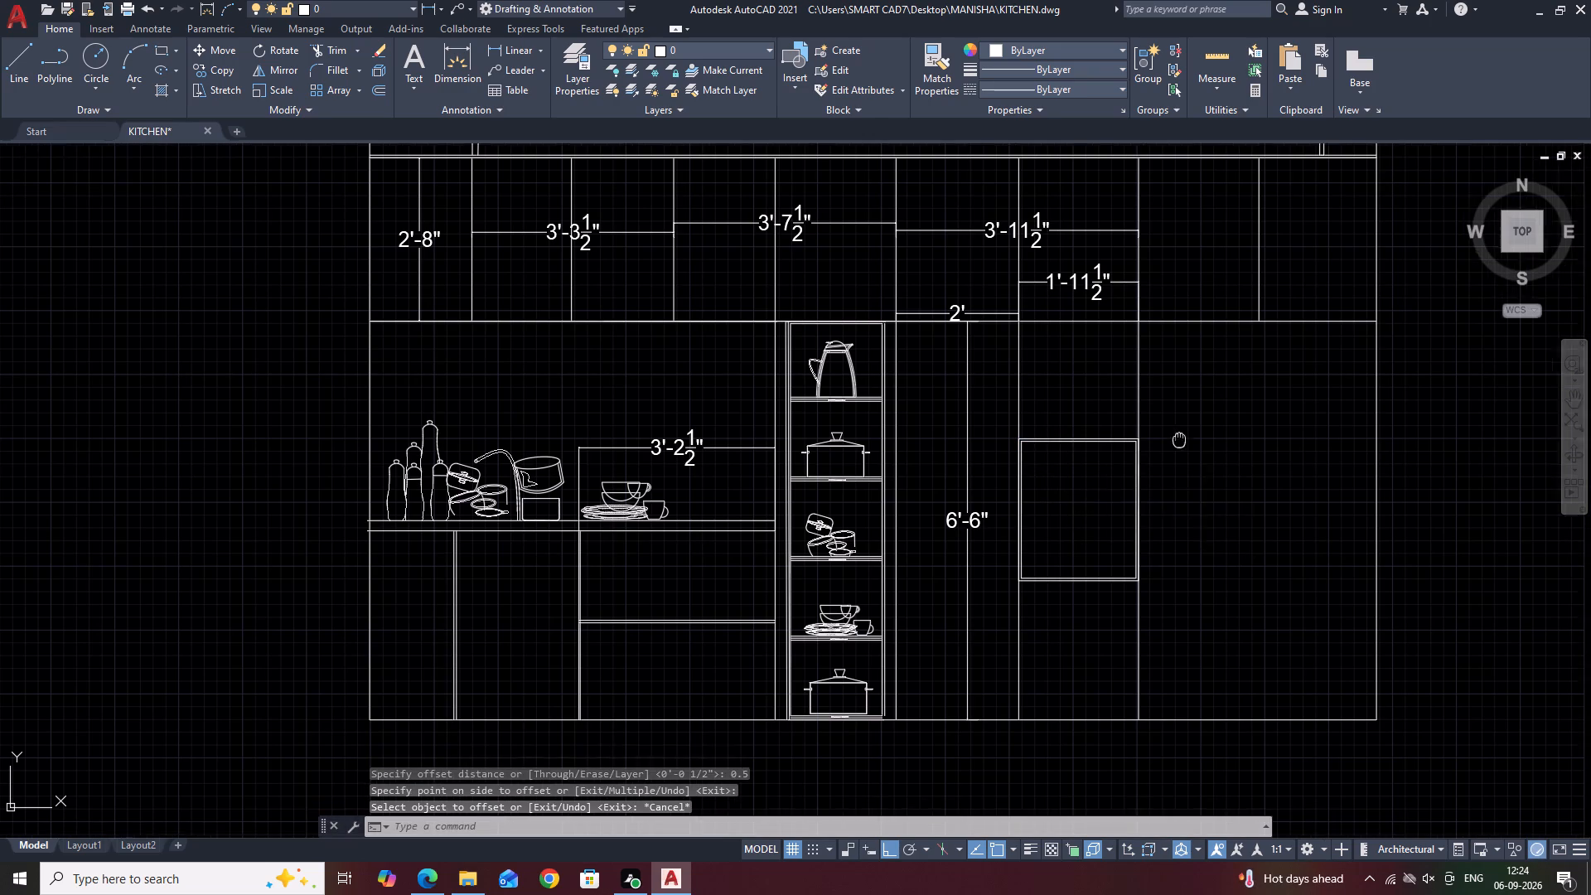
Draw a three-sided polyline around the compartment below the tall unit's framed opening, down one side, along the base and up the other.
middle_drag(1170, 426, 1140, 384)
middle_drag(1141, 411, 1126, 358)
key(Escape)
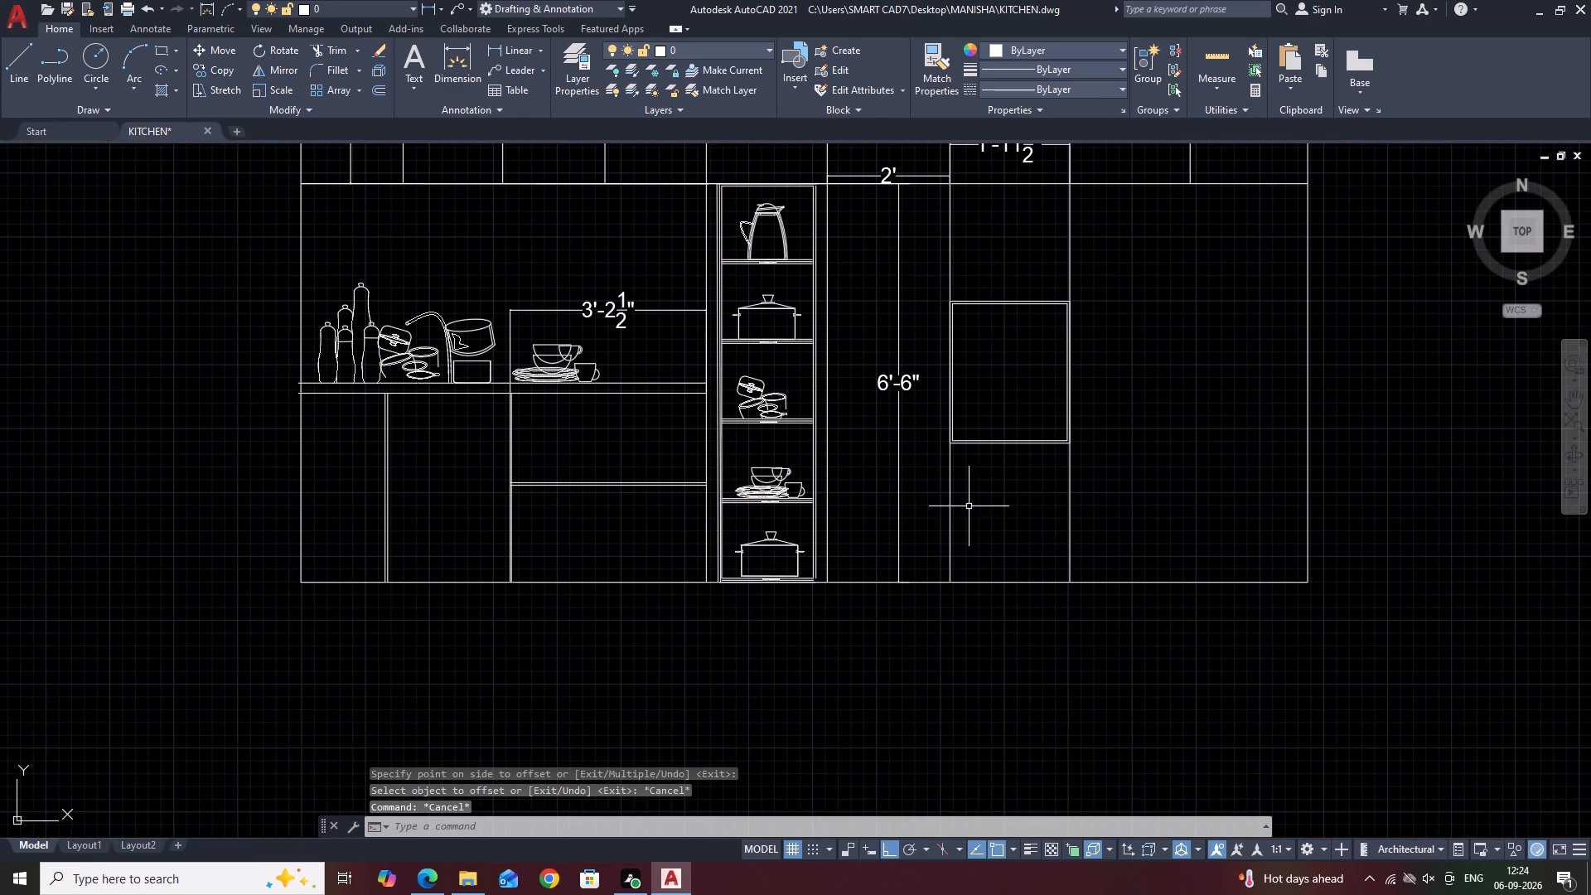
middle_drag(1050, 518, 1090, 502)
text(PL)
key(space)
scroll(989, 452, up, 2)
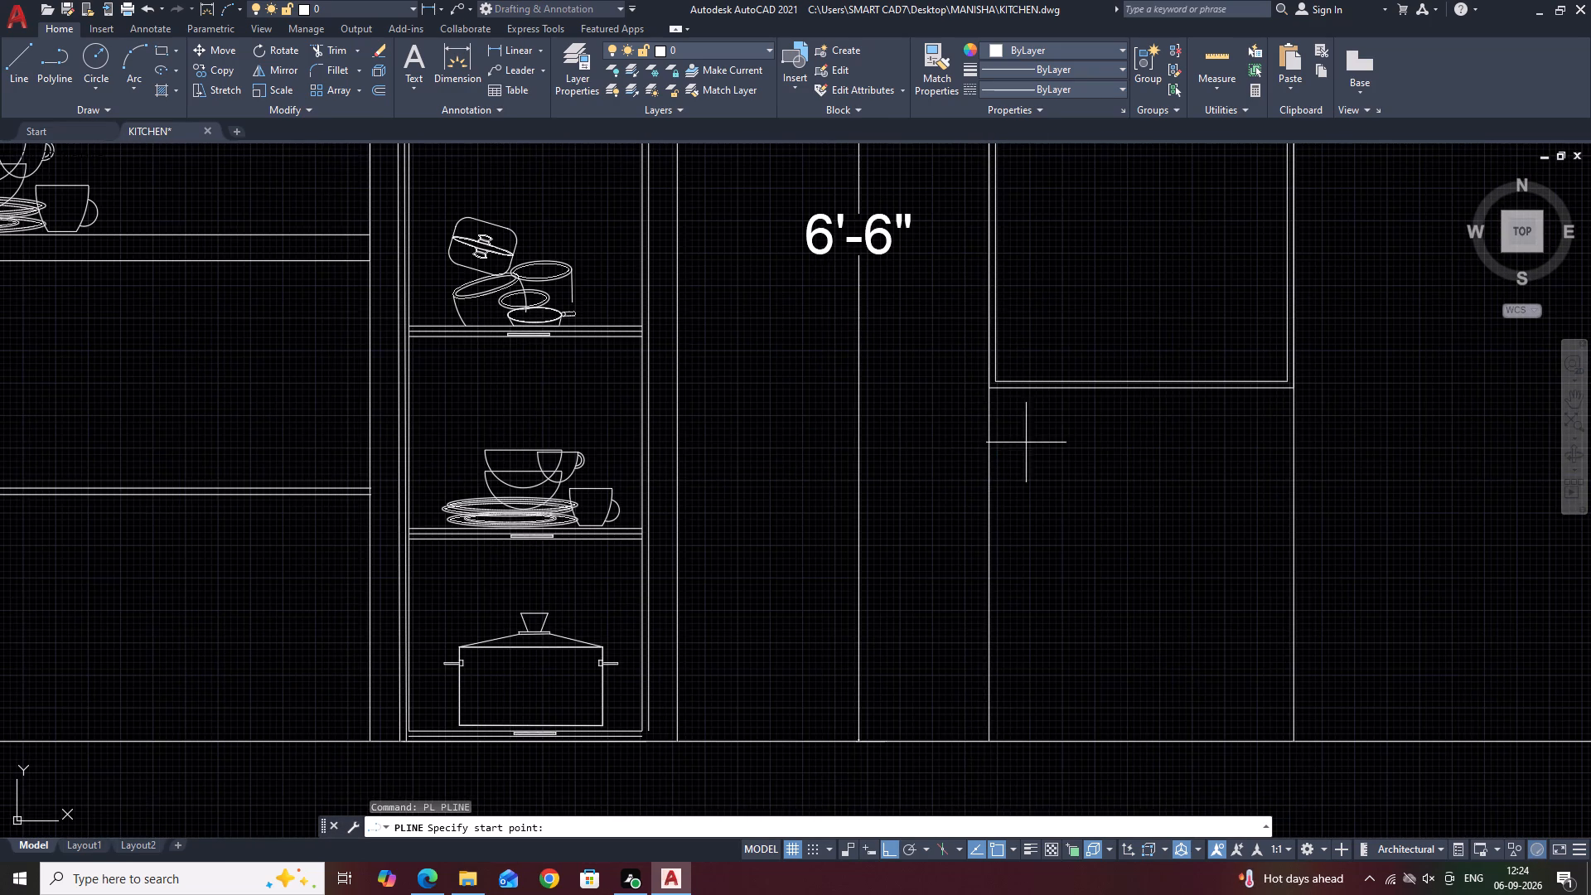
scroll(1071, 418, up, 1)
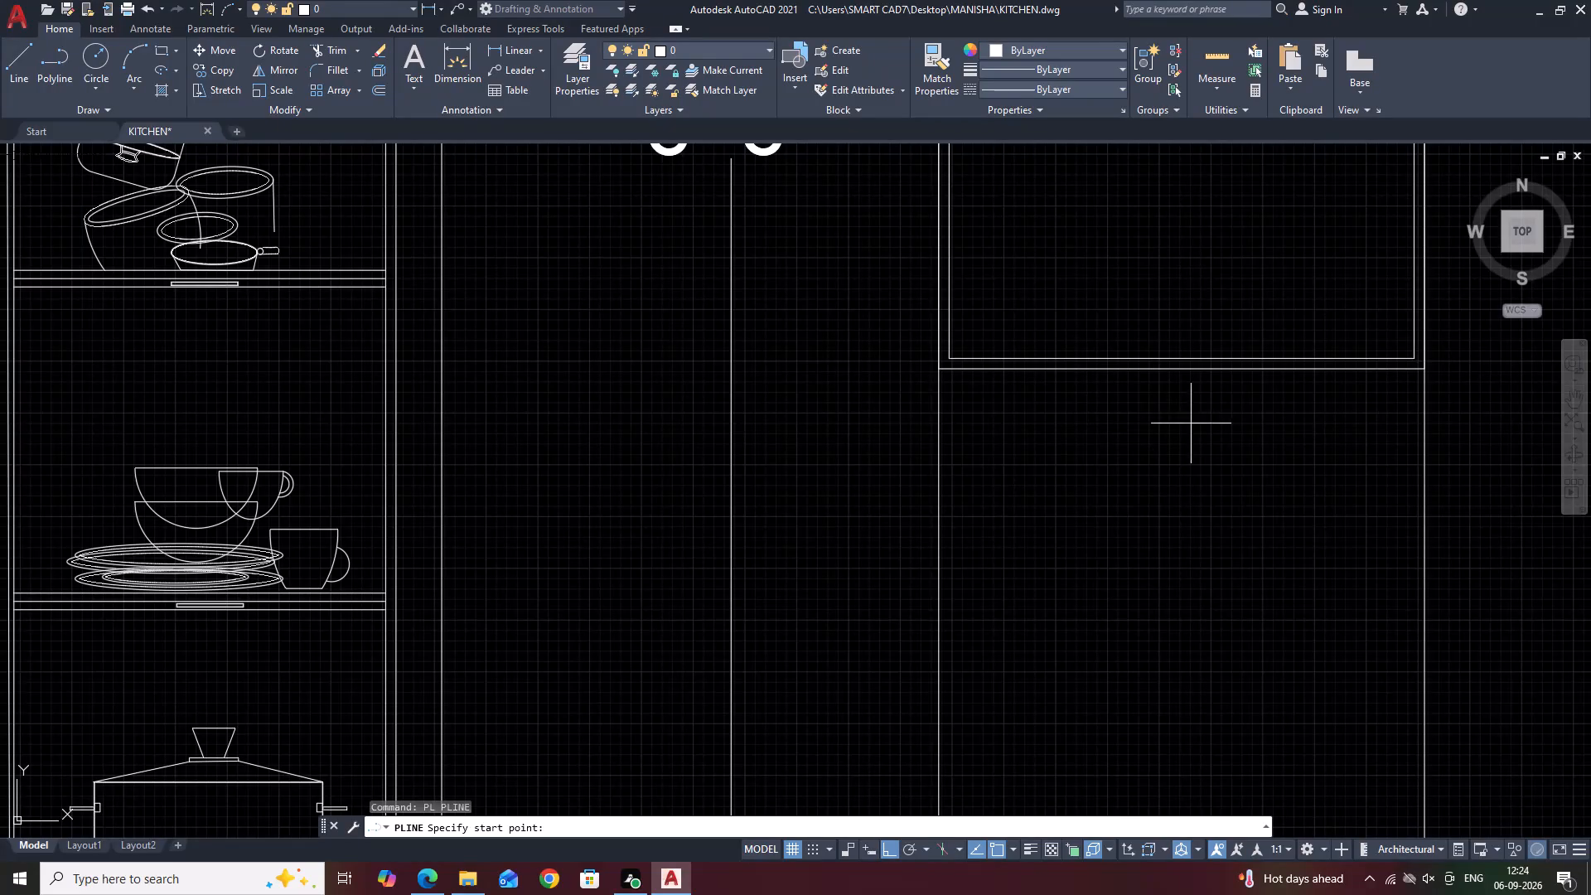
scroll(938, 363, up, 1)
click(934, 372)
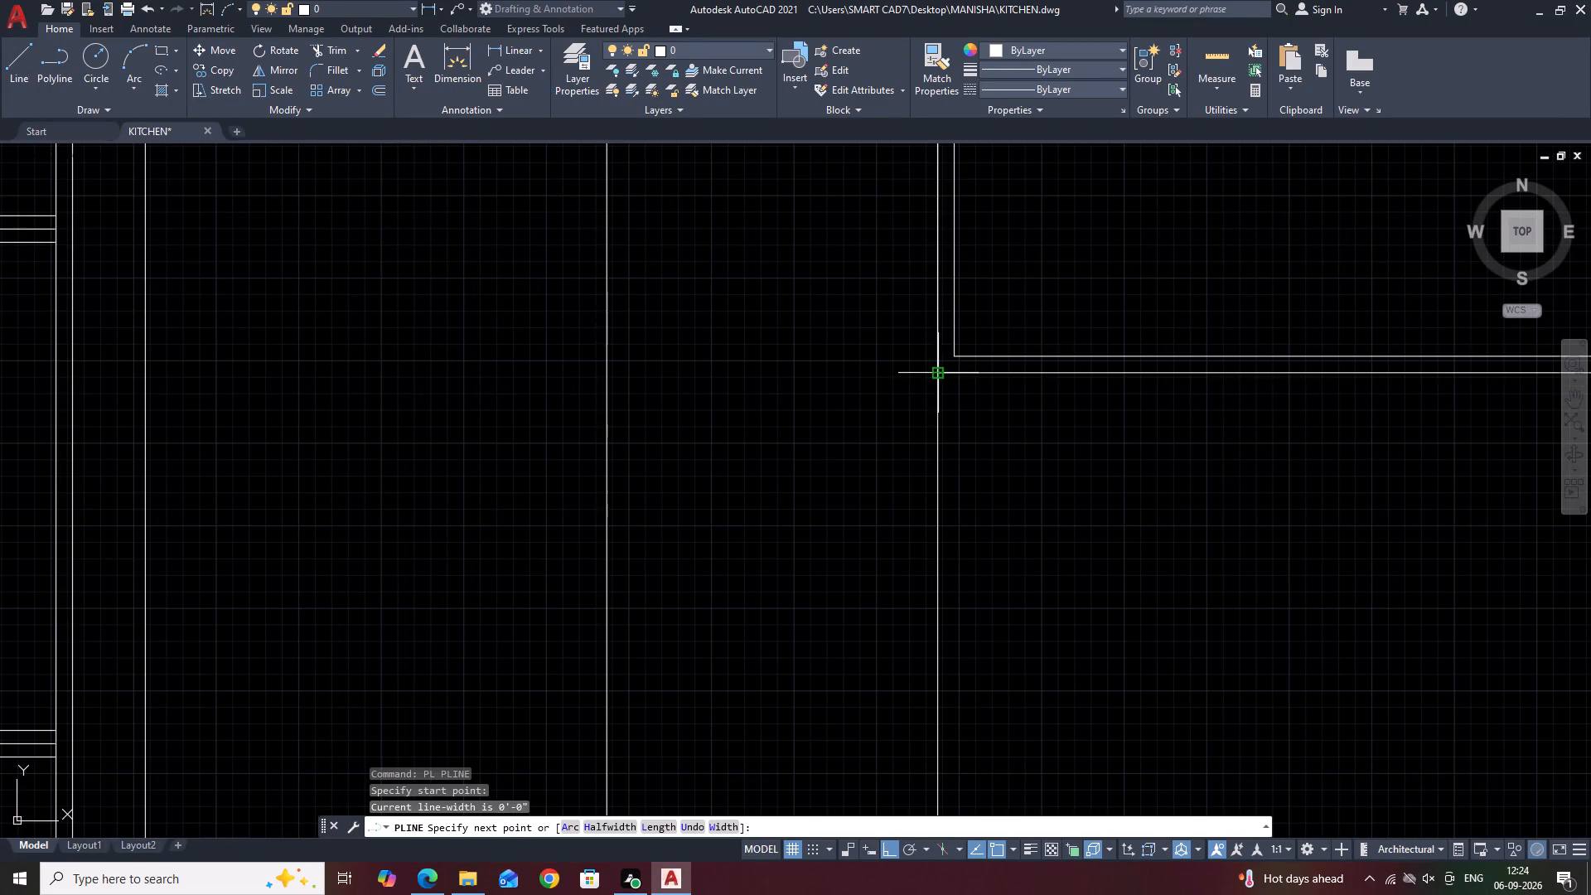
scroll(933, 361, up, 1)
scroll(933, 361, down, 7)
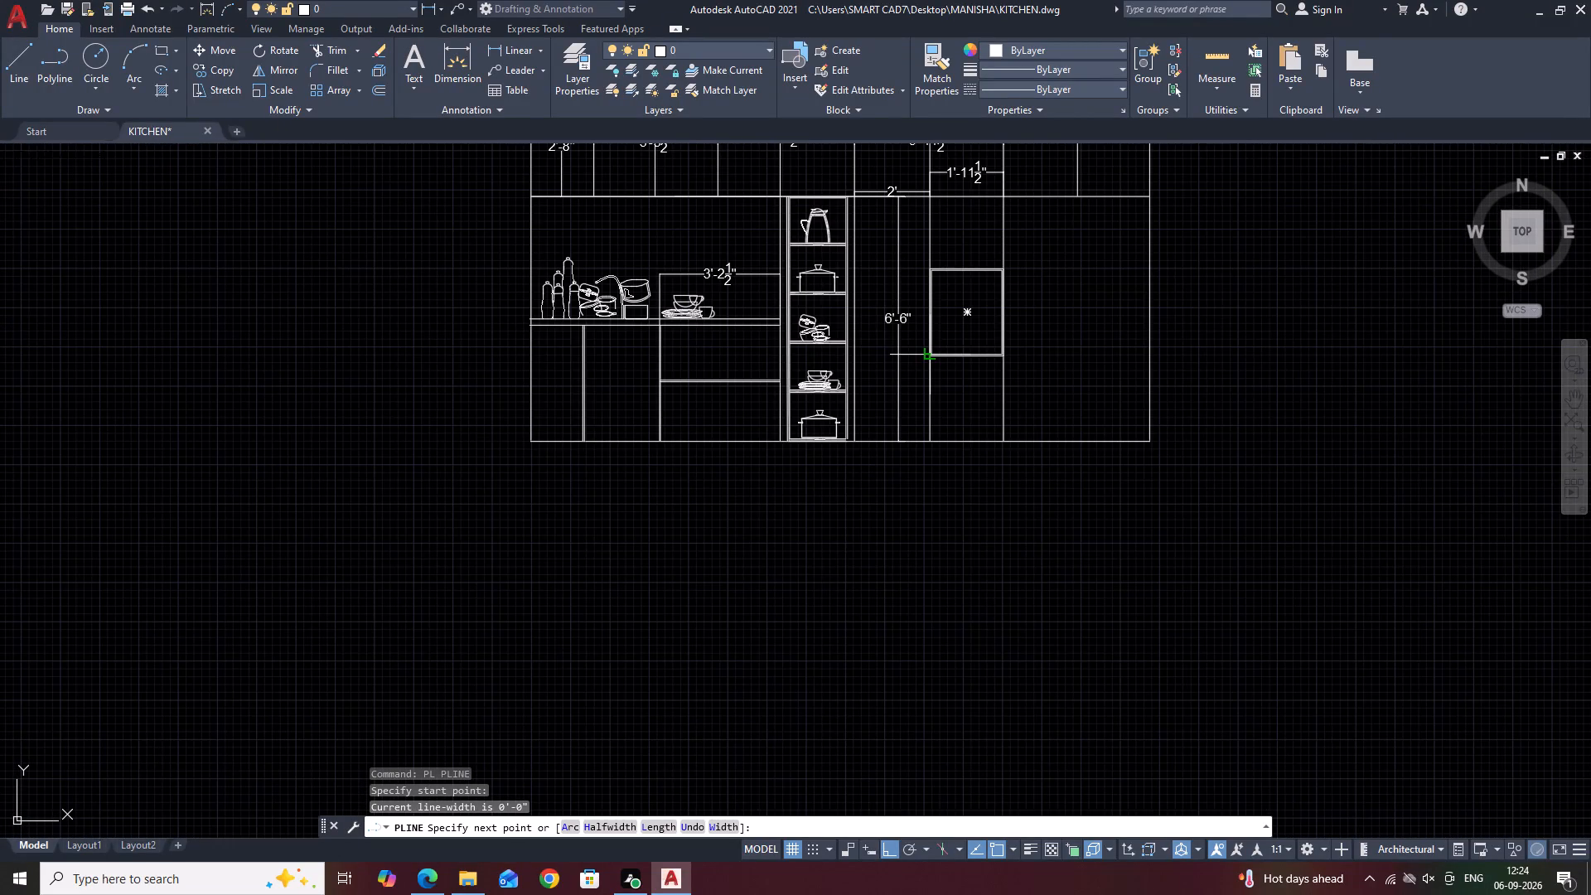
scroll(934, 438, up, 2)
click(920, 448)
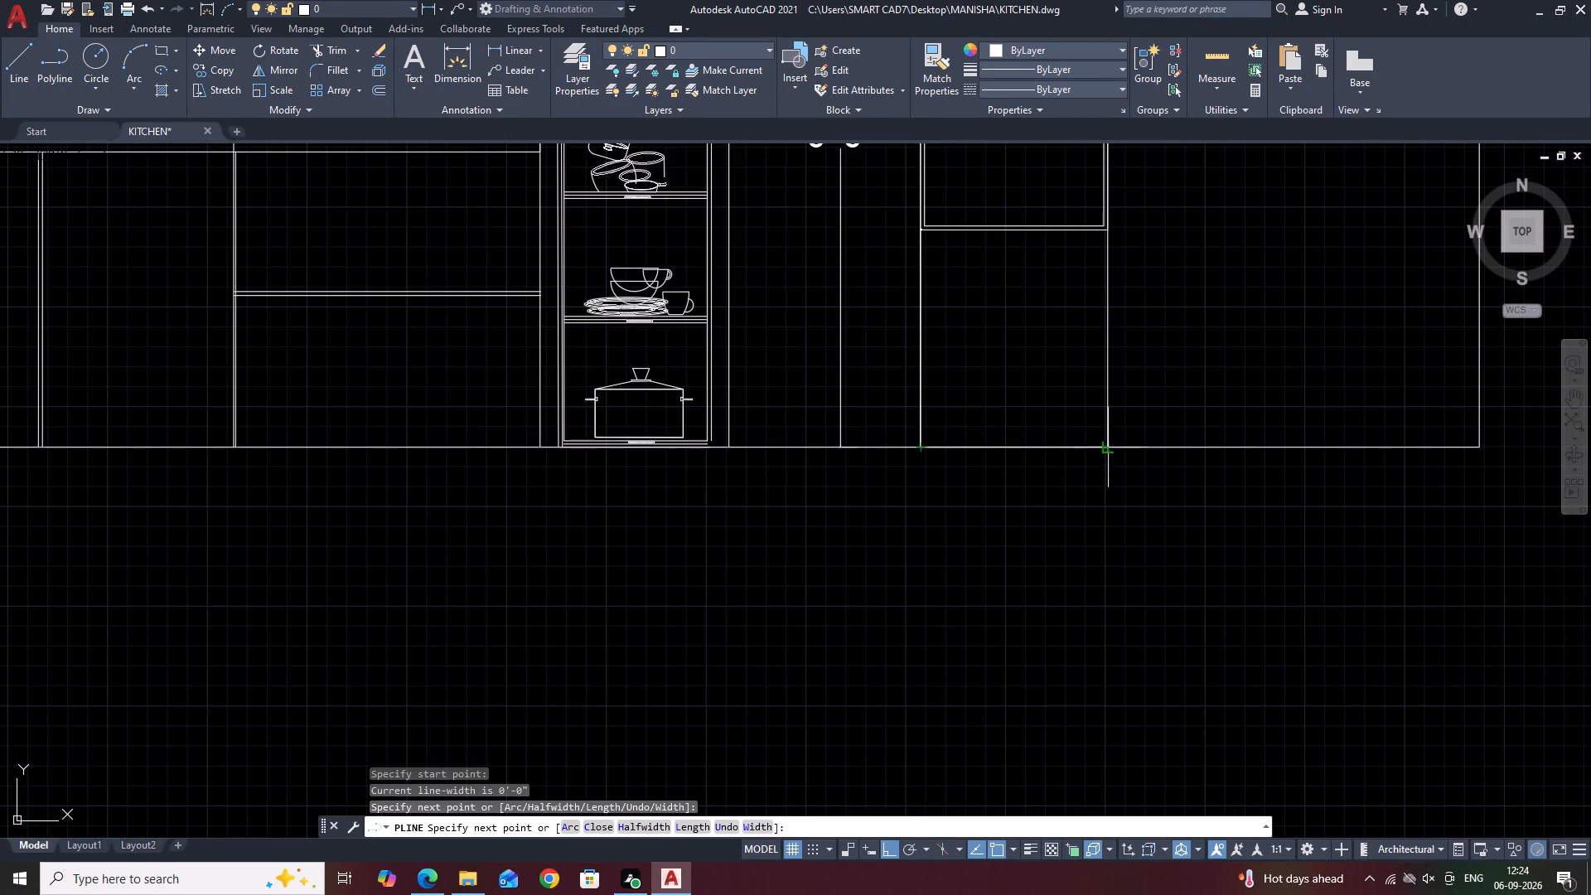
click(1110, 449)
click(1110, 230)
key(Escape)
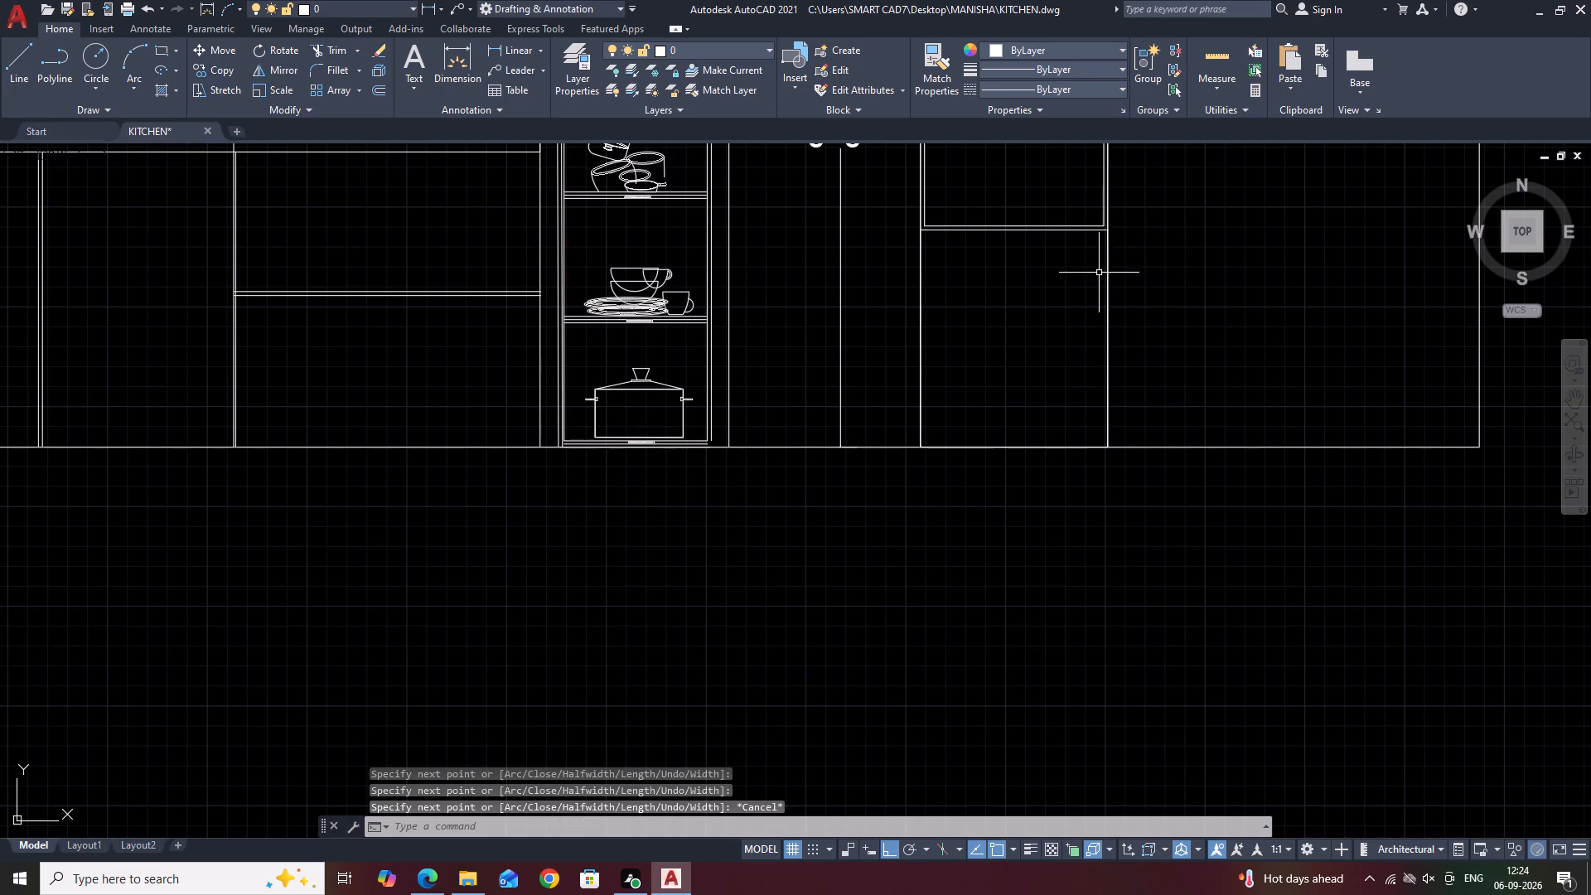
Offset the new three-sided polyline 0.5 inch inward.
click(1109, 278)
key(o)
key(space)
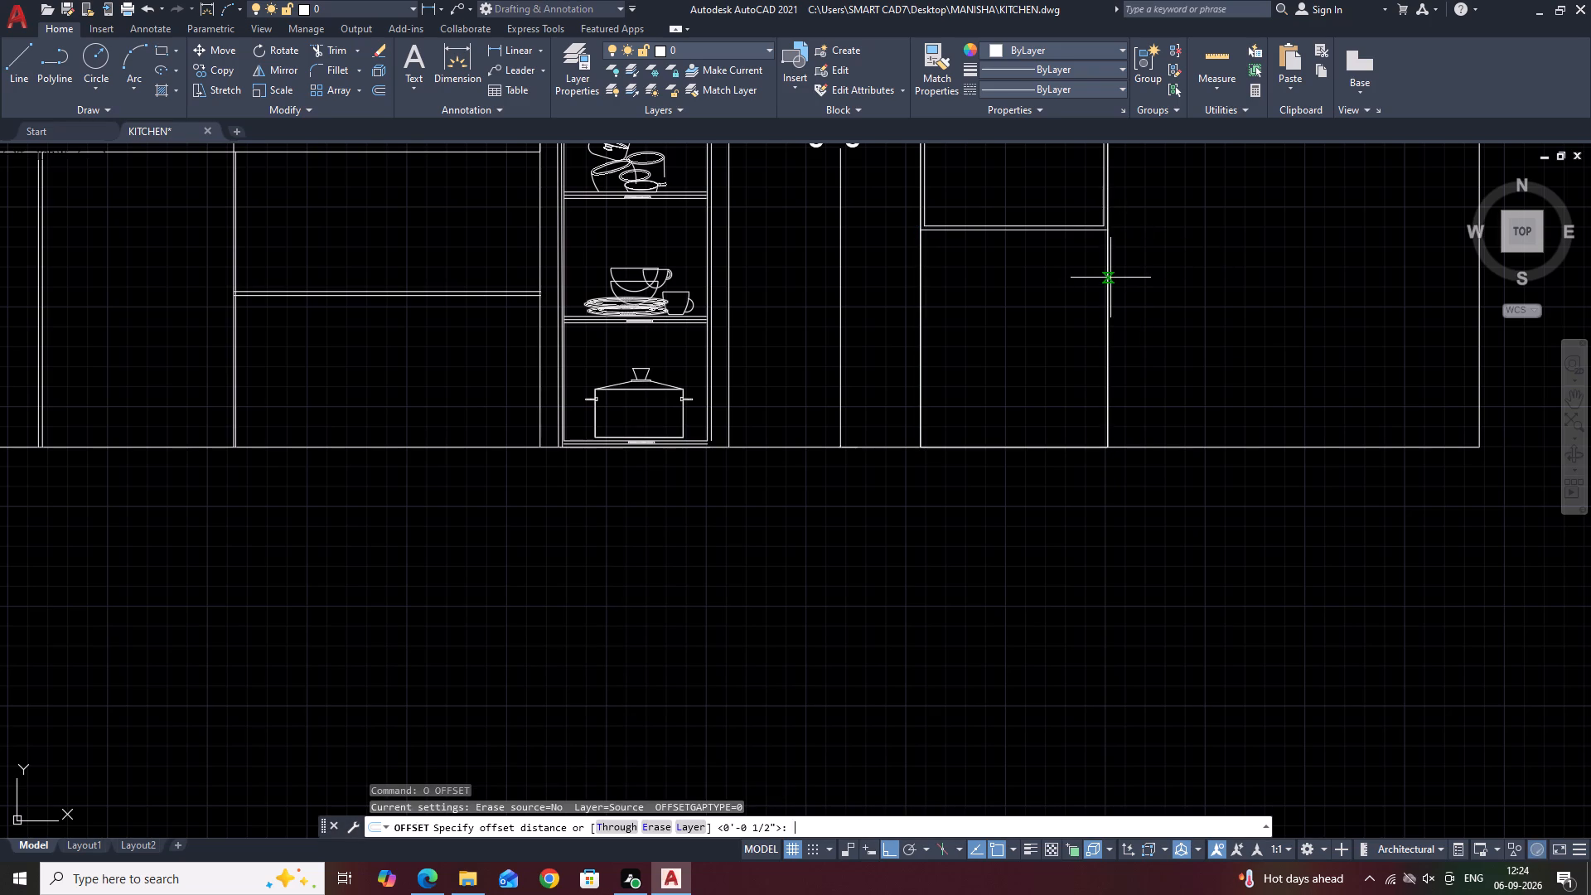
key(0)
key(period)
text(5)
key(space)
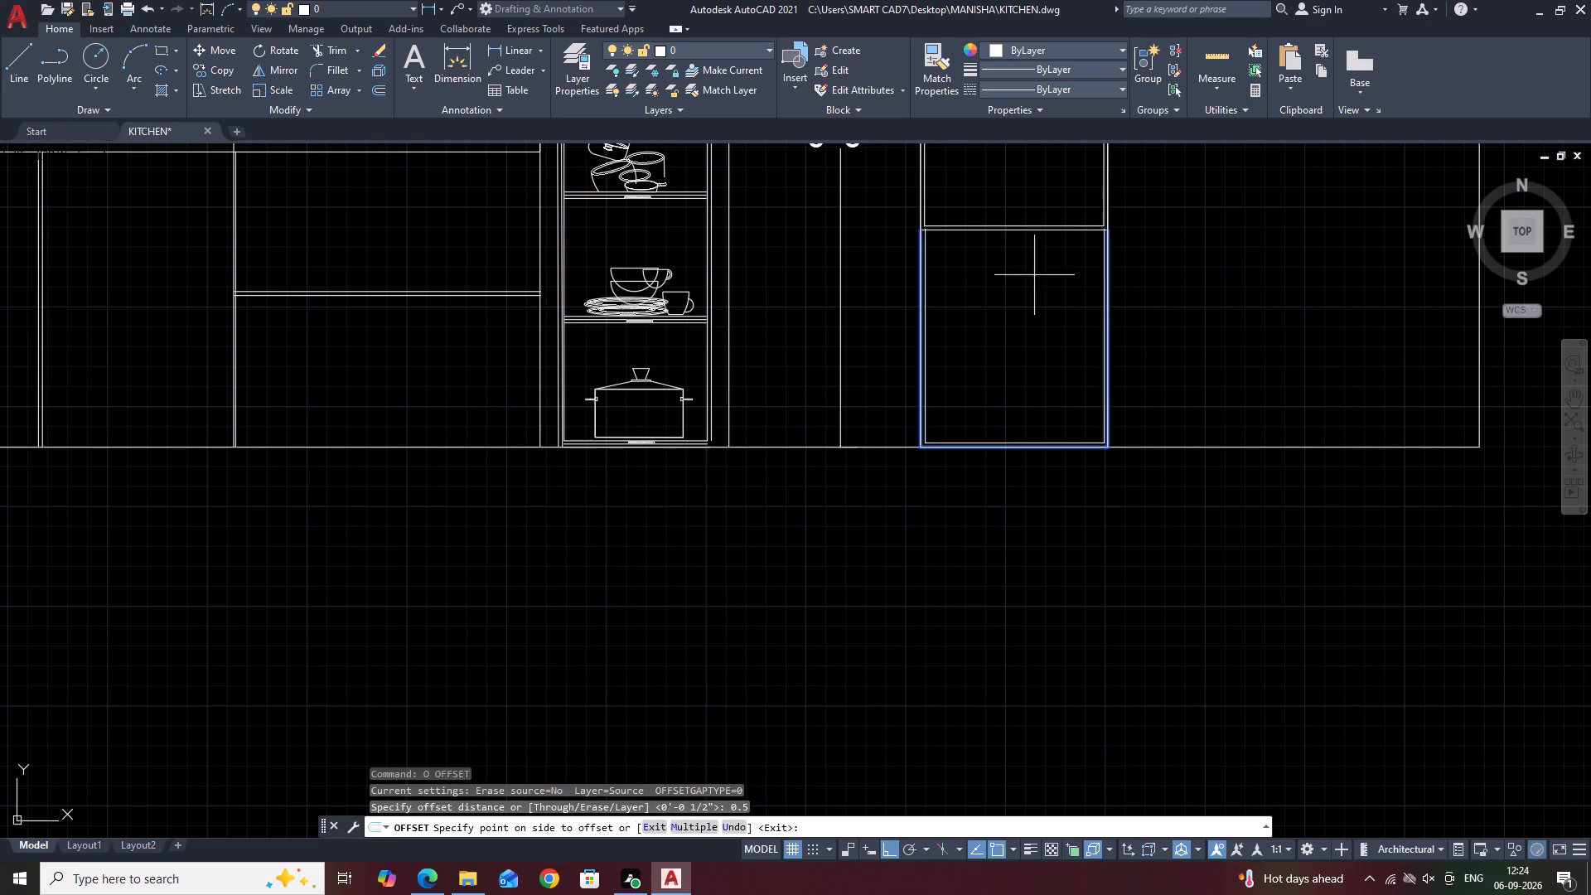
click(1034, 275)
key(Escape)
Erase the outer source polyline around the tall unit's lower compartment, keeping the inner offset.
middle_drag(1213, 244, 1214, 343)
middle_drag(1023, 347, 1055, 443)
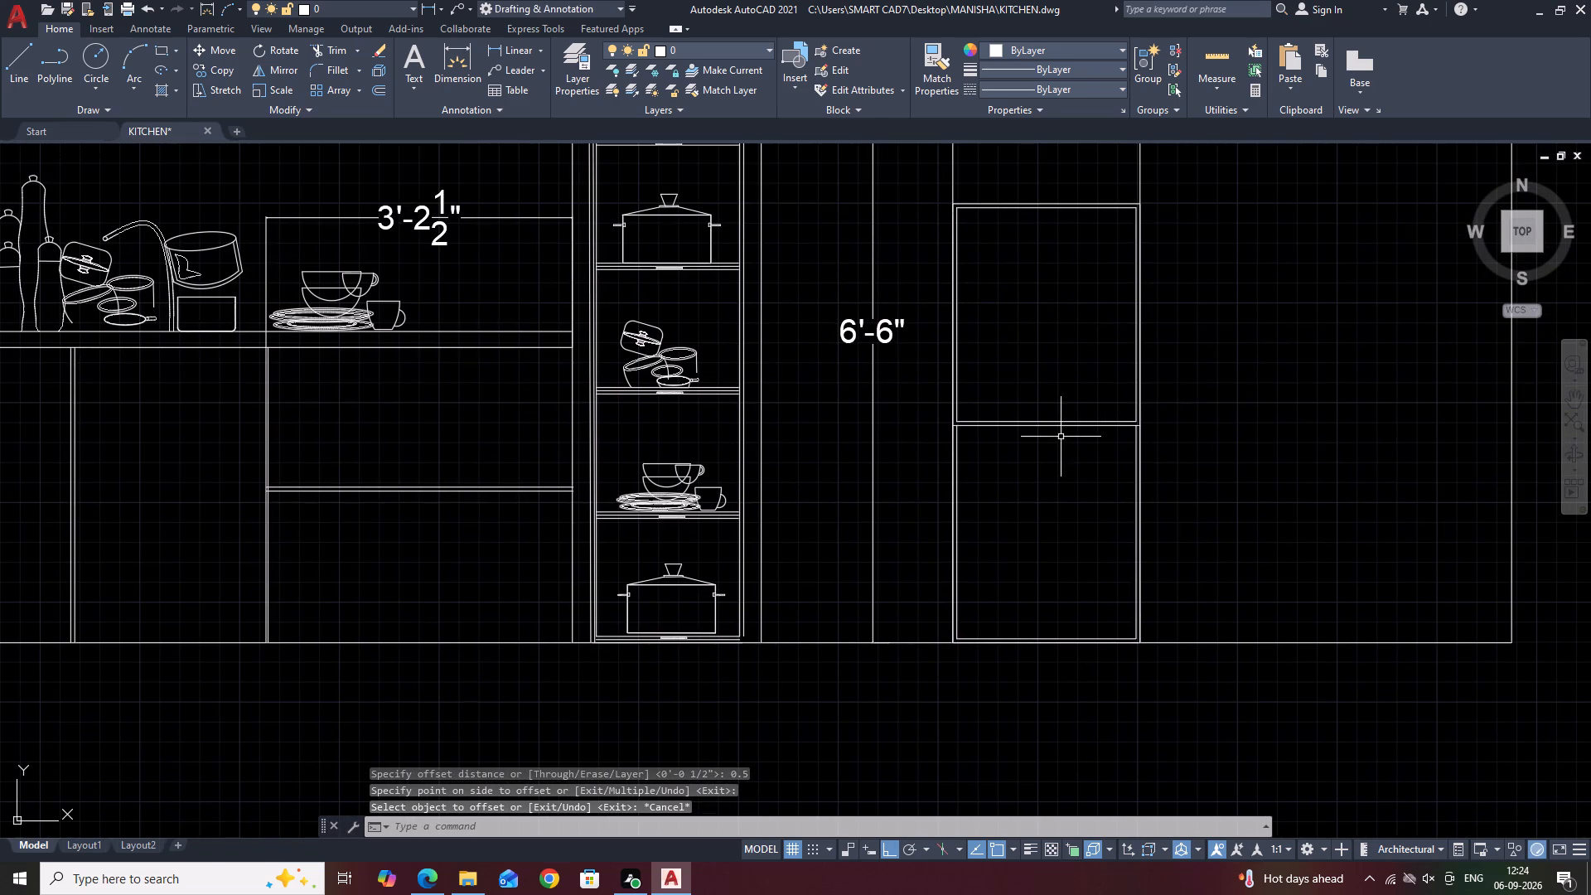
scroll(1143, 447, up, 1)
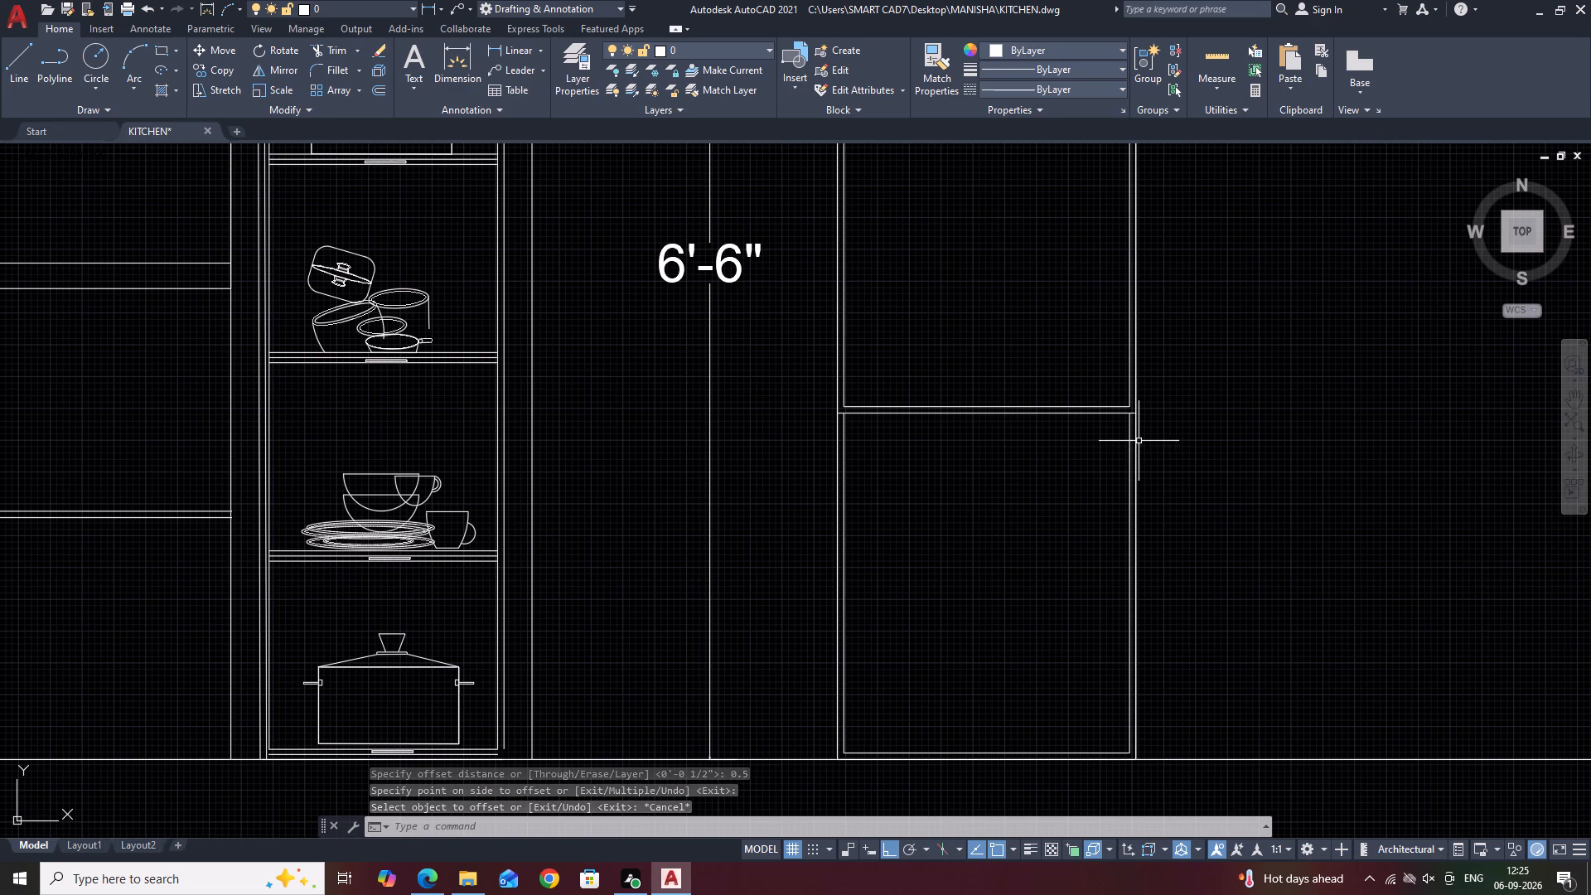
click(1137, 438)
key(Delete)
click(1140, 384)
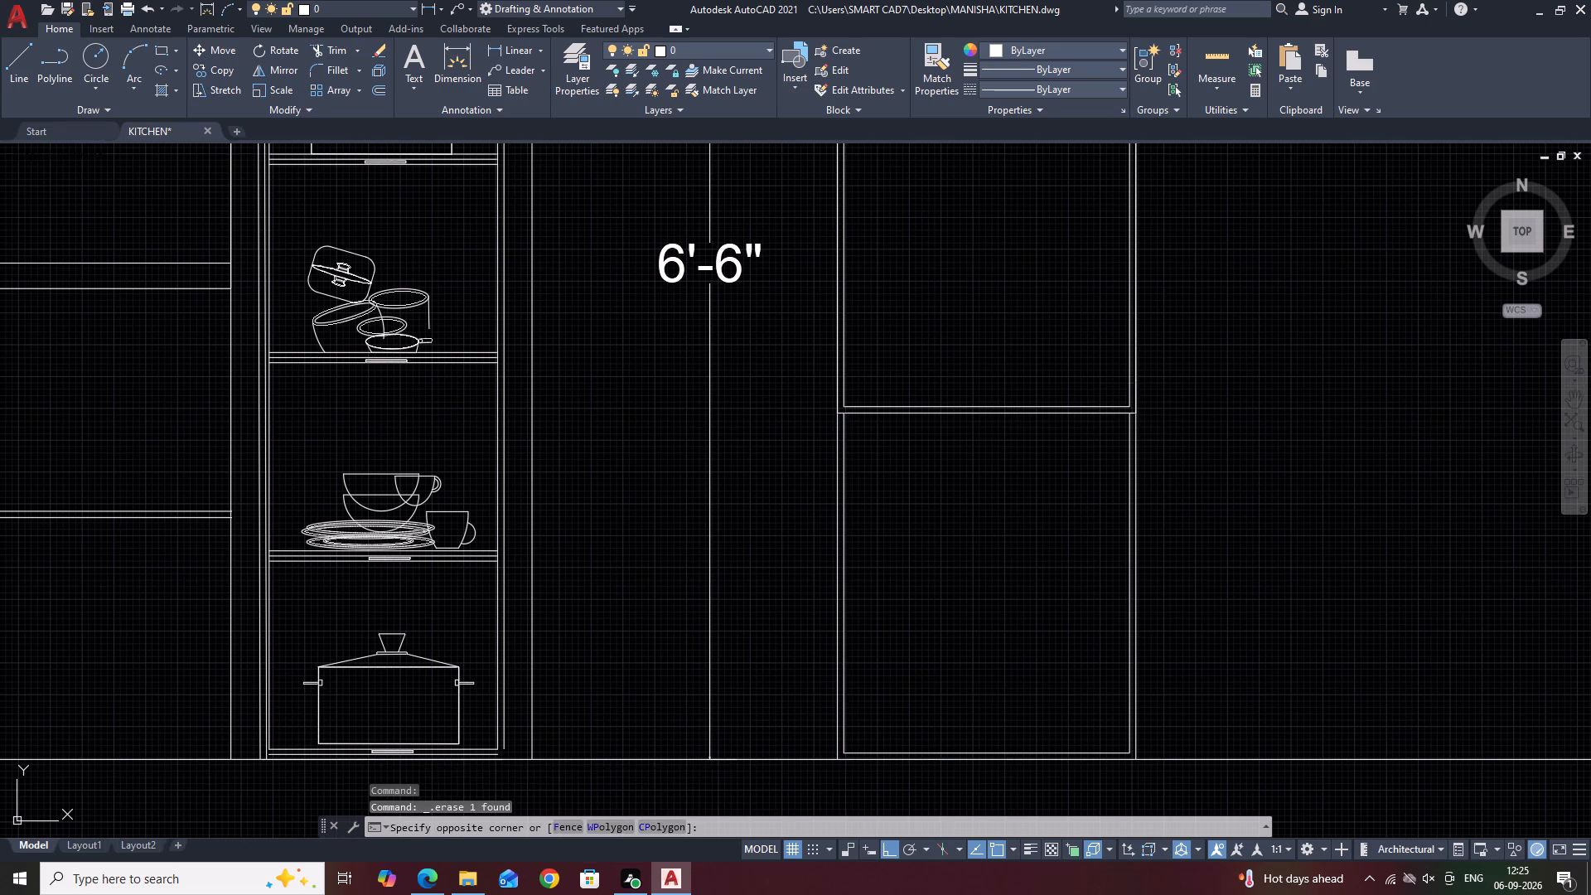
click(1137, 375)
key(Escape)
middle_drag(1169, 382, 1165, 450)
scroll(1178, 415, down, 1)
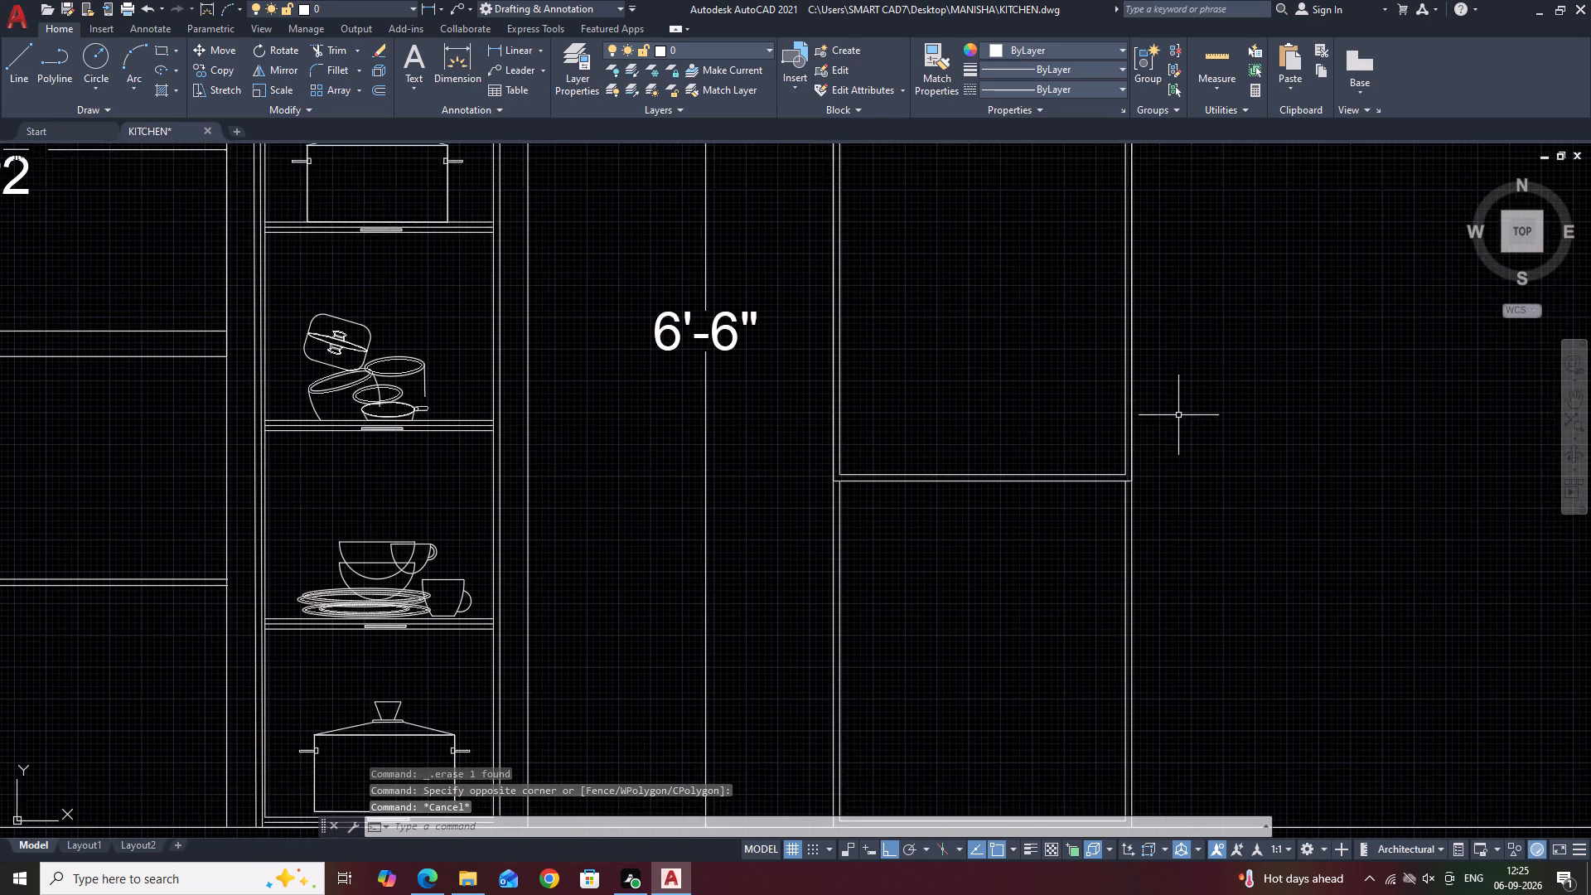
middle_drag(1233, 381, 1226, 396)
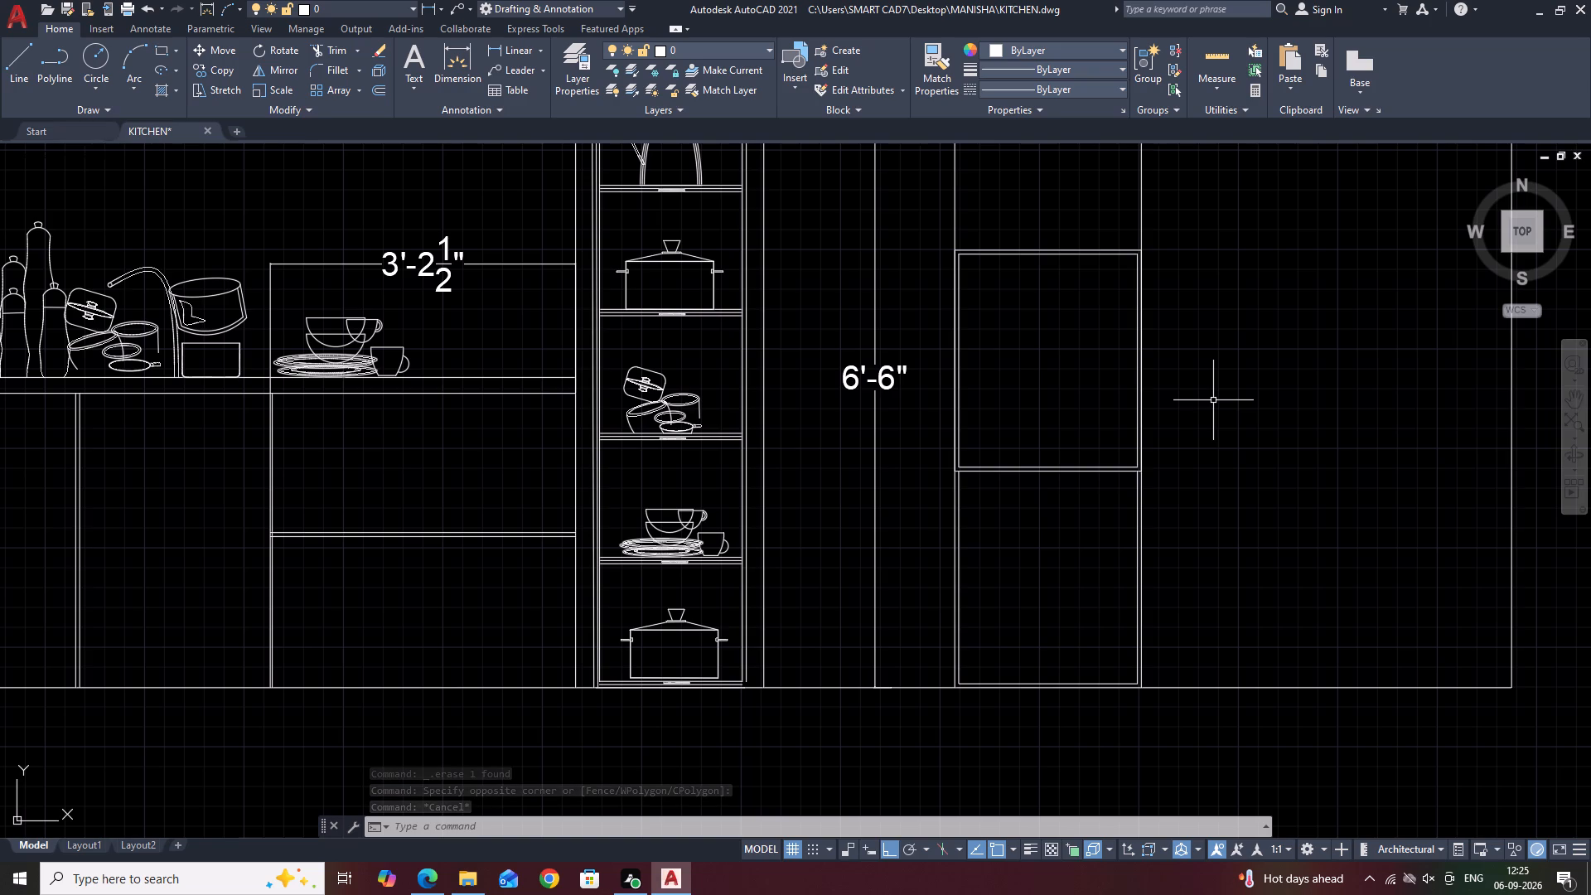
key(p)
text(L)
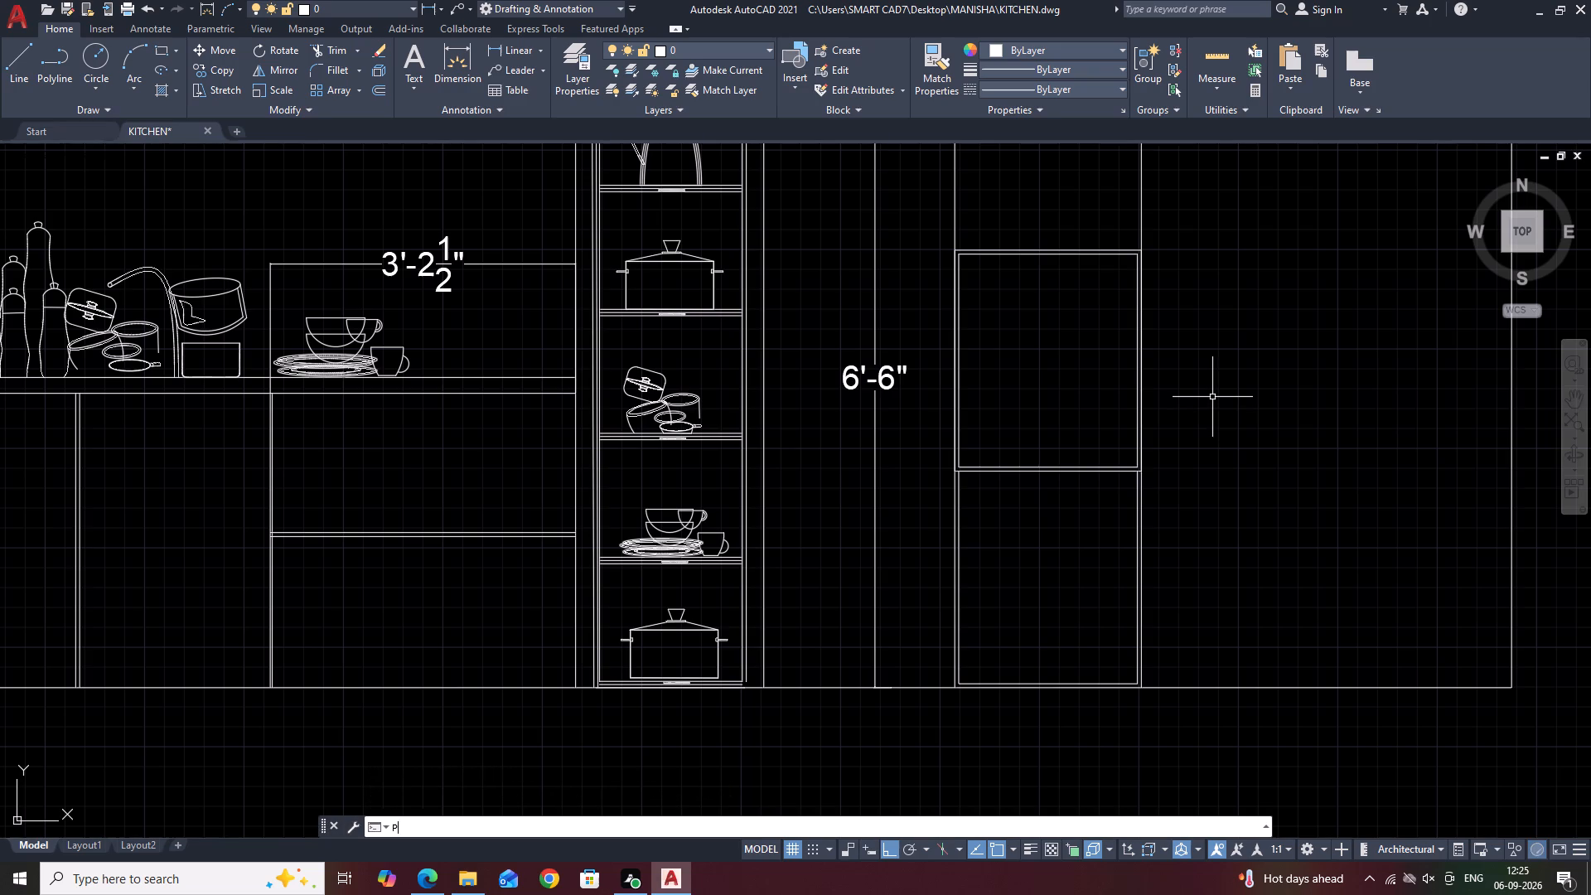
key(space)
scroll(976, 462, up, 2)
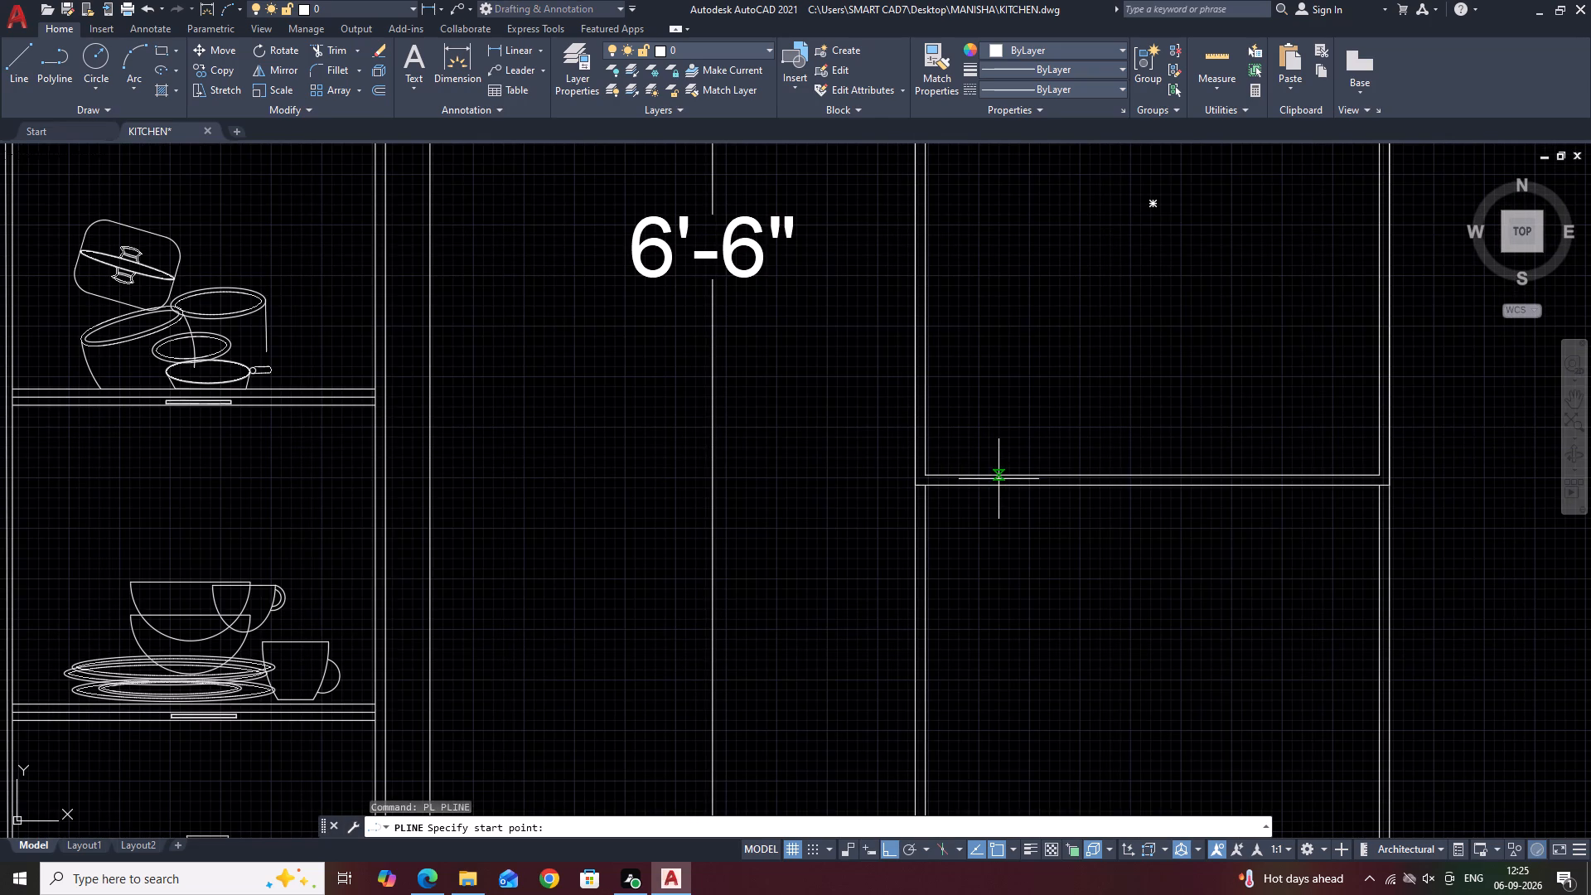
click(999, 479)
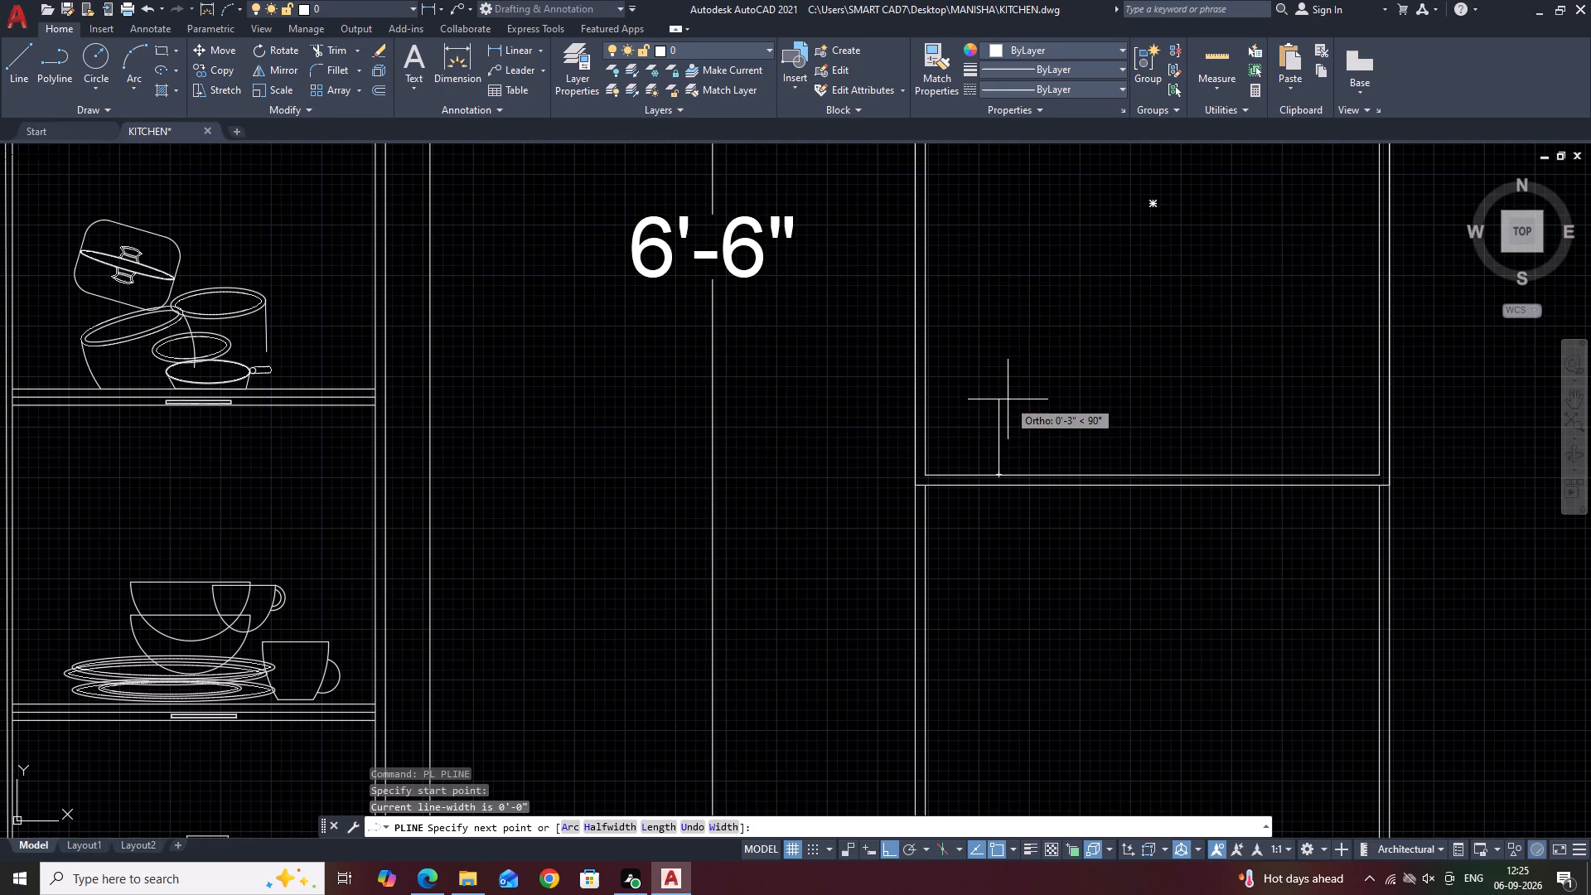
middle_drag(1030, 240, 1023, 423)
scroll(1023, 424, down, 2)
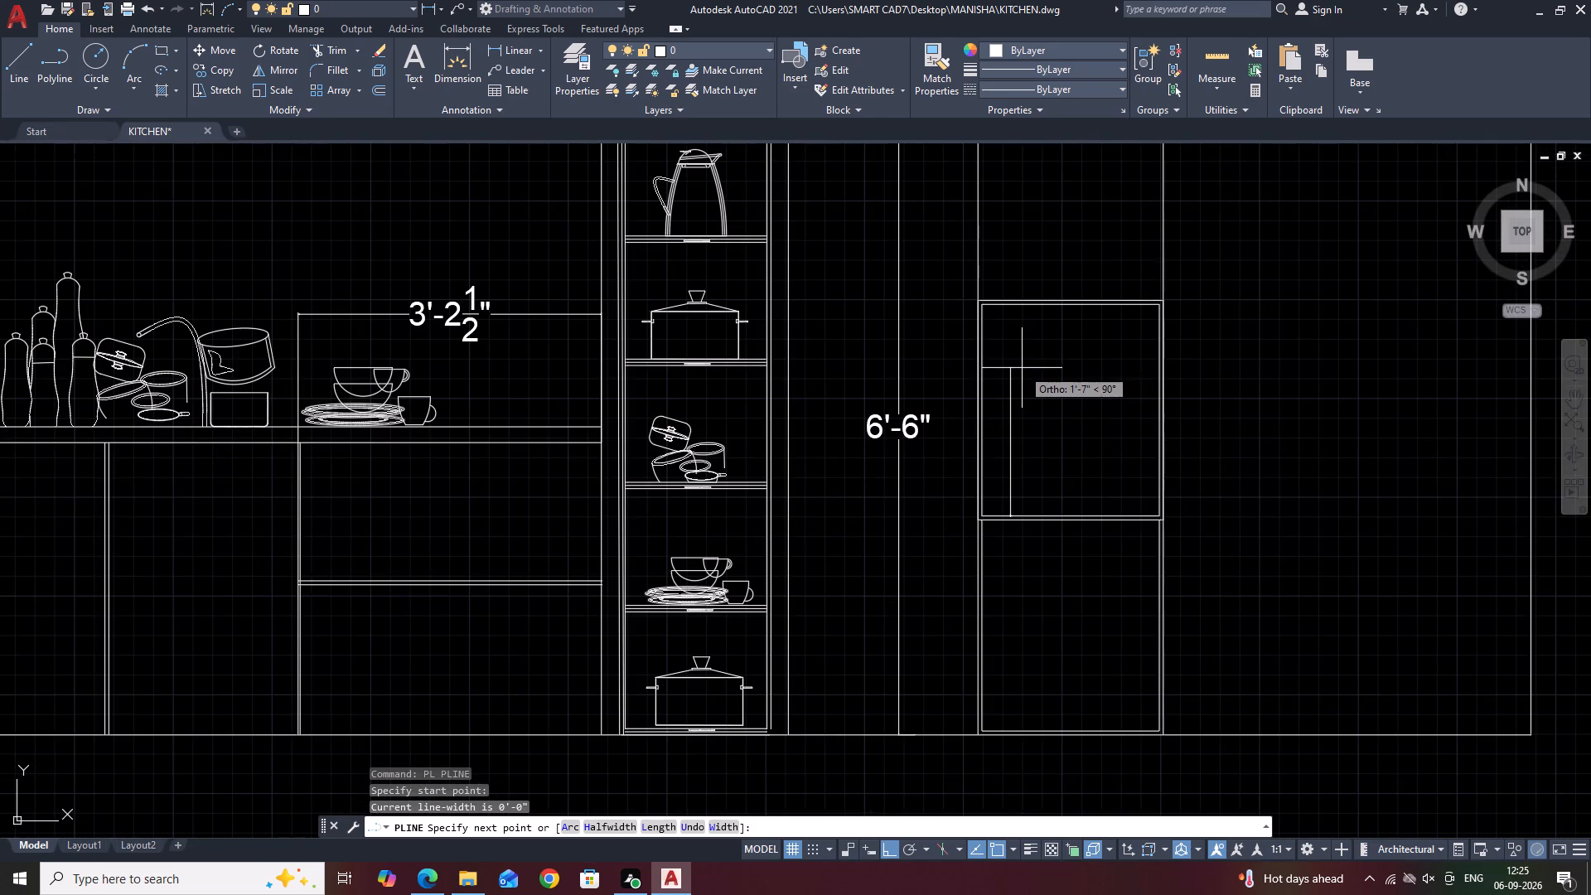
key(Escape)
Delete the 1'-11 1/2" width dimension above the tall unit.
middle_drag(1120, 284, 1076, 419)
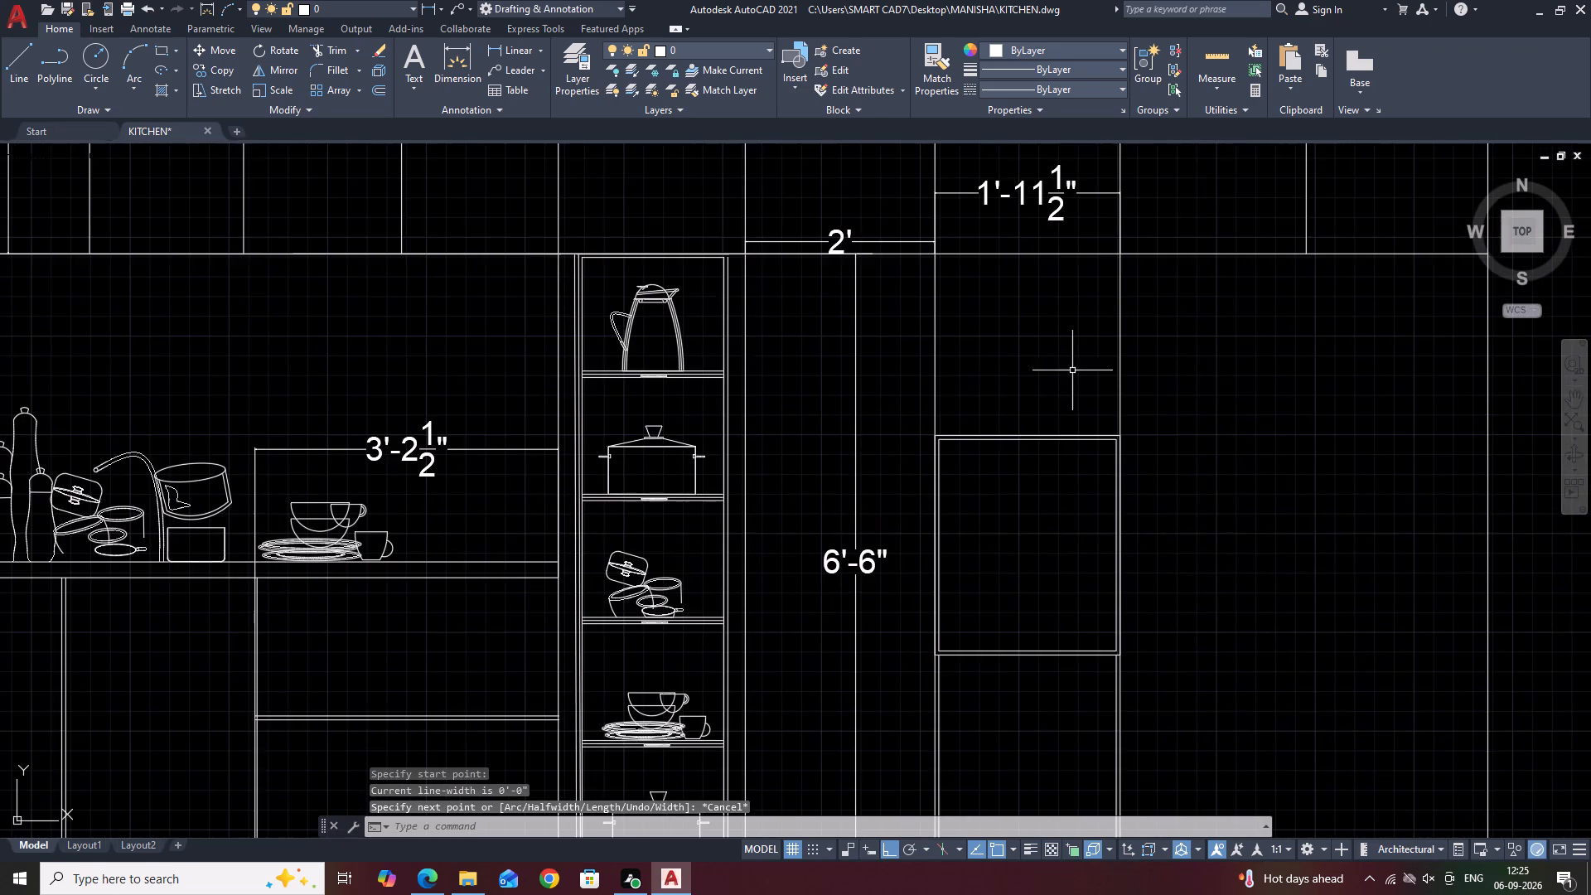
middle_drag(1087, 299, 1047, 422)
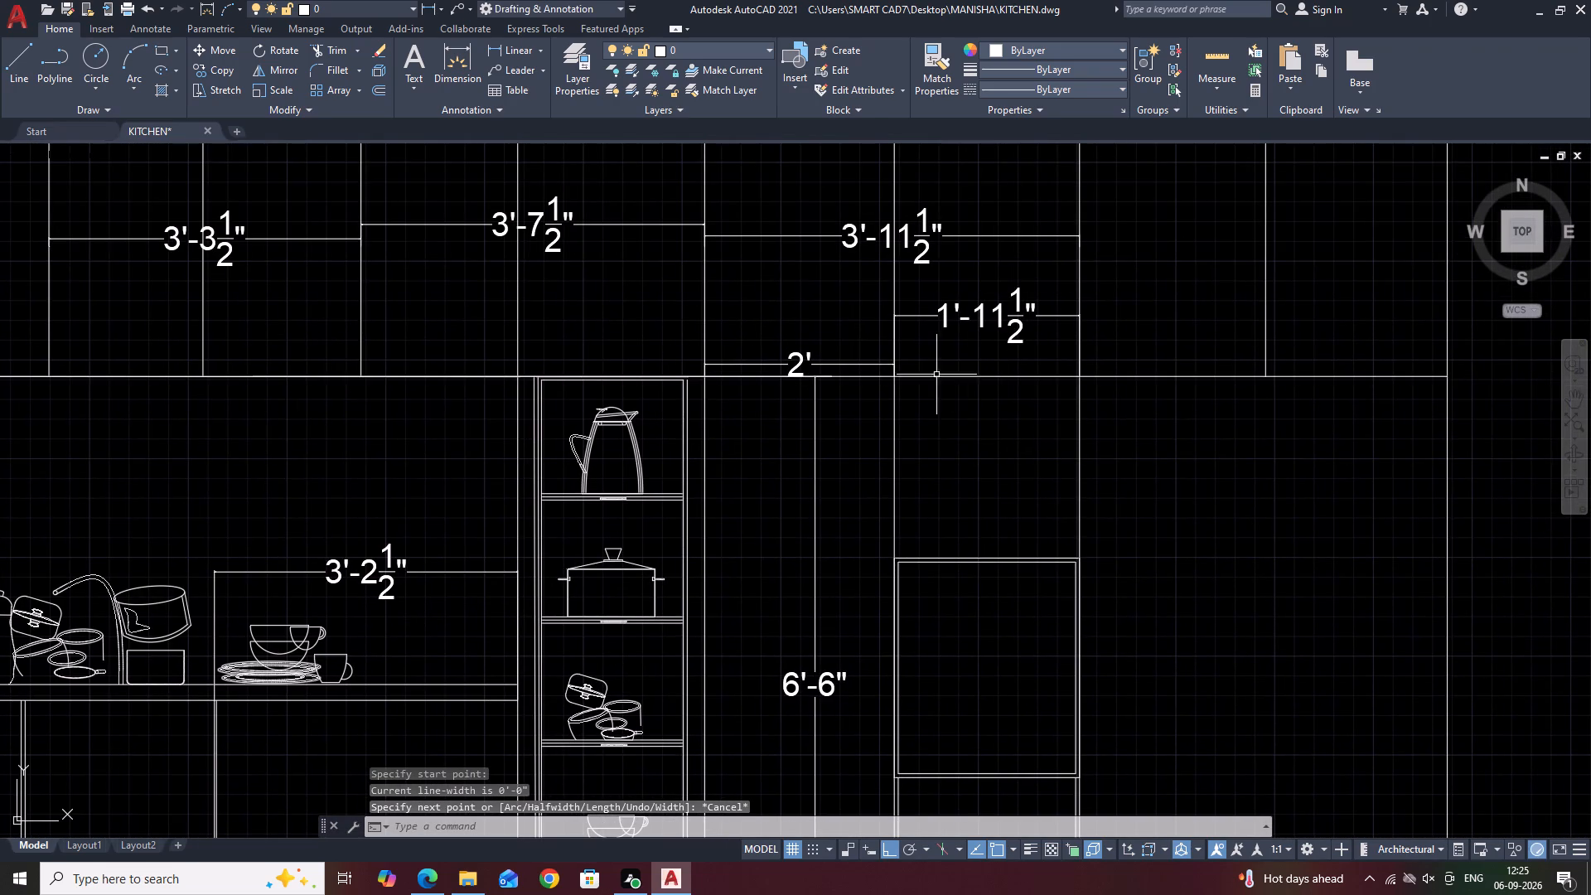
click(1042, 268)
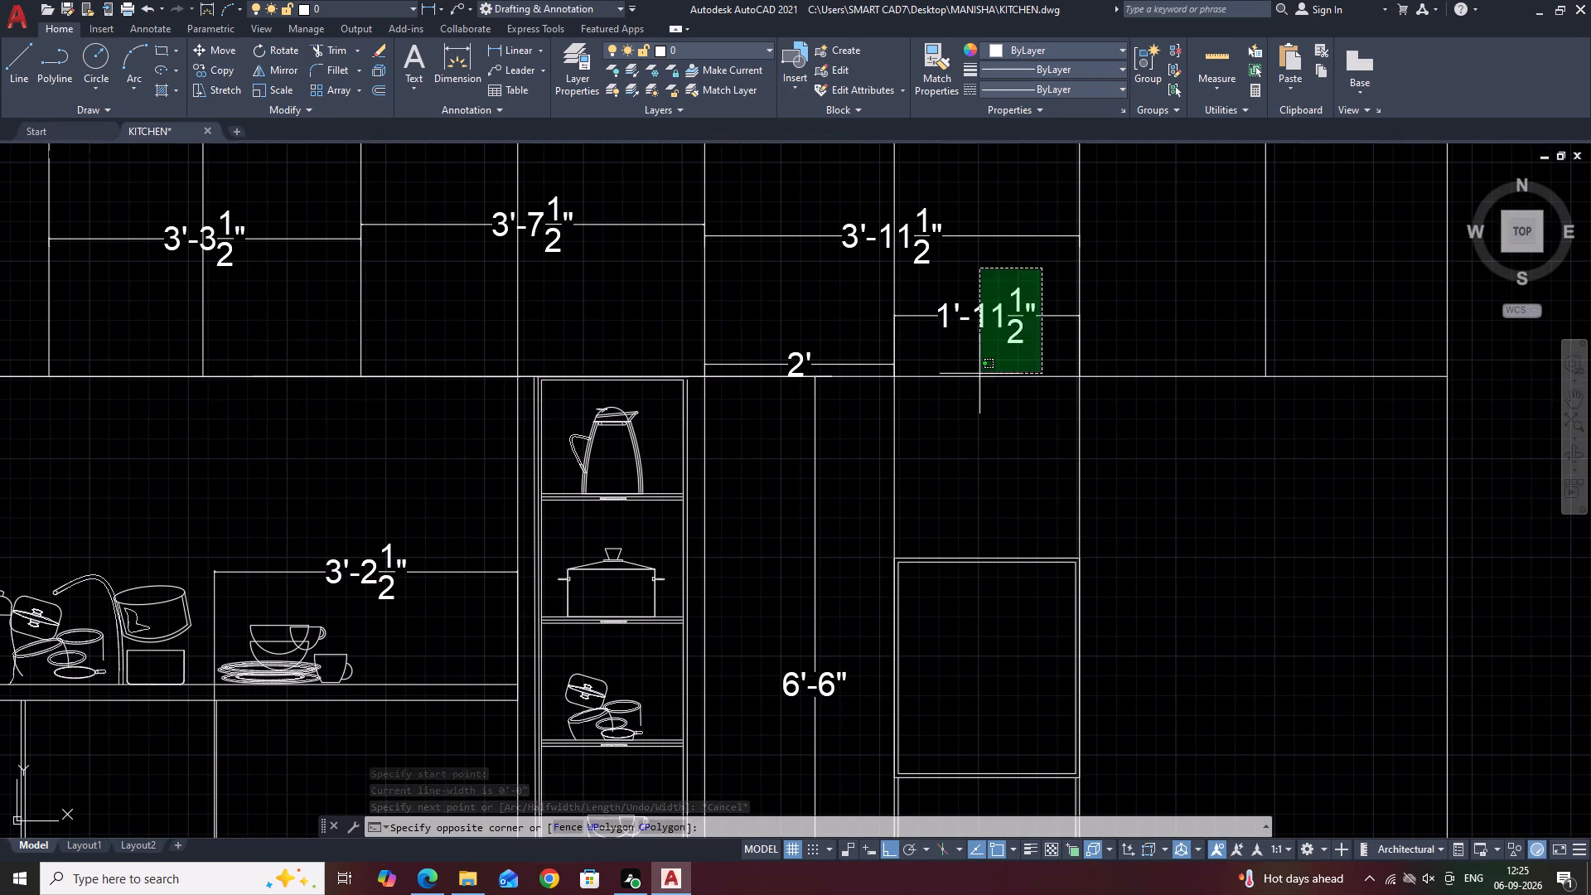
click(968, 389)
key(Escape)
drag(1050, 295, 1042, 303)
click(992, 343)
middle_drag(993, 345, 921, 448)
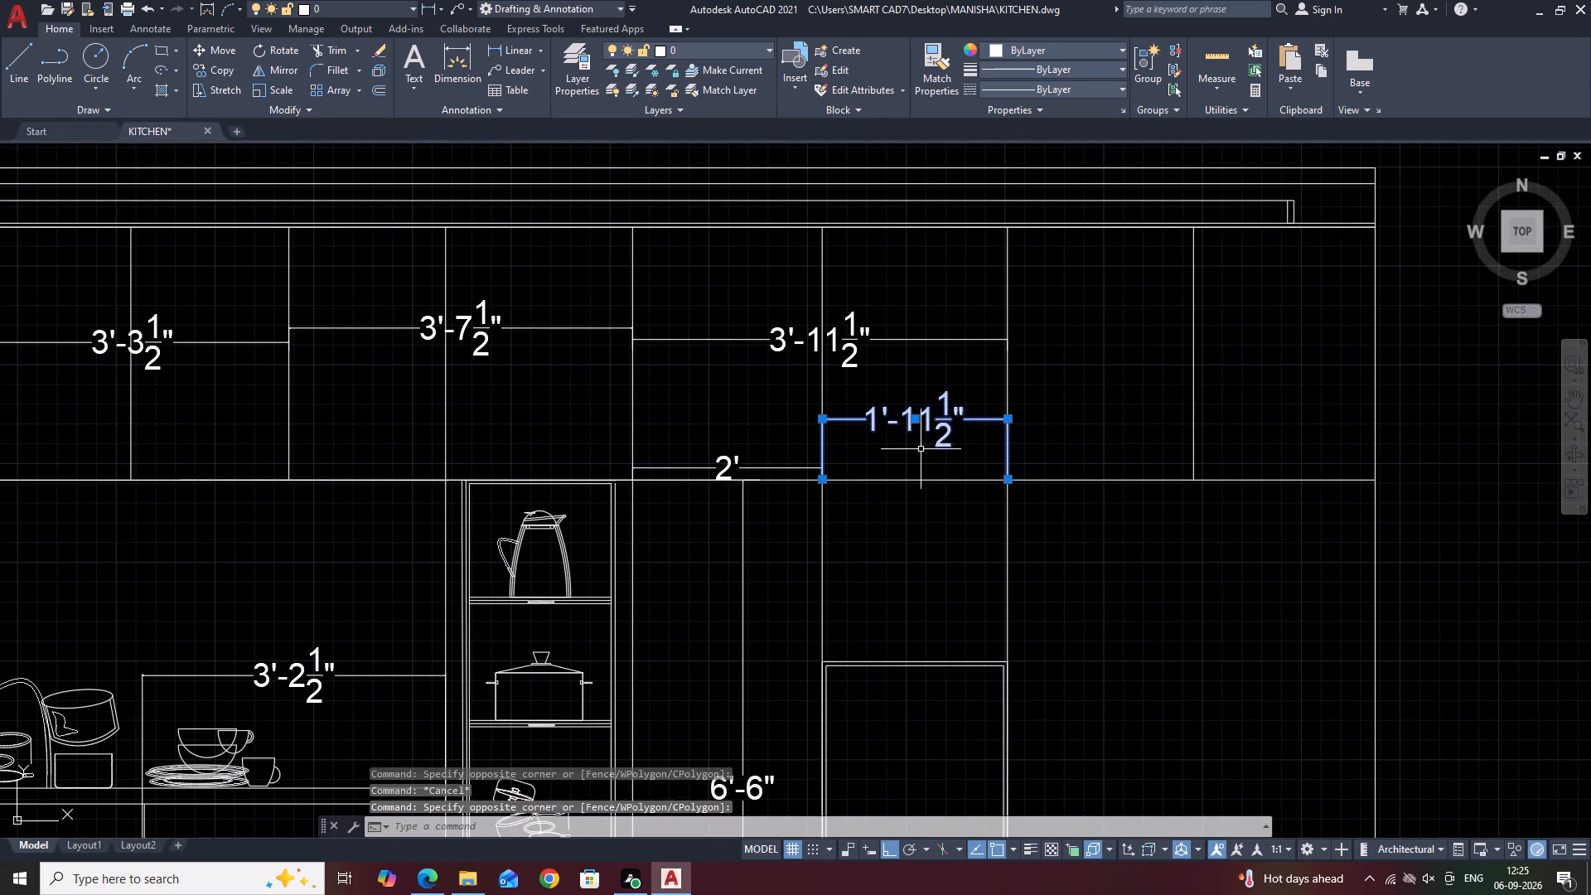
key(Delete)
Add a 1'11.2" horizontal linear dimension from the tall unit's right edge toward its left edge, placed above the unit's top line.
text(DLI)
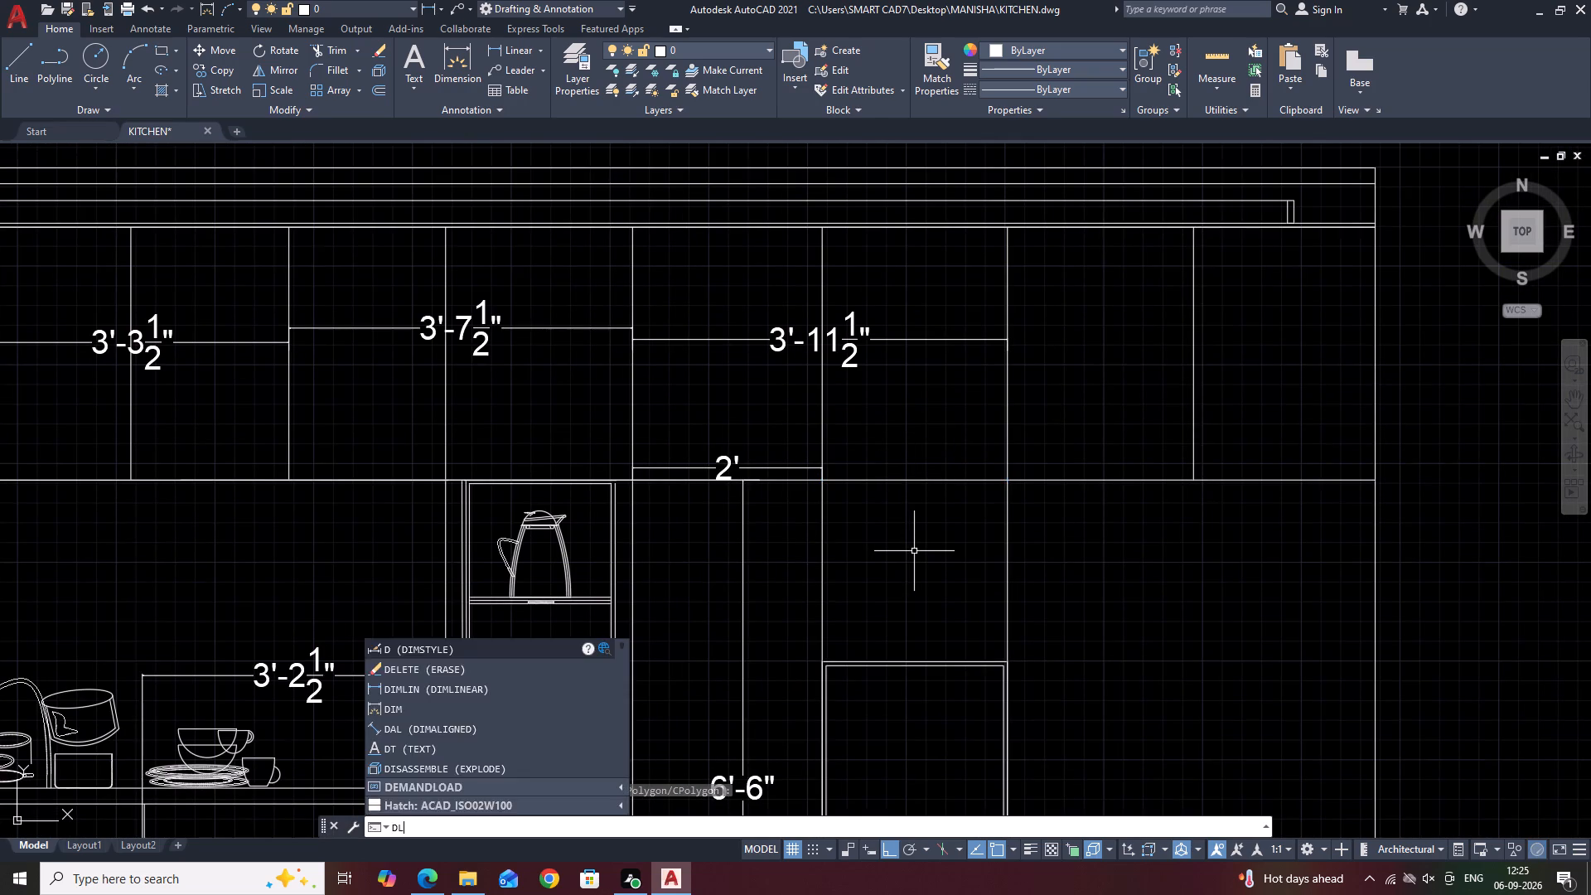
key(space)
scroll(847, 471, up, 2)
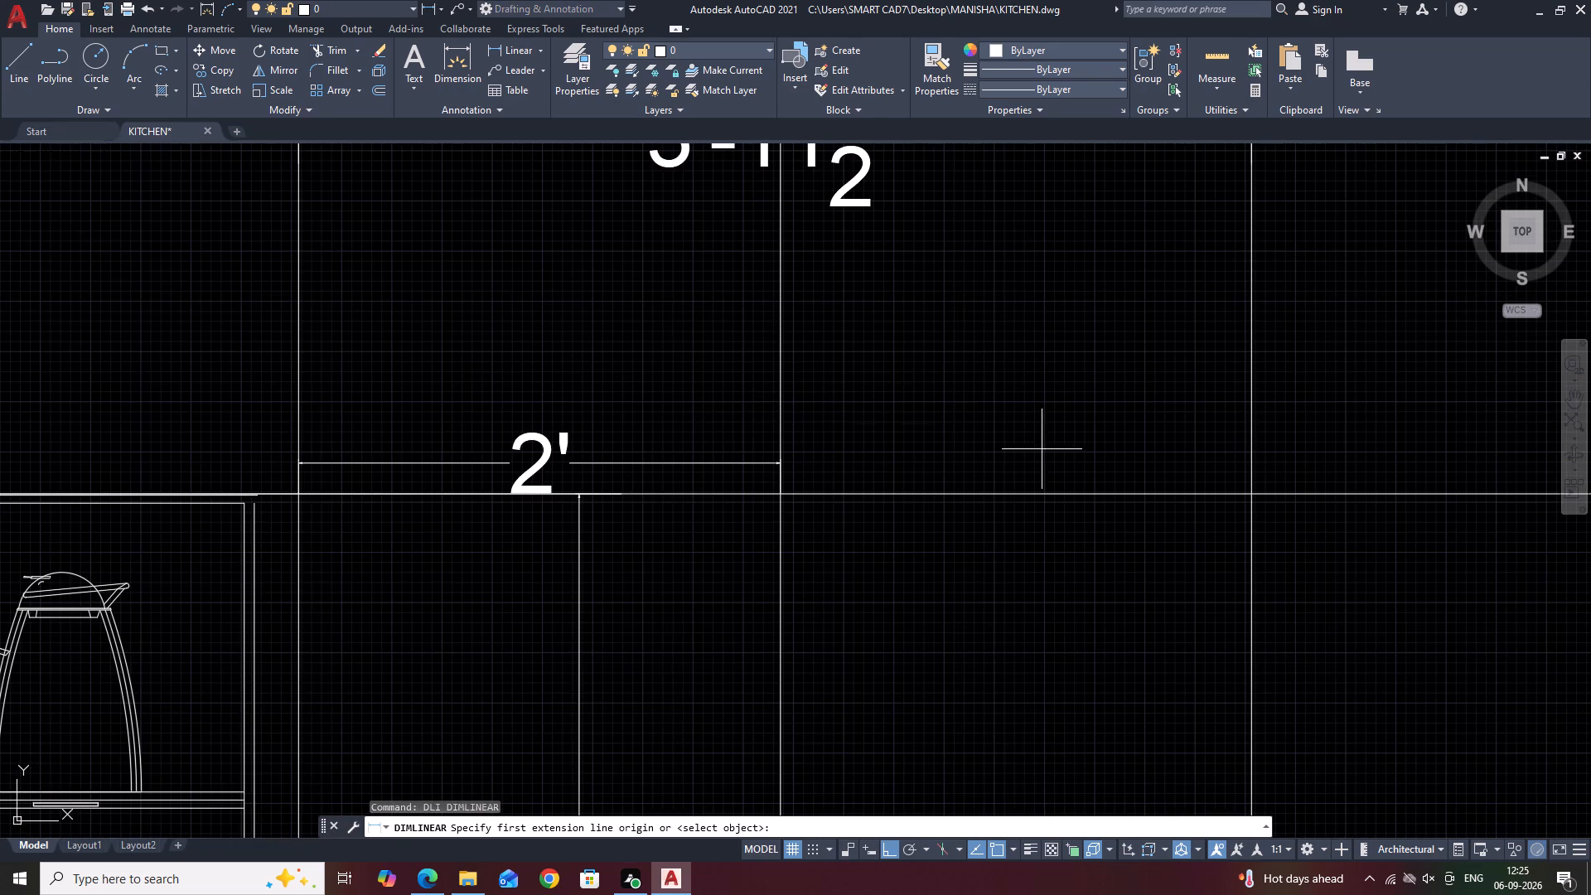
click(1255, 489)
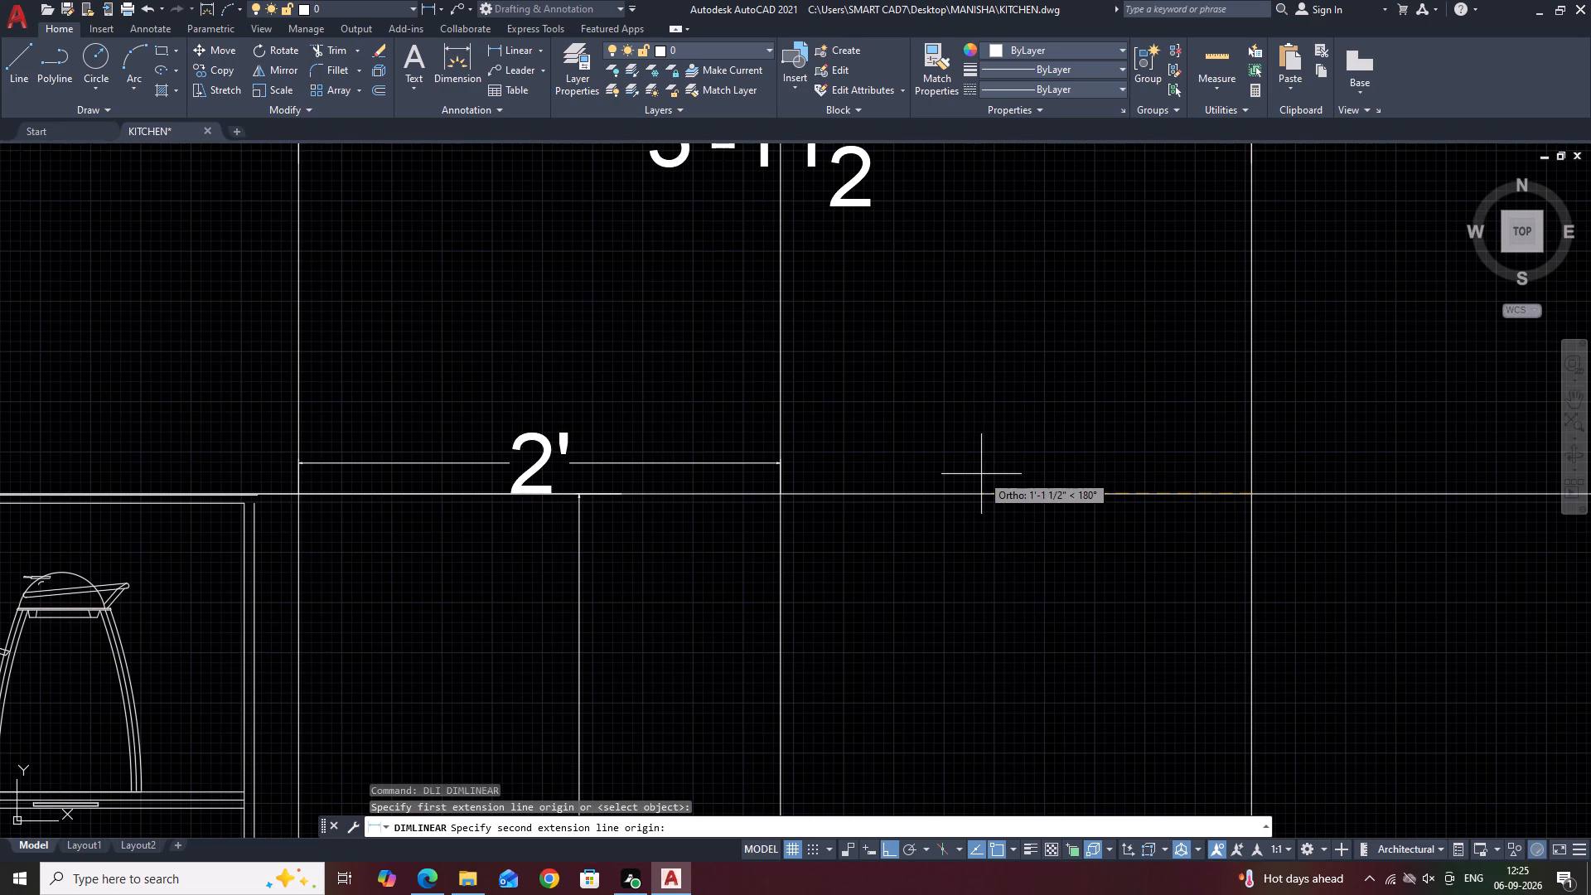
text(1')
text(11)
key(period)
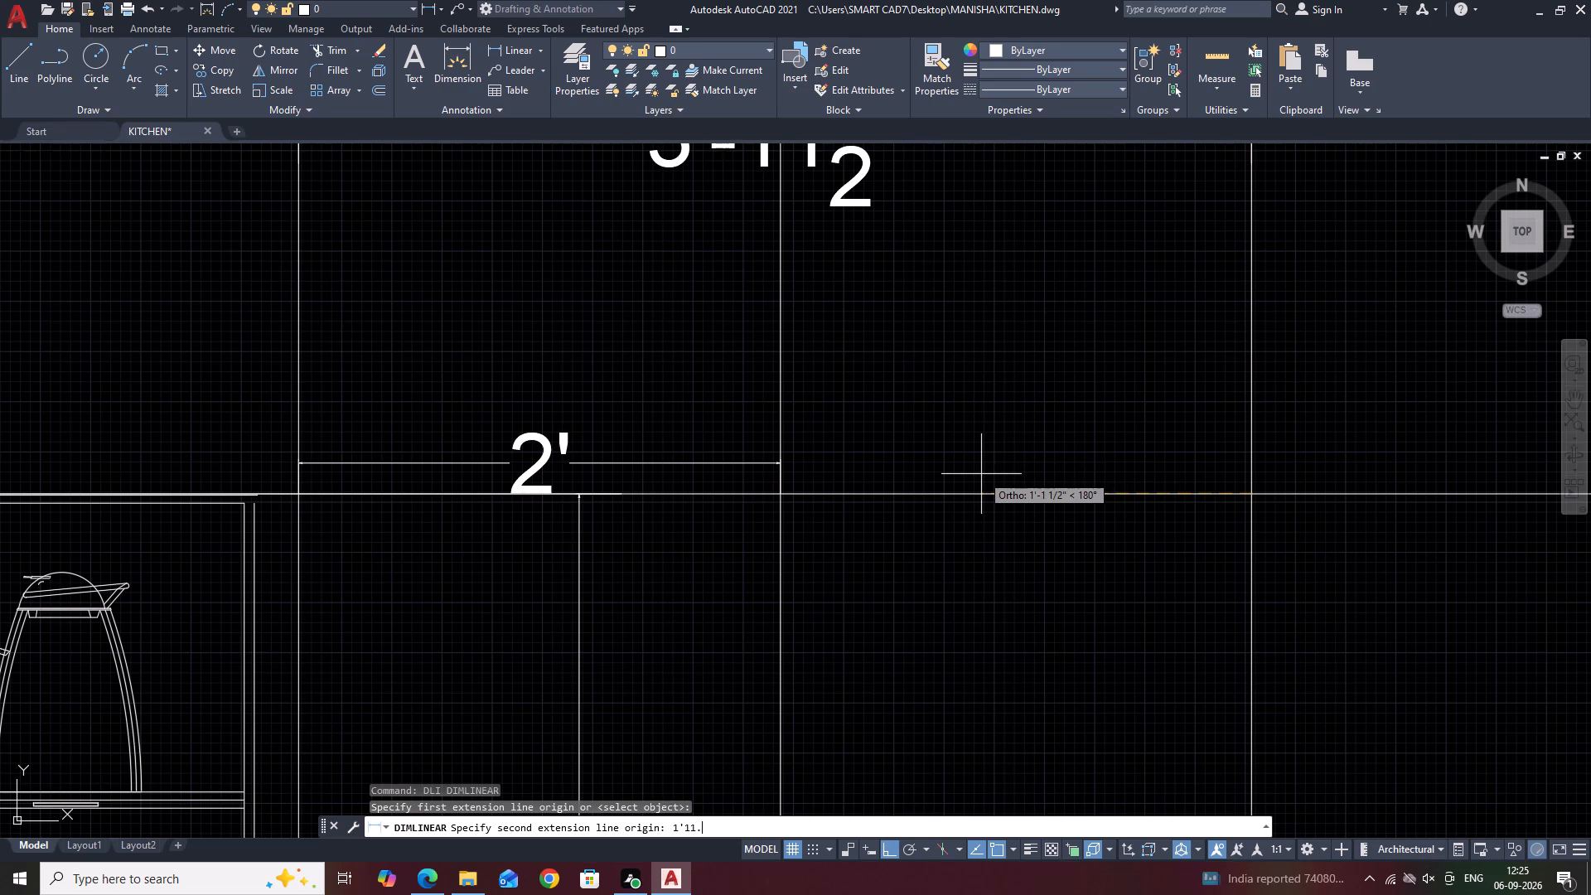
key(2)
key(Return)
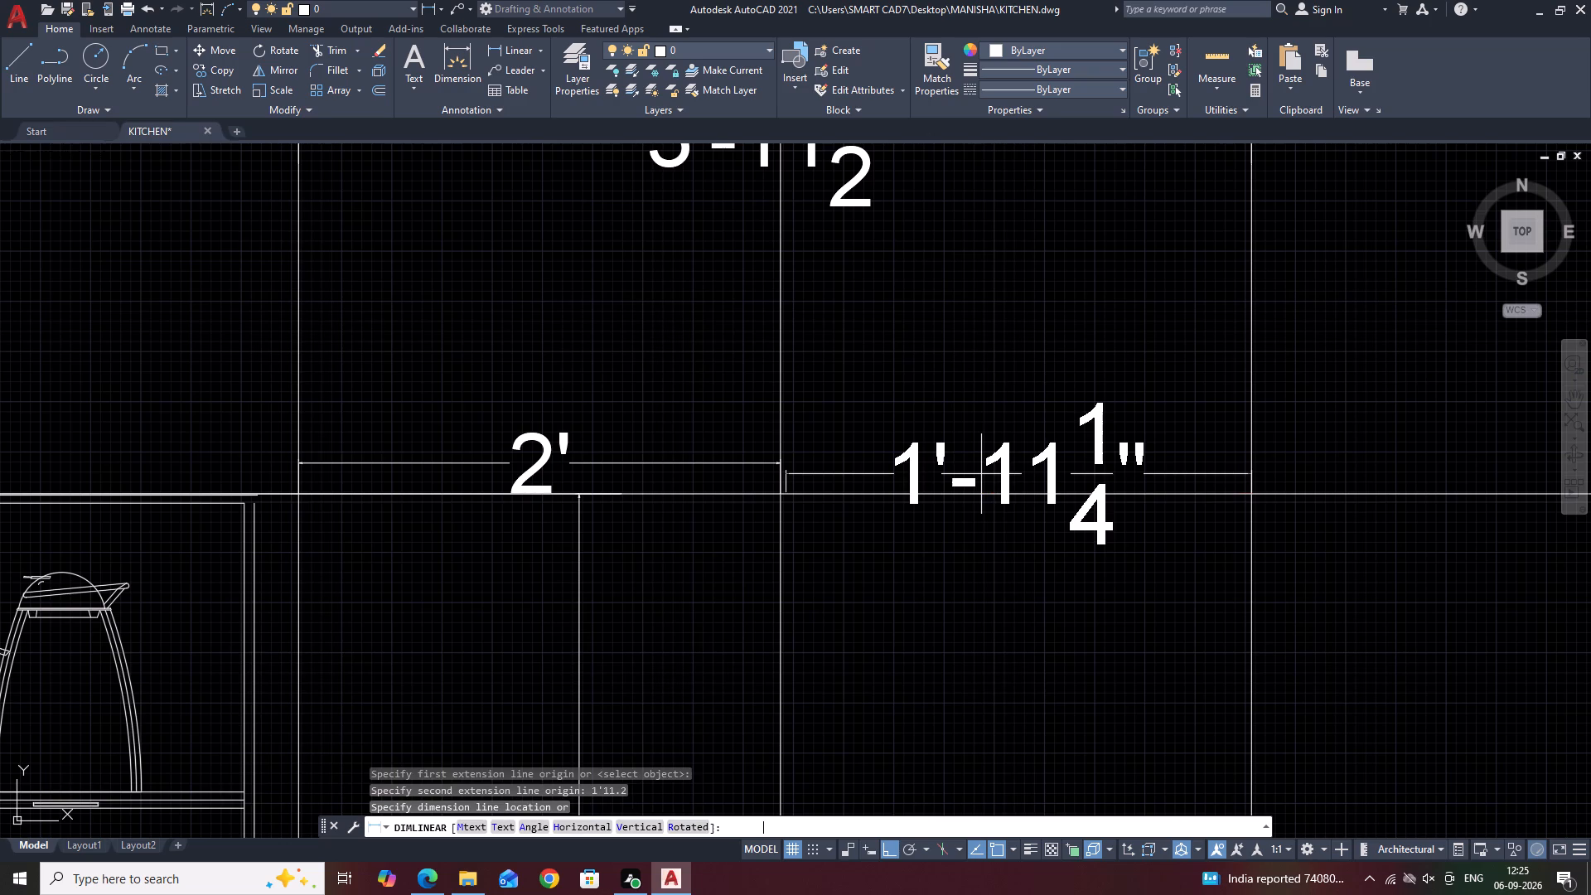
click(960, 380)
Copy the tall unit's left vertical line to the left end of the new 1'-11 1/4" dimension.
scroll(942, 231, down, 2)
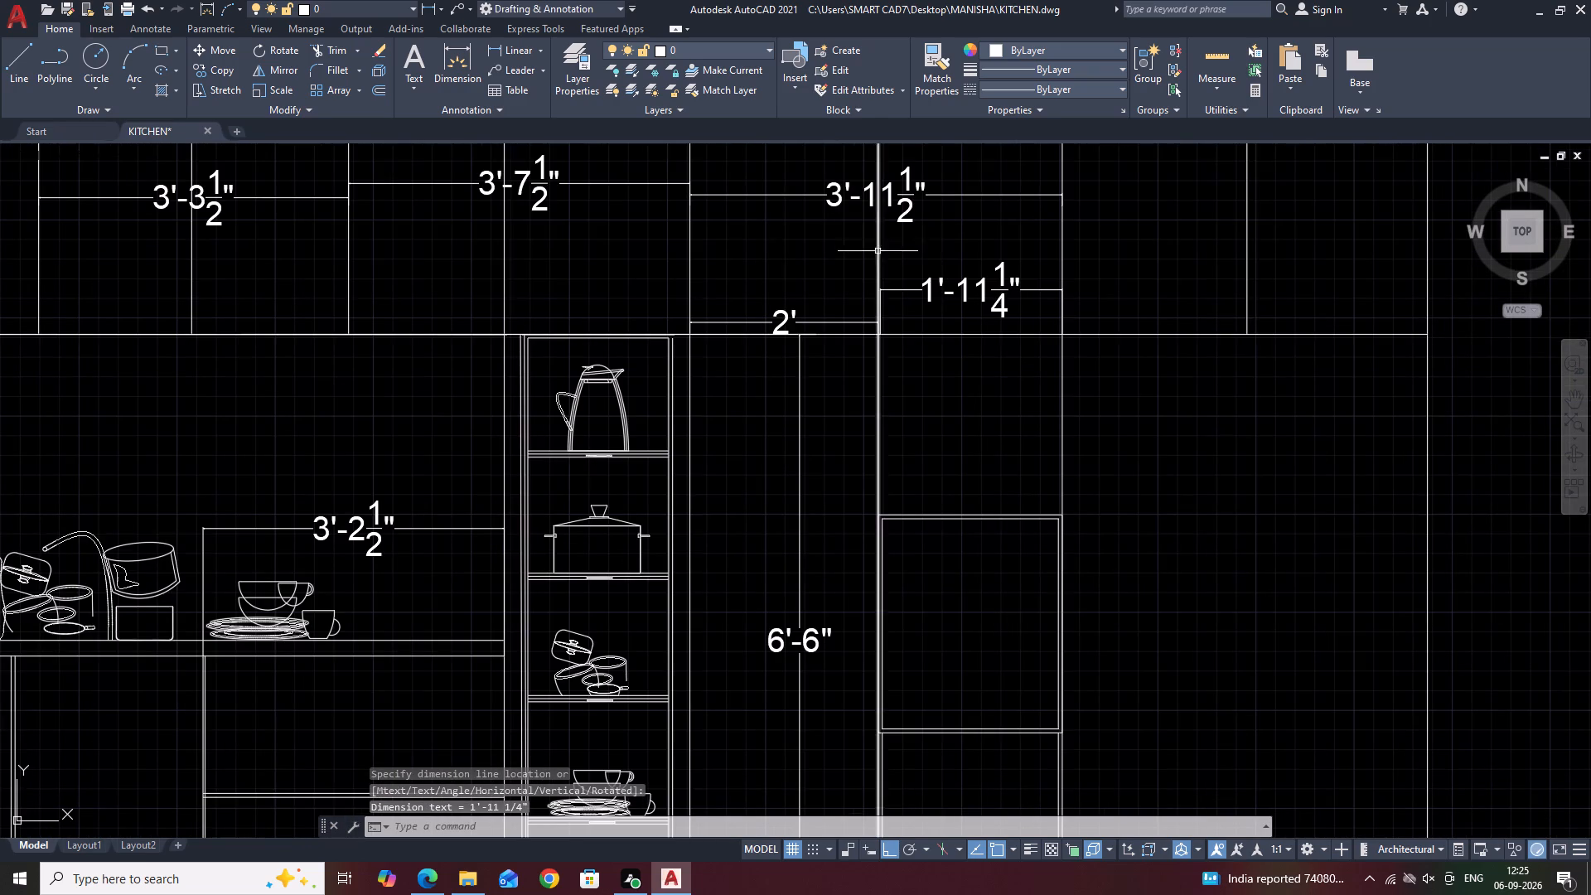
click(878, 249)
key(c)
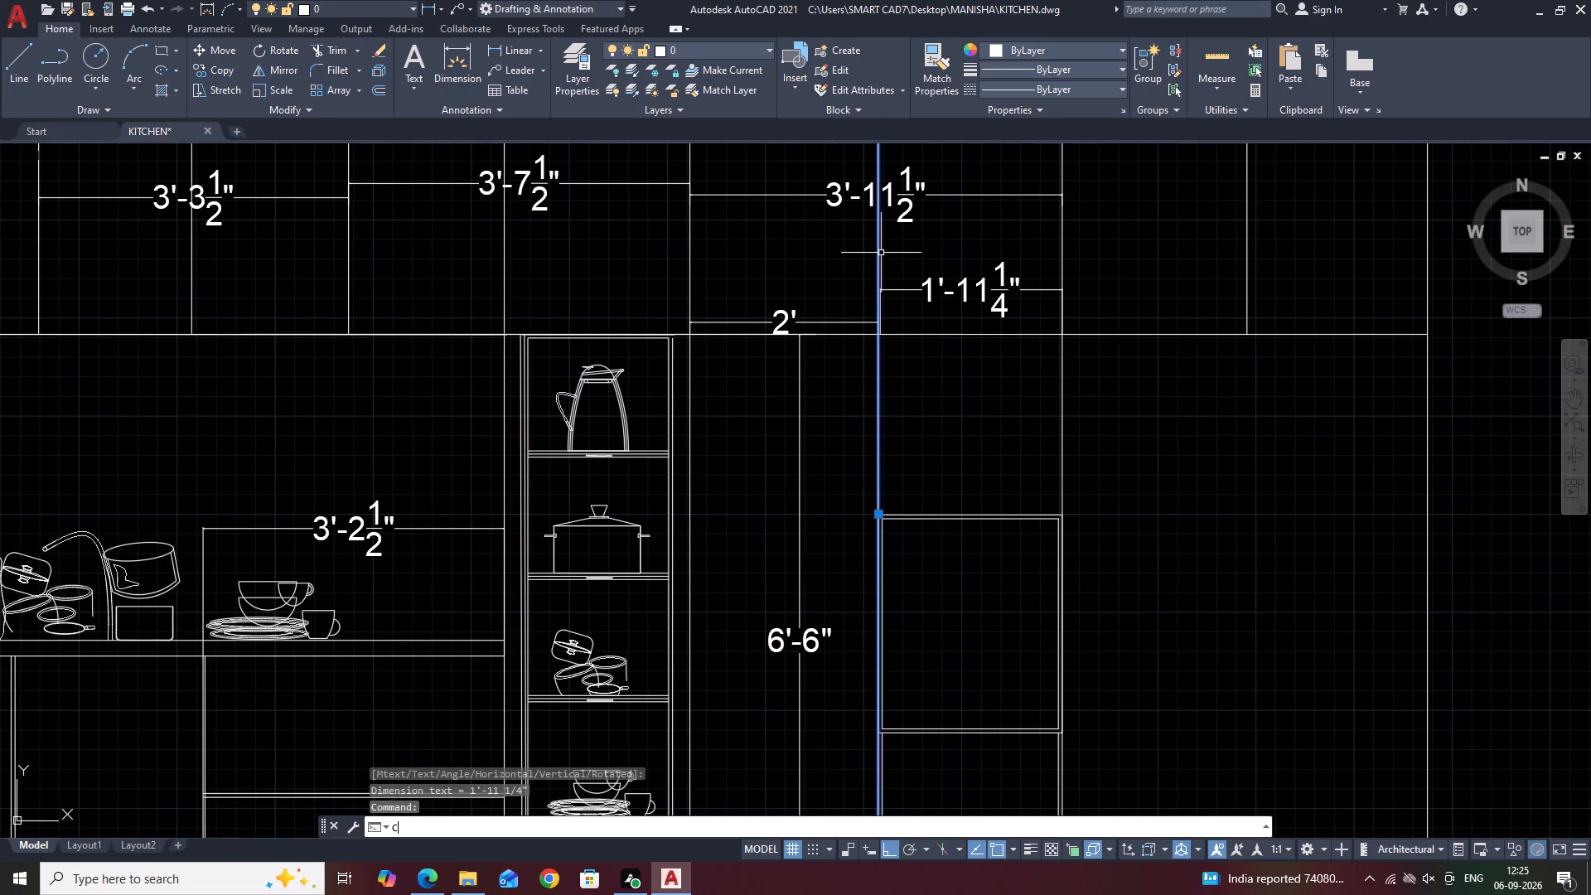
text(O)
key(space)
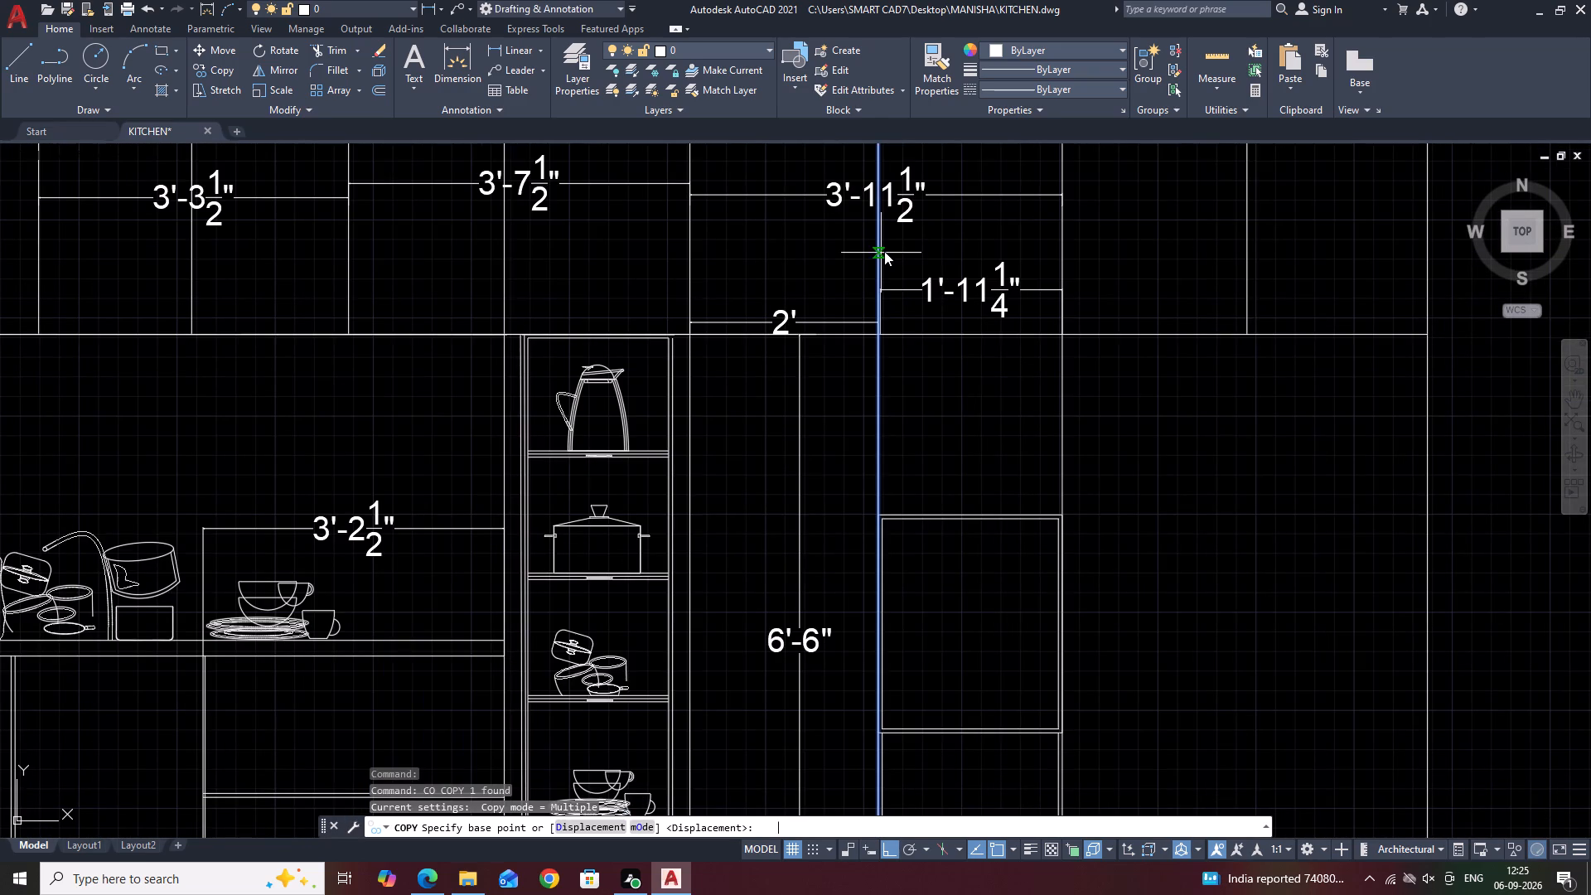
scroll(881, 292, up, 5)
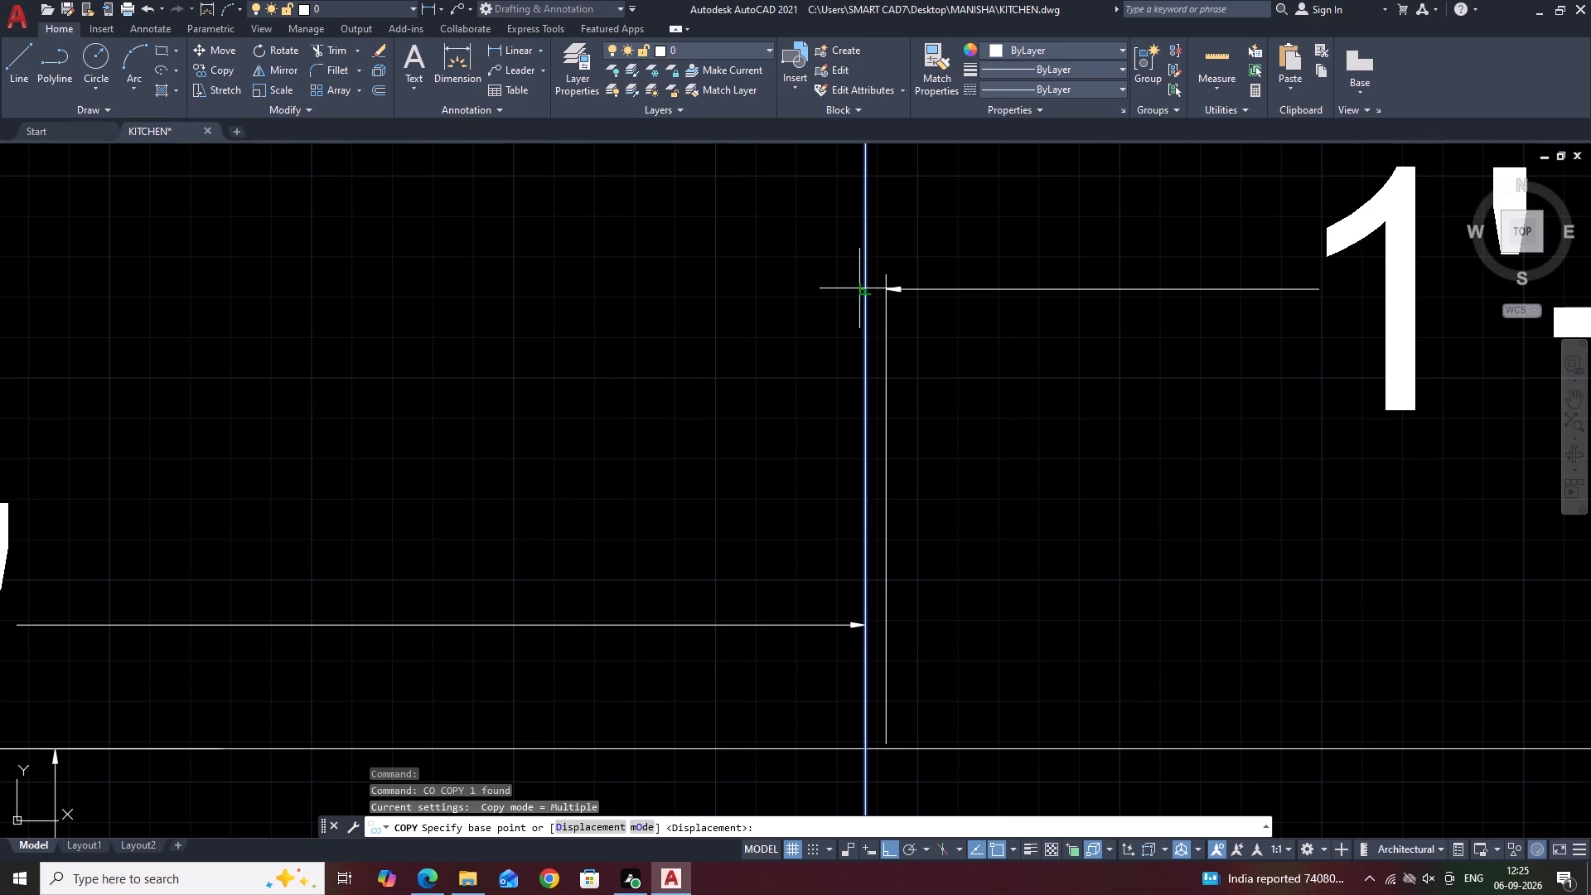
click(865, 293)
scroll(884, 292, up, 2)
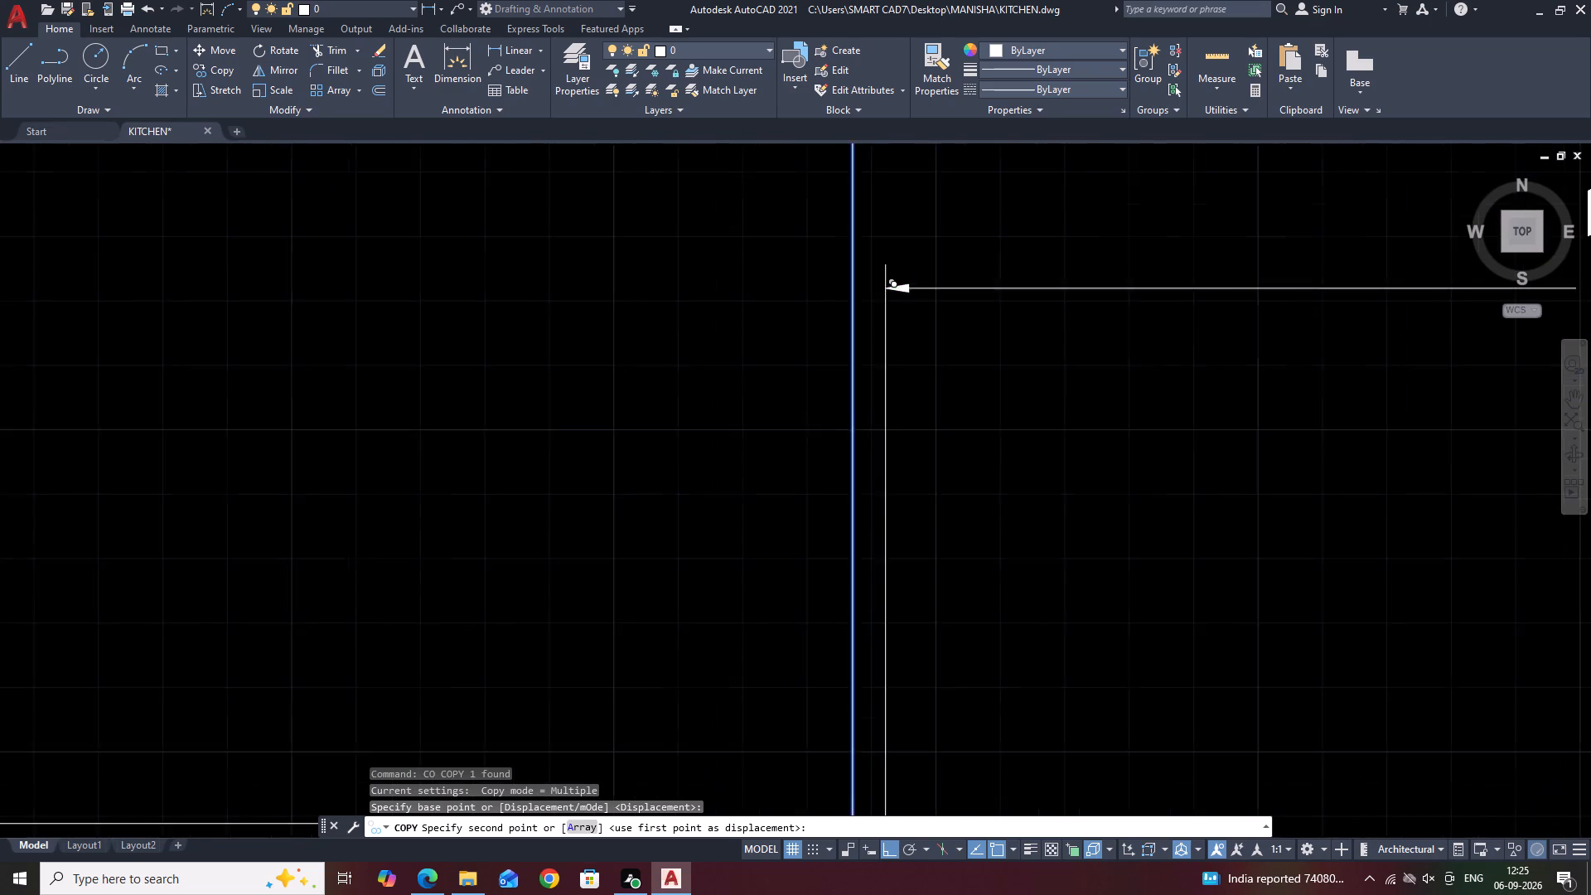
click(883, 294)
key(Escape)
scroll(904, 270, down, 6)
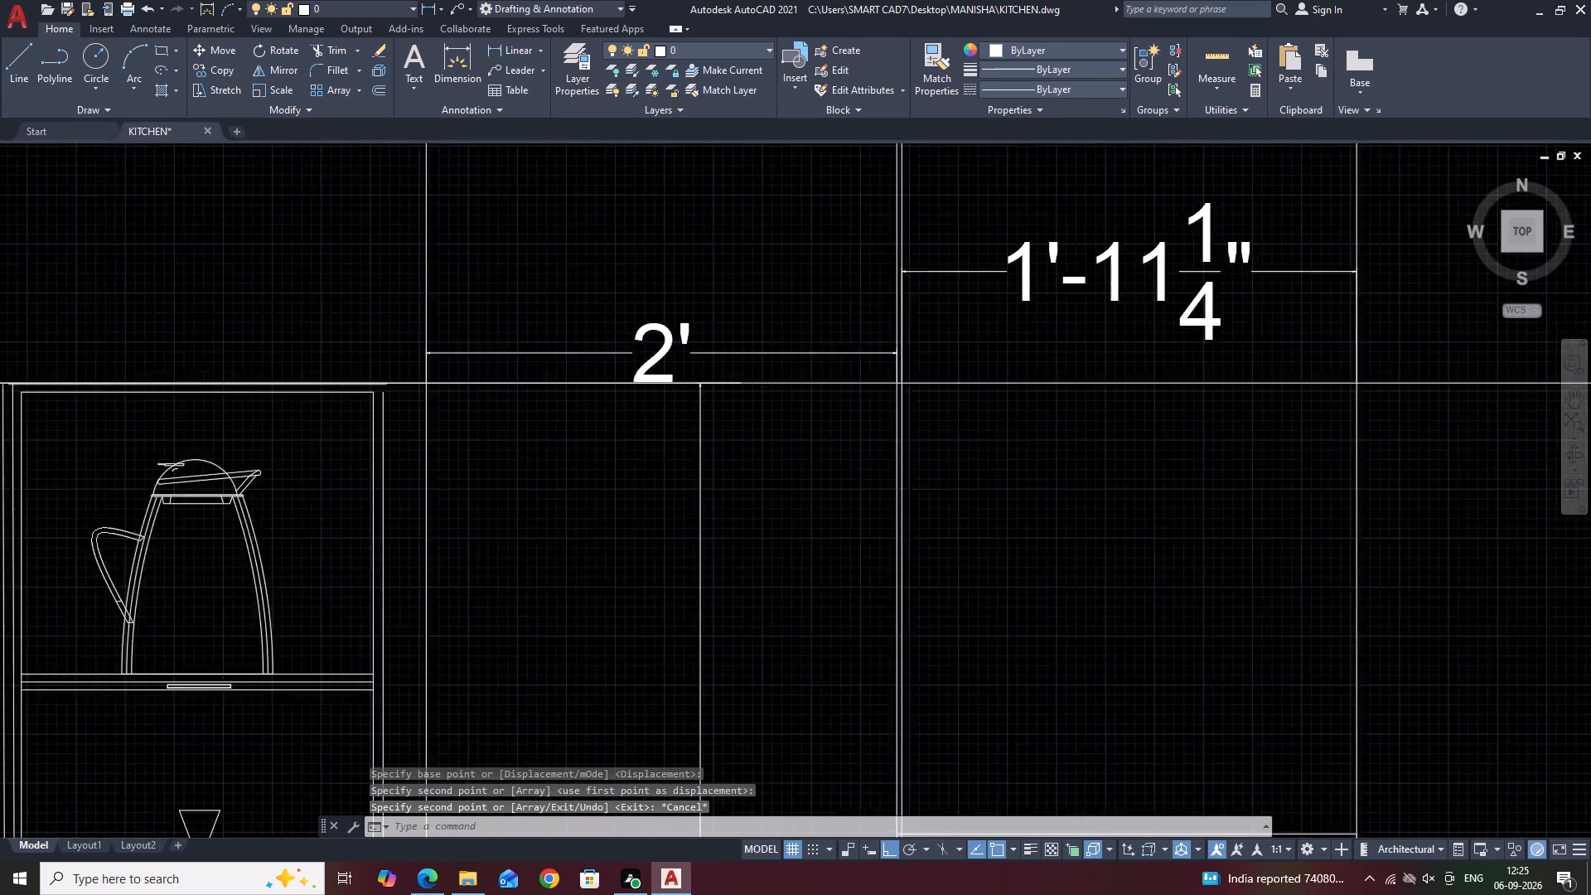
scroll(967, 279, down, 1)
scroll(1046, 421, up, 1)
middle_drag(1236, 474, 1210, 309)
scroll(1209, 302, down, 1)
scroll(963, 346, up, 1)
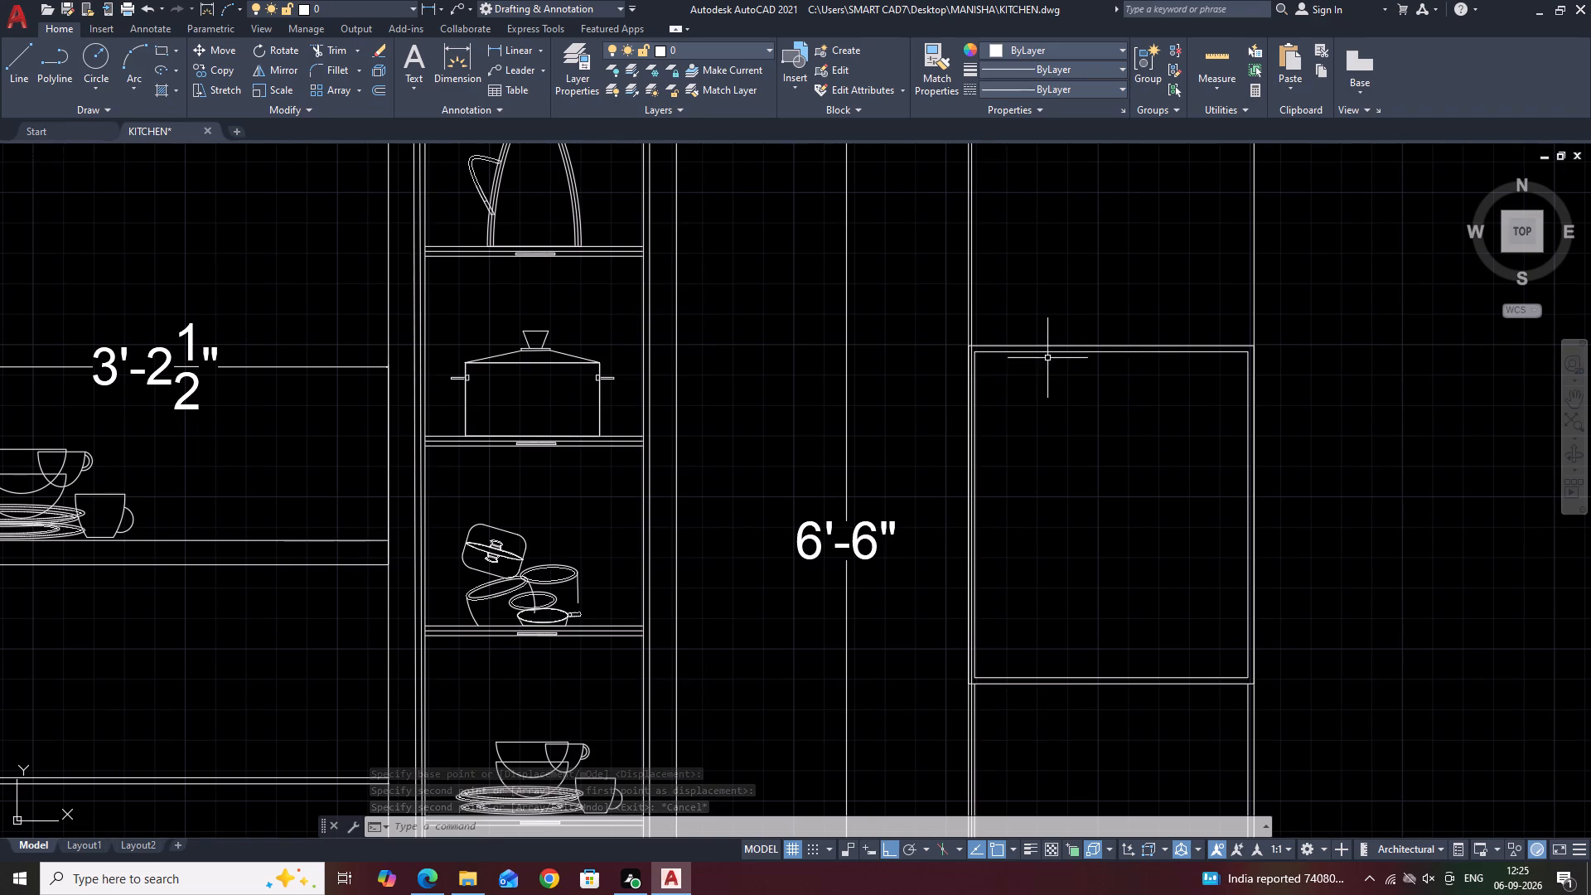
Erase the inner offset rectangle of the tall unit's middle compartment, keeping the outer outline.
click(1038, 351)
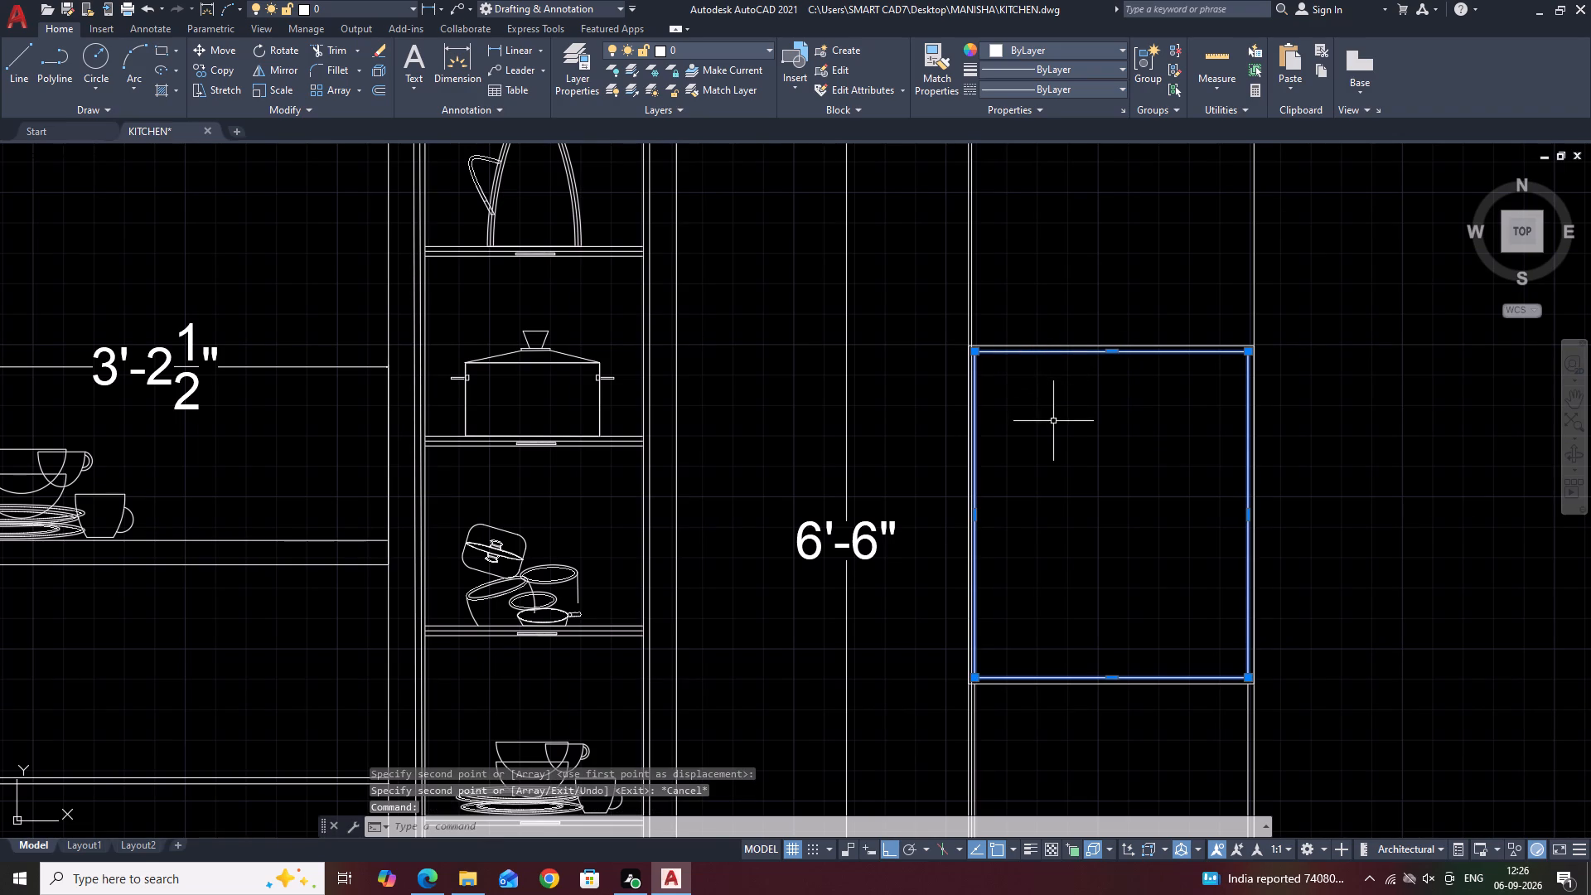
key(Delete)
Stretch the left edge of the middle compartment's outline to the inner line of the tall unit's left panel.
click(1085, 322)
click(1059, 375)
middle_drag(1074, 414, 1081, 248)
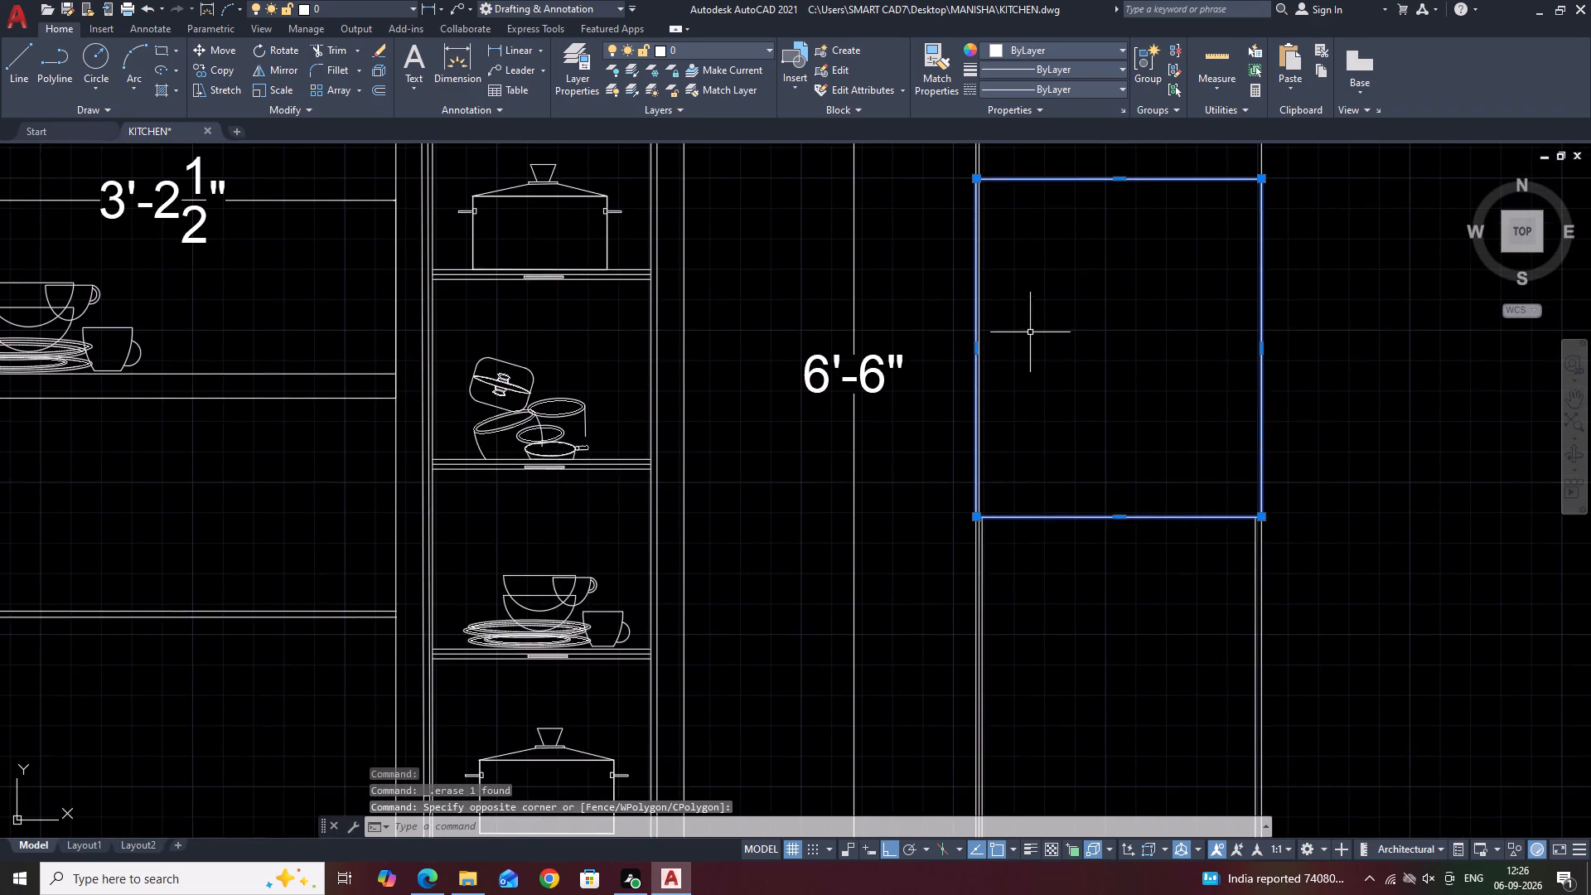
scroll(1021, 335, up, 1)
scroll(955, 365, up, 2)
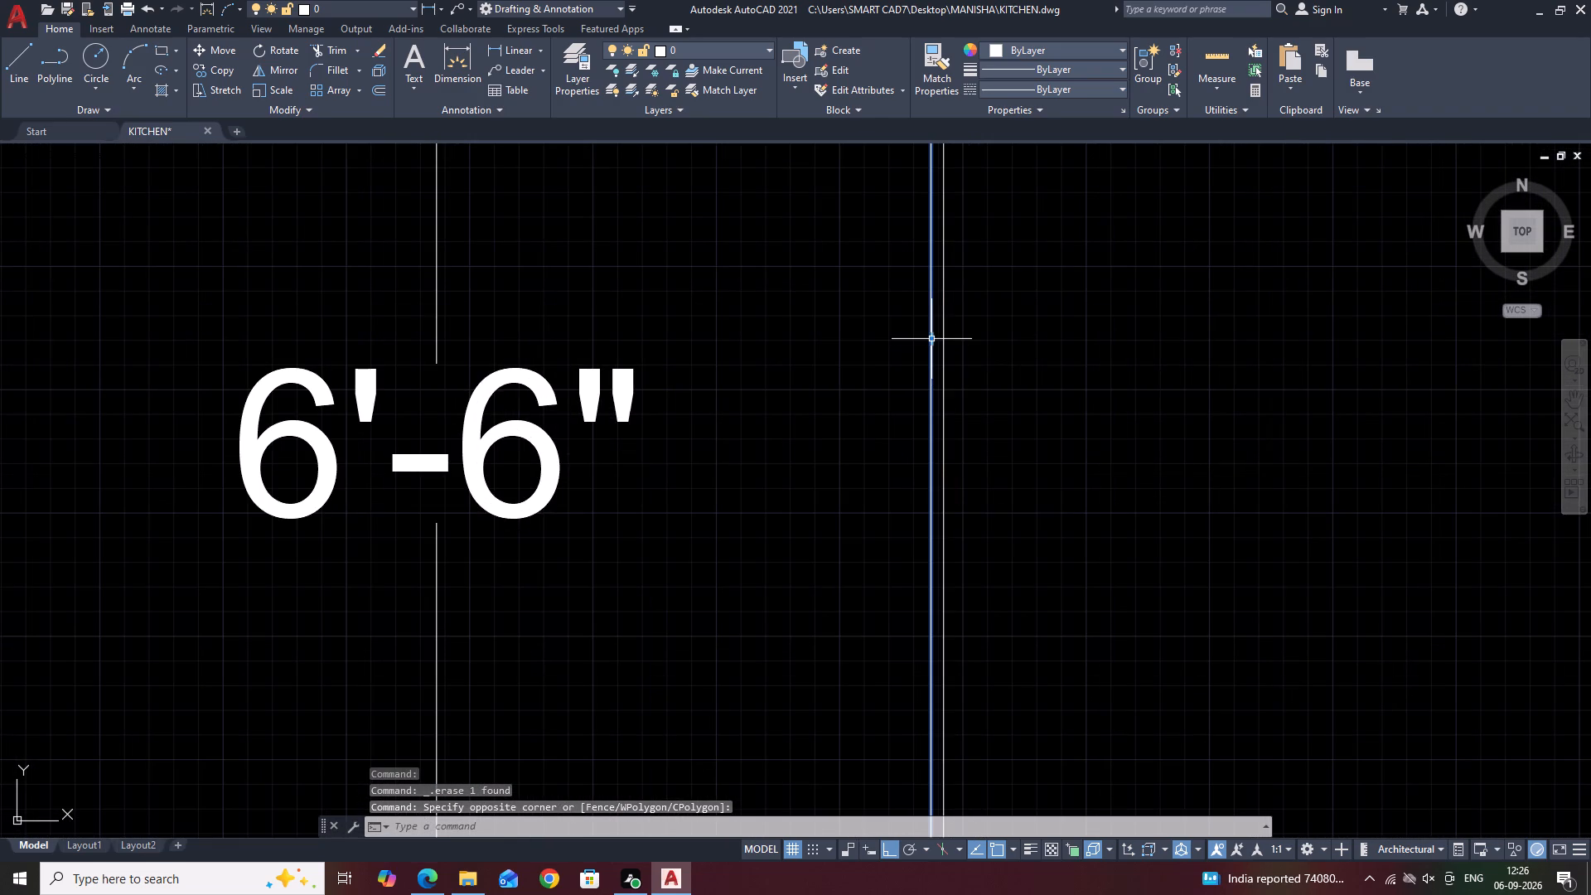
click(931, 341)
click(944, 342)
scroll(1014, 319, down, 4)
middle_drag(1099, 401, 1095, 399)
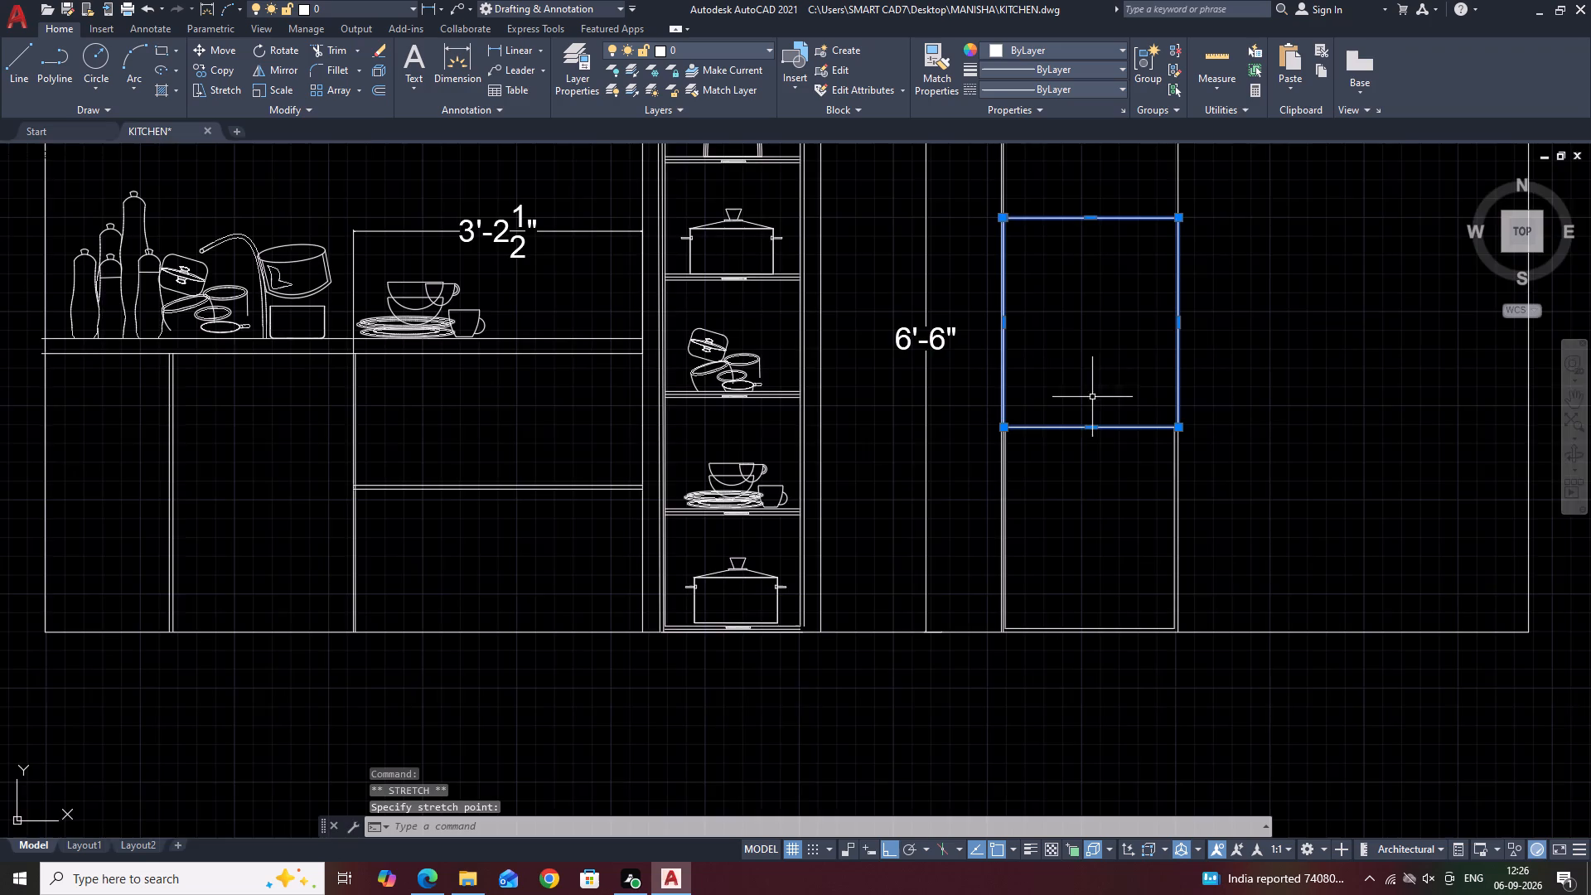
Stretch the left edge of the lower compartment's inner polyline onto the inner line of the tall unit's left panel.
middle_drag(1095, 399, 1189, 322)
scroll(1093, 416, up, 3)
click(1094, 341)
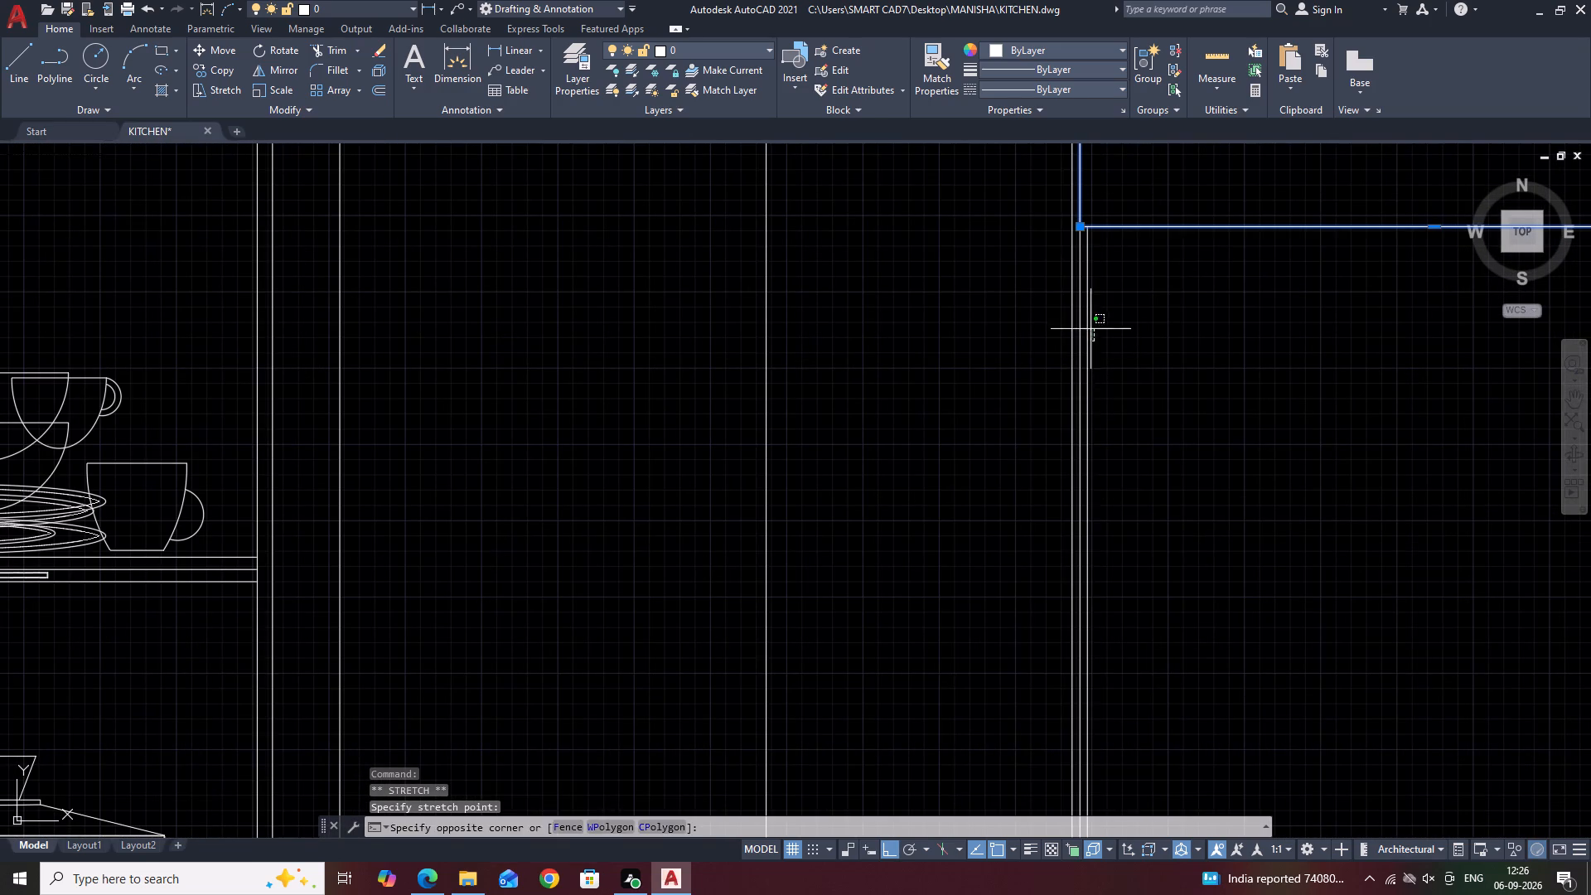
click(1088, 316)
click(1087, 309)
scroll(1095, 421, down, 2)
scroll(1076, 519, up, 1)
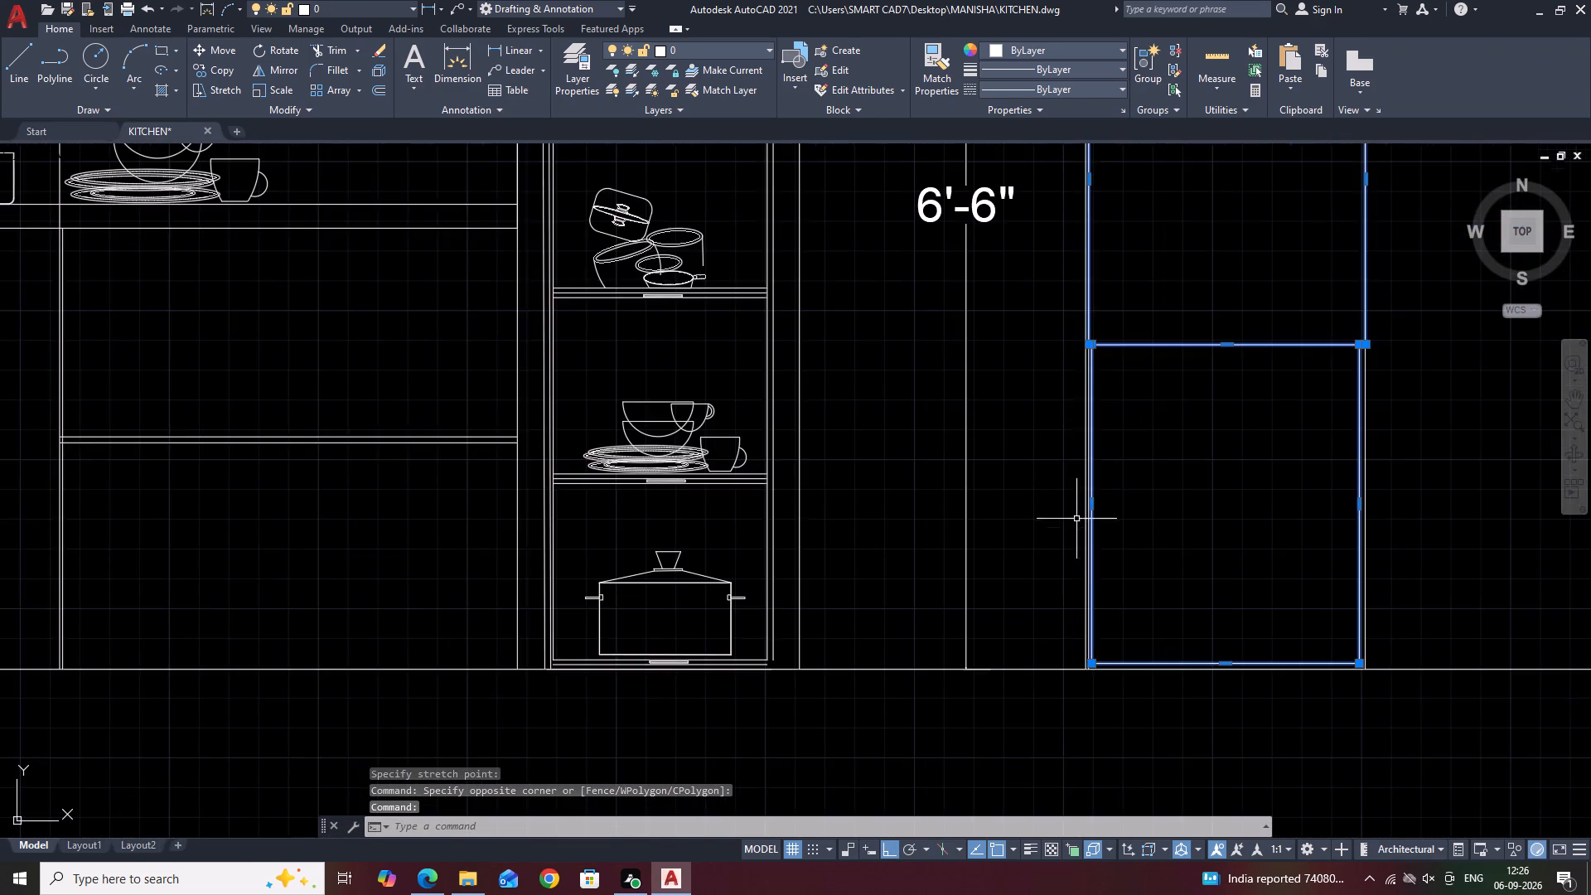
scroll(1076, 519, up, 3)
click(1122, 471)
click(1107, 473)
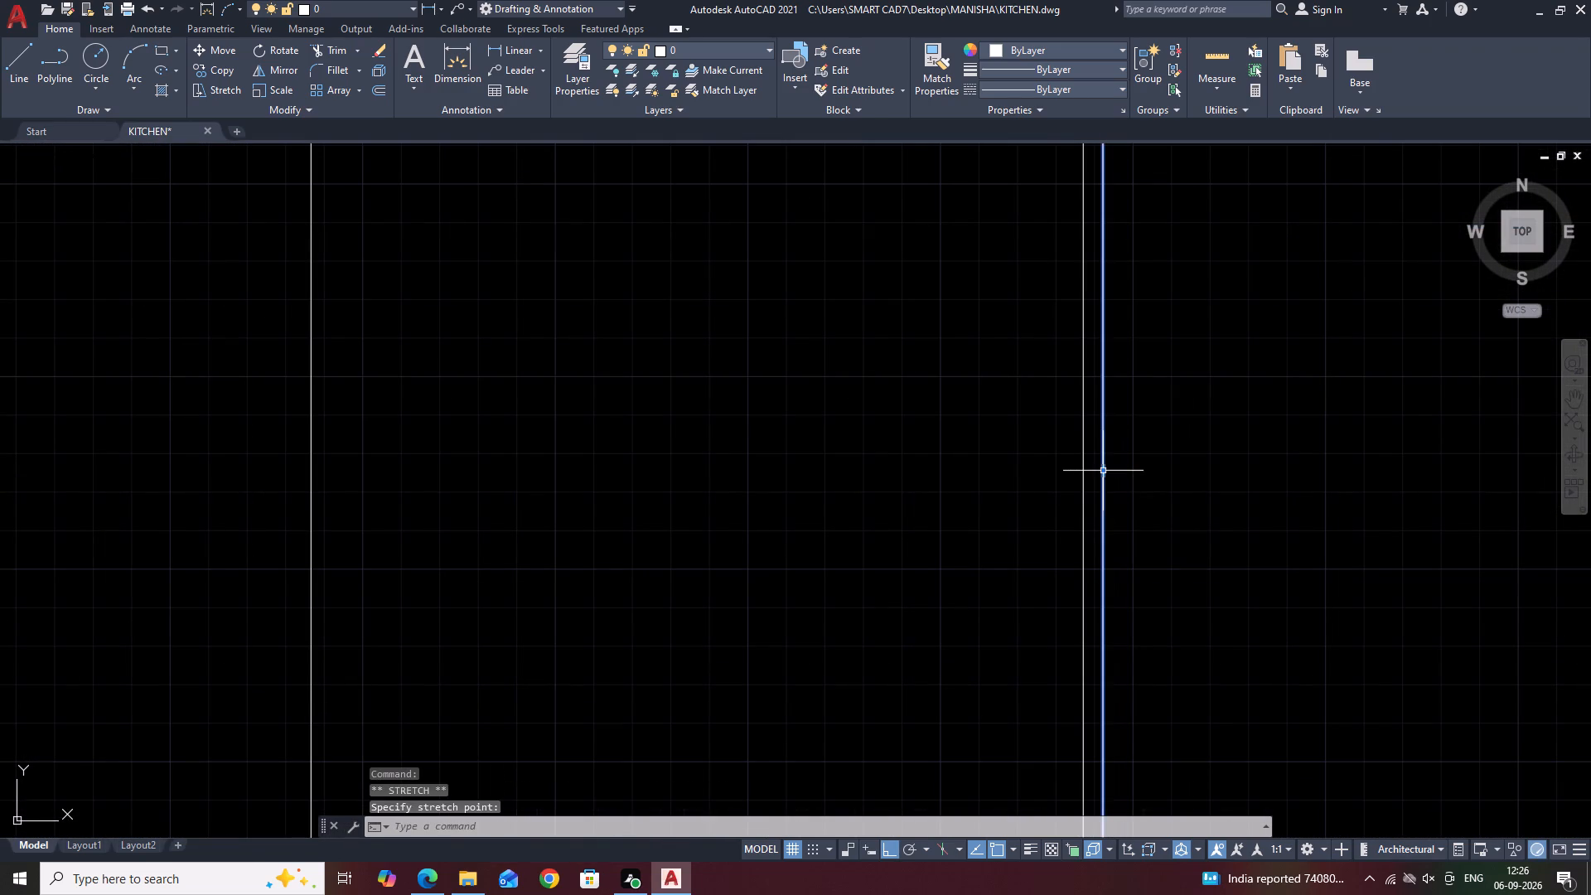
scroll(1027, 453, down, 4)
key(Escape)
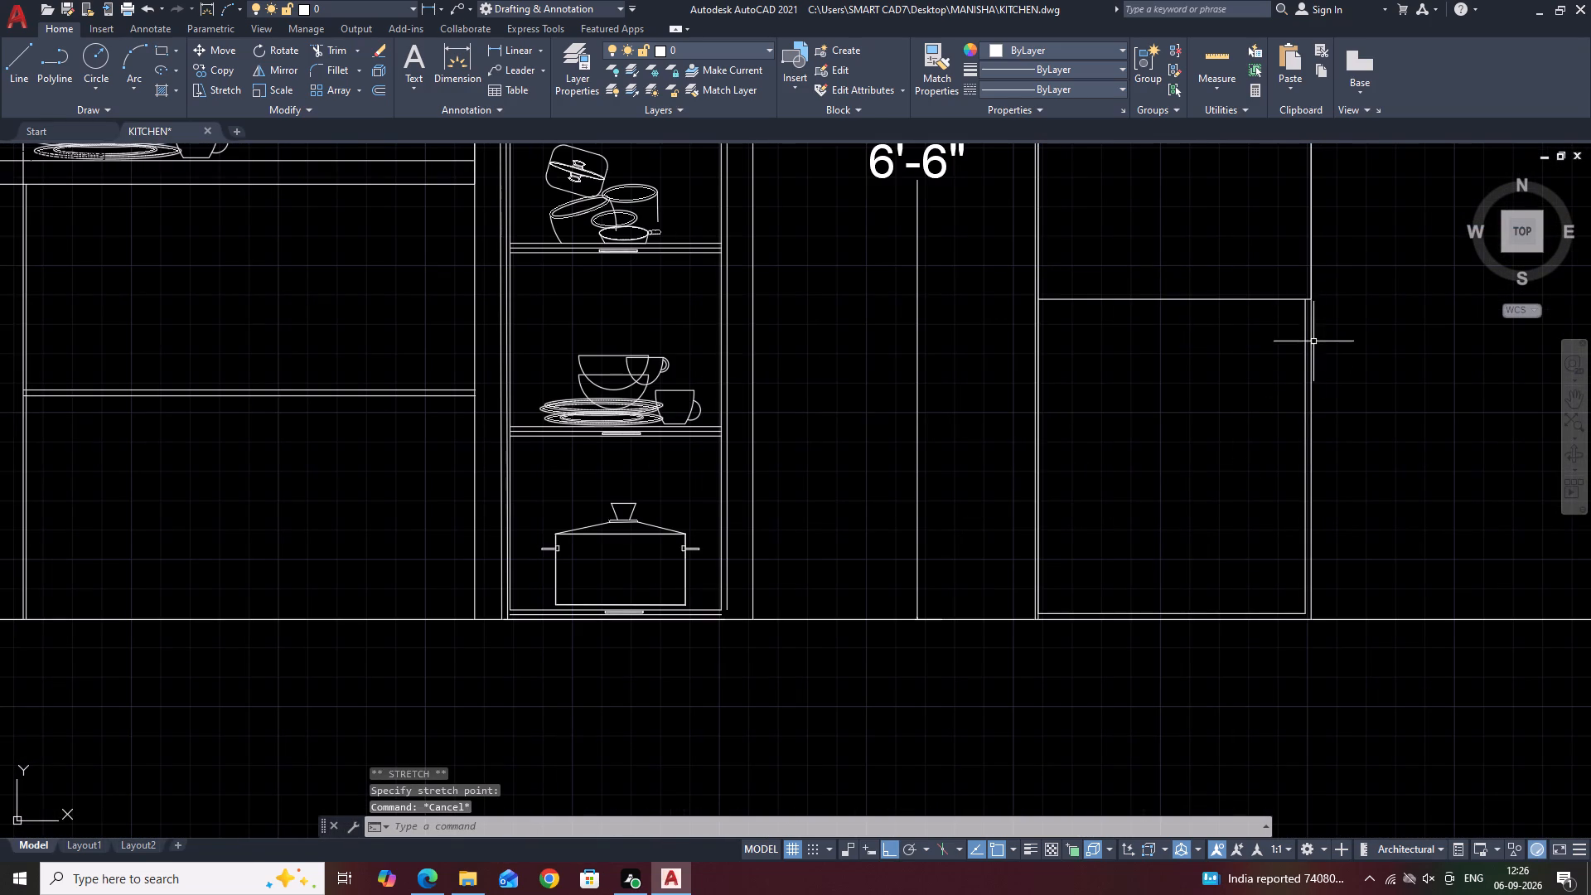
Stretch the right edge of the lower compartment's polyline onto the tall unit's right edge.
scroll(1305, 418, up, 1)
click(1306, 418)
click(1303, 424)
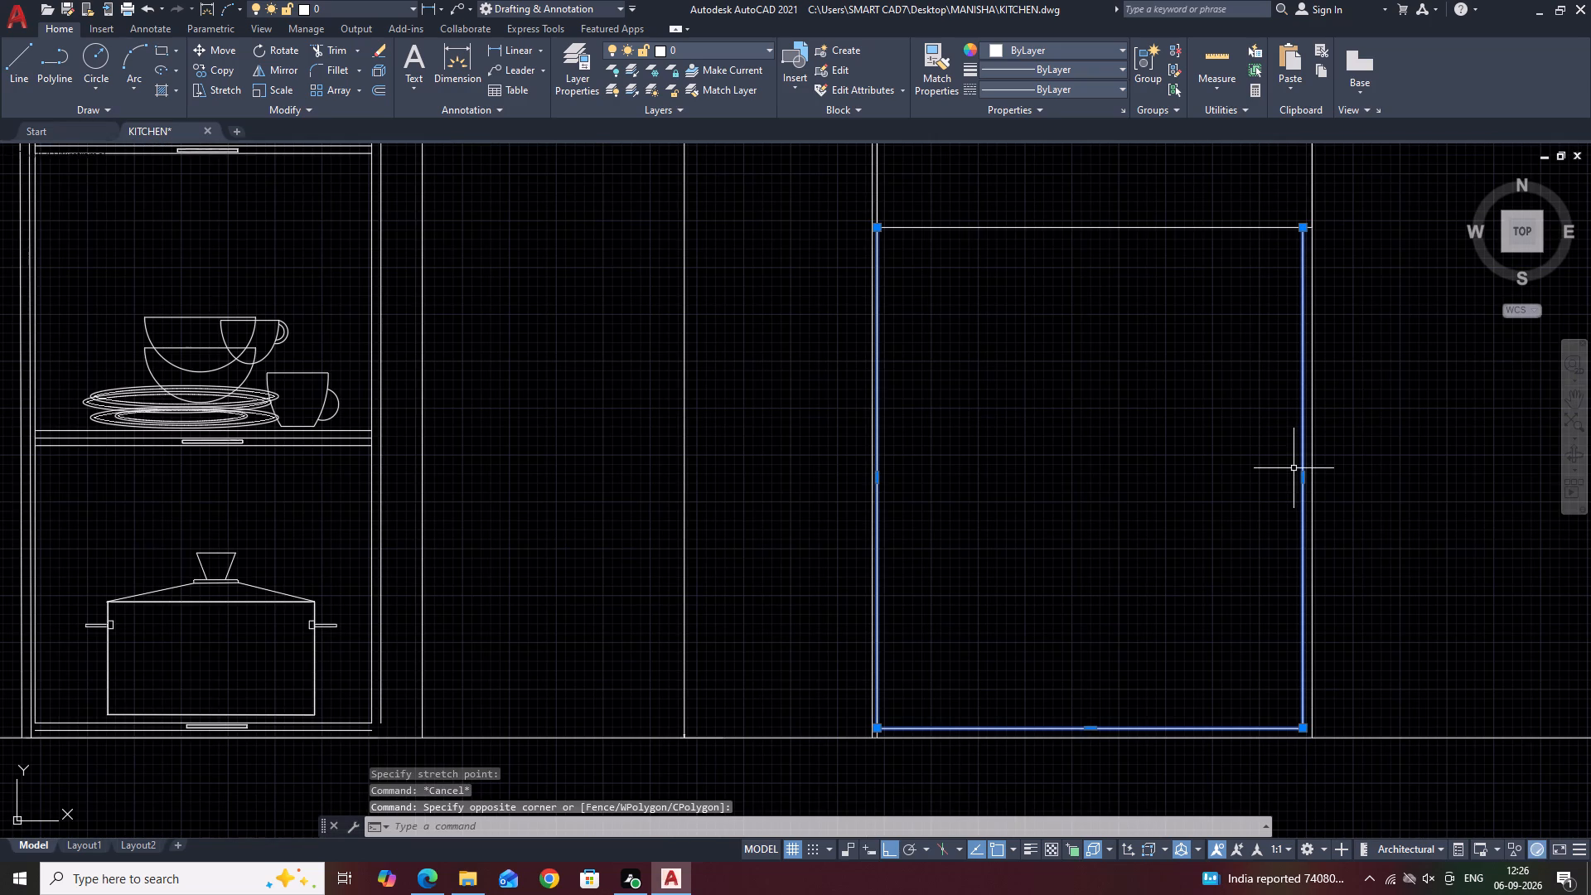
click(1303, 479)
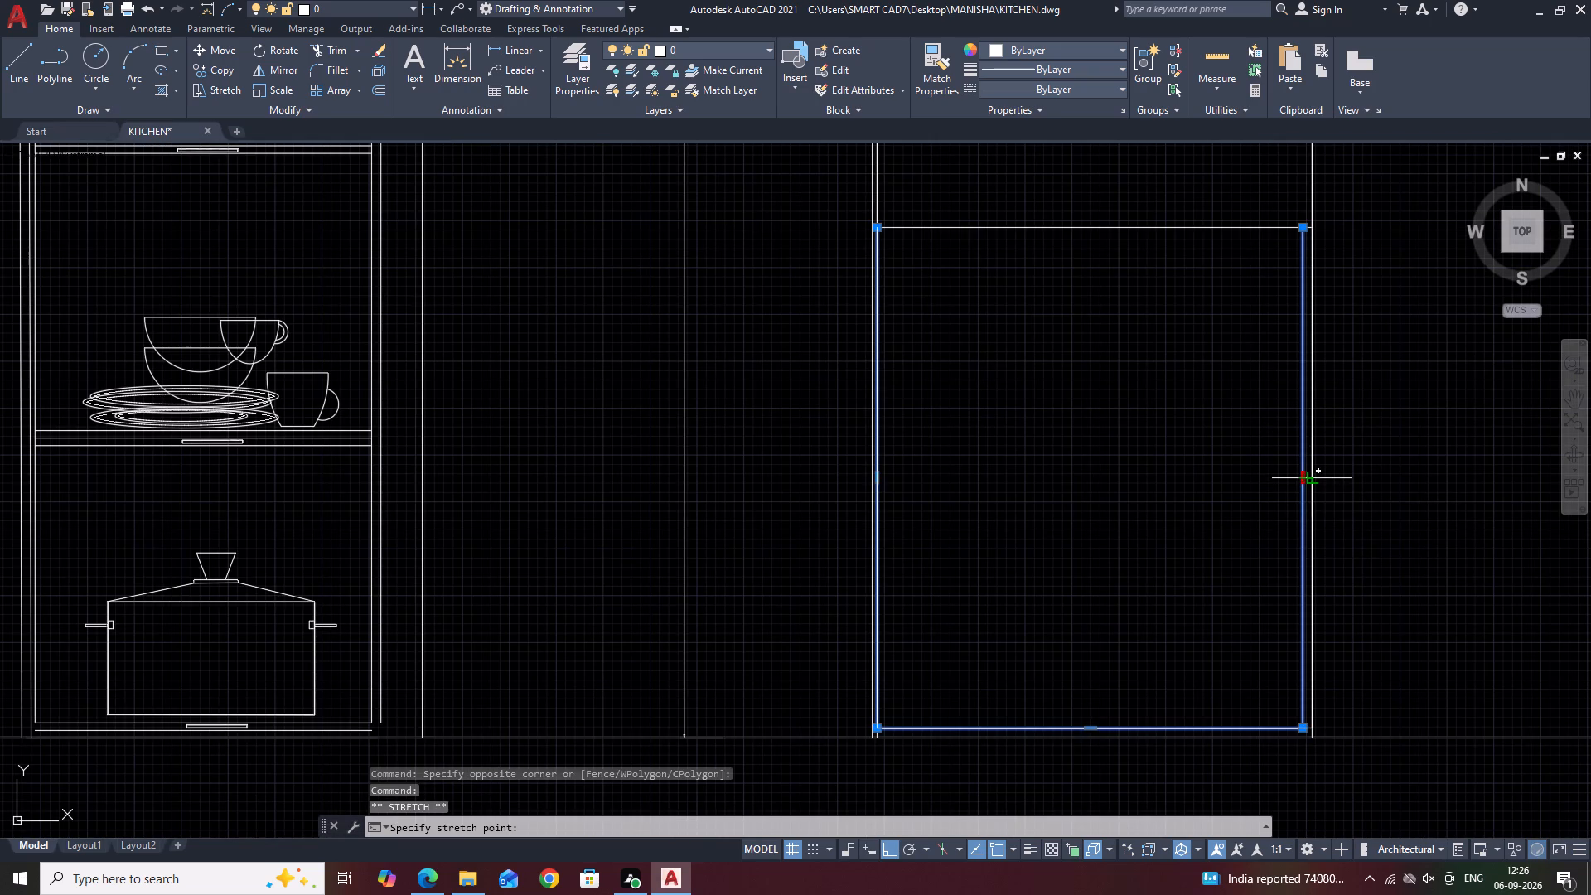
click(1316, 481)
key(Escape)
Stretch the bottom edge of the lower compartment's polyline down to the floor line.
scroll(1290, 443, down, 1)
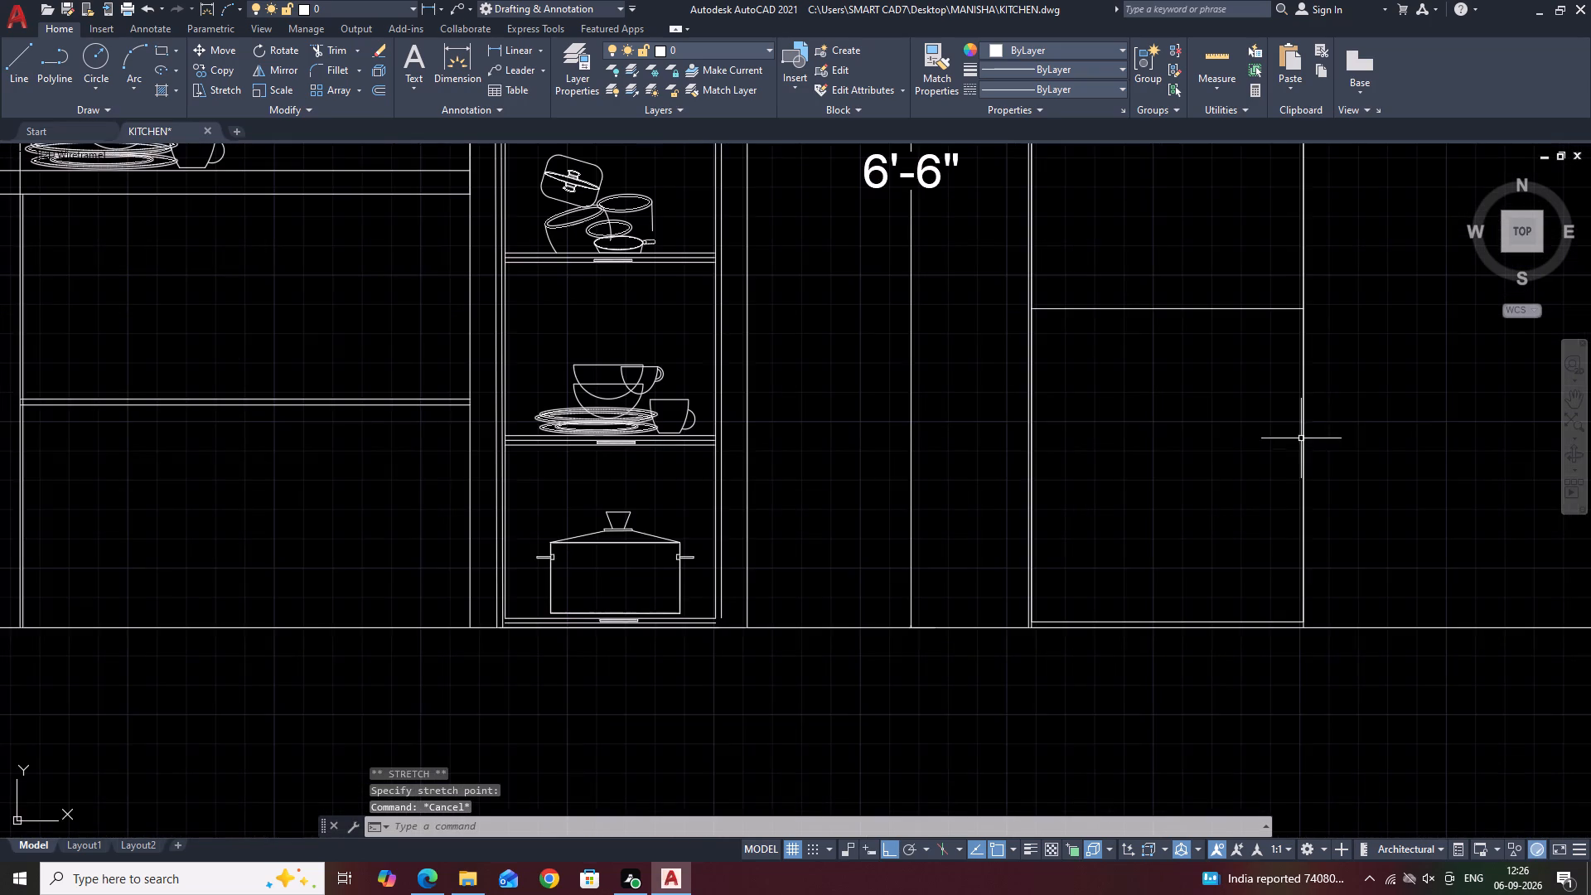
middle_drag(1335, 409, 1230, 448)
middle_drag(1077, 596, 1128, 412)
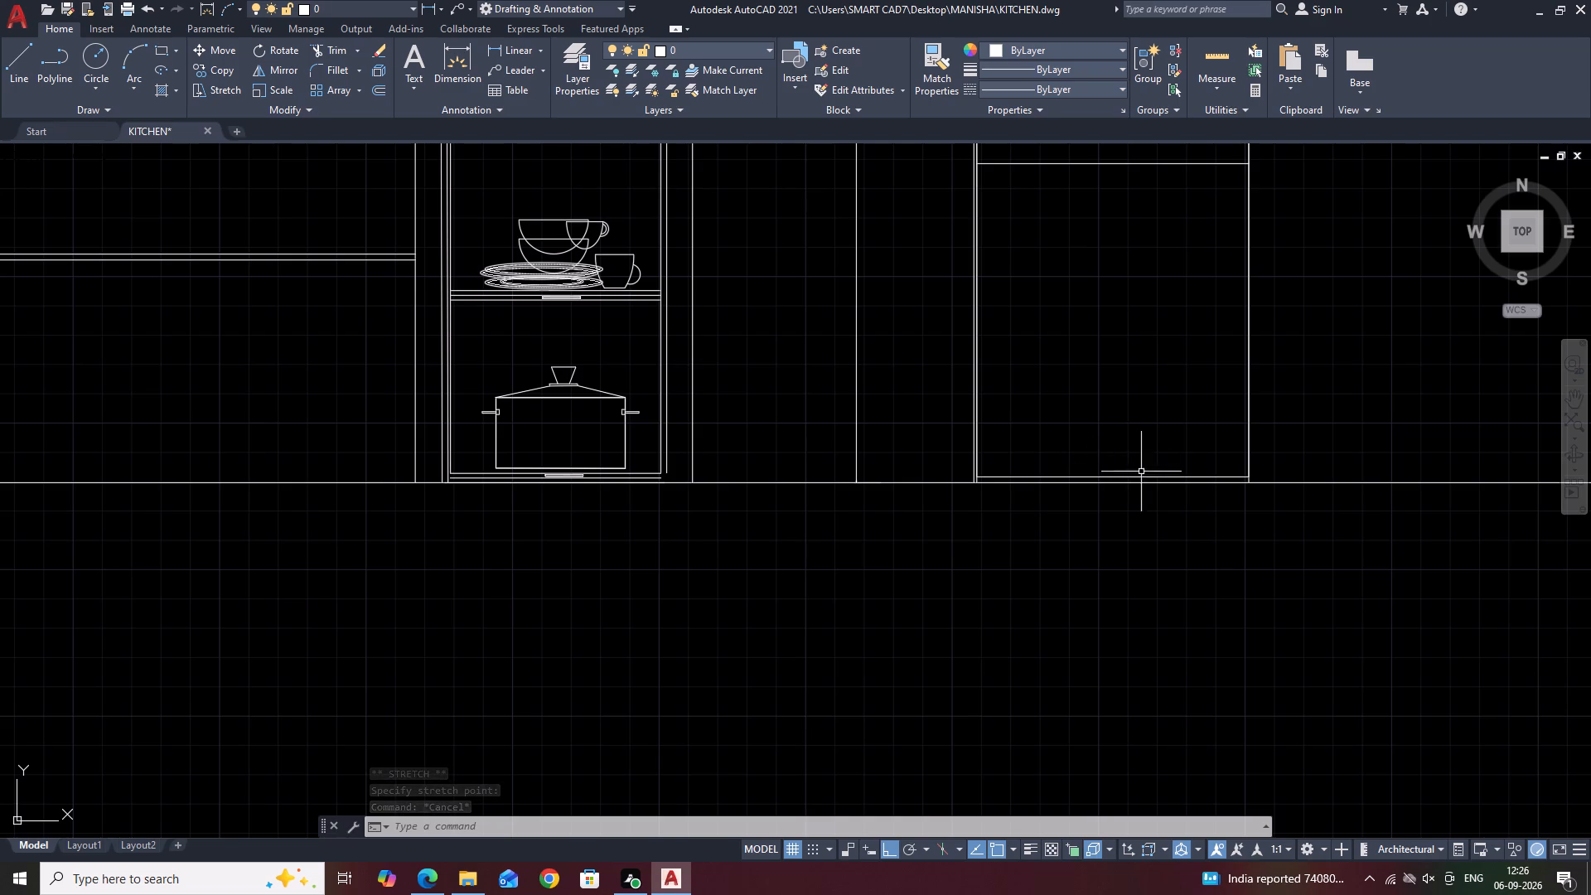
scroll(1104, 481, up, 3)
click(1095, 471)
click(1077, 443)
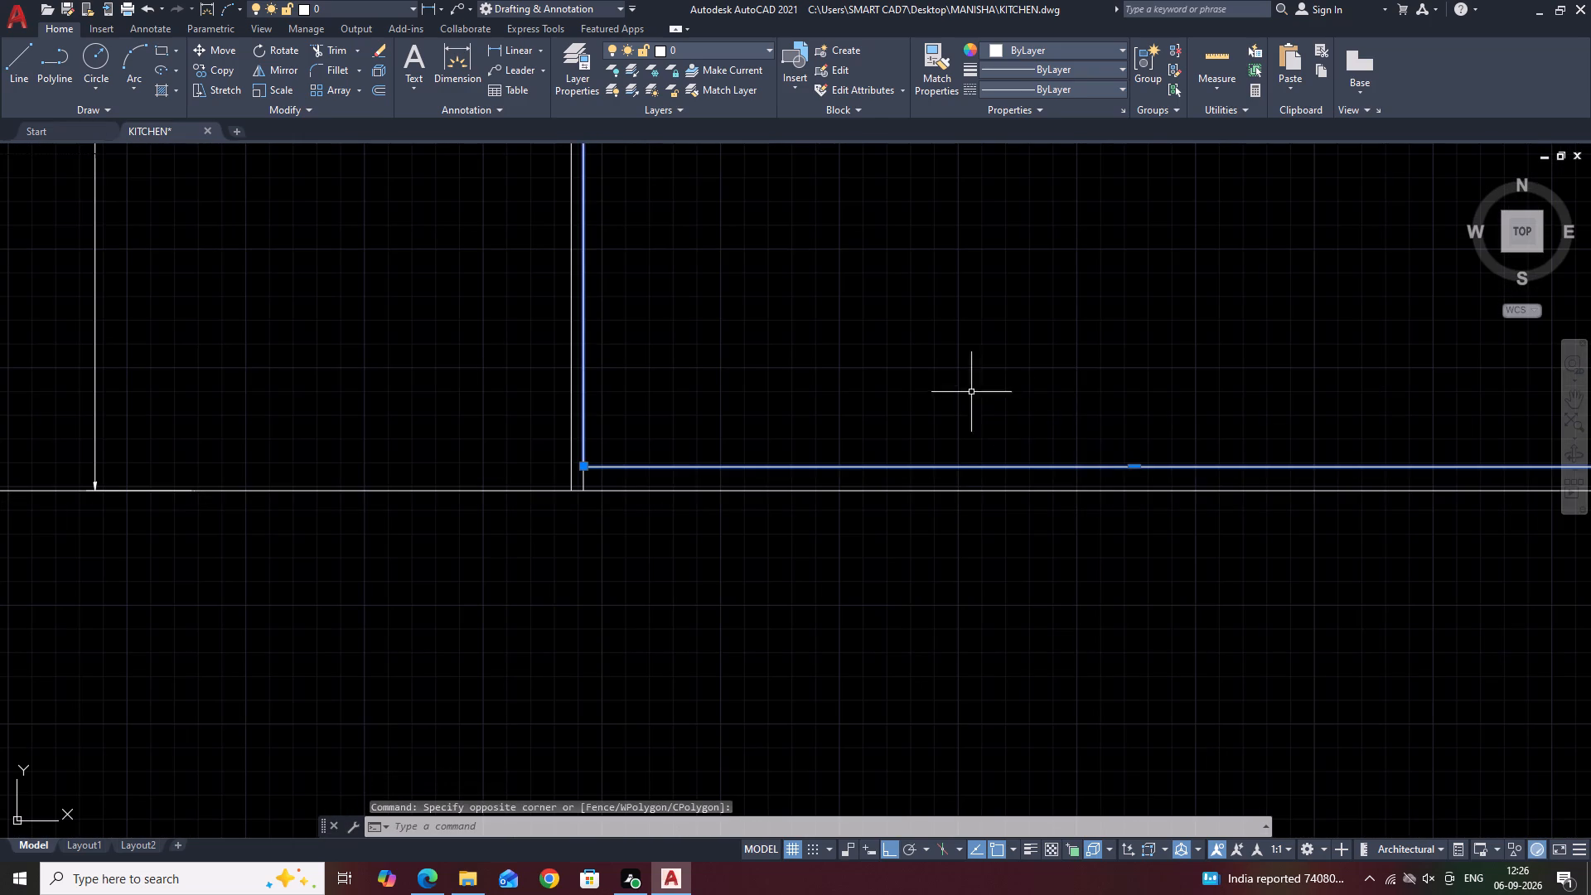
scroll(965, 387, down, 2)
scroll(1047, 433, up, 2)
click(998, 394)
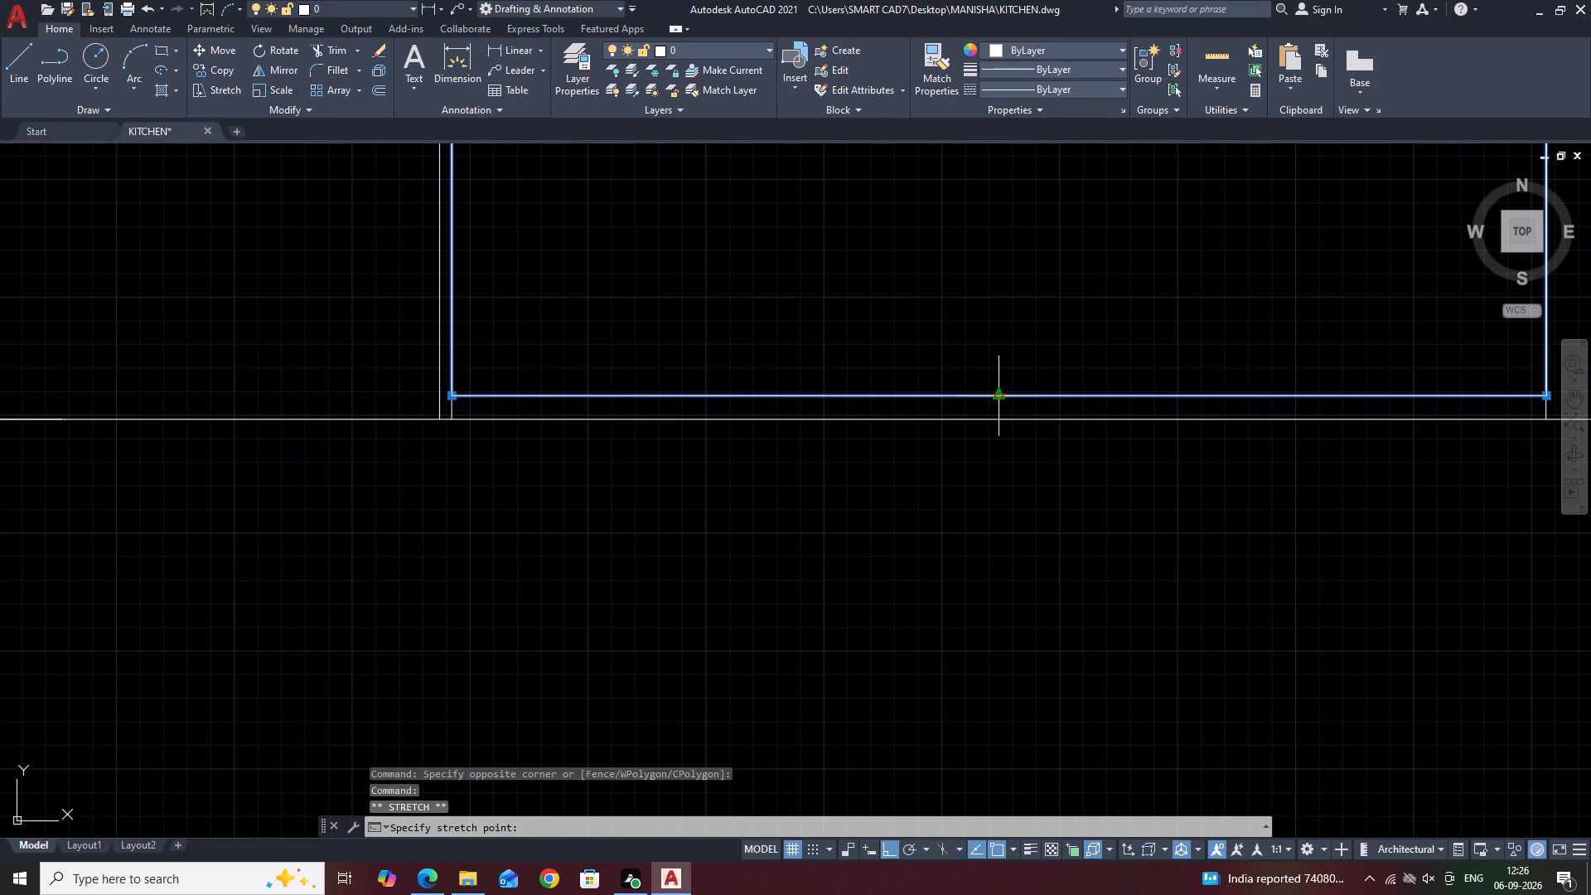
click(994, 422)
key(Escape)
Examine the tall unit's compartment outlines against its side panel lines.
scroll(978, 397, down, 3)
middle_drag(1065, 333, 1070, 404)
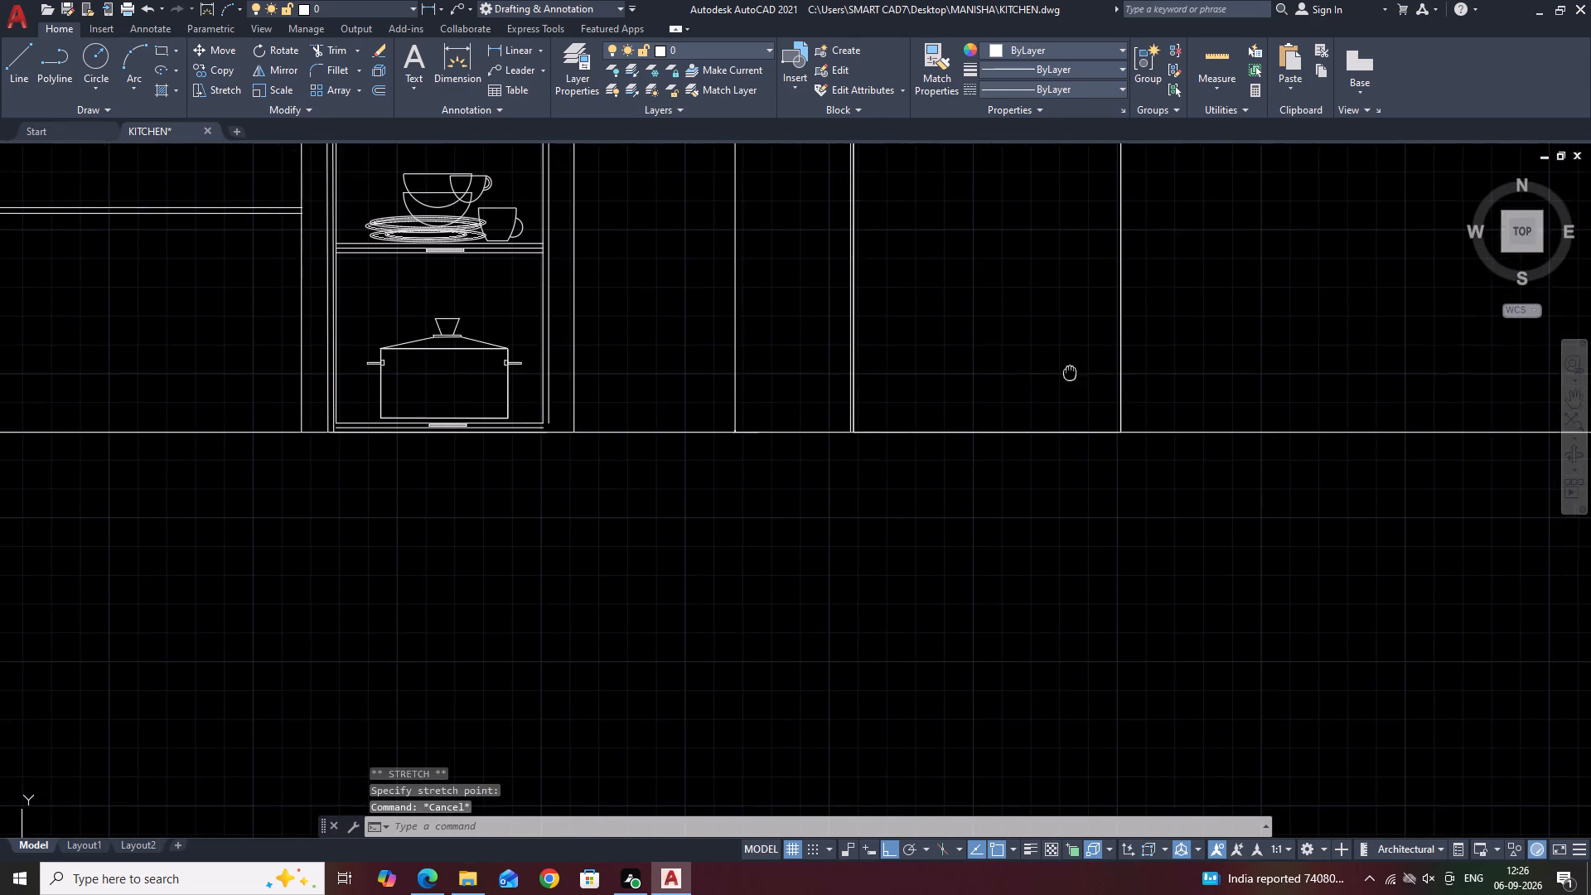
middle_drag(1070, 404, 1082, 556)
scroll(1082, 557, down, 2)
middle_drag(1149, 409, 1139, 451)
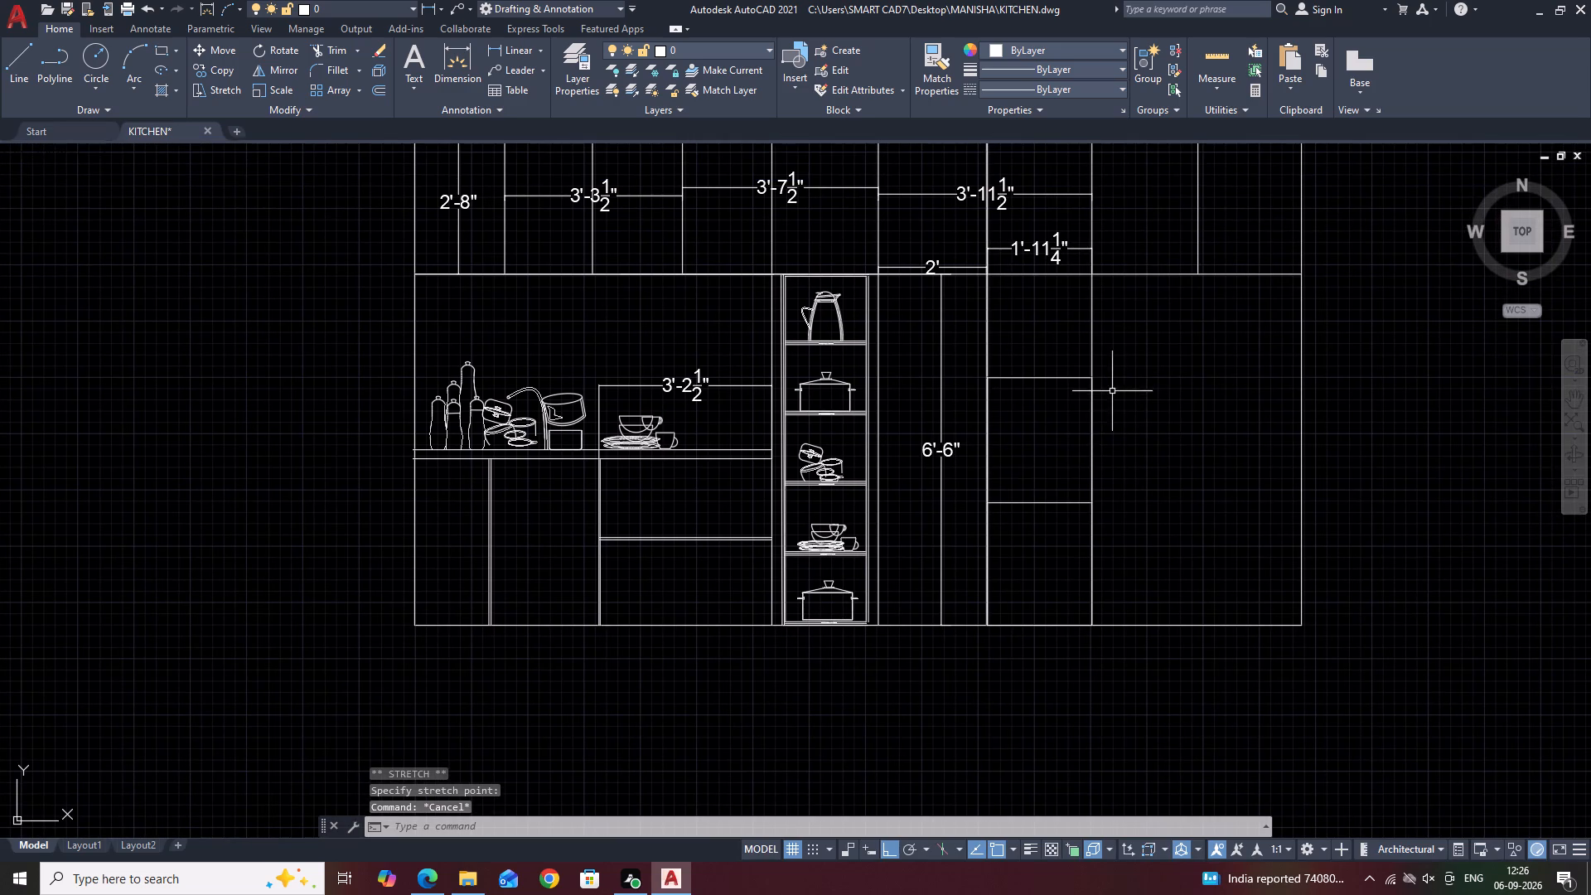
scroll(1103, 390, up, 3)
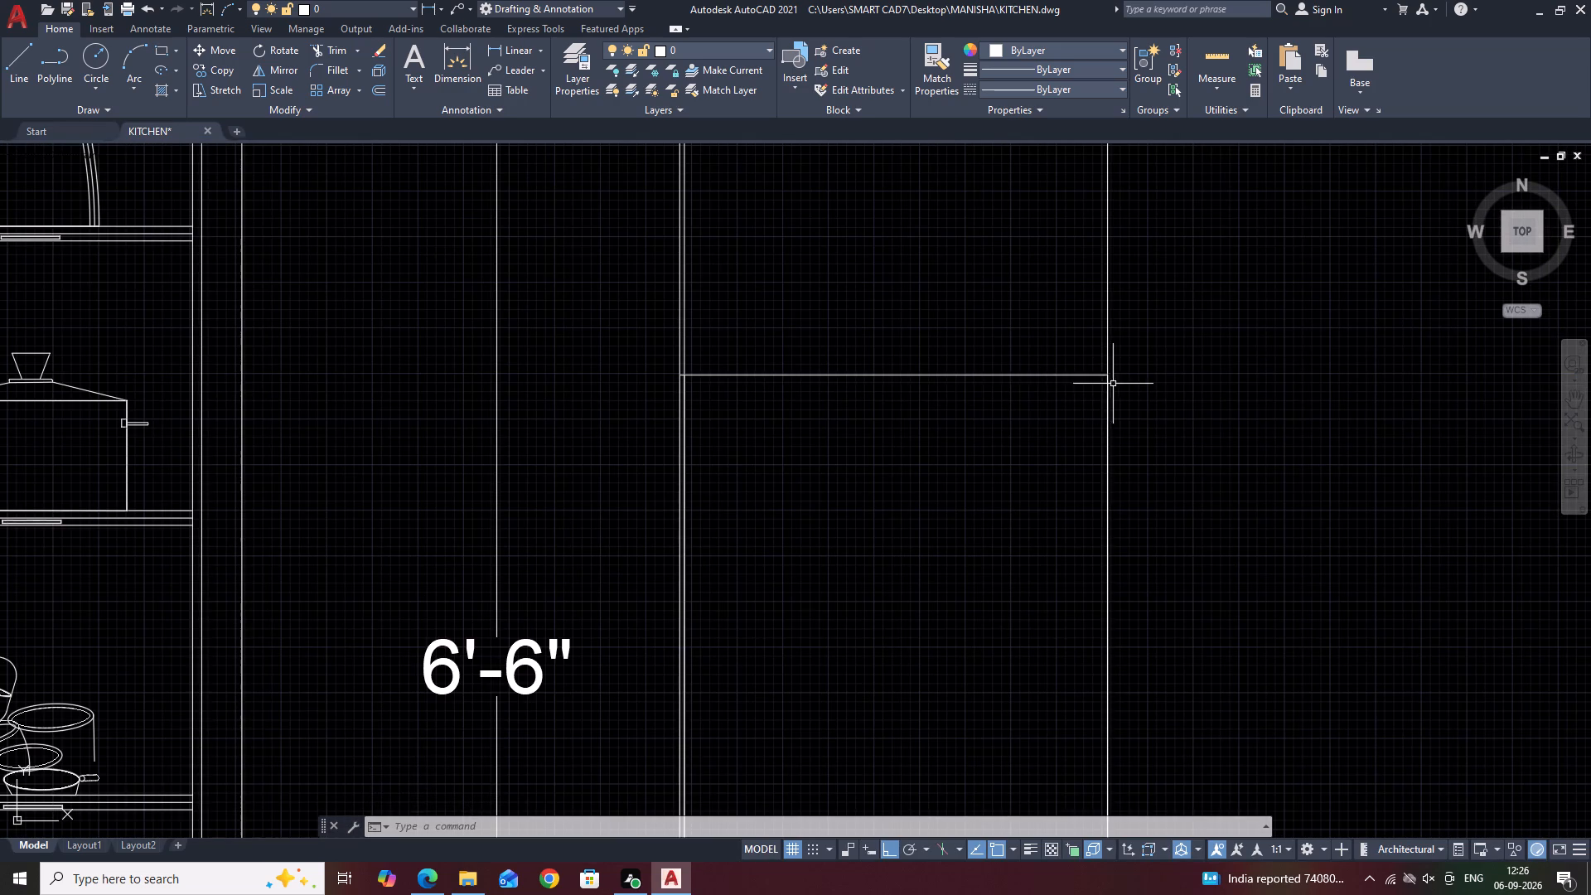
scroll(1110, 377, down, 2)
drag(1089, 307, 1090, 346)
drag(1134, 646, 1135, 637)
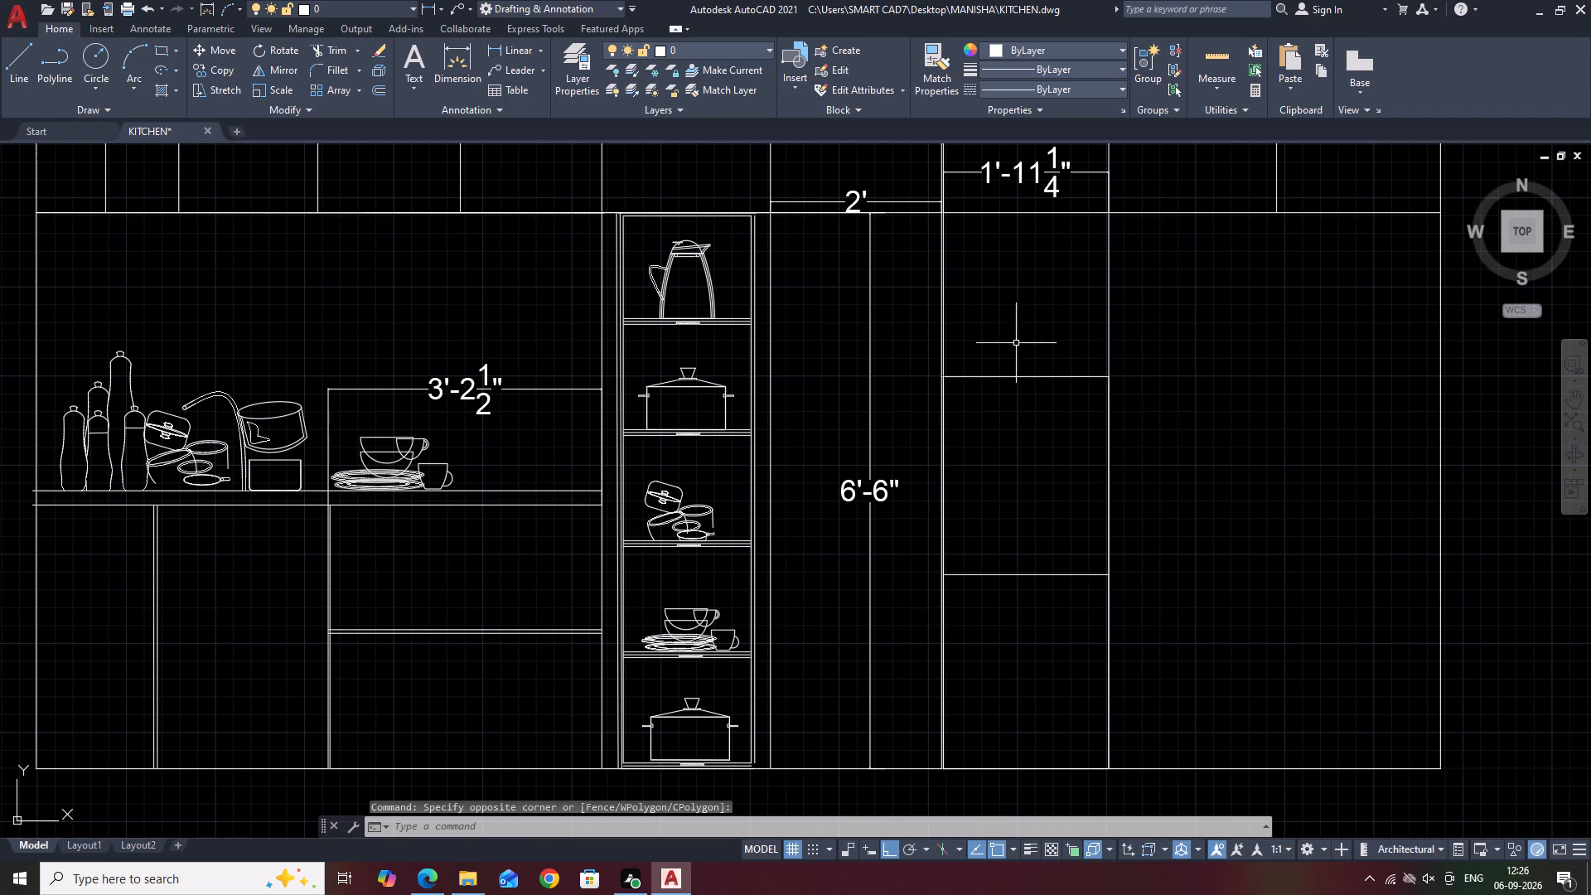
scroll(931, 288, up, 3)
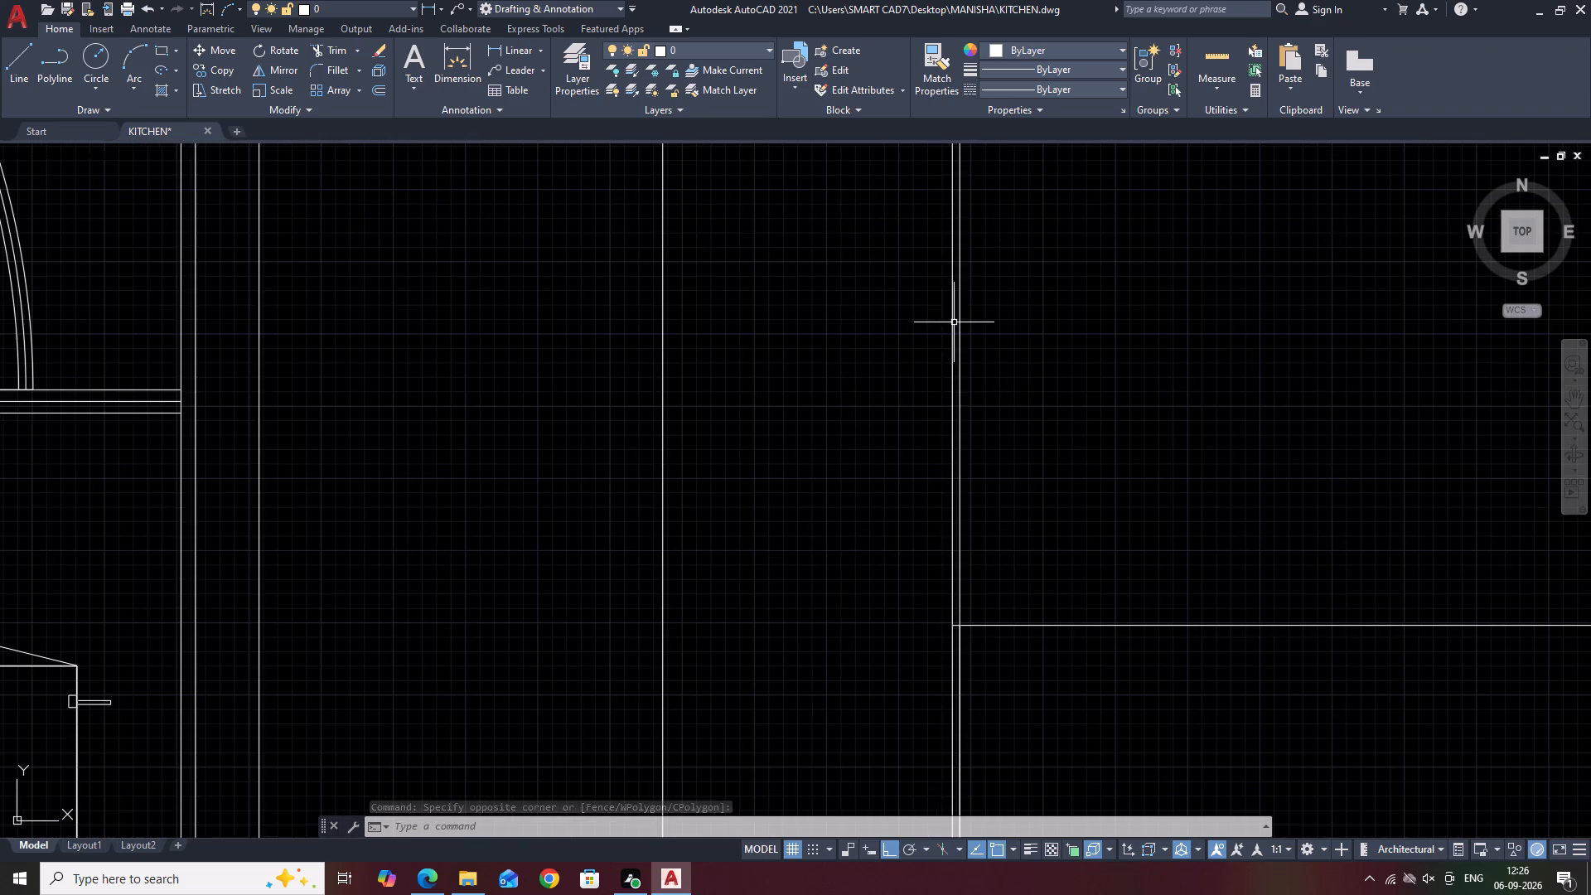
scroll(960, 311, down, 3)
middle_drag(1086, 420, 1086, 317)
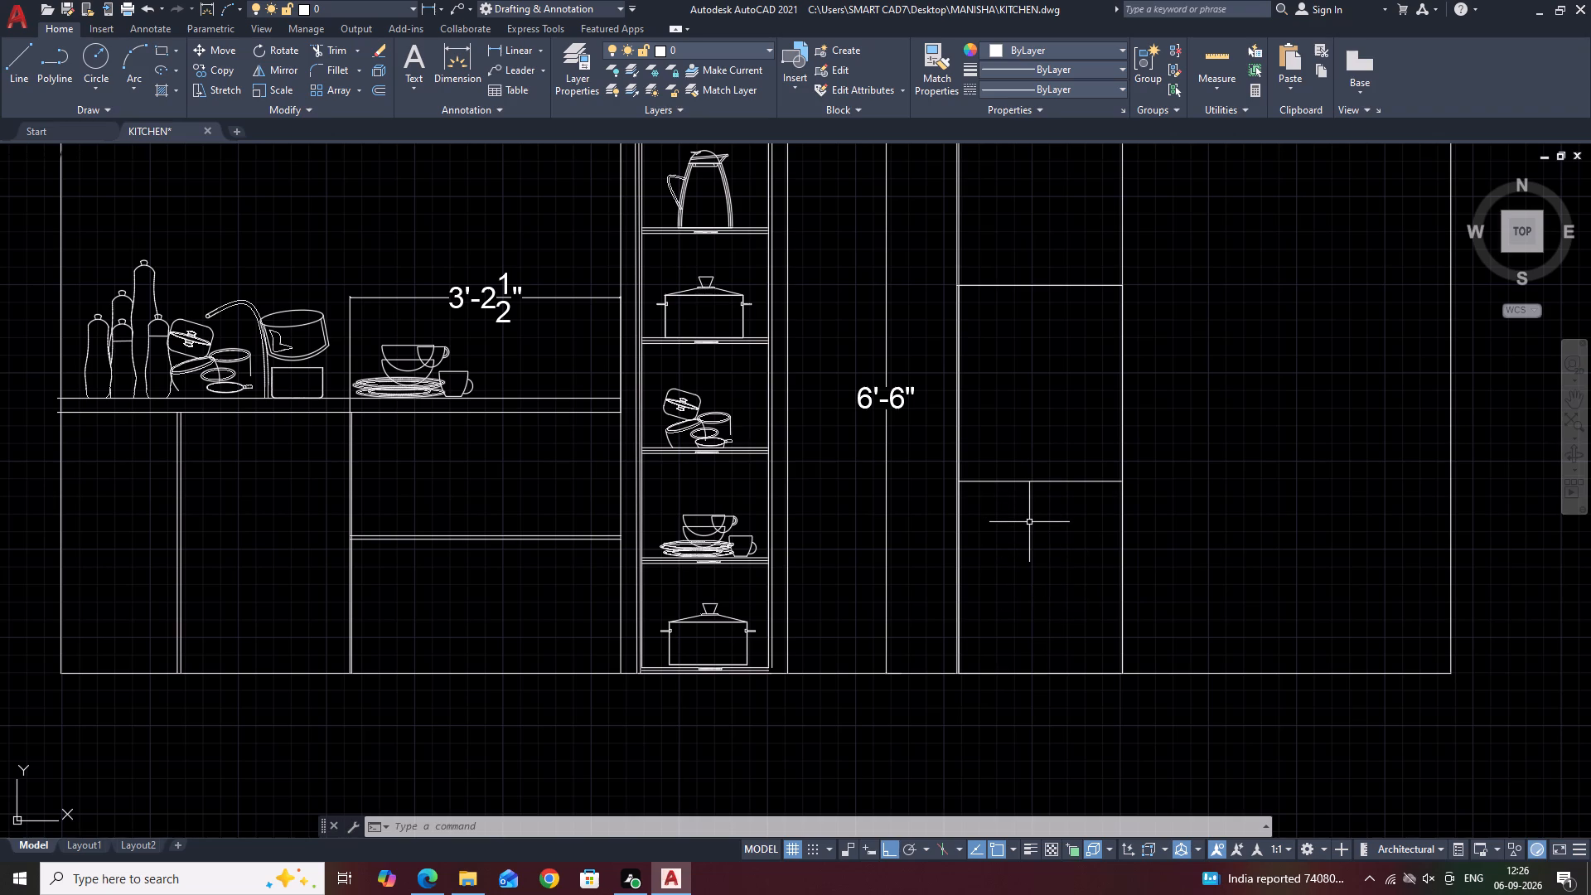
Stretch the bottom edge of the middle compartment's outline down to the floor line.
click(1065, 481)
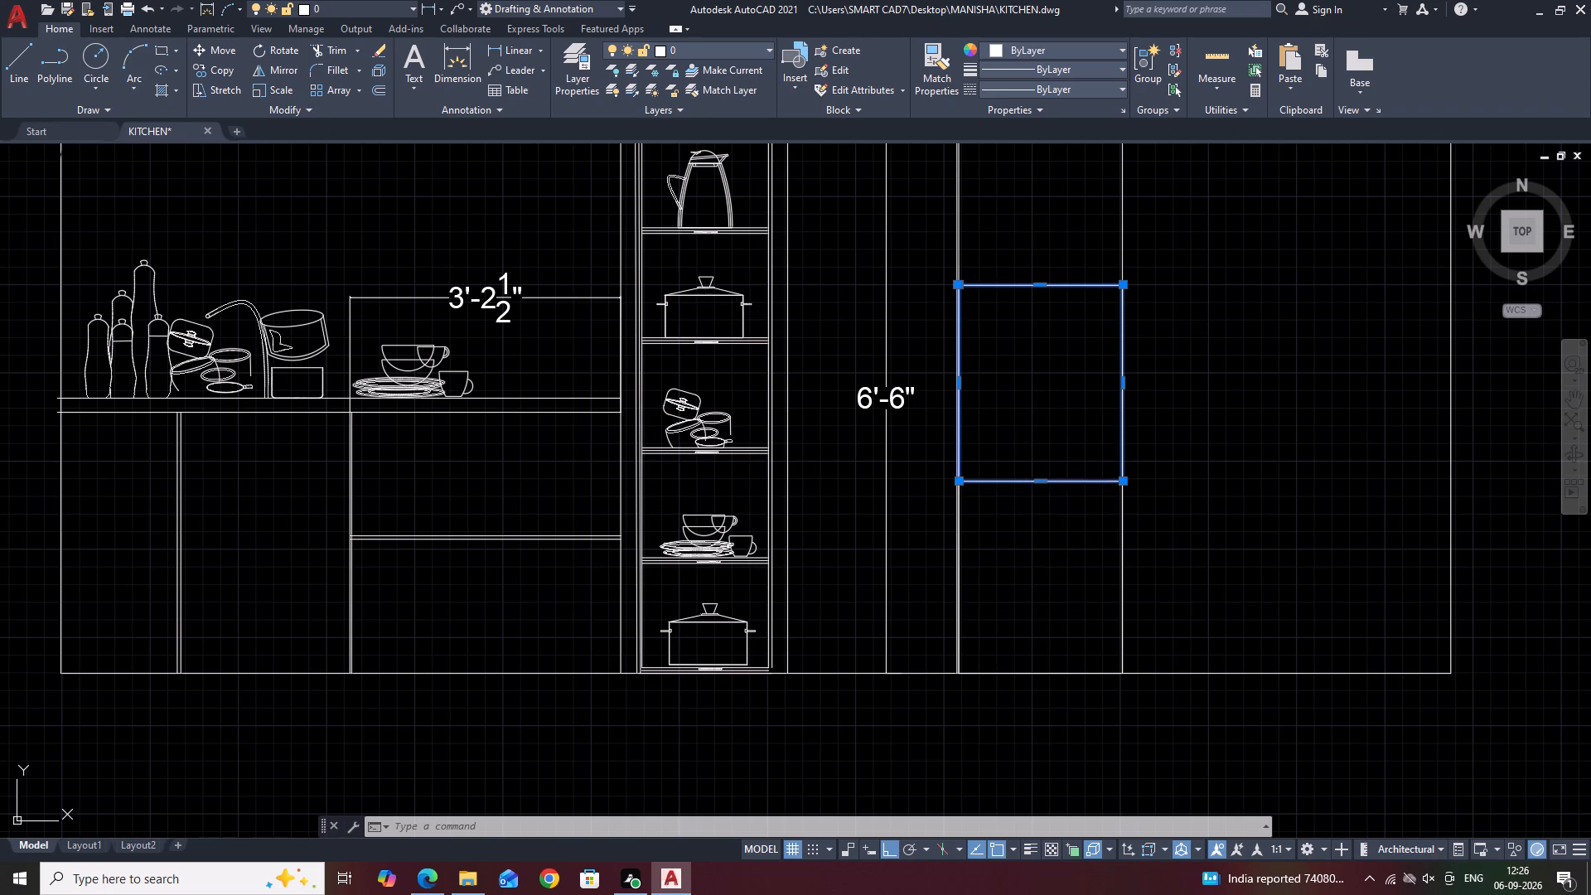
click(1037, 478)
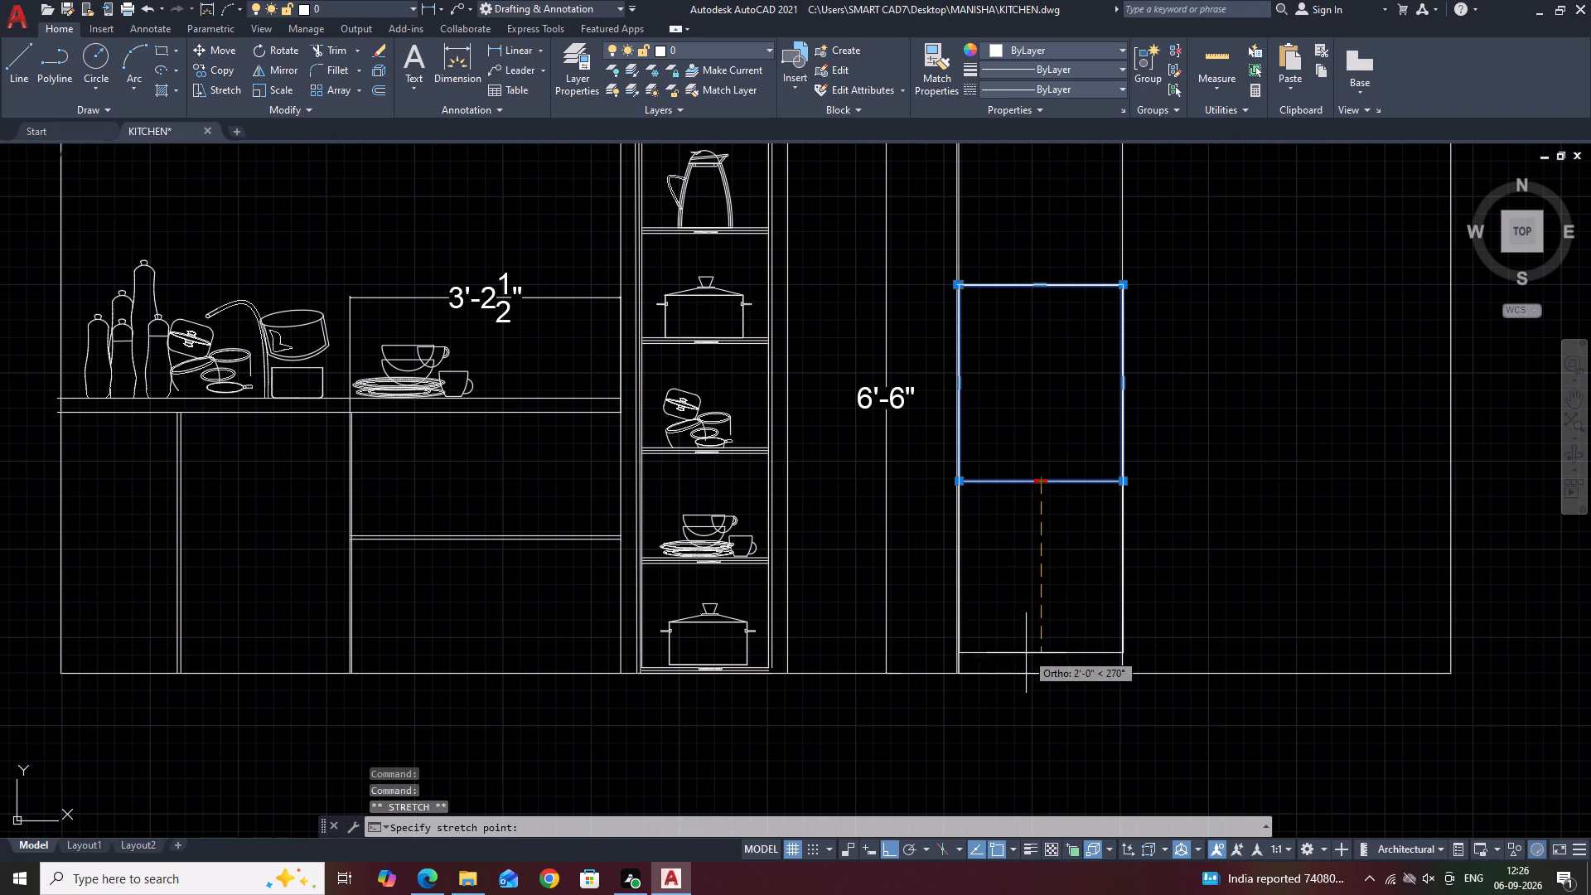
click(1035, 676)
key(Escape)
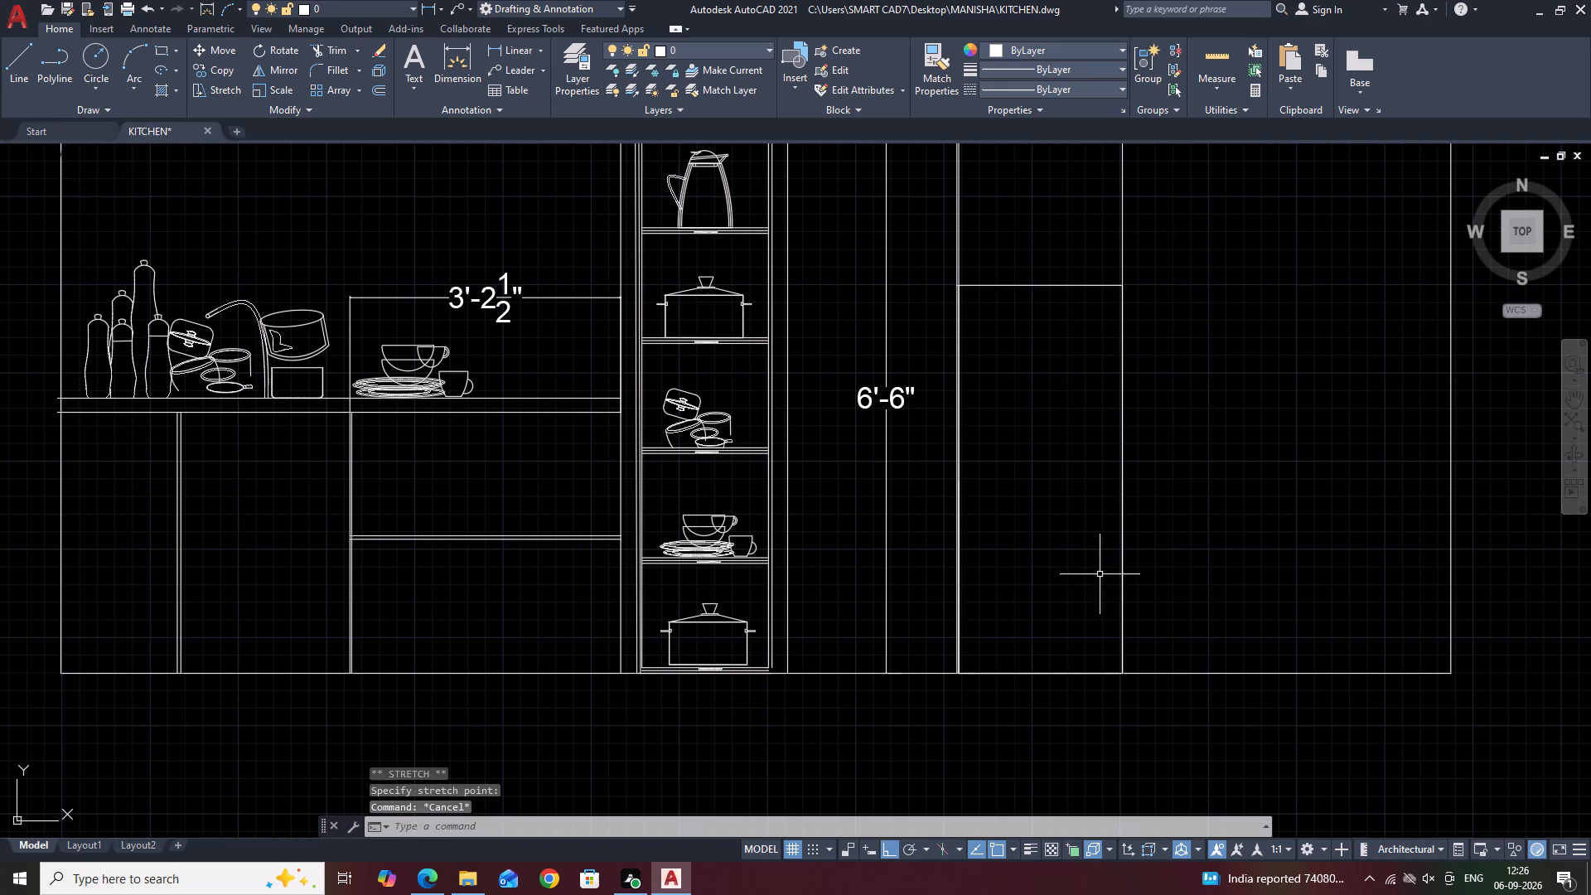
Erase the redundant lower compartment polyline inside the enlarged outline at the tall unit's base.
click(924, 426)
click(1207, 782)
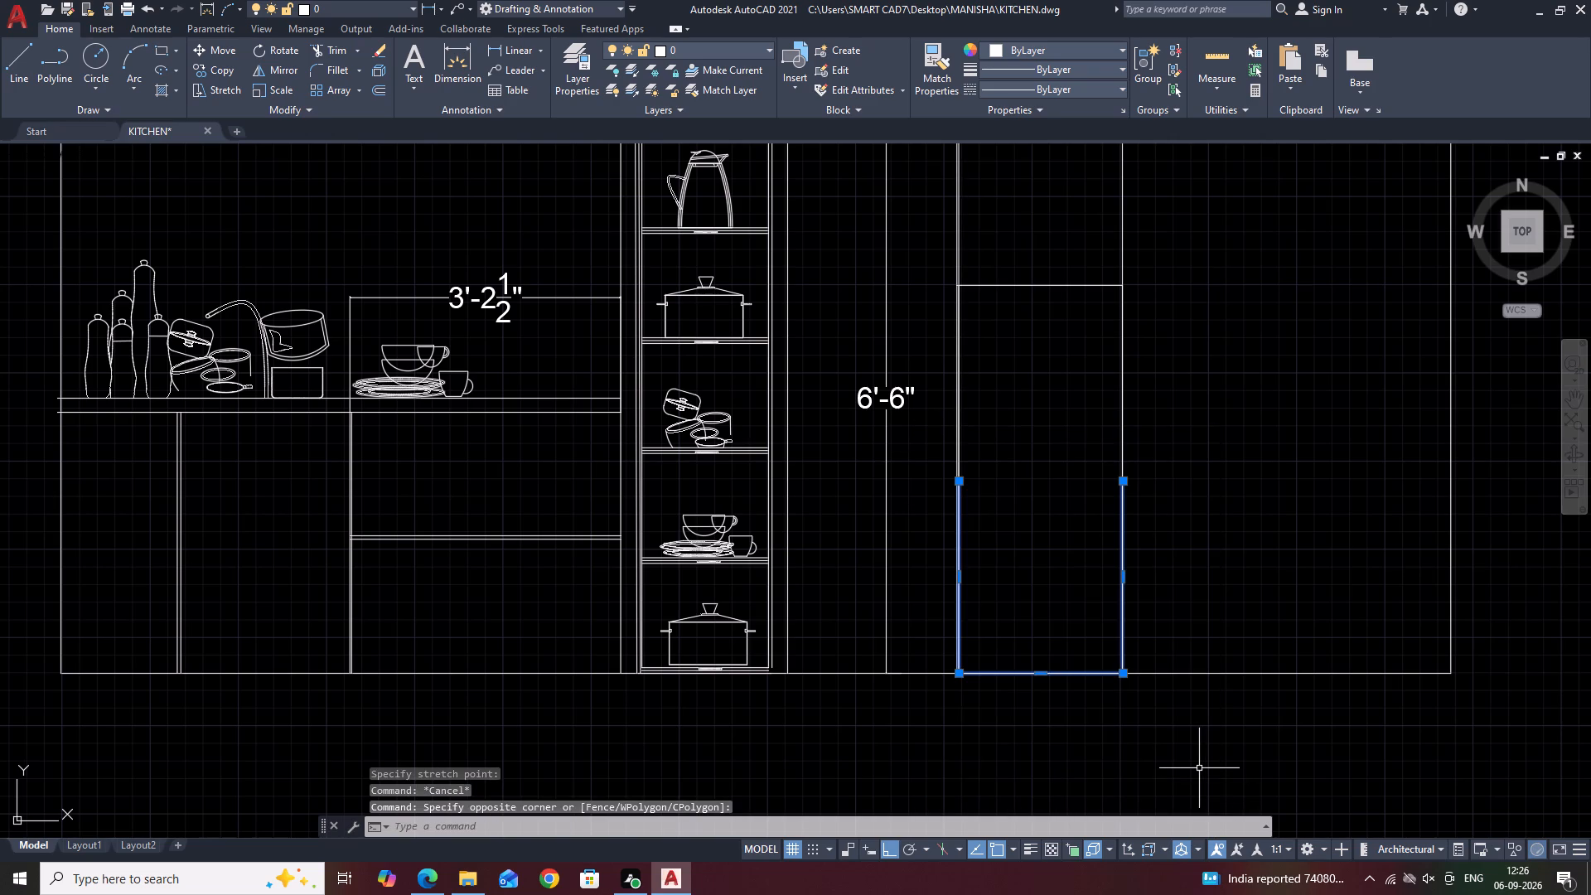
key(Delete)
Offset the tall unit's enlarged lower outline 1" inward to form an inner frame.
click(1035, 670)
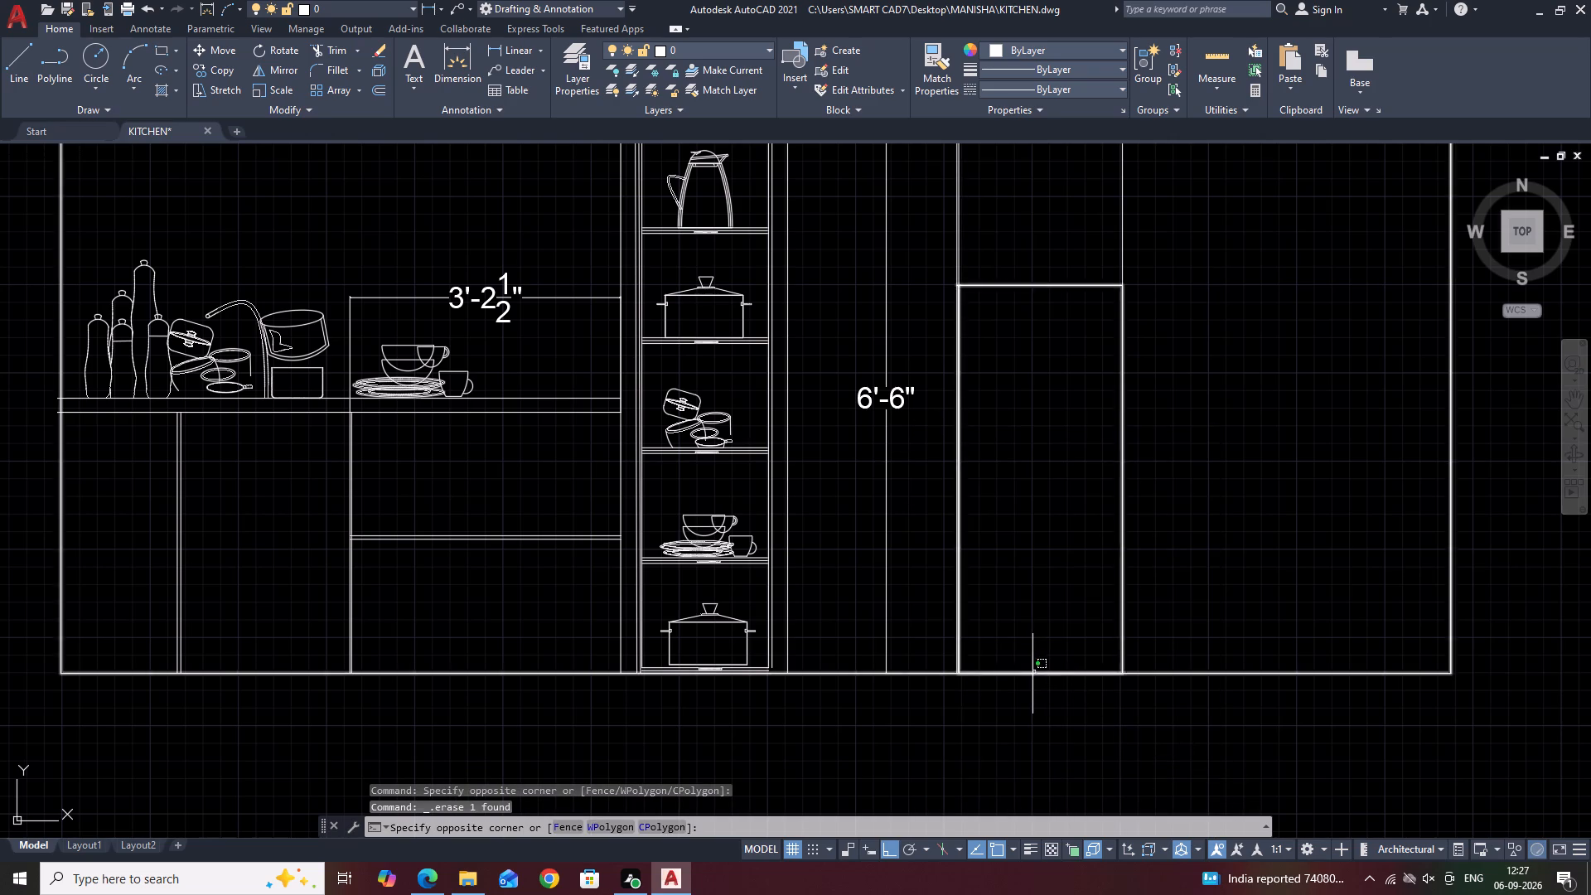
click(1032, 675)
key(Escape)
click(1028, 673)
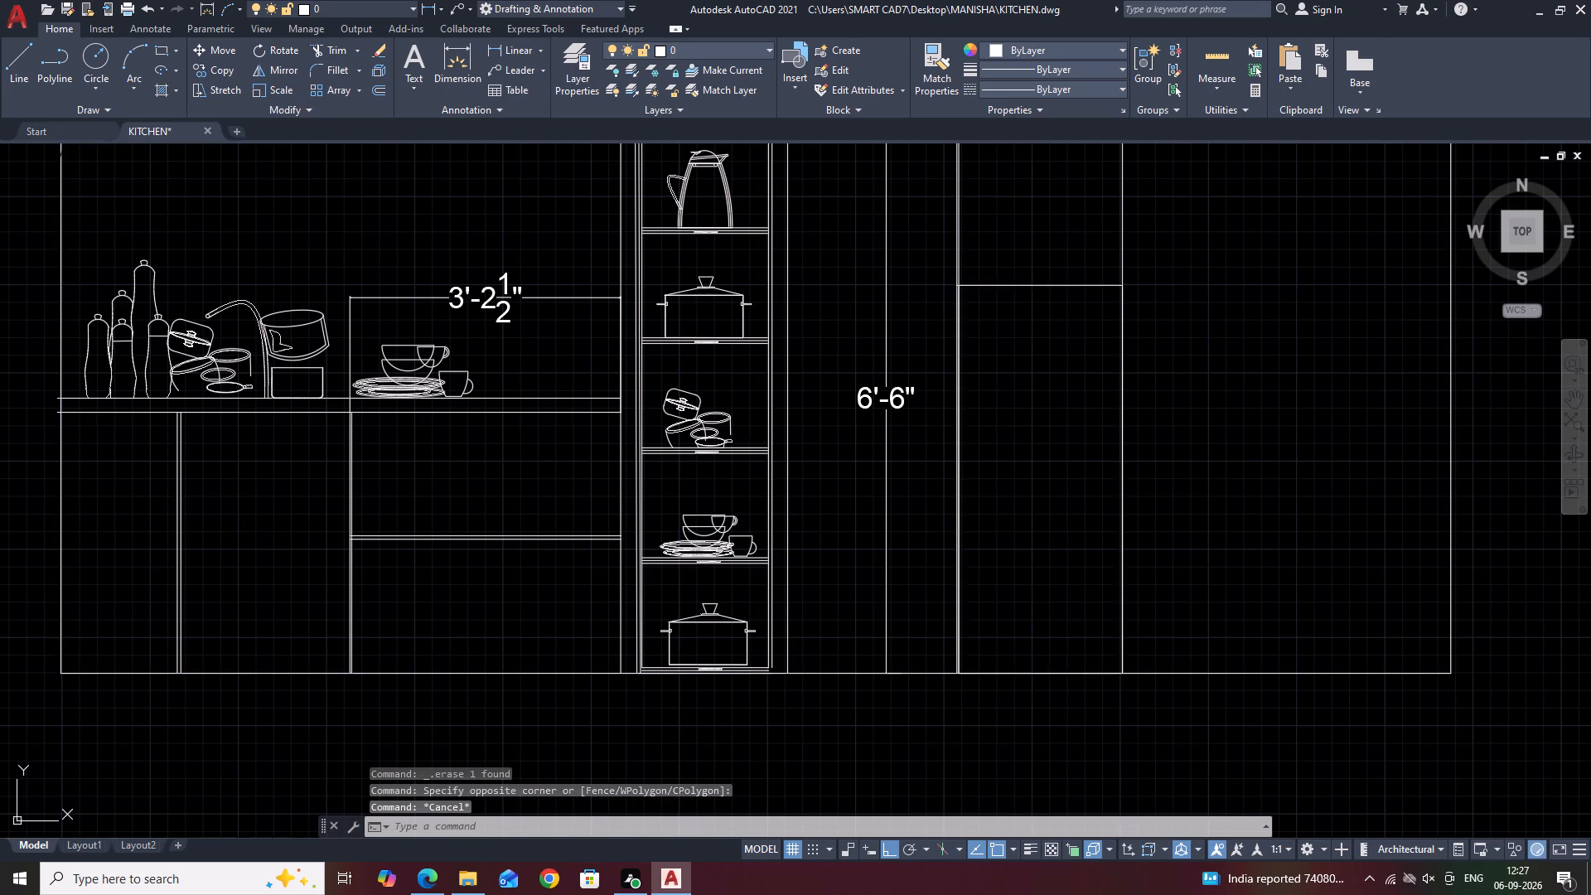
middle_drag(1153, 539, 1148, 598)
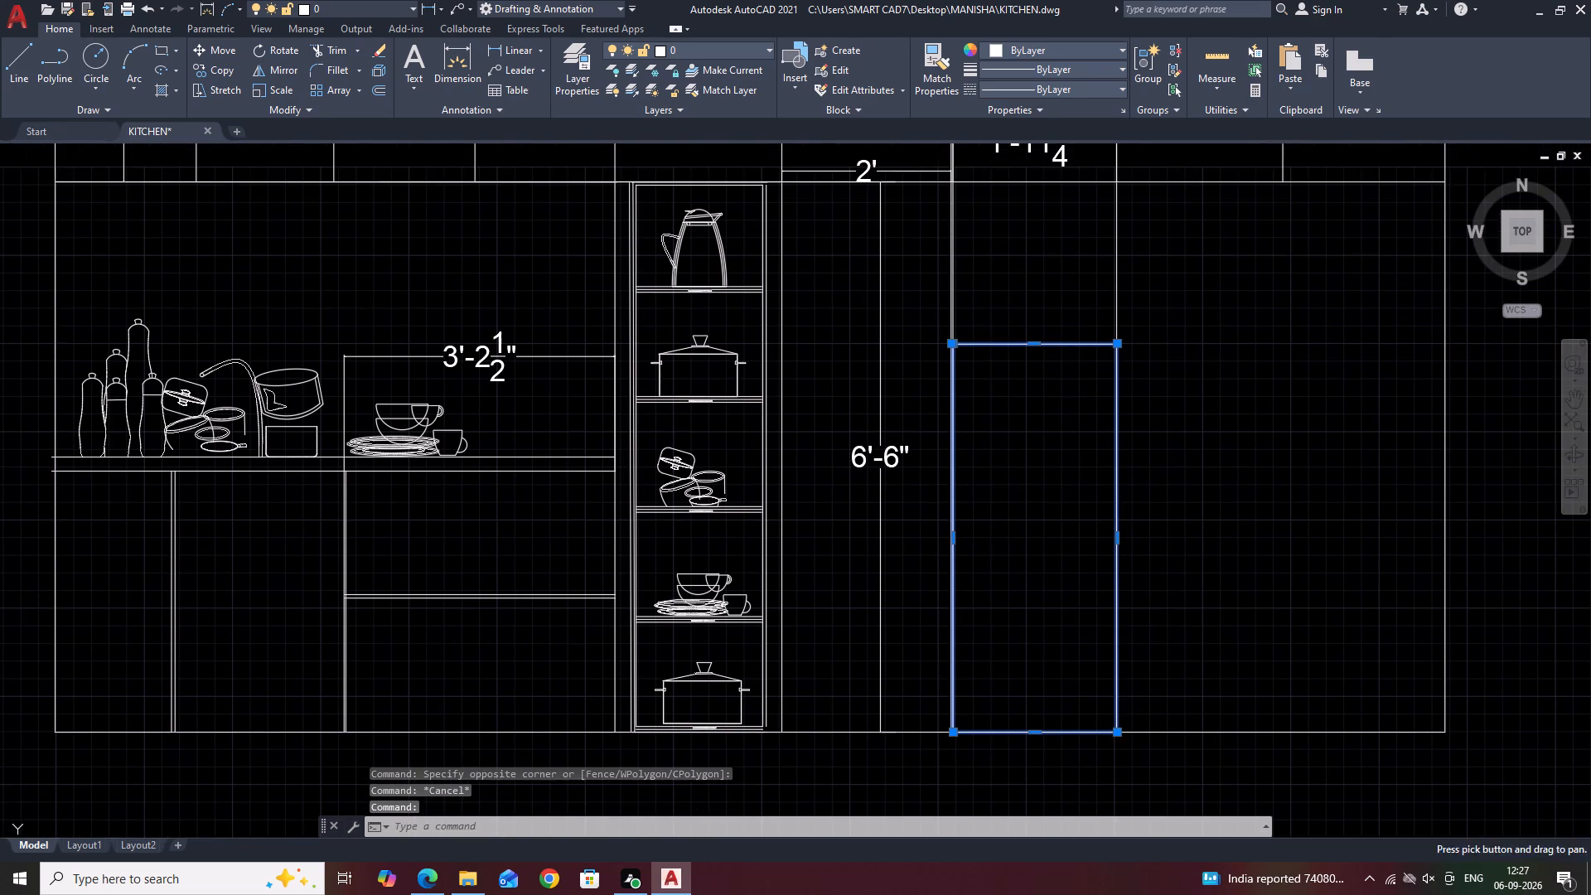
text(O)
key(space)
text(1)
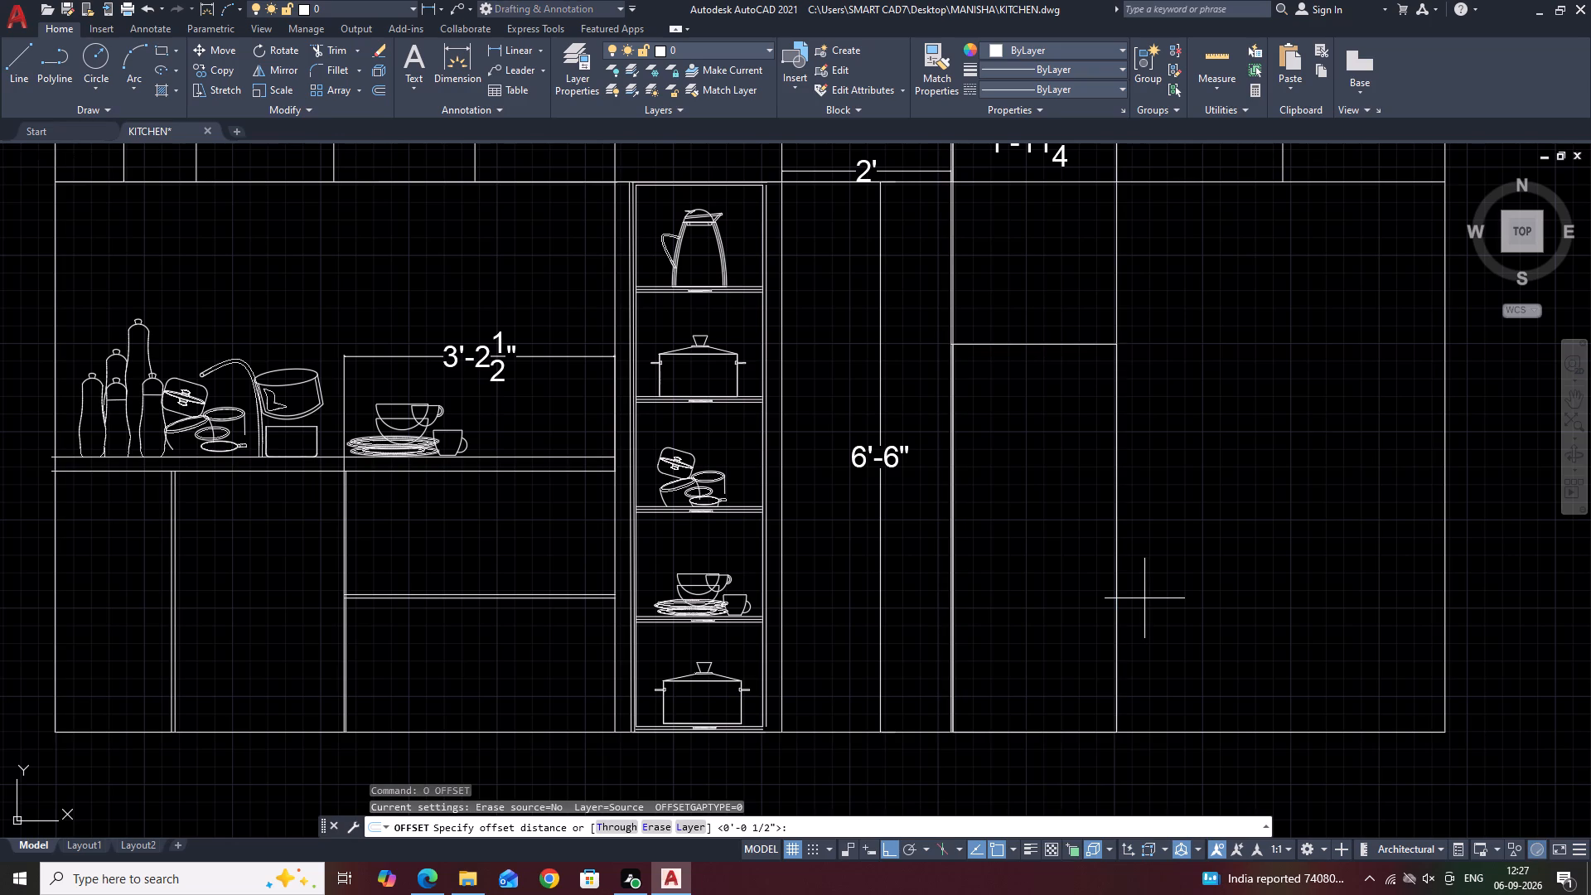
key(space)
click(1071, 577)
key(Escape)
Stretch the stray top-left end of the lower outline's top edge to the inner line of the left panel.
scroll(978, 351, up, 2)
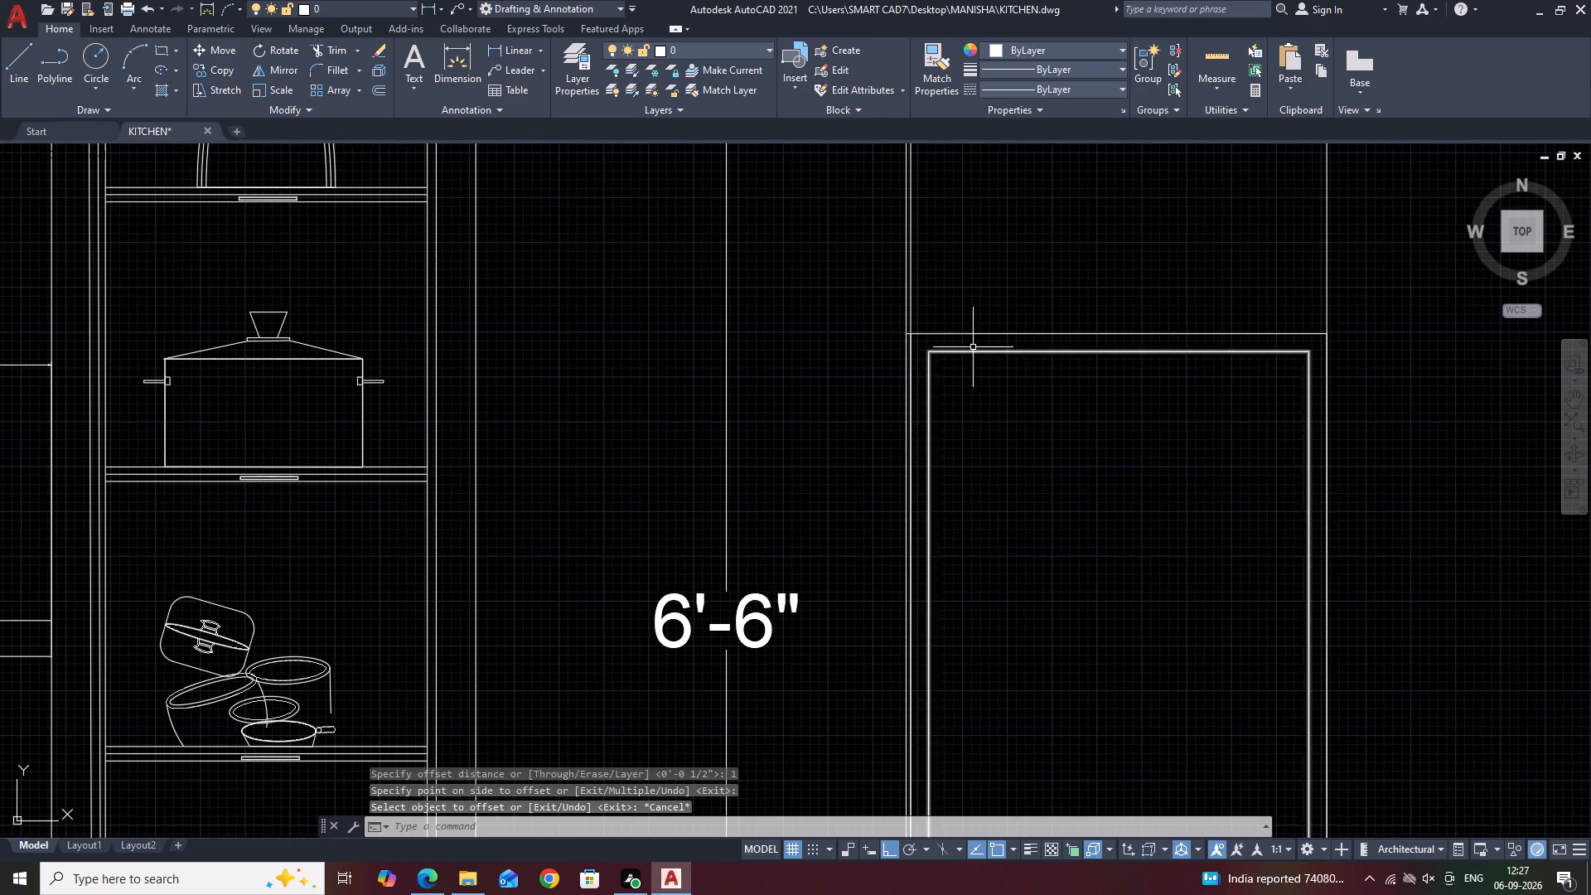
click(926, 327)
click(921, 341)
scroll(902, 336, up, 2)
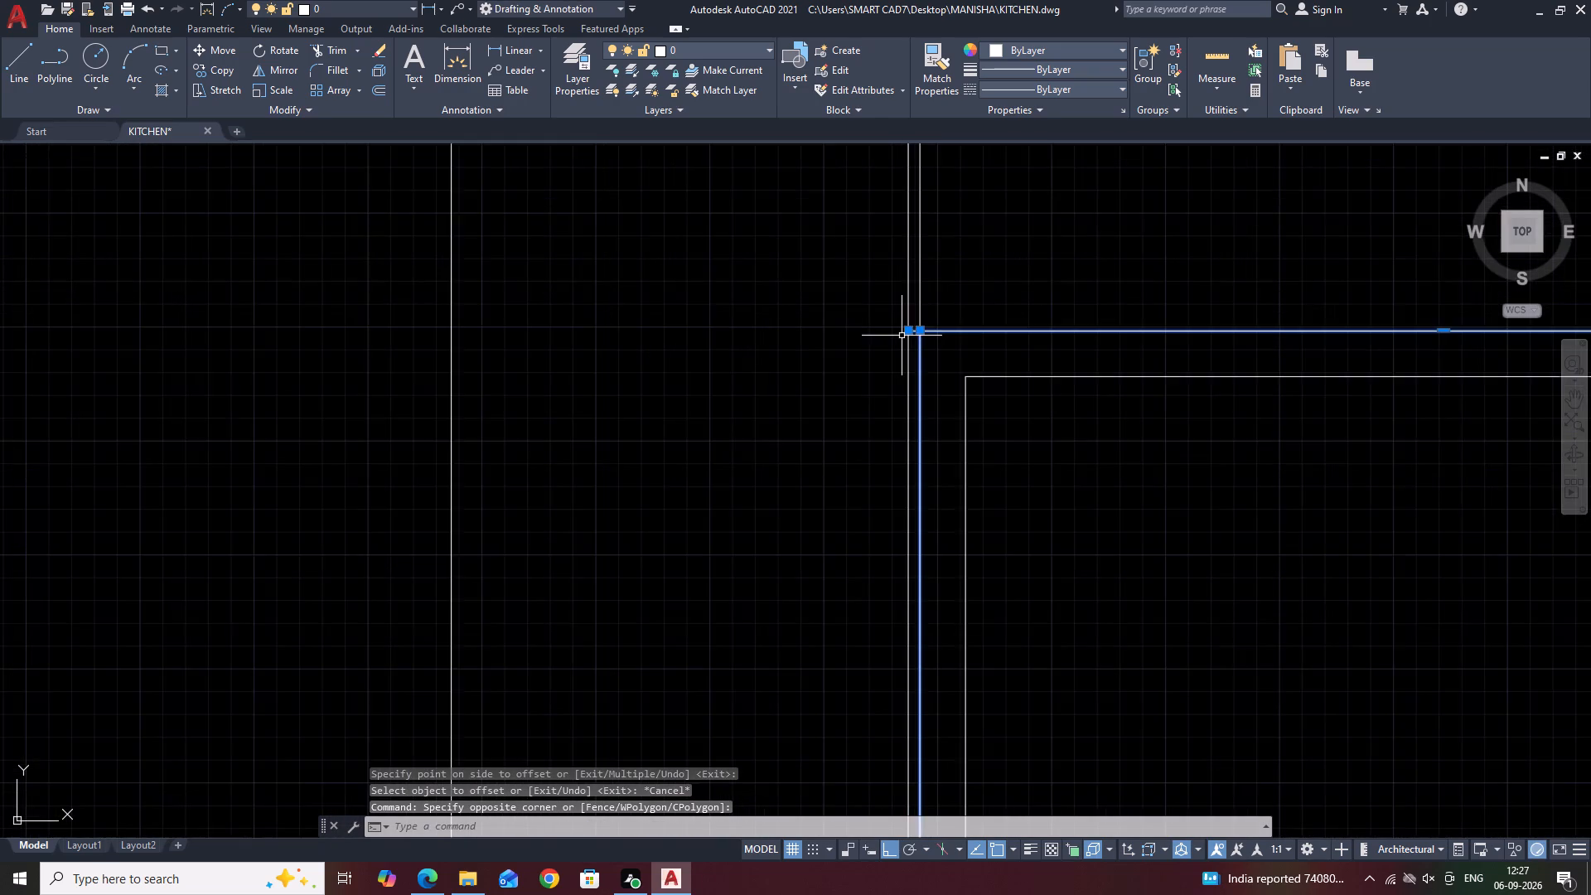
scroll(902, 336, up, 5)
click(921, 334)
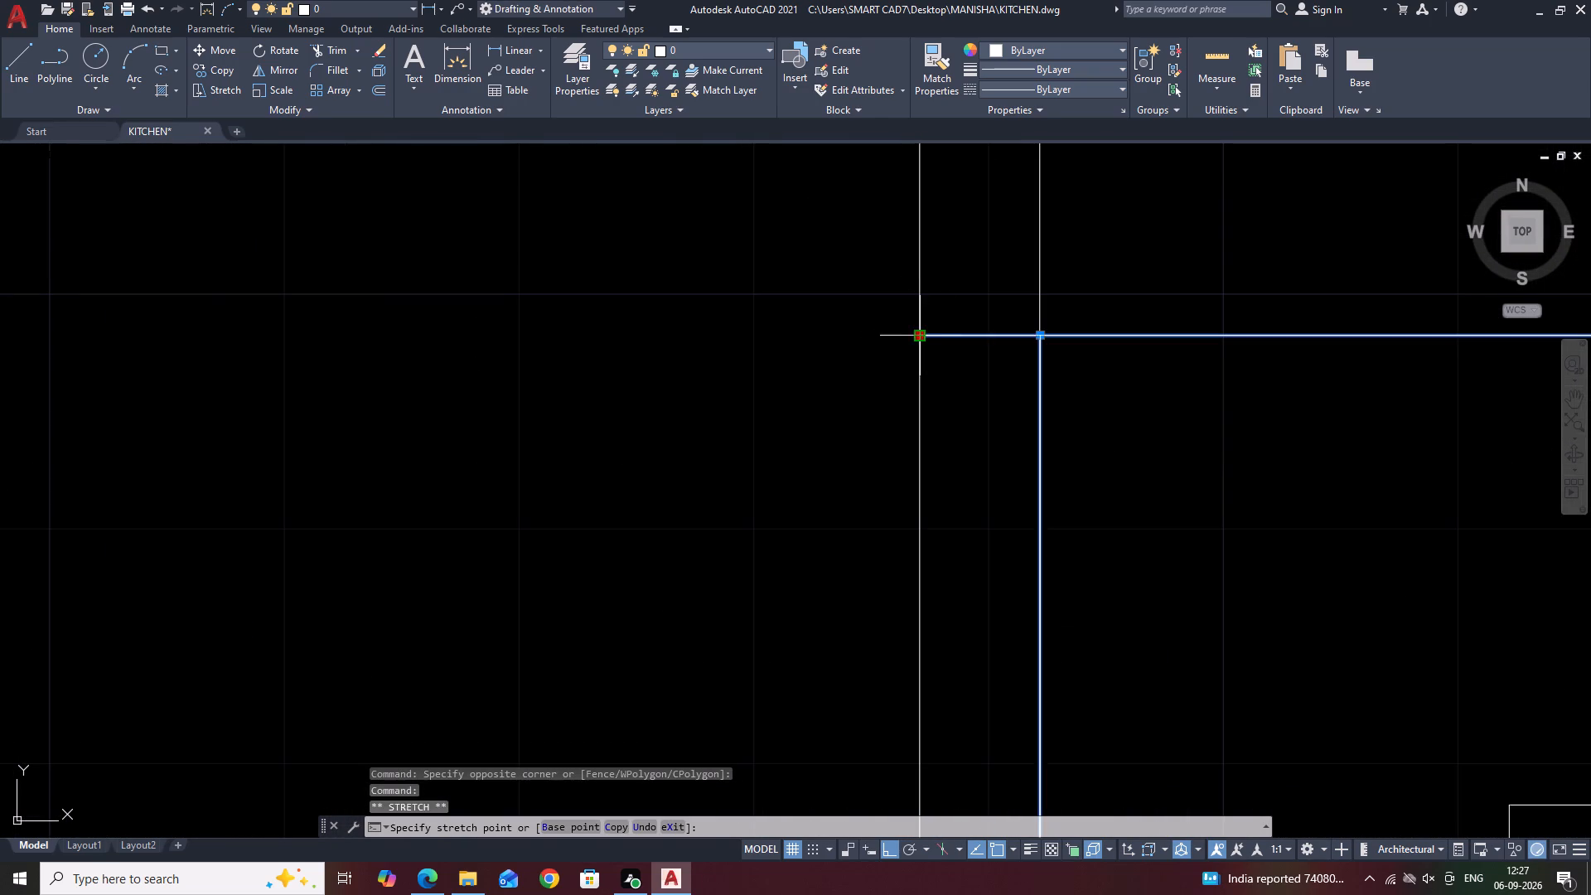
click(1042, 336)
key(Escape)
Examine the tall unit's lower outline and inner frame where they meet the left panel lines and the floor.
scroll(834, 457, down, 4)
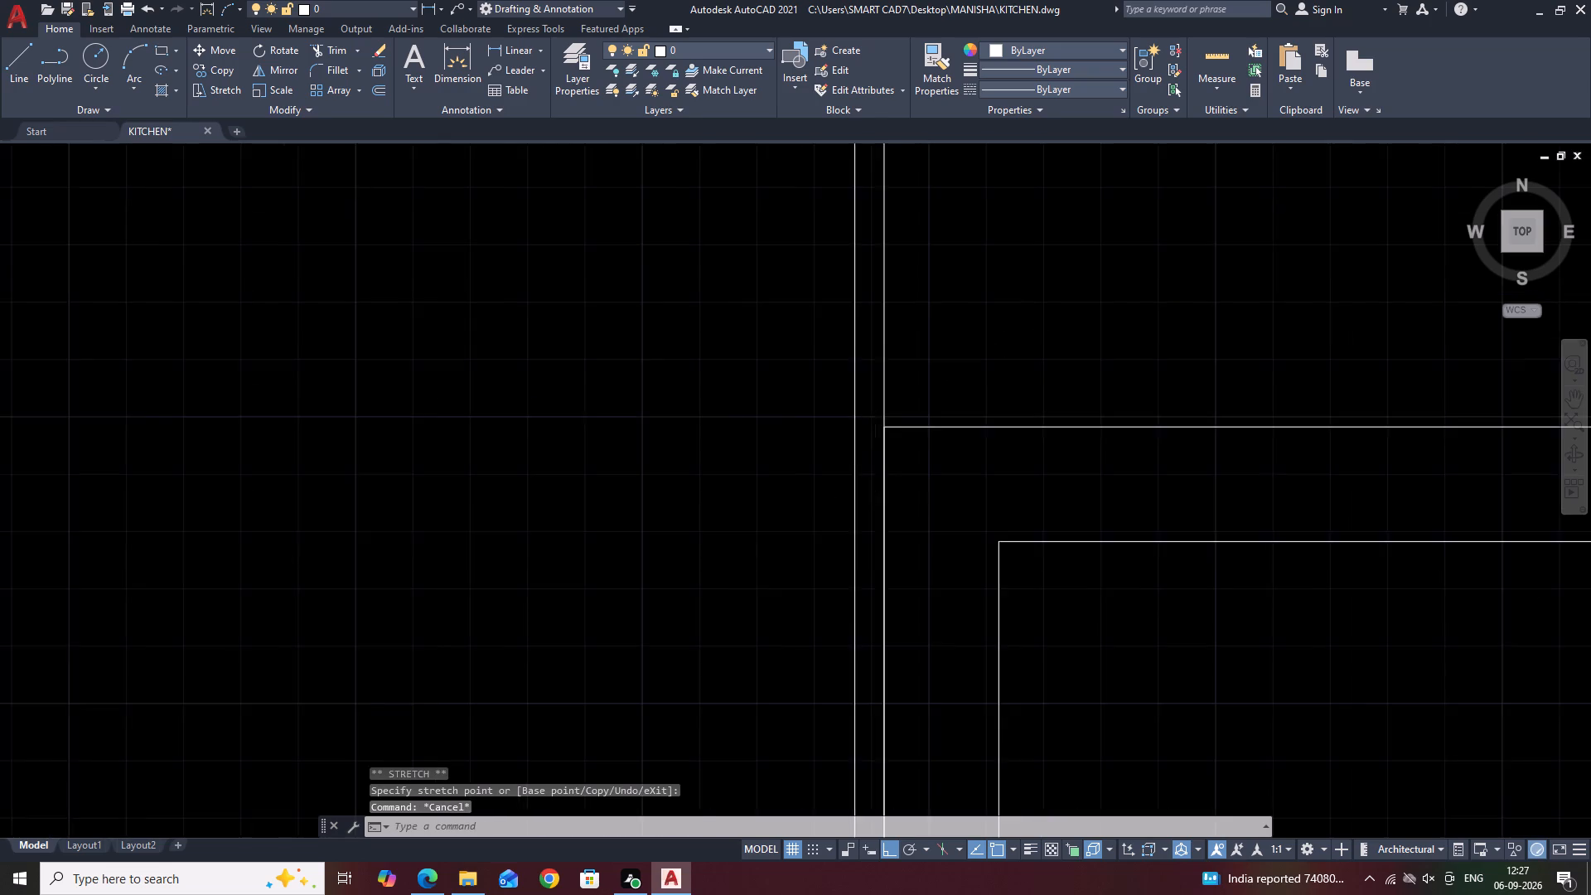
scroll(893, 446, down, 5)
middle_drag(1129, 527, 1129, 443)
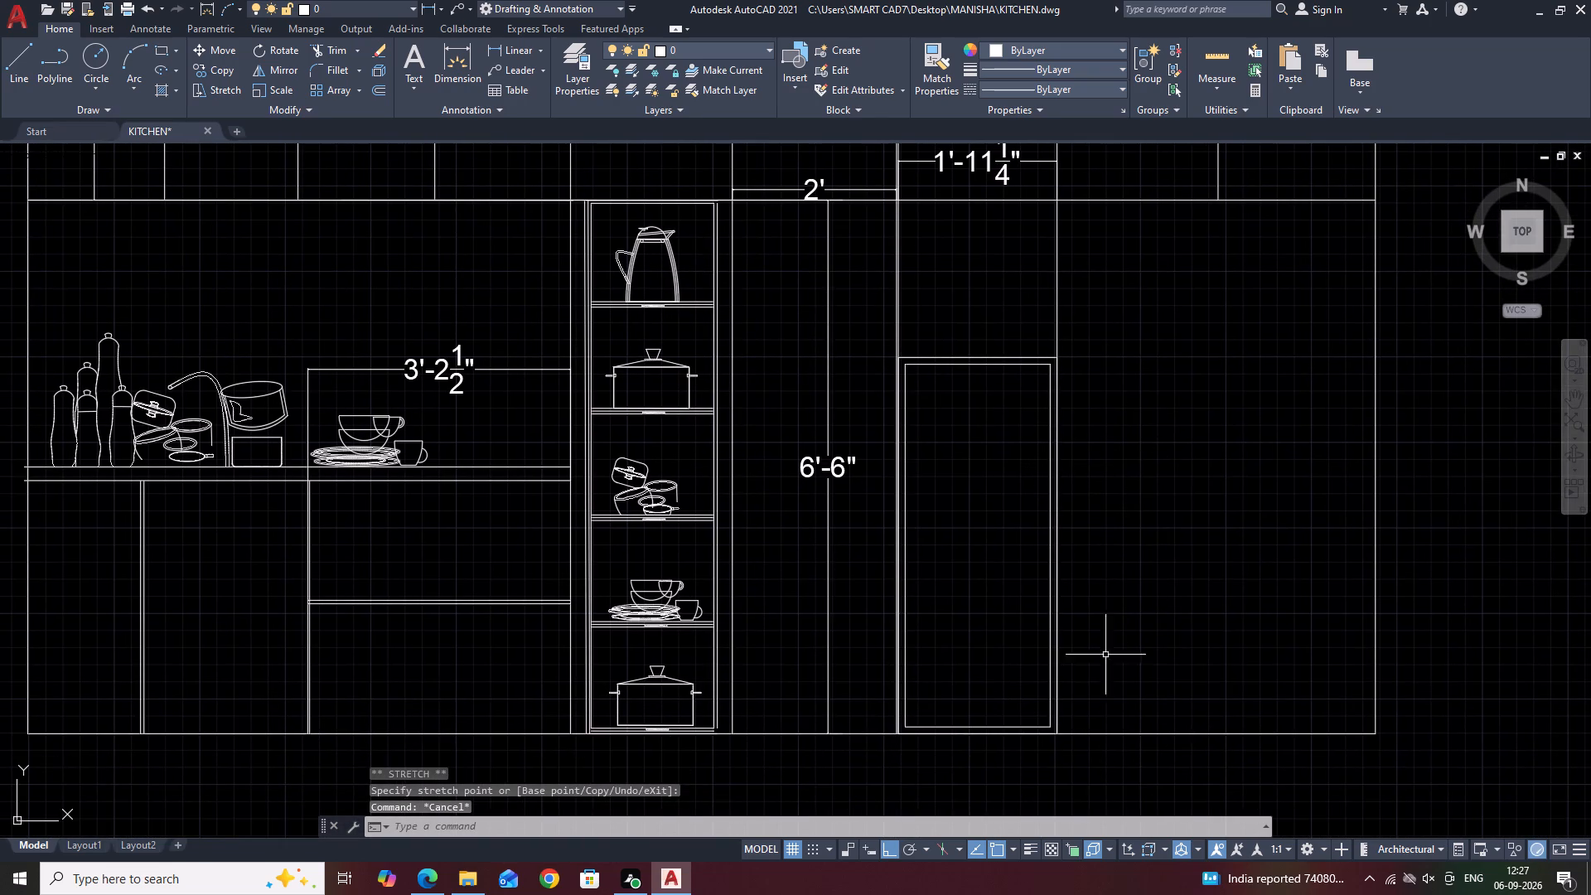
scroll(882, 735, up, 2)
middle_drag(945, 732, 947, 700)
scroll(945, 732, up, 4)
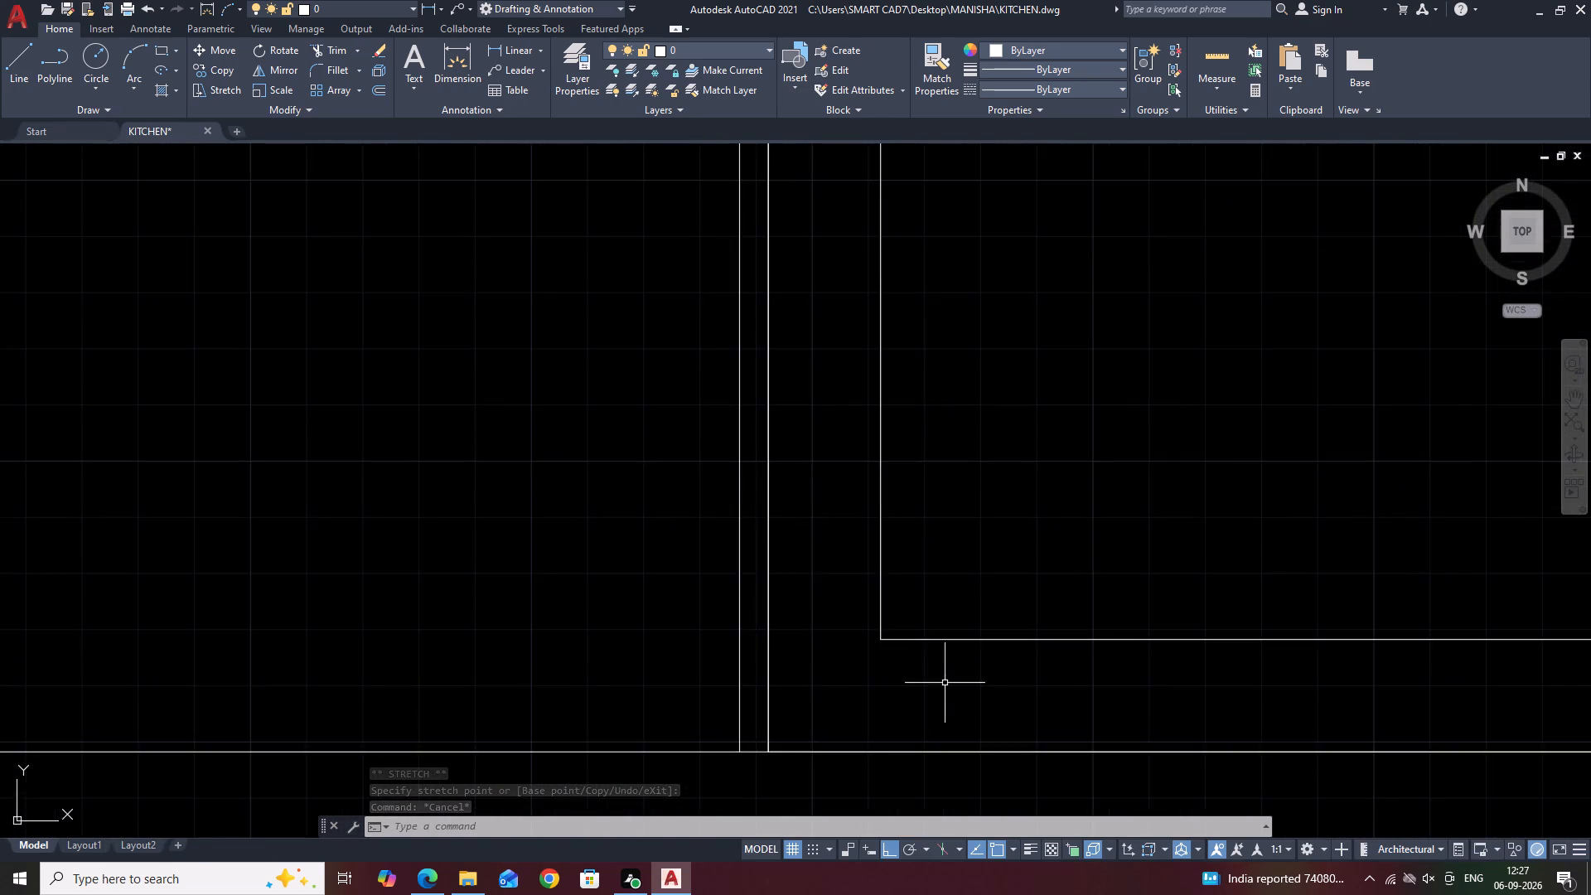
scroll(945, 682, down, 6)
middle_drag(1132, 362, 1129, 408)
scroll(976, 388, up, 3)
drag(750, 236, 775, 249)
scroll(800, 314, down, 3)
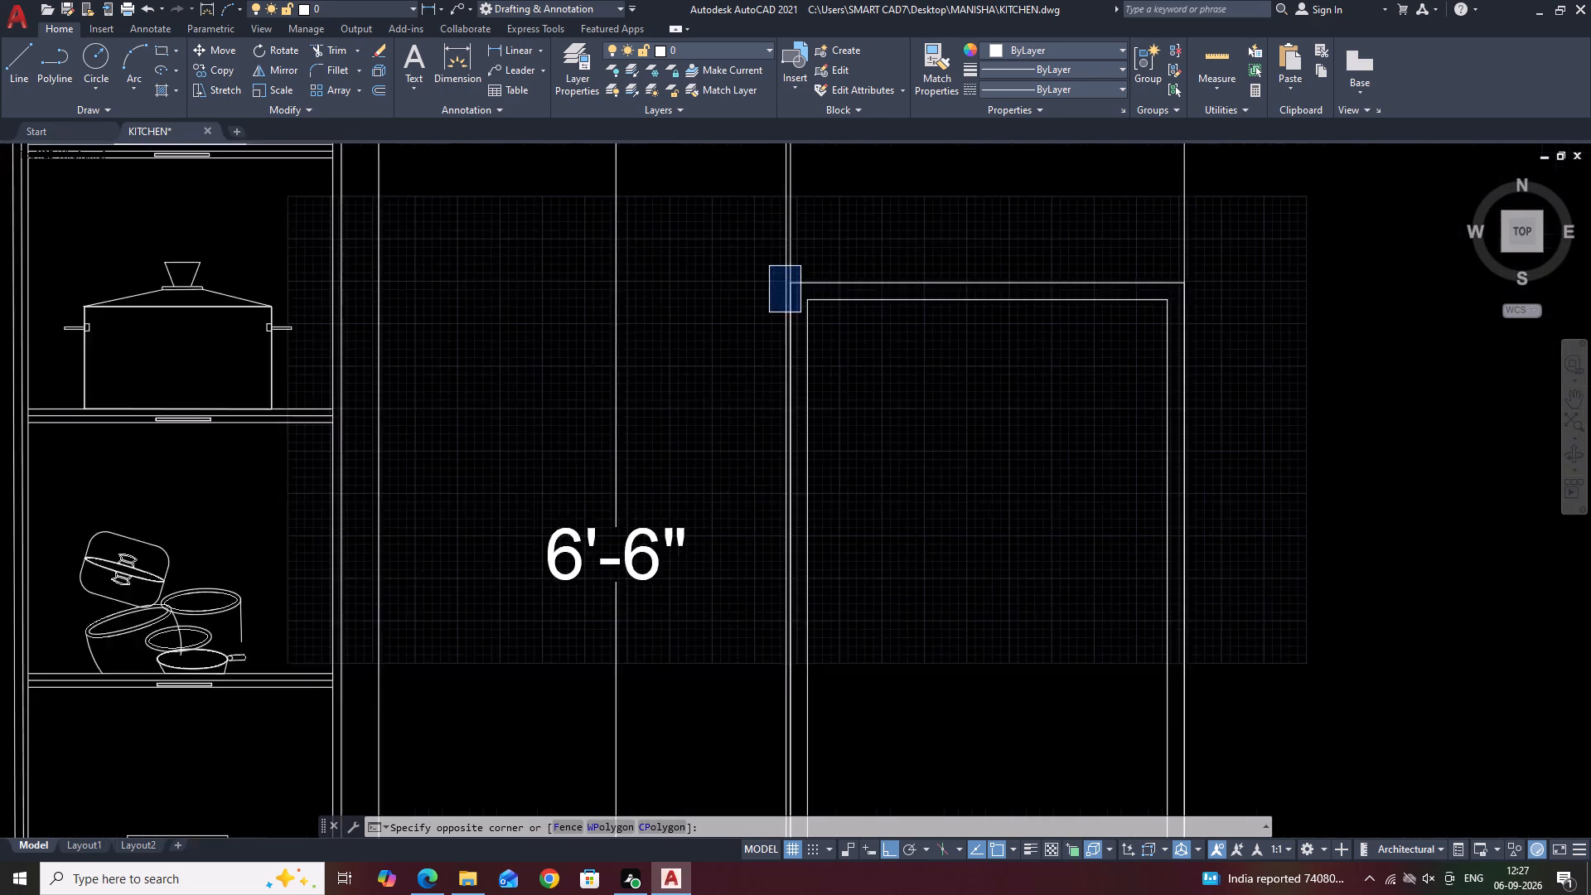
scroll(825, 436, down, 1)
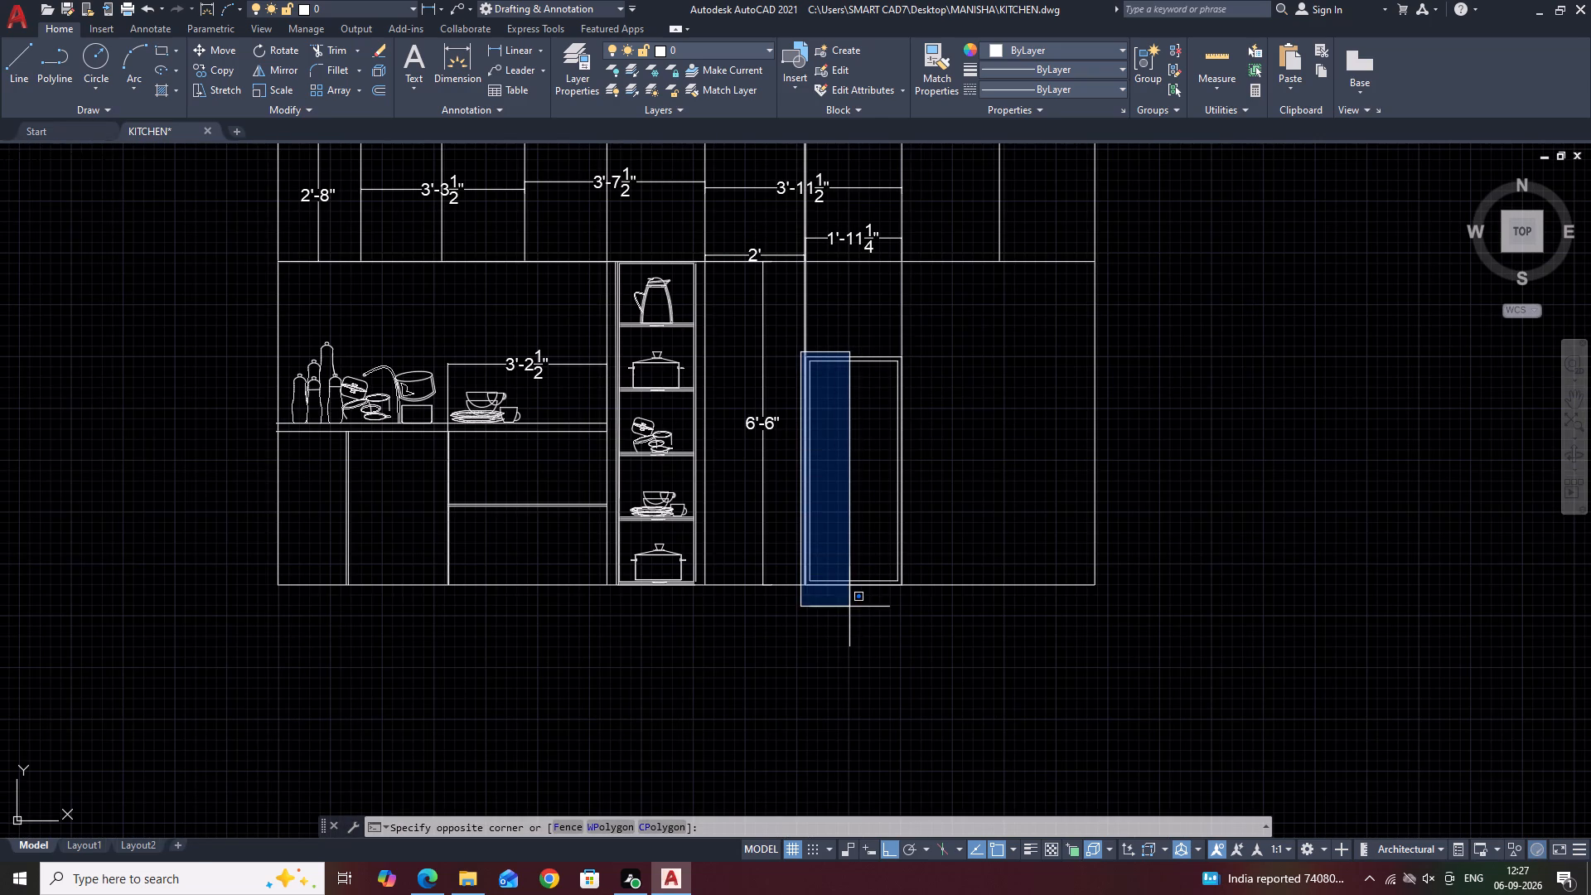
click(849, 607)
scroll(805, 539, up, 4)
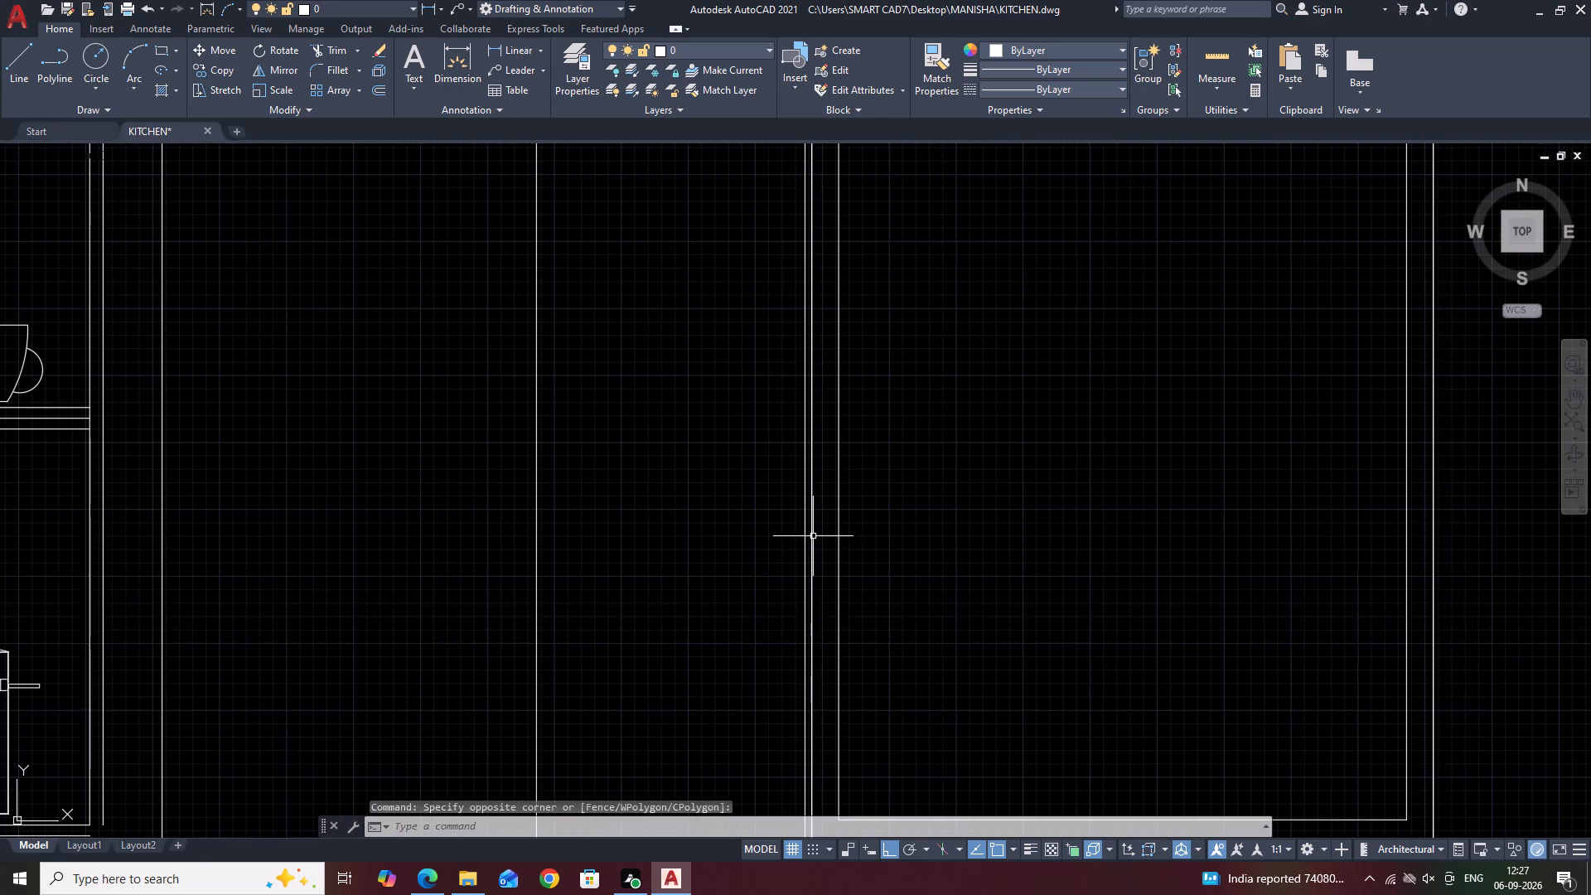
click(813, 536)
scroll(818, 555, down, 5)
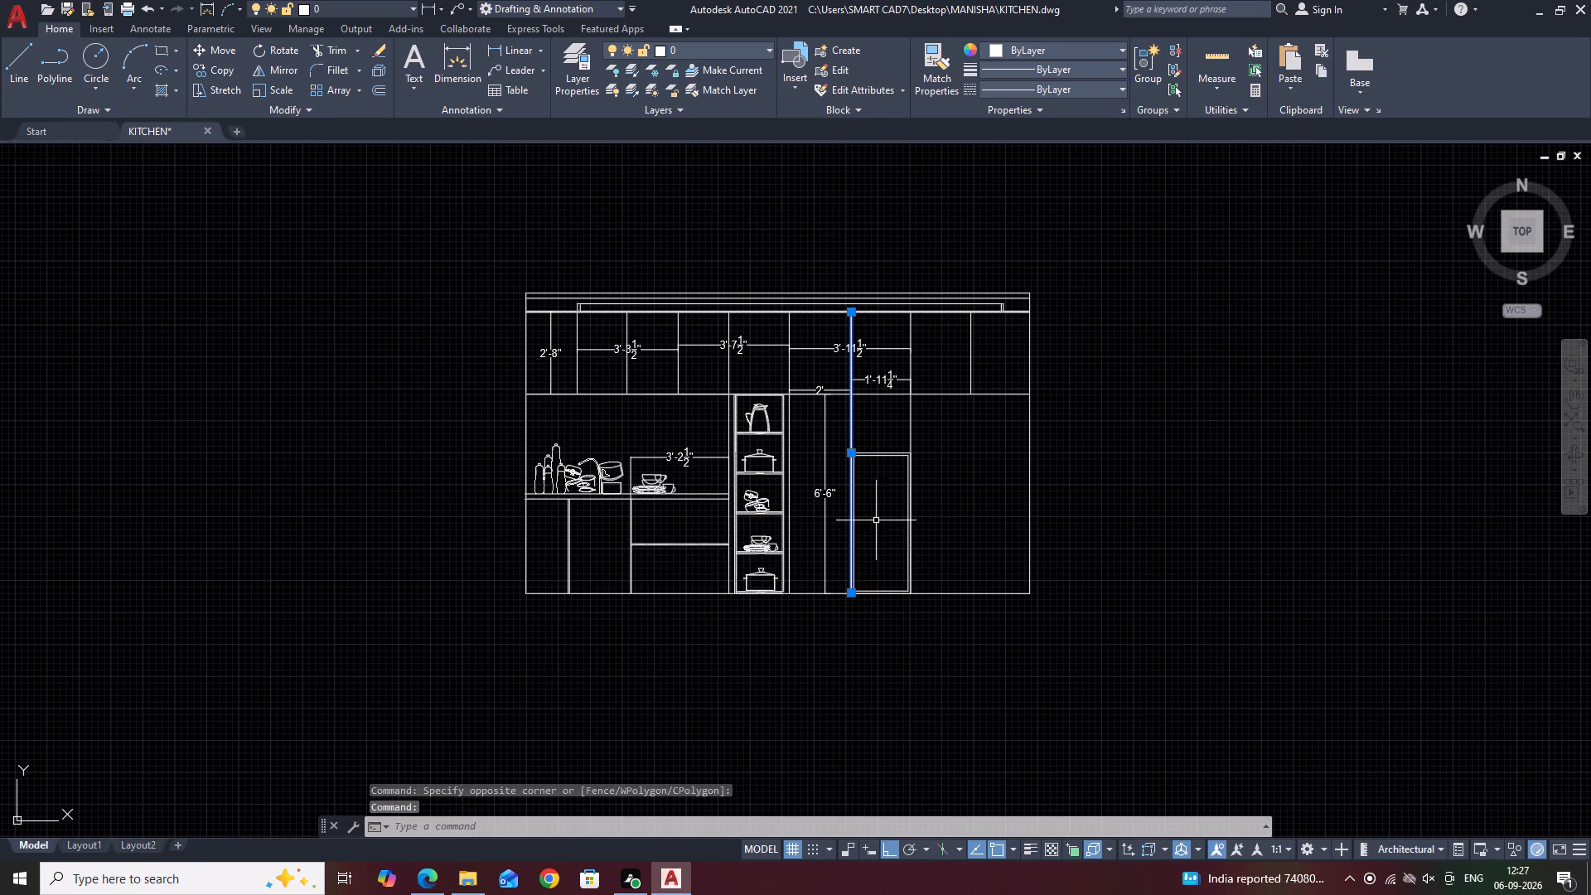
key(Escape)
Draw a horizontal line across the inner frame of the tall unit's lower door, between the midpoints of its sides.
scroll(842, 354, up, 2)
middle_drag(976, 329, 979, 356)
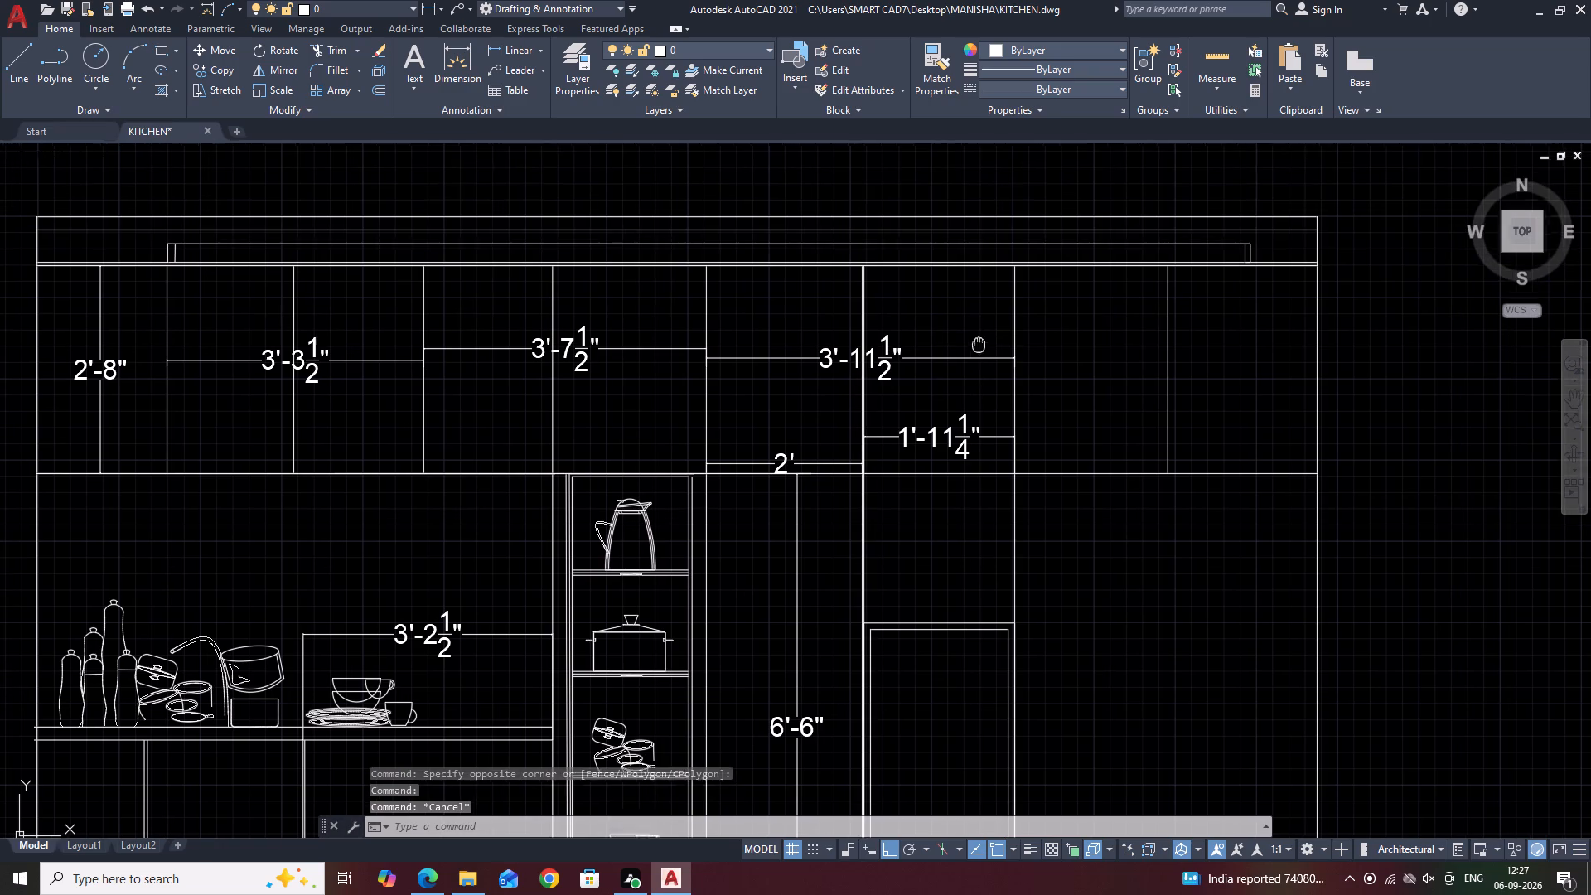
middle_drag(979, 356, 969, 409)
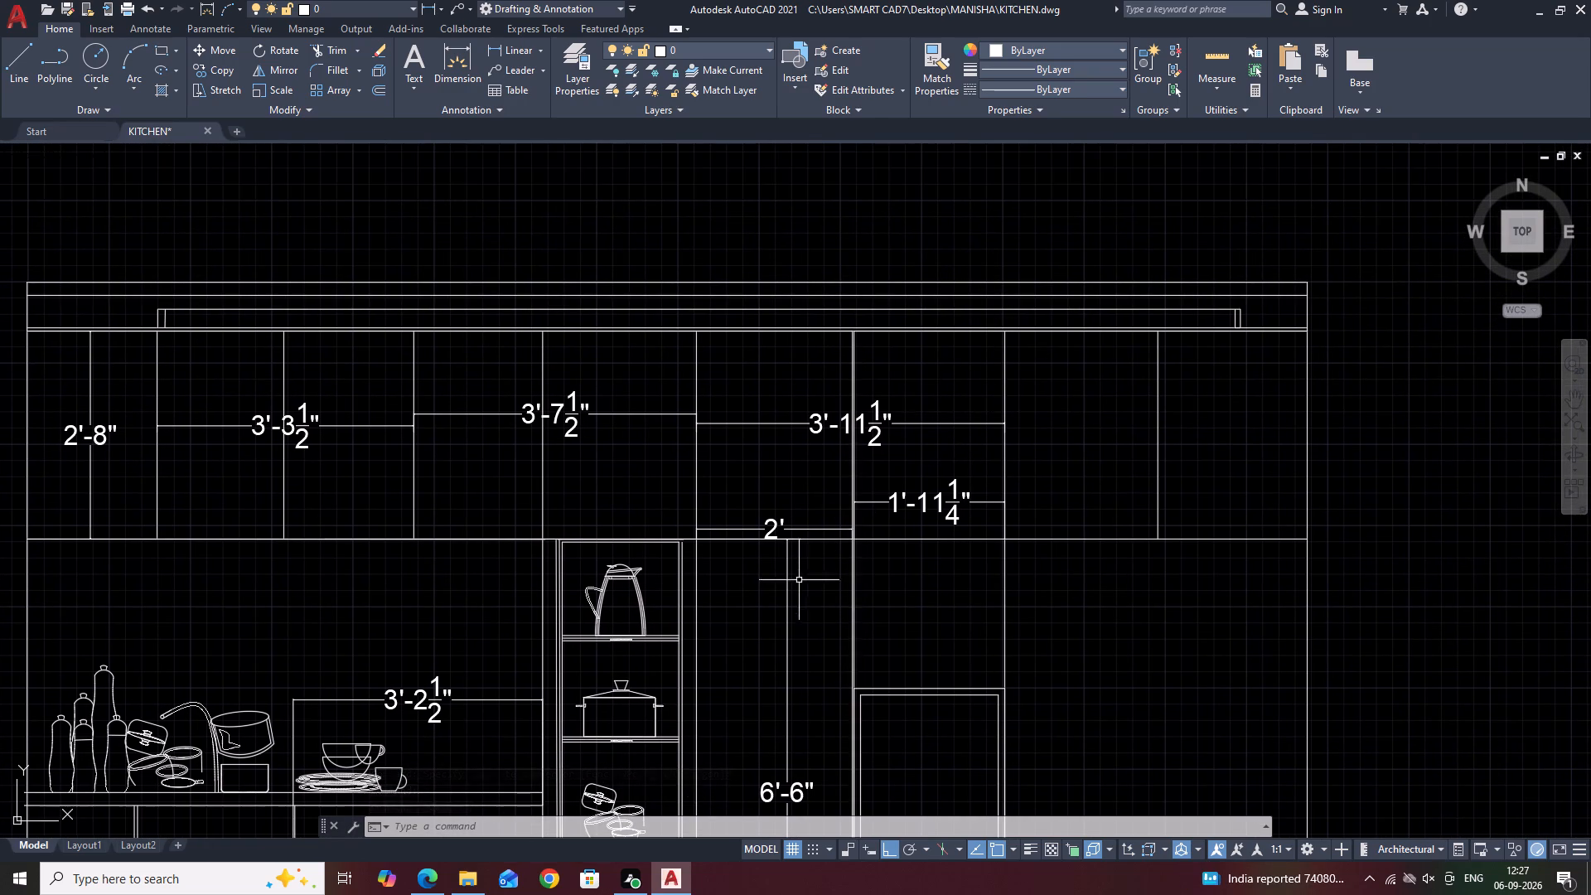
middle_drag(974, 631, 1008, 443)
middle_drag(1023, 585, 1040, 628)
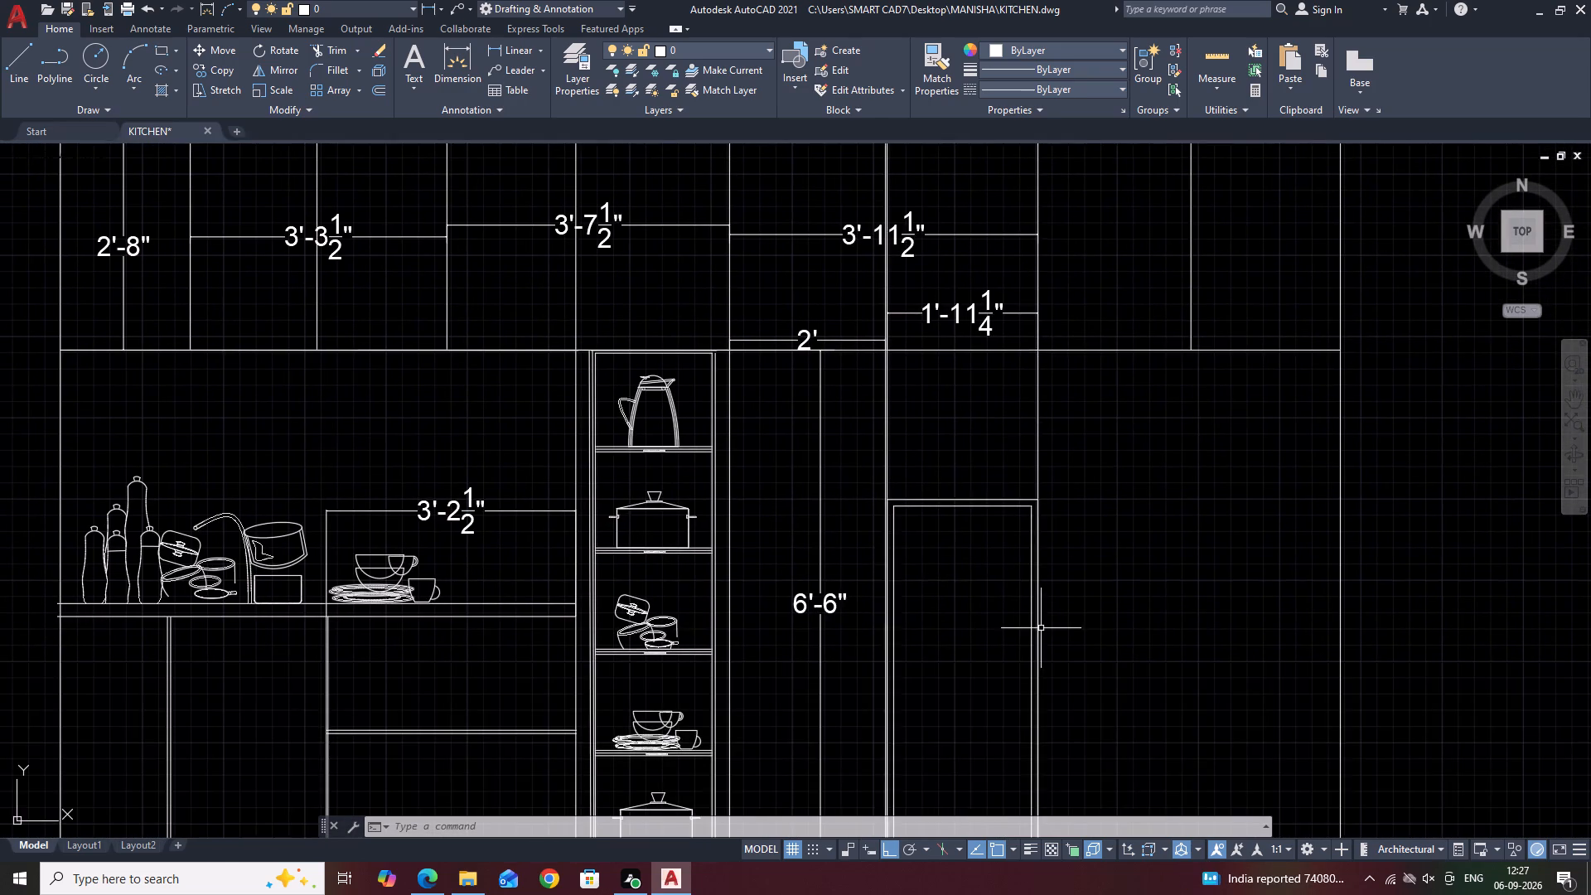
middle_drag(1040, 628, 1002, 496)
scroll(945, 588, up, 1)
middle_drag(969, 547, 1010, 452)
scroll(1010, 452, down, 2)
middle_drag(1060, 459, 918, 477)
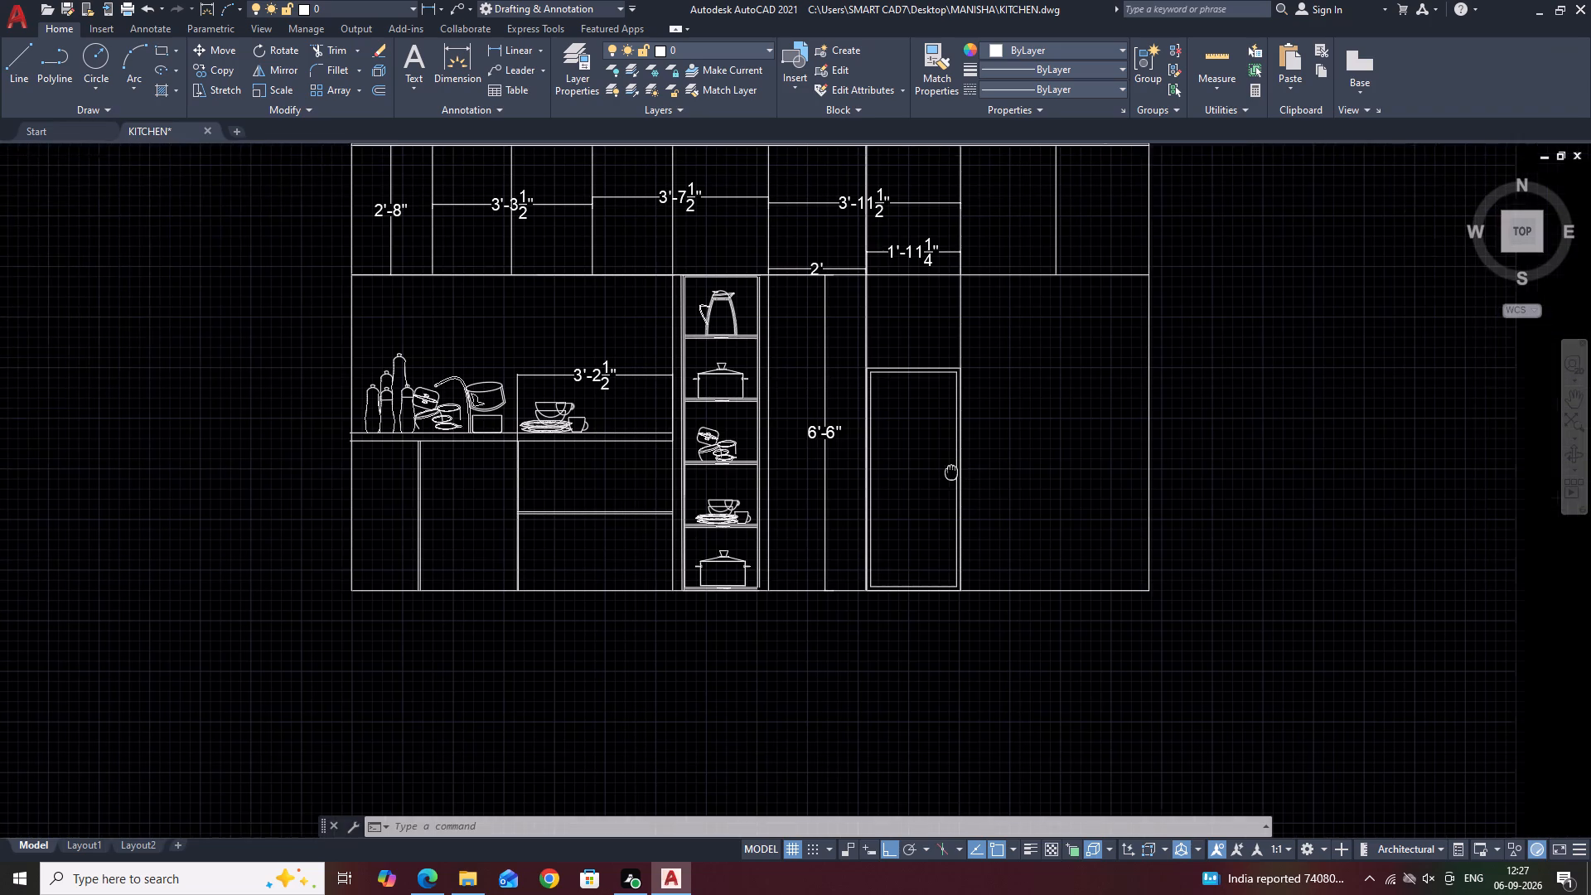
key(l)
key(space)
scroll(841, 520, up, 2)
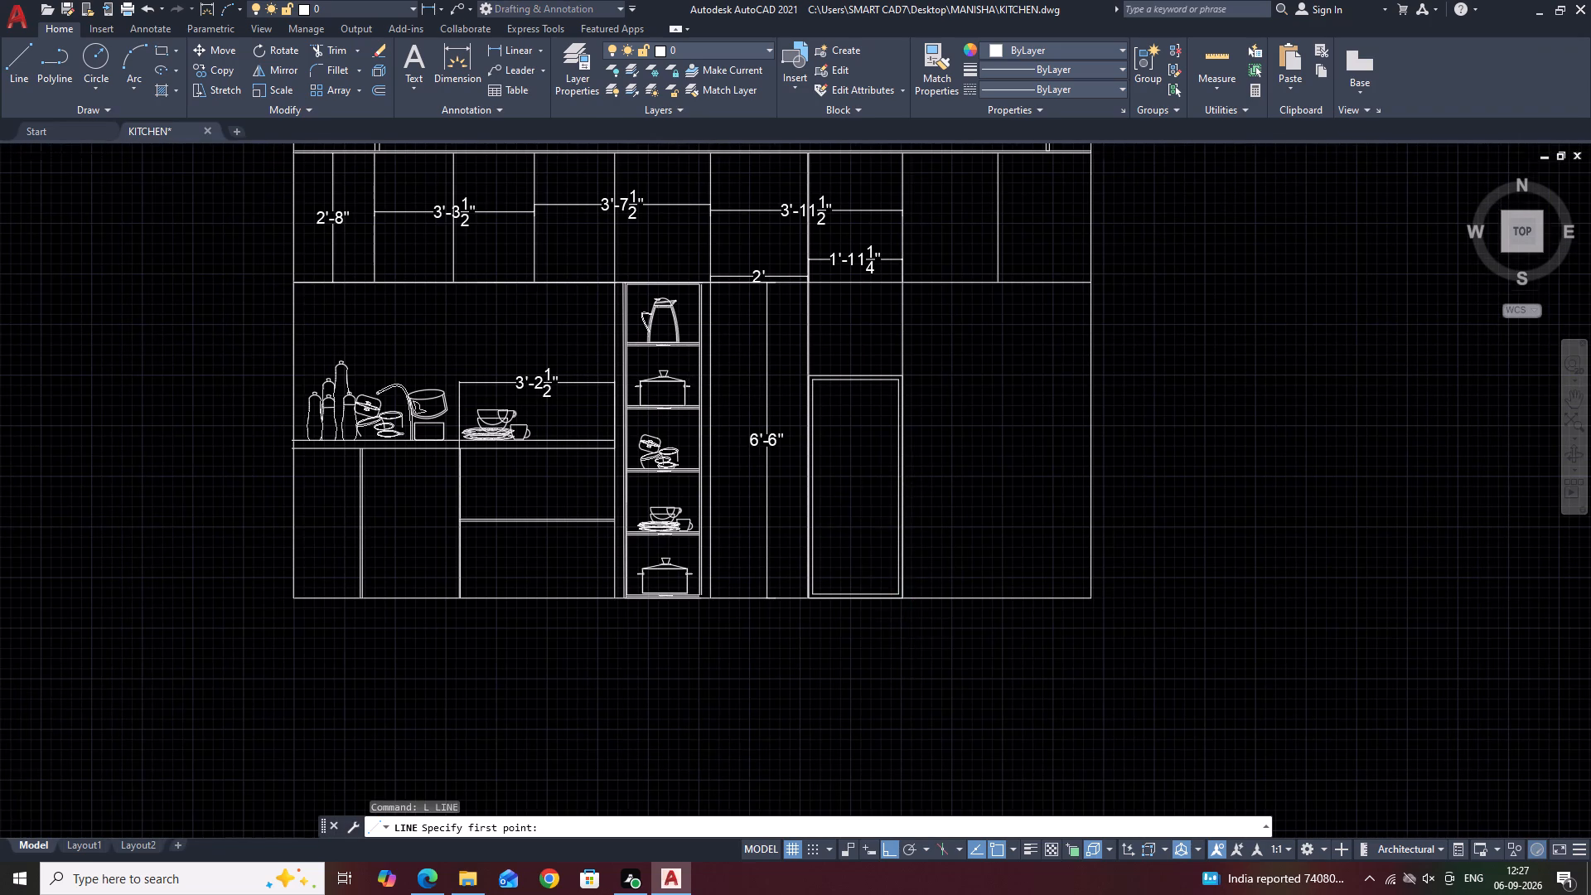
click(766, 436)
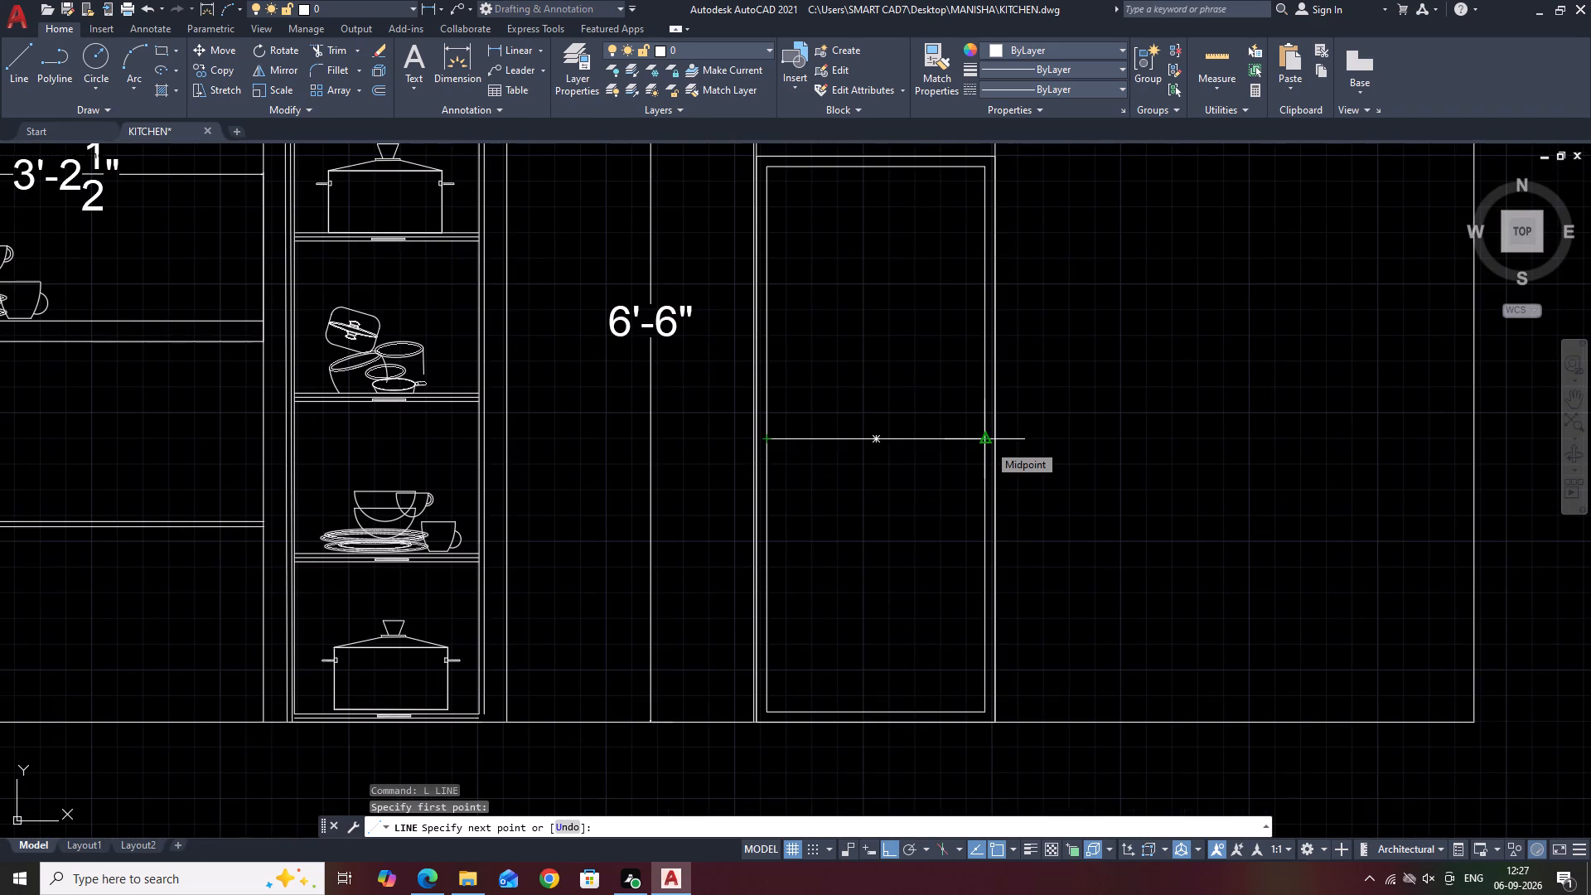
click(988, 443)
key(space)
Offset the horizontal middle line of the lower door 1" downward to form a double rail.
click(953, 416)
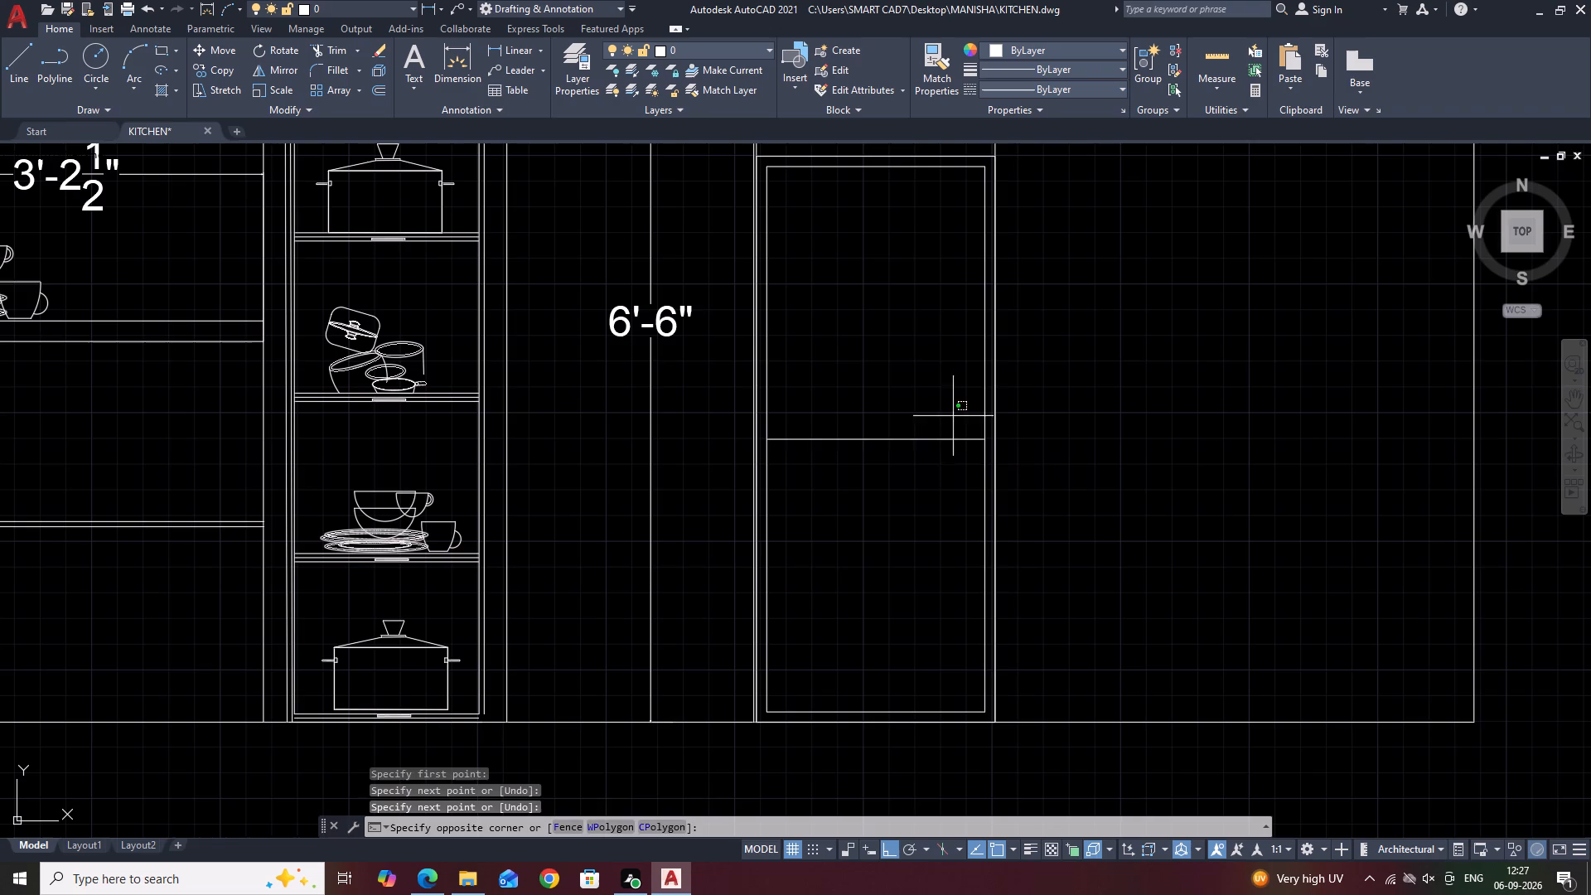
click(931, 447)
text(O 1)
key(space)
click(906, 519)
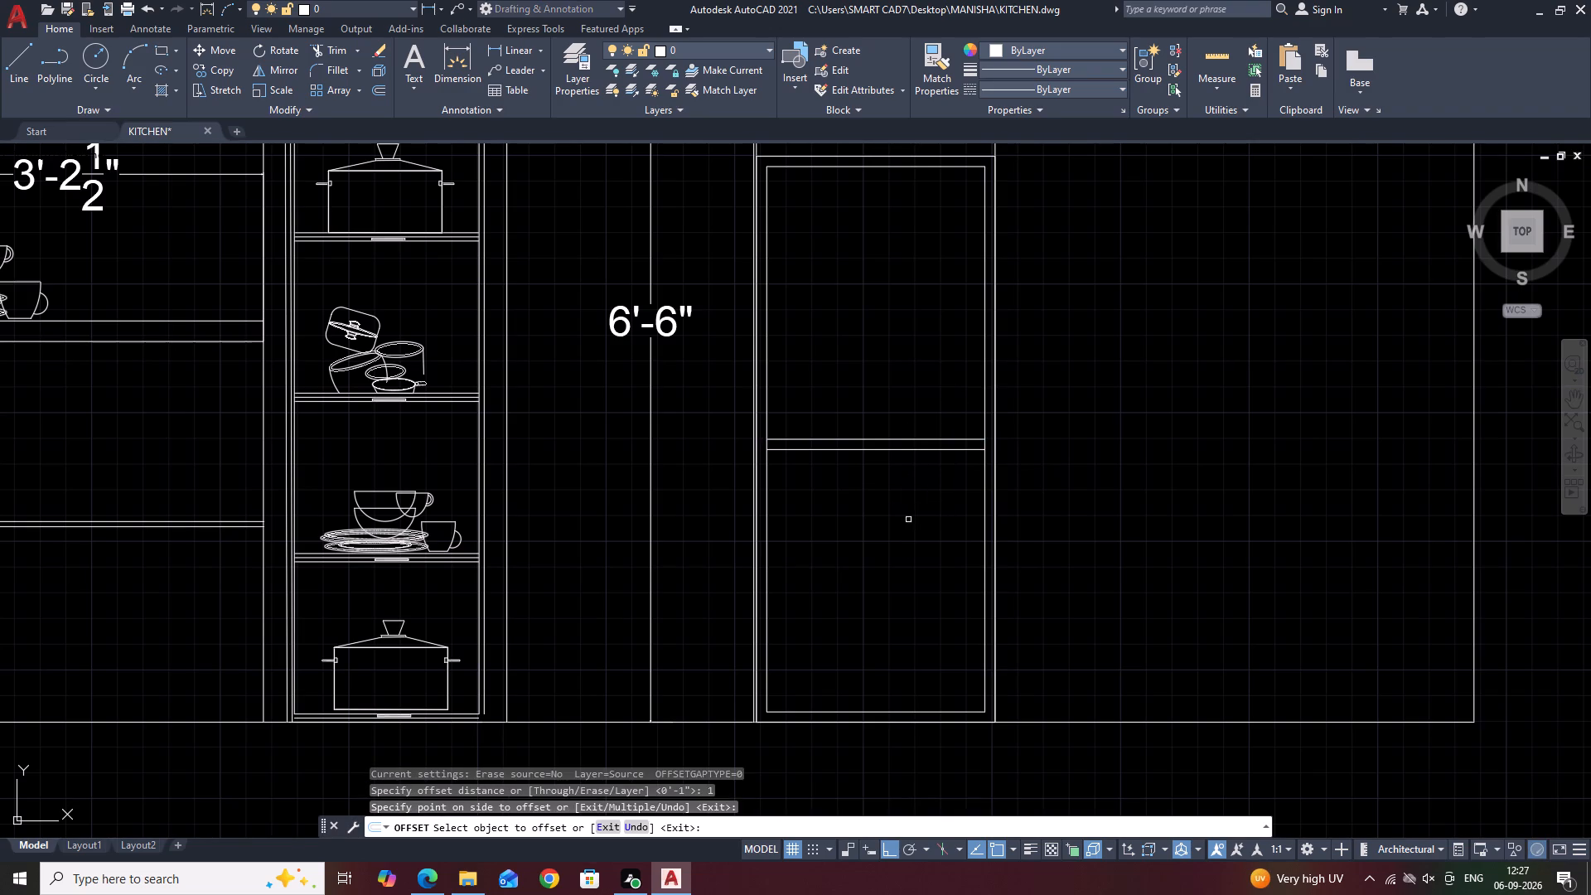
key(Escape)
Draw a horizontal line across the inner frame just above its bottom edge, from one side to the other.
middle_drag(999, 477, 1057, 427)
middle_drag(1013, 513, 1050, 447)
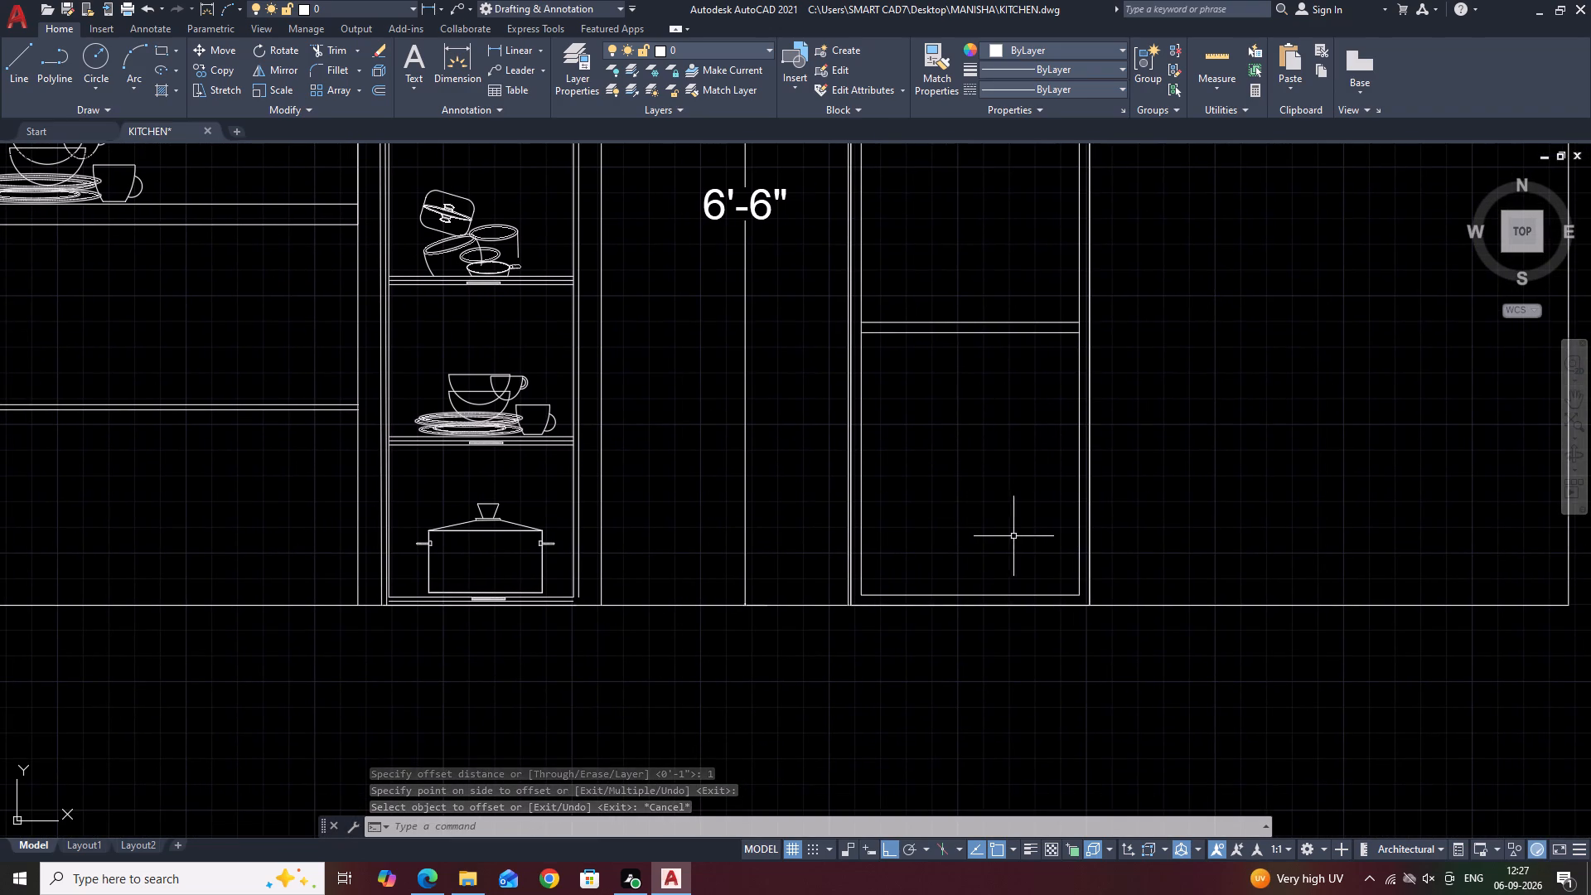
text(L)
key(space)
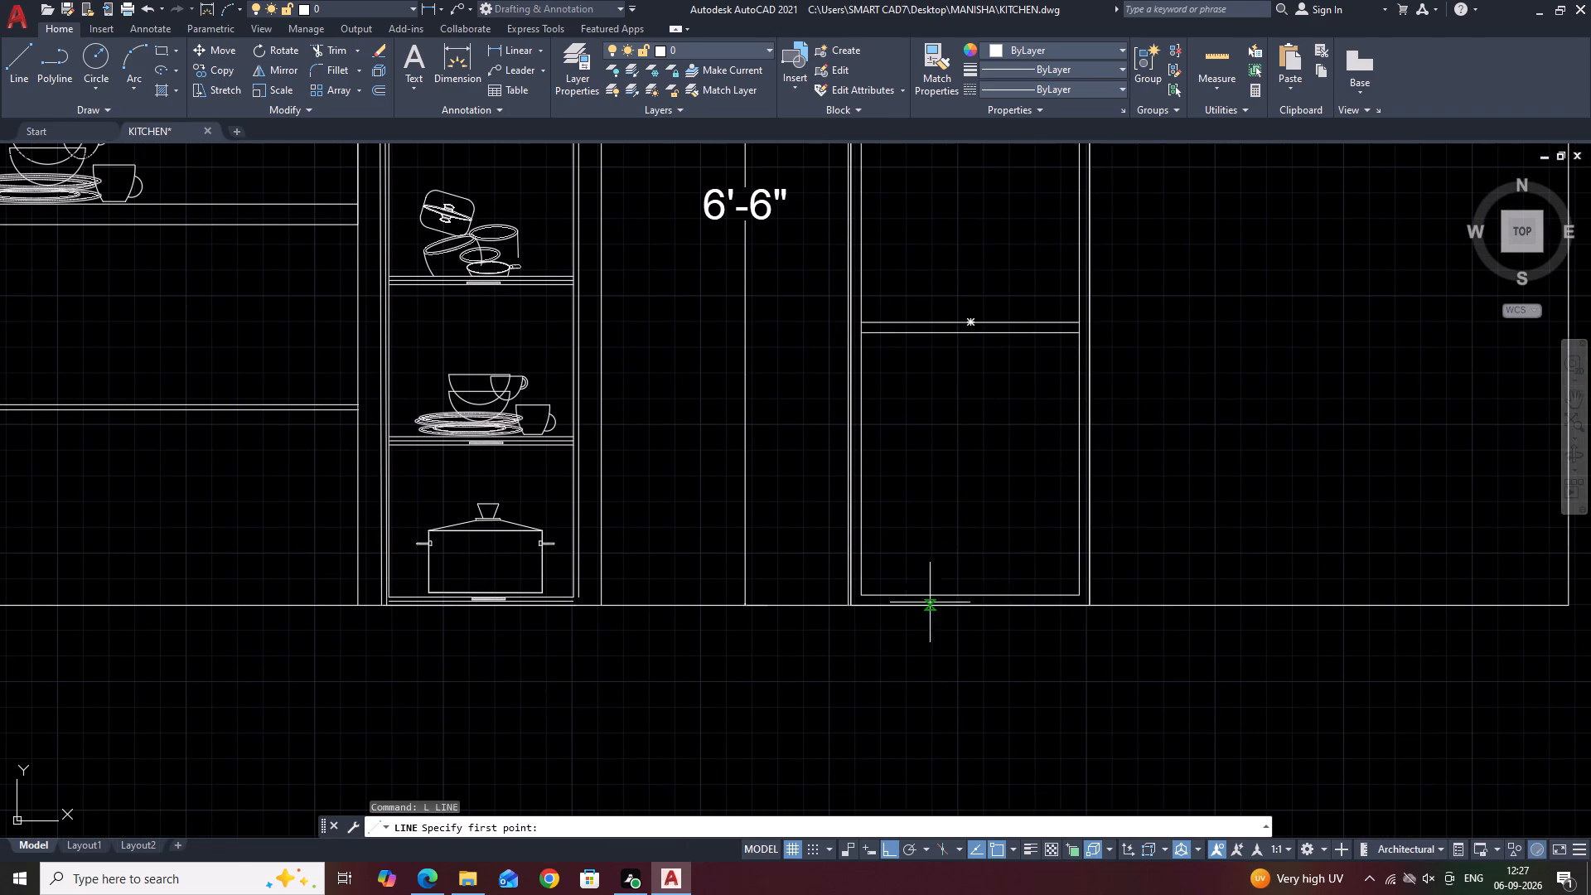
scroll(861, 588, up, 2)
click(858, 590)
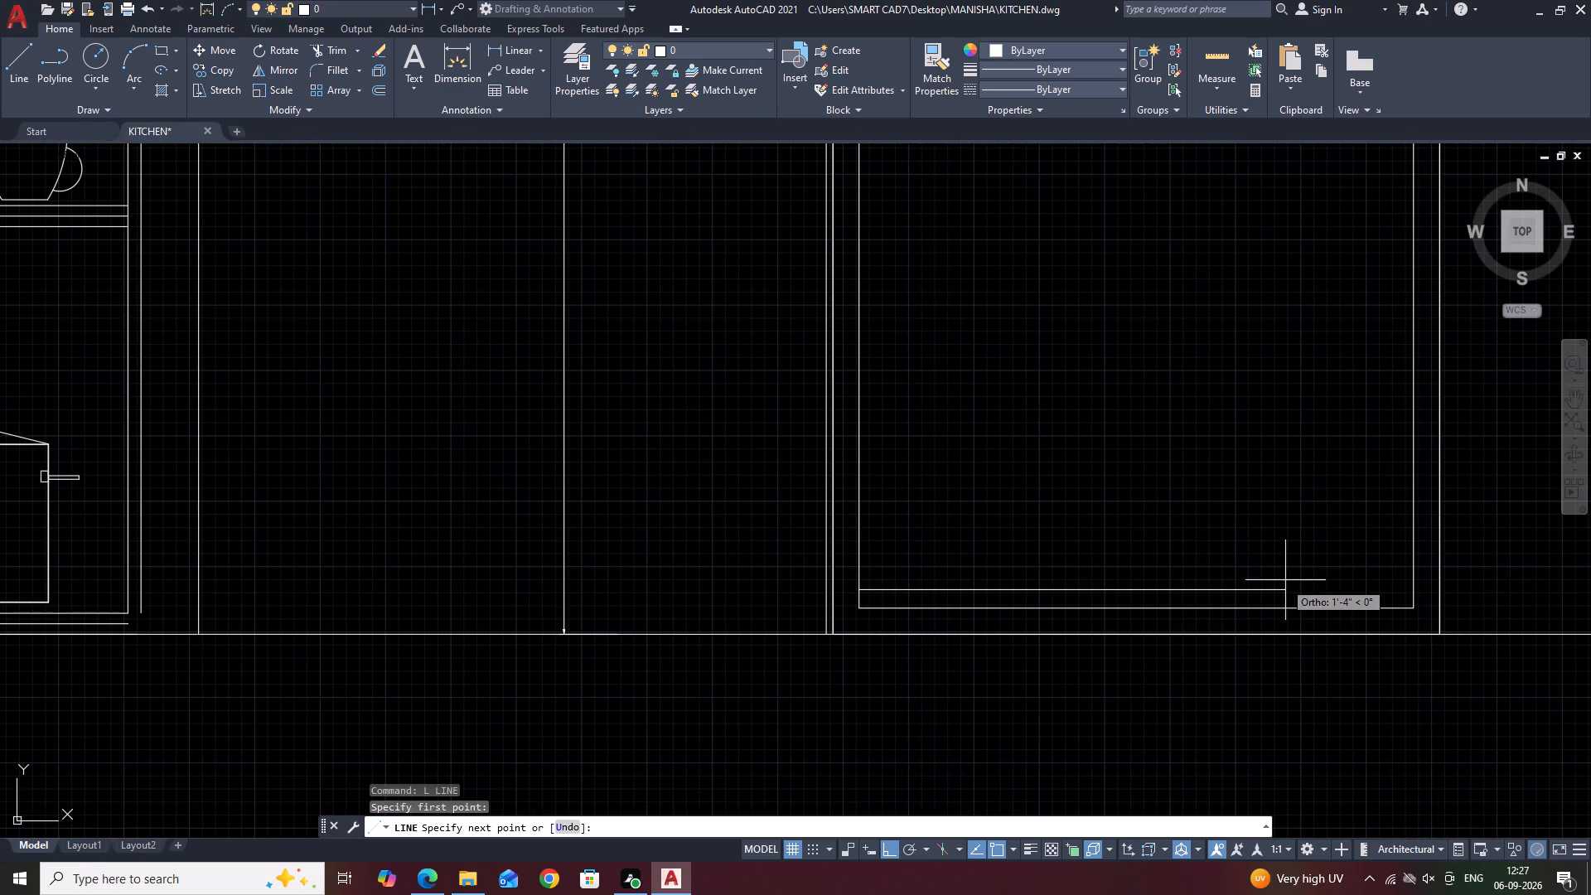
click(1422, 591)
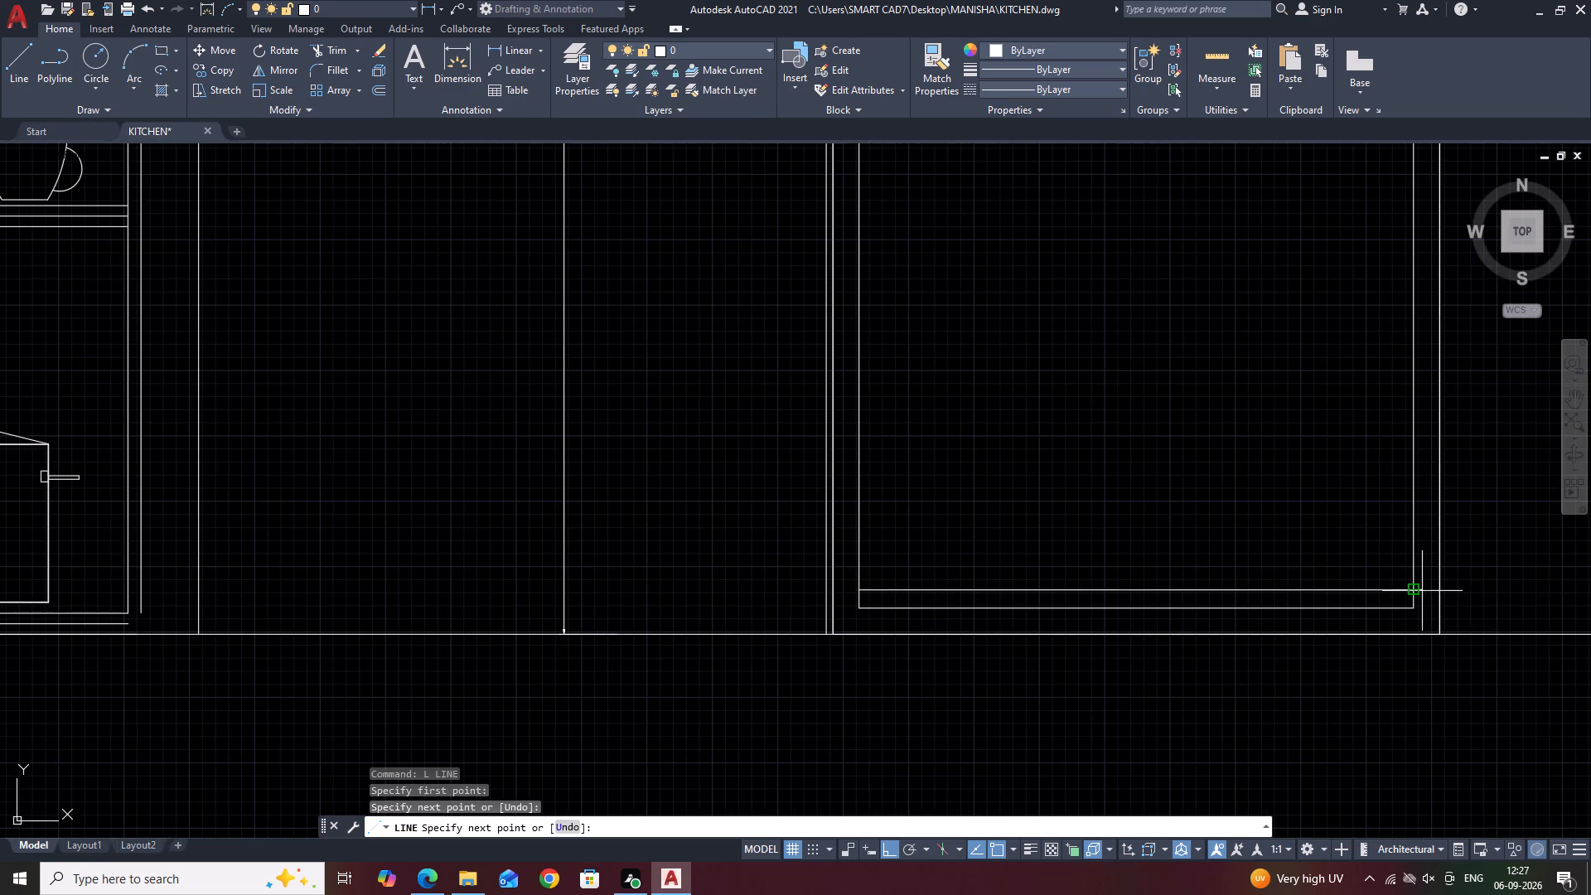
key(space)
Draw a short diagonal from the new bottom line up to the right side of the inner frame.
scroll(1410, 594, up, 2)
key(space)
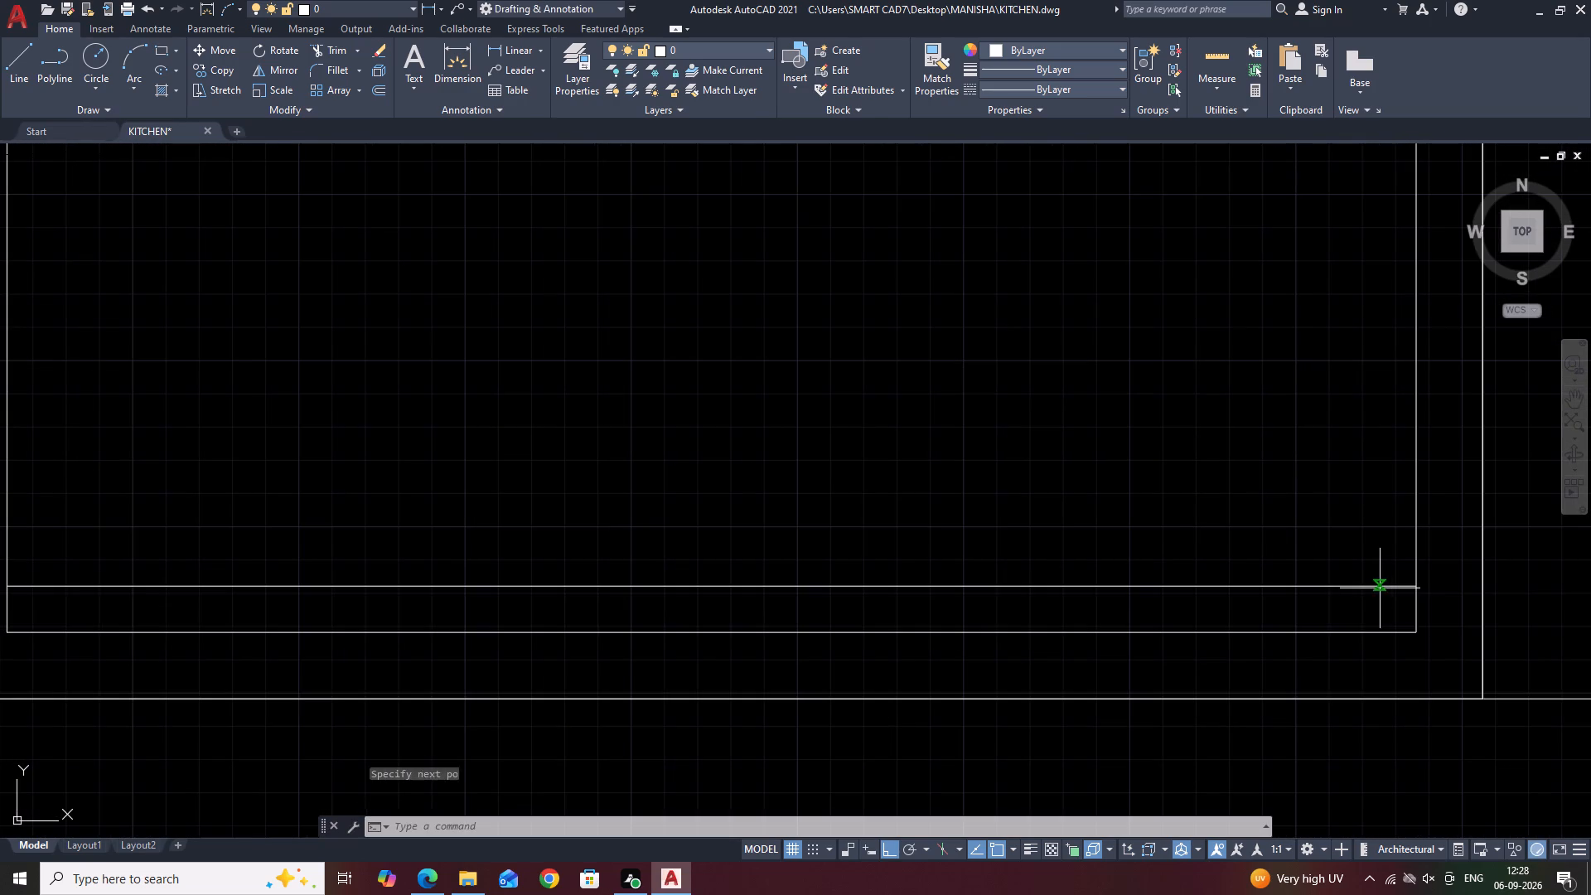
click(1385, 587)
click(1414, 550)
key(Escape)
Mirror the short corner diagonal about the frame's vertical centre line to the opposite bottom corner, keeping the original.
click(1396, 572)
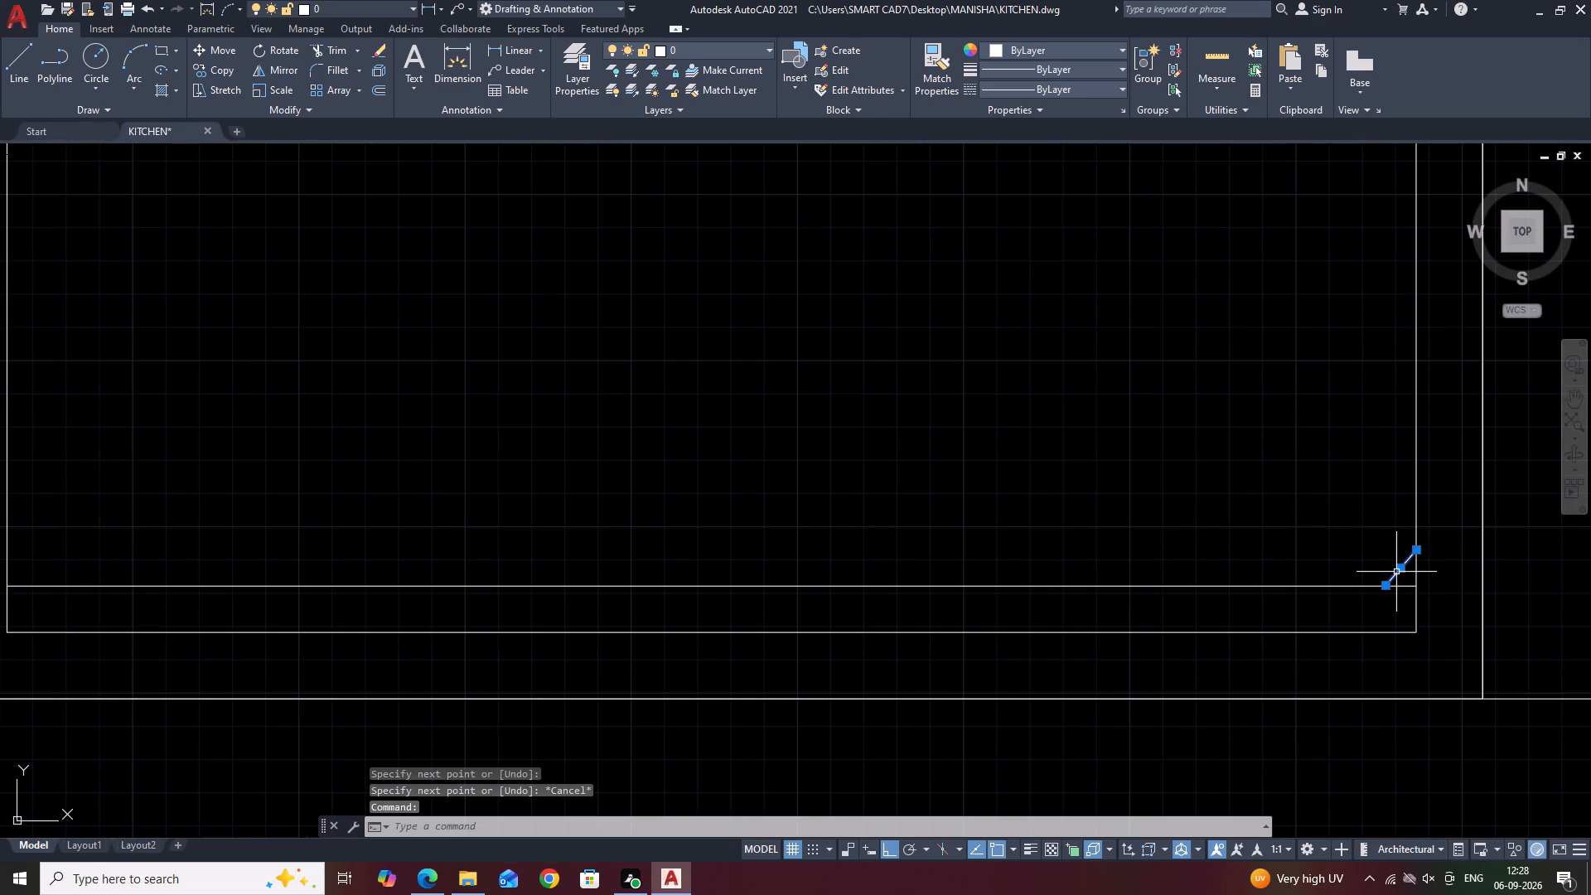
key(m)
key(i)
key(space)
scroll(1356, 568, down, 2)
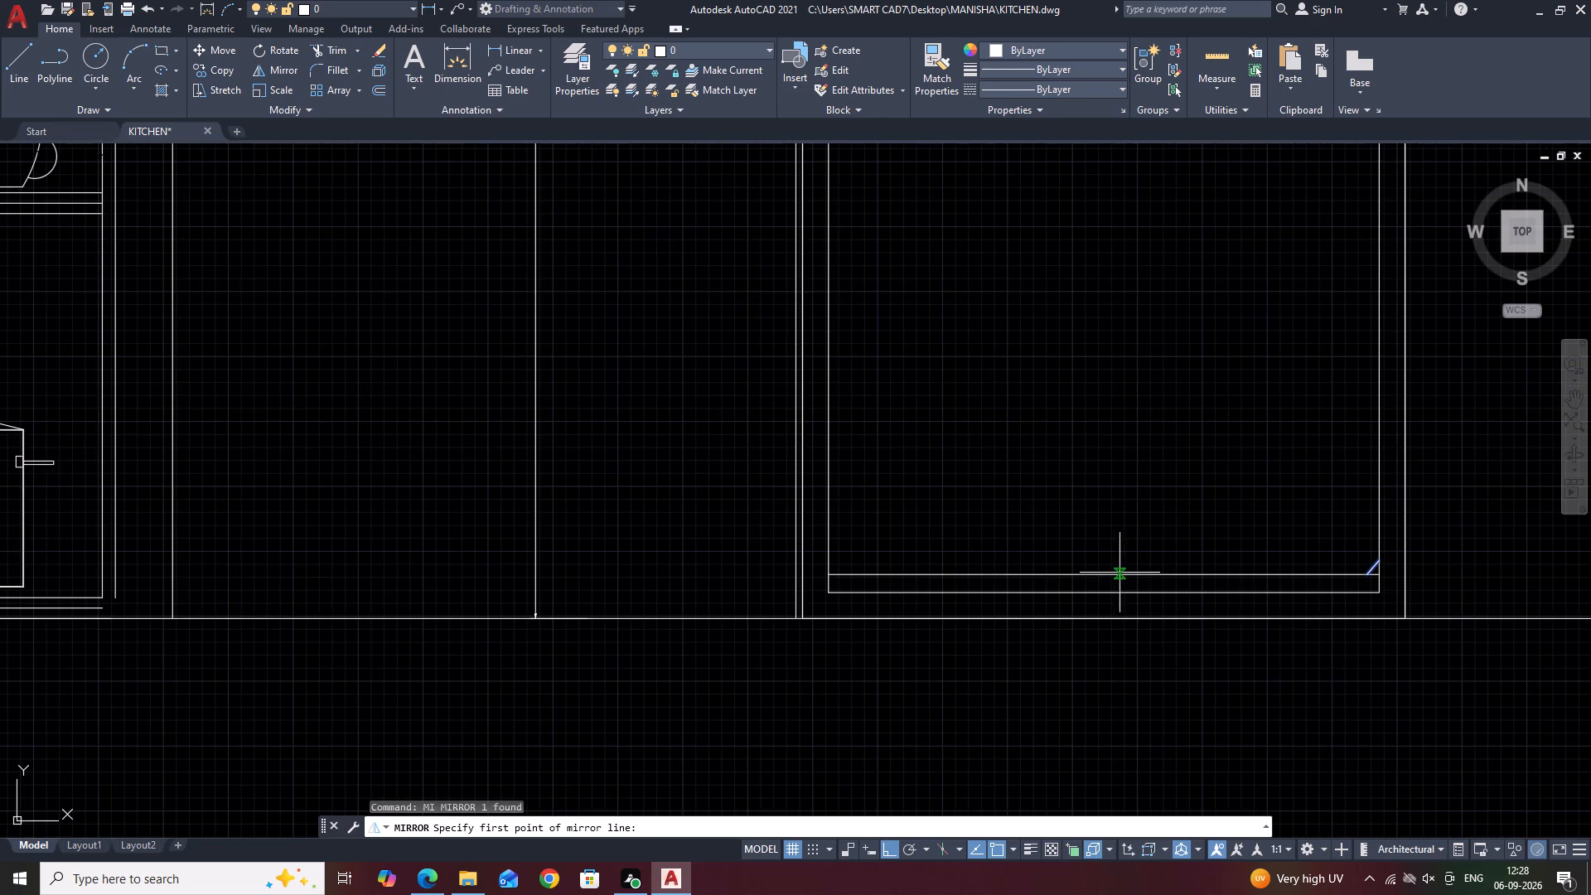
click(1099, 575)
click(1093, 389)
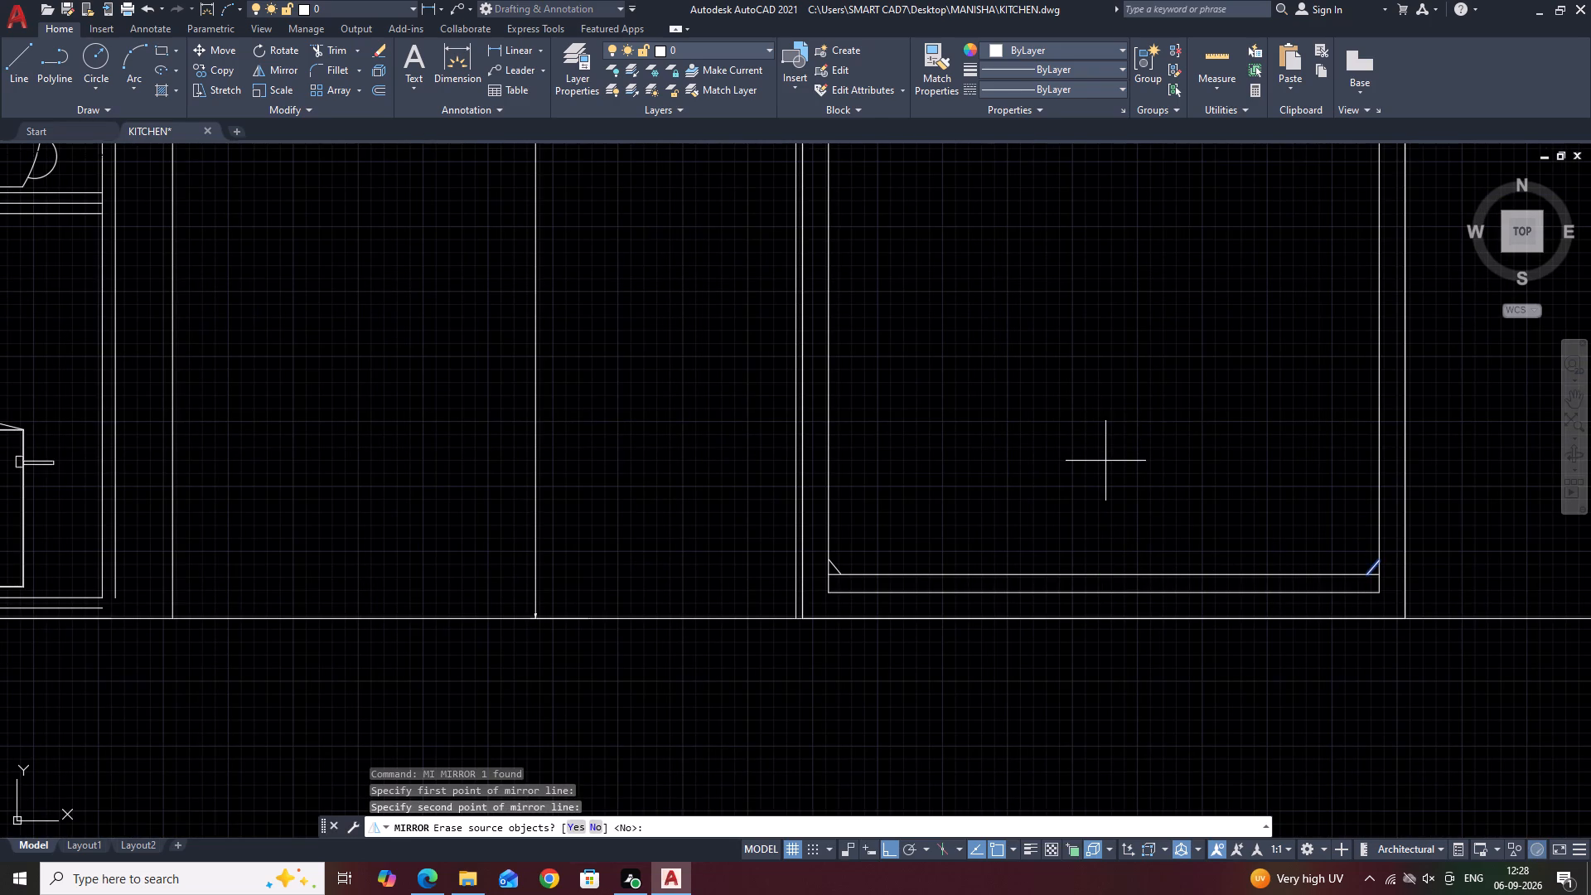
key(Return)
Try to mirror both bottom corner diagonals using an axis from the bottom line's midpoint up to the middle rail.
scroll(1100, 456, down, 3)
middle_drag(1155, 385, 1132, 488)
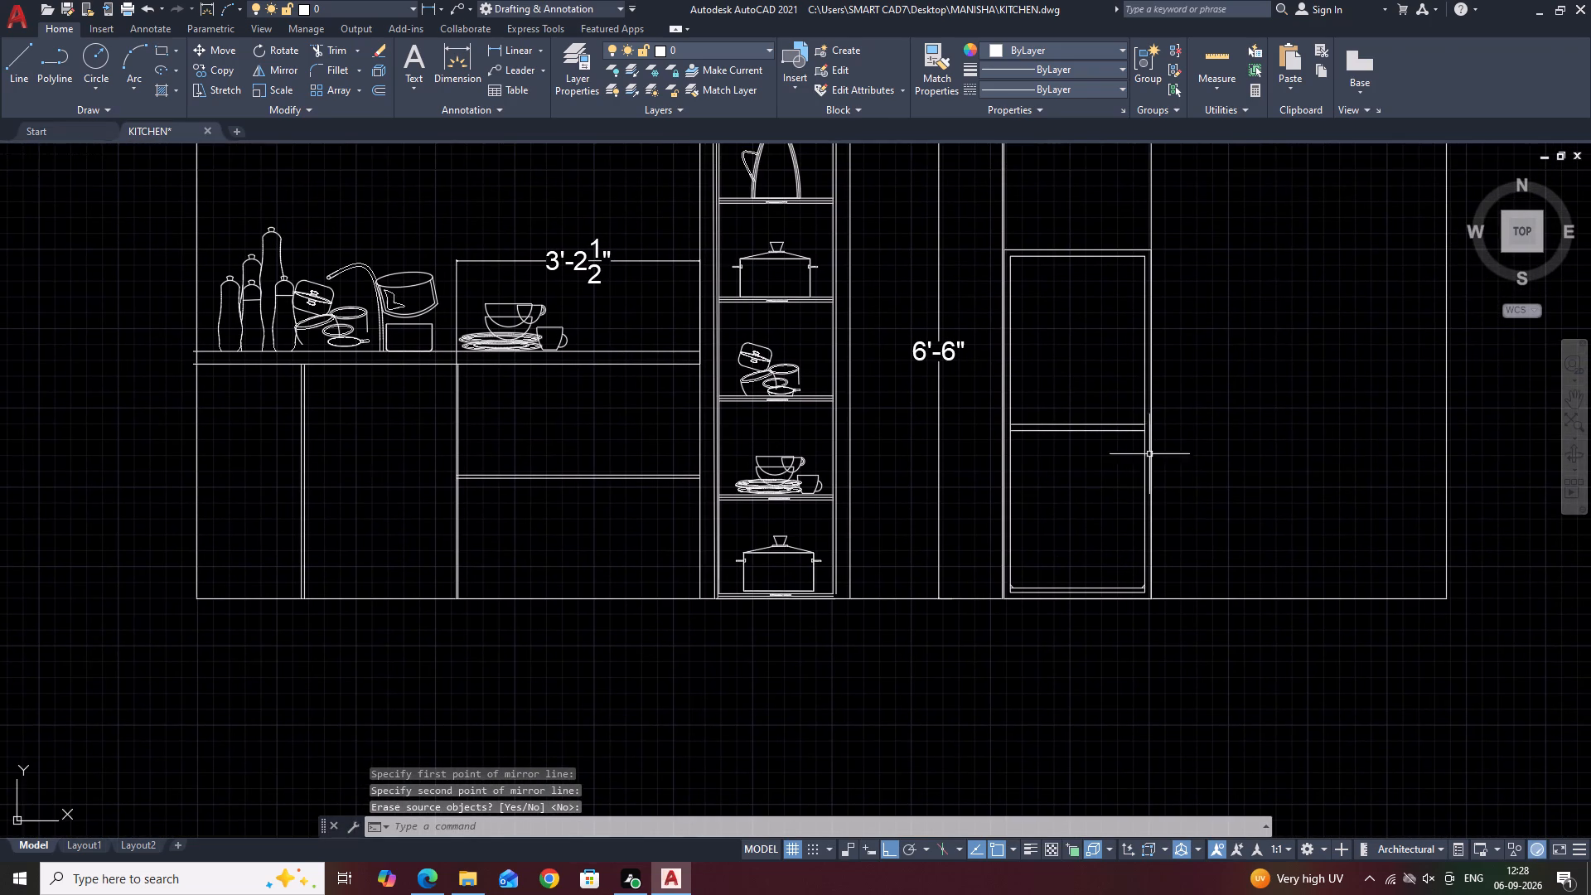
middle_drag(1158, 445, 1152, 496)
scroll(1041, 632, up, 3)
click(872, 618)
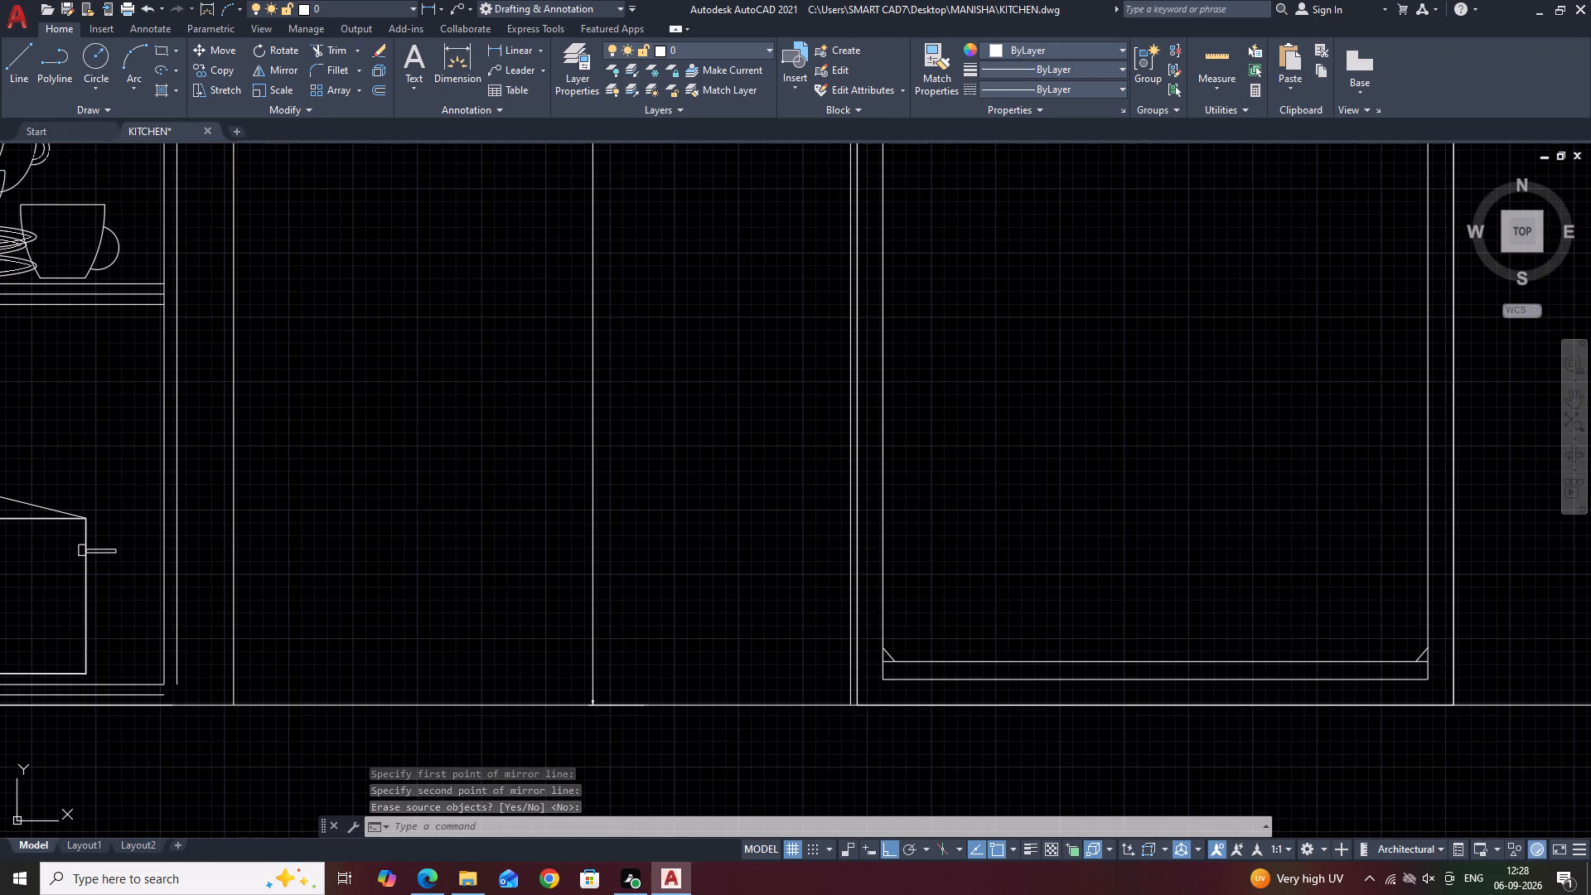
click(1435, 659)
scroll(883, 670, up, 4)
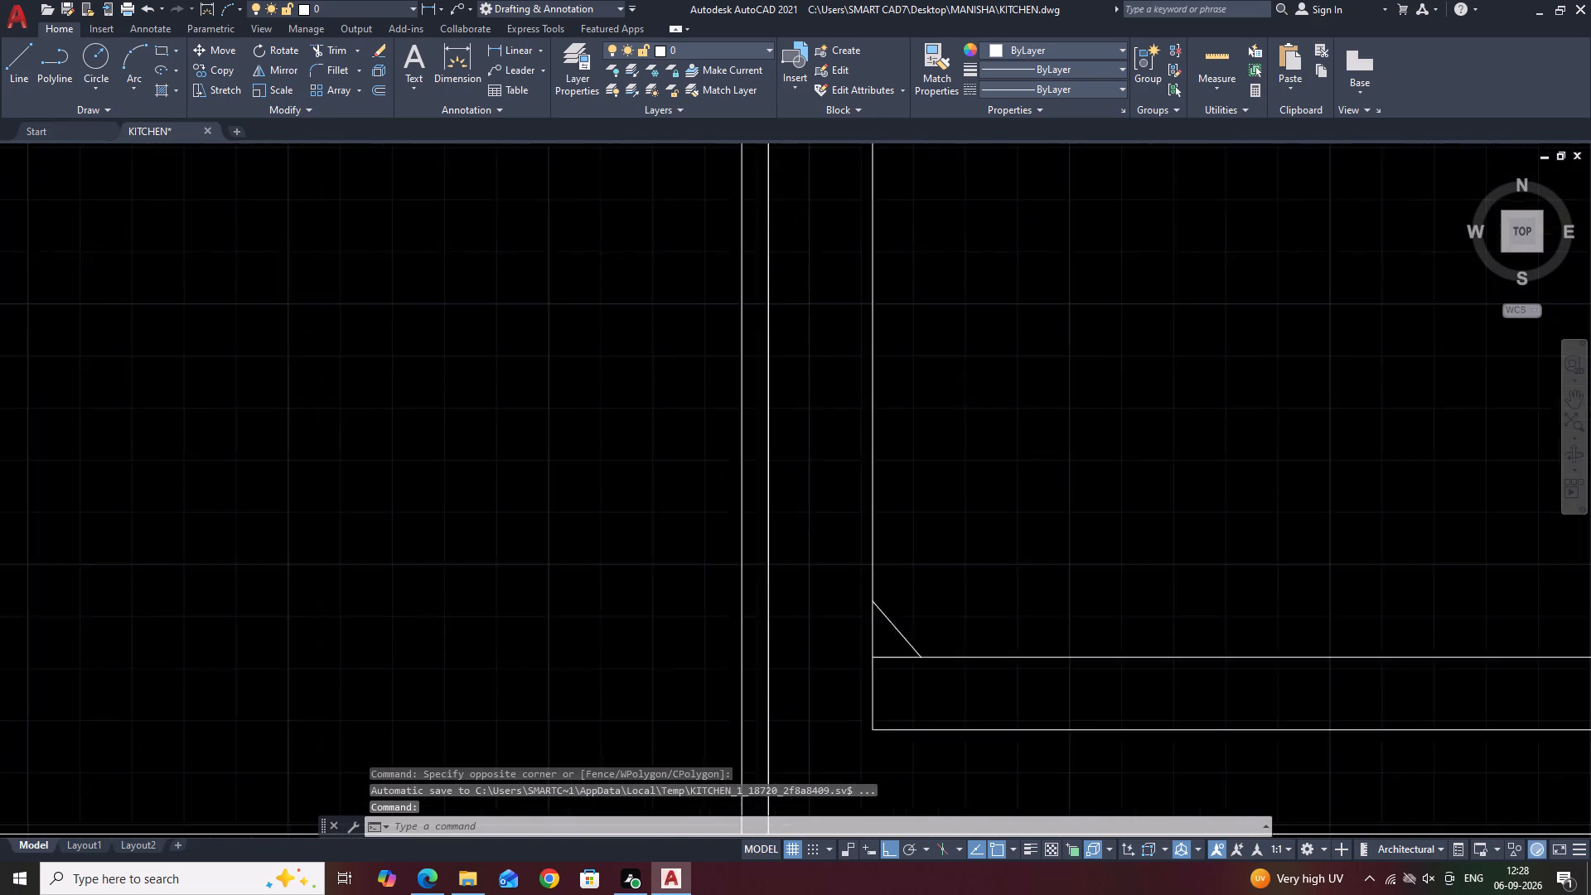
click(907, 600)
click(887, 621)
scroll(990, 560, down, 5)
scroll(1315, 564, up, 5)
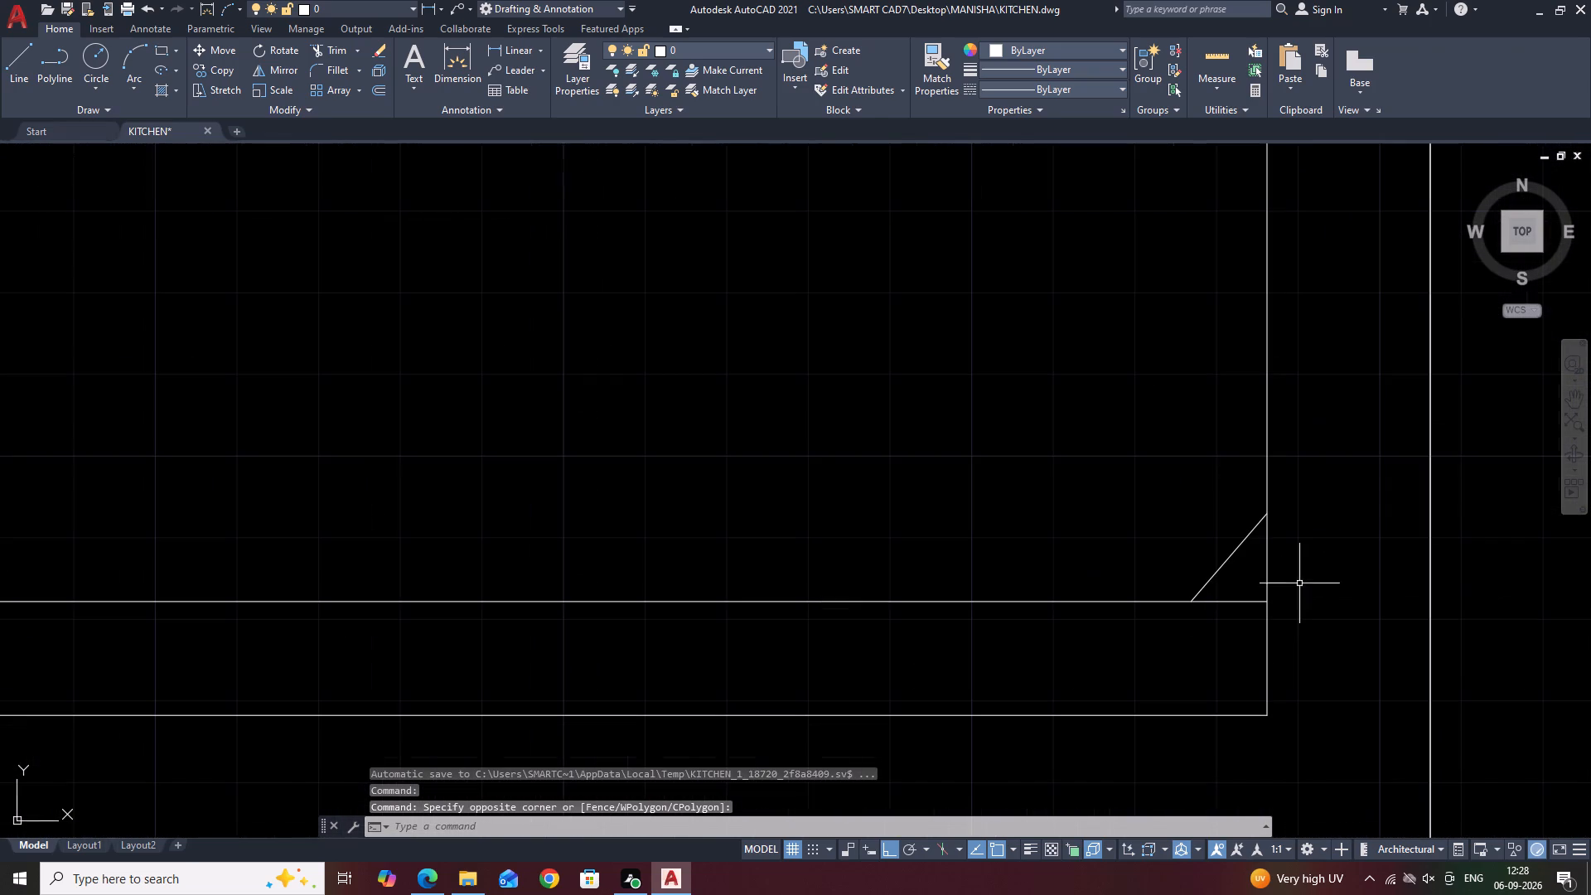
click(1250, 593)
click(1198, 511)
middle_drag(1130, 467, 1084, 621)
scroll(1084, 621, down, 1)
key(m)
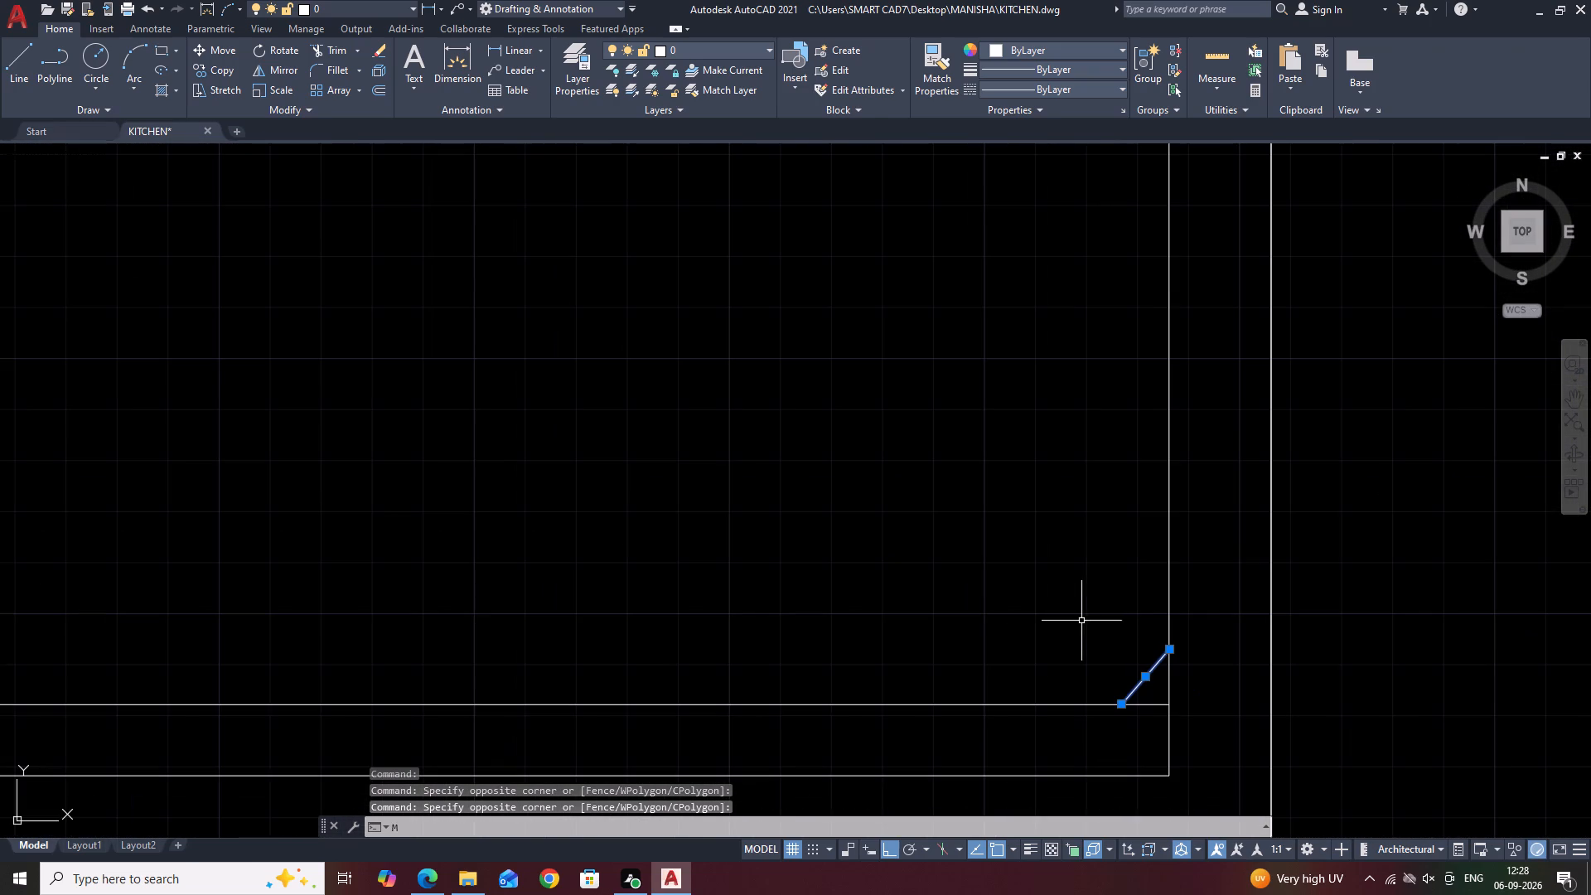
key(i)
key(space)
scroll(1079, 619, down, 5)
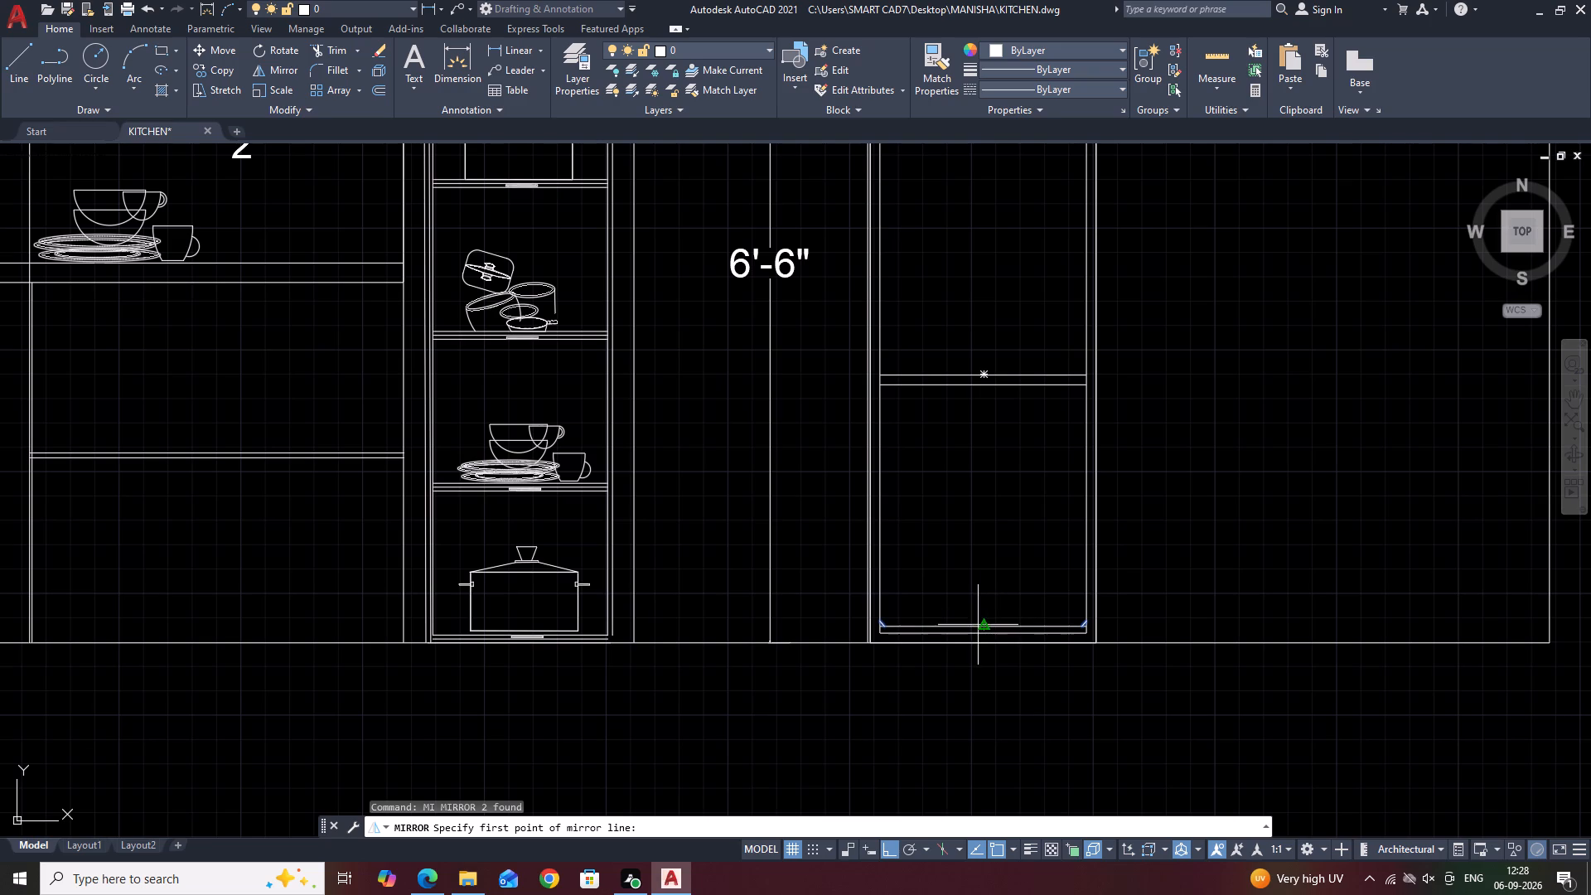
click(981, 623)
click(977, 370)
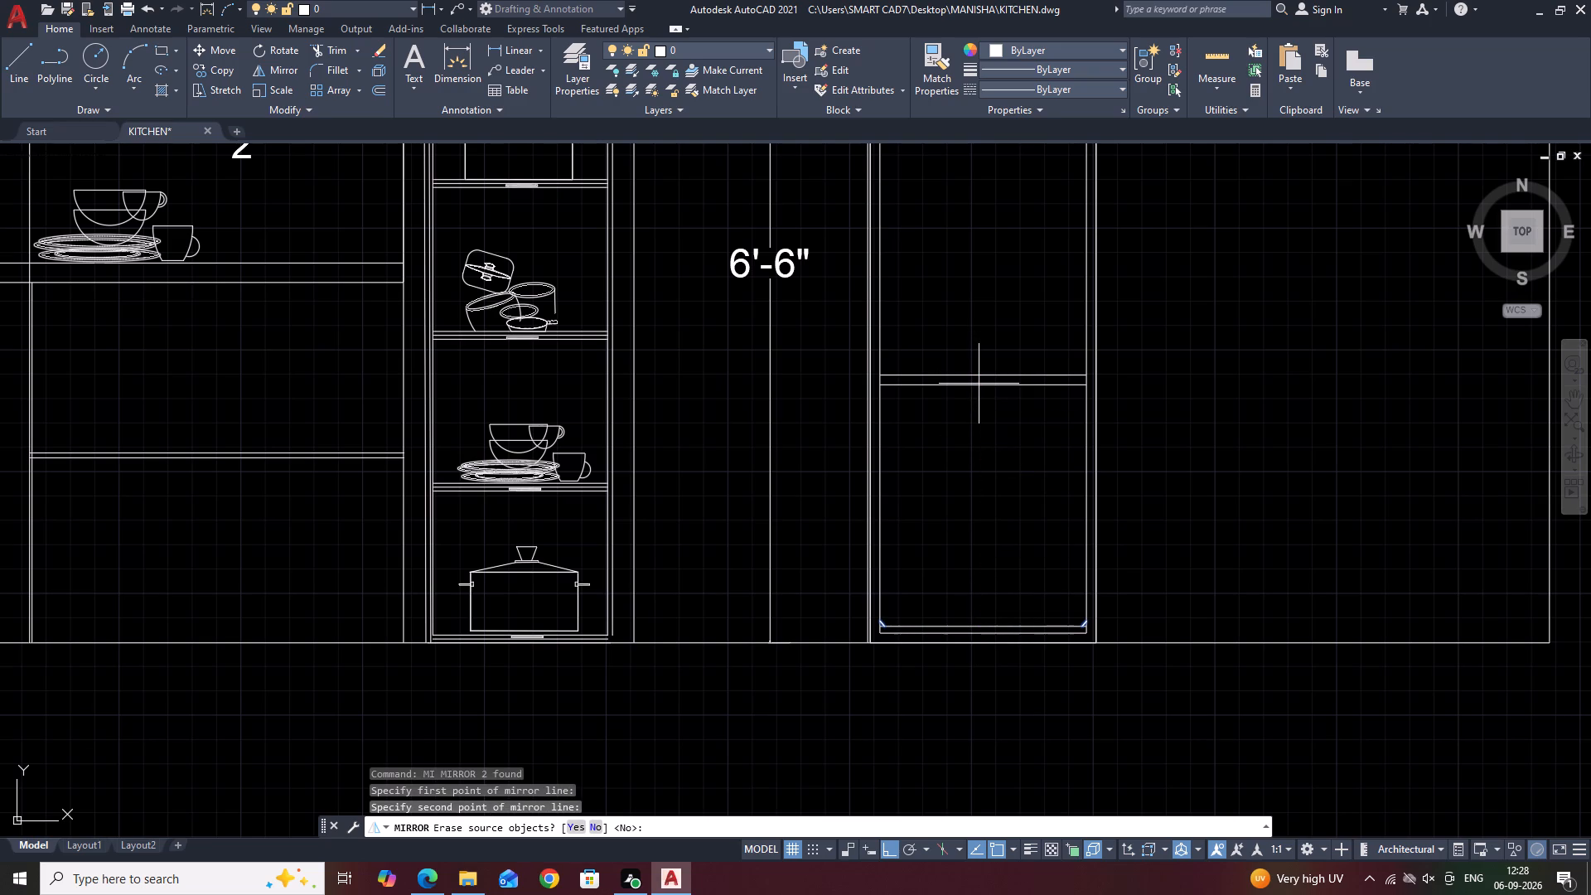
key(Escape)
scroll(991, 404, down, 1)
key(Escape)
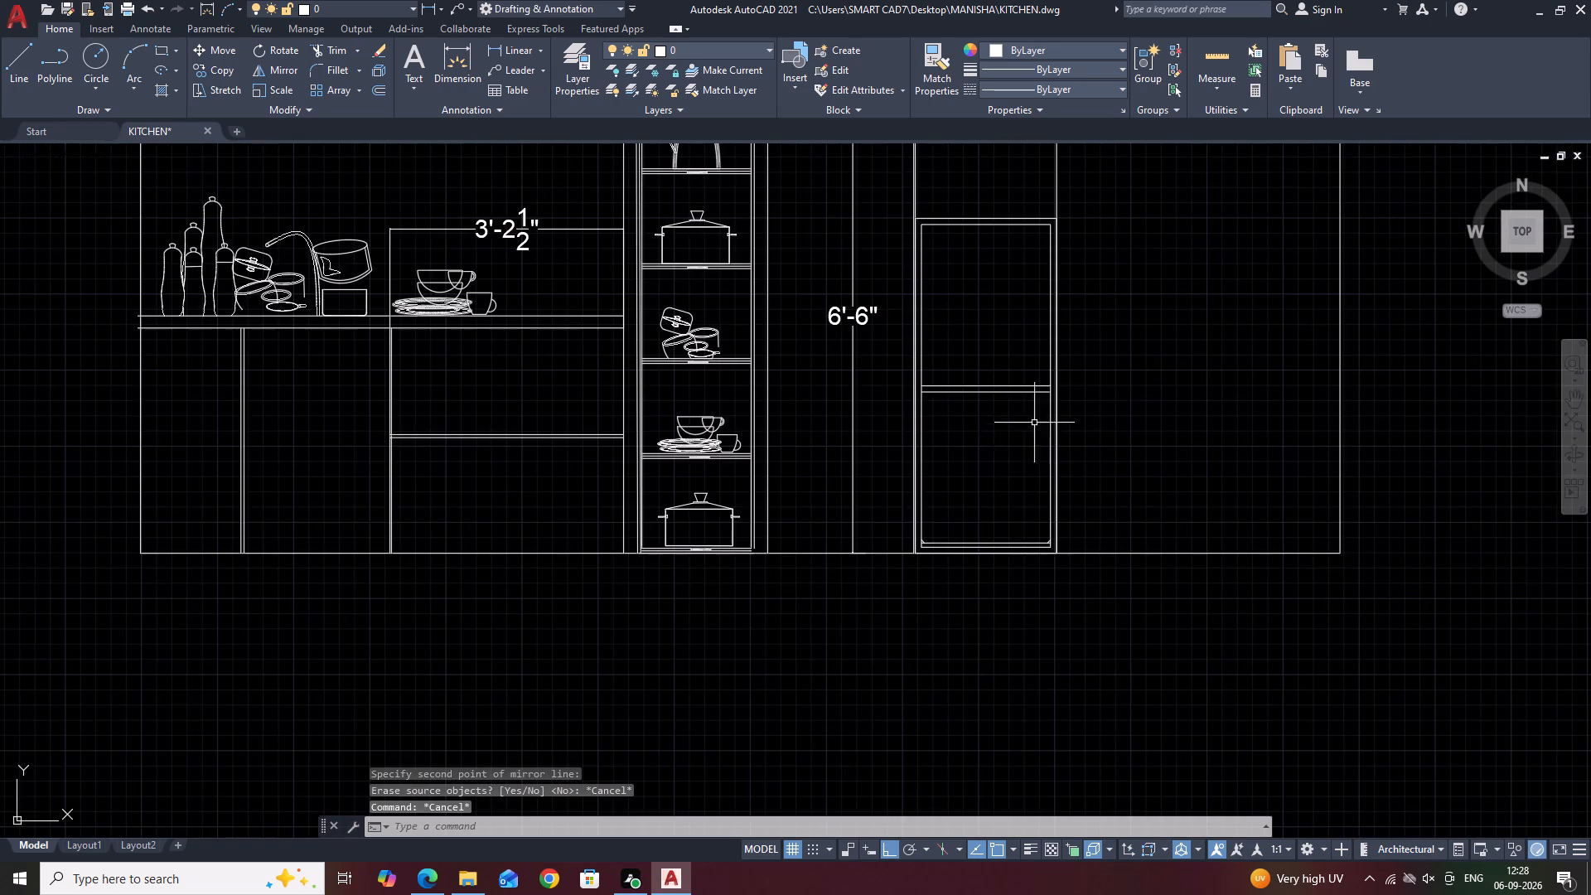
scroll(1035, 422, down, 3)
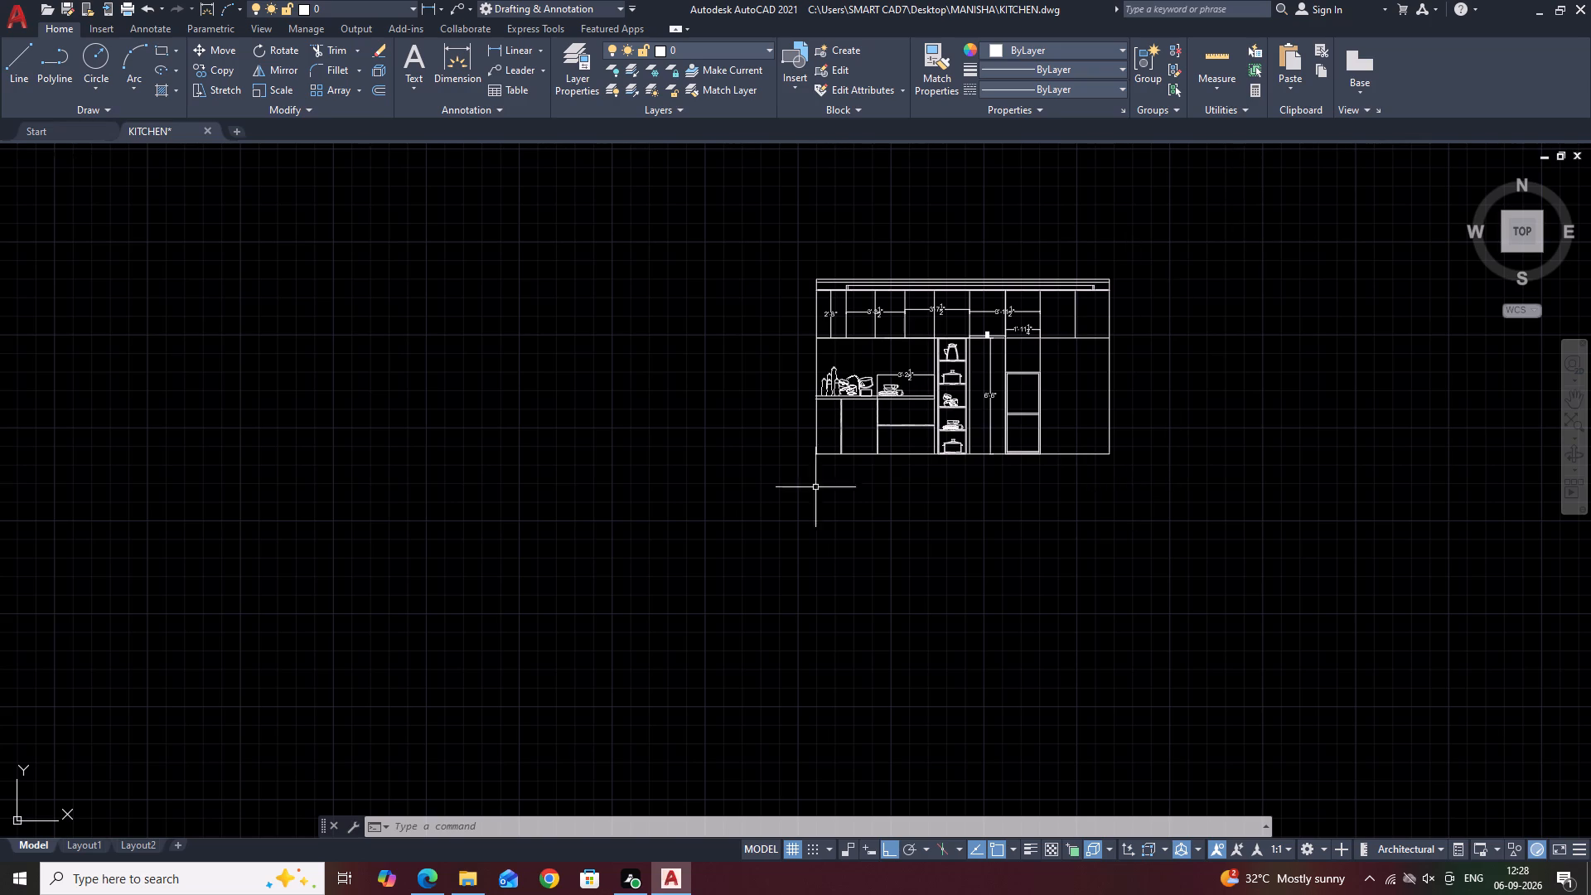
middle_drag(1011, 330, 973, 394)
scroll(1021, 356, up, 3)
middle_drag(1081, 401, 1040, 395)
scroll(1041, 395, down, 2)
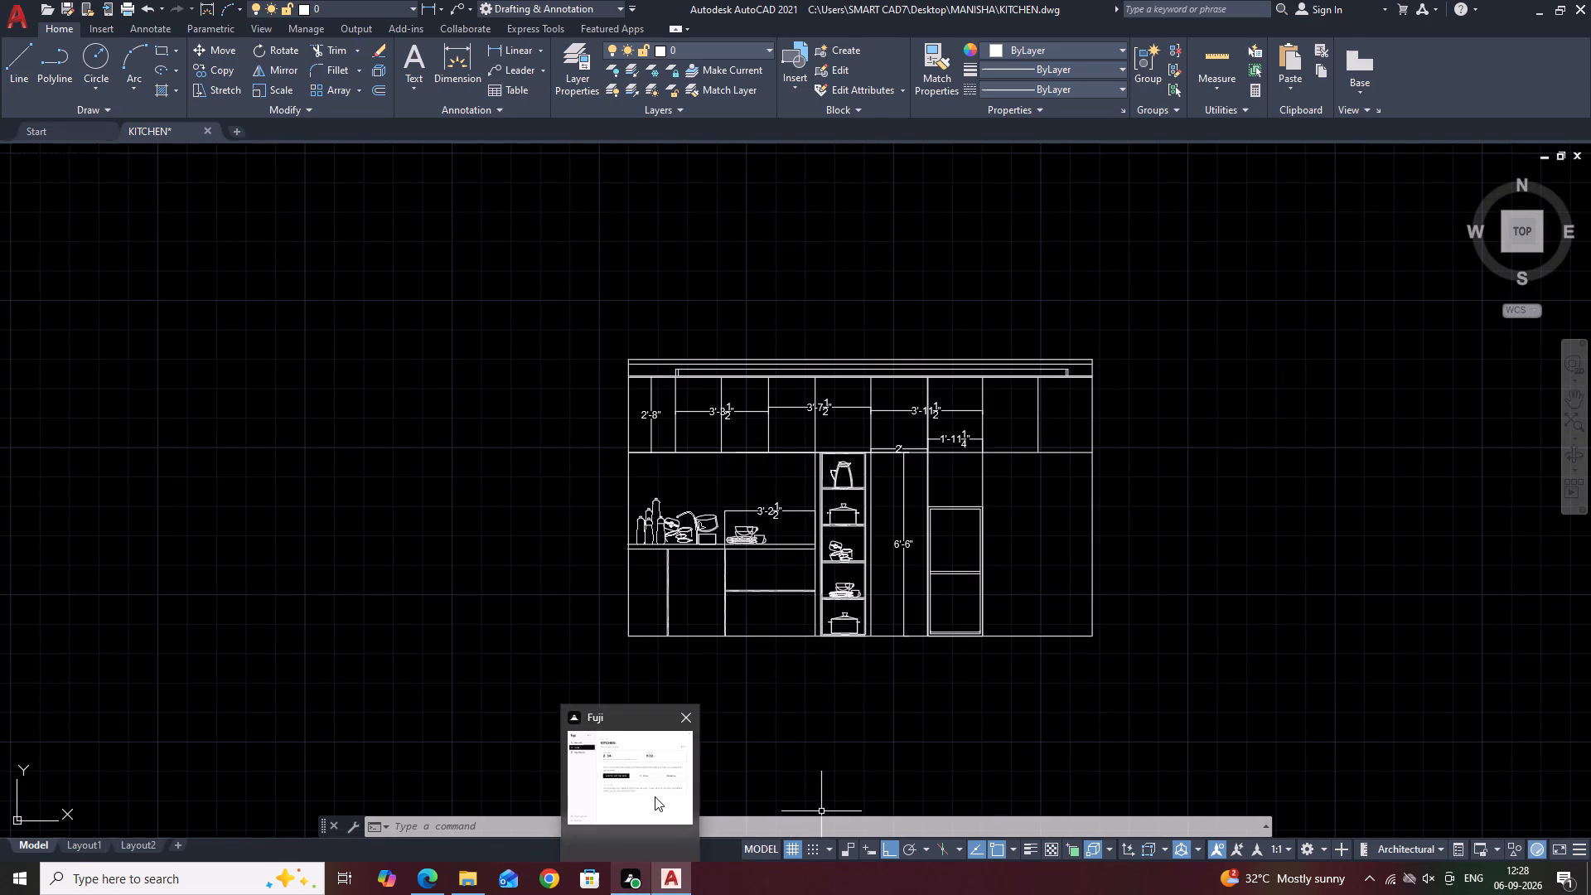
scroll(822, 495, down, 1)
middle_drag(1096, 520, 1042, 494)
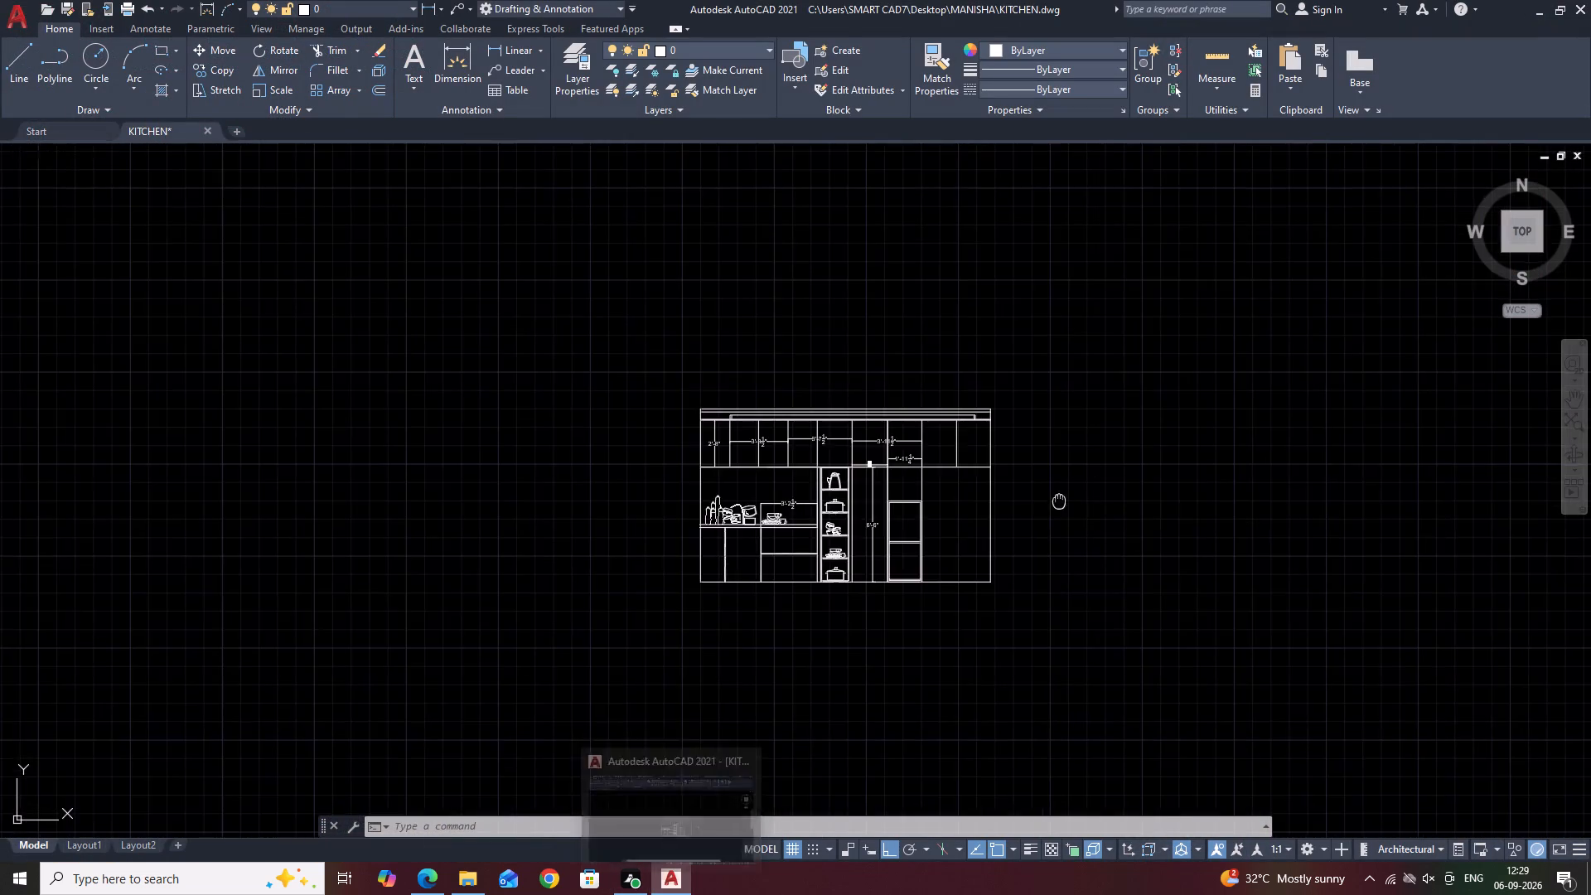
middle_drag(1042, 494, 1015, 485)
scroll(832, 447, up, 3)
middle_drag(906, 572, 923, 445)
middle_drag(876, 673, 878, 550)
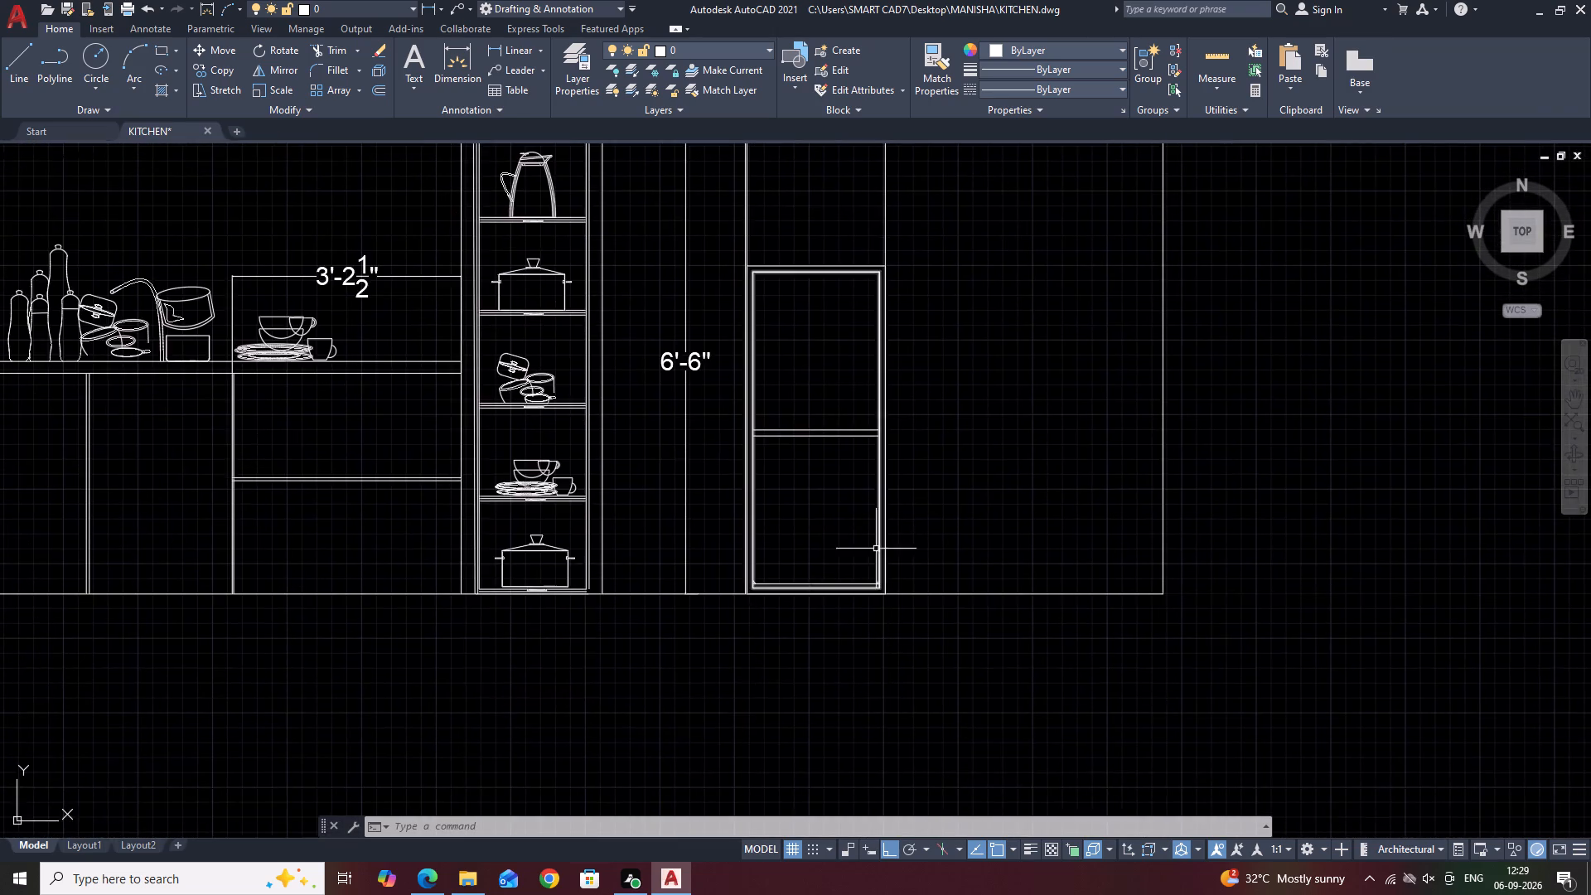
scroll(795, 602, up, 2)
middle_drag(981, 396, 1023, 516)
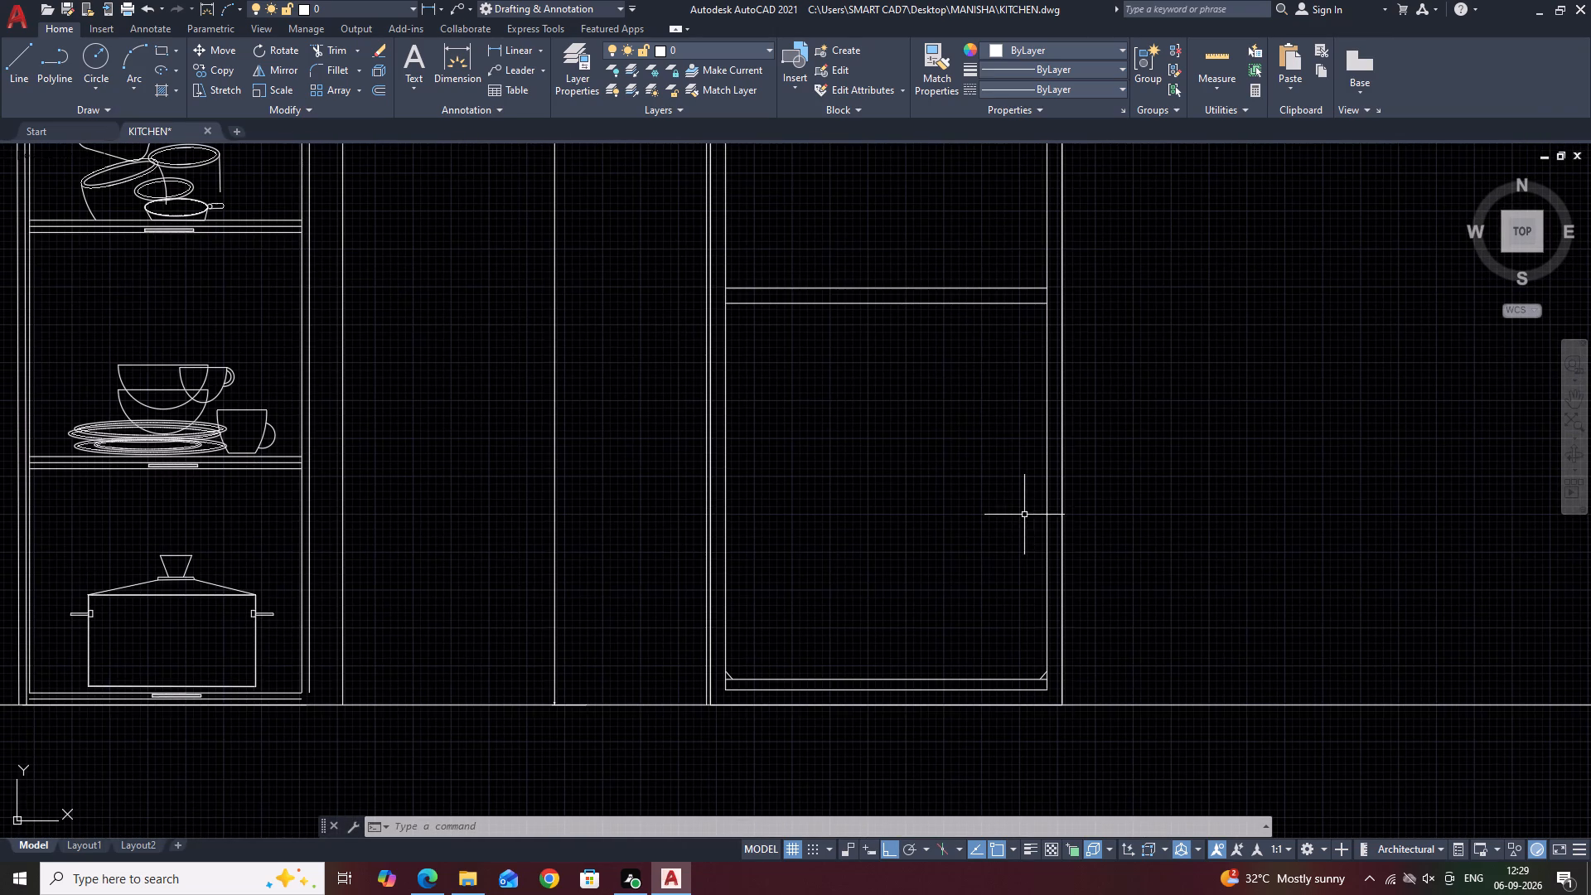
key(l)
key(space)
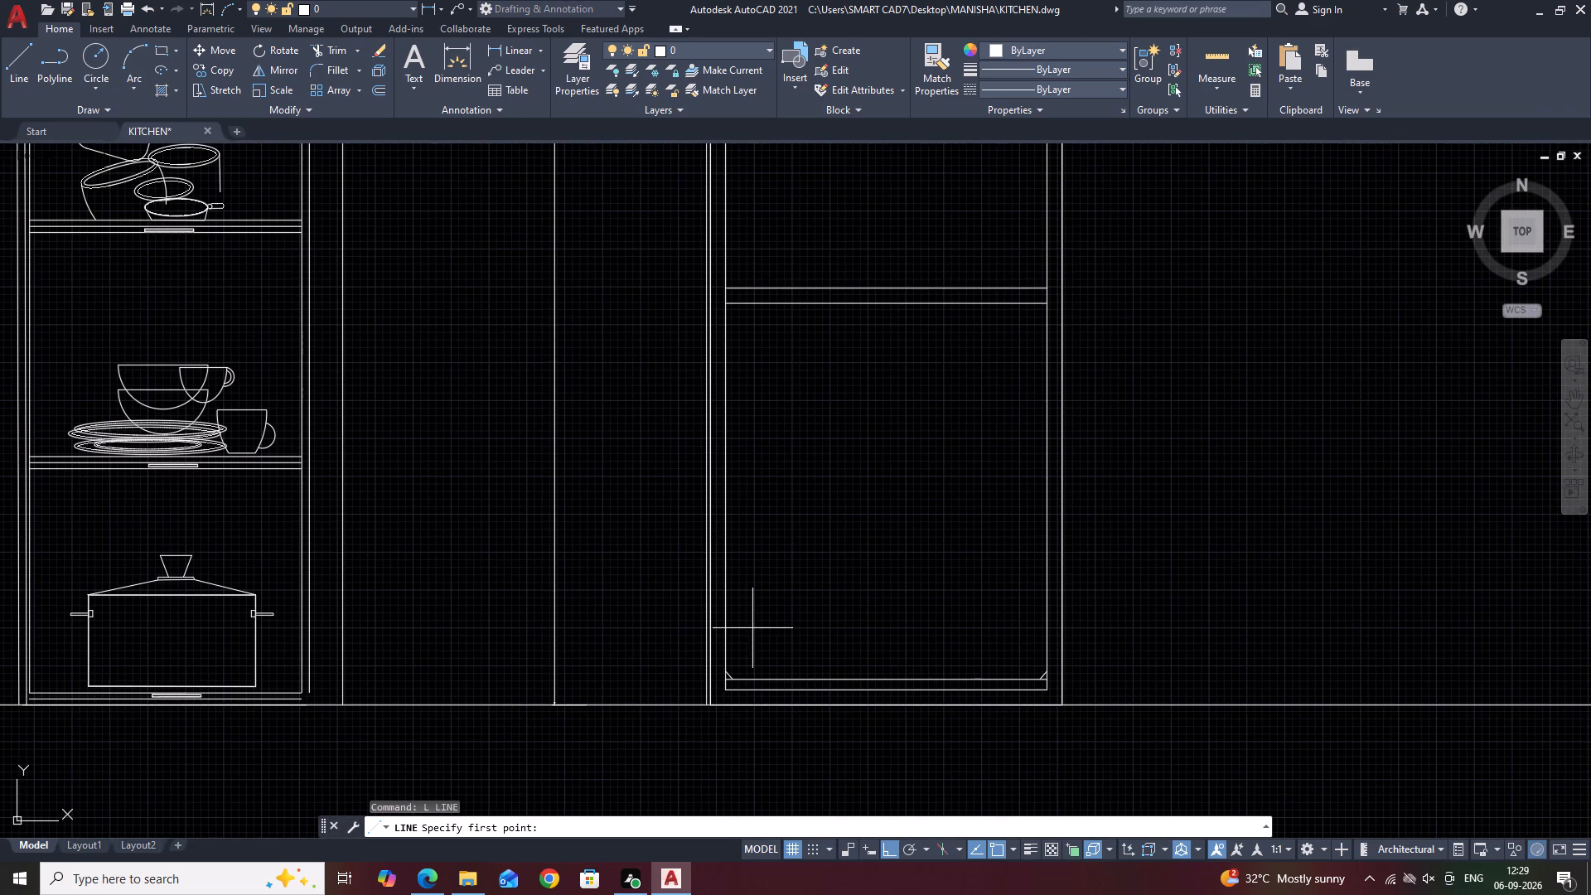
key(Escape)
Mirror both bottom corner diagonals about a horizontal axis near the lower door's mid-height, keeping the originals.
scroll(717, 670, up, 2)
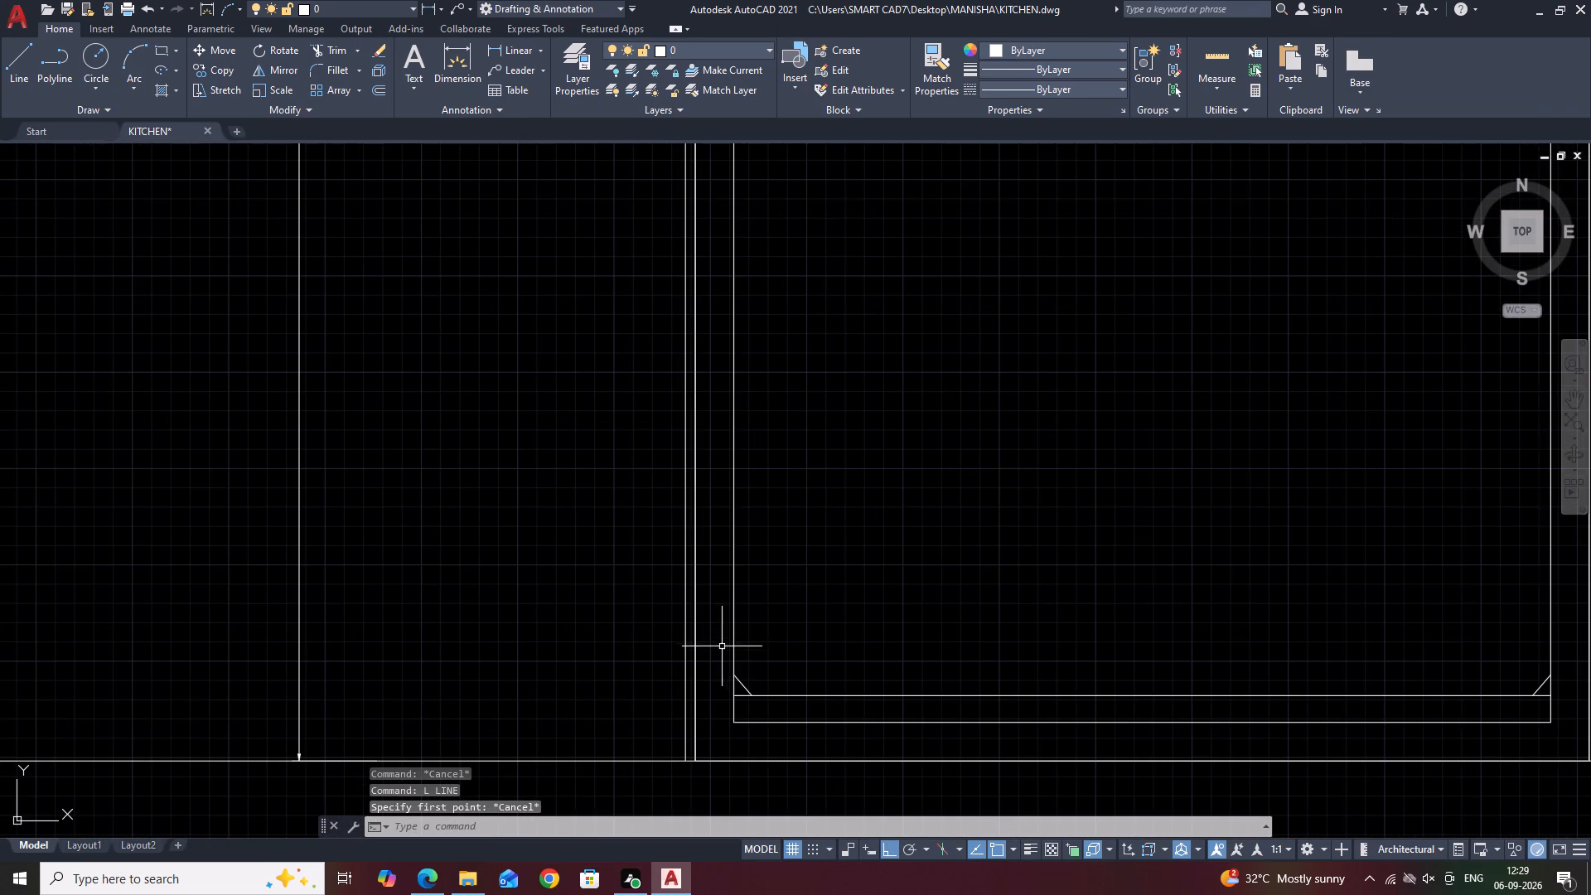
drag(718, 641, 723, 651)
scroll(811, 685, down, 2)
scroll(1124, 696, up, 2)
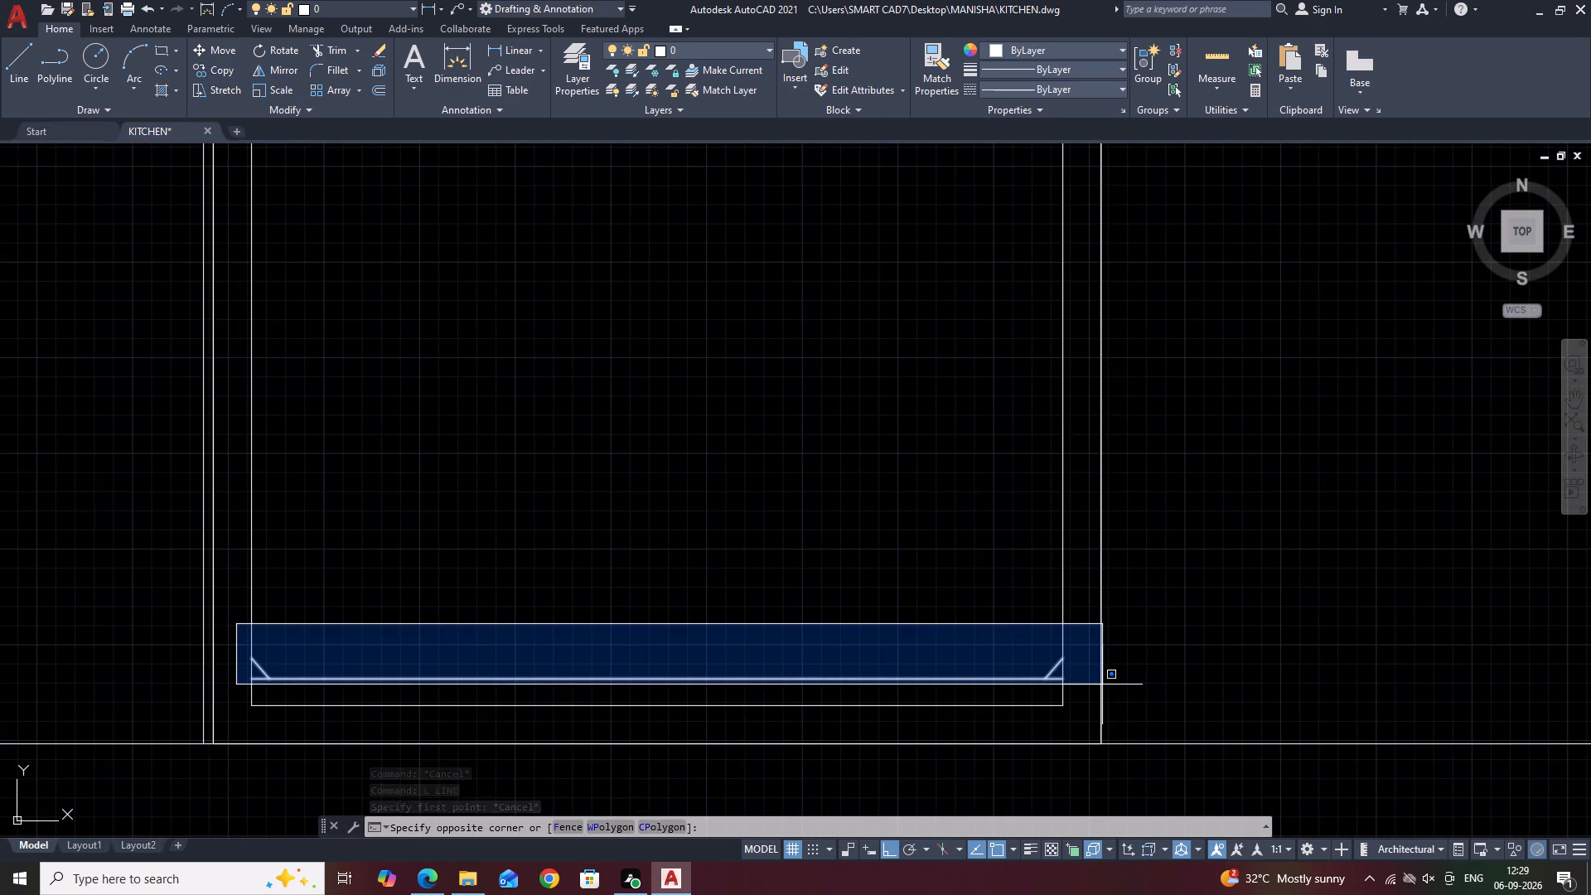
scroll(1102, 684, up, 2)
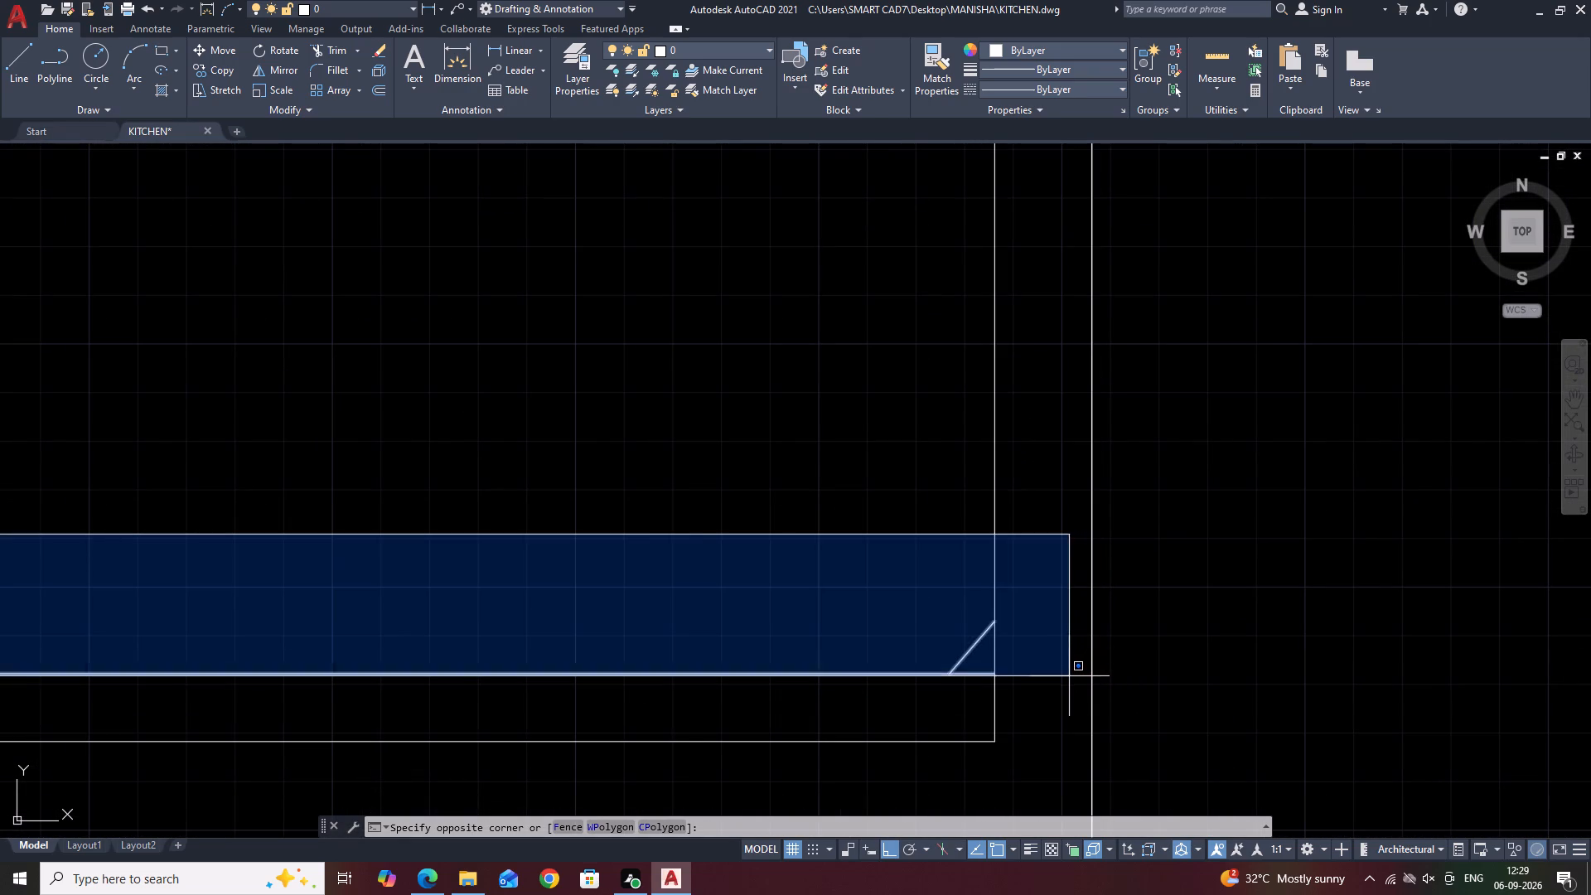
click(1069, 676)
middle_drag(935, 648, 1112, 612)
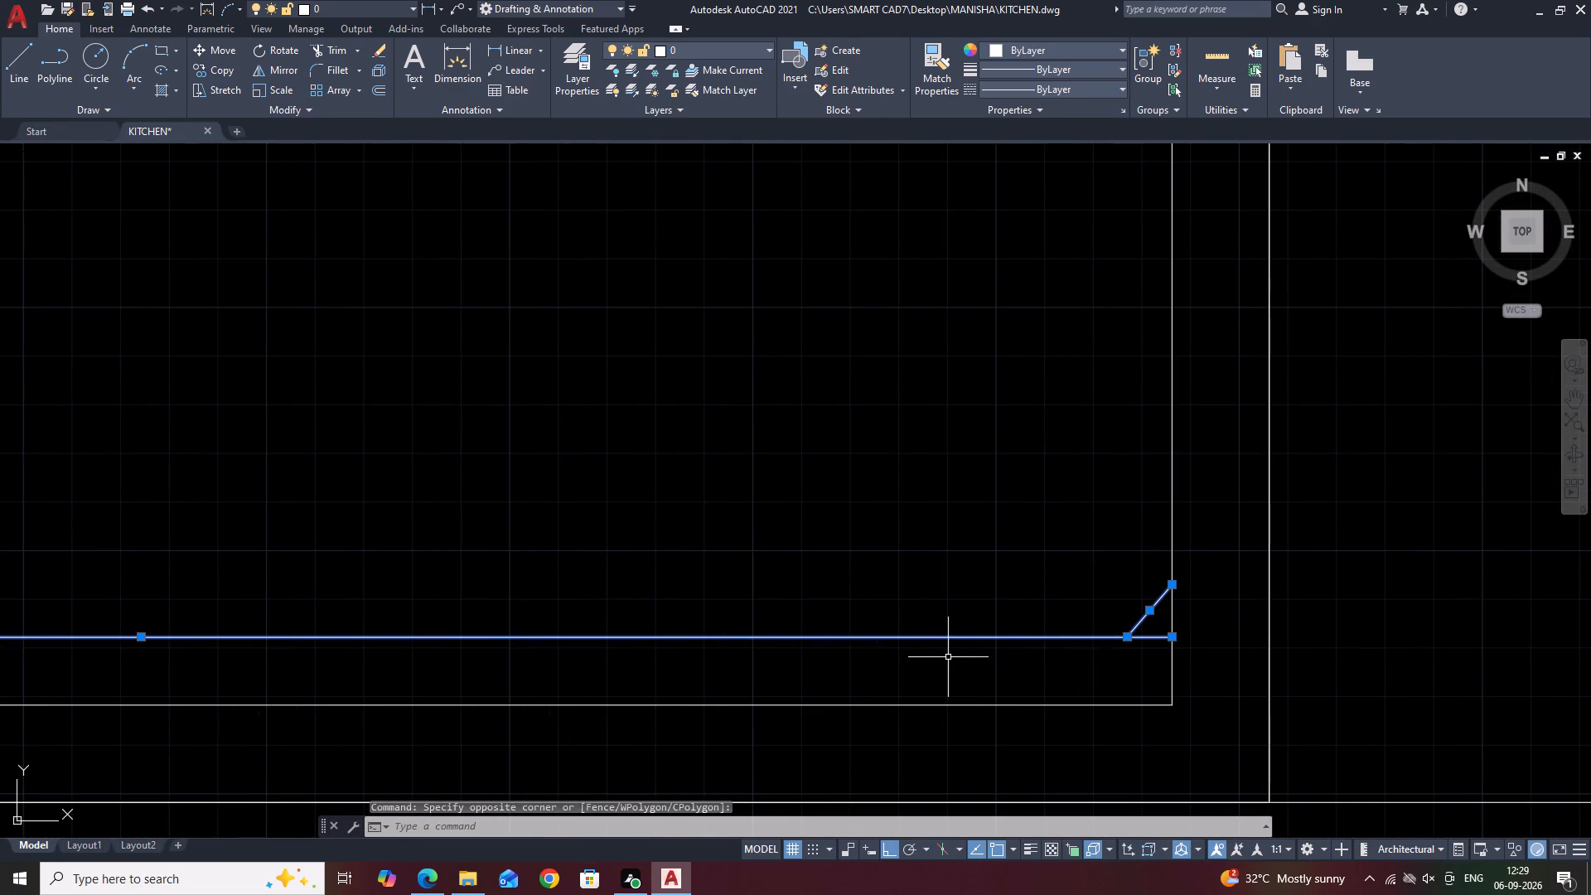
shift+click(967, 616)
shift+click(919, 666)
middle_drag(956, 442, 985, 606)
key(m)
key(i)
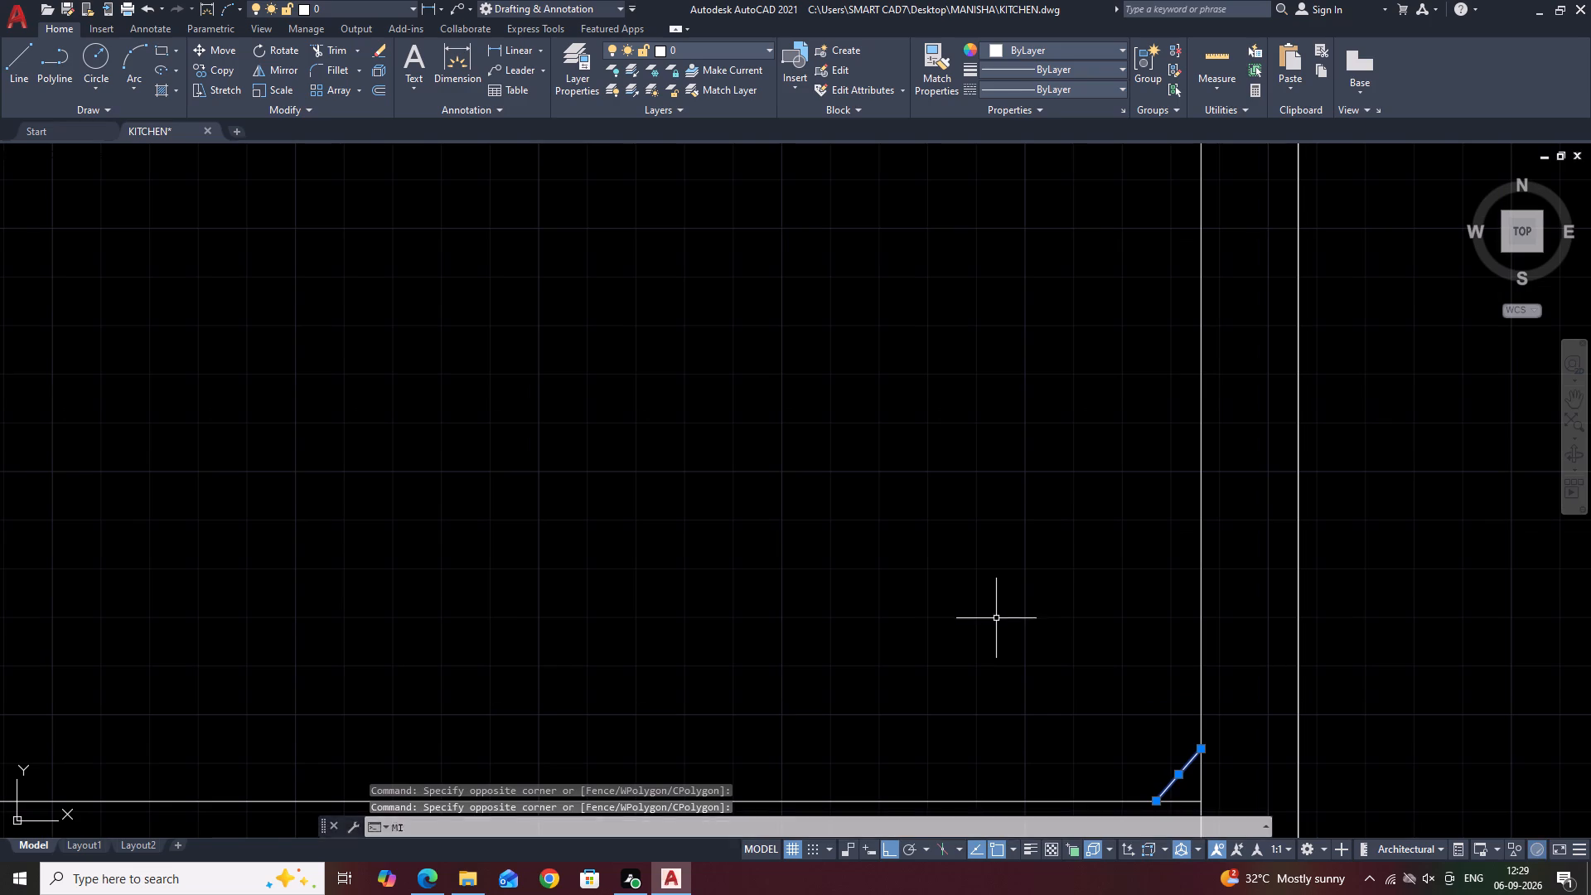
key(space)
scroll(996, 618, down, 3)
scroll(1039, 417, down, 2)
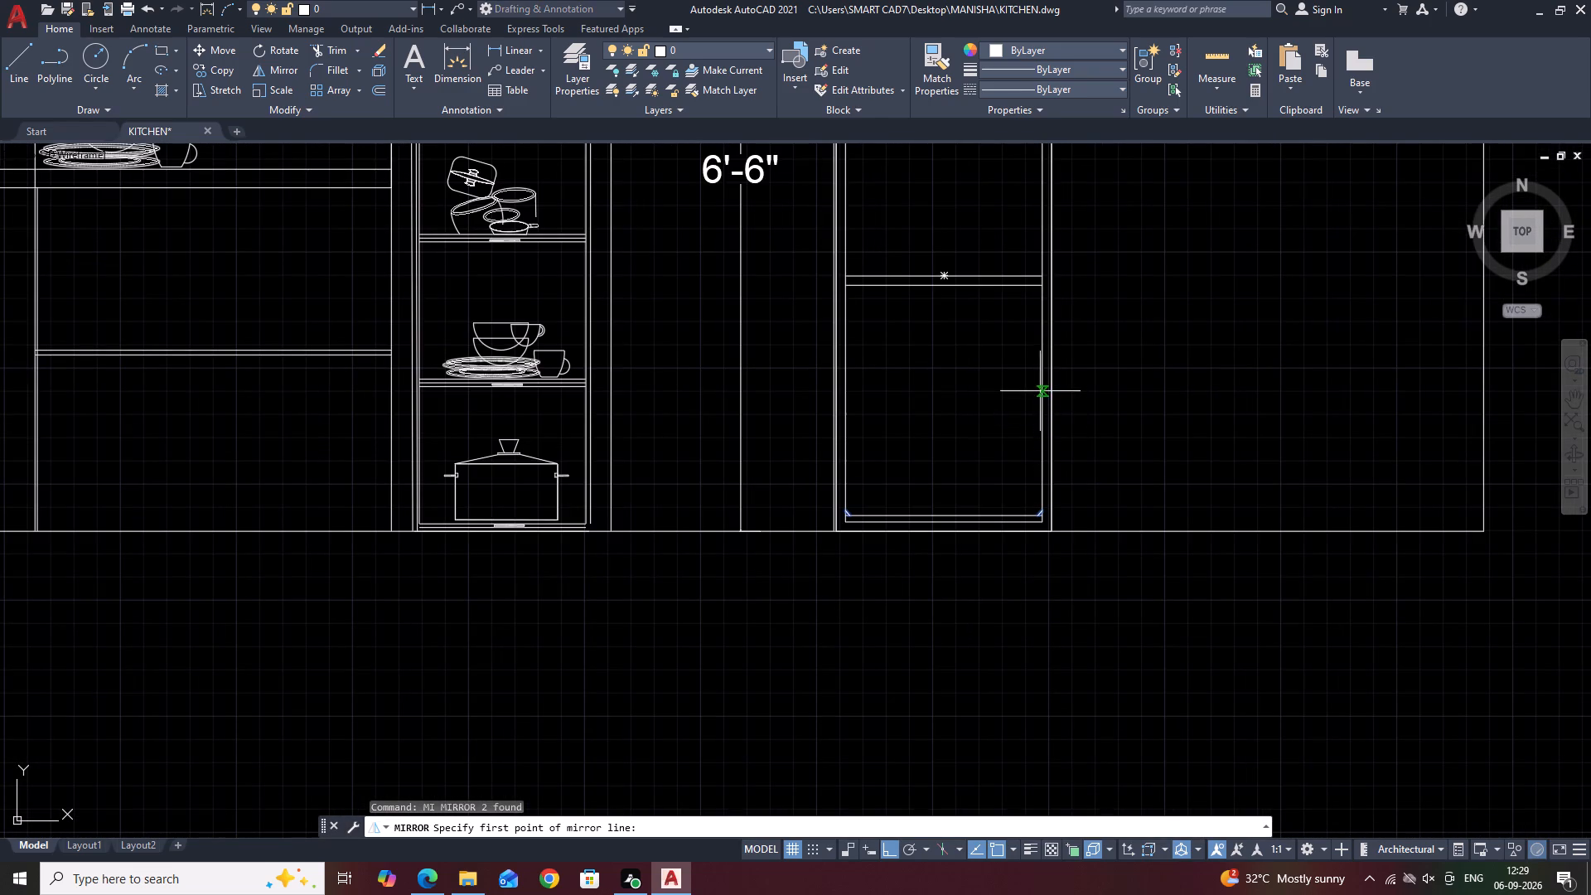
click(1042, 414)
click(1124, 402)
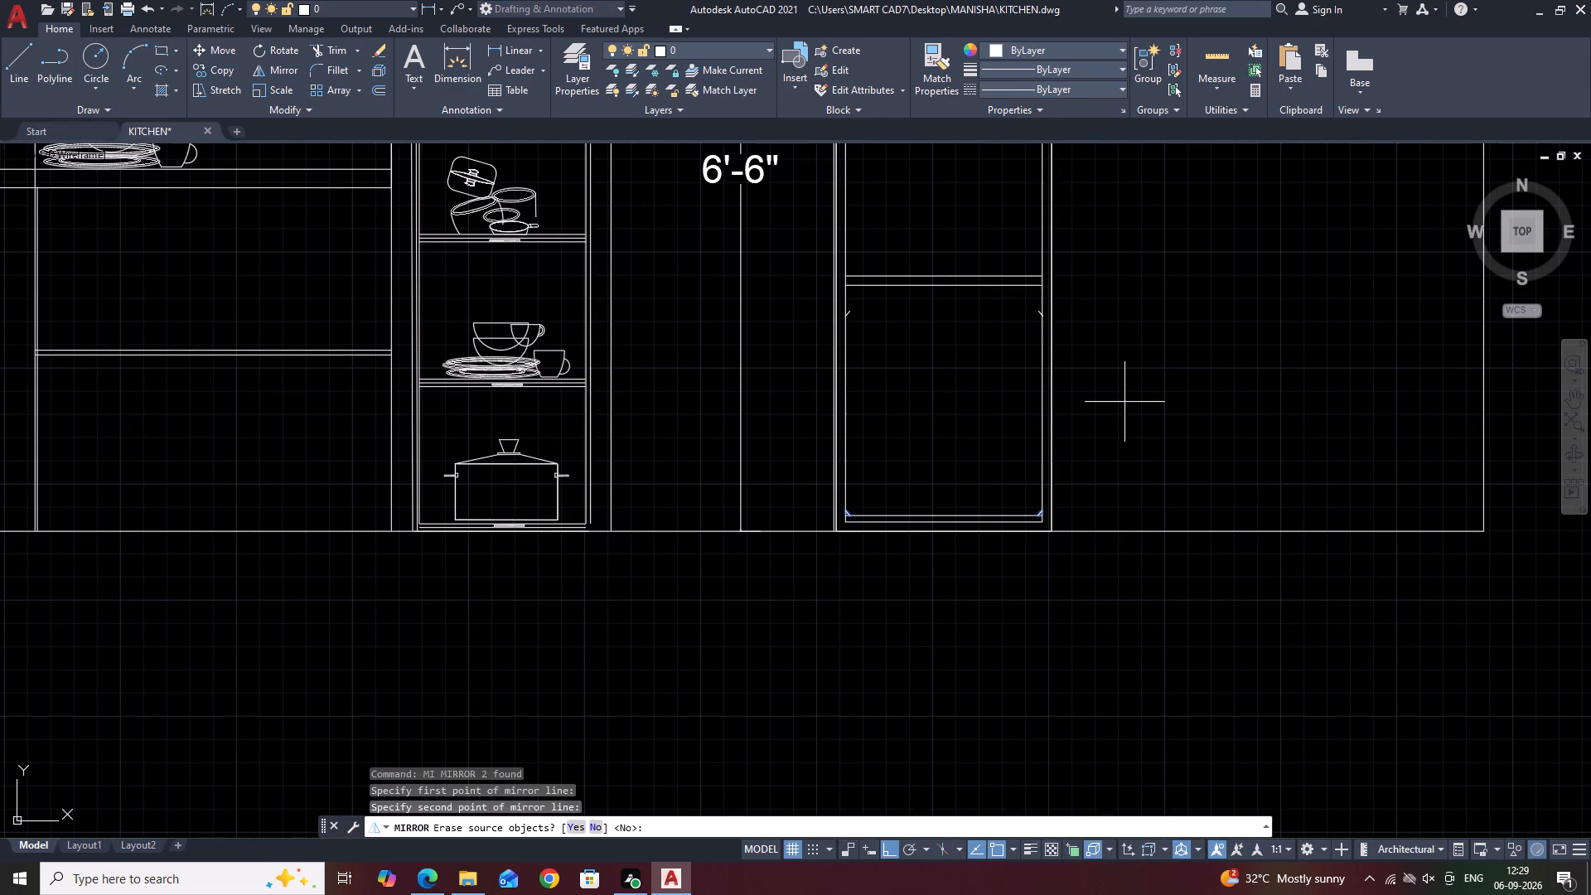
key(Return)
Move the two mirrored diagonals straight up so they meet the lower line of the middle rail.
scroll(844, 301, up, 3)
click(809, 288)
scroll(882, 360, down, 3)
click(1250, 407)
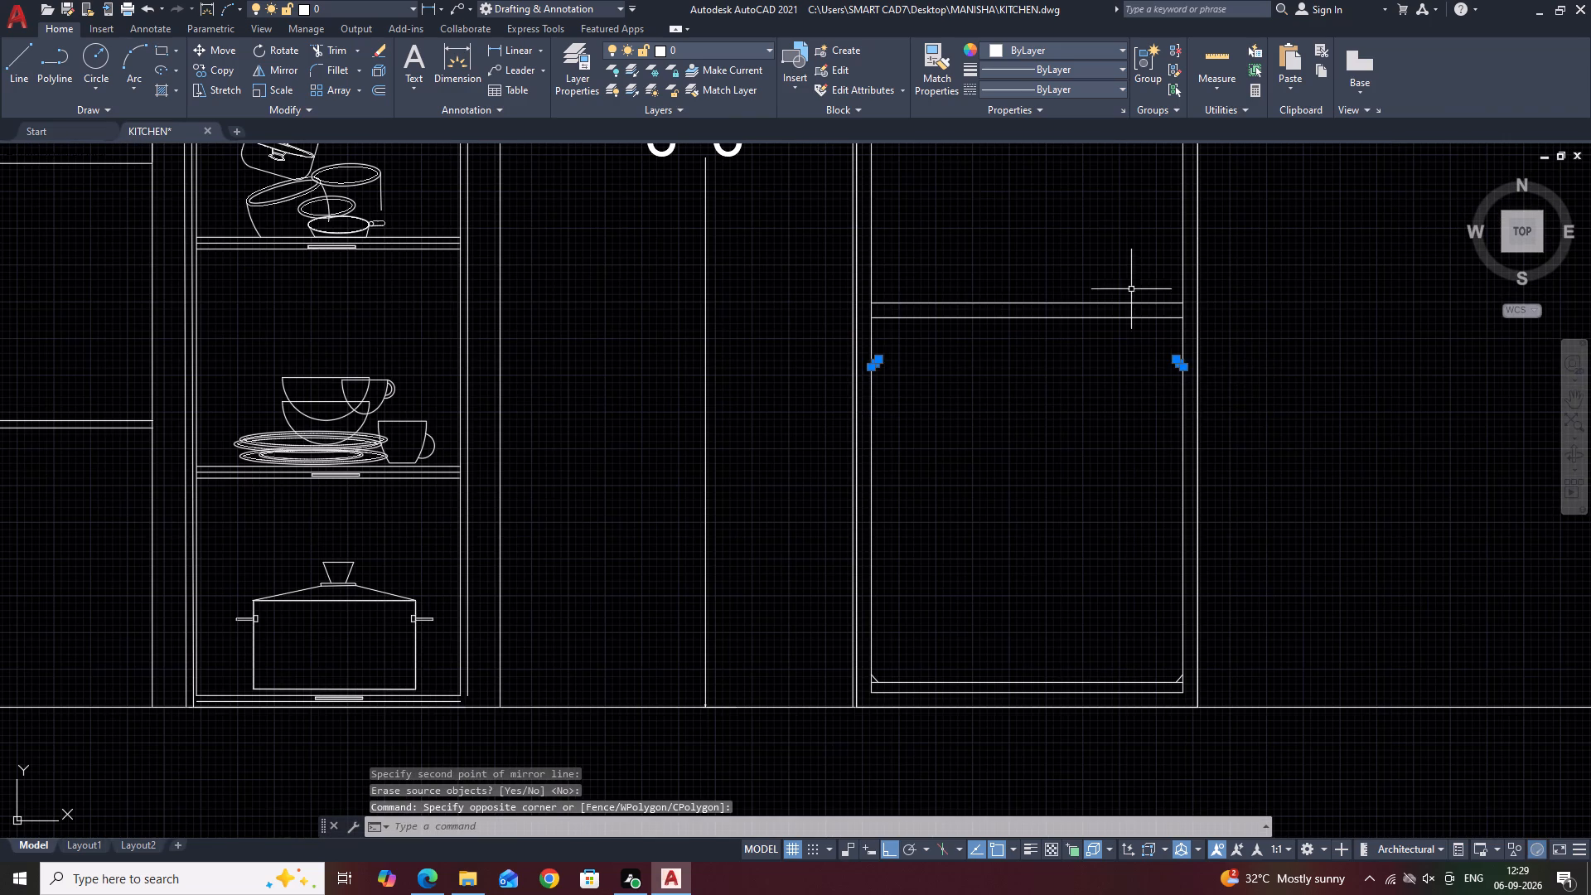
middle_drag(1129, 280, 1068, 472)
key(m)
key(space)
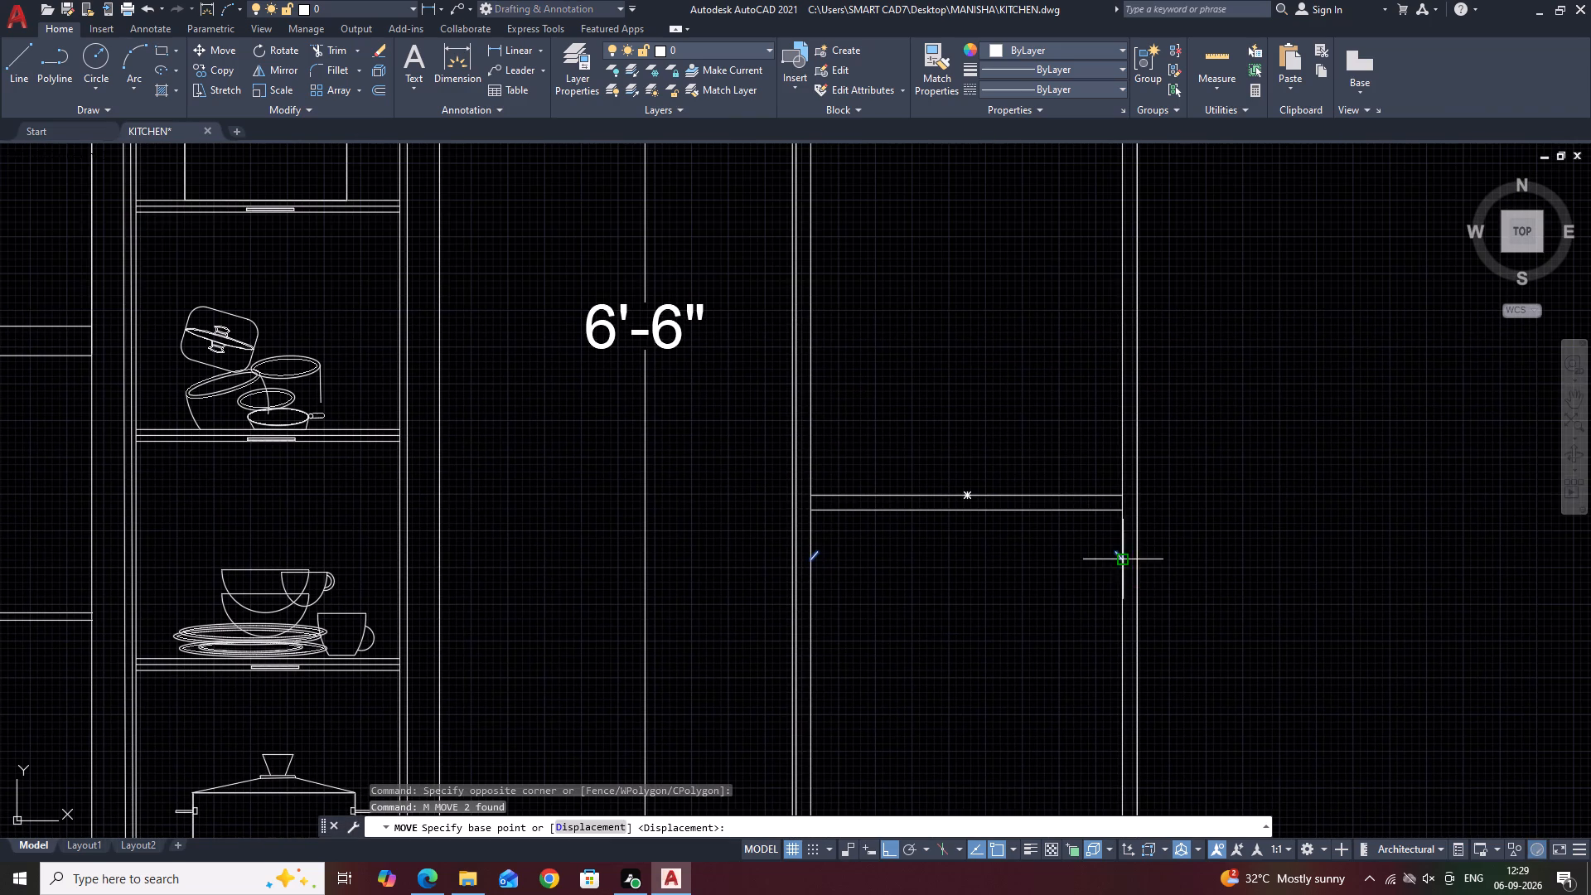
scroll(1120, 554, up, 4)
click(1124, 557)
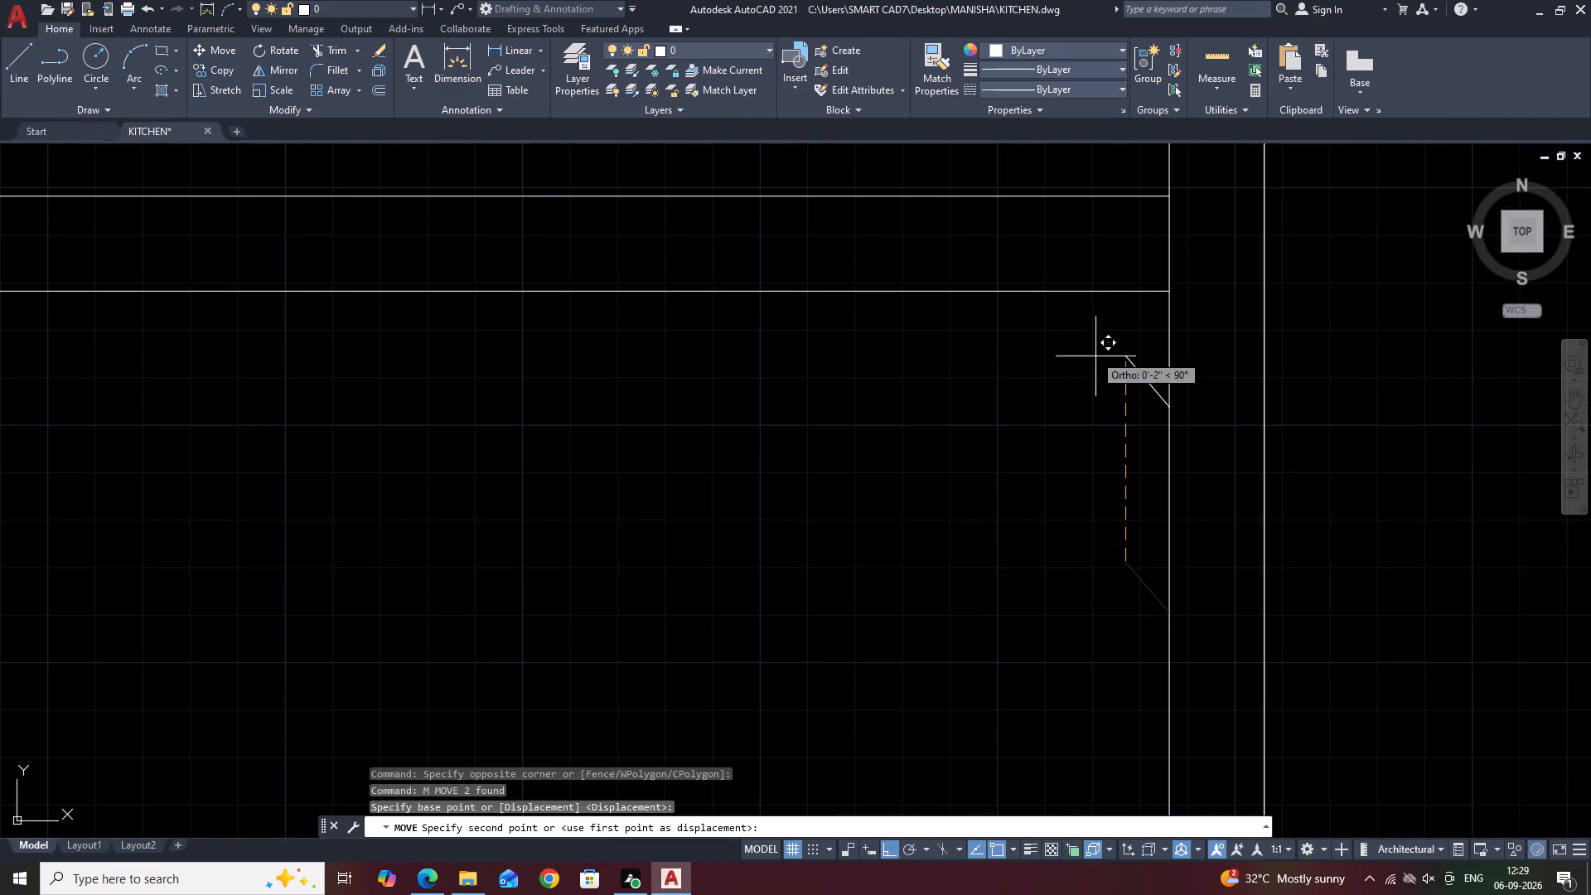
click(1122, 294)
scroll(1119, 442, down, 5)
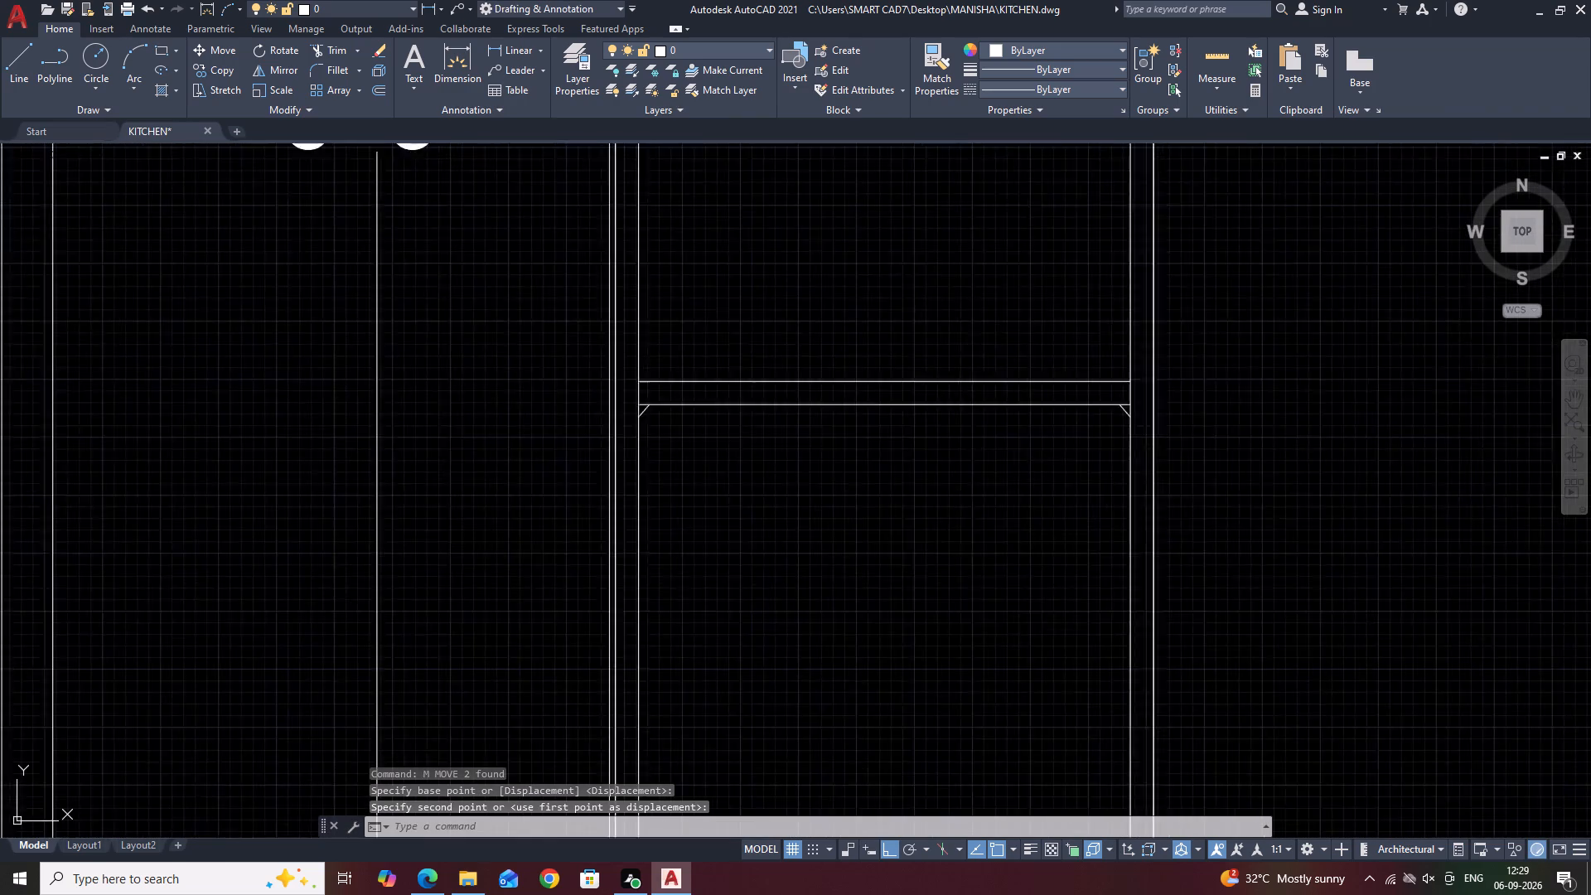
Trim the ends of the rail's lower line and the door's bottom line beyond the four corner diagonals.
scroll(1142, 419, down, 1)
middle_drag(1152, 507, 1129, 415)
scroll(1076, 480, up, 2)
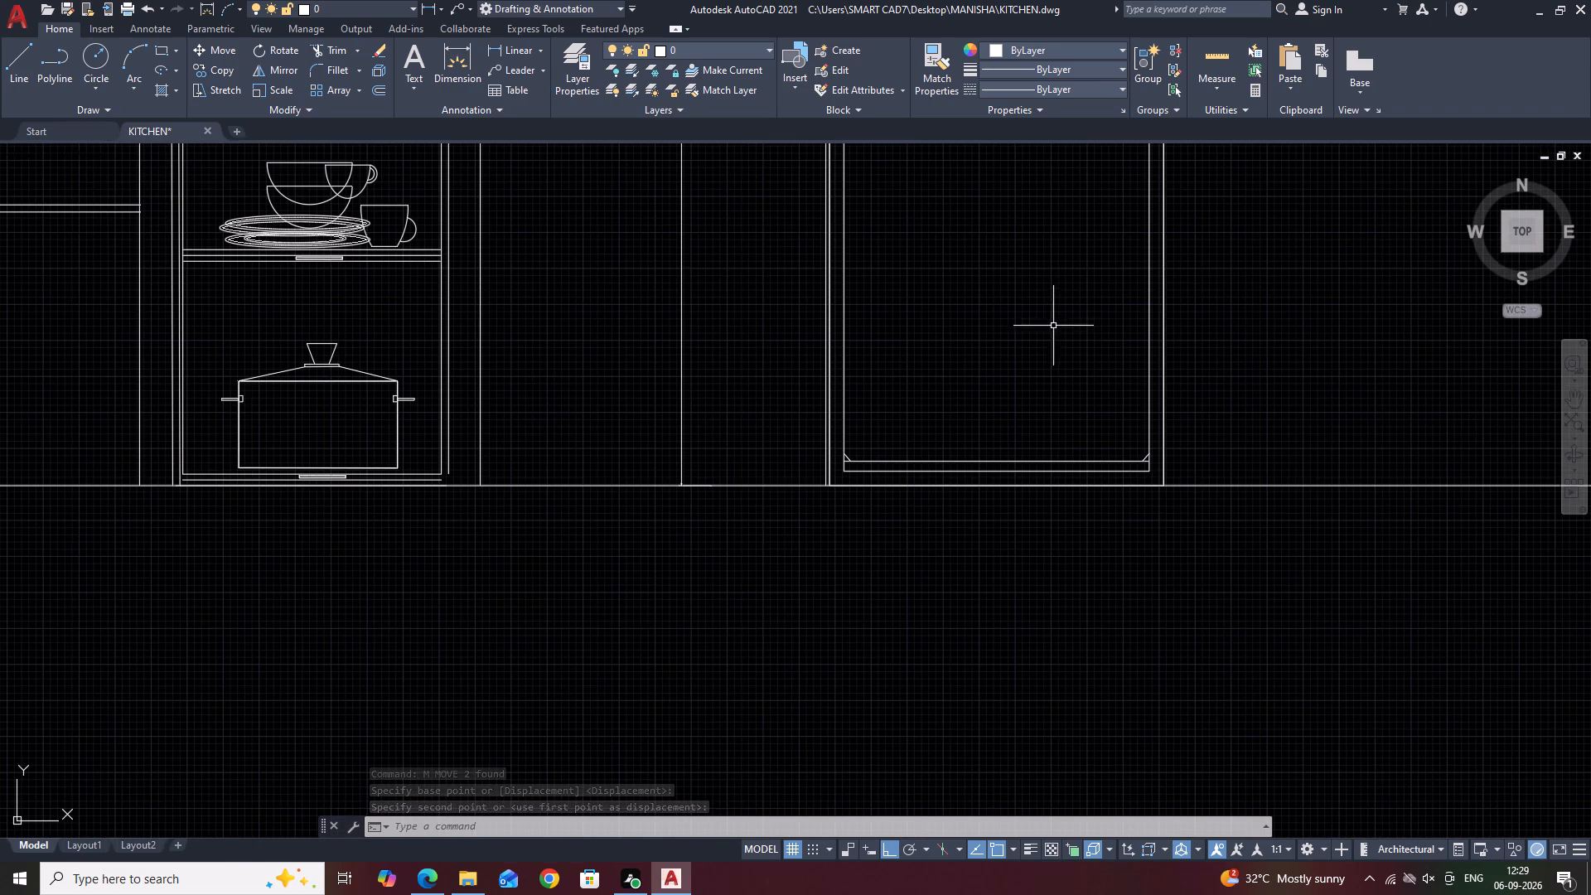
middle_drag(1054, 325, 1088, 494)
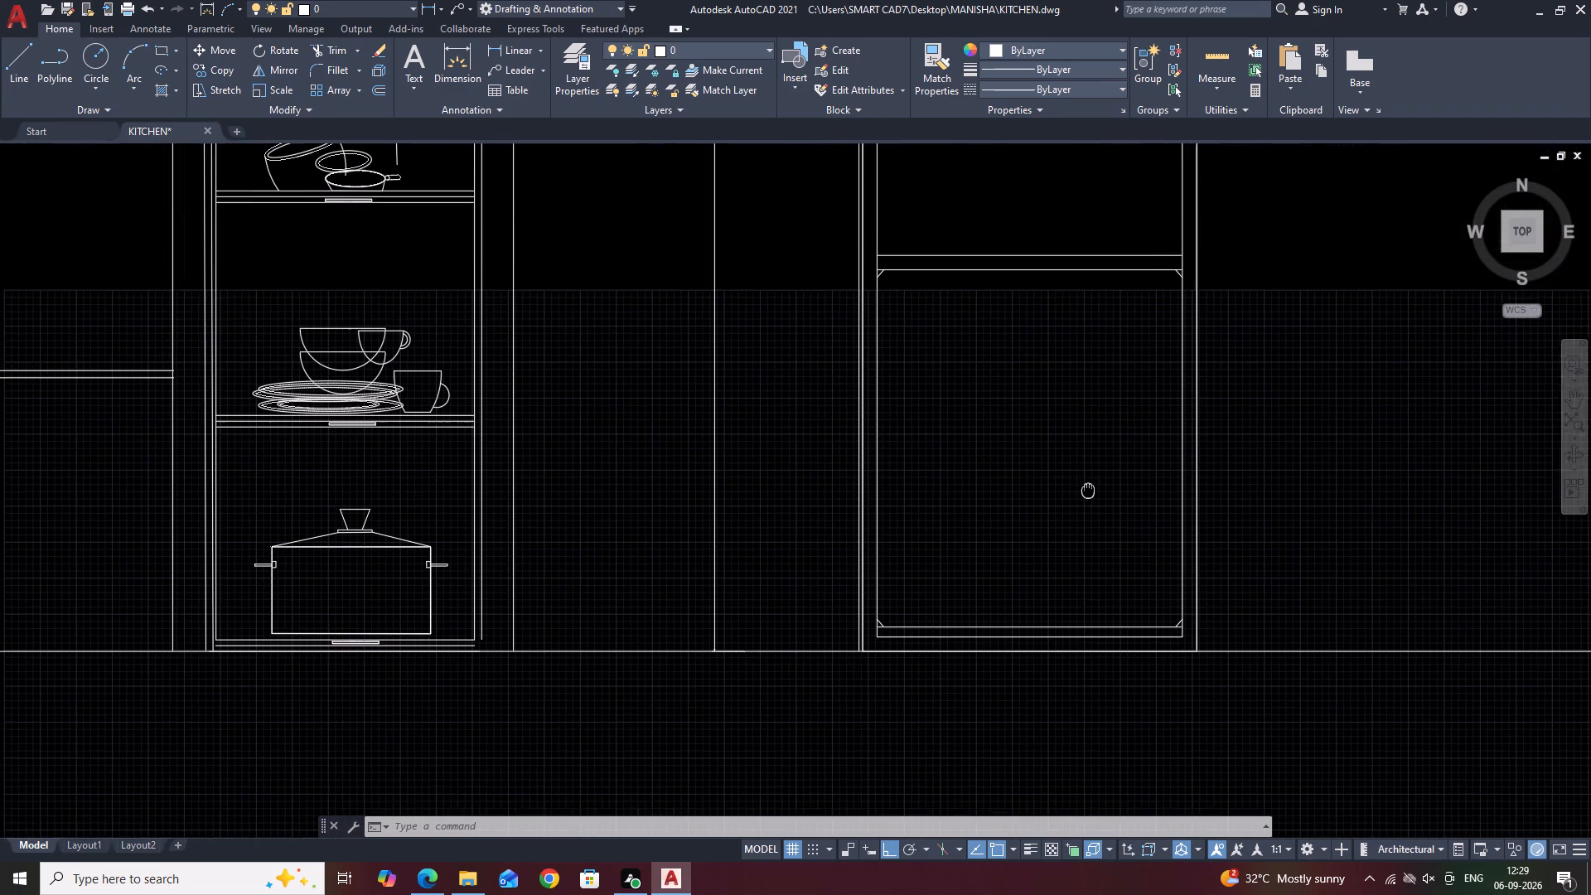
middle_drag(1088, 494, 1091, 503)
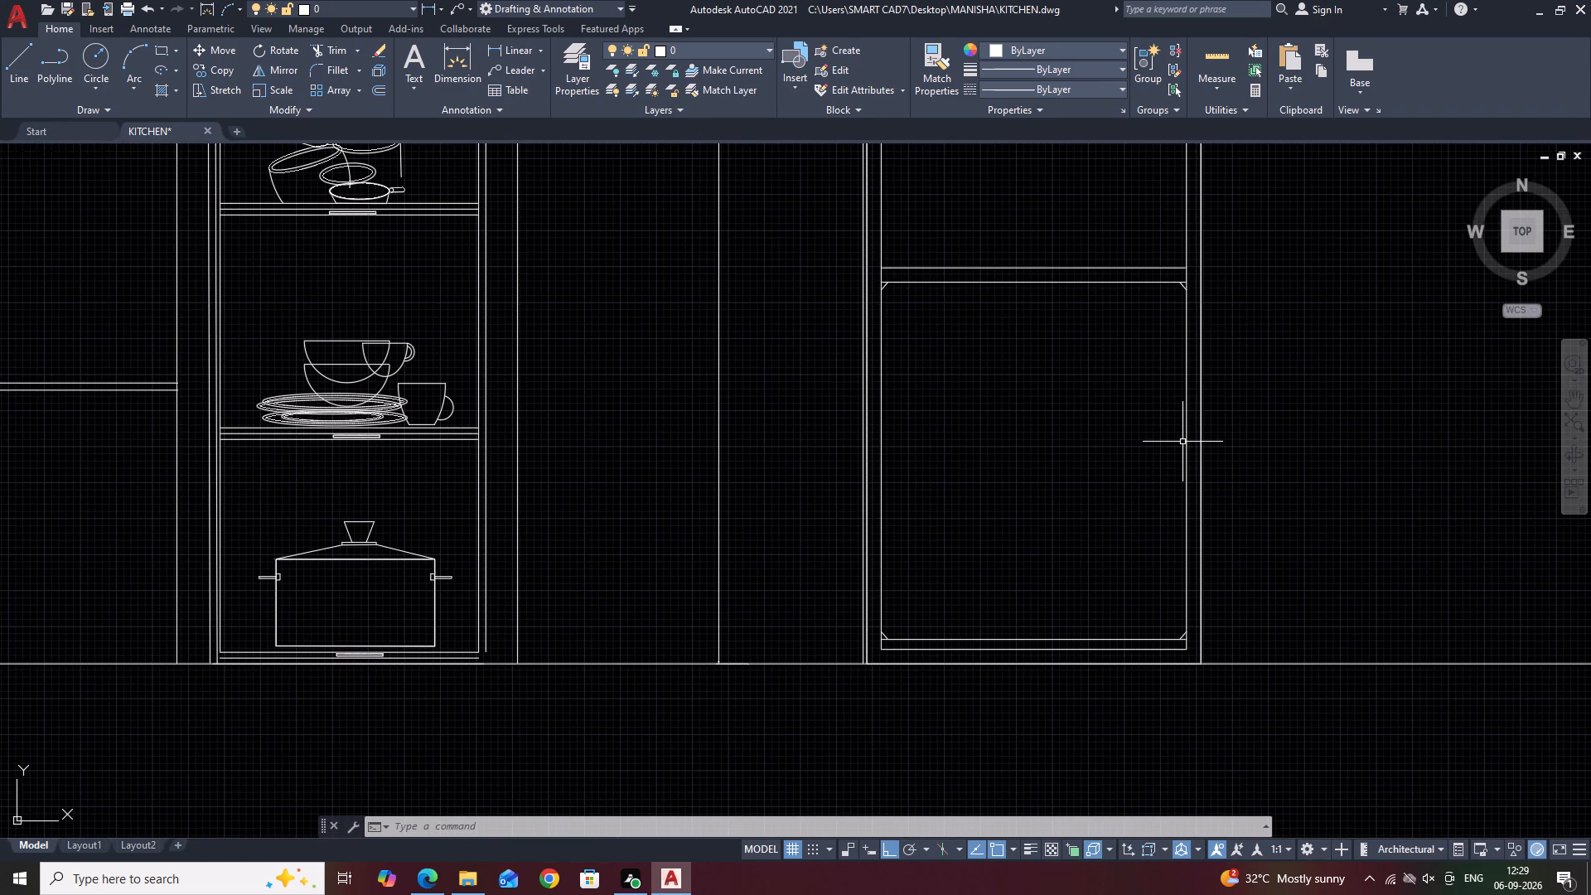
key(t)
key(r)
key(space)
scroll(865, 278, up, 3)
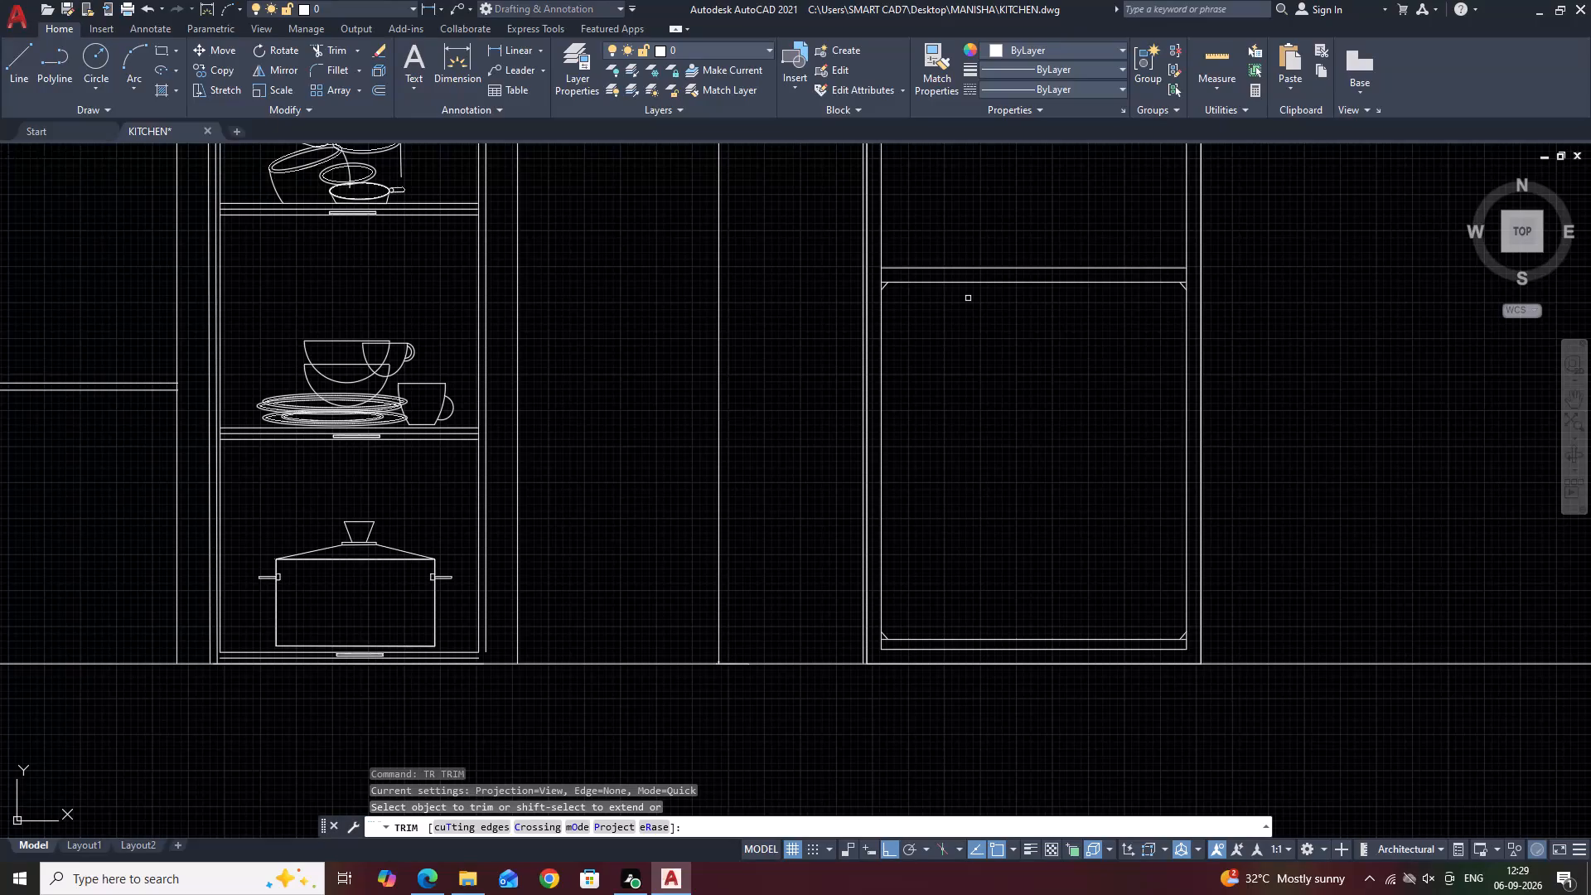
click(936, 299)
scroll(878, 342, down, 2)
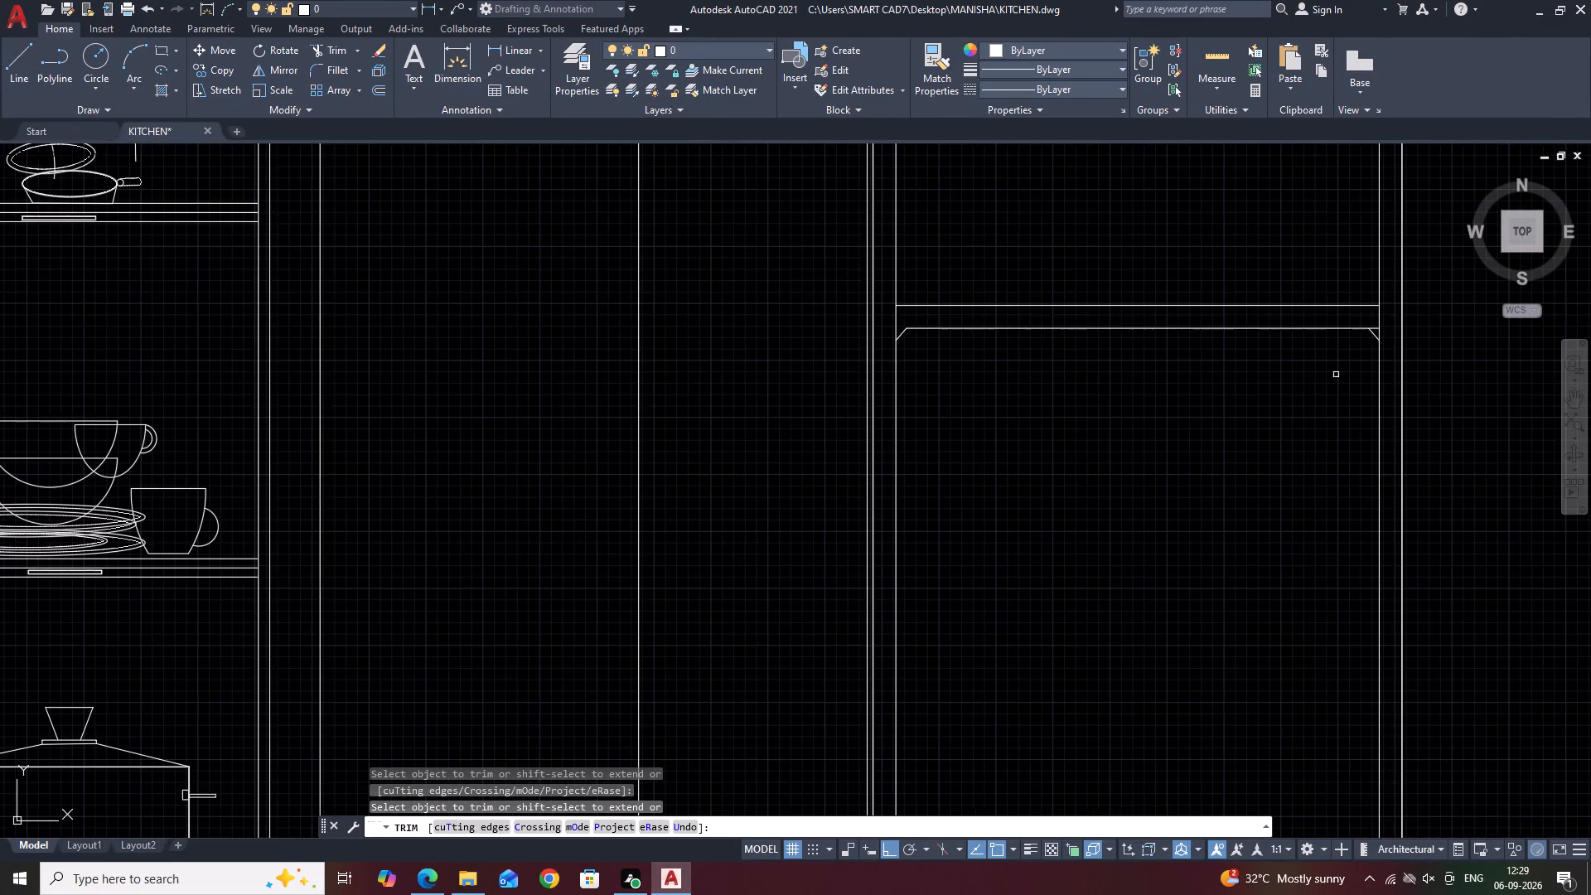
scroll(1380, 332, up, 3)
click(1350, 314)
scroll(1016, 177, down, 4)
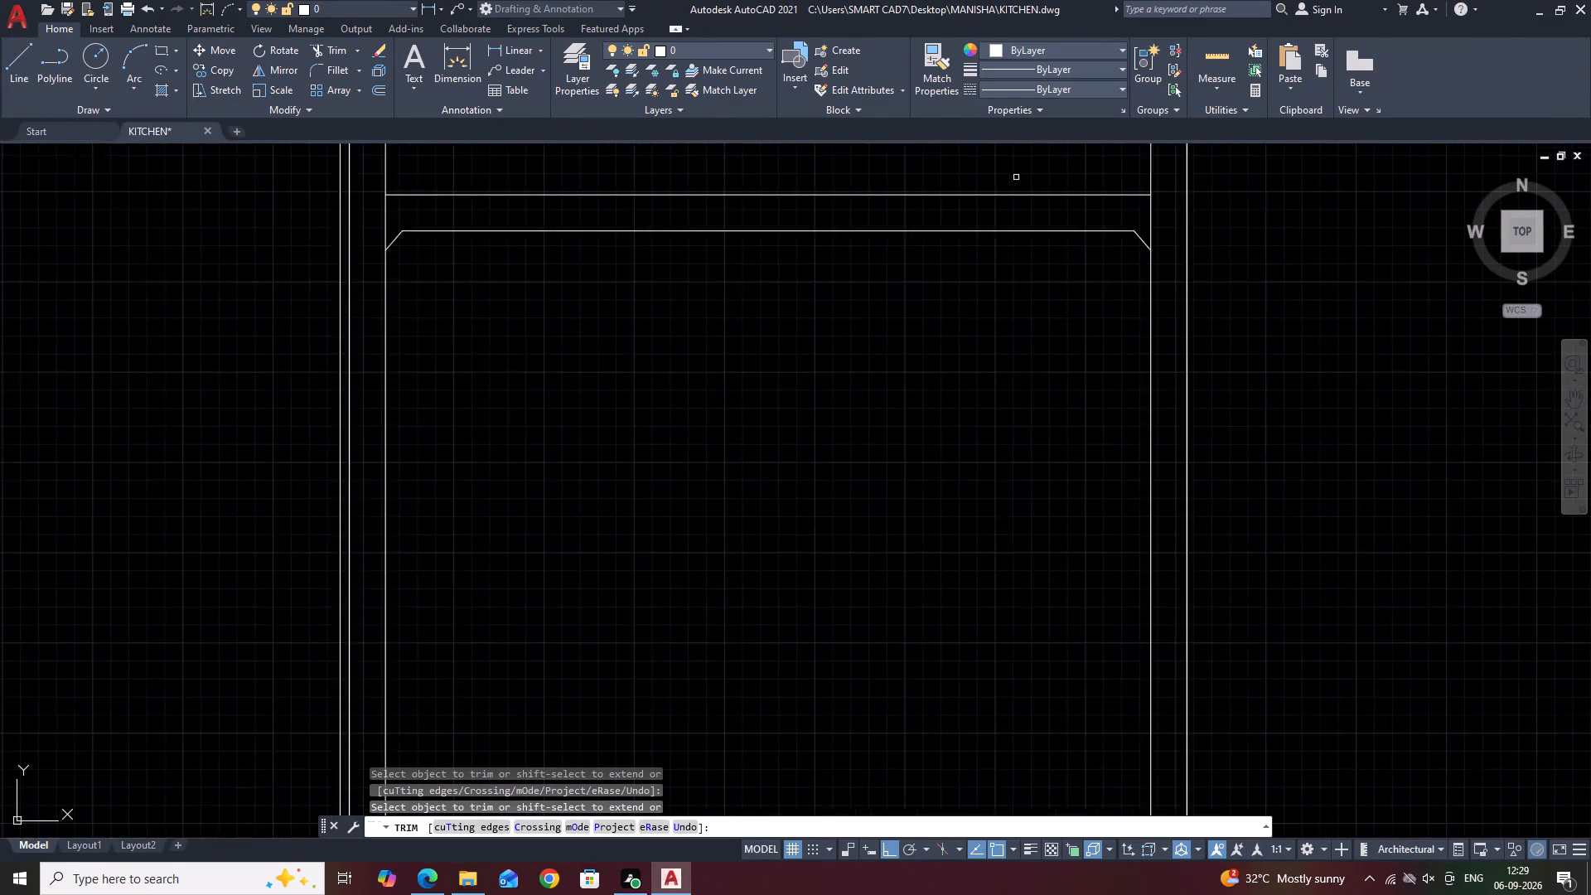
scroll(1042, 585, up, 2)
scroll(1101, 477, up, 3)
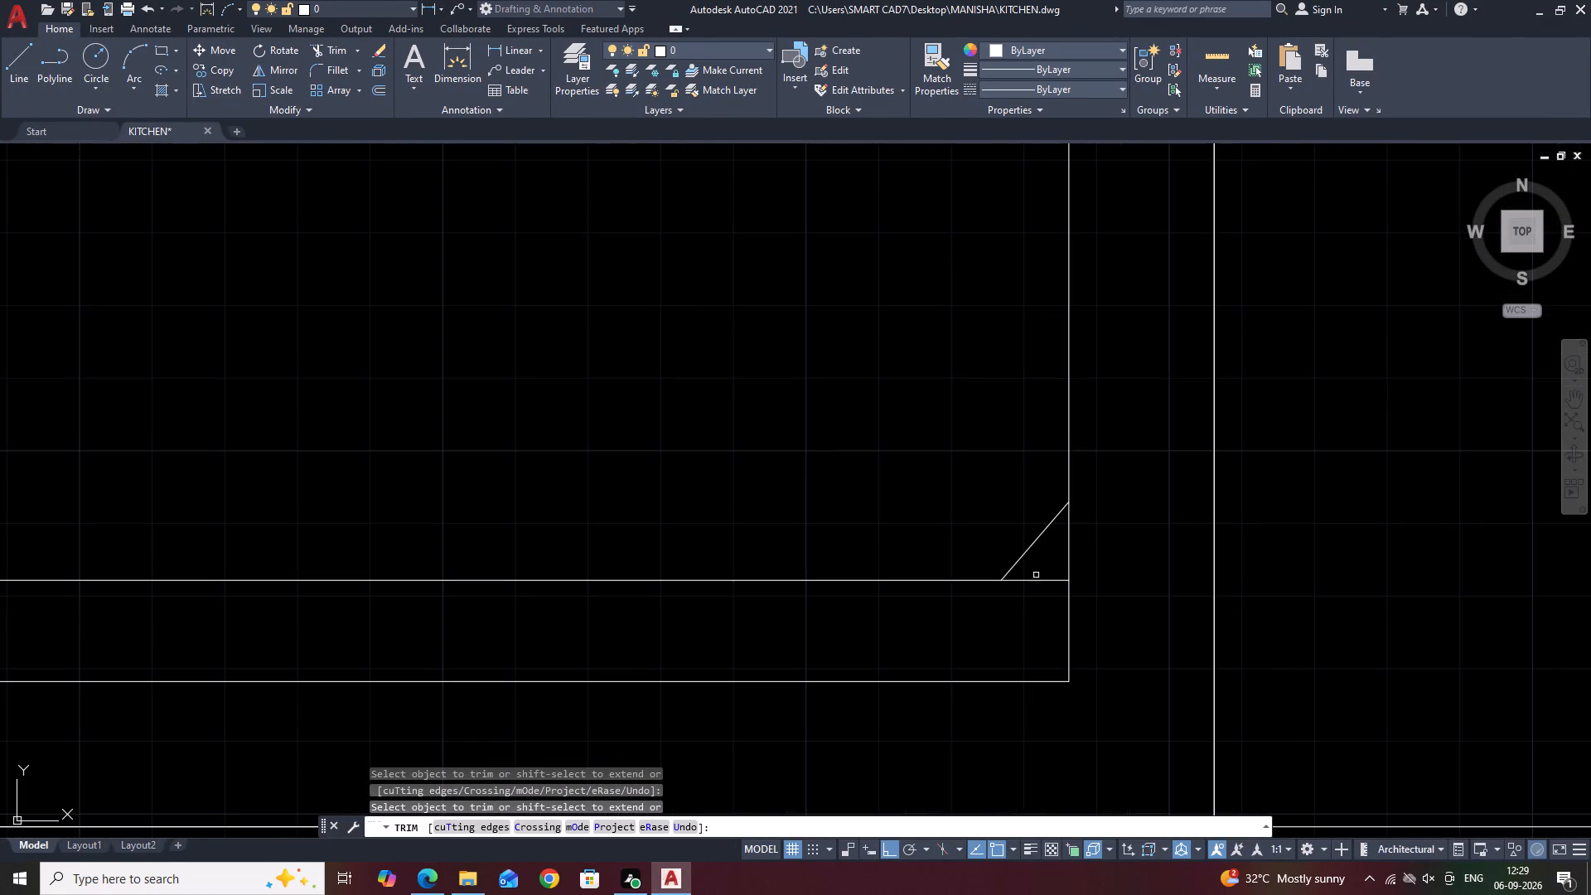
click(1036, 583)
scroll(1142, 411, down, 5)
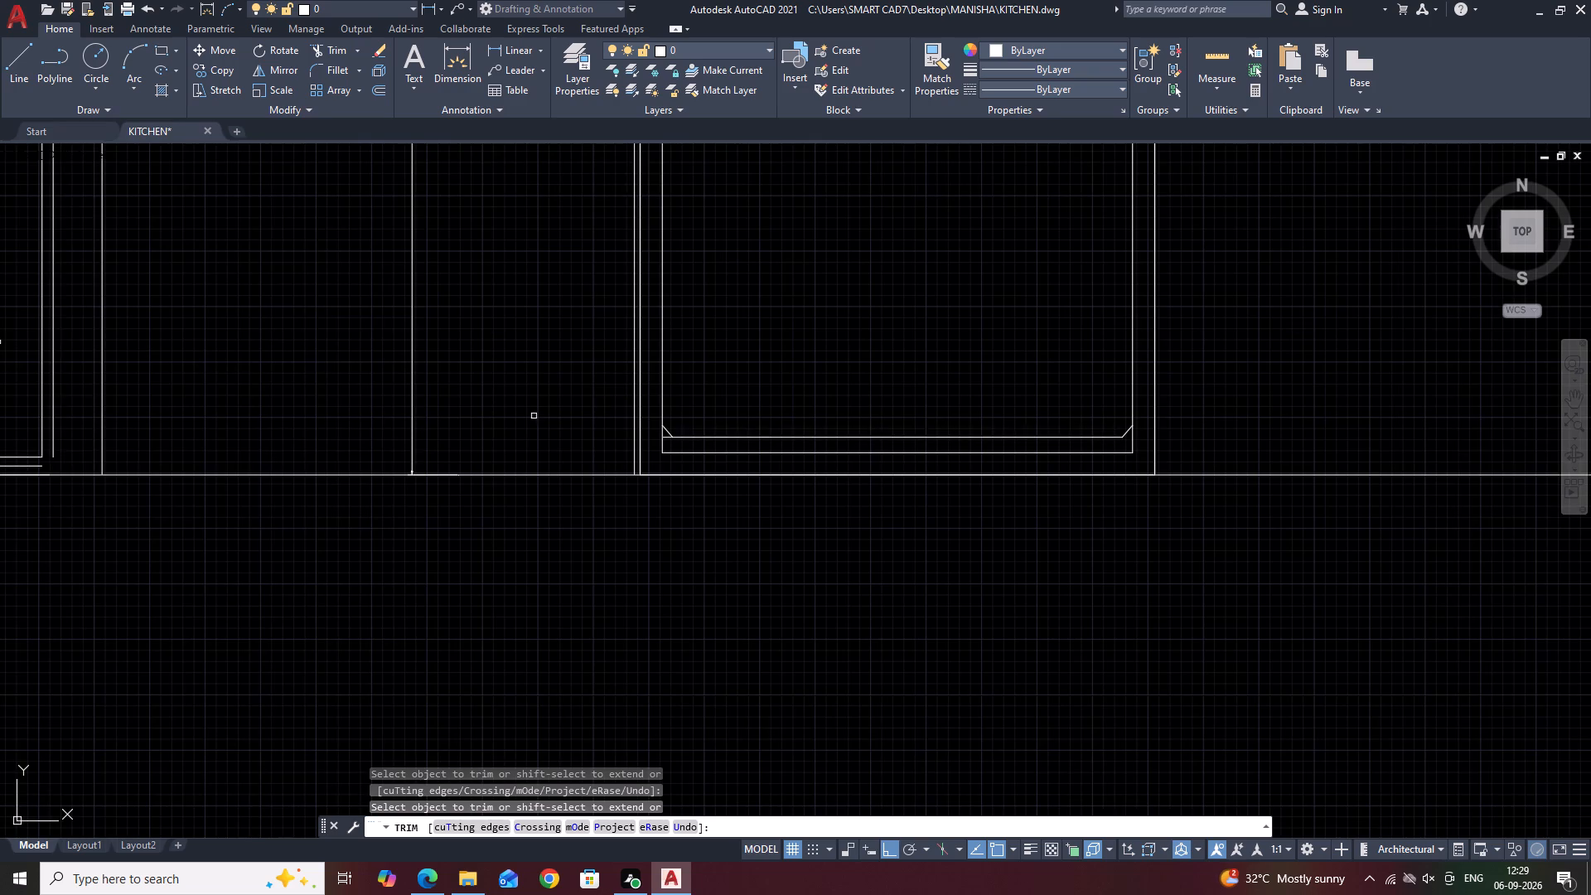
scroll(671, 463, up, 4)
click(631, 363)
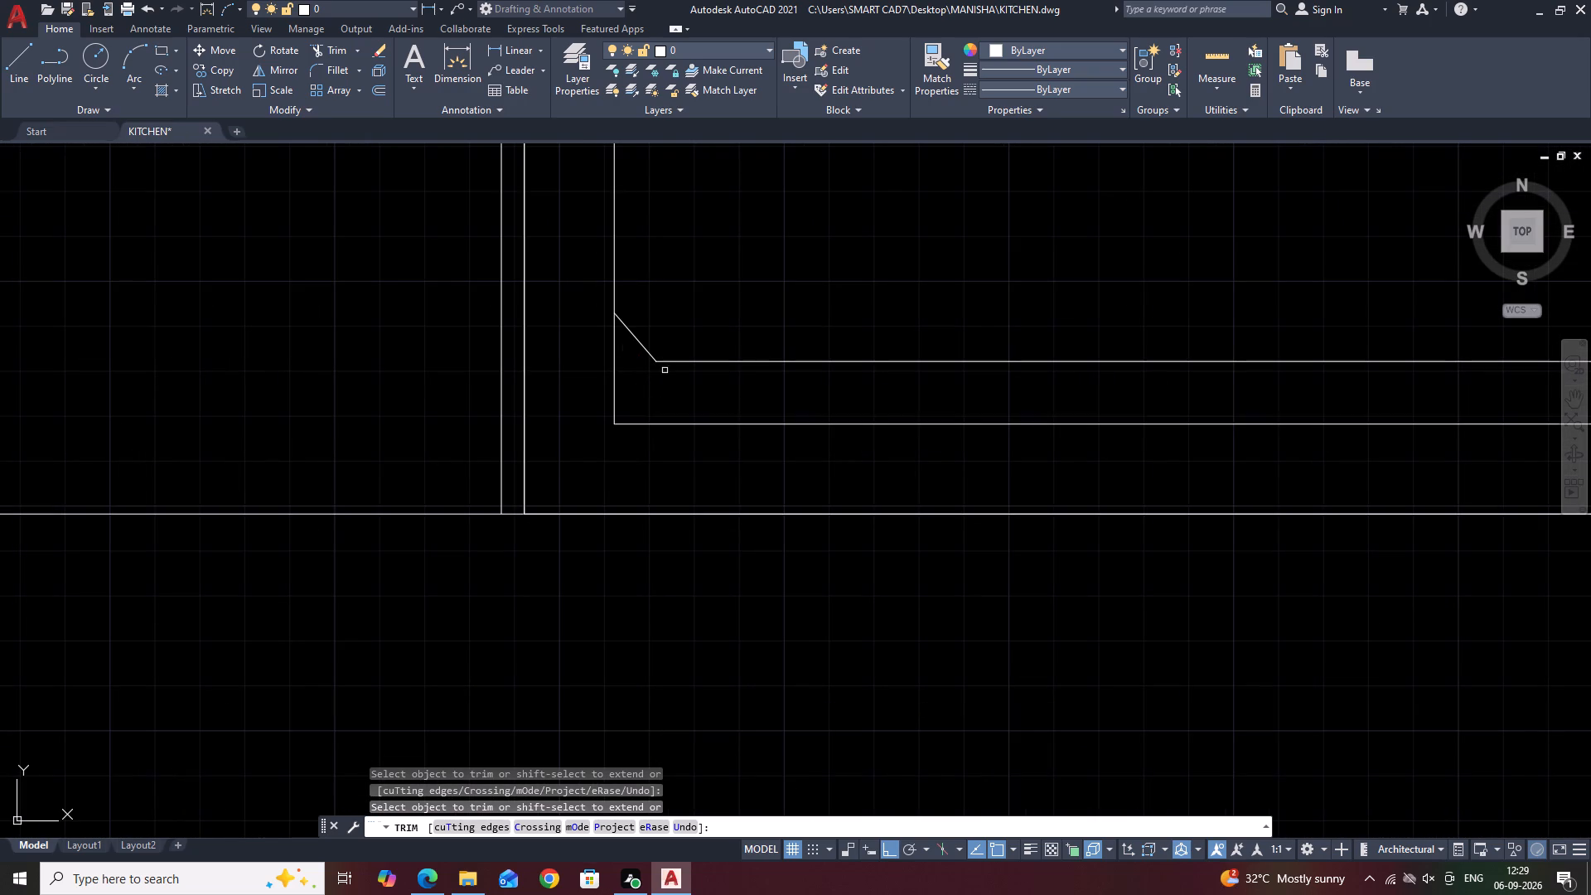
scroll(774, 387, down, 5)
key(Escape)
Draw a freehand horizontal rectangle inside the lower door panel, clear of the chamfered frame on all sides.
middle_drag(1011, 331, 1008, 442)
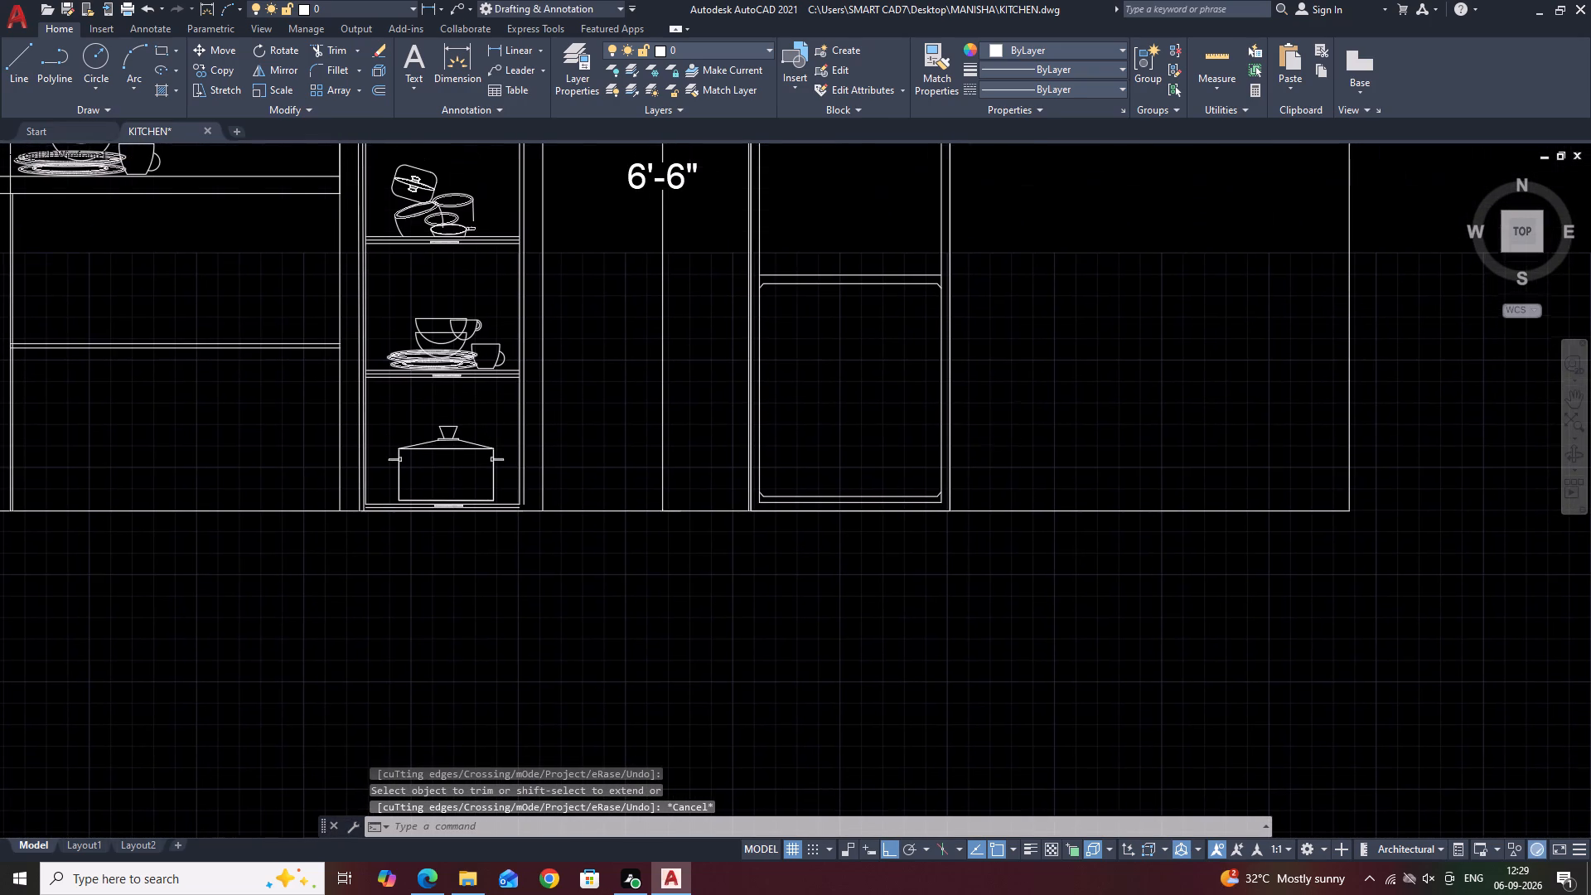
middle_drag(1008, 442, 1009, 442)
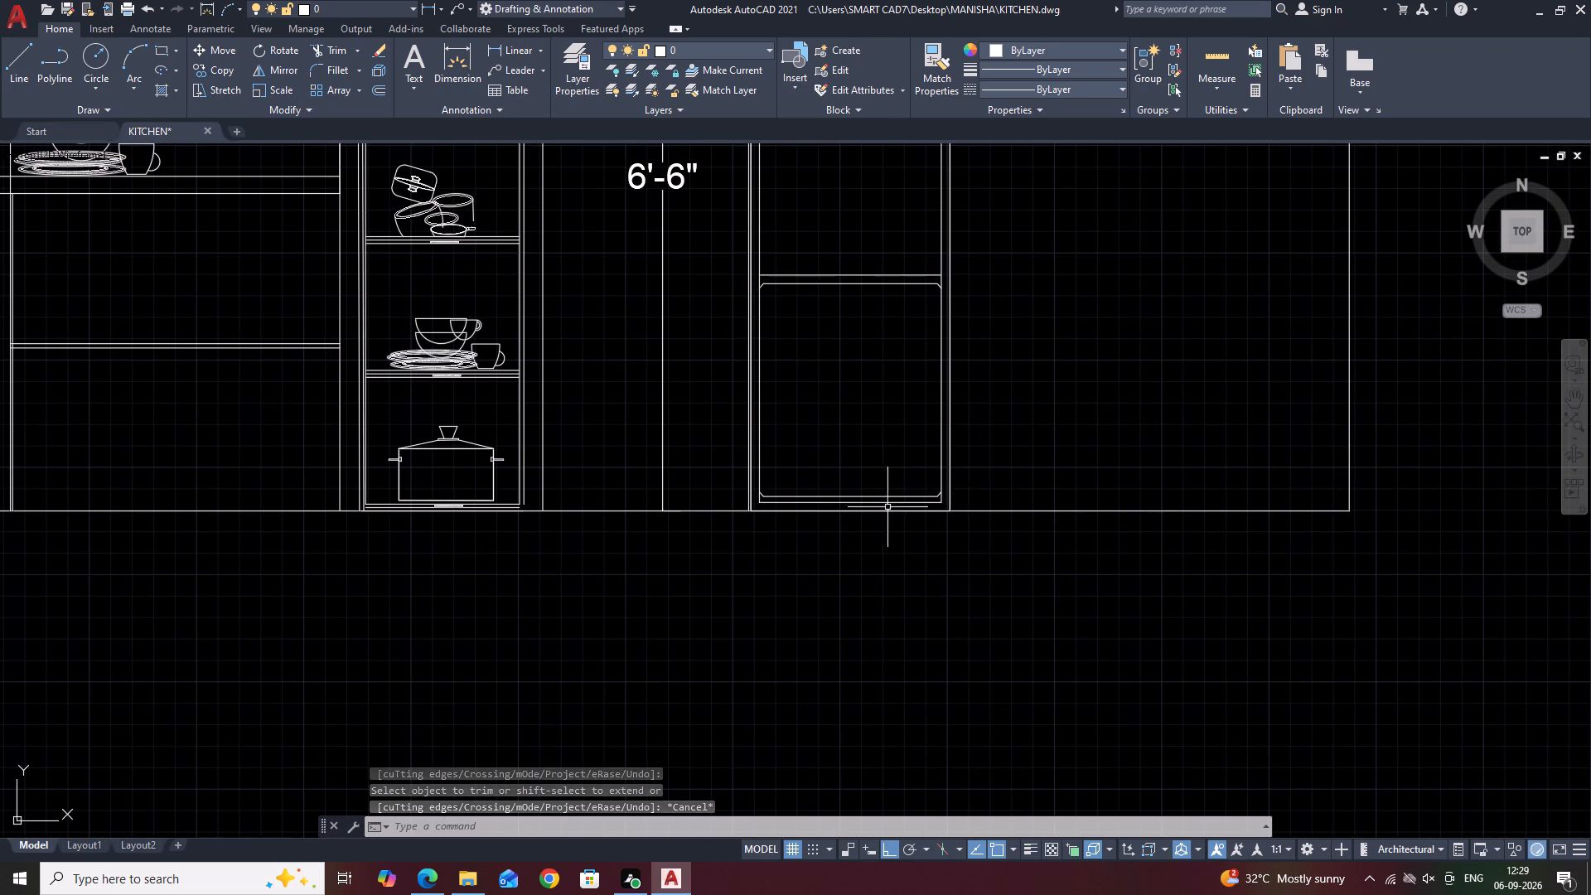
middle_drag(878, 349, 960, 477)
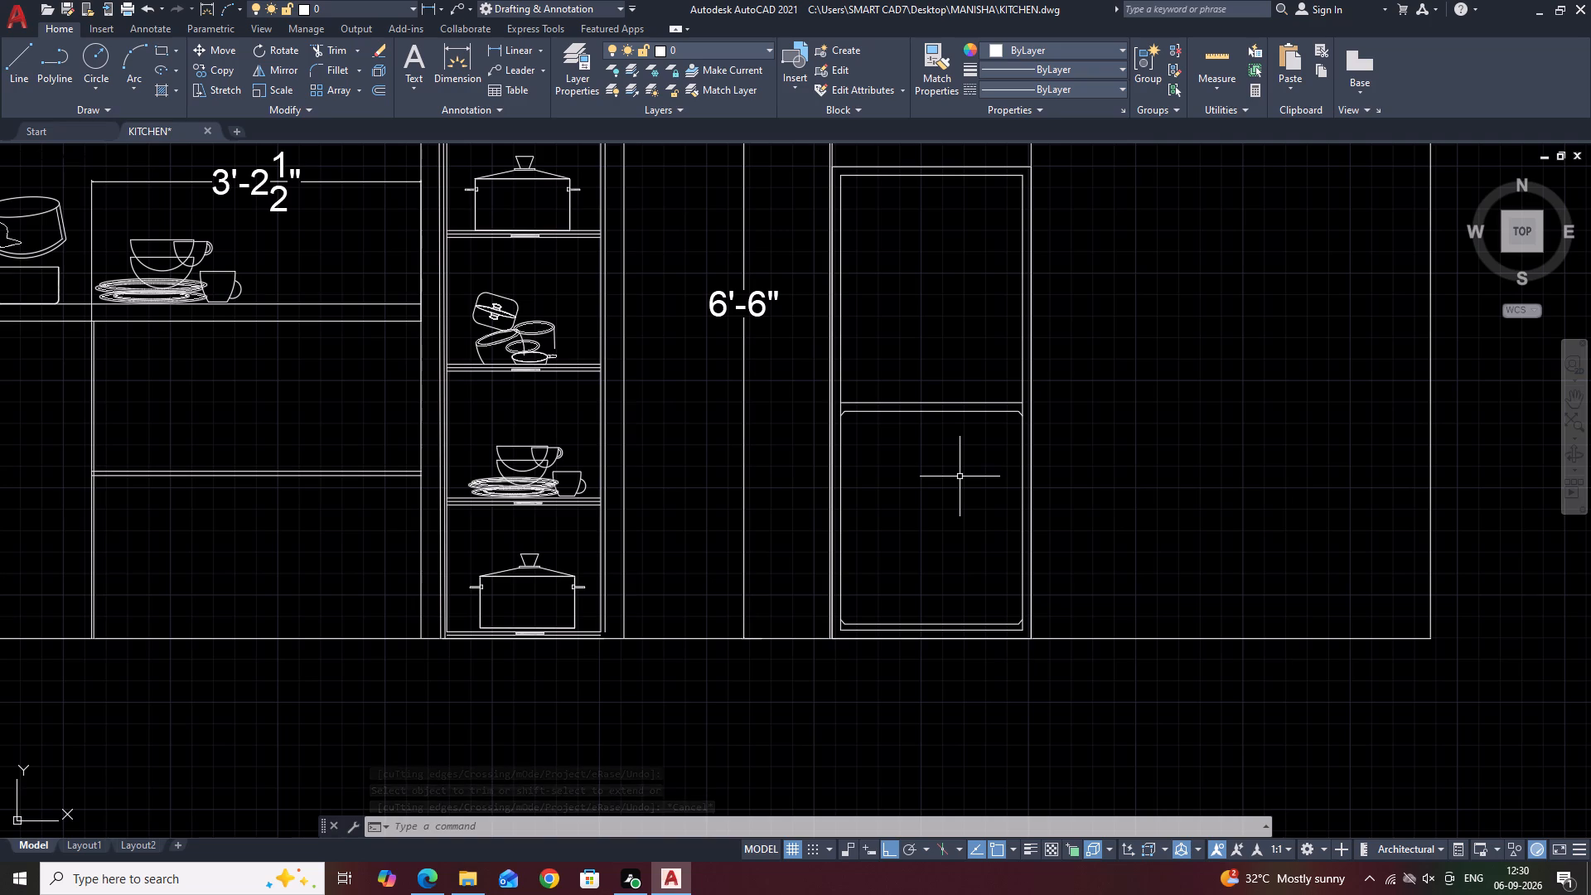
key(r)
key(e)
text(C)
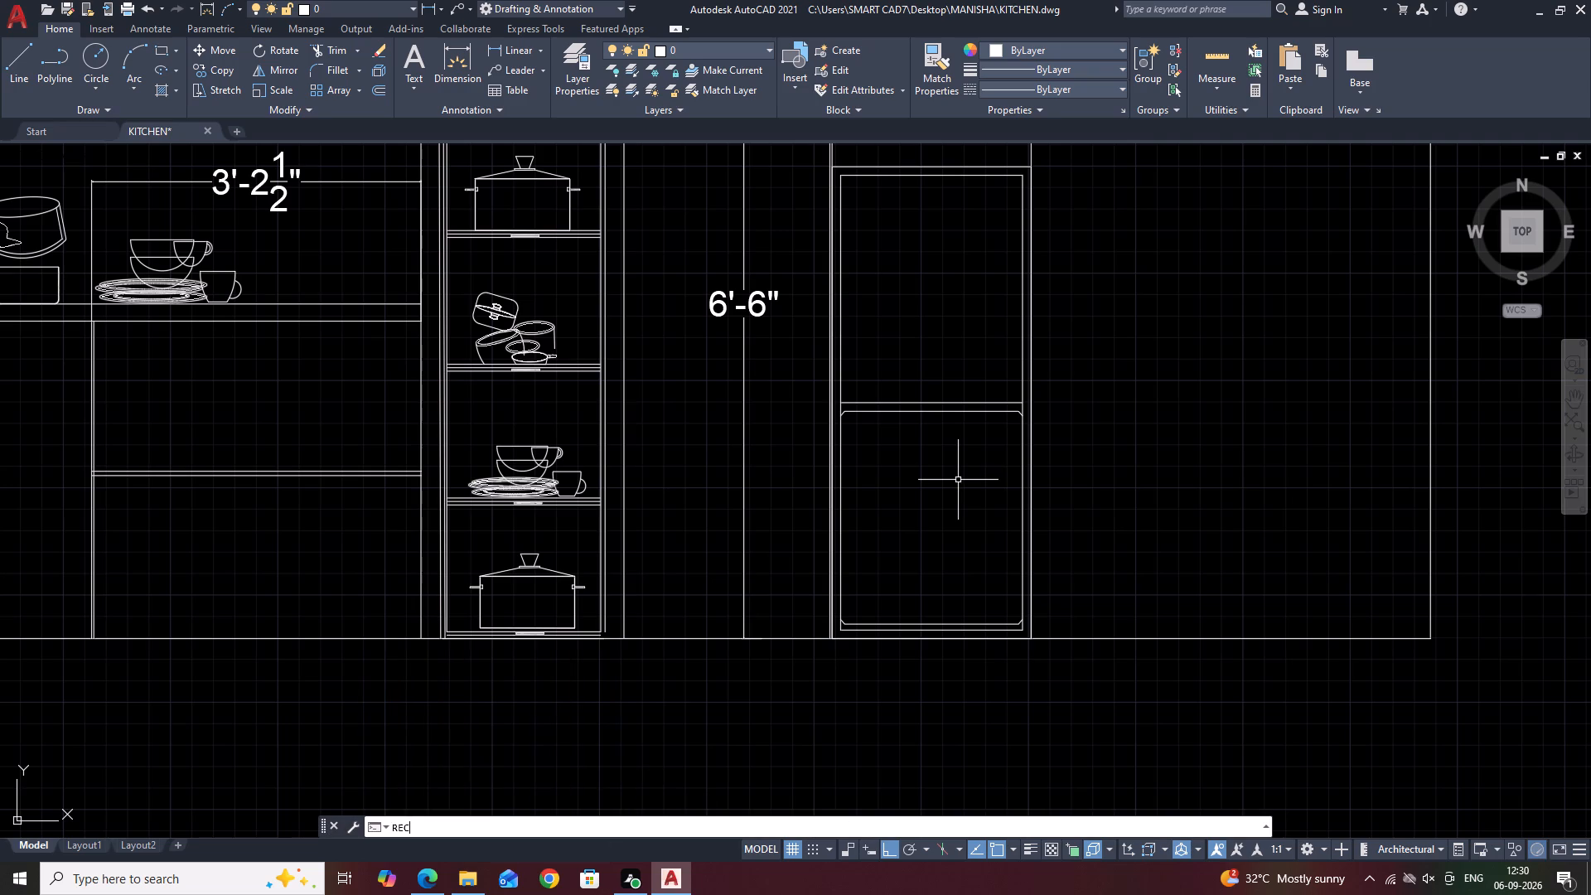
key(space)
scroll(898, 537, up, 2)
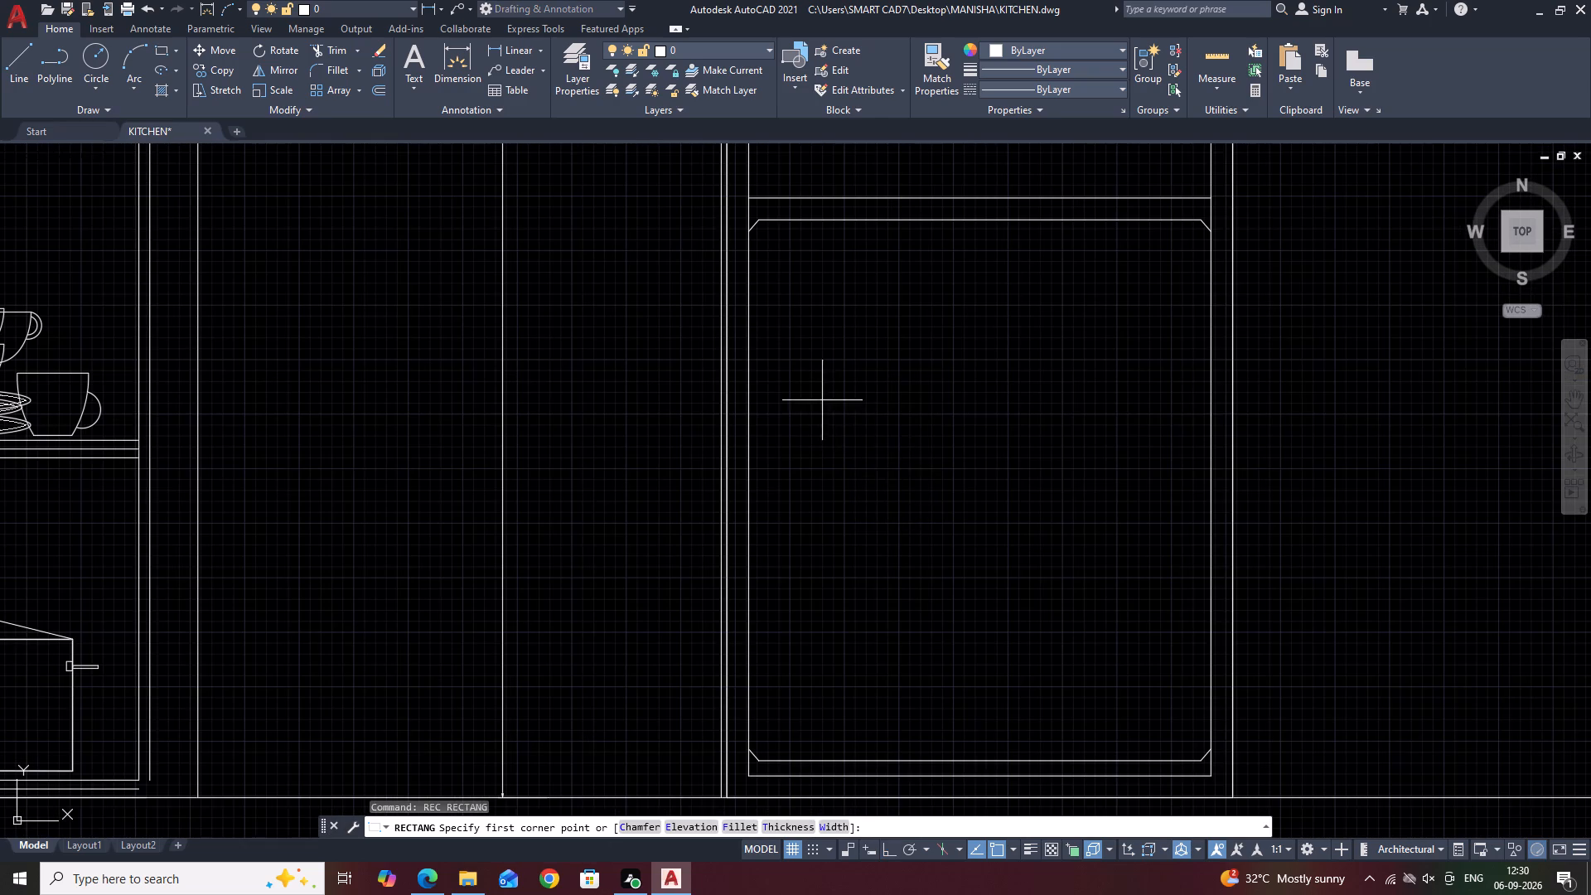
click(822, 400)
scroll(1163, 587, down, 2)
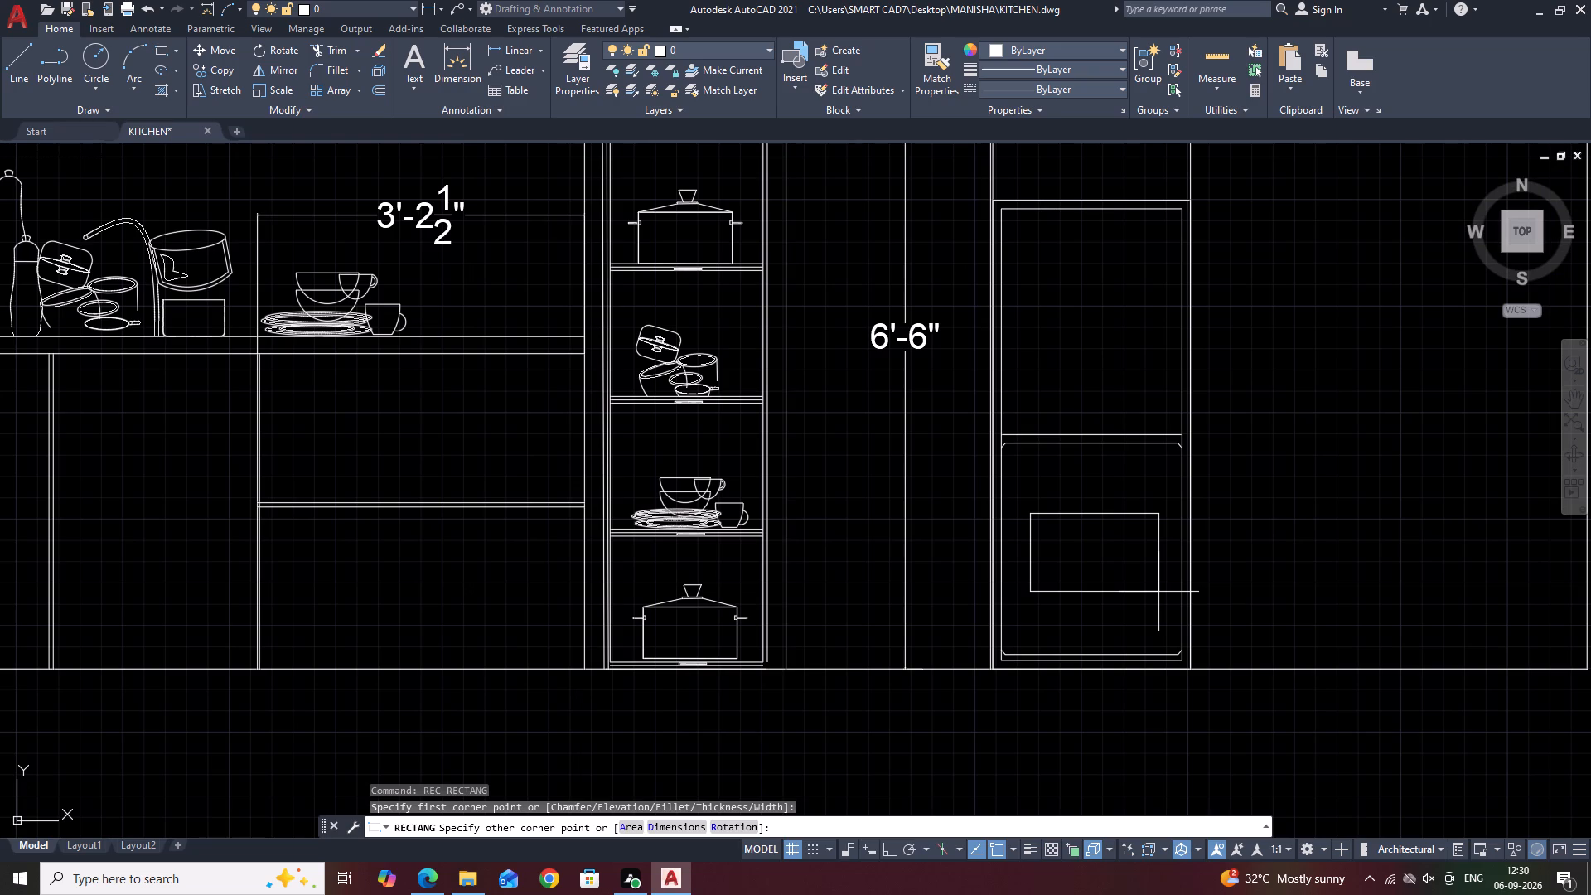
click(1158, 592)
Offset the new rectangle inward by 0.25 to give it a double outline.
click(1158, 592)
text(O)
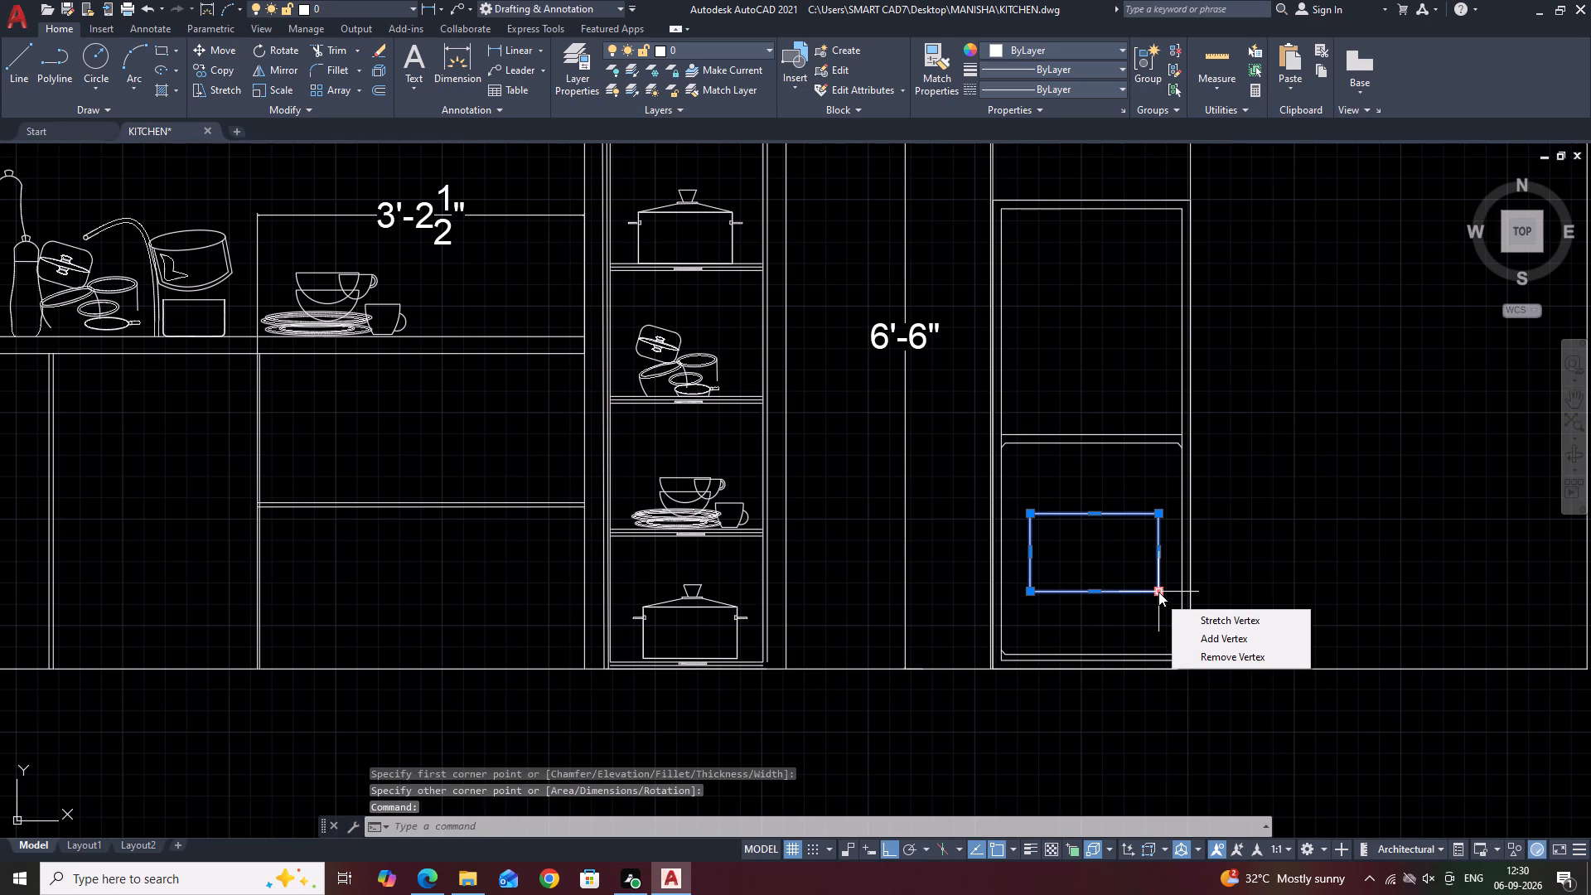
key(space)
text(0.)
text(25)
key(space)
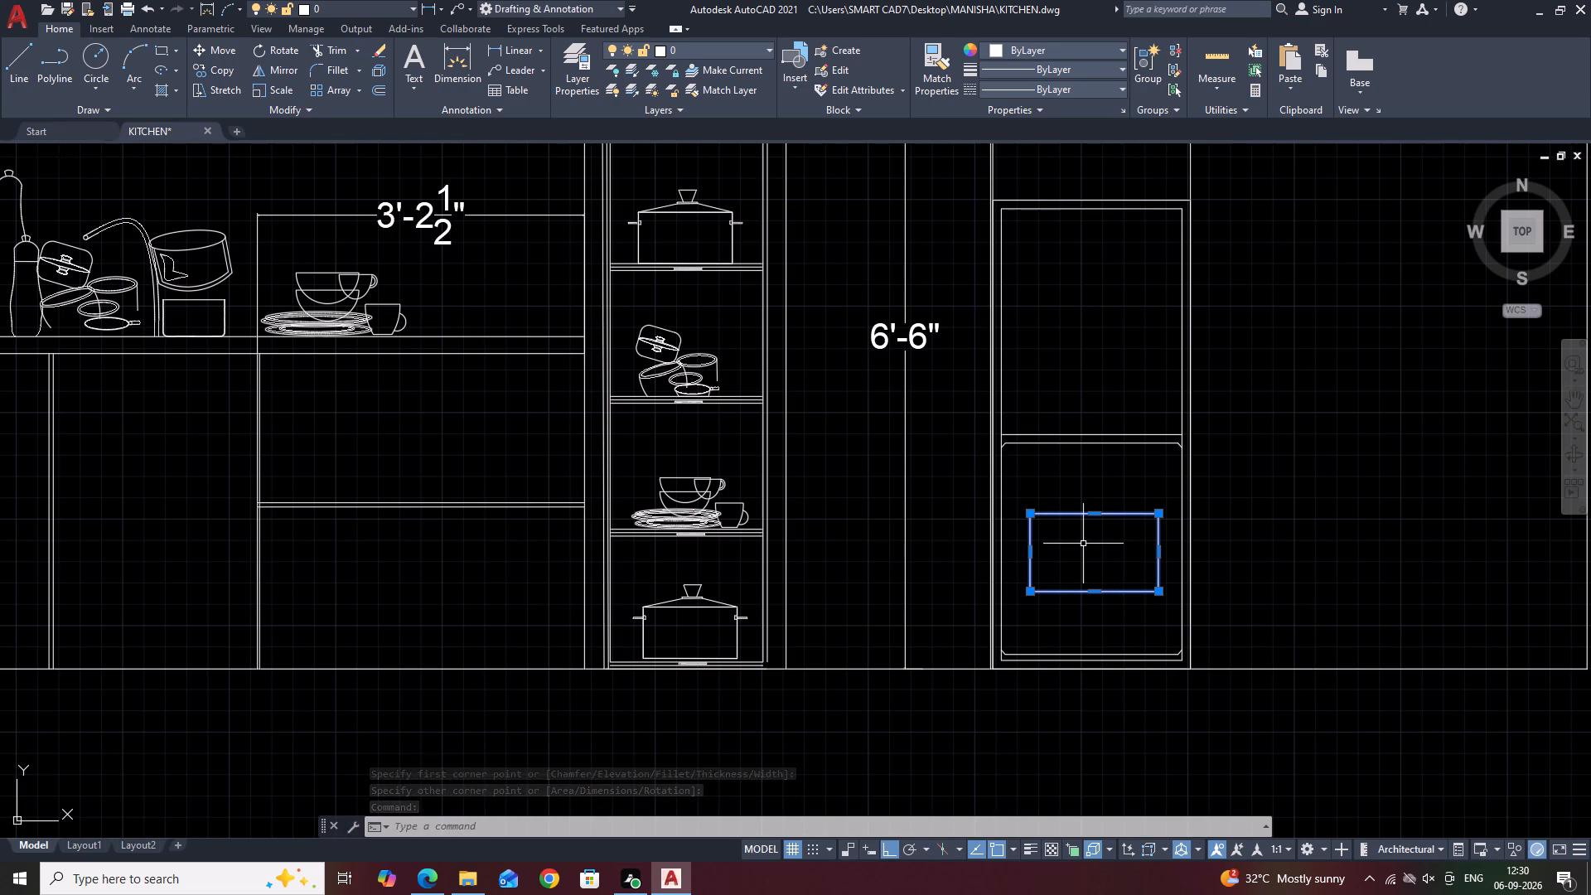
key(o)
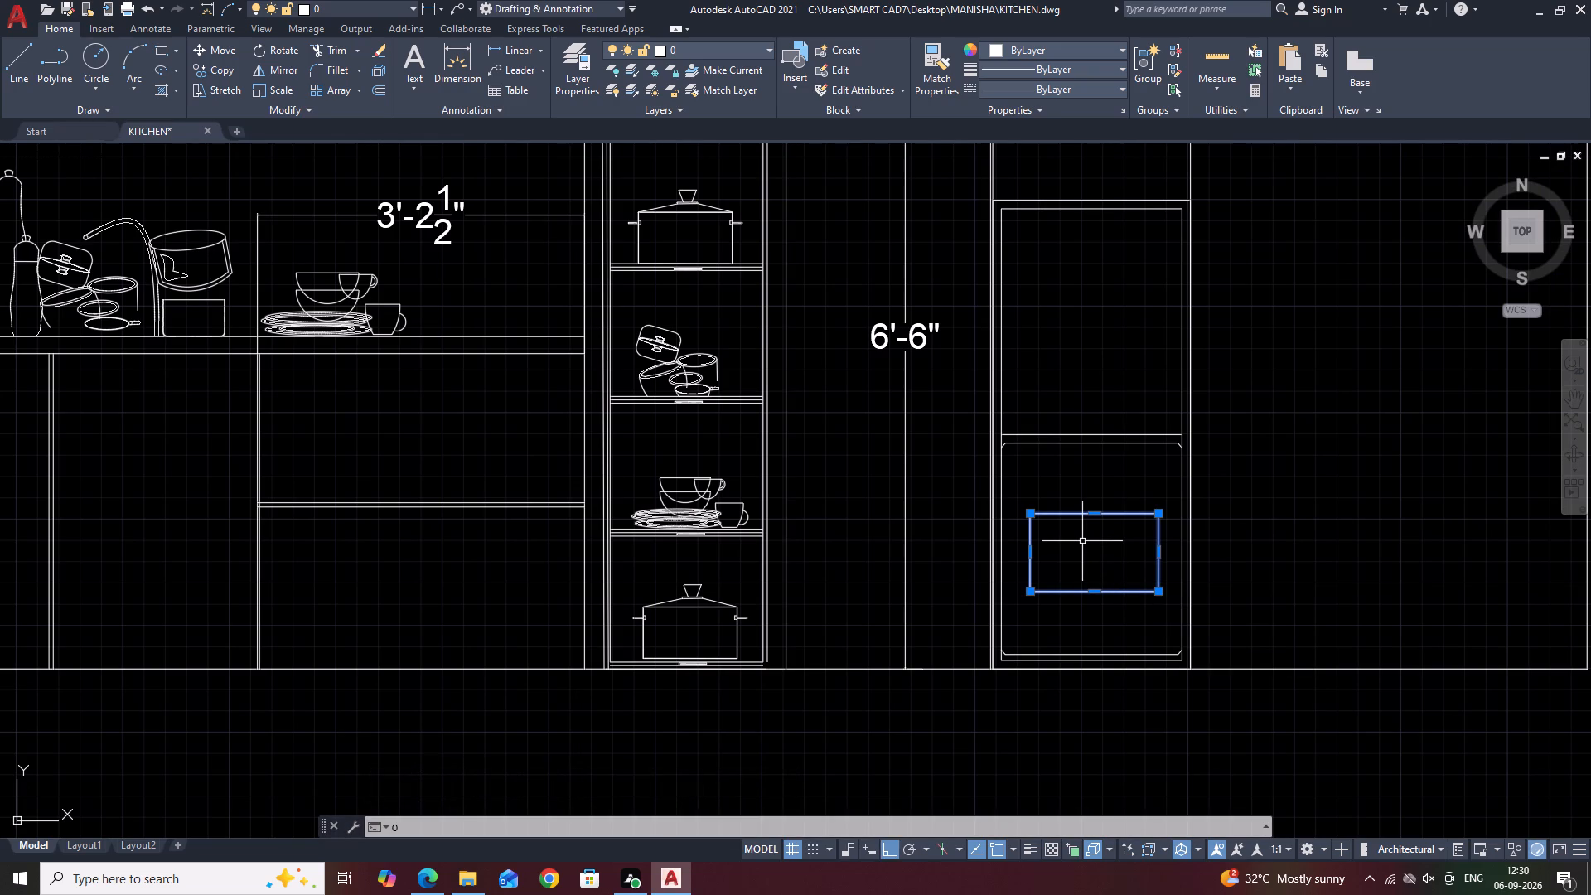
key(space)
text(0.)
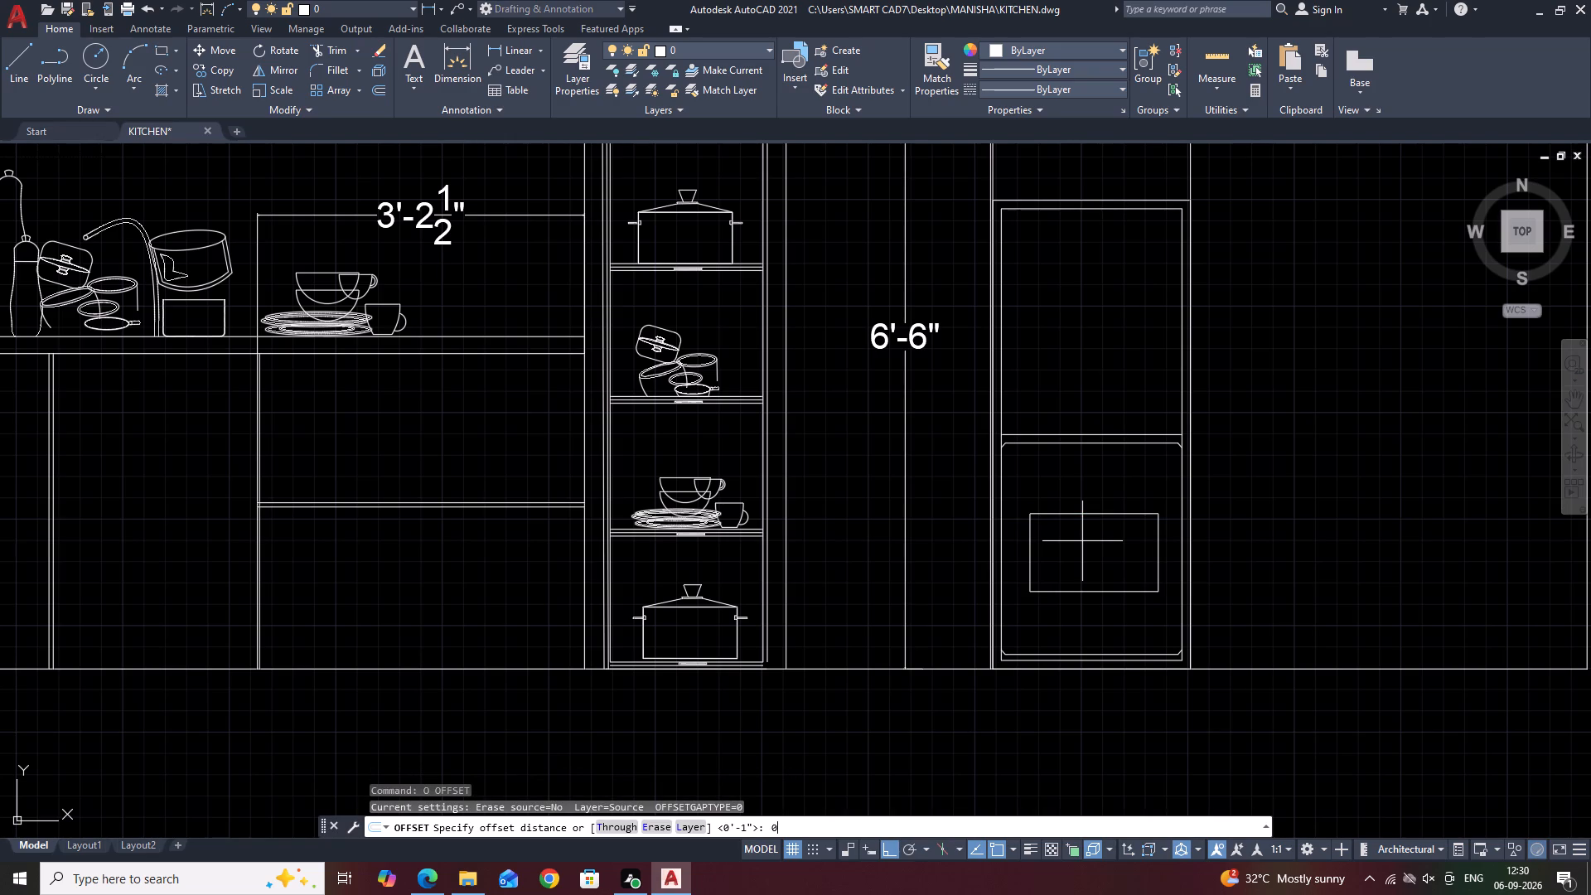
text(25)
key(space)
scroll(1078, 544, up, 3)
click(1055, 520)
middle_drag(1084, 537, 1008, 431)
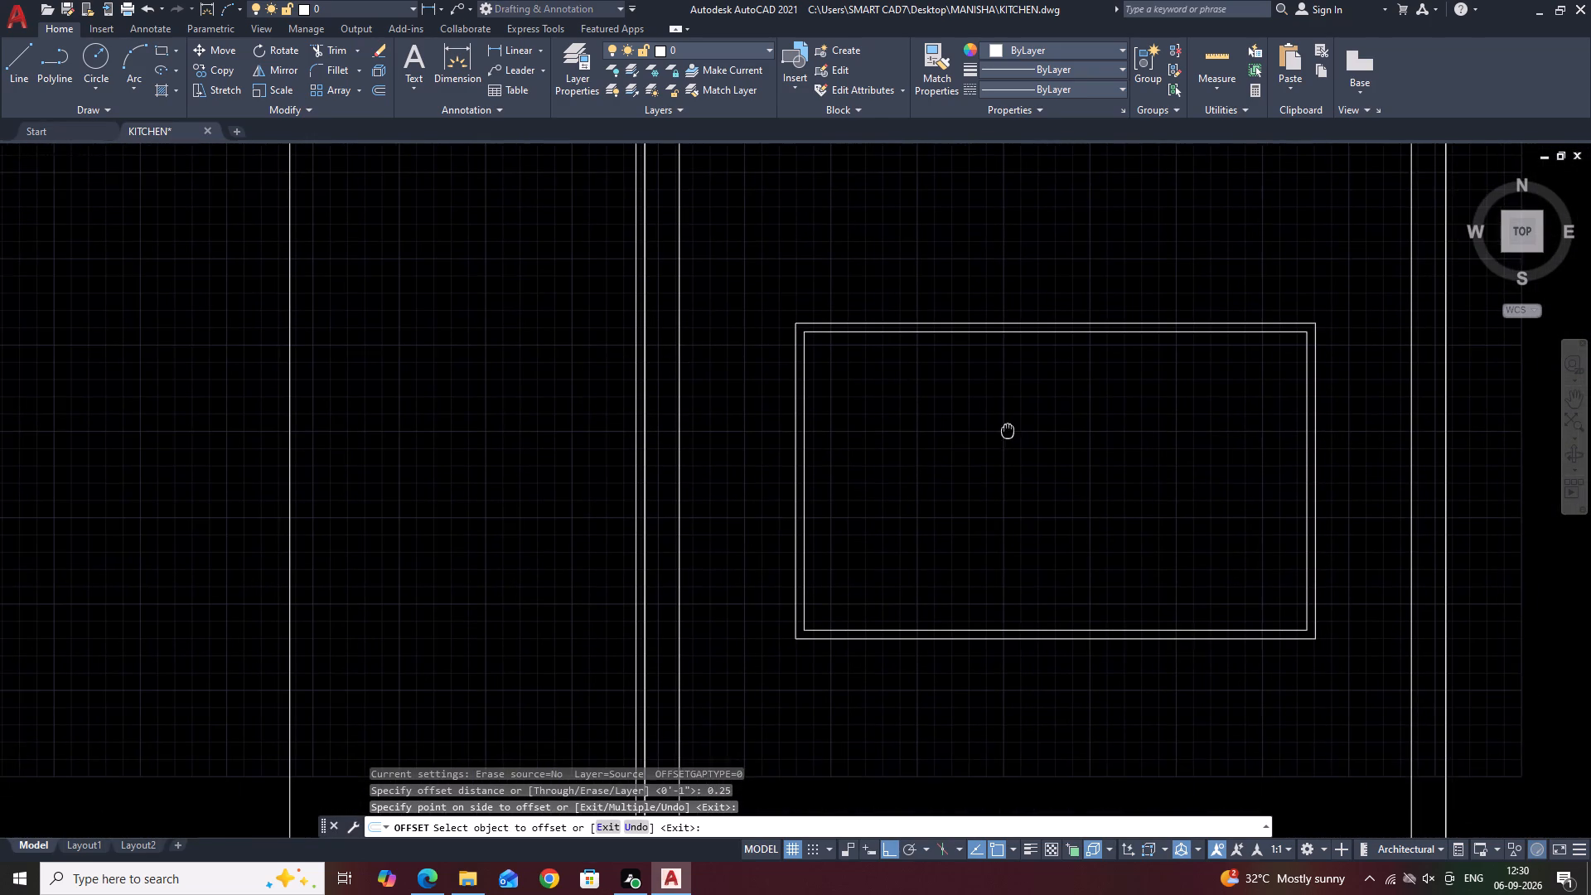
key(Escape)
Draw a vertical line between the outer rectangle's top and bottom edges, about four-fifths of the way towards its right side.
middle_drag(1072, 520, 1029, 374)
middle_drag(1144, 407, 1144, 487)
text(L)
key(space)
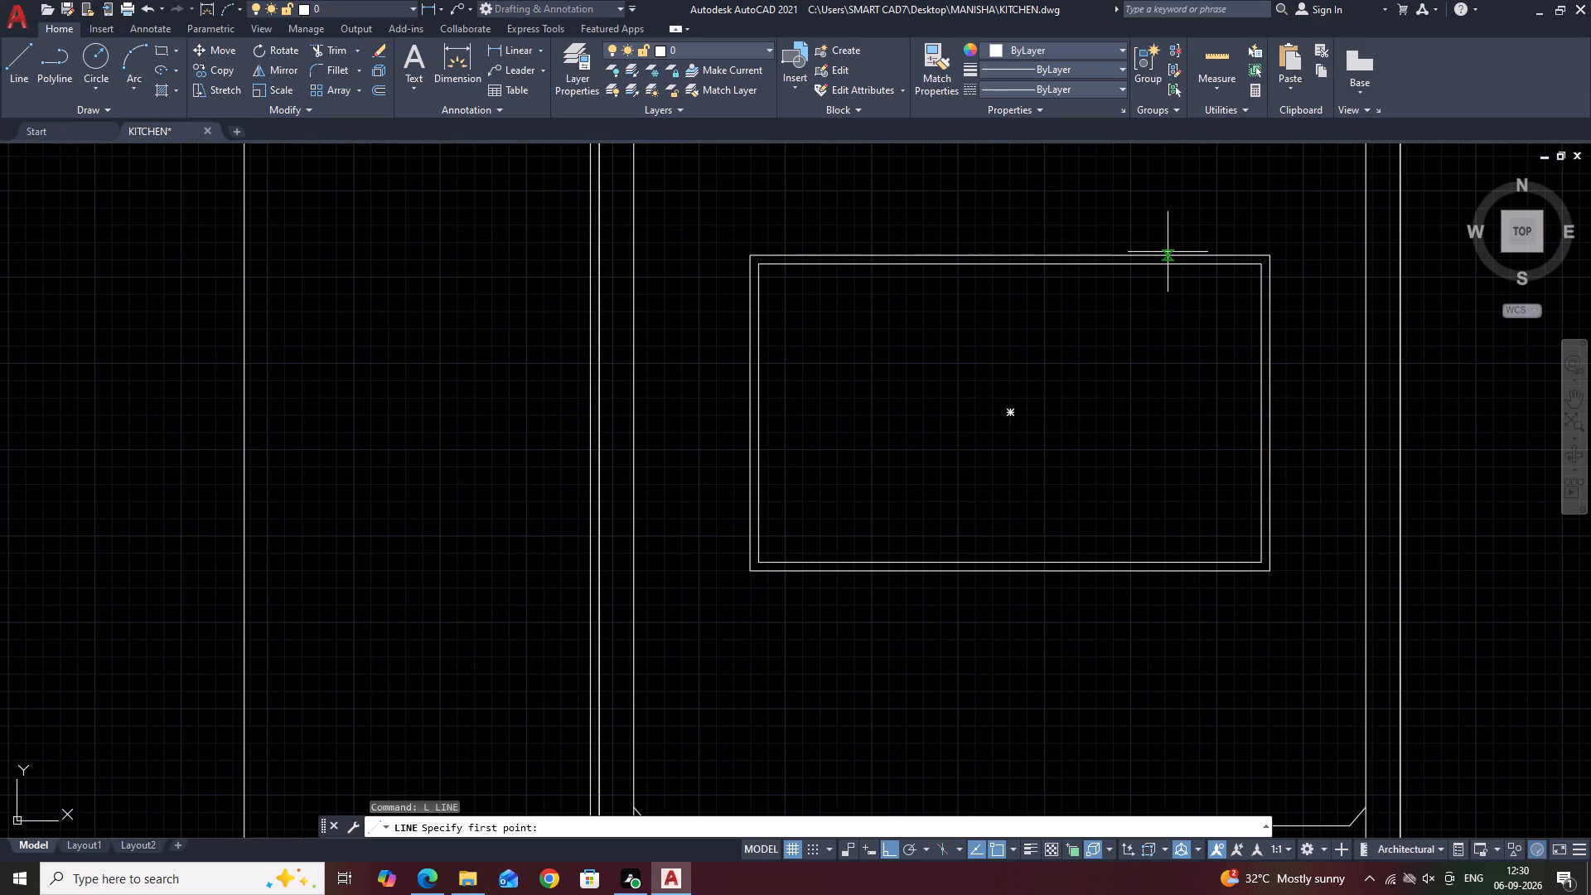
click(1168, 252)
click(1173, 578)
key(Escape)
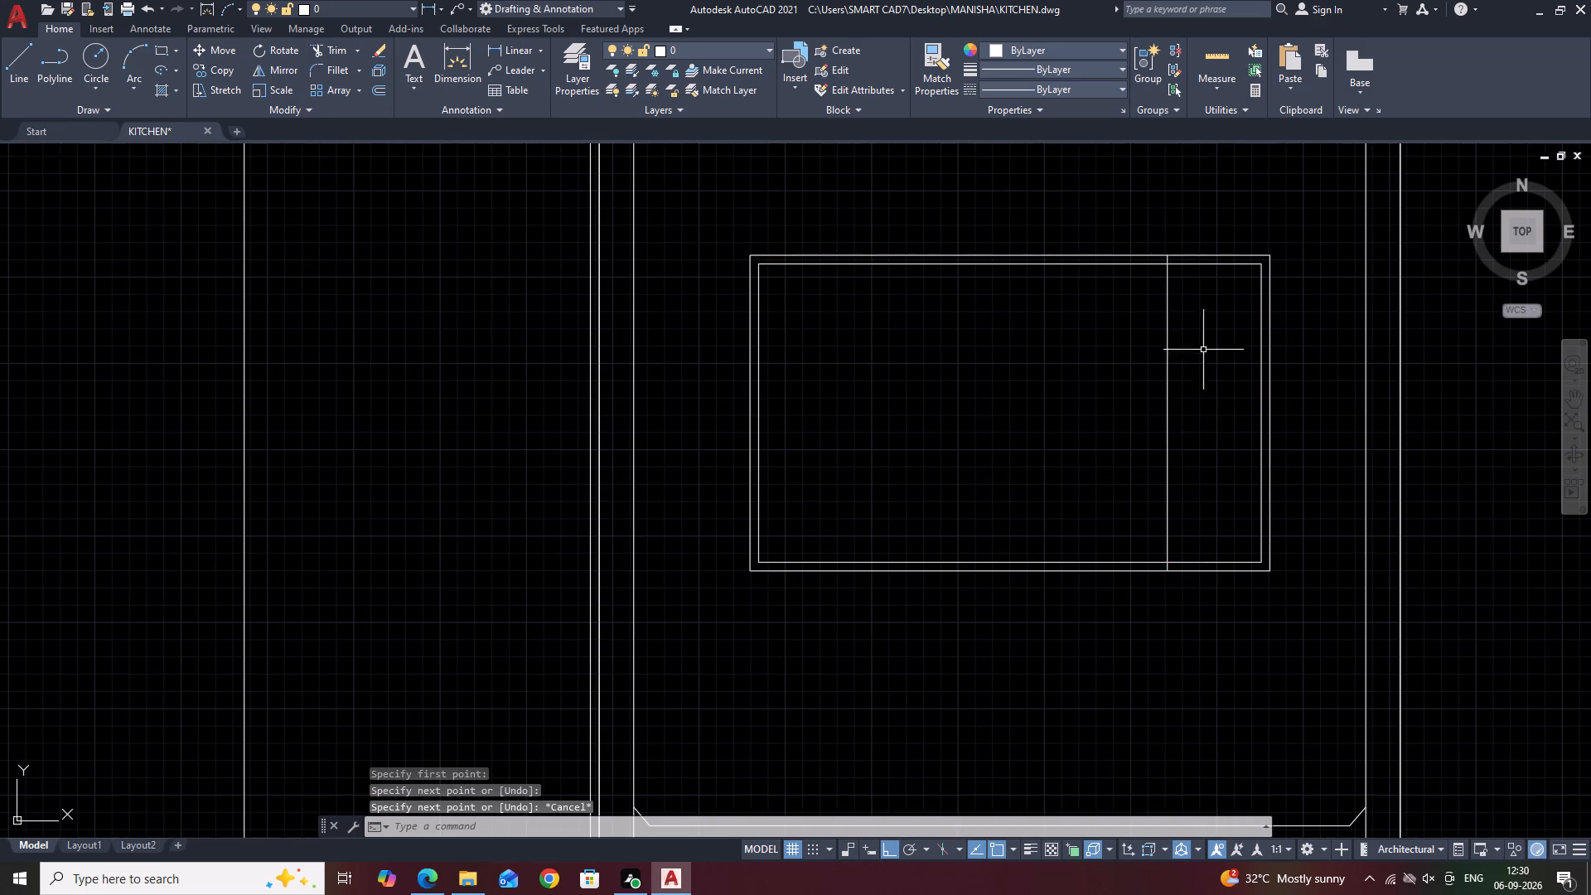
Fillet the upper-left corners of the outer and inner rectangles with a 0.5 radius.
middle_drag(1210, 357, 1208, 436)
scroll(1192, 431, down, 1)
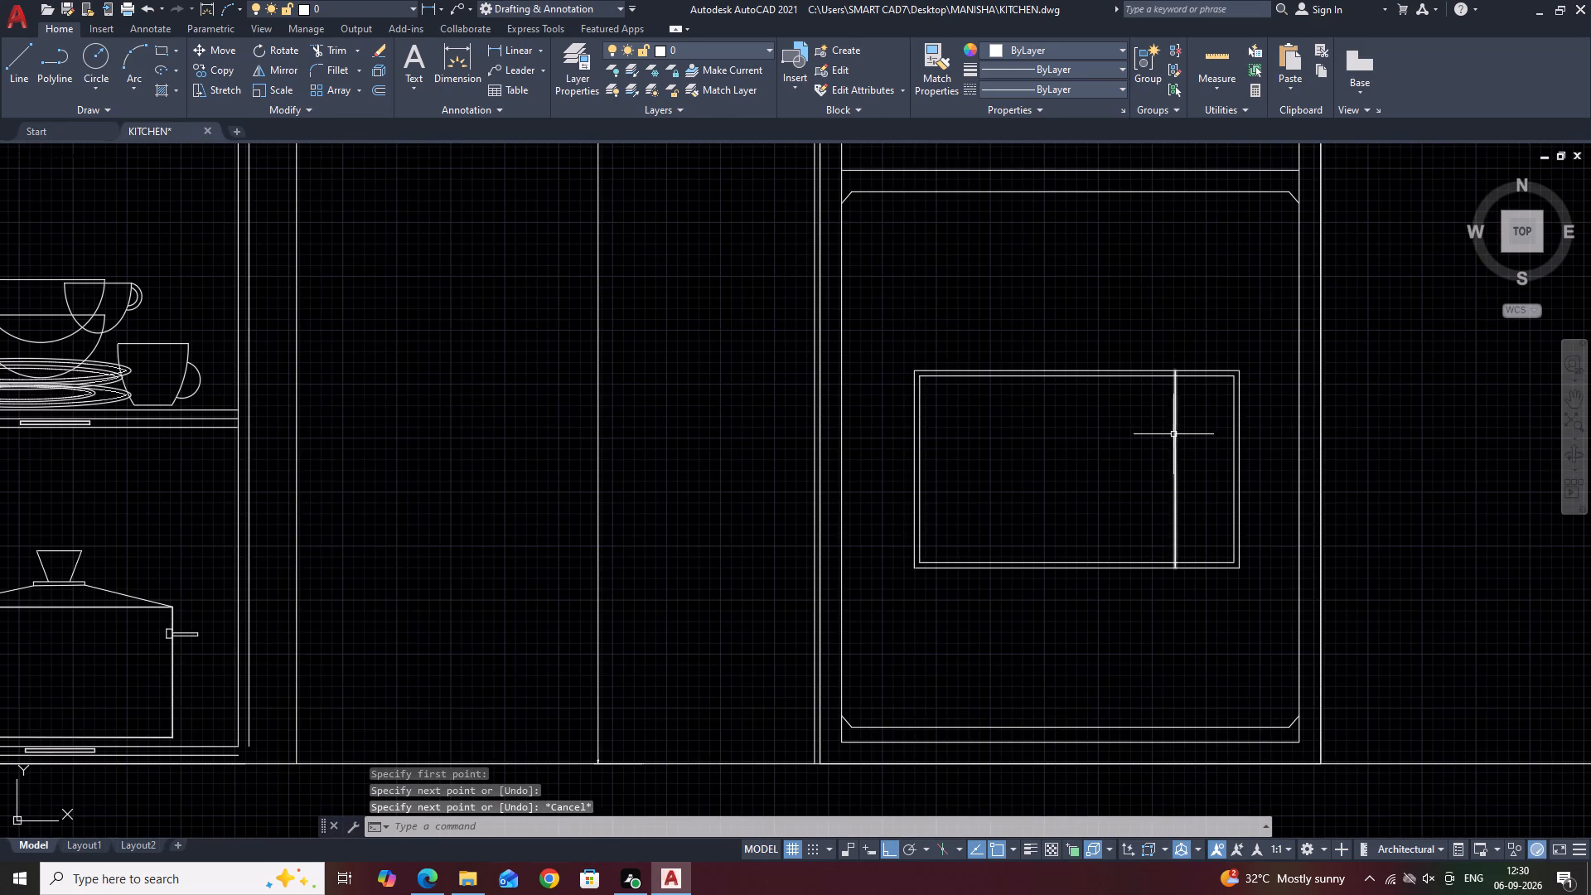
key(f)
key(space)
key(r)
key(space)
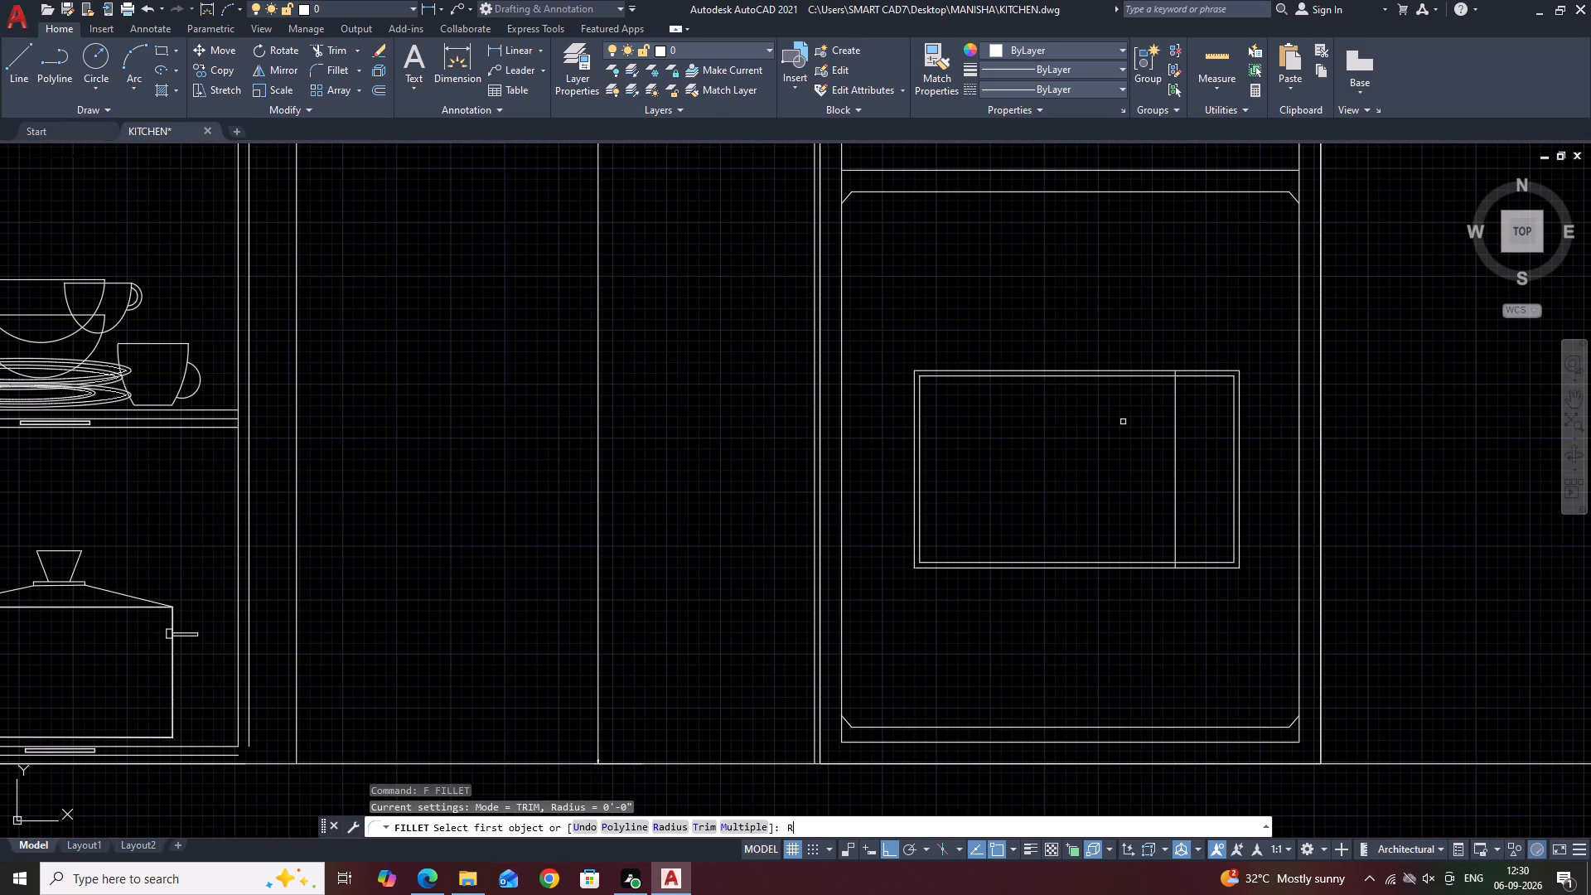
key(0)
key(period)
text(5)
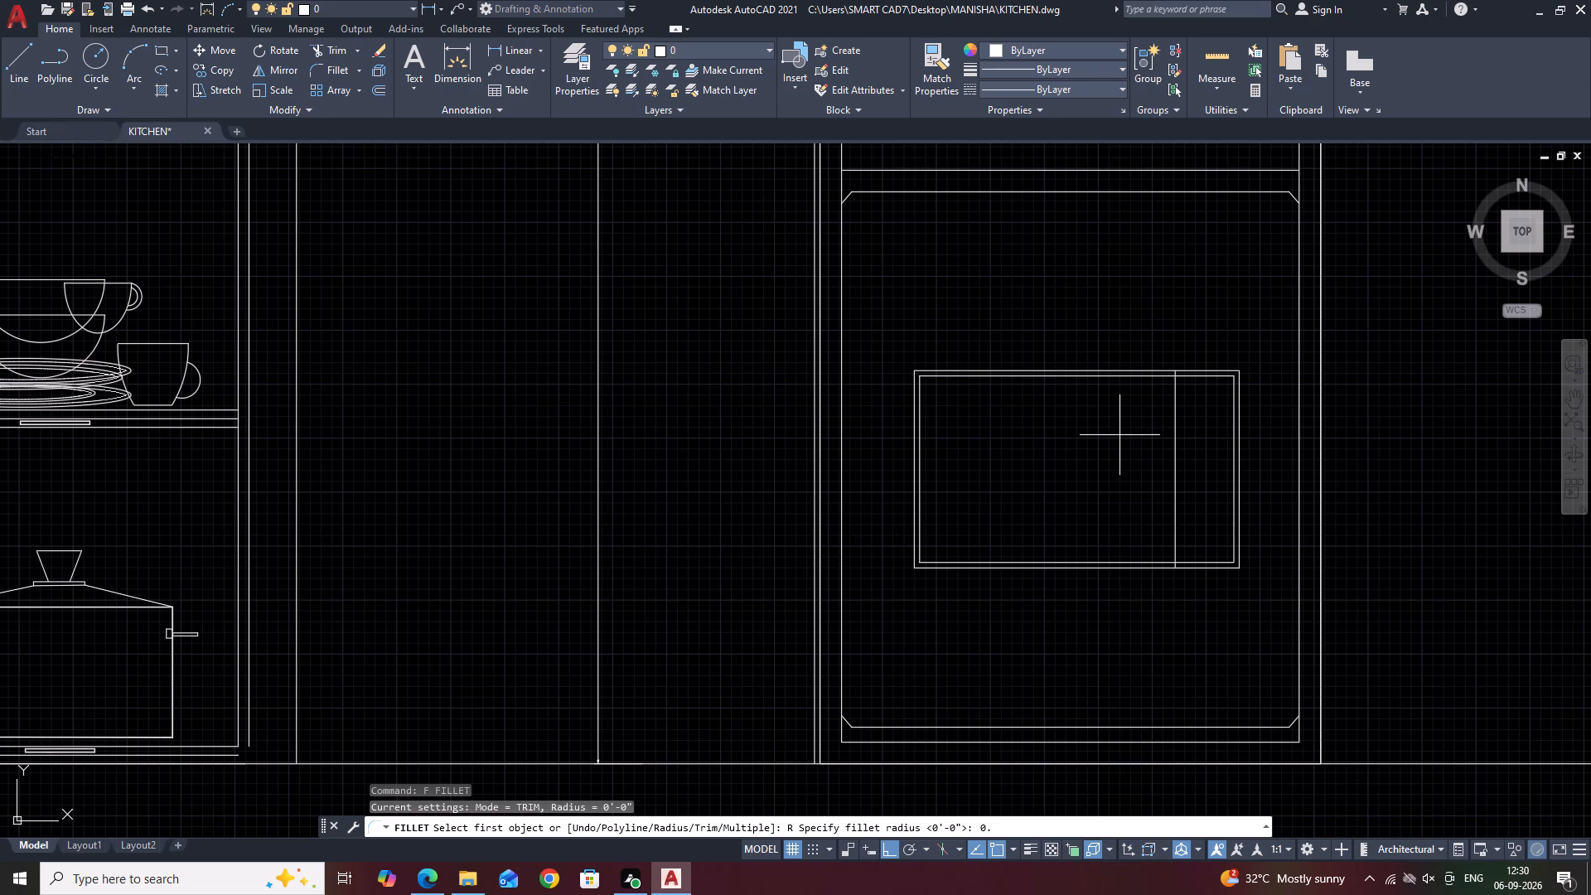
key(space)
scroll(935, 368, up, 3)
click(925, 376)
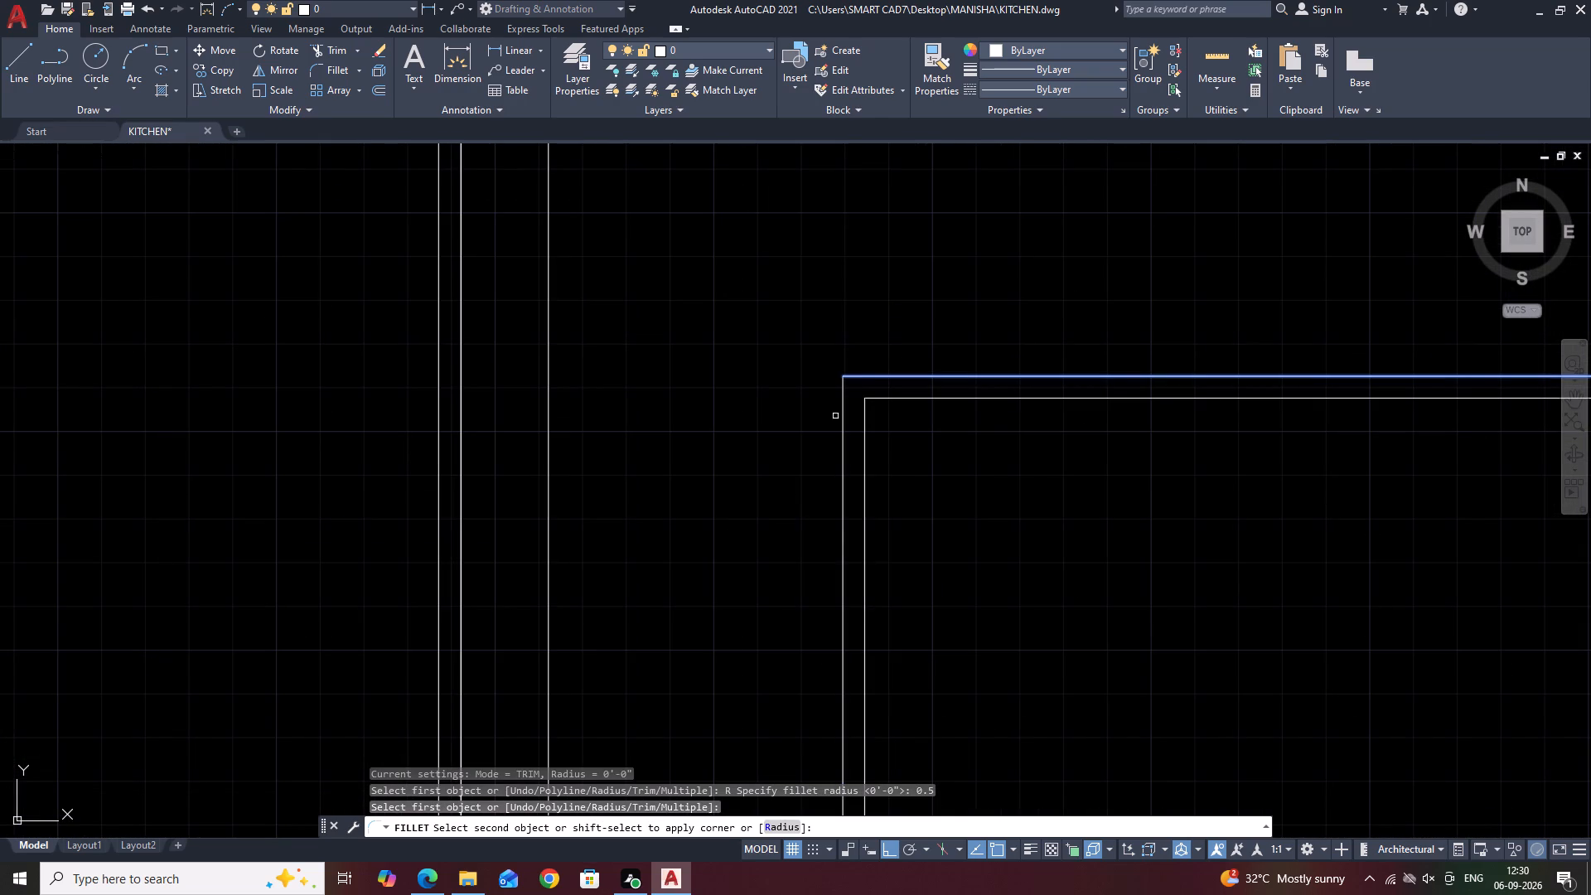
scroll(851, 365, down, 3)
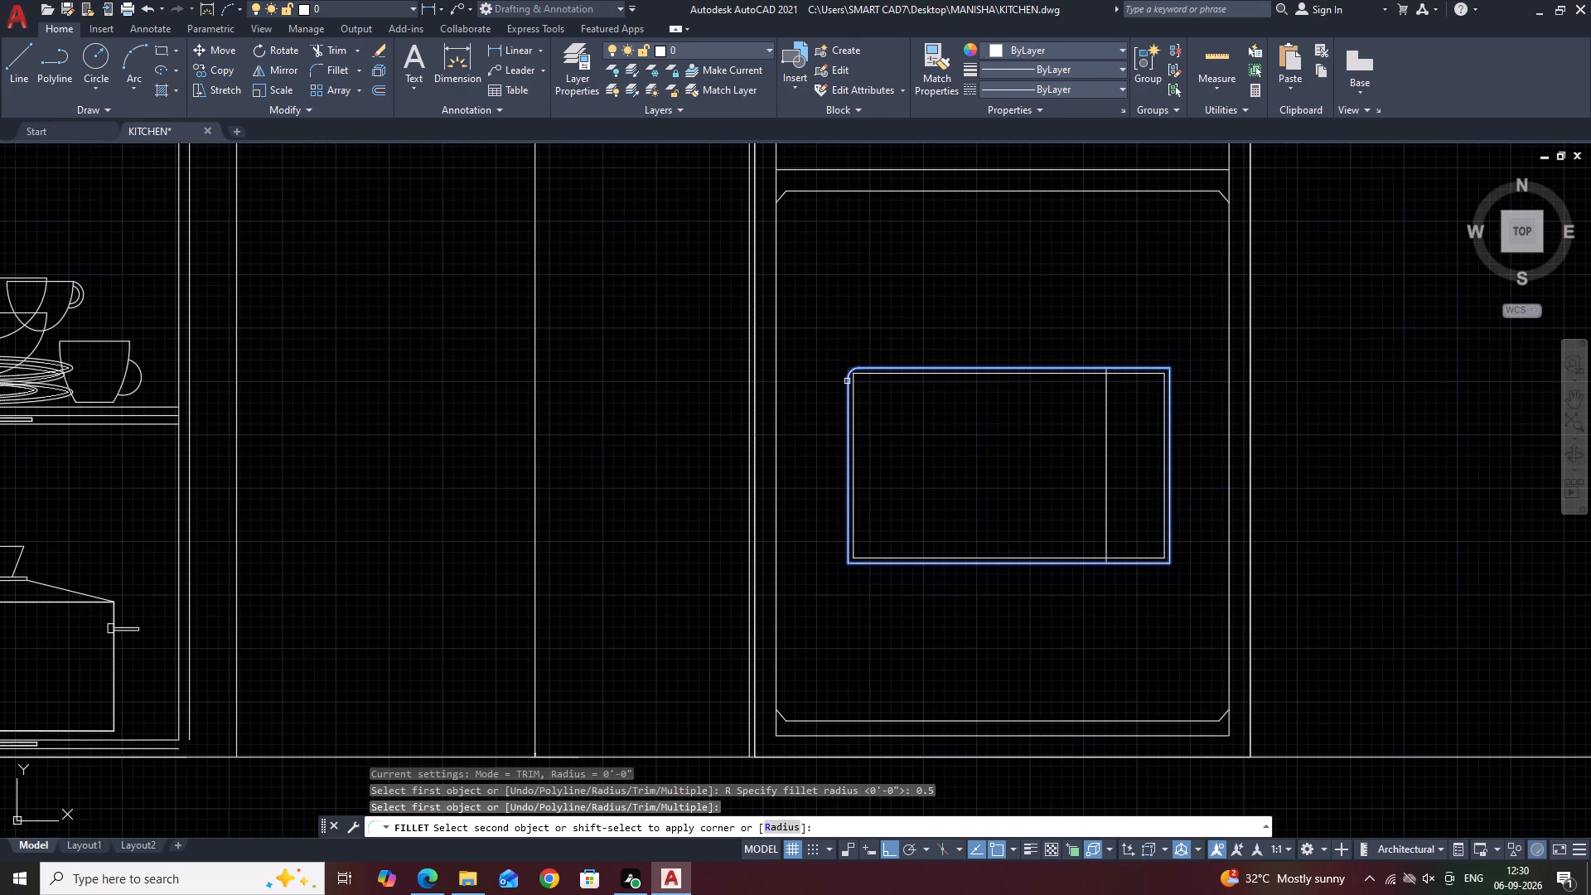
click(847, 381)
scroll(855, 382, up, 2)
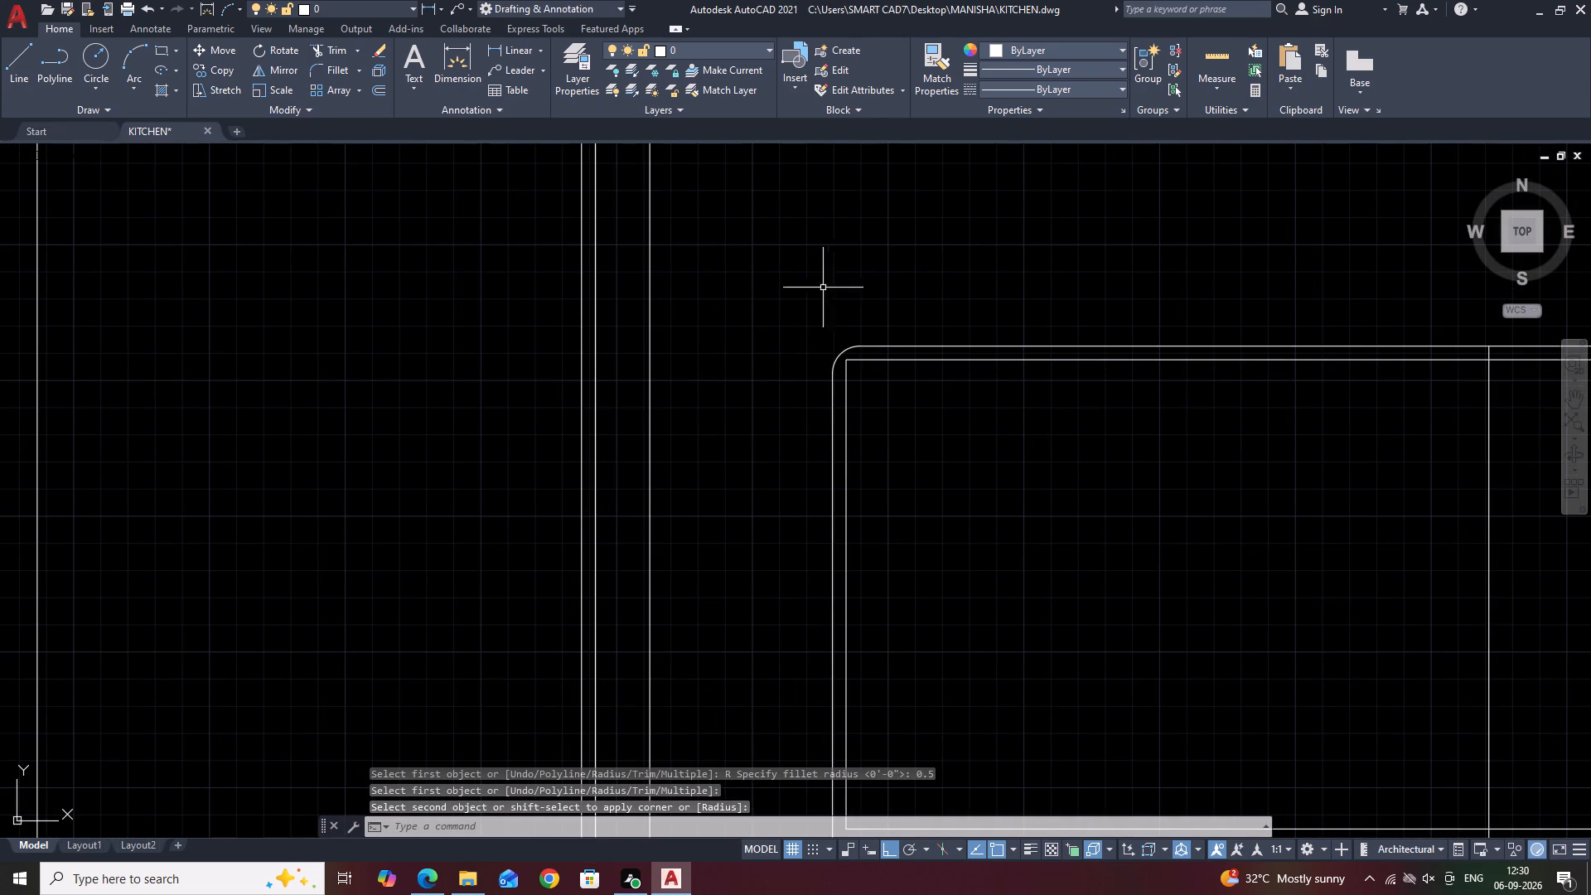
key(space)
scroll(903, 360, up, 2)
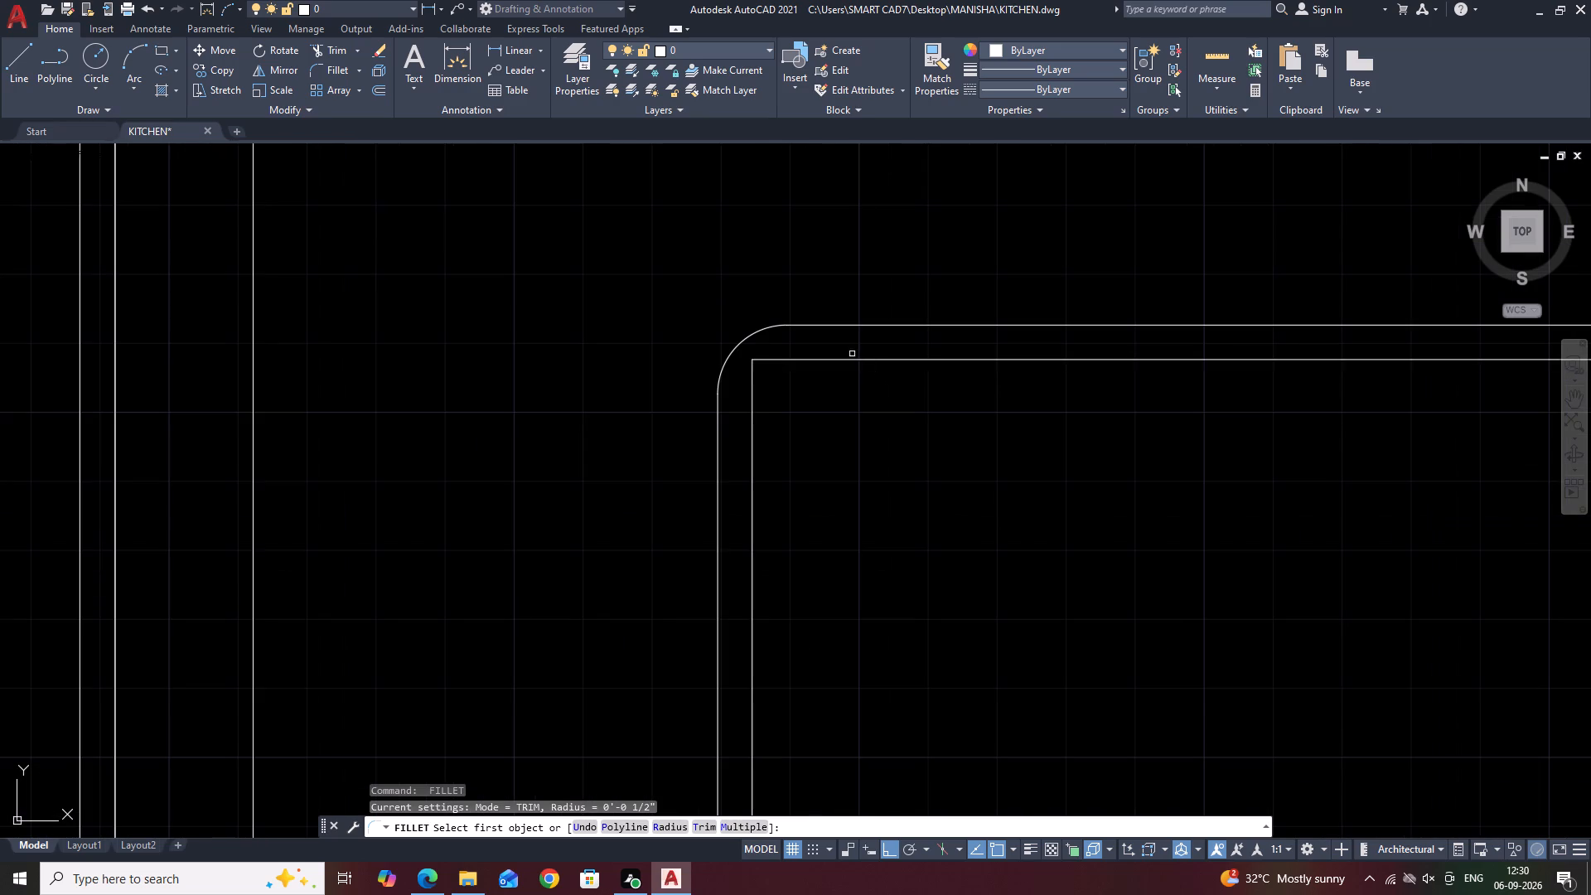
click(848, 360)
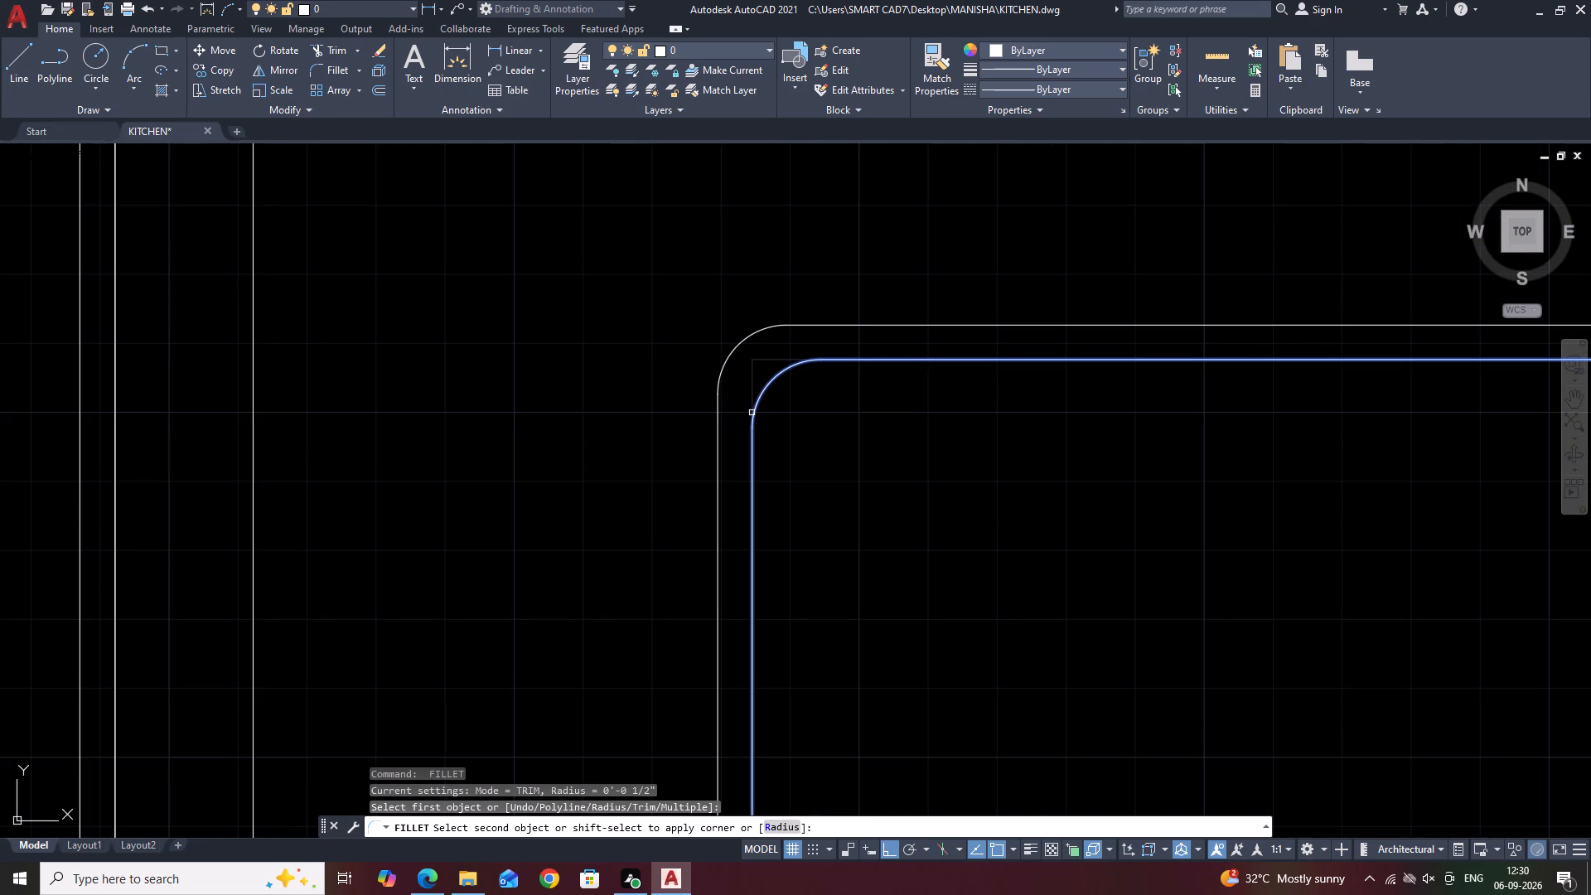
click(754, 414)
Fillet the upper-right corners of the inner and outer rectangles with the same 0.5 radius.
scroll(650, 305, down, 3)
key(space)
scroll(1174, 322, up, 2)
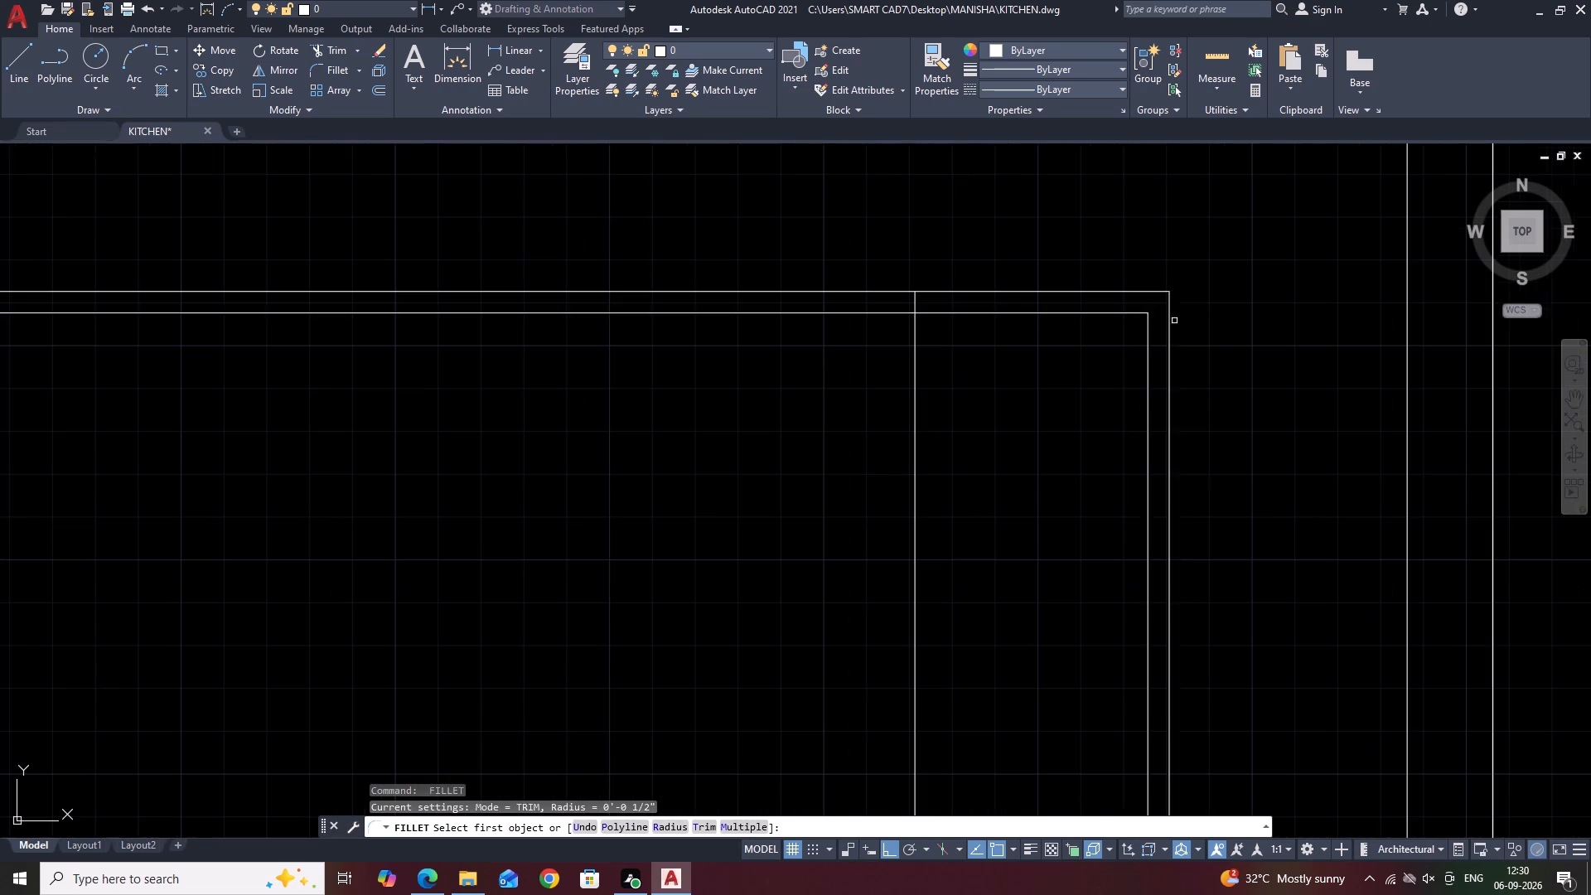
click(1124, 312)
click(1149, 341)
key(space)
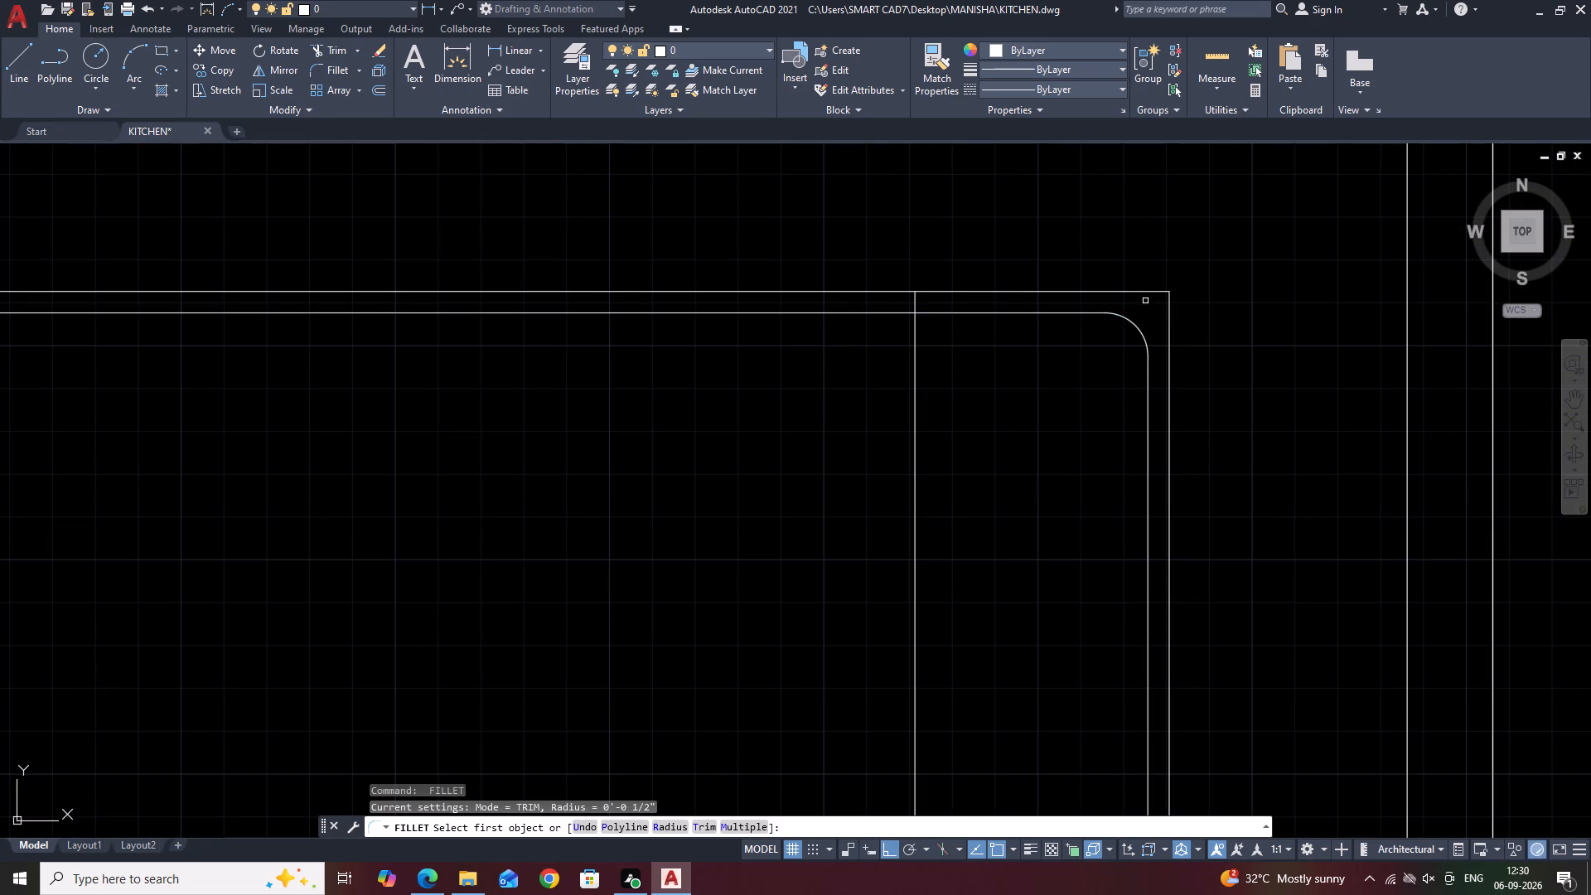
click(1153, 292)
click(1168, 371)
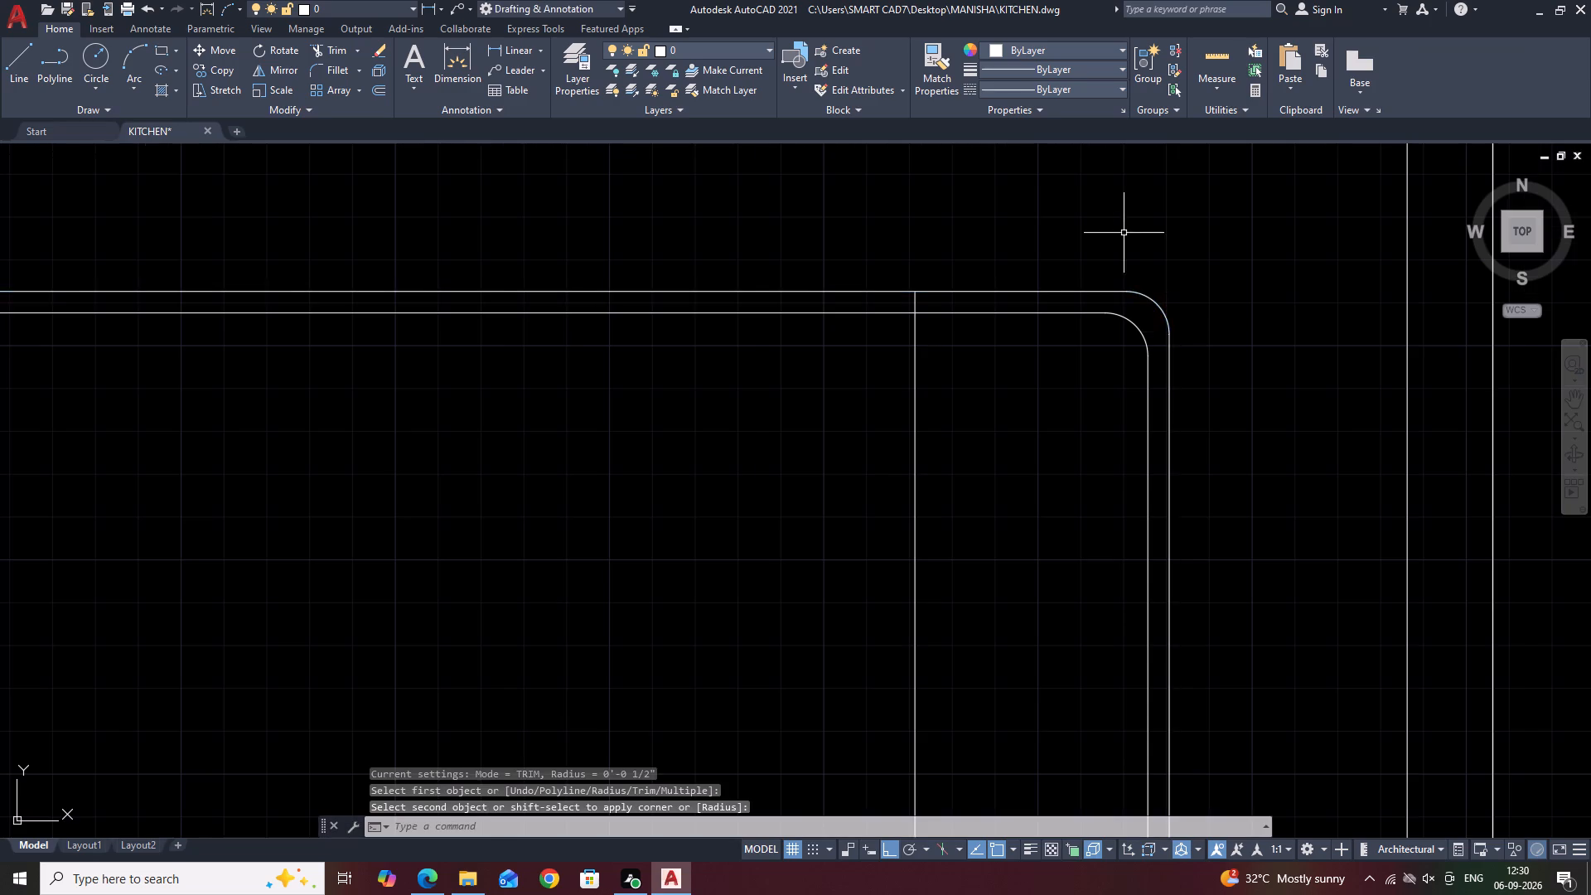
Fillet the lower-right corners of the inner and outer rectangles with the same 0.5 radius.
scroll(1123, 233, down, 4)
key(space)
scroll(1134, 357, up, 4)
click(1065, 324)
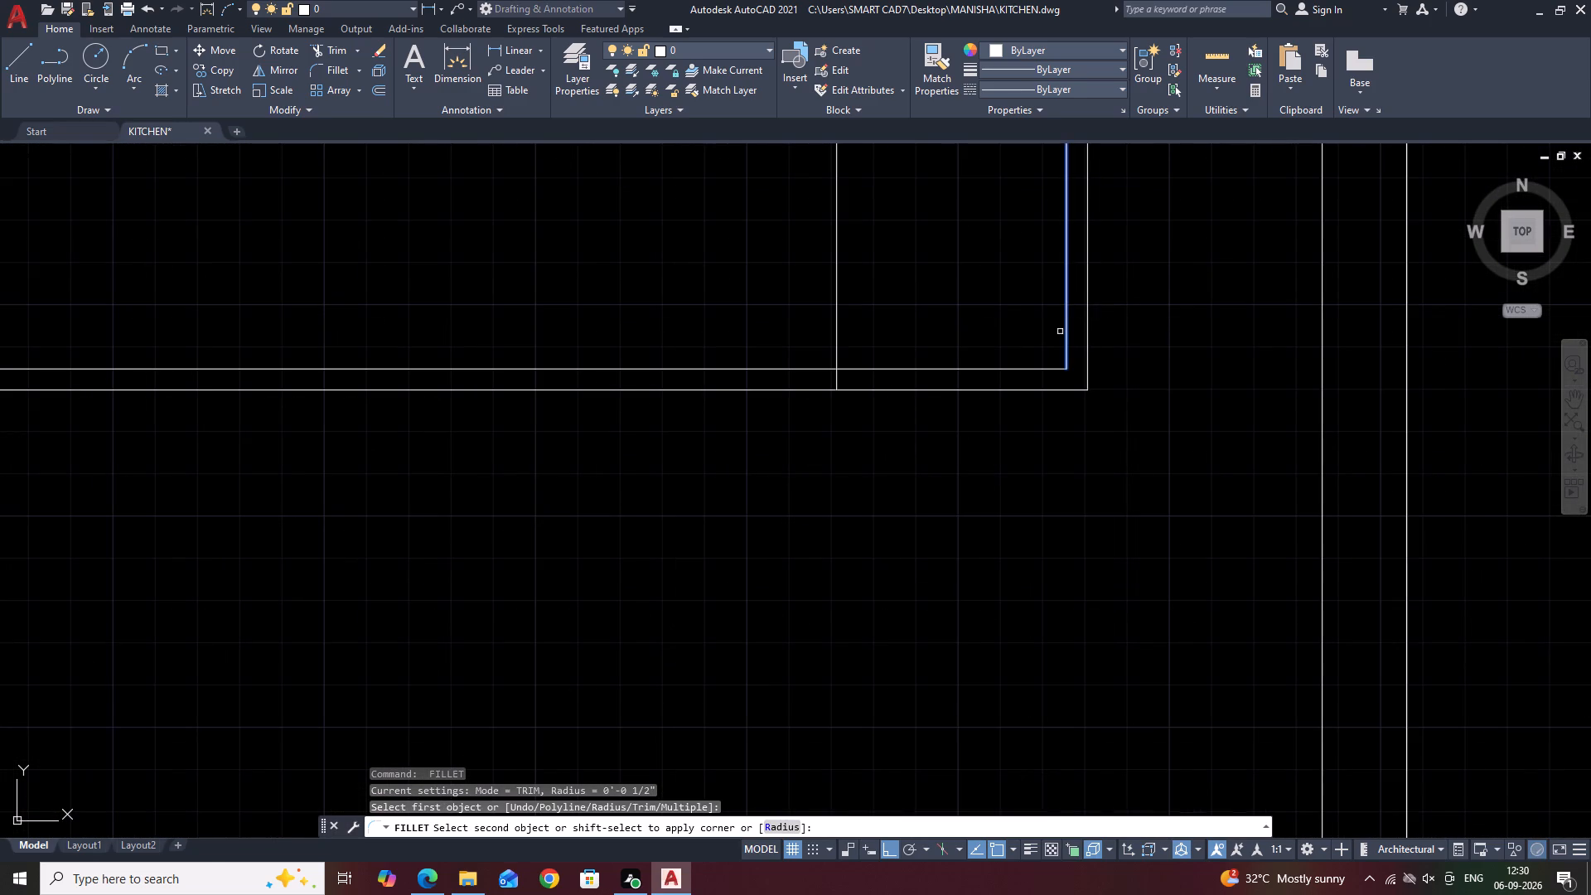
click(1028, 372)
key(space)
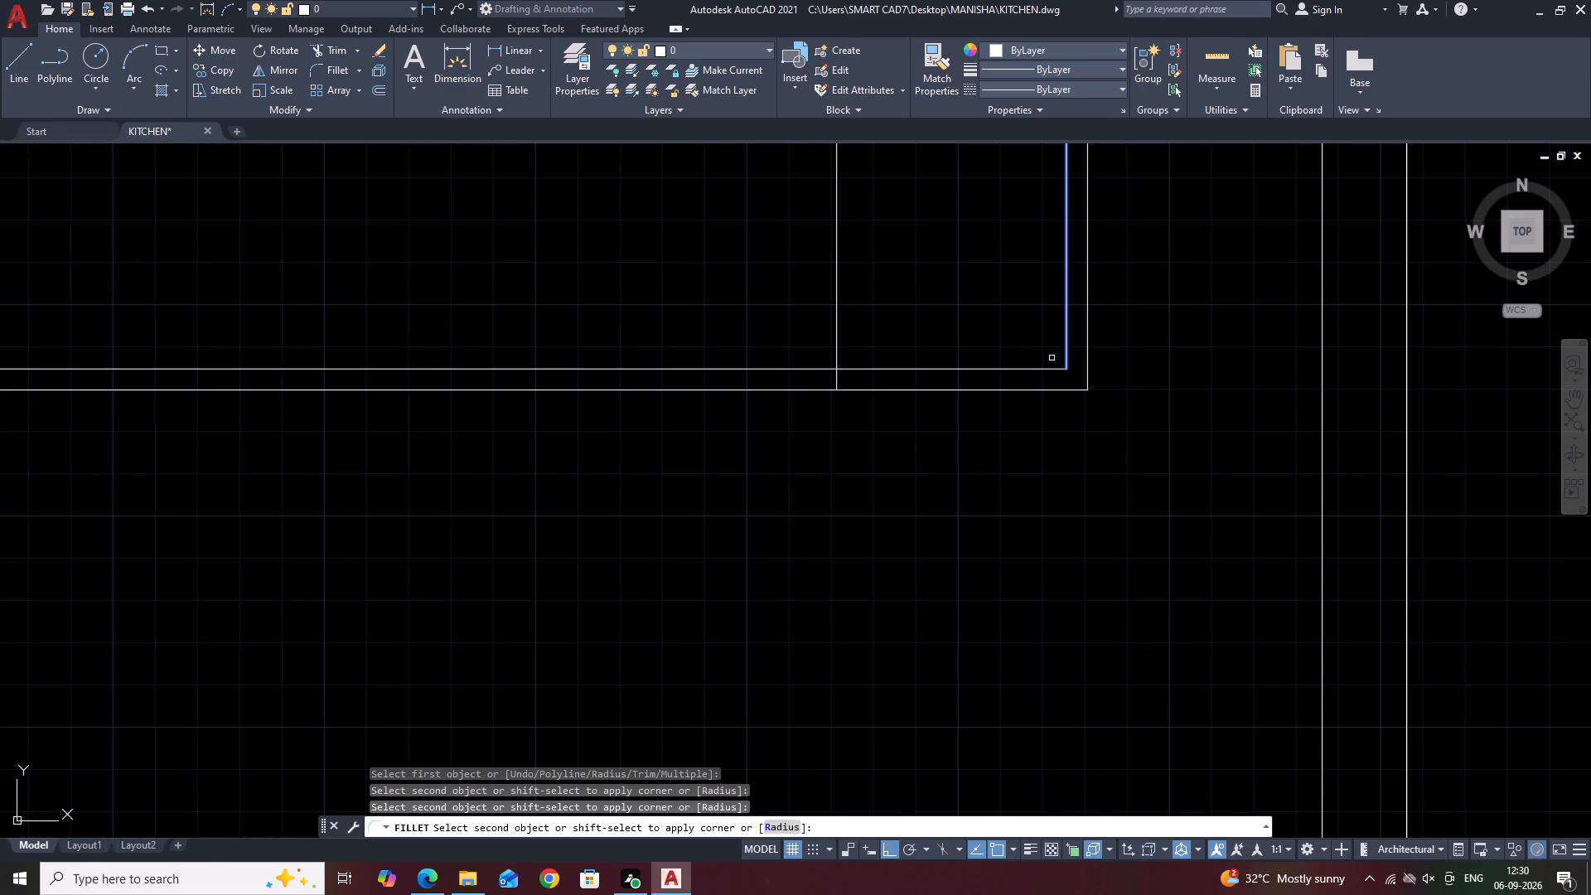
click(1039, 368)
key(space)
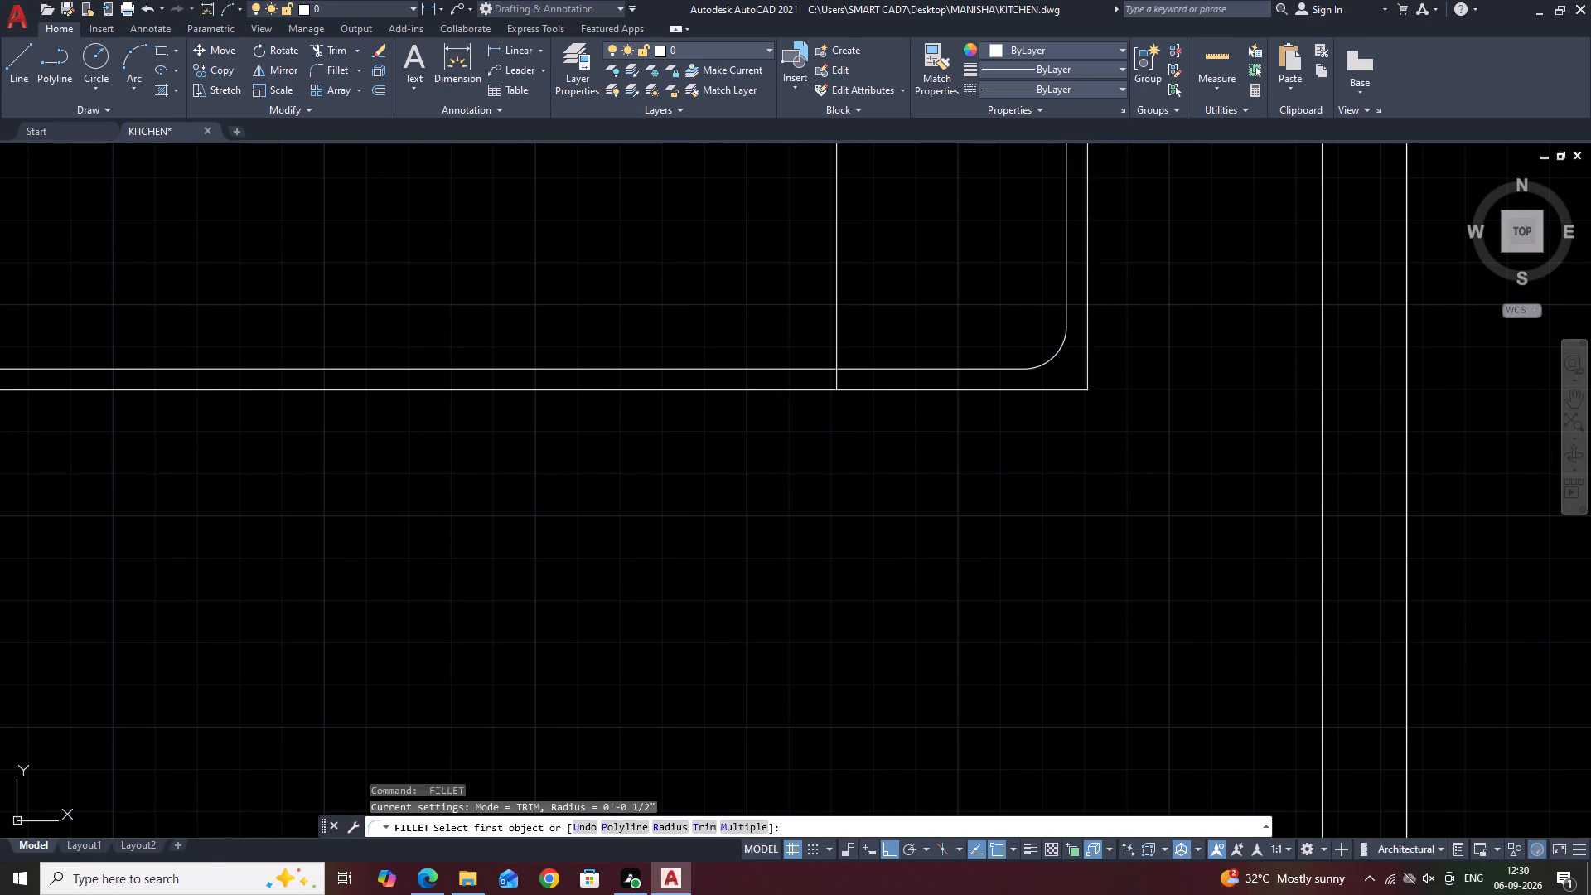
click(1089, 301)
click(1049, 391)
scroll(1102, 424, down, 3)
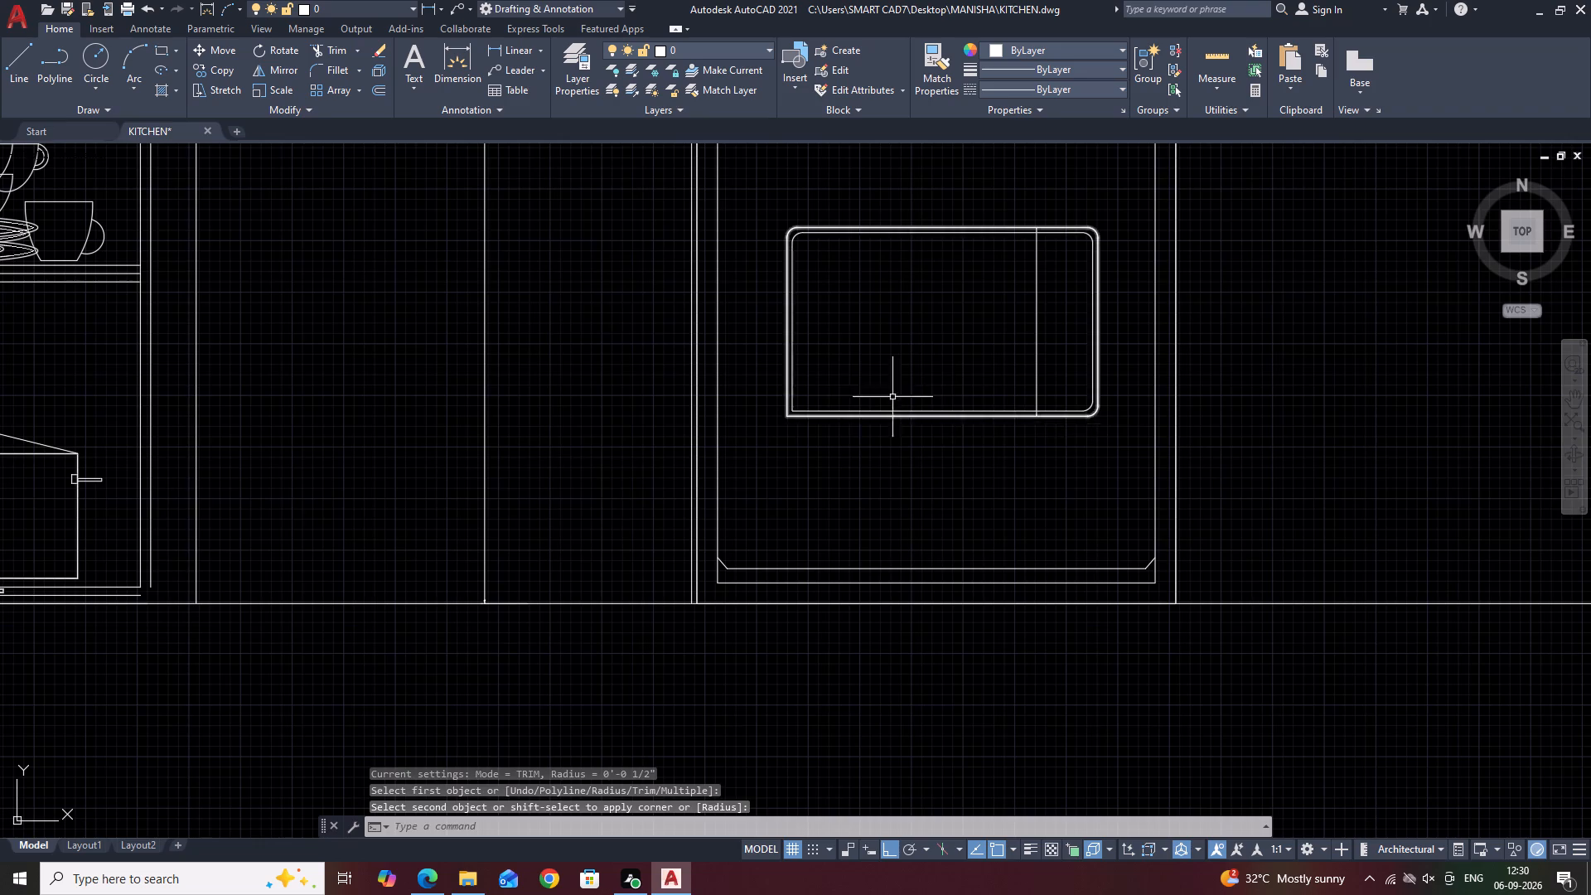
Fillet the lower-left corners of the inner and outer rectangles with the same 0.5 radius.
key(space)
scroll(792, 416, up, 3)
click(802, 356)
click(800, 364)
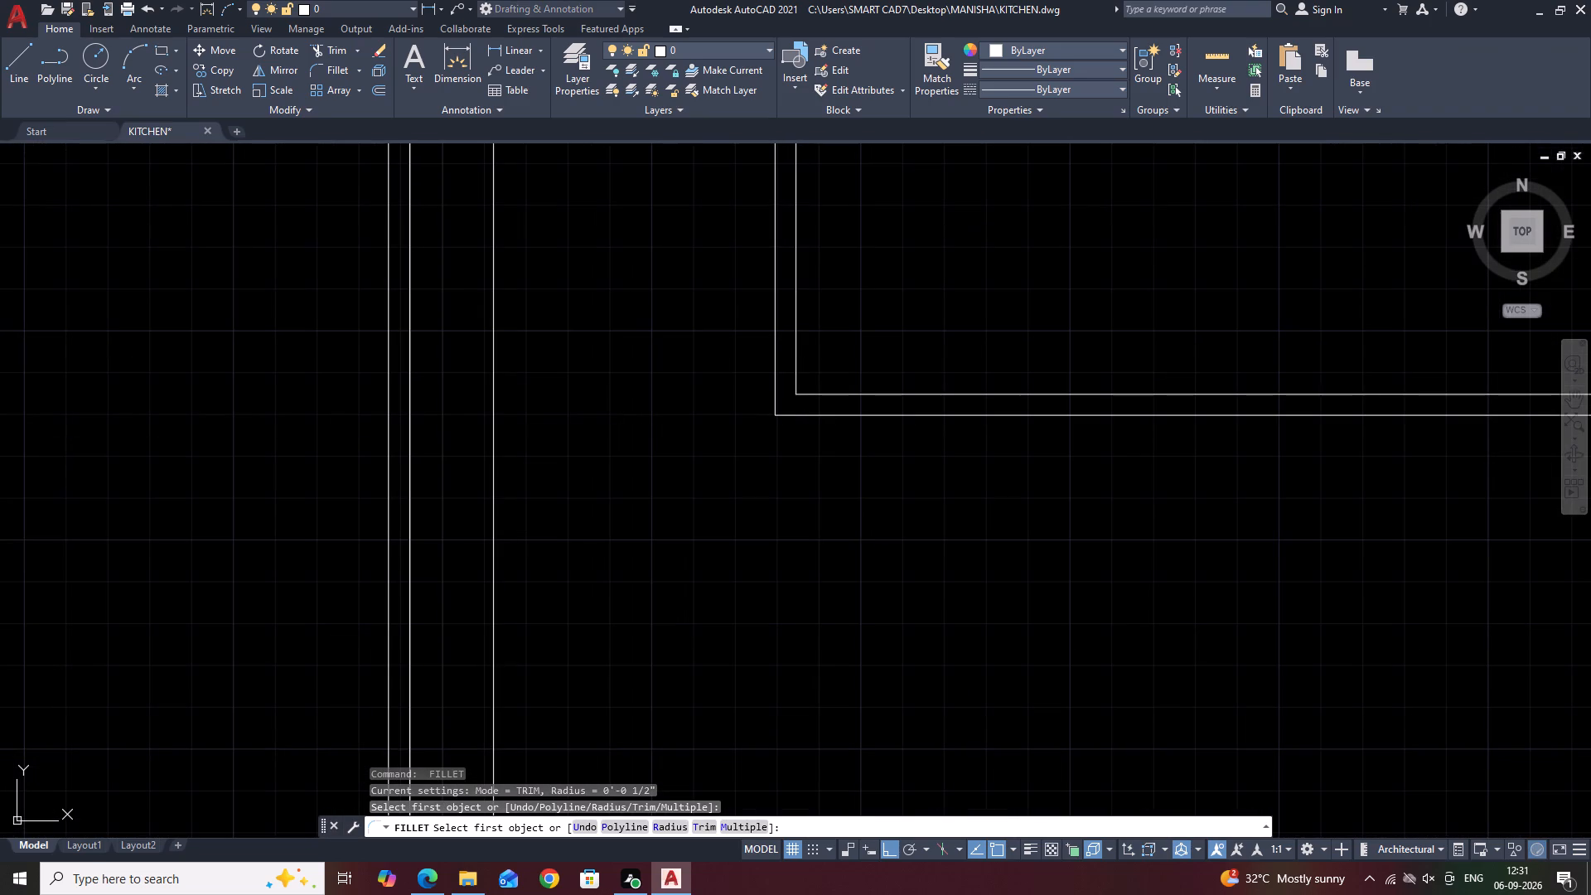
click(796, 358)
click(813, 398)
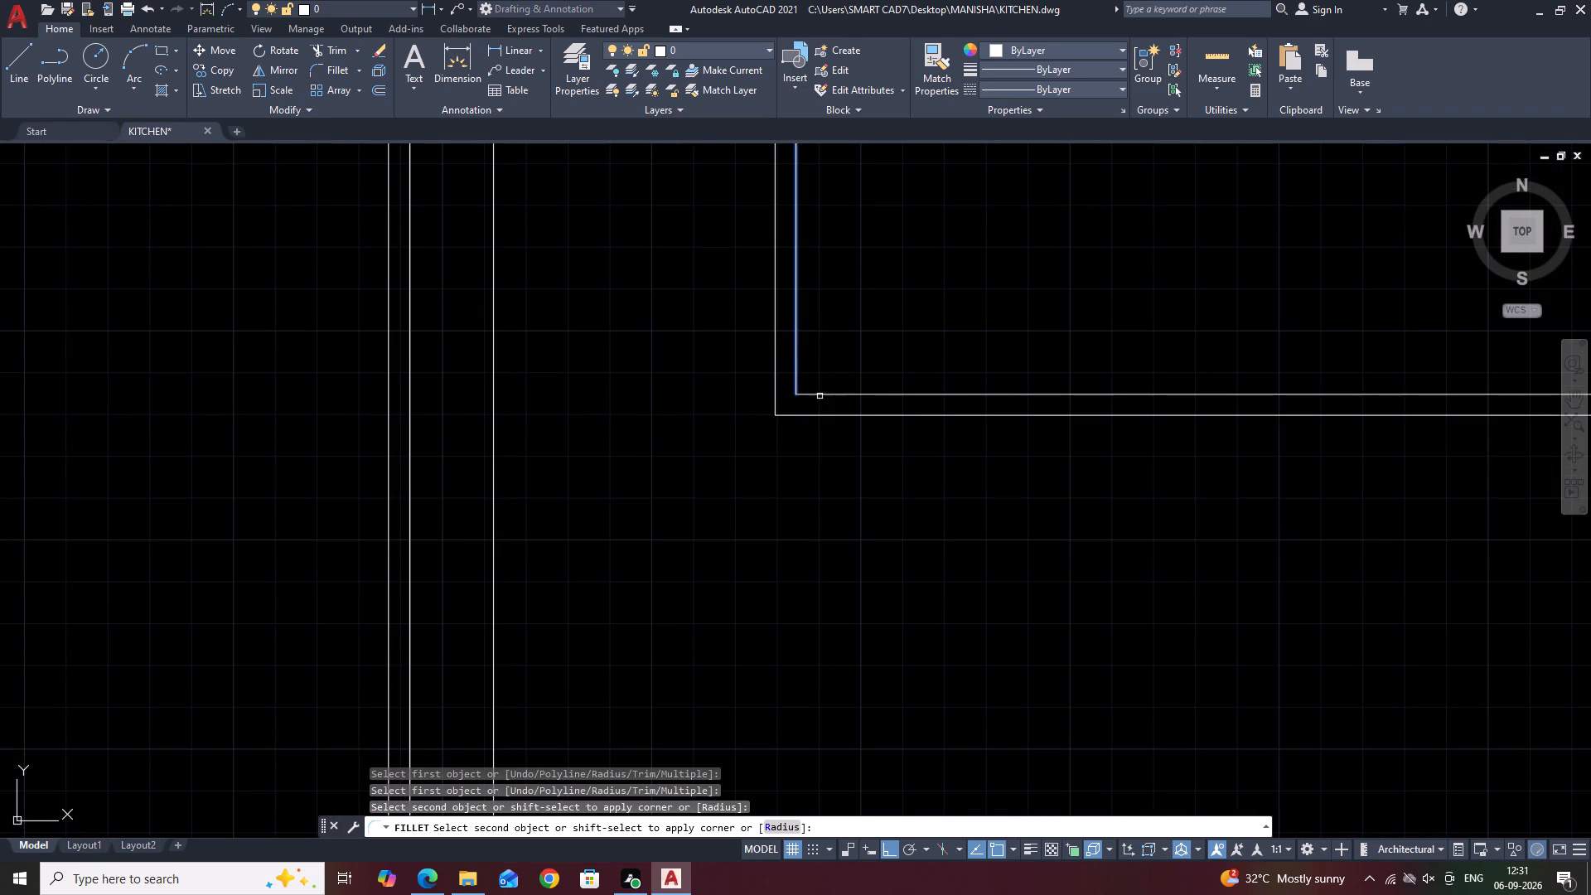
click(820, 396)
key(space)
click(772, 363)
click(774, 376)
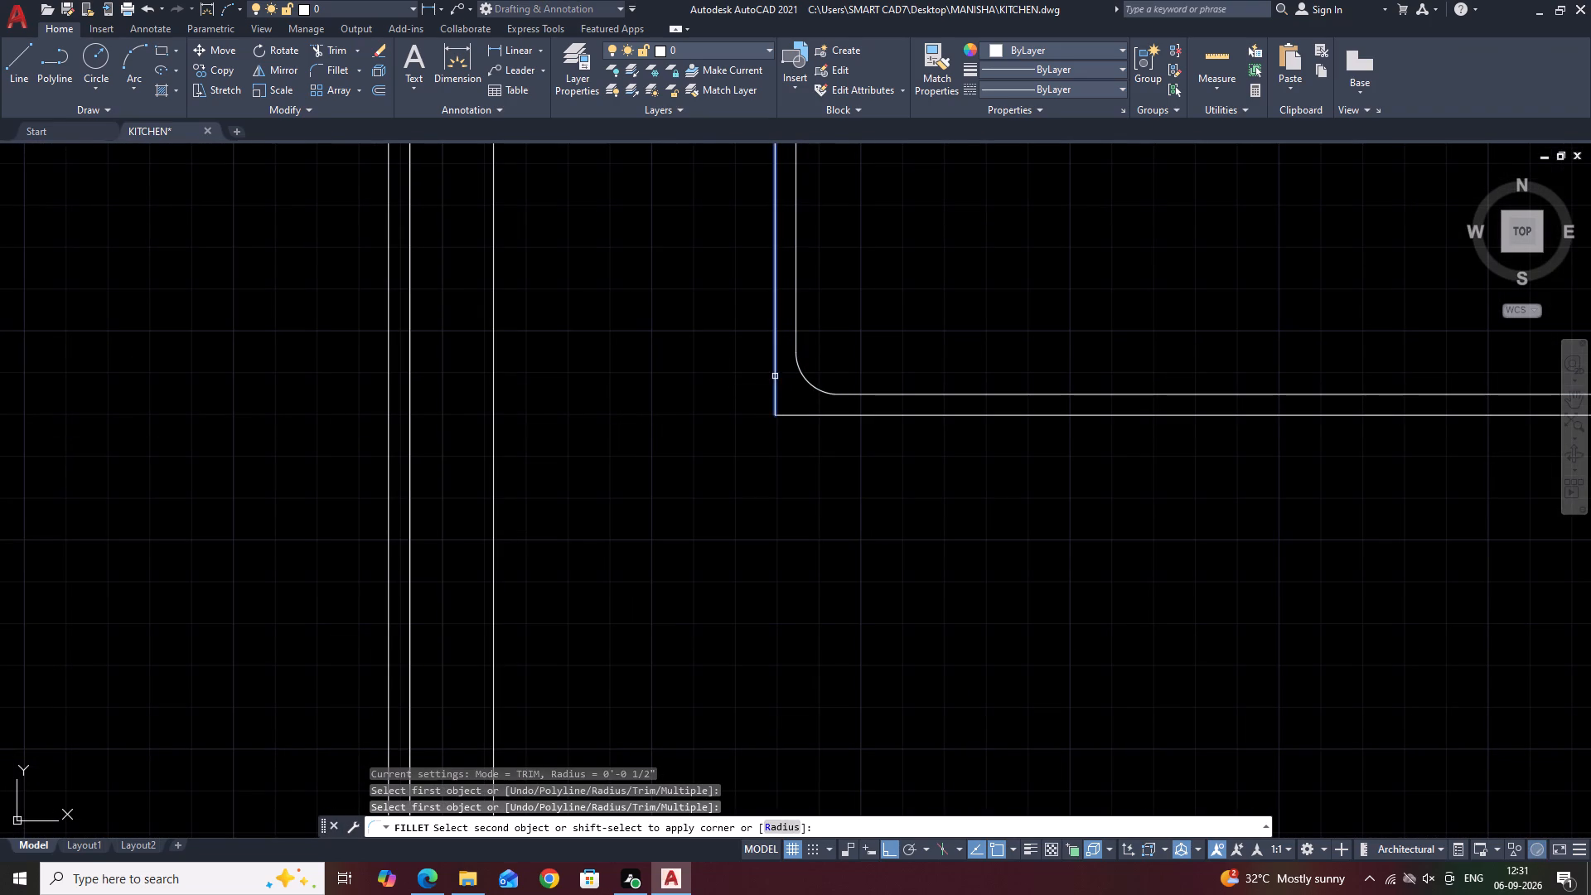
click(805, 418)
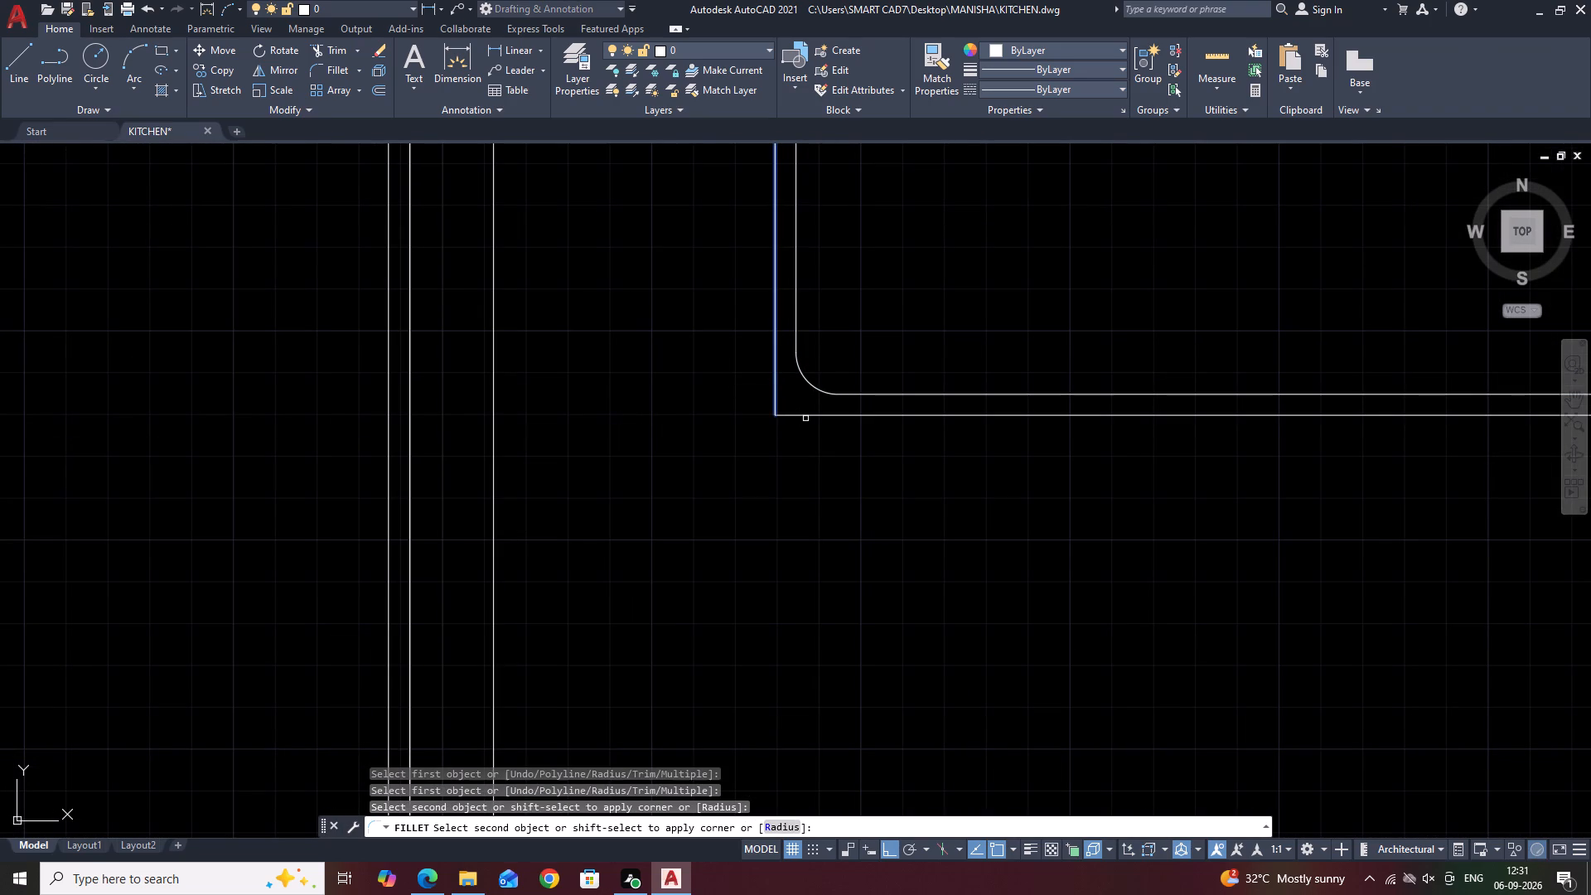
click(802, 416)
key(Escape)
Offset the vertical divider line by 0.025 towards the wider side of the rounded rectangle.
scroll(844, 401, down, 3)
middle_drag(989, 319, 914, 409)
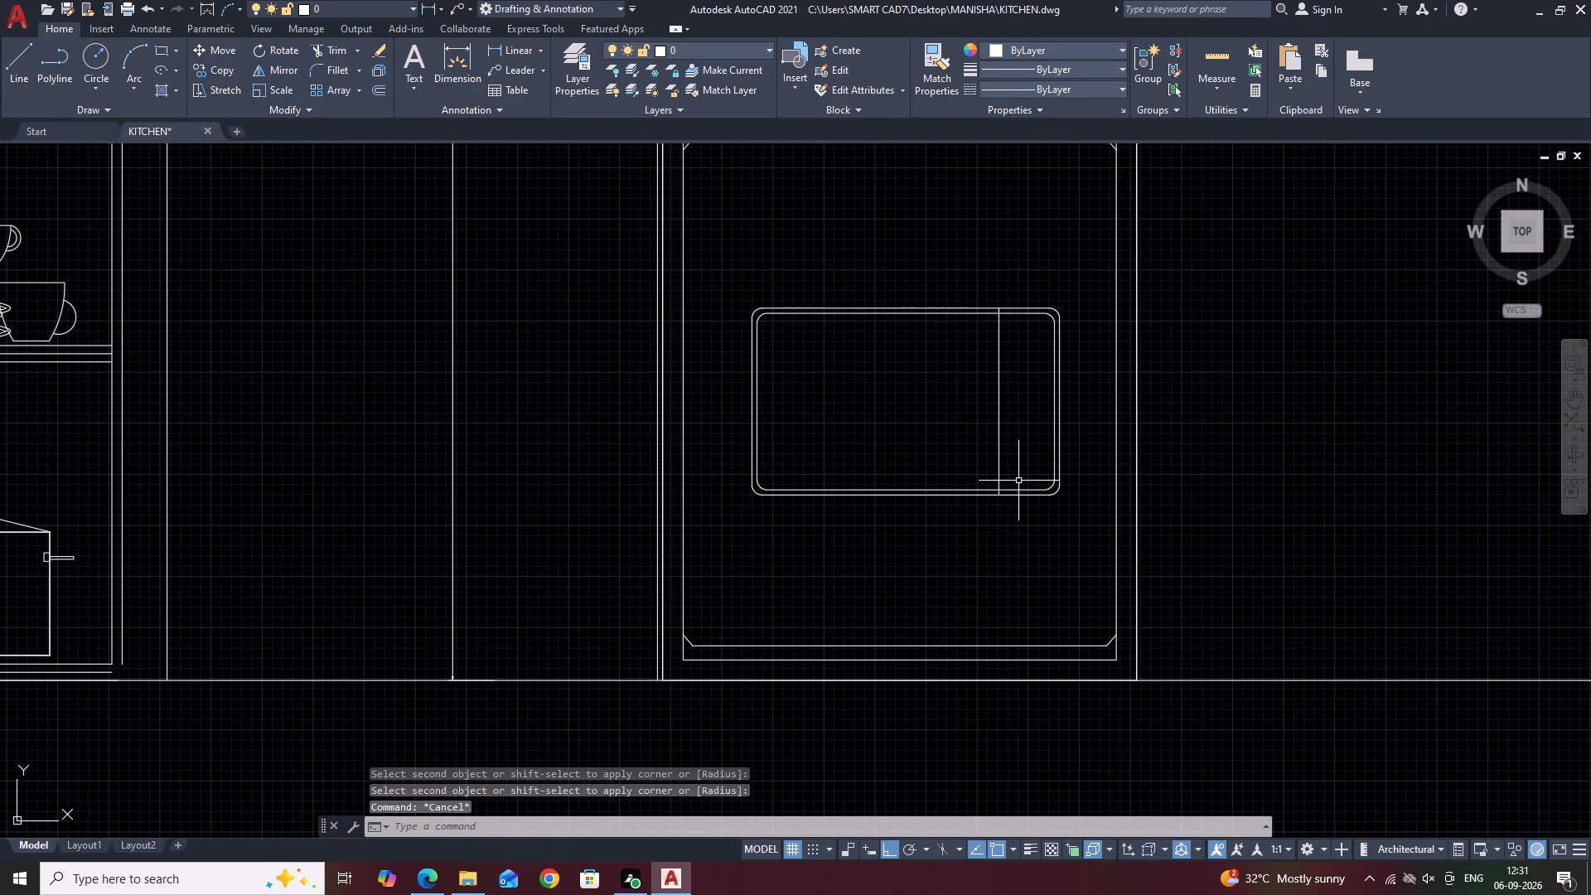
scroll(975, 438, up, 2)
click(1030, 412)
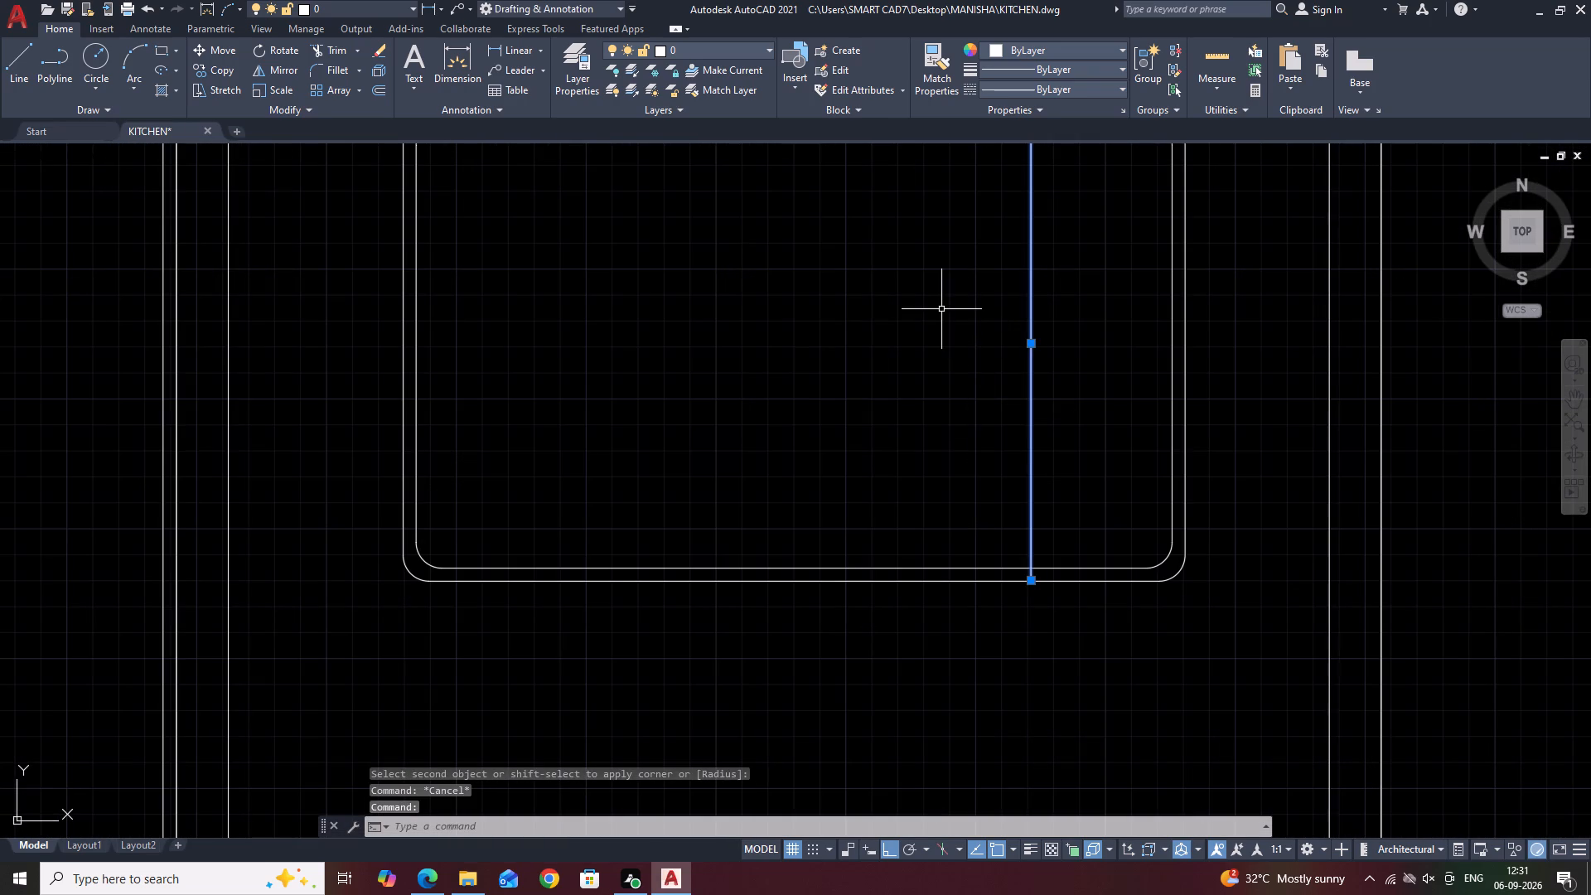
key(o)
key(space)
text(0.025)
key(Return)
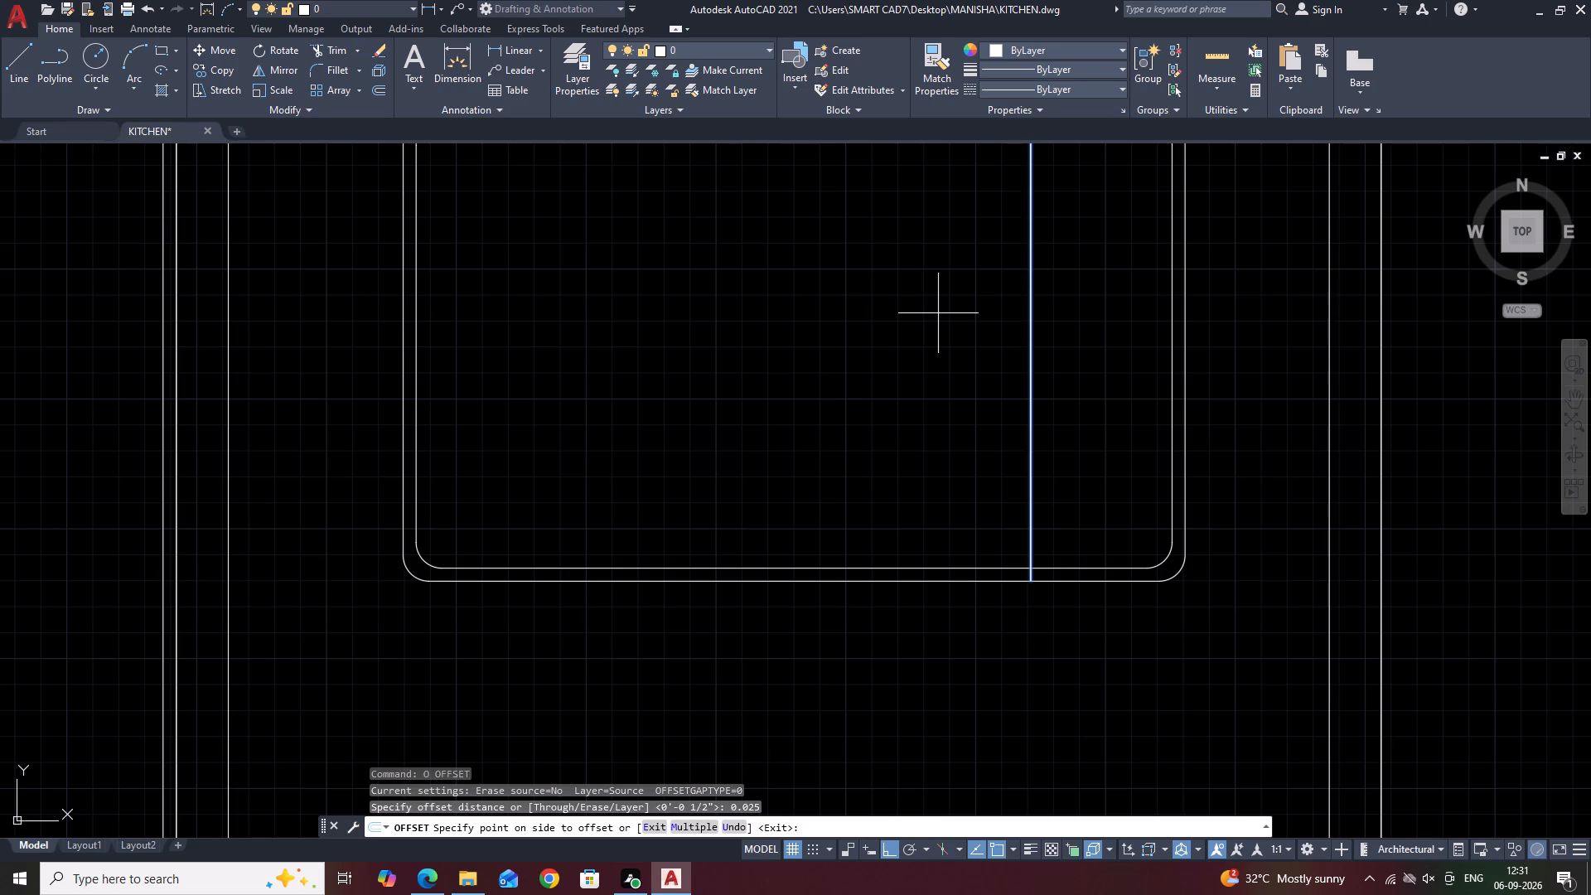
scroll(971, 351, up, 3)
key(Escape)
click(1251, 349)
click(1143, 251)
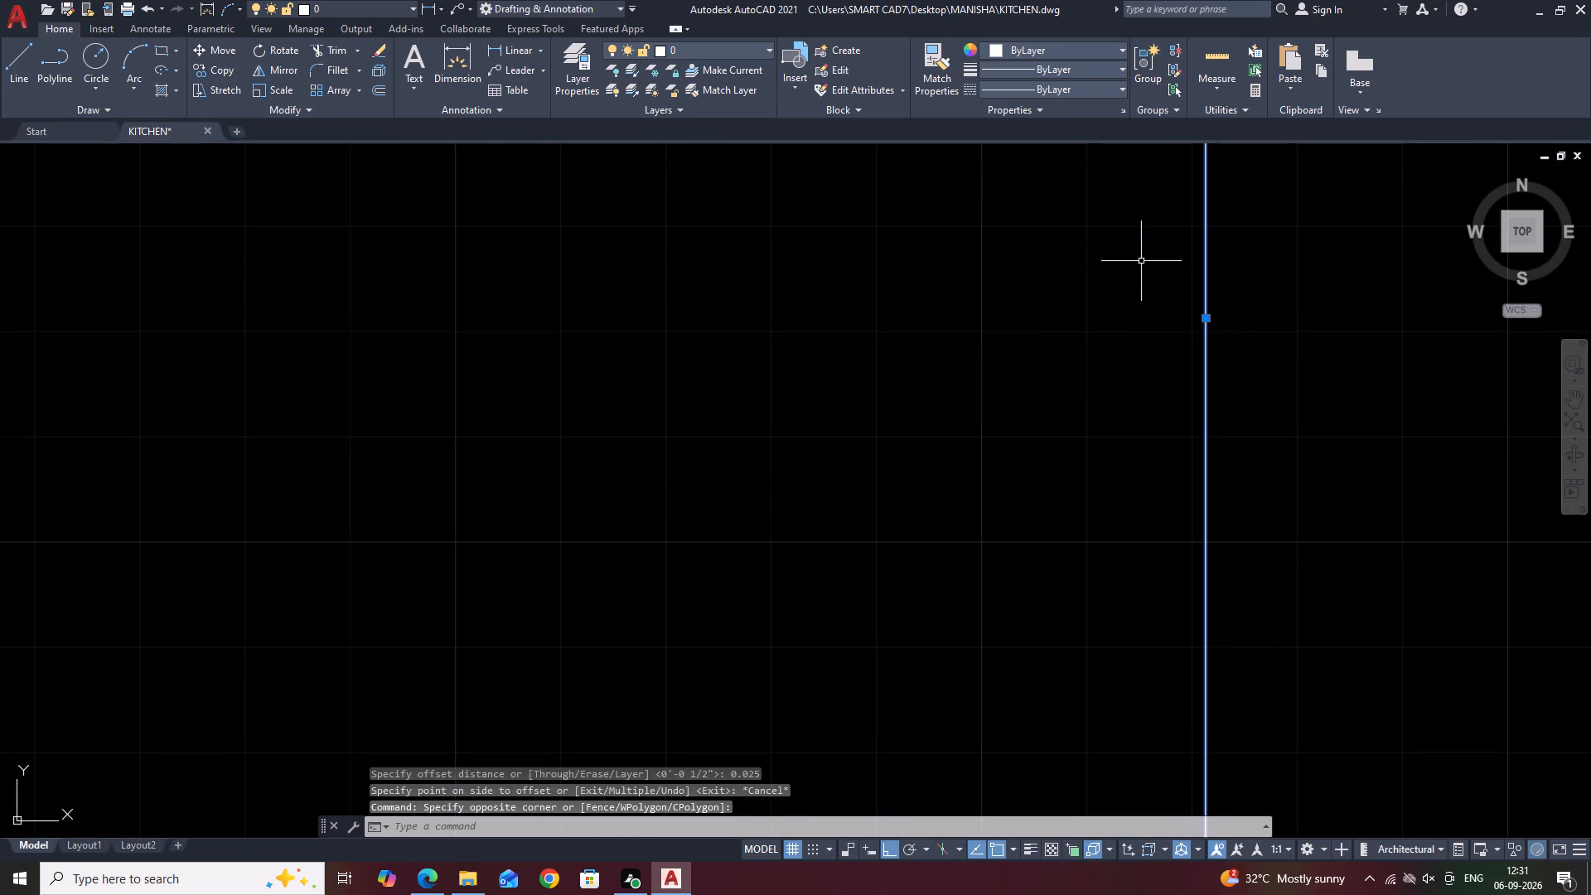
text(O)
key(space)
key(space)
scroll(1074, 325, down, 3)
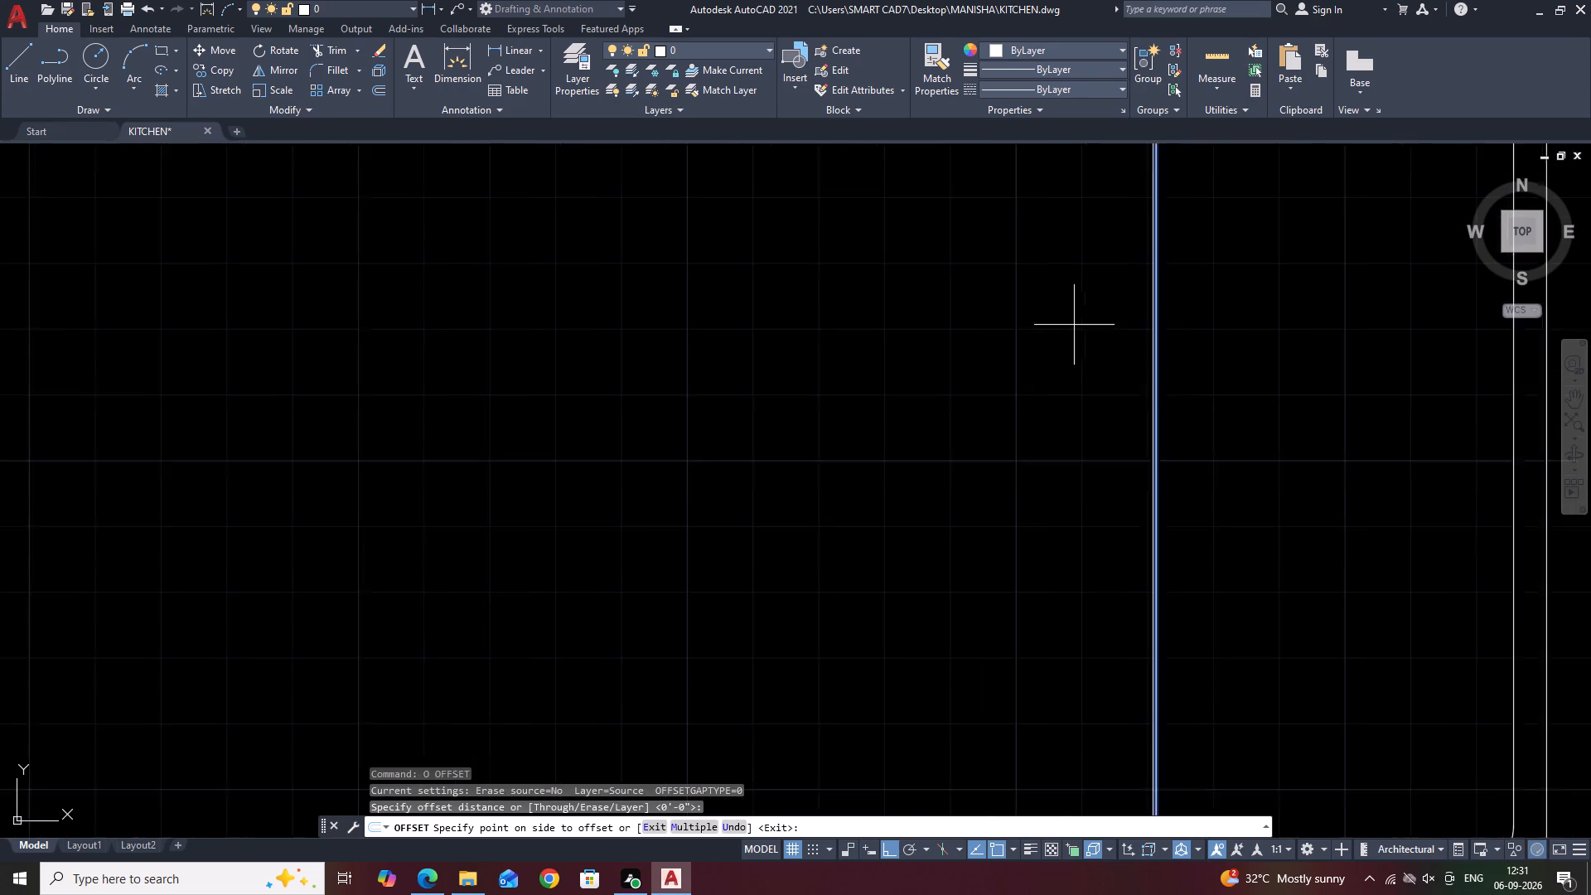
scroll(1074, 325, down, 1)
click(1028, 318)
key(Escape)
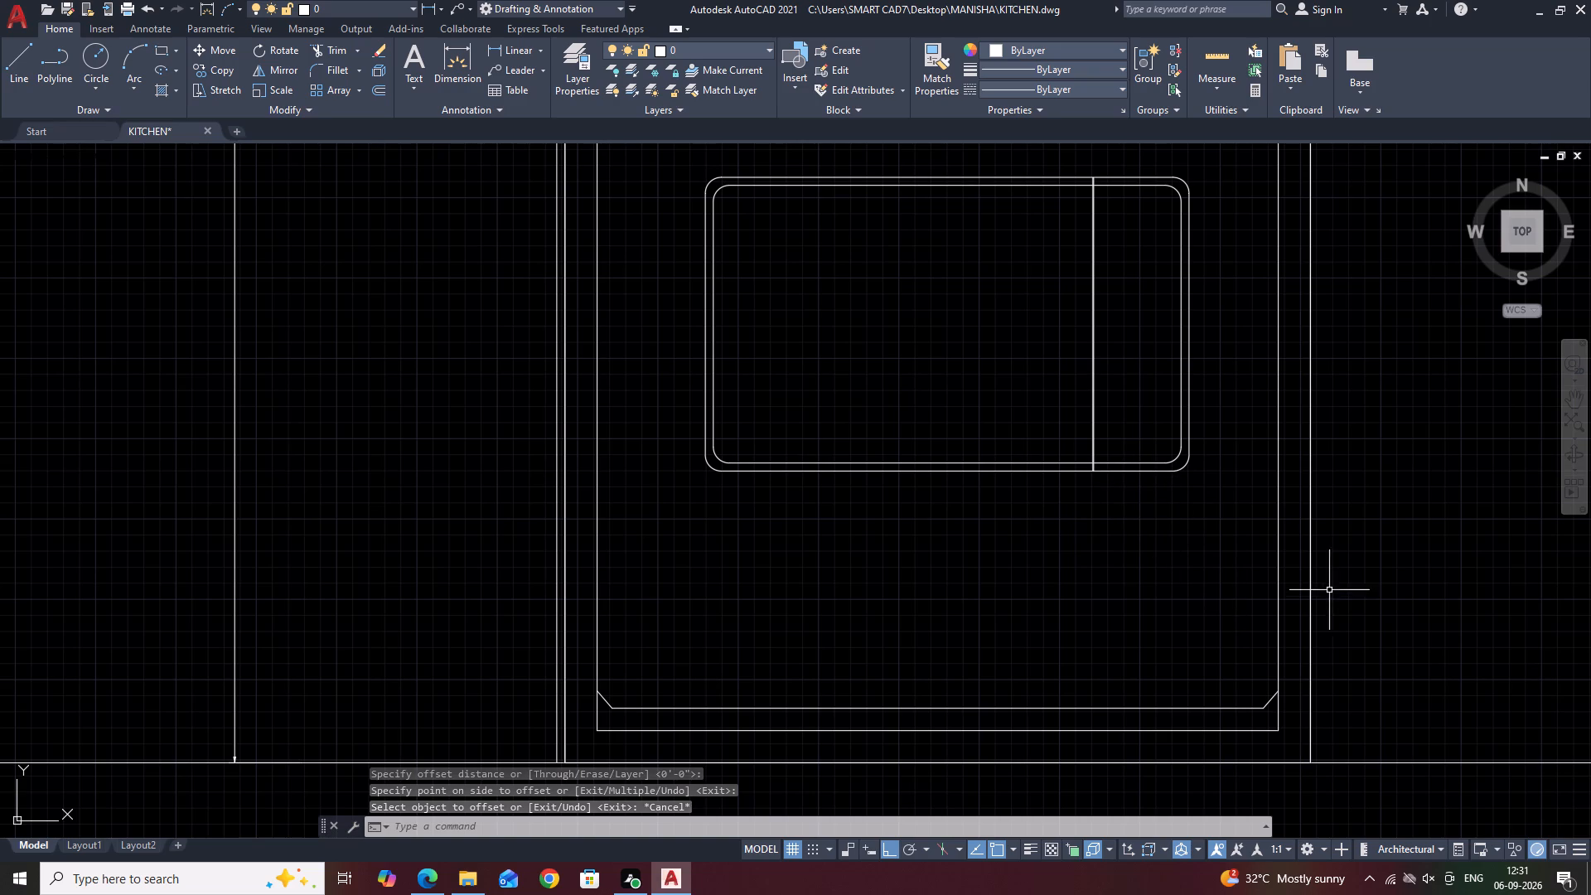
Draw a tiny freehand circle as a knob just right of the double divider line, slightly above its middle.
middle_drag(945, 323, 969, 440)
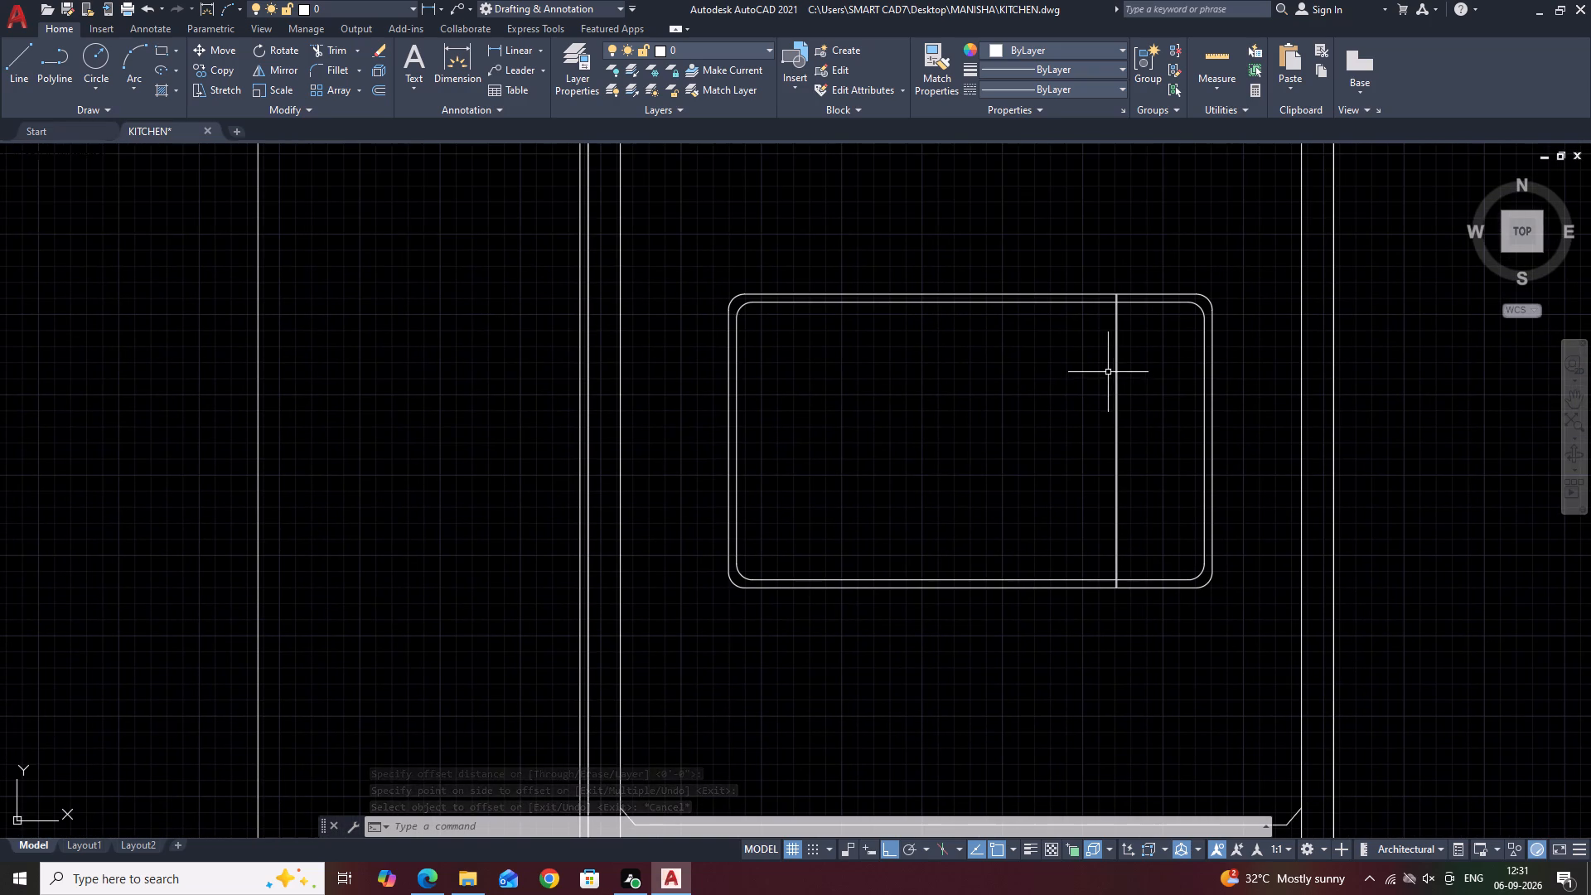
text(C)
key(space)
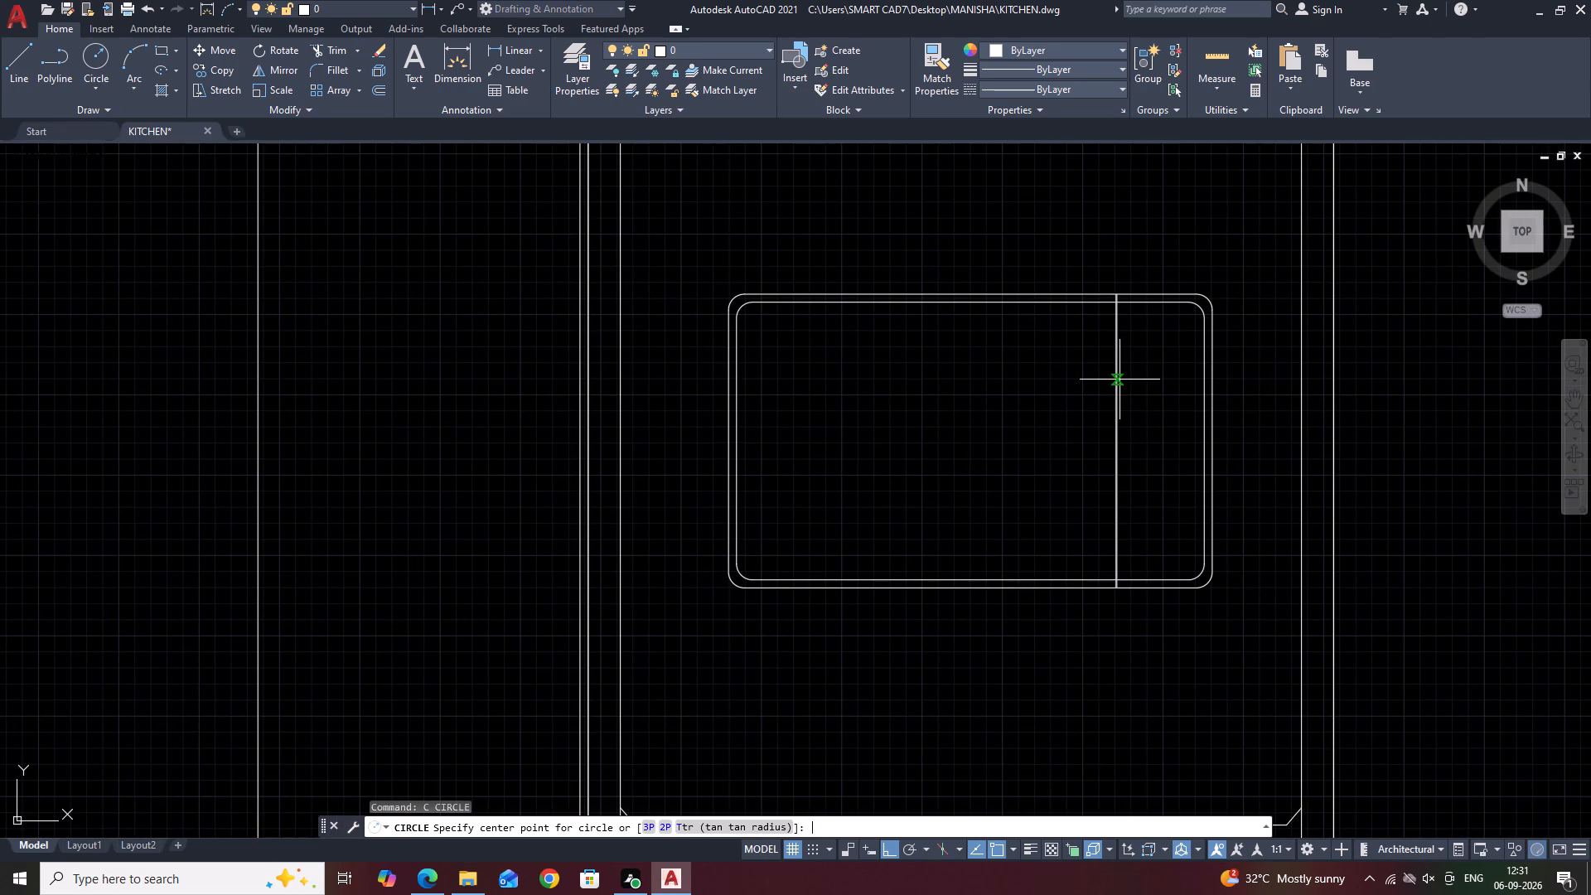
scroll(1127, 447, up, 1)
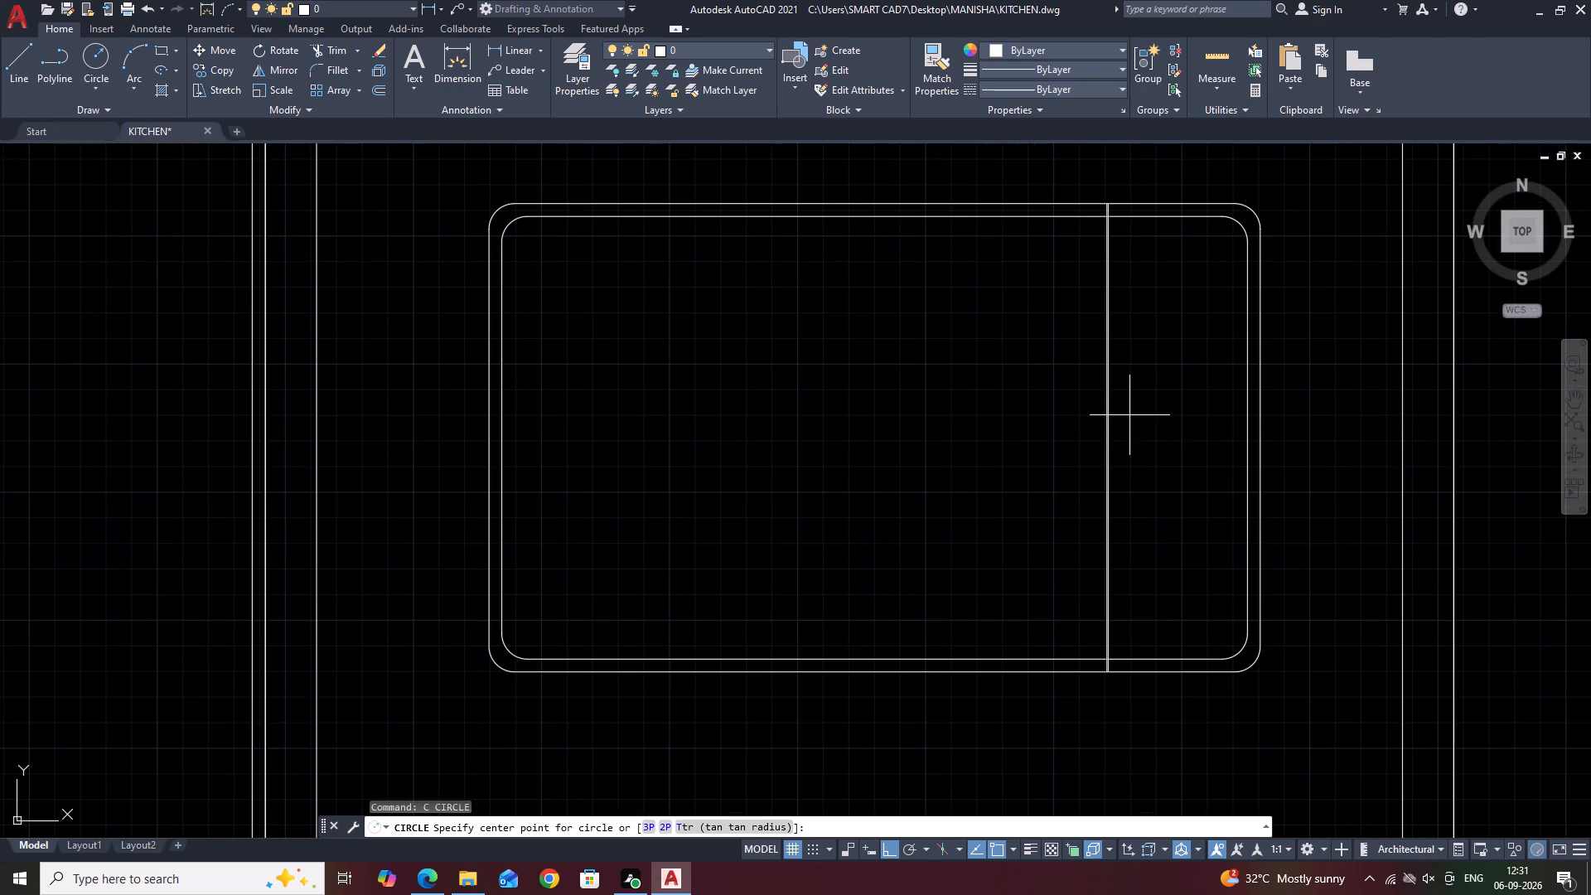
click(1125, 410)
click(1129, 414)
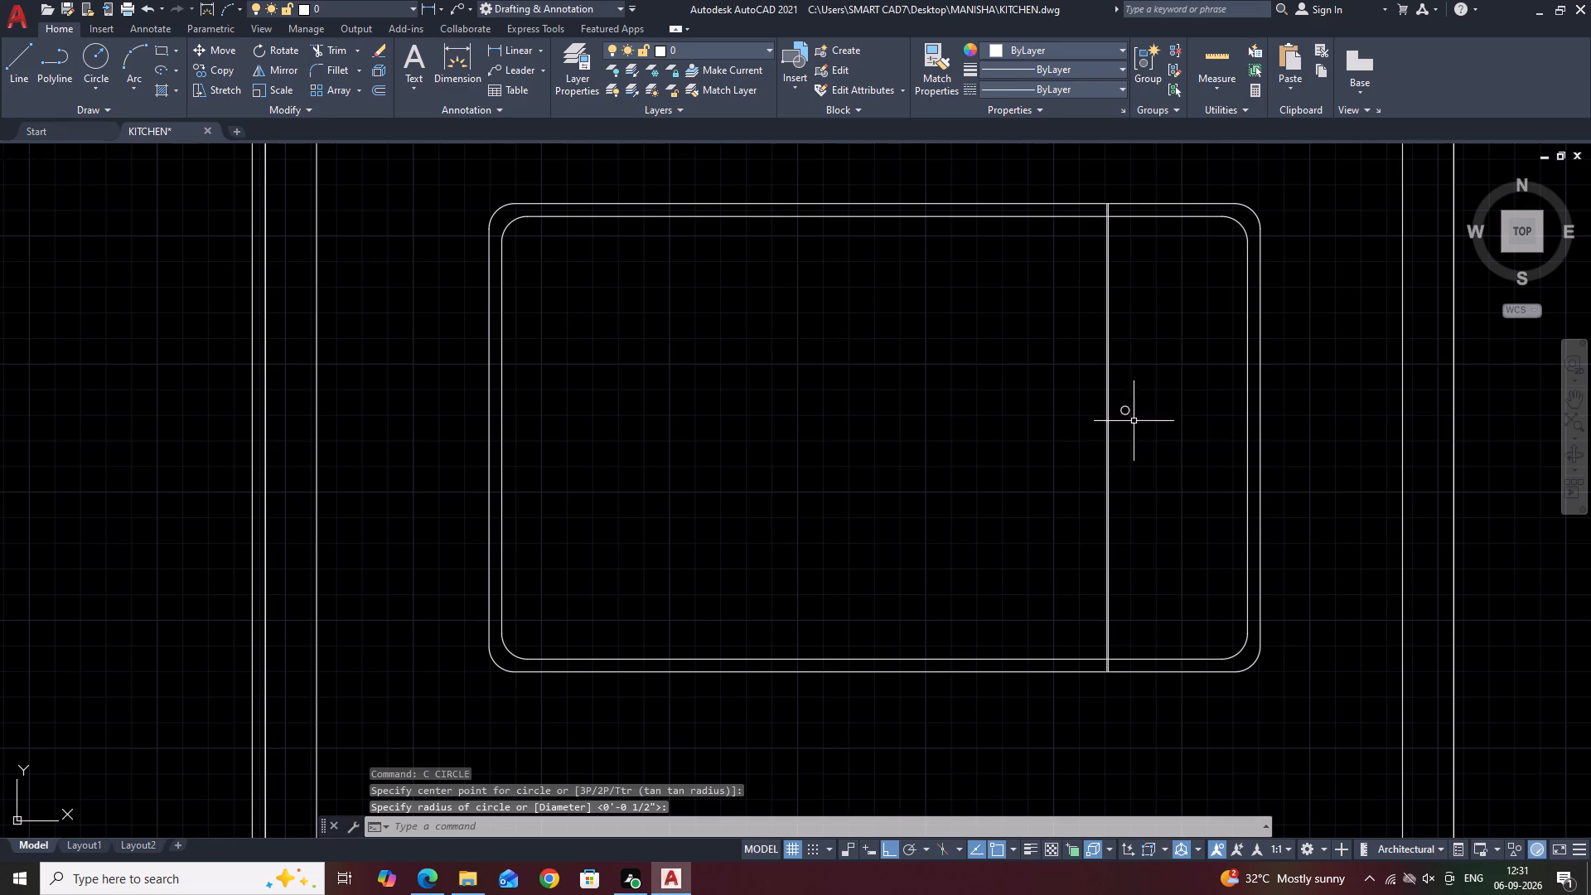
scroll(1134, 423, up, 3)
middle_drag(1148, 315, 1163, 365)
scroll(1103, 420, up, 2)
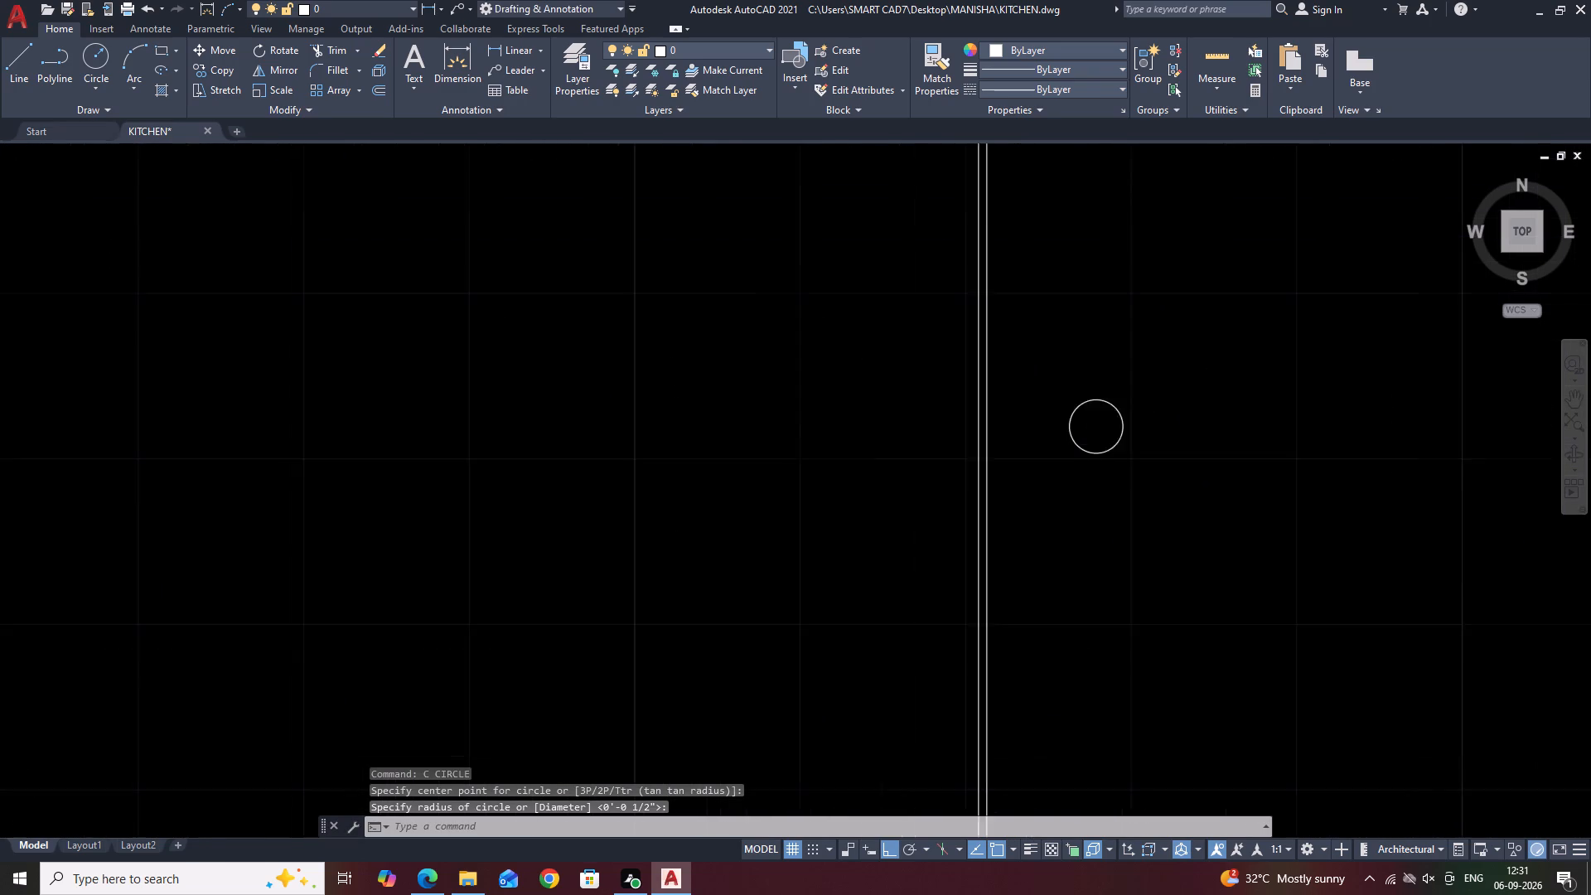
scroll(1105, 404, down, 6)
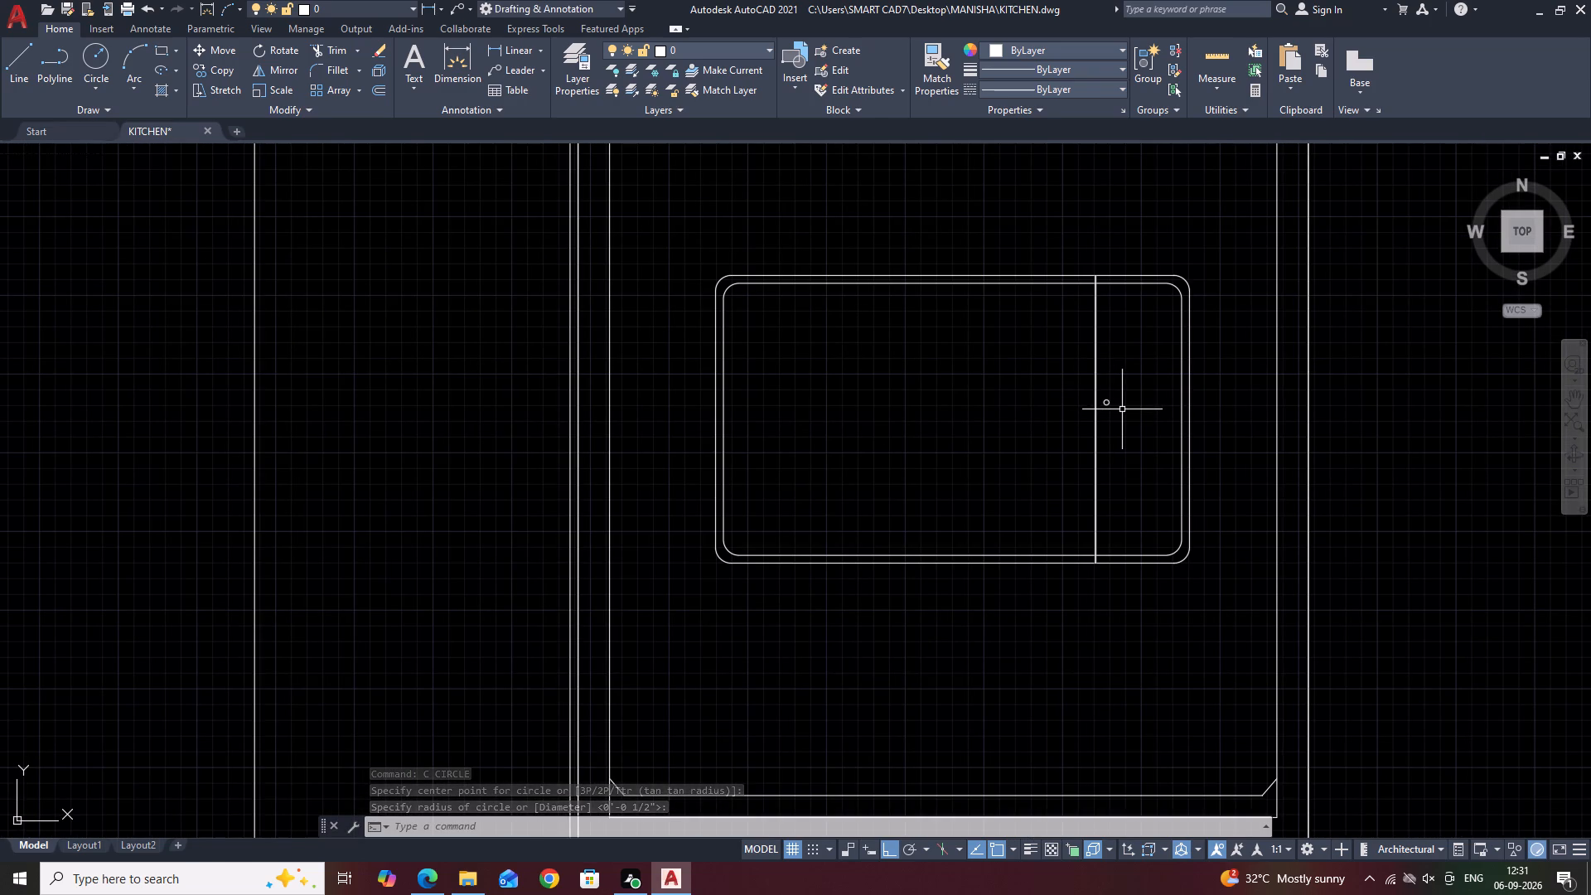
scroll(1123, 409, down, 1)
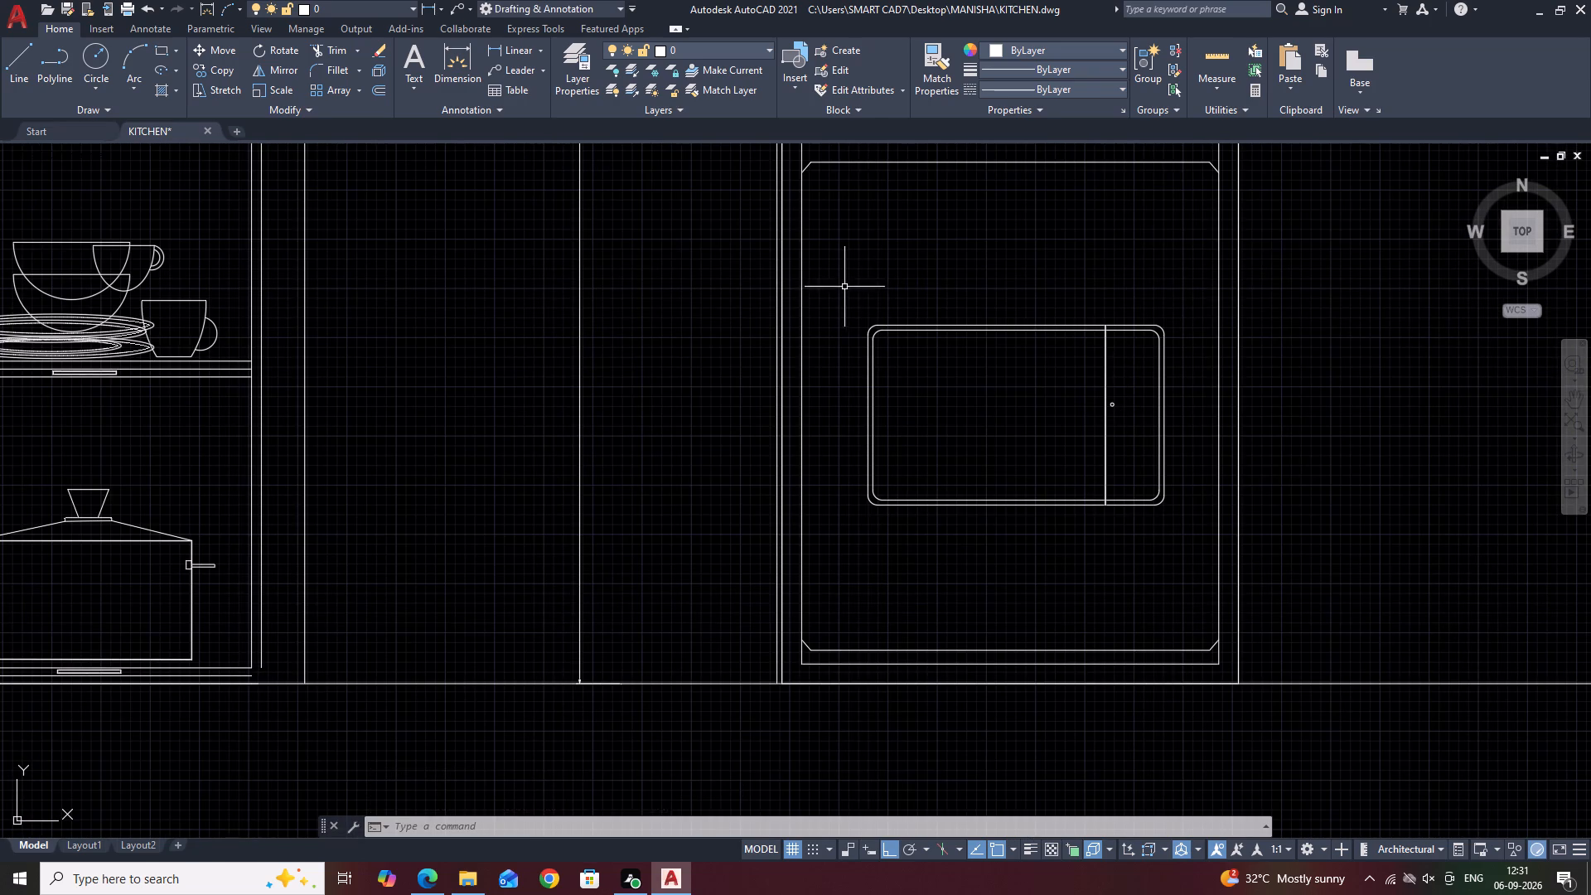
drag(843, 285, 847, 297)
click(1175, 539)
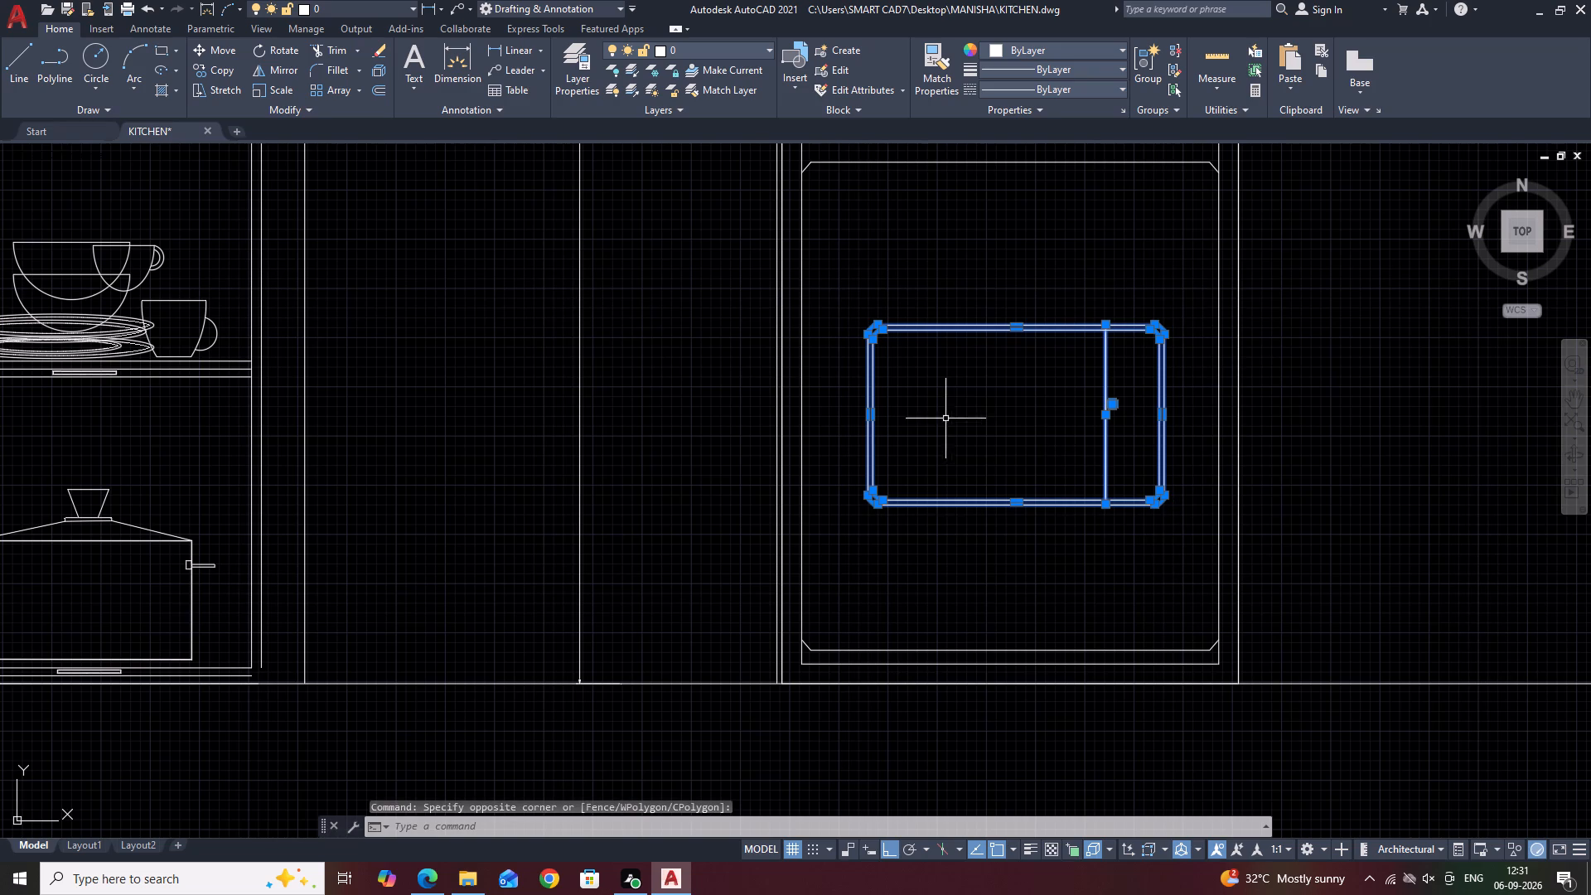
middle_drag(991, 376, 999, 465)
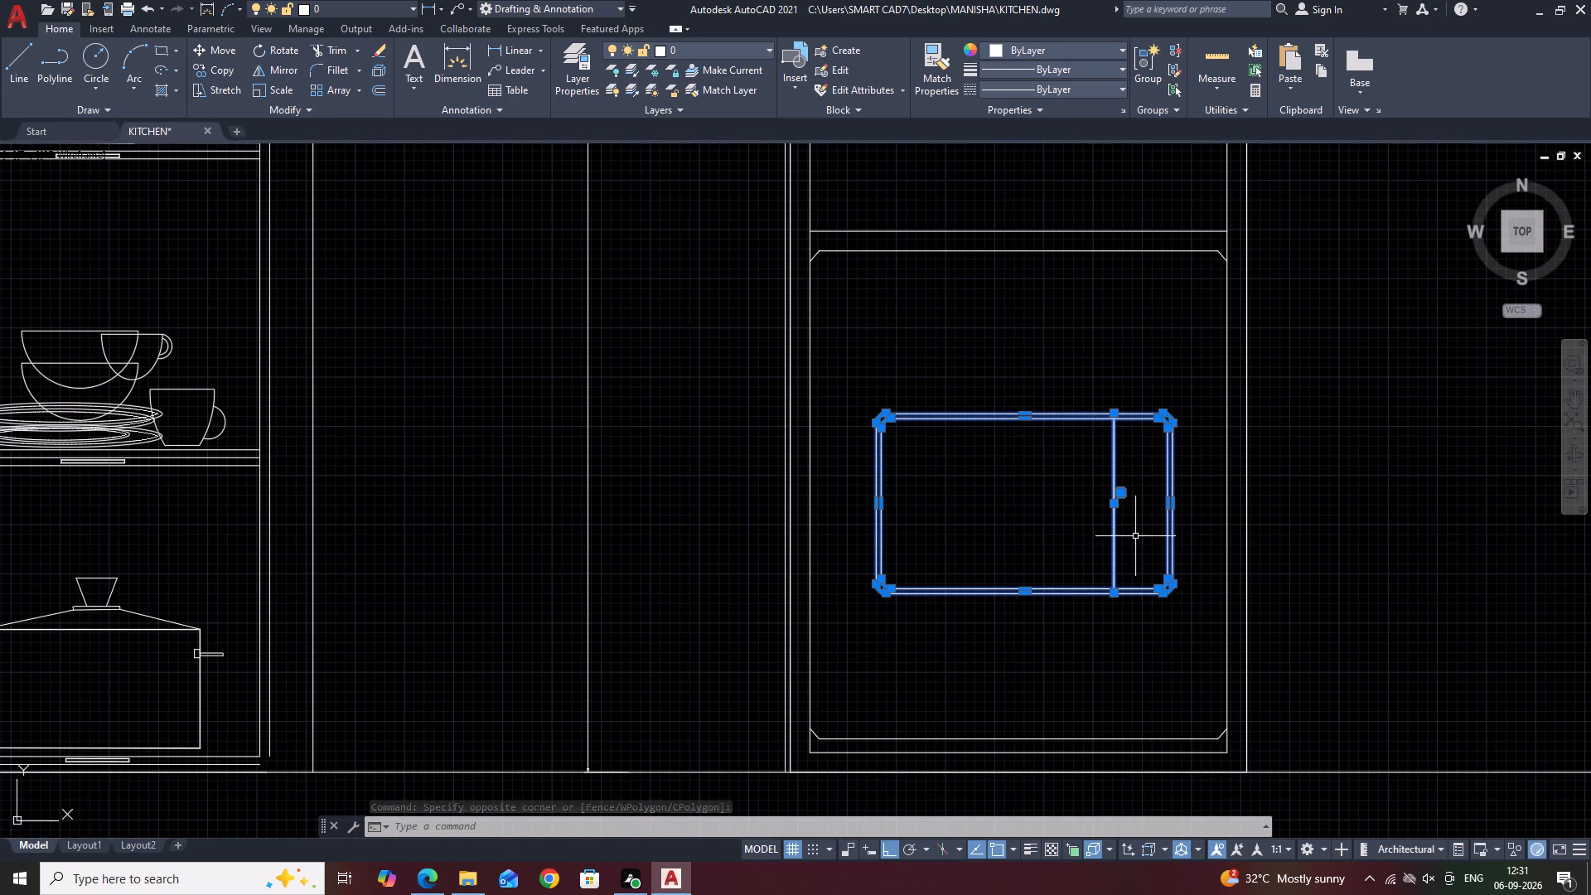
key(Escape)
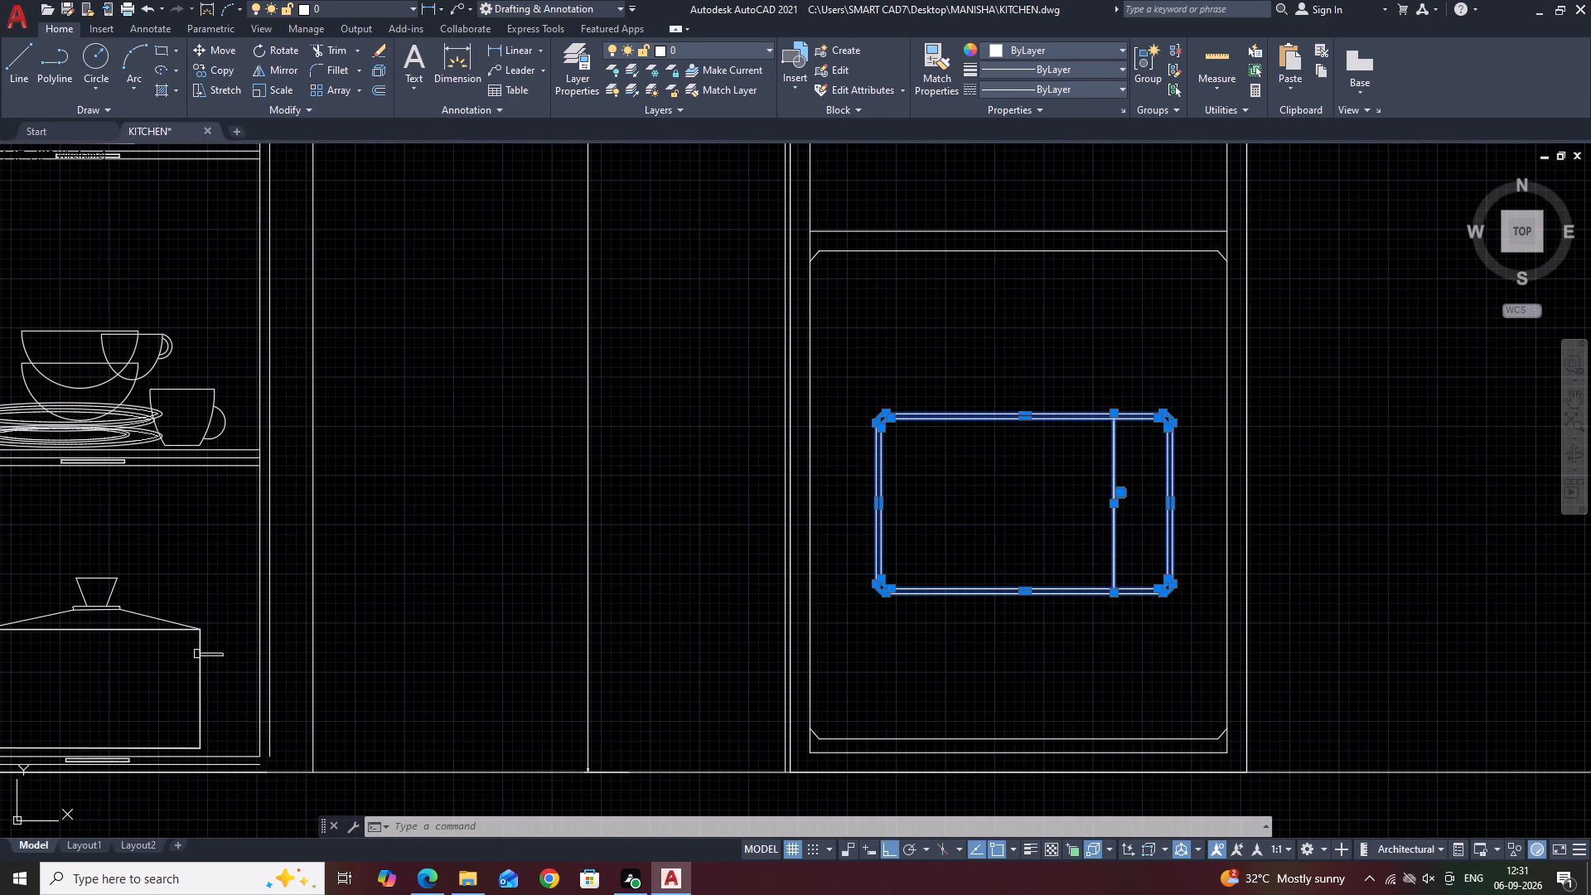
Stretch the left side of both rounded rectangles inward by about 2", narrowing the appliance's wider section.
drag(992, 333, 997, 351)
click(858, 628)
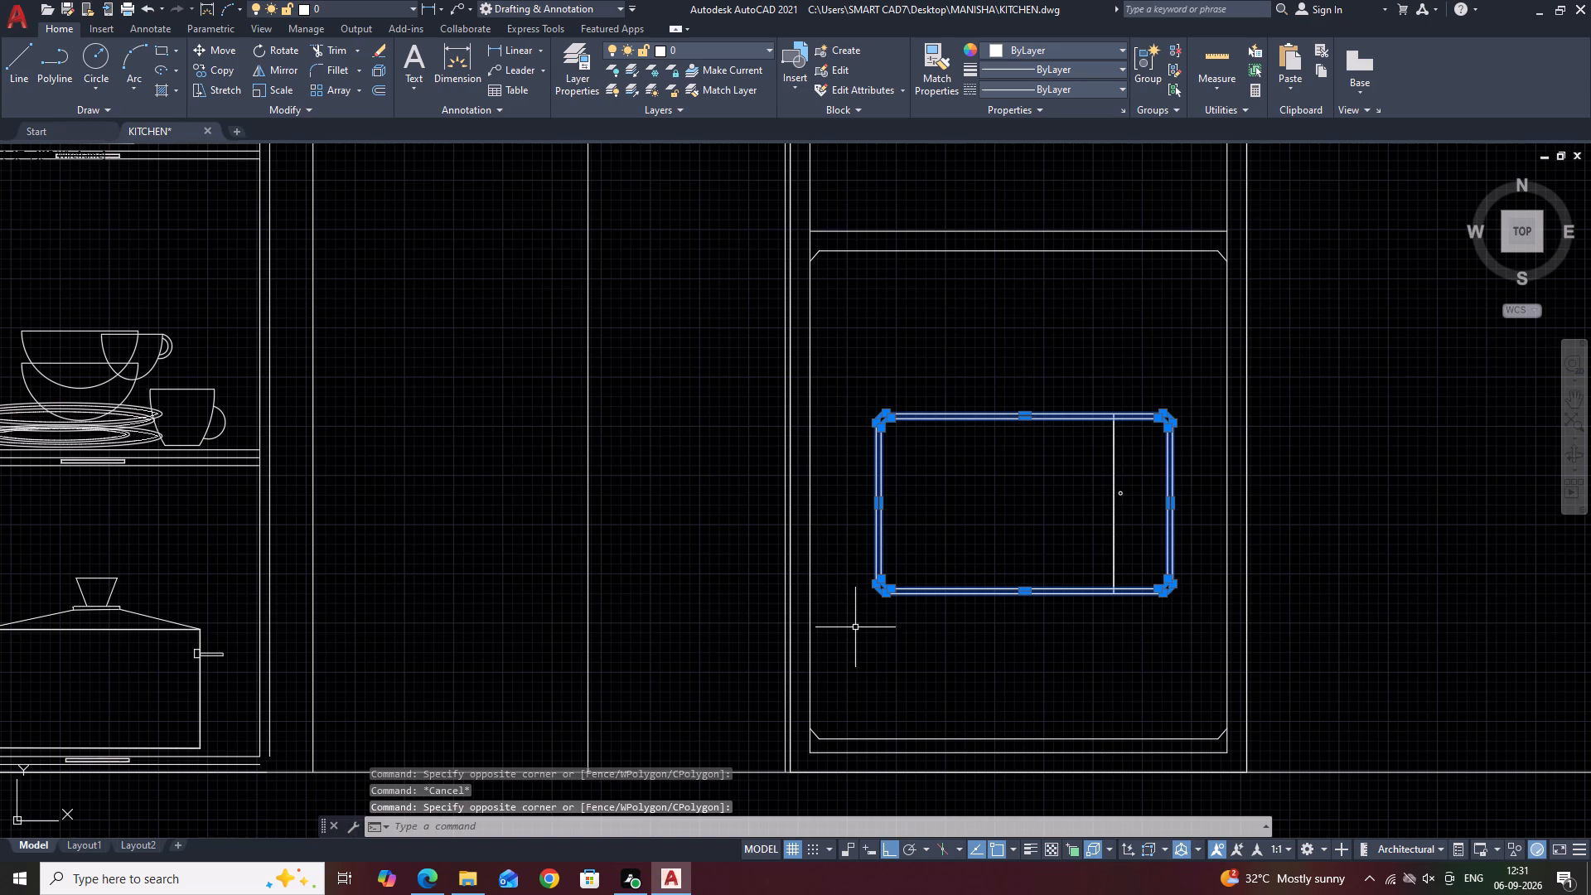
key(s)
key(space)
scroll(854, 487, up, 1)
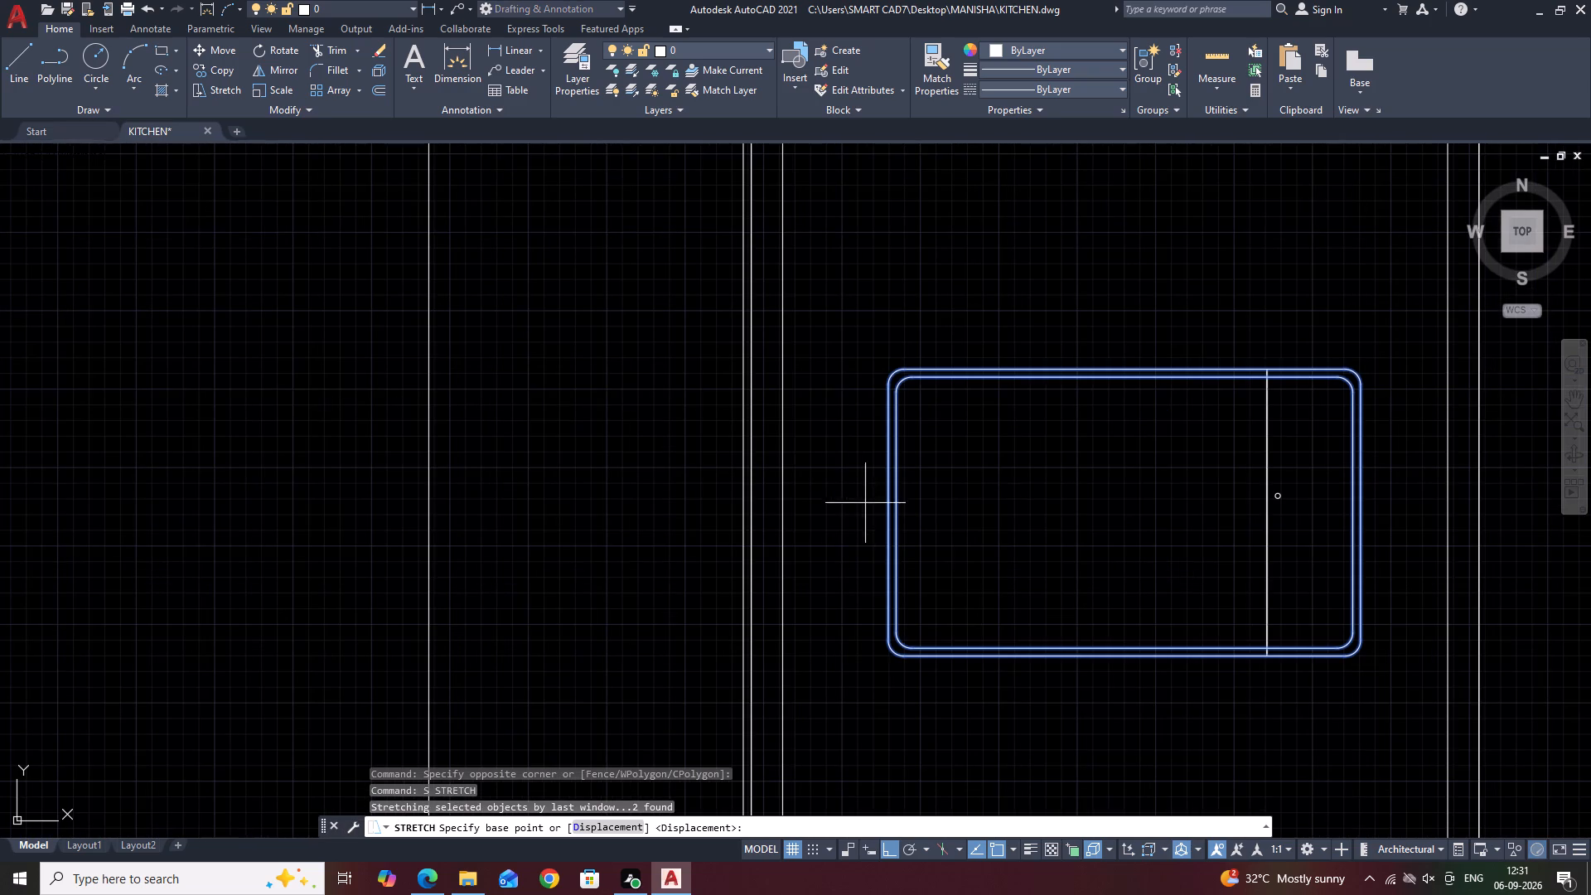
click(888, 498)
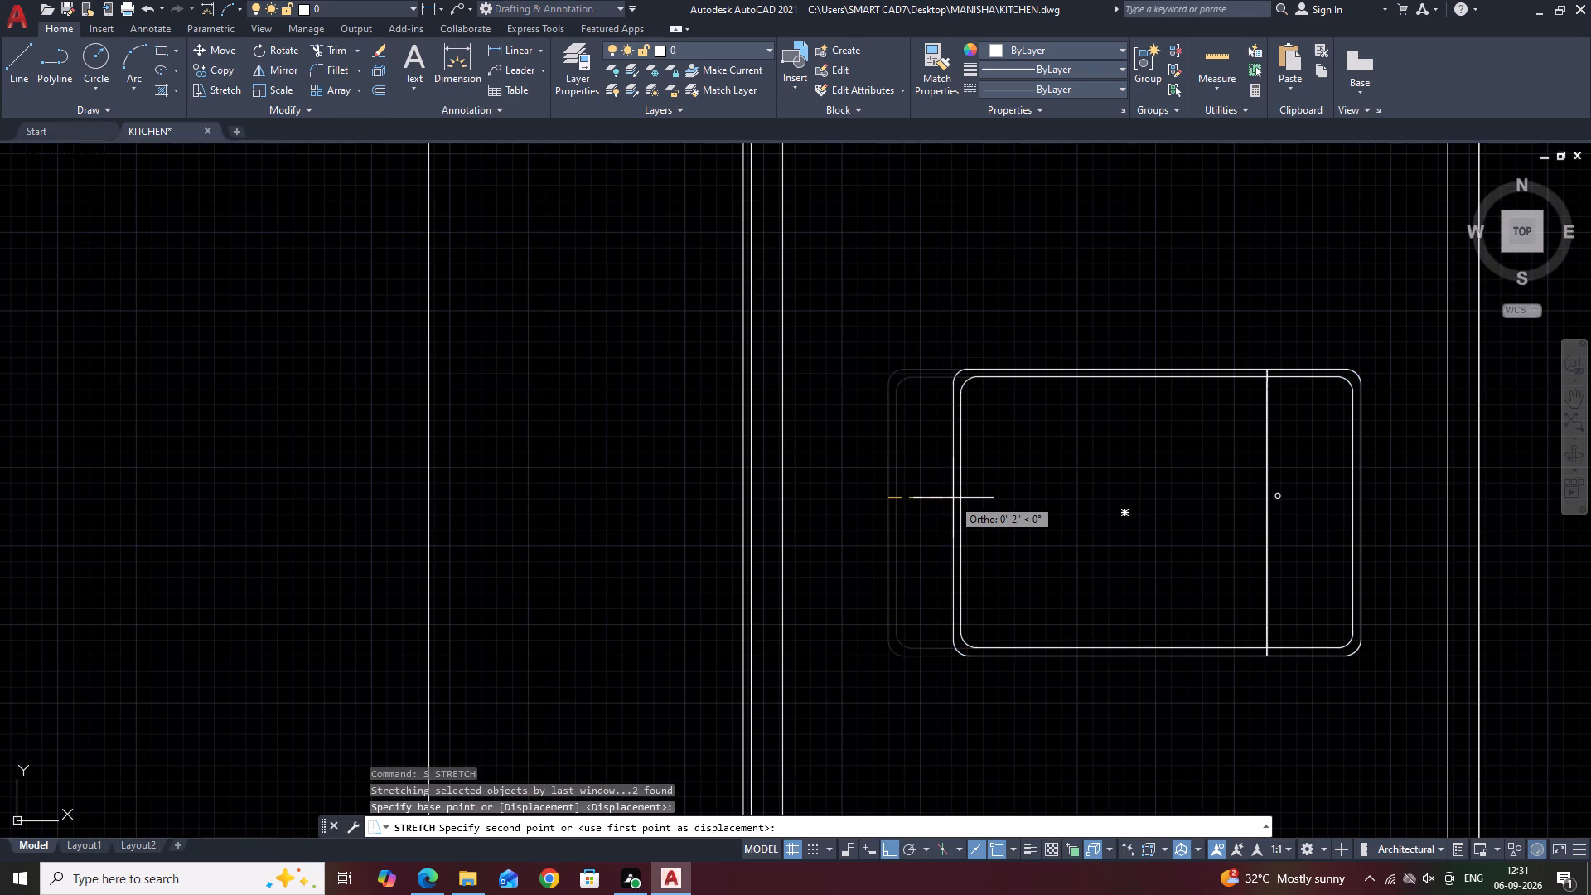
click(958, 499)
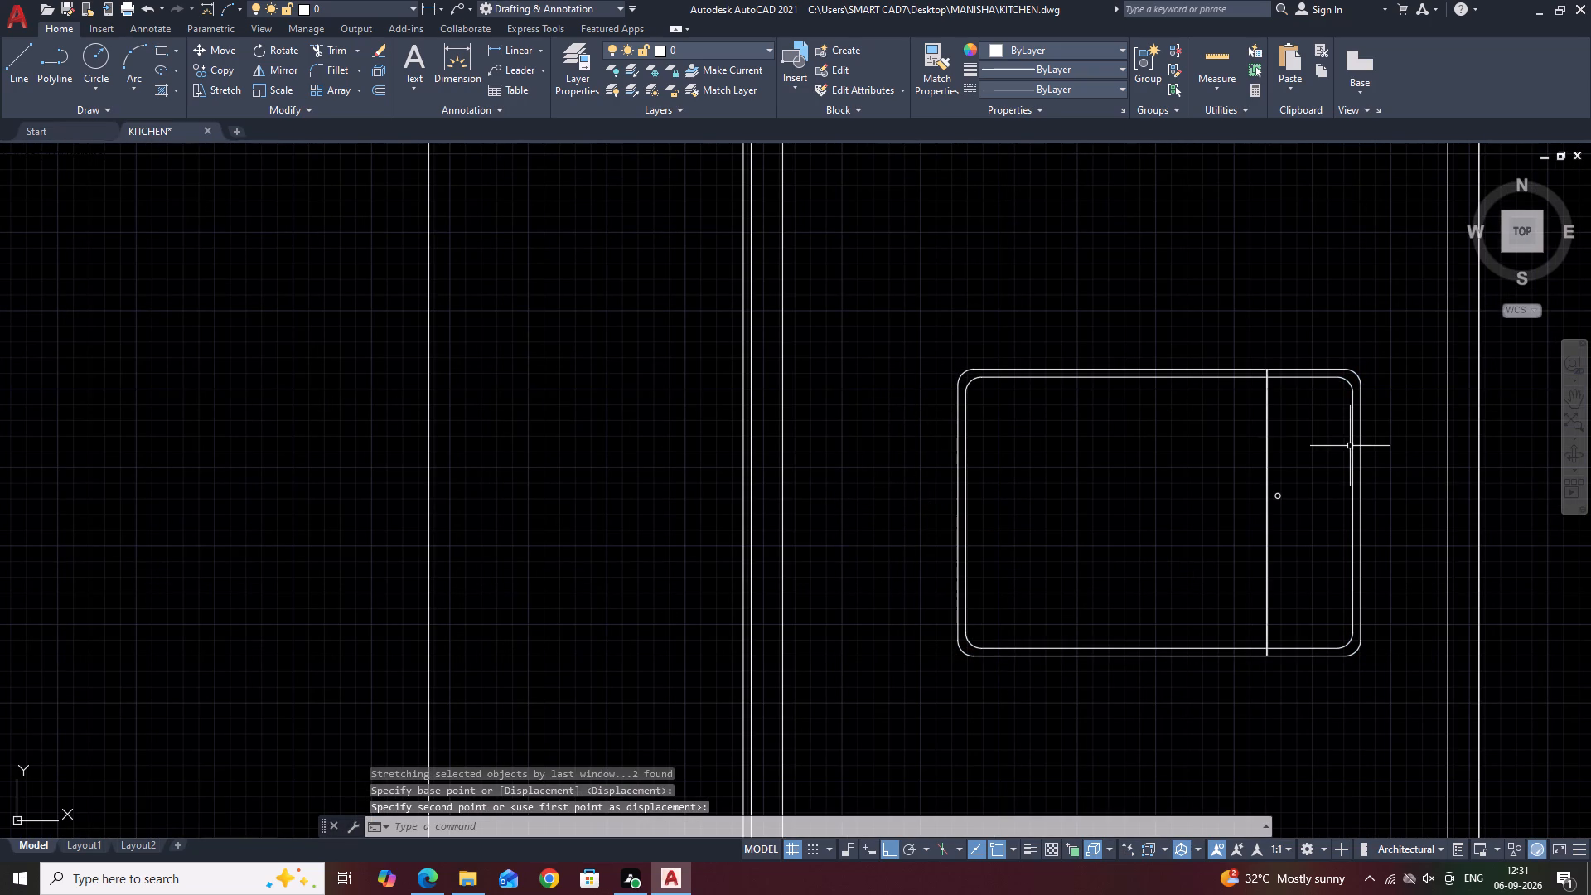
Copy the knob circle as a horizontal array of 3 items, spaced about 1" apart across the narrow control panel.
middle_drag(1346, 444, 1179, 428)
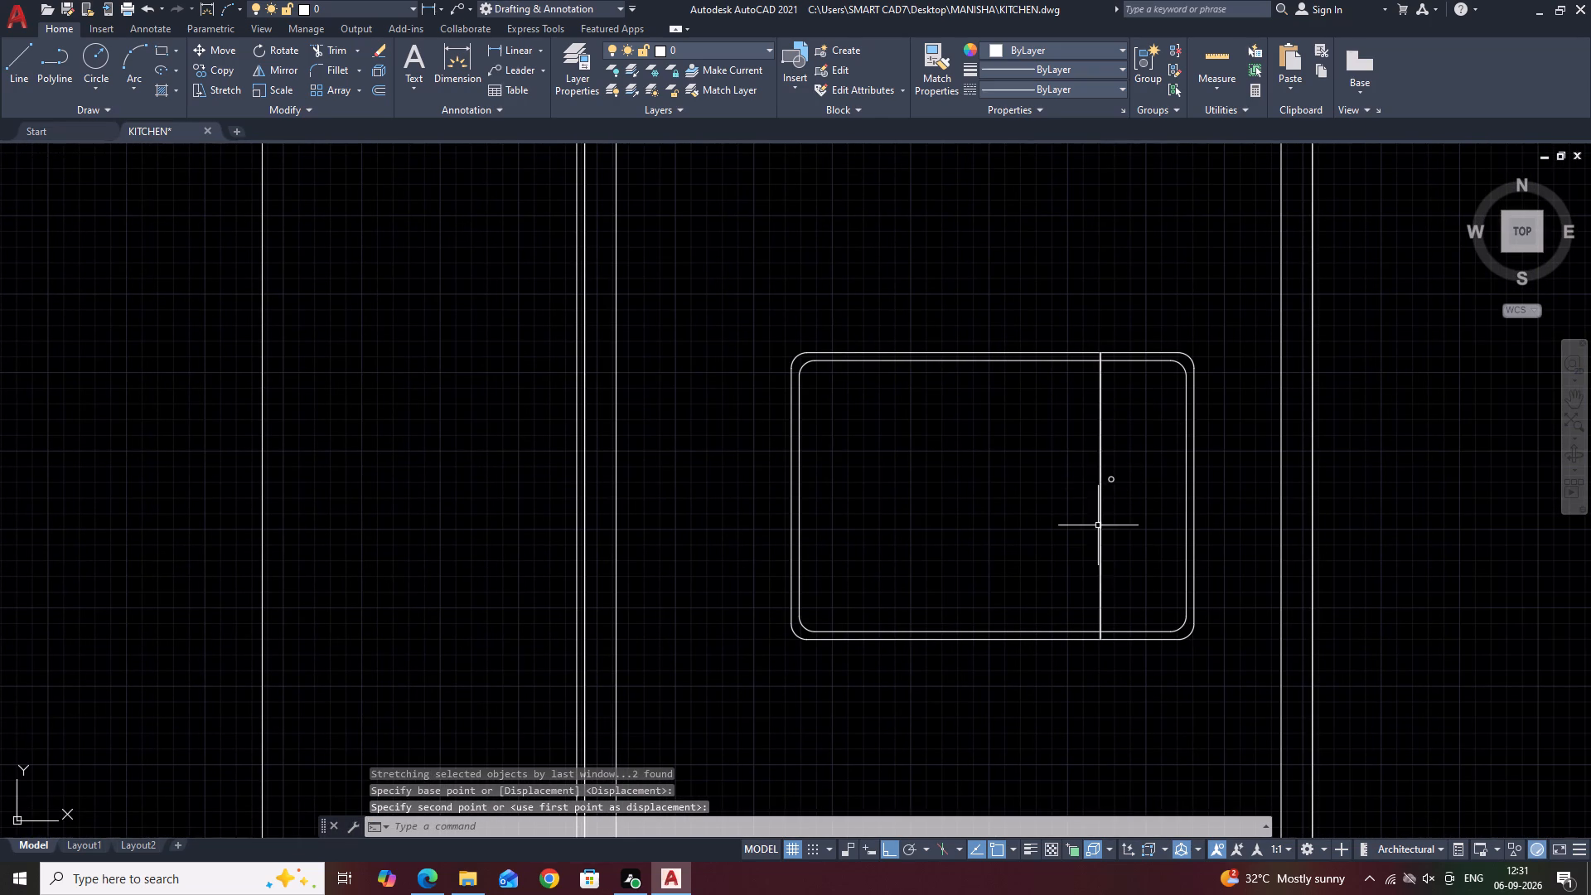
middle_drag(1184, 585, 1091, 475)
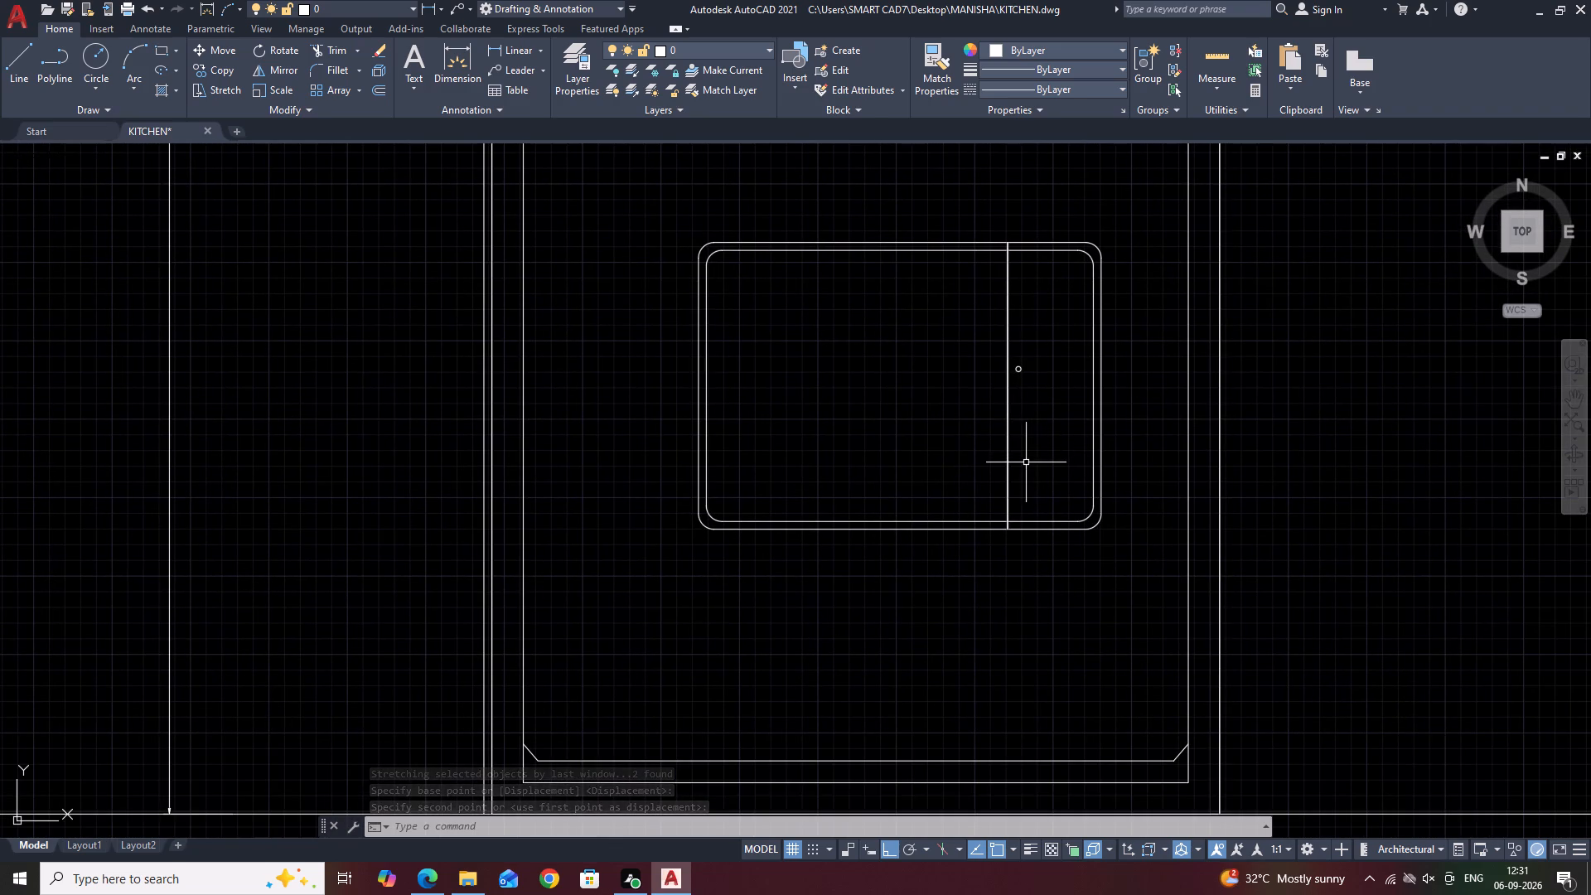
scroll(956, 348, up, 2)
drag(1049, 298, 1056, 307)
click(1154, 494)
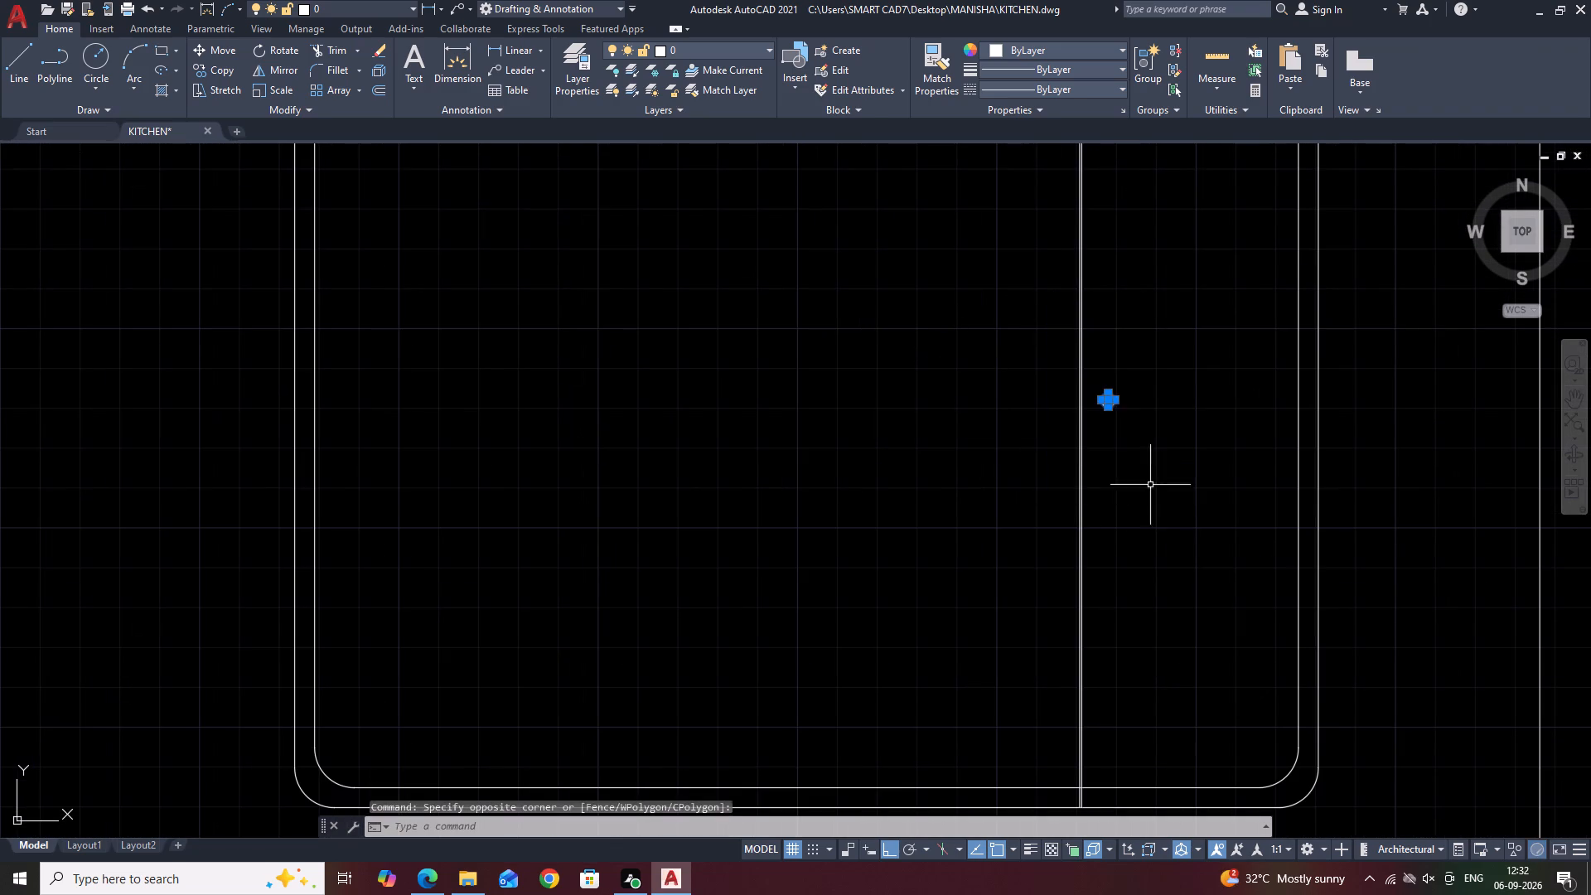
middle_drag(1089, 314, 1053, 419)
key(c)
key(o)
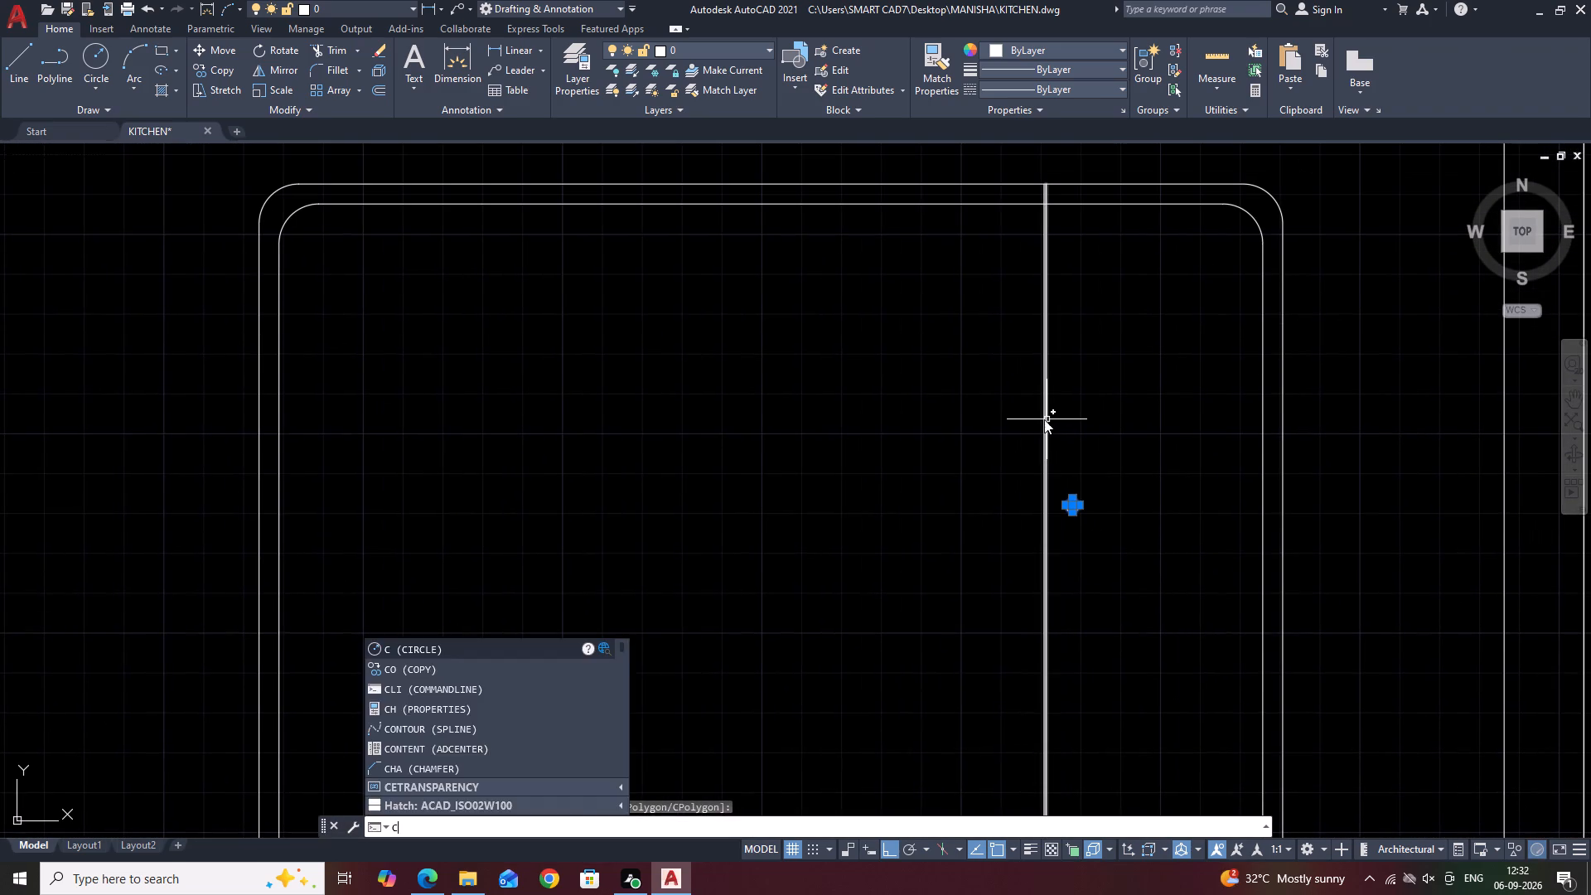
key(space)
scroll(1106, 539, up, 3)
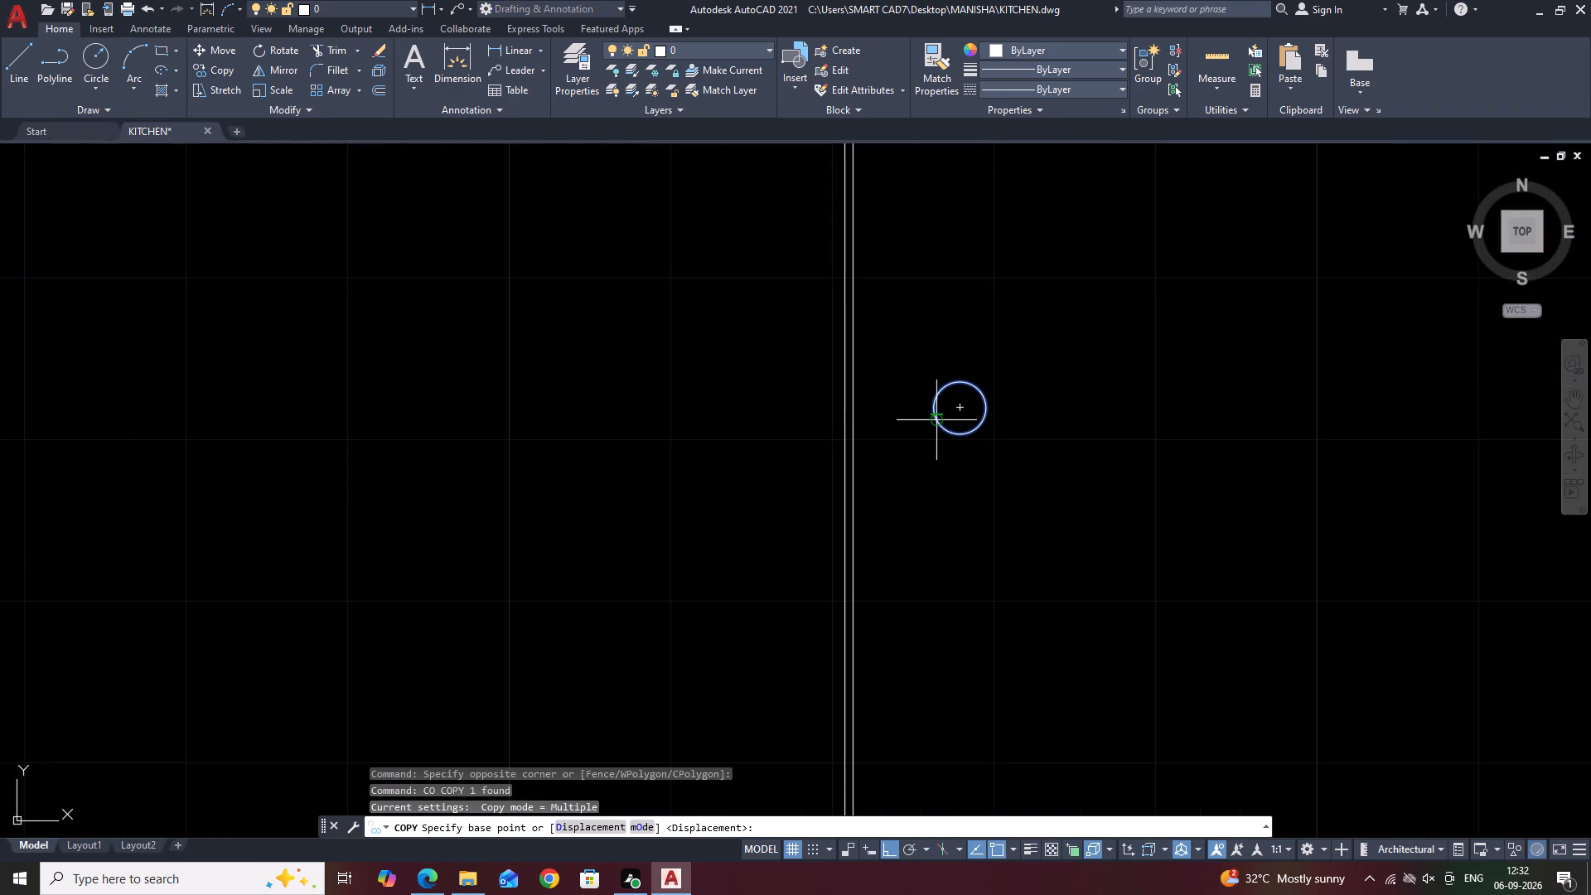
click(936, 410)
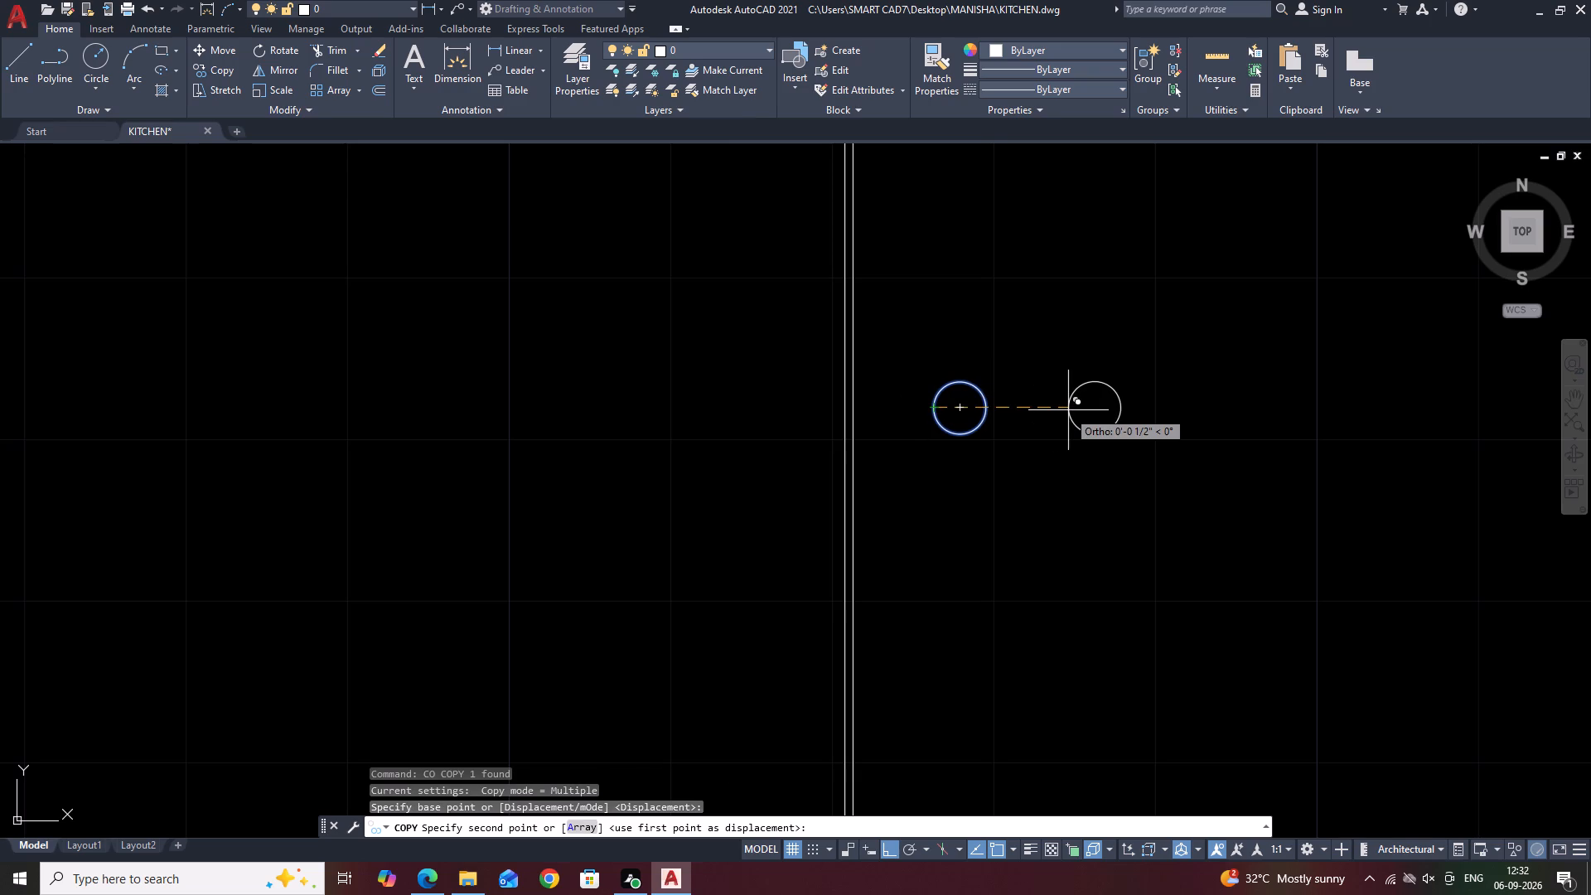
text(A)
key(space)
scroll(1034, 392, down, 1)
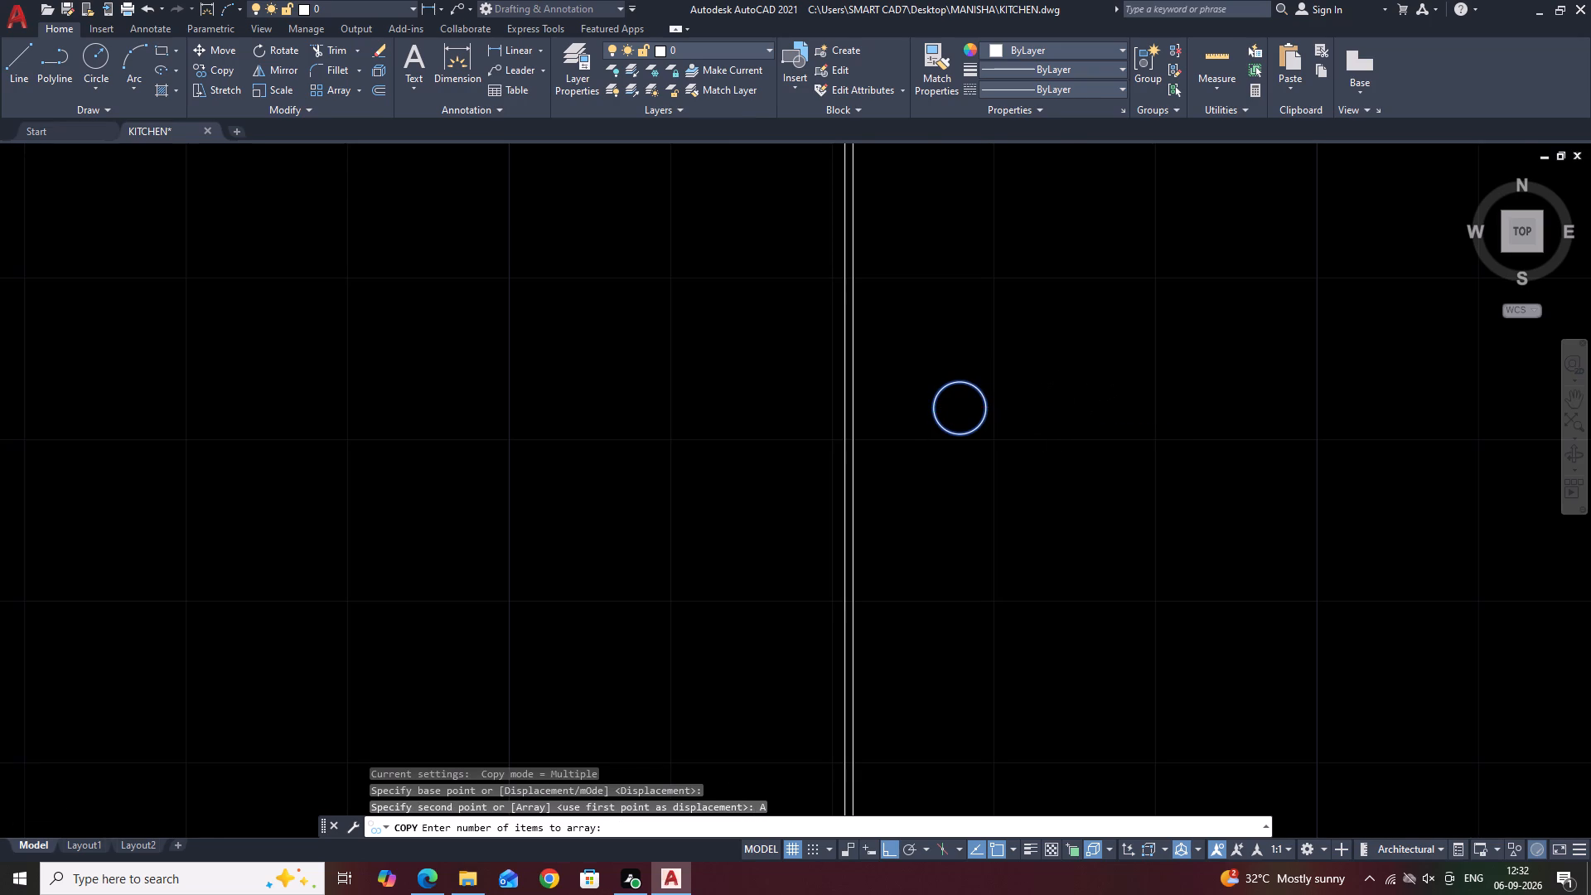
scroll(1034, 392, down, 1)
text(3)
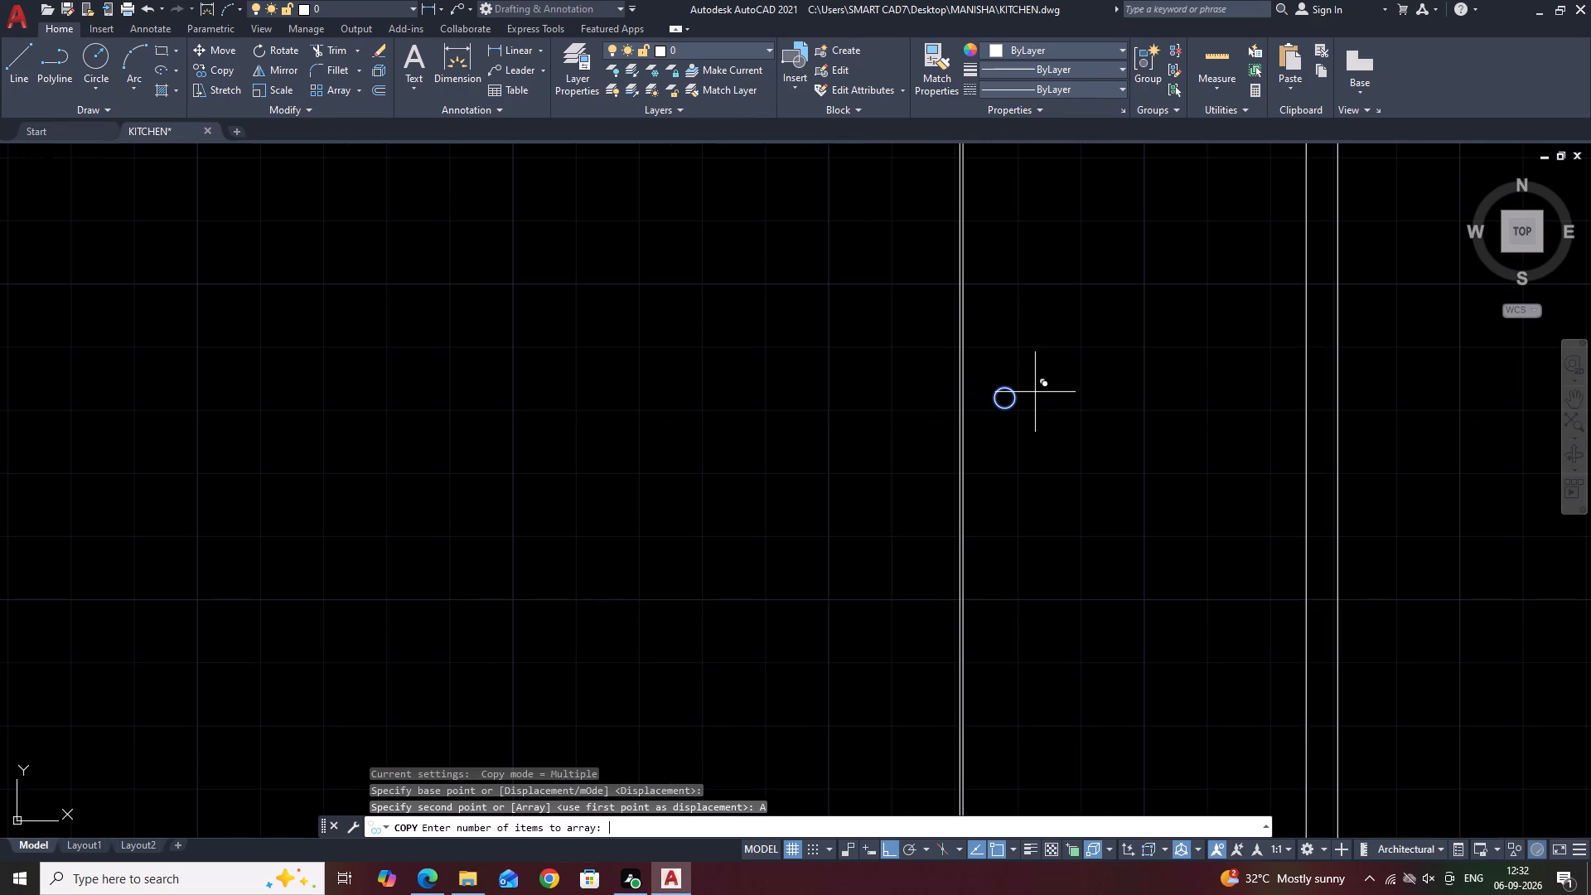
key(space)
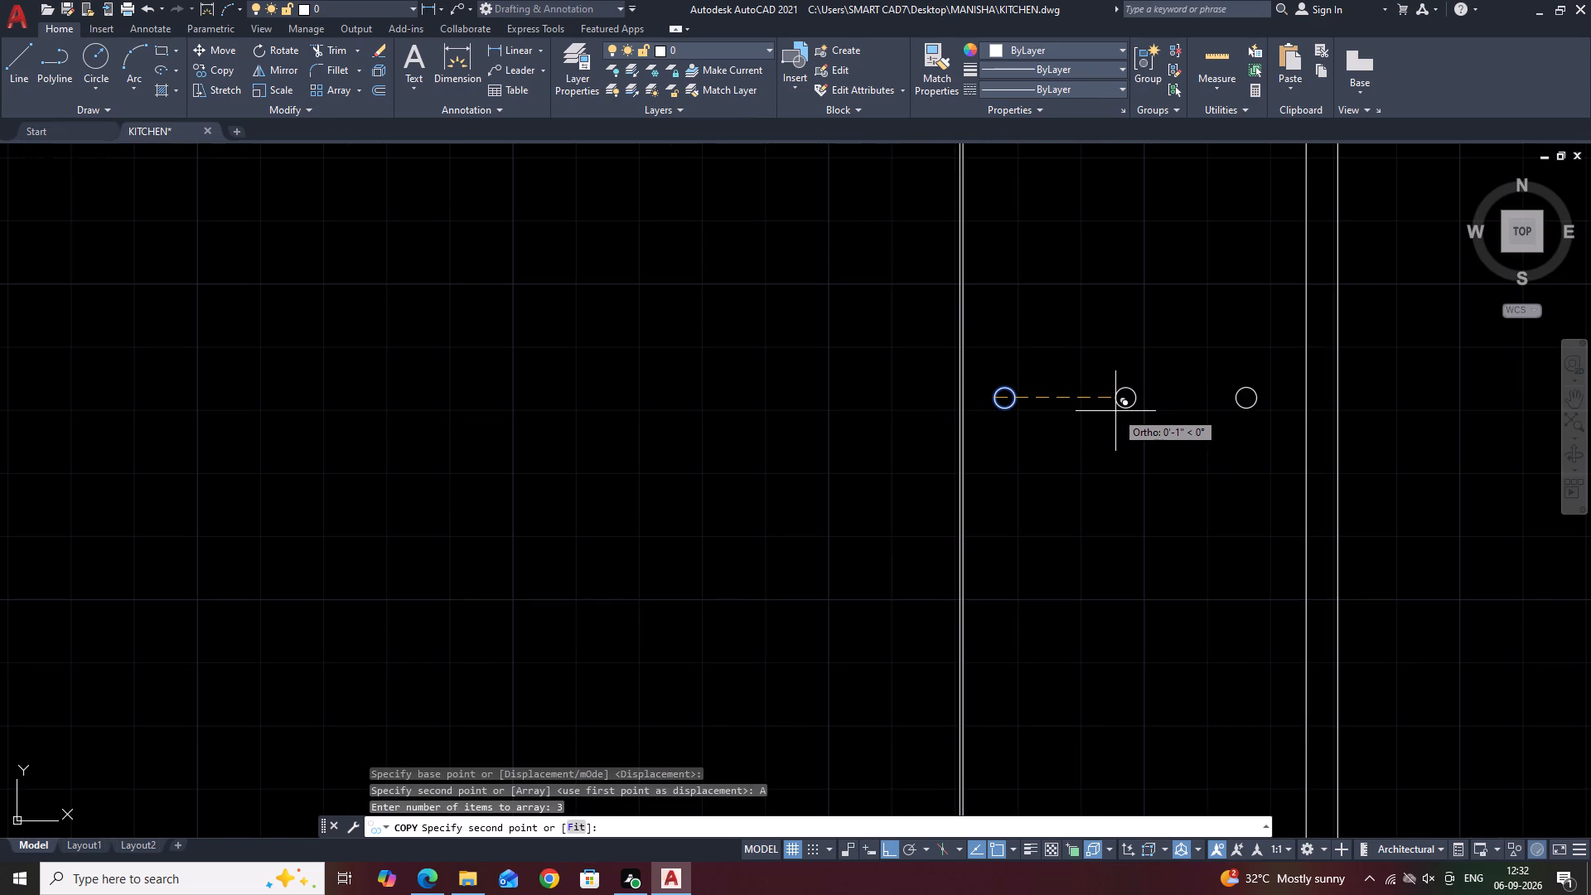
click(1131, 410)
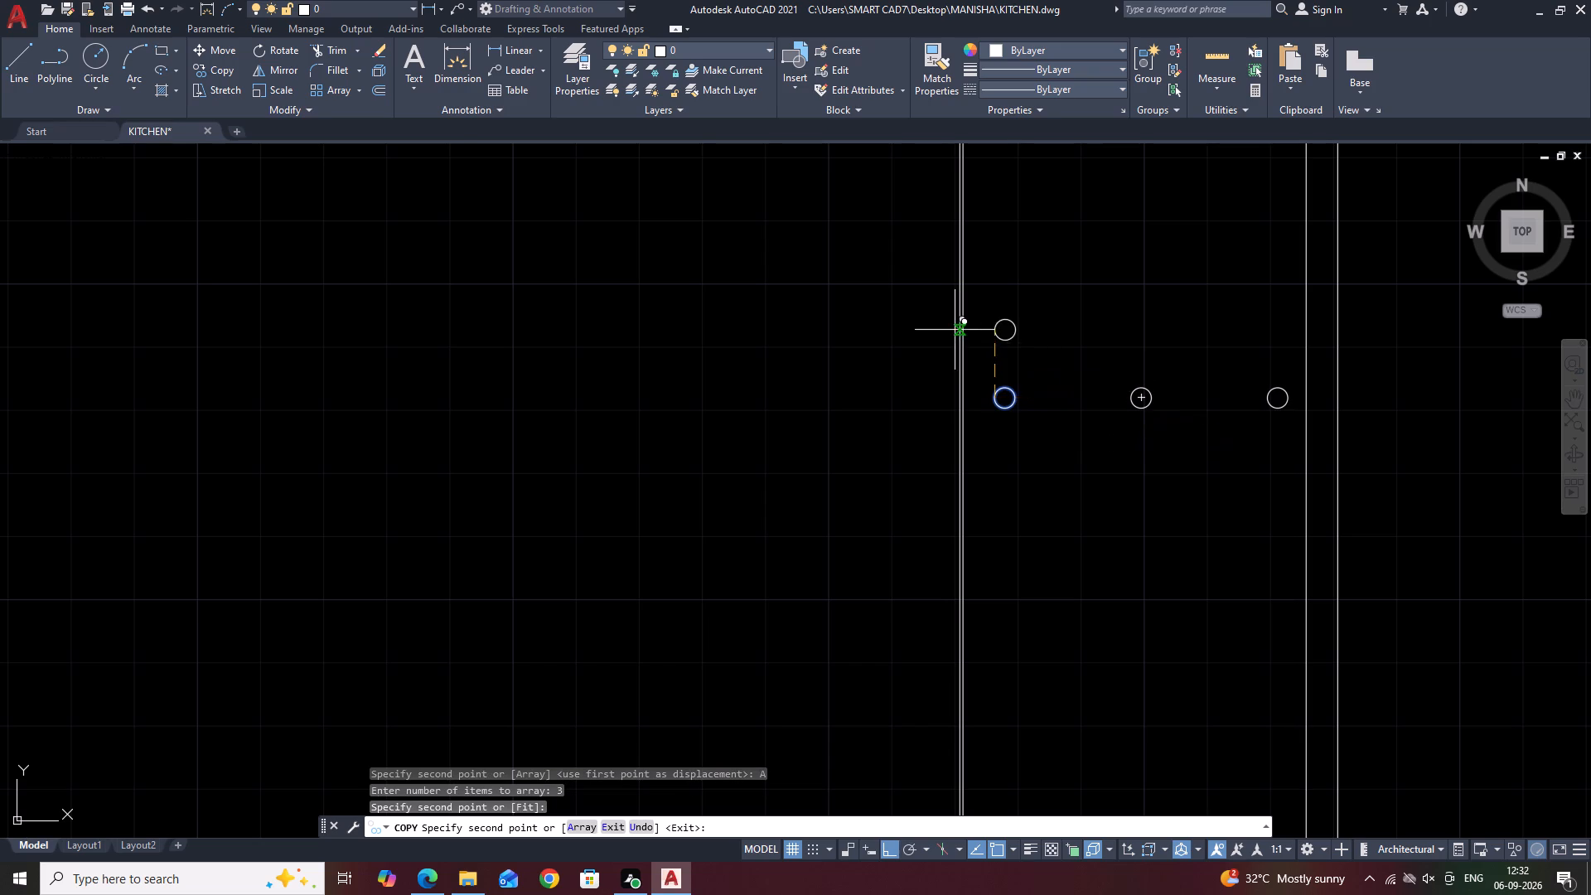
key(Escape)
Copy the row of three small circles straight down twice at about 1/2" intervals, forming a three-by-three grid.
scroll(970, 375, down, 2)
drag(905, 344, 1115, 436)
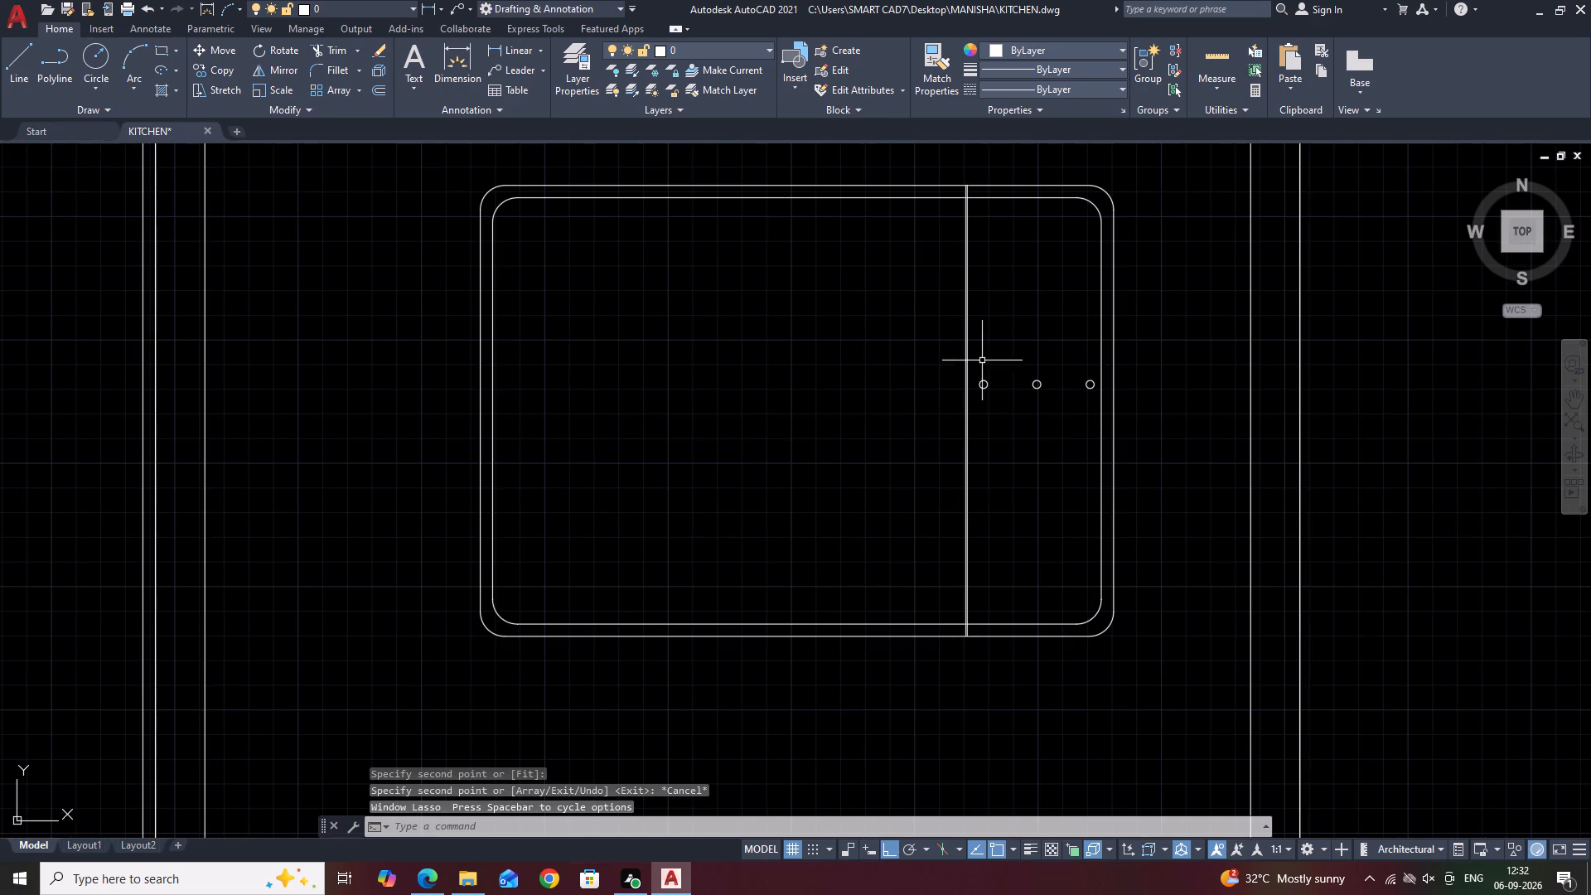
click(945, 340)
click(1211, 453)
middle_drag(1136, 386, 1129, 469)
scroll(1146, 413, down, 1)
key(c)
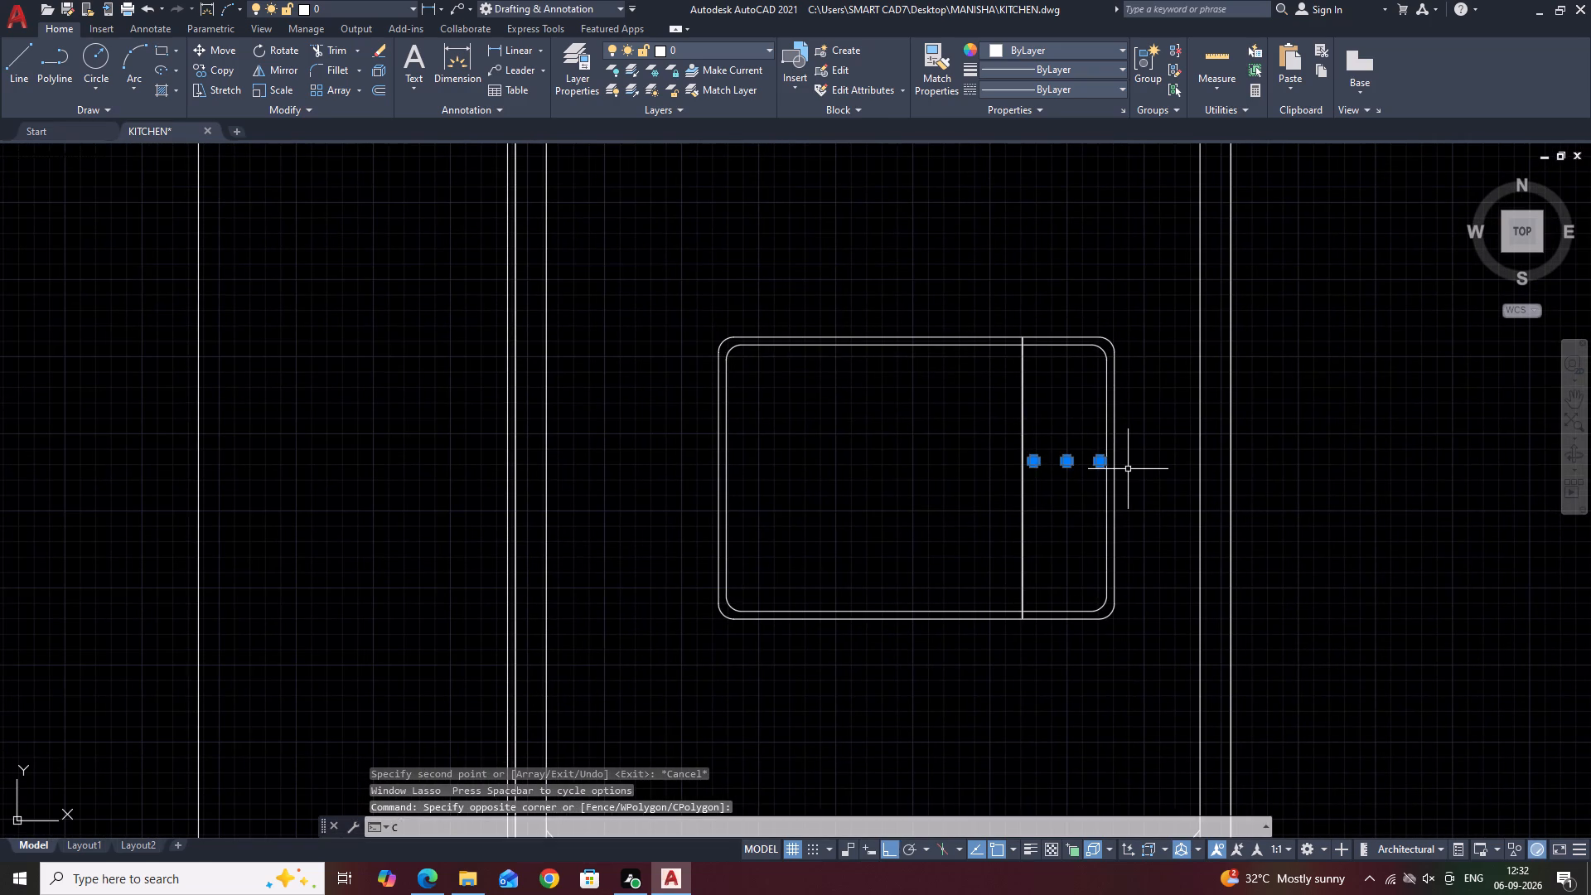
key(o)
key(space)
scroll(1100, 480, up, 3)
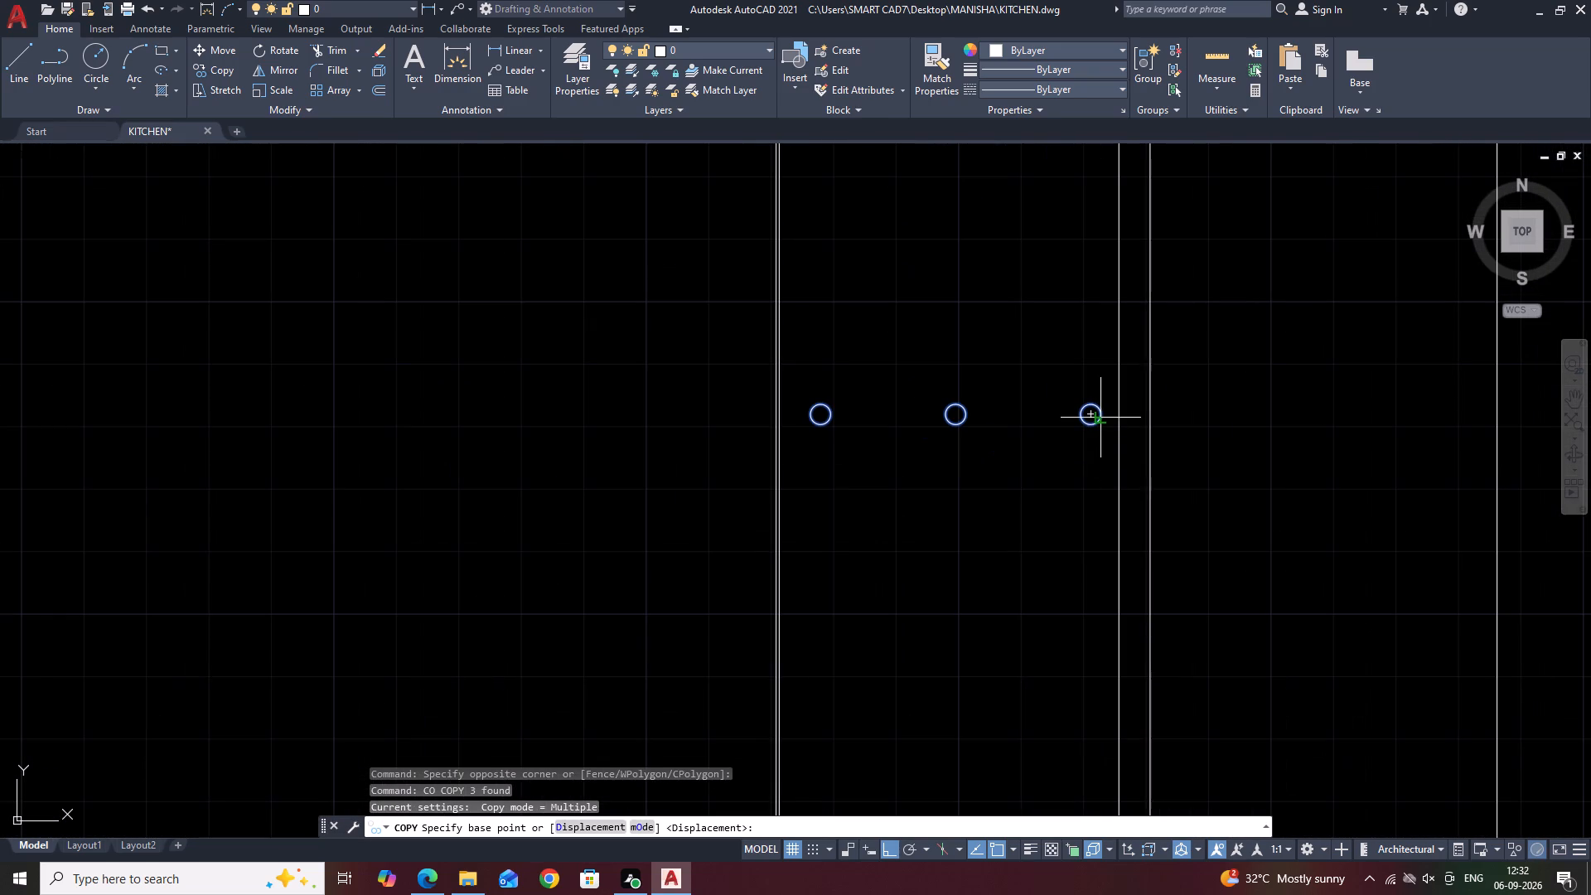
click(1096, 416)
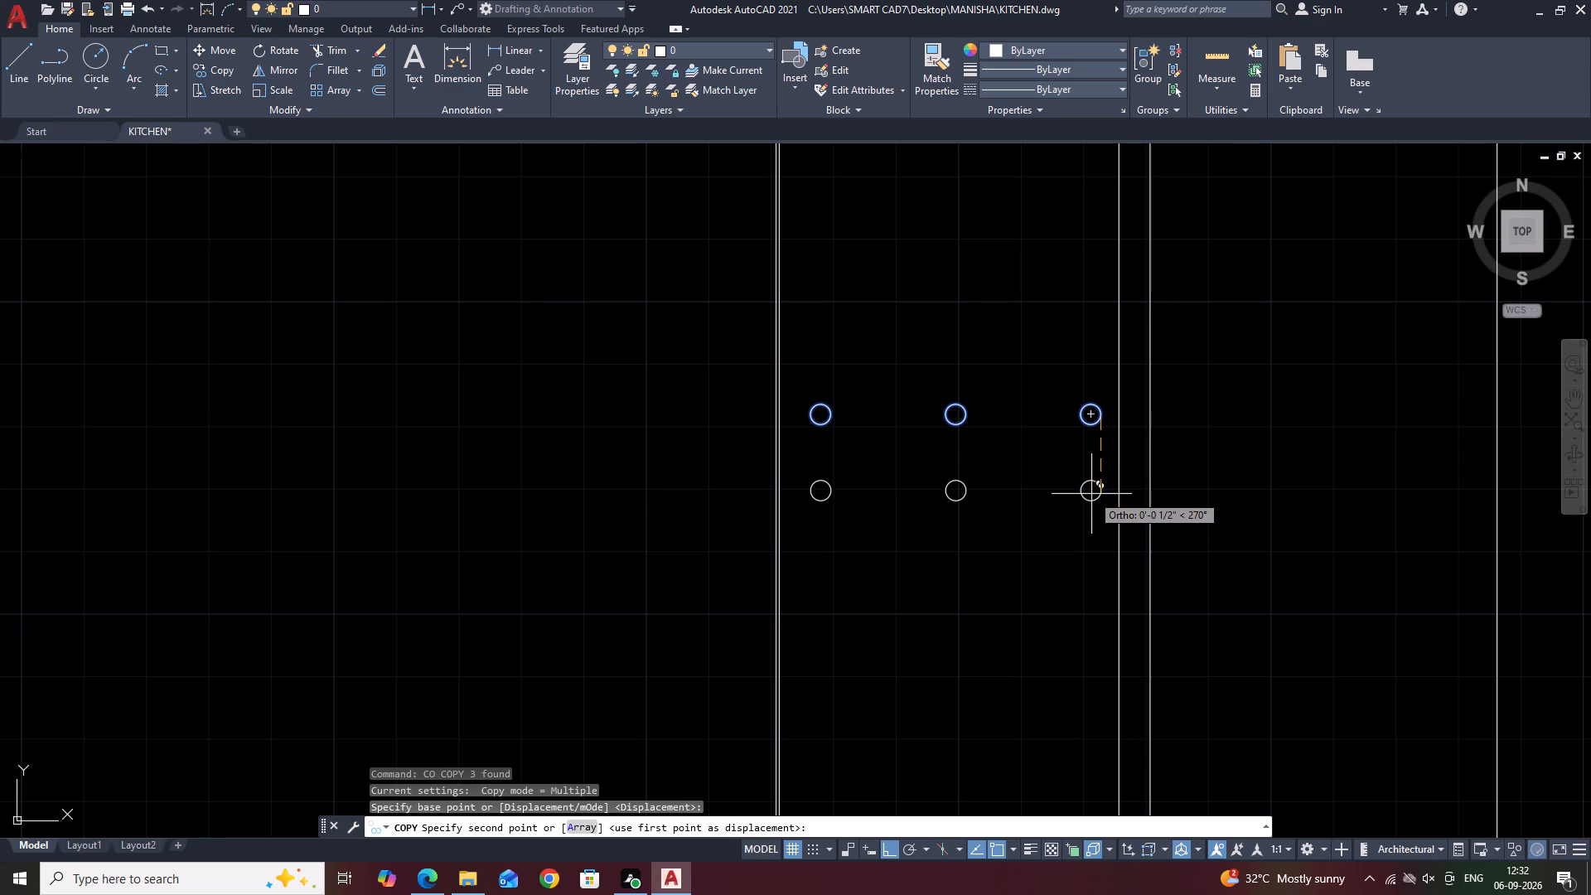
click(1091, 487)
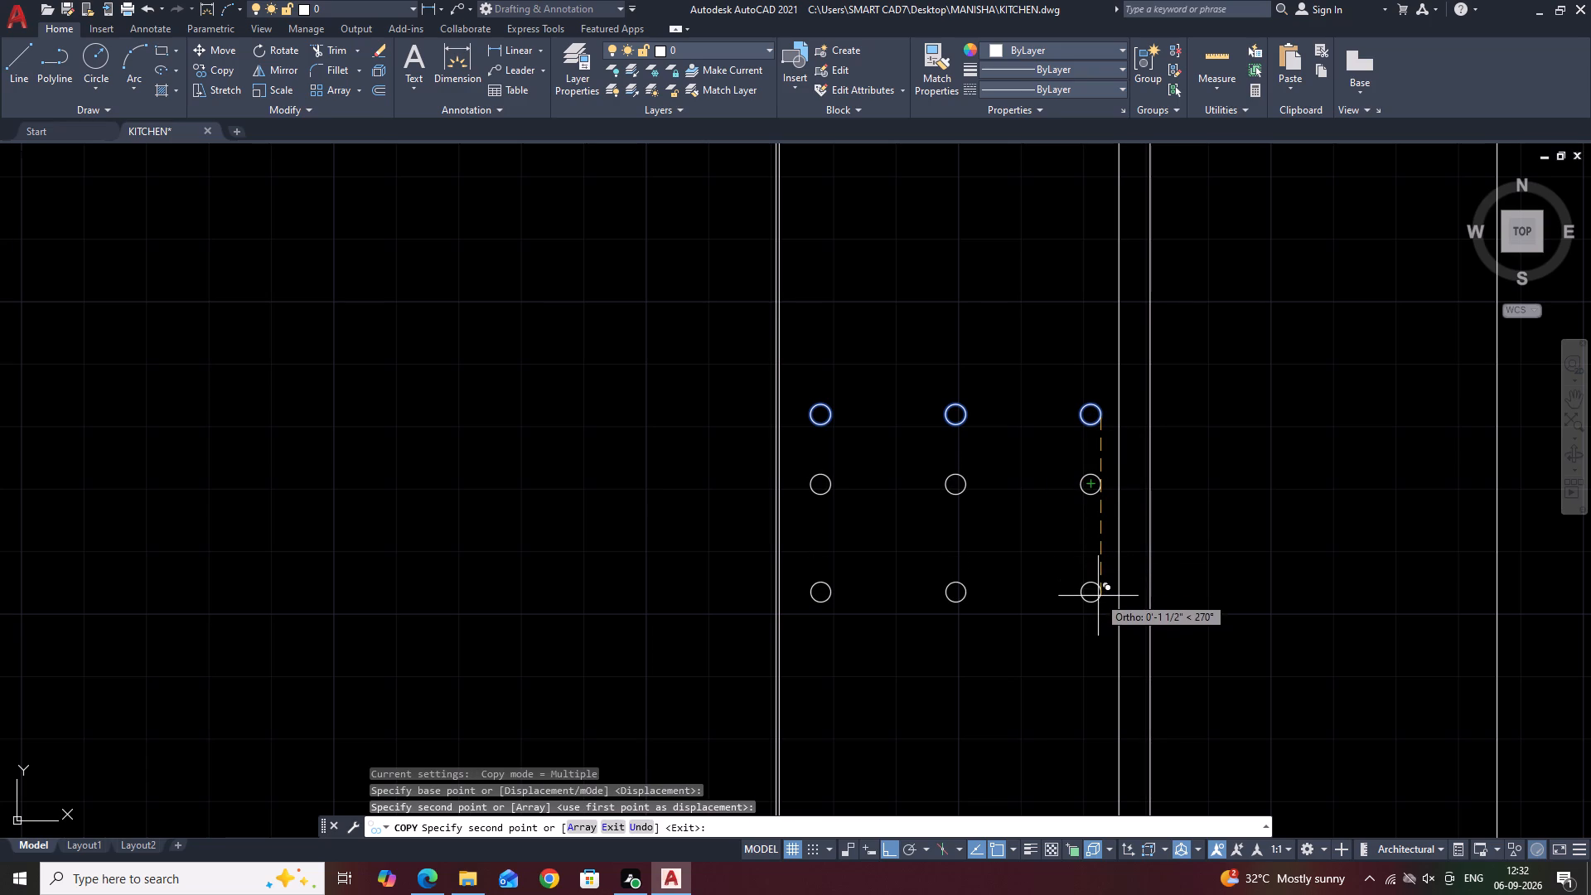
click(1110, 564)
key(Escape)
Delete the middle circle of the bottom row in the control panel.
click(928, 539)
click(970, 577)
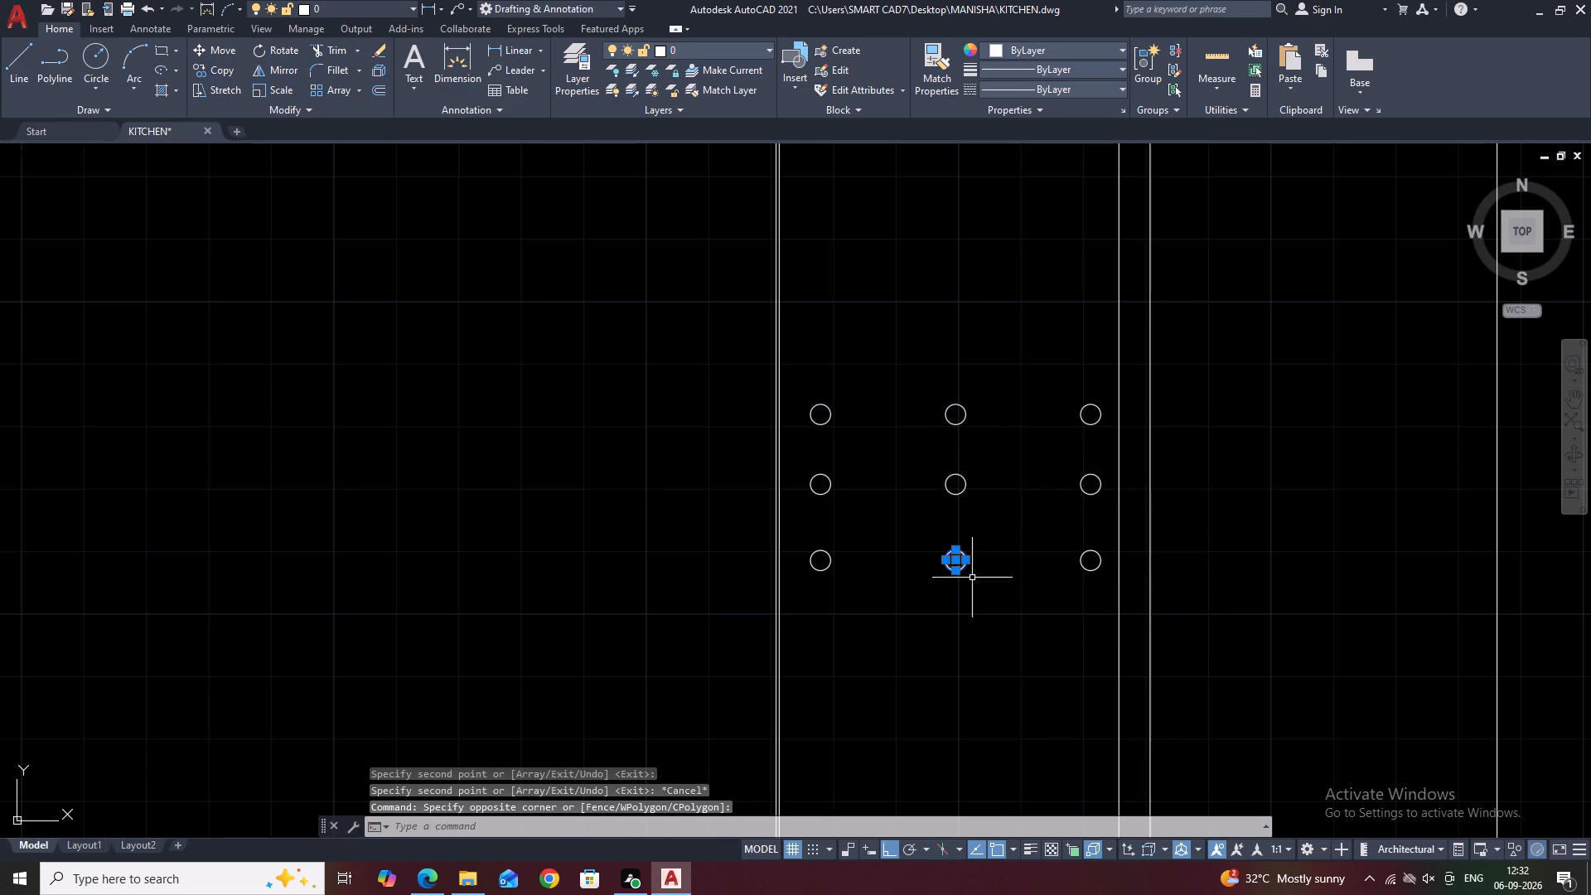
key(Delete)
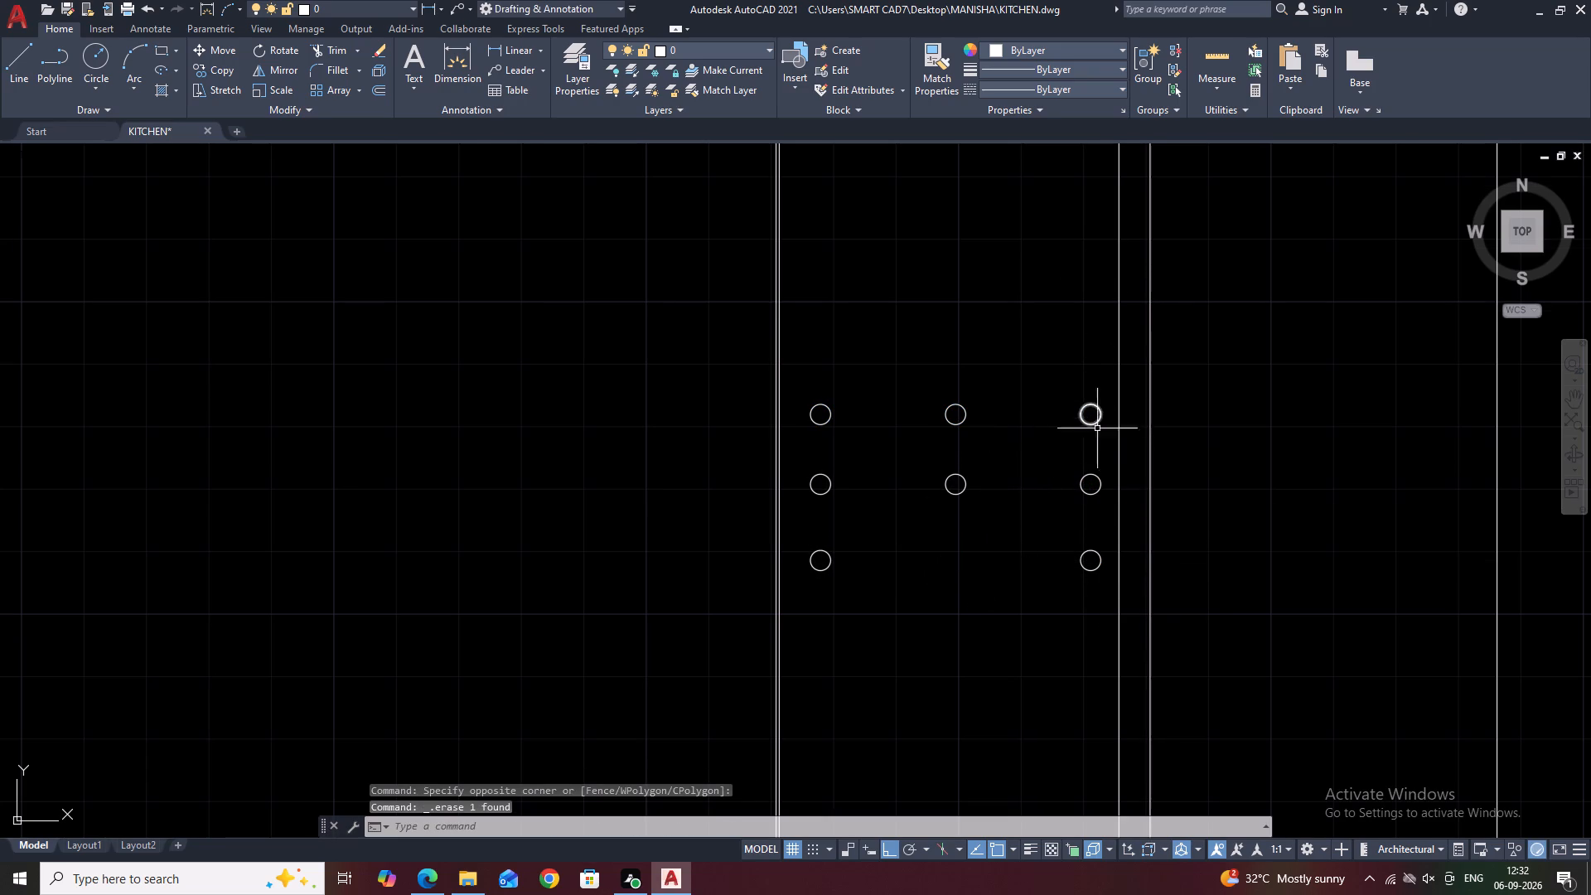
Draw a small, horizontally elongated ellipse as a dial centred just below the grid of circles.
middle_drag(1096, 485, 1100, 532)
key(e)
key(l)
key(space)
scroll(996, 519, down, 3)
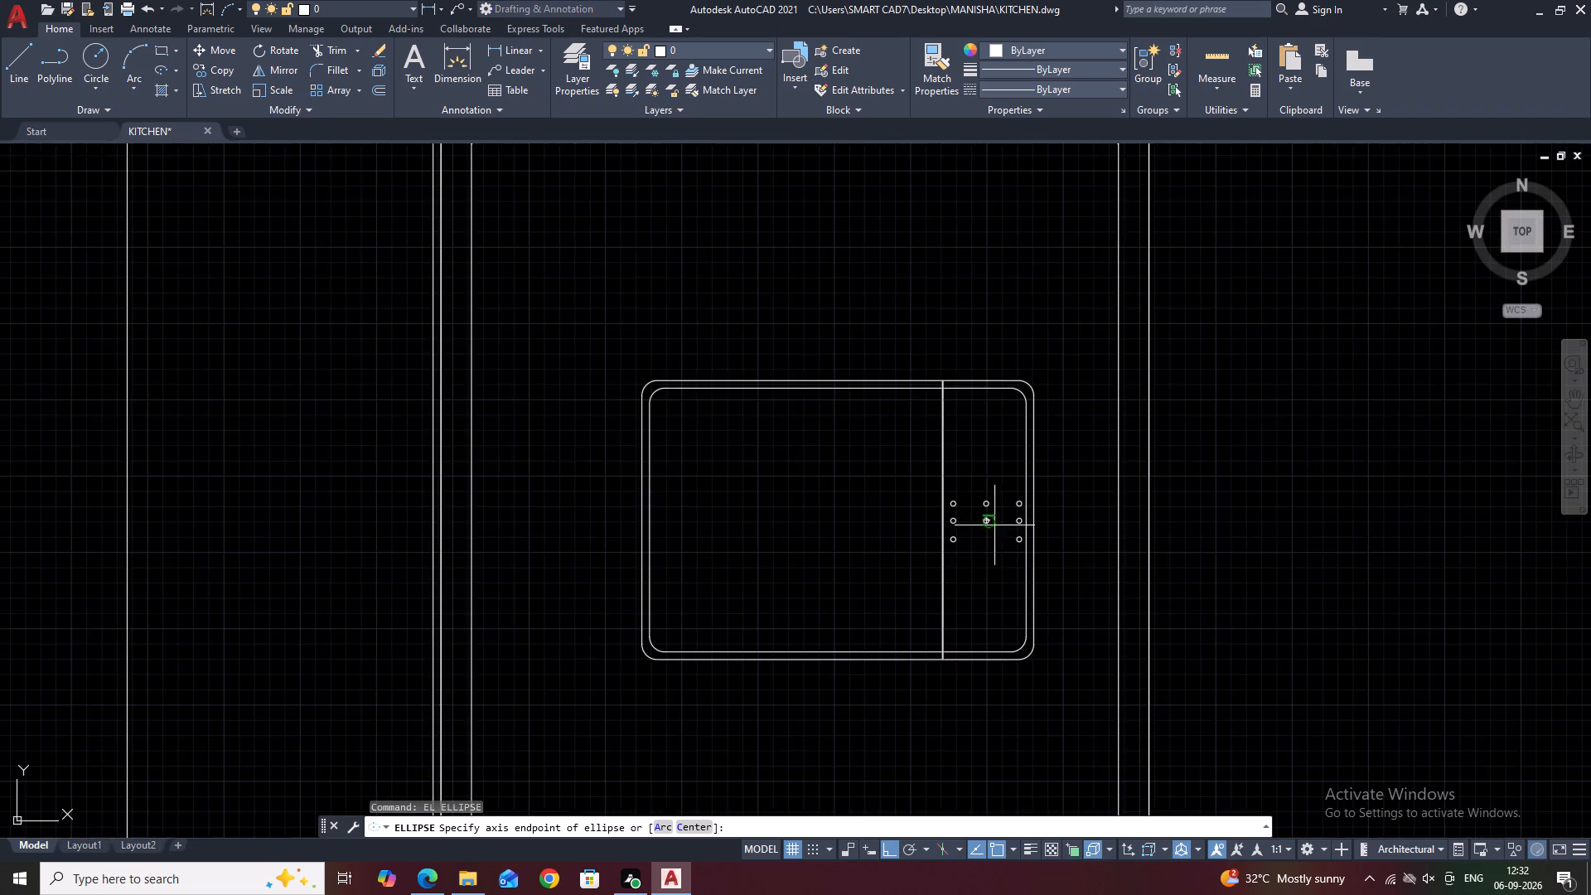
scroll(977, 562, up, 2)
click(989, 545)
click(987, 575)
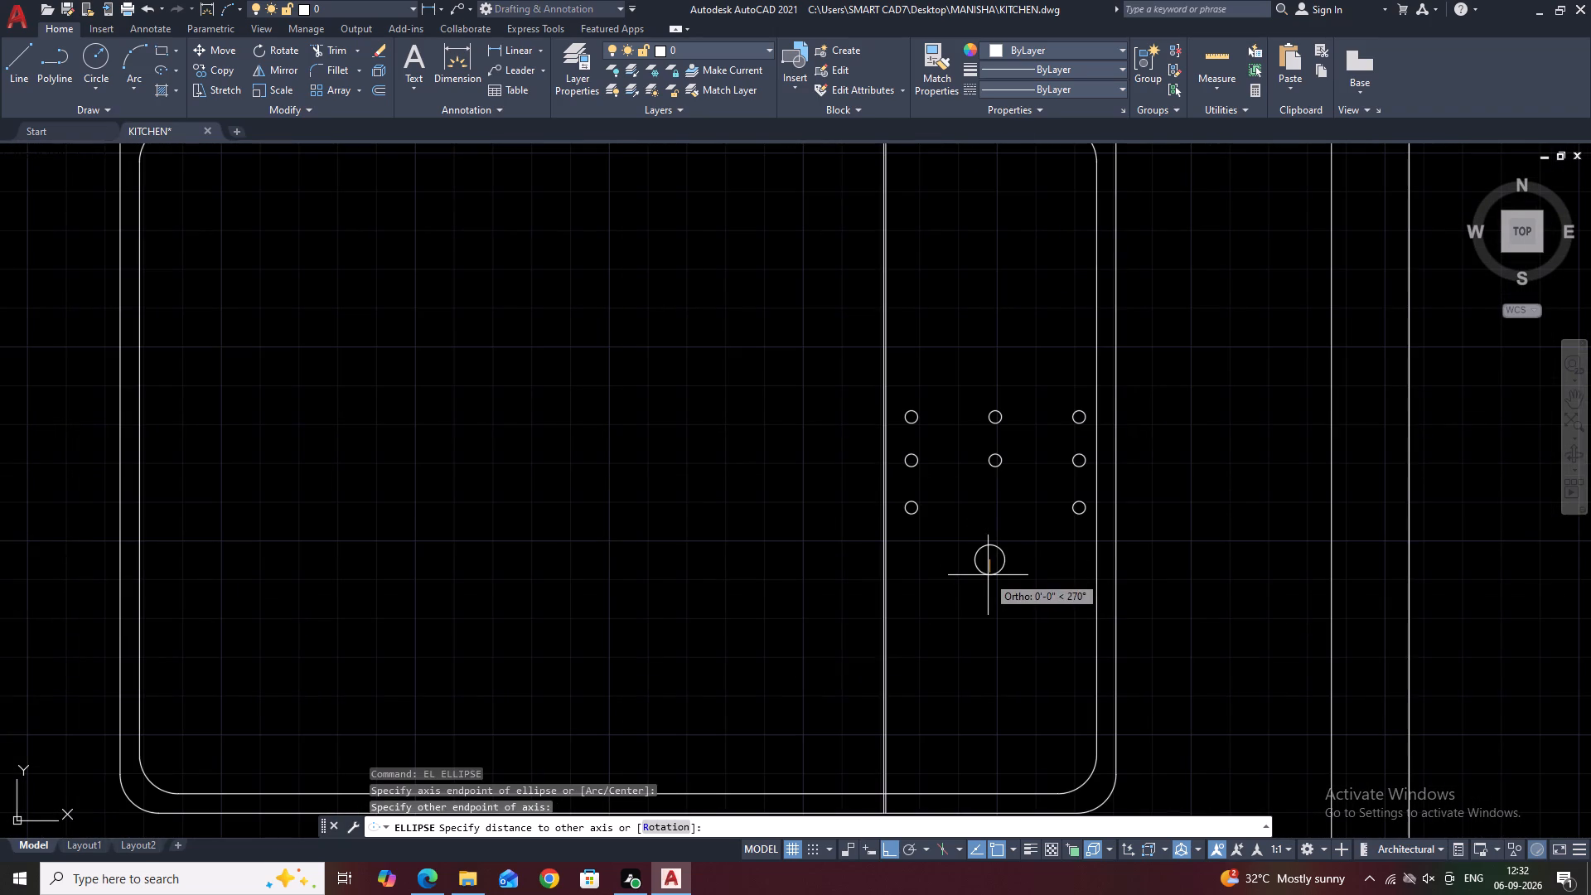
click(993, 582)
Stretch the dial ellipse vertically by its upper quadrant point to make it nearly round.
click(1018, 545)
drag(999, 559, 991, 568)
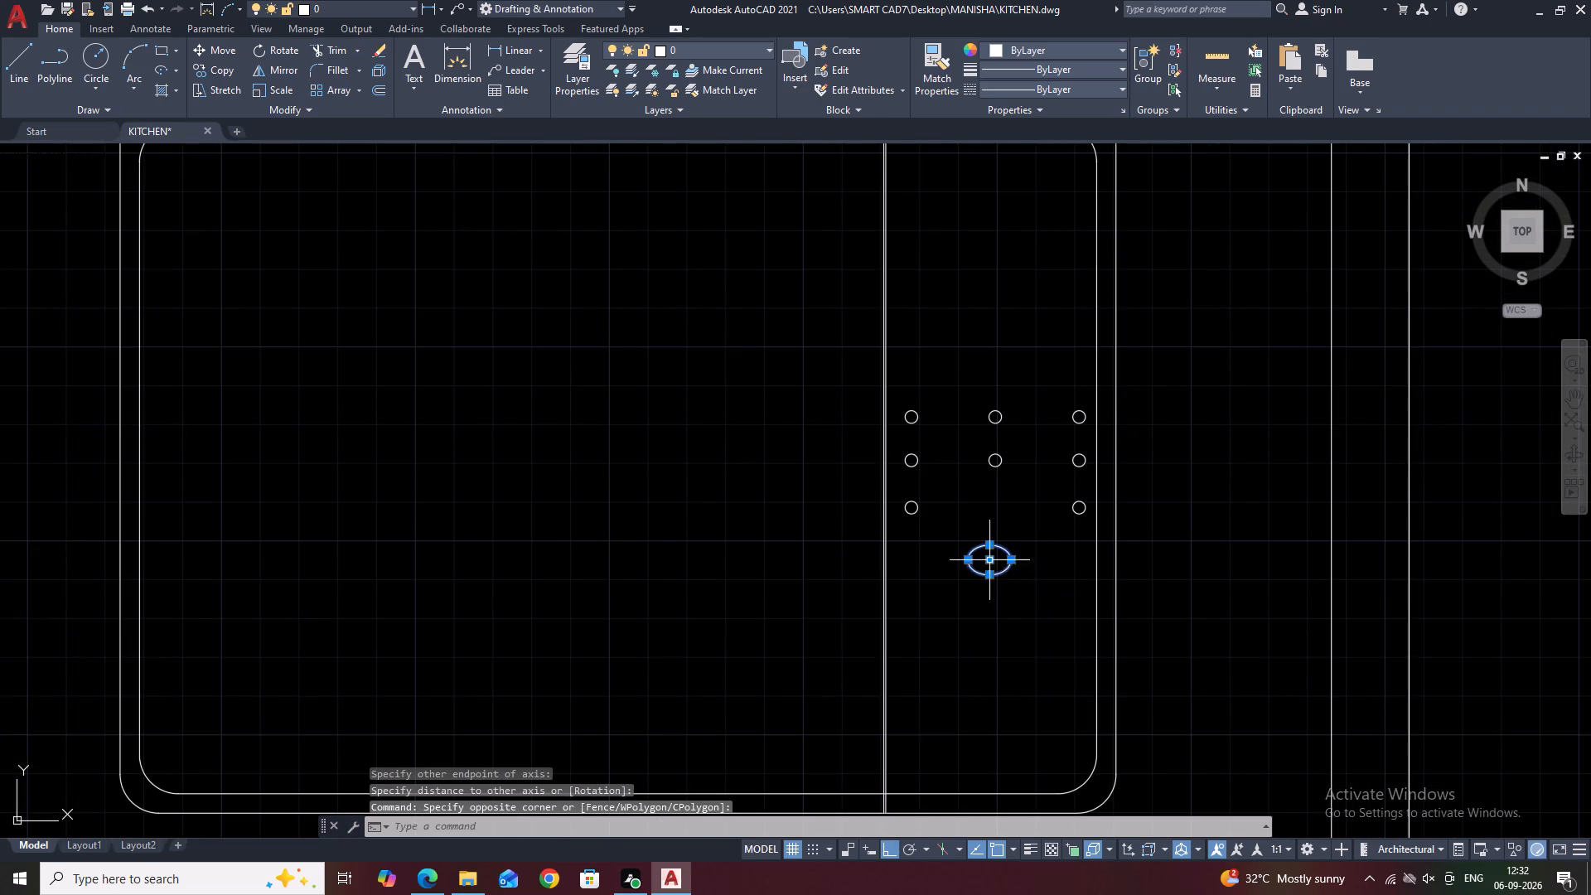
scroll(988, 558, up, 3)
click(983, 515)
click(986, 481)
key(Escape)
scroll(986, 481, down, 4)
middle_drag(1105, 462, 1122, 504)
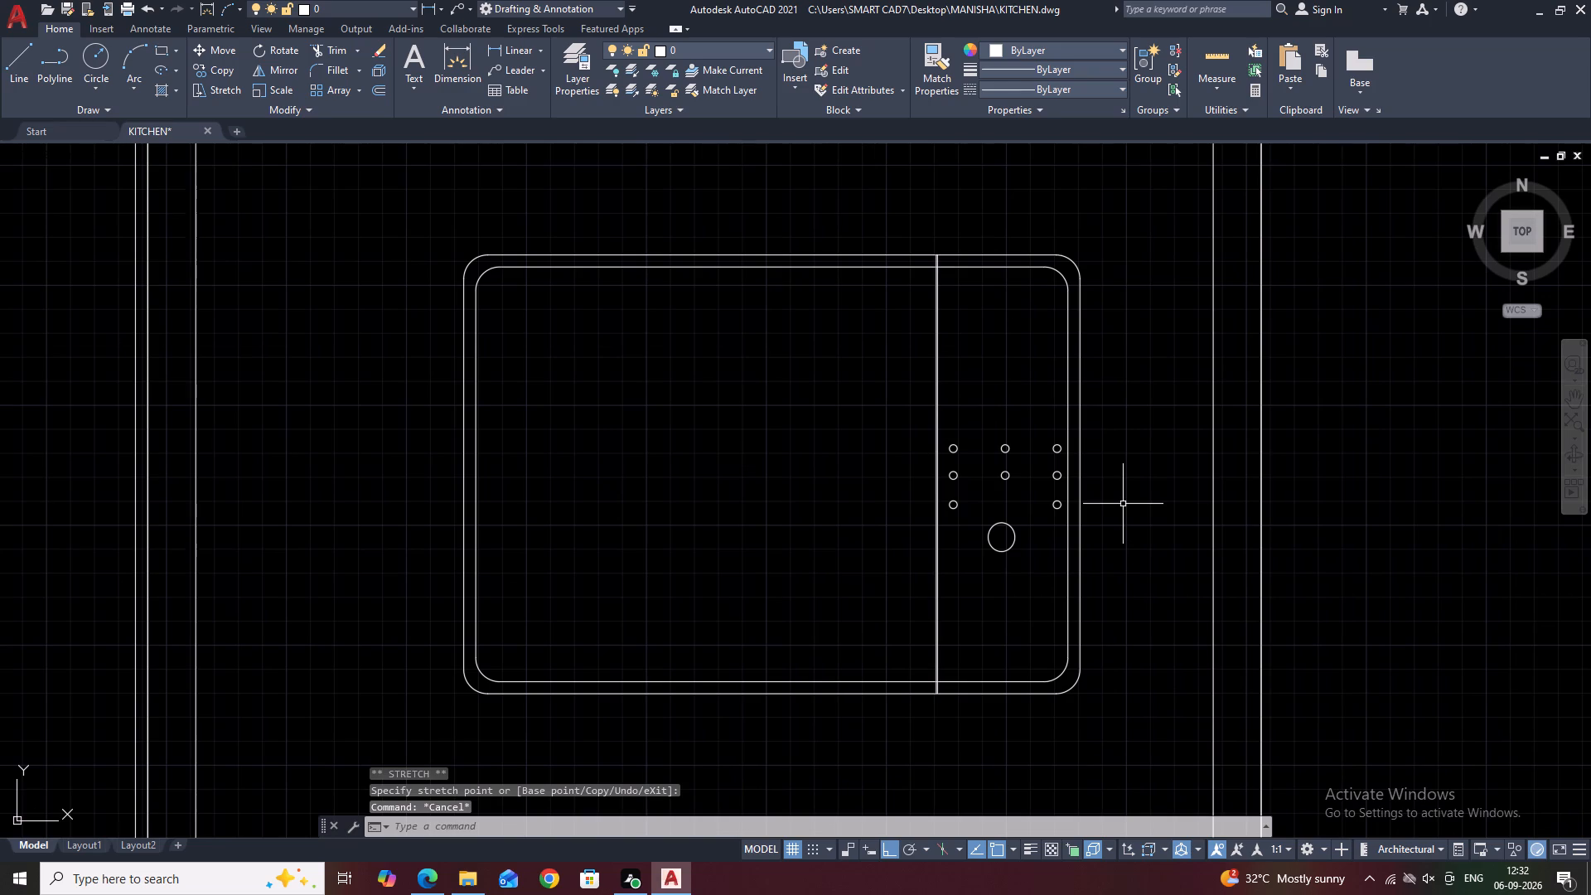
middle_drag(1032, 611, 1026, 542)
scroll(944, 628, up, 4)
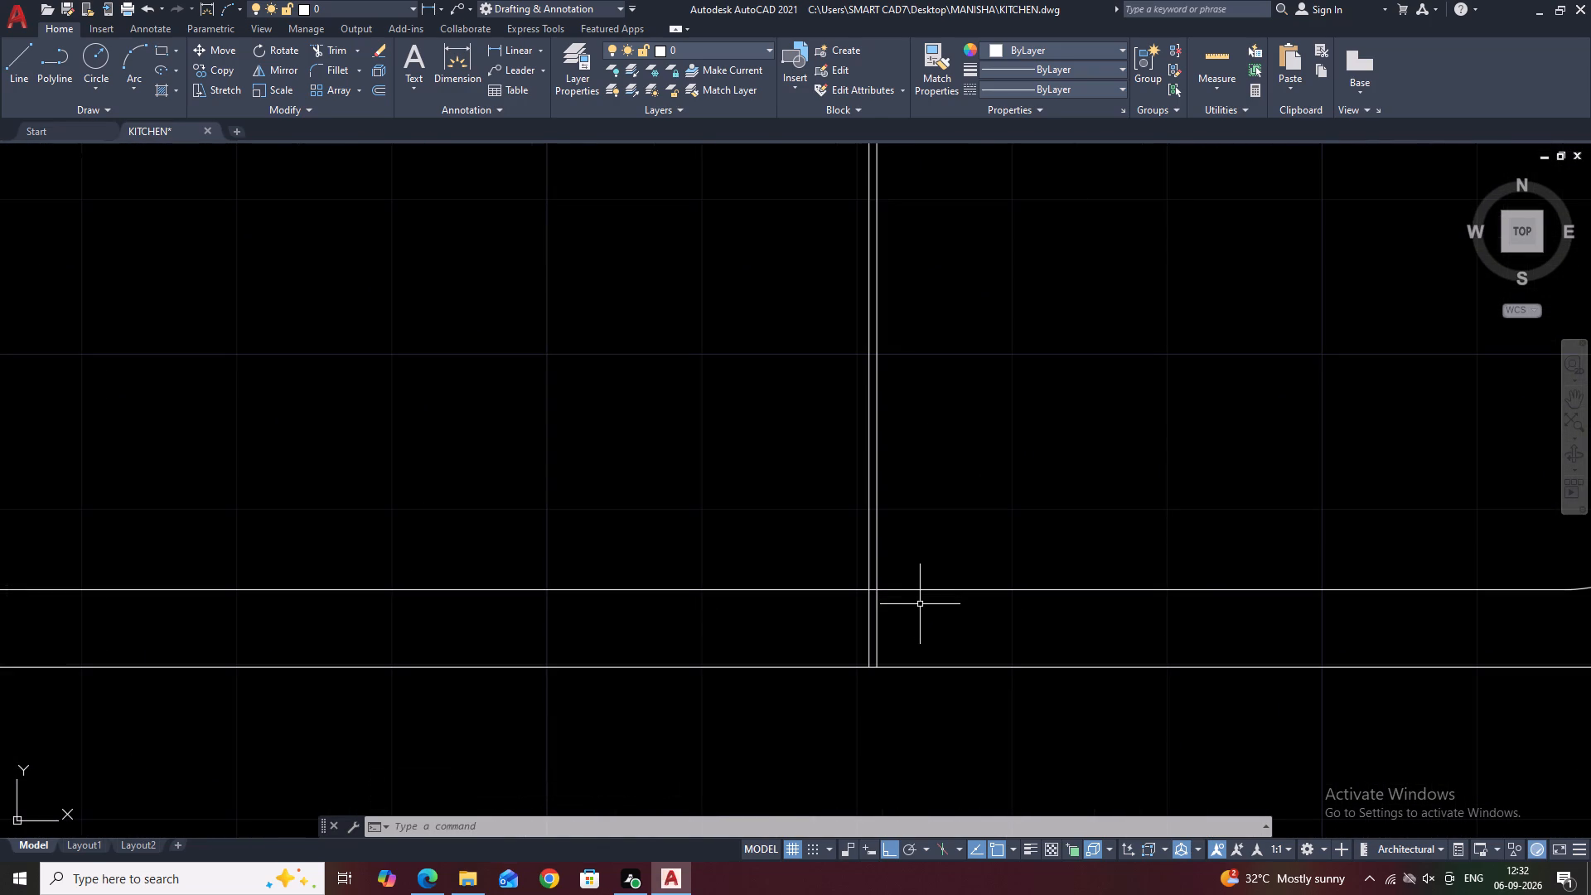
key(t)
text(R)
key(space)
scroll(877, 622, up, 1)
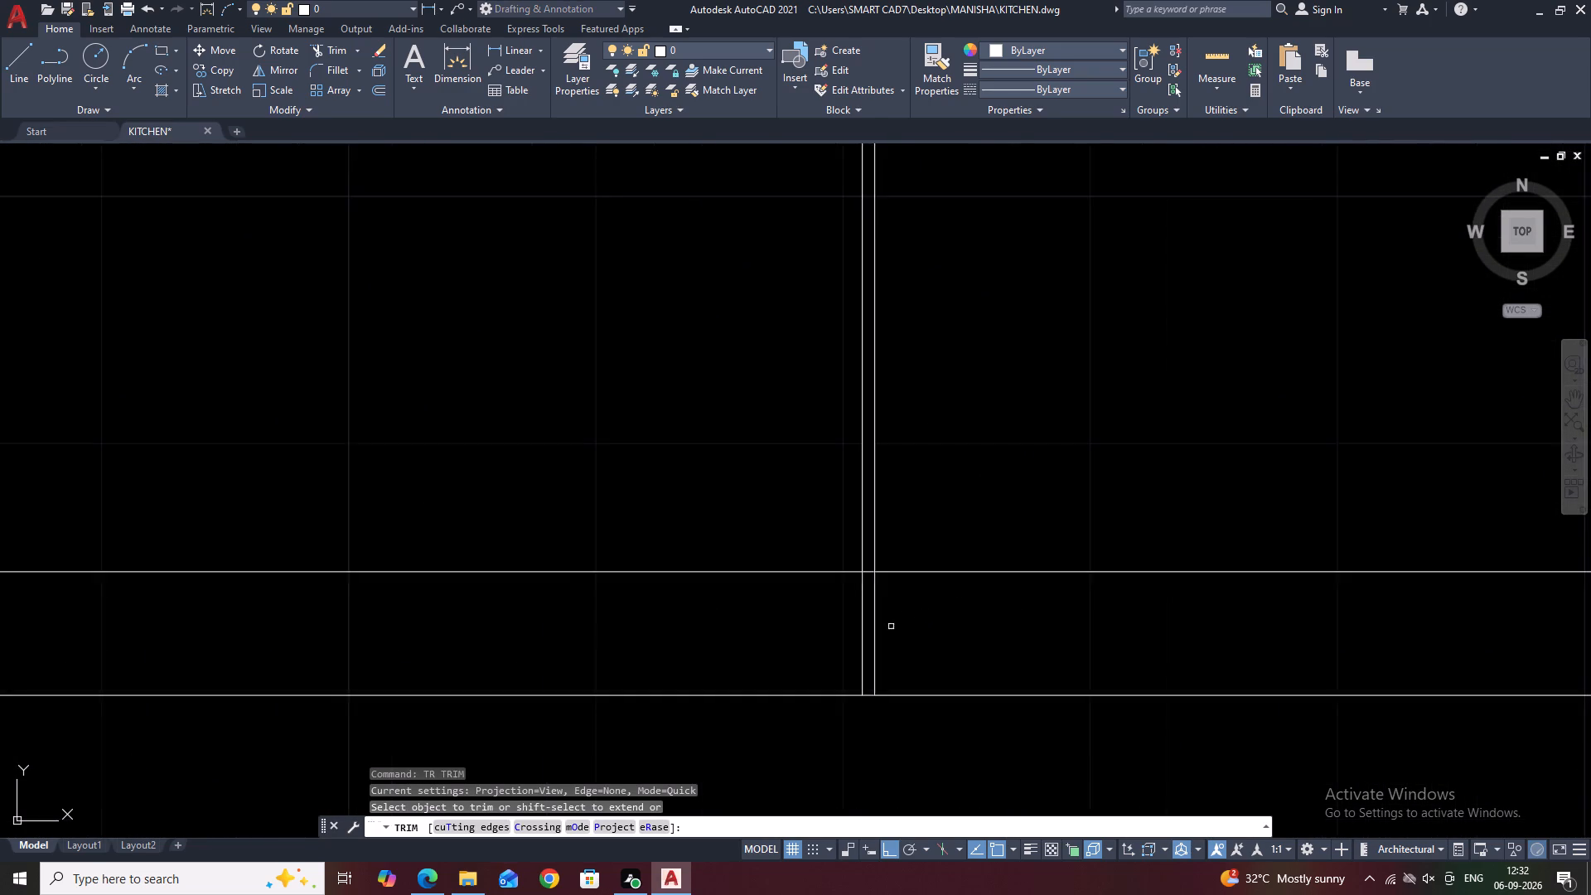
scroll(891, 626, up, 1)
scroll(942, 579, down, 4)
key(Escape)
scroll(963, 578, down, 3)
Draw a vertical line inside the appliance door, near its left edge and most of the door's height.
middle_drag(1066, 584, 1090, 564)
middle_drag(983, 530, 1043, 579)
middle_drag(931, 534, 984, 610)
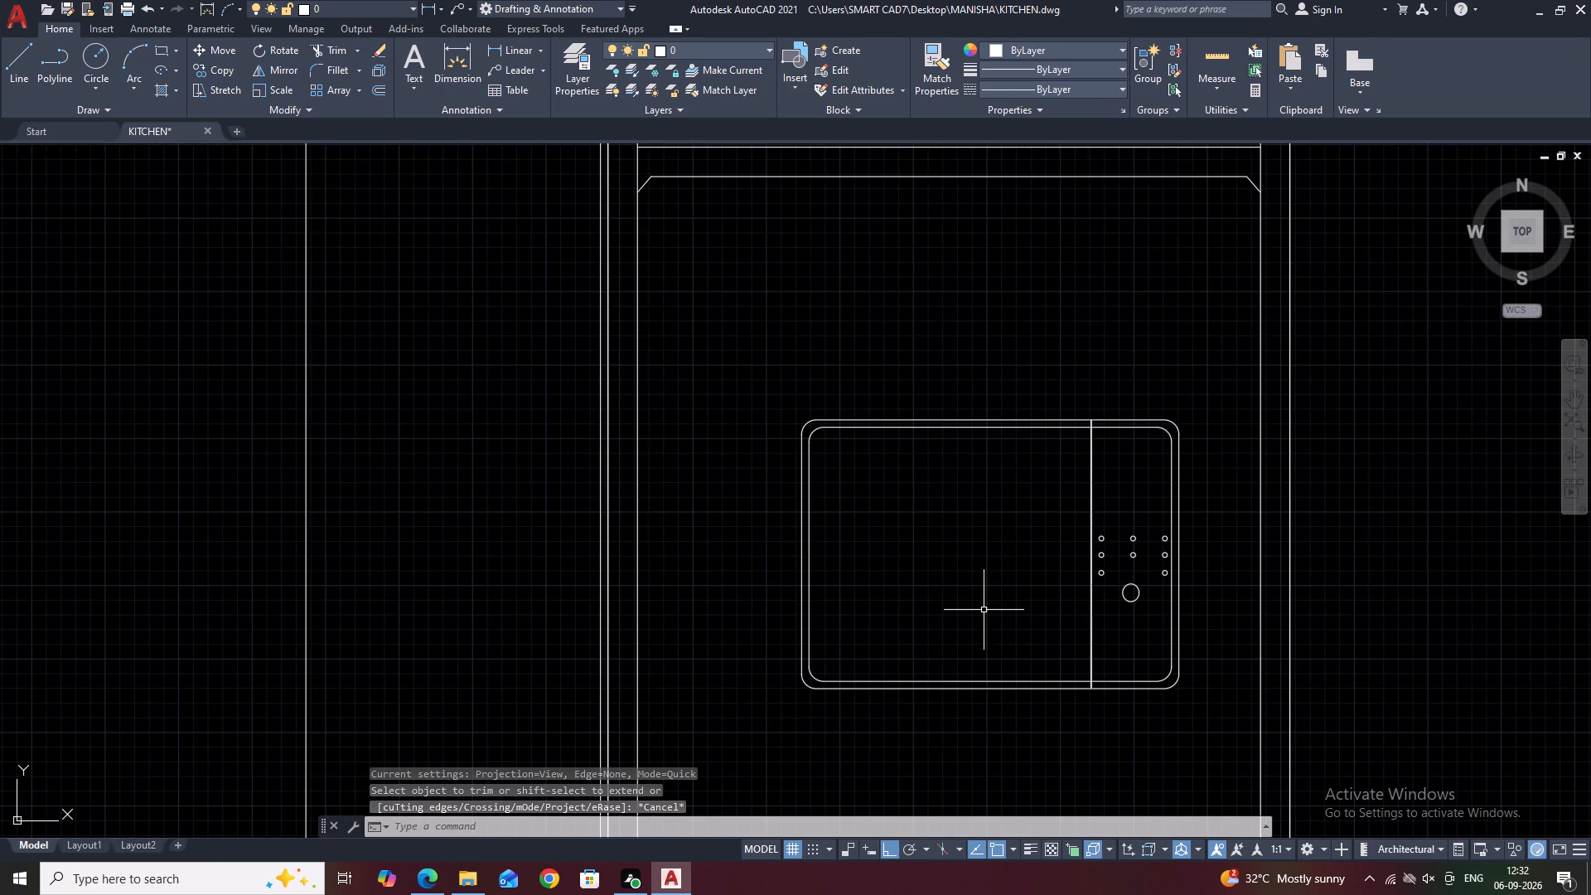
key(l)
key(space)
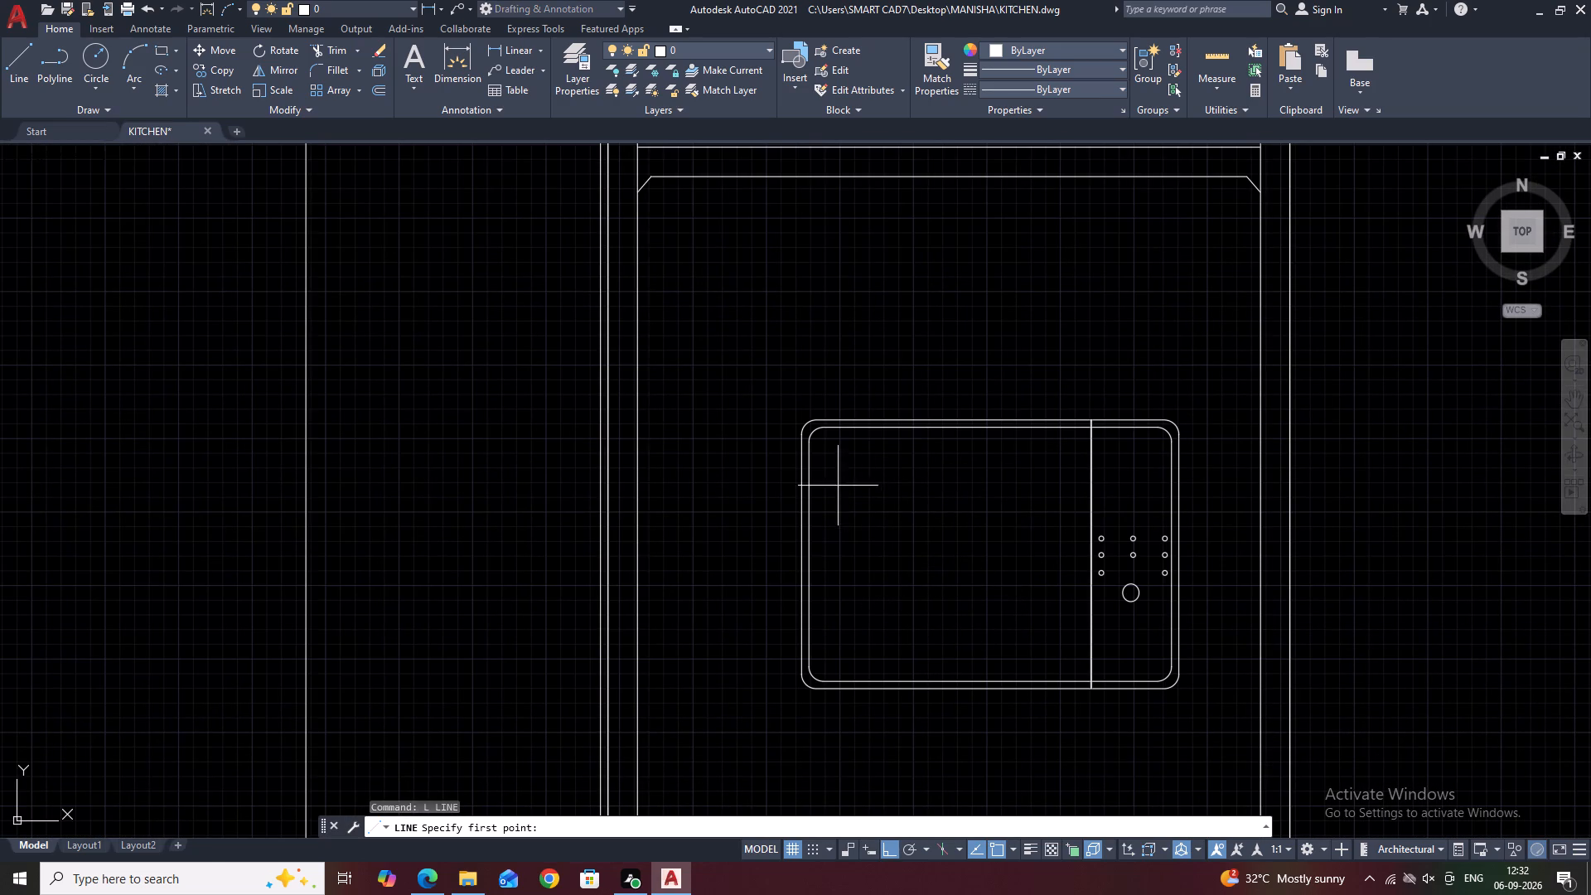
click(844, 461)
click(844, 656)
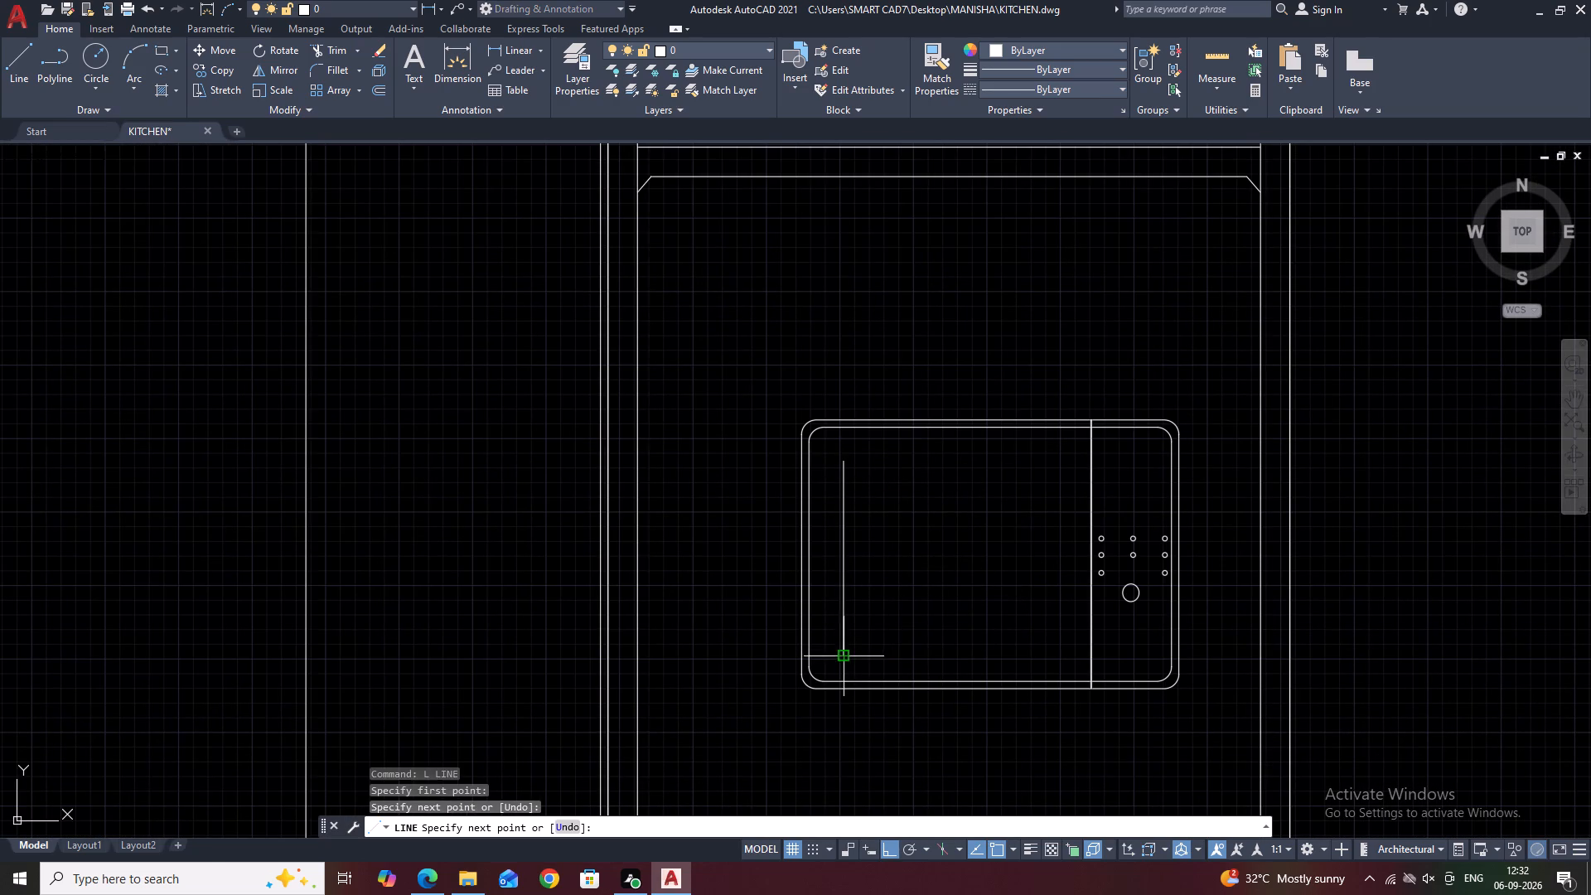
key(Escape)
Draw a short slanted line from near the vertical line's top, continuing down its left side as a long, nearly parallel line.
text(L)
key(space)
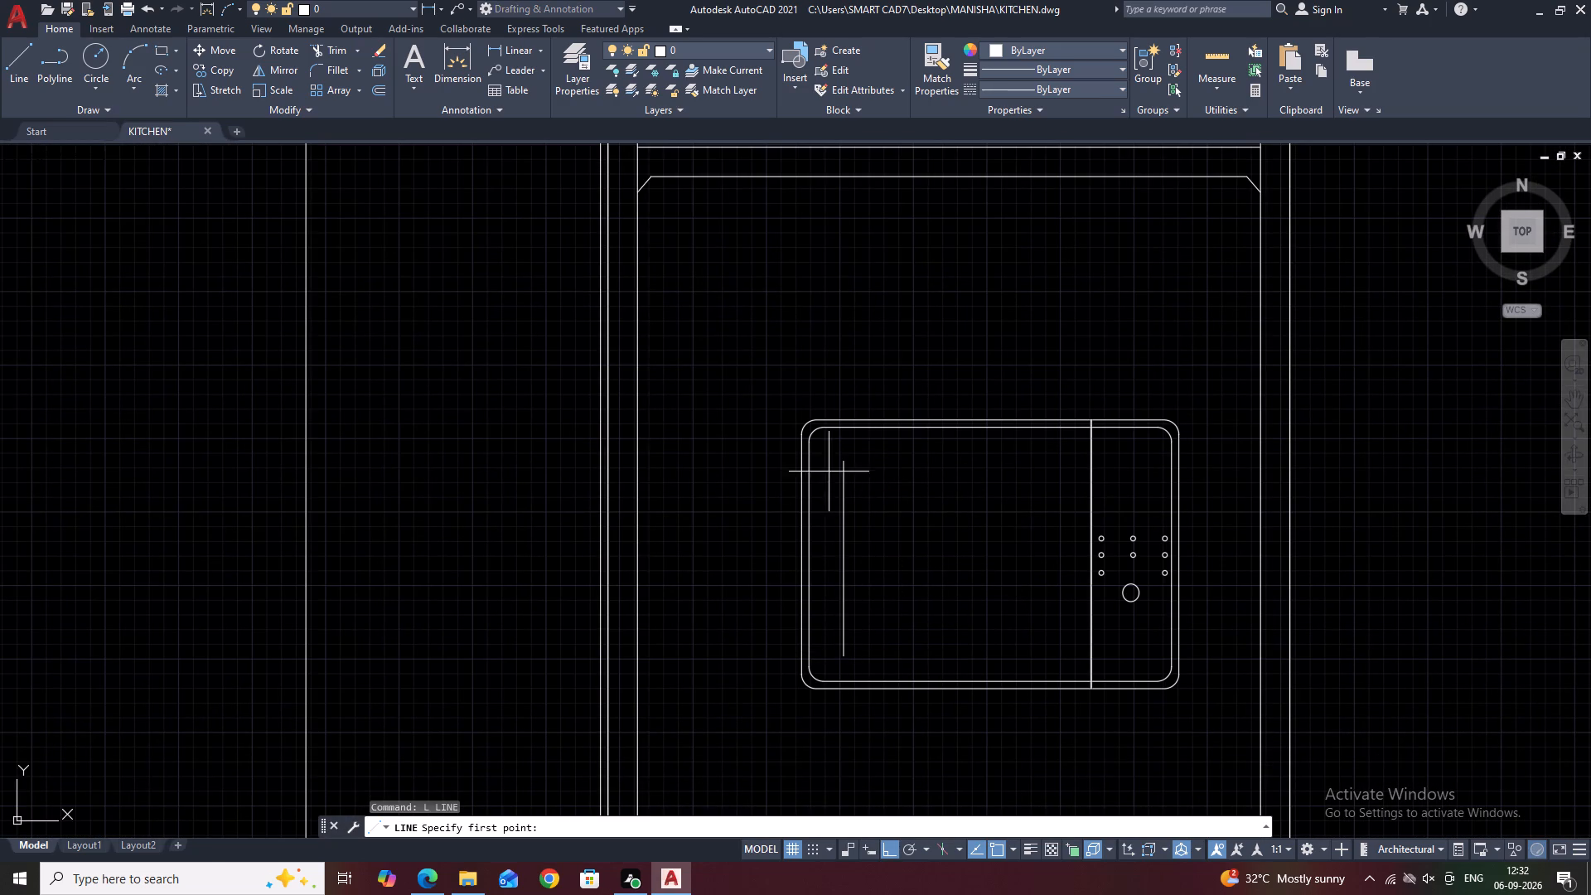
scroll(837, 517, up, 2)
click(847, 436)
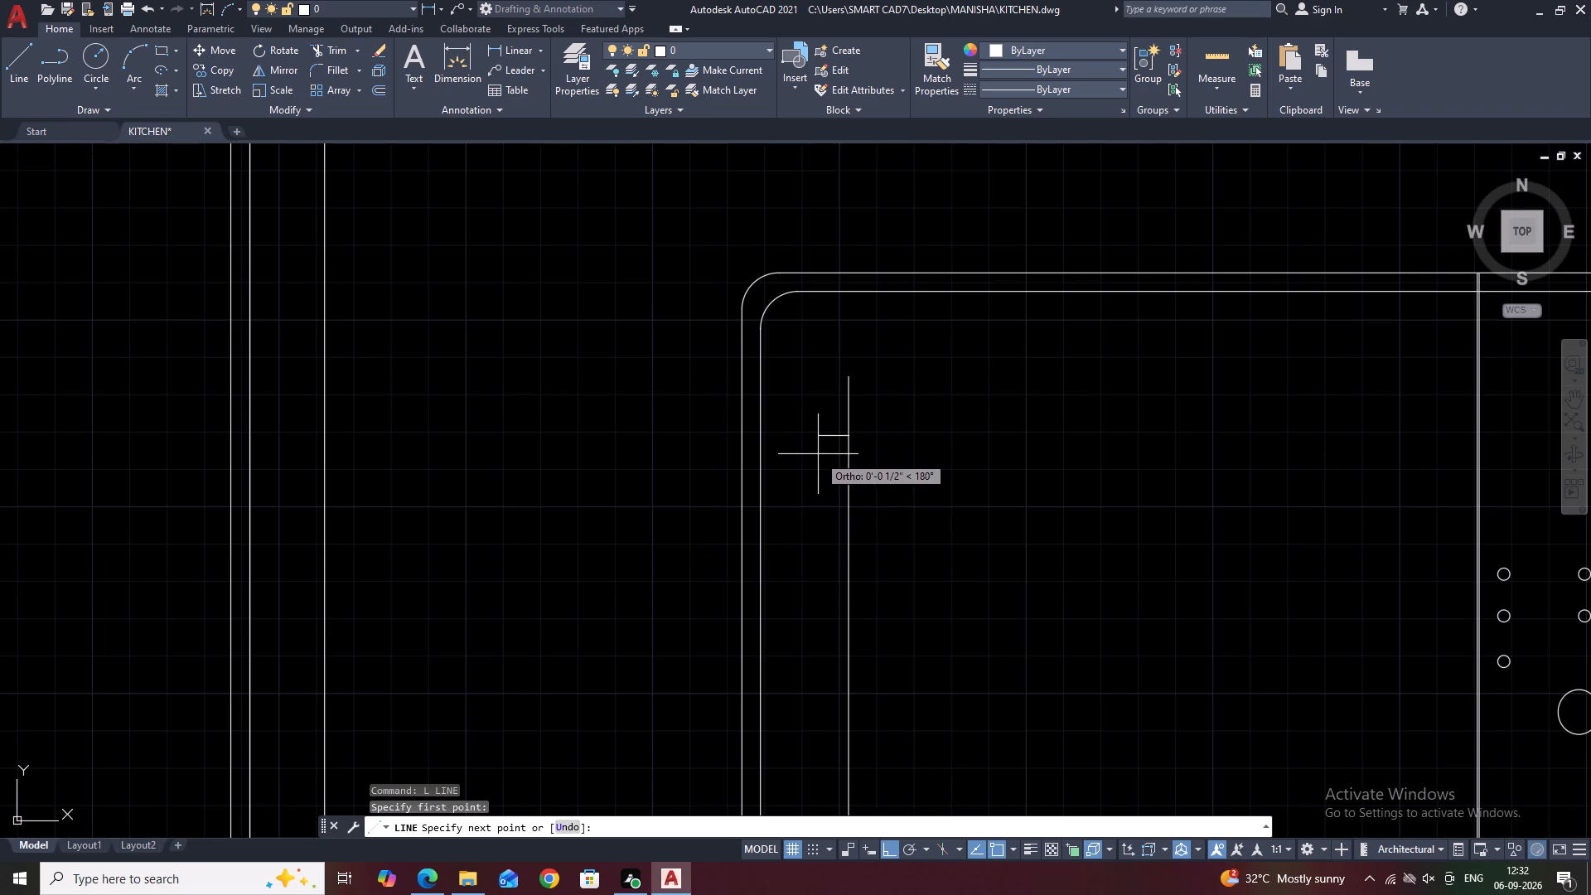
key(F8)
click(816, 453)
scroll(816, 452, down, 2)
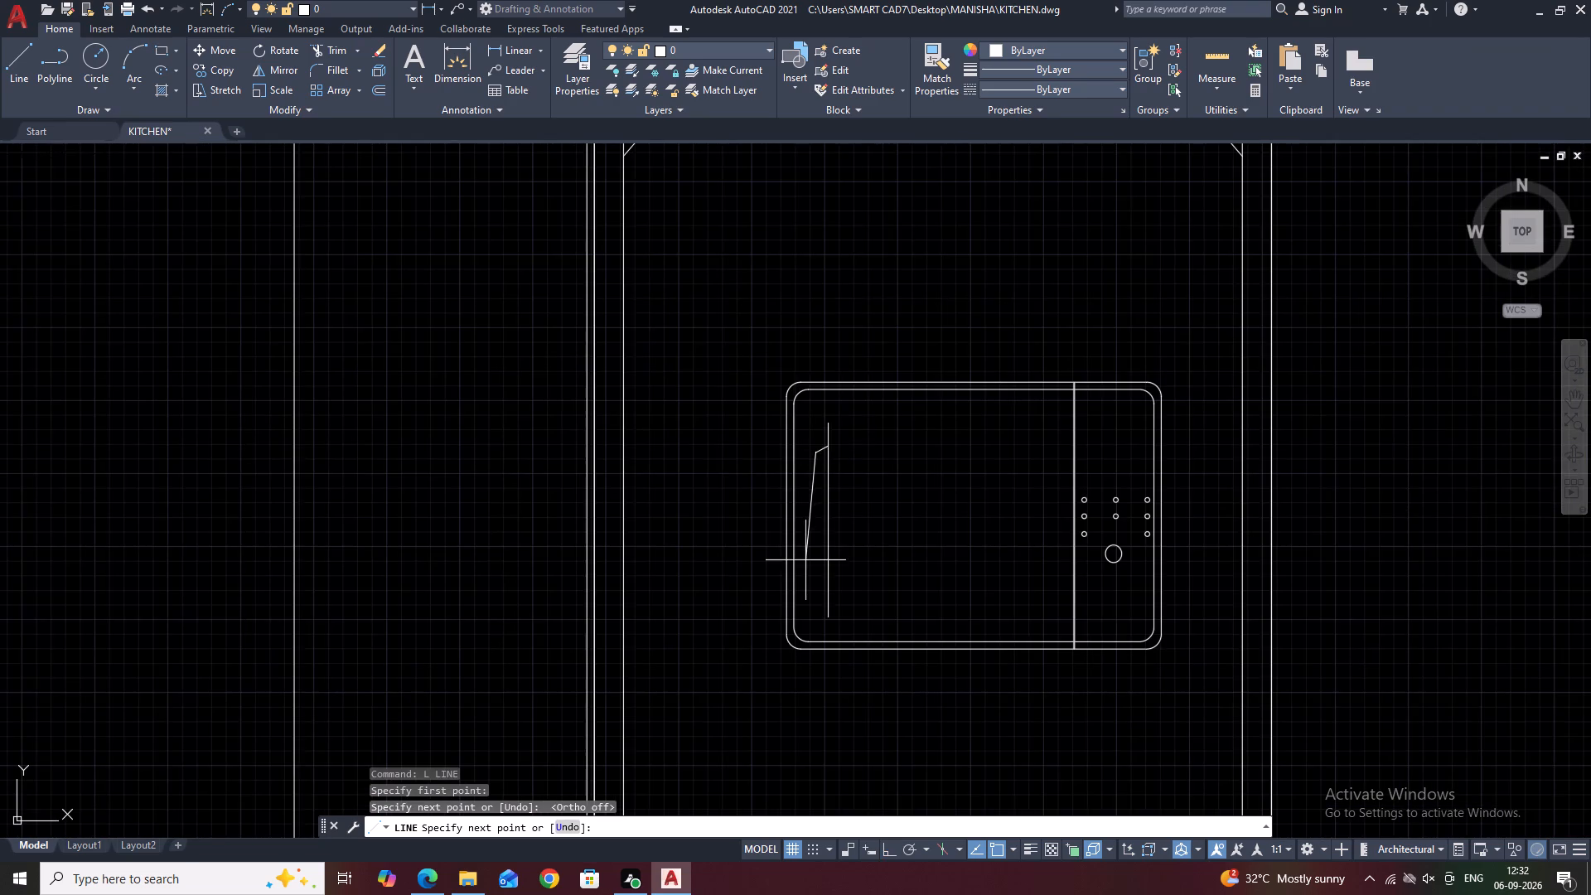
scroll(805, 564, up, 2)
click(831, 646)
key(Escape)
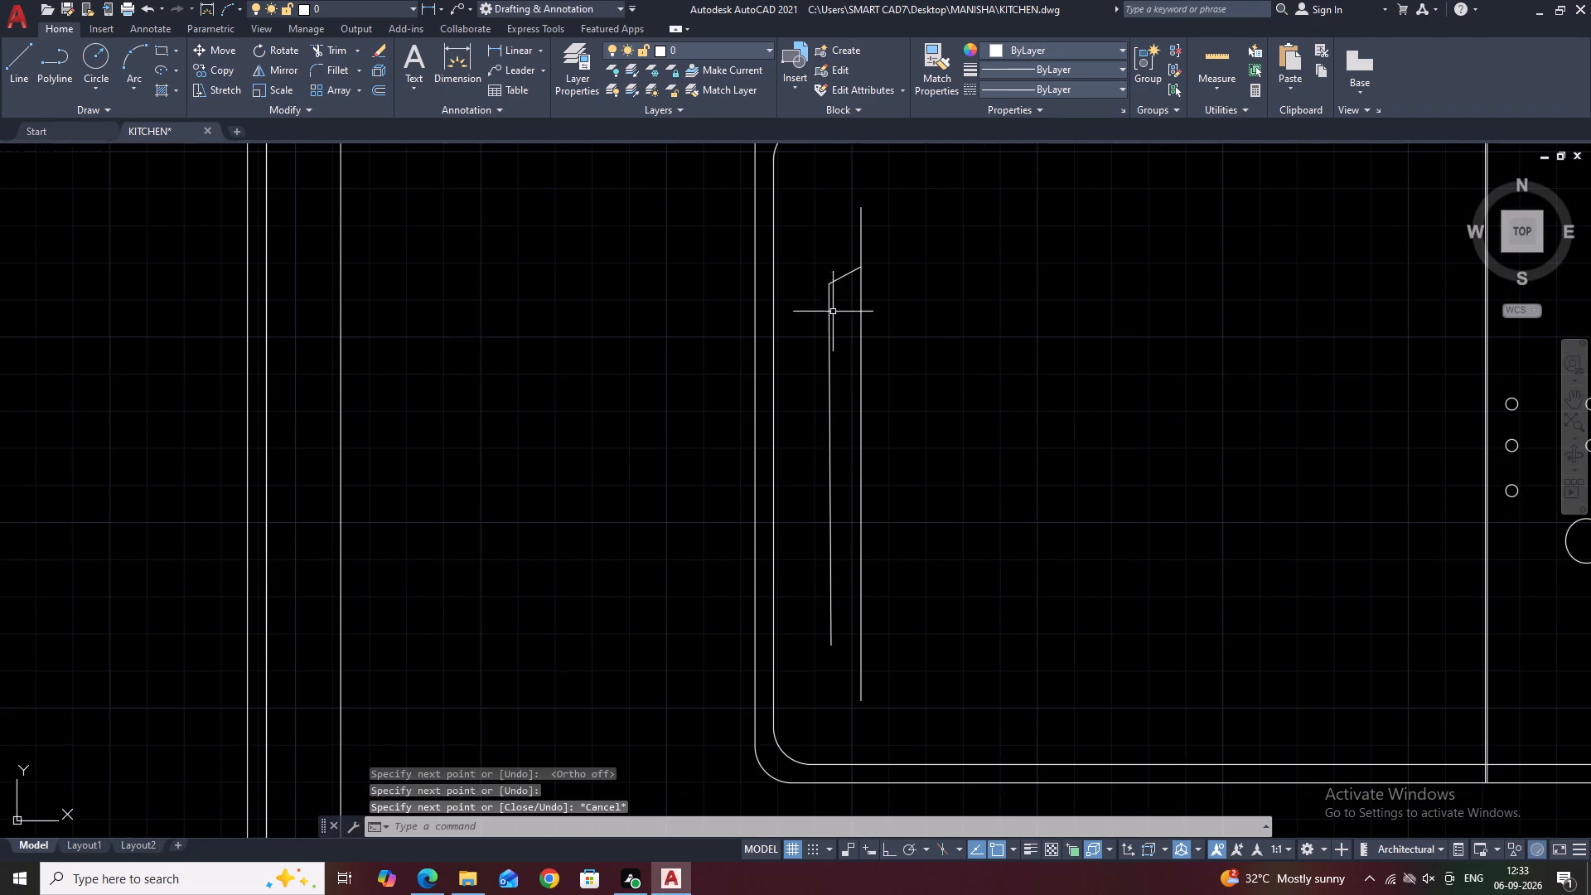
Mirror the short slanted line about a horizontal axis through the long side line's midpoint, keeping the original.
click(833, 274)
click(834, 293)
click(841, 283)
click(836, 265)
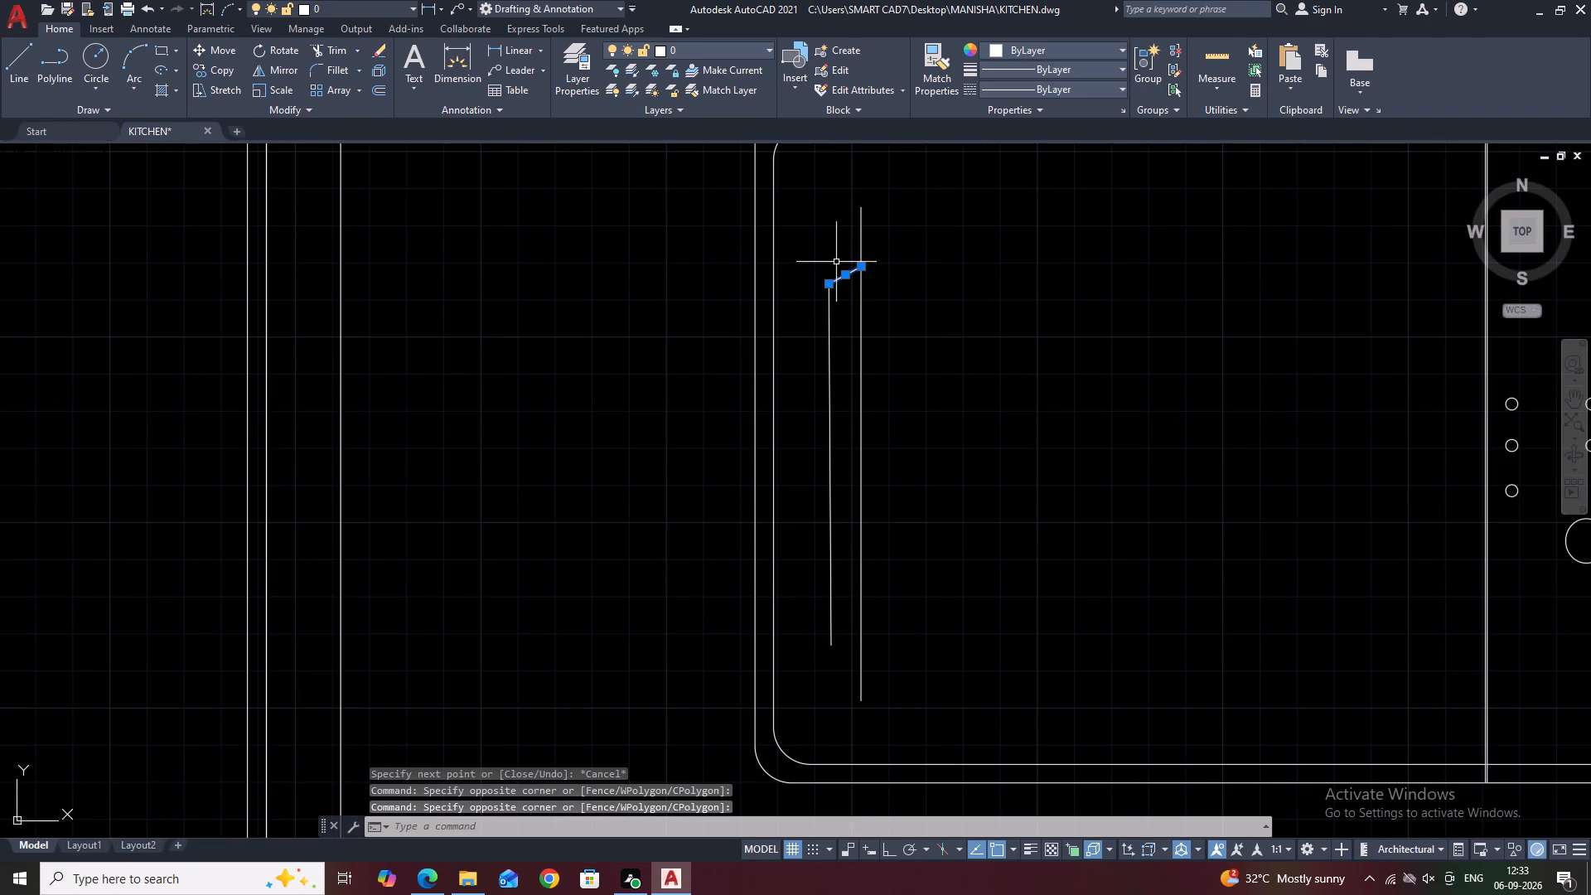
middle_drag(839, 264, 844, 356)
key(m)
text(I)
key(space)
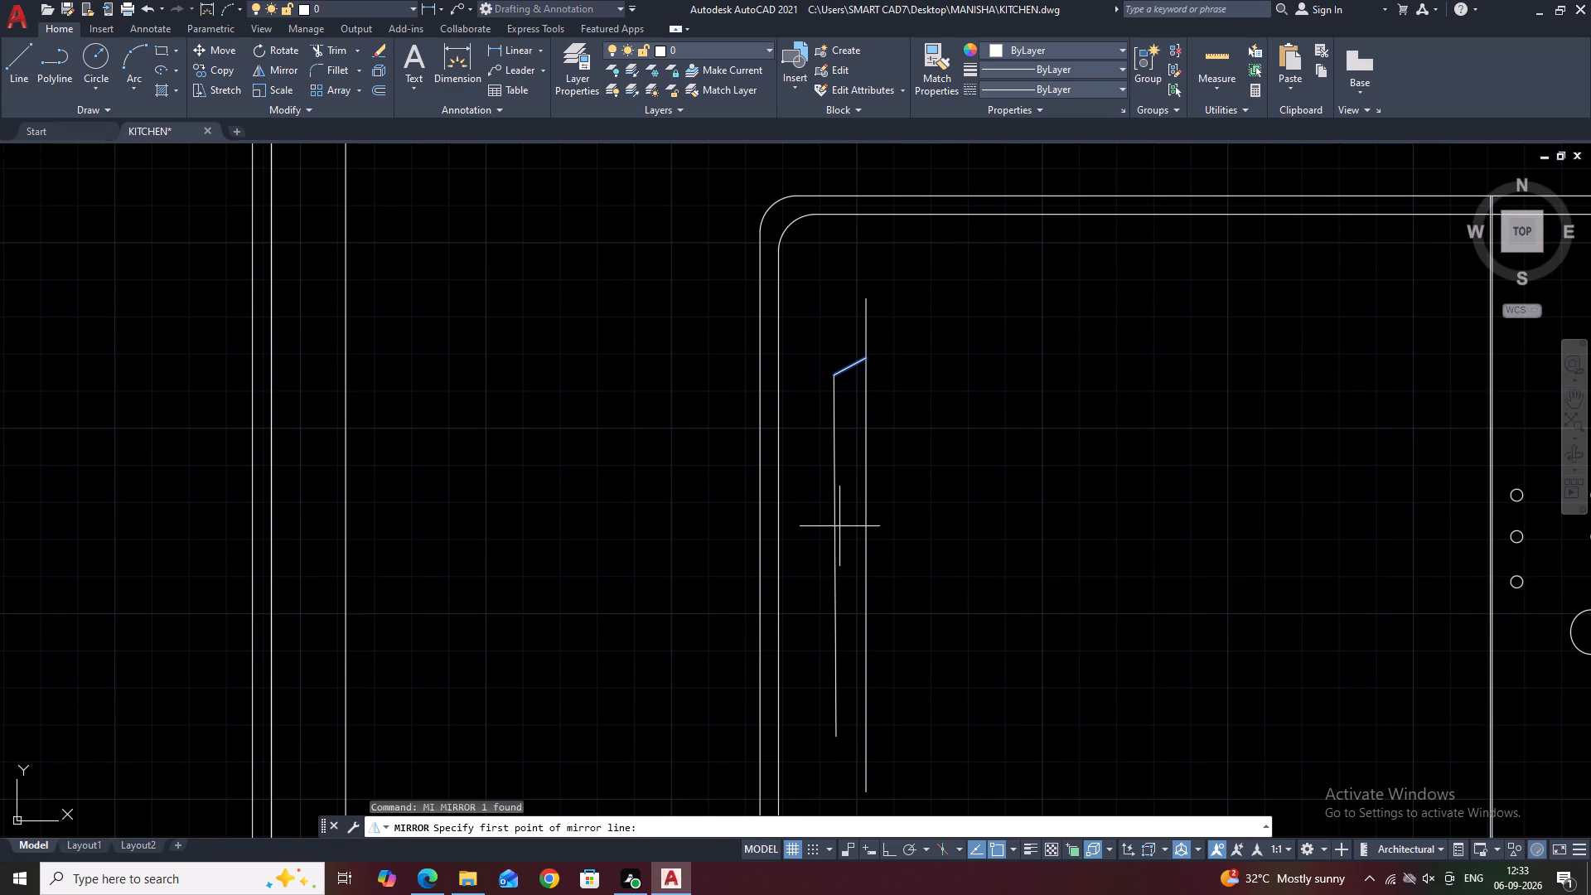
click(836, 560)
key(F8)
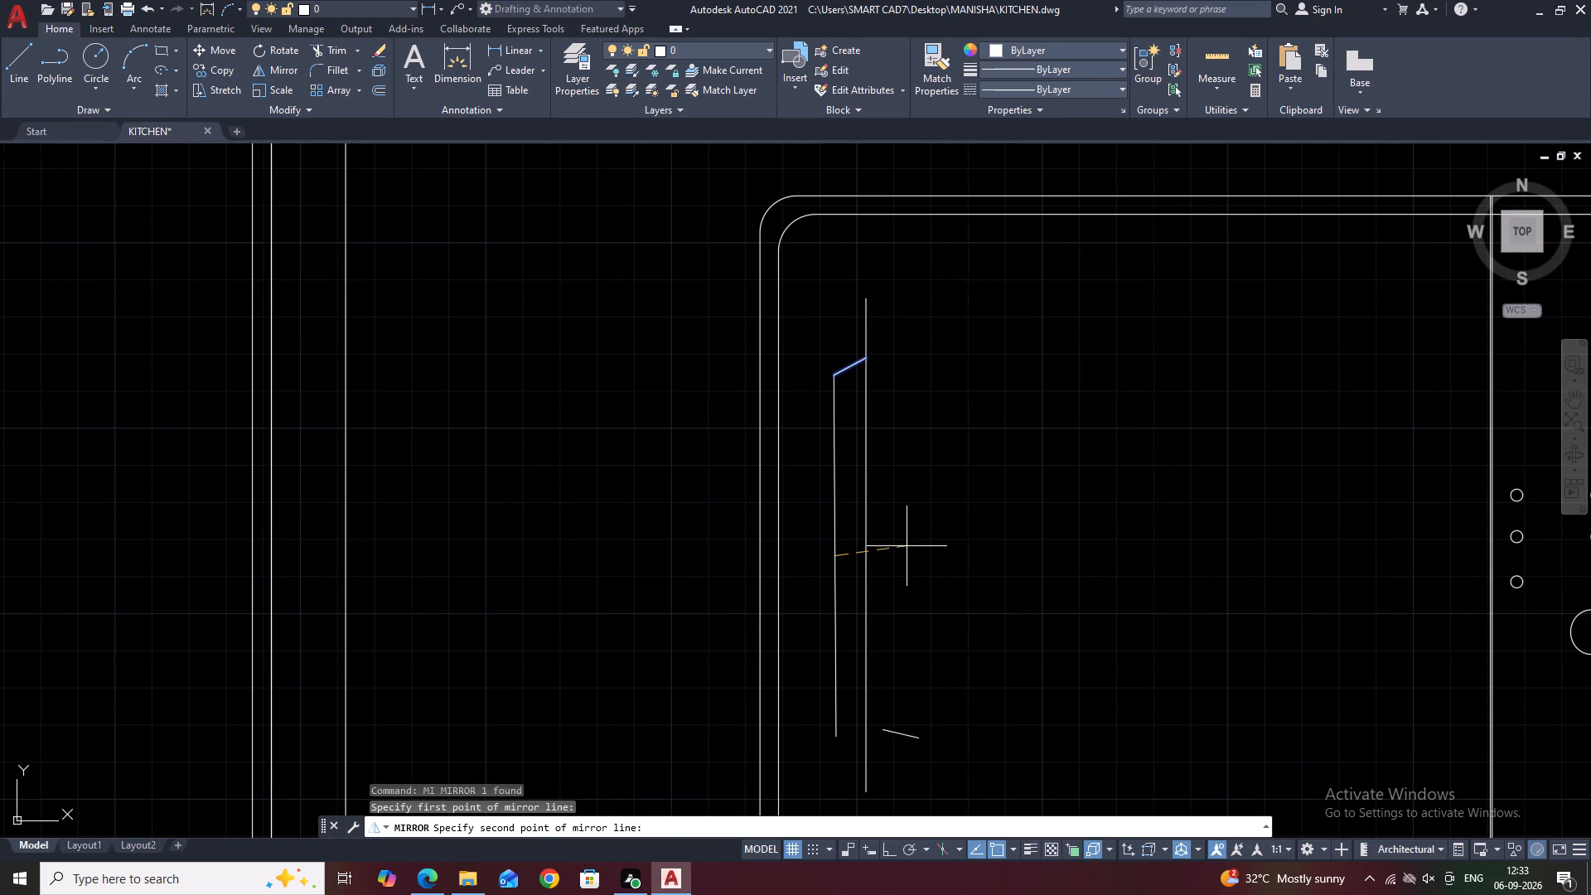
click(909, 546)
key(Return)
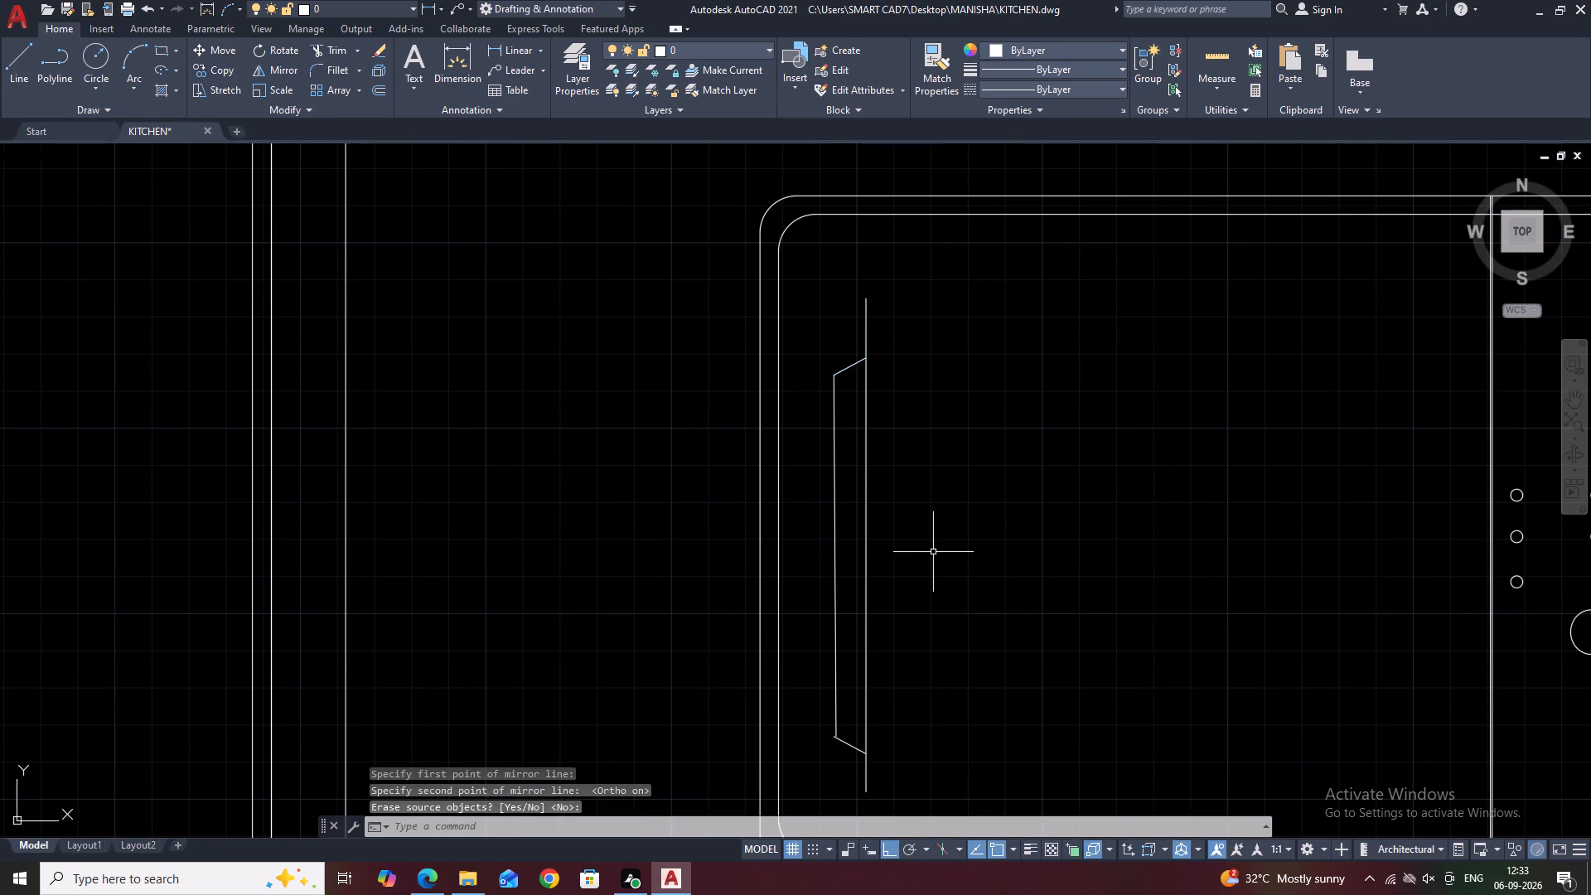
Stretch the long side line's lower end to meet the mirrored slanted line and trim the slanted line's overhang.
middle_drag(945, 574, 970, 472)
scroll(856, 632, up, 3)
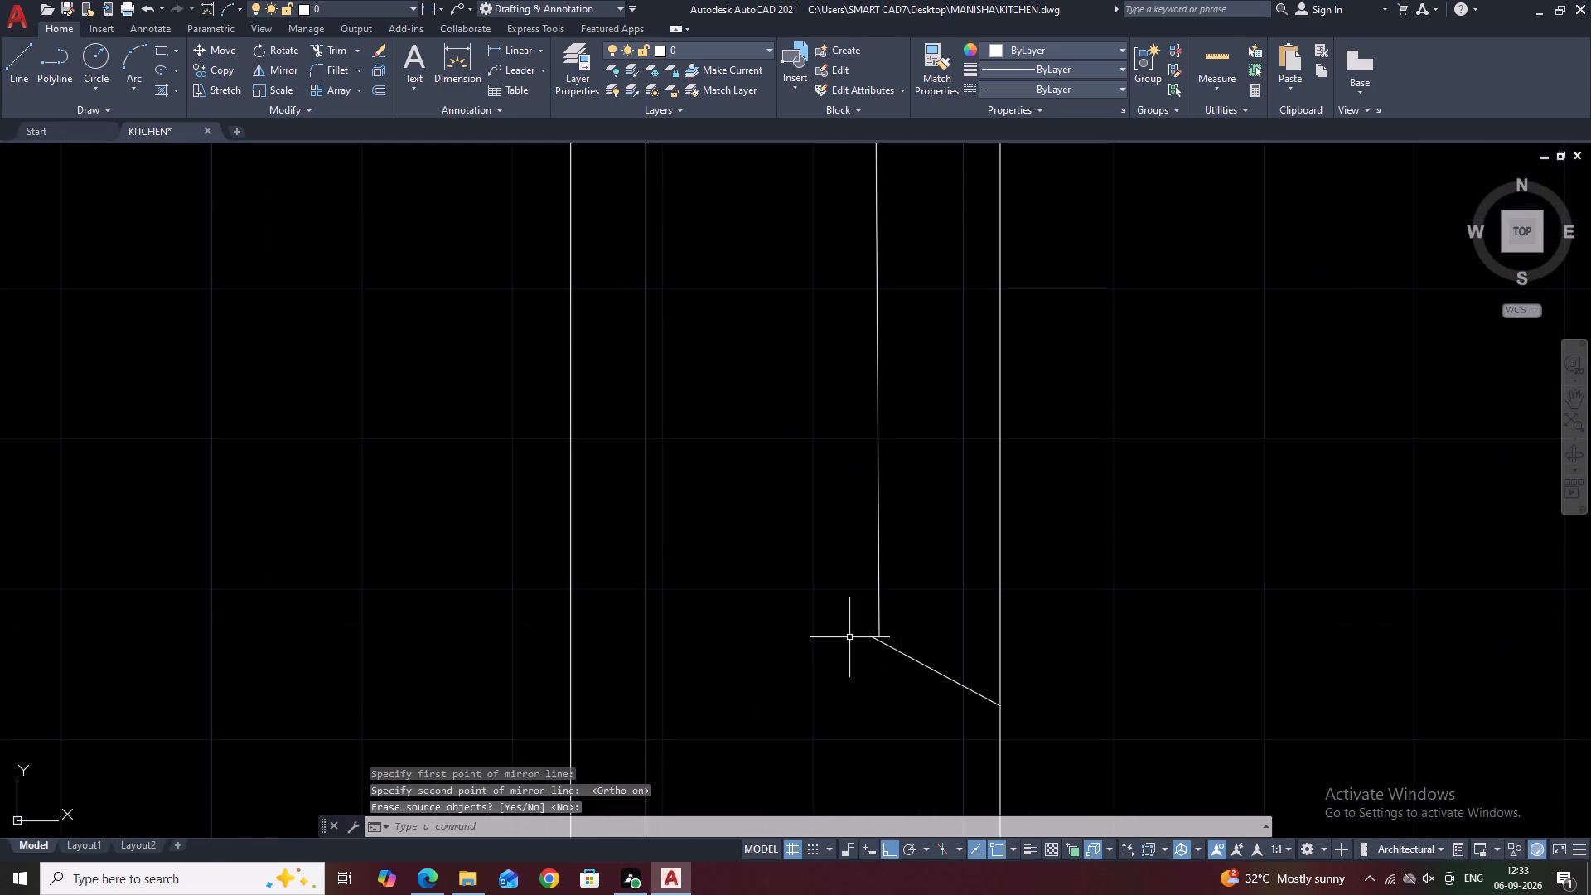
key(t)
key(r)
key(space)
key(Escape)
click(877, 597)
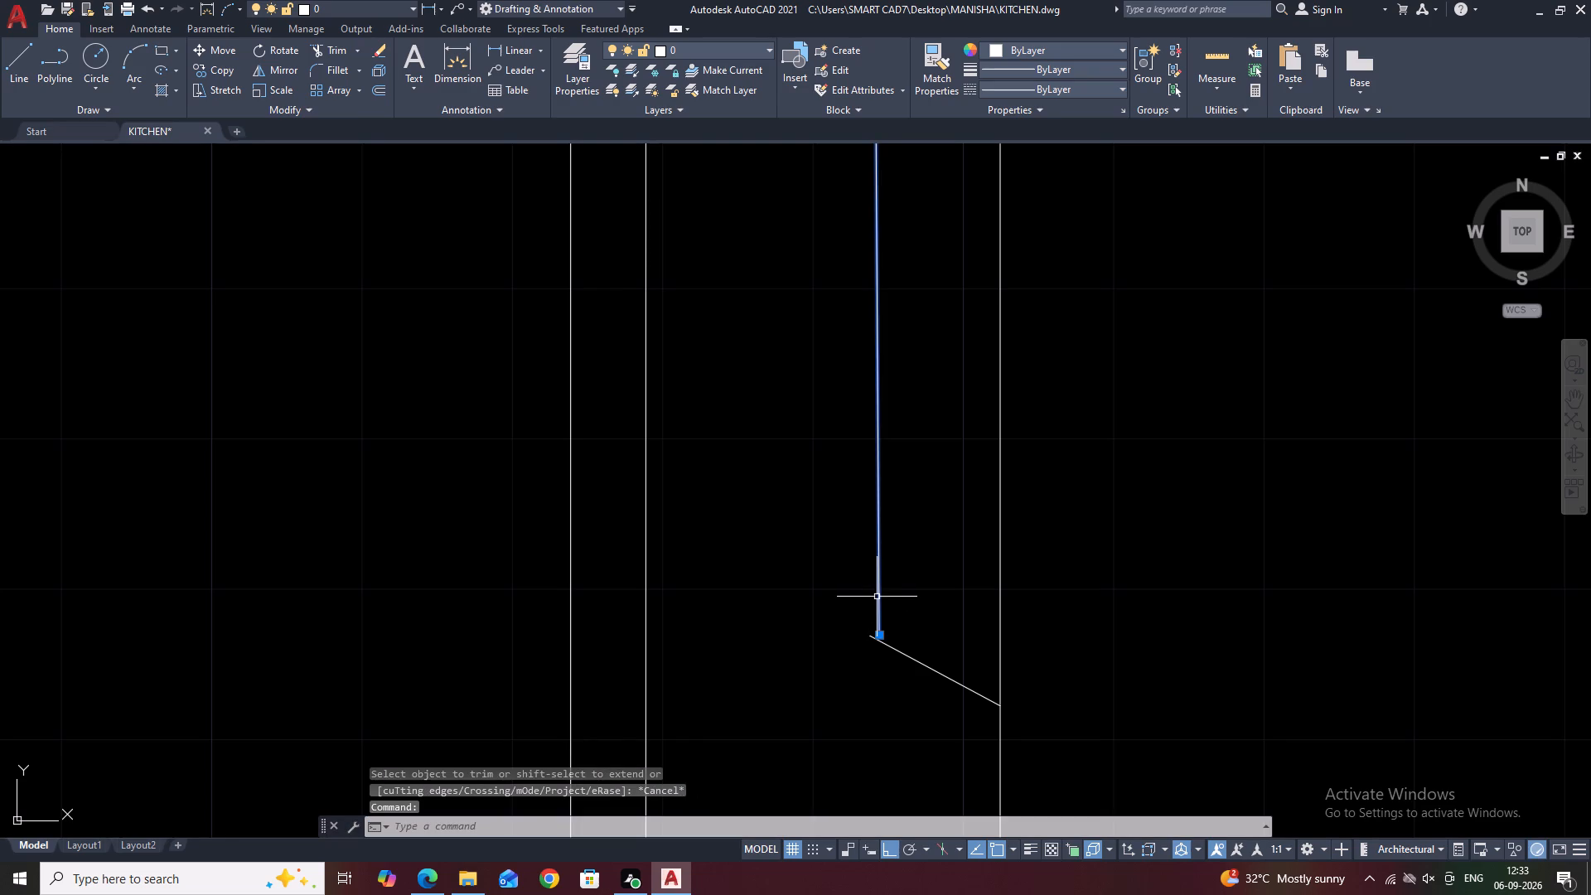
scroll(869, 652, up, 2)
click(888, 612)
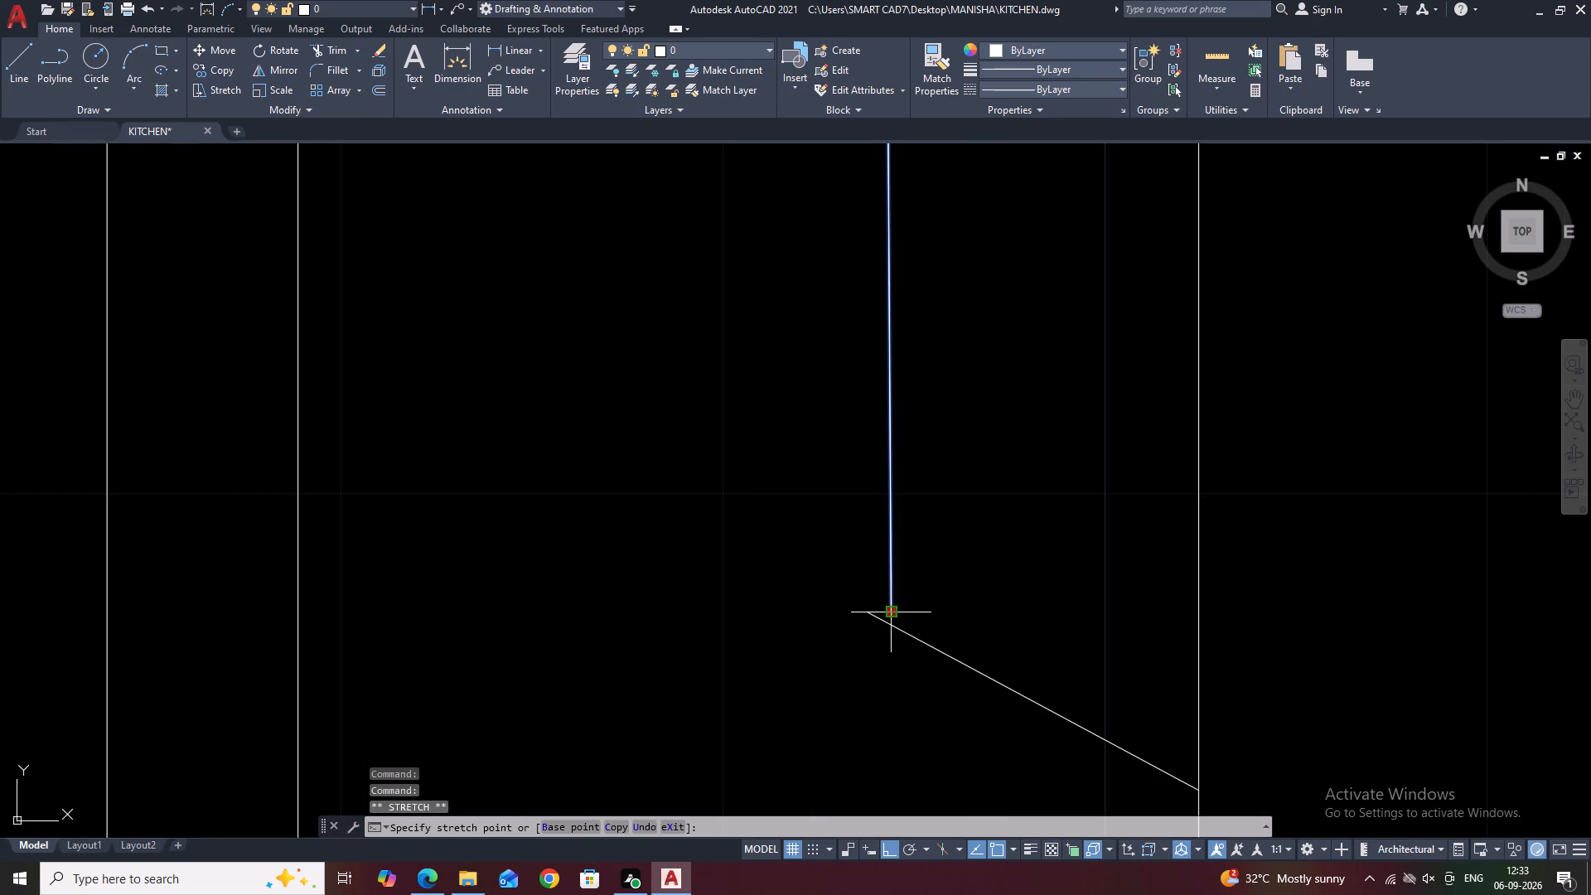
click(890, 628)
key(Escape)
key(t)
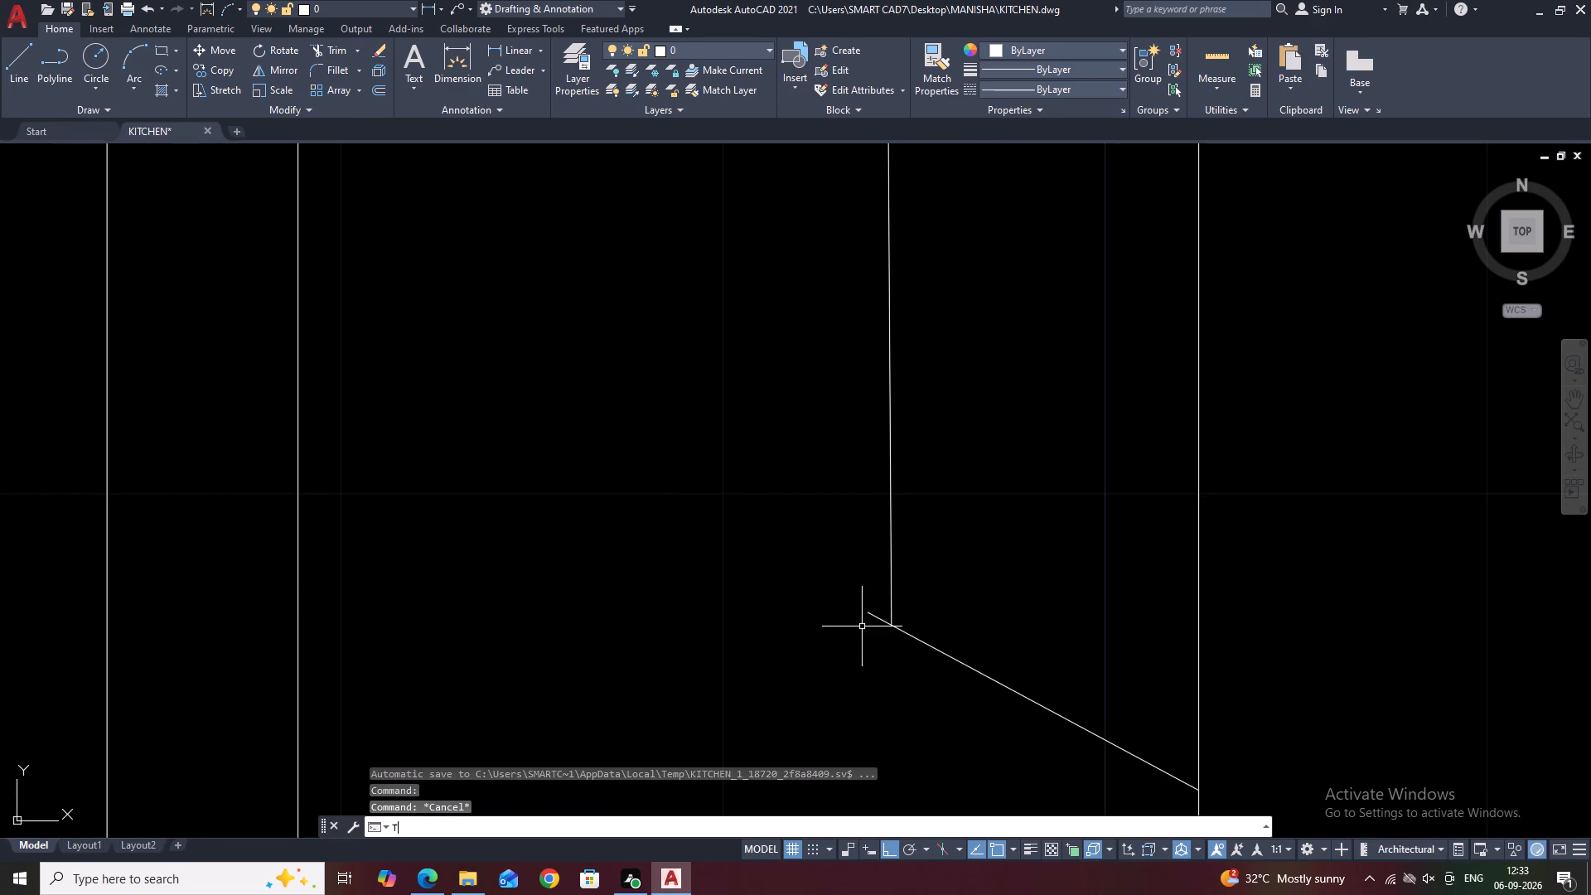
text(R)
key(space)
click(874, 615)
key(Escape)
scroll(921, 620, down, 2)
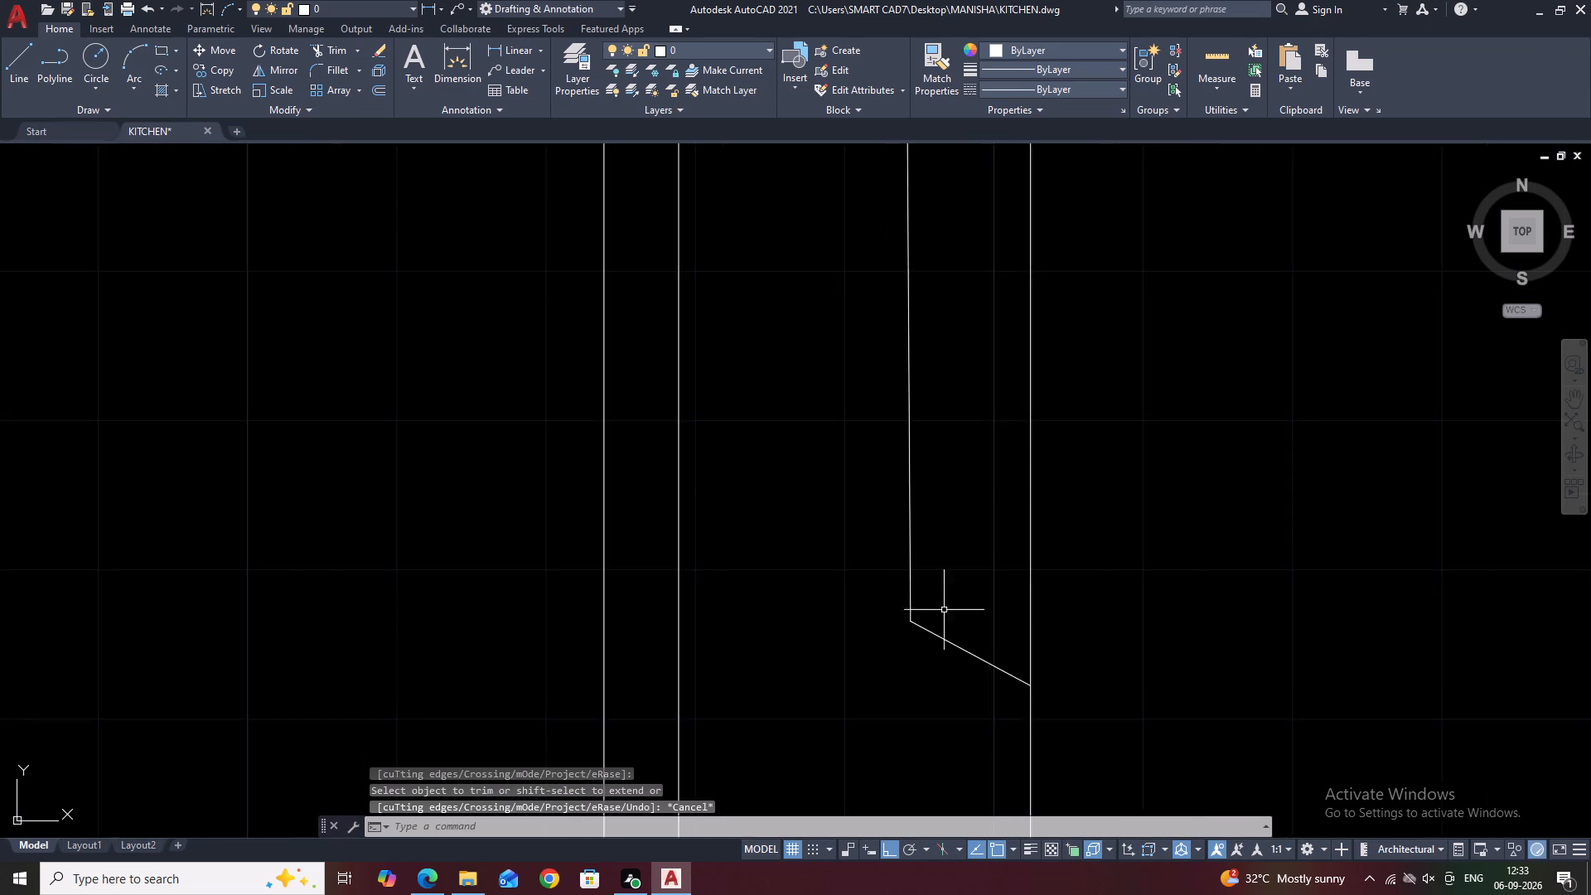
Draw a horizontal line about 7 1/2" long near the bottom of the door, starting in line below the vertical line.
scroll(978, 587, down, 3)
middle_drag(1210, 372, 1098, 412)
scroll(1095, 410, down, 2)
middle_drag(1149, 396, 1029, 423)
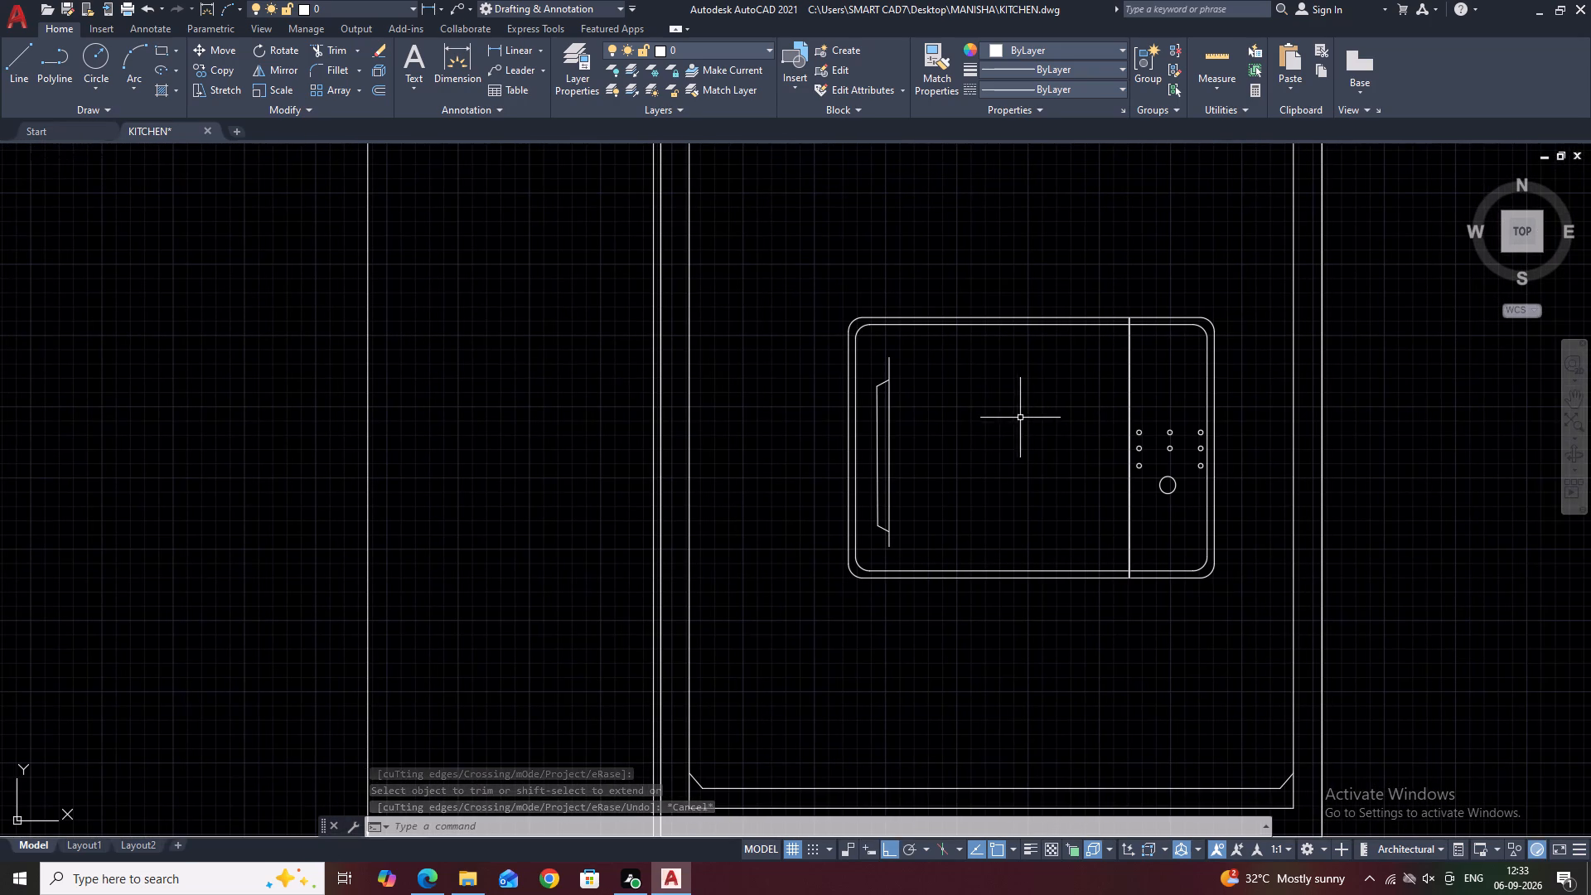
middle_drag(1061, 459, 1021, 452)
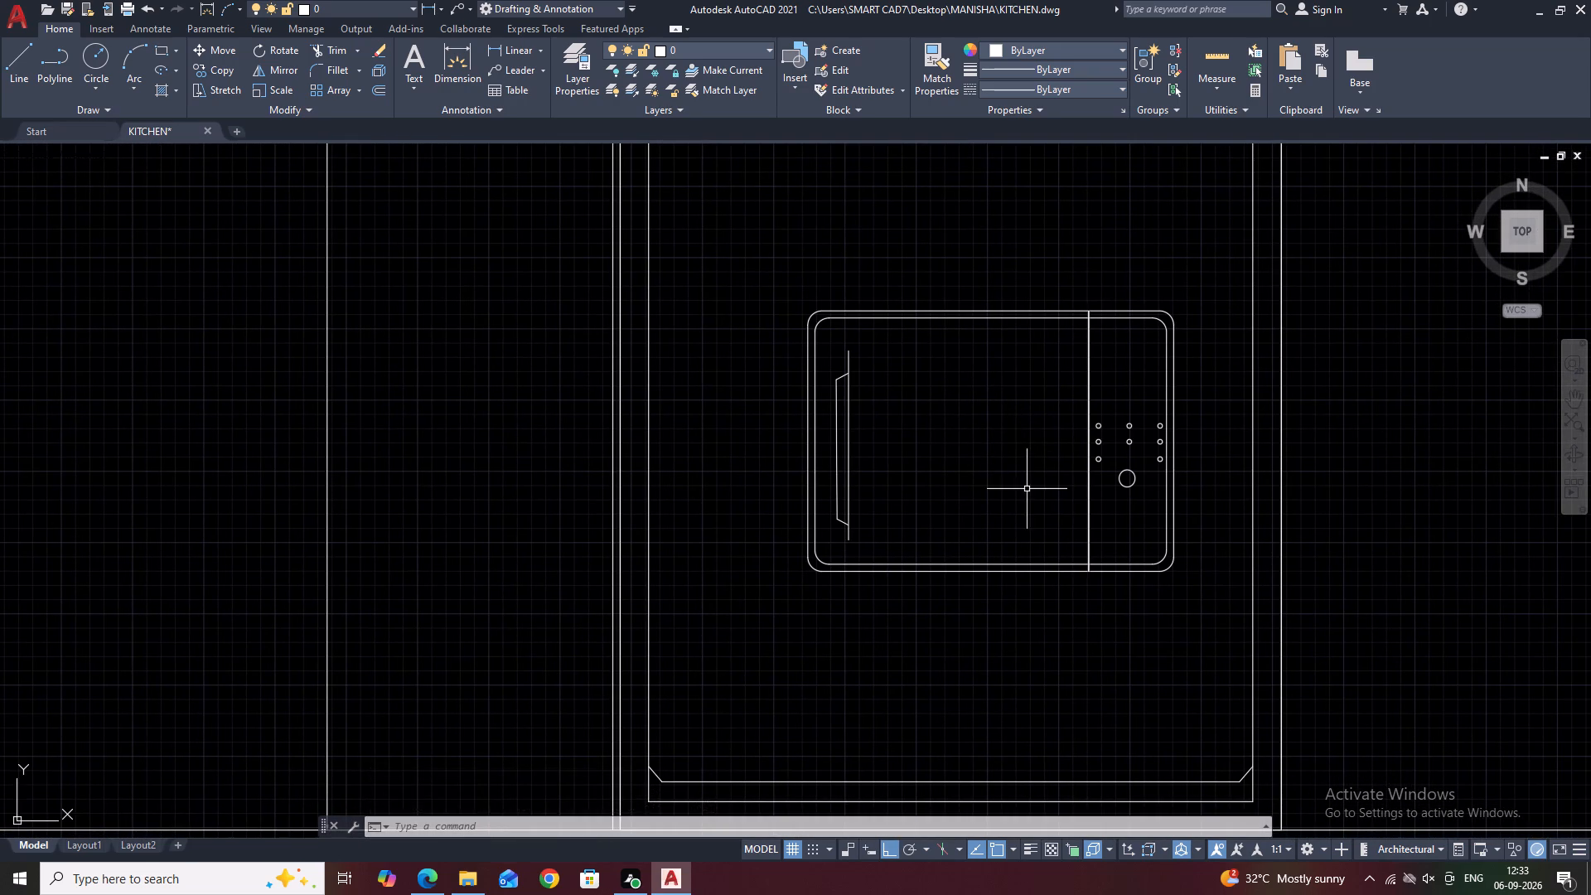
middle_drag(1023, 487, 988, 511)
scroll(835, 564, up, 1)
text(L)
key(space)
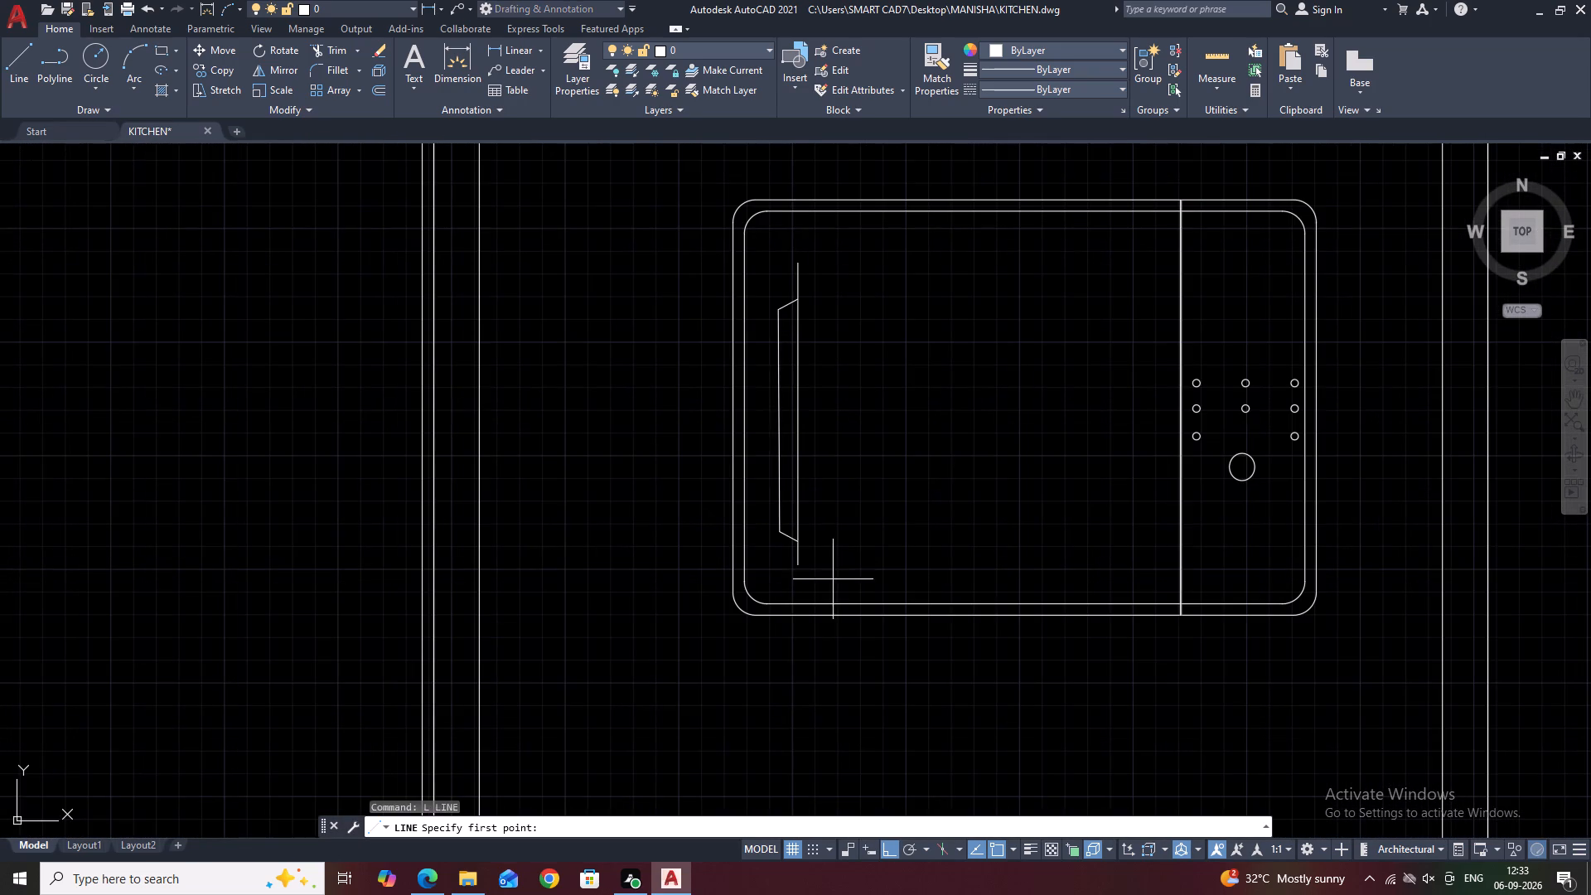
scroll(836, 589, up, 2)
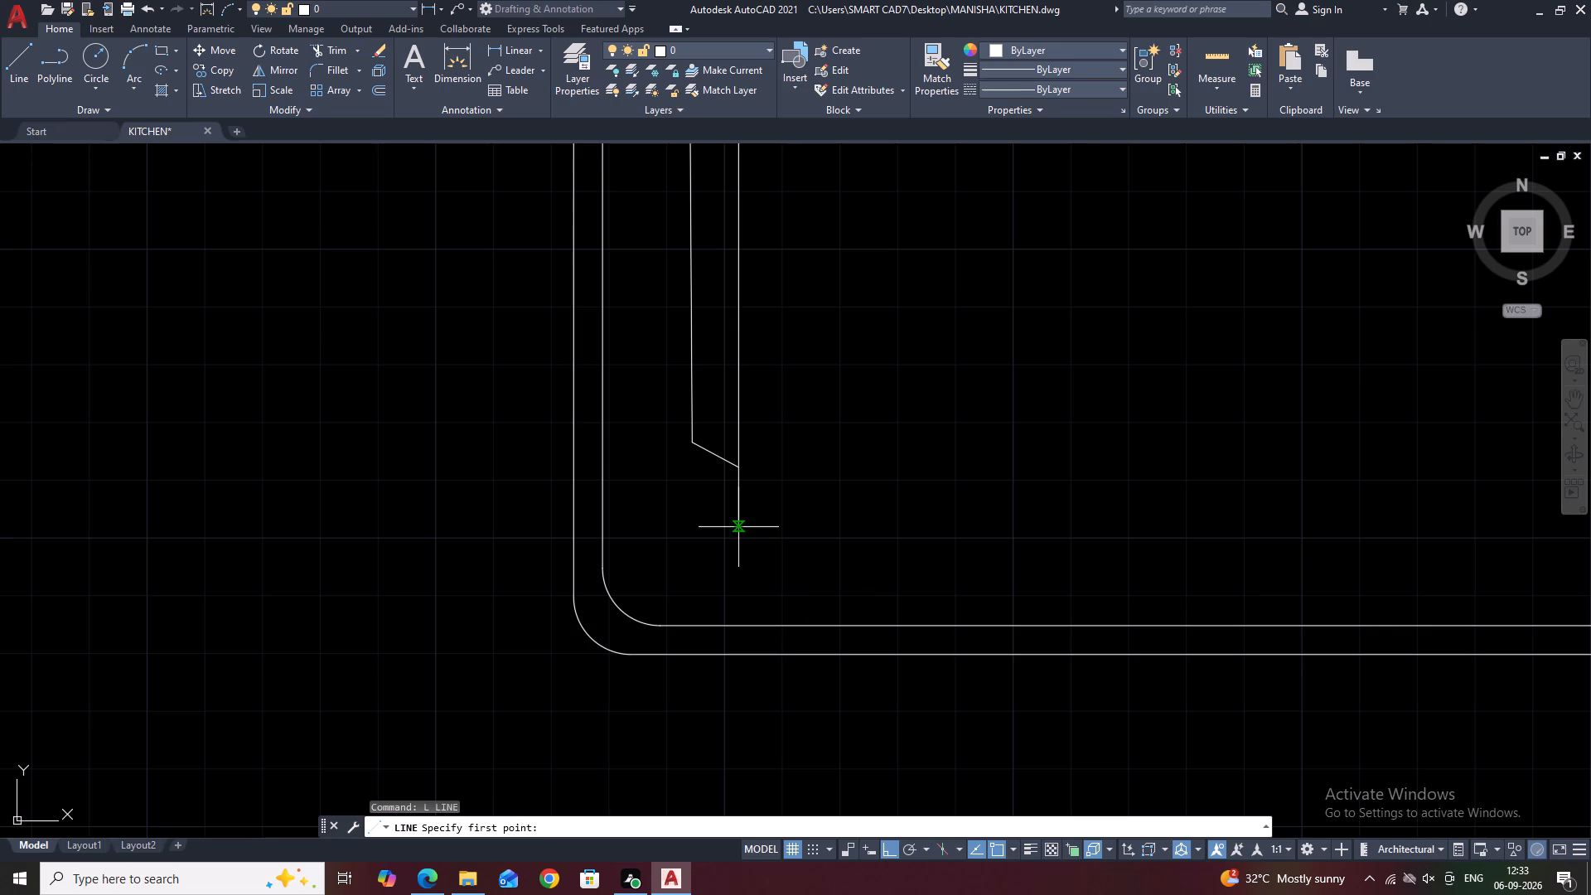
click(740, 578)
scroll(843, 580, down, 3)
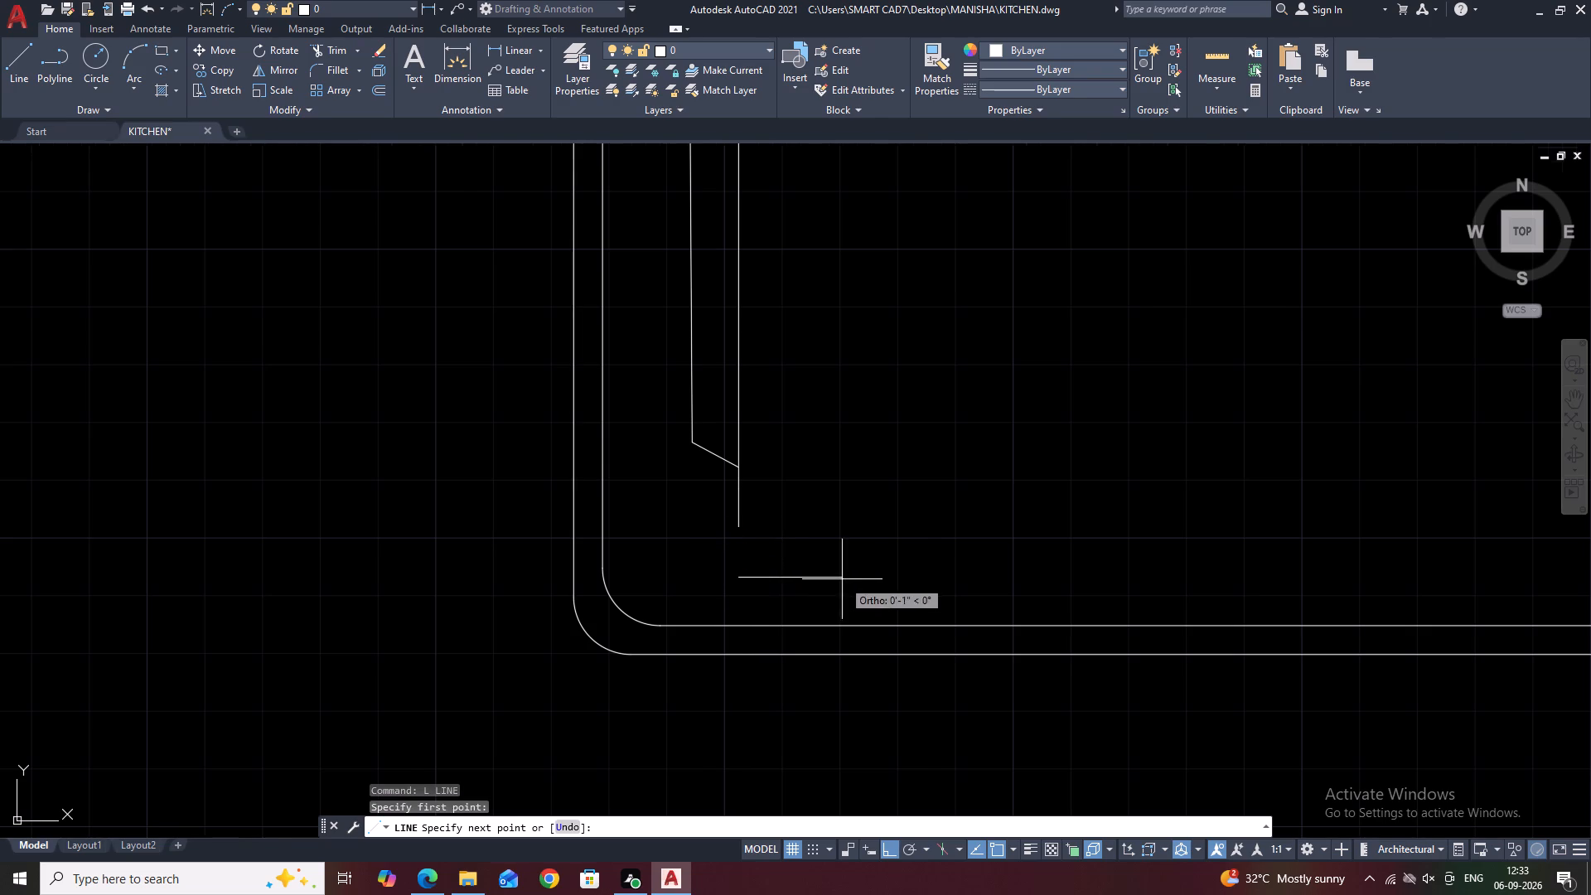
scroll(1042, 578, up, 2)
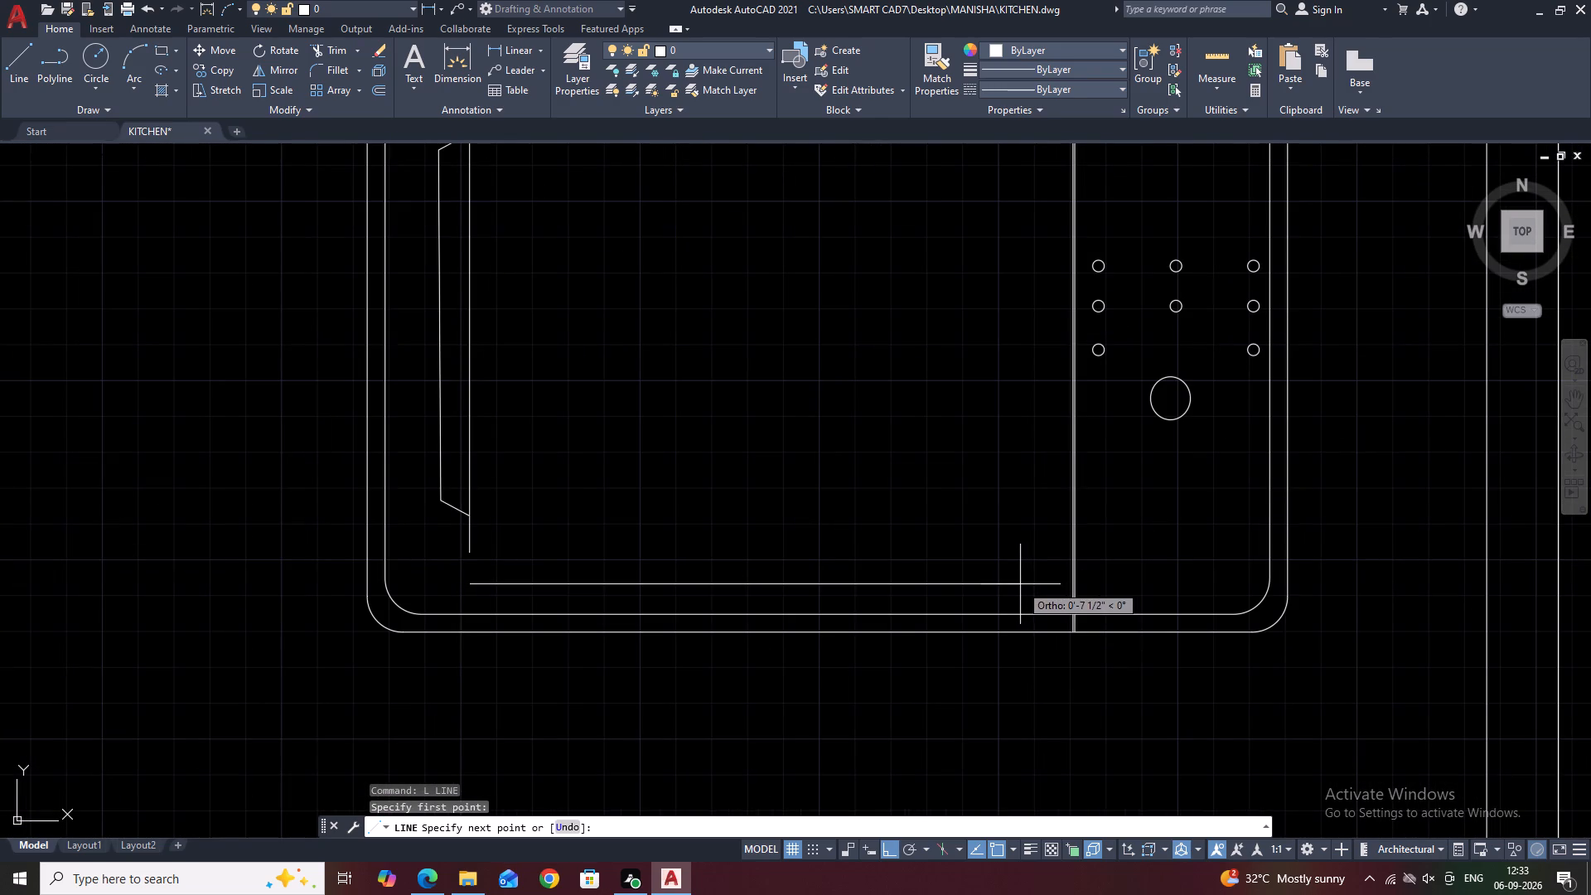
click(1016, 583)
key(Escape)
Move the four lines of the side bracket slightly left, toward the door's left edge.
scroll(928, 448, down, 3)
scroll(791, 409, up, 2)
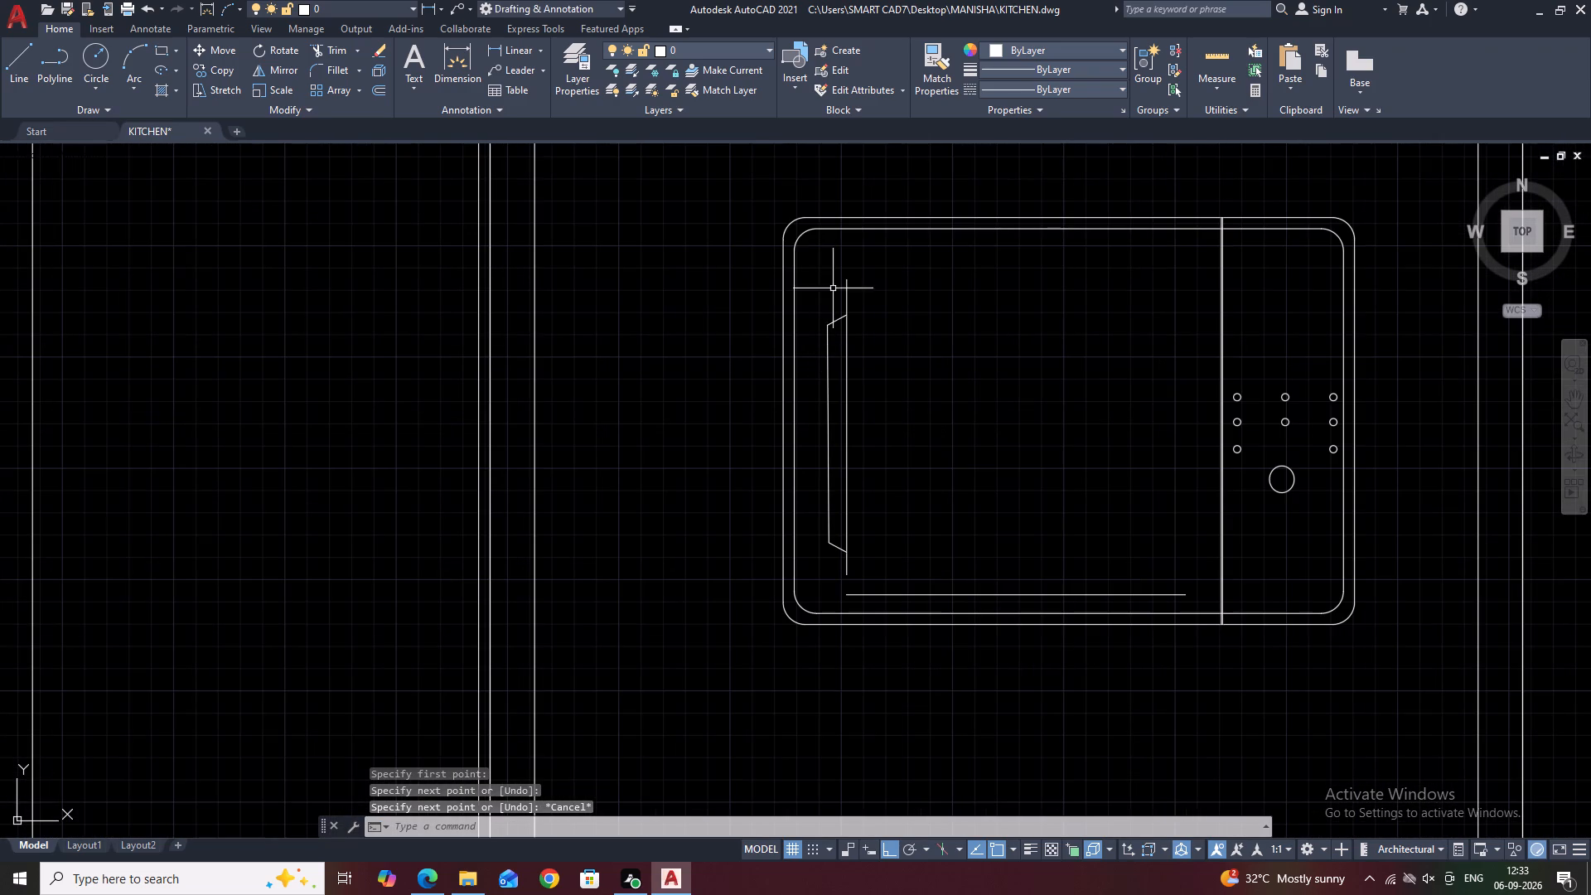
click(819, 275)
click(875, 577)
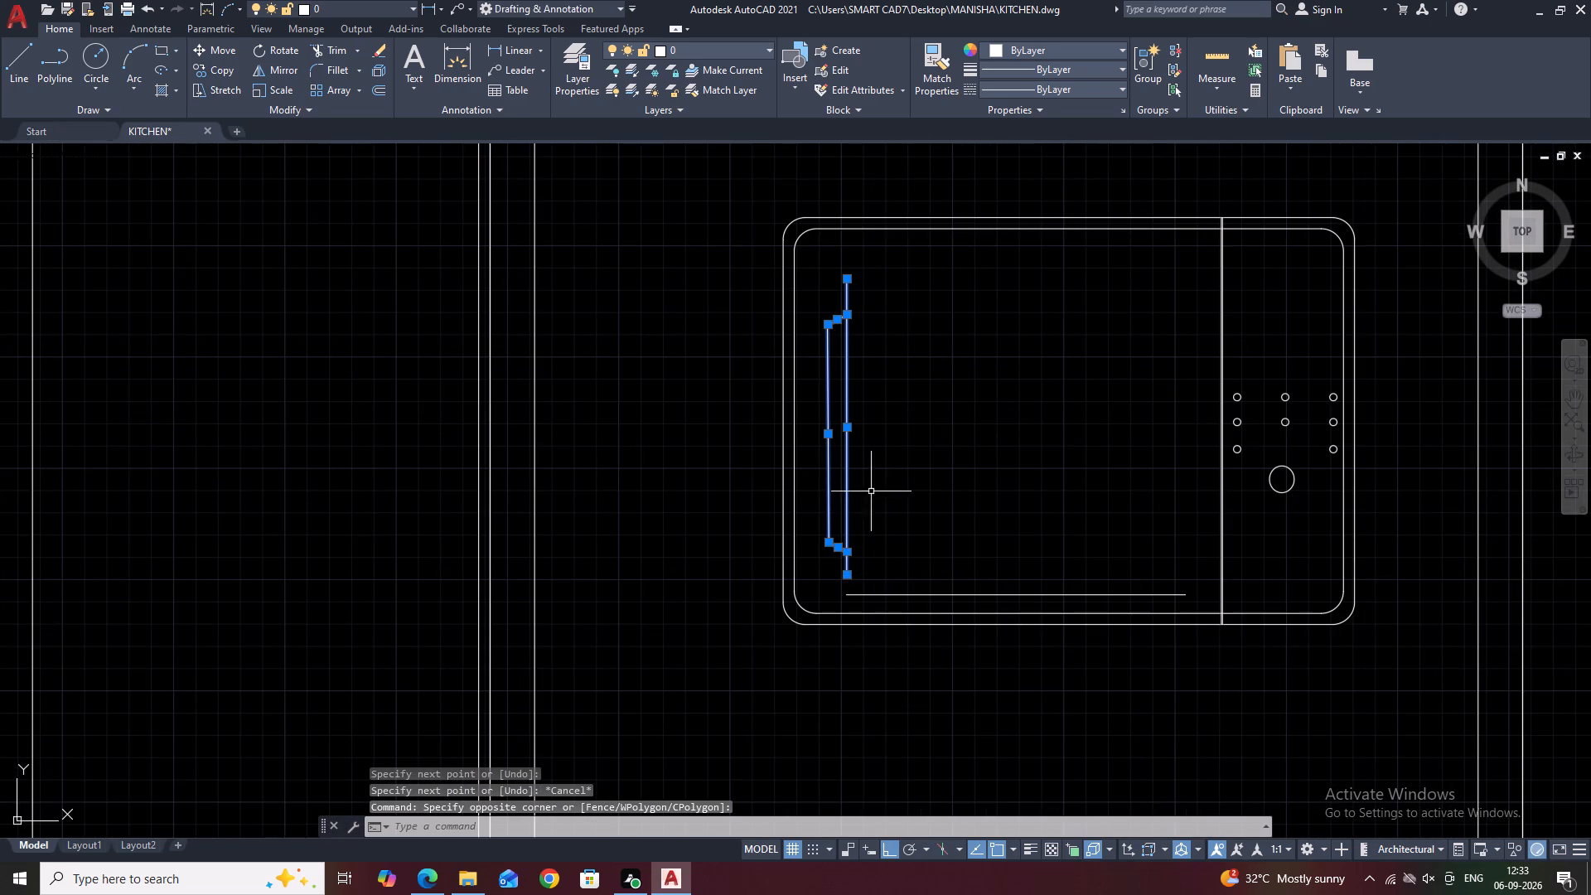
text(M)
key(space)
click(949, 473)
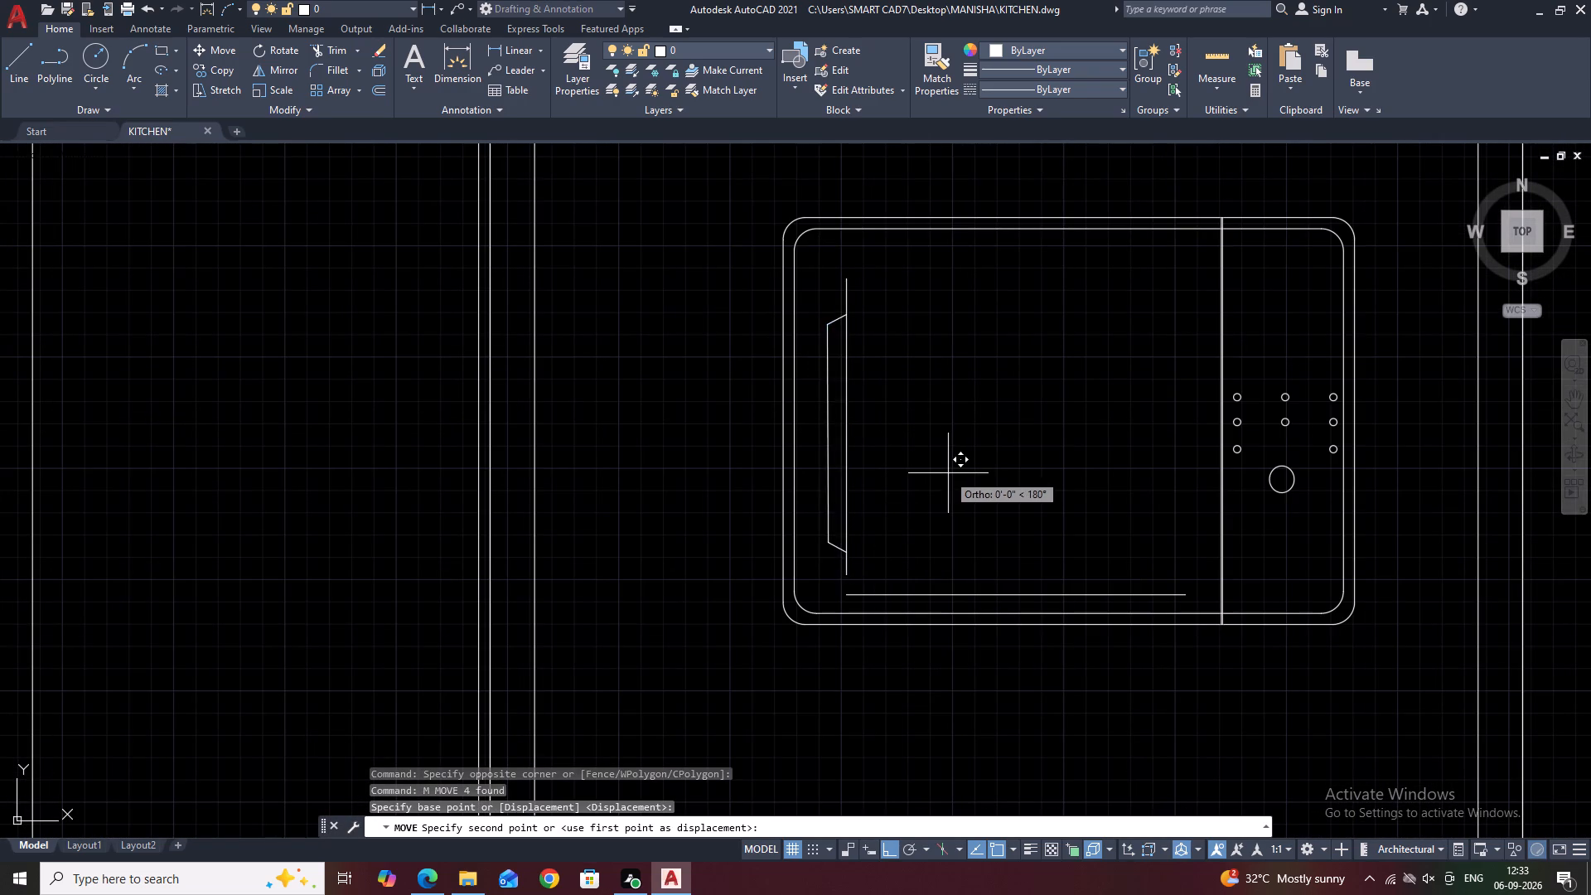
click(937, 474)
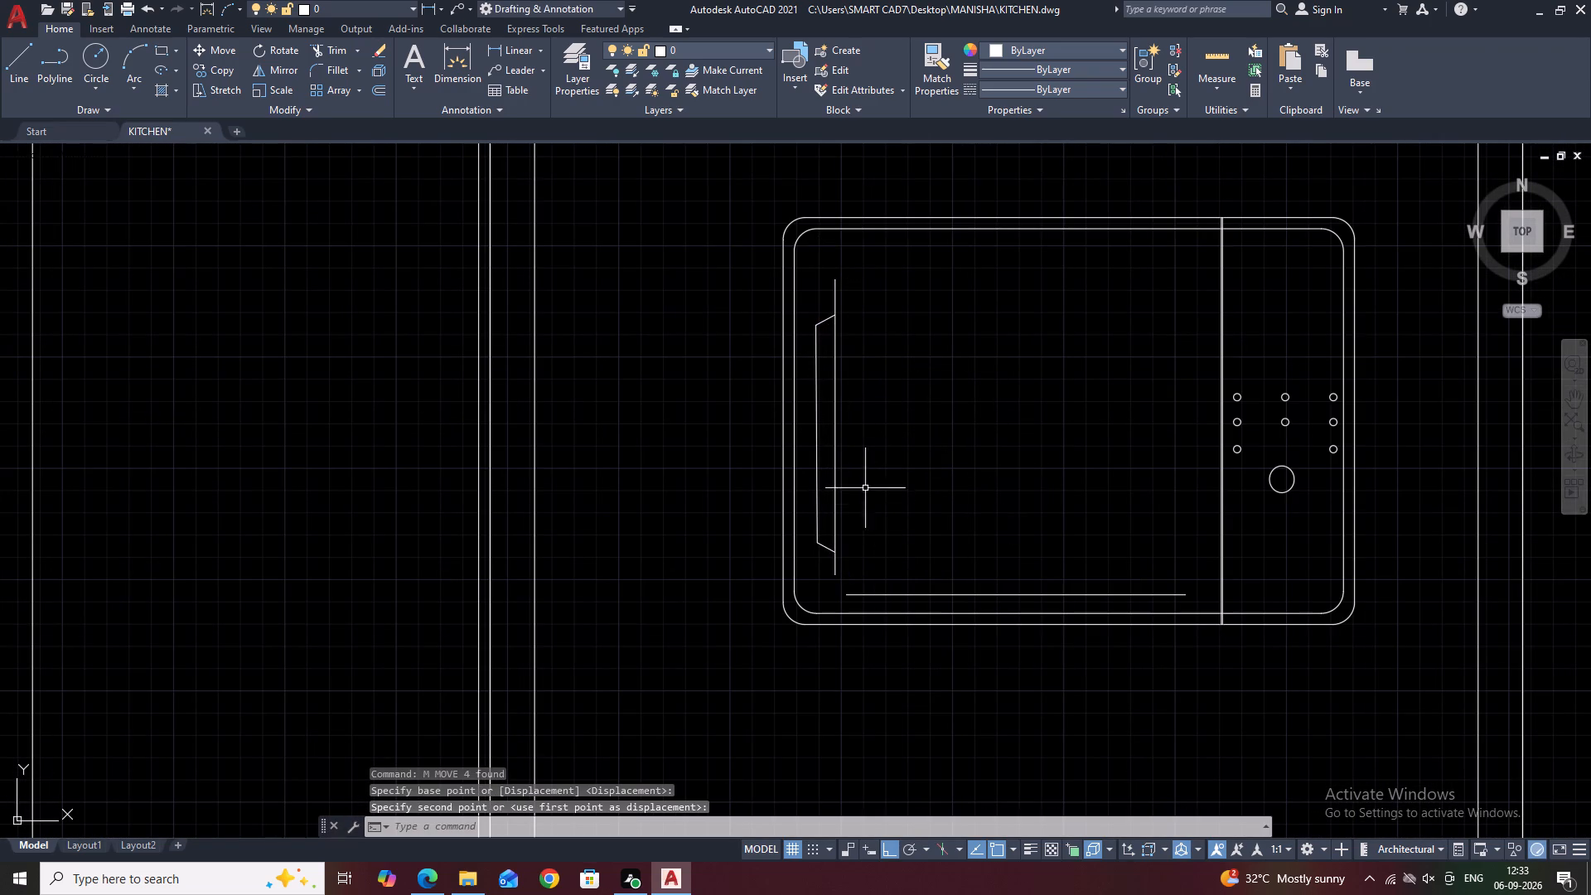
Mirror the left side bracket about a vertical axis through the bottom horizontal line's midpoint, keeping the original.
click(806, 268)
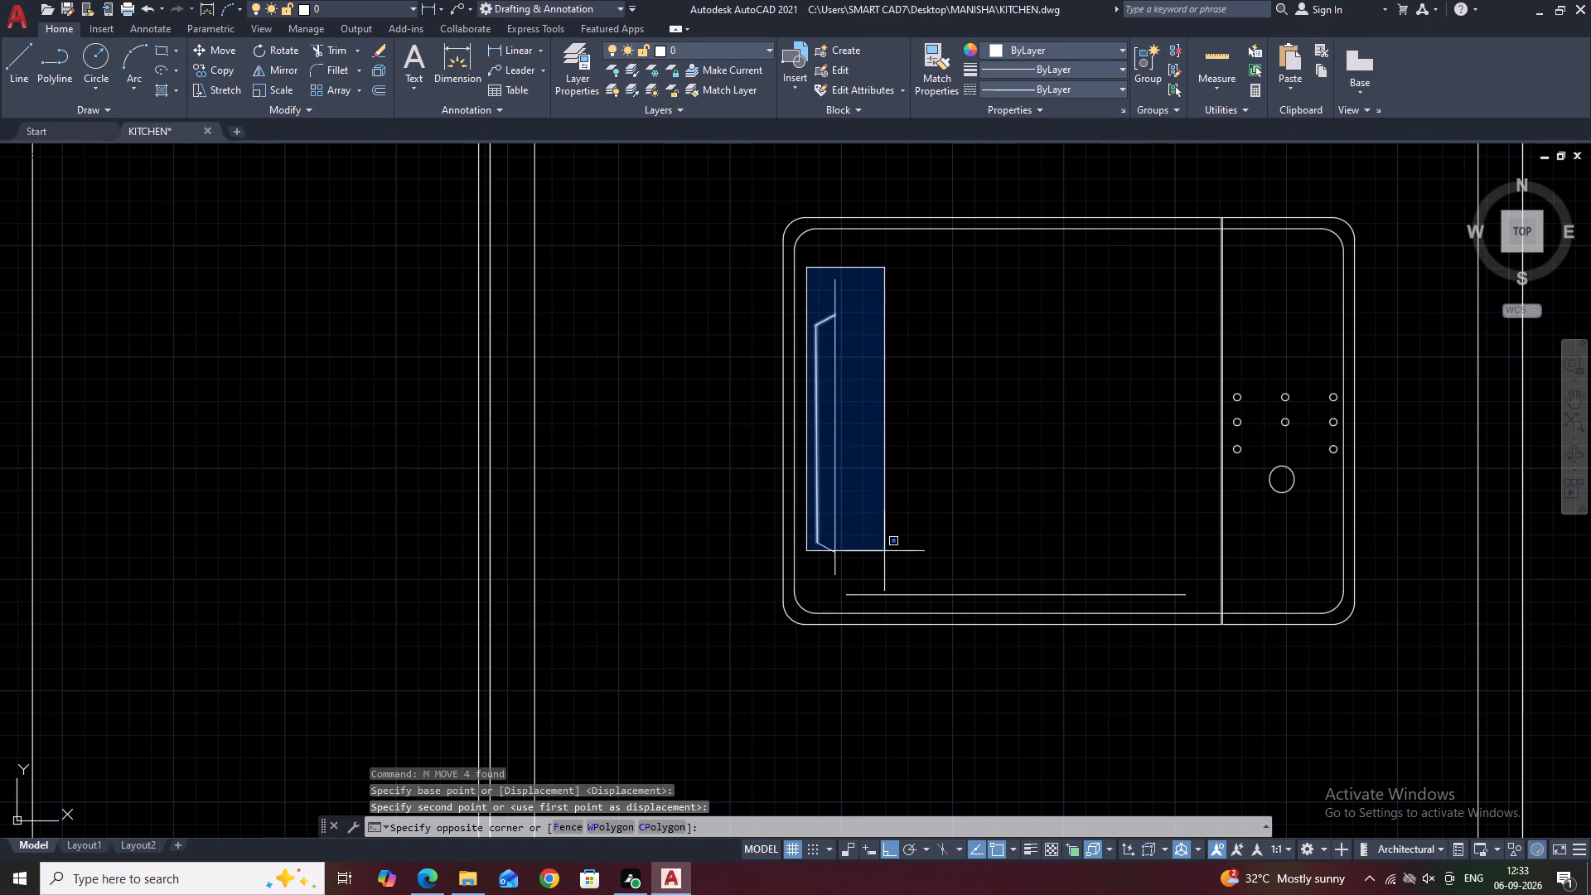
click(884, 573)
drag(856, 468, 850, 441)
drag(834, 373, 830, 361)
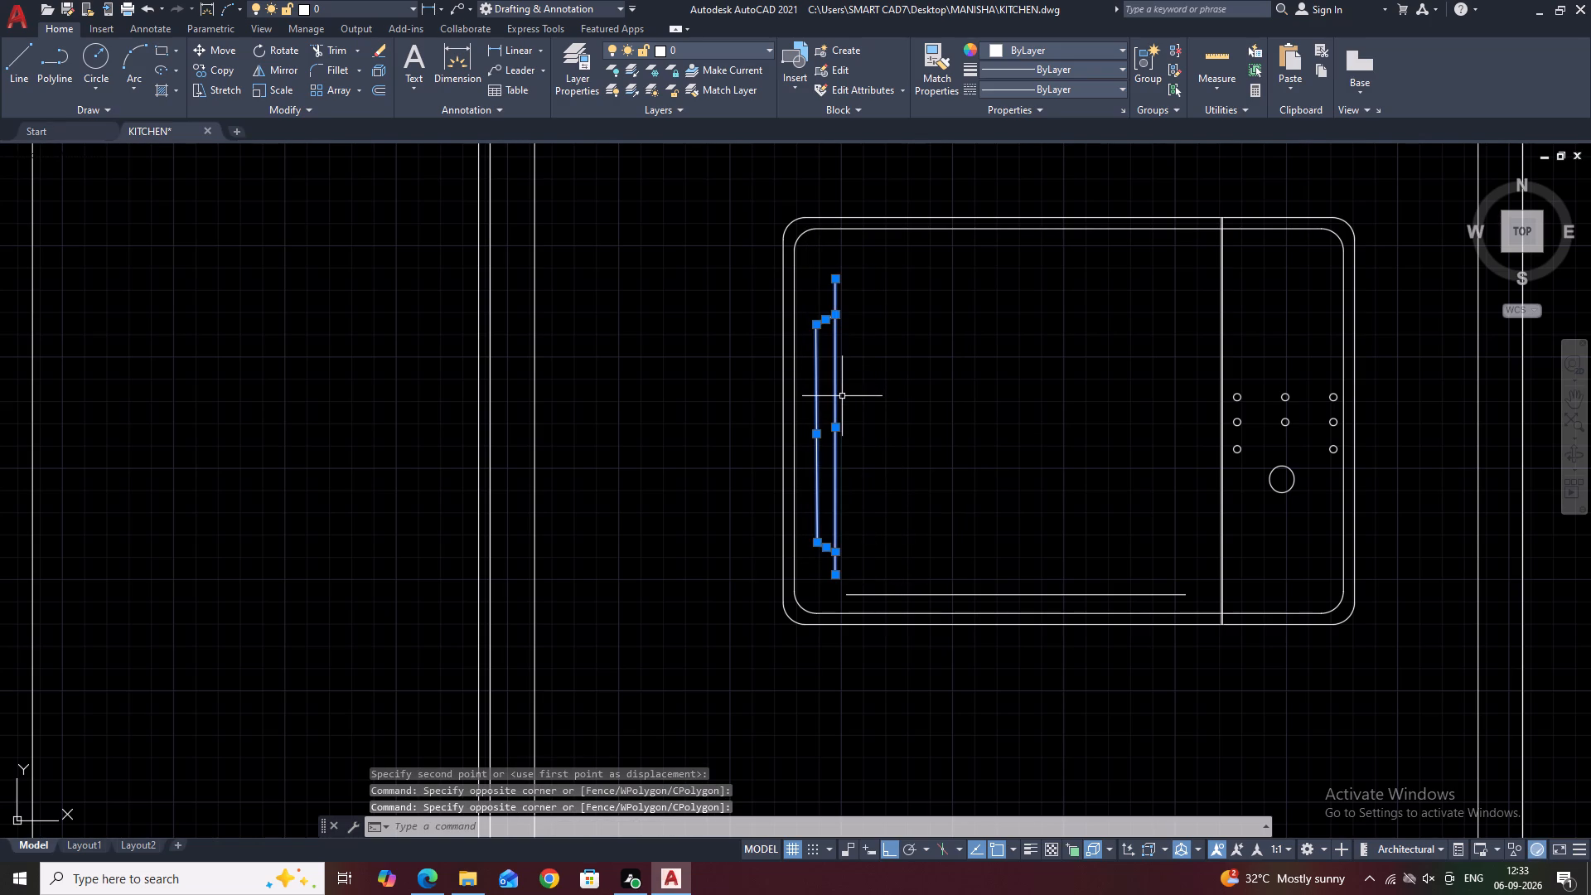
text(MI)
key(space)
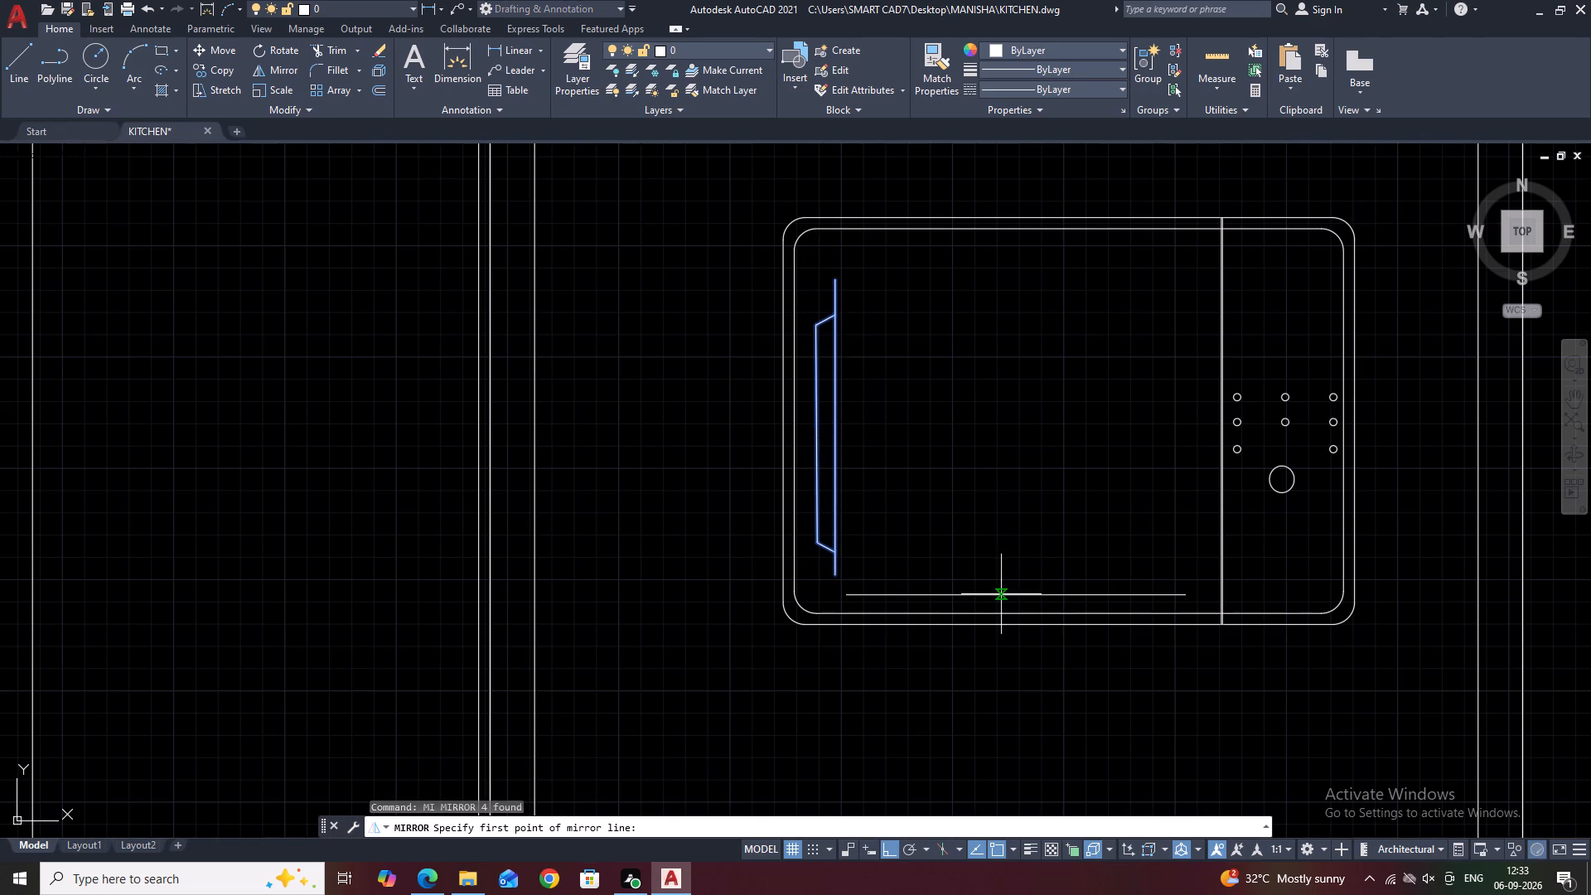
click(1015, 593)
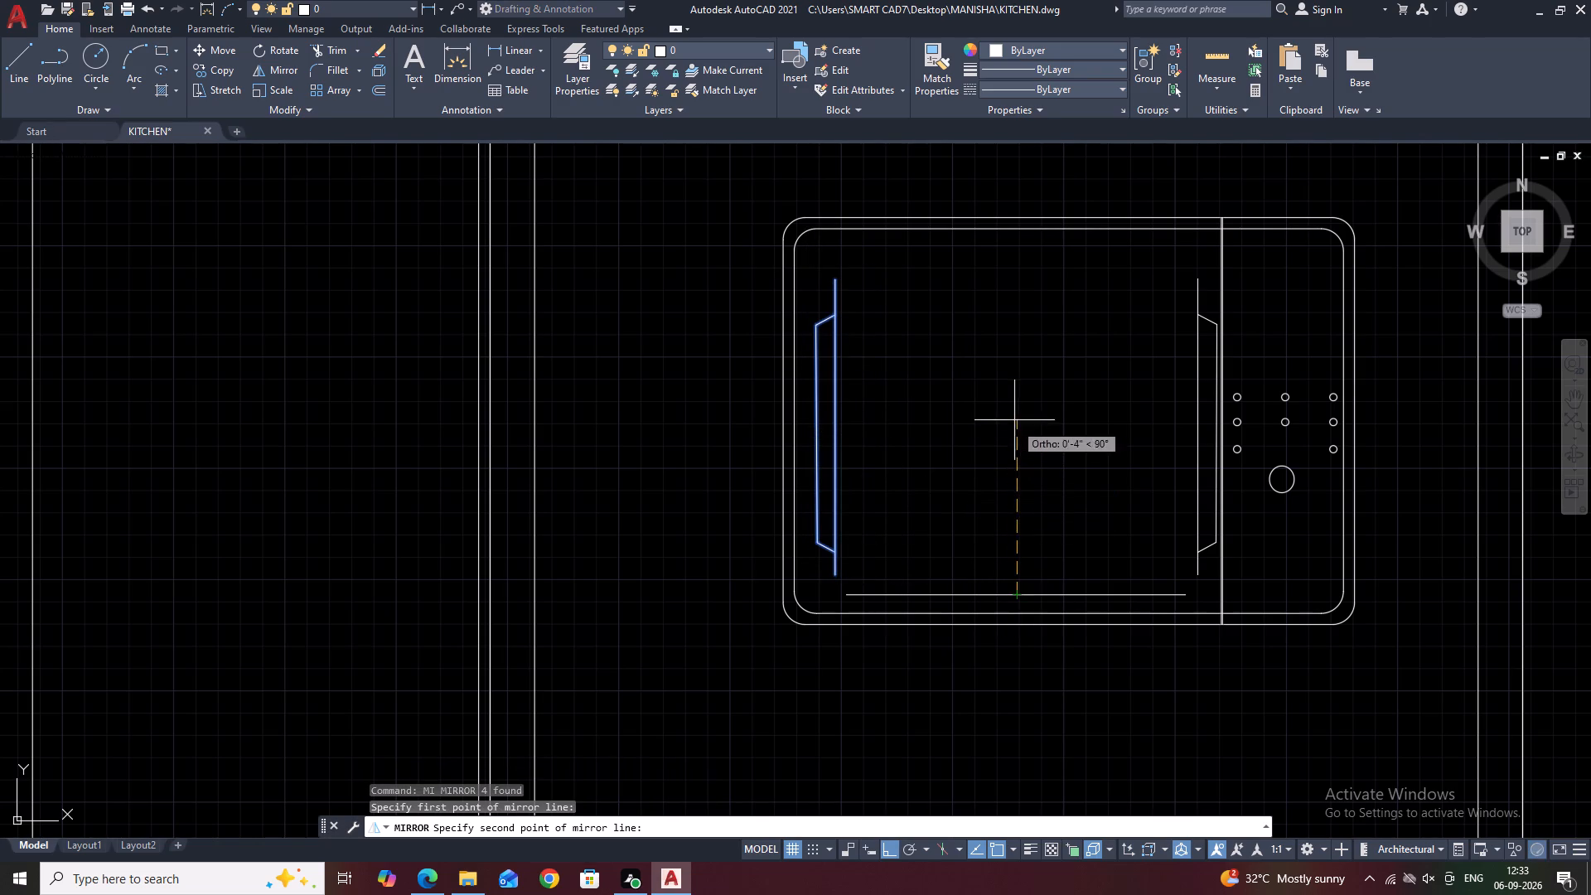
click(1015, 417)
key(Return)
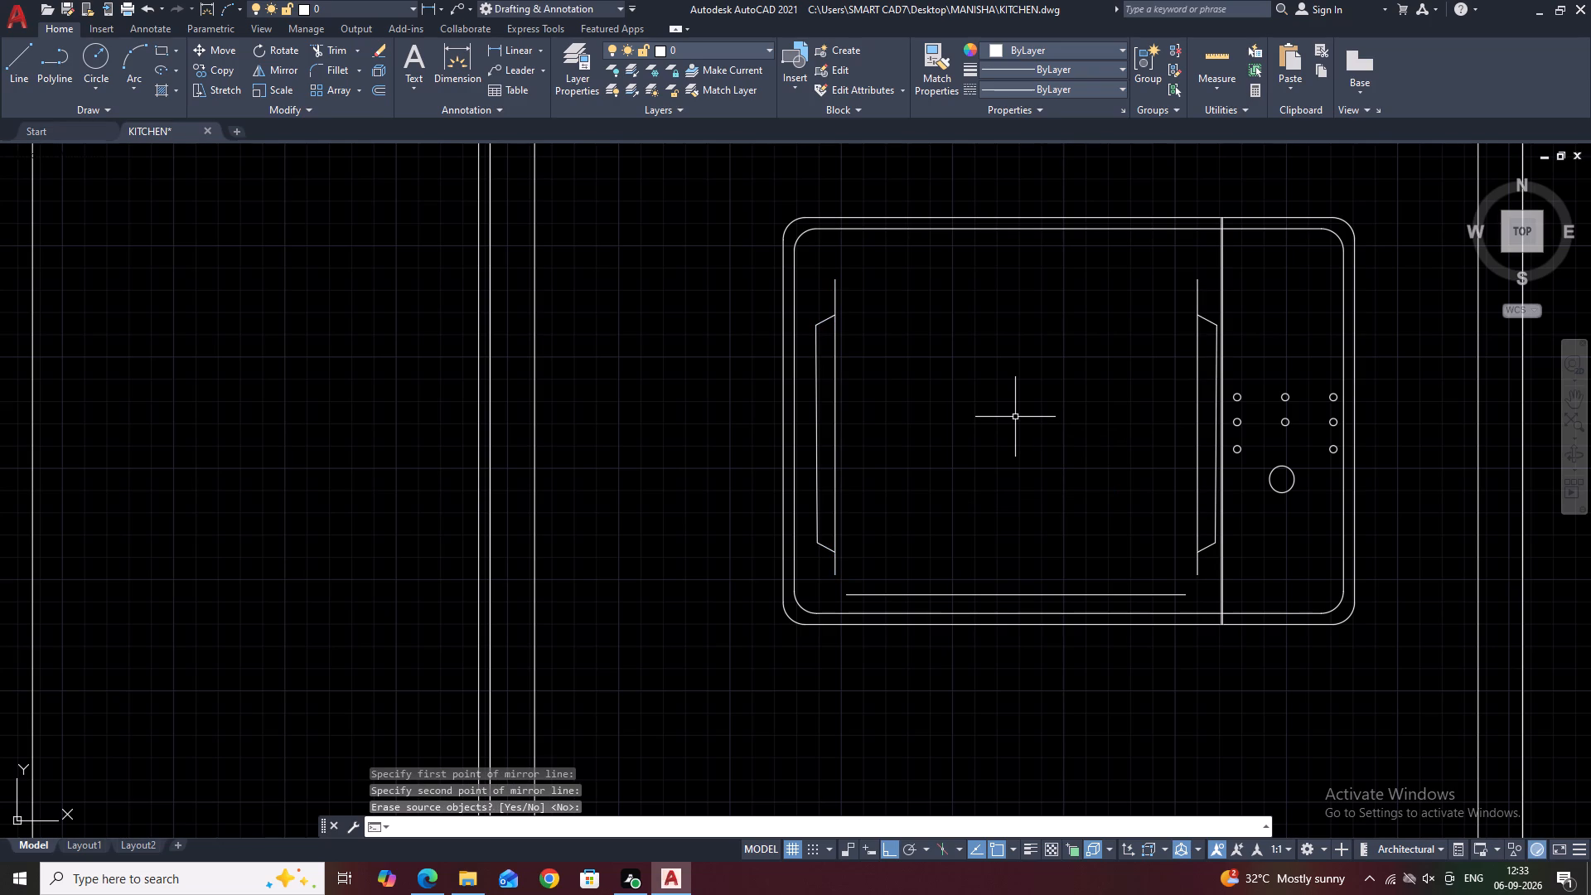
Move the right side bracket so its vertical line's lower end meets the right end of the bottom horizontal line.
click(1159, 258)
click(1229, 579)
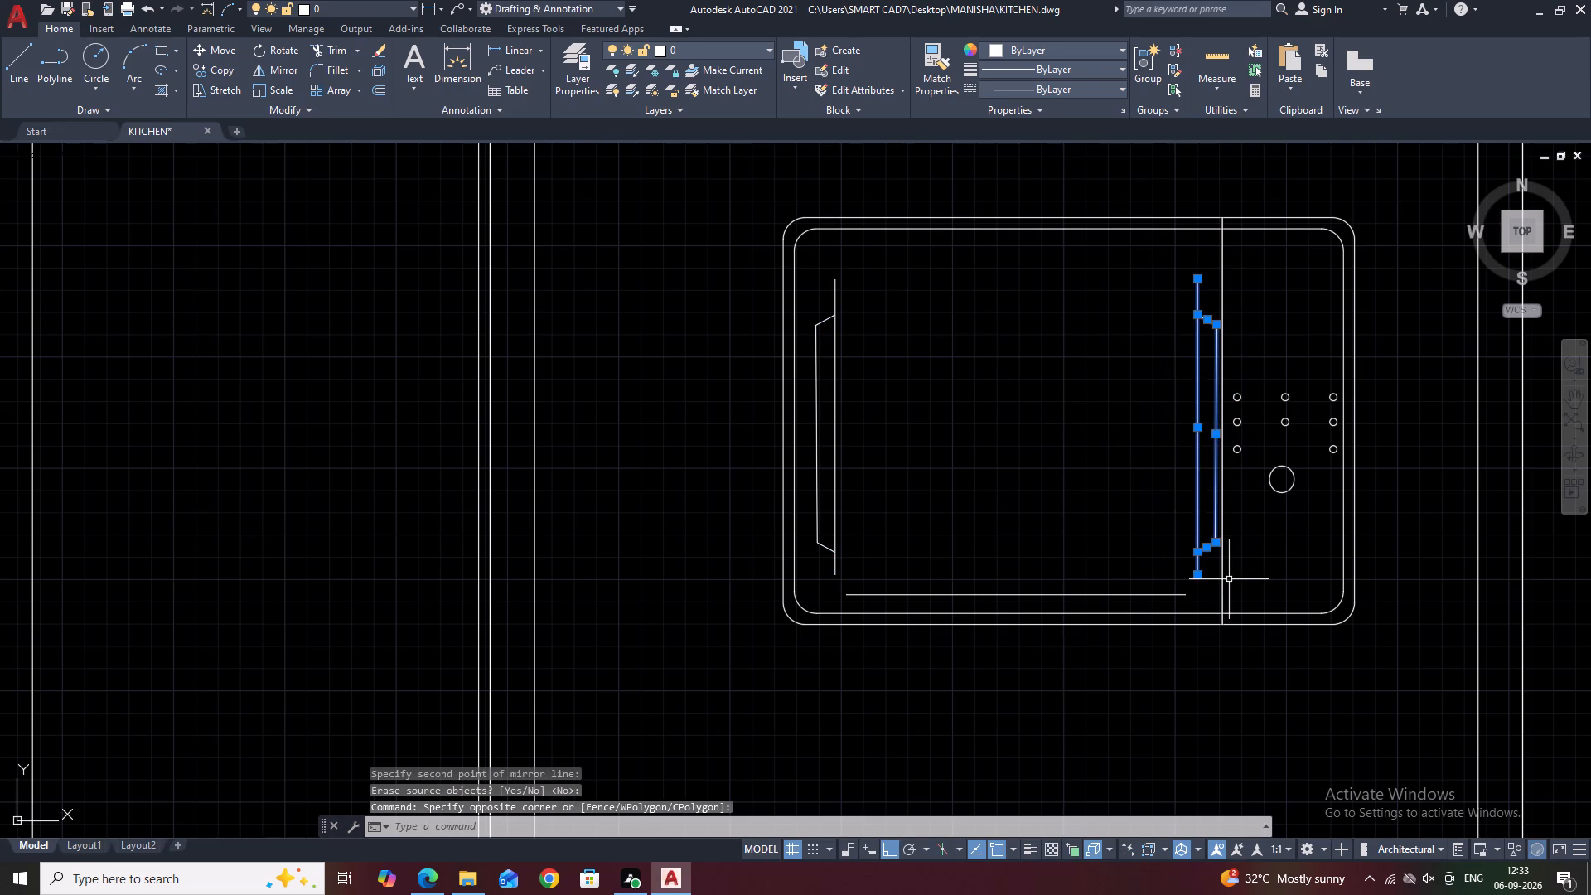
middle_drag(1180, 387, 1137, 356)
text(M)
key(space)
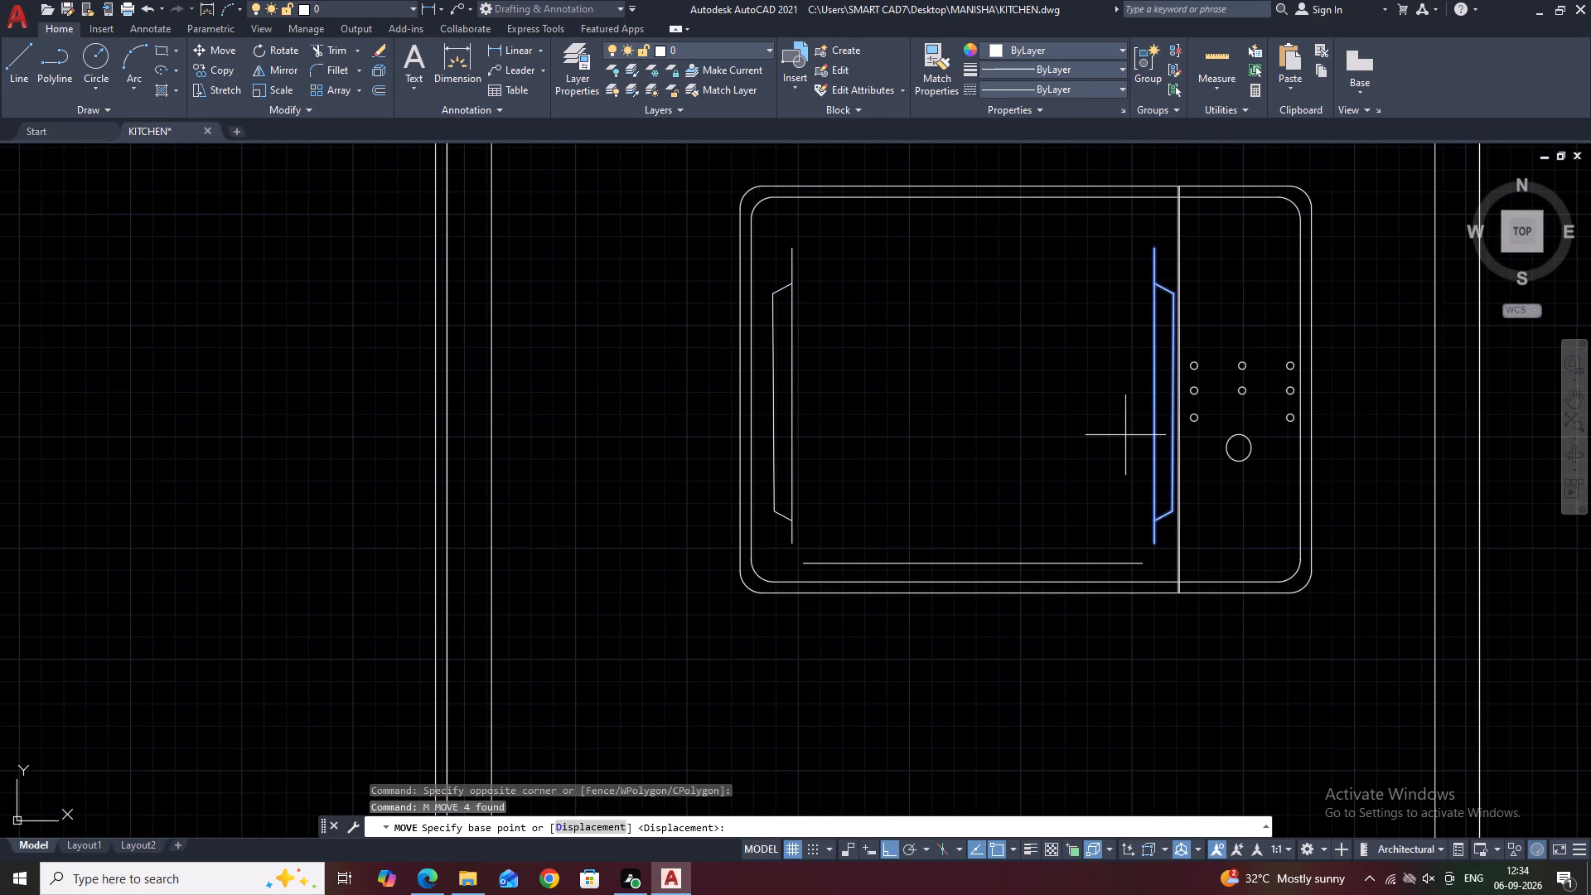
scroll(1144, 583, up, 3)
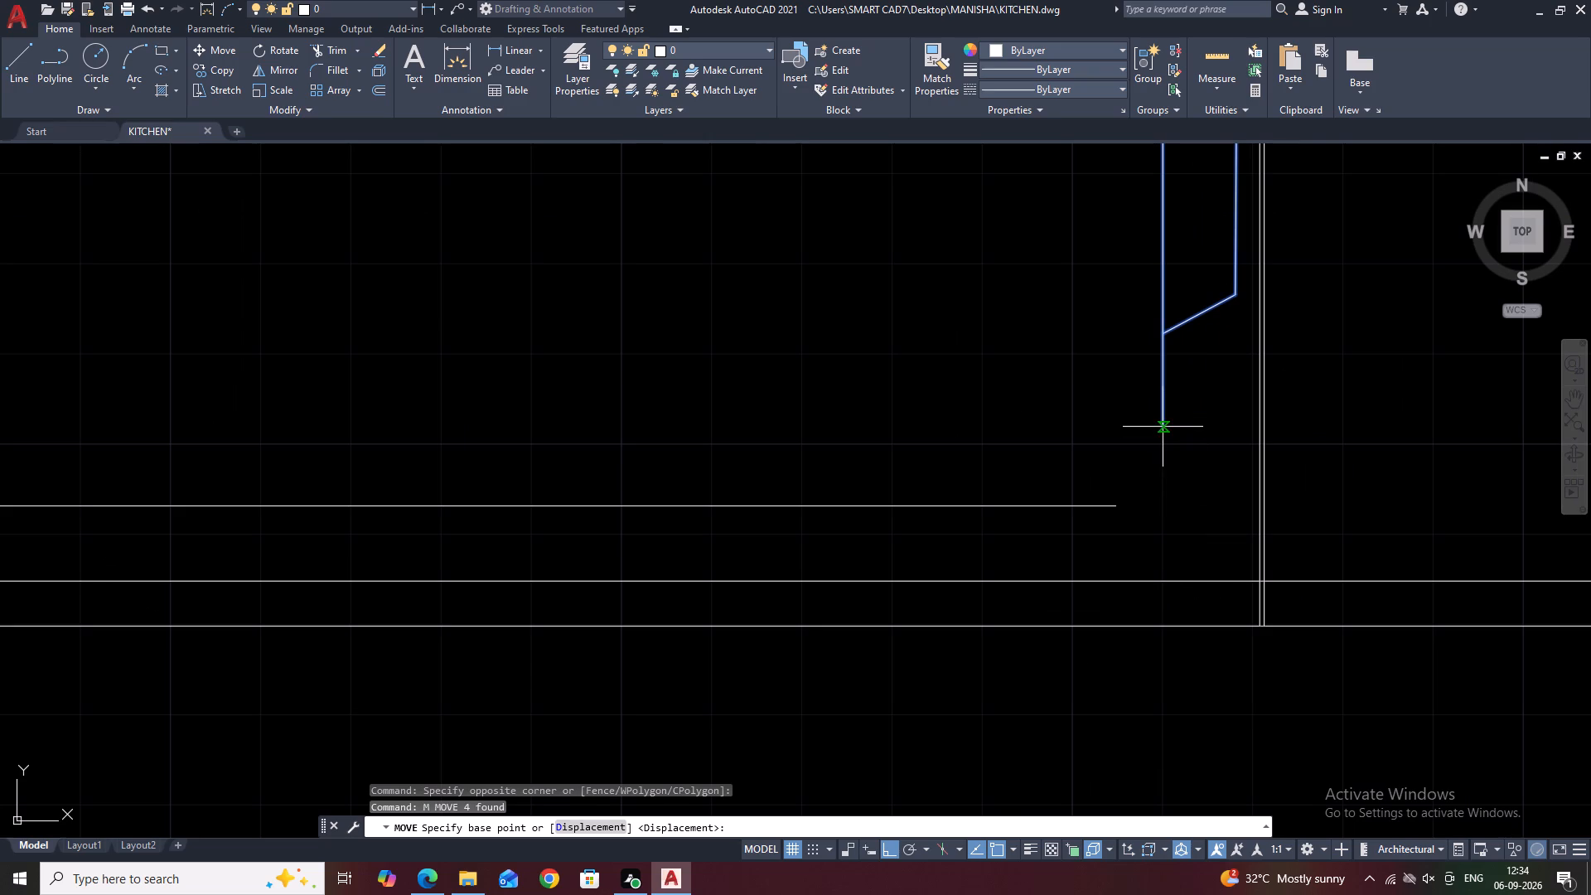
click(1163, 427)
click(1113, 508)
scroll(1079, 452, down, 2)
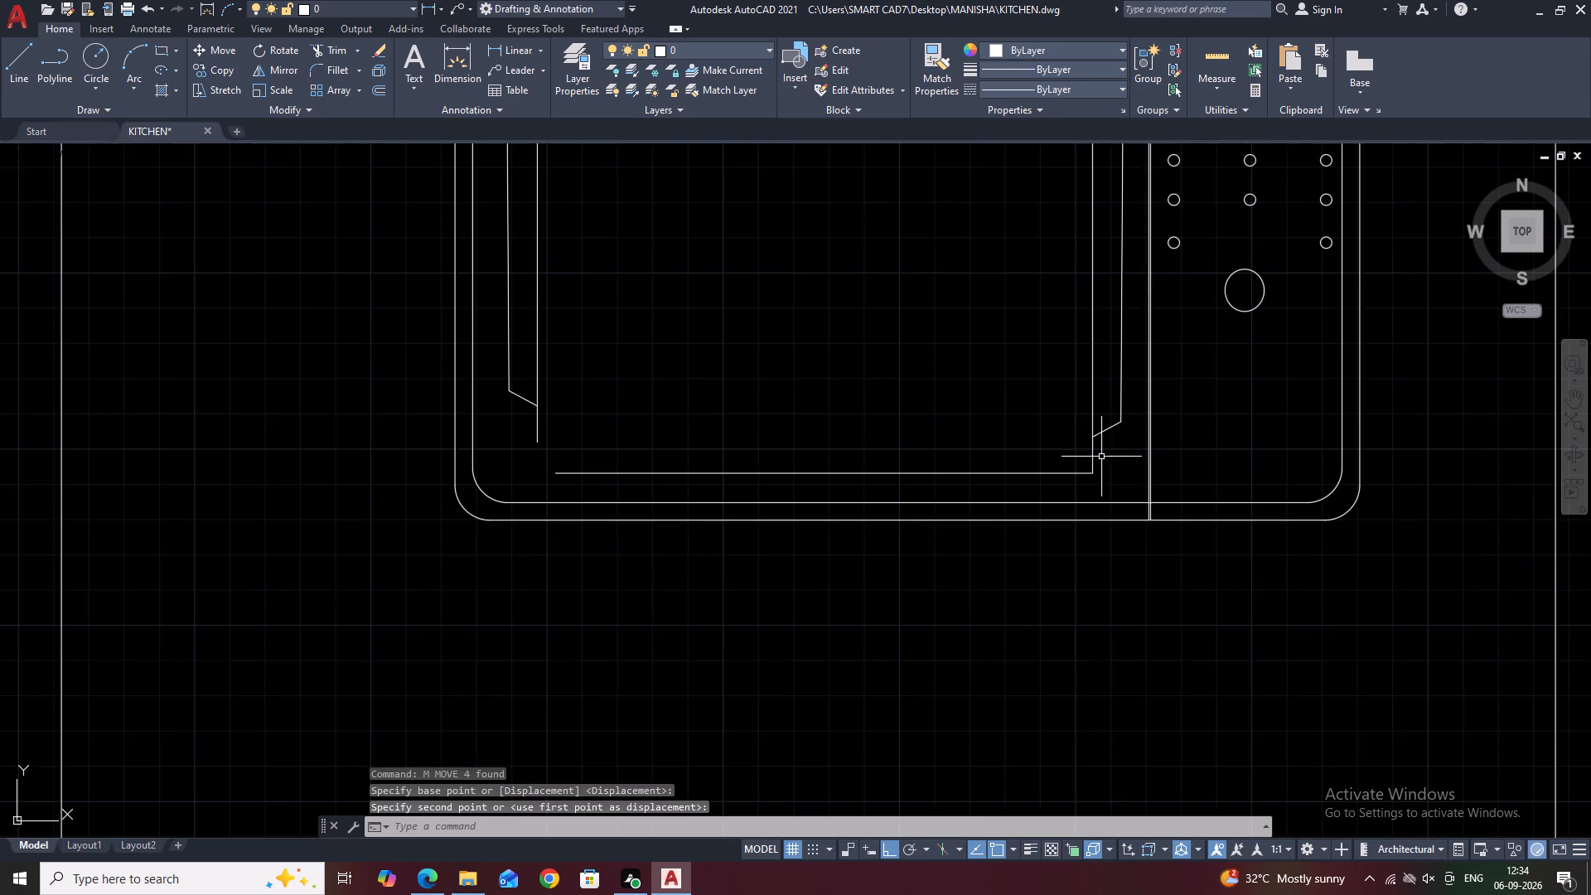
Move the left side bracket down so its vertical line's lower end is level with the door's bottom horizontal line.
middle_drag(1157, 463, 1214, 512)
scroll(644, 428, down, 4)
scroll(613, 418, up, 2)
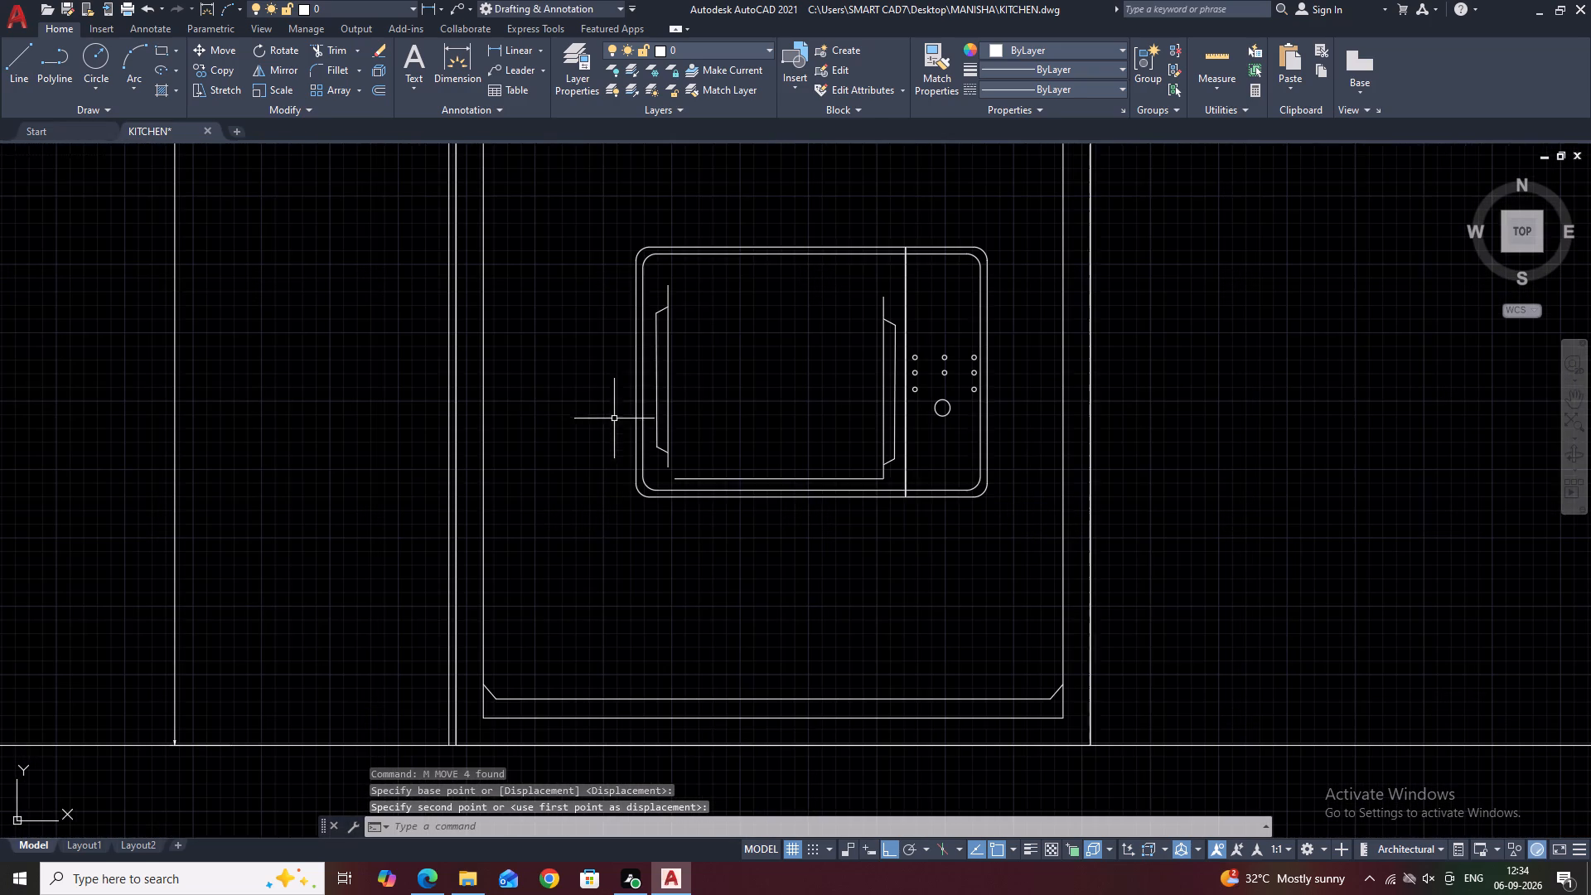
drag(583, 262, 589, 271)
click(684, 483)
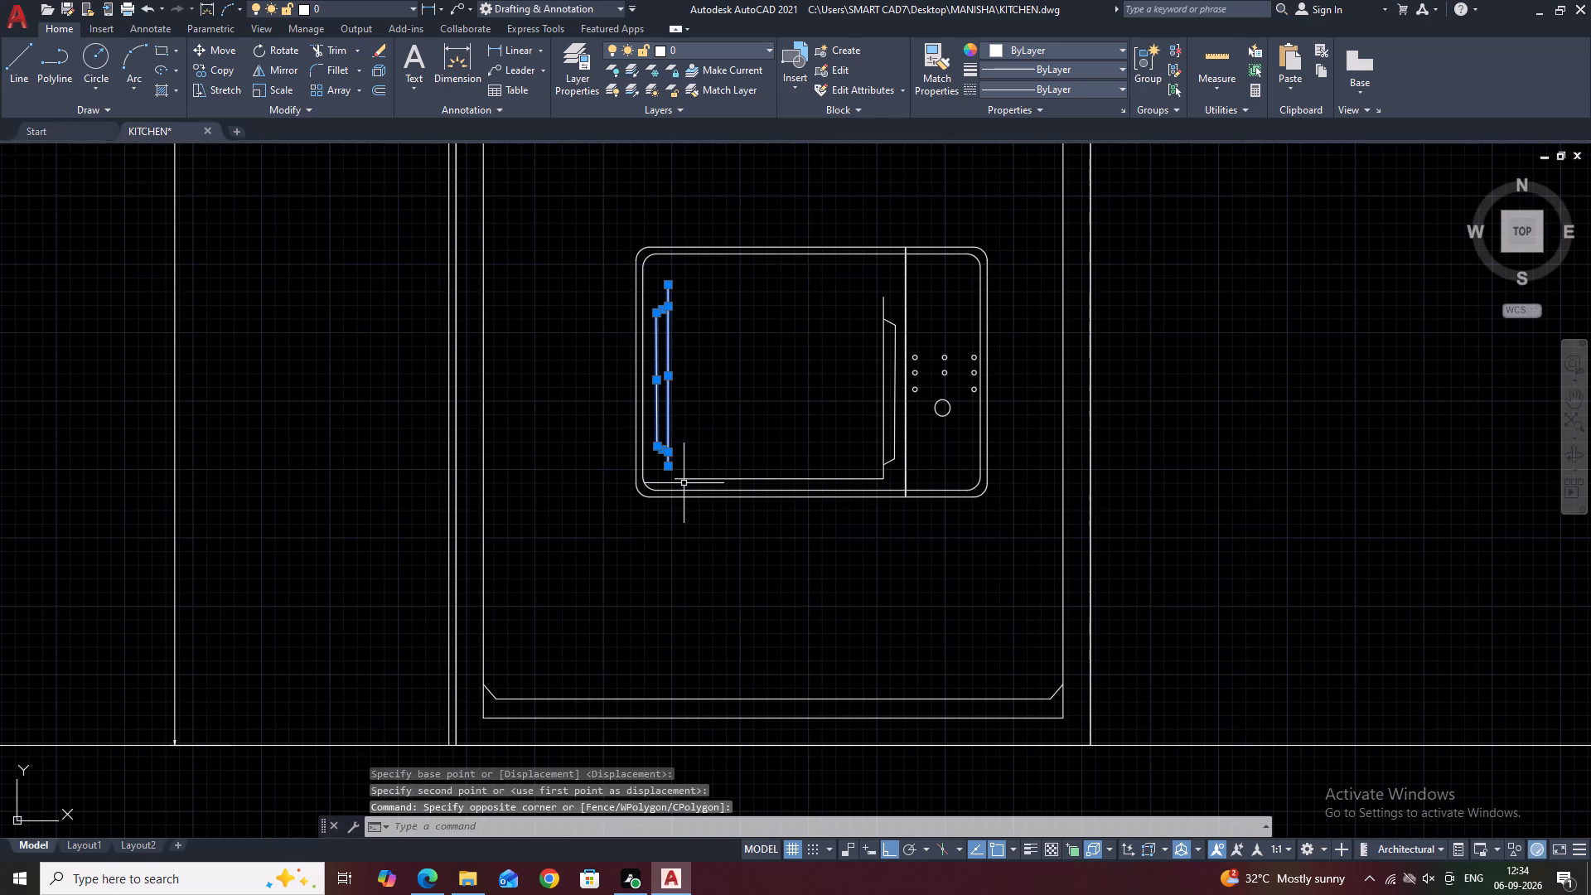
key(m)
key(space)
scroll(646, 481, up, 2)
click(696, 440)
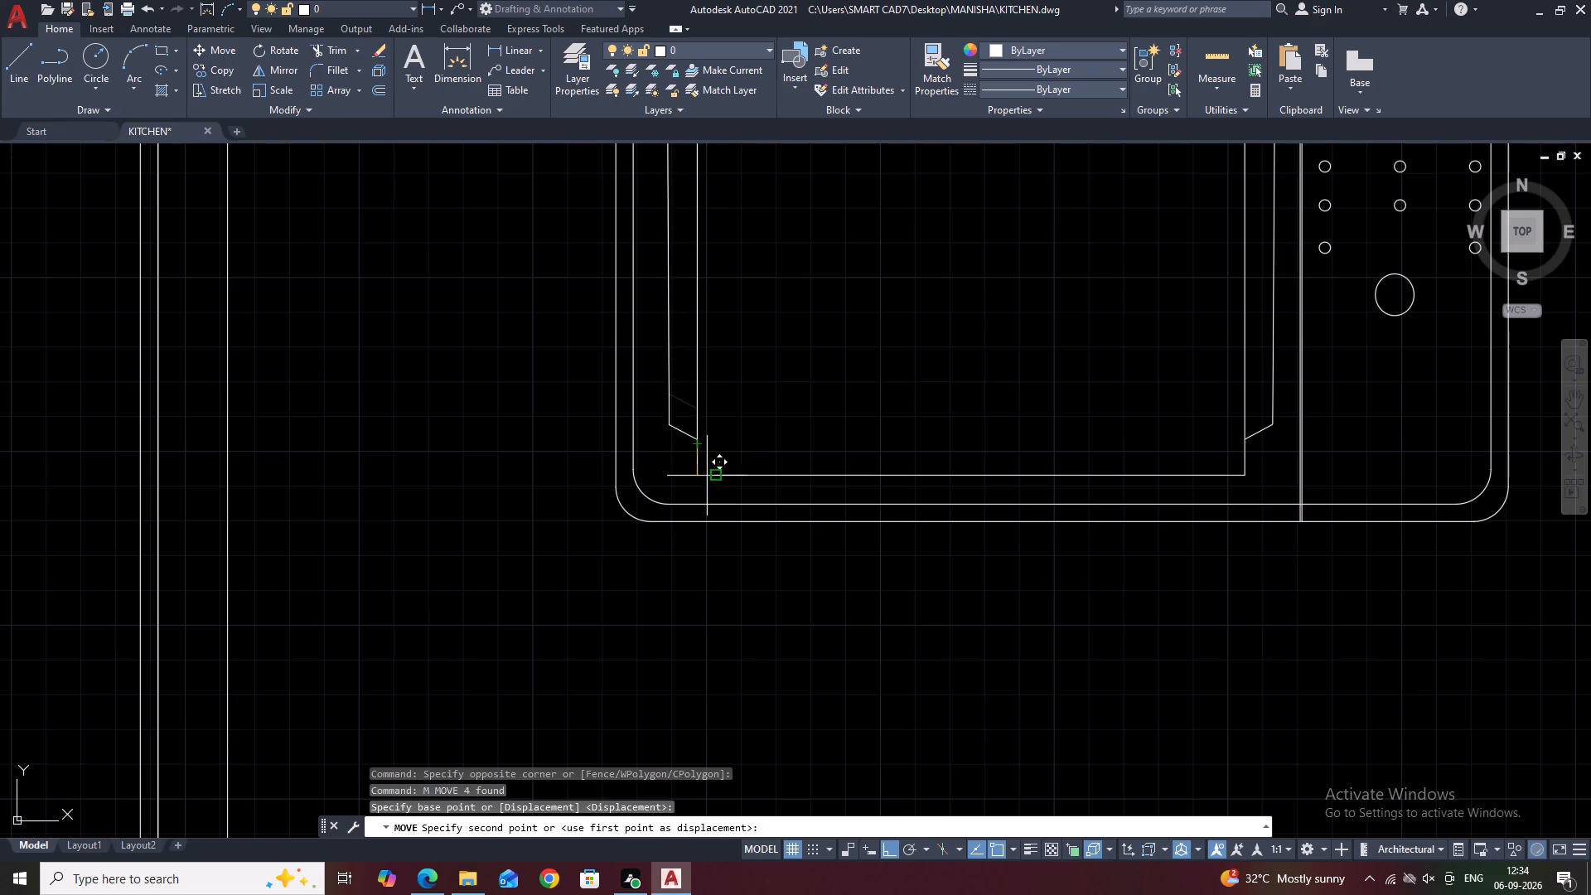
click(699, 478)
key(Escape)
Stretch the bottom horizontal line's left end to meet the lower end of the left bracket's vertical line.
click(742, 459)
click(719, 481)
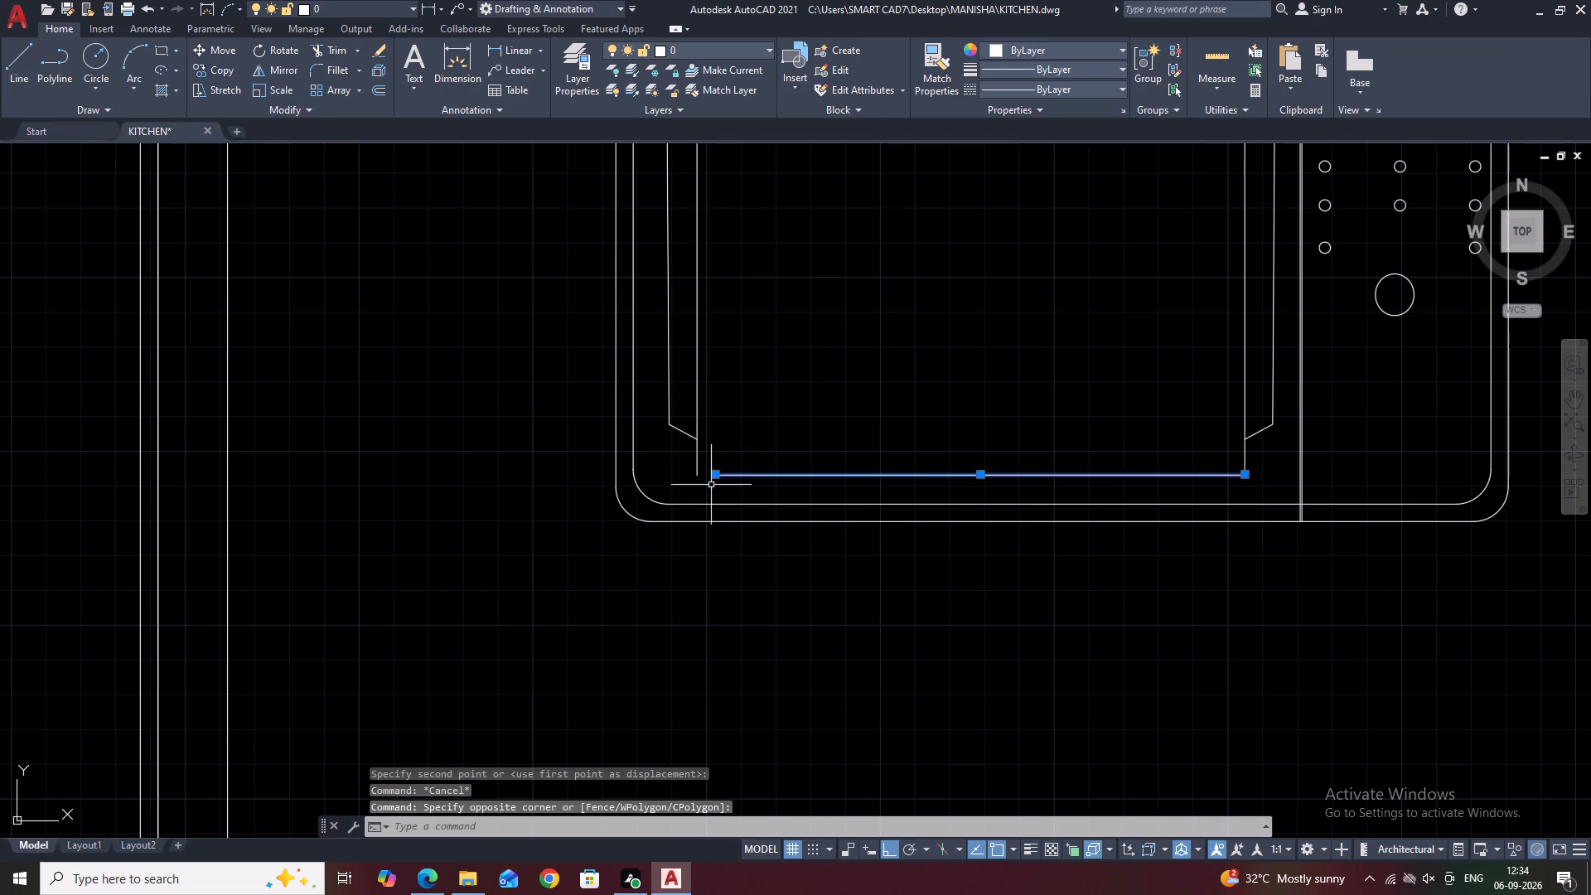
scroll(711, 484, up, 2)
click(718, 462)
click(666, 464)
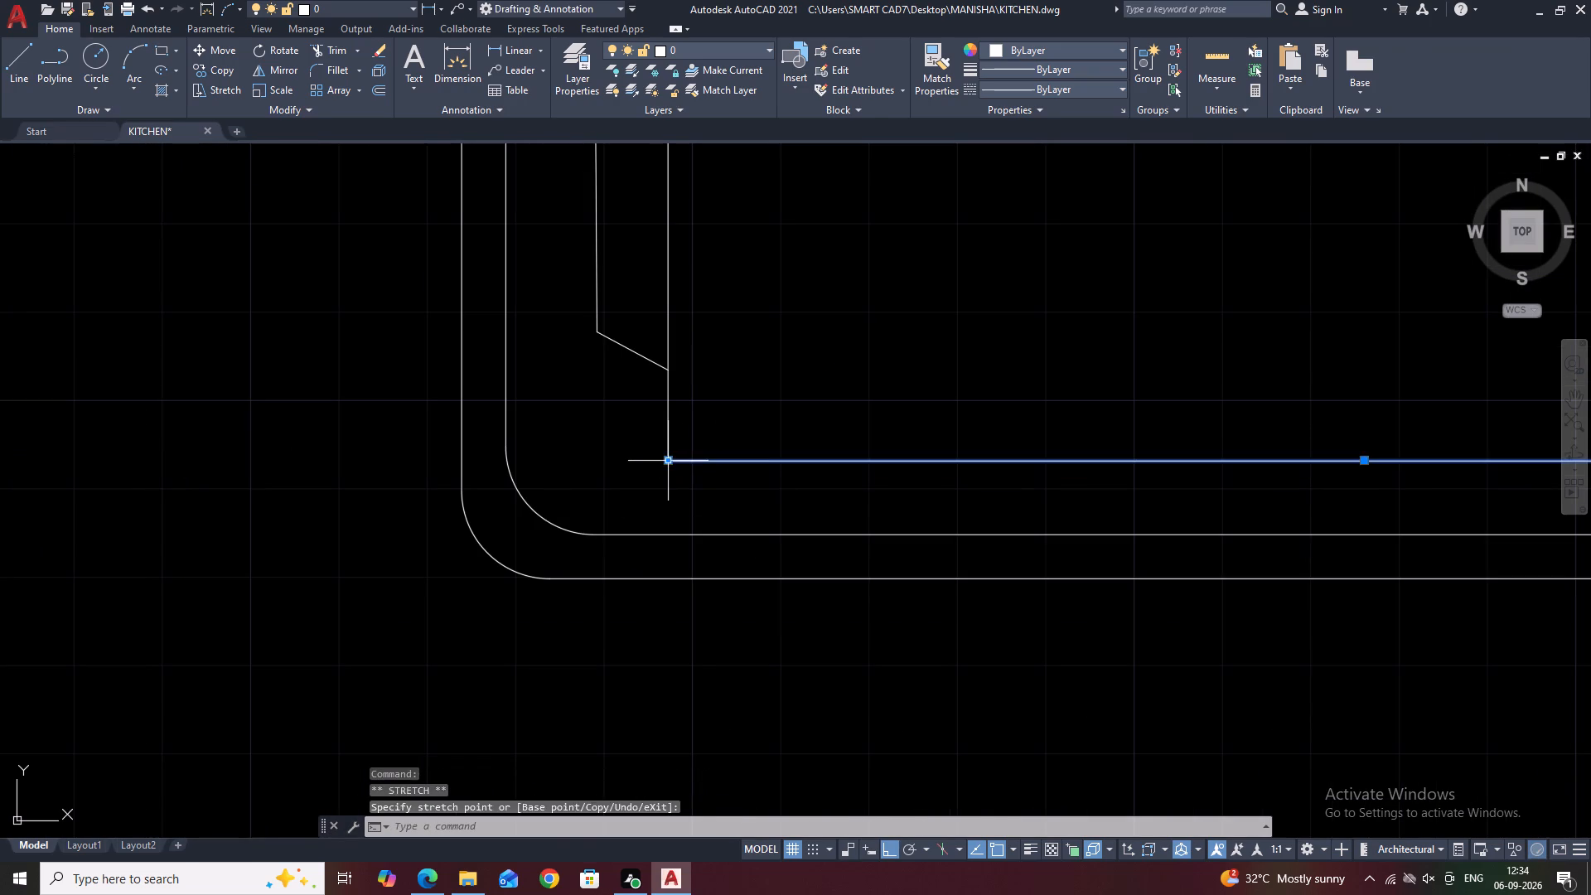
key(Escape)
Examine the appliance's door brackets, bottom line and control panel in relation to the surrounding tall unit.
scroll(788, 478, down, 3)
middle_drag(1019, 283, 1037, 426)
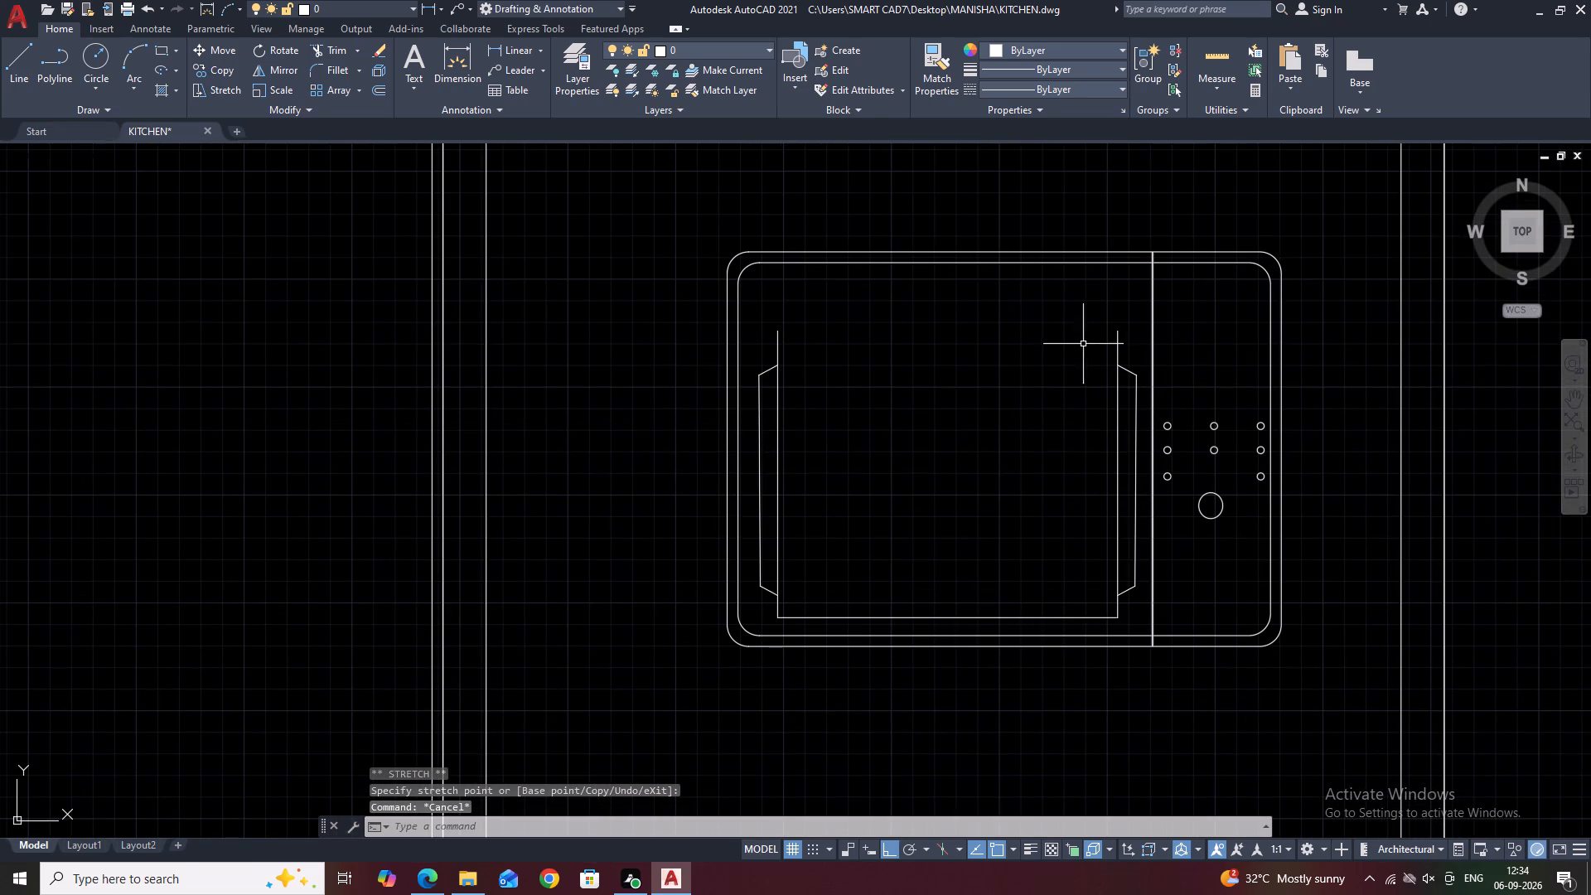
scroll(1087, 414, down, 1)
middle_drag(1095, 414, 1126, 370)
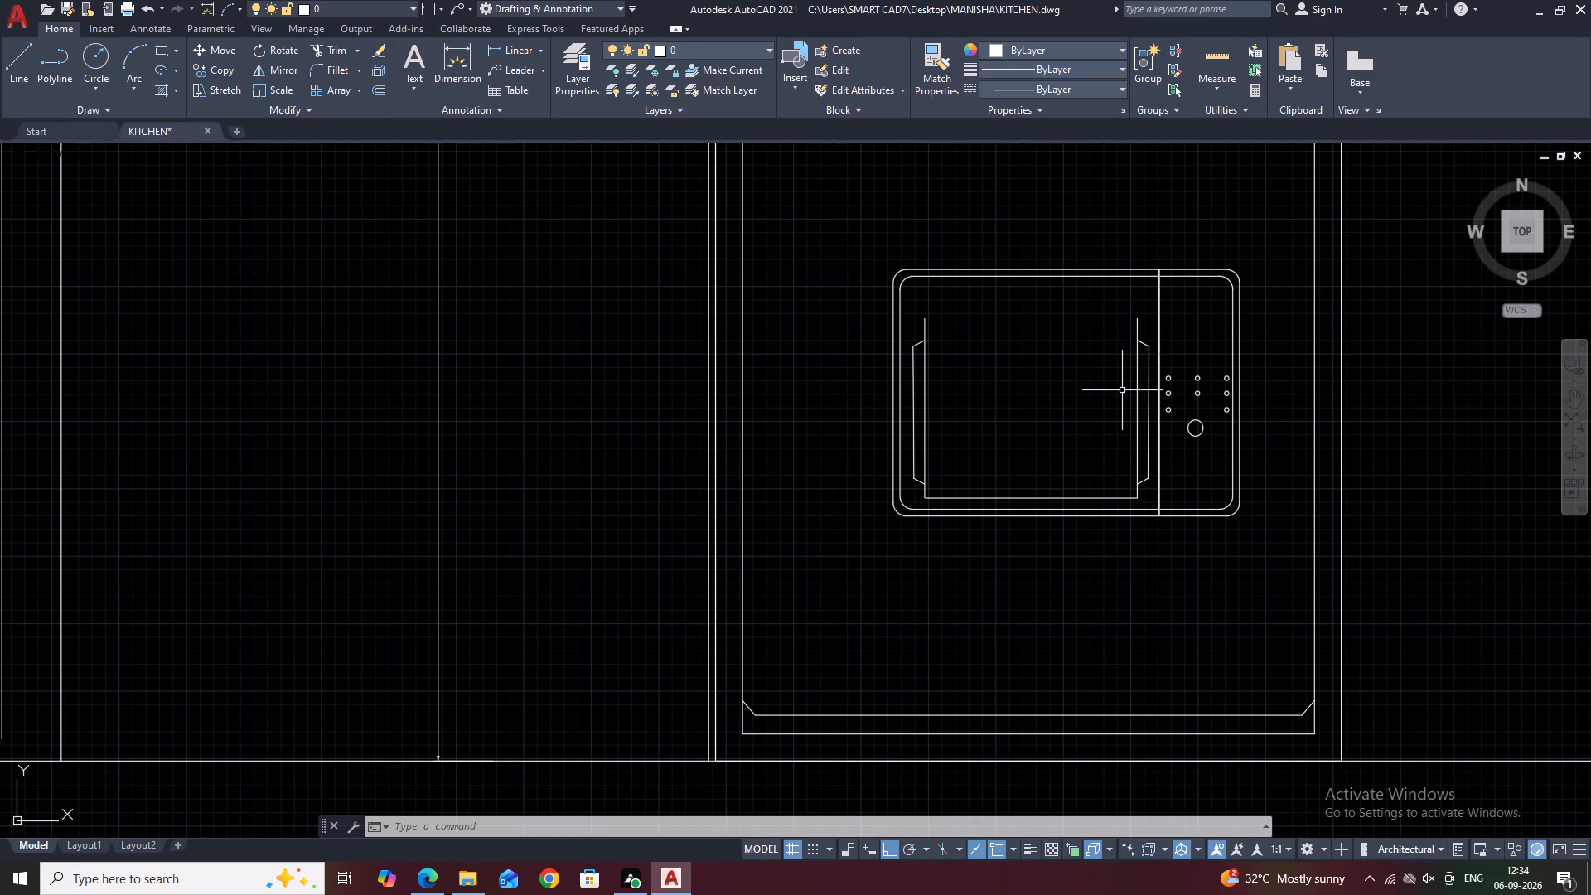
scroll(1122, 391, down, 1)
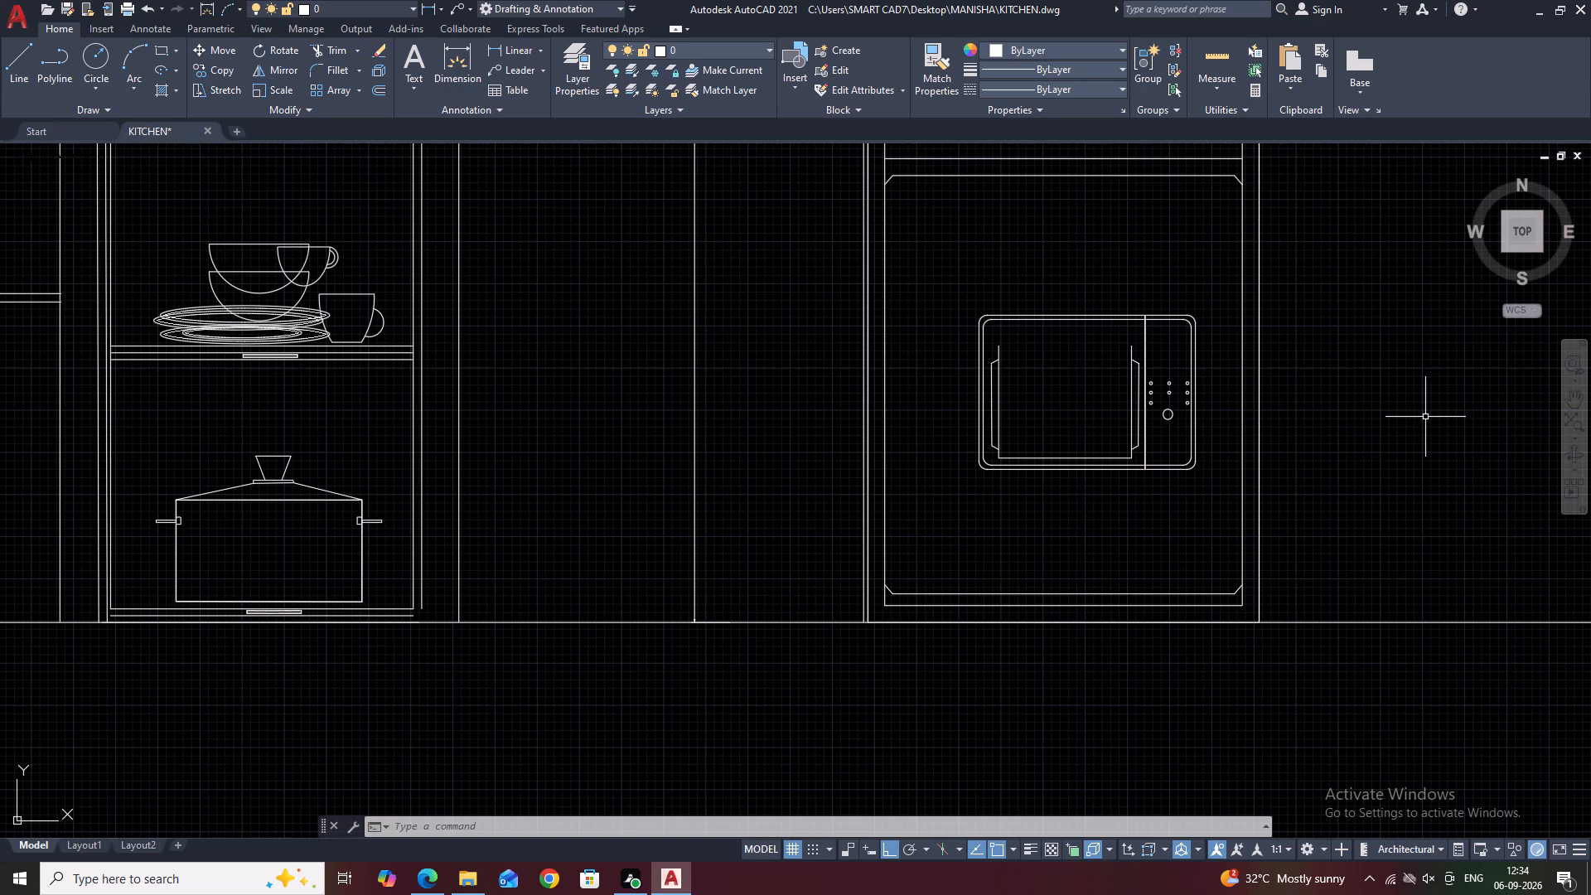
middle_drag(1459, 349, 1436, 394)
middle_drag(1150, 512, 1165, 399)
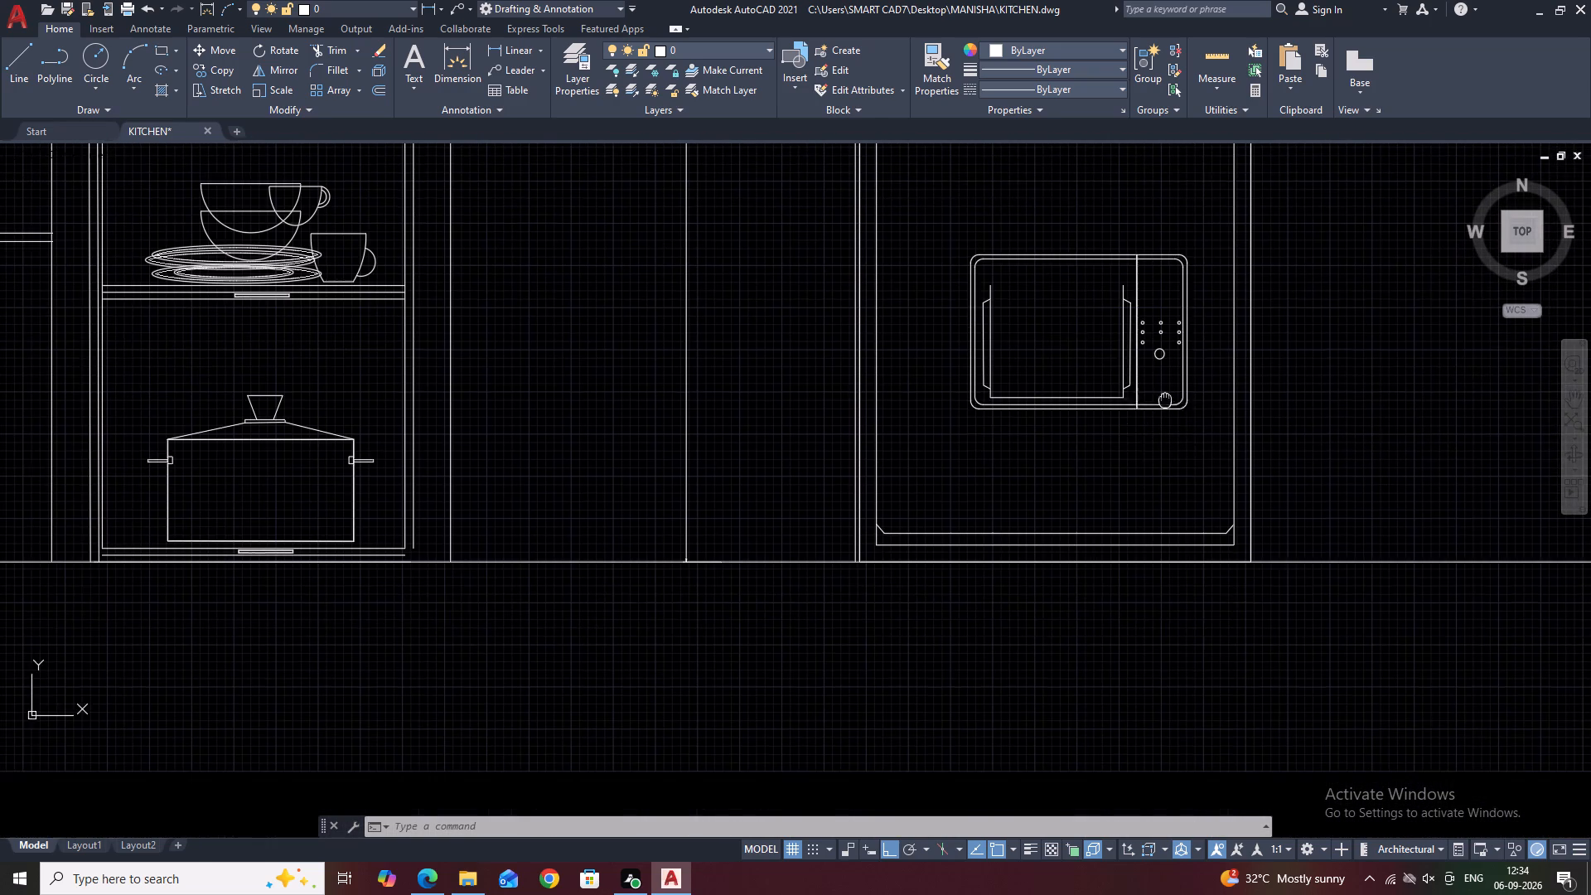
middle_drag(1068, 447, 1155, 444)
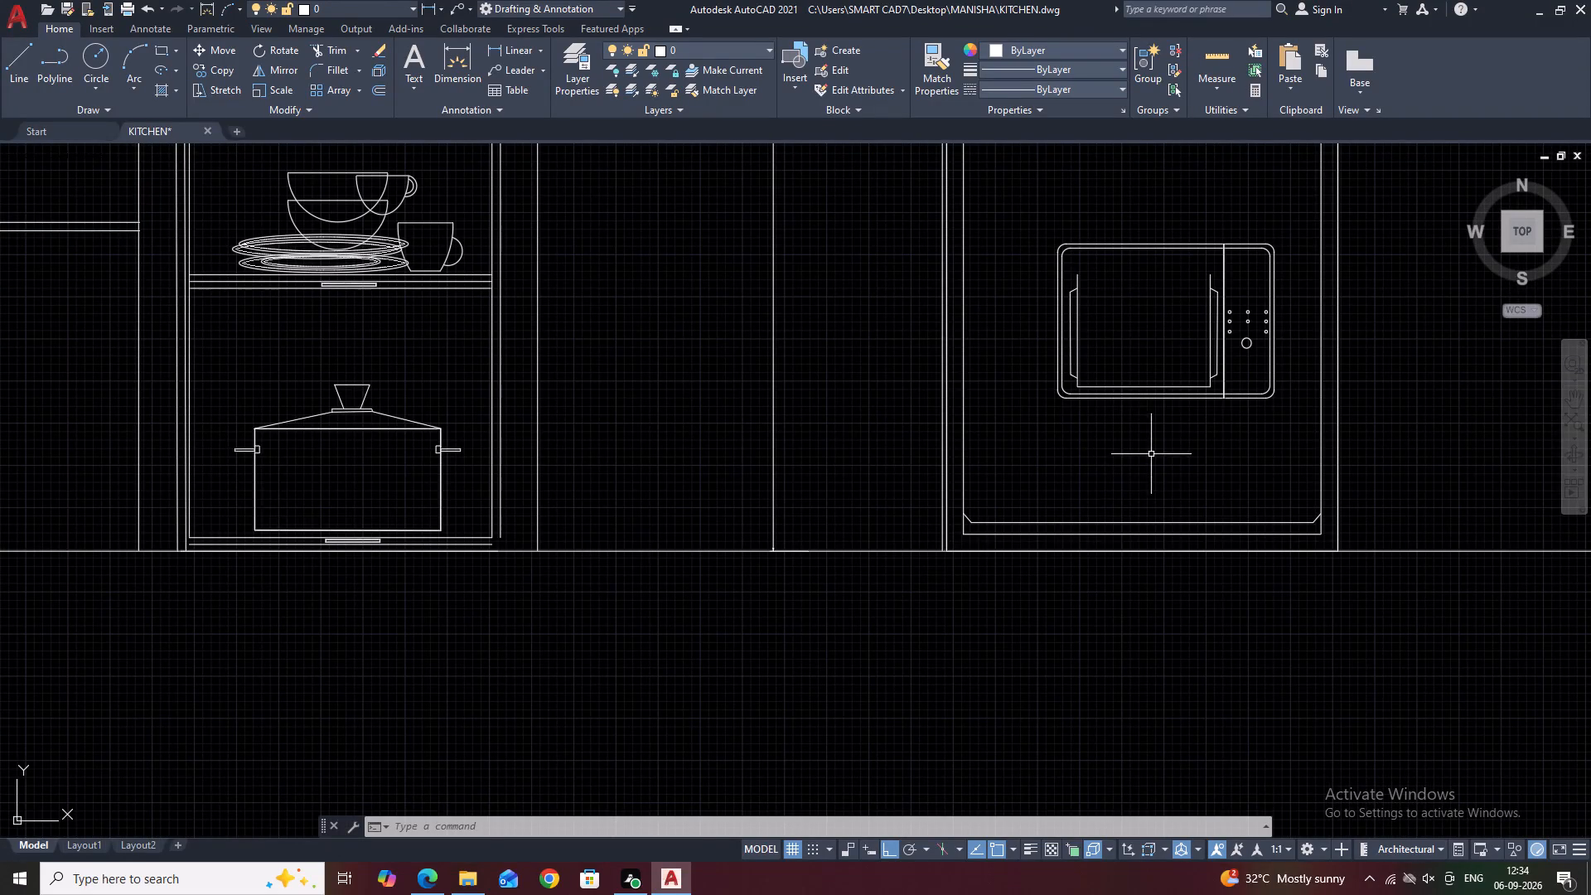
scroll(1141, 410, up, 2)
middle_drag(1235, 334, 1091, 416)
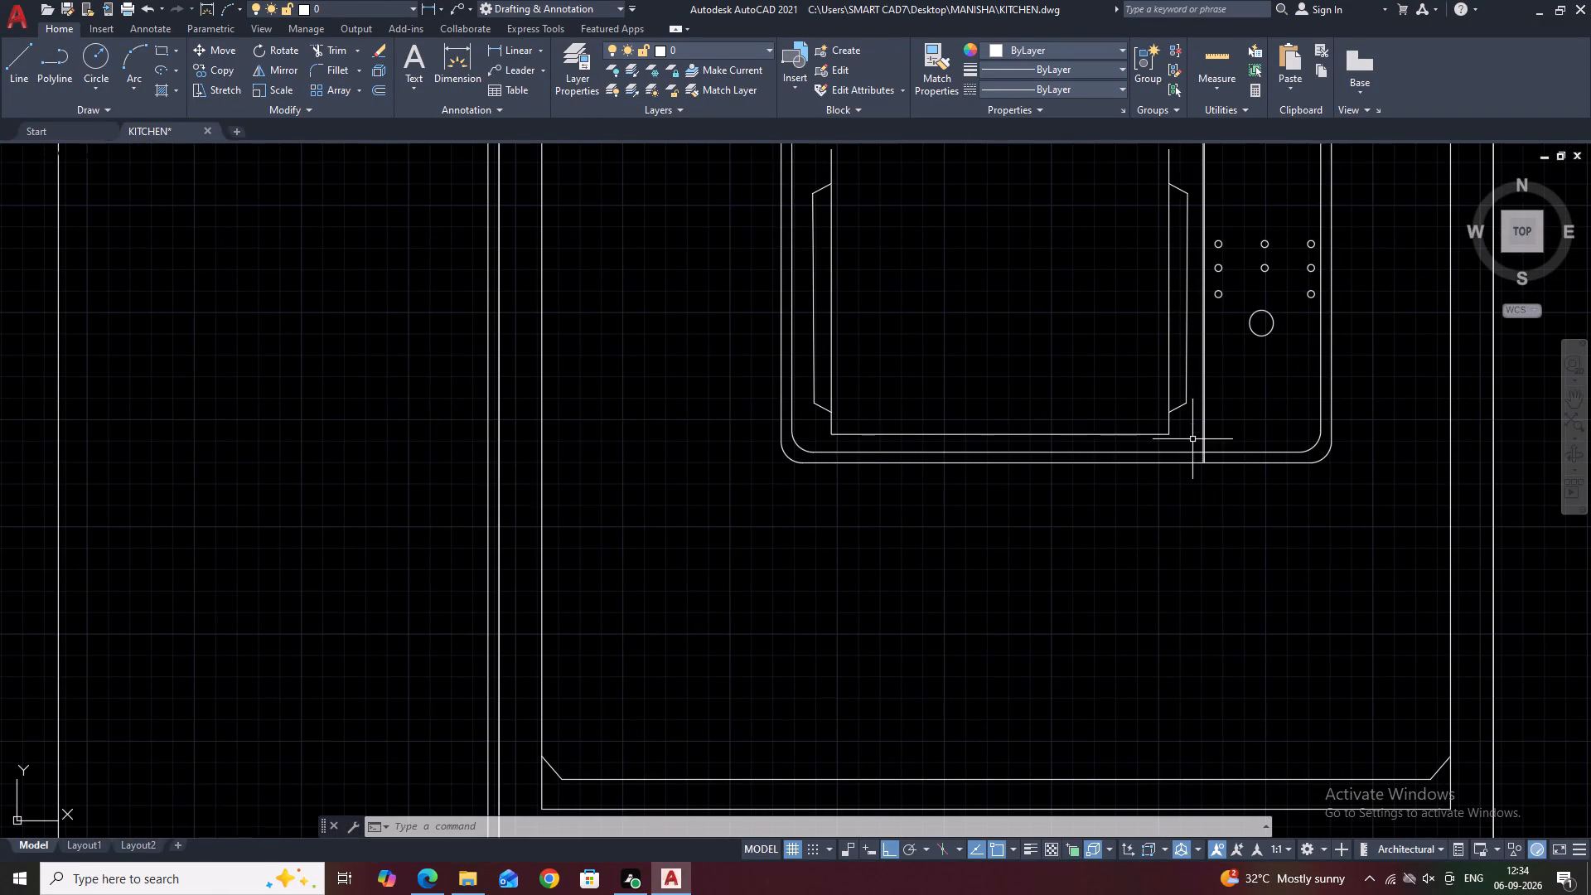
middle_drag(1190, 426, 1181, 473)
scroll(1218, 467, up, 3)
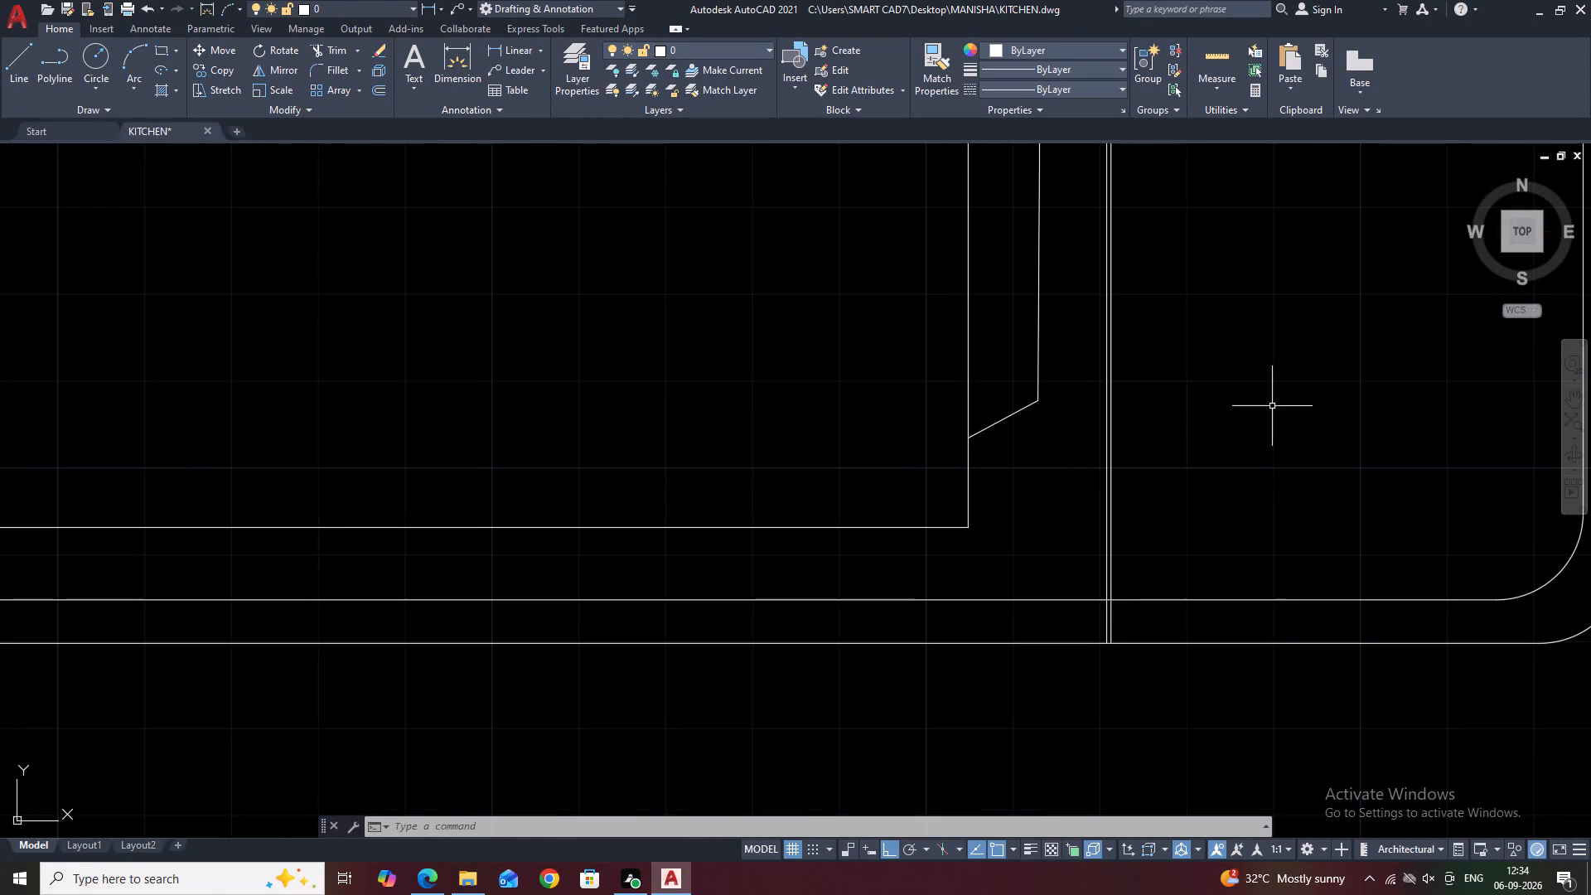
middle_drag(1270, 397, 1092, 433)
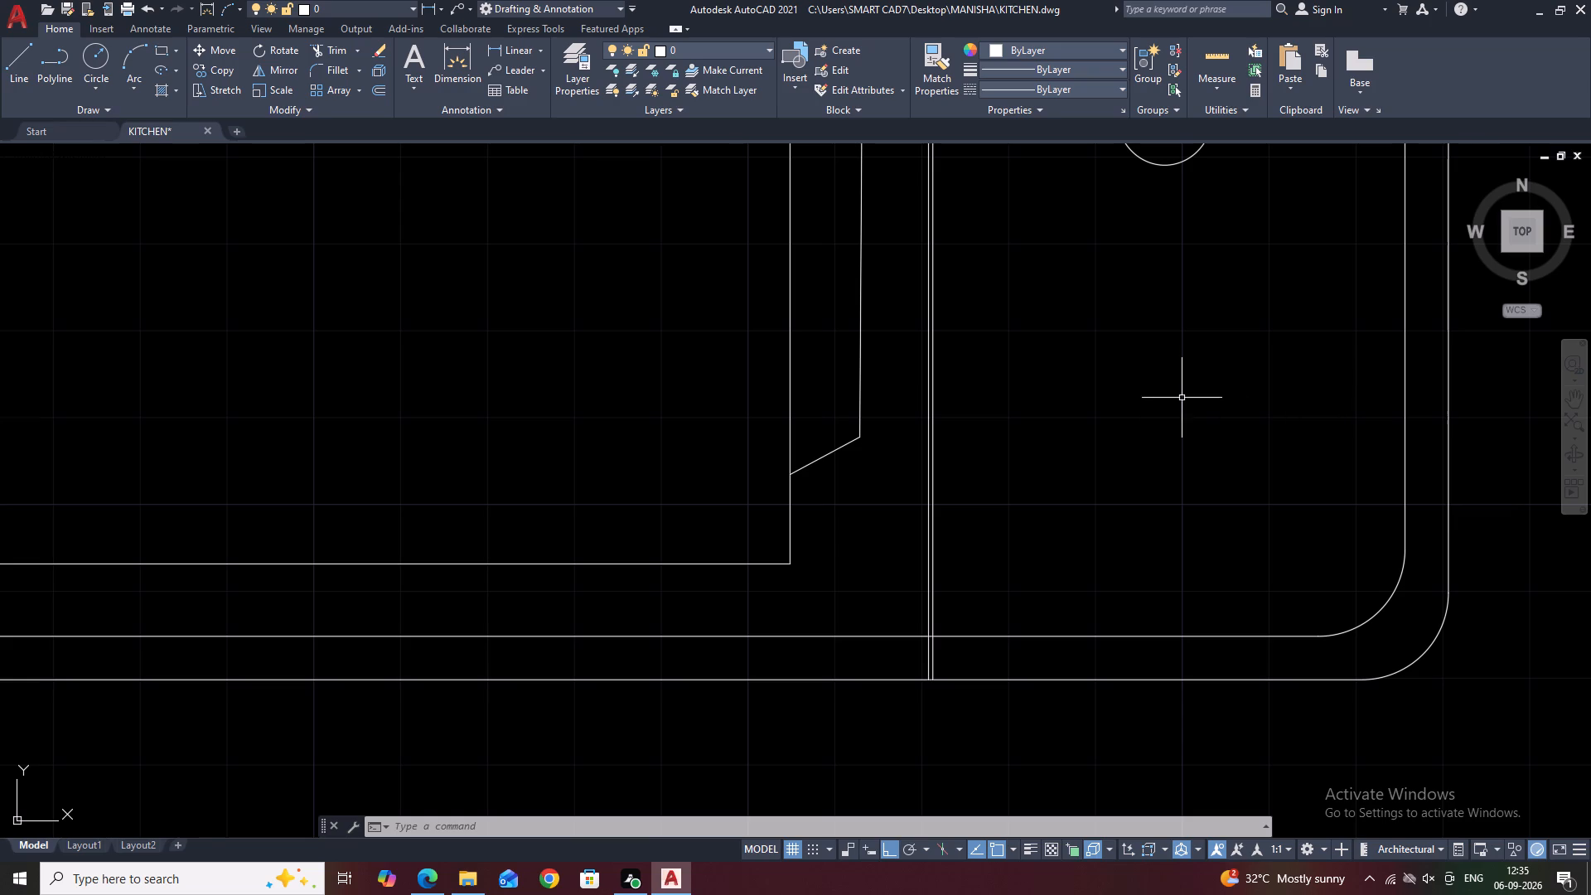
scroll(1145, 401, down, 2)
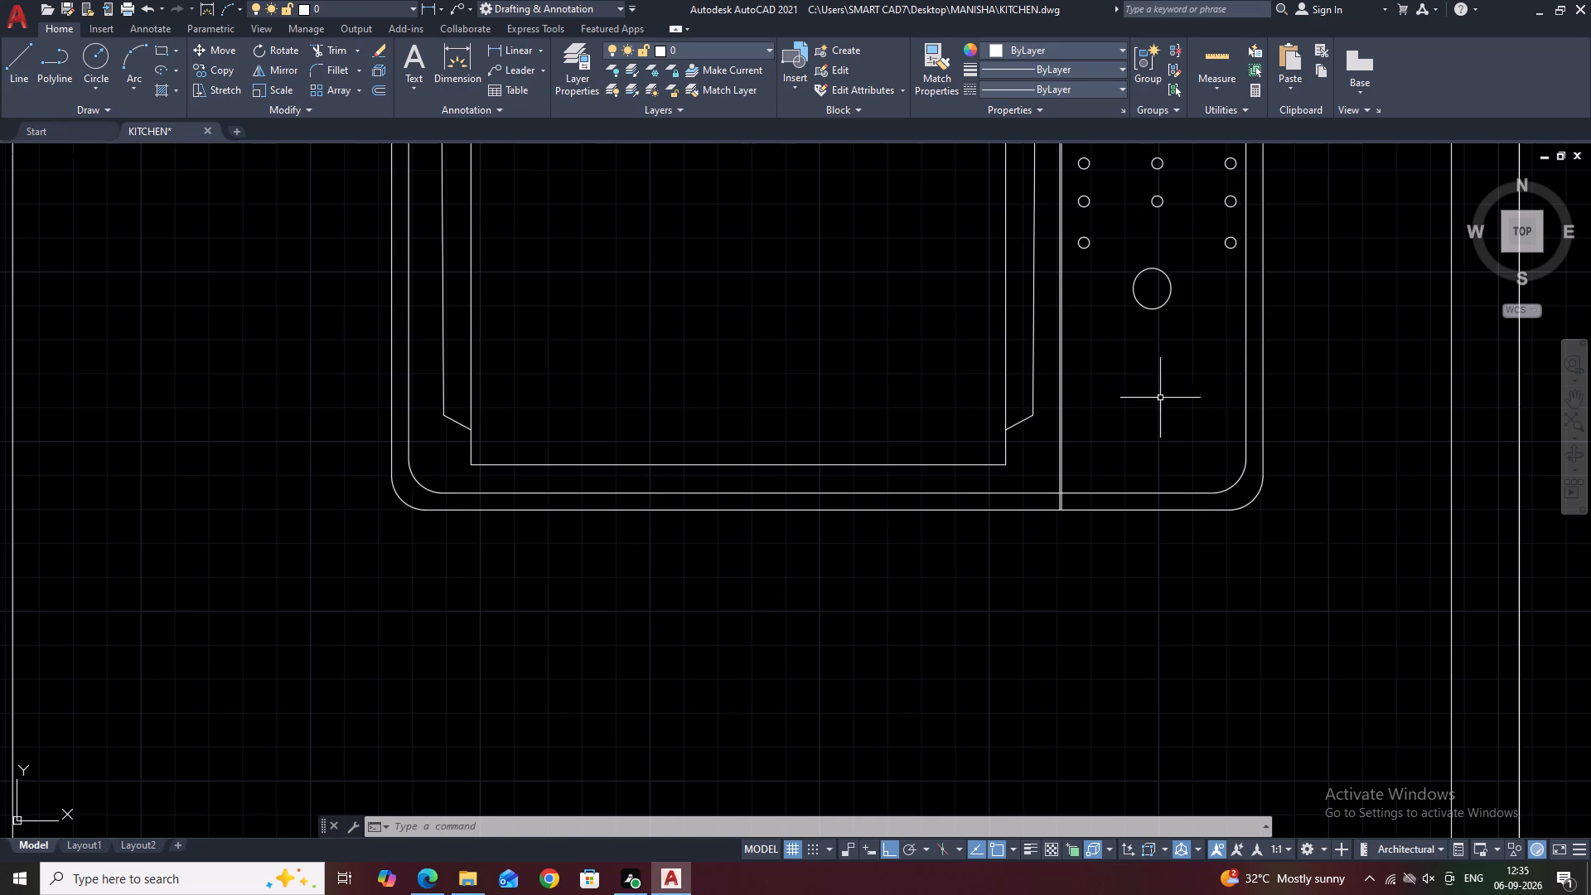
middle_drag(1241, 480, 1124, 586)
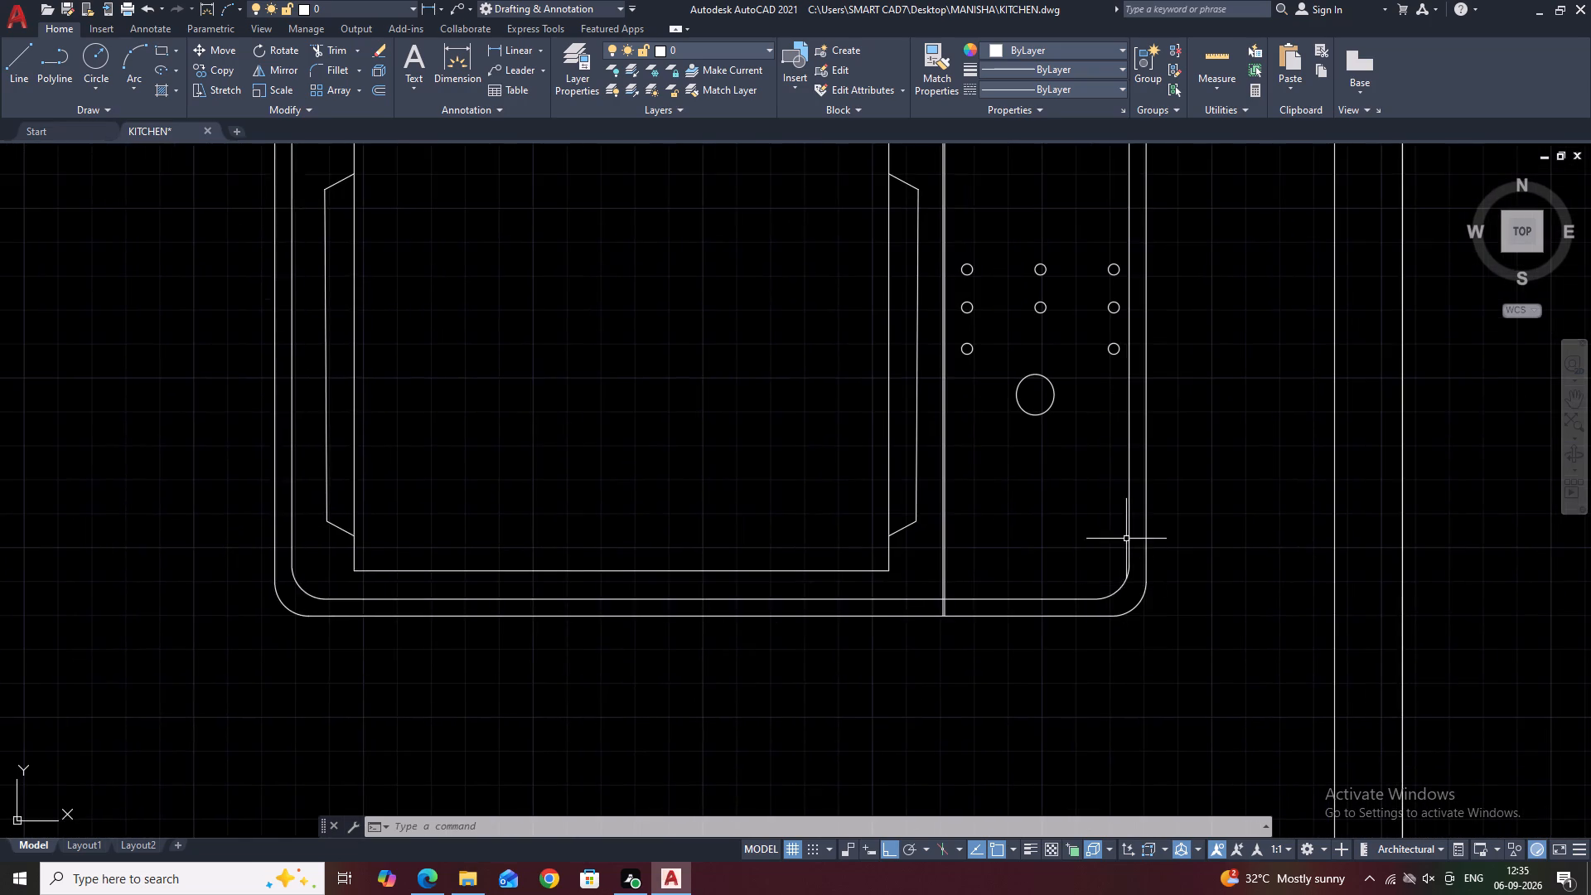
middle_drag(1137, 415, 1129, 513)
scroll(1132, 492, down, 1)
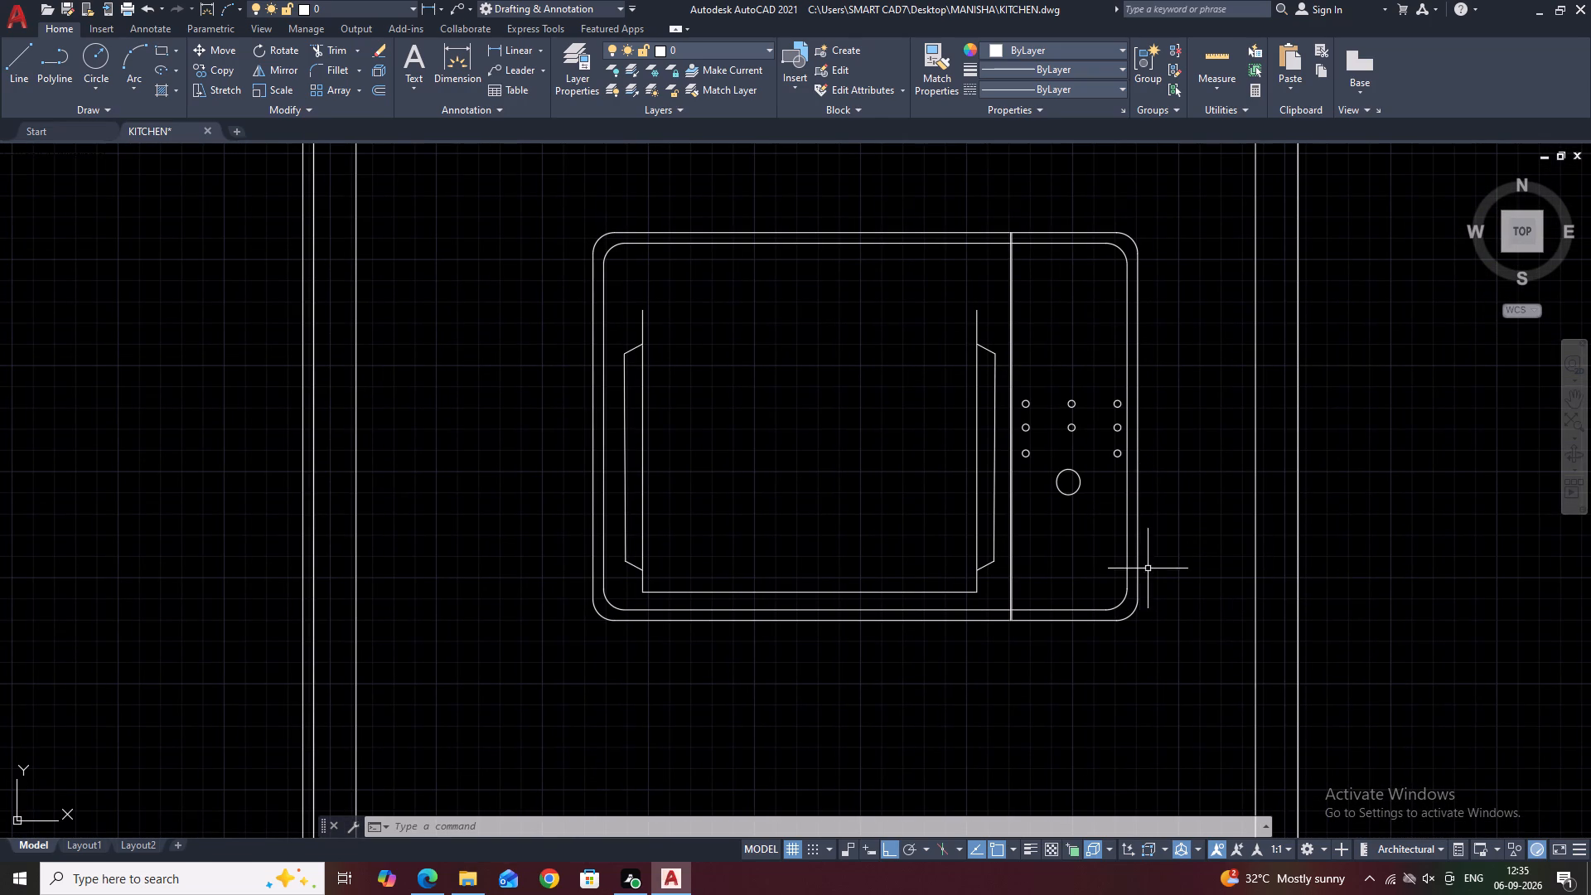
middle_drag(1037, 358, 1071, 447)
scroll(1458, 16, down, 1)
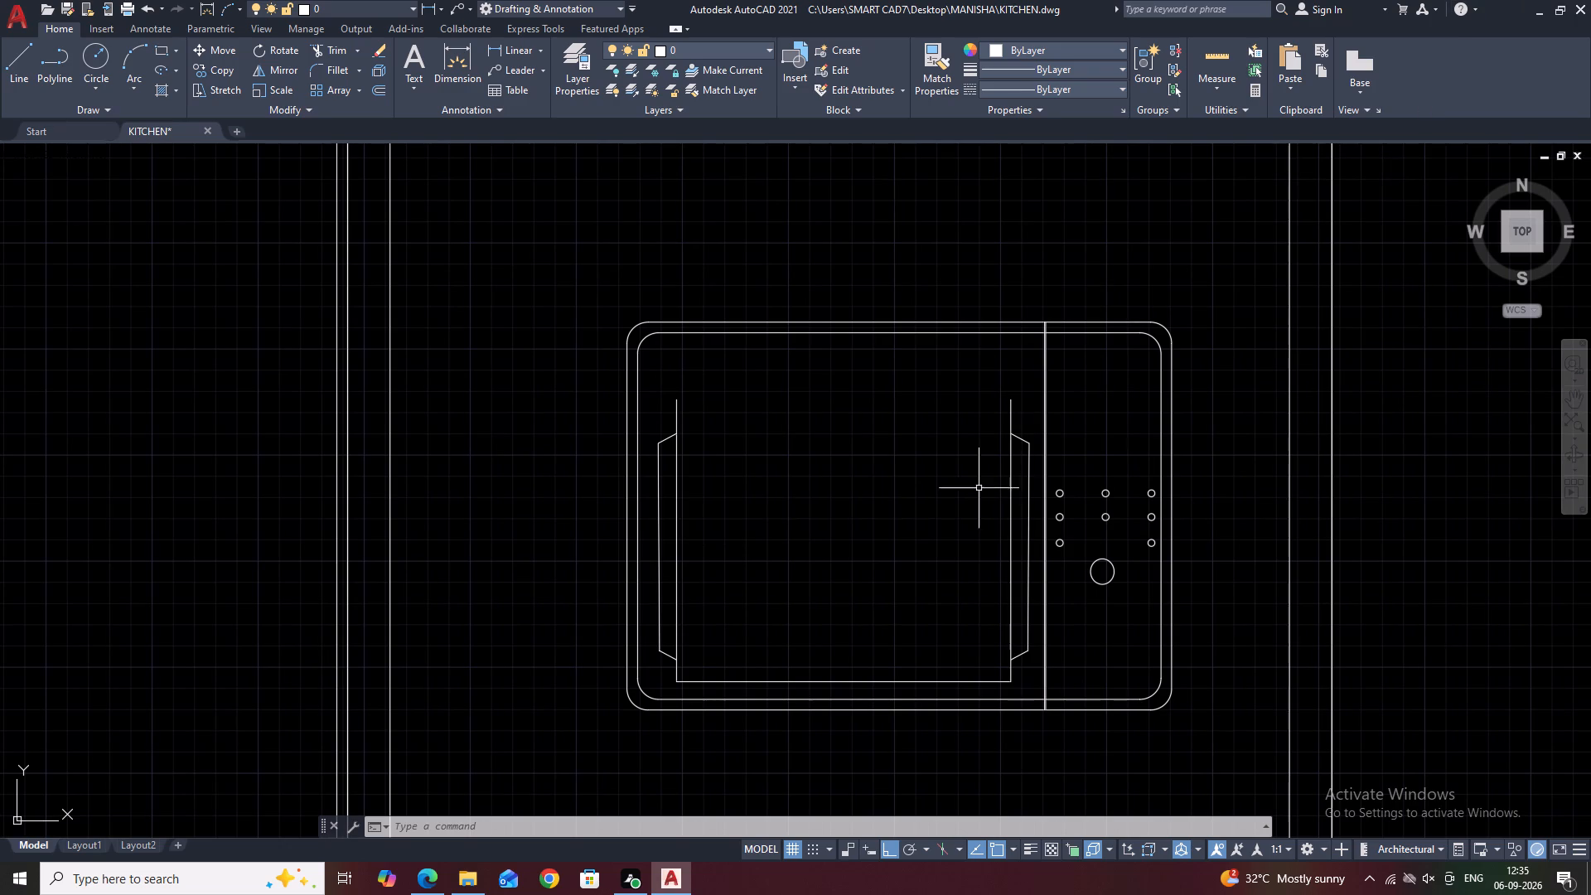
middle_drag(916, 627, 1015, 600)
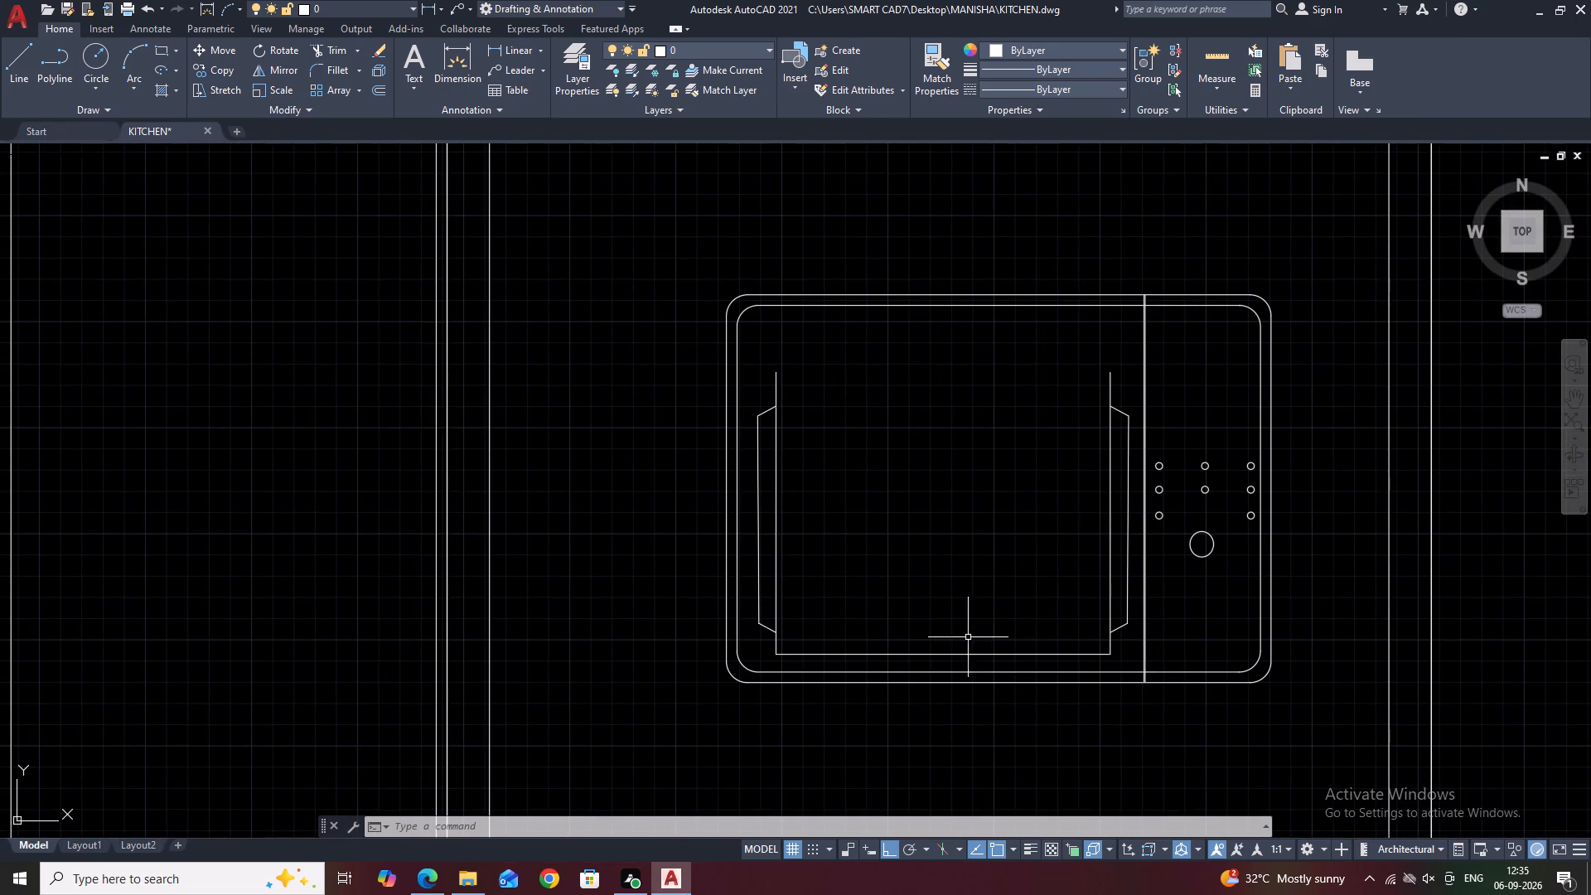
Draw a rectangle of lines about 6 1/2" wide and 1/2" high, straddling the bottom horizontal line between the side brackets.
key(l)
key(space)
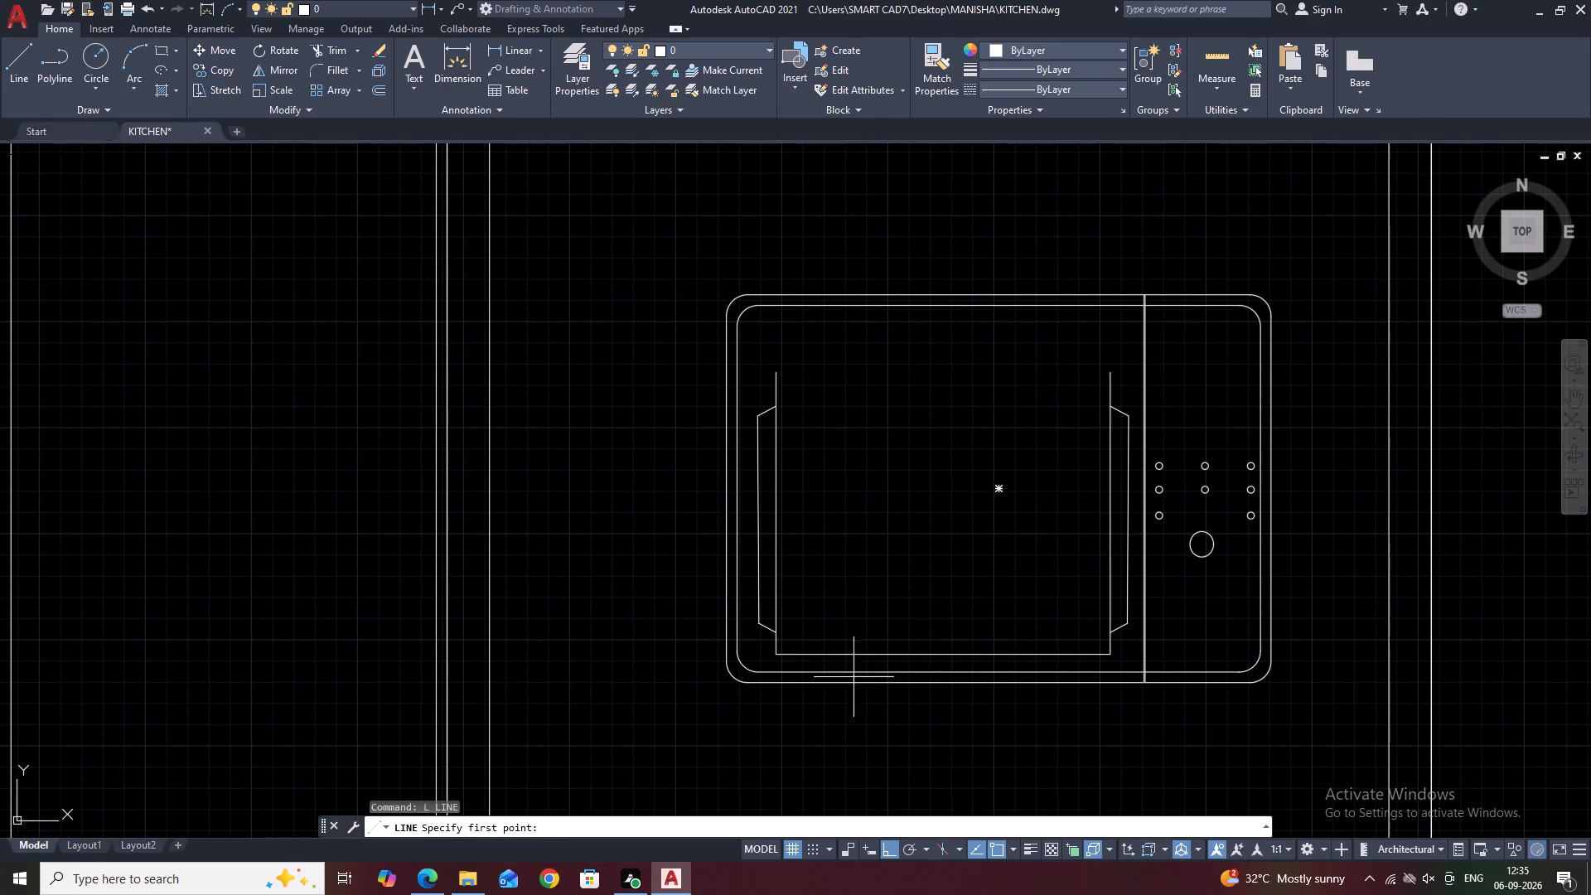
scroll(832, 679, up, 2)
click(796, 584)
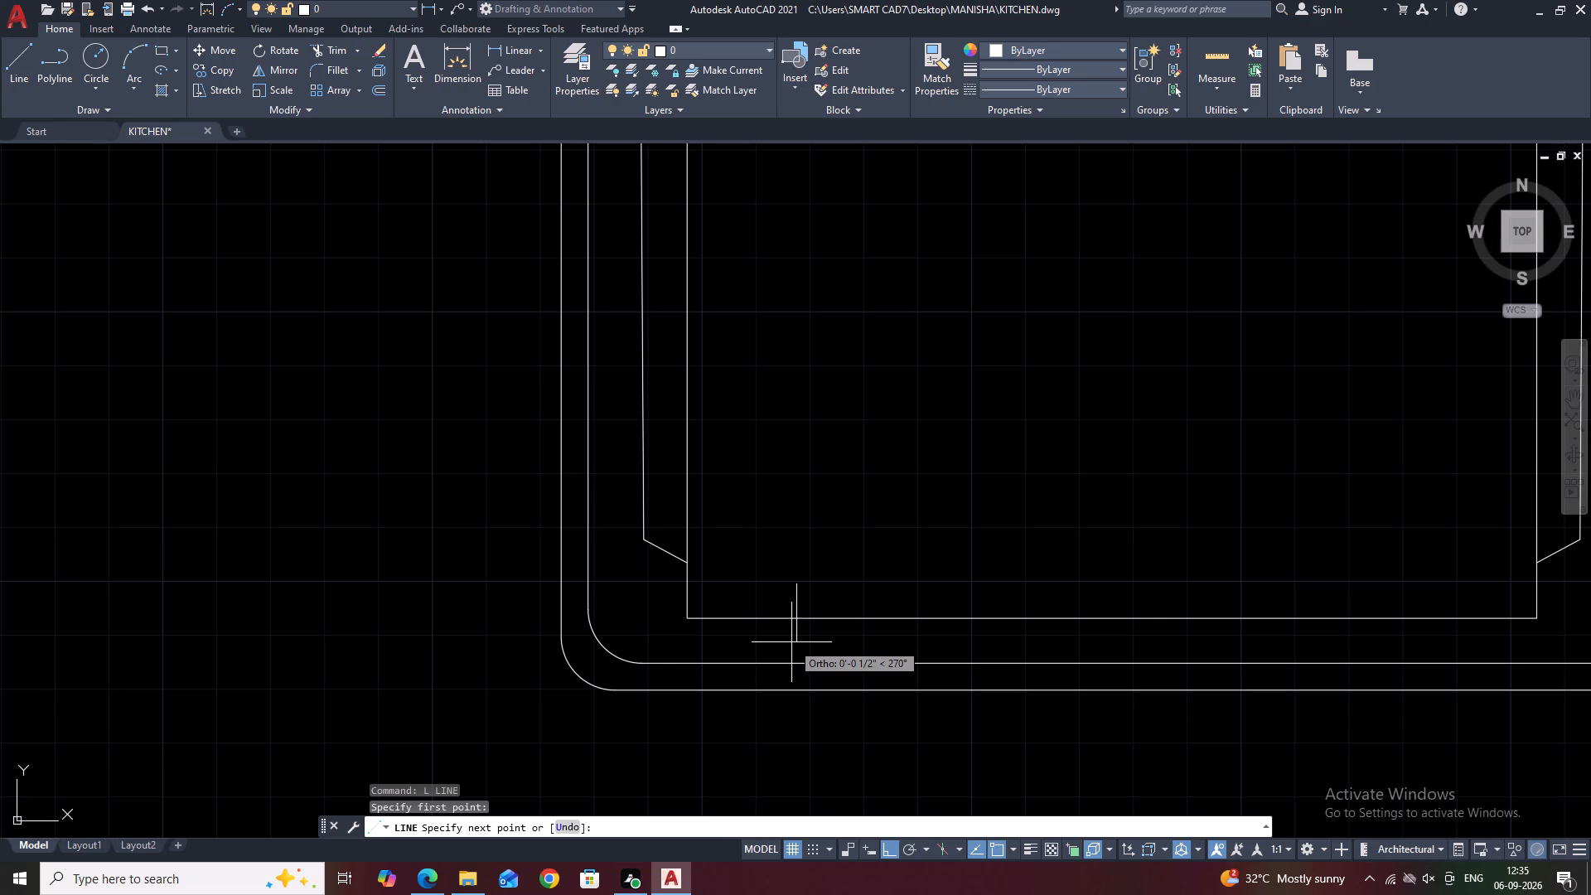
click(795, 635)
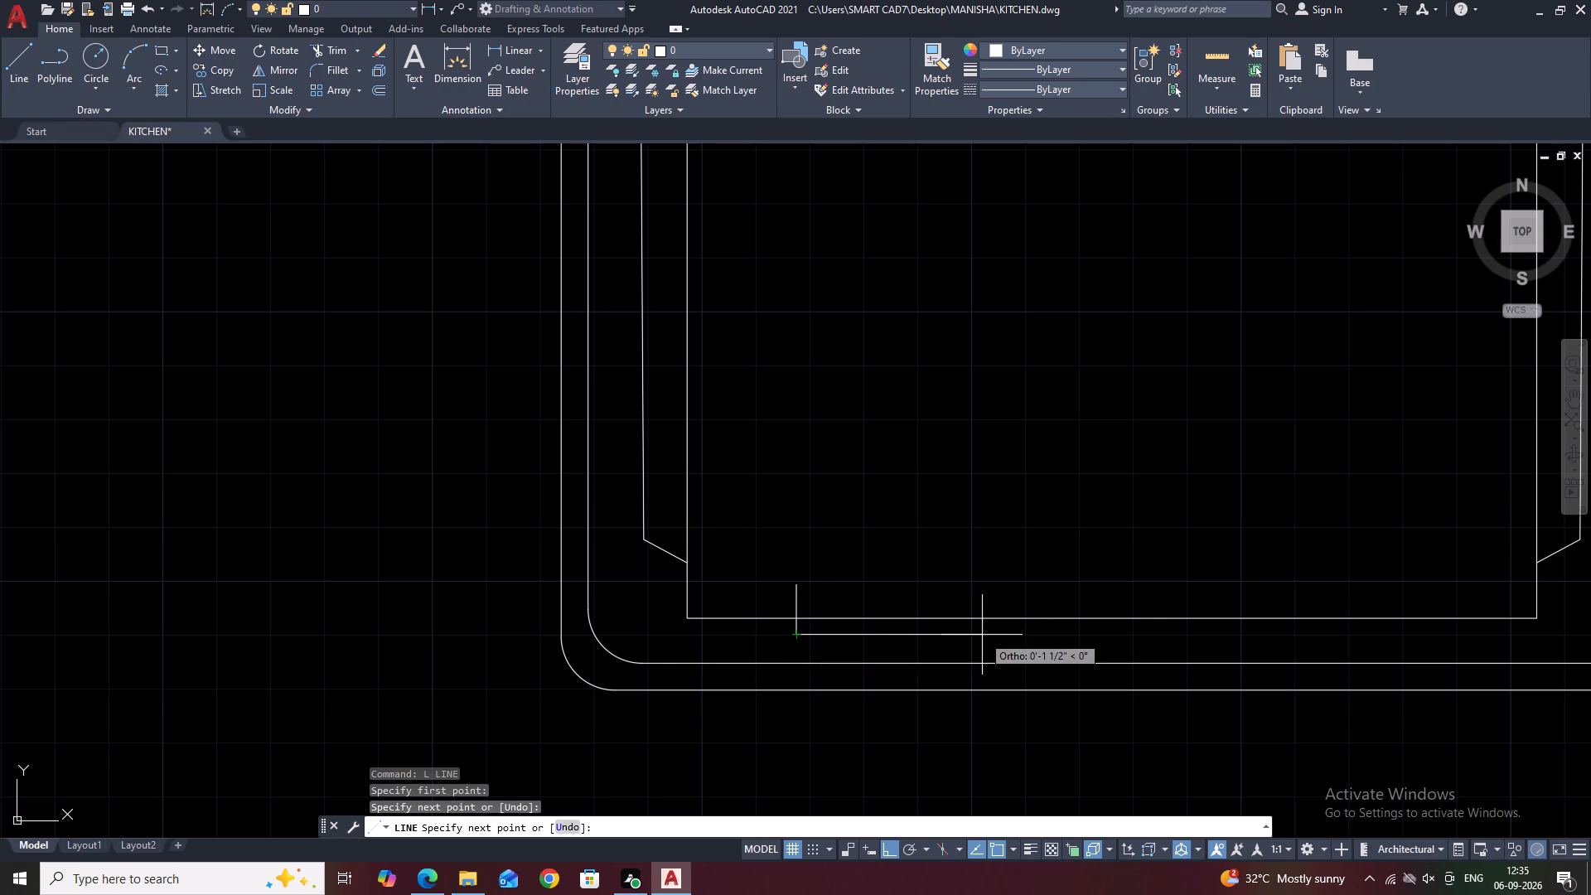
scroll(1076, 638, down, 1)
middle_drag(1170, 639, 1061, 643)
scroll(1223, 643, up, 1)
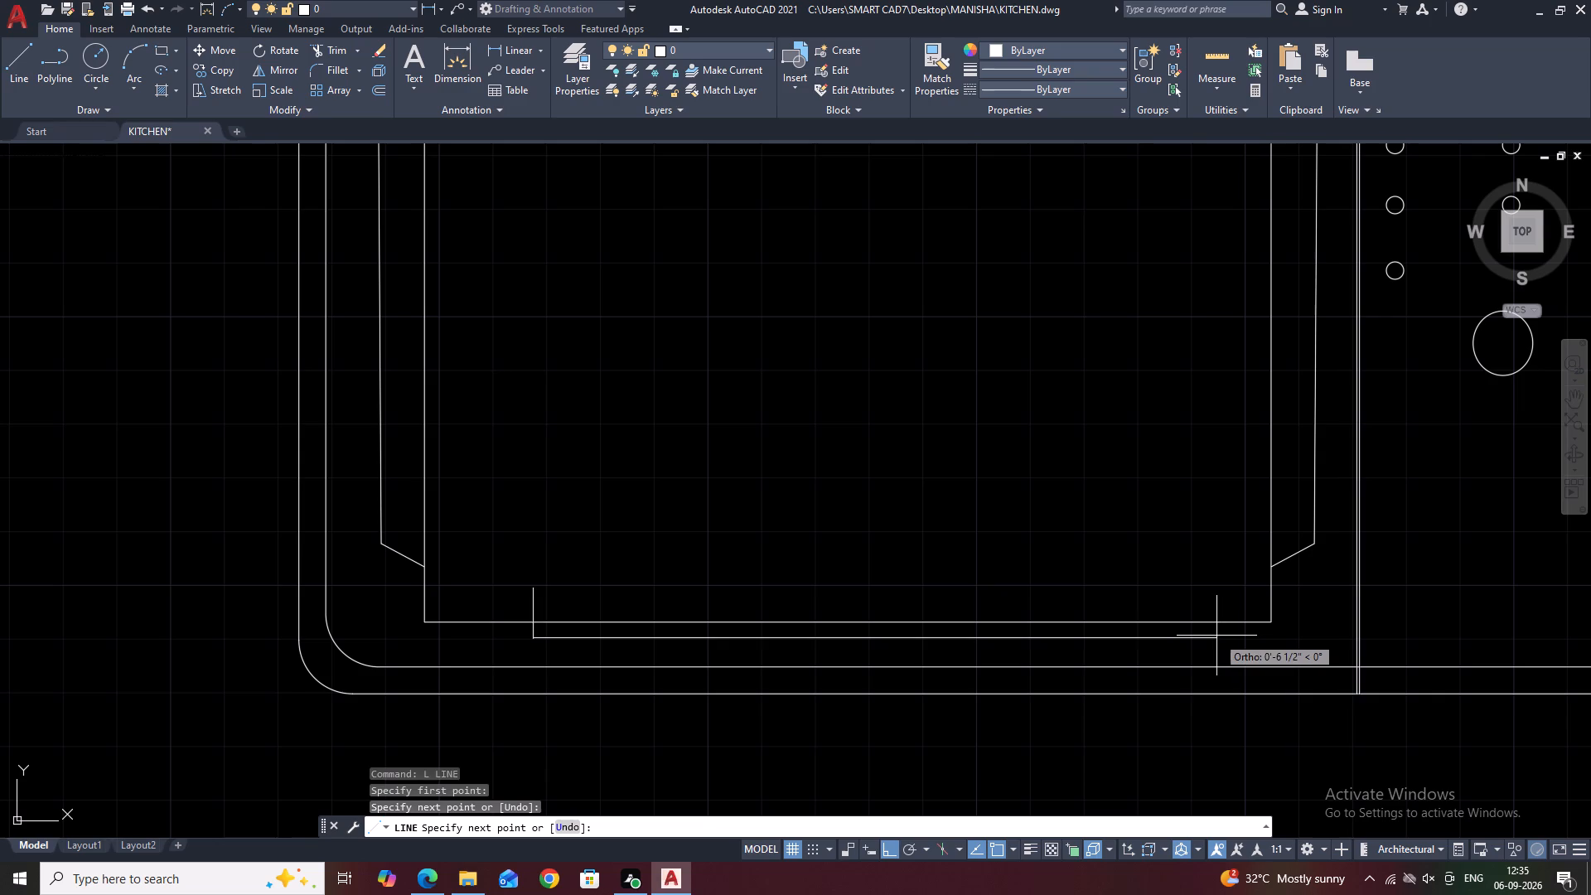
click(1211, 636)
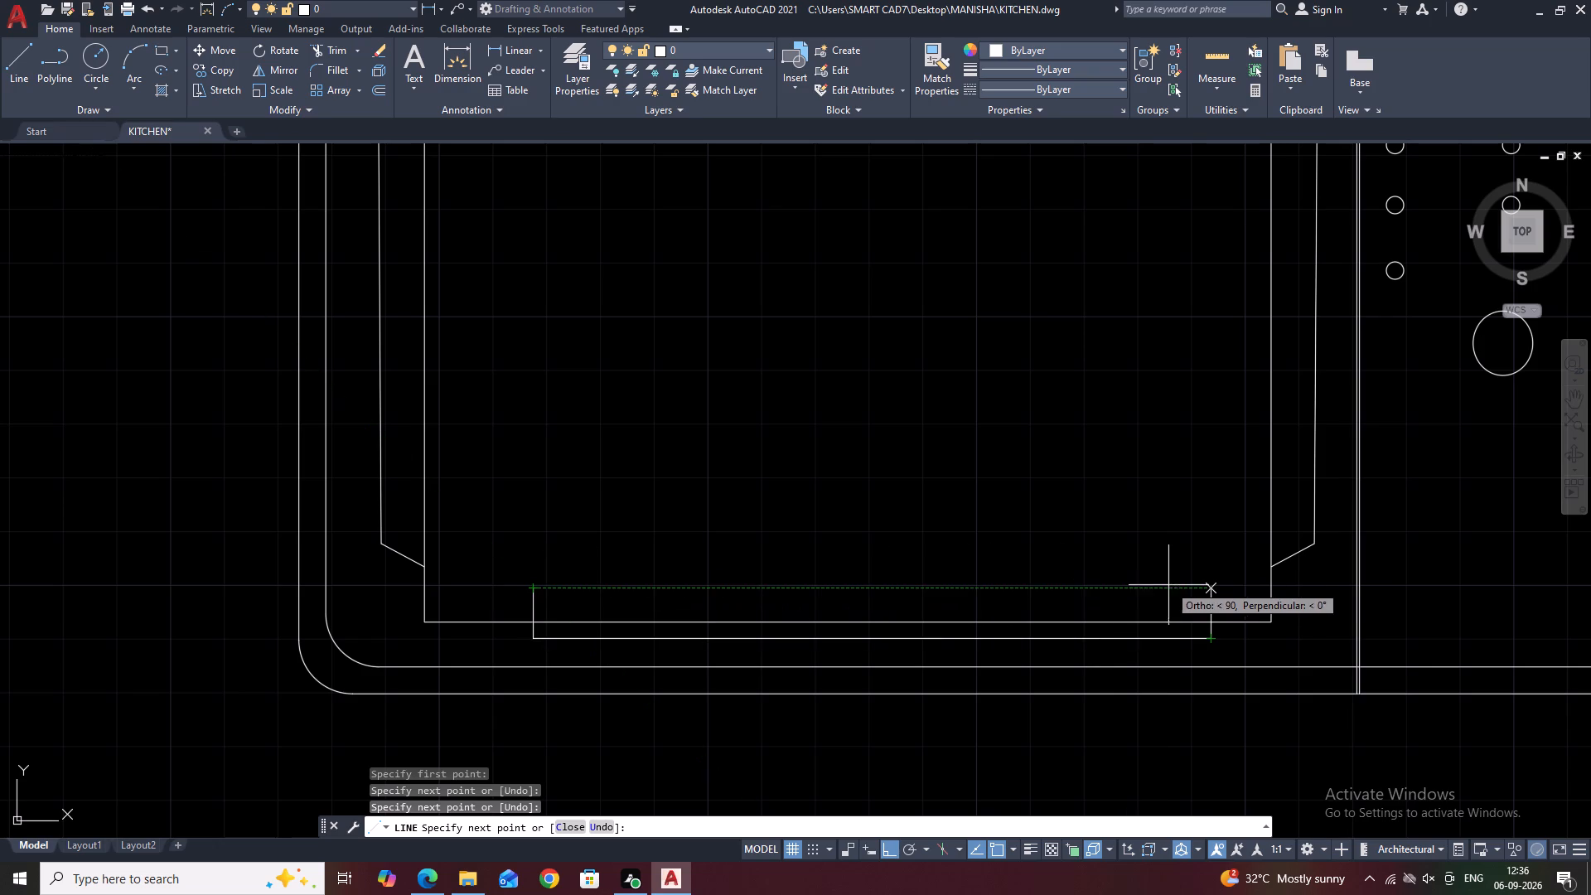
click(1211, 588)
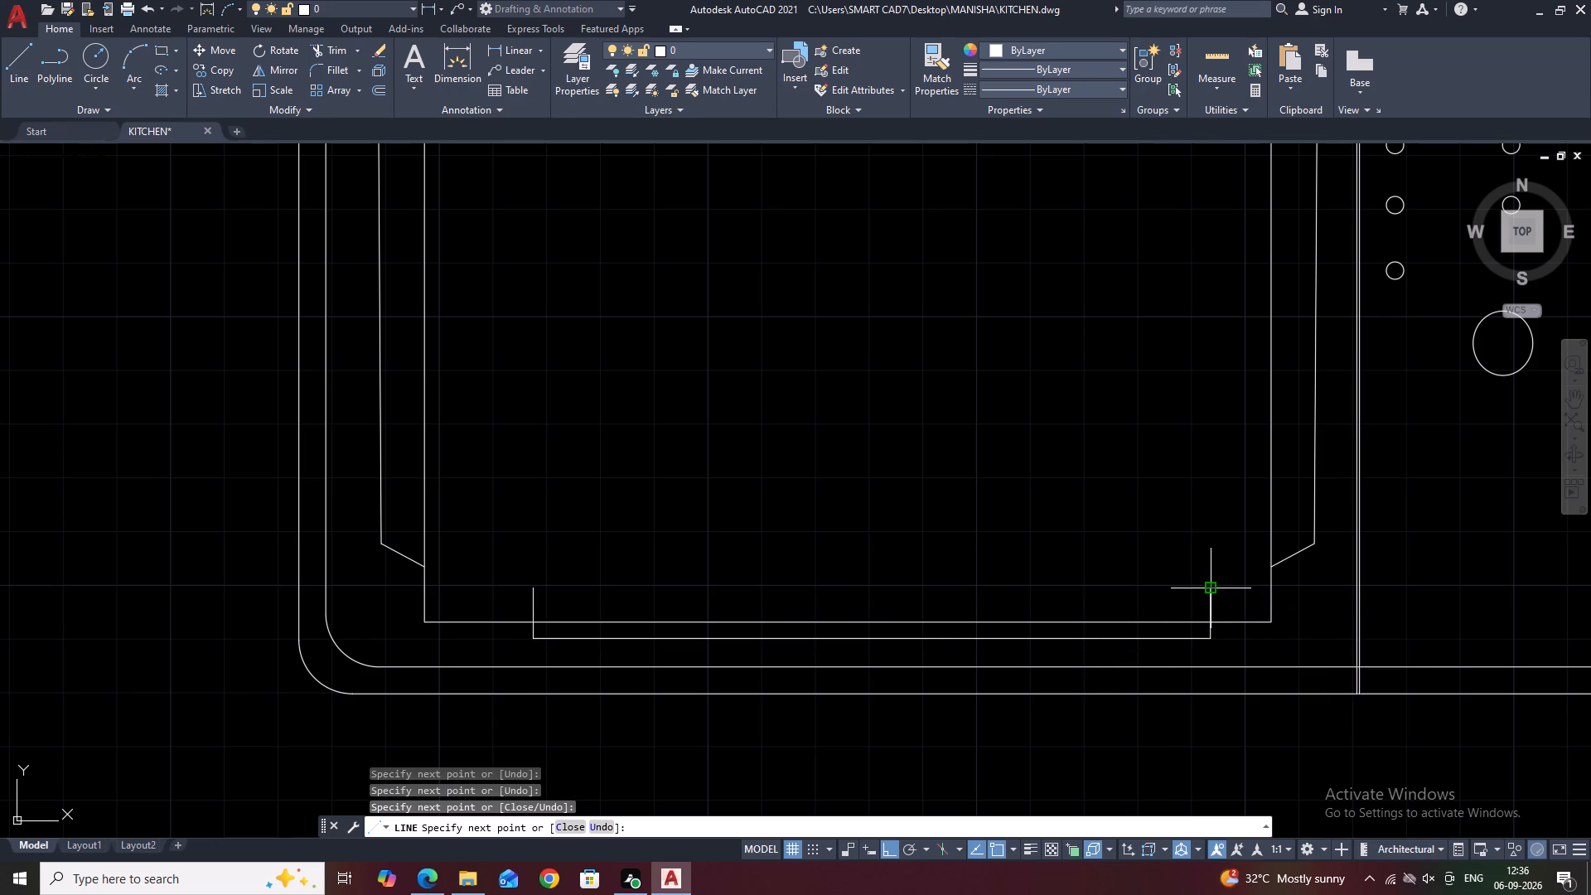
click(530, 588)
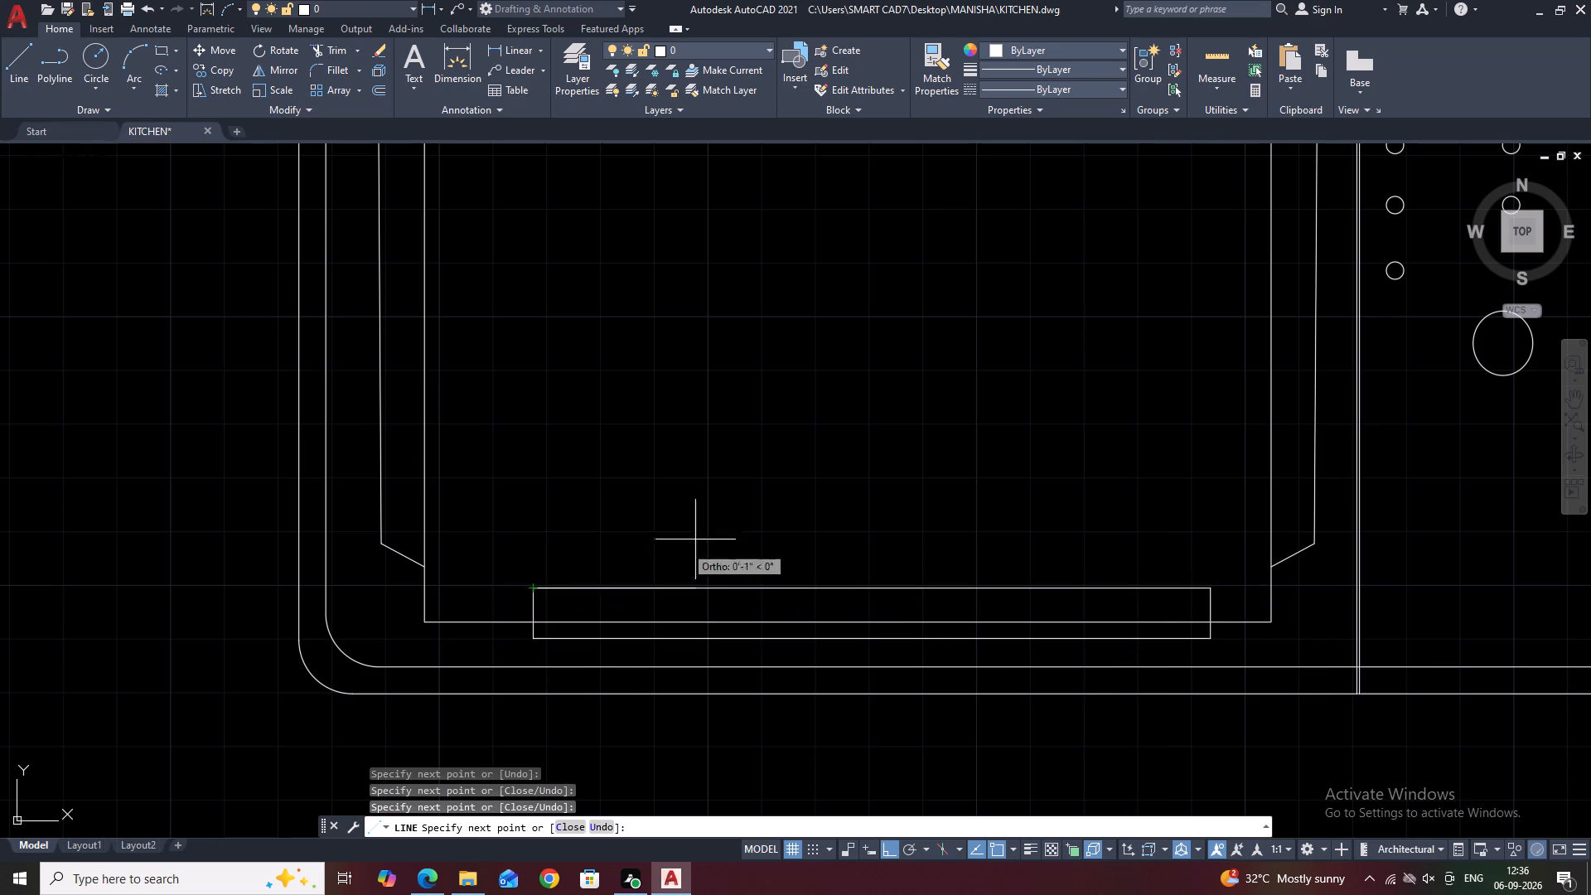
key(Escape)
middle_drag(873, 444, 885, 506)
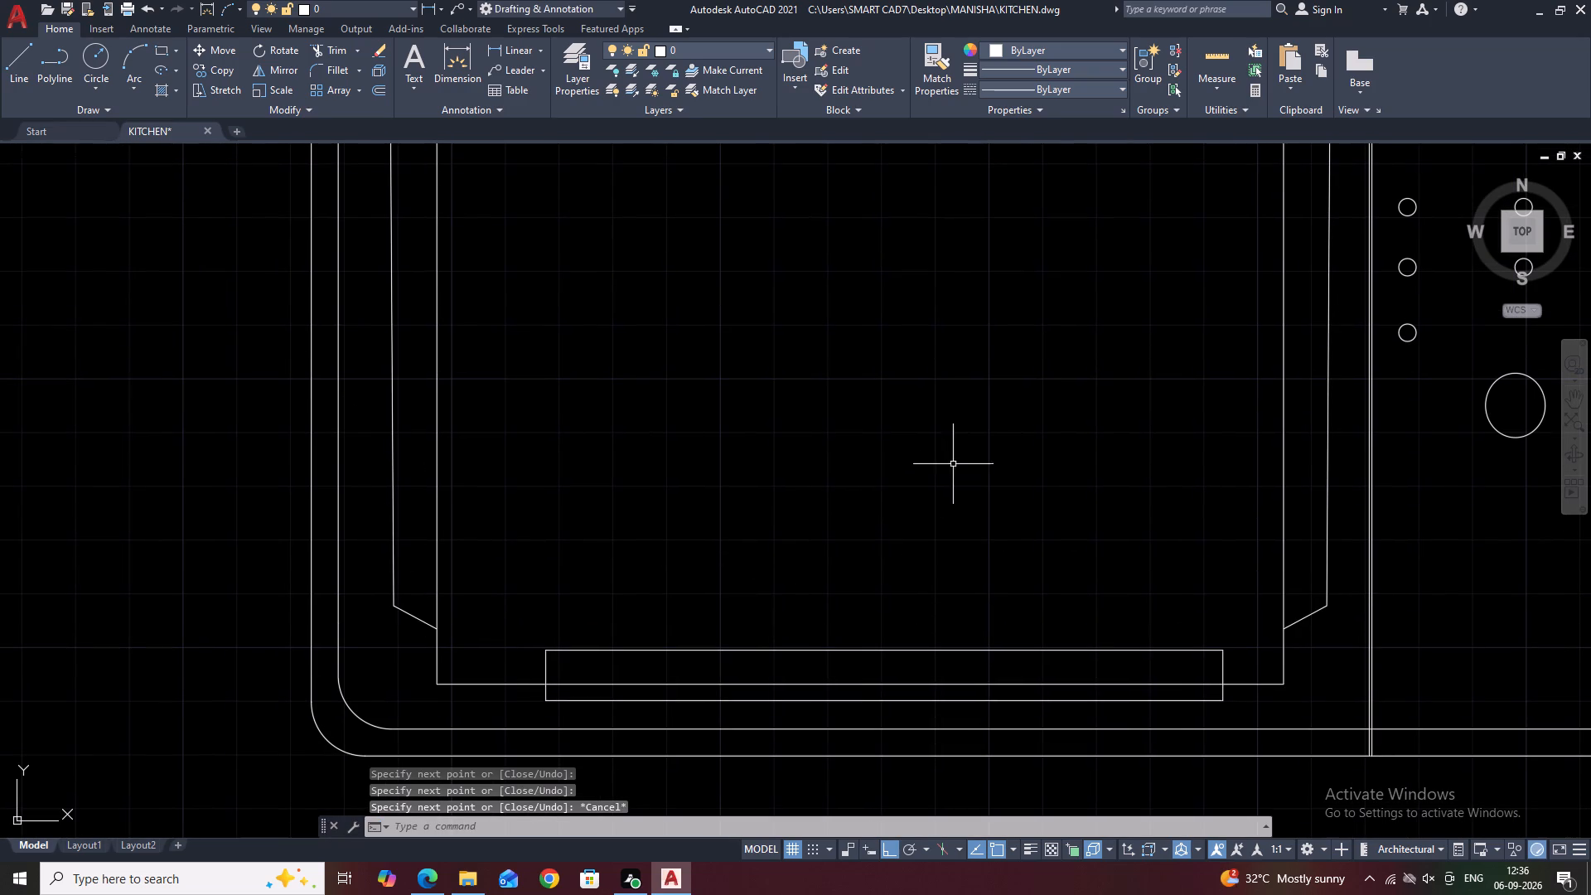
Draw a three-sided outline of lines about 5 1/2" wide and 2" high, standing on the thin rectangle's top edge.
key(l)
key(space)
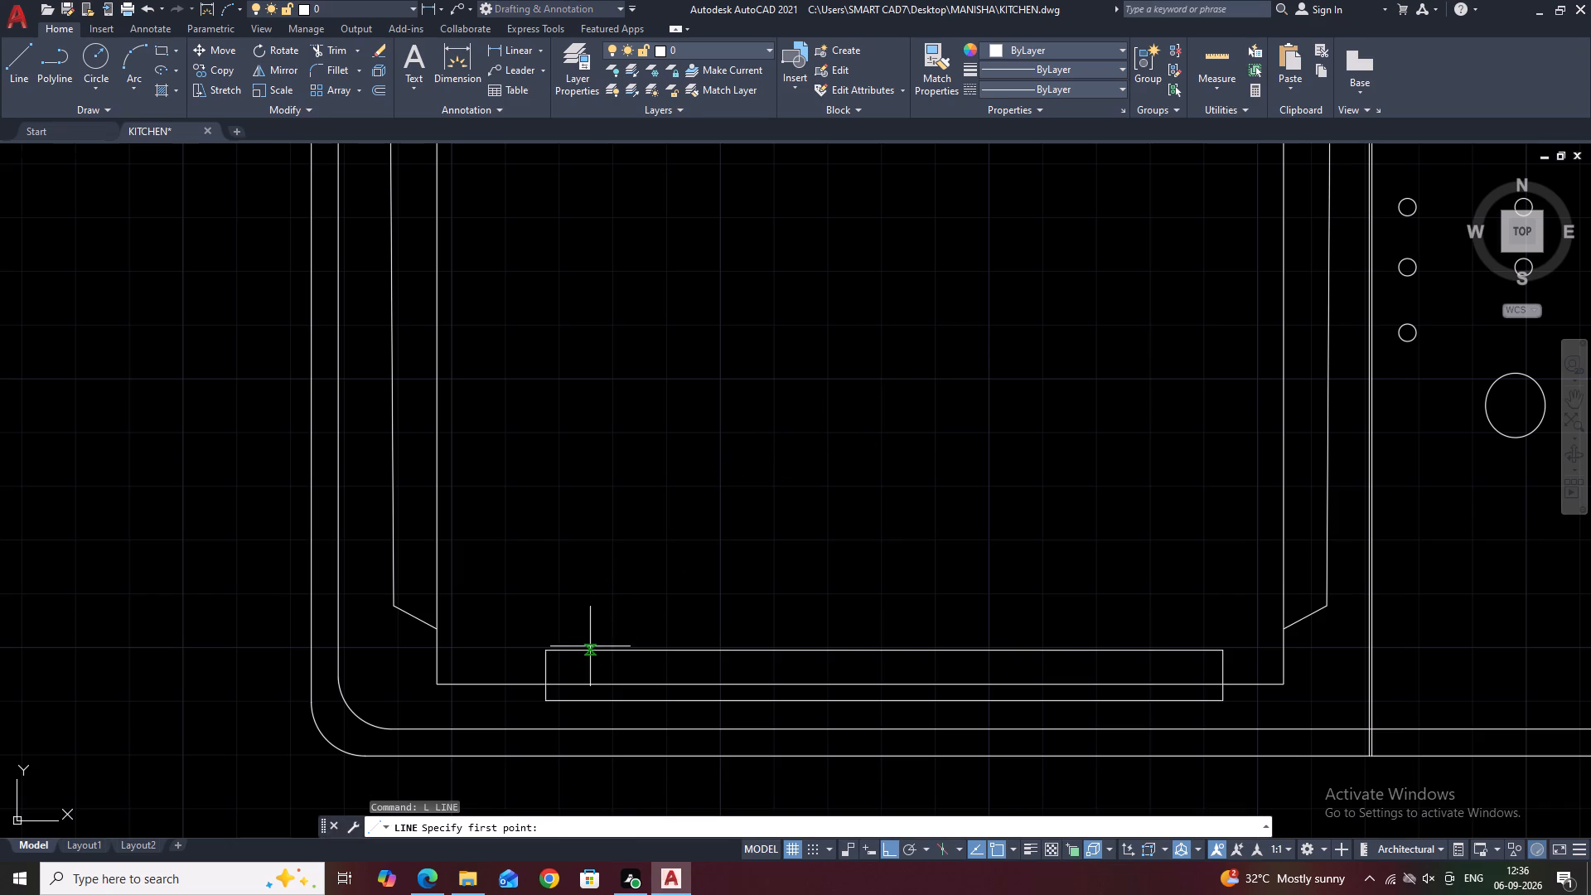
click(582, 652)
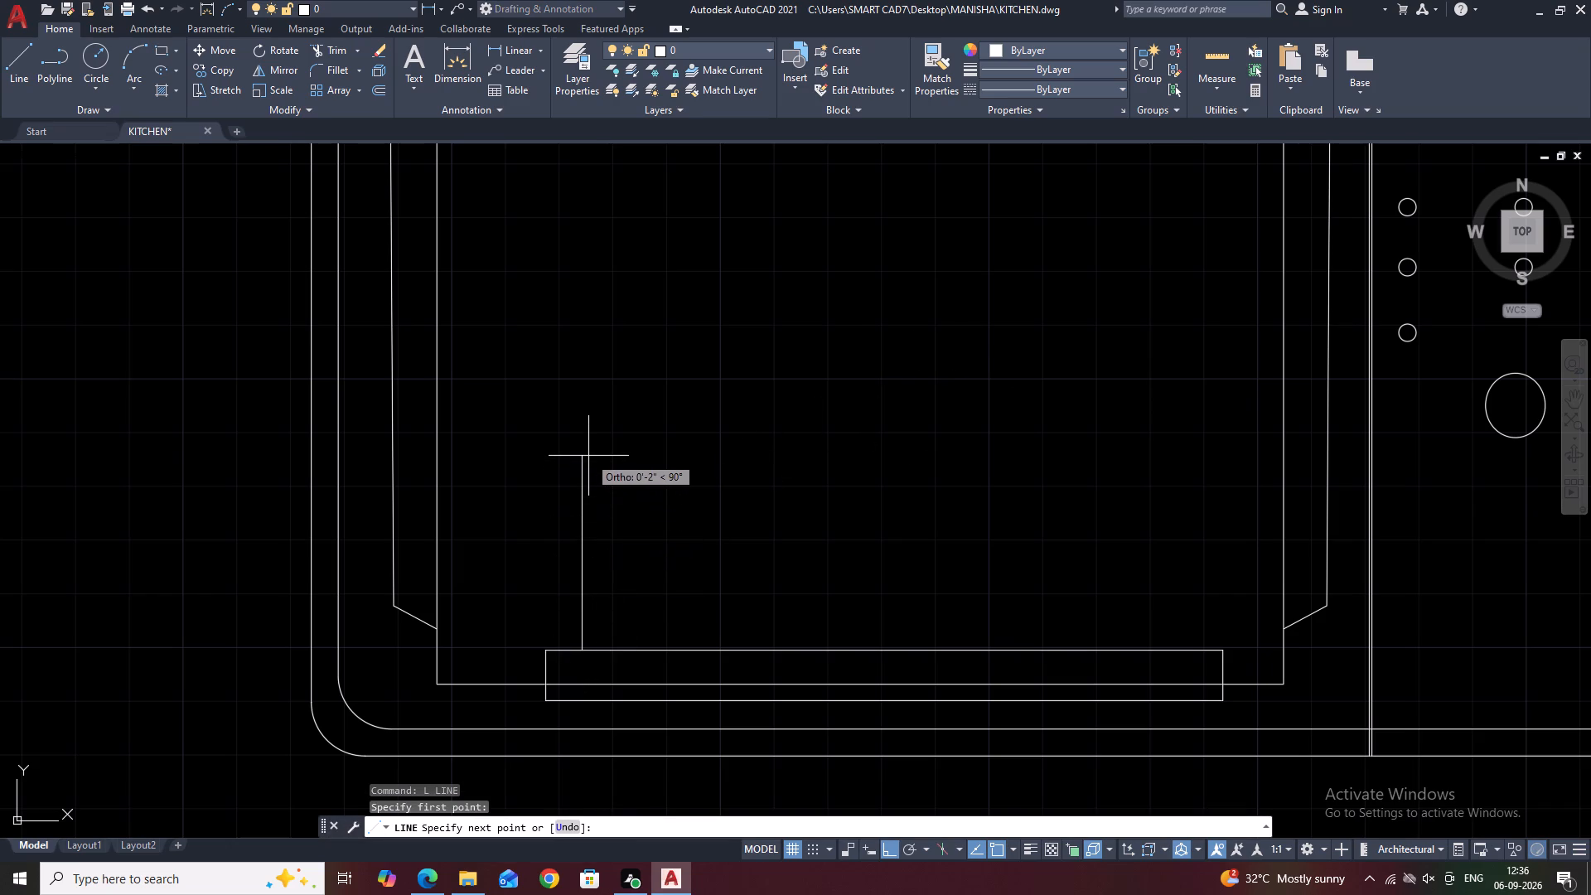
click(585, 454)
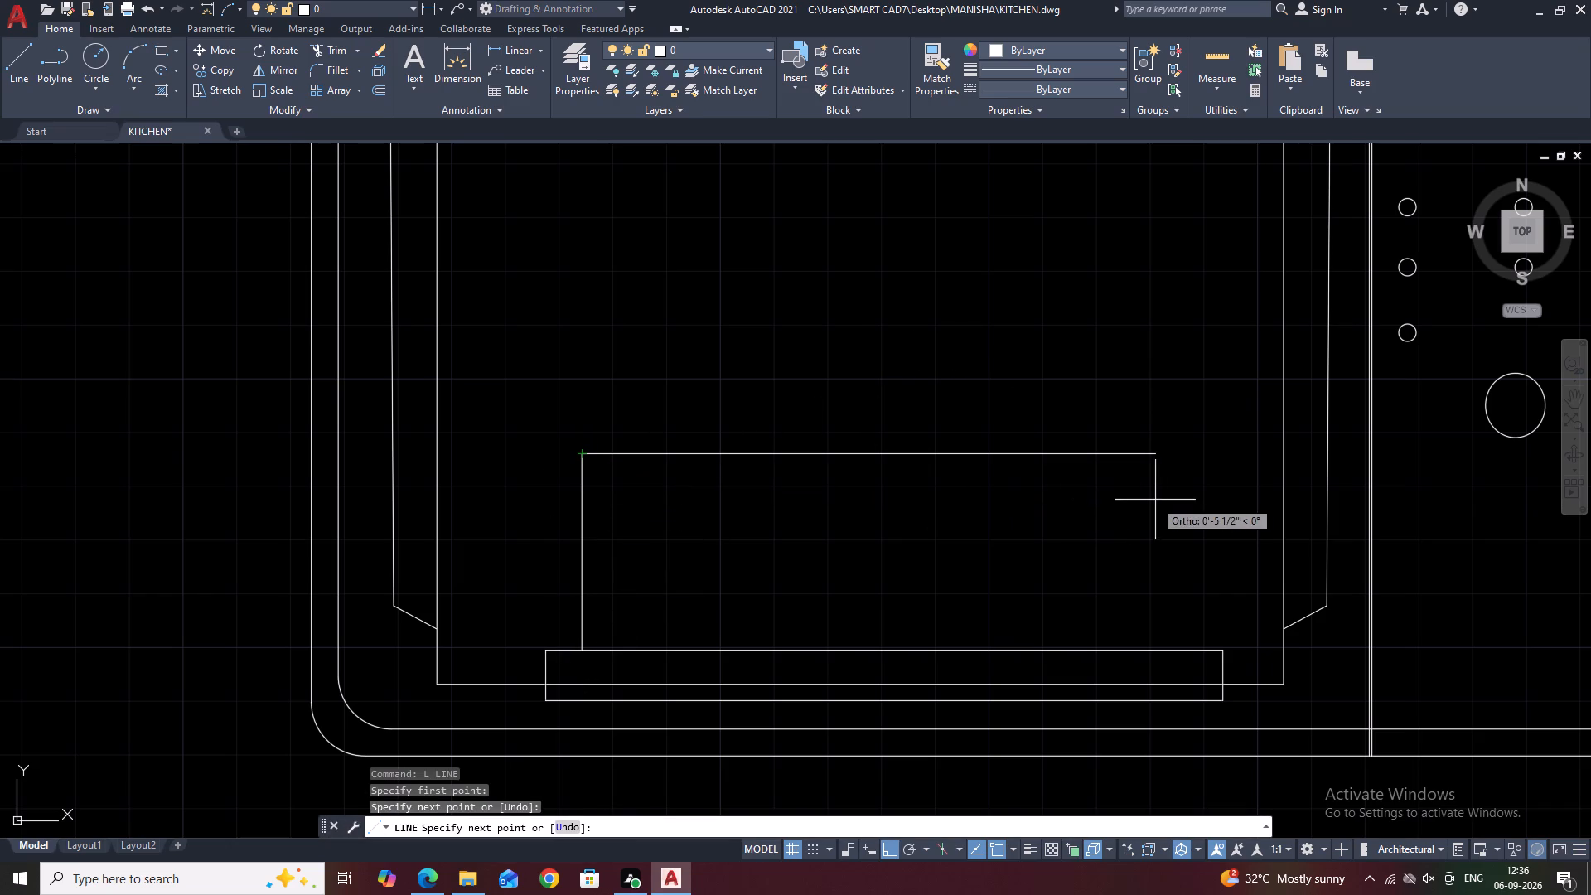
click(1178, 460)
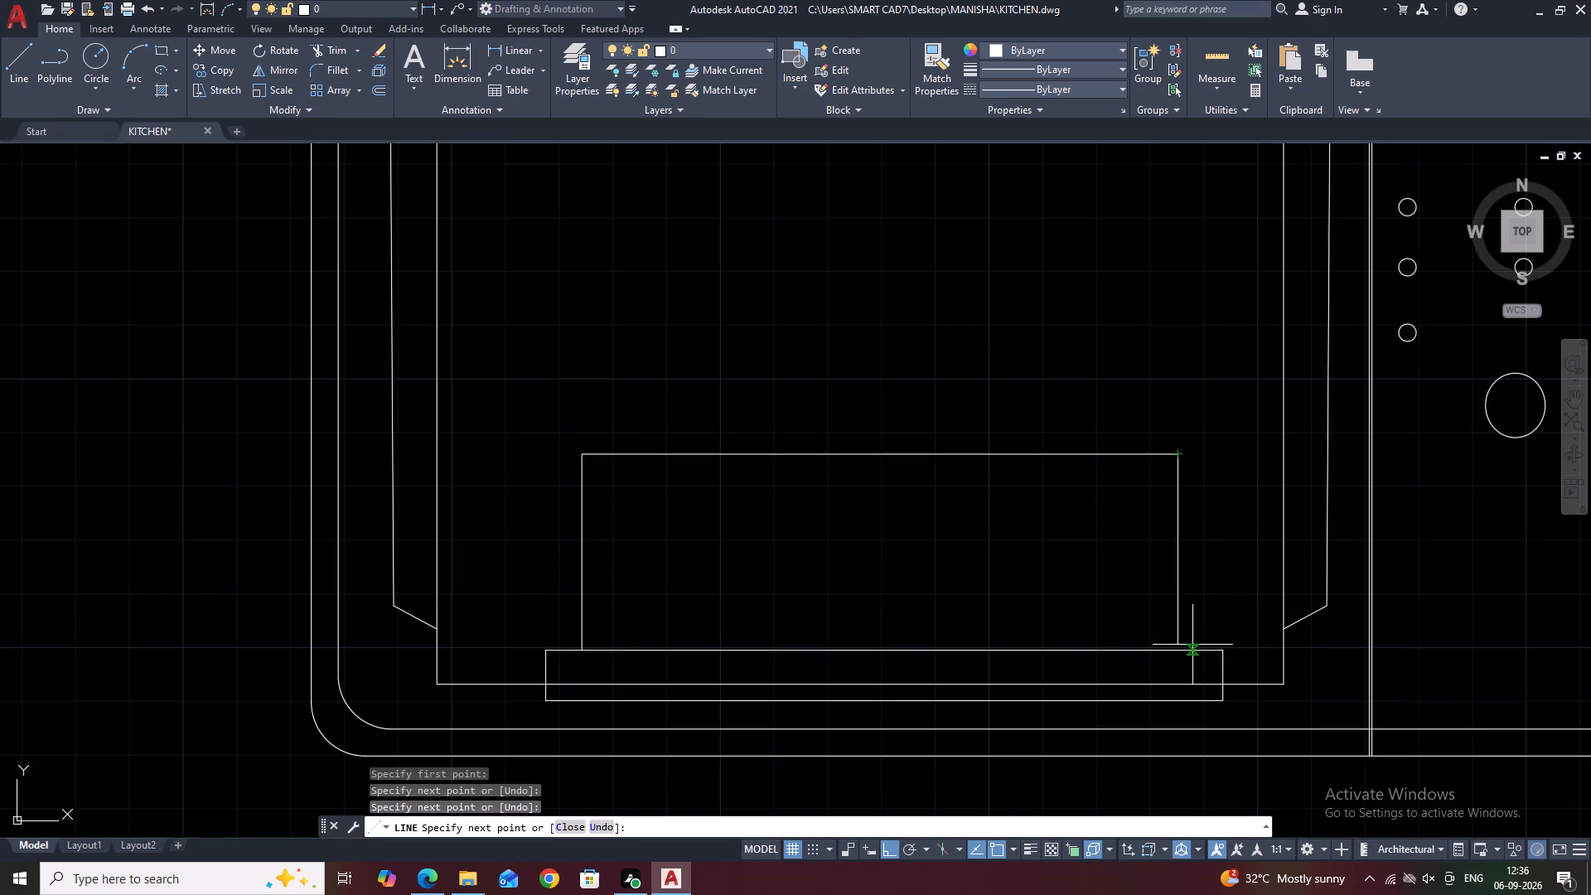
key(ctrl+z)
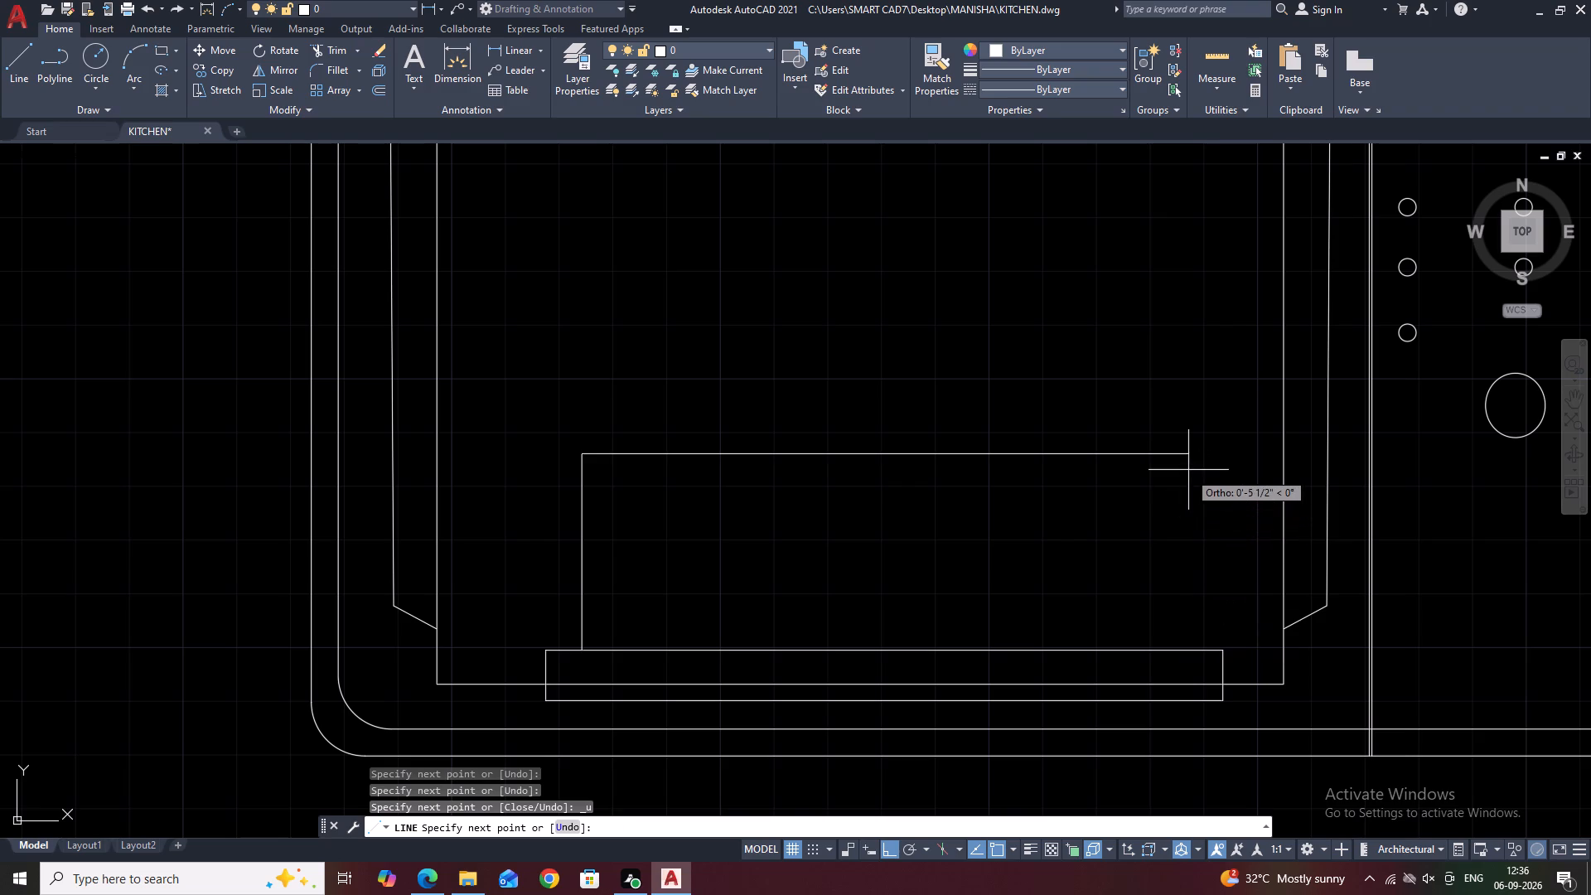
click(1192, 455)
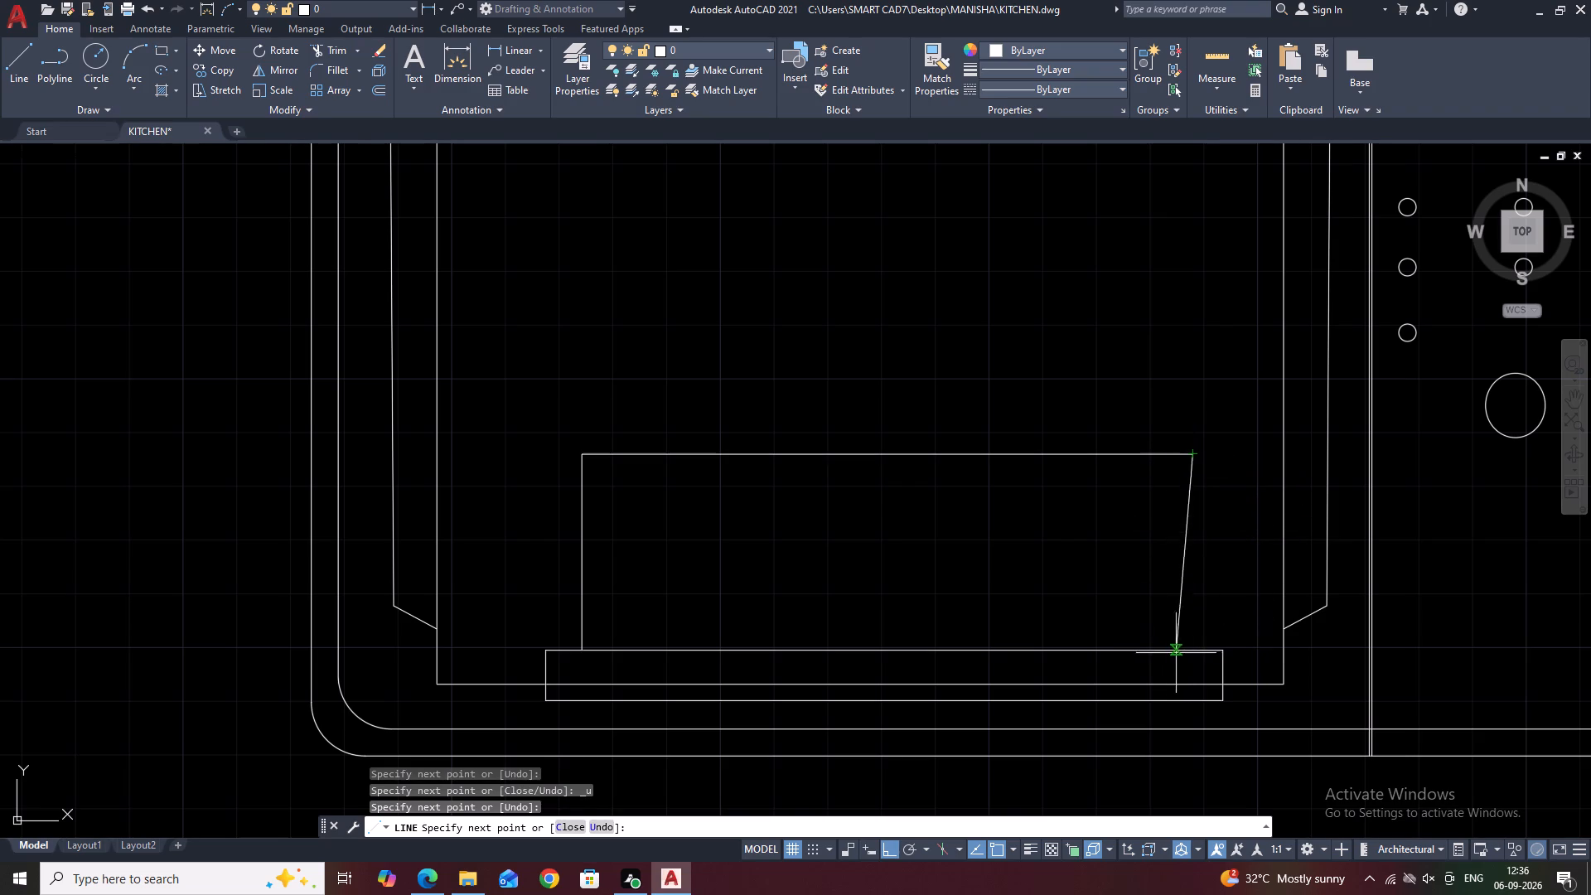
click(1192, 648)
key(Escape)
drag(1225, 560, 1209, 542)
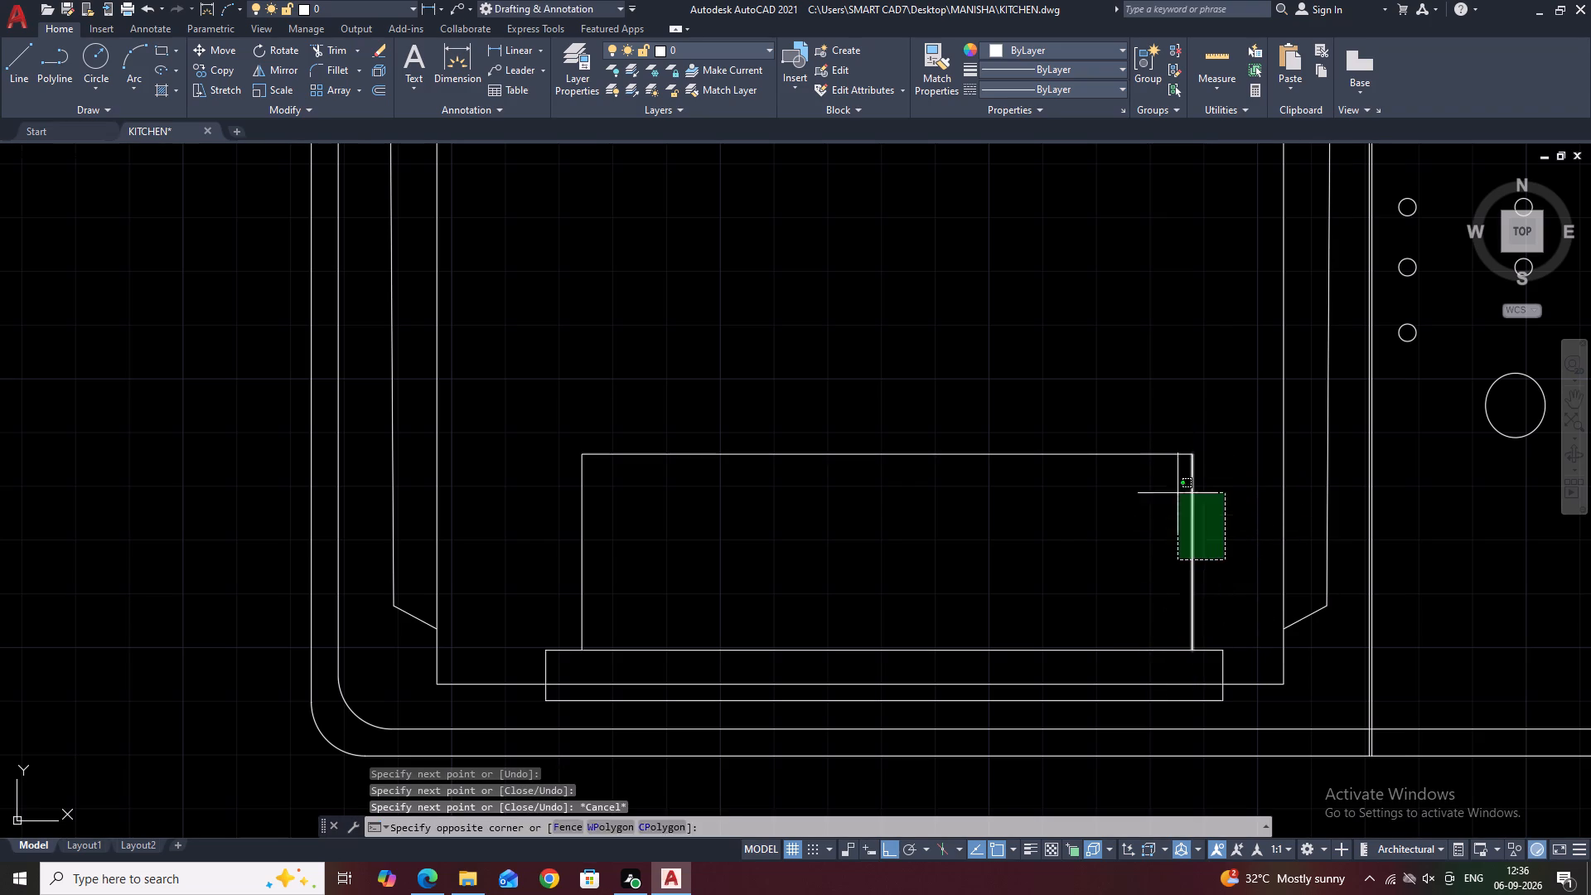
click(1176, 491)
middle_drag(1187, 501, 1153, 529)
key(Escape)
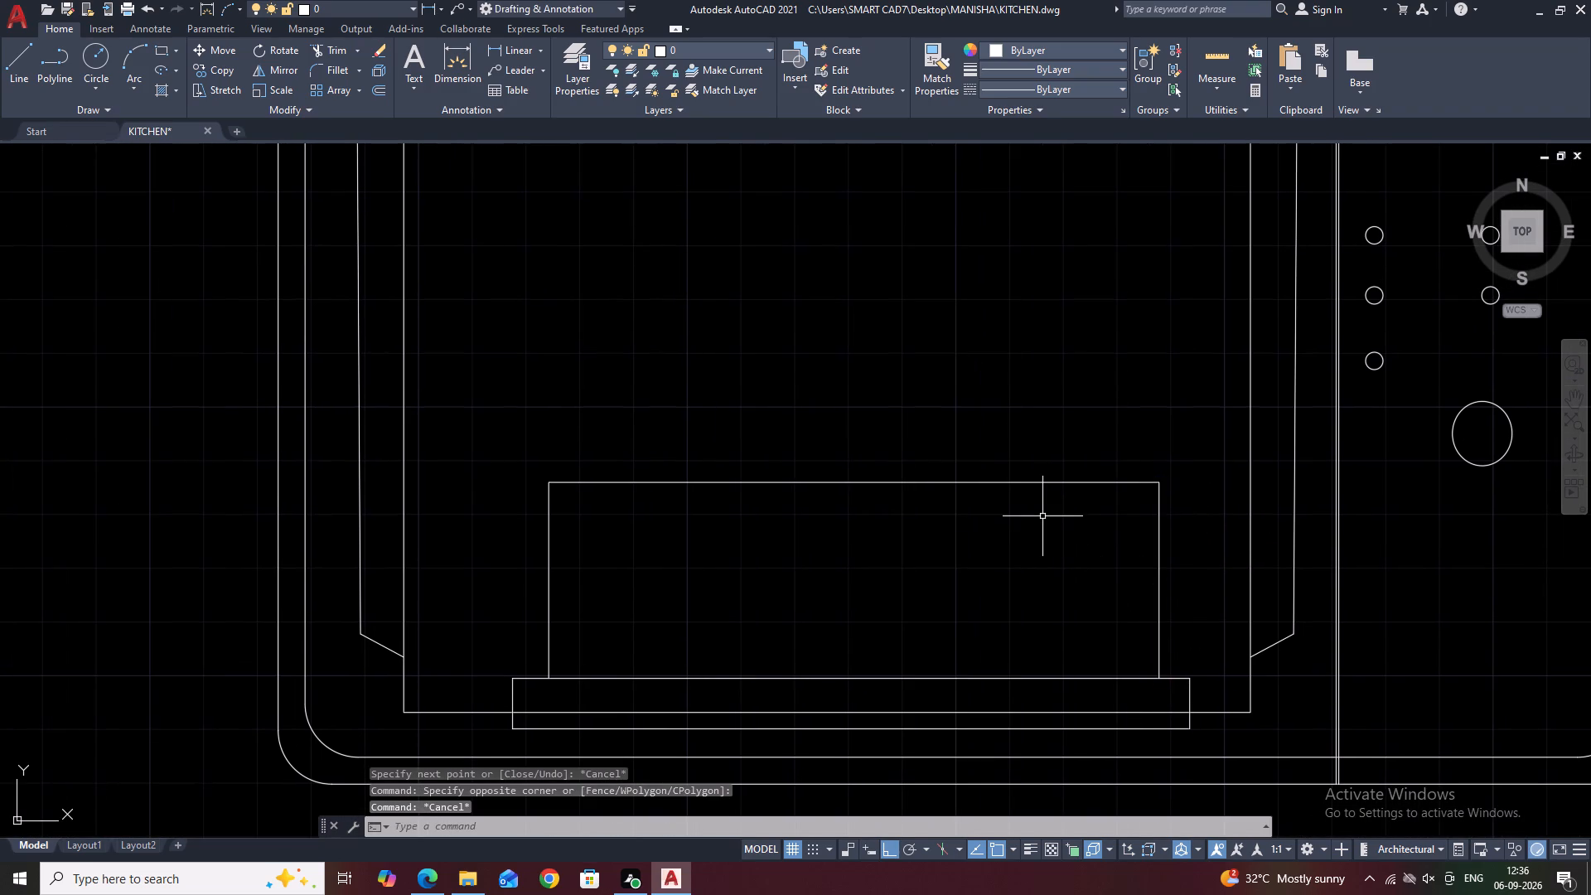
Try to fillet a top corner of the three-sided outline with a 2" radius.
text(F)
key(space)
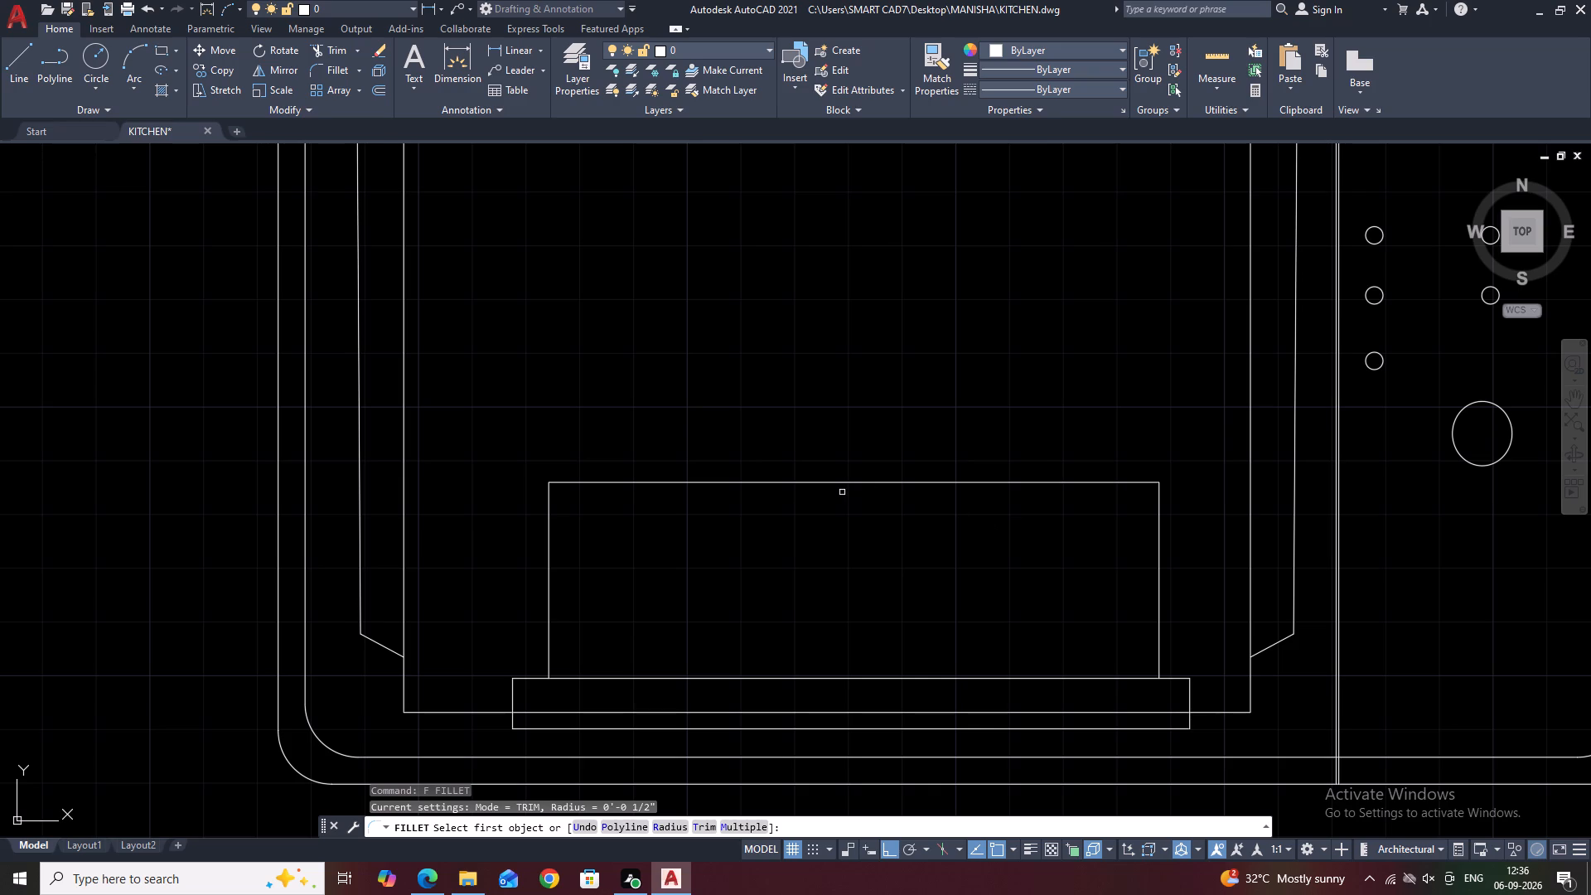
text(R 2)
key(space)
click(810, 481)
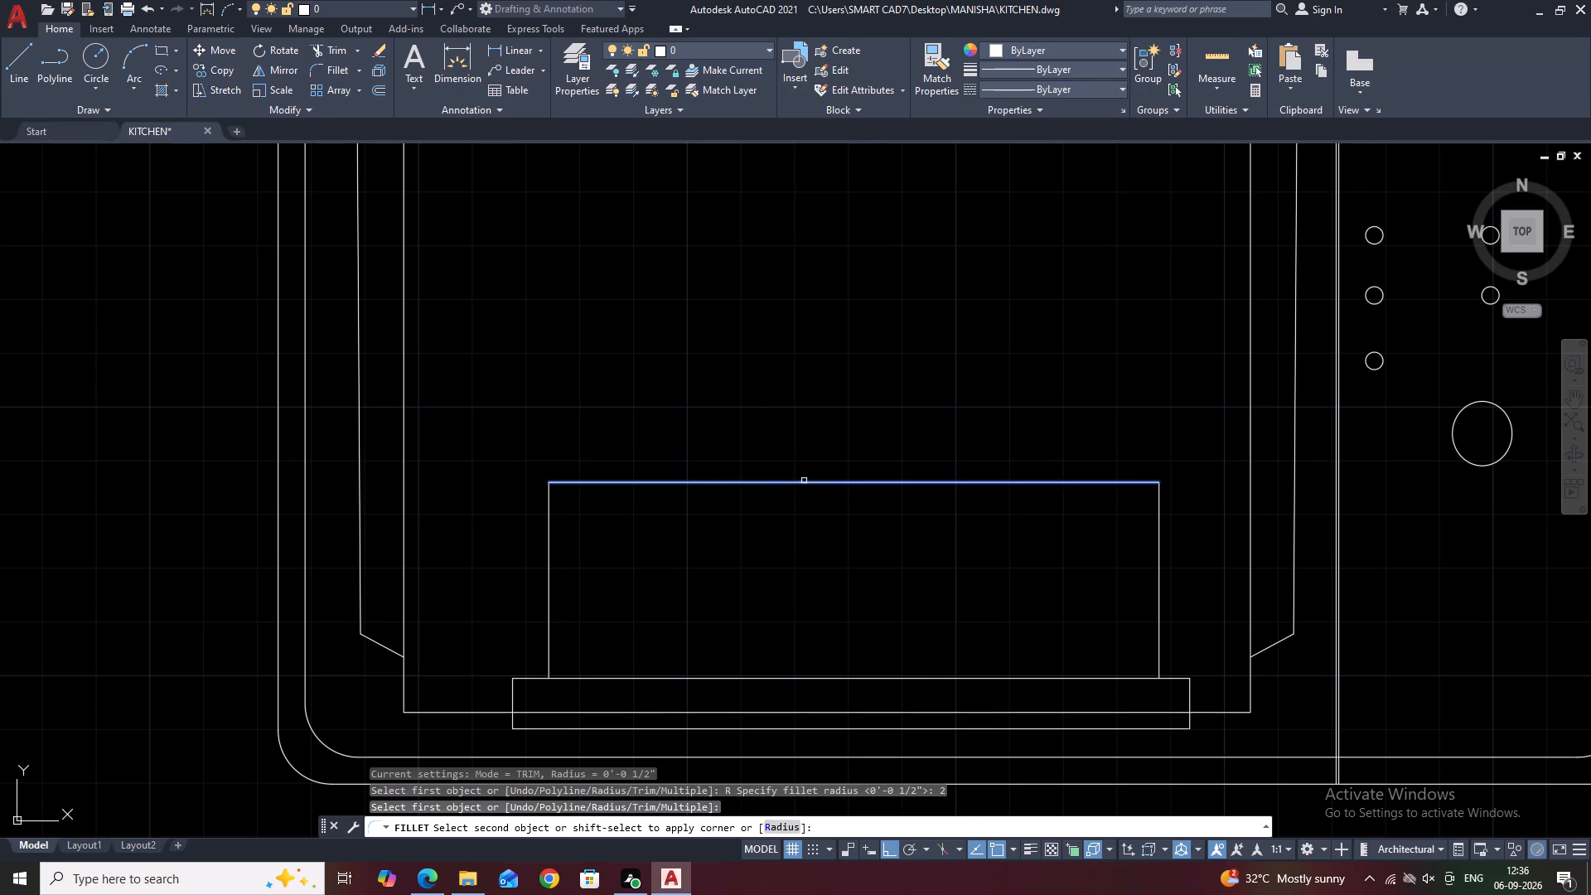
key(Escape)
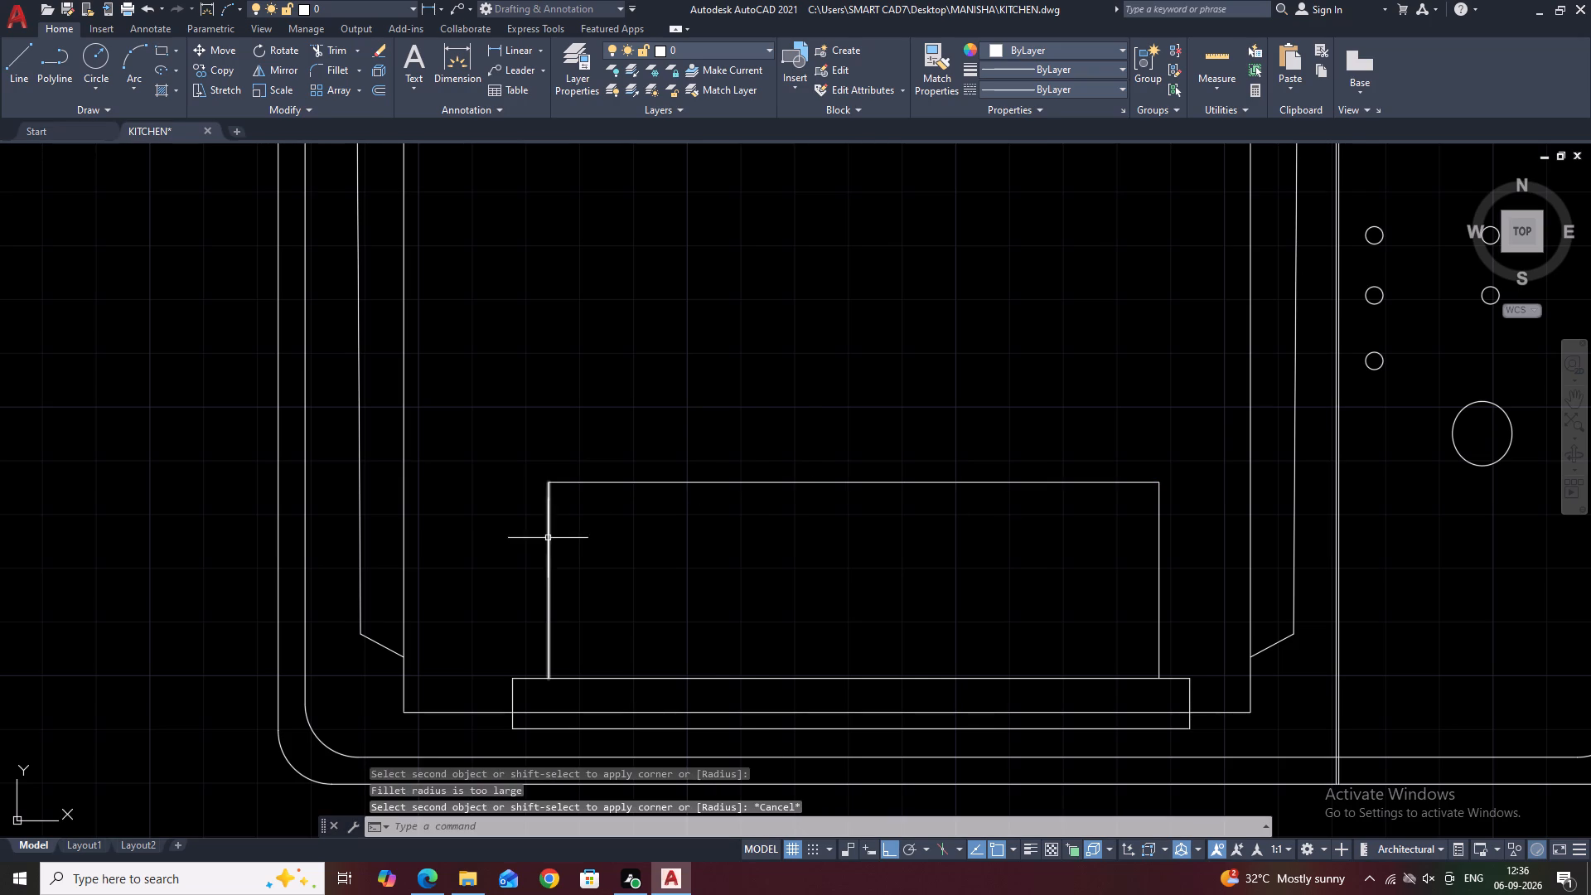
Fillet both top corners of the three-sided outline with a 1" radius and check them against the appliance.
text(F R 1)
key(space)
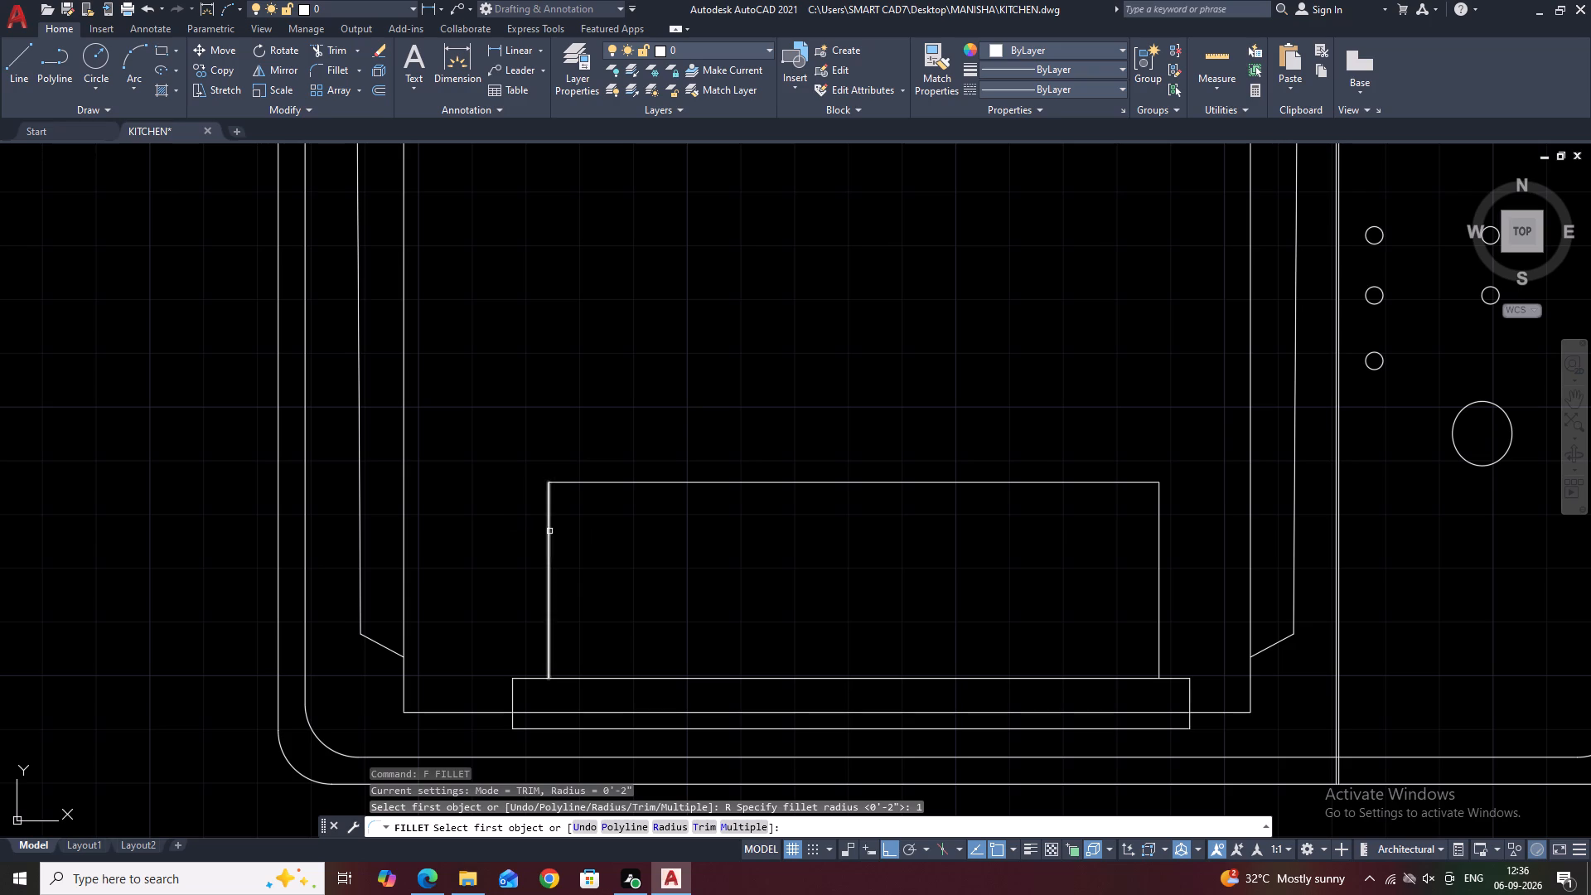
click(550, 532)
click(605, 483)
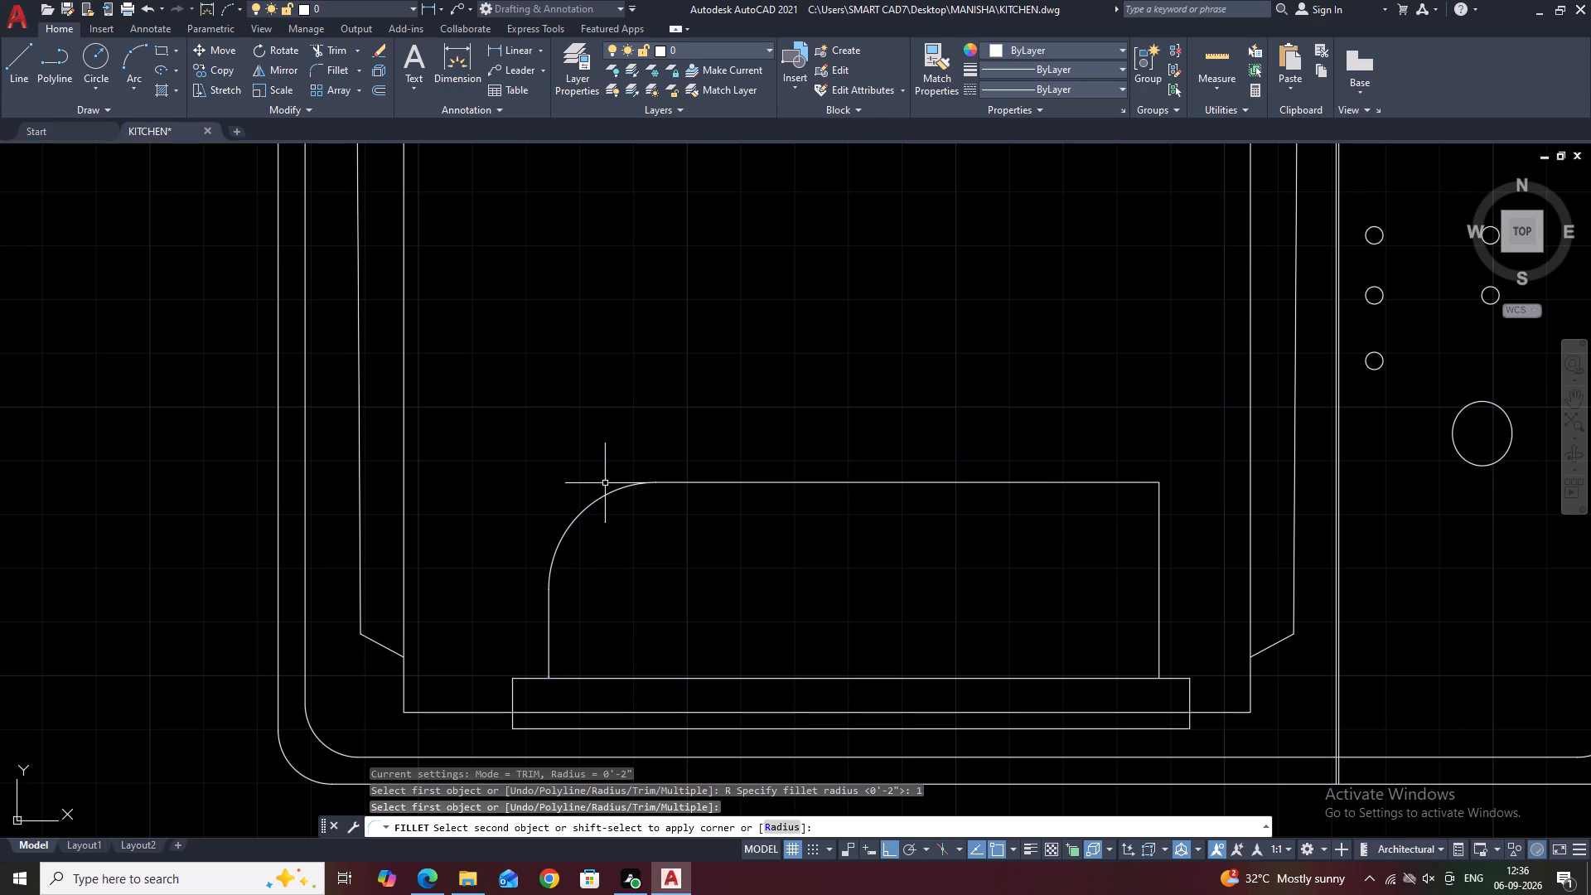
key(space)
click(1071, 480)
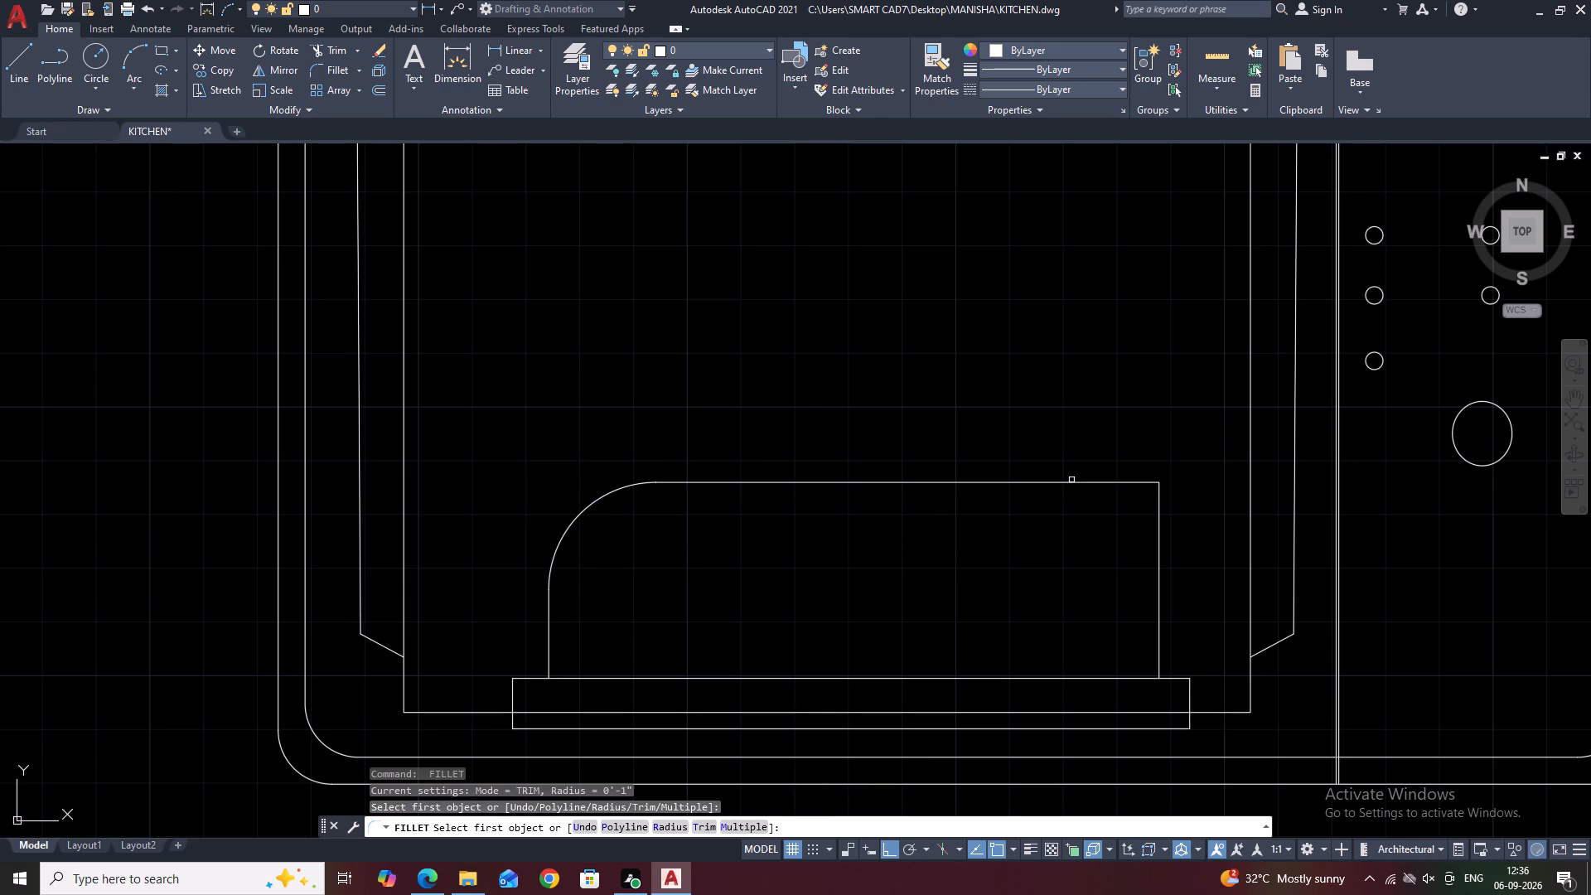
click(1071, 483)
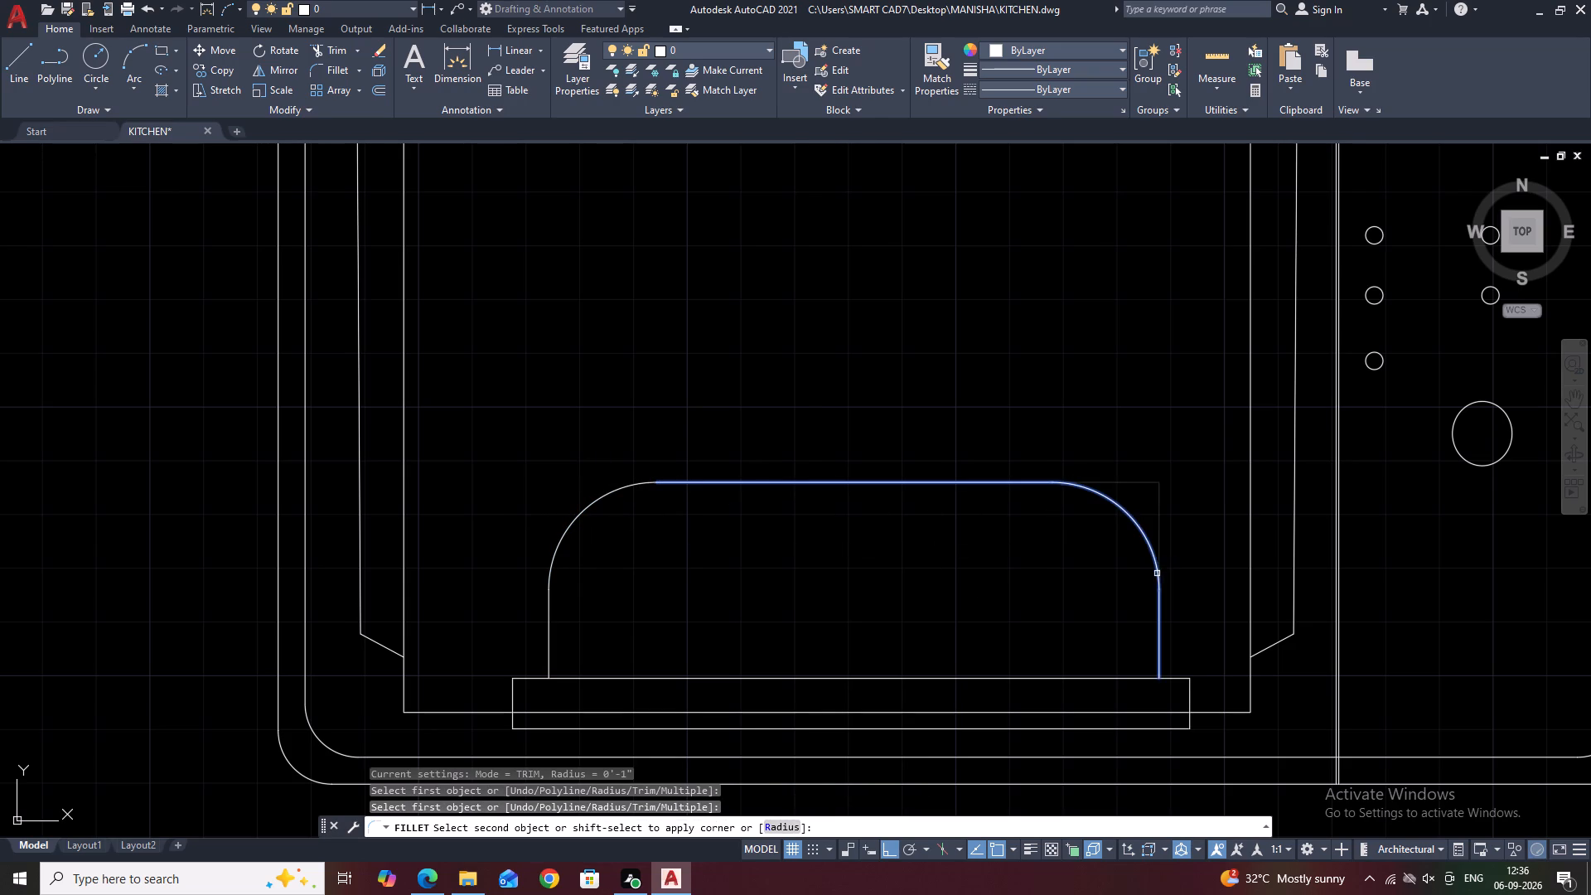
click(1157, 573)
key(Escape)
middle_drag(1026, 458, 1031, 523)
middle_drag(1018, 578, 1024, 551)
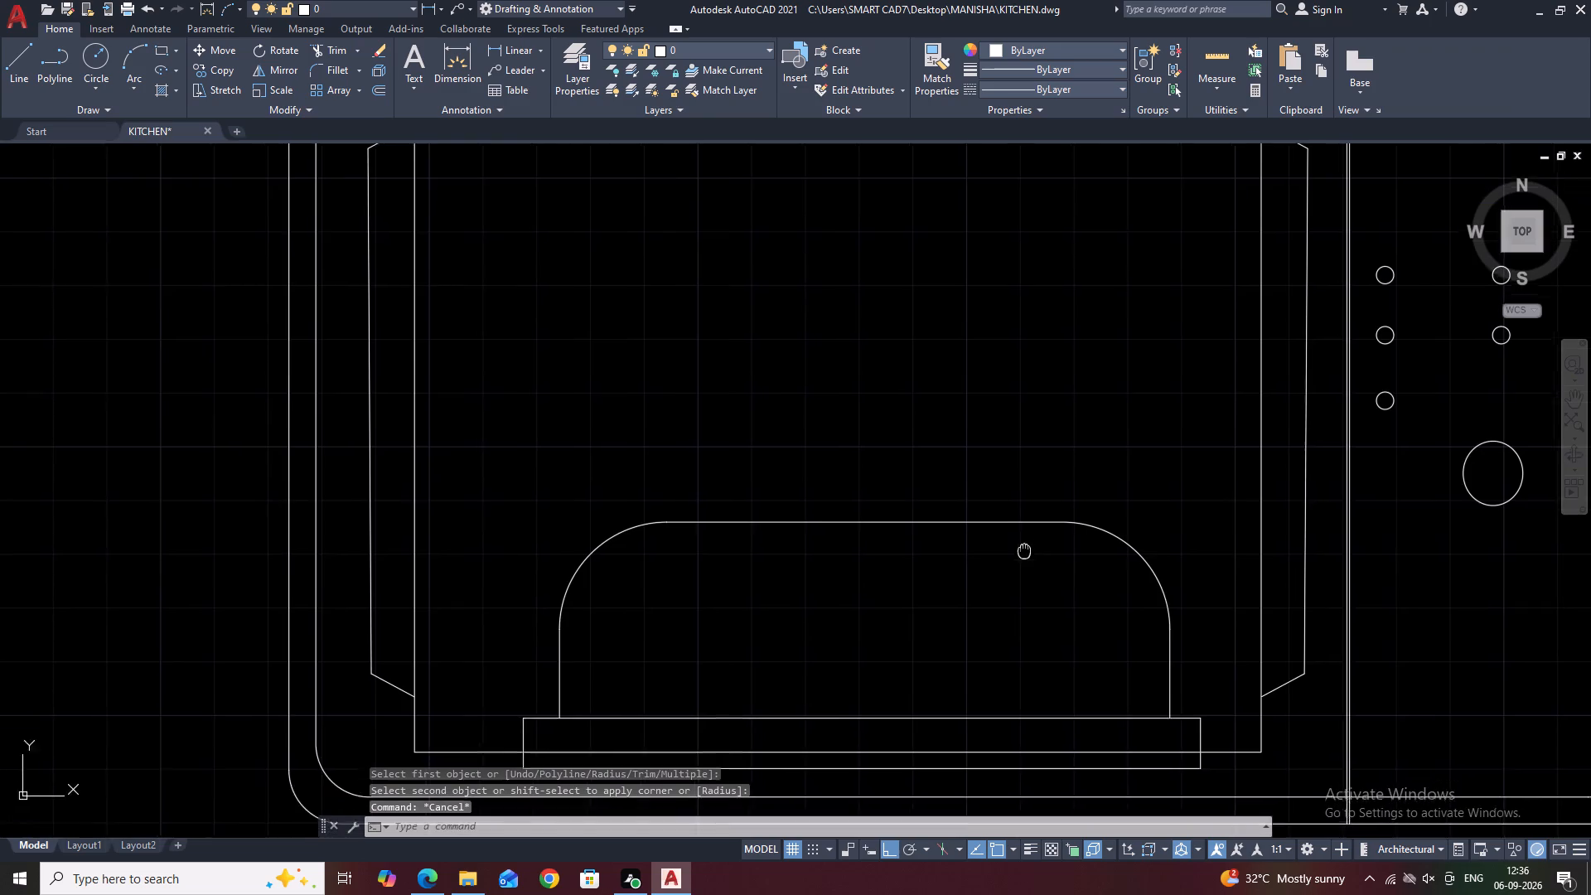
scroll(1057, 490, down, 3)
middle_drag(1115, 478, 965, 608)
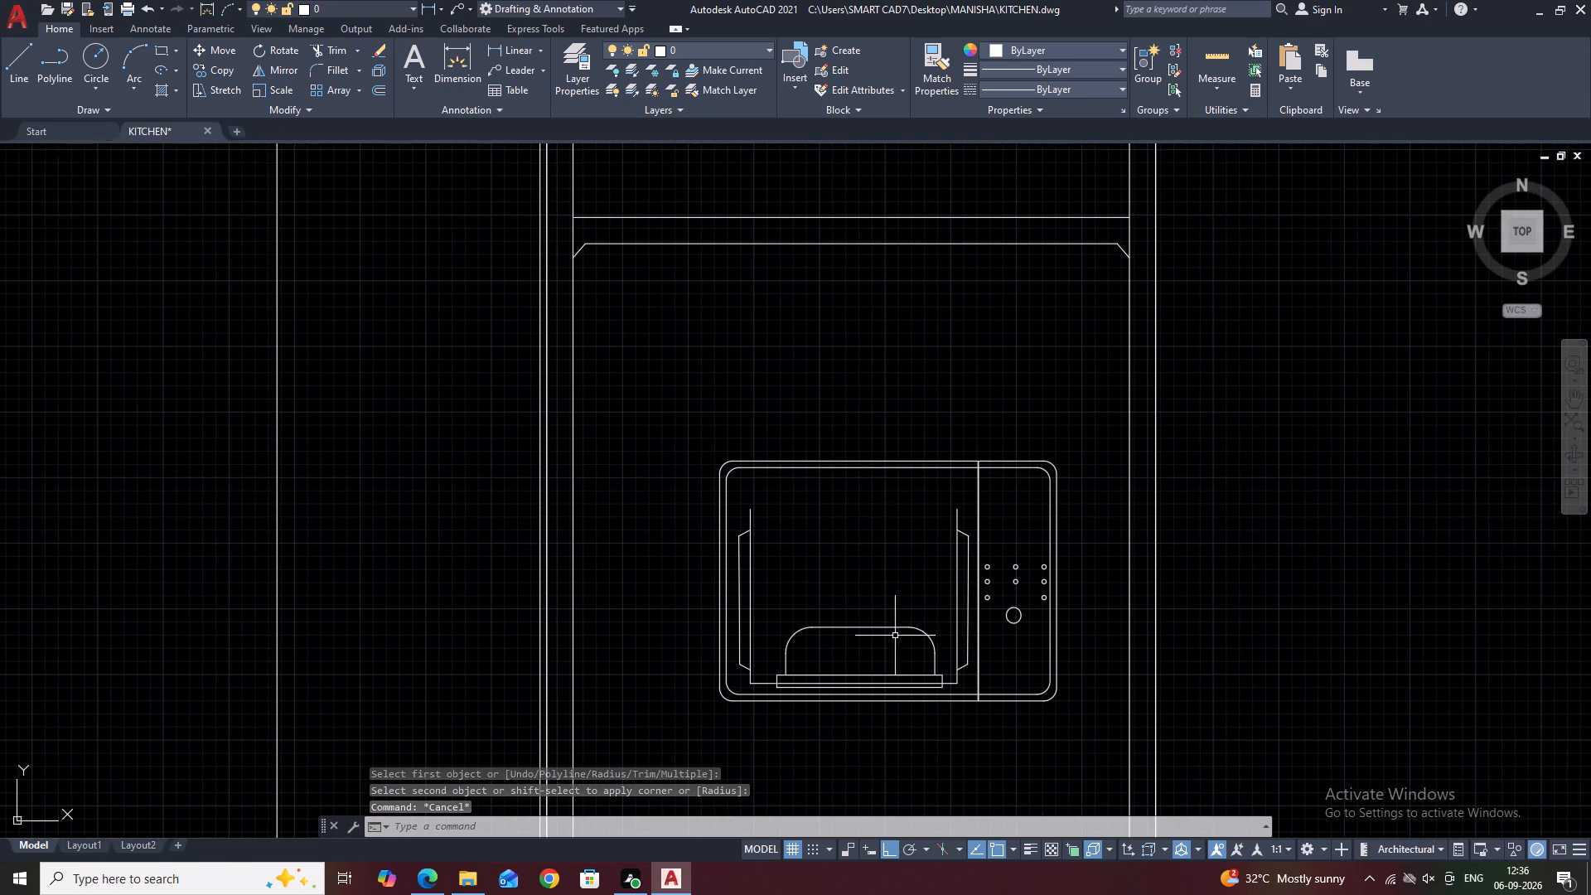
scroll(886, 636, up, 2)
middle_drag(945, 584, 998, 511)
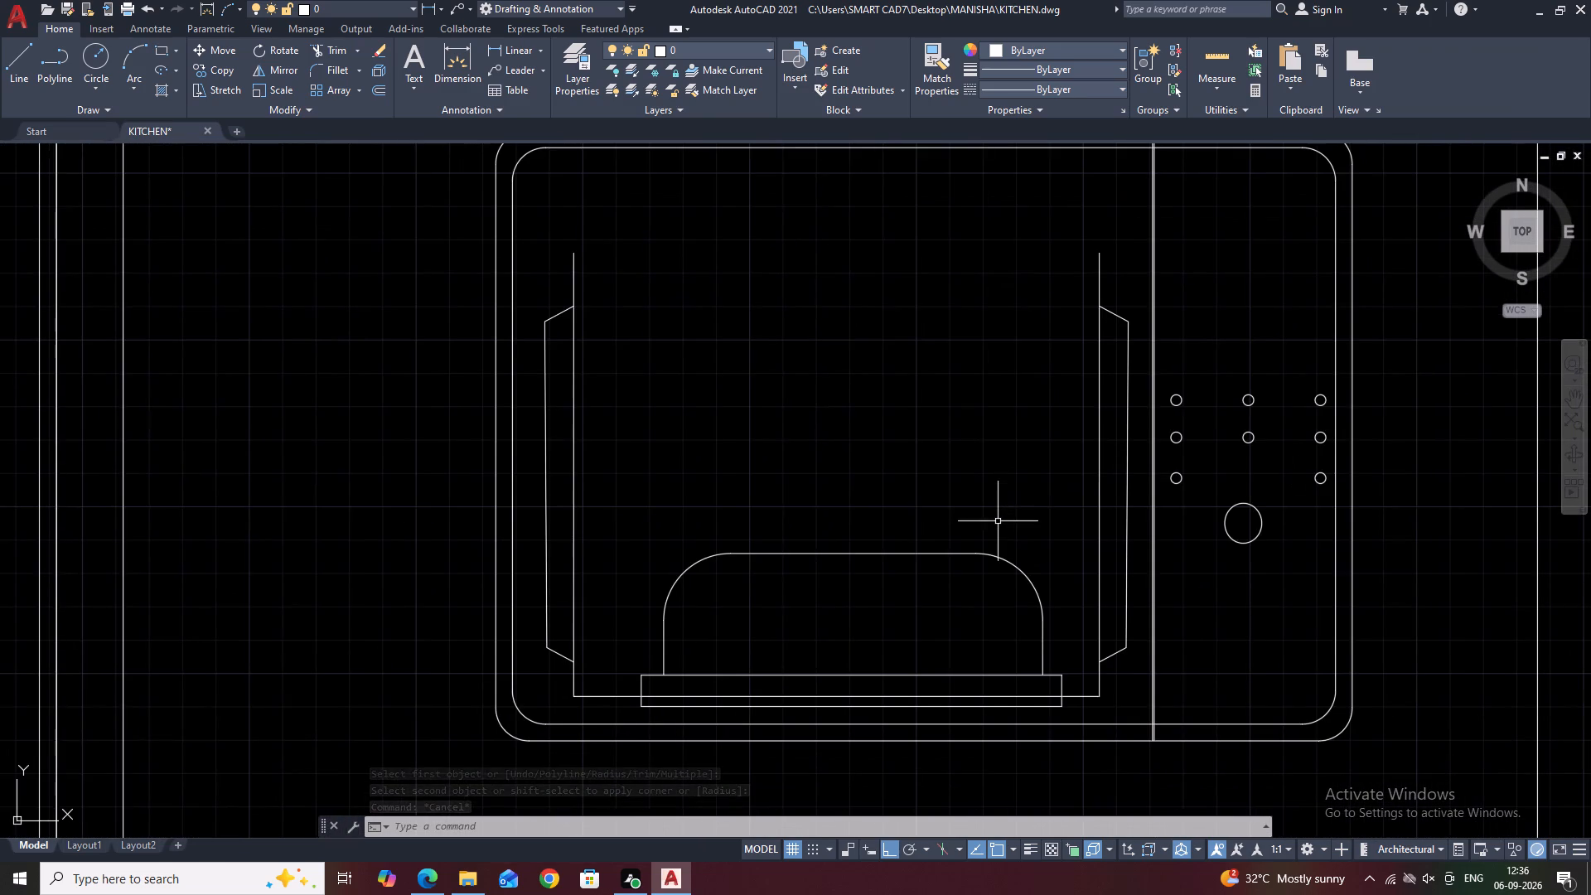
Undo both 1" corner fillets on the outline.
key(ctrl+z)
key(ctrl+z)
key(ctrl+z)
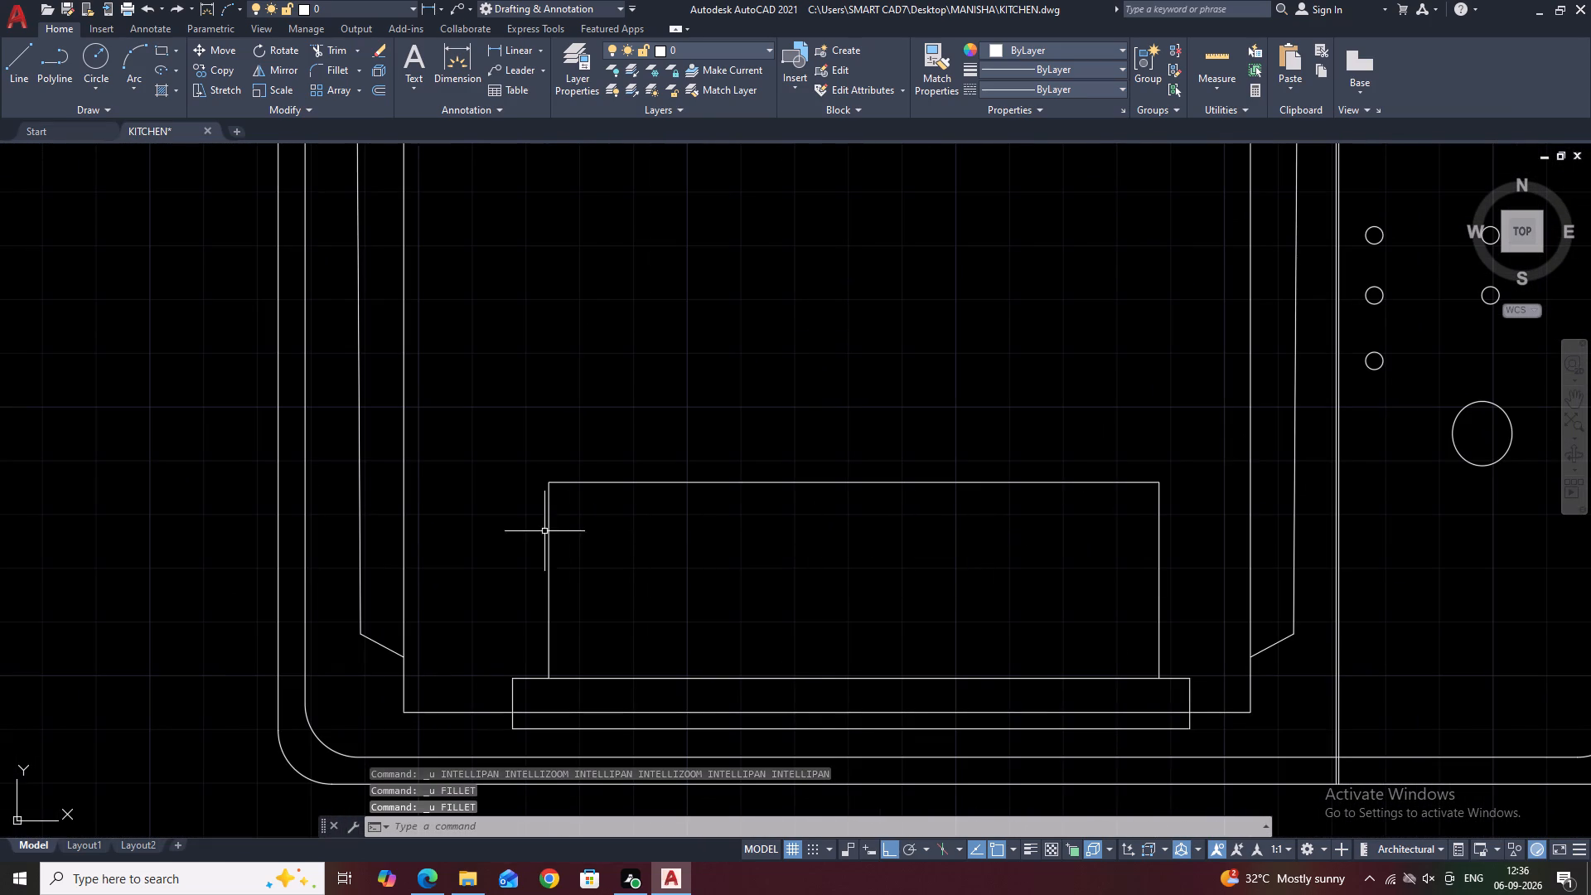
Draw a short diagonal line across the outline's top-left corner, from its left side to its top line.
key(l)
key(space)
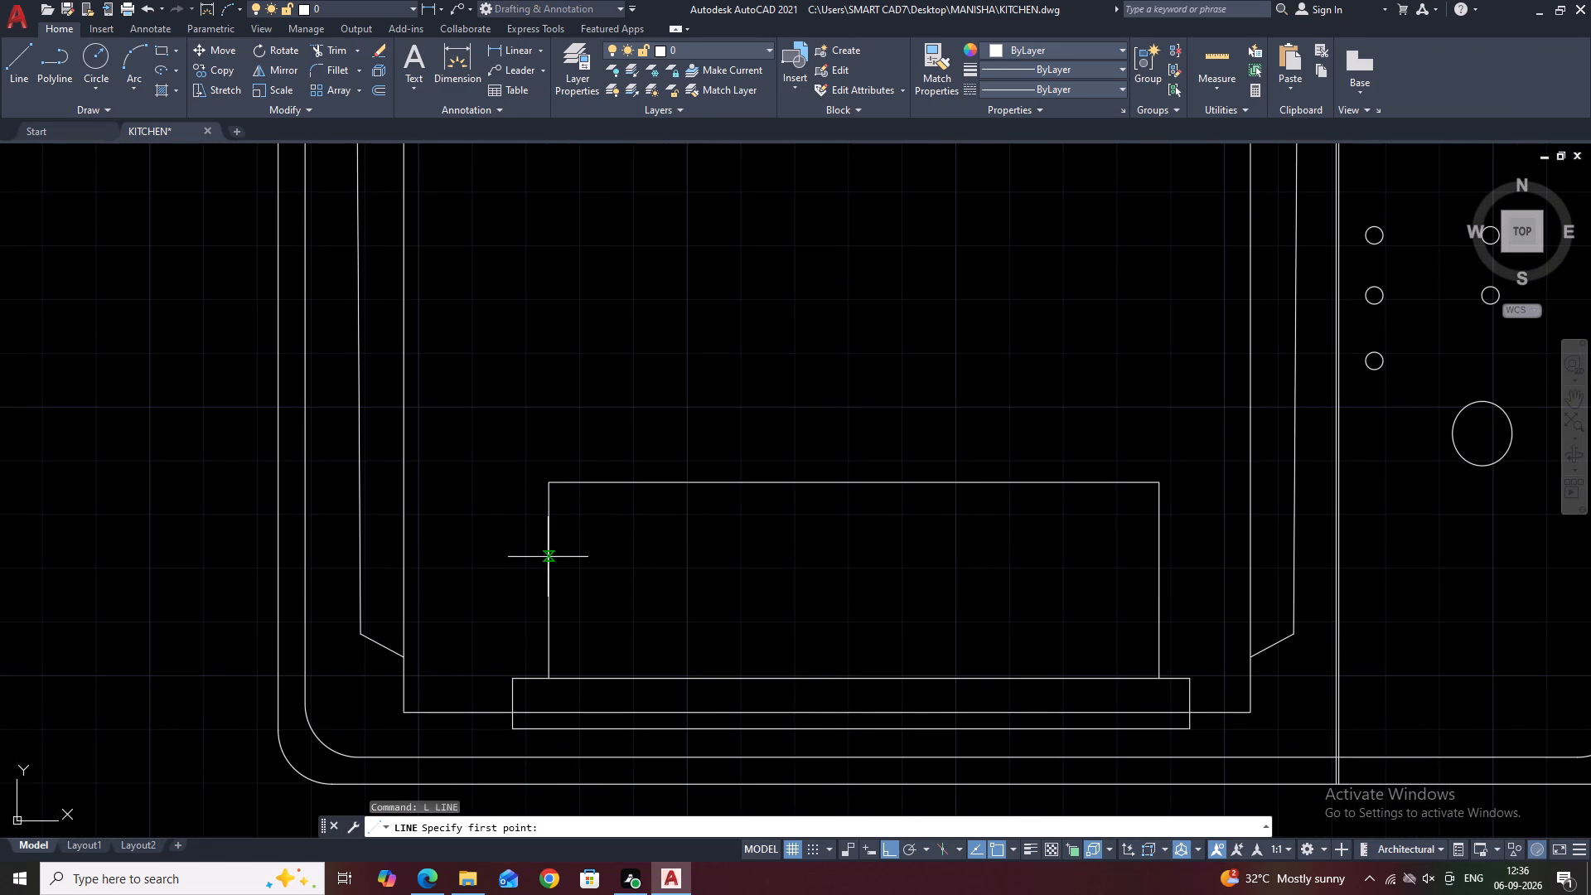
click(548, 549)
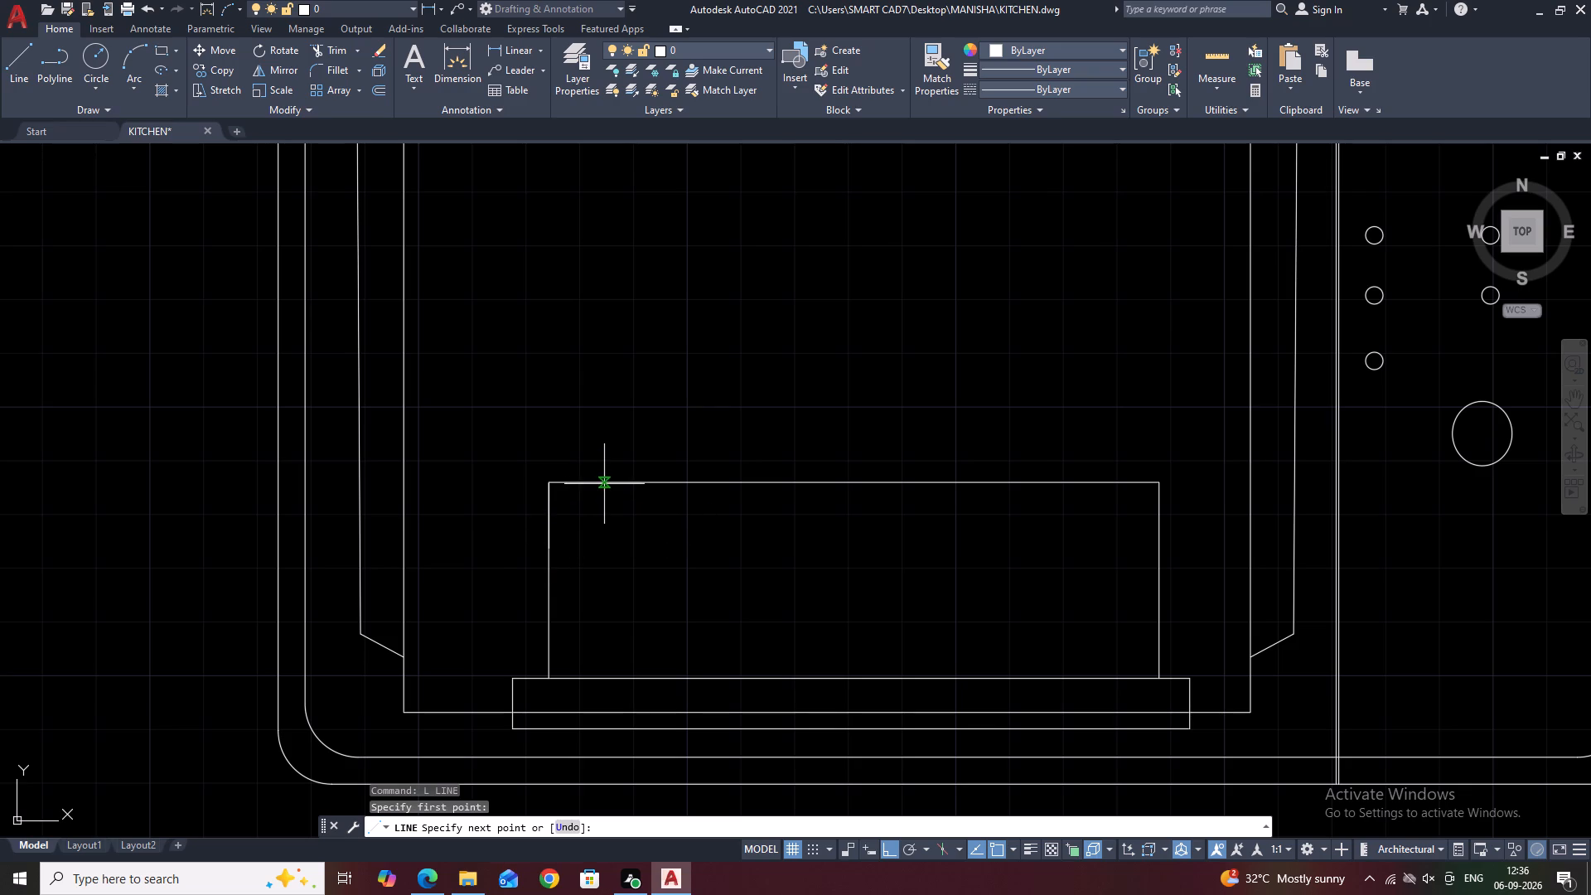
click(607, 483)
key(Escape)
Mirror the diagonal corner line about the outline's vertical centre axis, keeping the original.
click(581, 510)
middle_drag(619, 442, 599, 473)
key(m)
key(i)
key(space)
scroll(597, 473, down, 1)
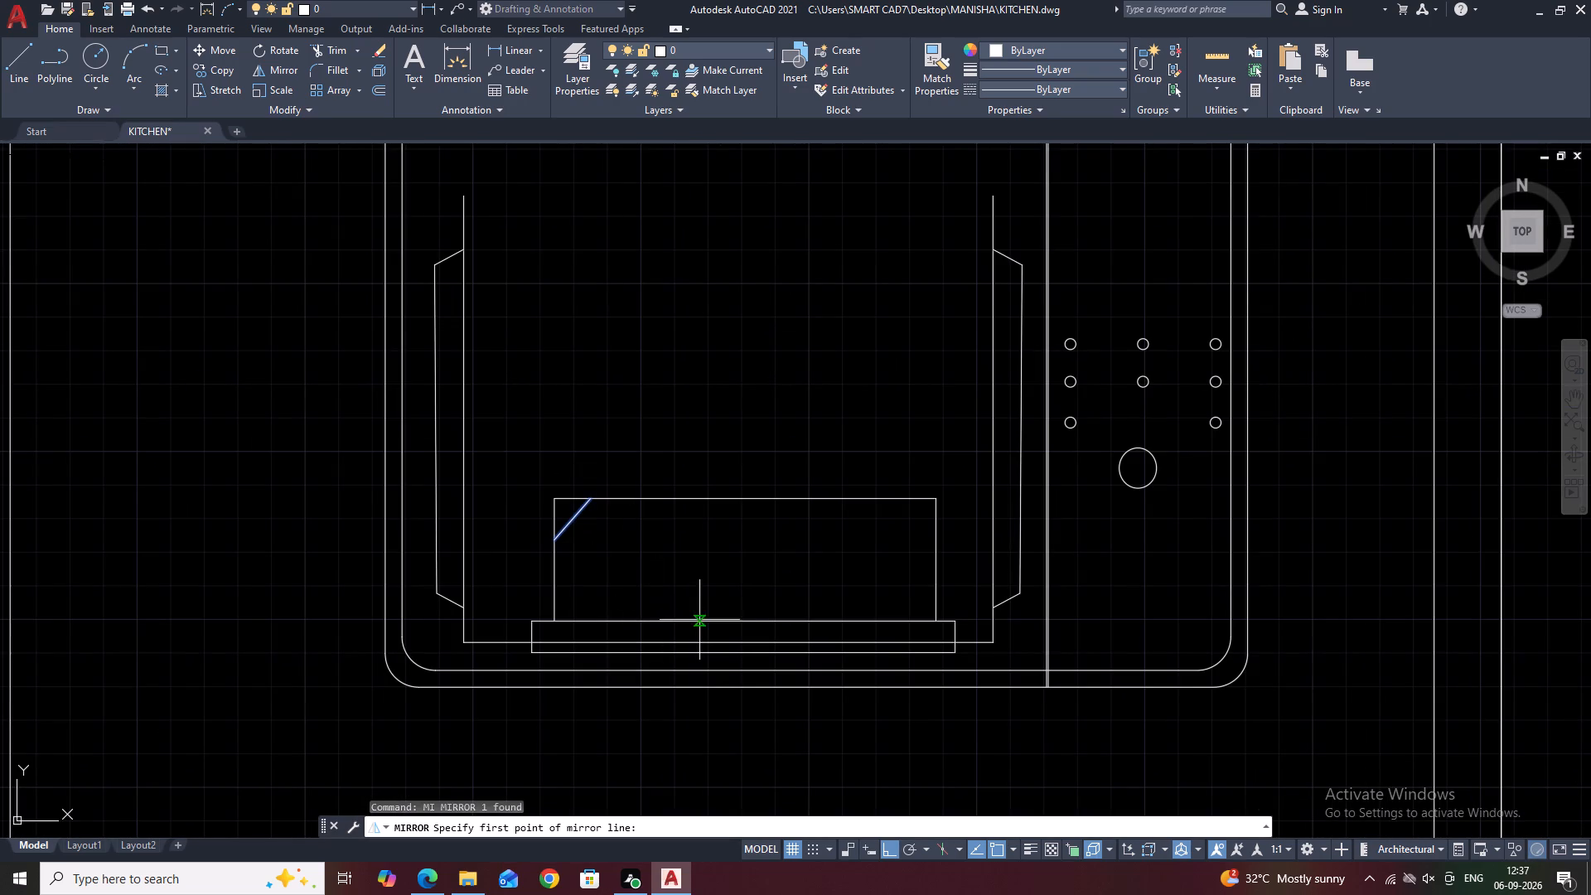
click(741, 622)
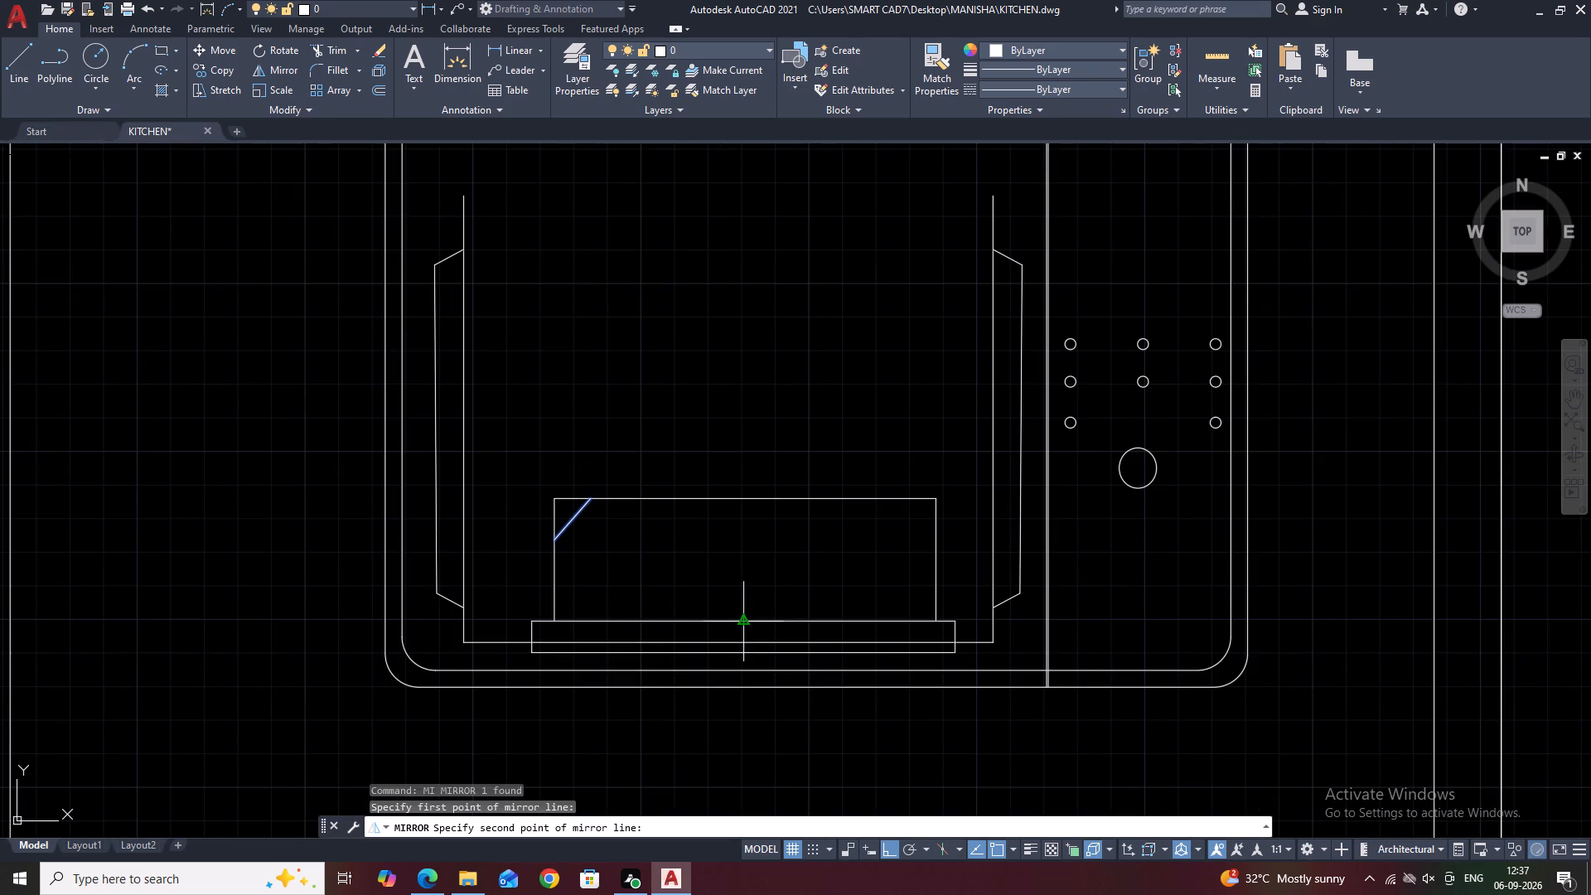
click(742, 503)
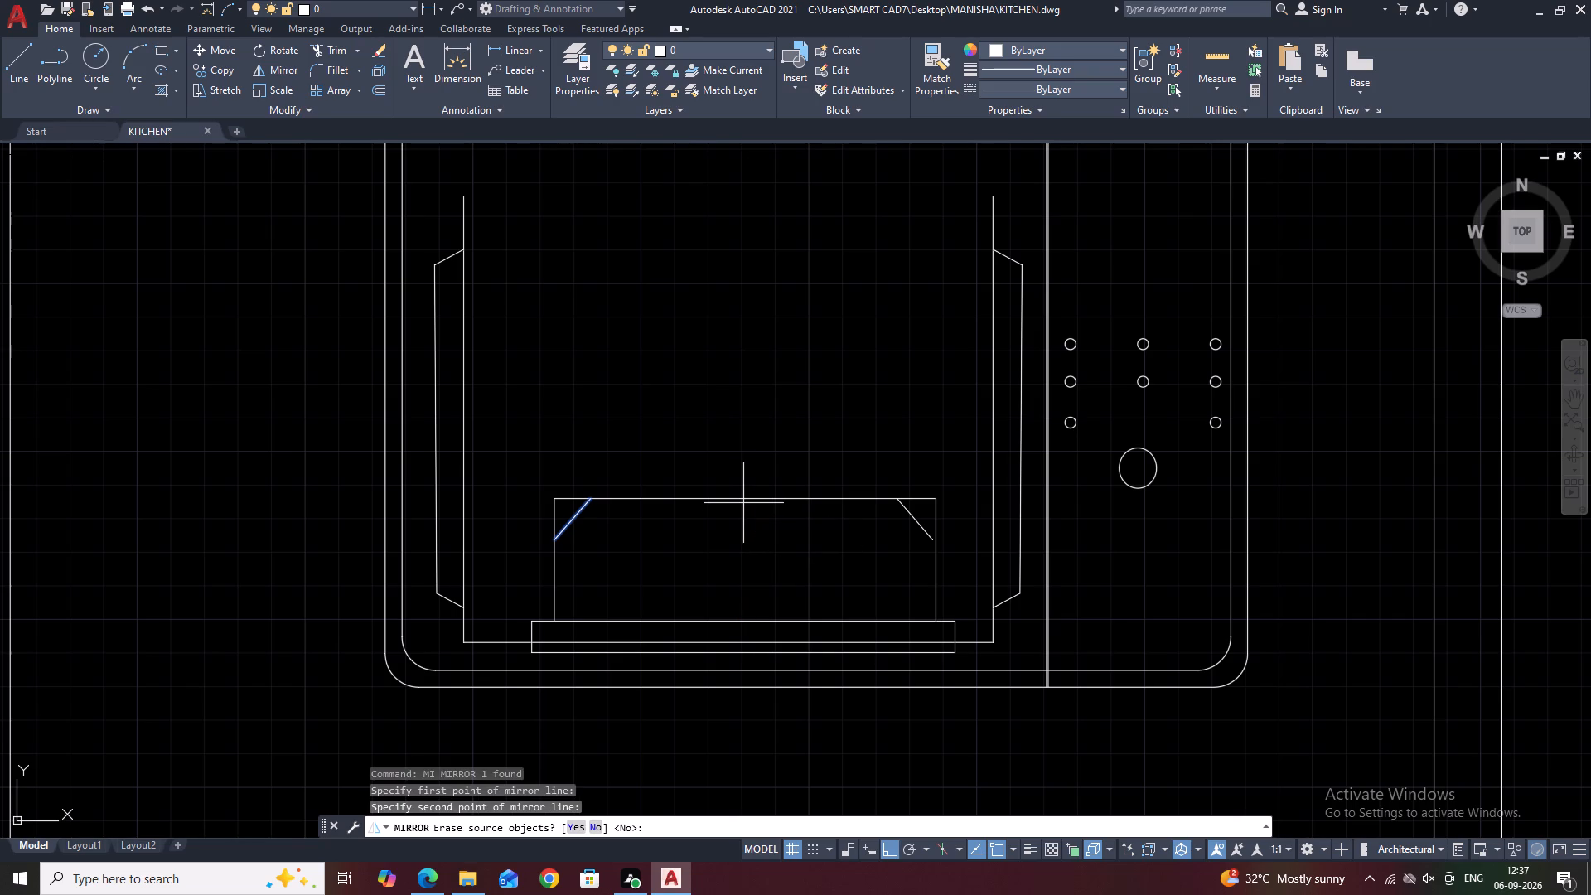
key(Return)
Stretch the mirrored diagonal's lower end to meet the outline's right vertical side.
scroll(917, 524, up, 2)
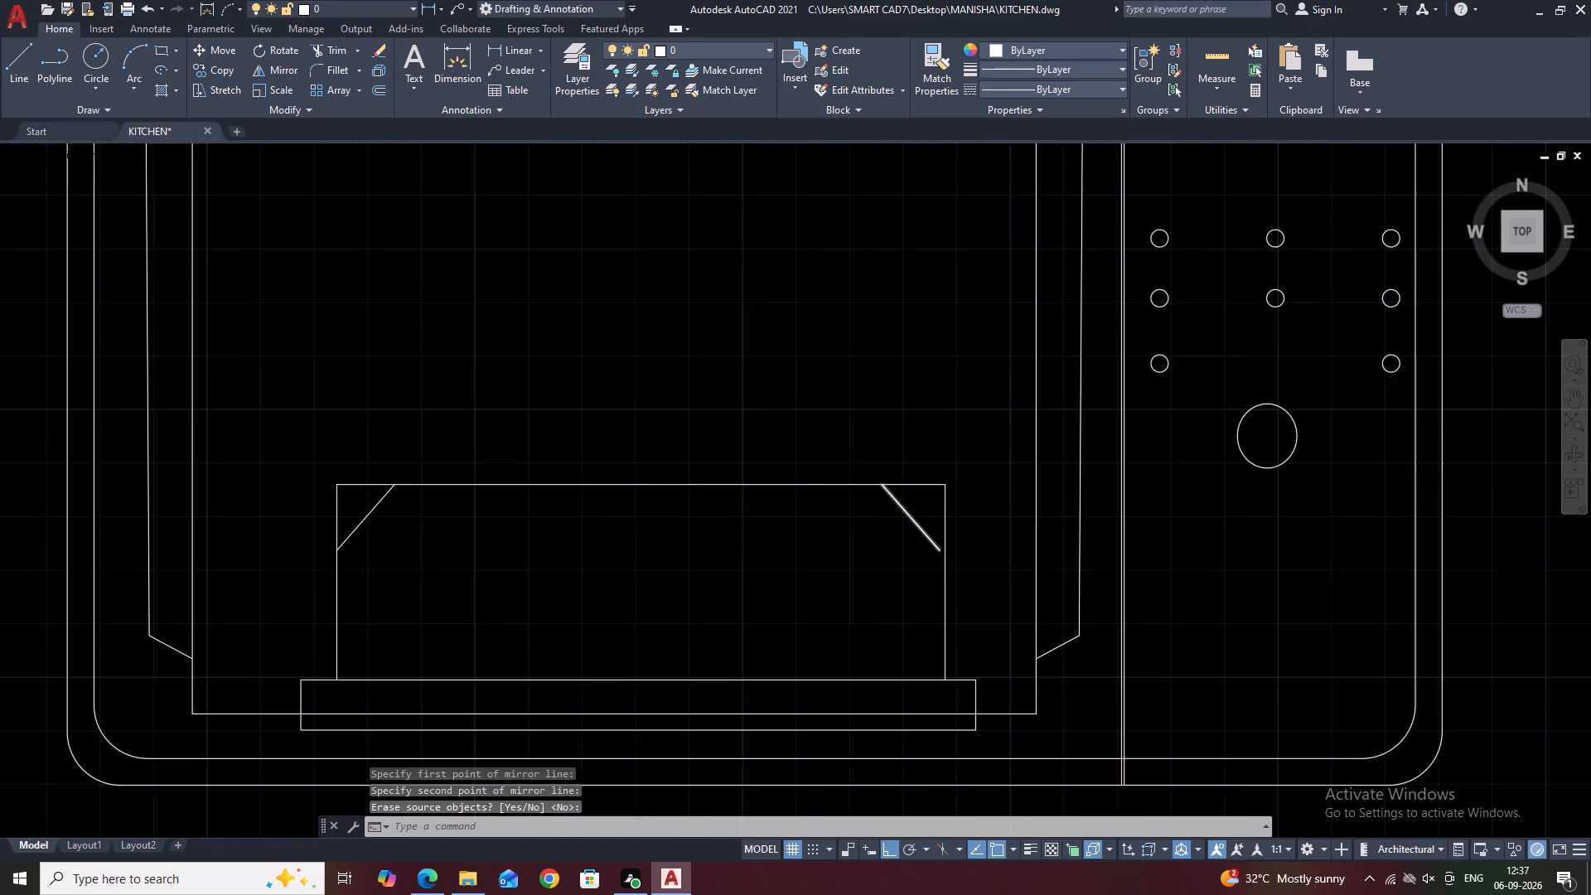
click(918, 524)
click(916, 535)
scroll(962, 581, up, 2)
click(930, 548)
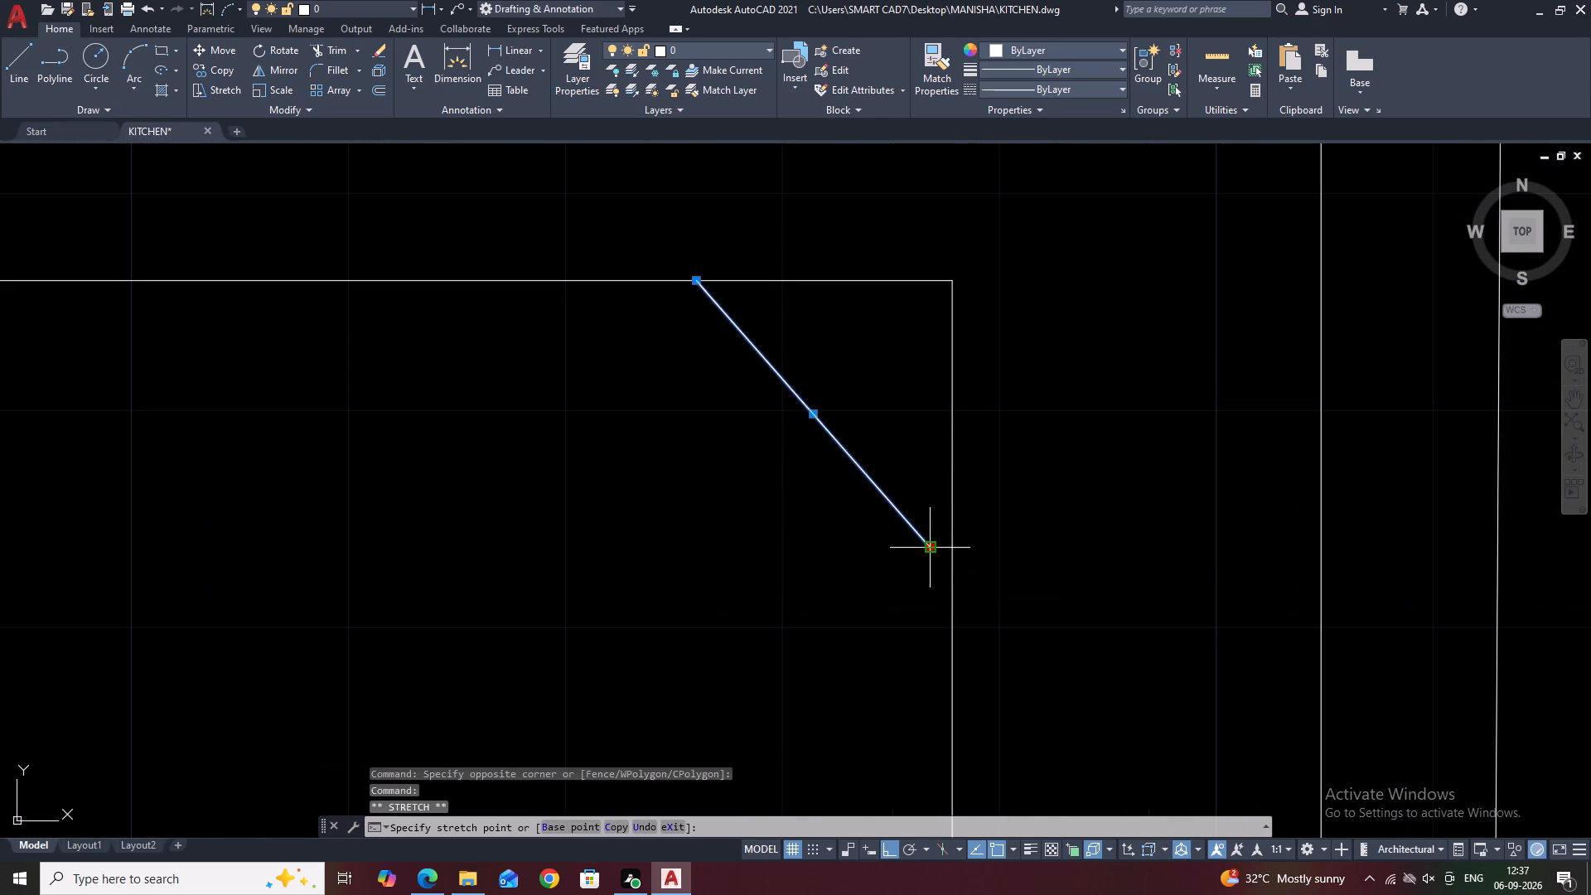
click(955, 573)
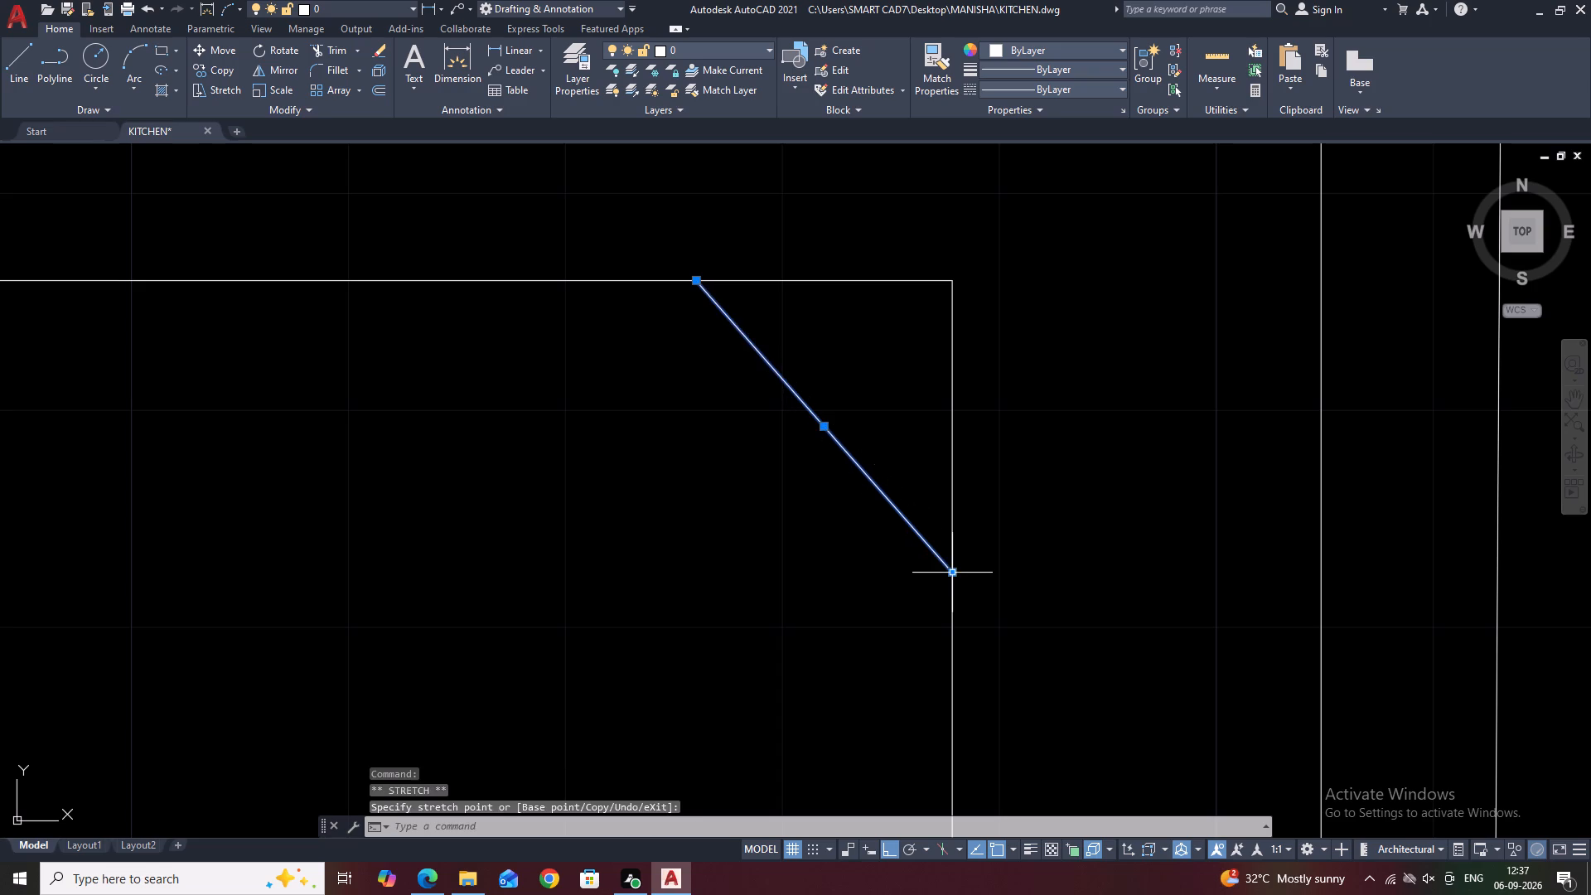
key(Escape)
Trim the square corner pieces outside both diagonals to leave chamfered top corners on the outline.
scroll(867, 507, down, 3)
middle_drag(904, 511, 999, 544)
text(TR)
key(space)
click(950, 472)
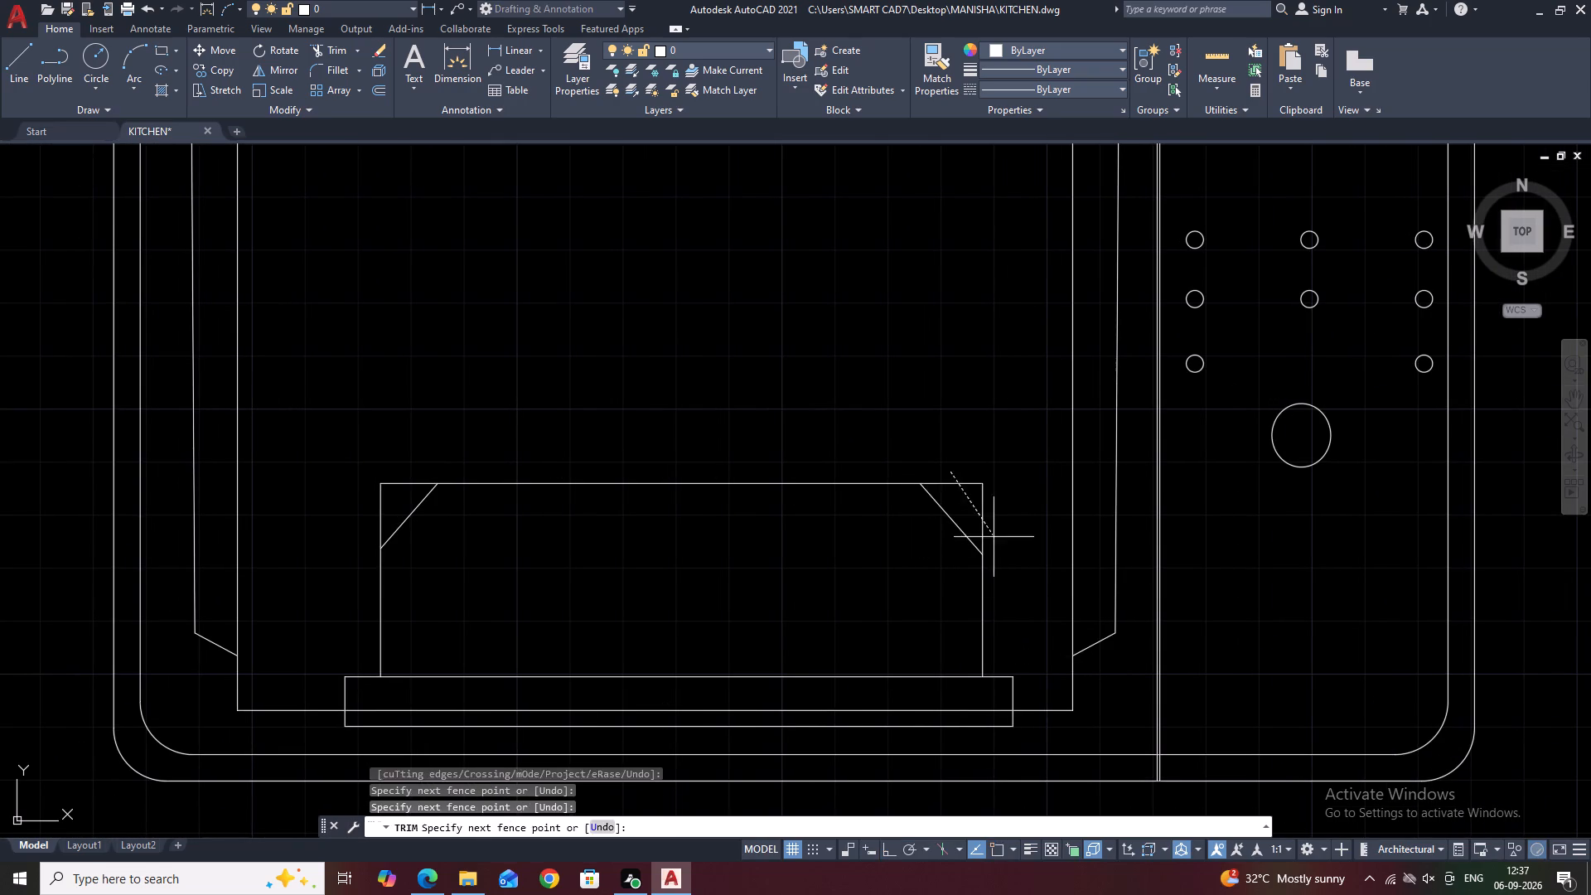
click(1003, 549)
scroll(760, 453, down, 2)
scroll(602, 494, up, 3)
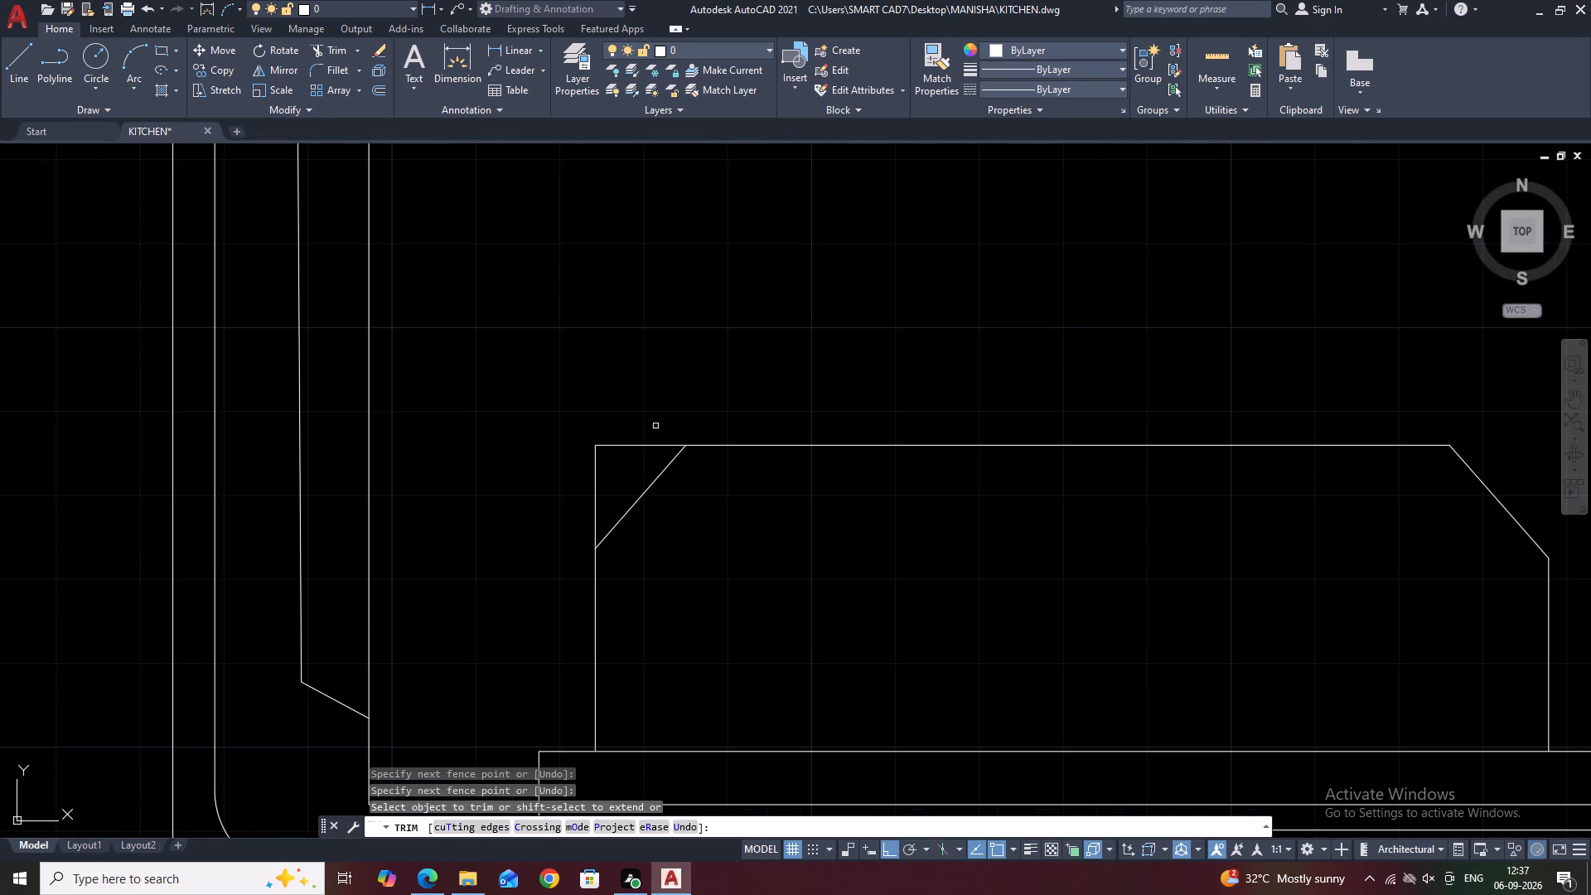
click(658, 424)
click(585, 484)
key(Escape)
Draw a vertical centre line from the midpoint of the thin rectangle's top edge up to the chamfered outline's top line.
scroll(854, 346, down, 3)
middle_drag(917, 332, 925, 356)
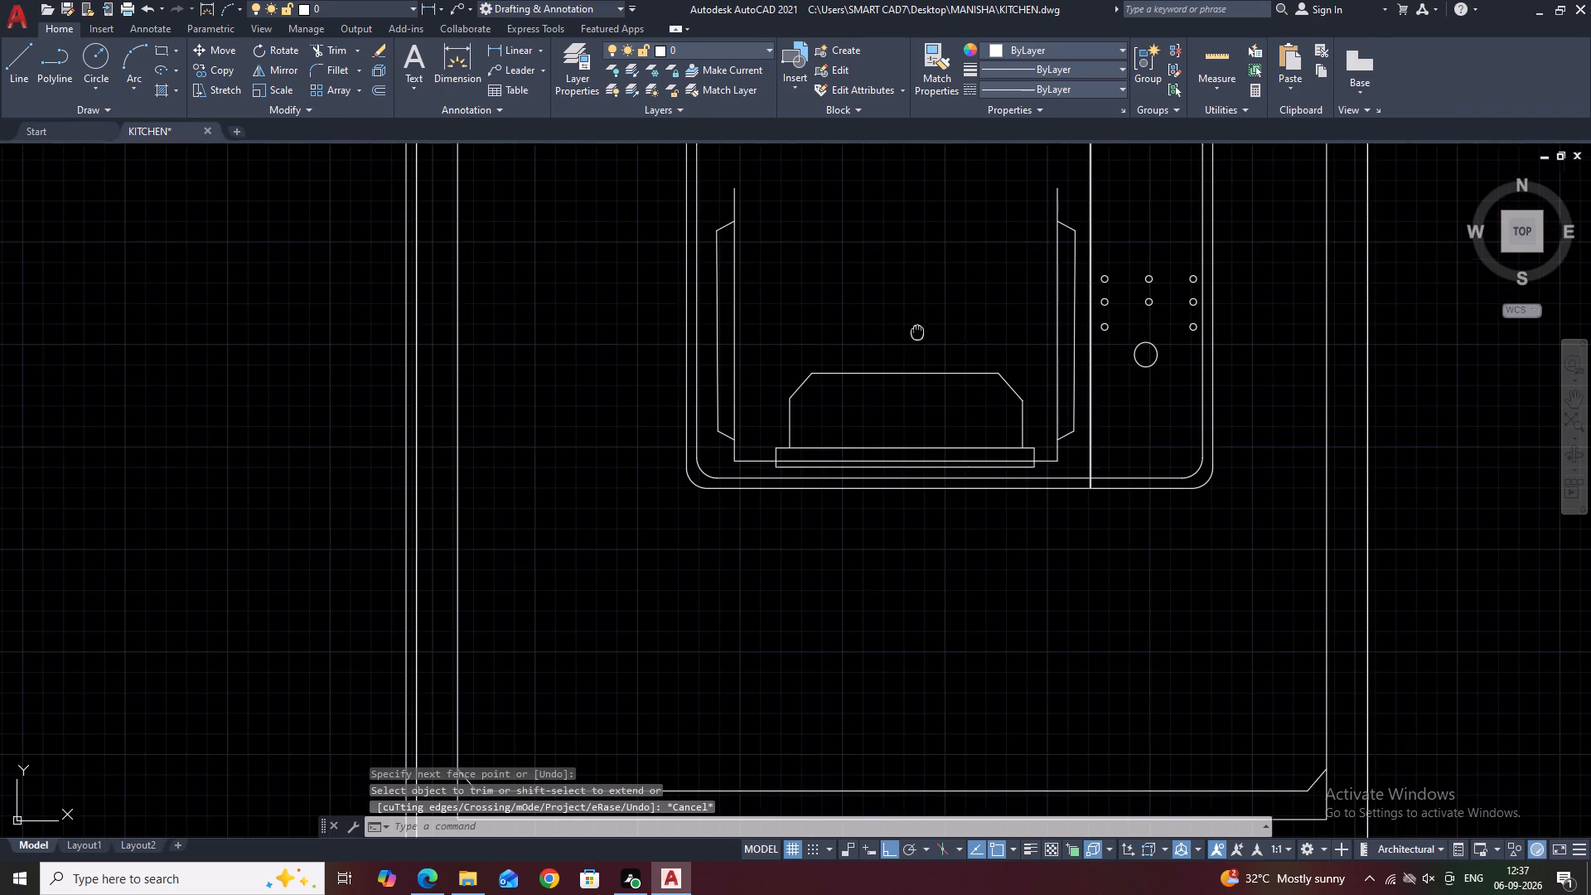
middle_drag(925, 356, 922, 390)
scroll(887, 485, up, 1)
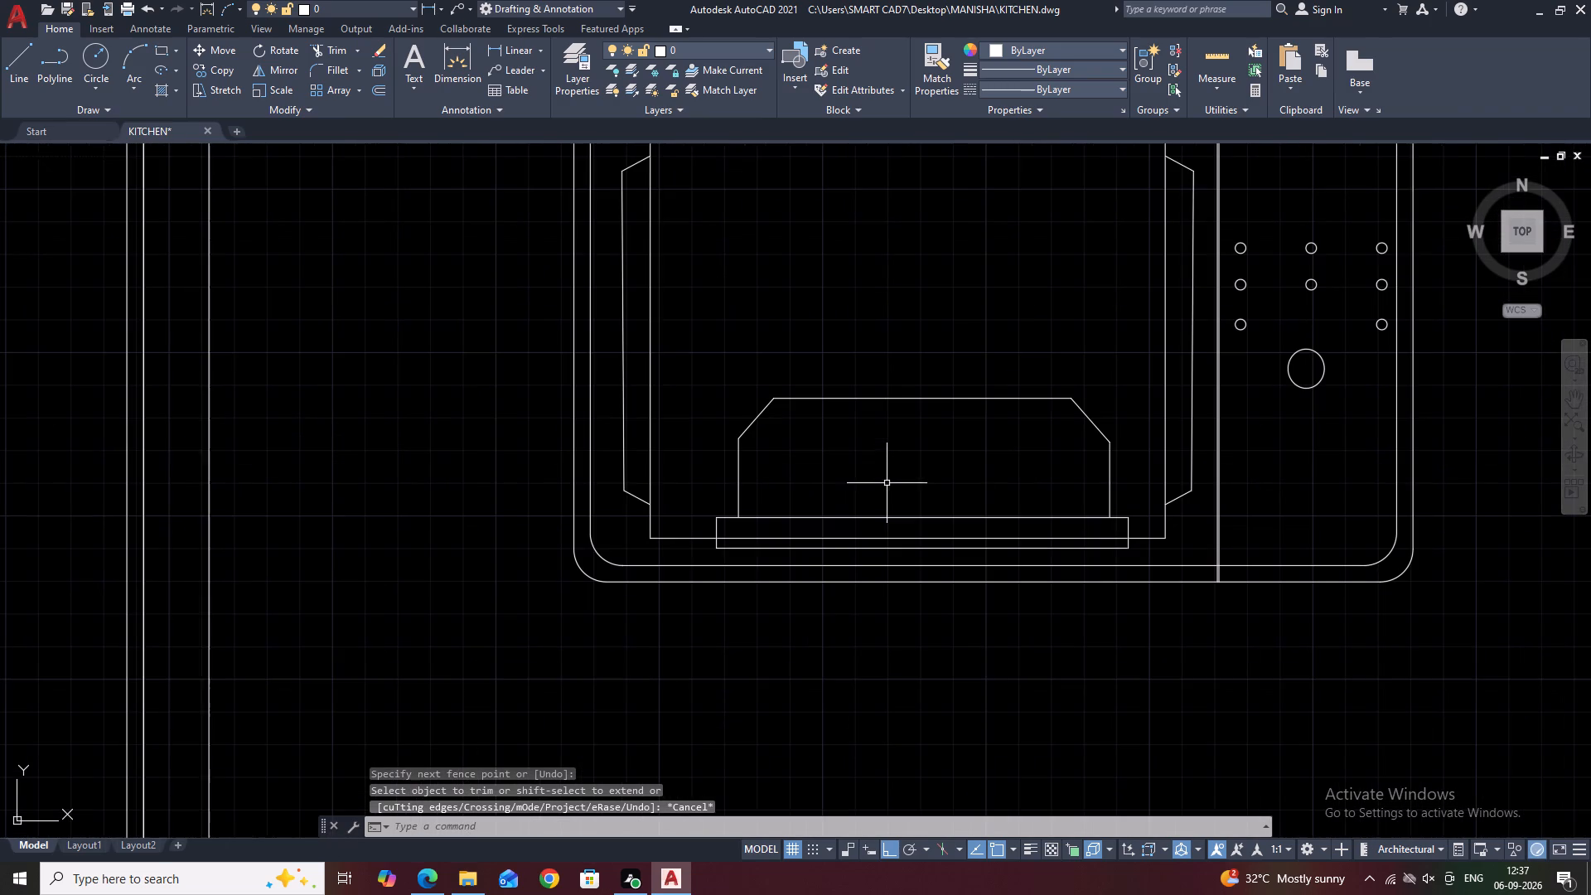
key(l)
key(space)
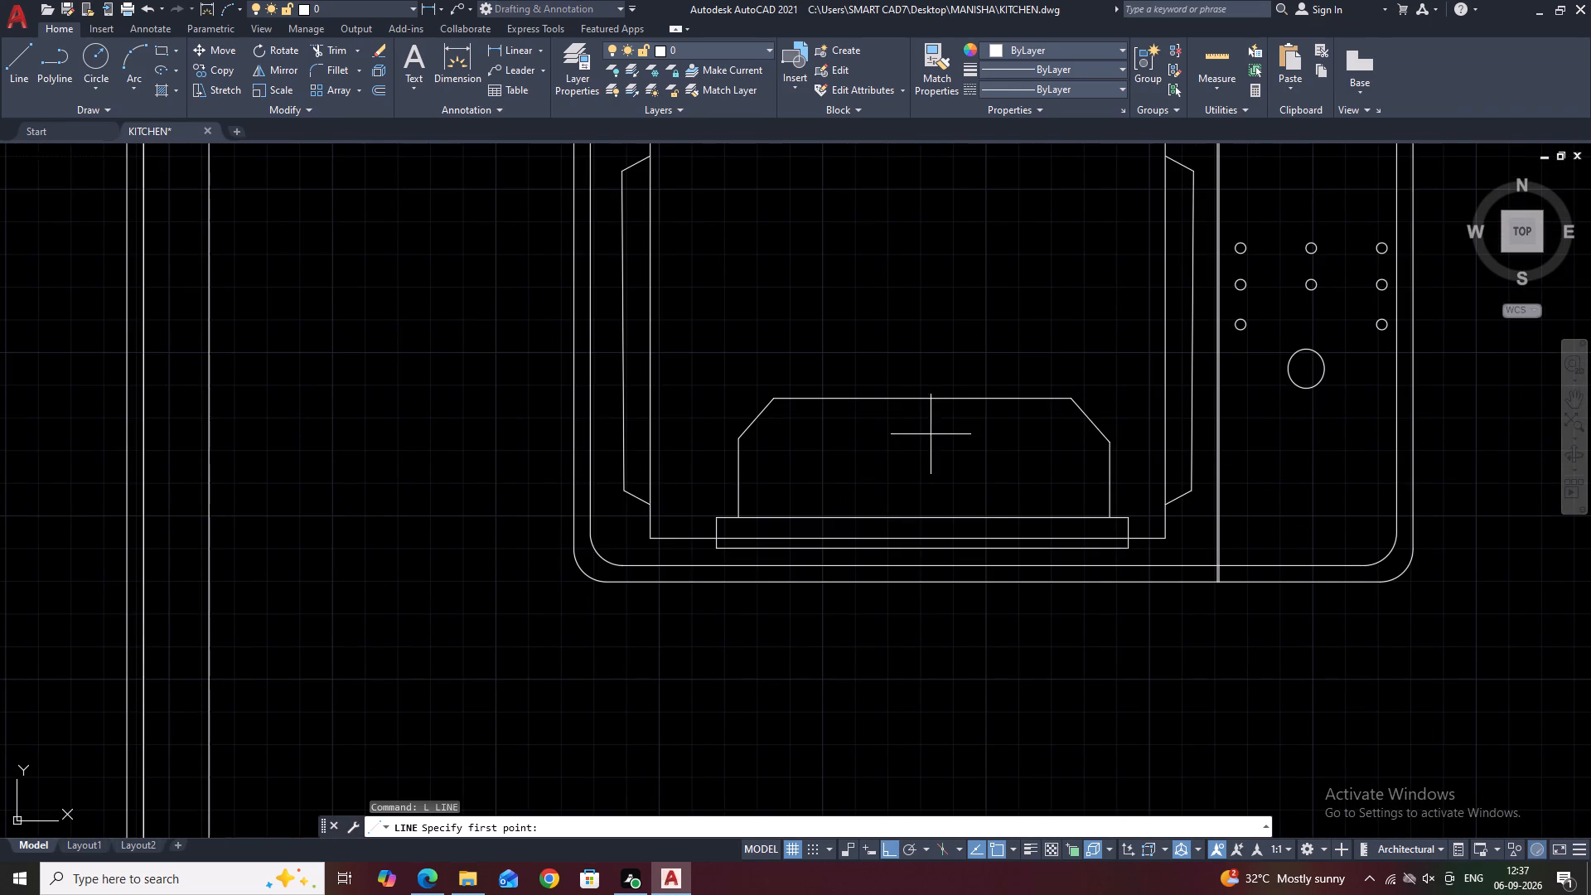
click(921, 518)
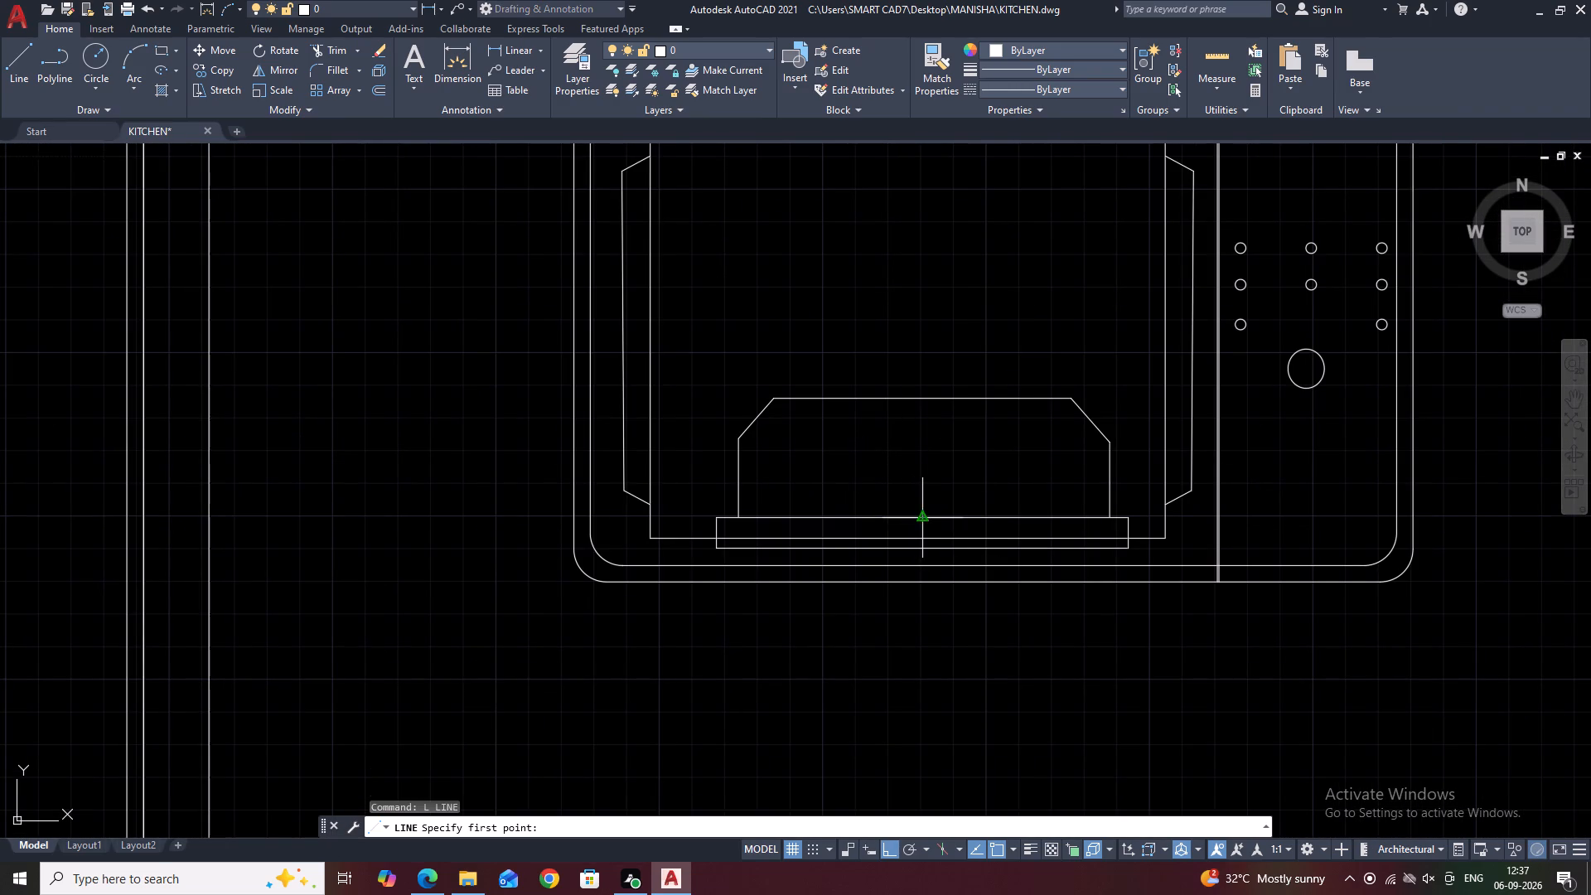
click(924, 395)
key(Escape)
Offset the chamfered outline's top line 0.25" downward.
click(829, 389)
click(813, 412)
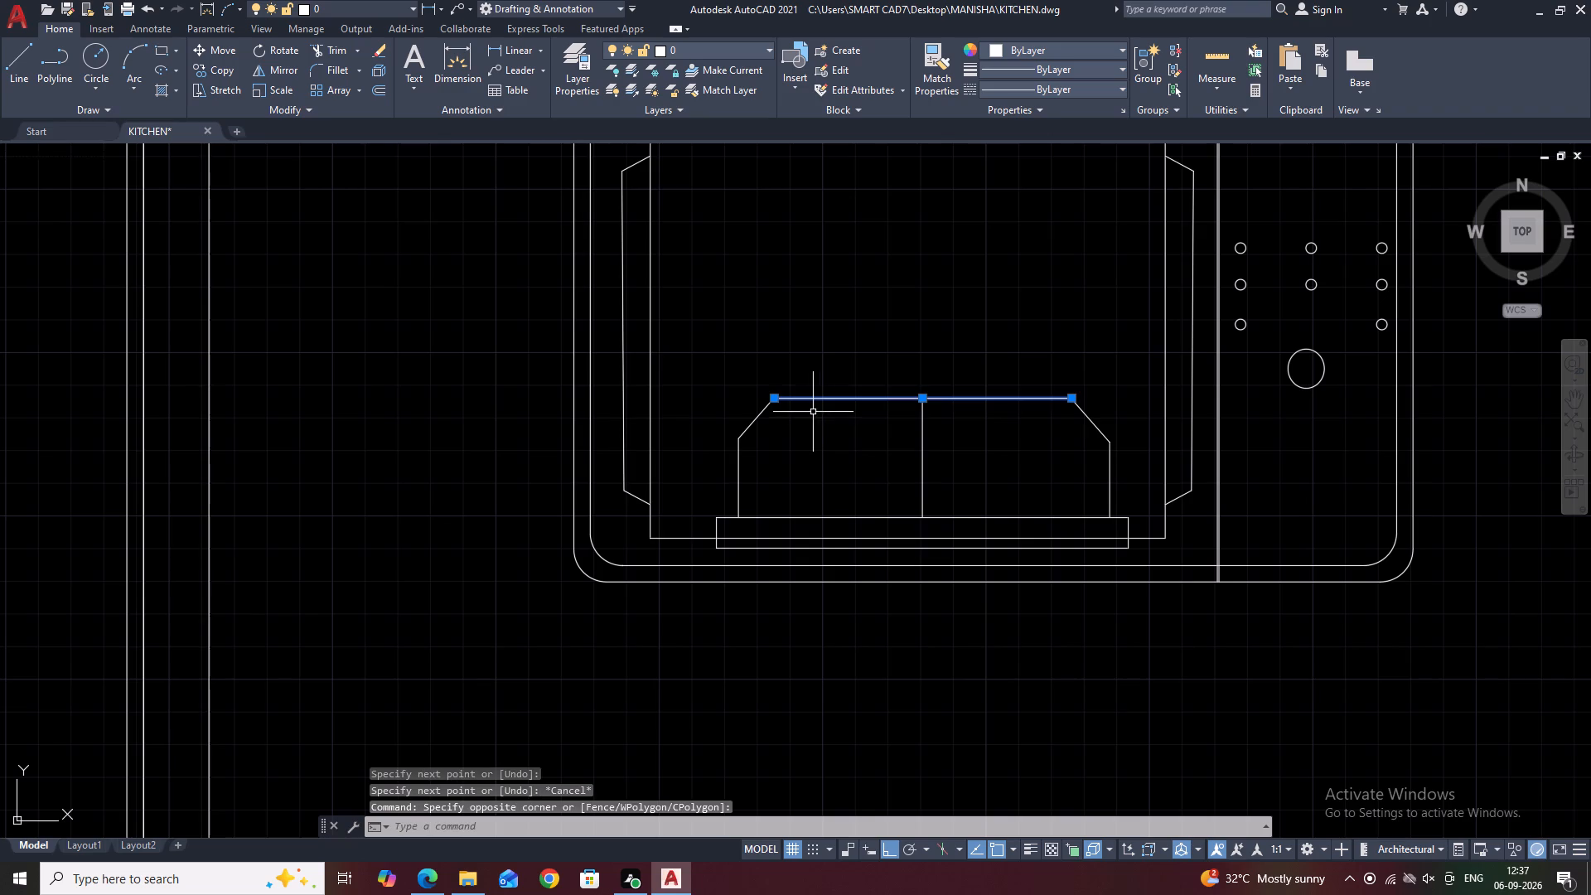
middle_drag(818, 393, 788, 468)
key(o)
key(space)
key(0)
key(period)
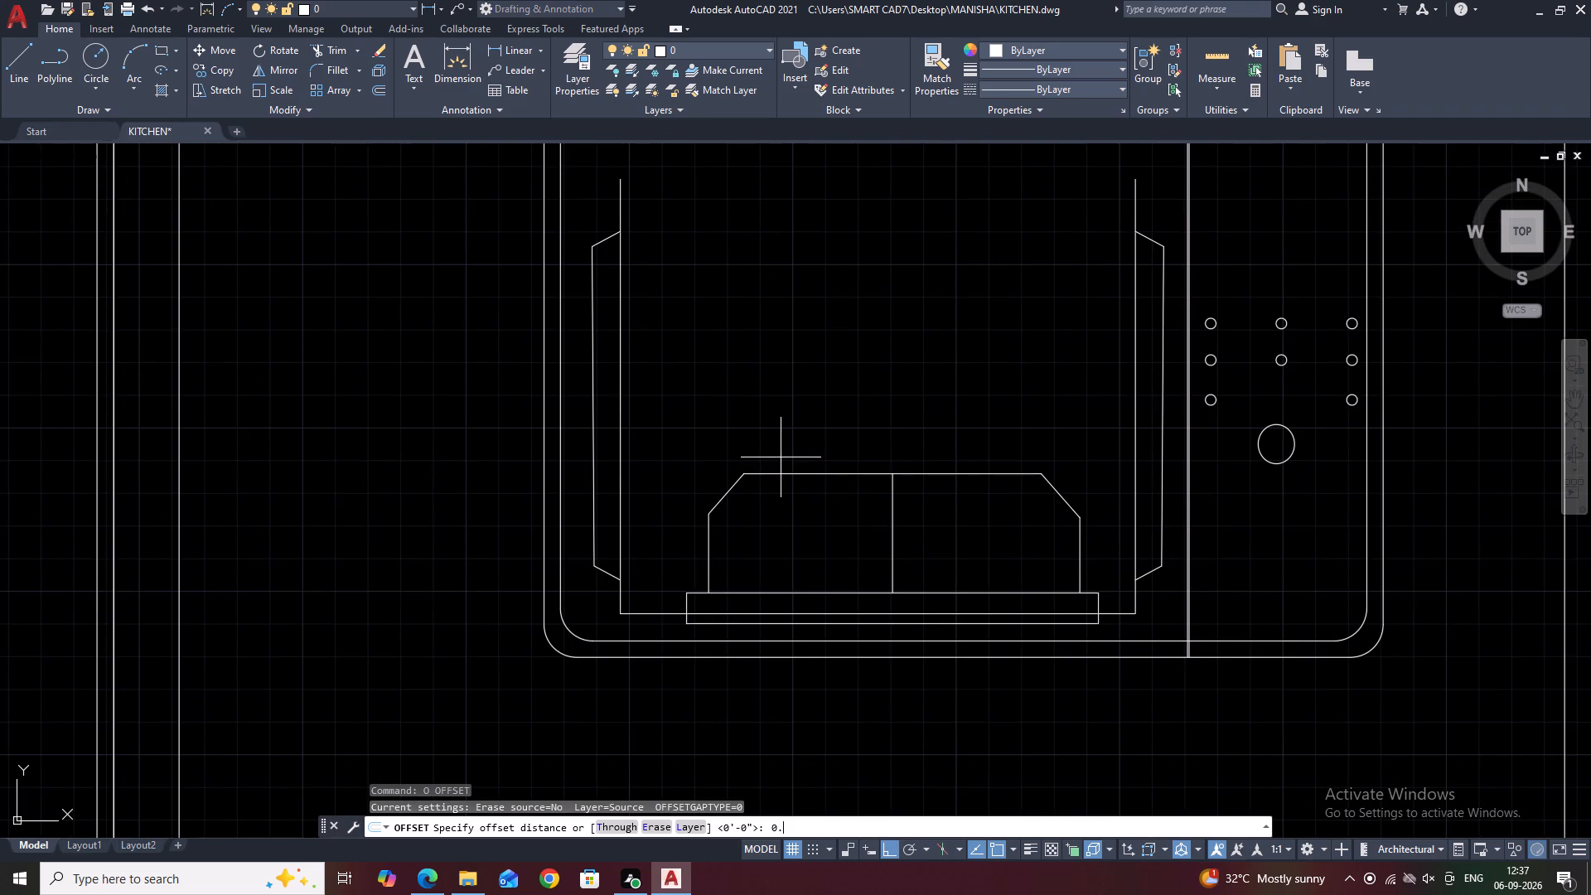
text(25)
key(space)
click(781, 487)
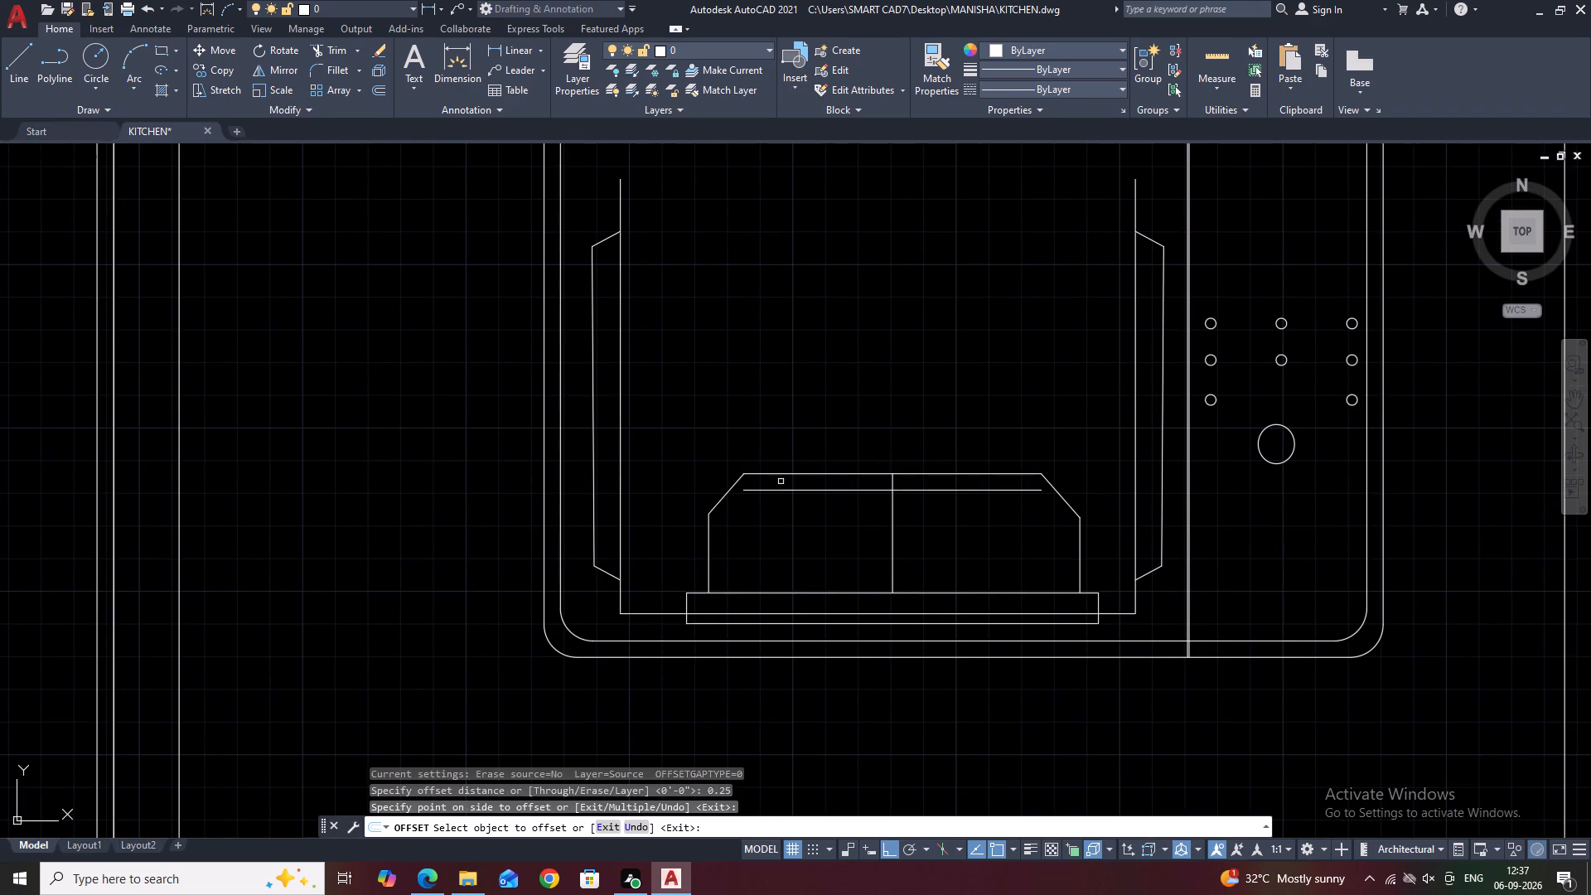
key(Escape)
Move the offset line by its right end up onto the right diagonal, just beneath the top line.
click(781, 482)
click(766, 503)
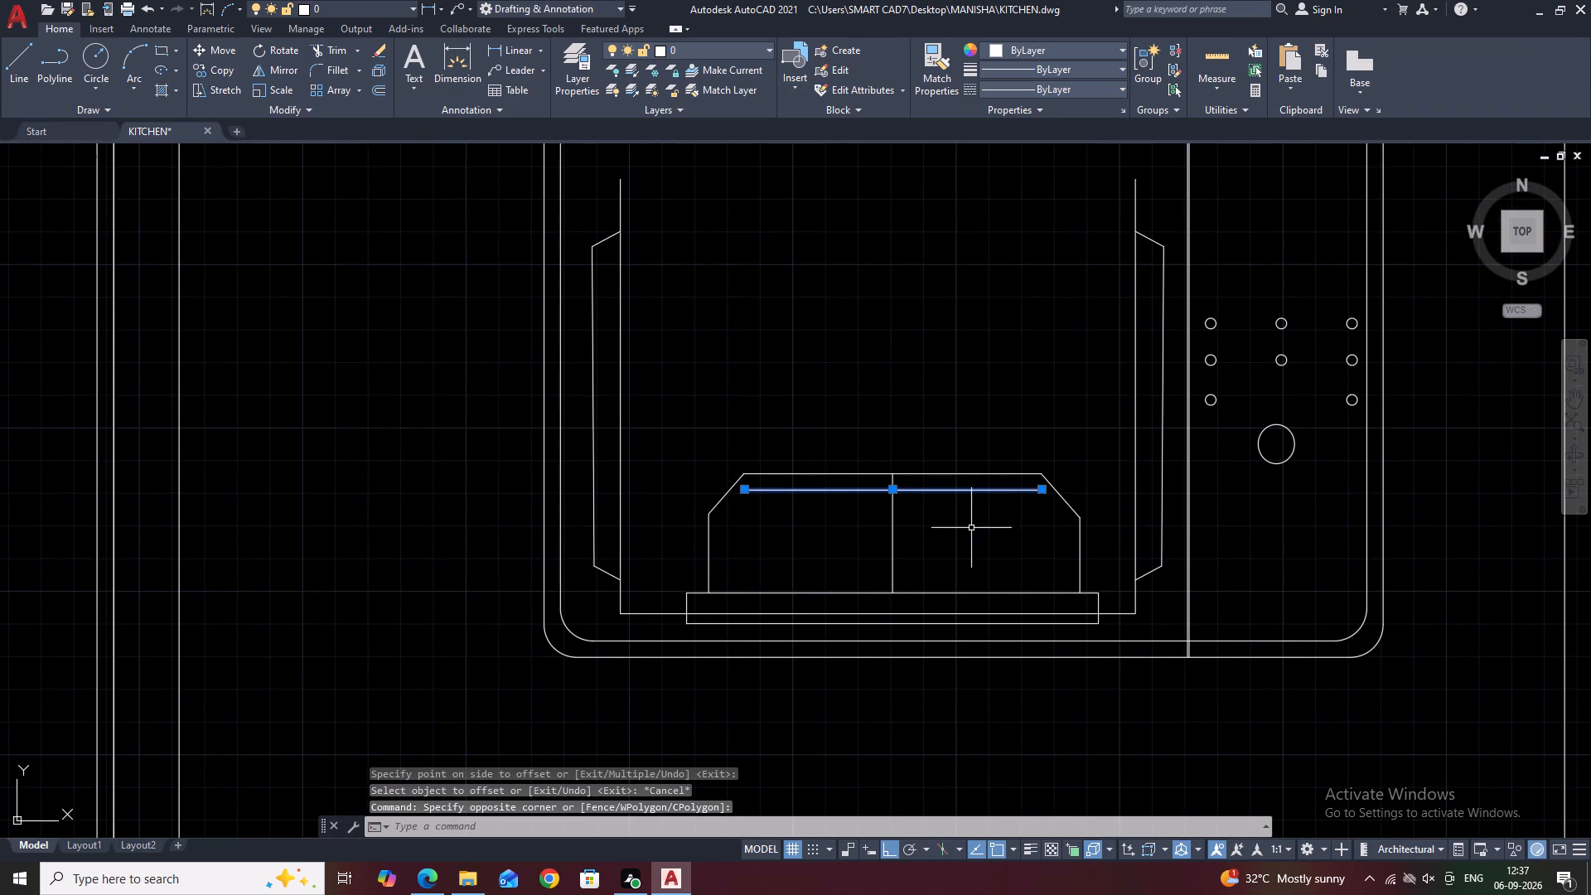
text(M)
key(space)
scroll(1033, 501, up, 2)
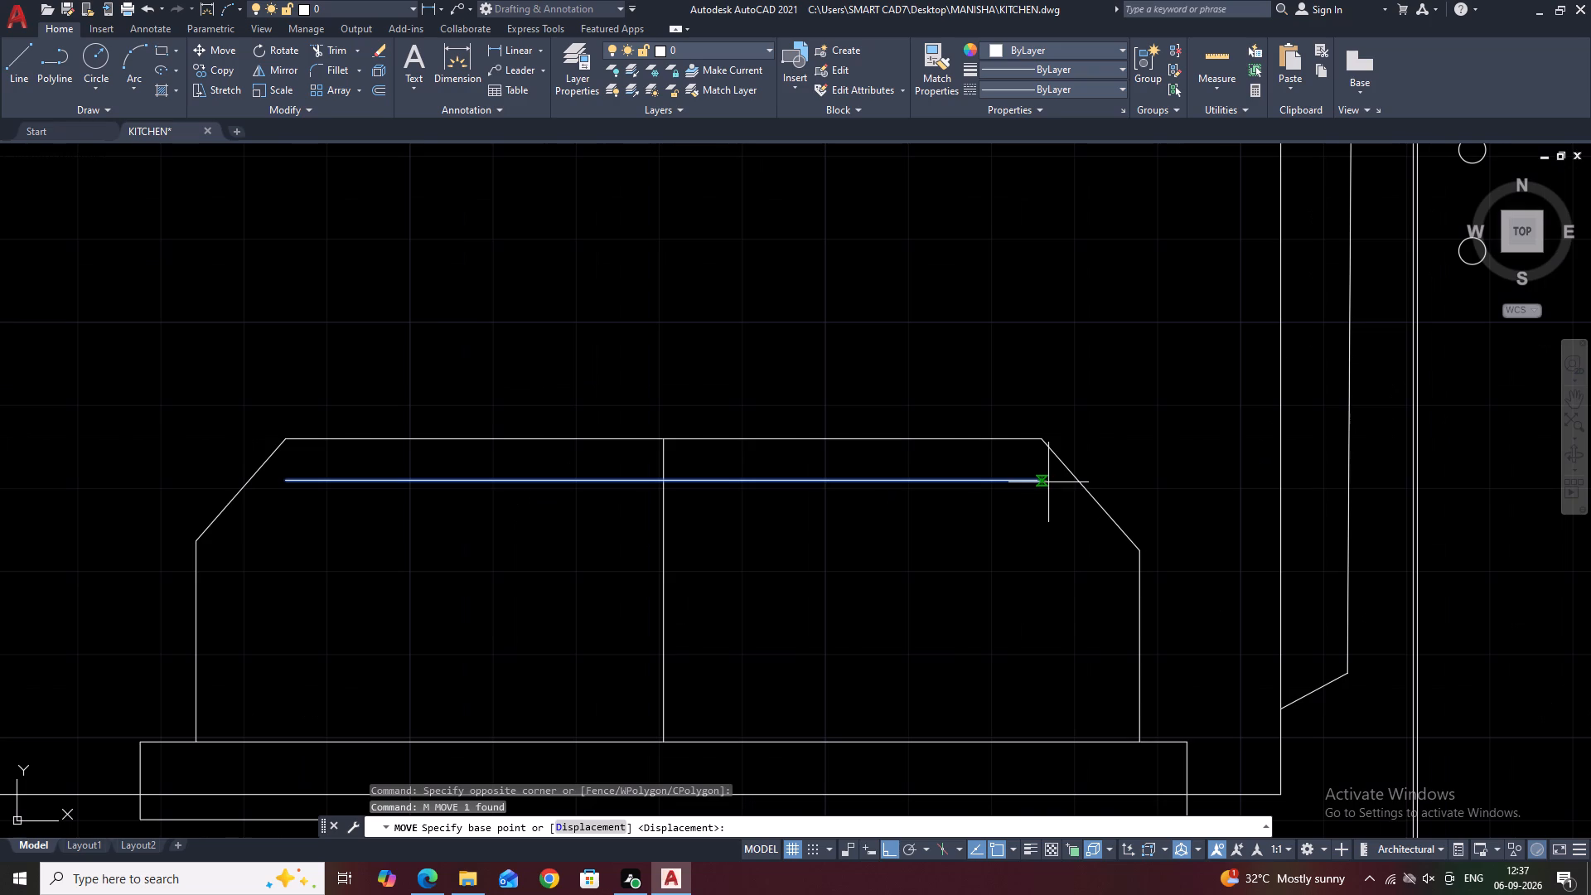
click(1042, 480)
click(1042, 448)
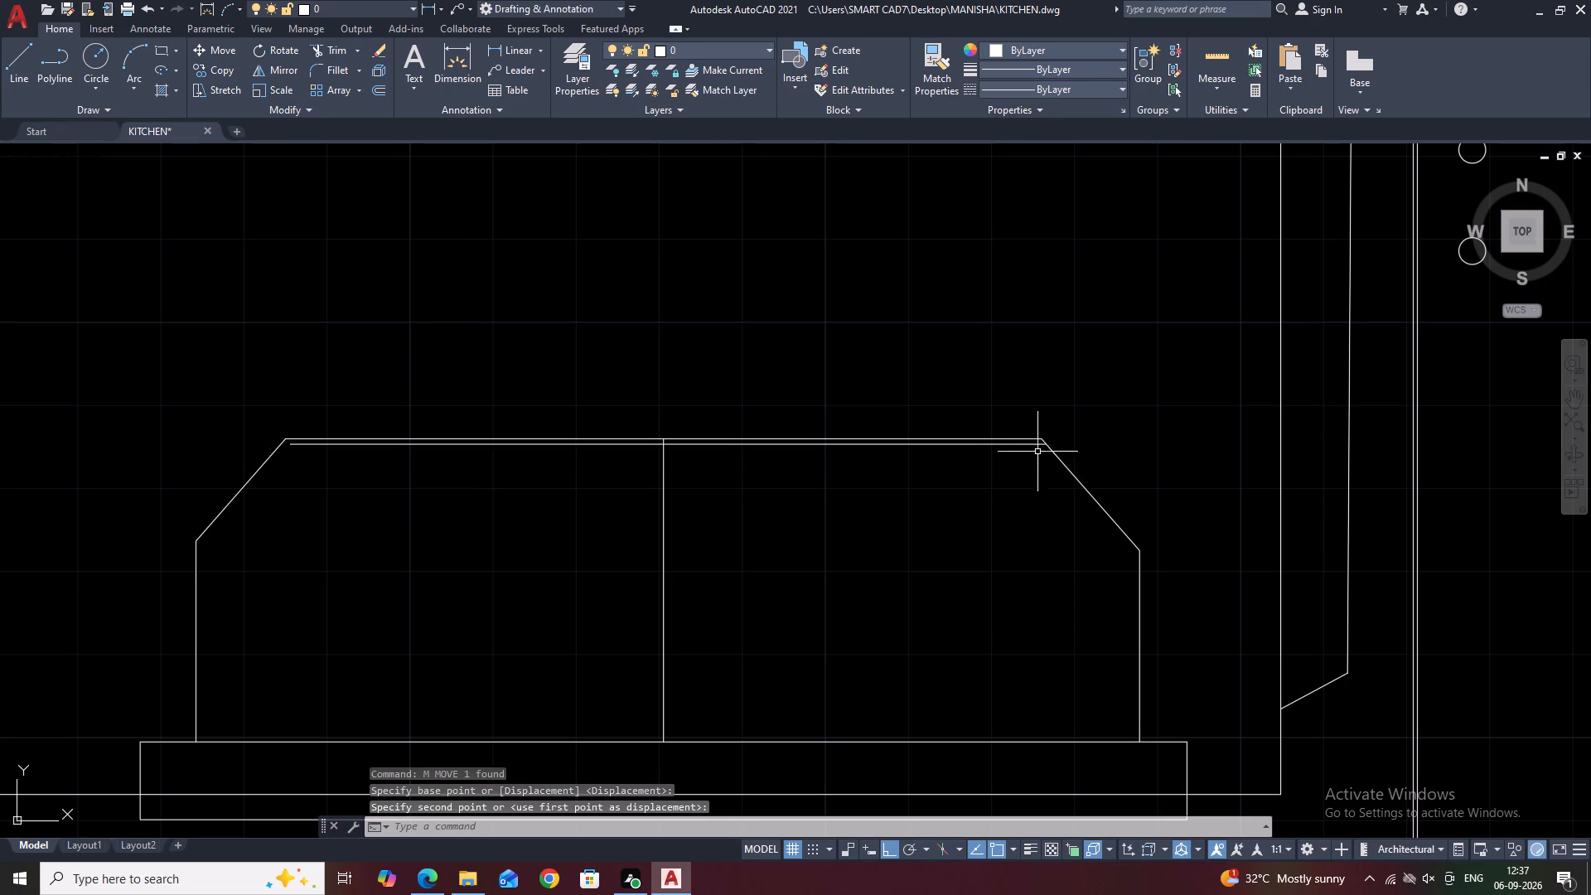
Stretch the moved line's left end to meet the left diagonal of the chamfered outline.
middle_drag(871, 459, 993, 473)
scroll(427, 462, up, 2)
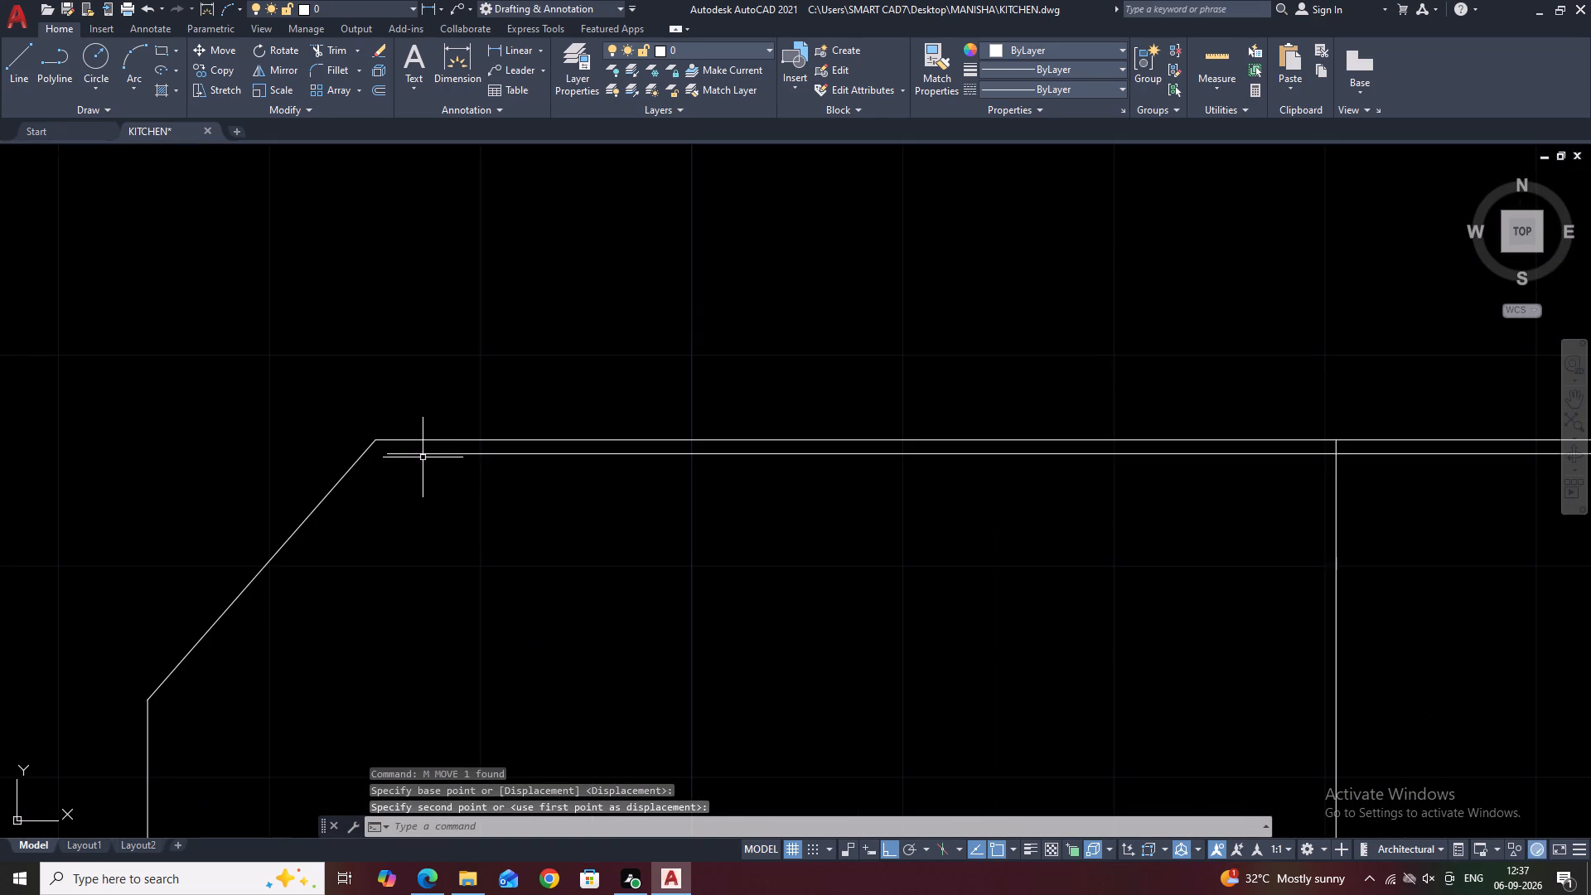
click(422, 457)
click(412, 451)
scroll(351, 470, up, 2)
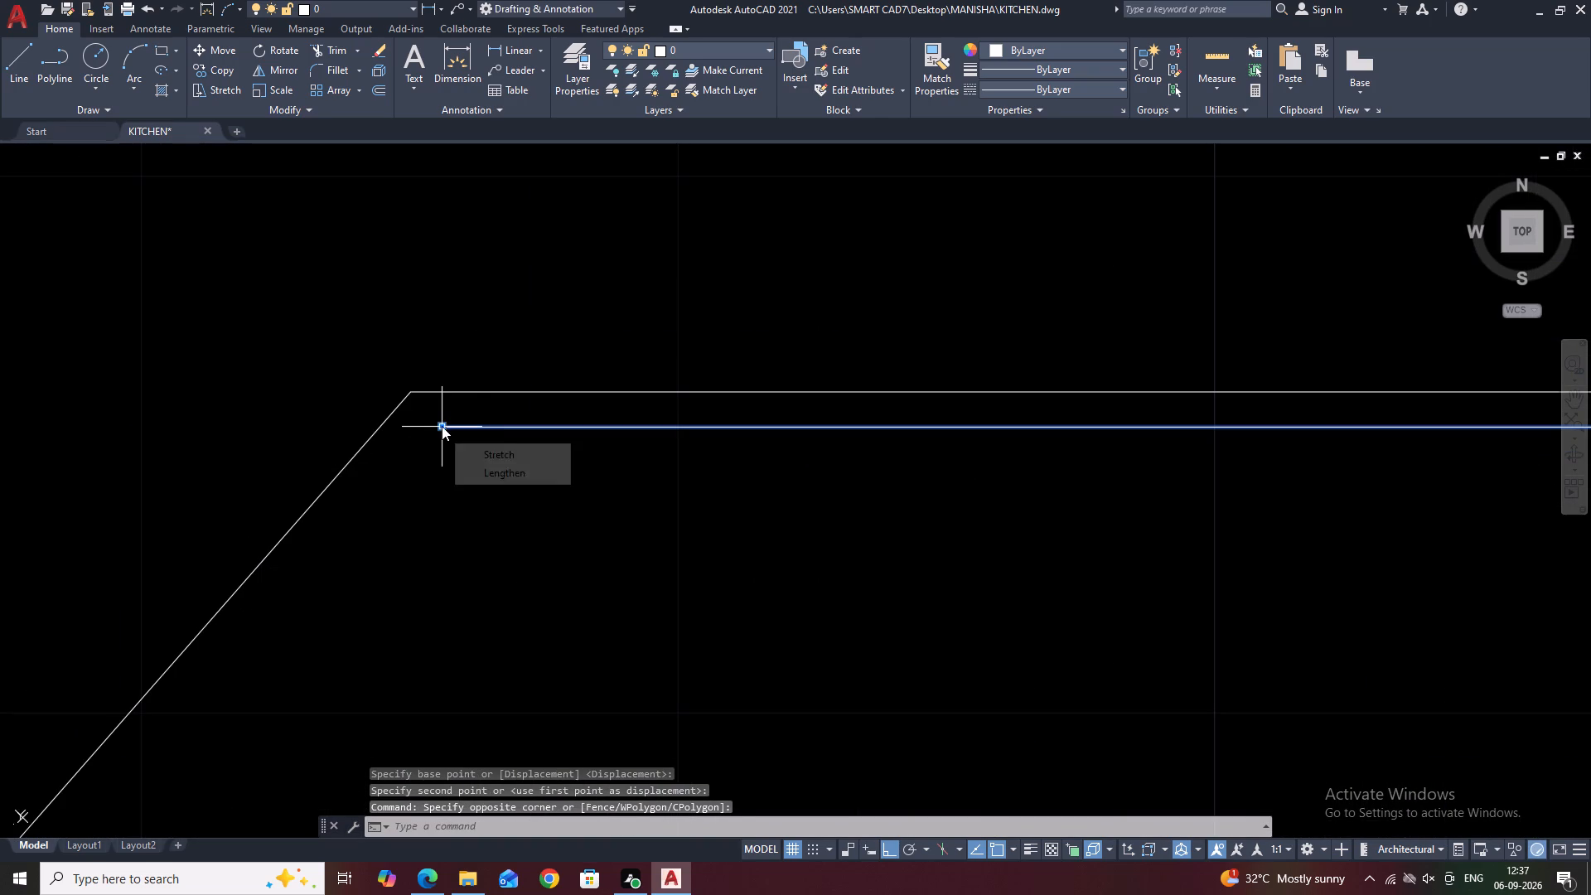
click(442, 426)
click(383, 428)
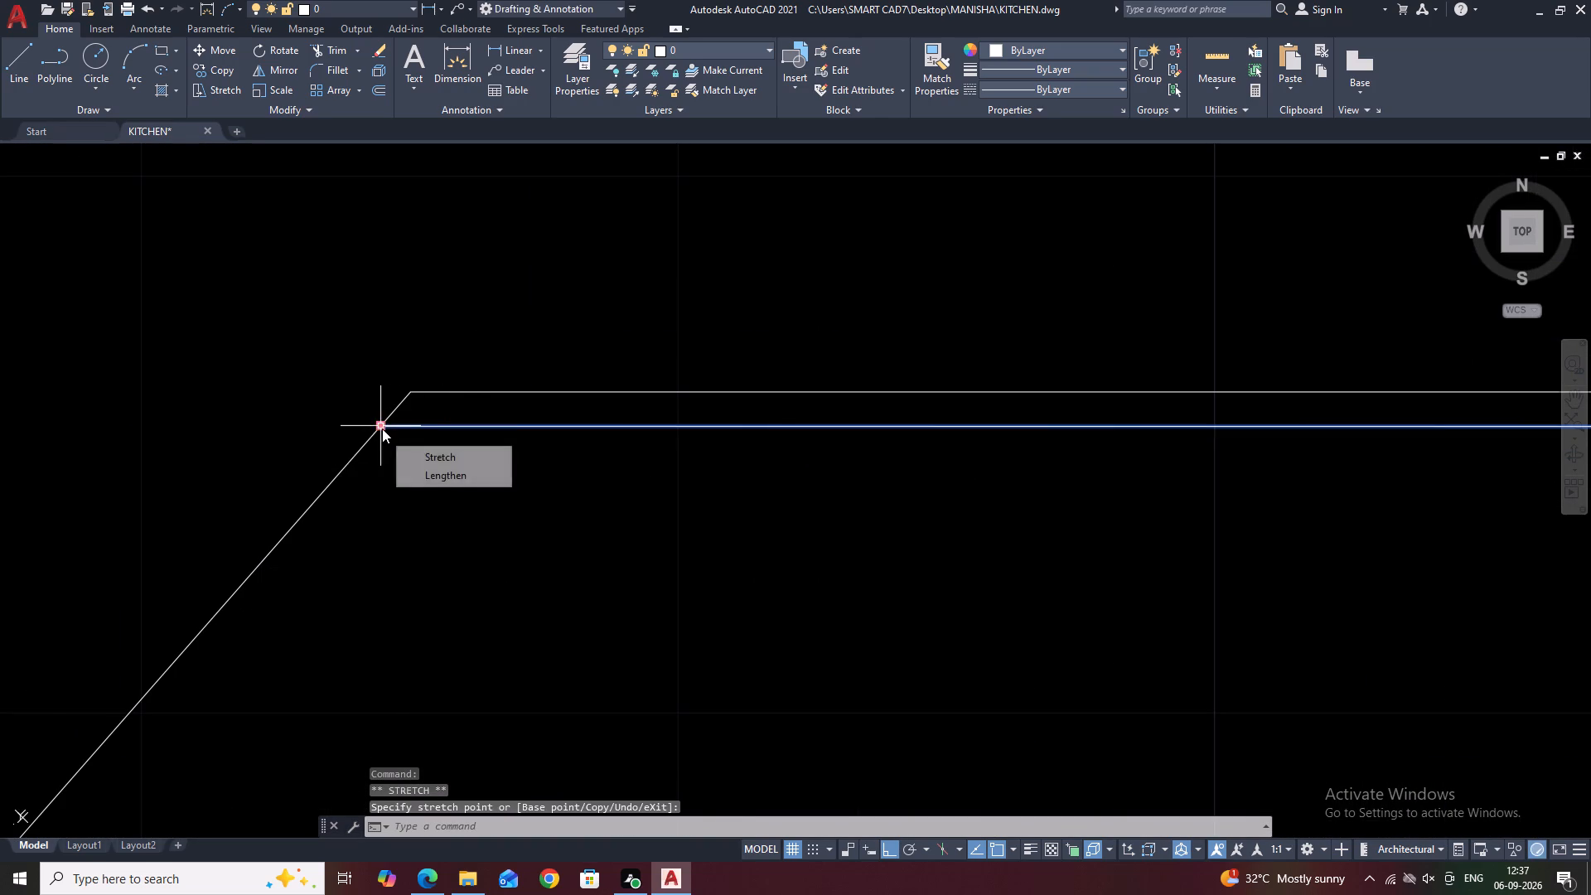
key(Escape)
scroll(515, 461, down, 4)
key(Escape)
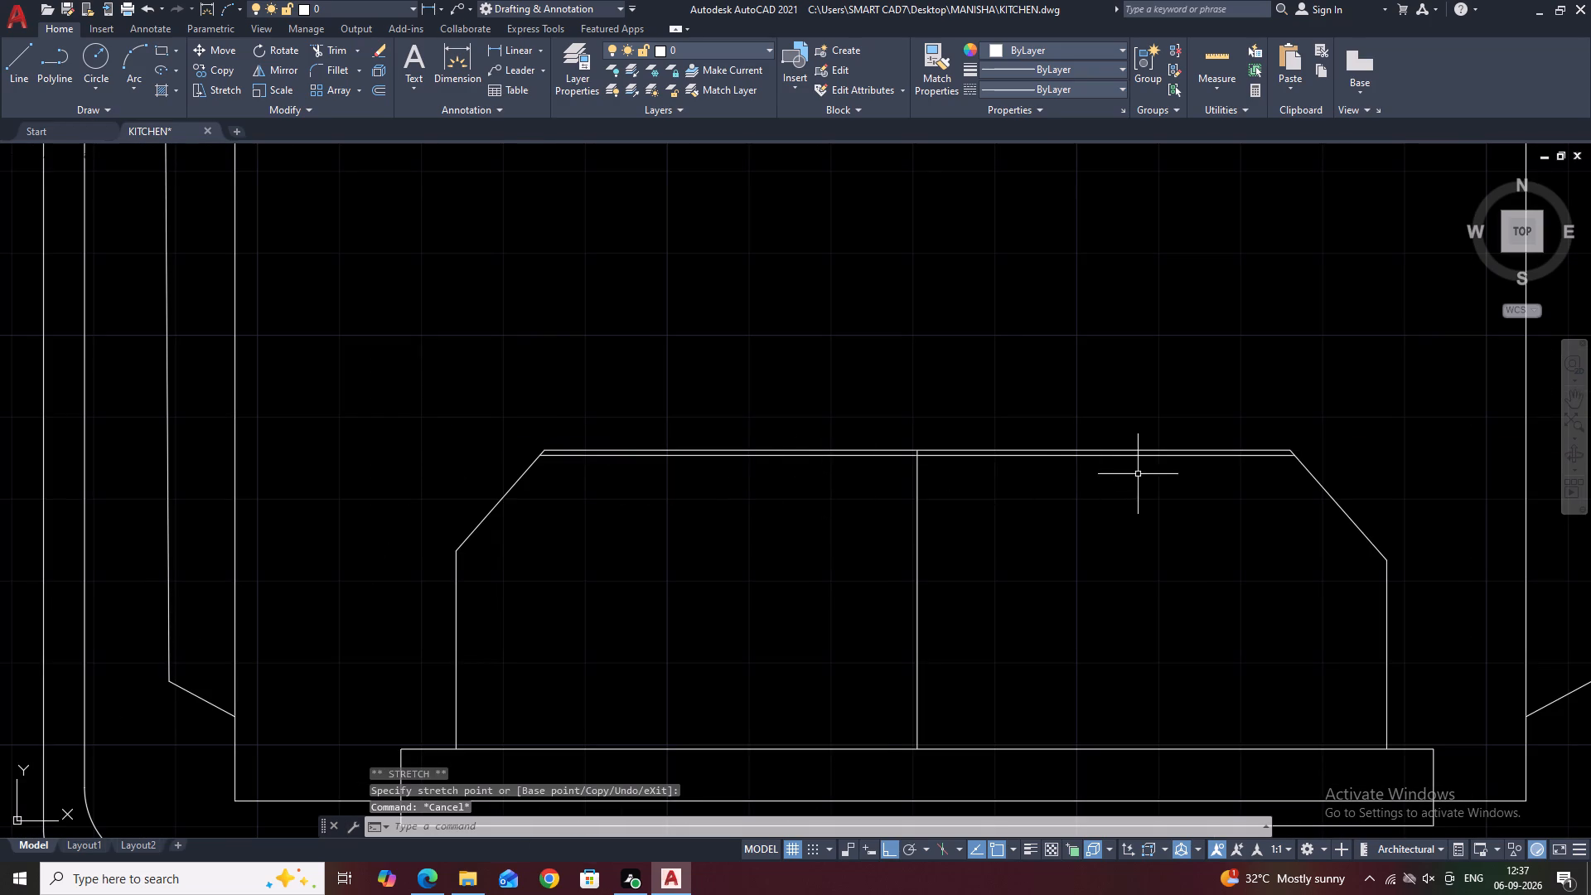
Draw a short vertical line near the thin base rectangle's right end, from its top edge down to the horizontal line crossing it.
middle_drag(1133, 472, 1000, 433)
scroll(972, 472, down, 1)
middle_drag(1052, 531, 1036, 494)
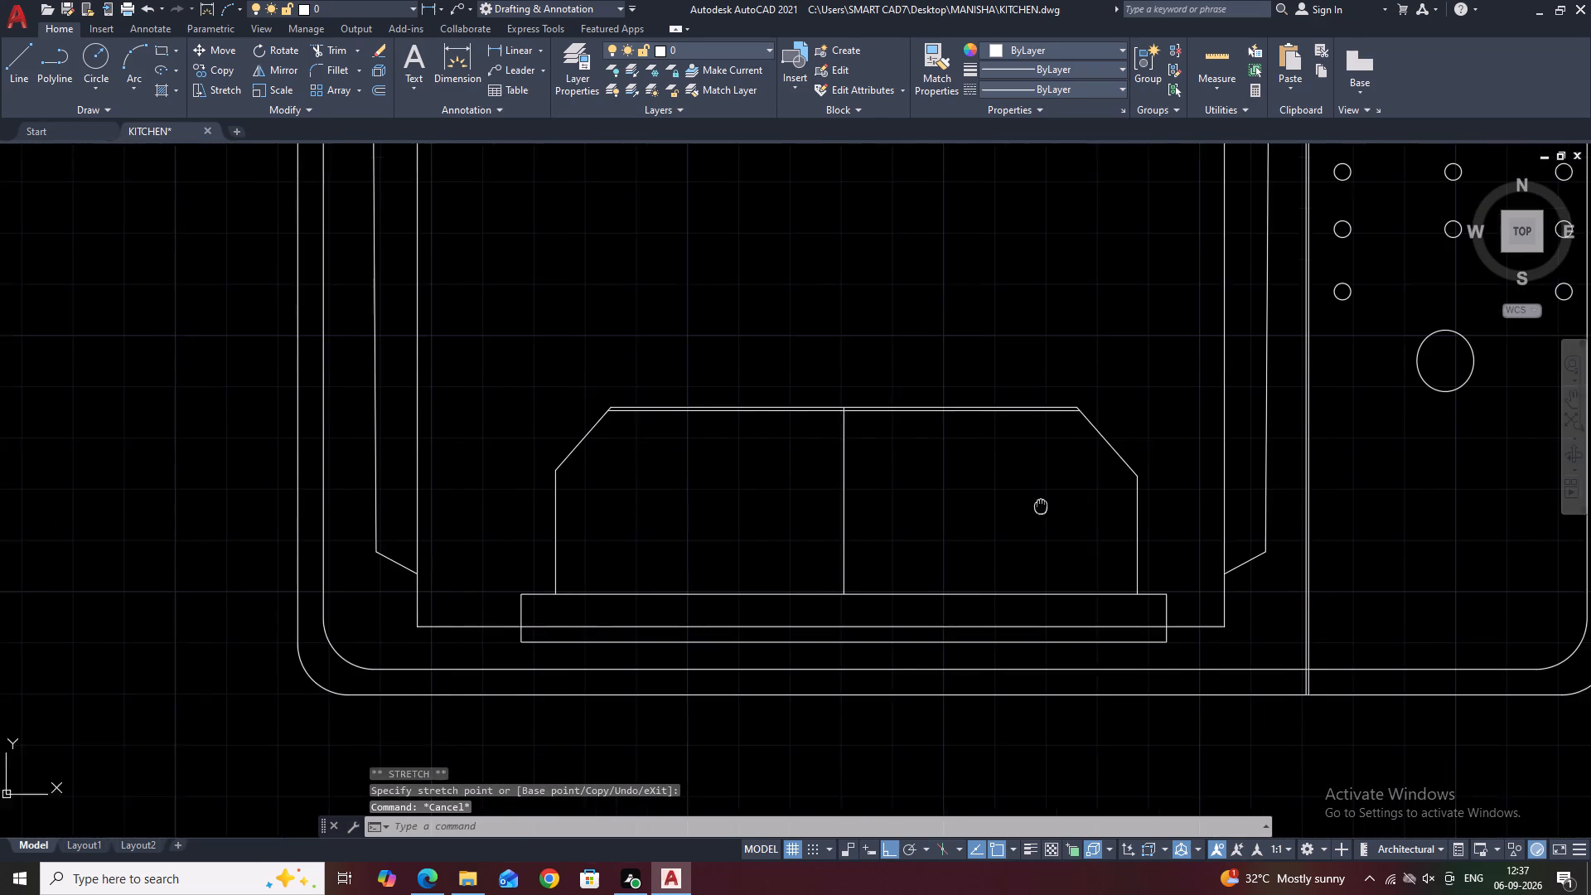
middle_drag(1036, 494, 1033, 489)
scroll(1028, 494, down, 2)
middle_drag(1050, 473, 961, 506)
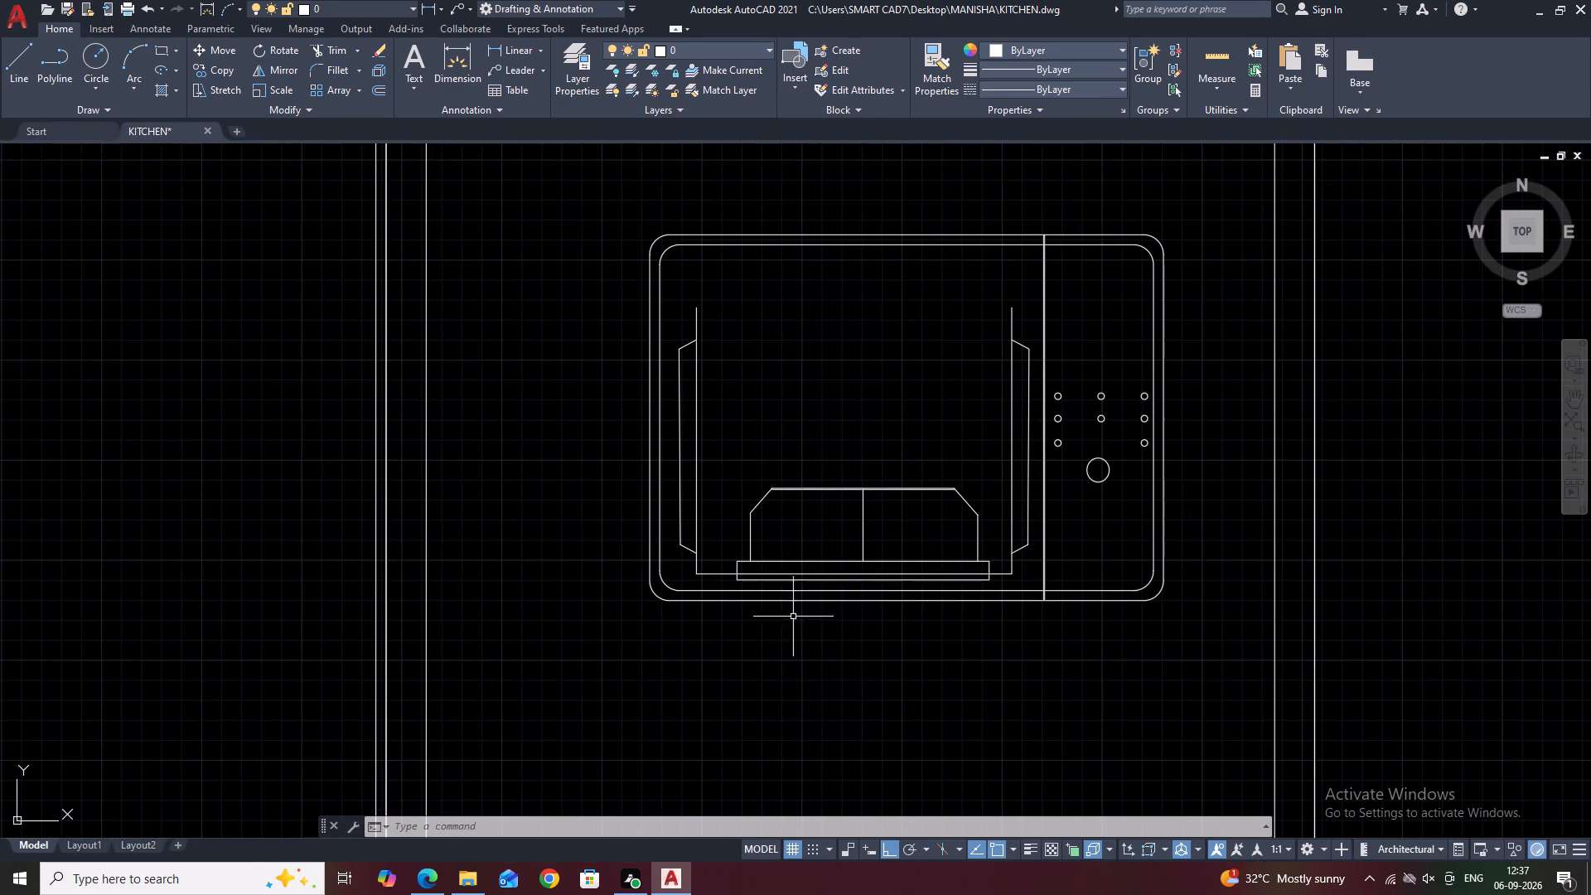
scroll(783, 572, up, 2)
middle_drag(1052, 414, 992, 535)
scroll(1046, 507, down, 2)
middle_drag(1230, 502, 1206, 506)
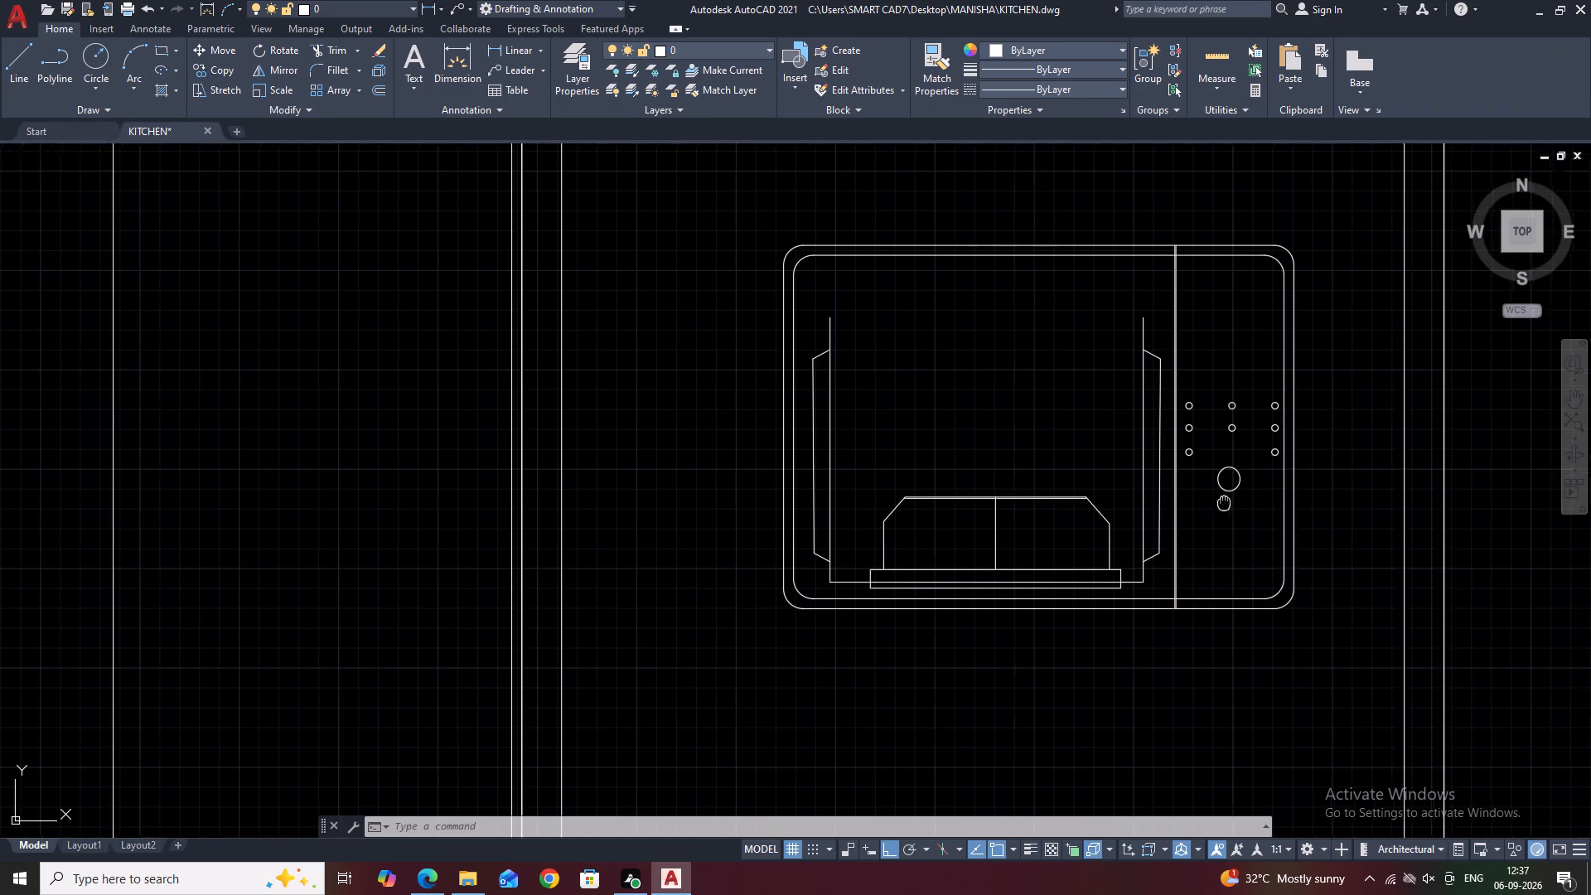
middle_drag(1206, 506, 1114, 509)
scroll(974, 622, up, 2)
text(L)
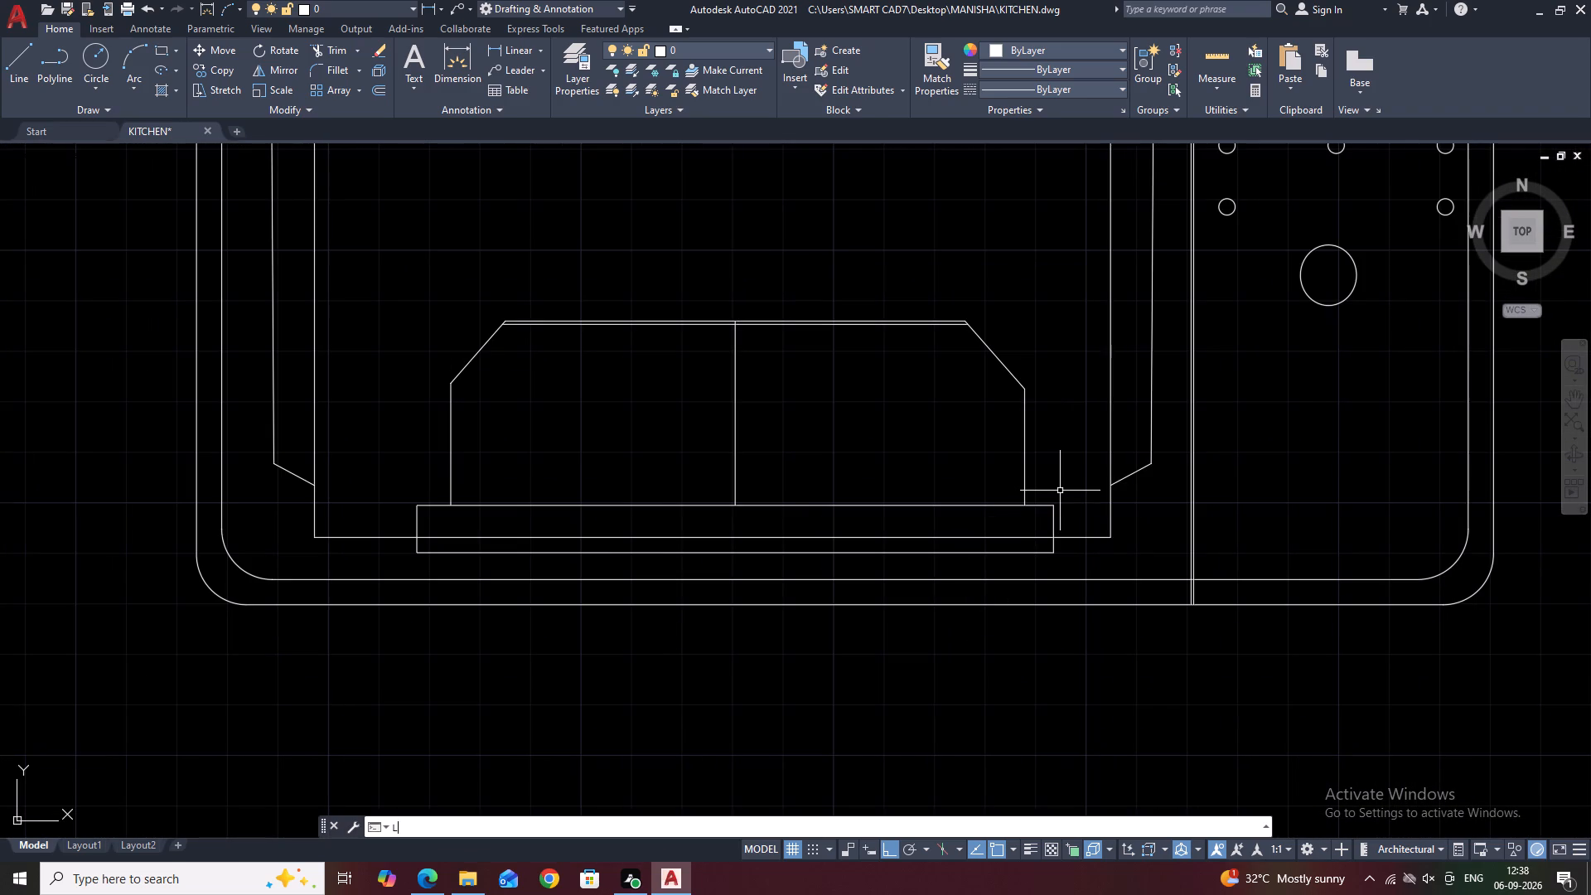
key(space)
scroll(1040, 510, up, 2)
click(1031, 496)
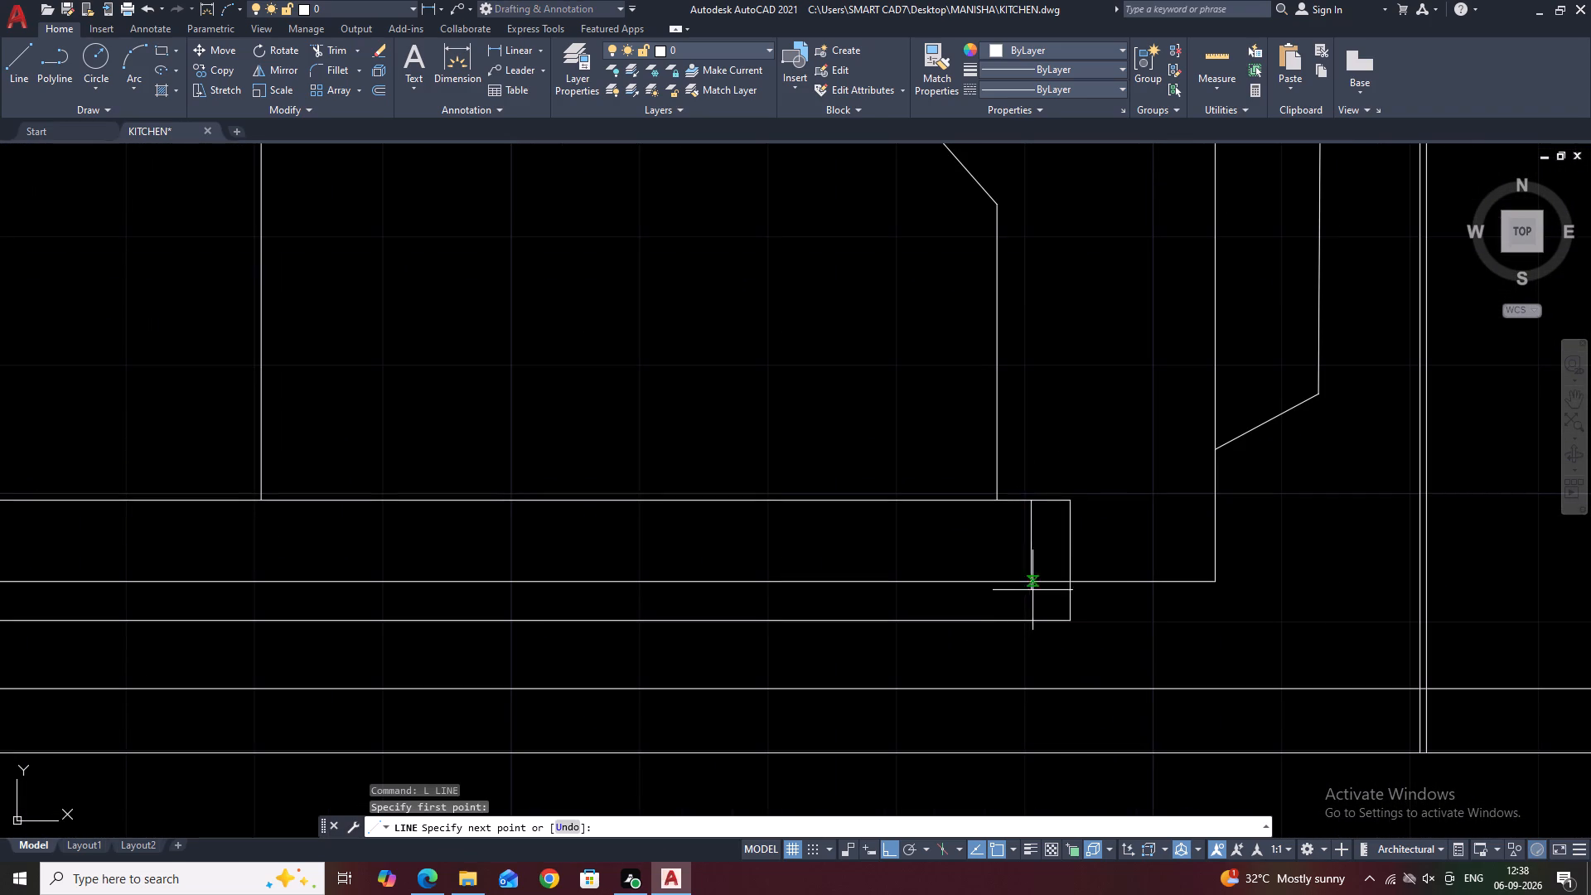
click(1034, 580)
key(space)
Mirror the short vertical line about the chamfered shape's vertical centre line, keeping the original.
click(1033, 520)
click(1027, 520)
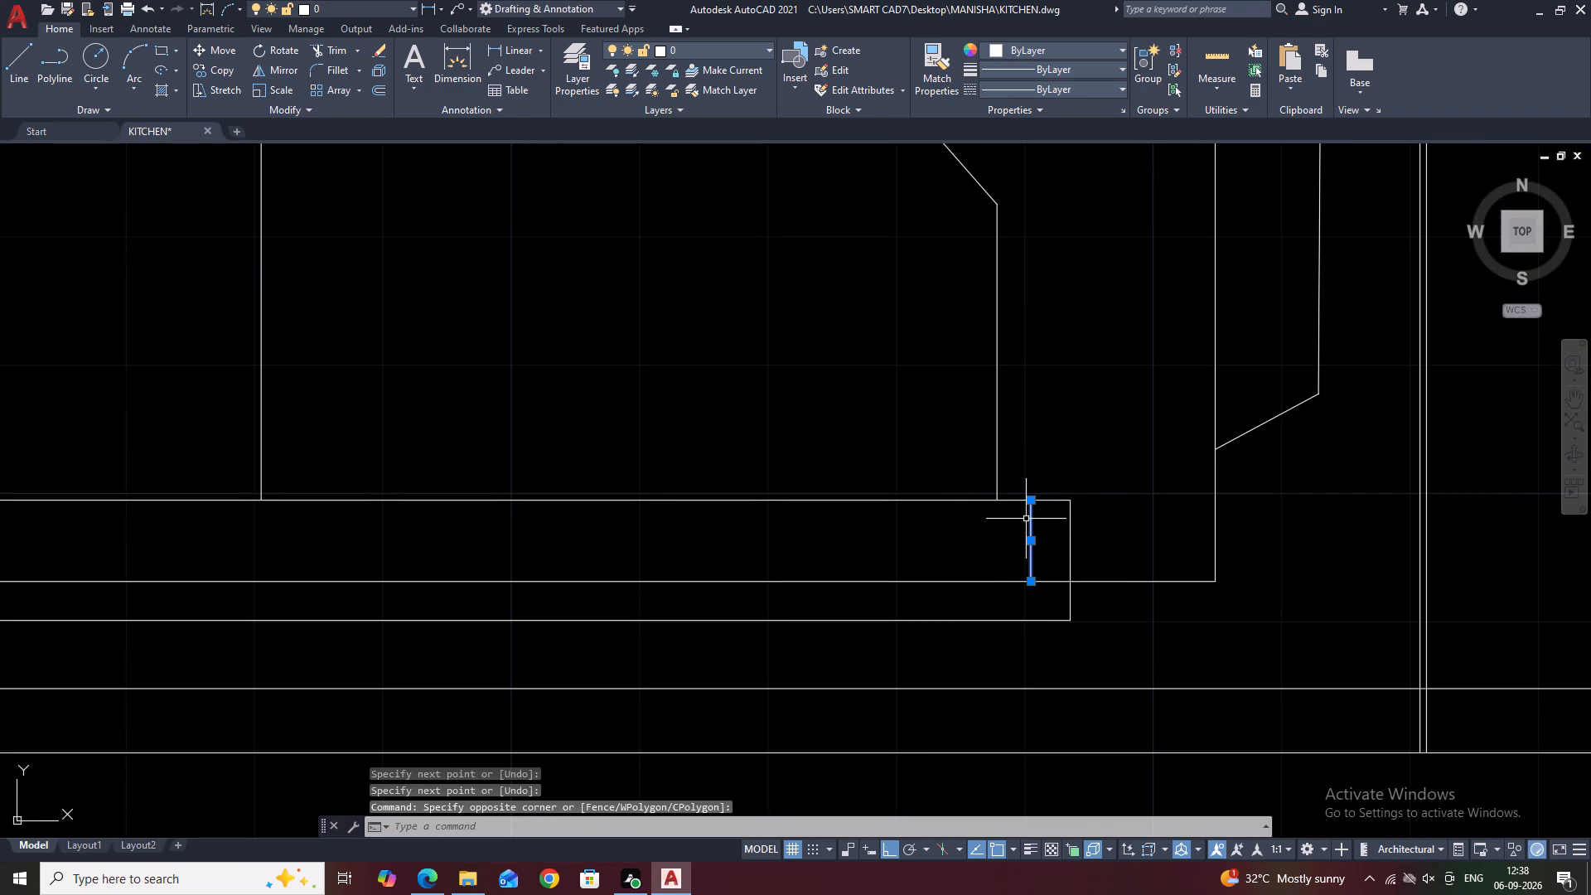
text(MI)
key(space)
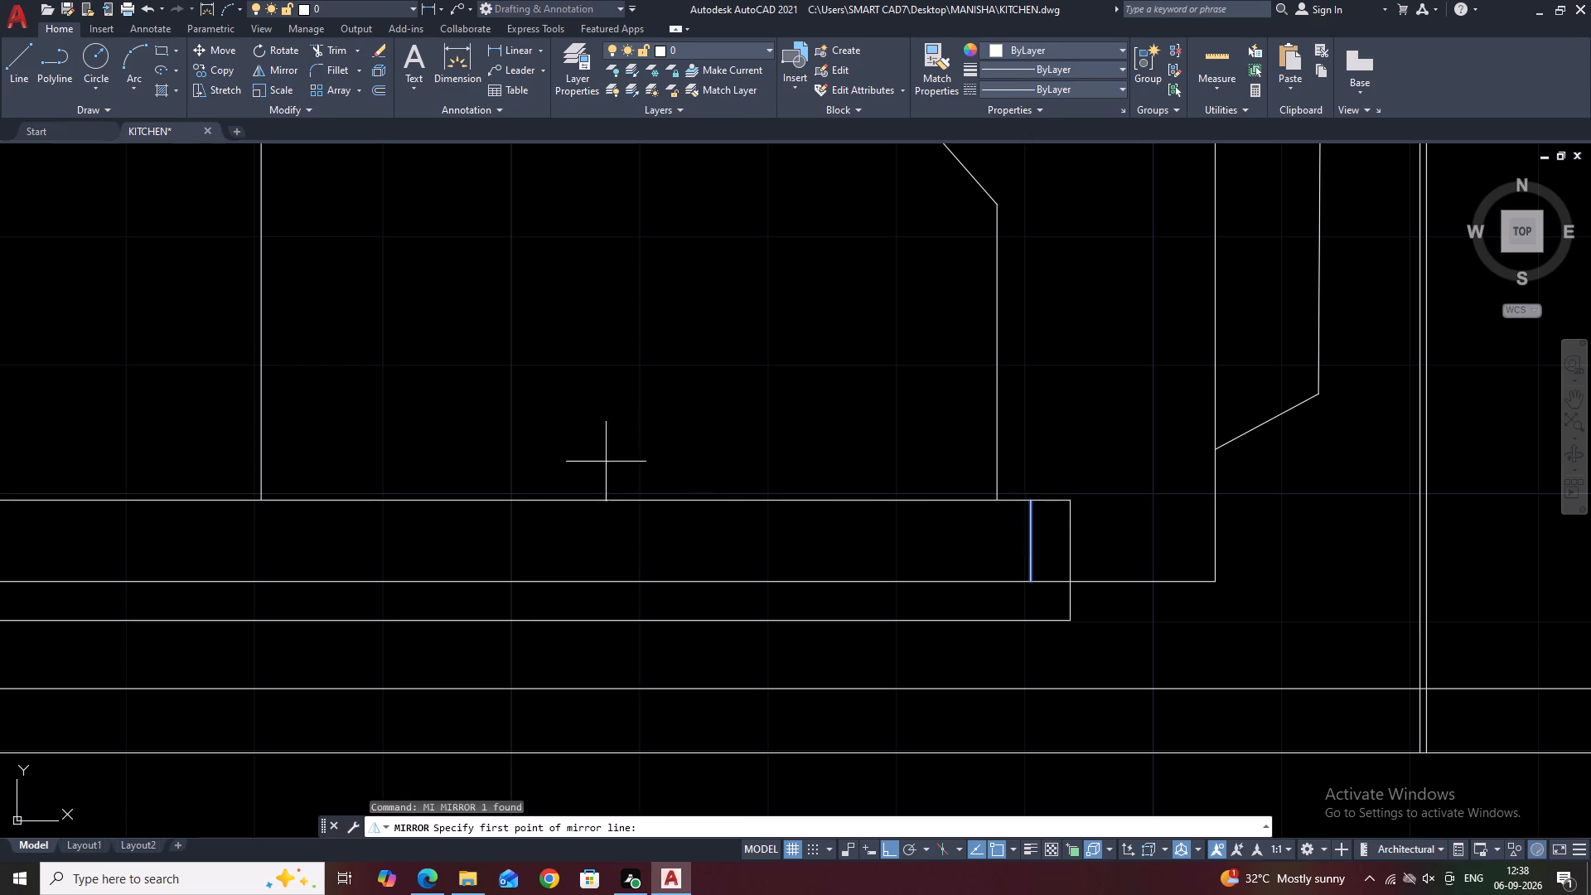
scroll(659, 472, down, 2)
click(500, 485)
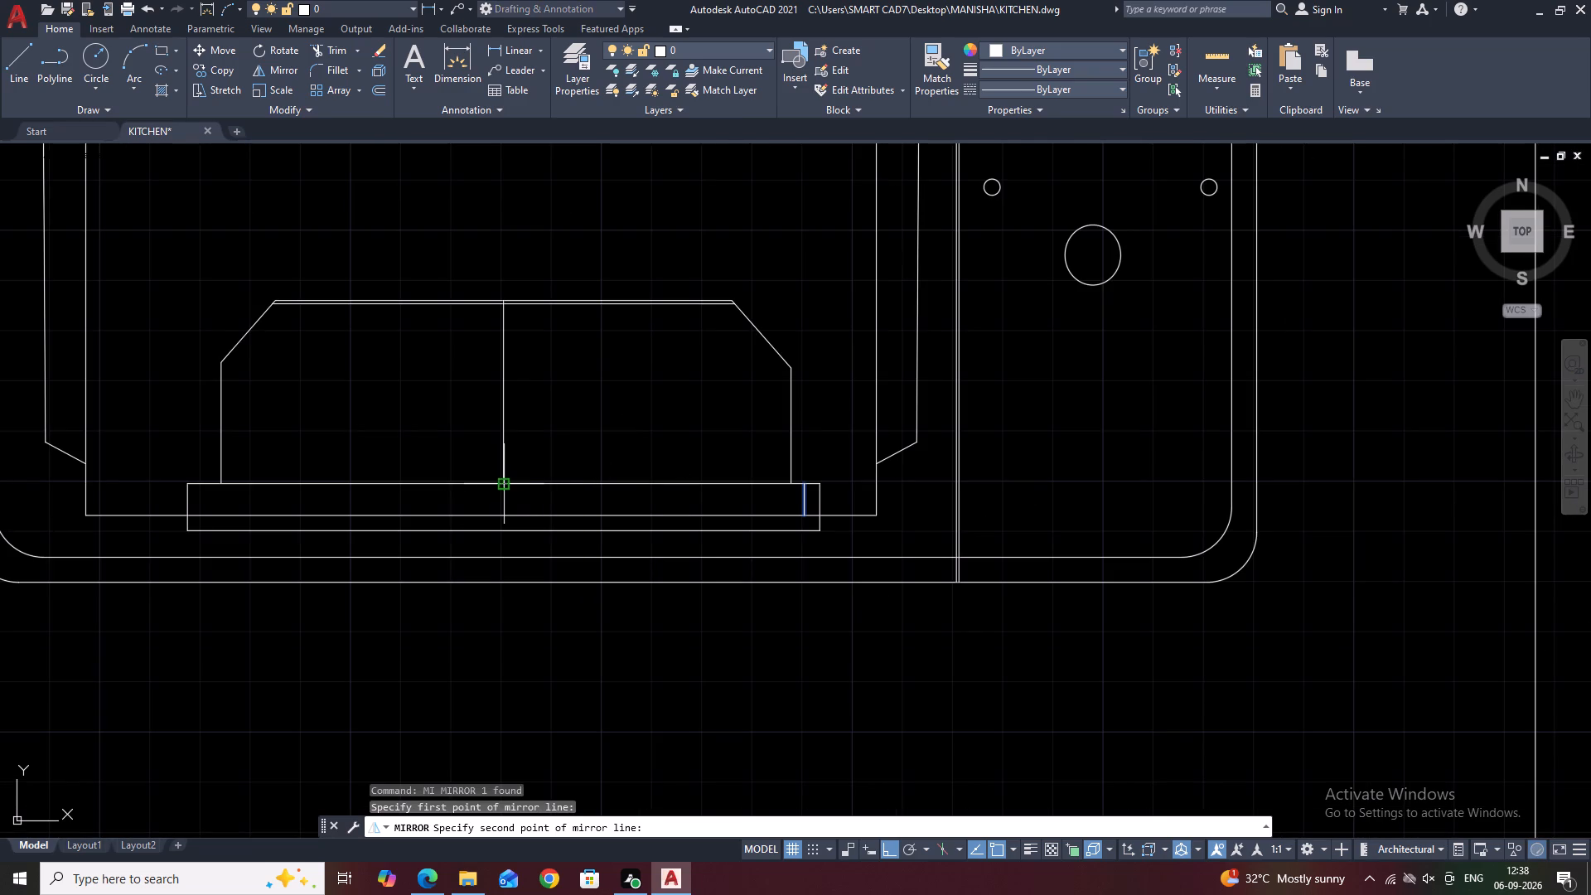
click(504, 307)
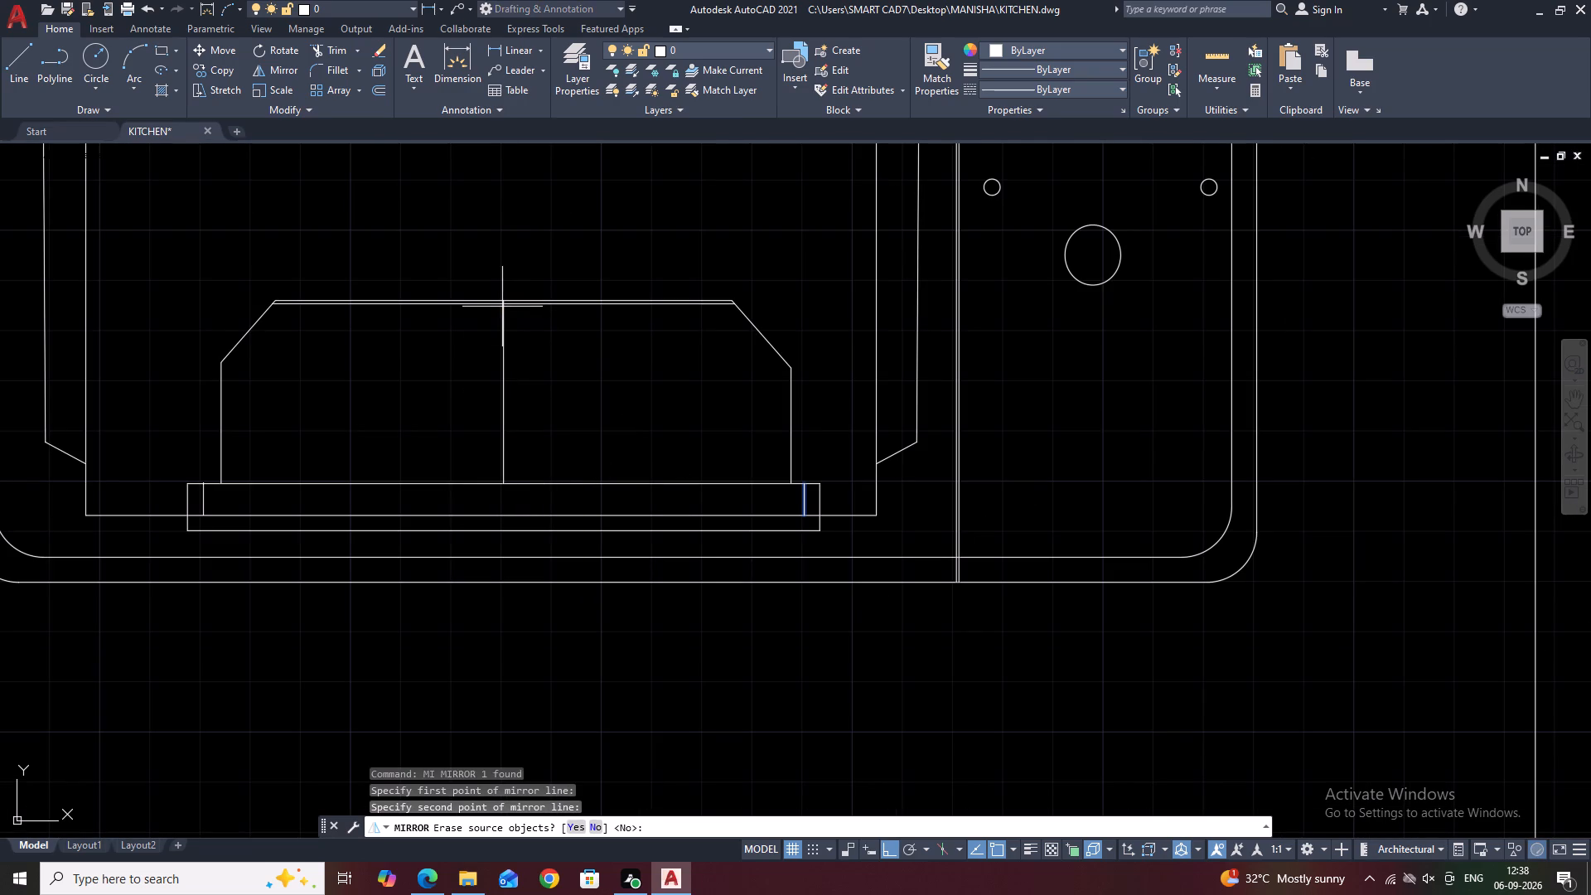
key(Return)
Inspect the short vertical lines at both ends of the appliance's thin base rectangle.
middle_drag(515, 361, 797, 297)
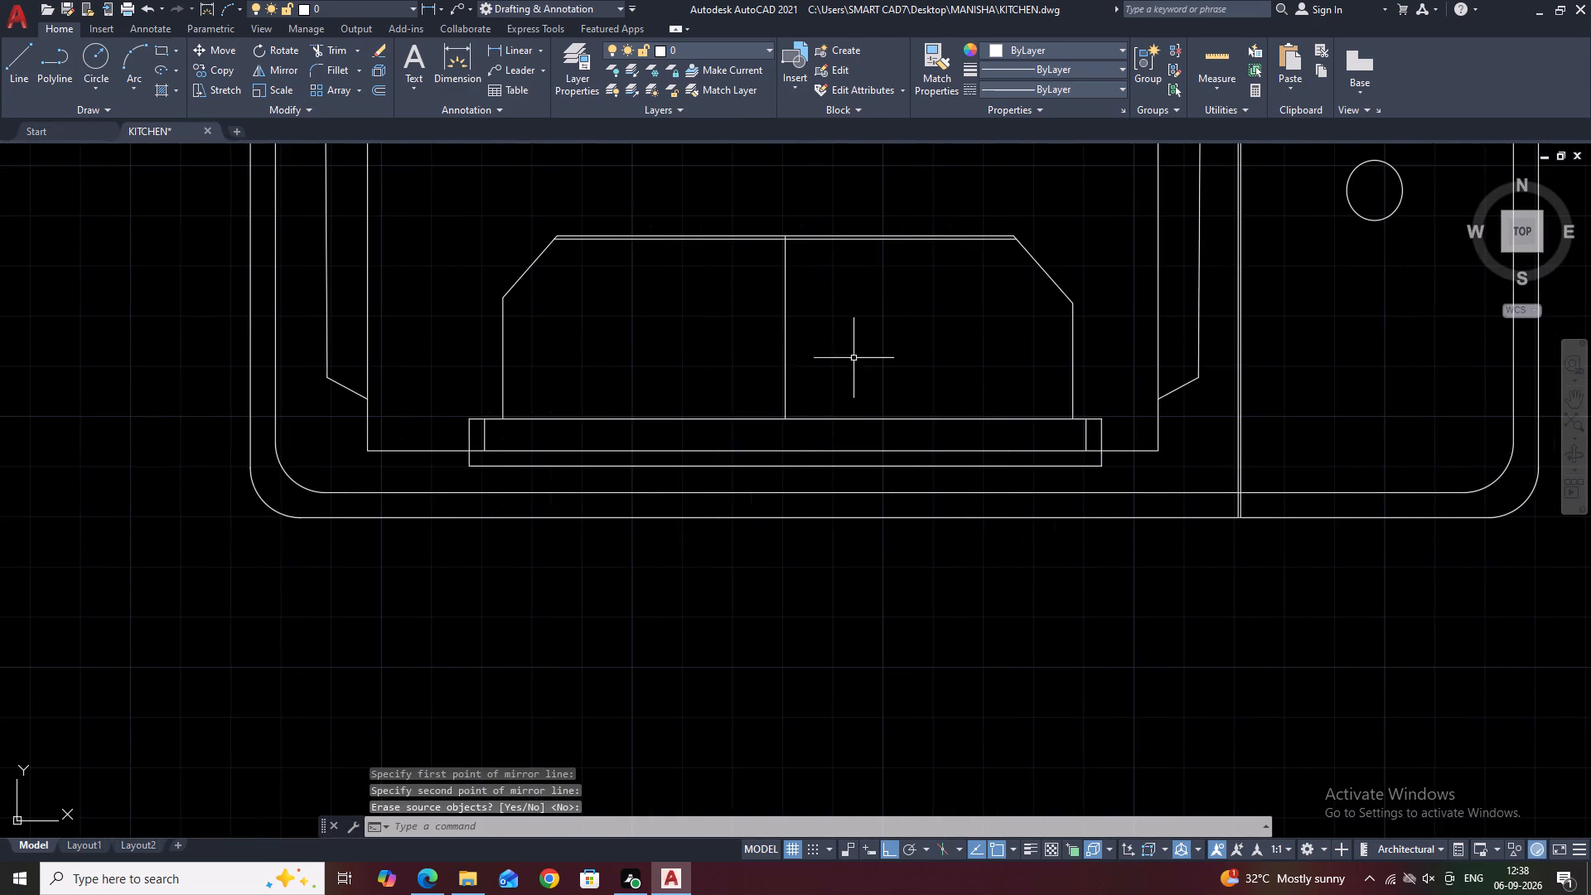
scroll(476, 457, up, 3)
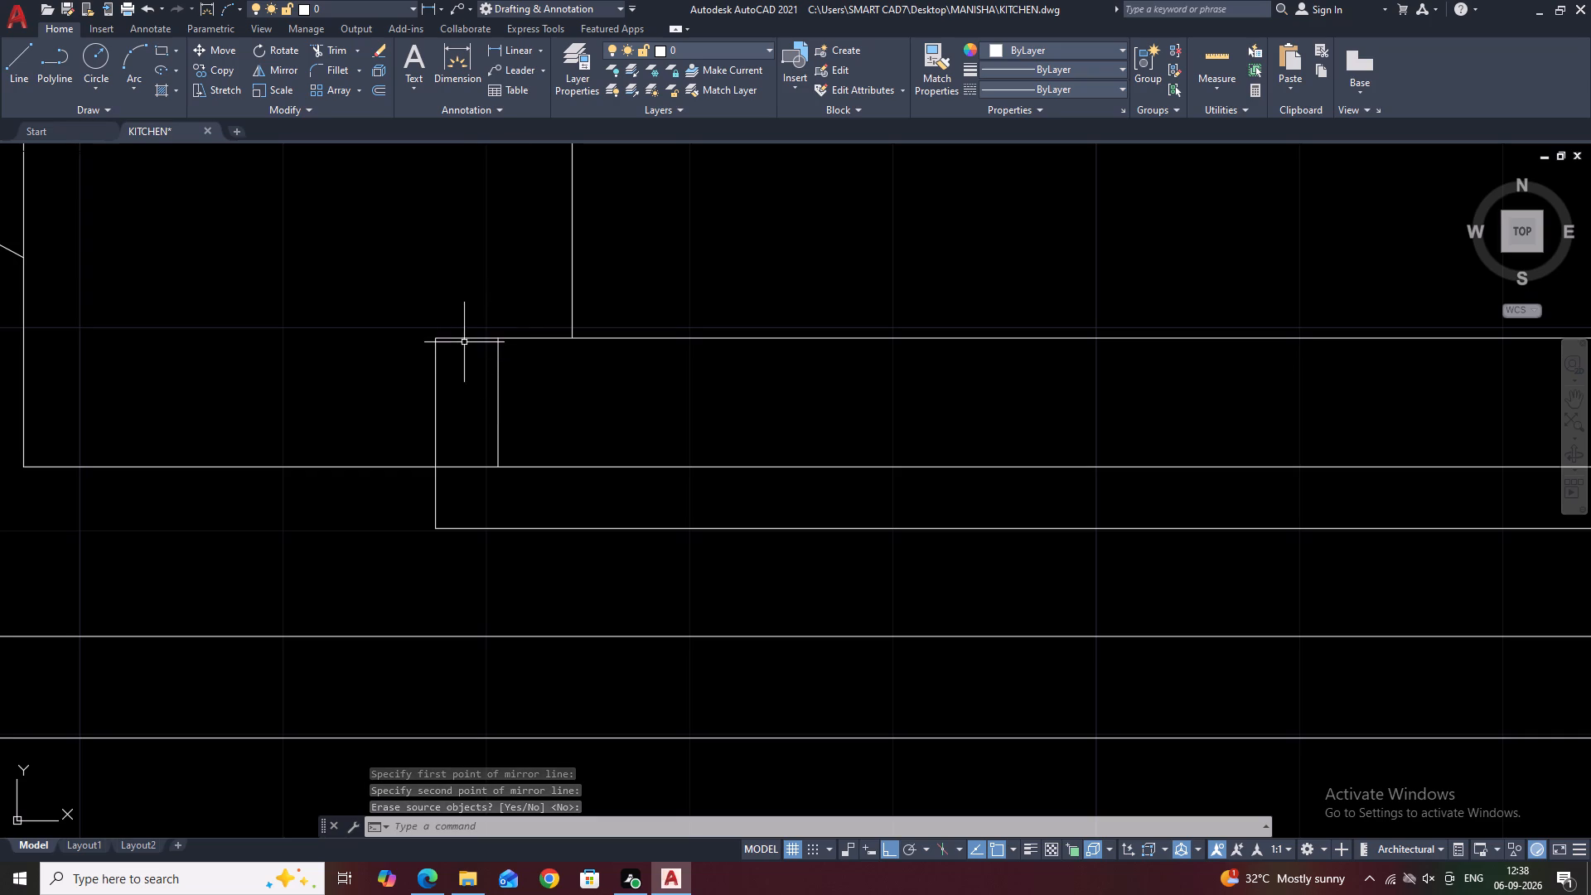
scroll(446, 336, down, 4)
middle_drag(1052, 348, 1077, 414)
scroll(971, 484, up, 2)
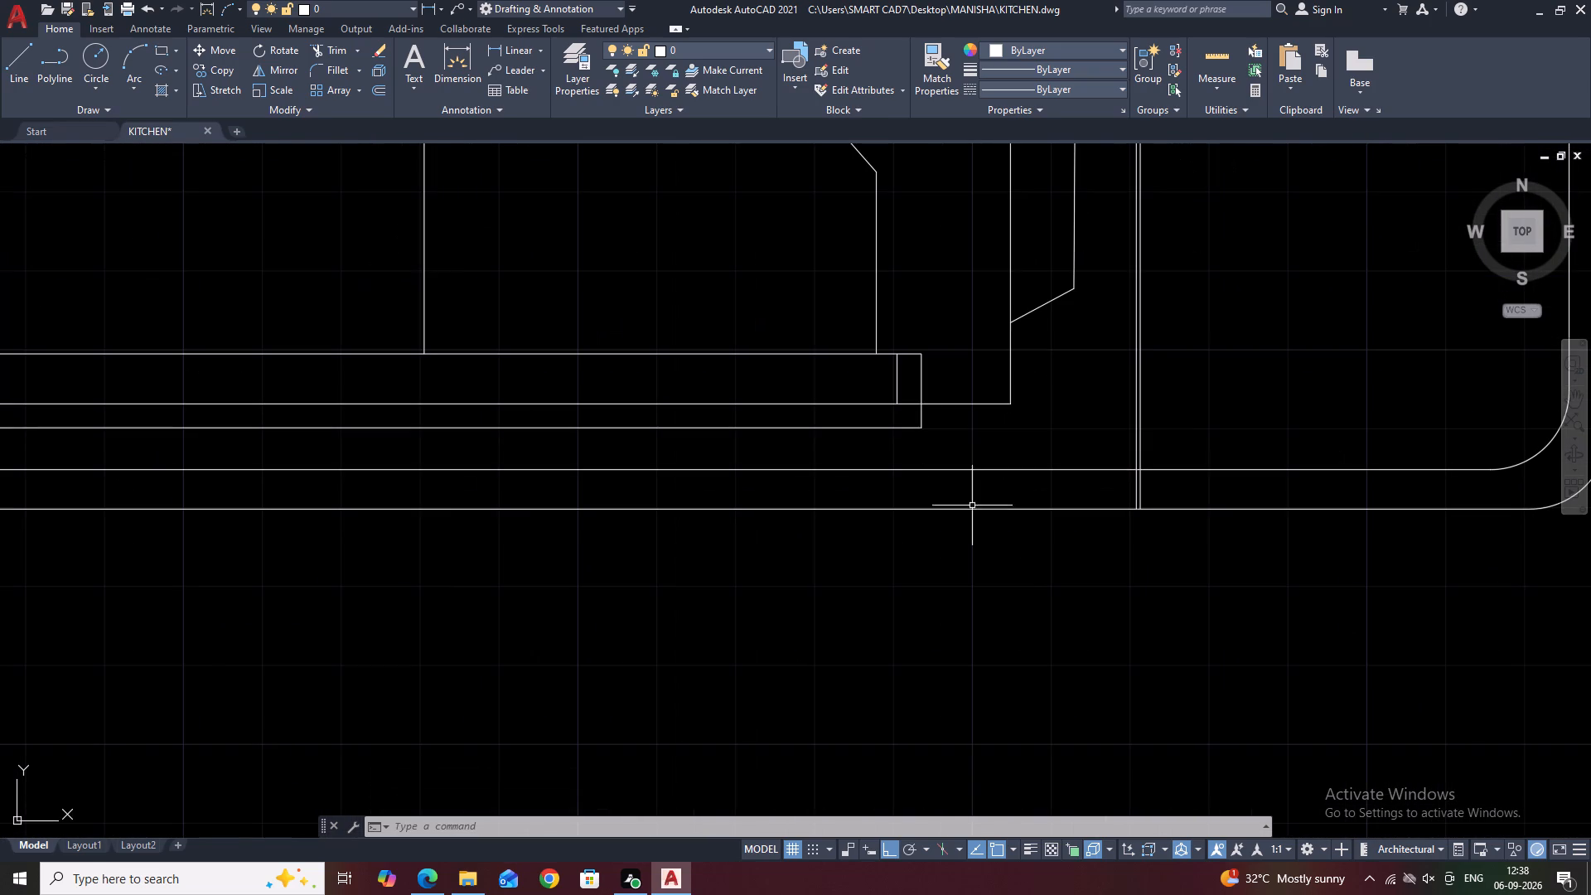
scroll(984, 421, down, 2)
middle_drag(979, 370, 1018, 457)
scroll(1017, 447, down, 2)
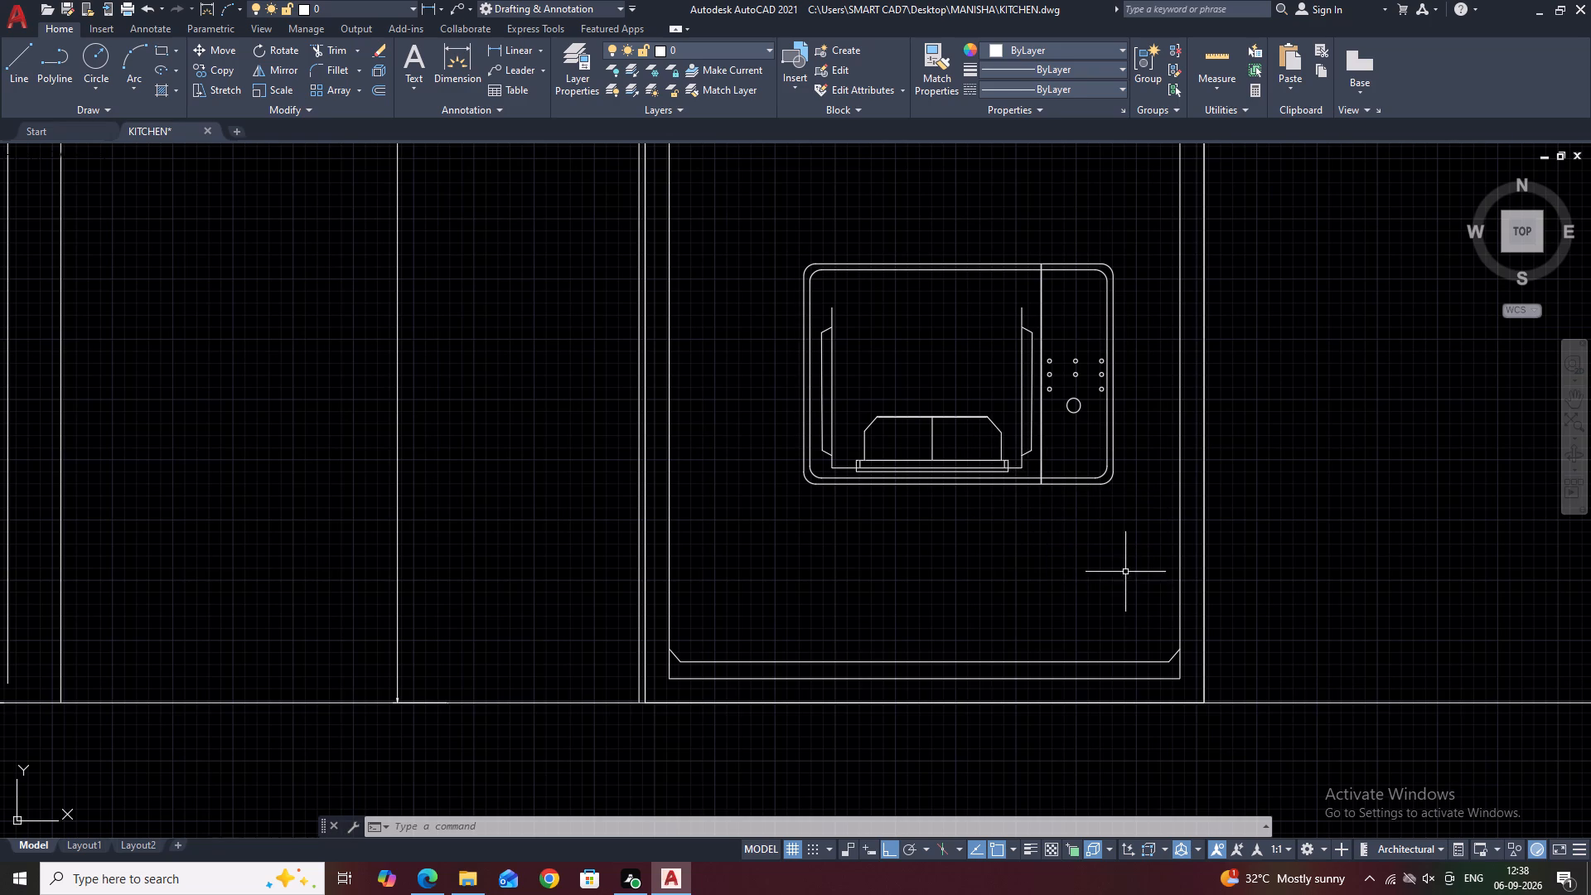
Draw a rectangle around the appliance, with its right side on the compartment's inner right edge.
middle_drag(1115, 564, 1091, 528)
middle_drag(1002, 525, 1028, 548)
scroll(1030, 547, down, 1)
middle_drag(1184, 478, 1125, 486)
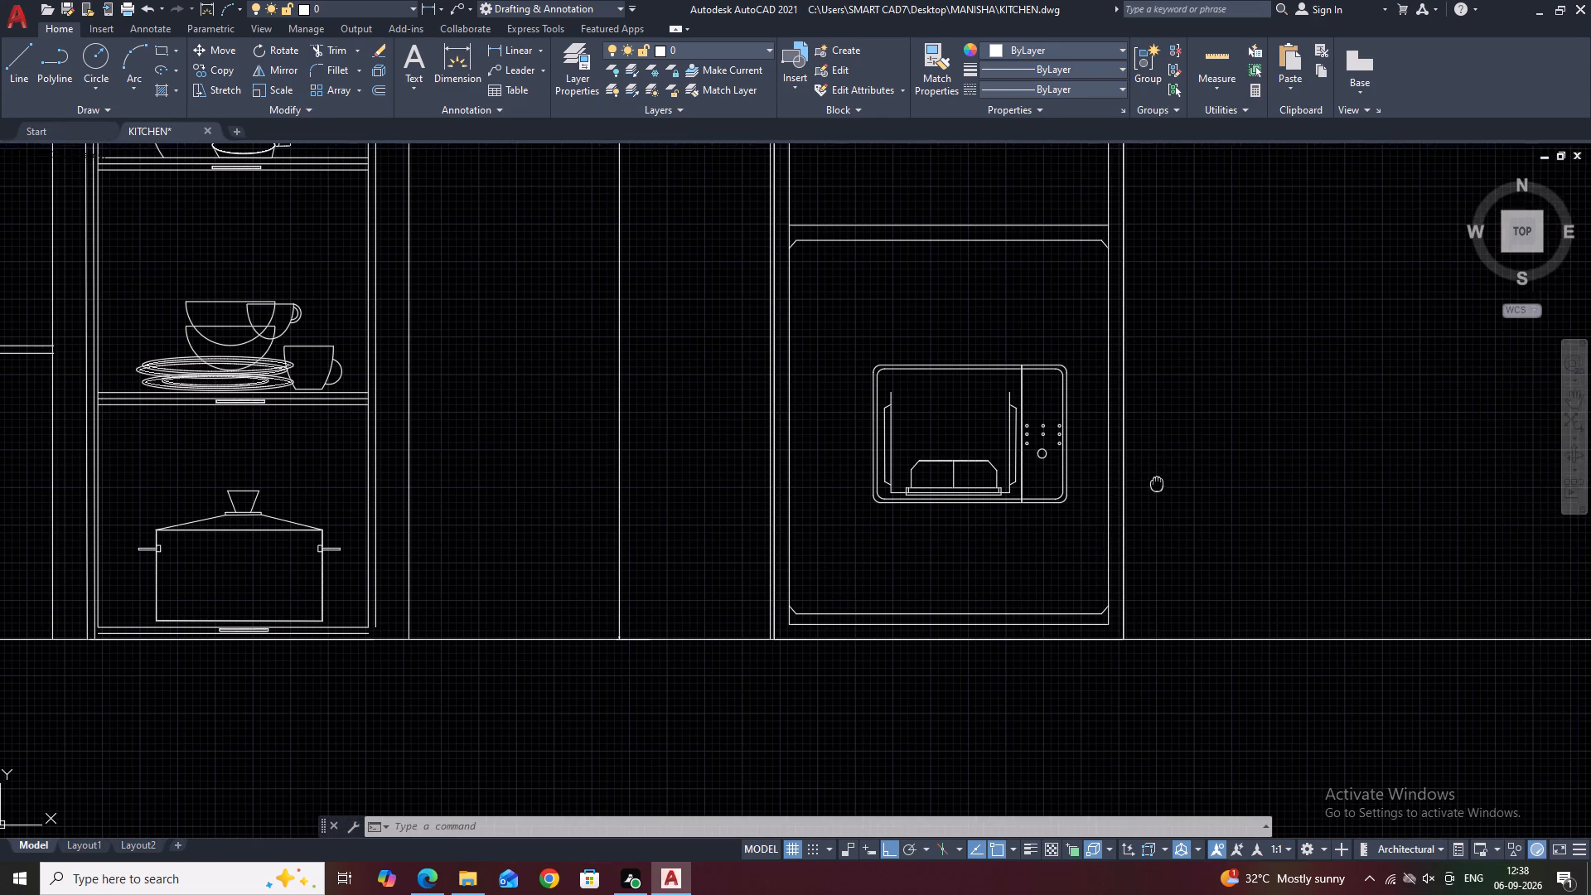
middle_drag(1125, 486, 1077, 487)
text(REC)
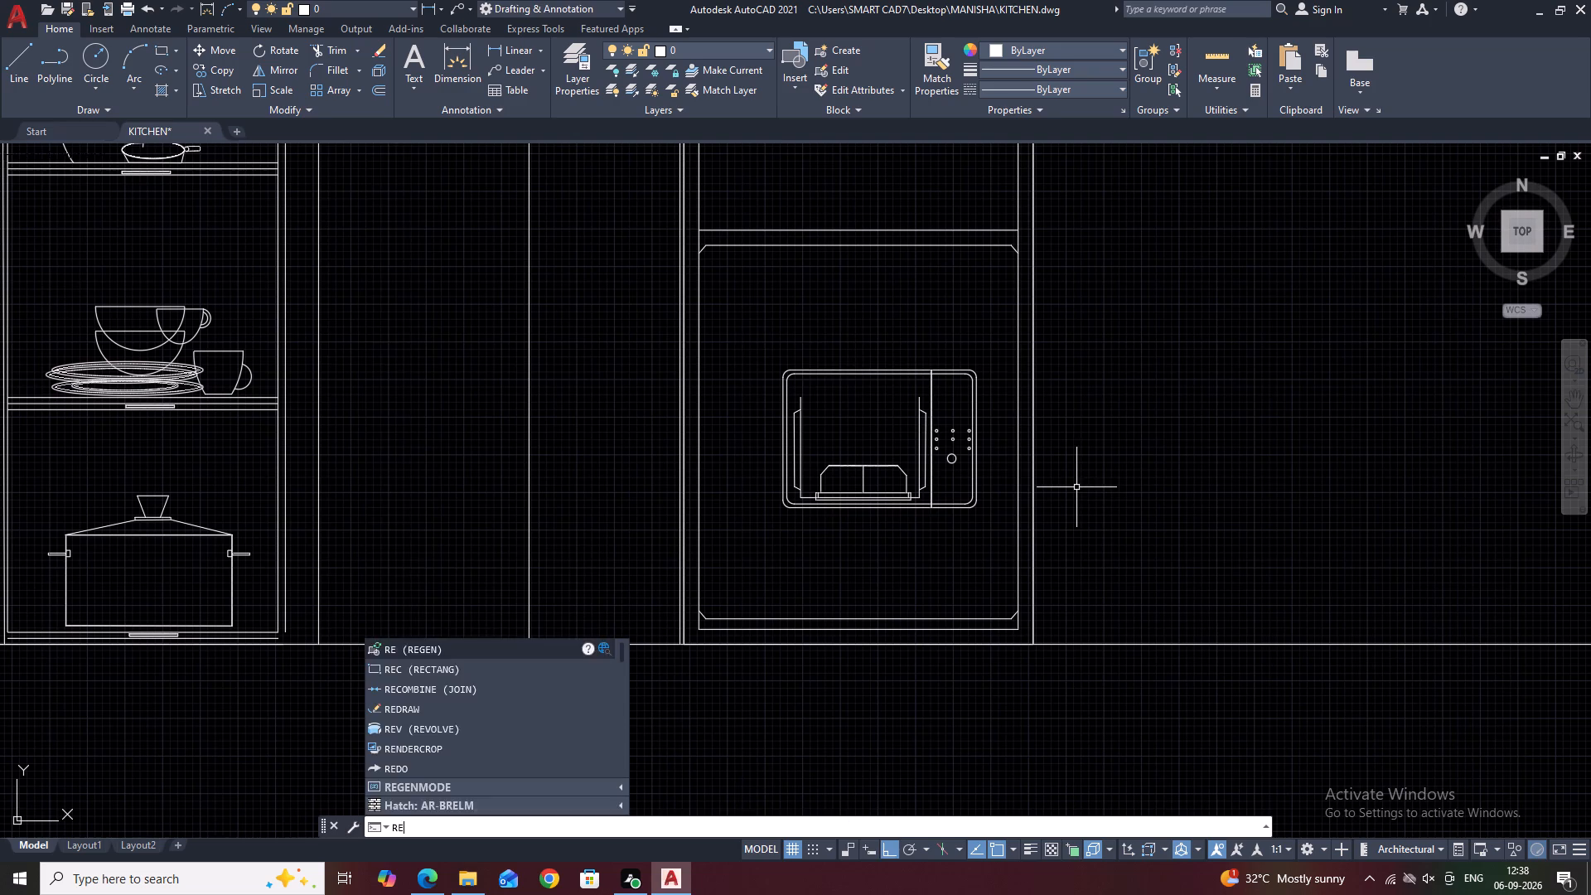
key(space)
click(722, 363)
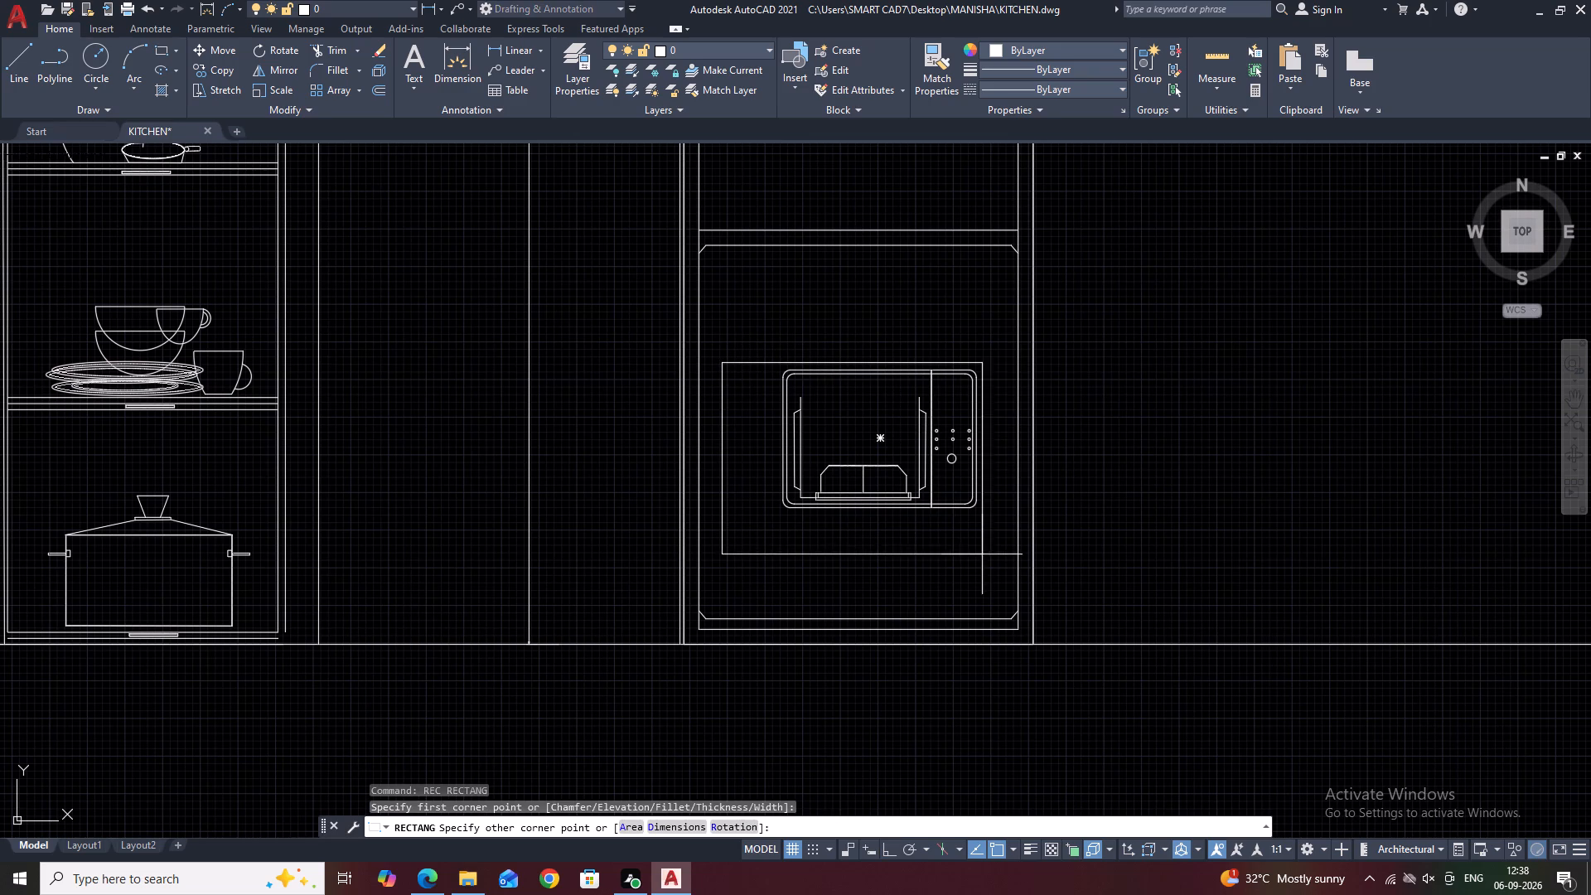
click(1018, 557)
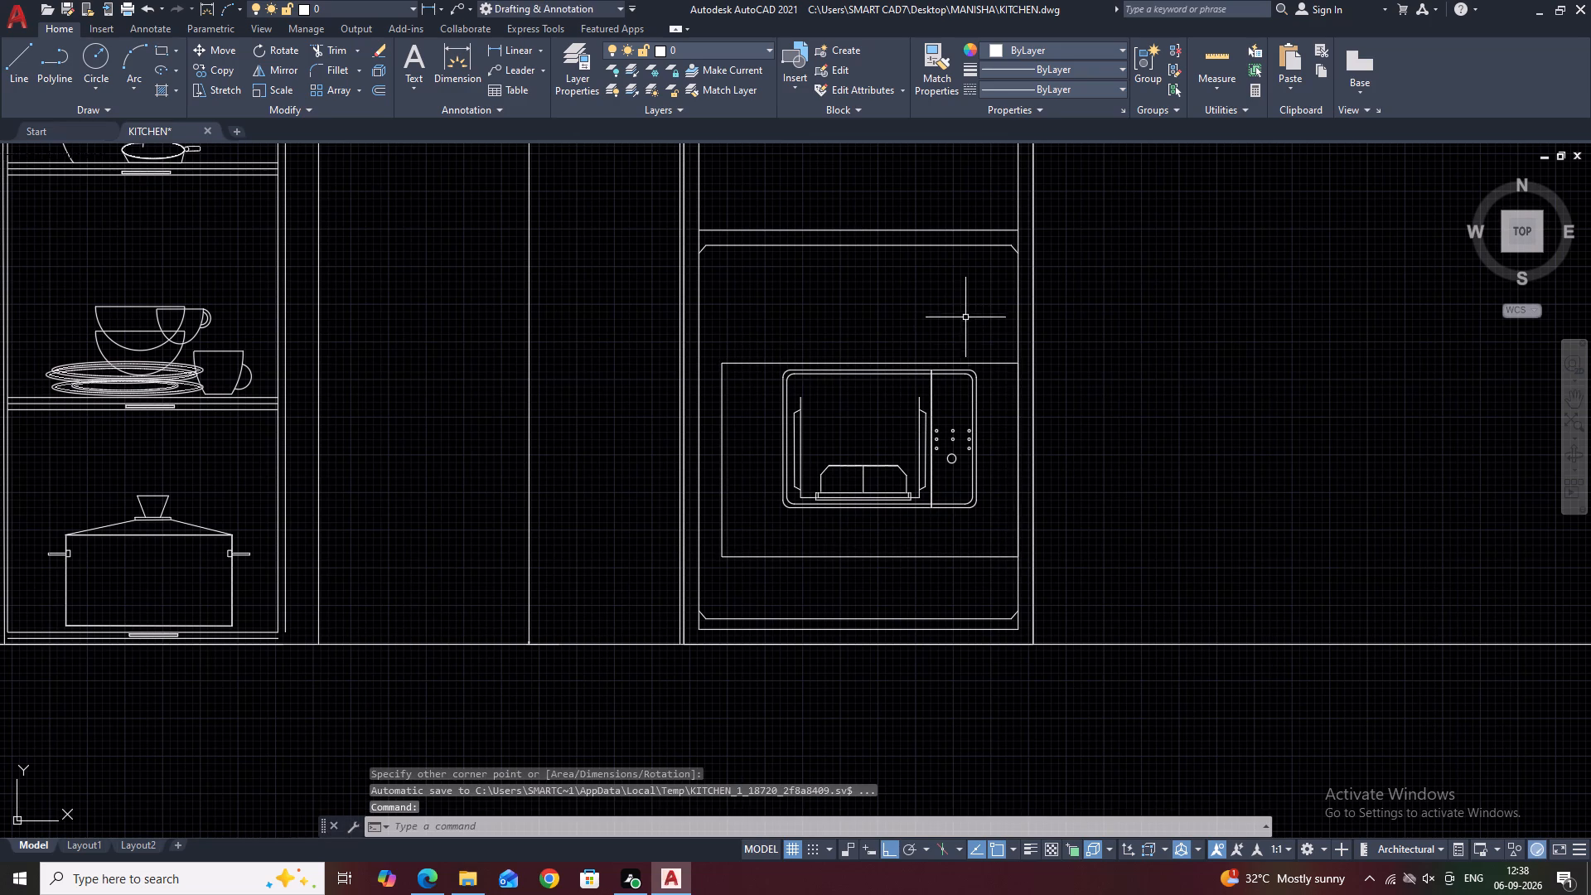
Stretch the surrounding rectangle's top edge upward to leave more space above the appliance.
click(990, 366)
click(984, 354)
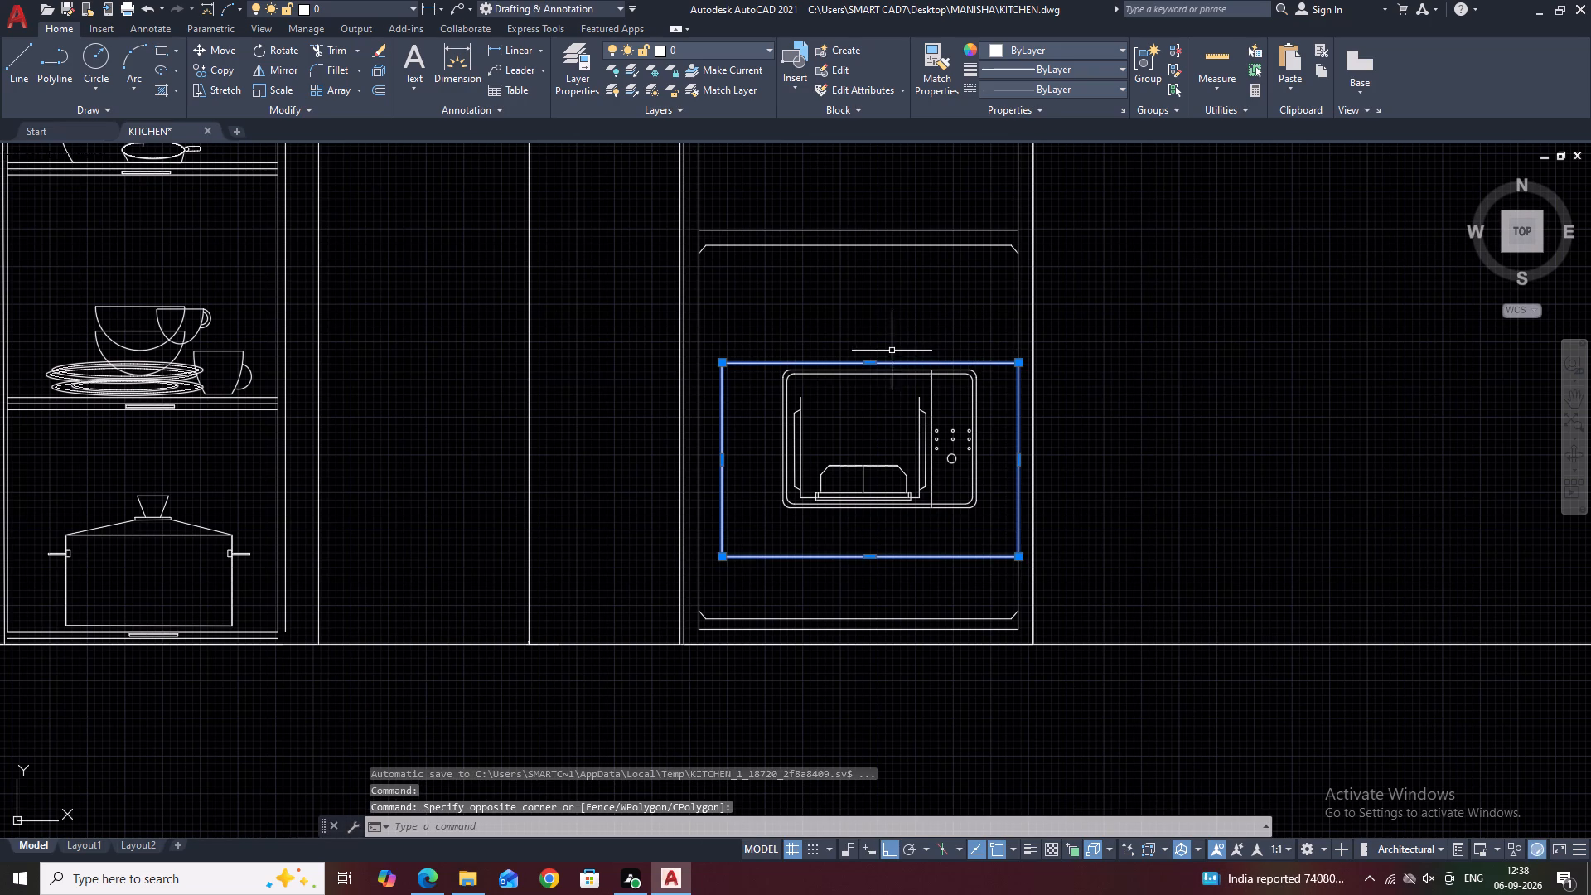
click(869, 360)
click(870, 322)
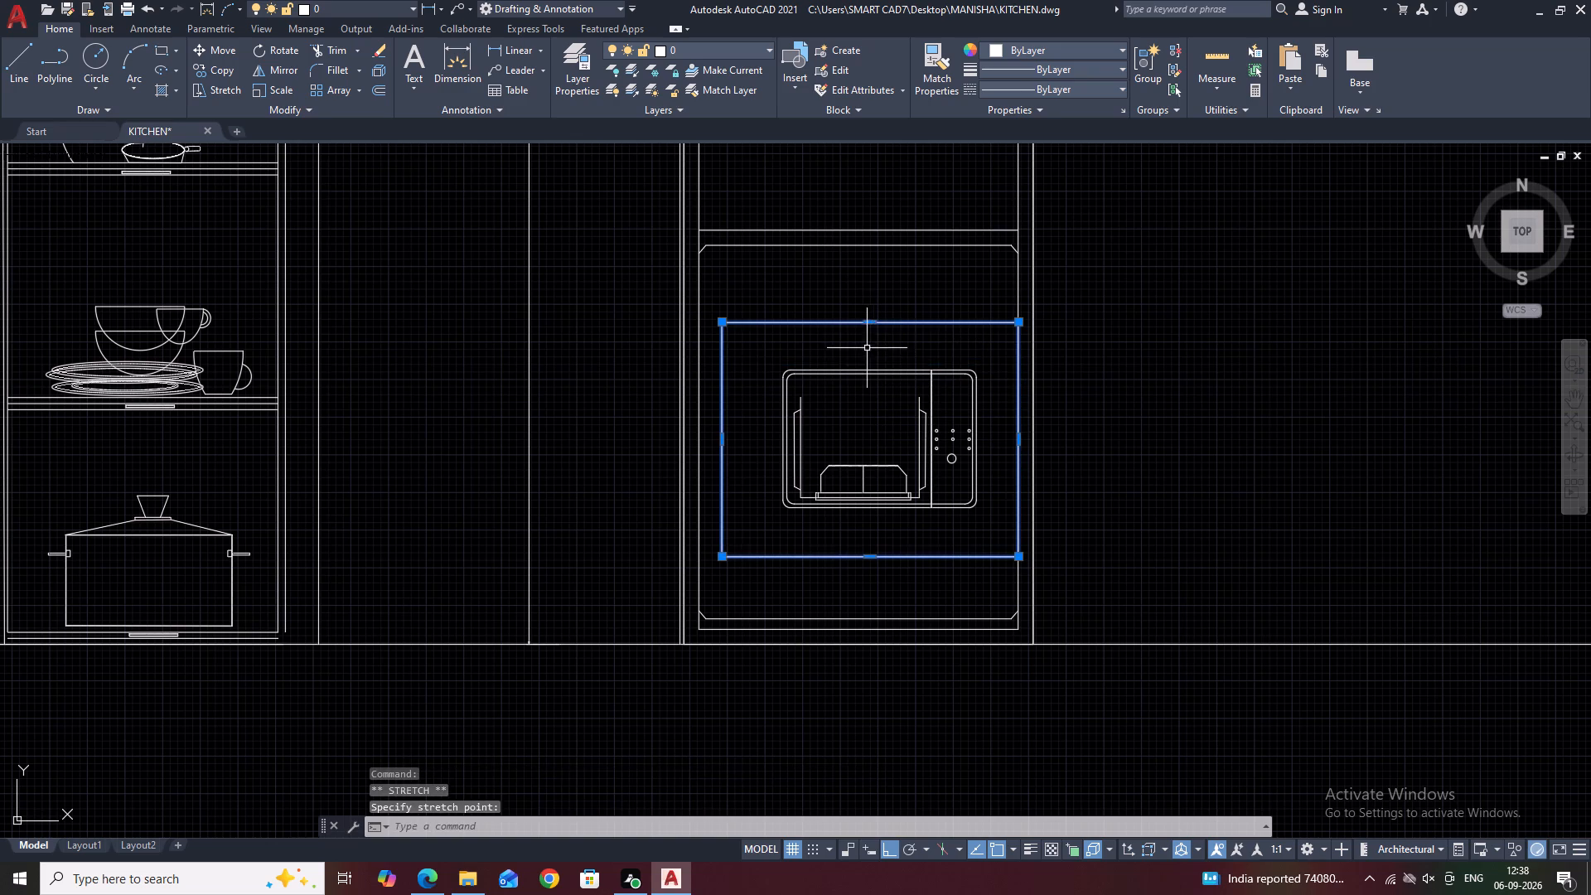
key(Escape)
Scale the surrounding rectangle by reference from its top-right corner so its width reaches the compartment's inner left edge.
click(880, 298)
click(834, 341)
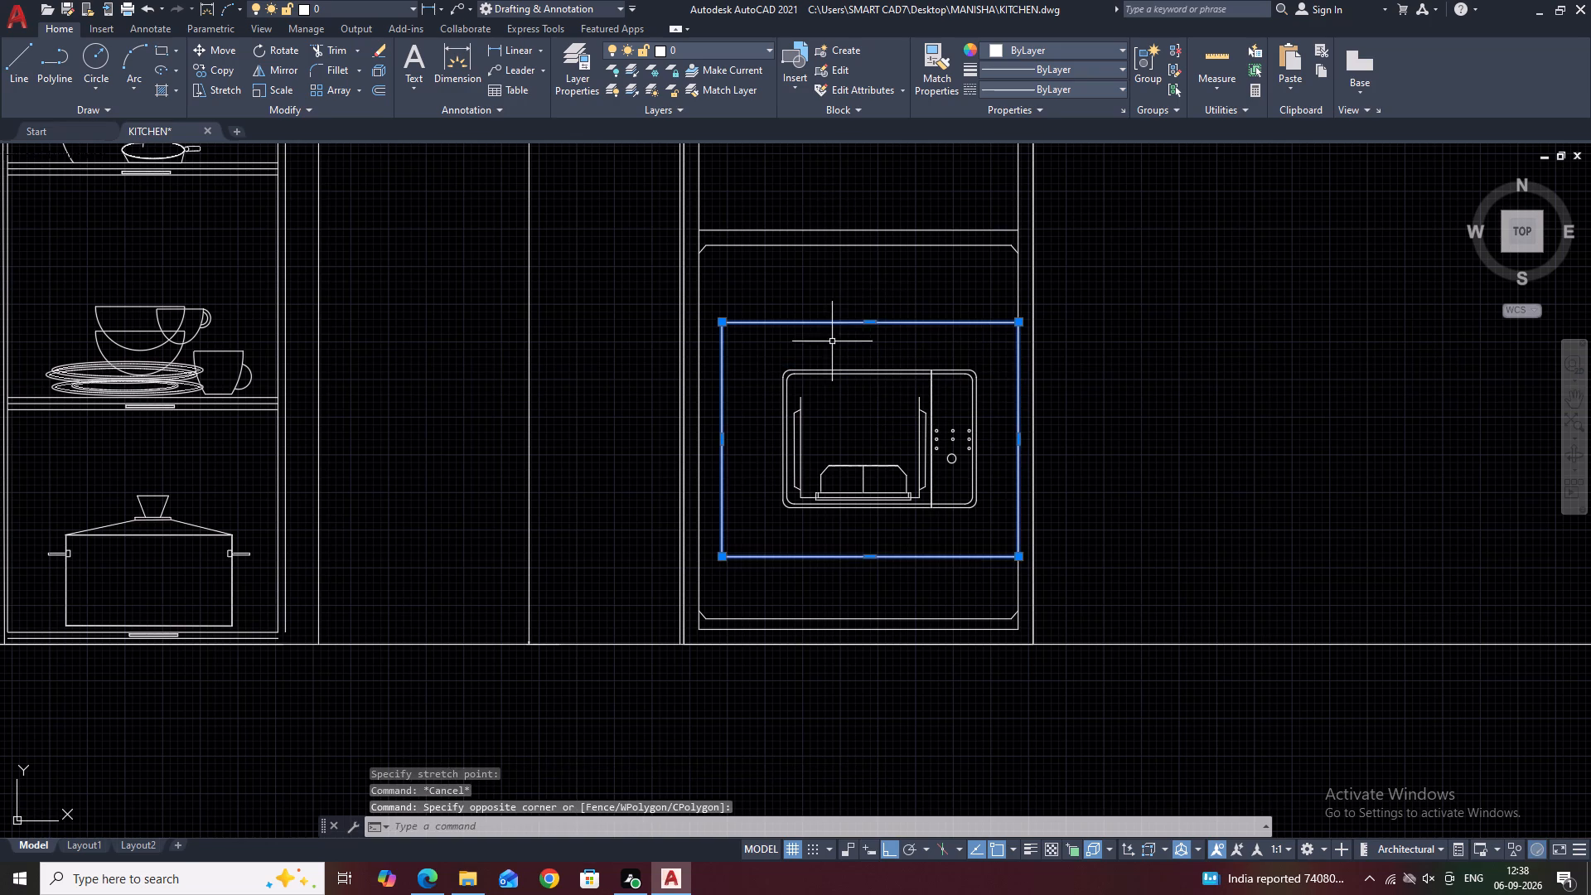
middle_drag(863, 327, 1013, 307)
key(s)
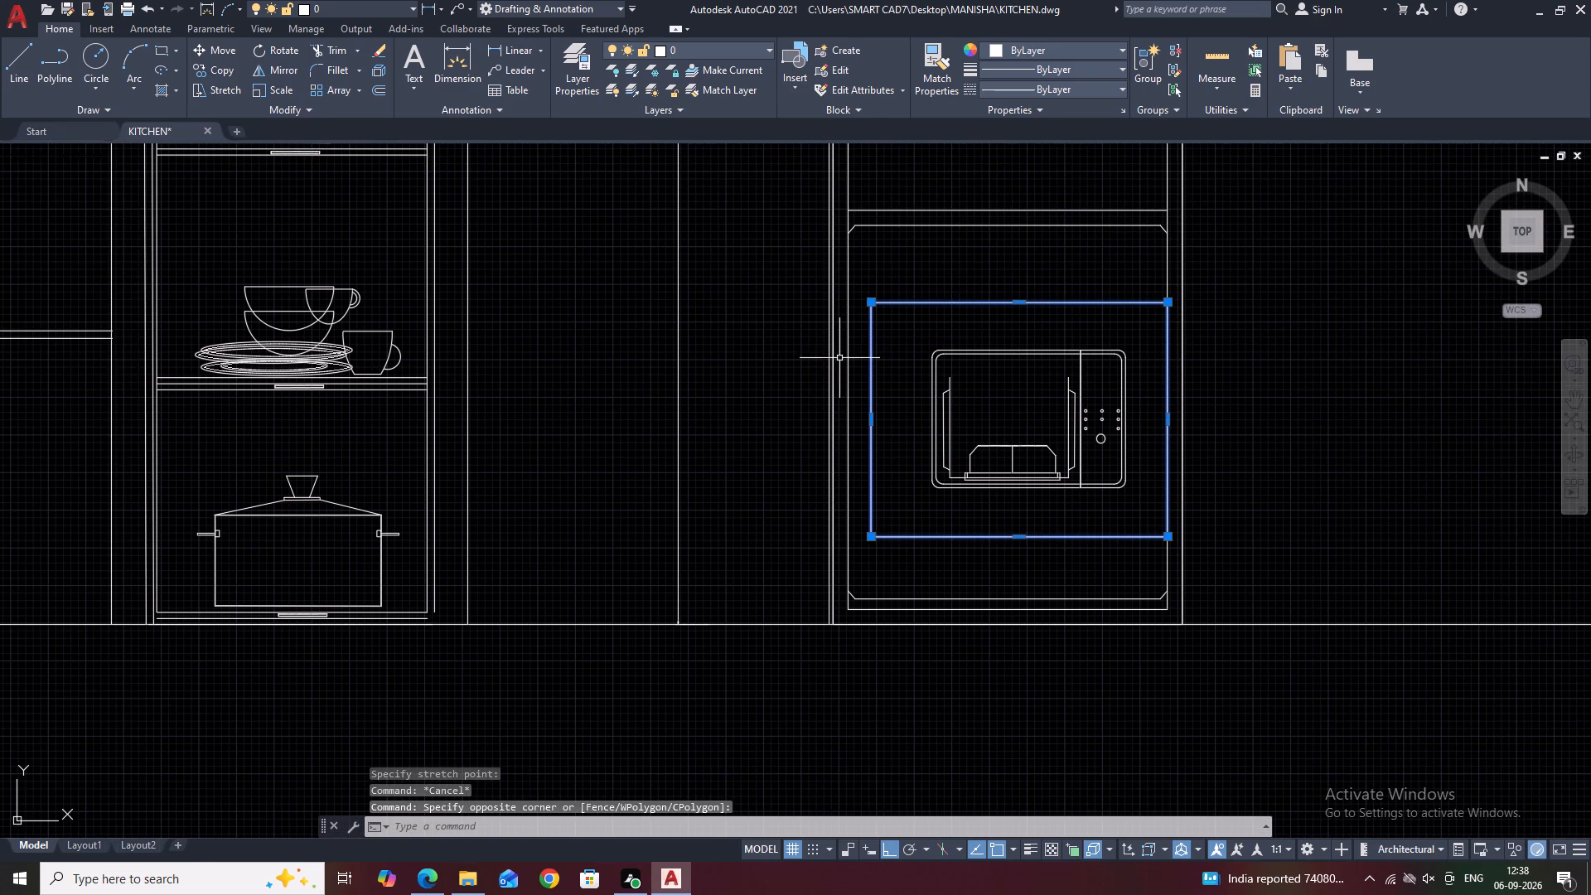
text(C)
key(space)
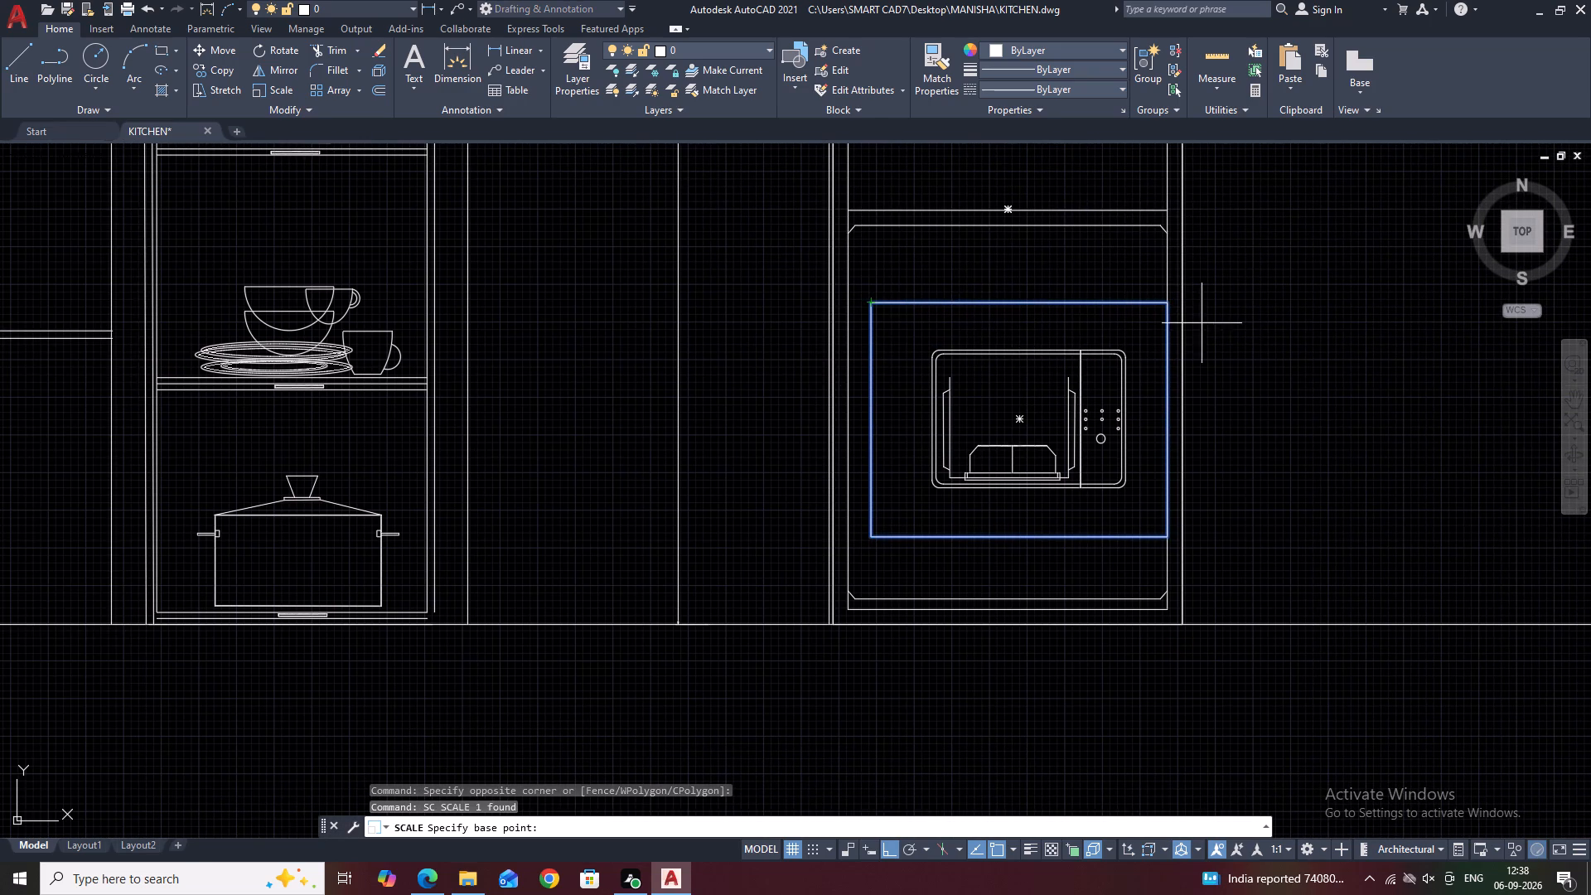
click(1168, 303)
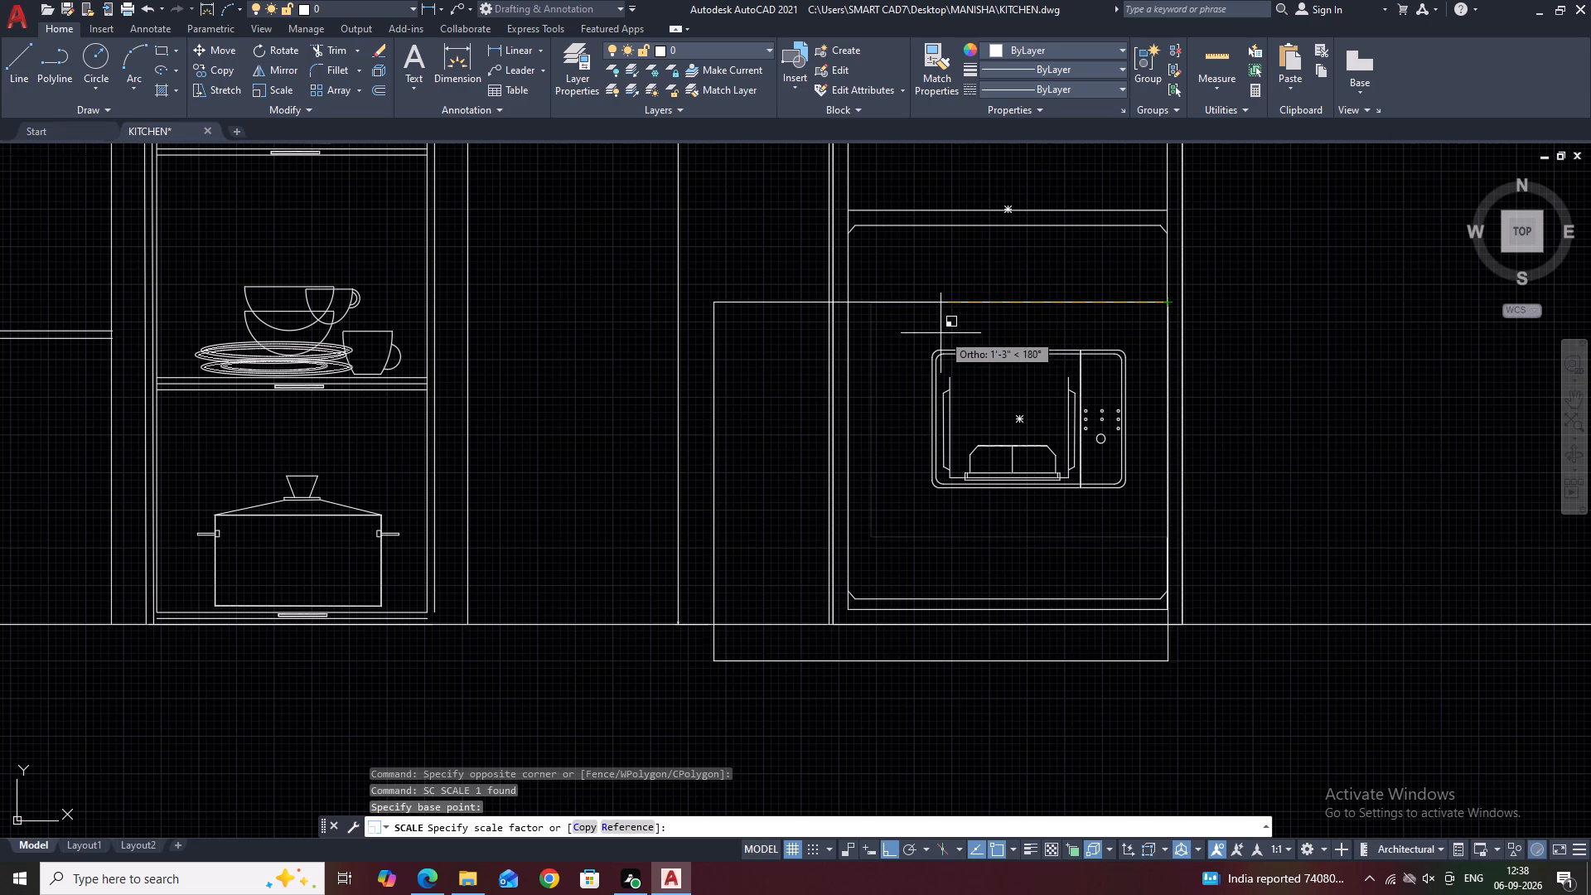
text(R)
key(space)
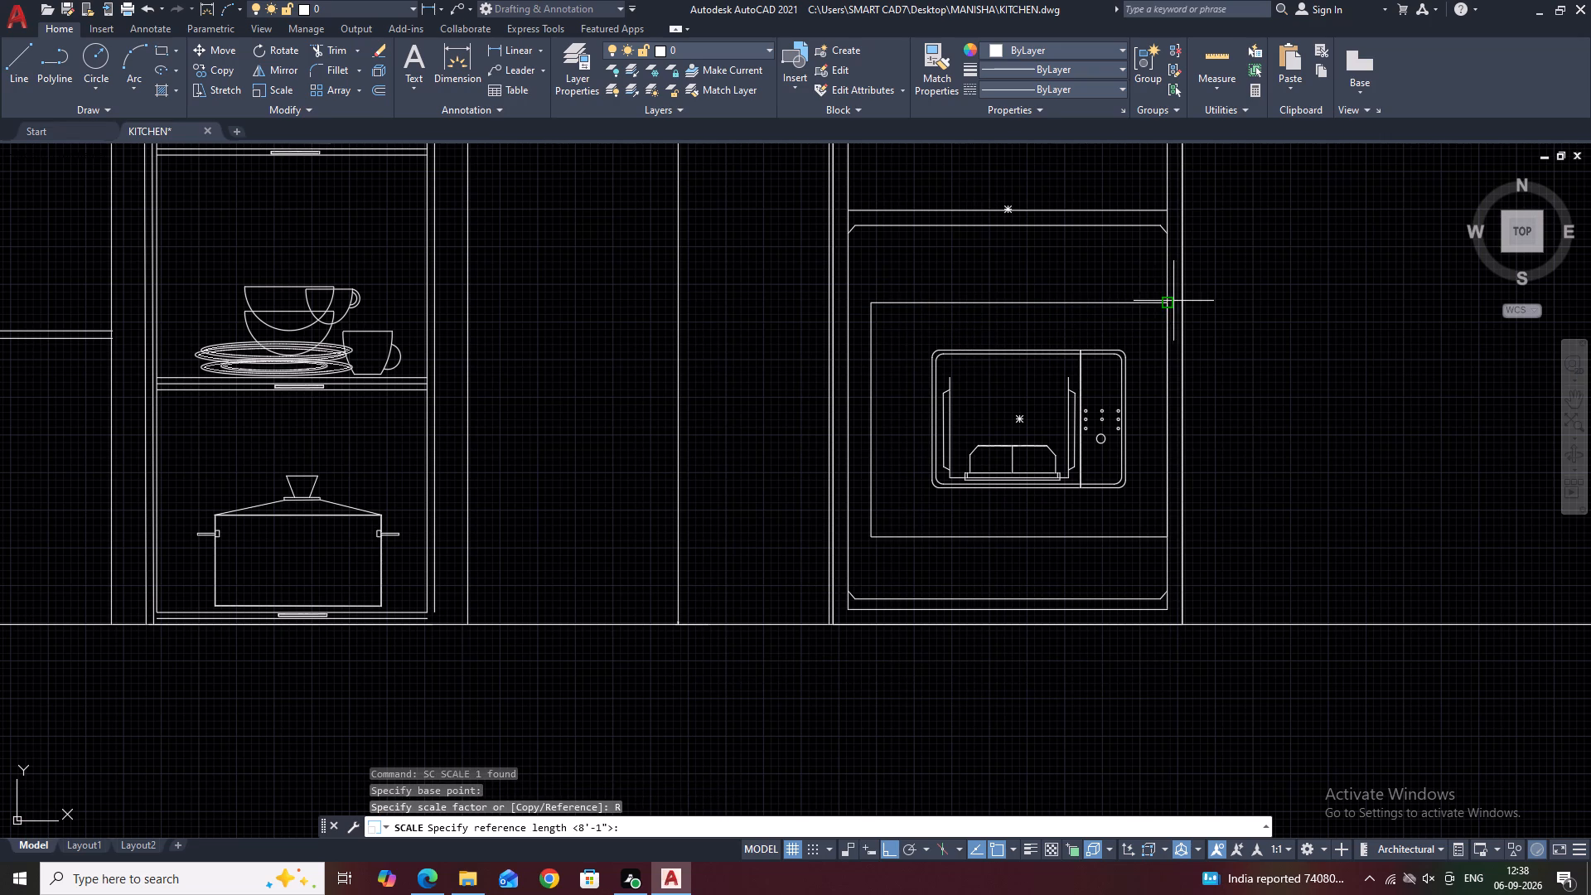
click(1163, 300)
click(869, 305)
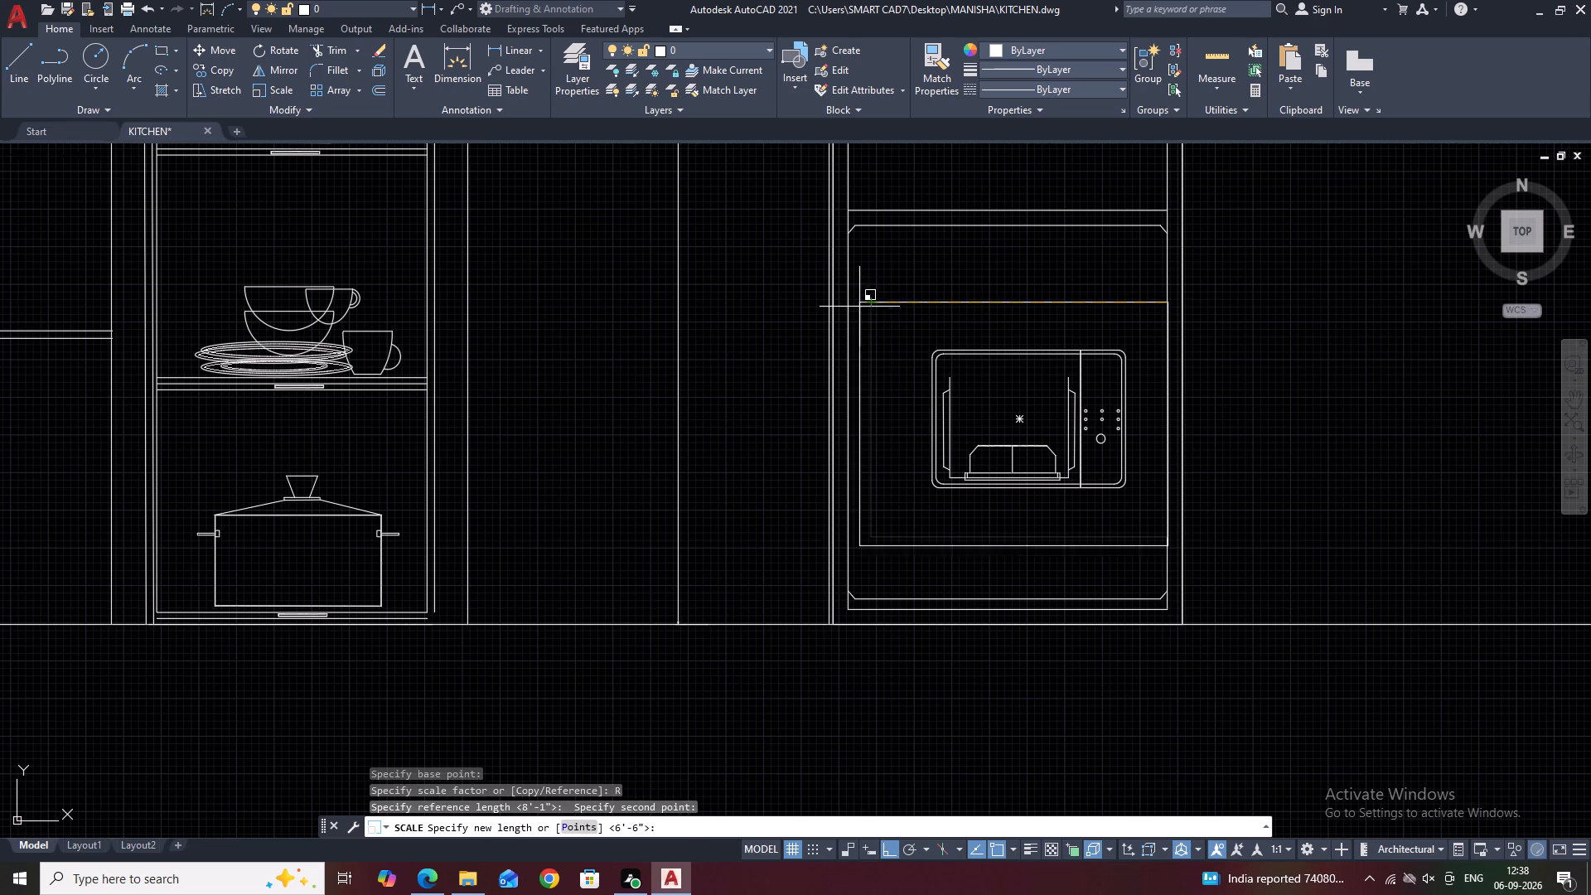
click(852, 307)
key(Escape)
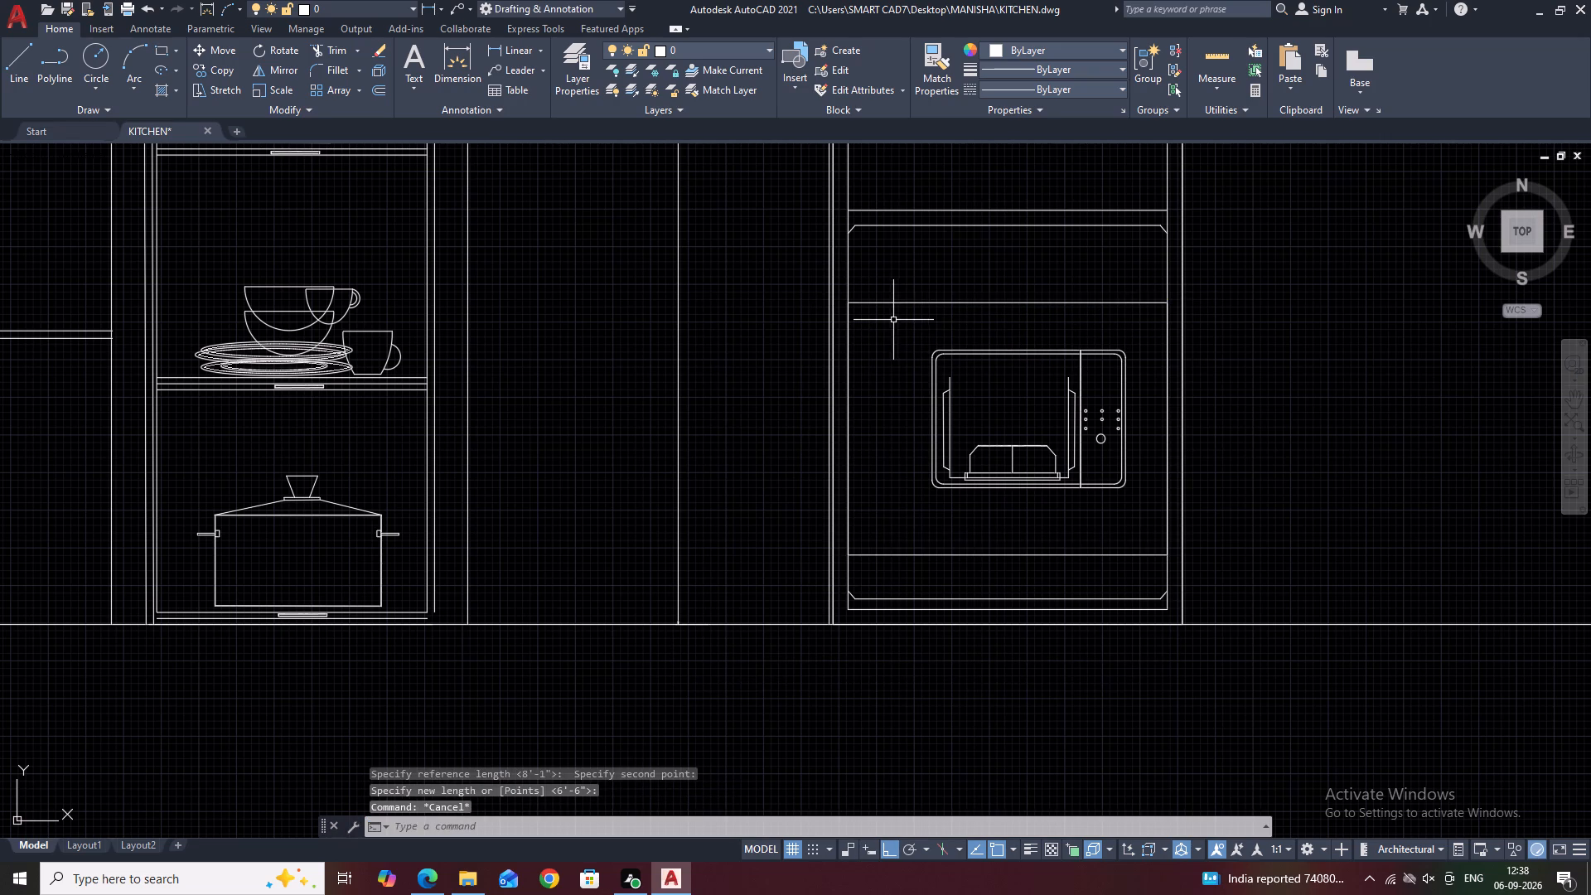
Move the whole appliance with its controls and inner details slightly down and left inside the surrounding rectangle.
drag(895, 320, 907, 345)
click(1149, 559)
key(m)
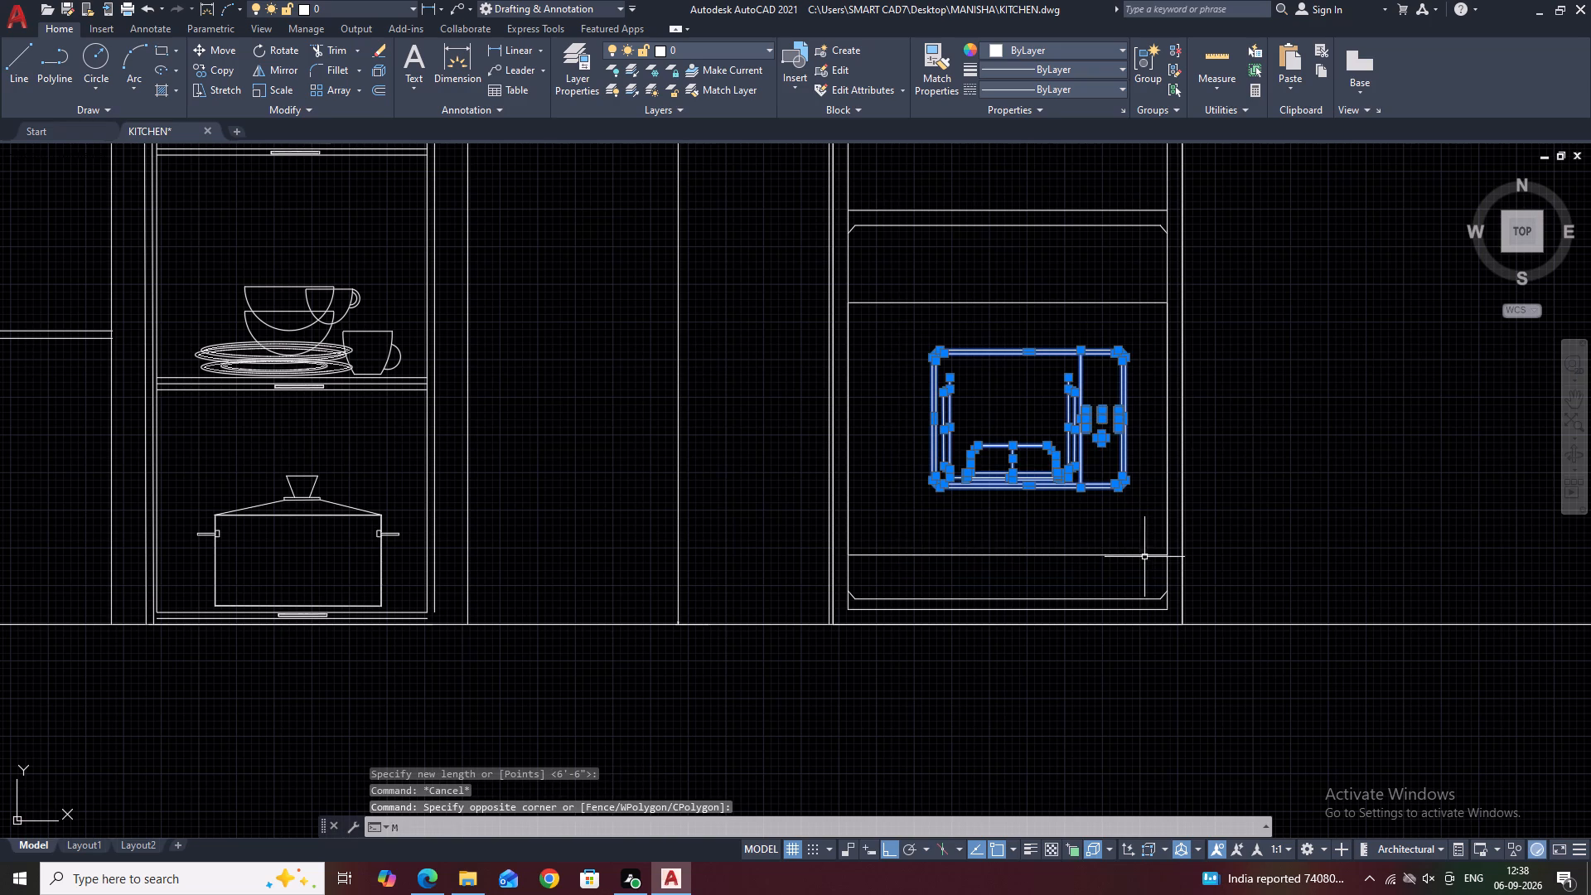
key(space)
click(1033, 420)
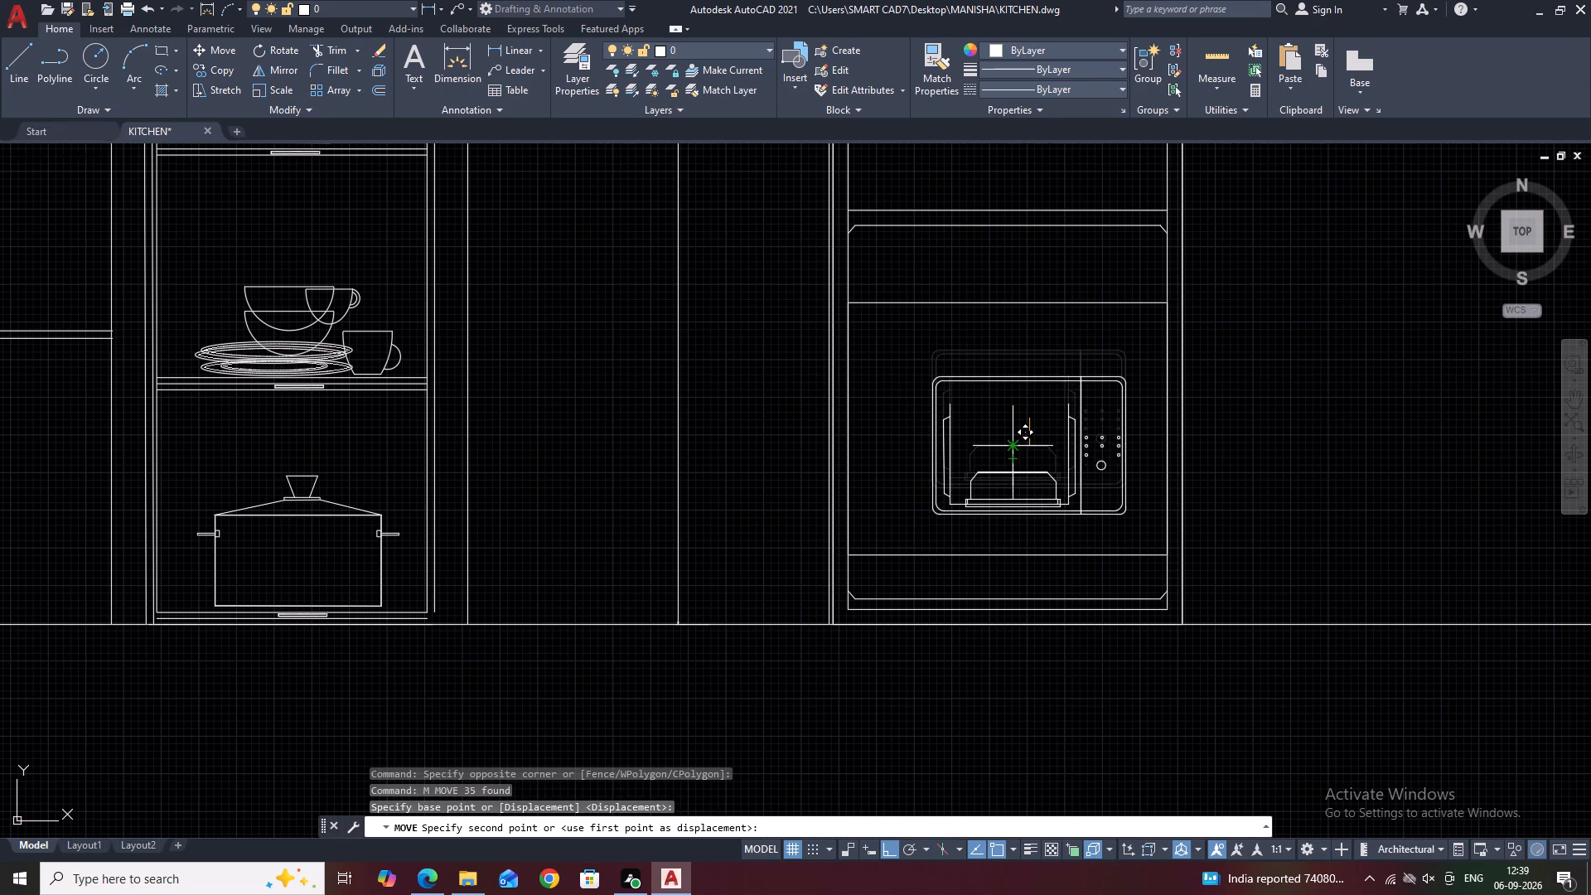
click(1013, 443)
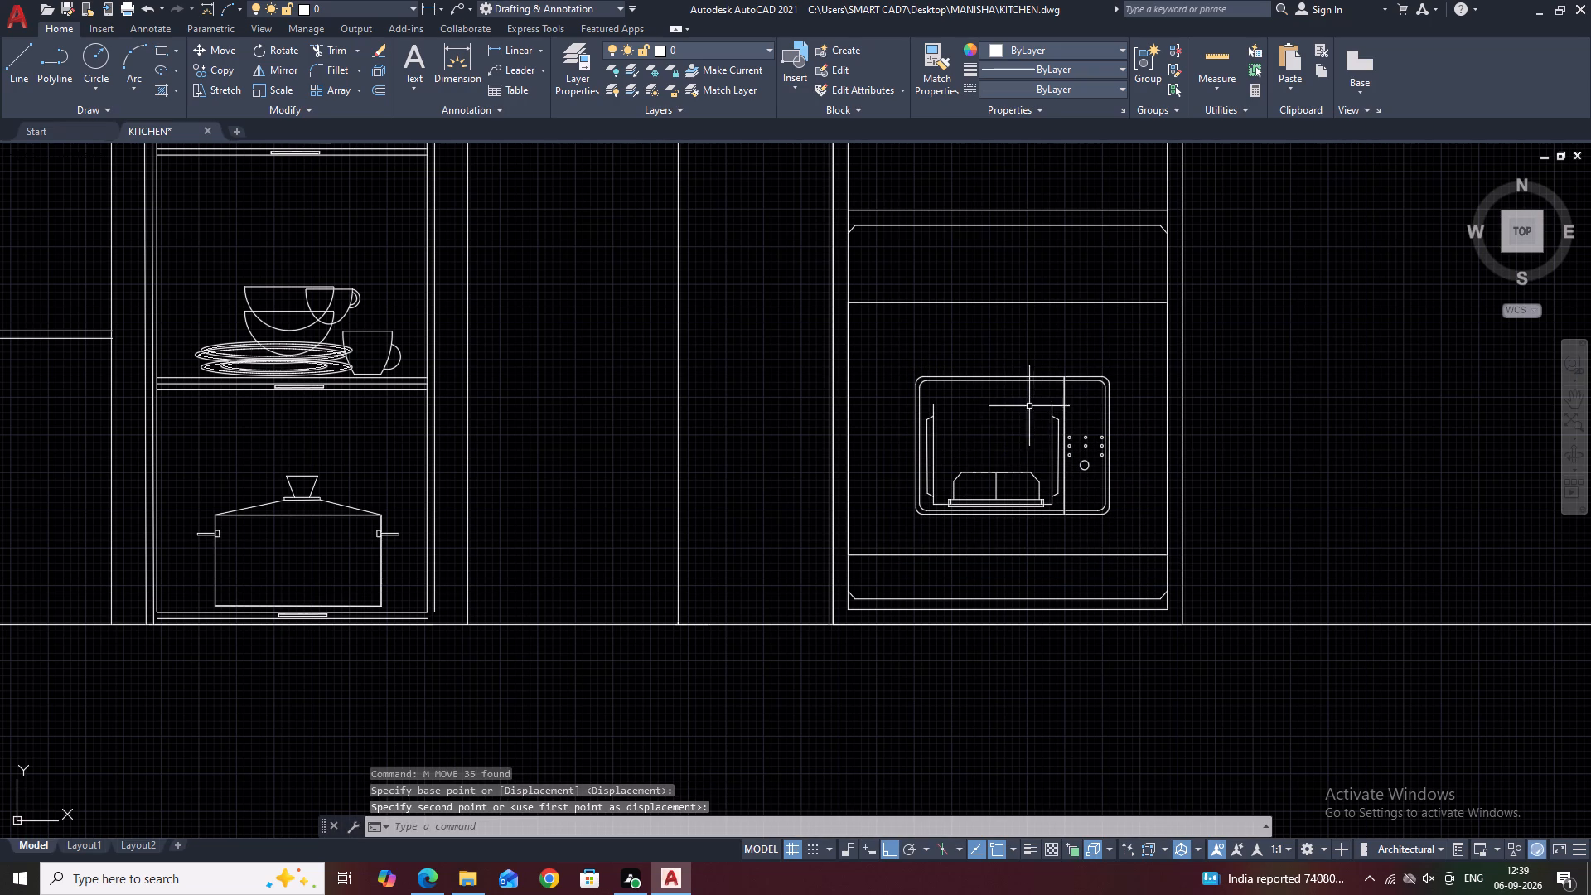
Chamfer the top-left corner of the rectangle surrounding the appliance, with both chamfer distances set to 0.5".
middle_drag(1148, 404, 1164, 427)
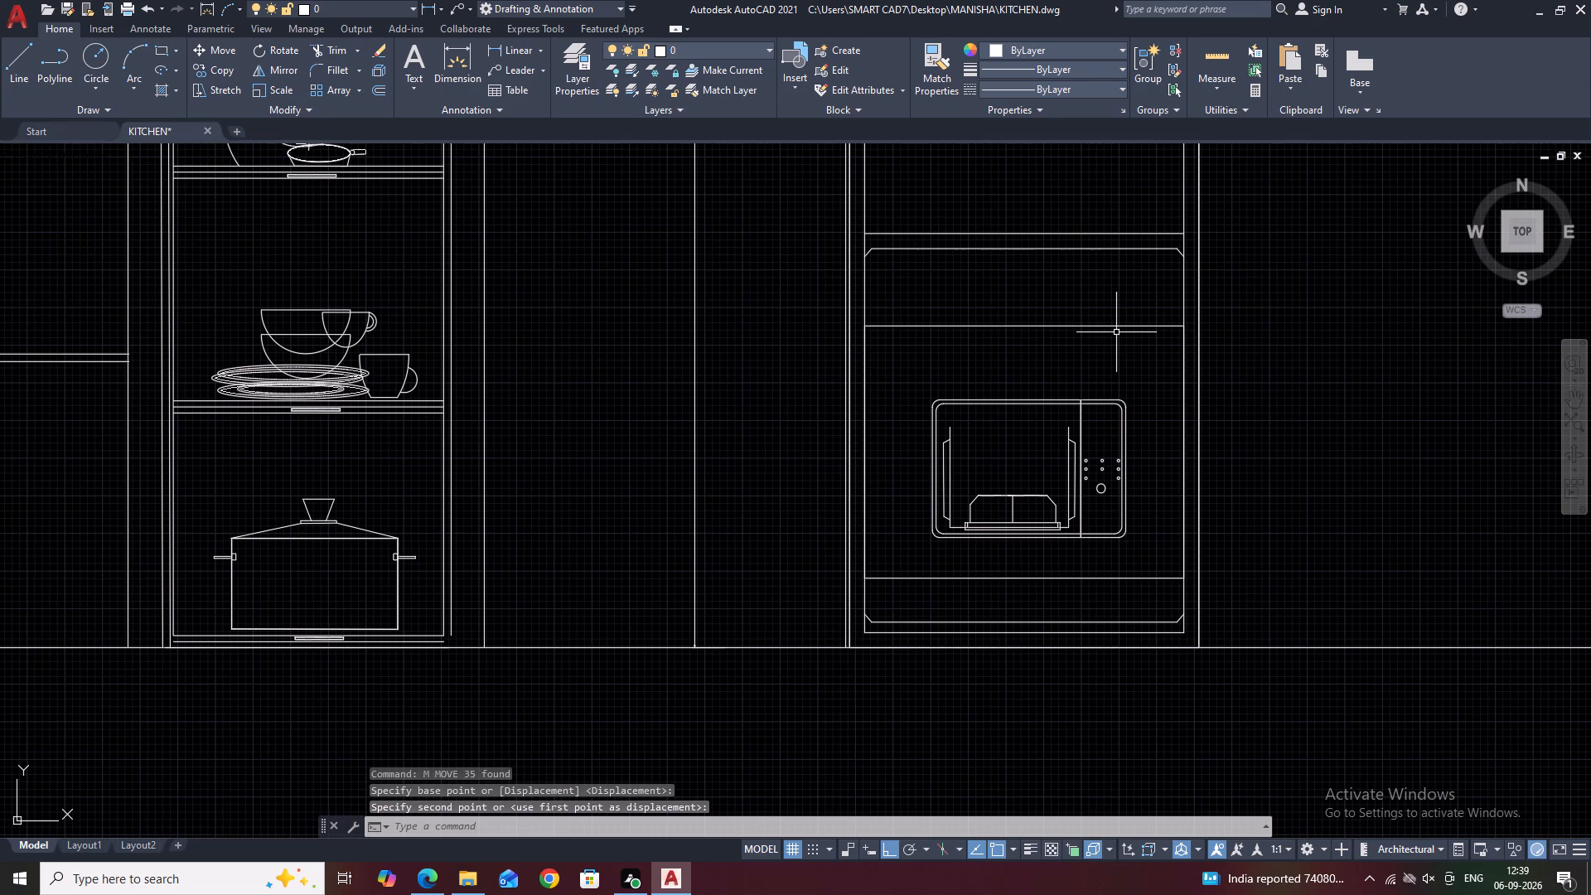
key(c)
key(h)
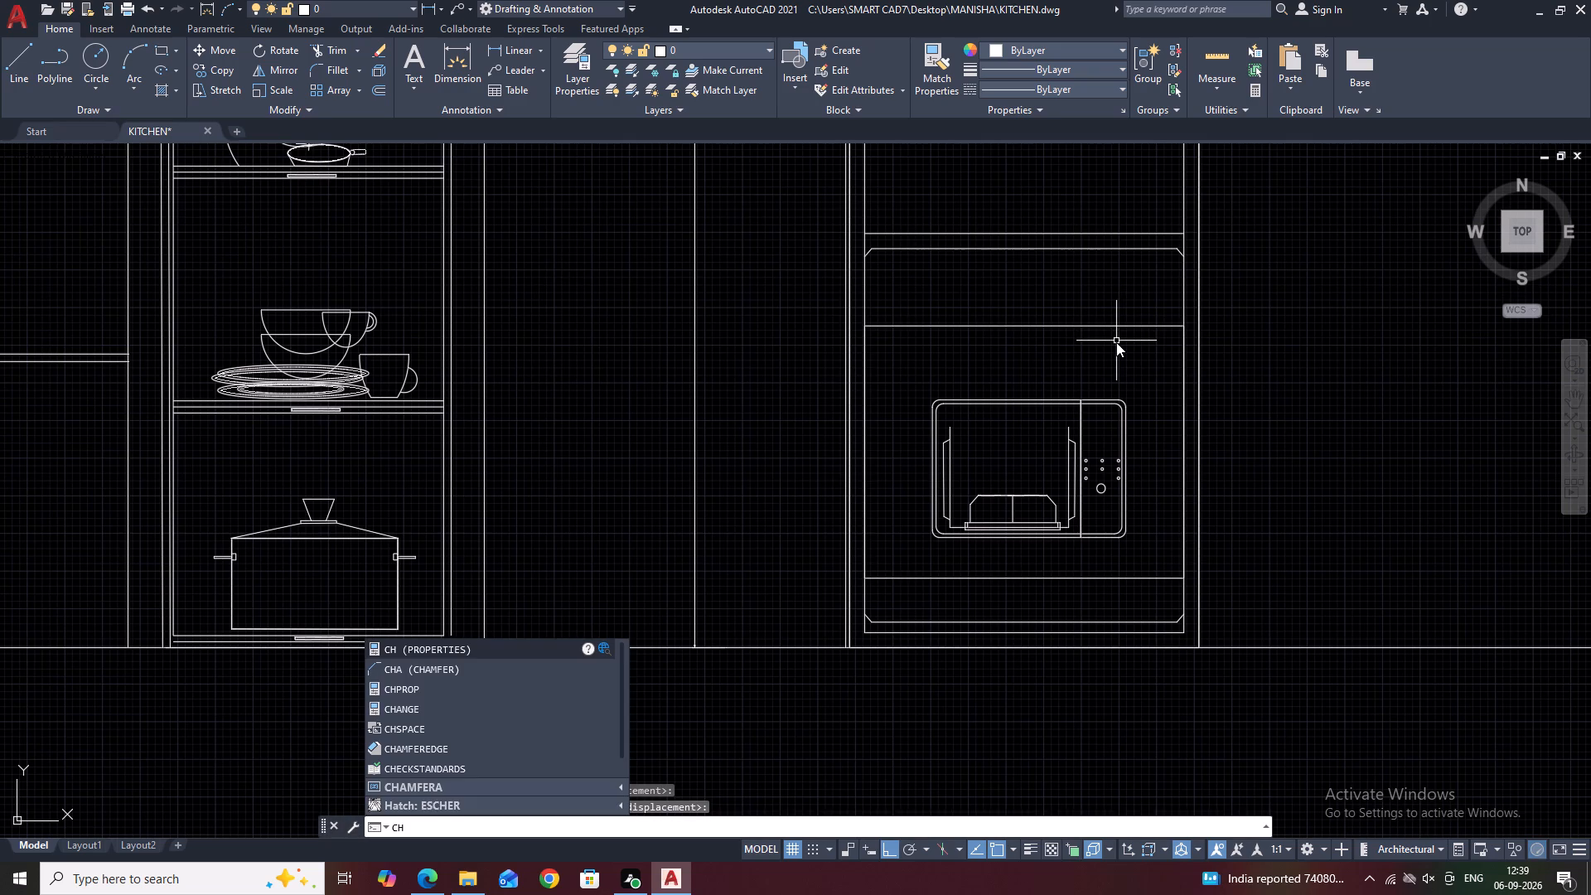
key(a)
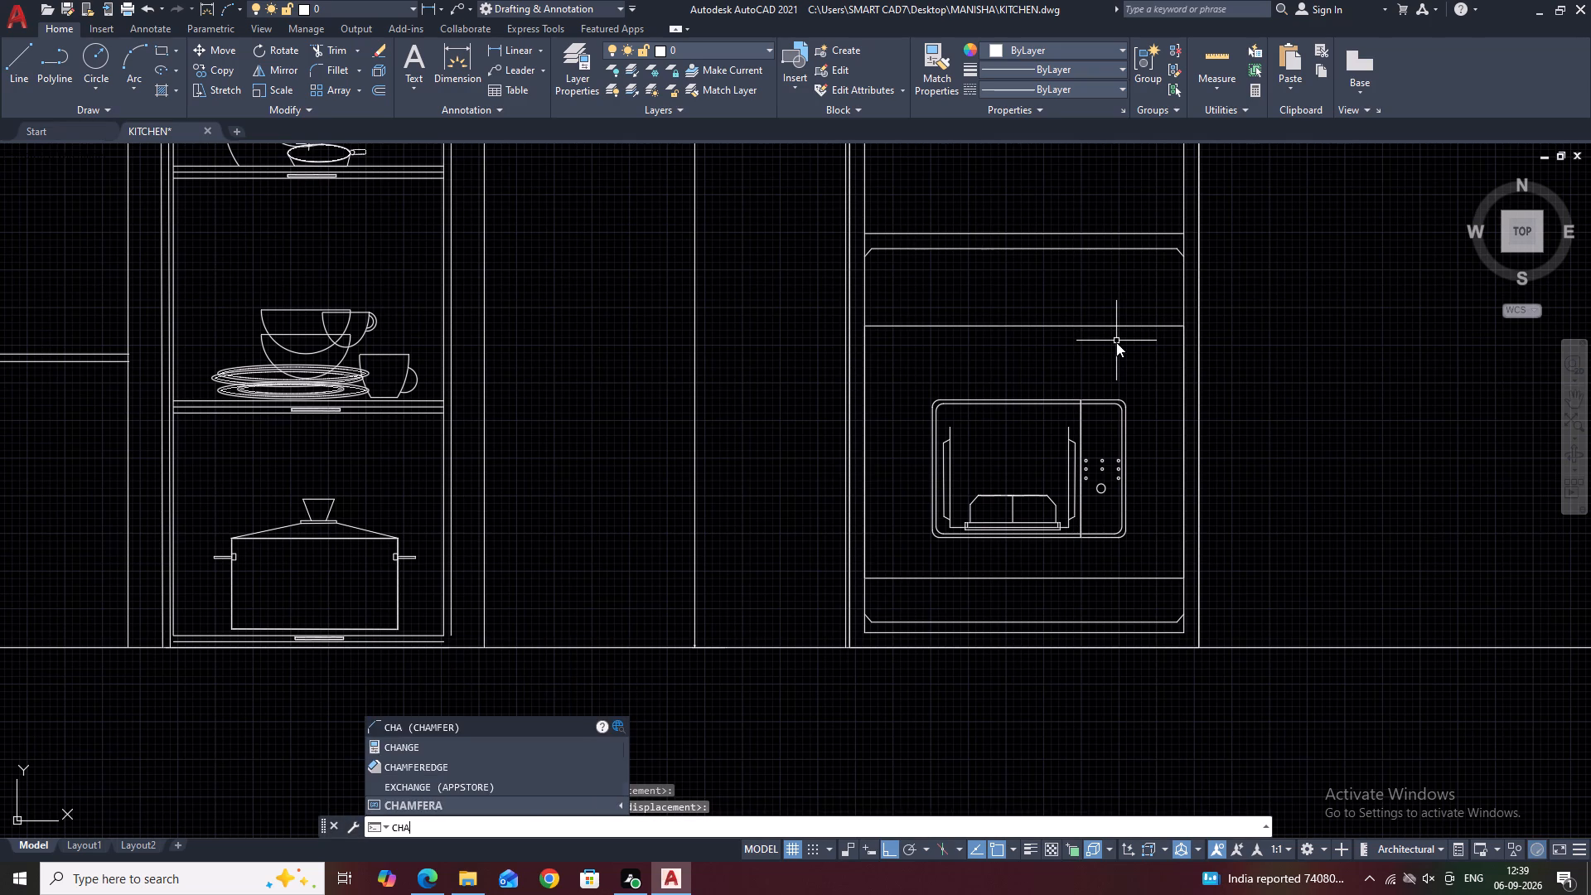
key(space)
click(933, 324)
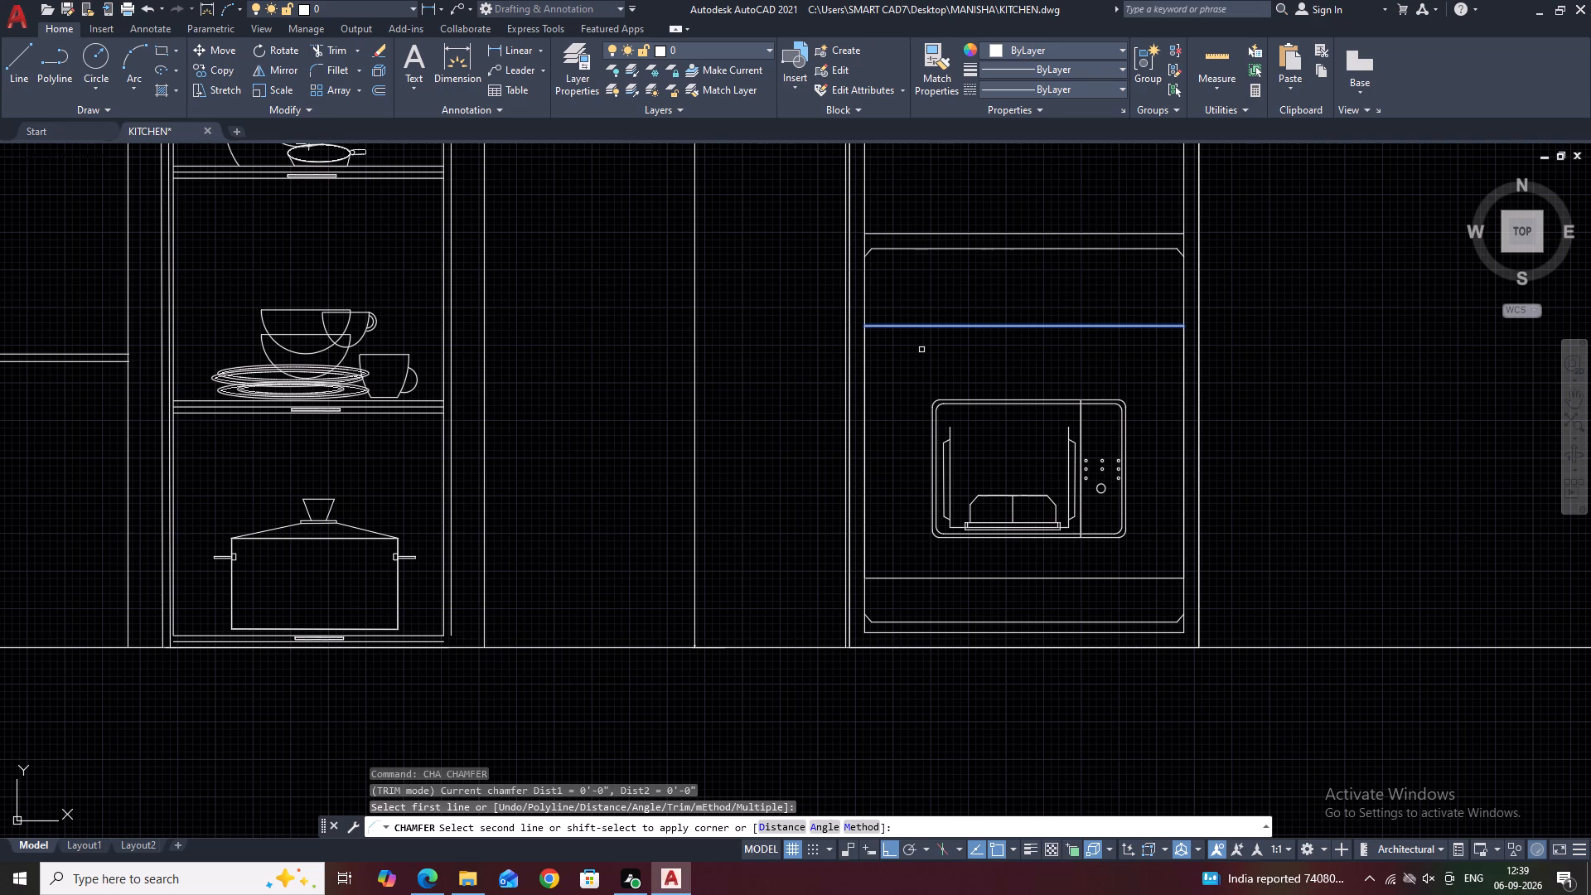
text(D)
key(space)
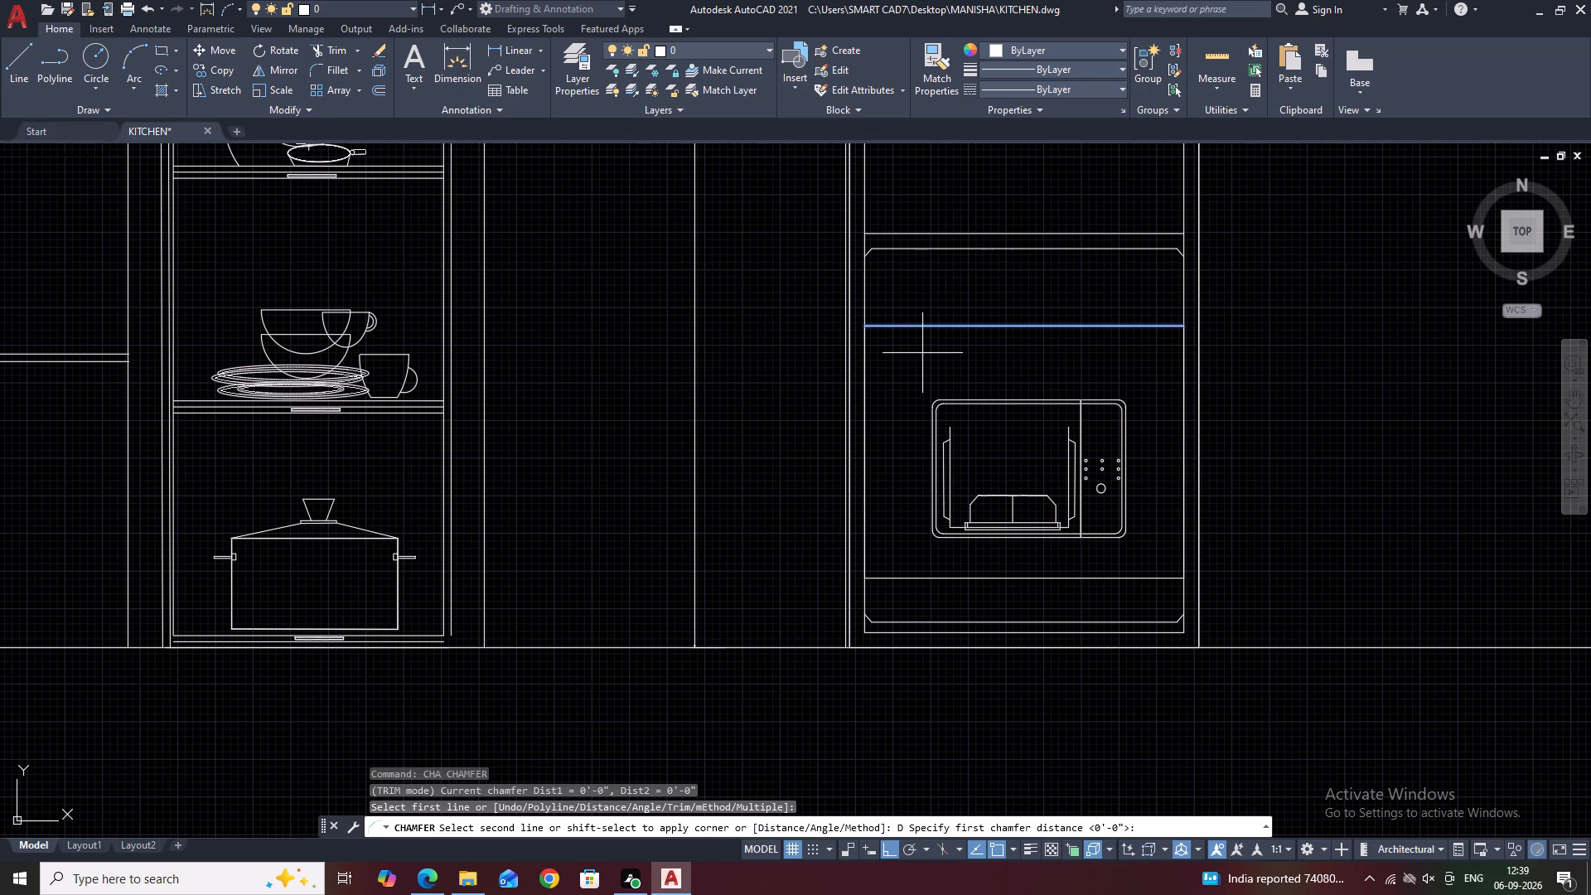
text(0.5)
key(Return)
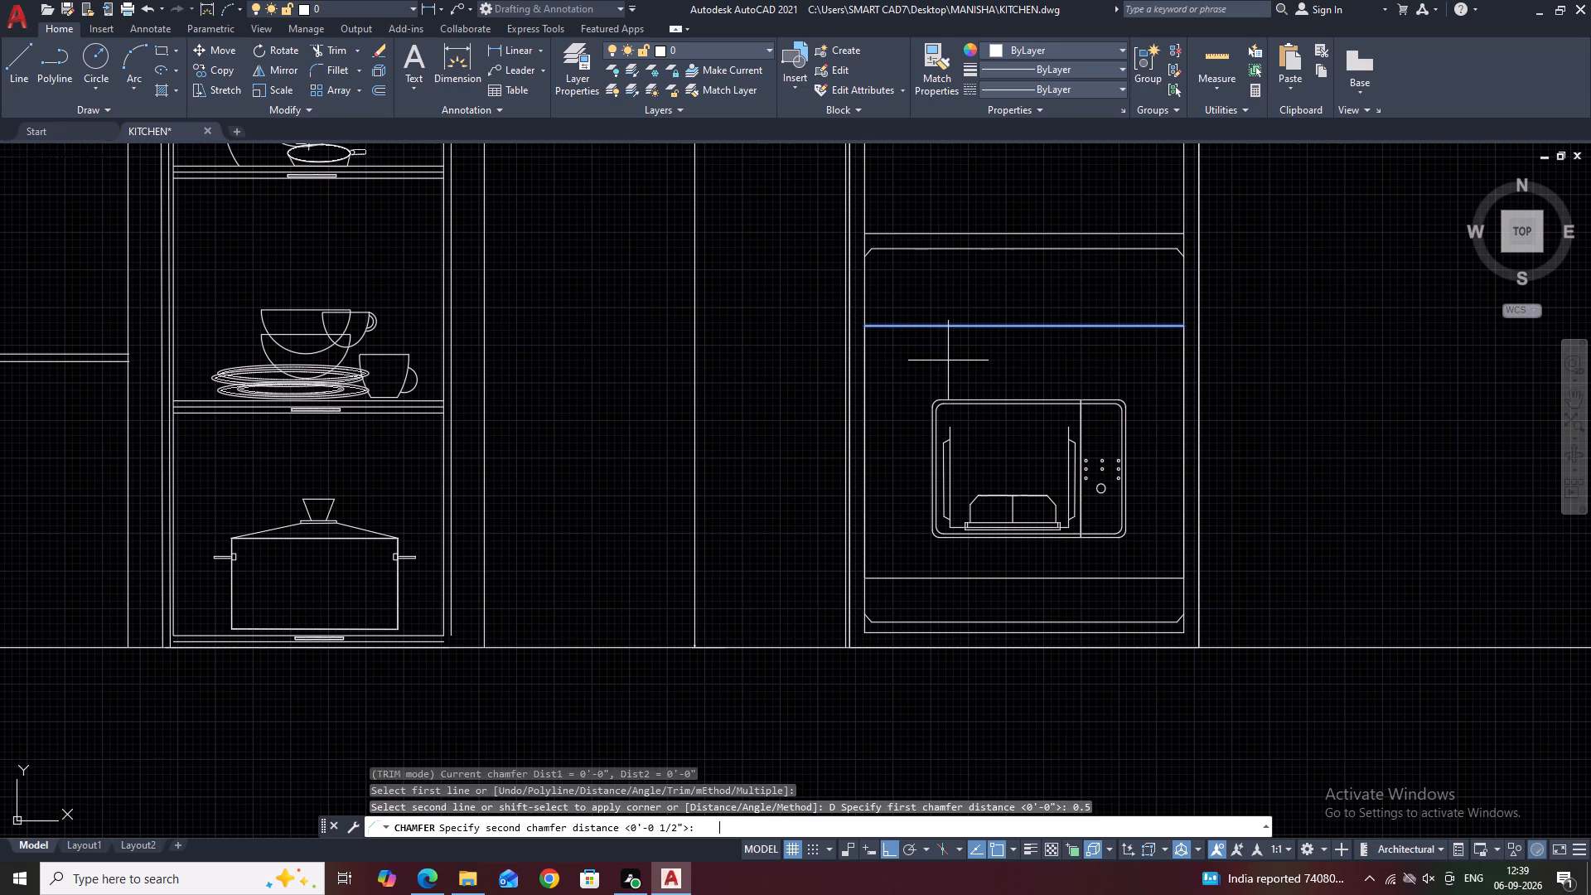
key(space)
click(865, 354)
Chamfer the surrounding rectangle's top-right, bottom-right and bottom-left corners with the same 0.5" distances.
key(space)
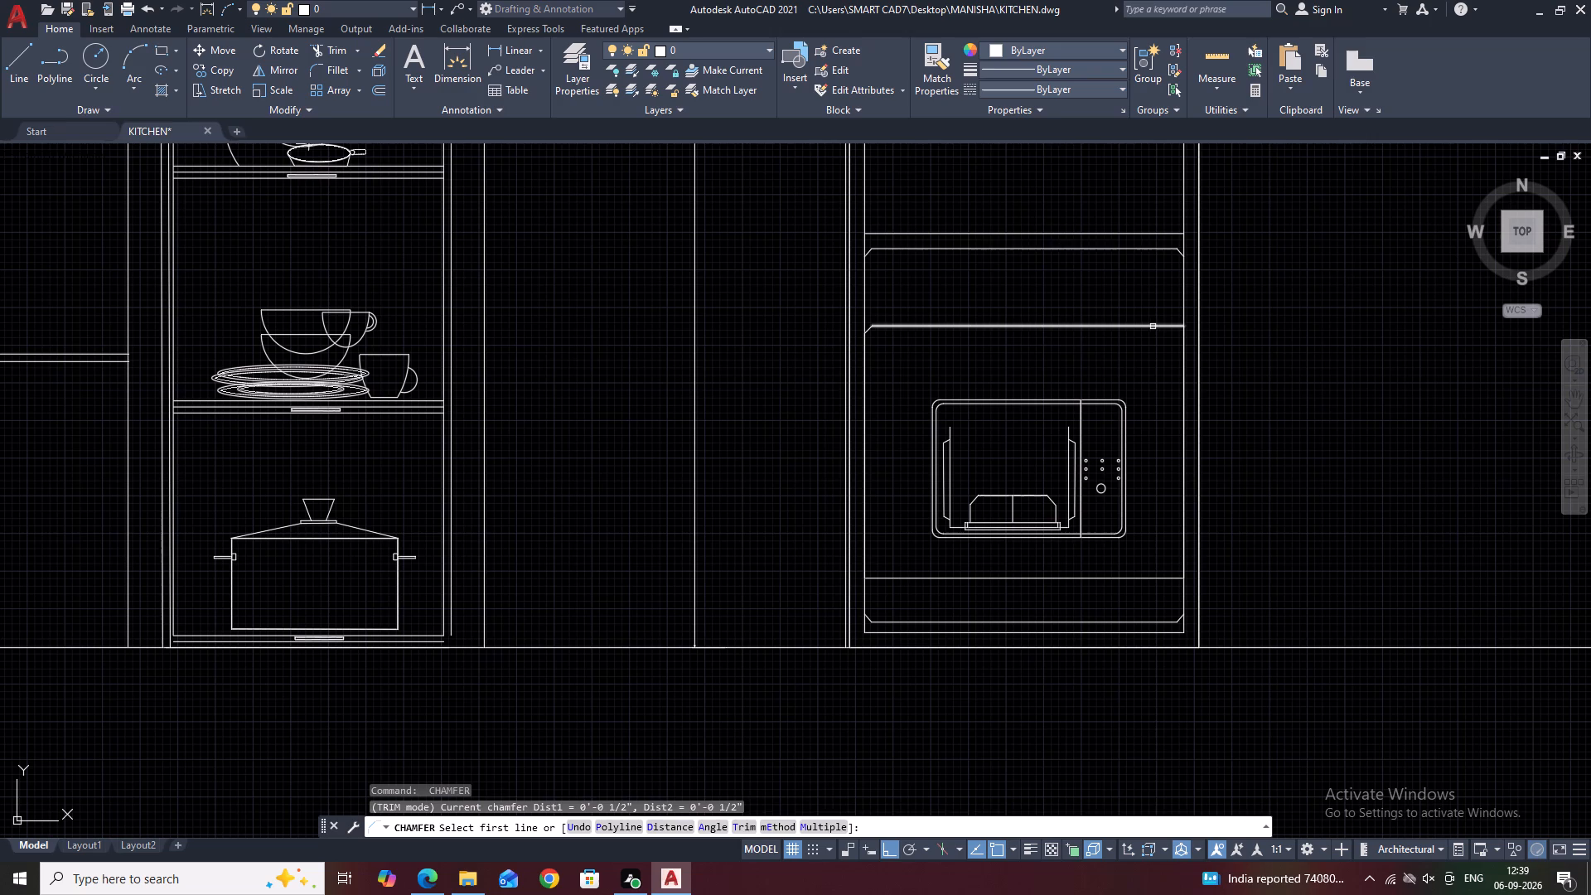
click(1154, 327)
click(1186, 351)
key(space)
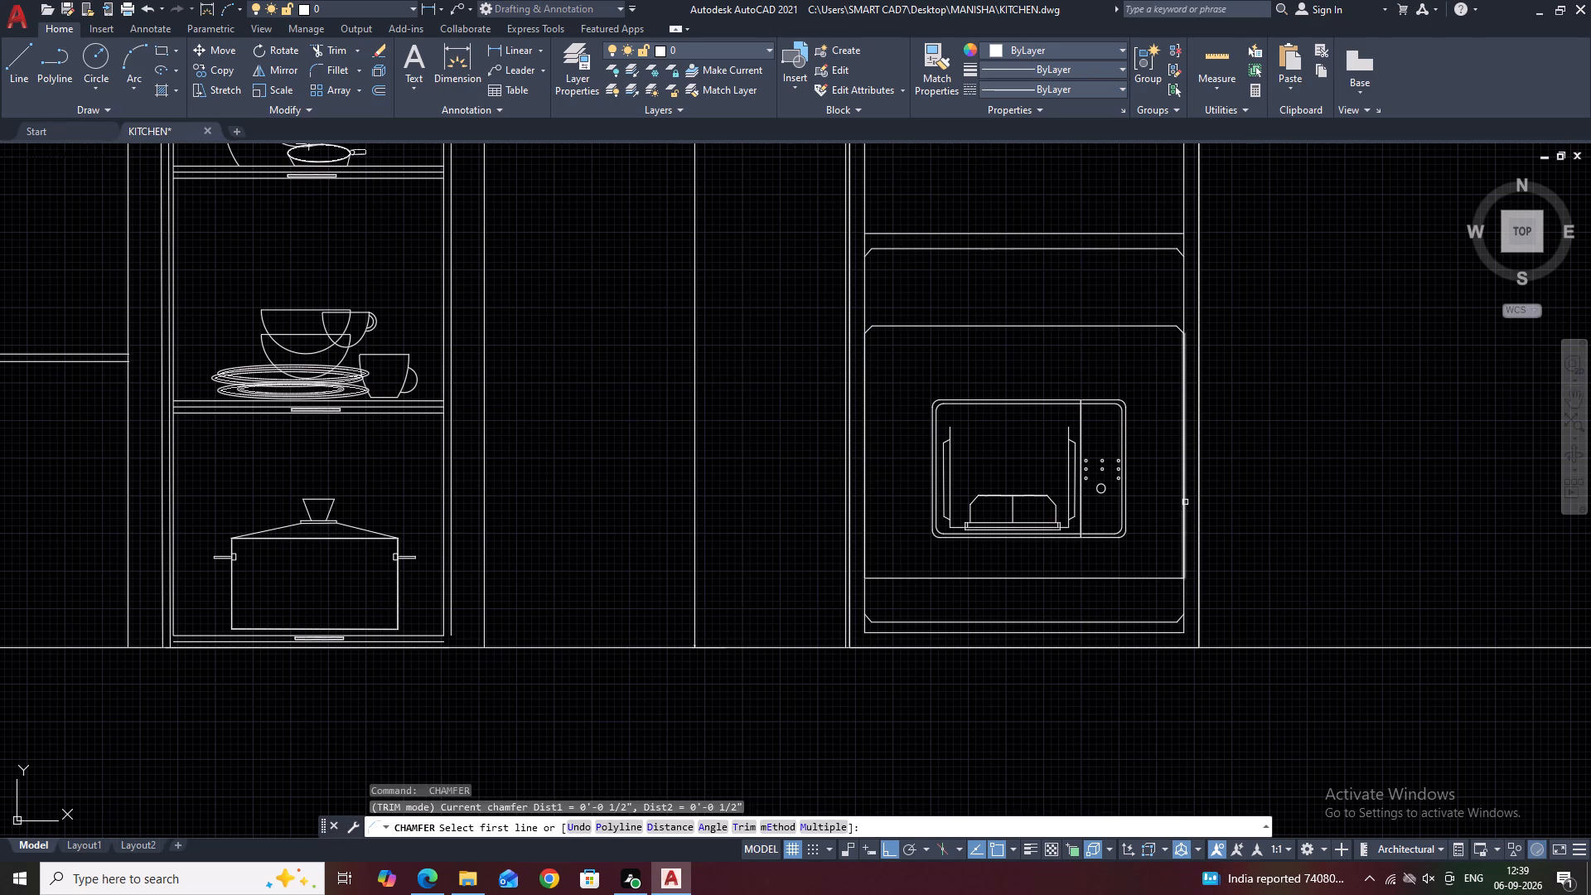
click(1185, 505)
click(1164, 580)
key(space)
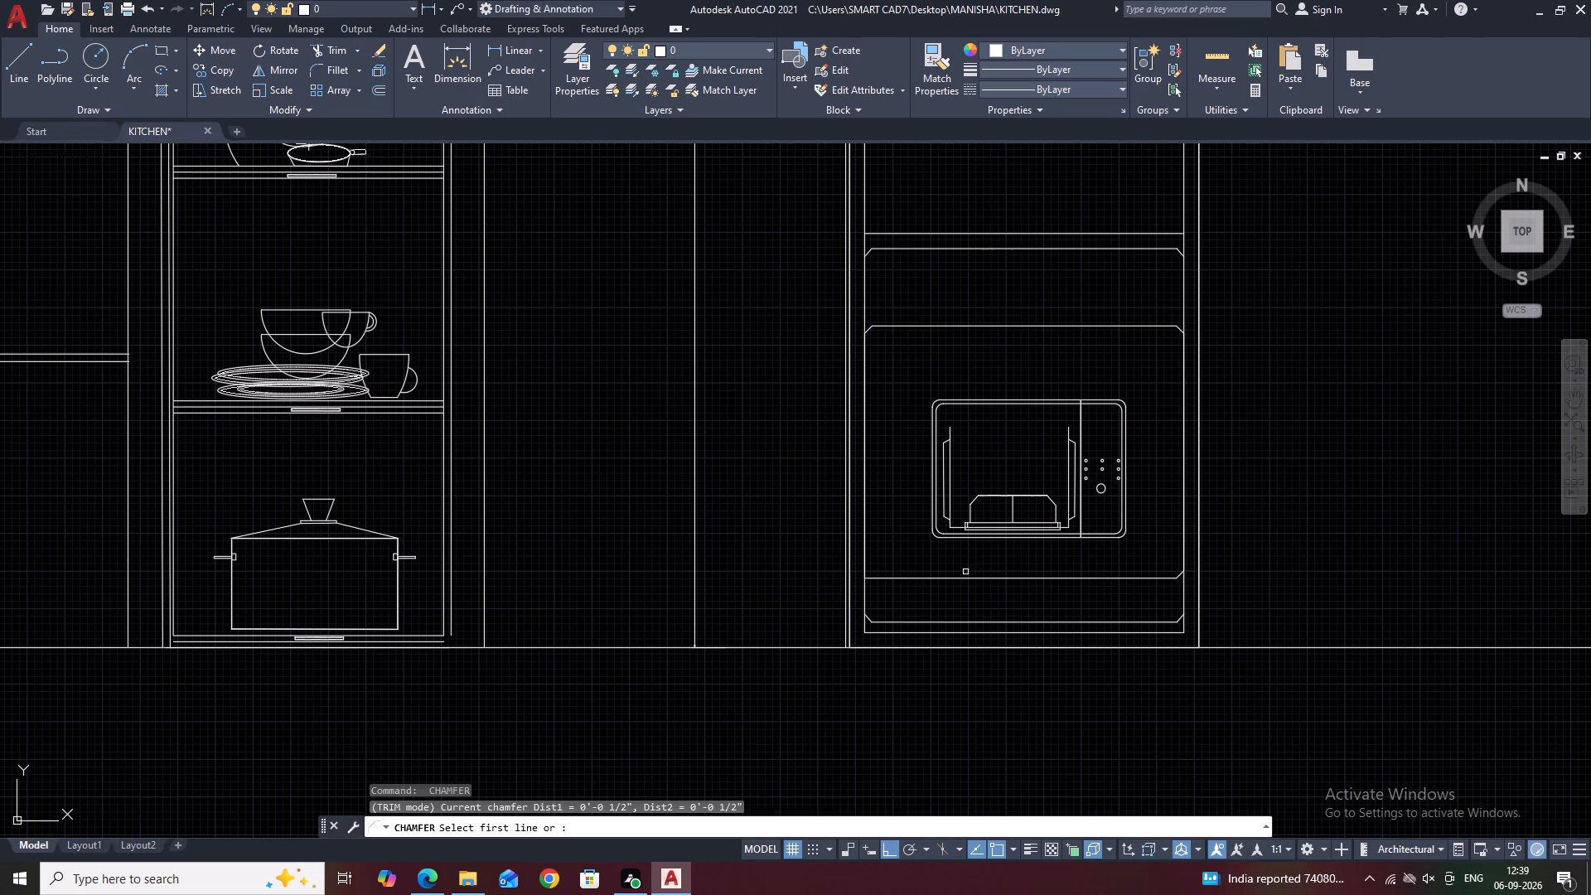
click(913, 580)
click(860, 548)
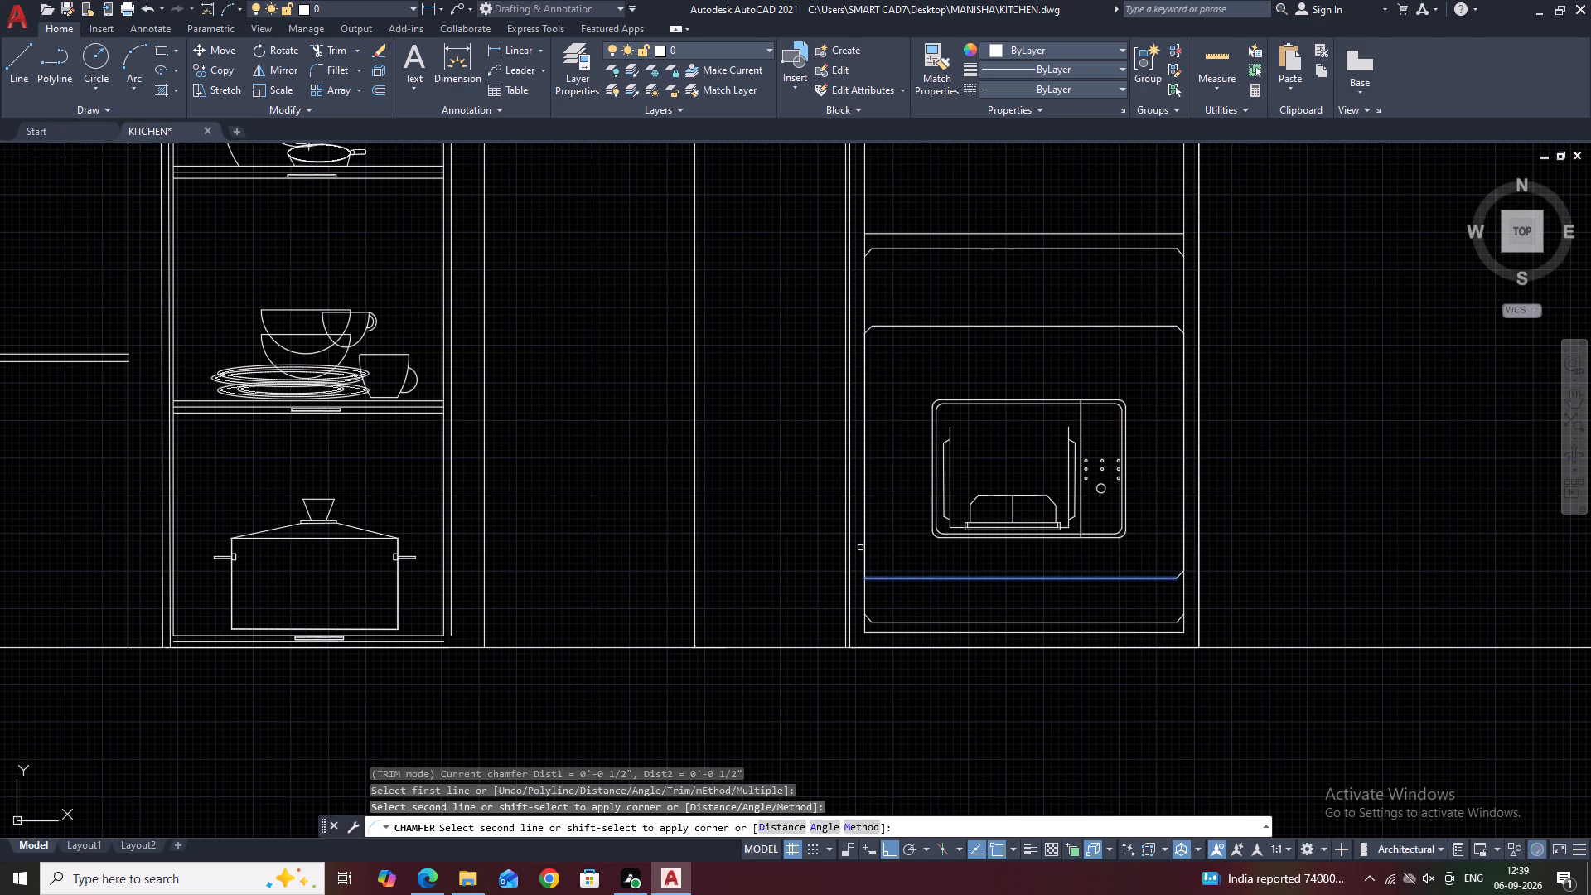
click(863, 562)
key(Escape)
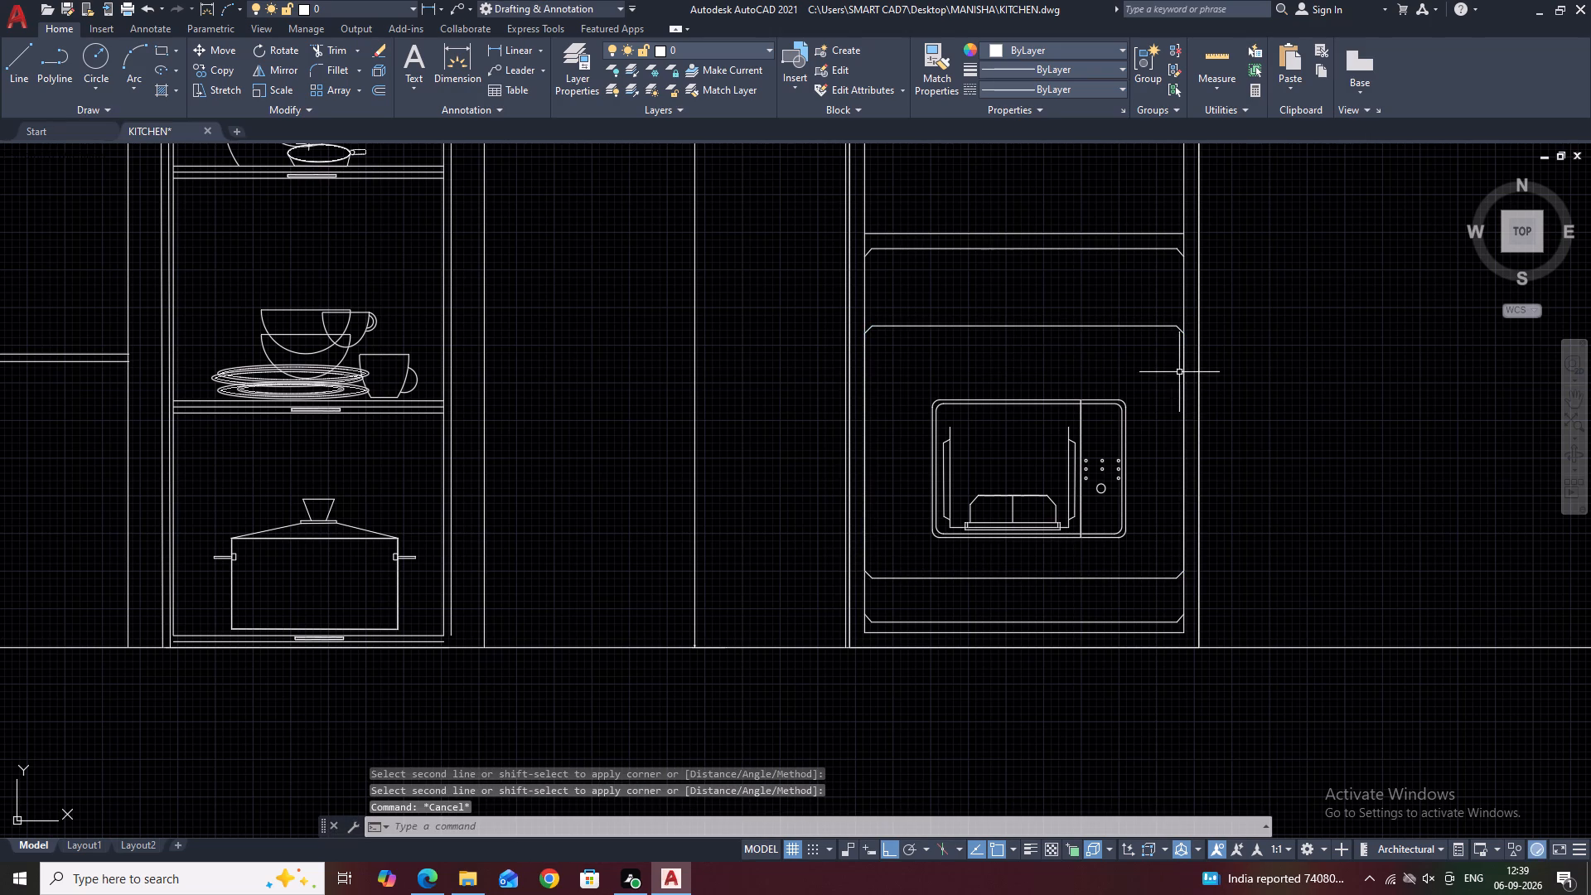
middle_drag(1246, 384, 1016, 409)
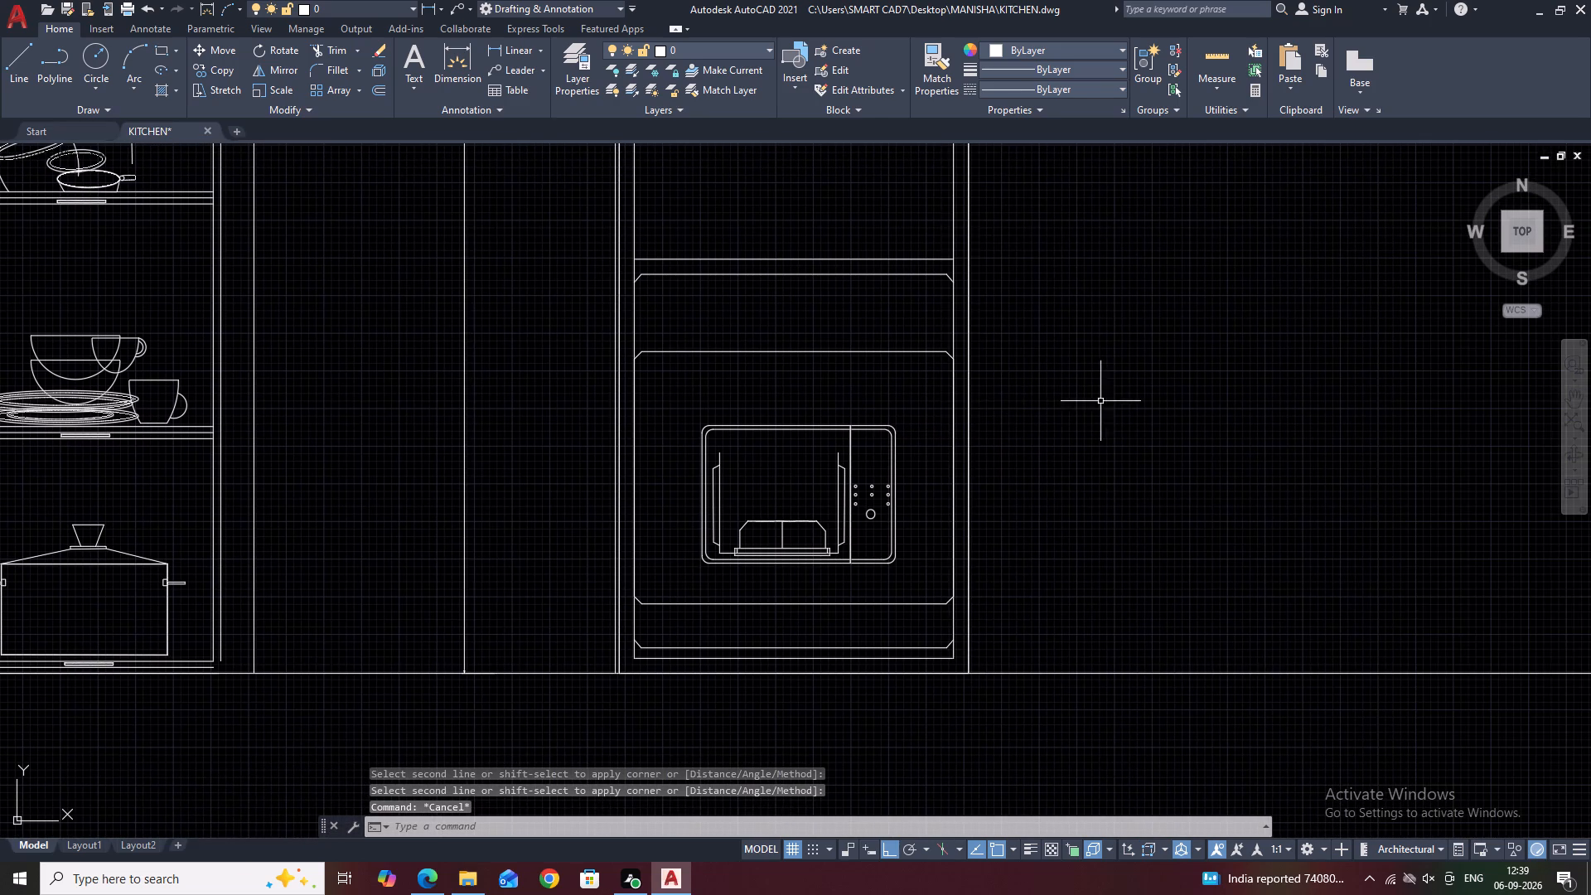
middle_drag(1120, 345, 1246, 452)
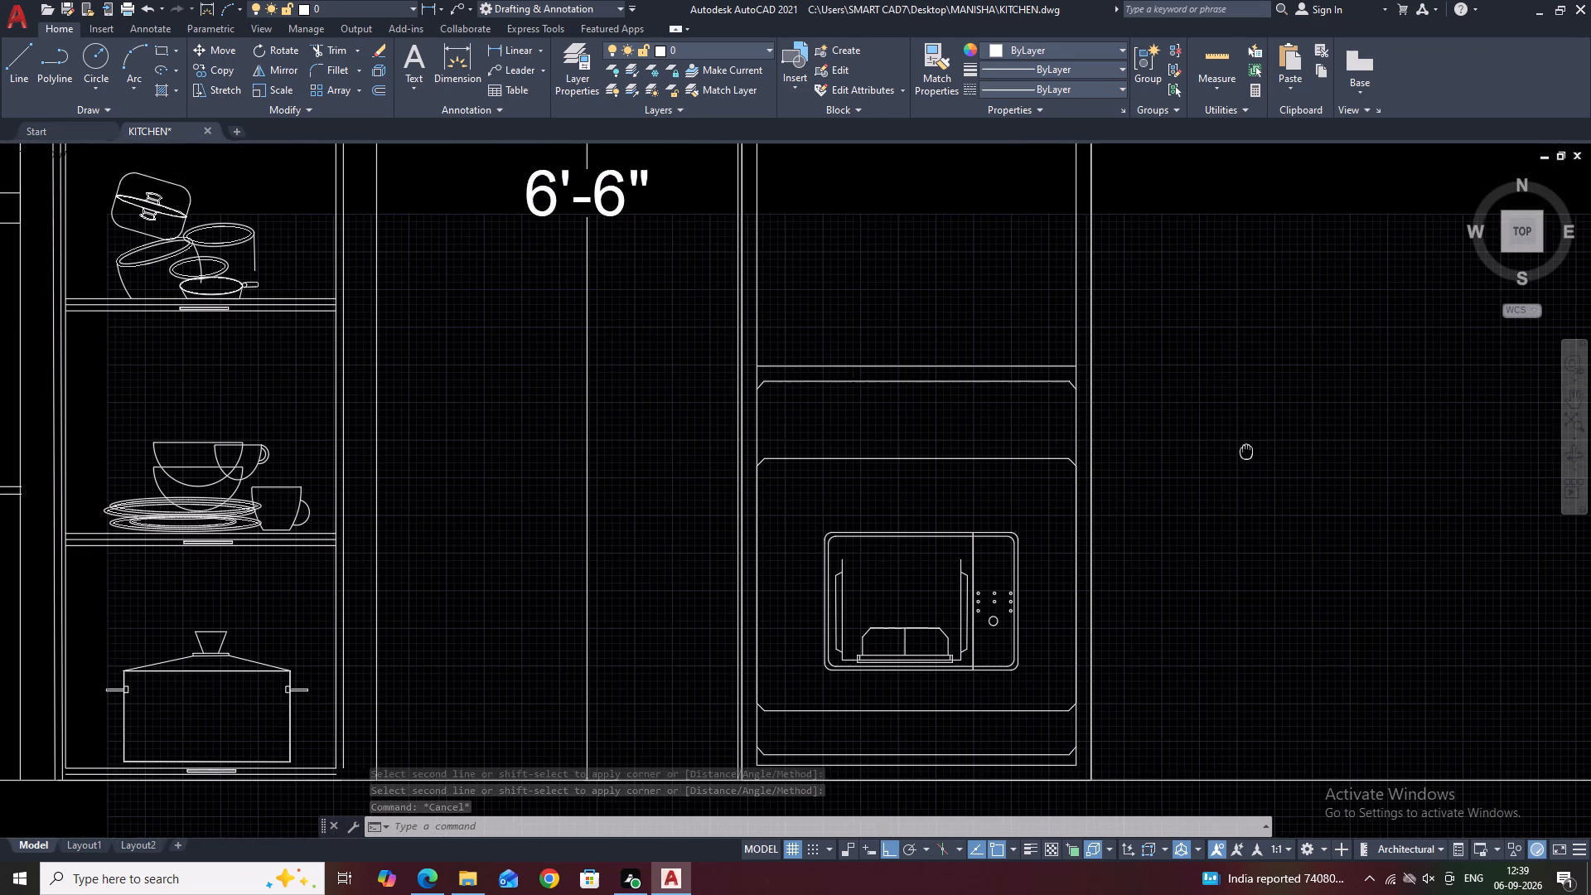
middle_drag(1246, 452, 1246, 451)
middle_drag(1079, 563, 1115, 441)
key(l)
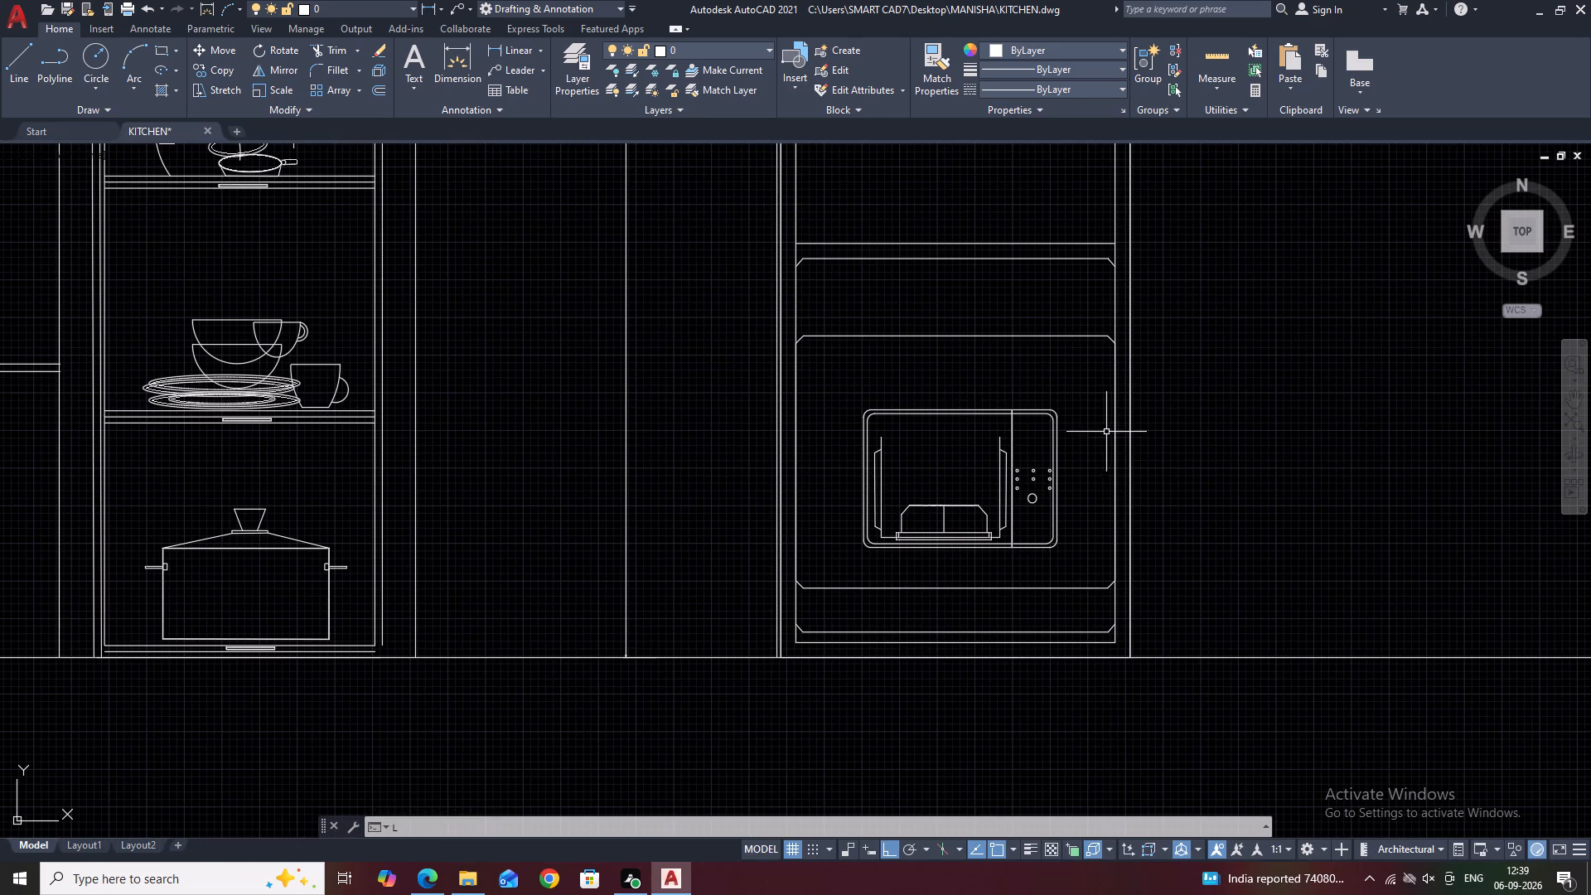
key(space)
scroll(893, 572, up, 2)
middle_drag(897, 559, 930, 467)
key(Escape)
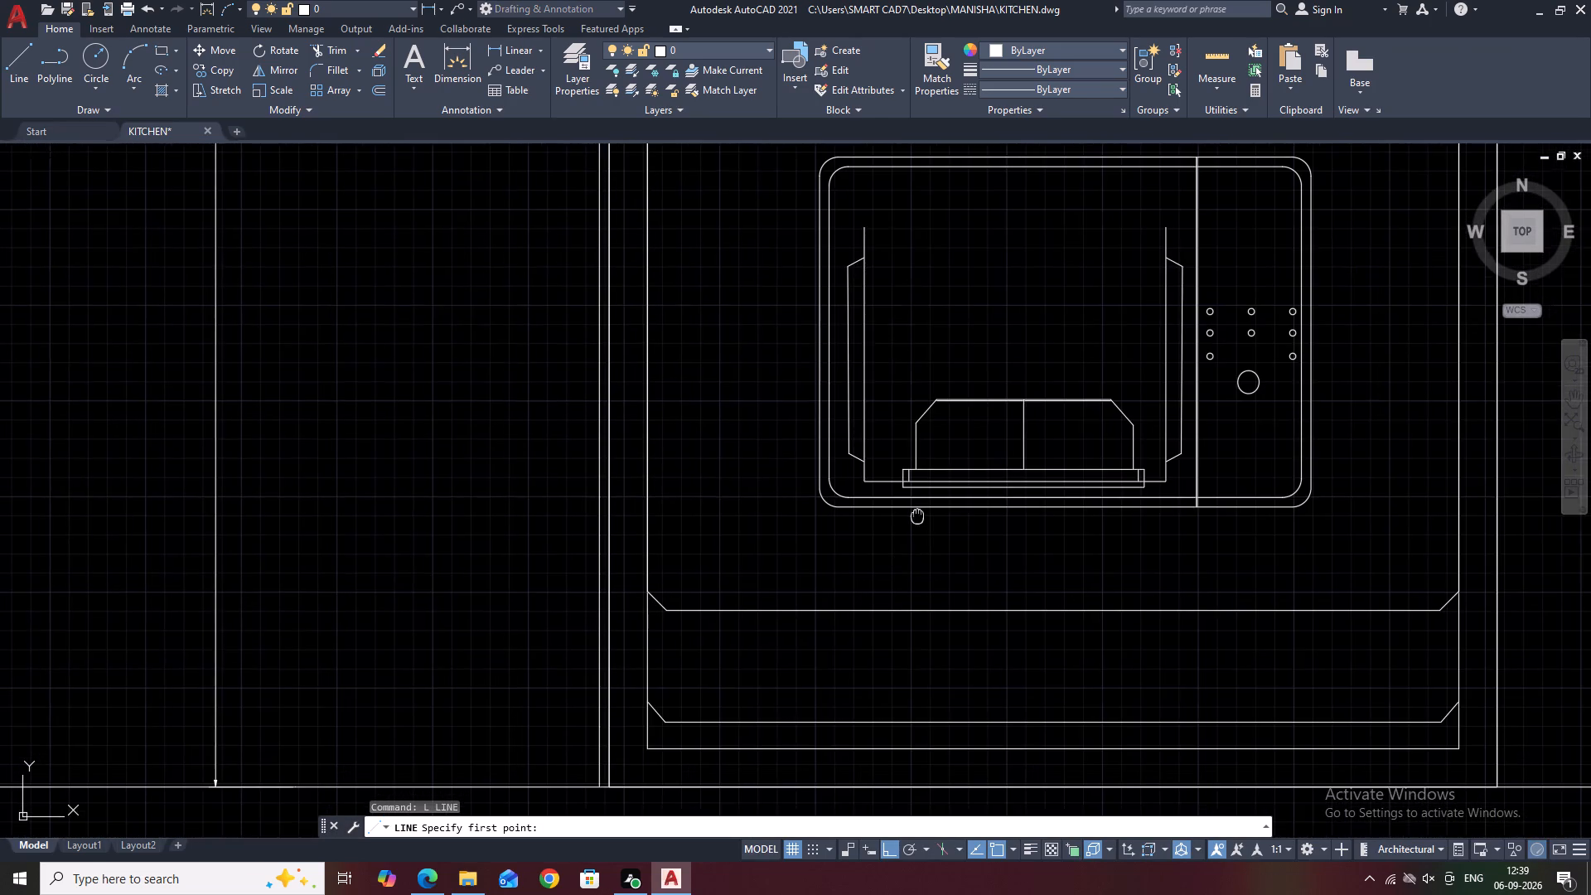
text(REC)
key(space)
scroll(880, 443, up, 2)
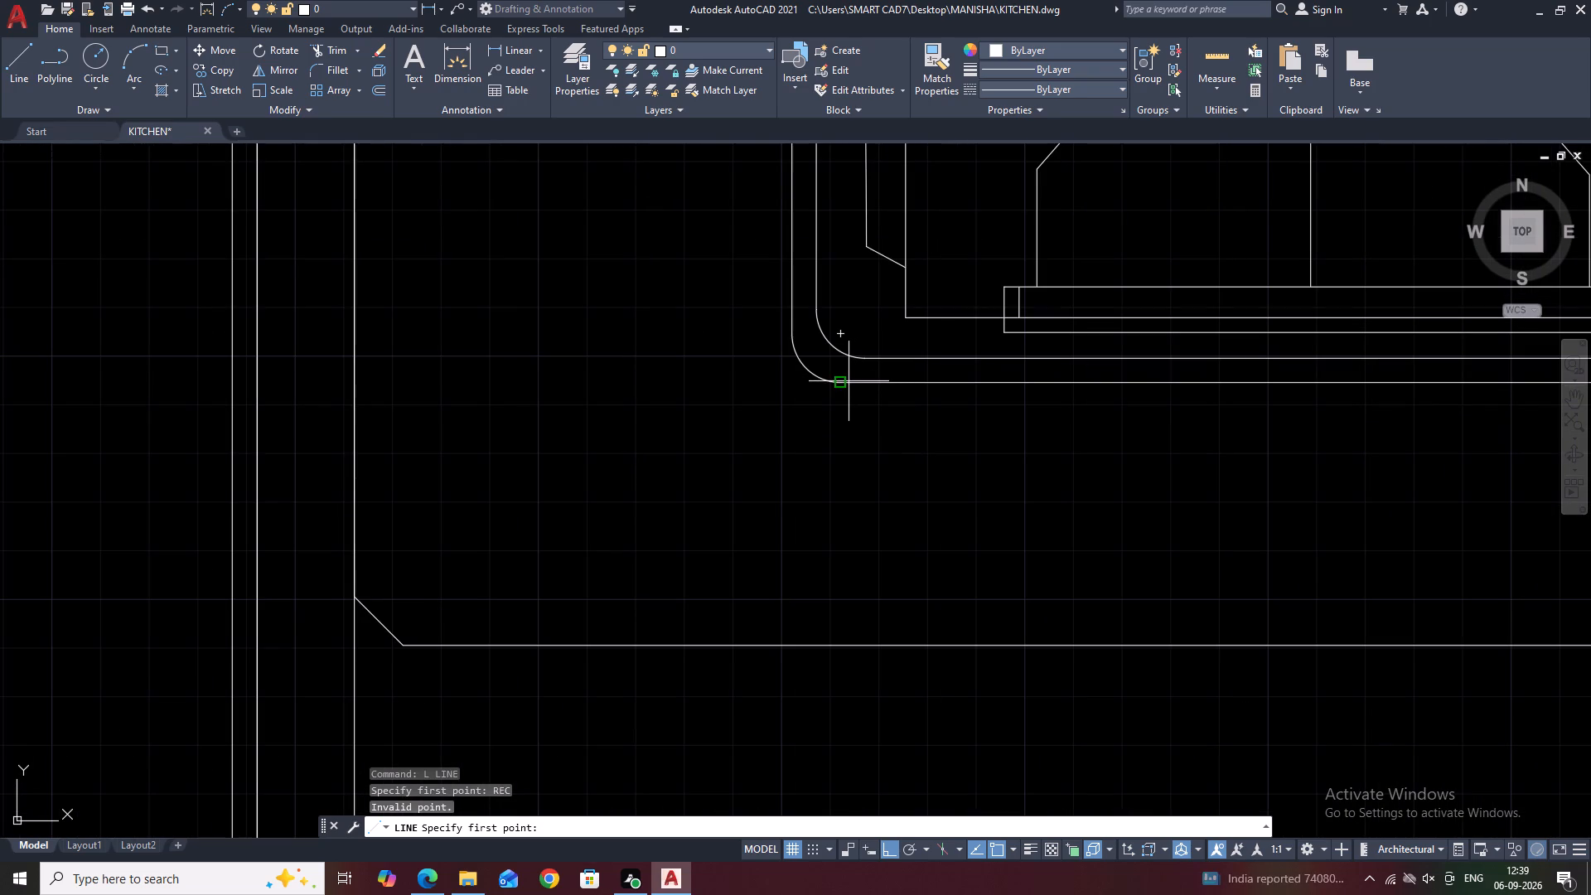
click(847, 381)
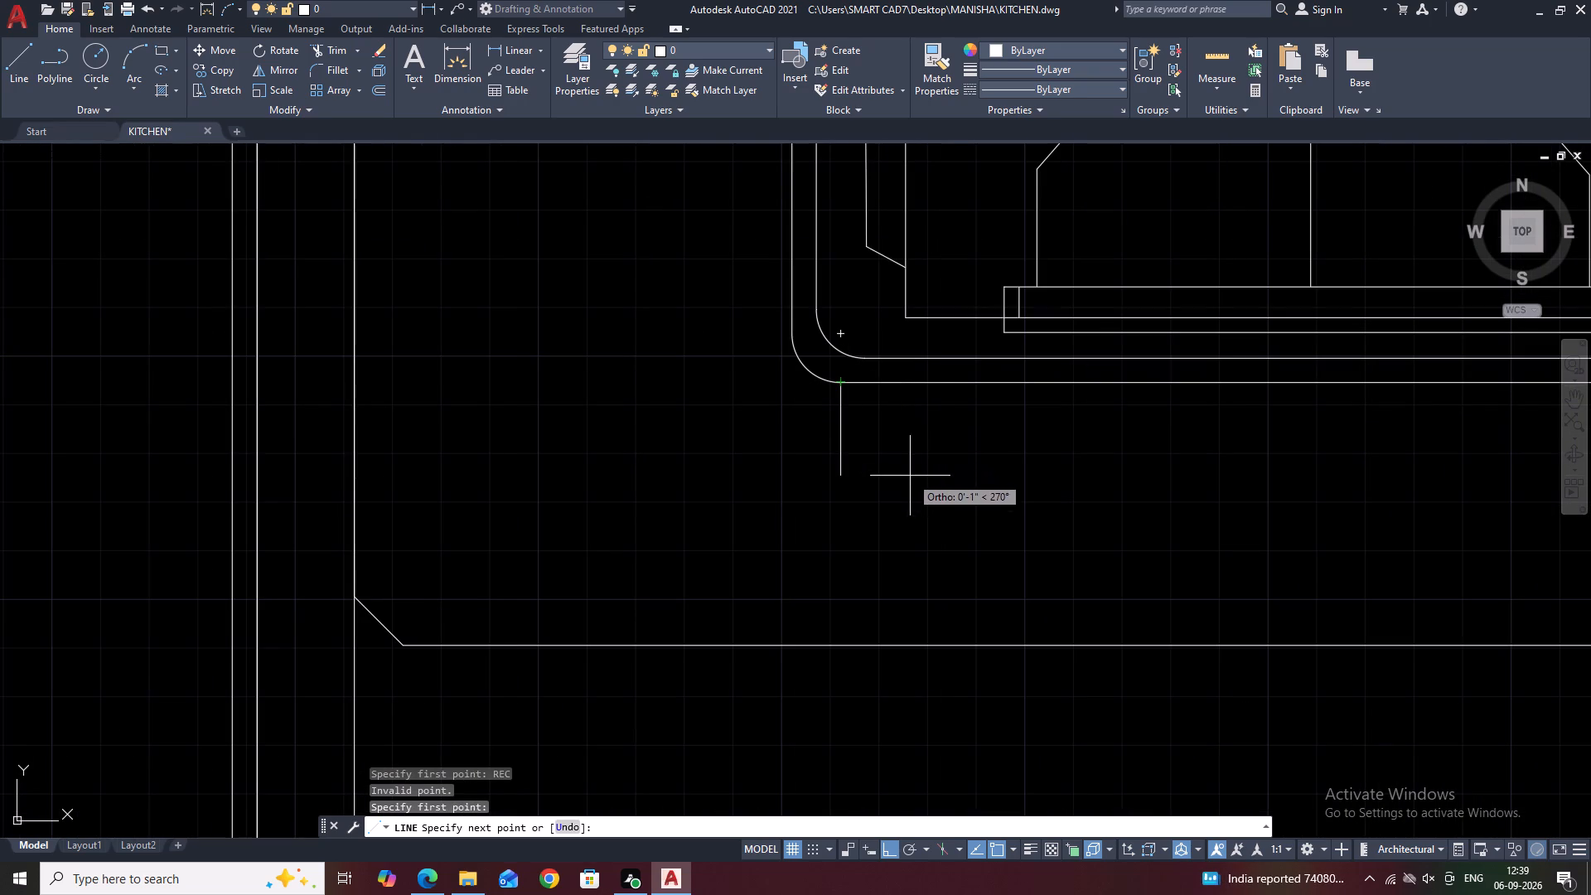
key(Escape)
Draw a small upright rectangular foot beneath the appliance, starting where its bottom edge meets the rounded bottom-left corner.
key(r)
key(e)
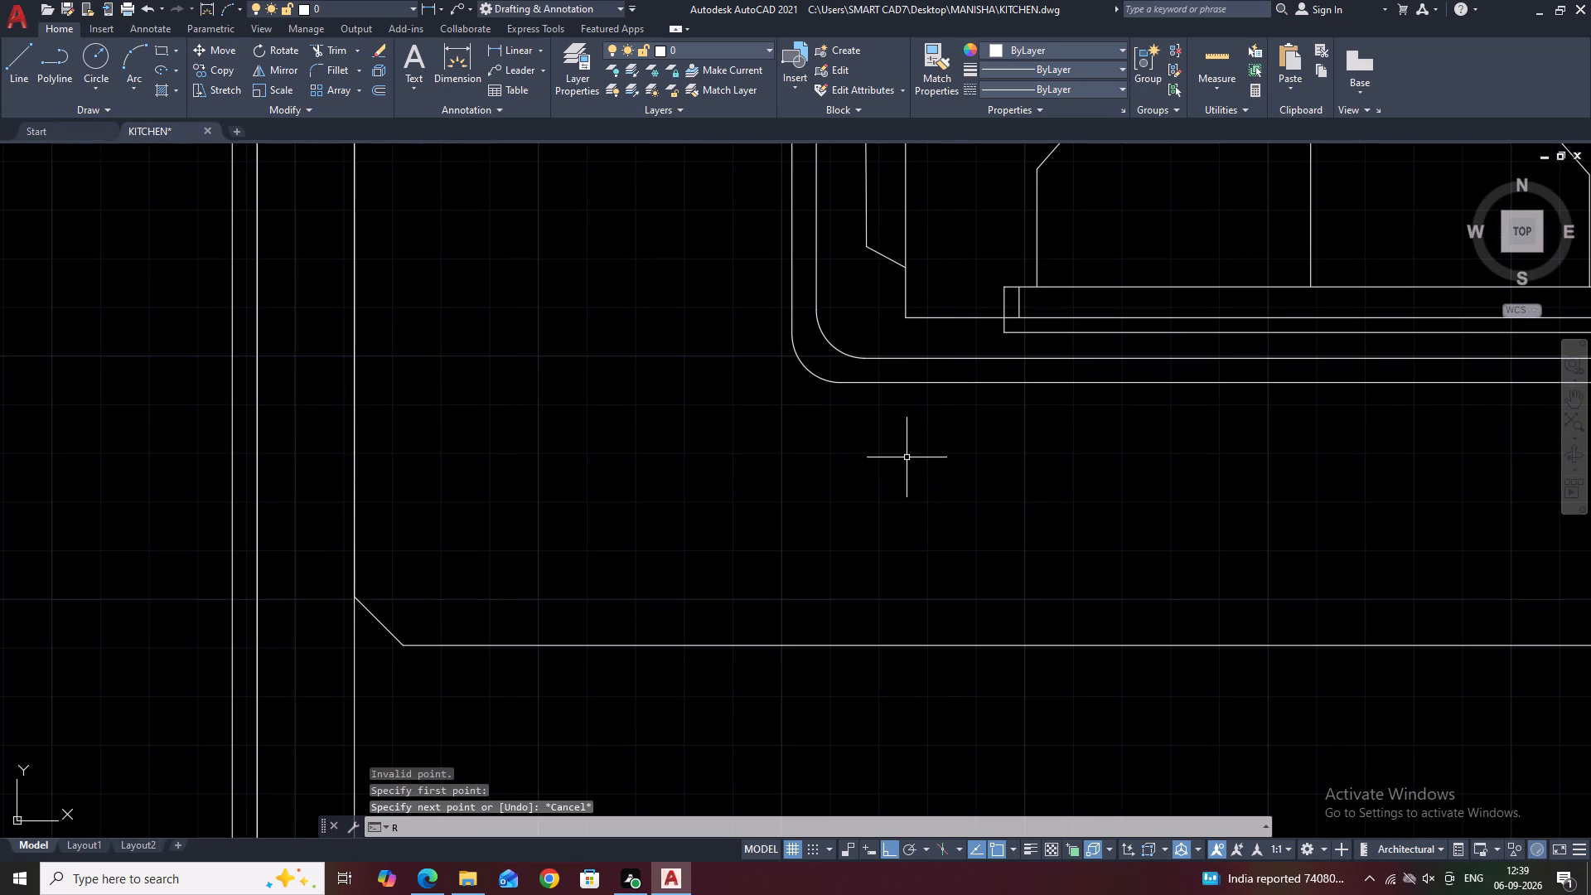
key(c)
key(space)
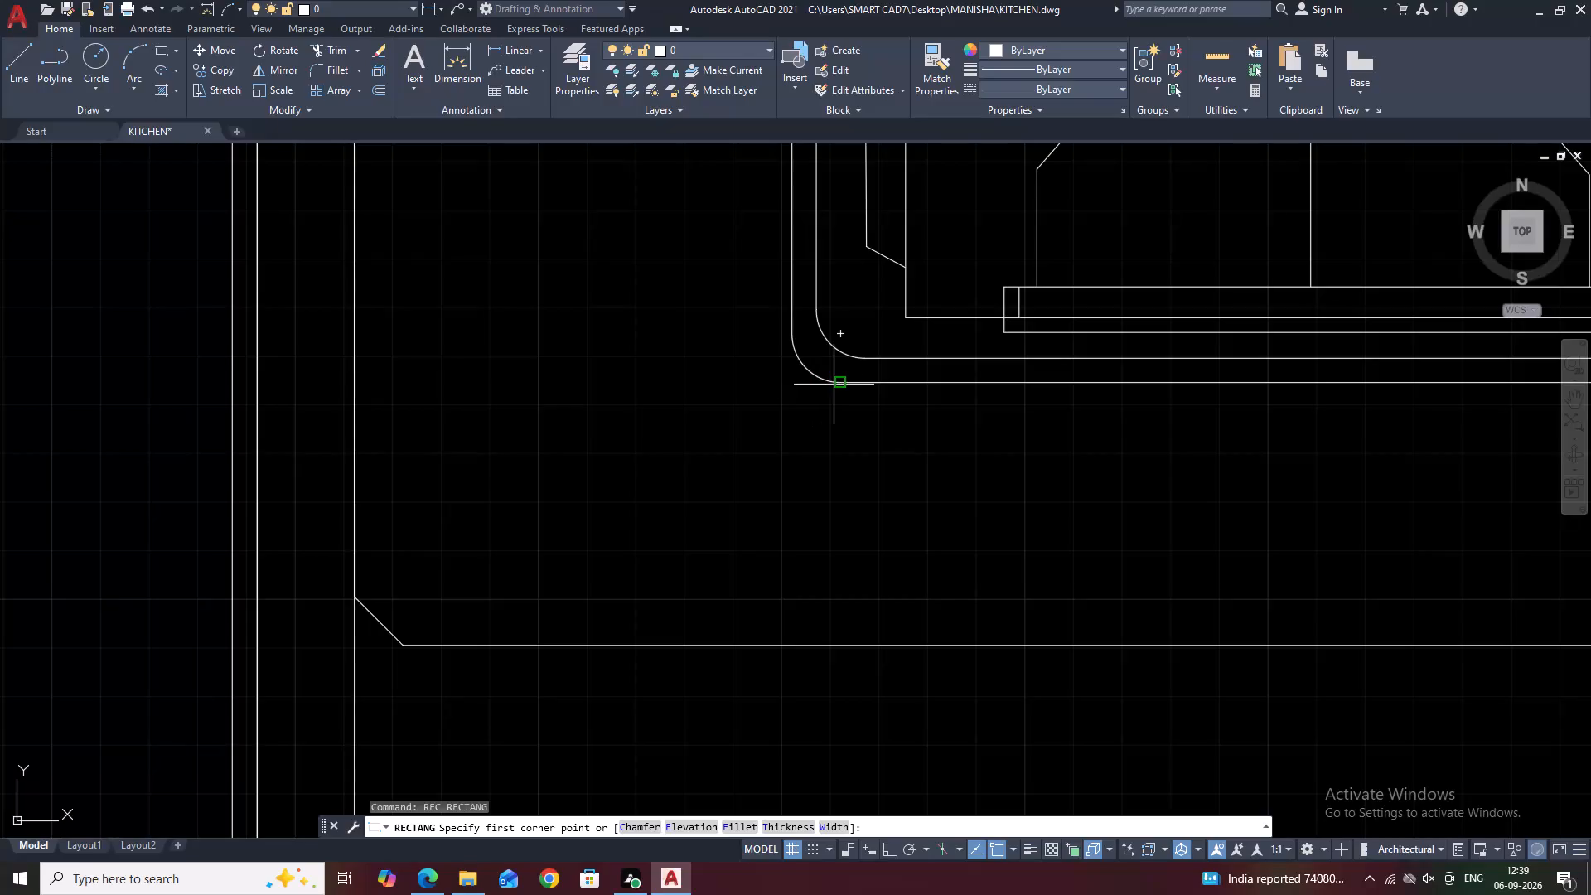
click(836, 385)
scroll(872, 447, down, 1)
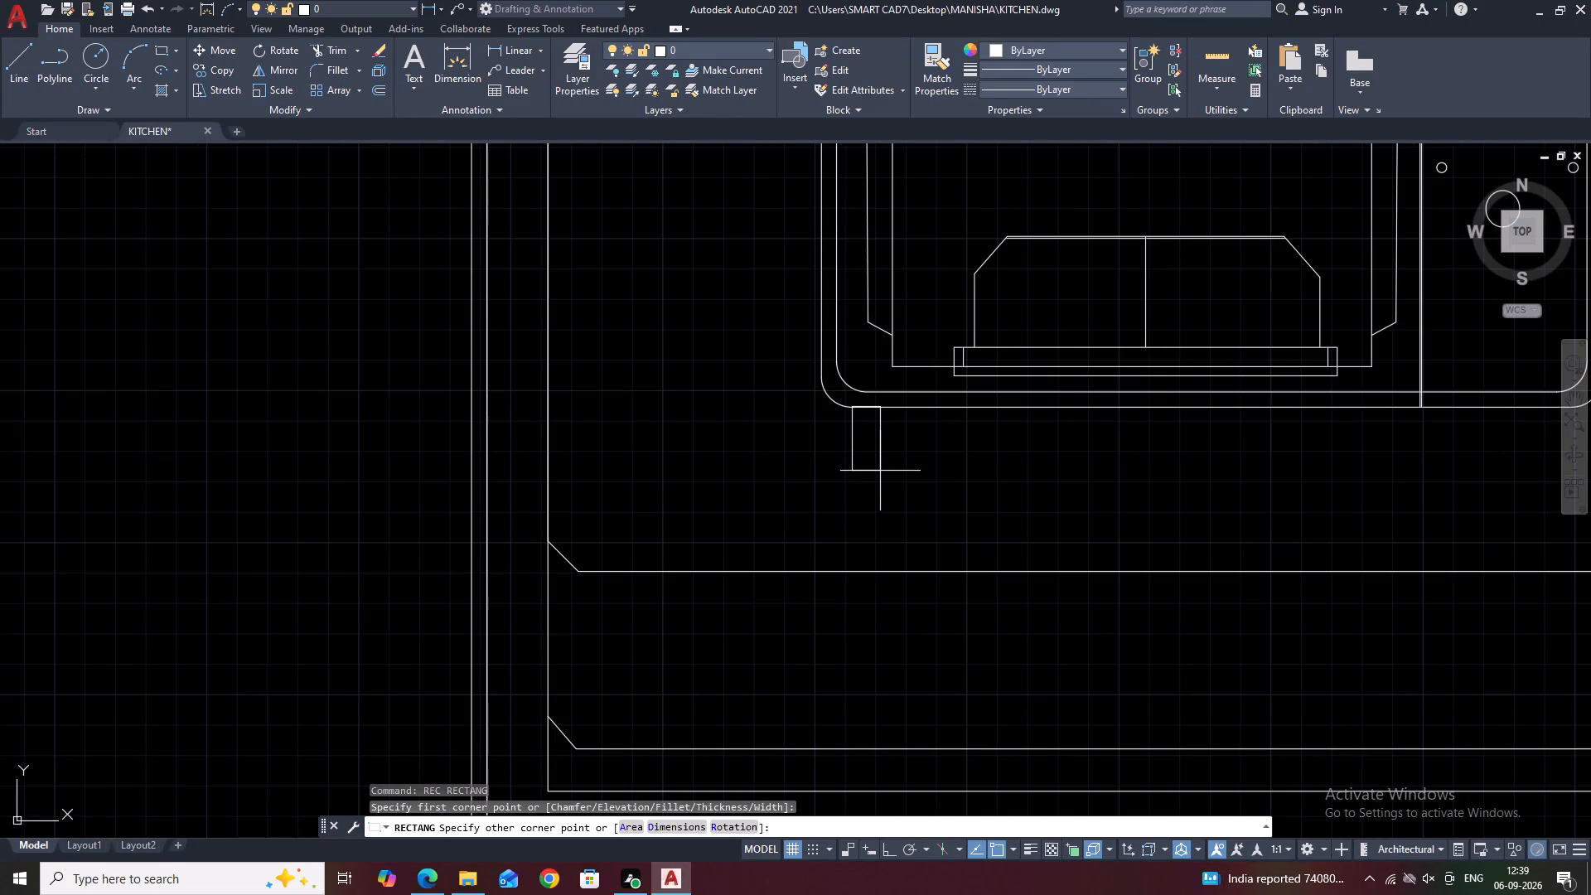
click(880, 471)
Mirror the small foot about the appliance's vertical centreline to the right end of its base, keeping the original.
click(894, 452)
drag(858, 468, 855, 476)
middle_drag(891, 458, 708, 499)
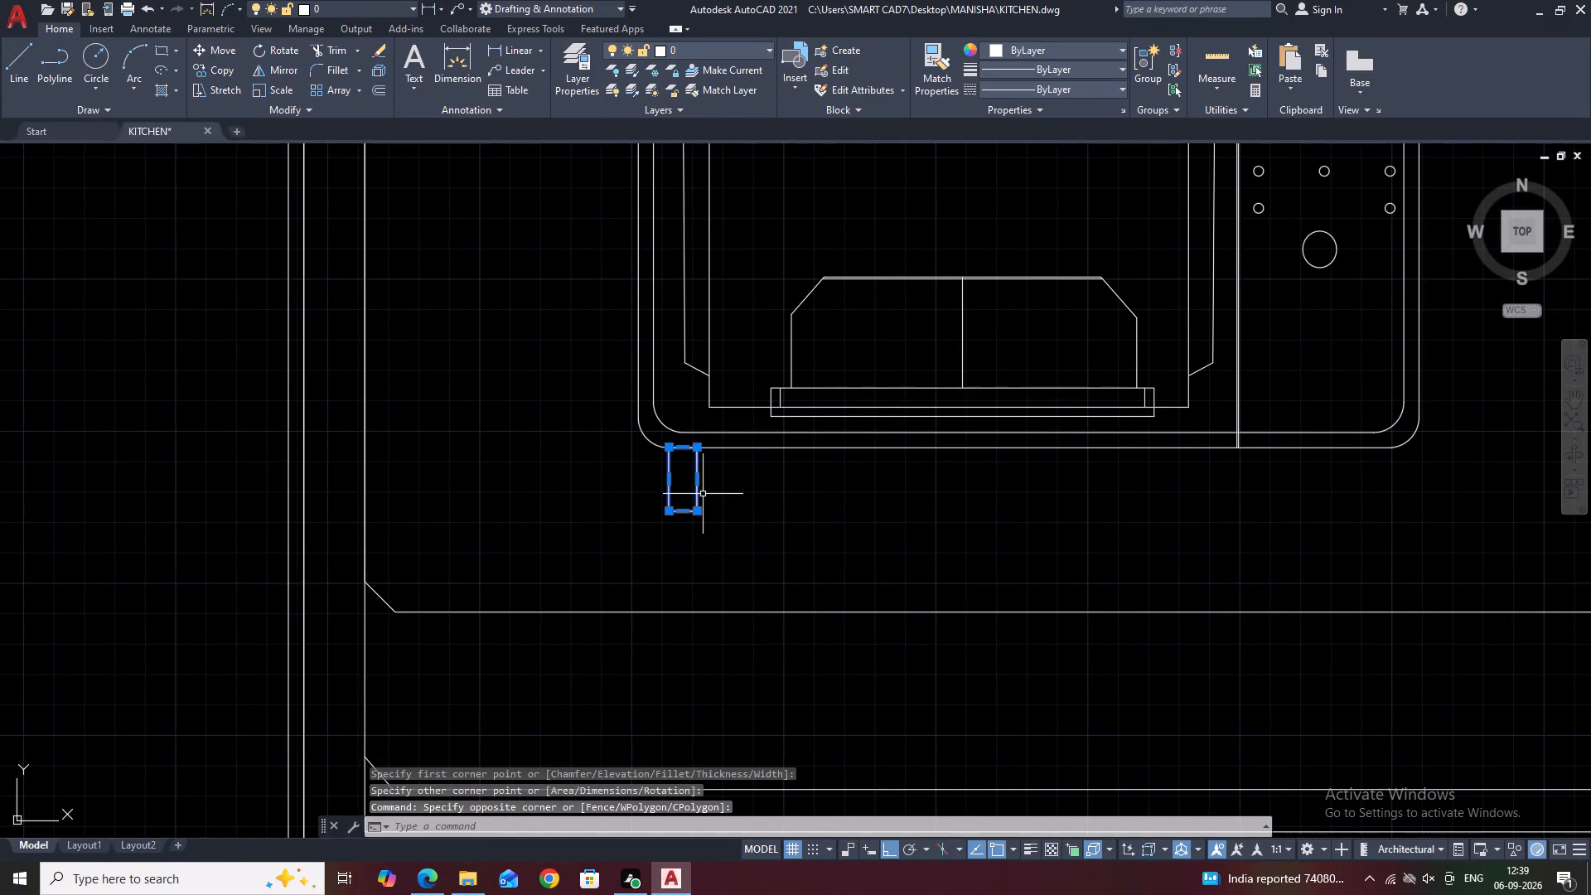
text(MI)
key(space)
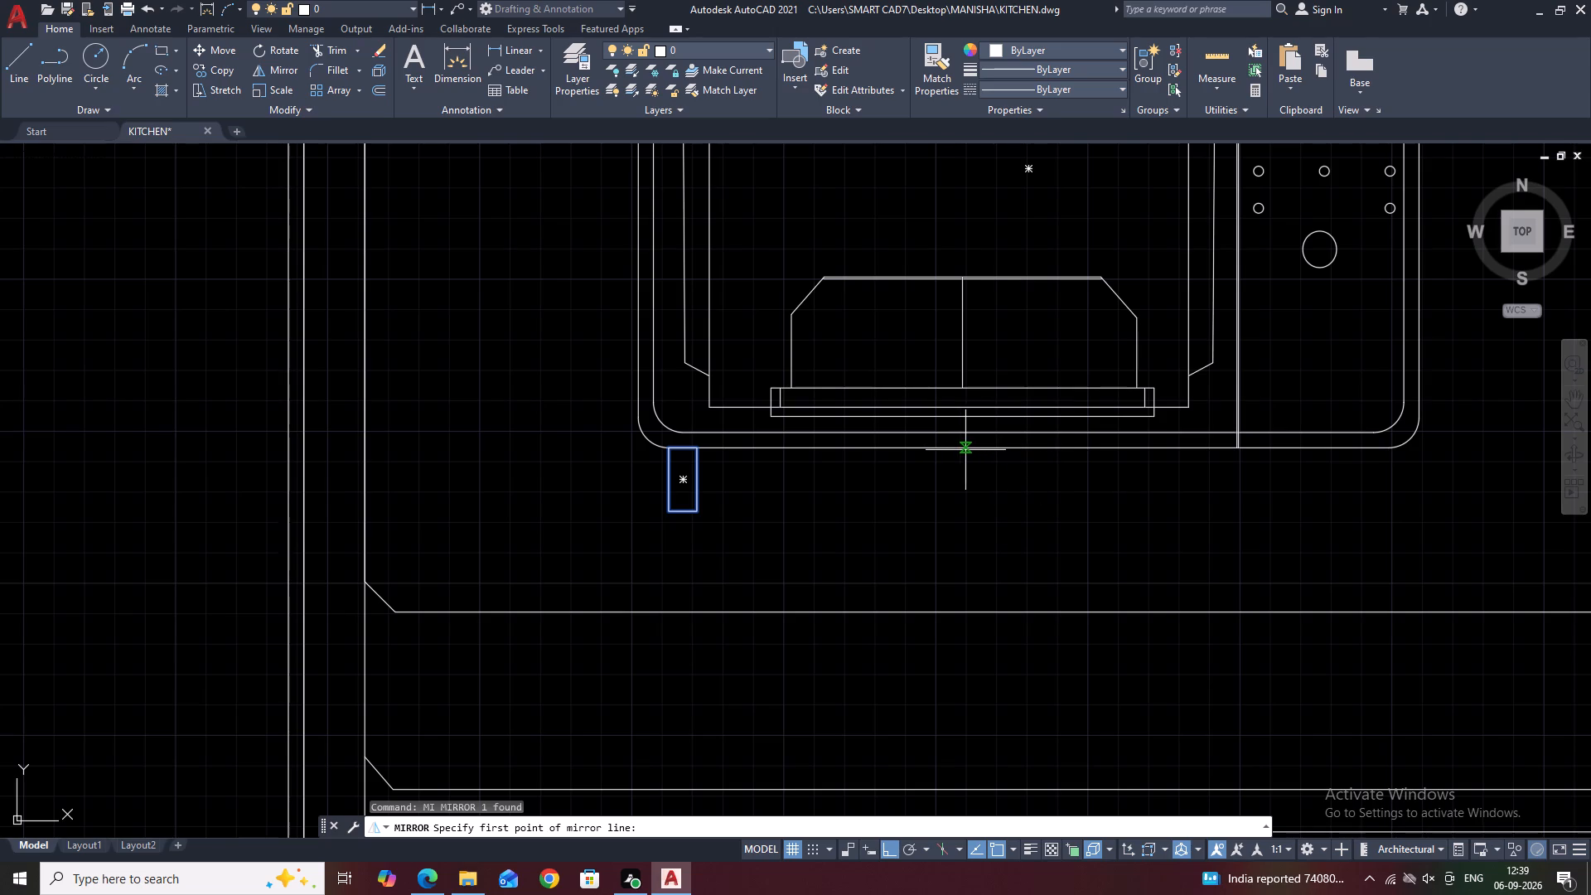
click(1025, 429)
middle_drag(1045, 162, 1008, 290)
click(989, 300)
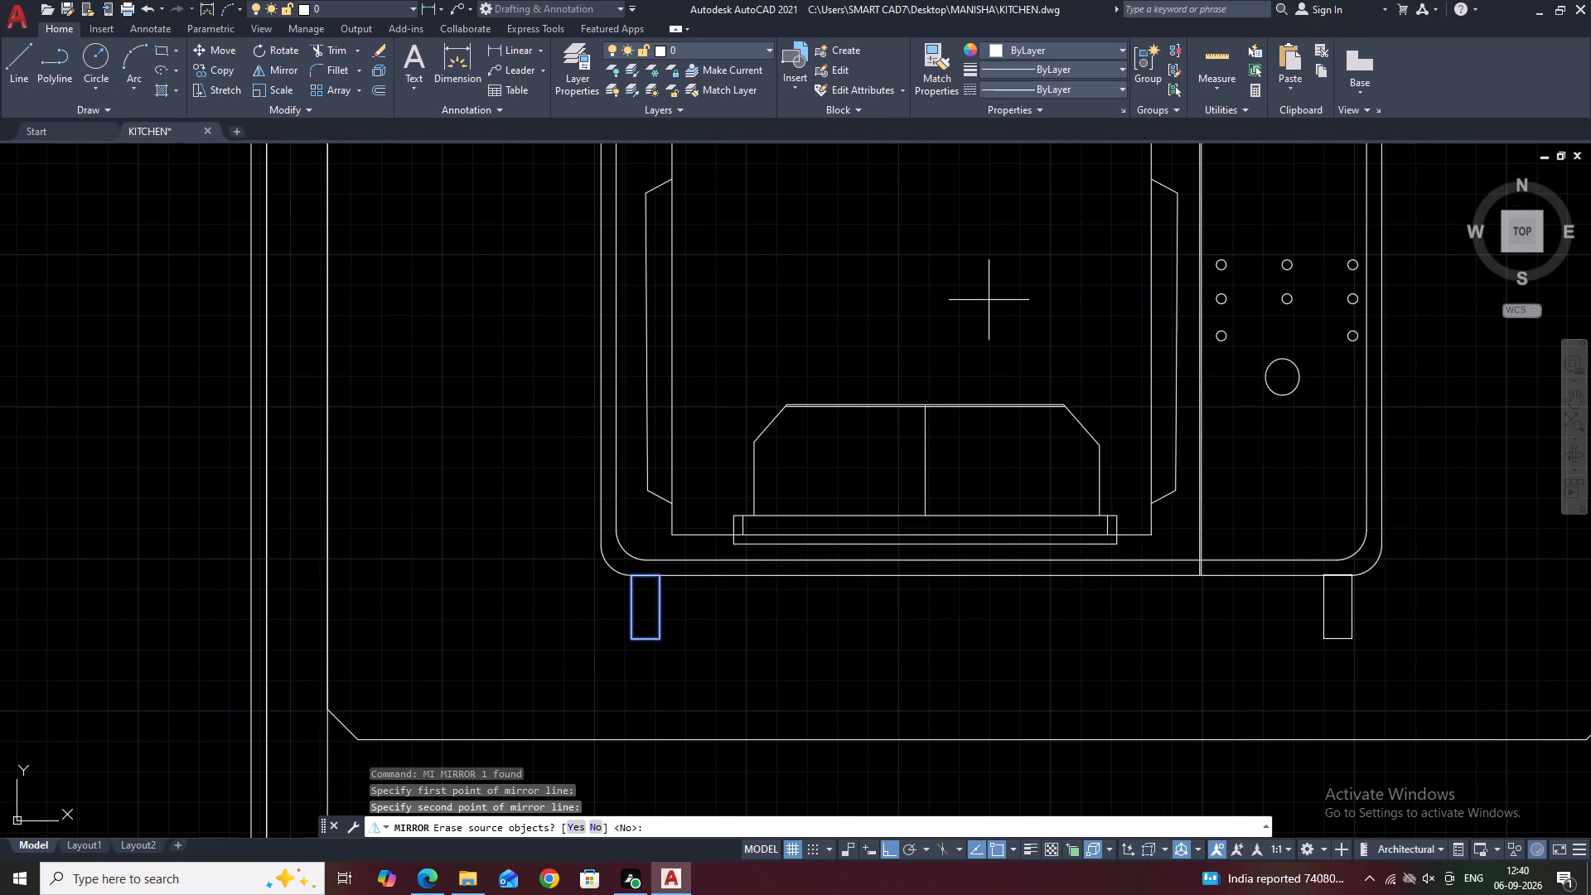
key(Return)
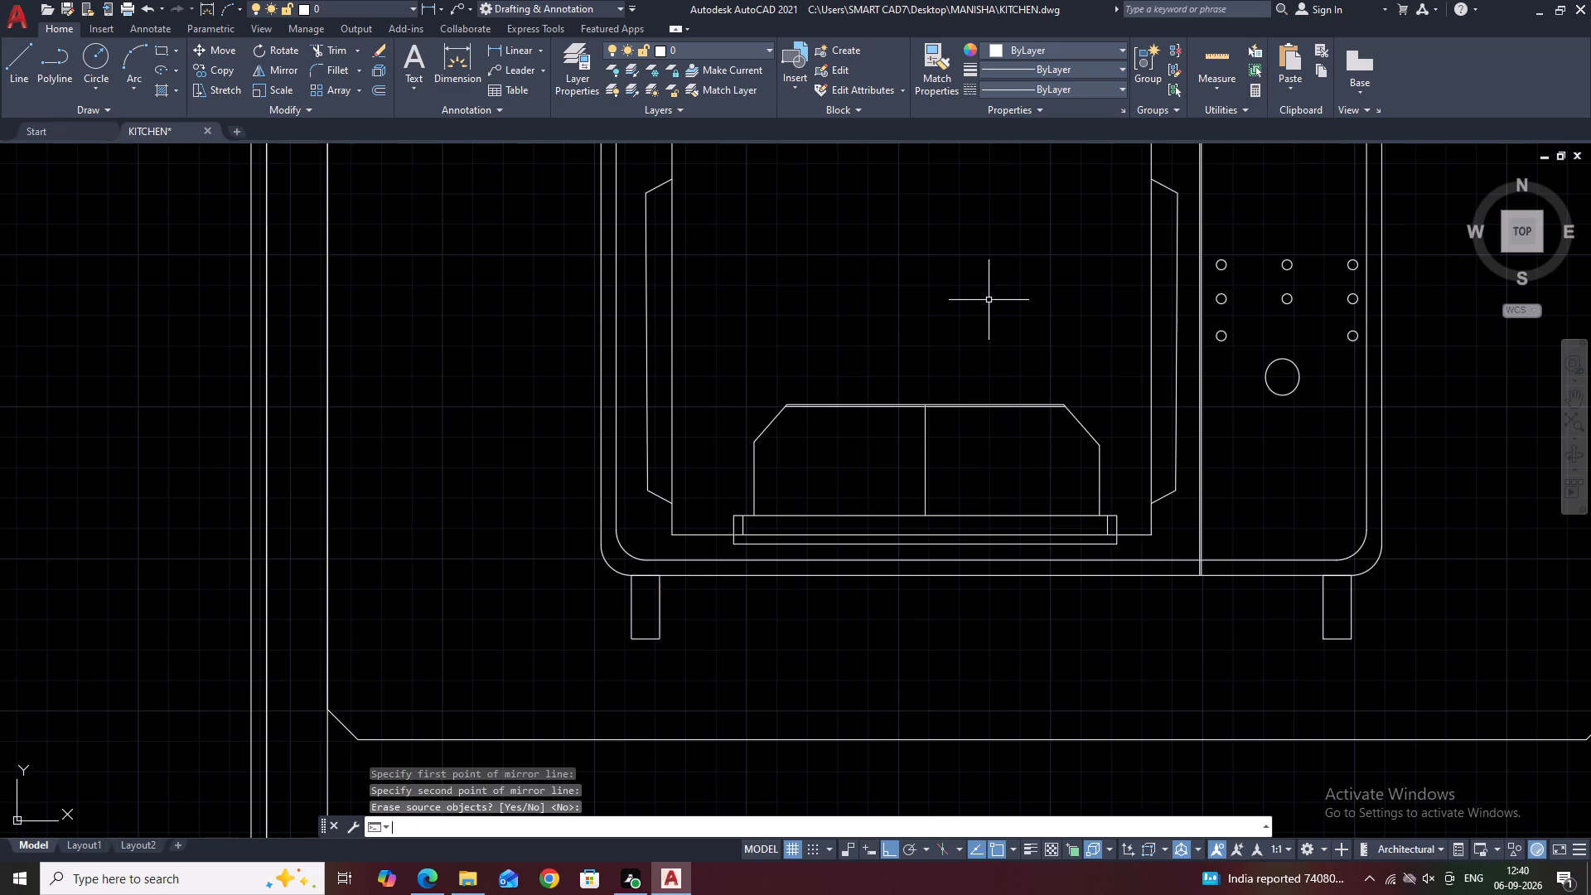
Extend the left foot with two vertical lines from its bottom corners down to the surround's bottom edge.
middle_drag(1024, 467, 1016, 403)
scroll(1015, 401, down, 2)
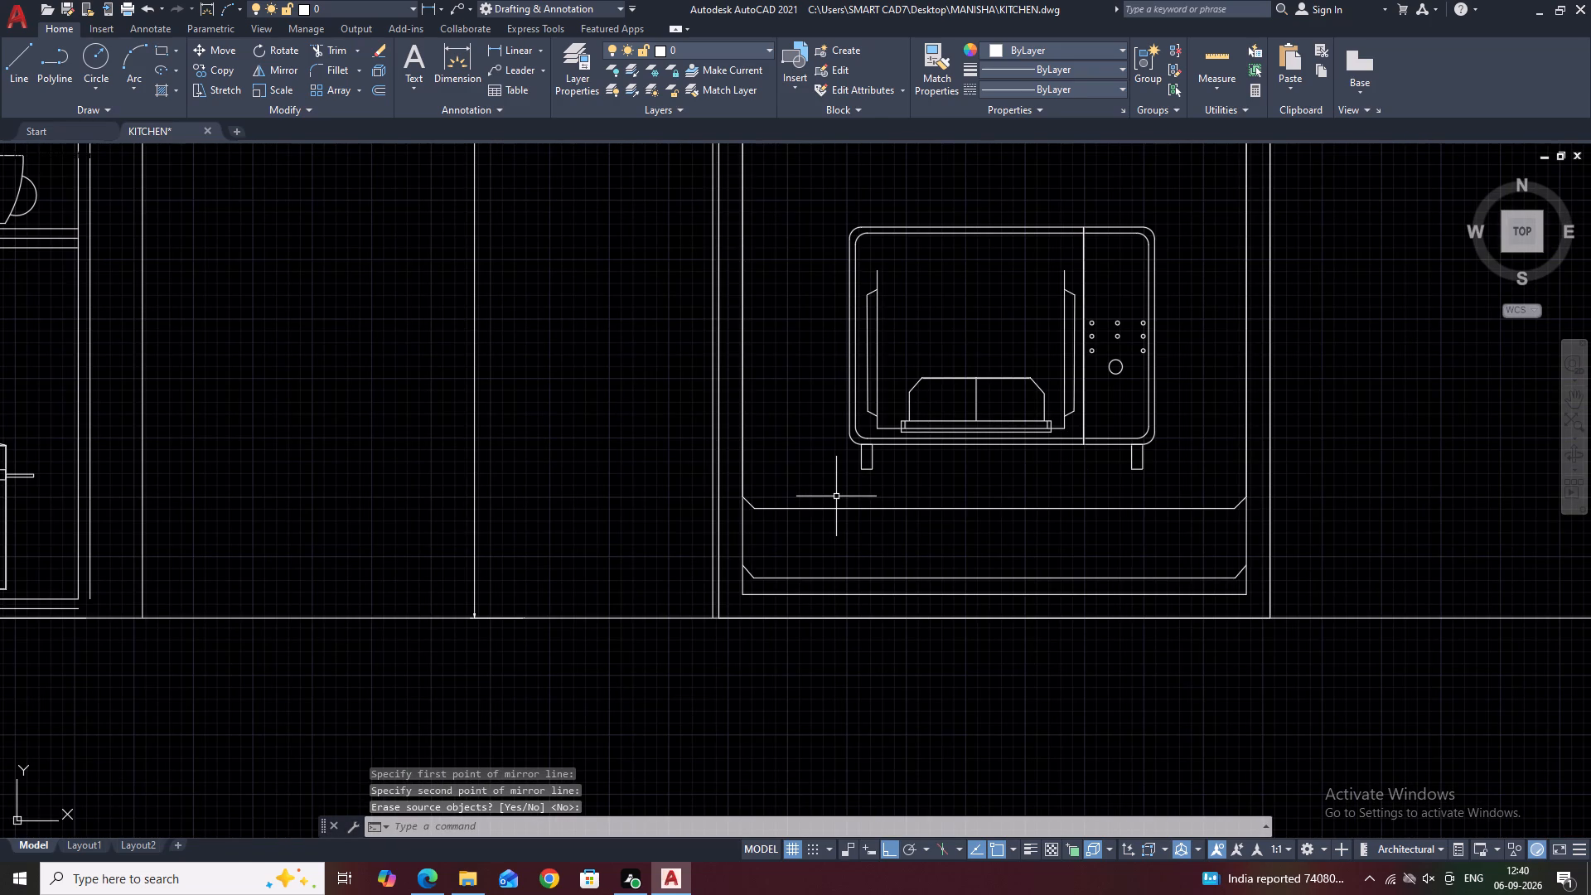
text(L)
key(space)
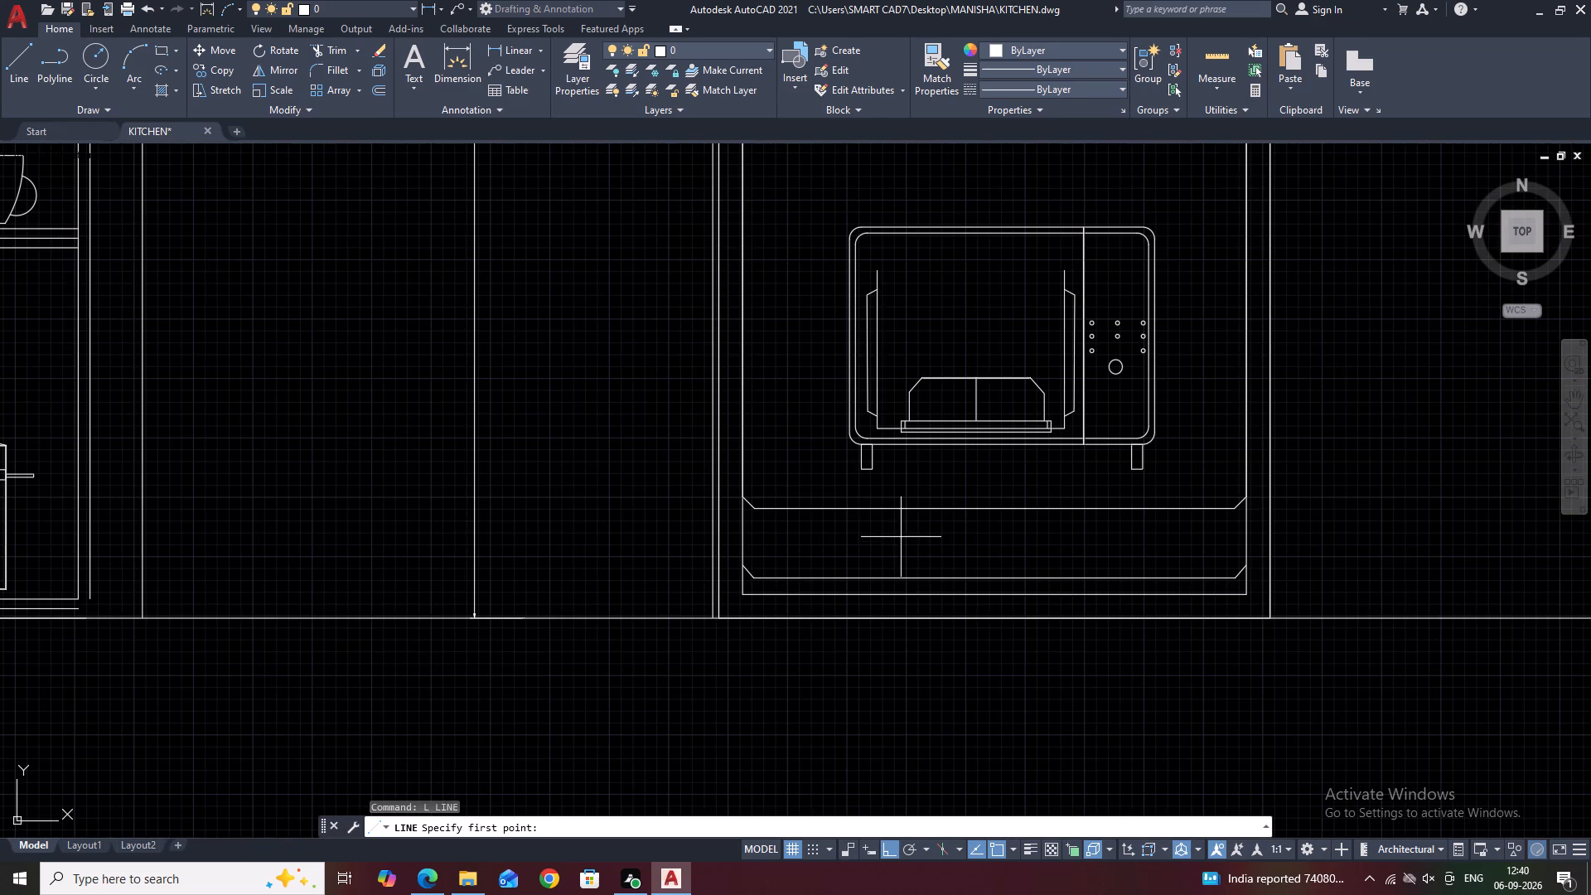
scroll(845, 492, up, 3)
click(907, 401)
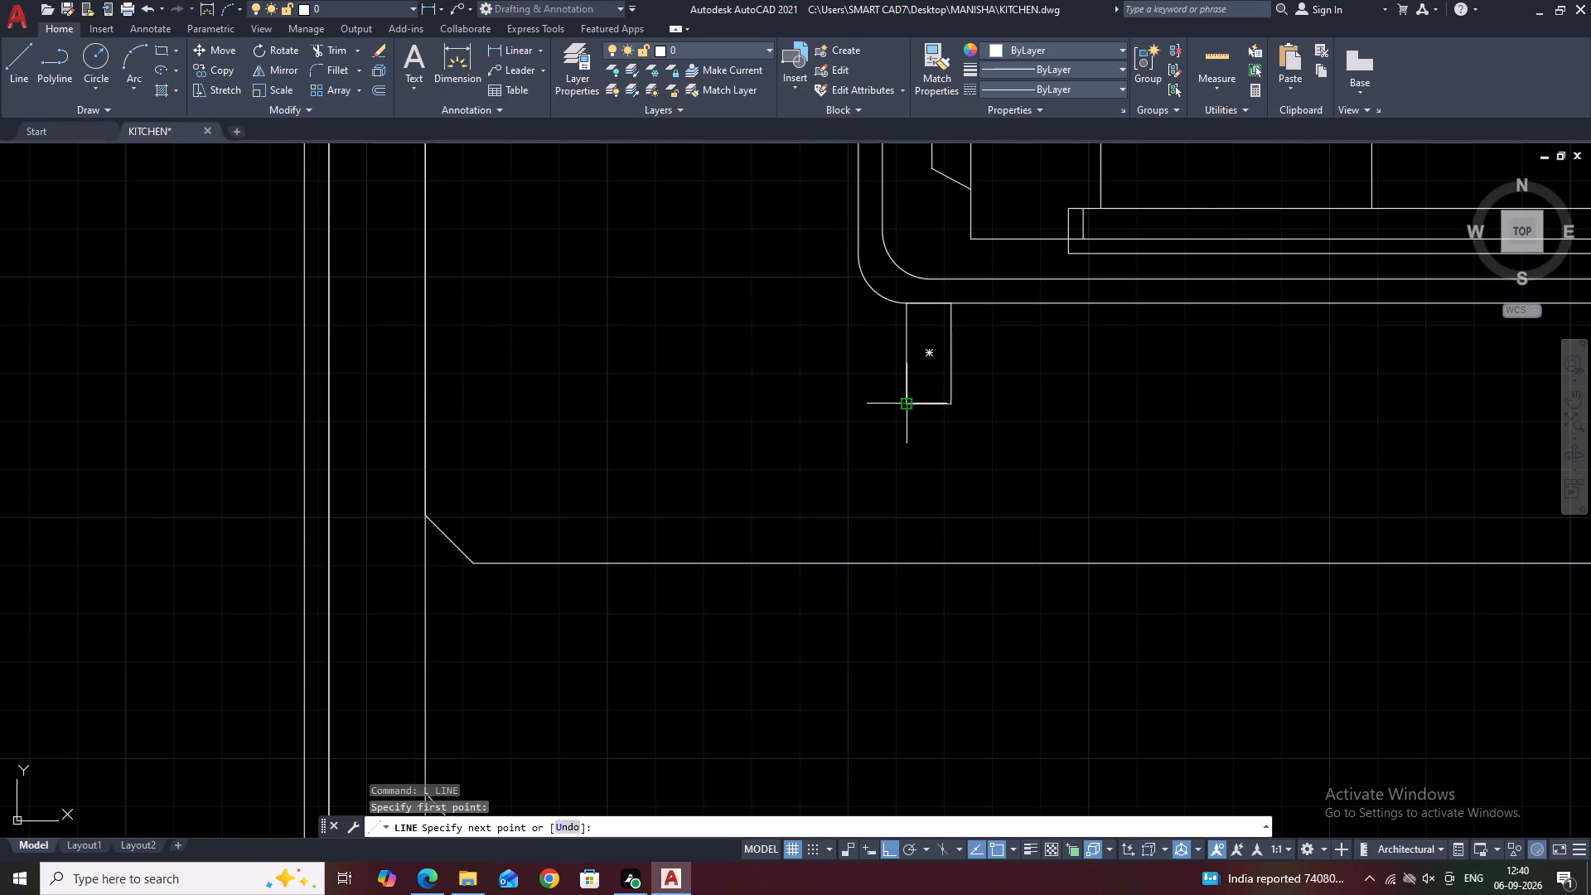
click(912, 566)
key(space)
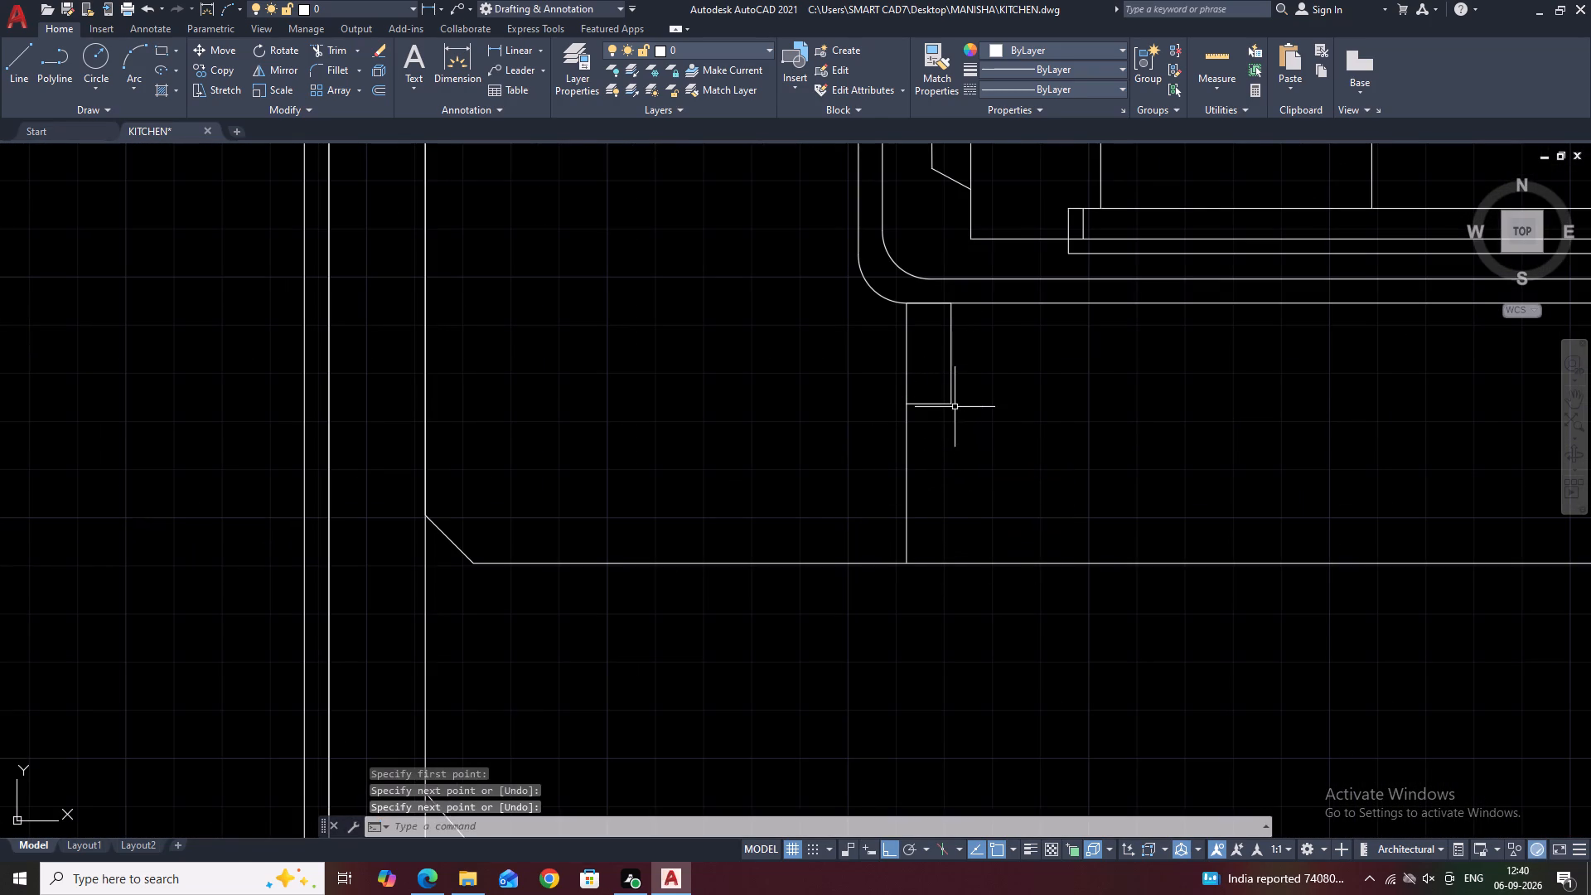
key(space)
click(950, 402)
click(949, 563)
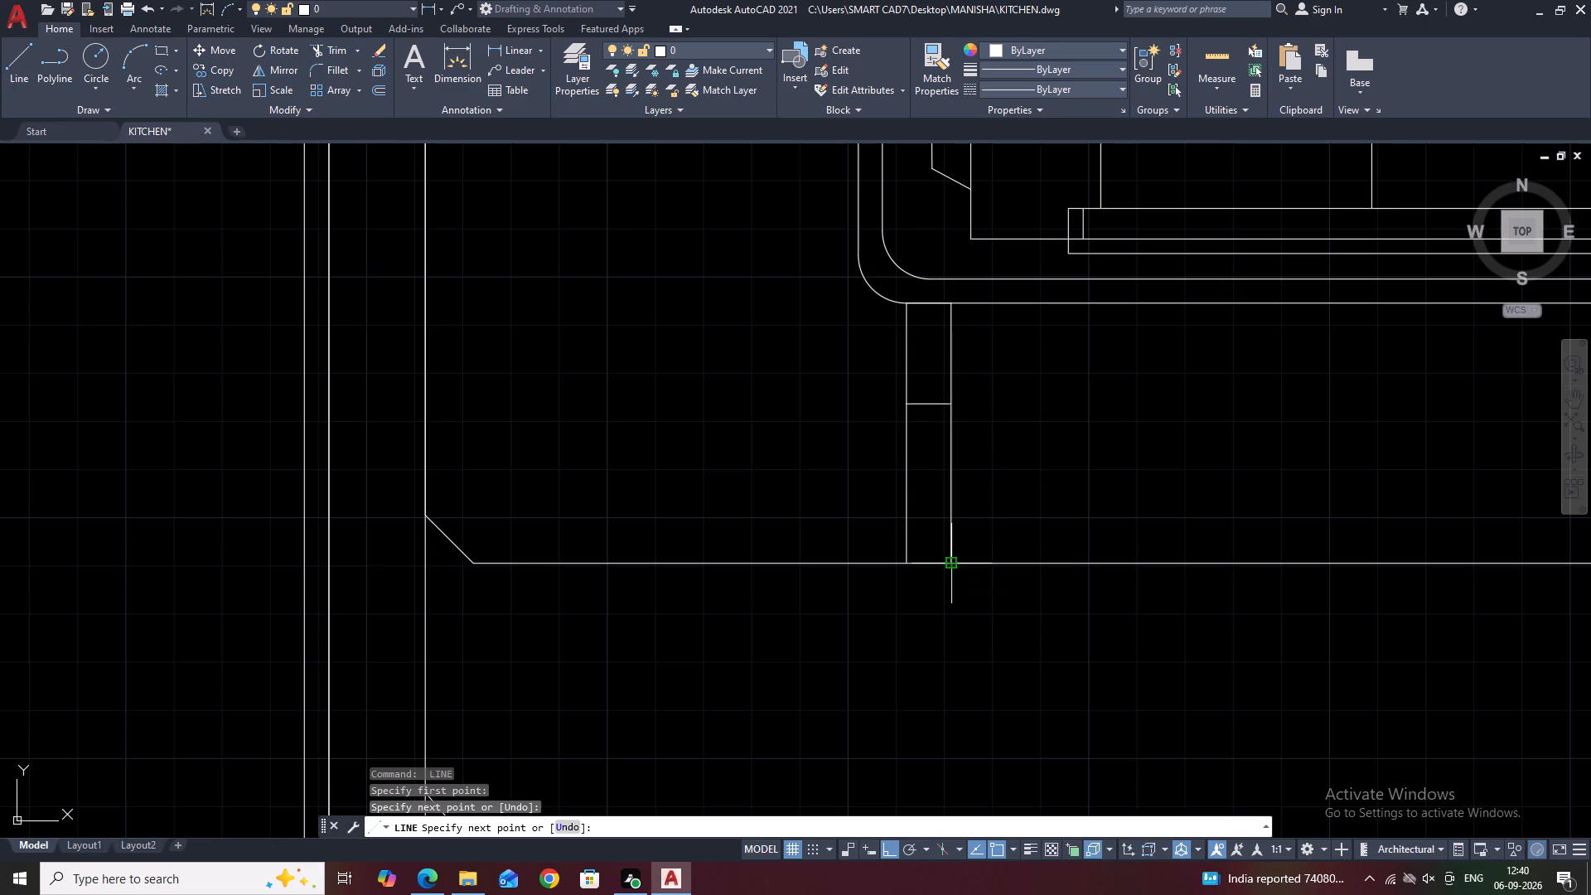
scroll(766, 439, down, 3)
key(space)
Extend the right foot with two vertical lines from its bottom corners down to the surround's bottom edge.
scroll(1086, 428, up, 2)
key(space)
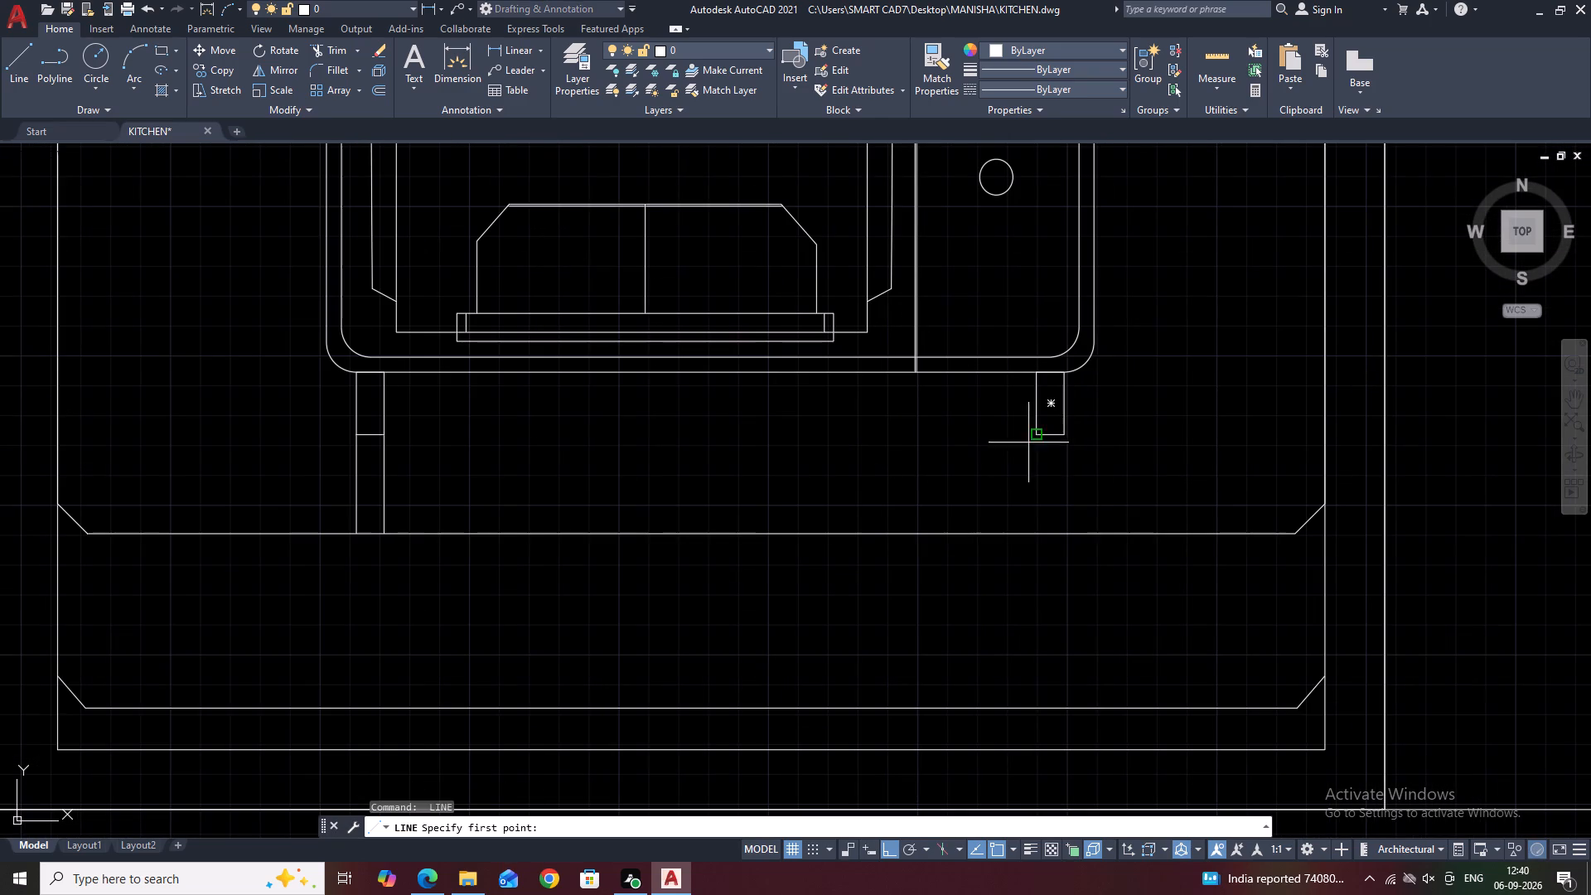
click(1036, 436)
click(1038, 537)
key(space)
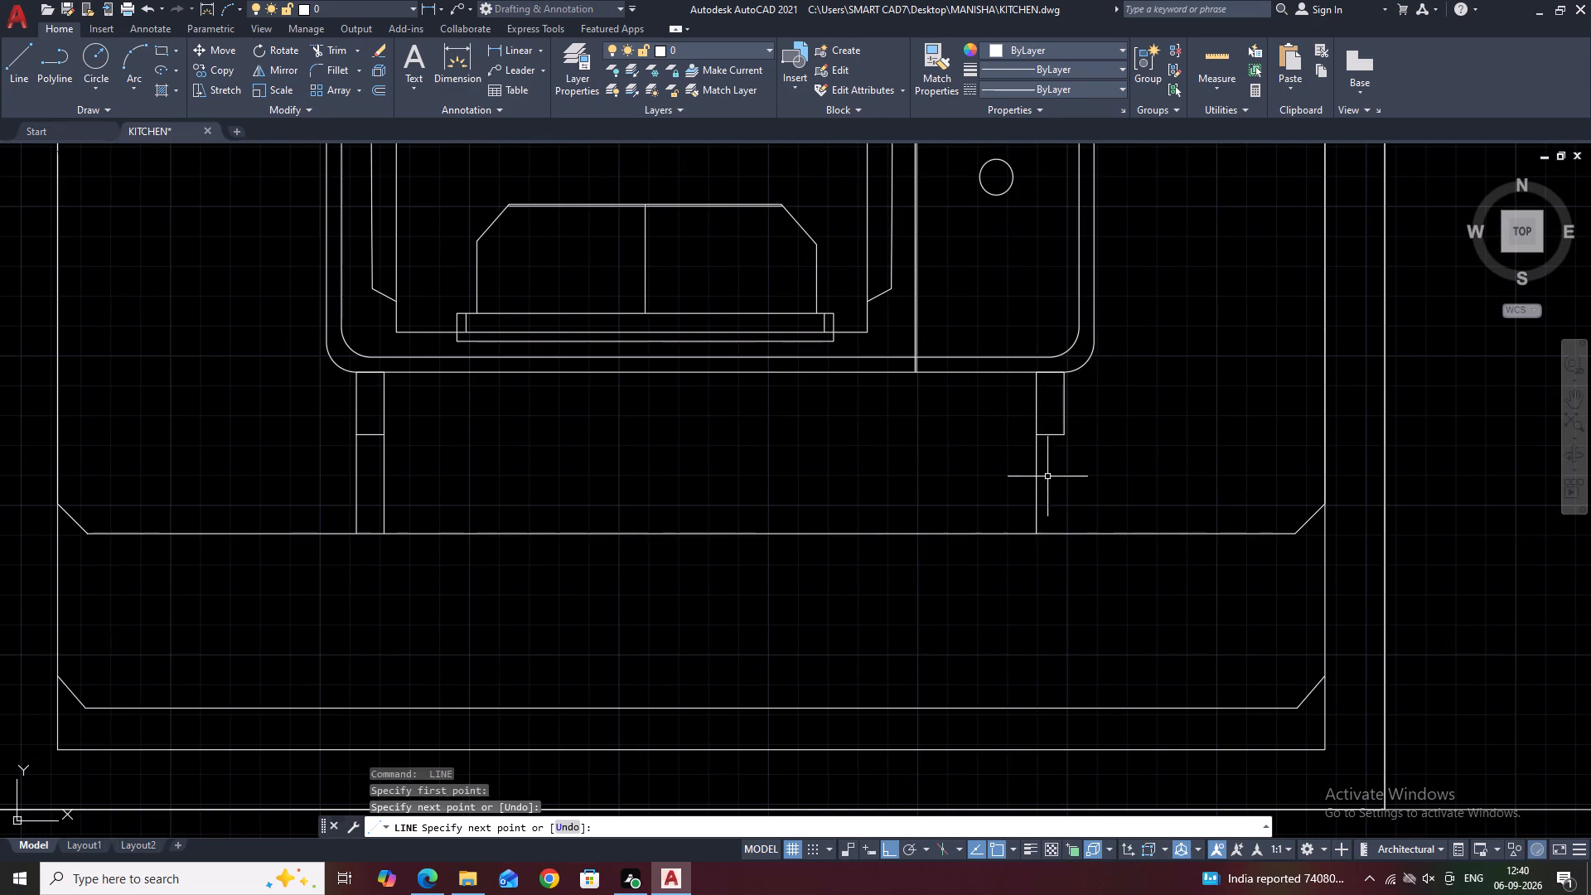
key(space)
click(1061, 435)
click(1065, 530)
key(Escape)
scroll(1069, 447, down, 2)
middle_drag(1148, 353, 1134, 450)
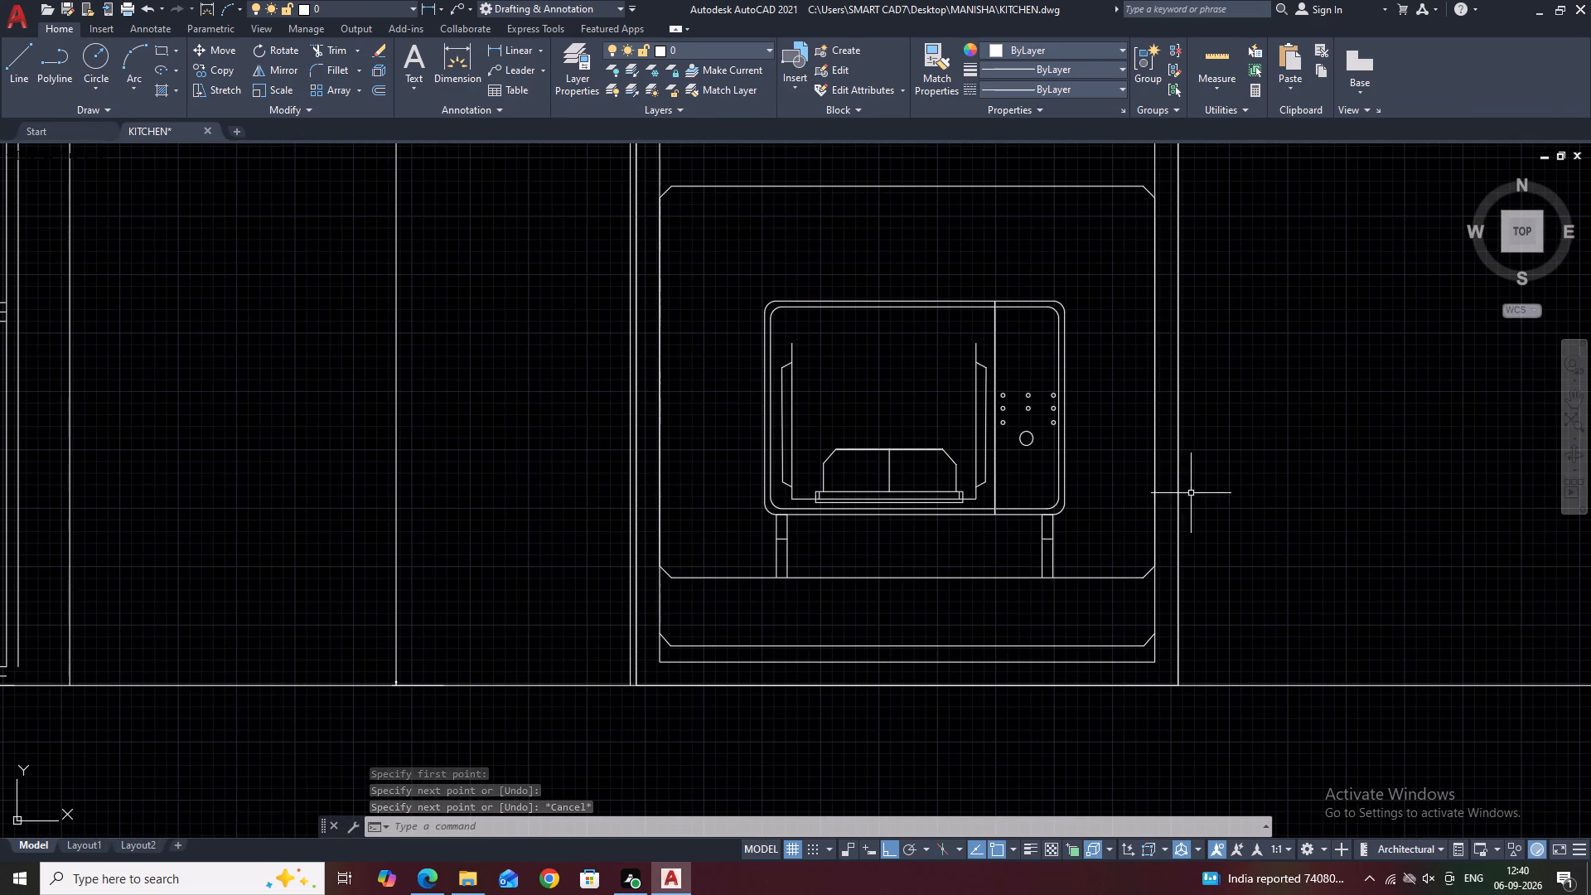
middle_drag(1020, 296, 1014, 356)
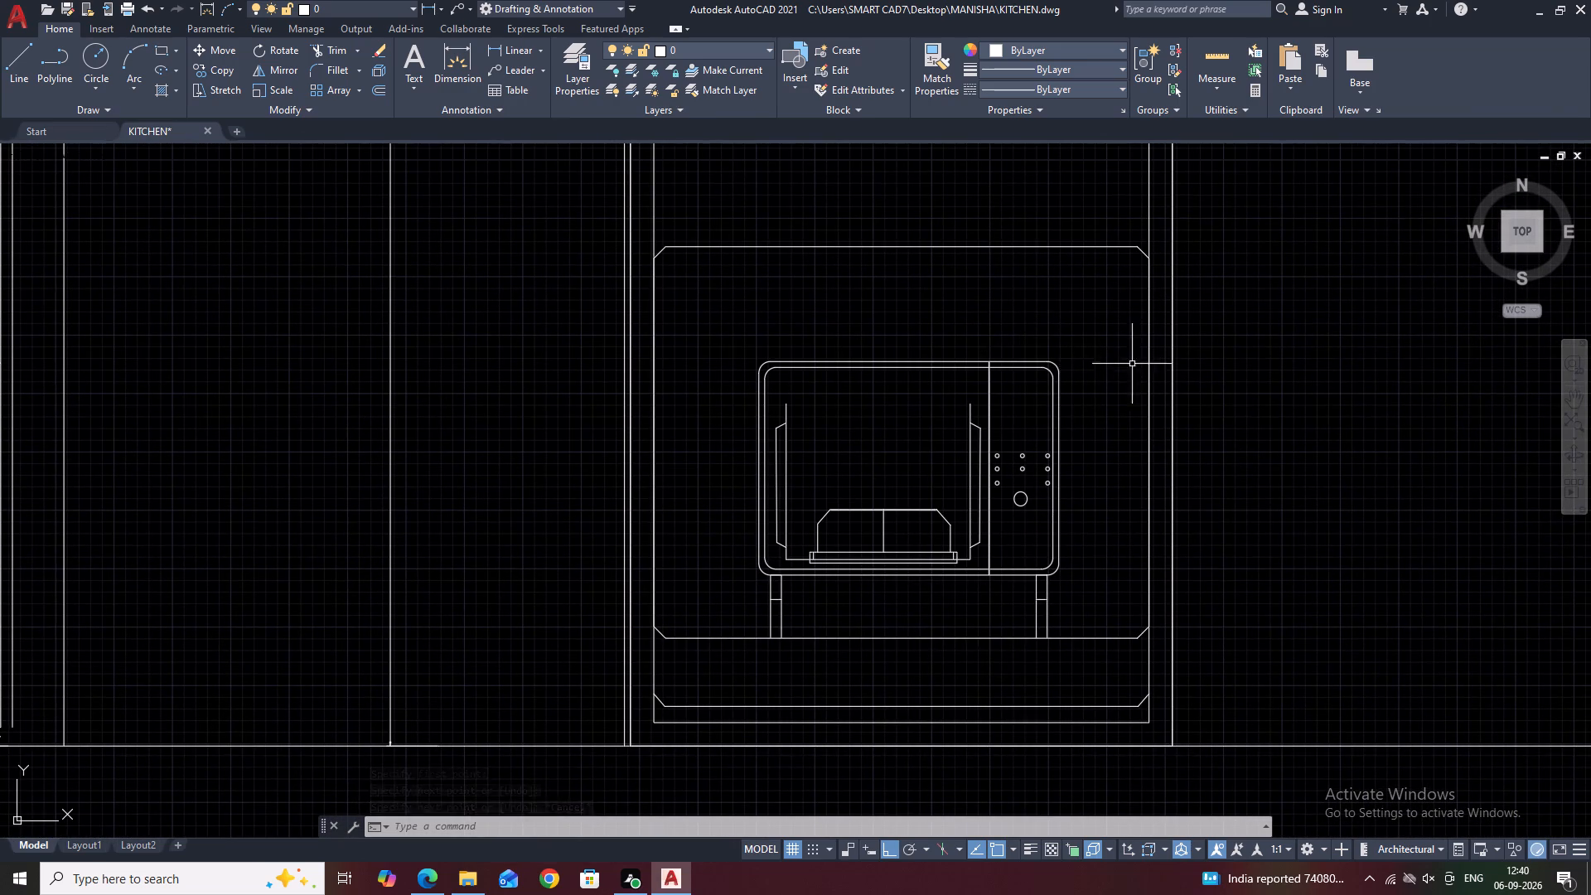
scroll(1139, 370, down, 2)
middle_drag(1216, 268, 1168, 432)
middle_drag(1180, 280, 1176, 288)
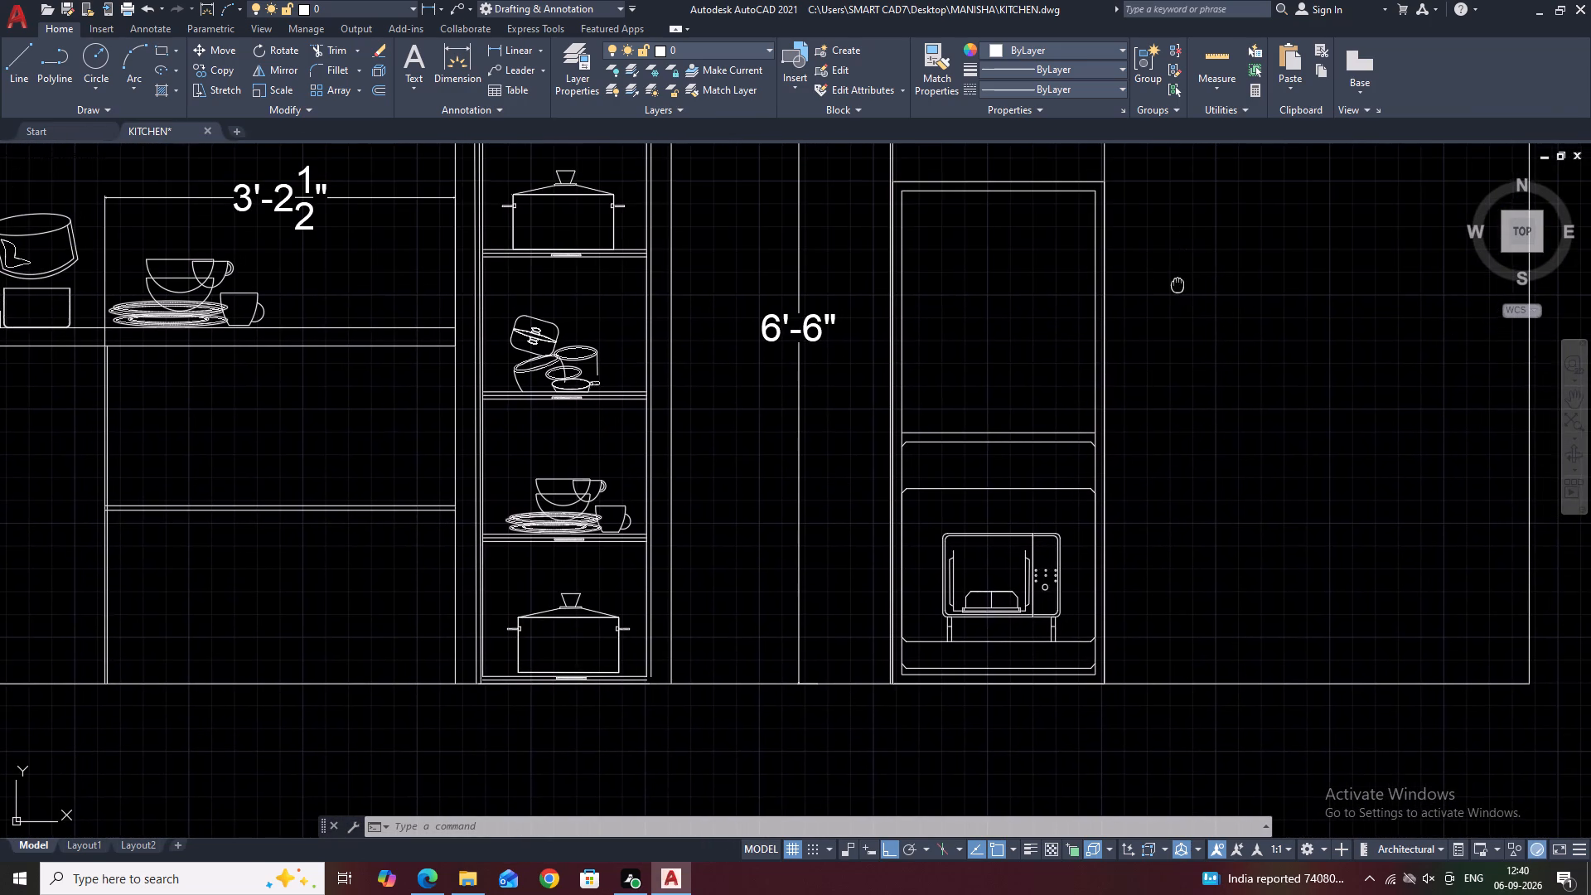
Draw a large rectangle in the tall unit's upper compartment, standing on the line above the chamfered surround, with gaps at the sides.
middle_drag(1176, 288, 1105, 417)
middle_drag(1007, 497, 1011, 495)
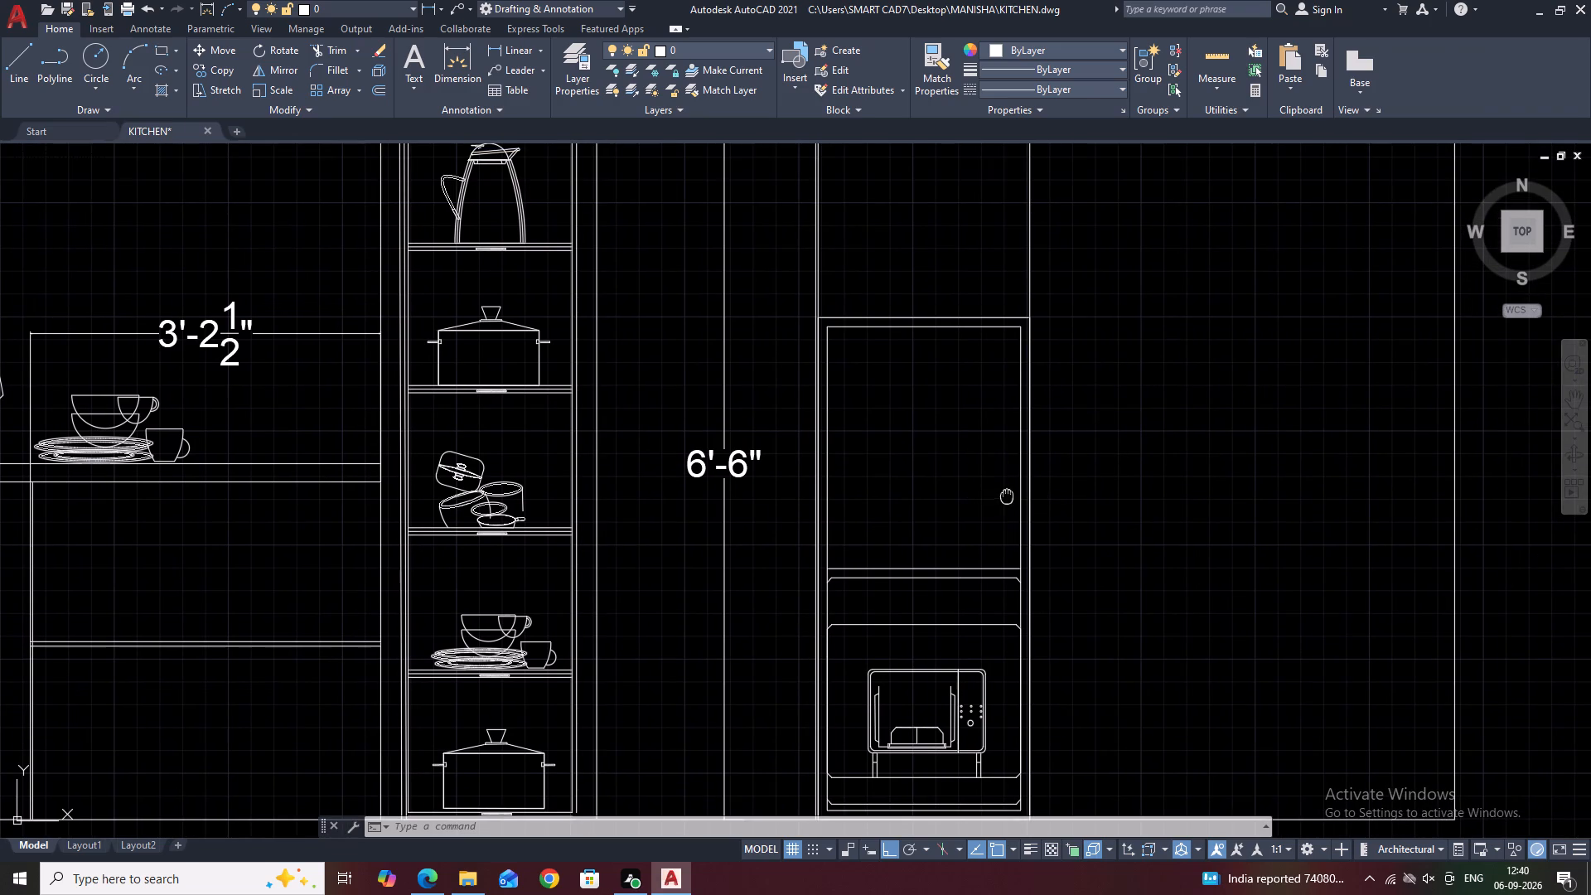
middle_drag(1011, 495, 1031, 475)
middle_drag(1066, 249, 1034, 394)
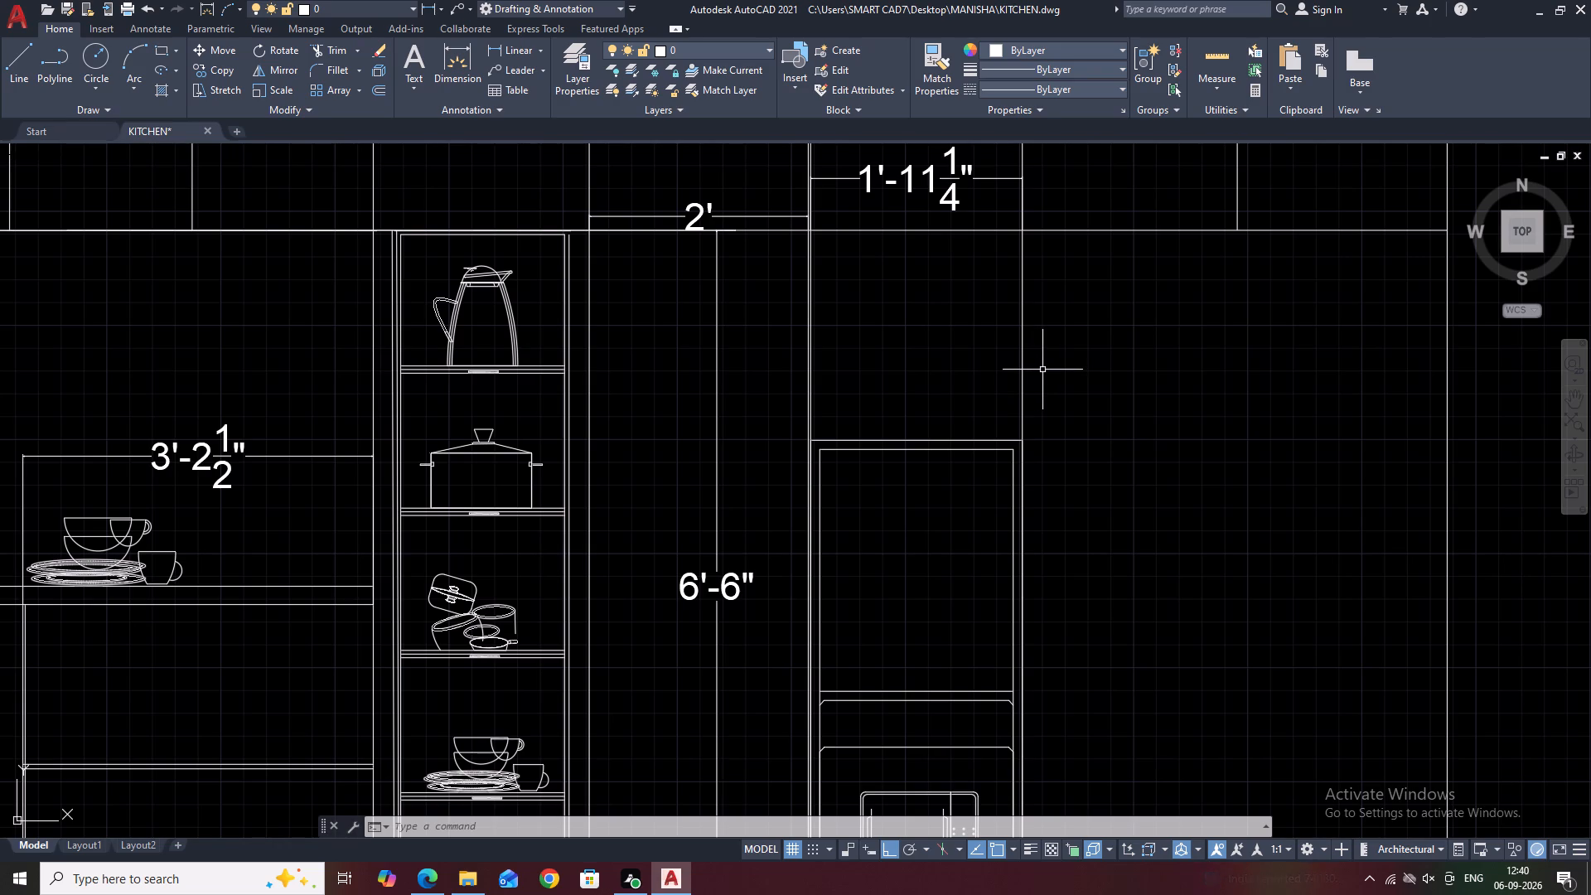
middle_drag(1081, 406, 1099, 341)
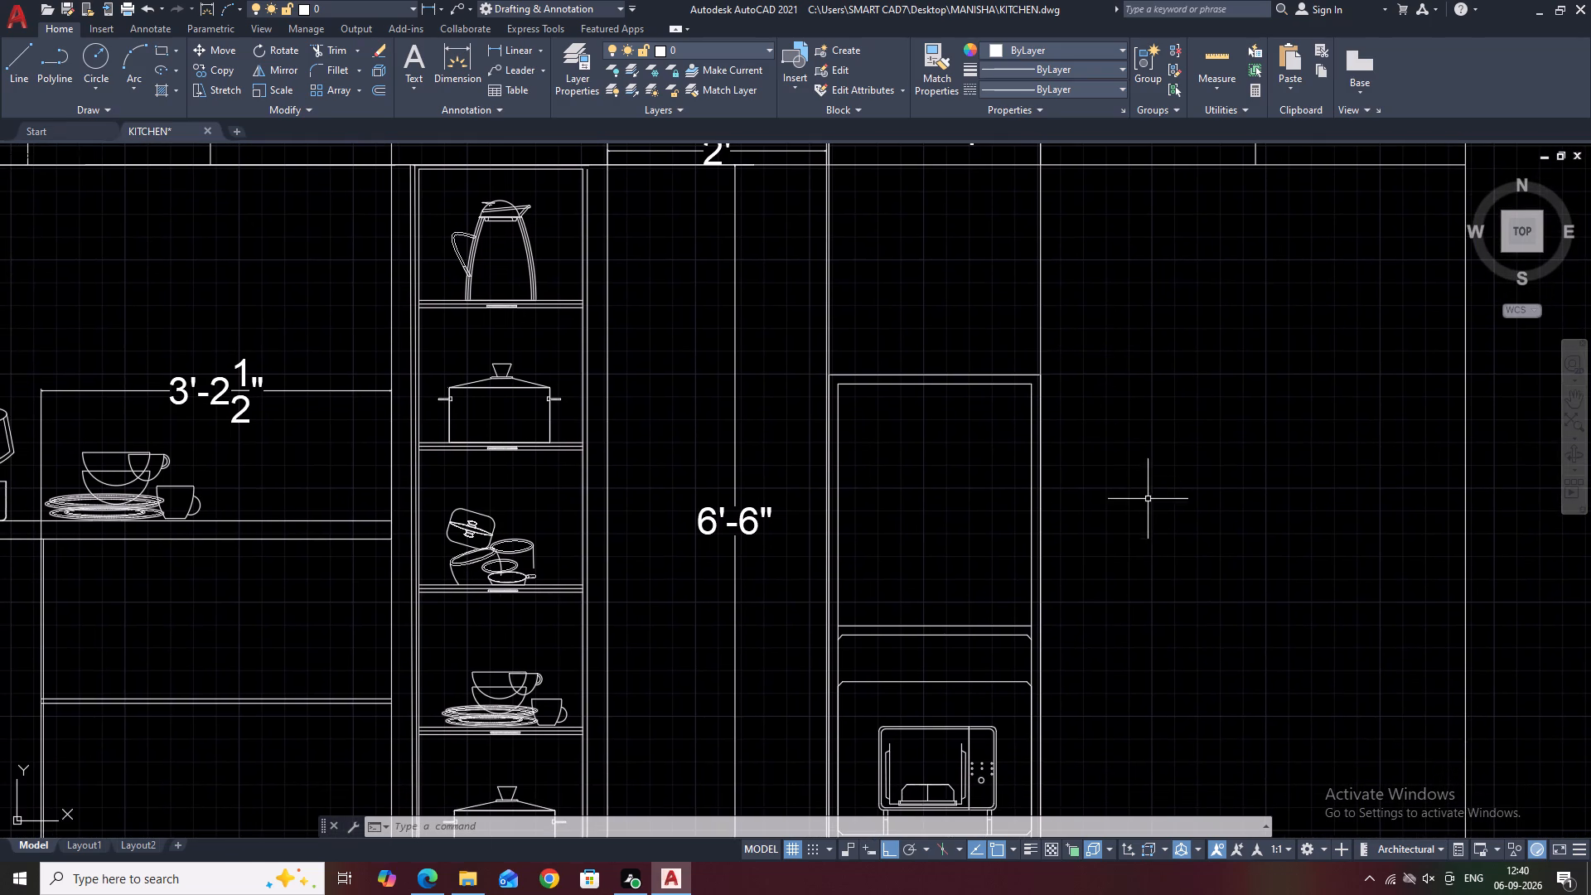
middle_drag(1148, 499, 1144, 467)
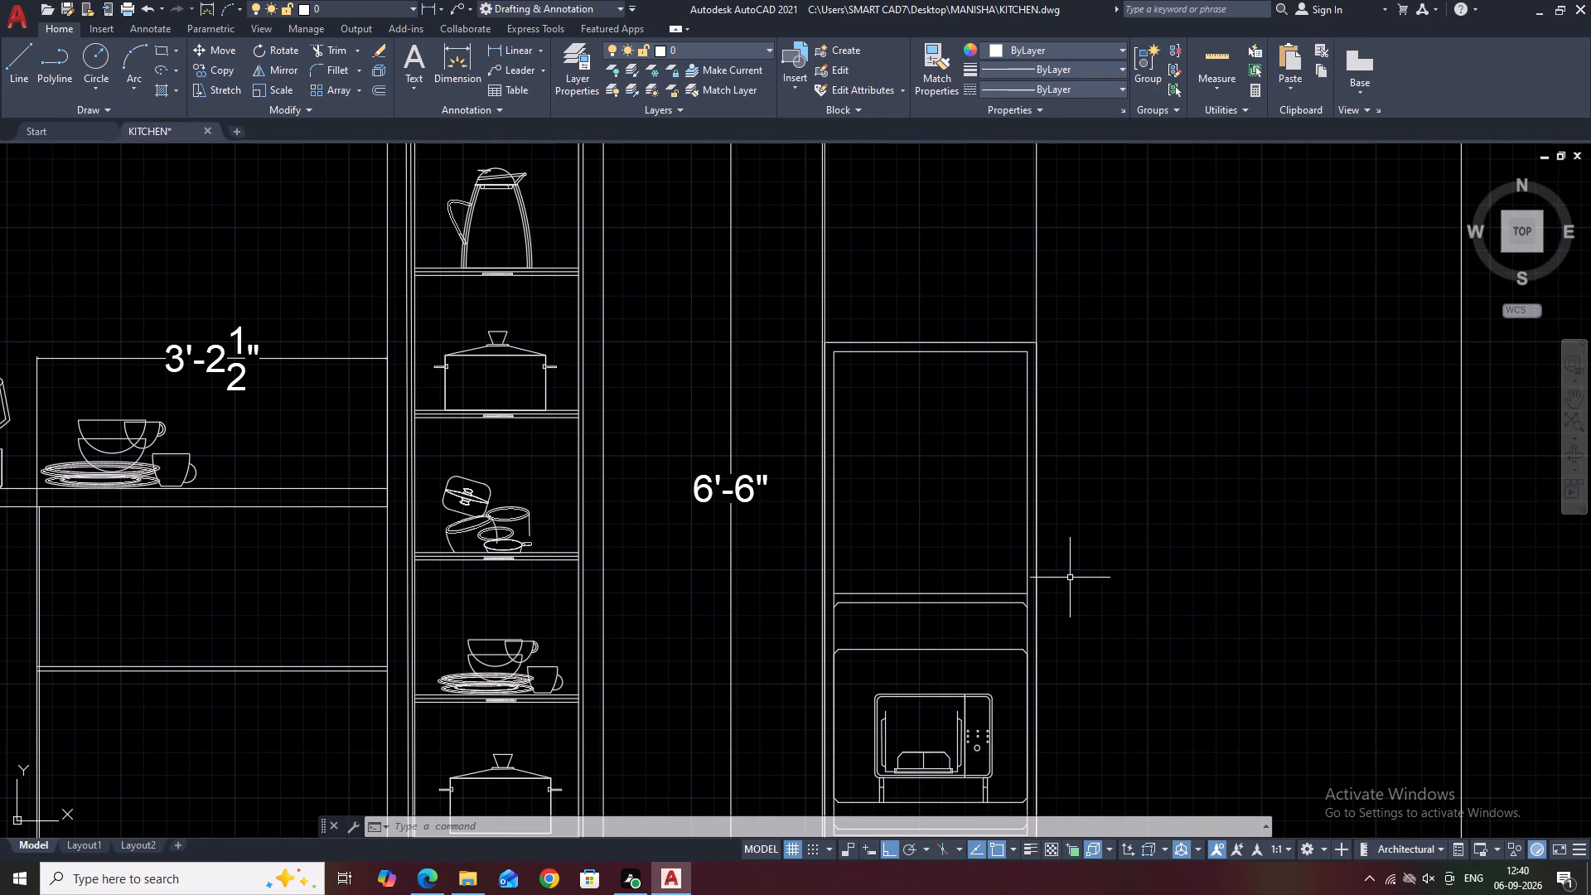
key(r)
key(e)
text(C)
key(space)
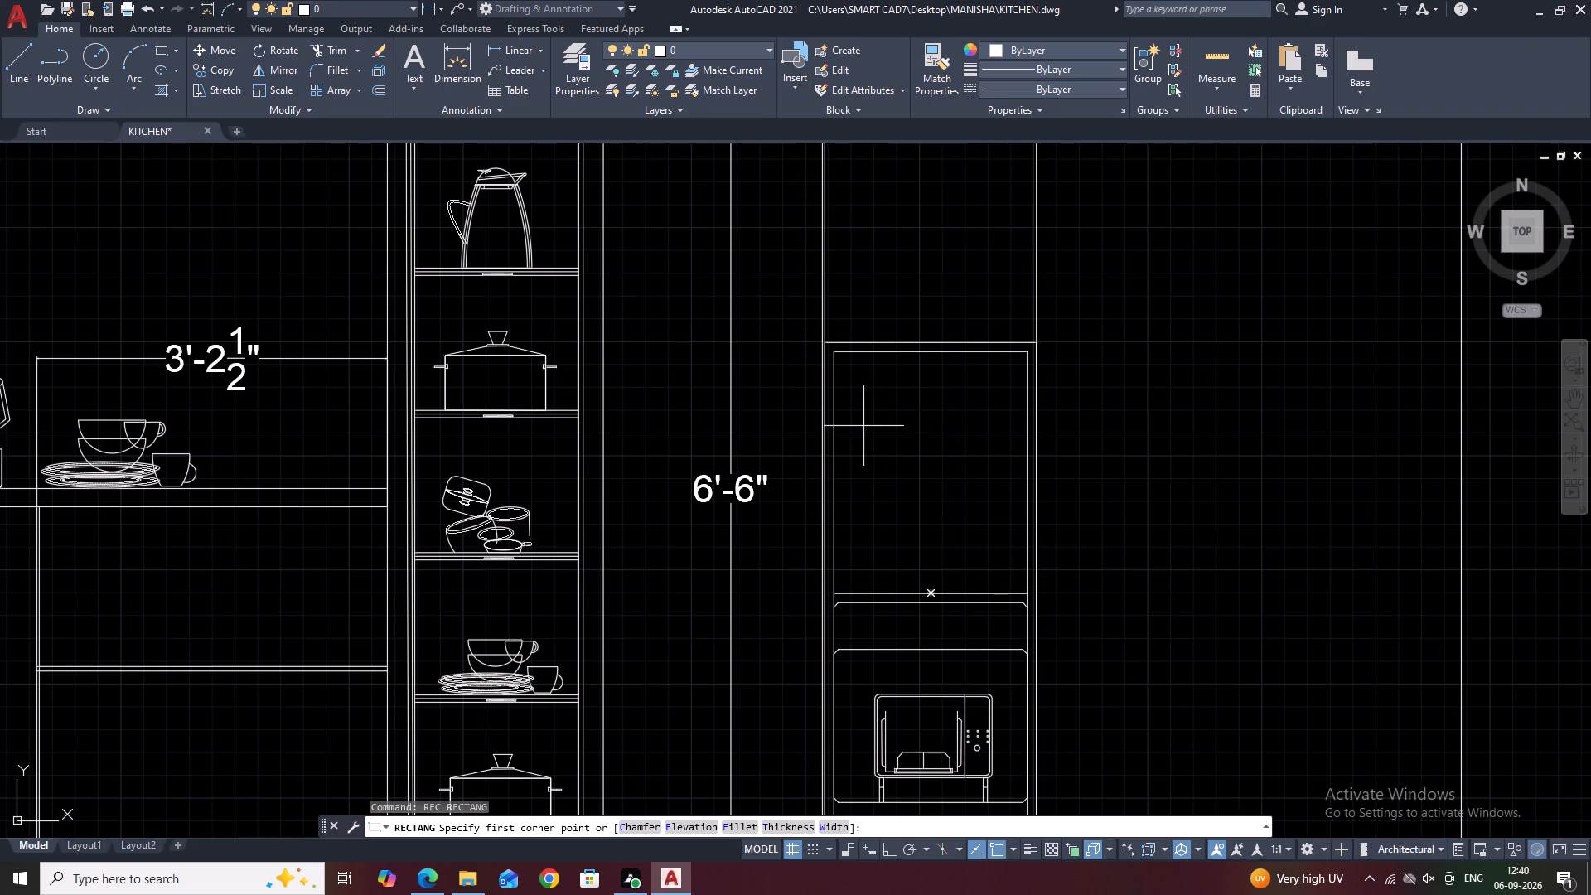
click(857, 430)
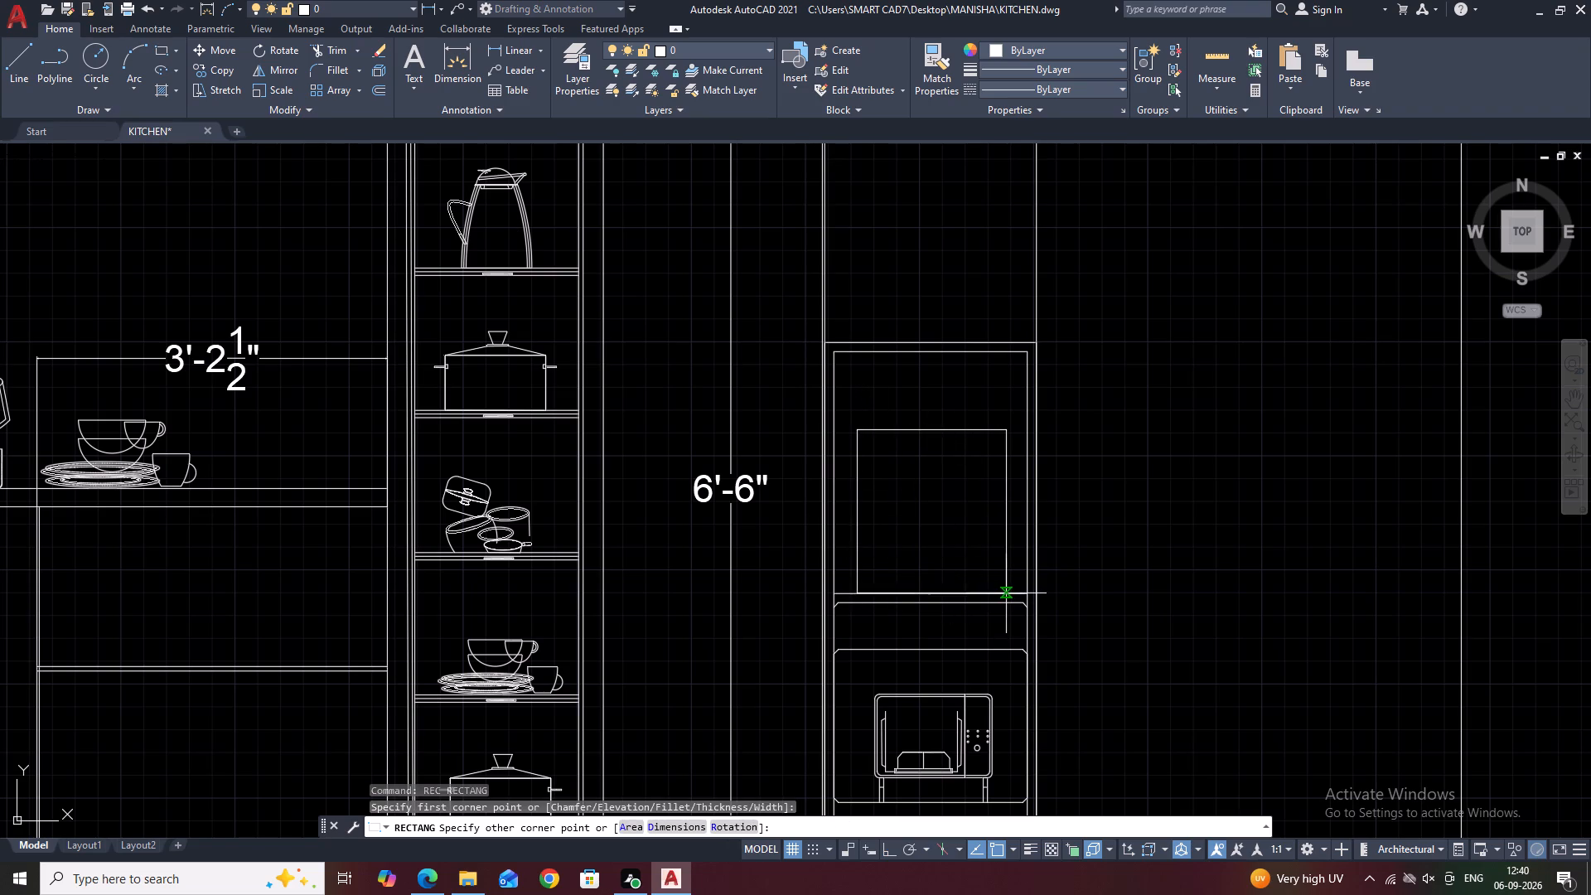
click(1006, 593)
click(991, 420)
click(960, 443)
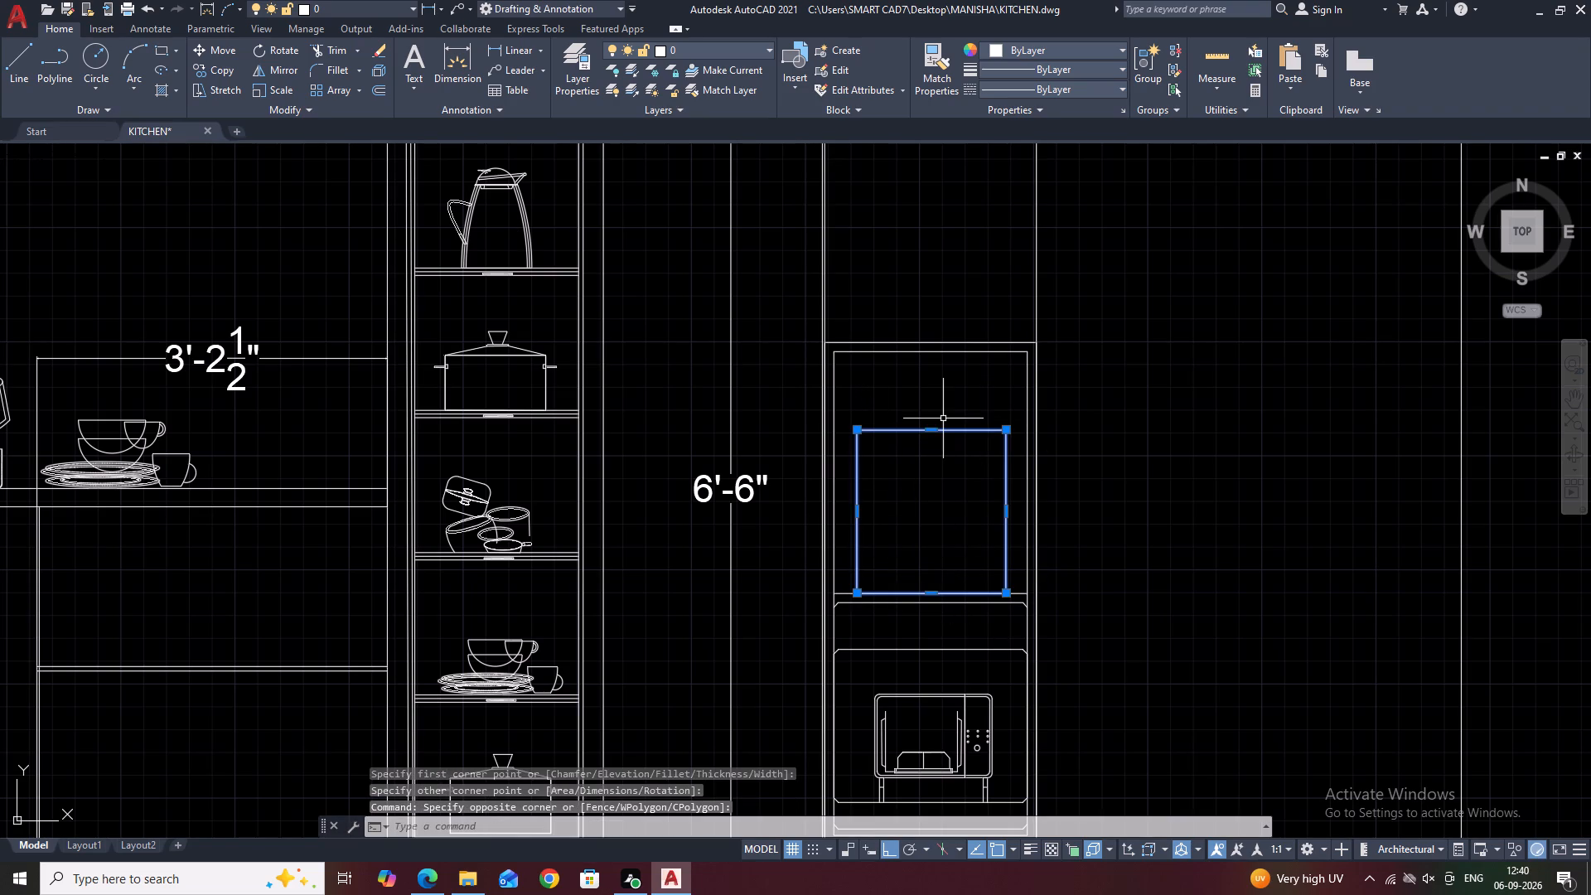
key(Escape)
Draw a narrower, low rectangular band on the top edge of the large rectangle in the upper compartment.
key(r)
key(e)
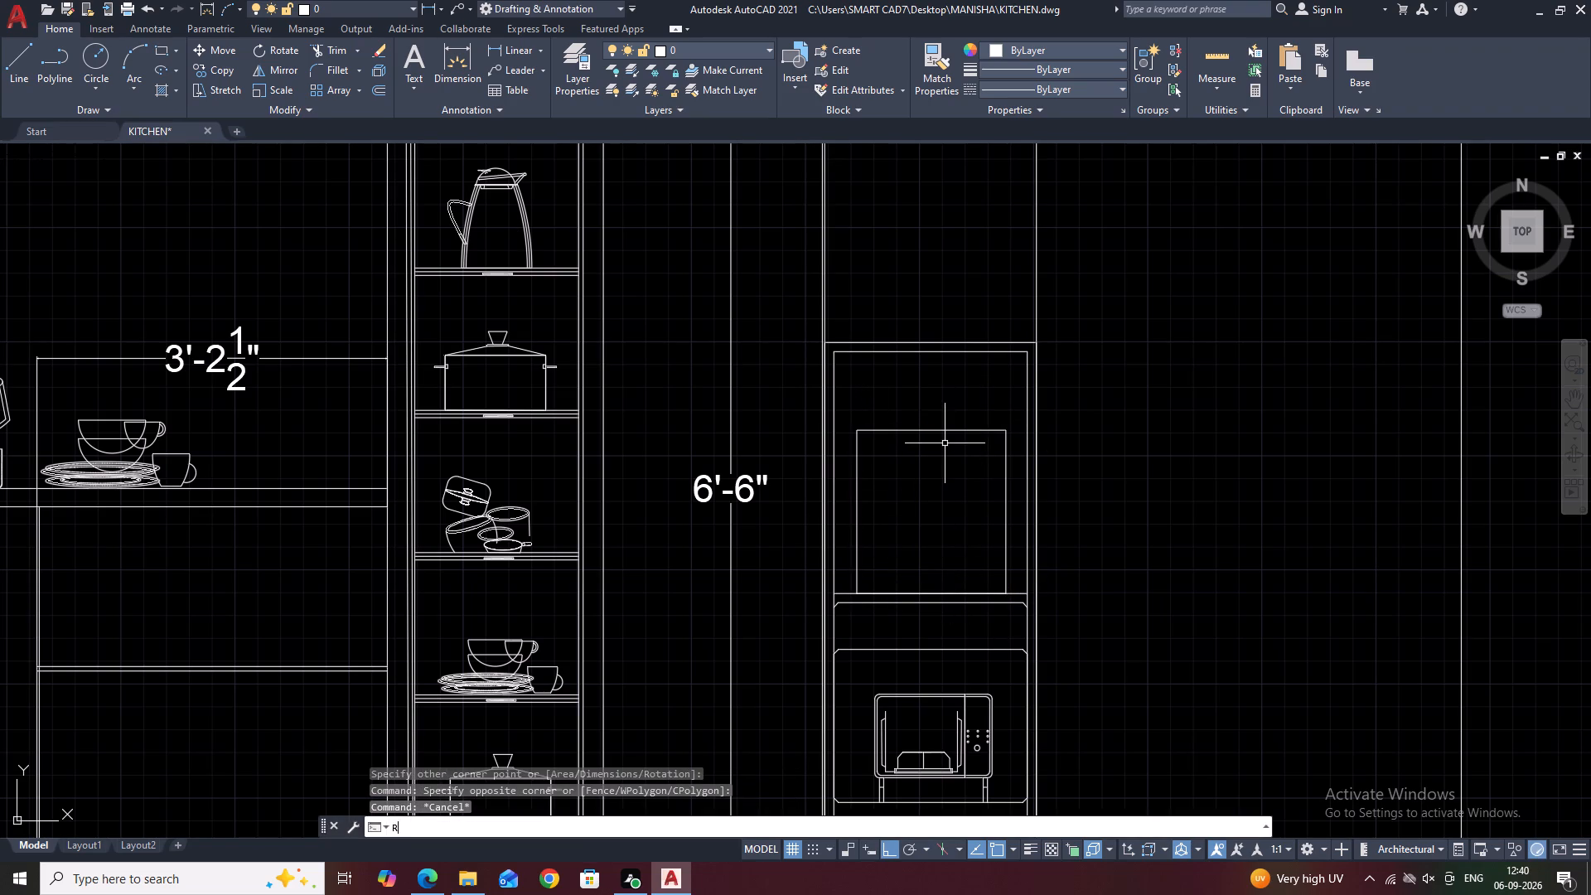
key(space)
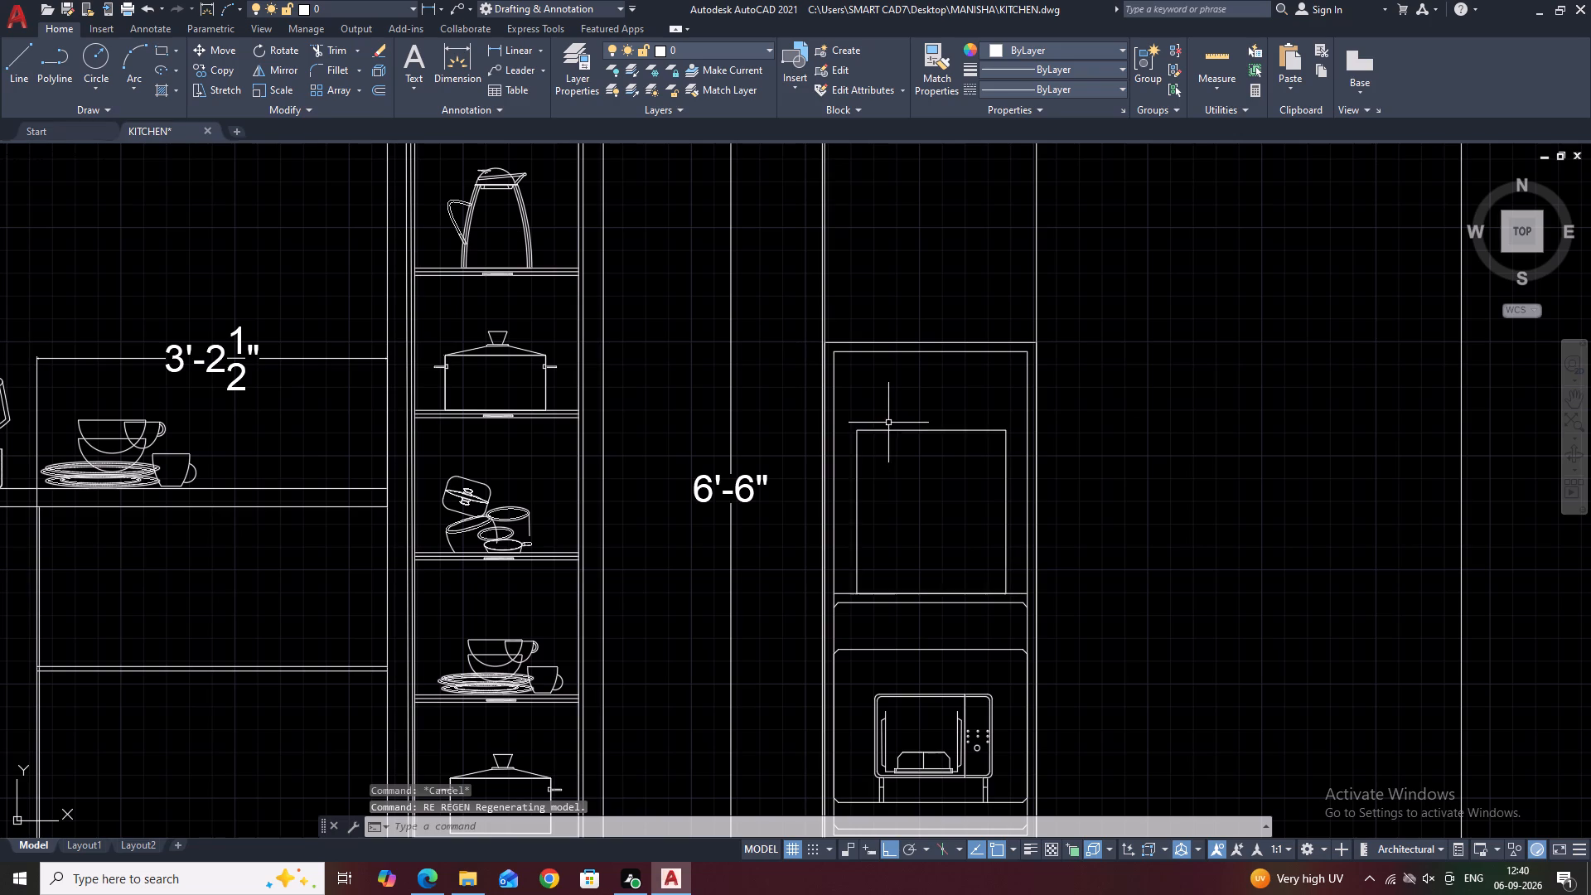
text(REC)
key(space)
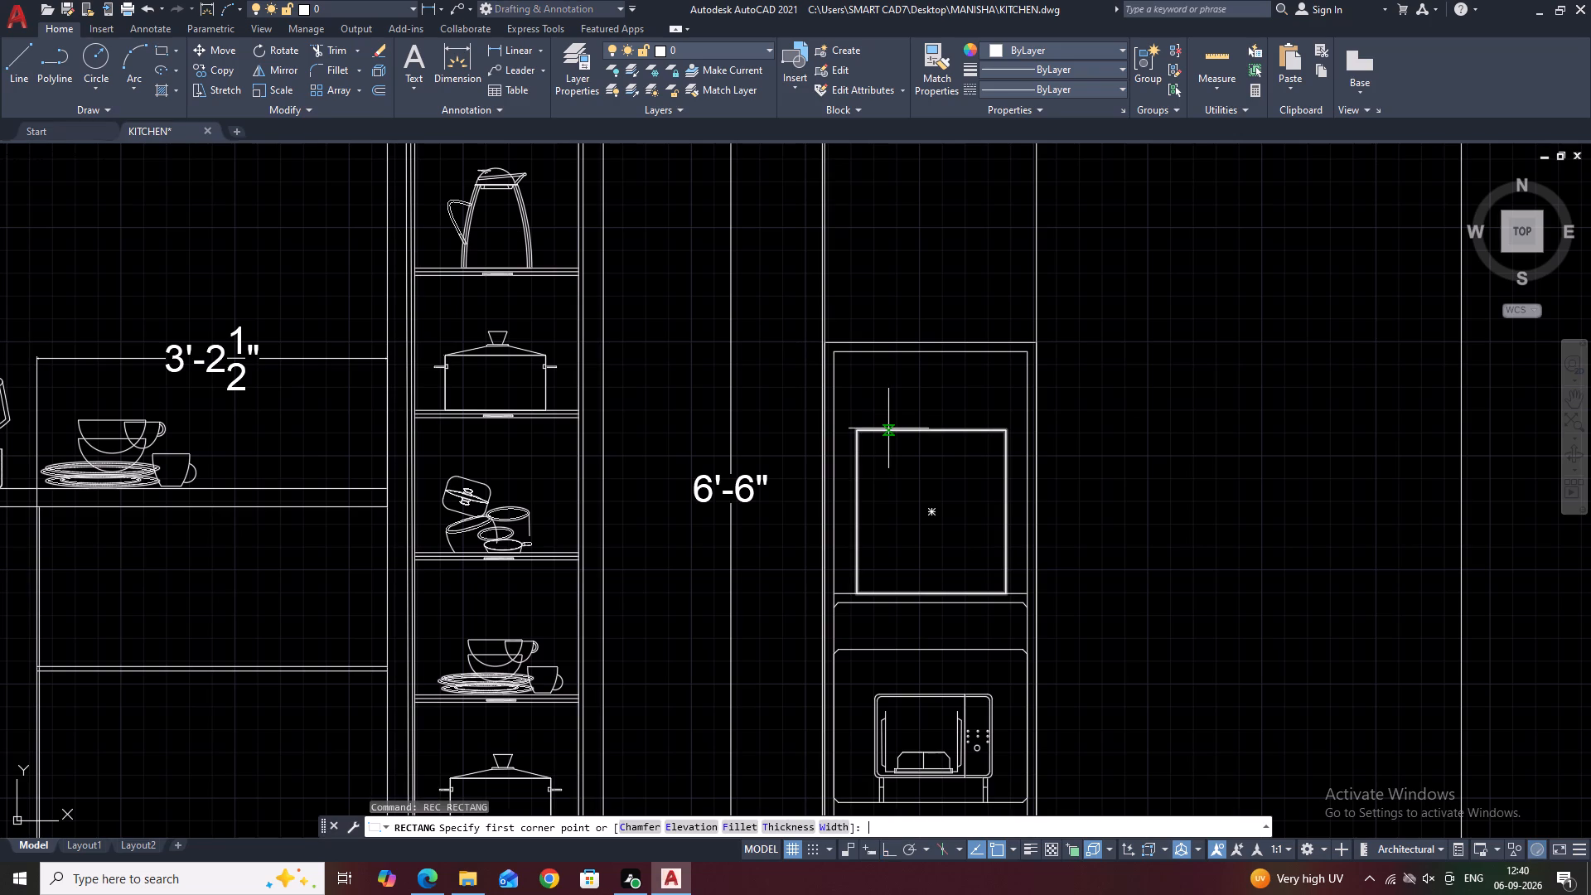
scroll(890, 430, up, 1)
click(871, 429)
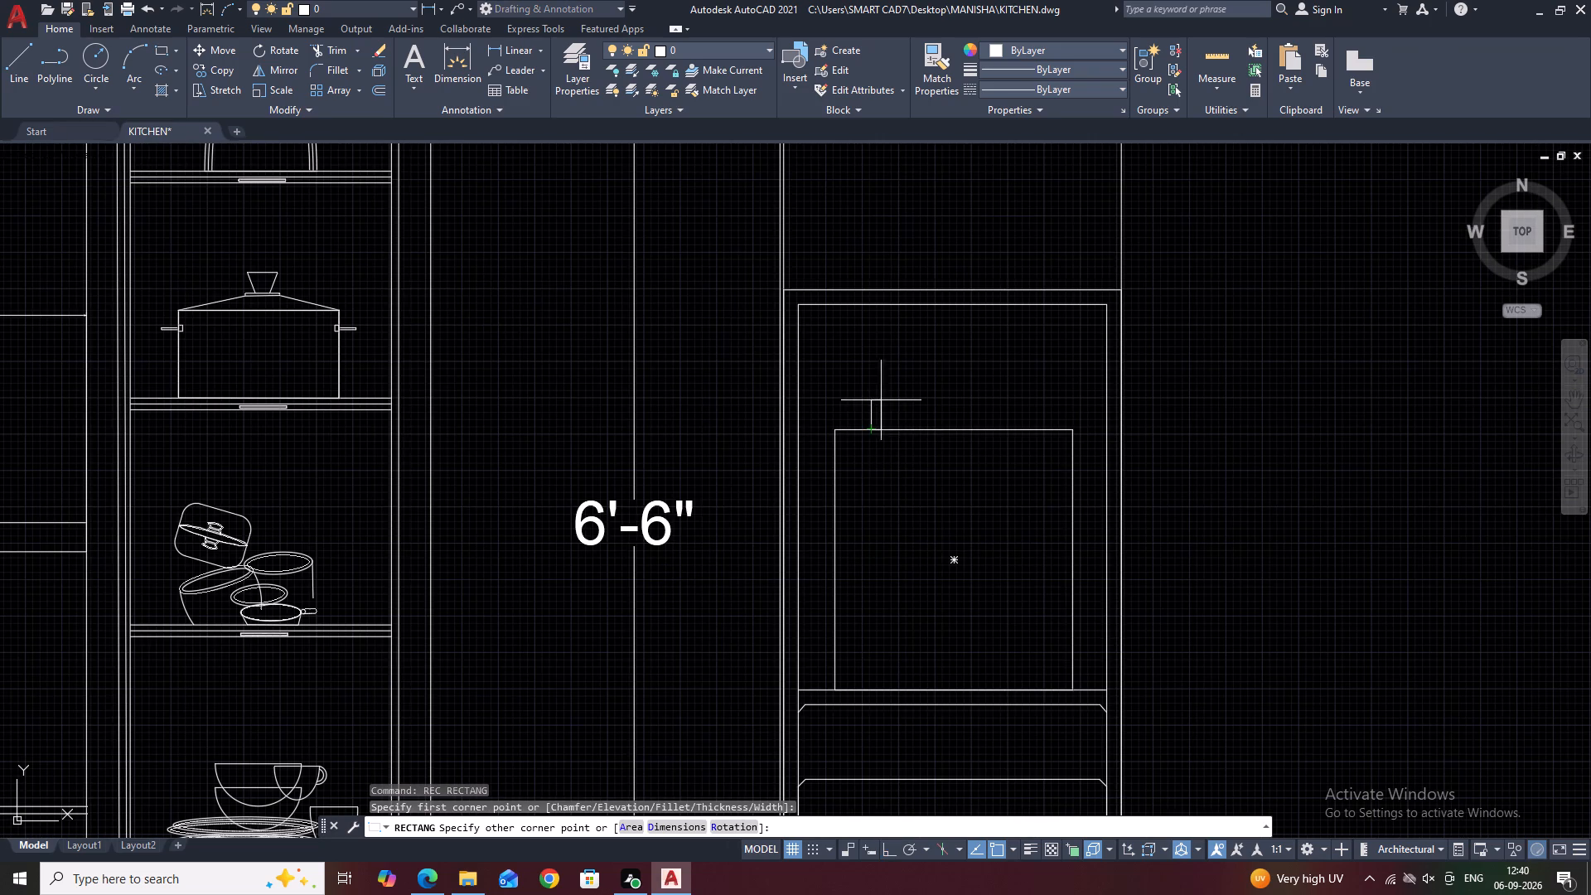
click(1052, 411)
Add a thin cap of three lines above the low band, spanning its full width of about 1'-0 1/2".
middle_drag(1221, 431, 1187, 423)
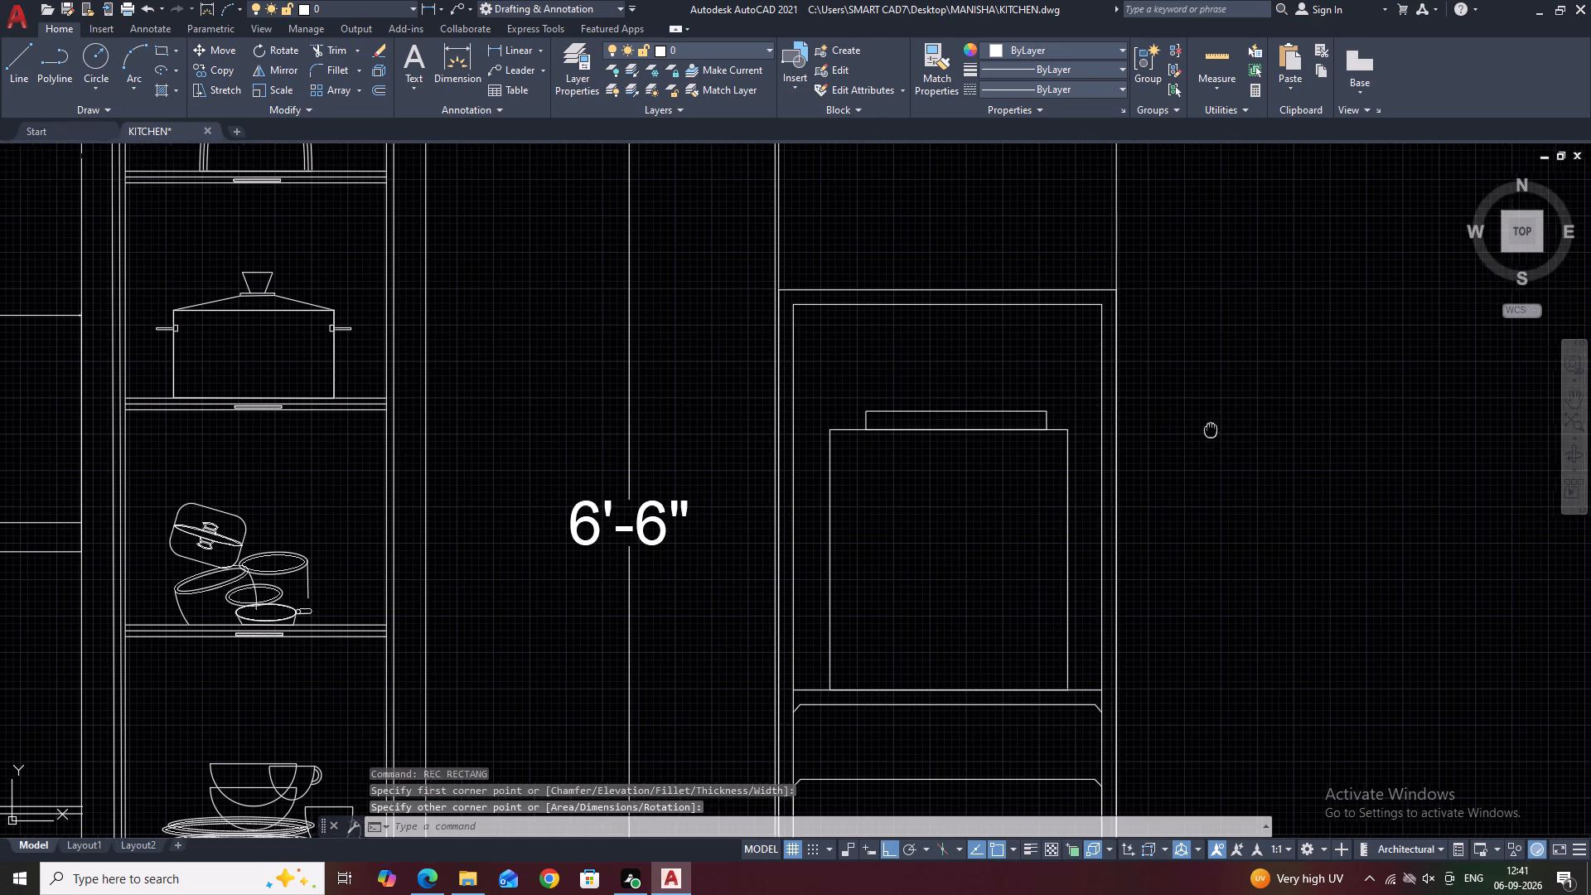
middle_drag(1187, 423, 1170, 416)
text(L)
key(space)
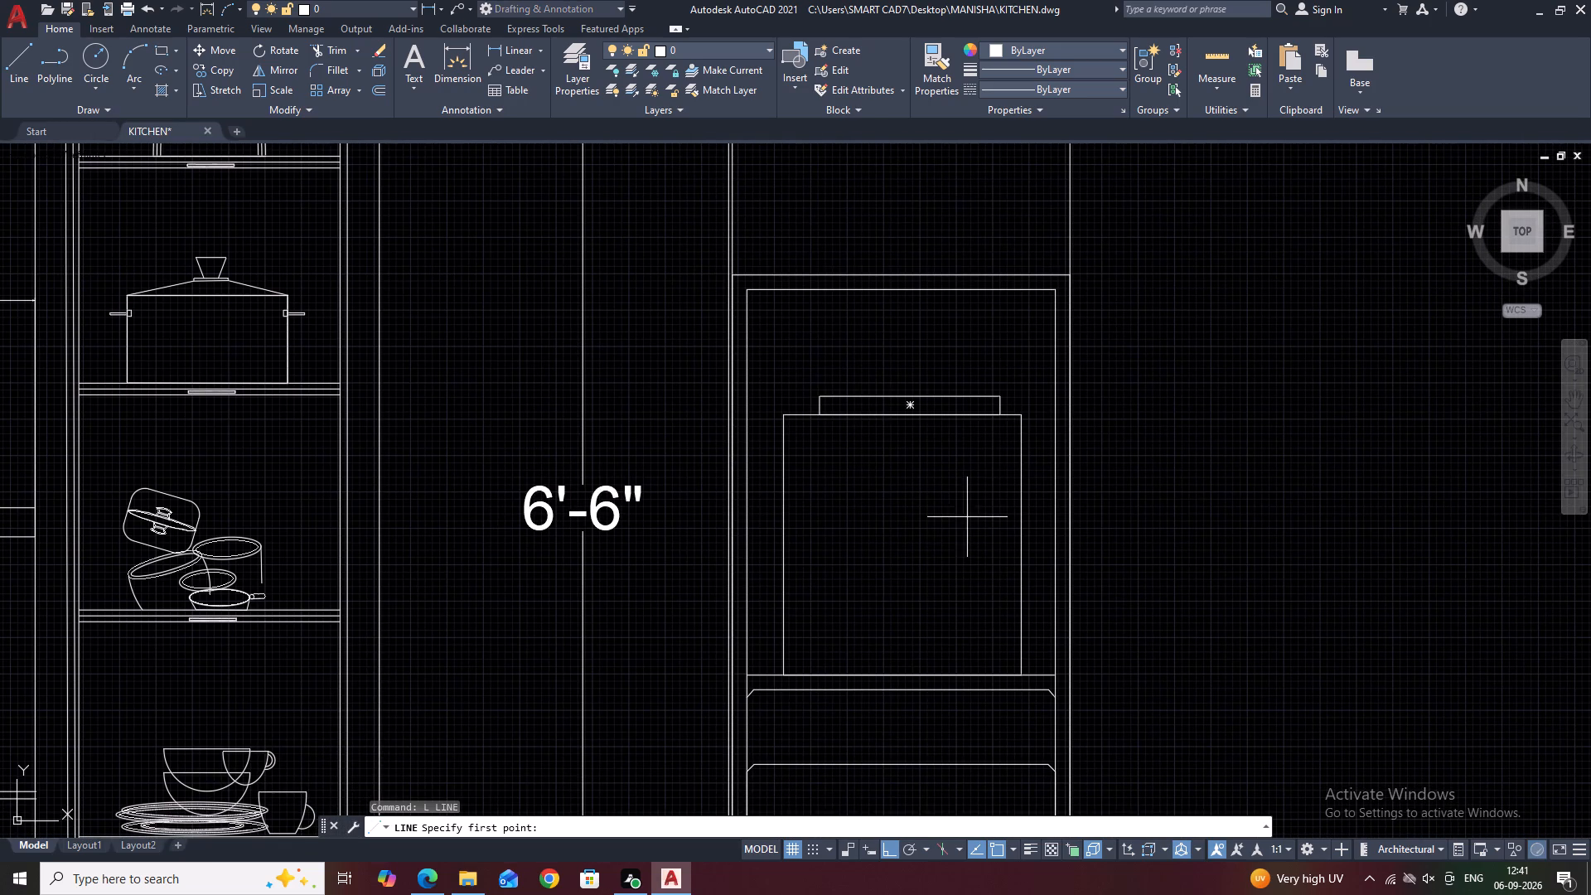
scroll(823, 378, up, 2)
click(814, 425)
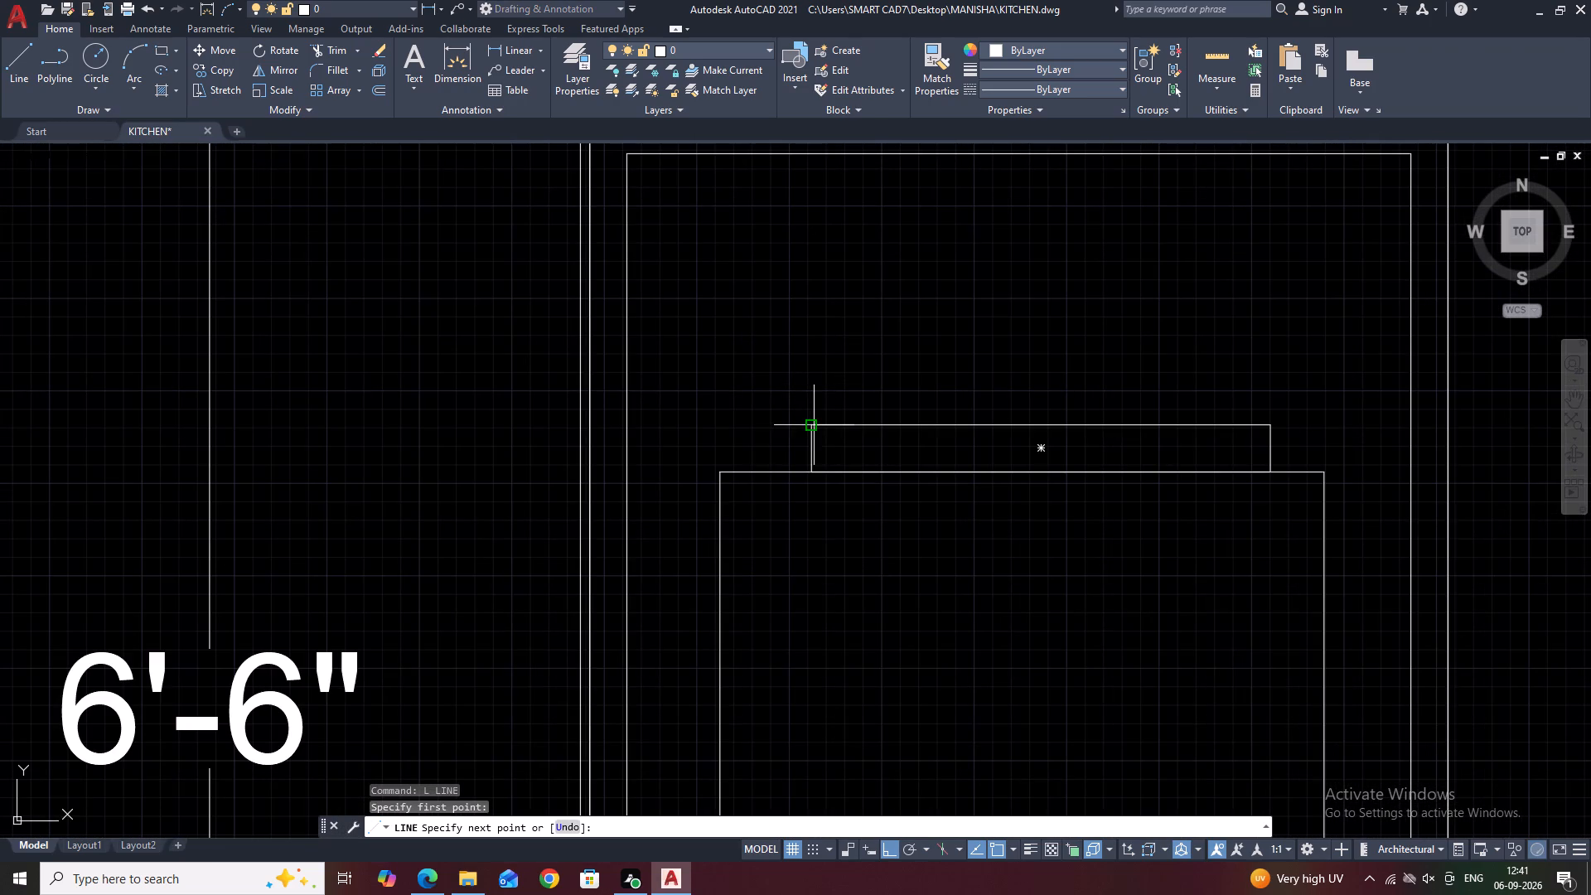
click(815, 407)
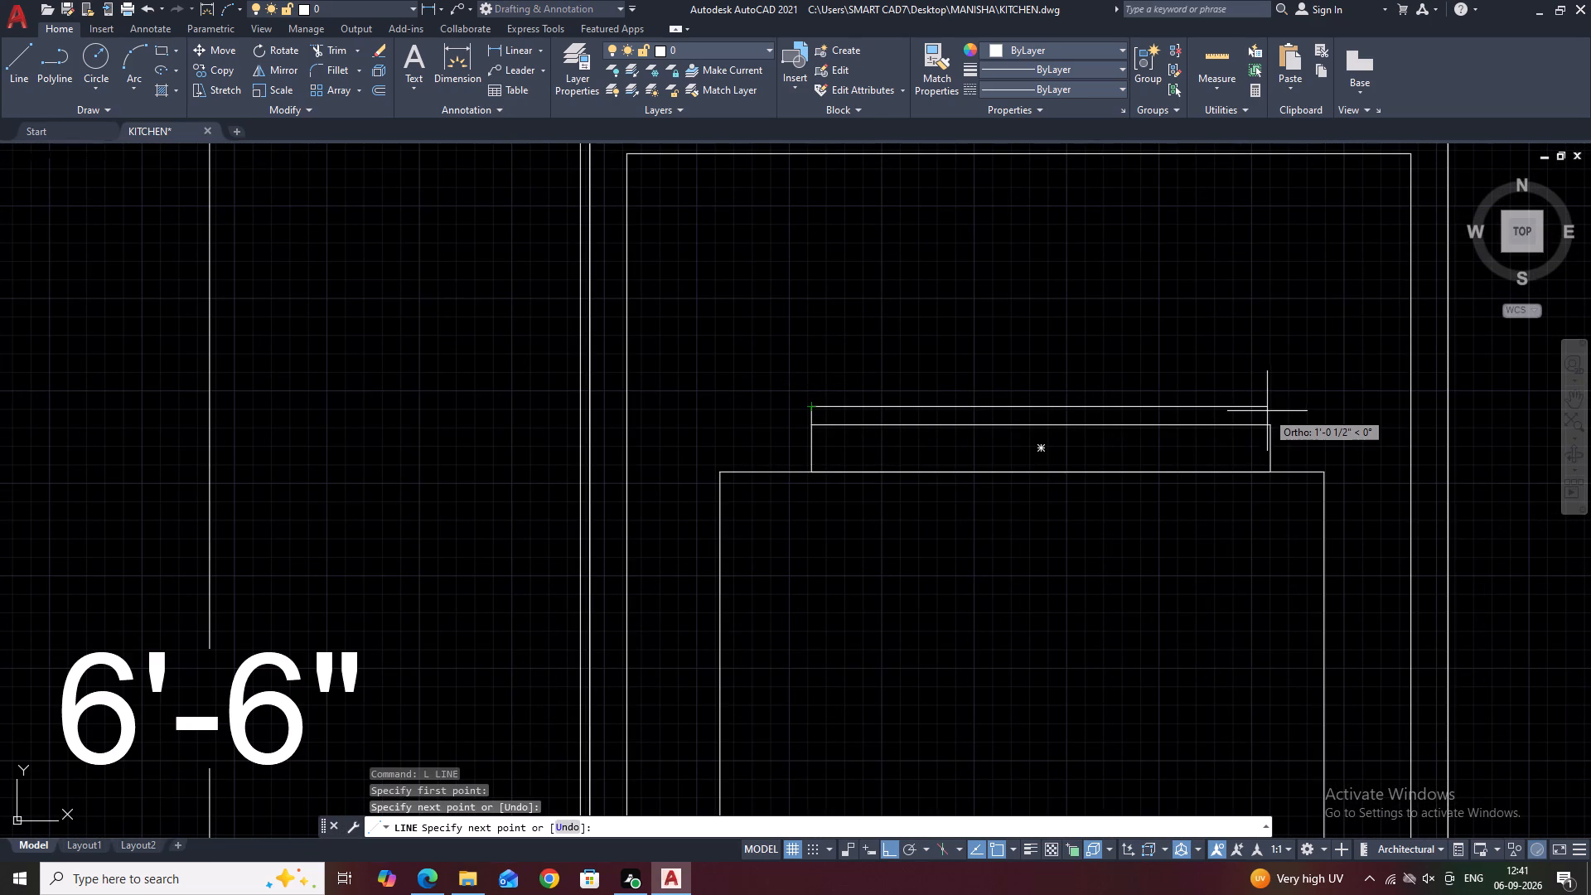
click(1268, 411)
scroll(1269, 428, up, 3)
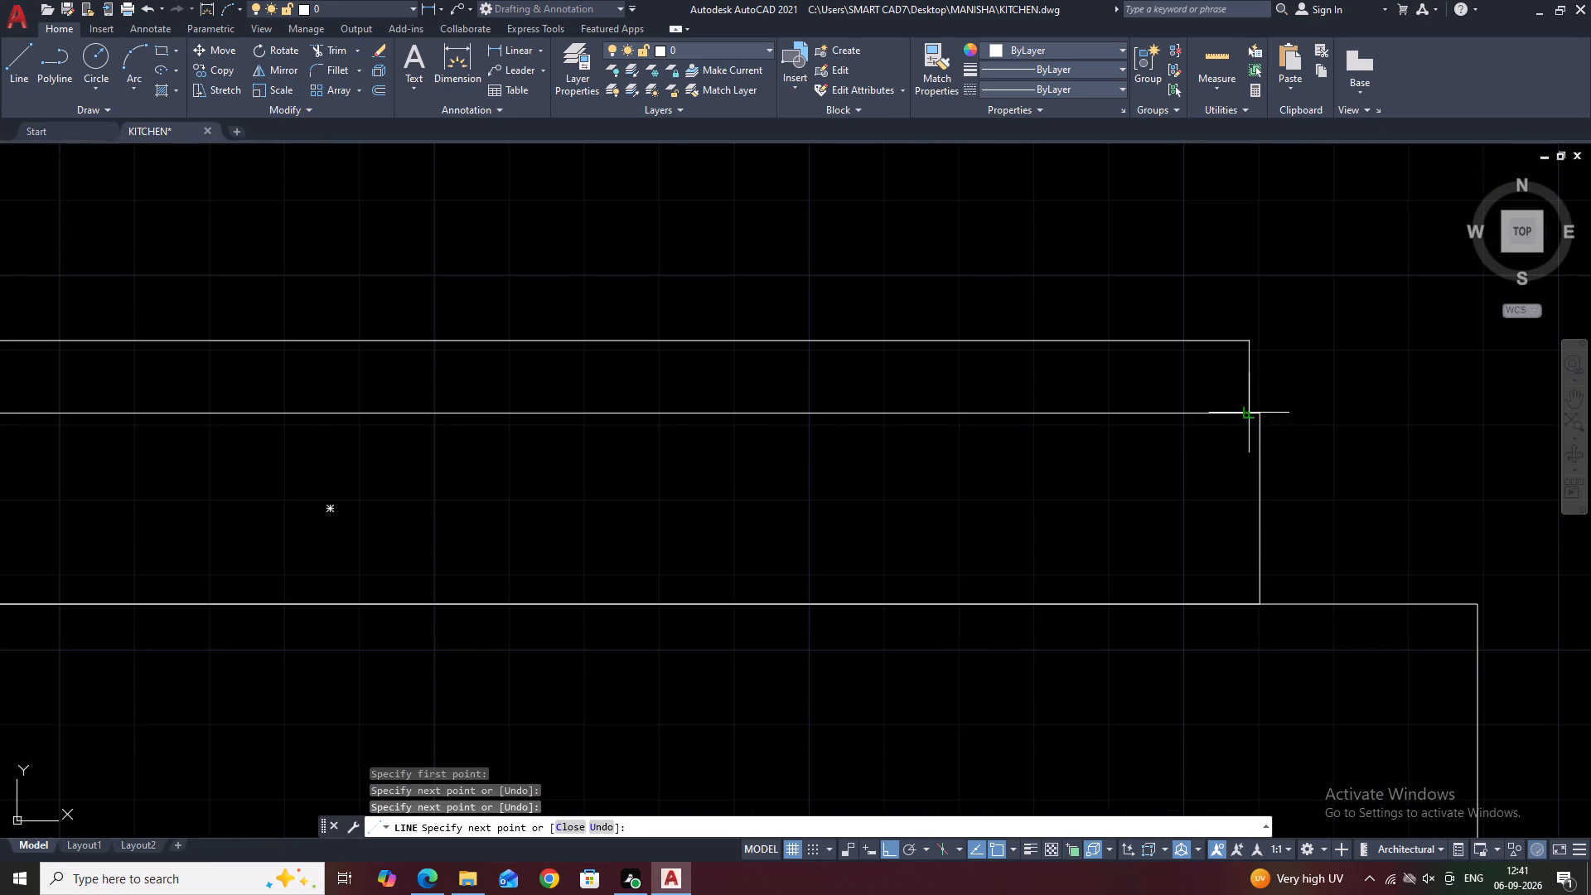
key(ctrl+z)
scroll(1235, 394, up, 2)
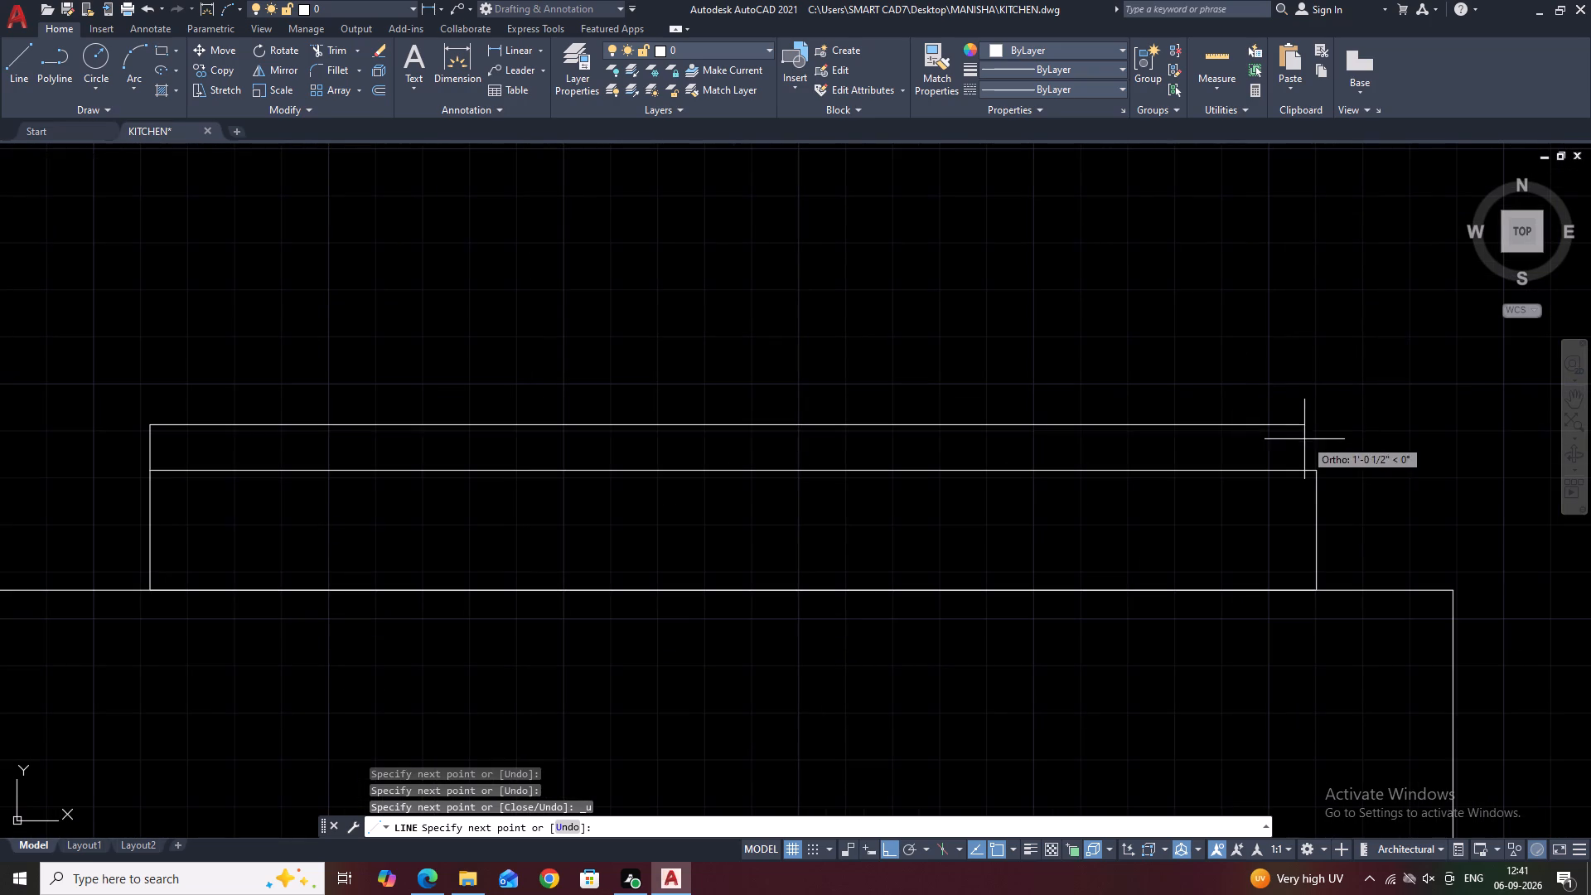
click(1319, 423)
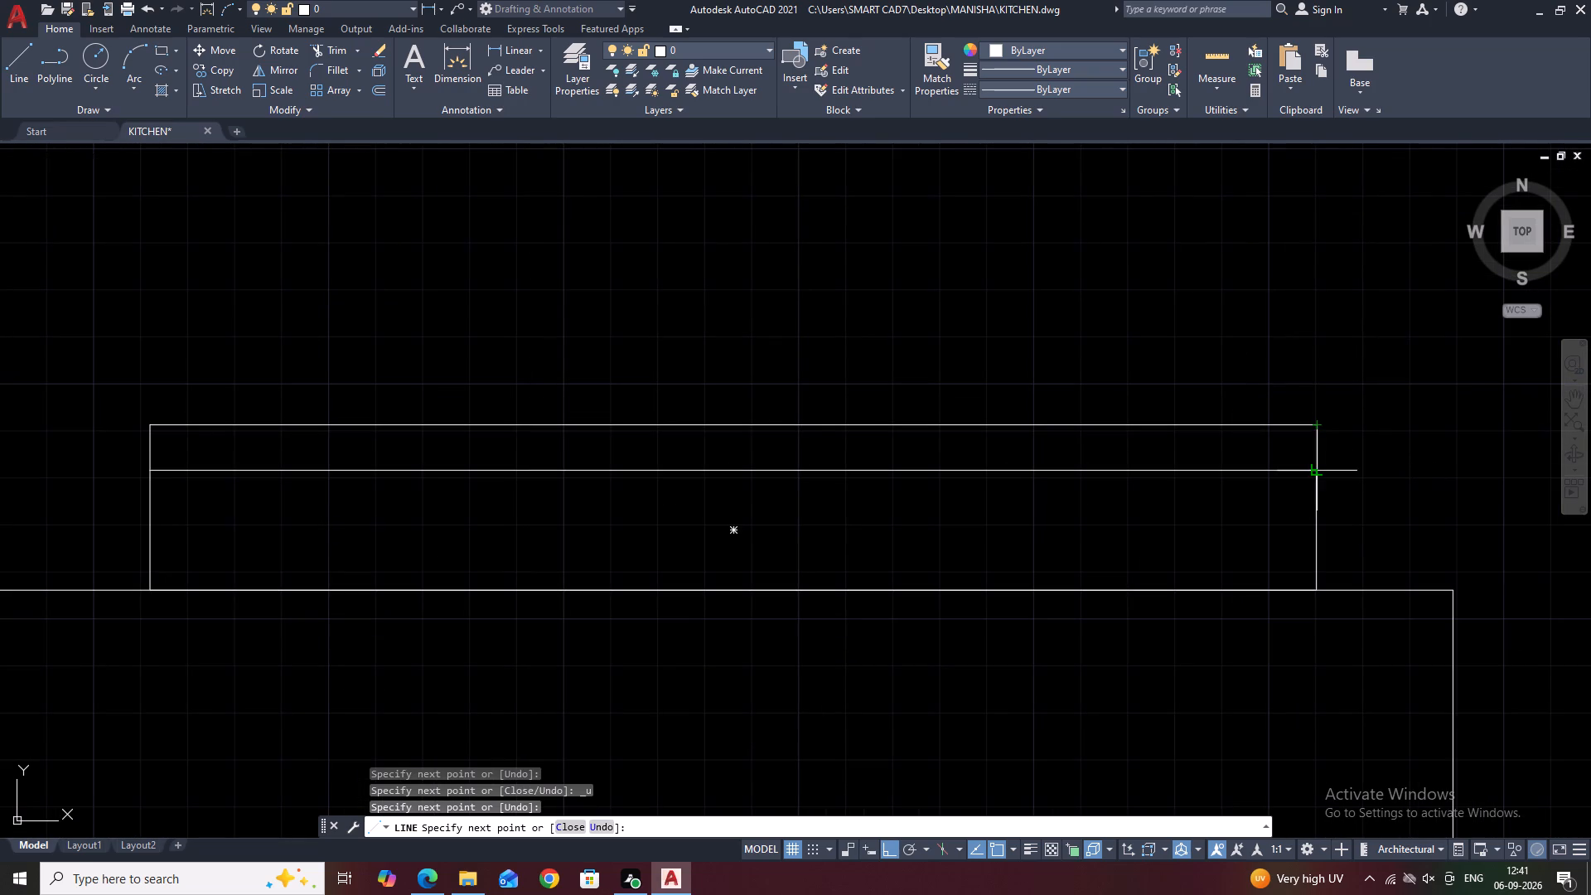
click(1313, 470)
key(Escape)
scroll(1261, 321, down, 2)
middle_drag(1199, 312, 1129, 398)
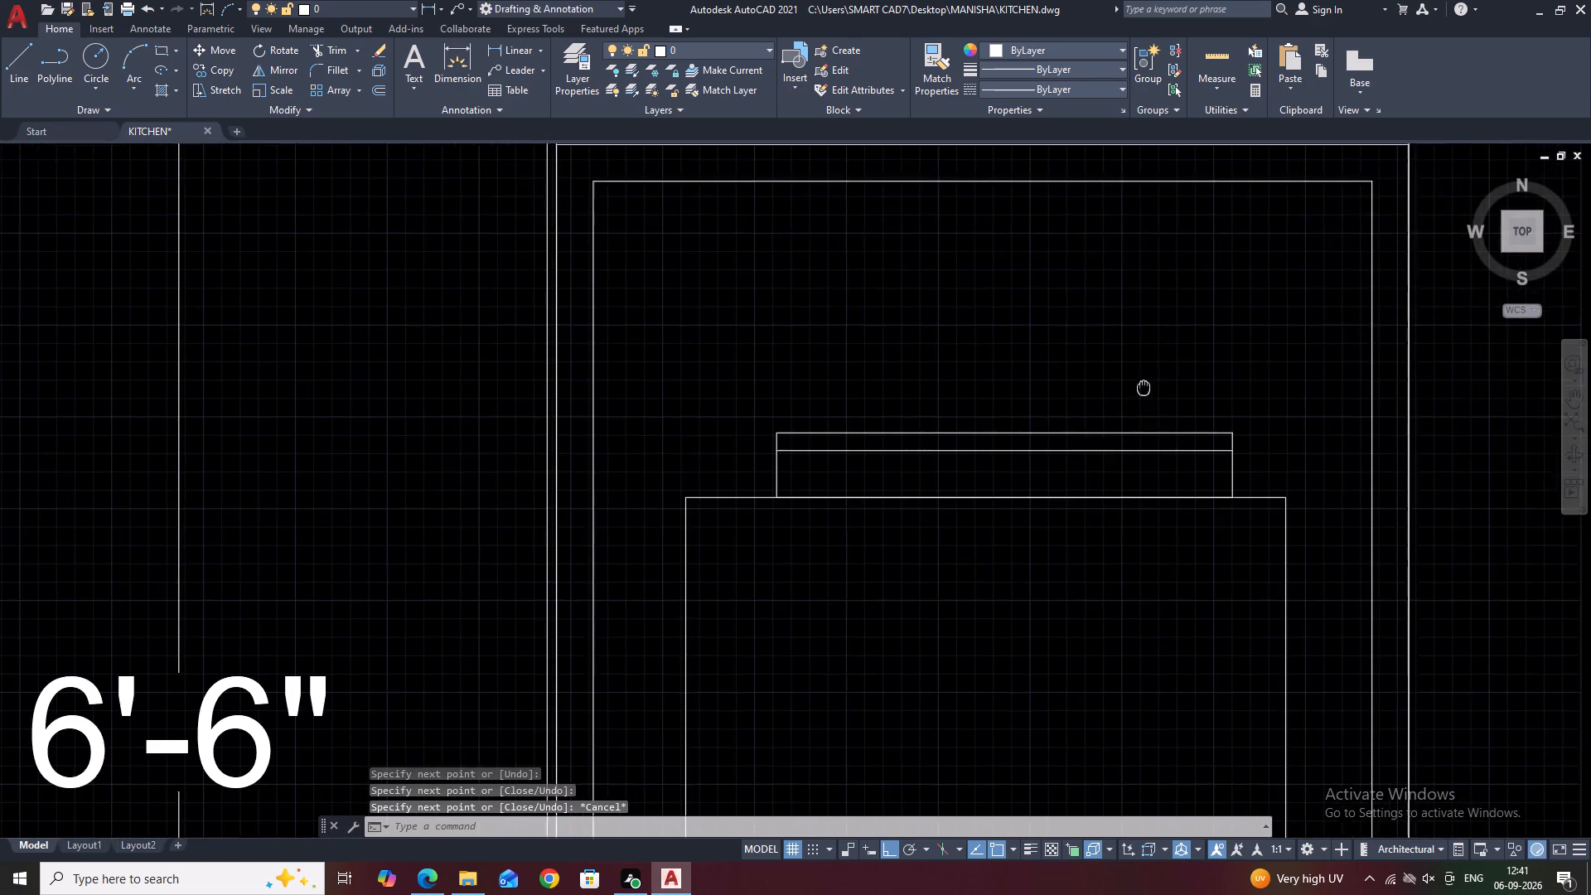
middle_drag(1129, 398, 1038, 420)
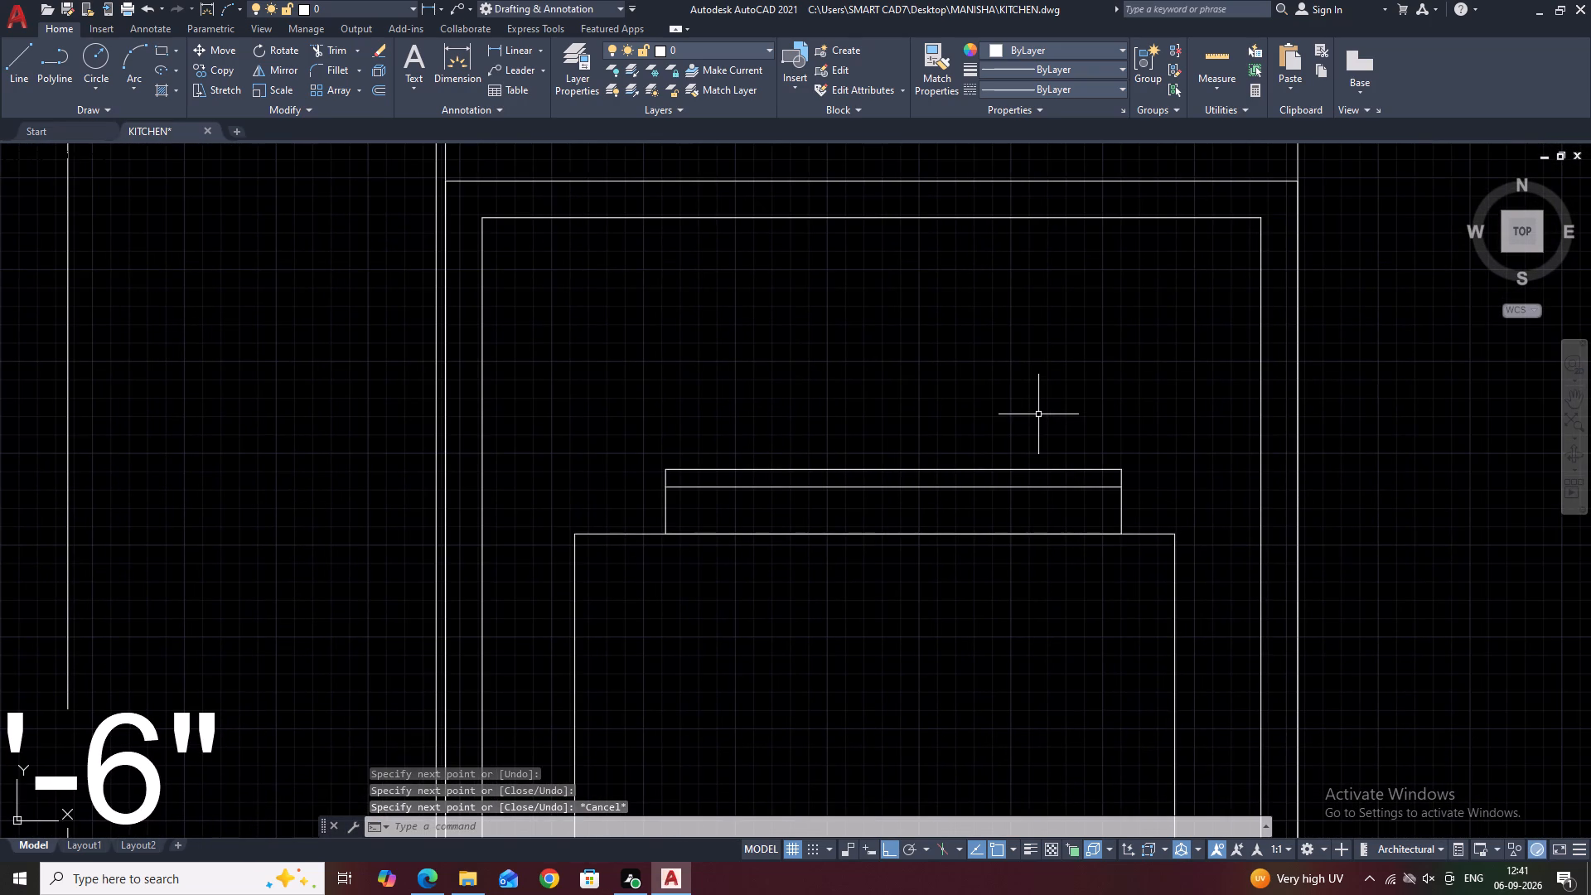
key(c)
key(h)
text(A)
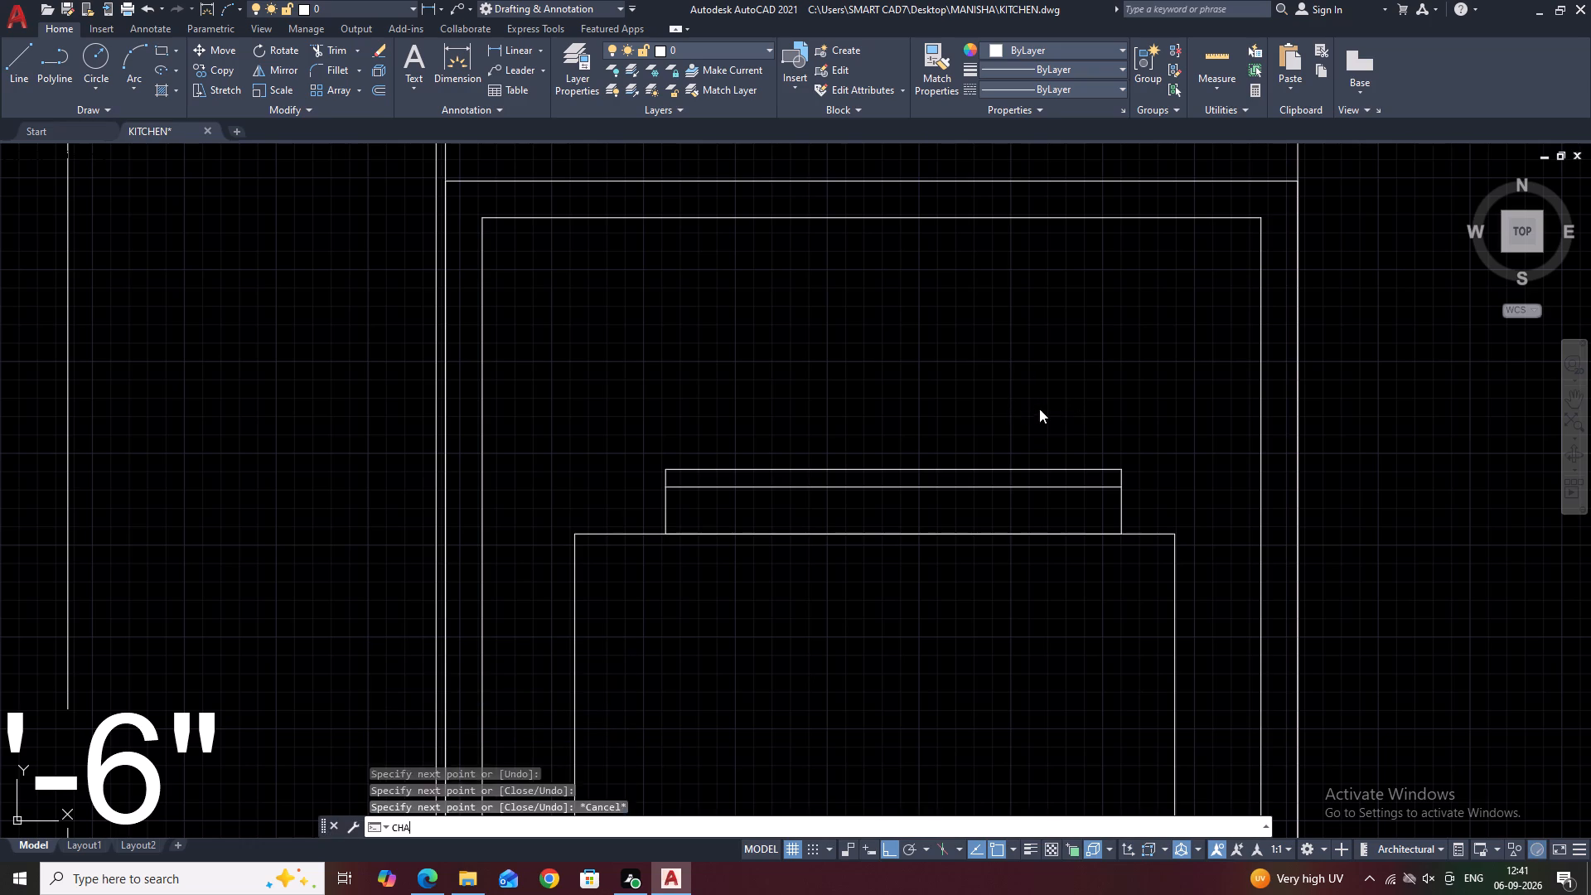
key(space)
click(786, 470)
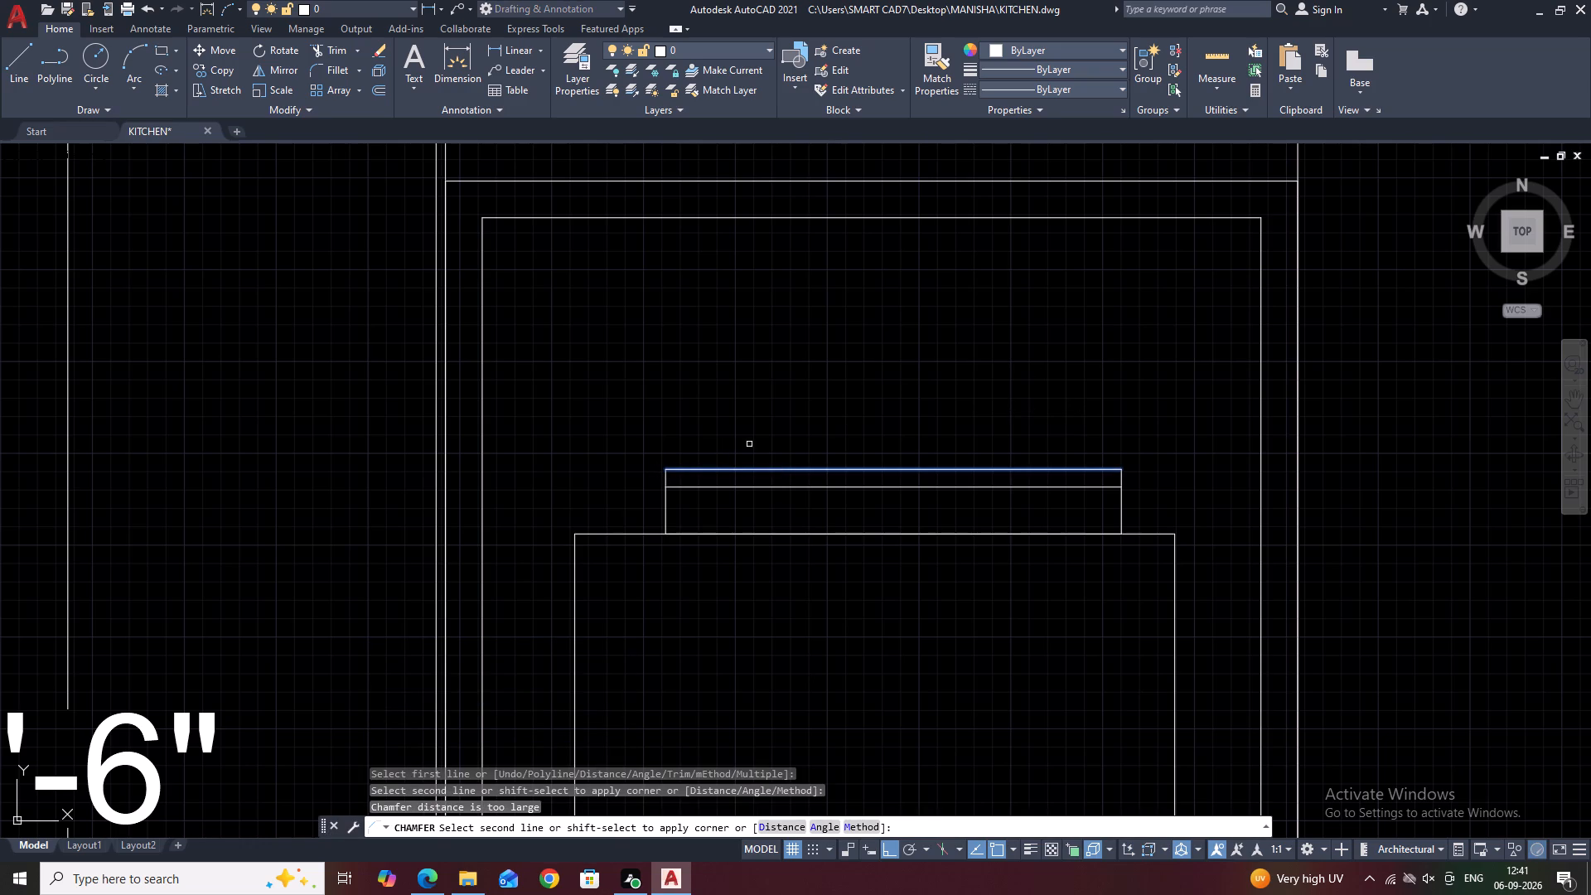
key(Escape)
Bevel the cap's top-left corner with a short diagonal line and trim away the corner outside it.
key(l)
key(space)
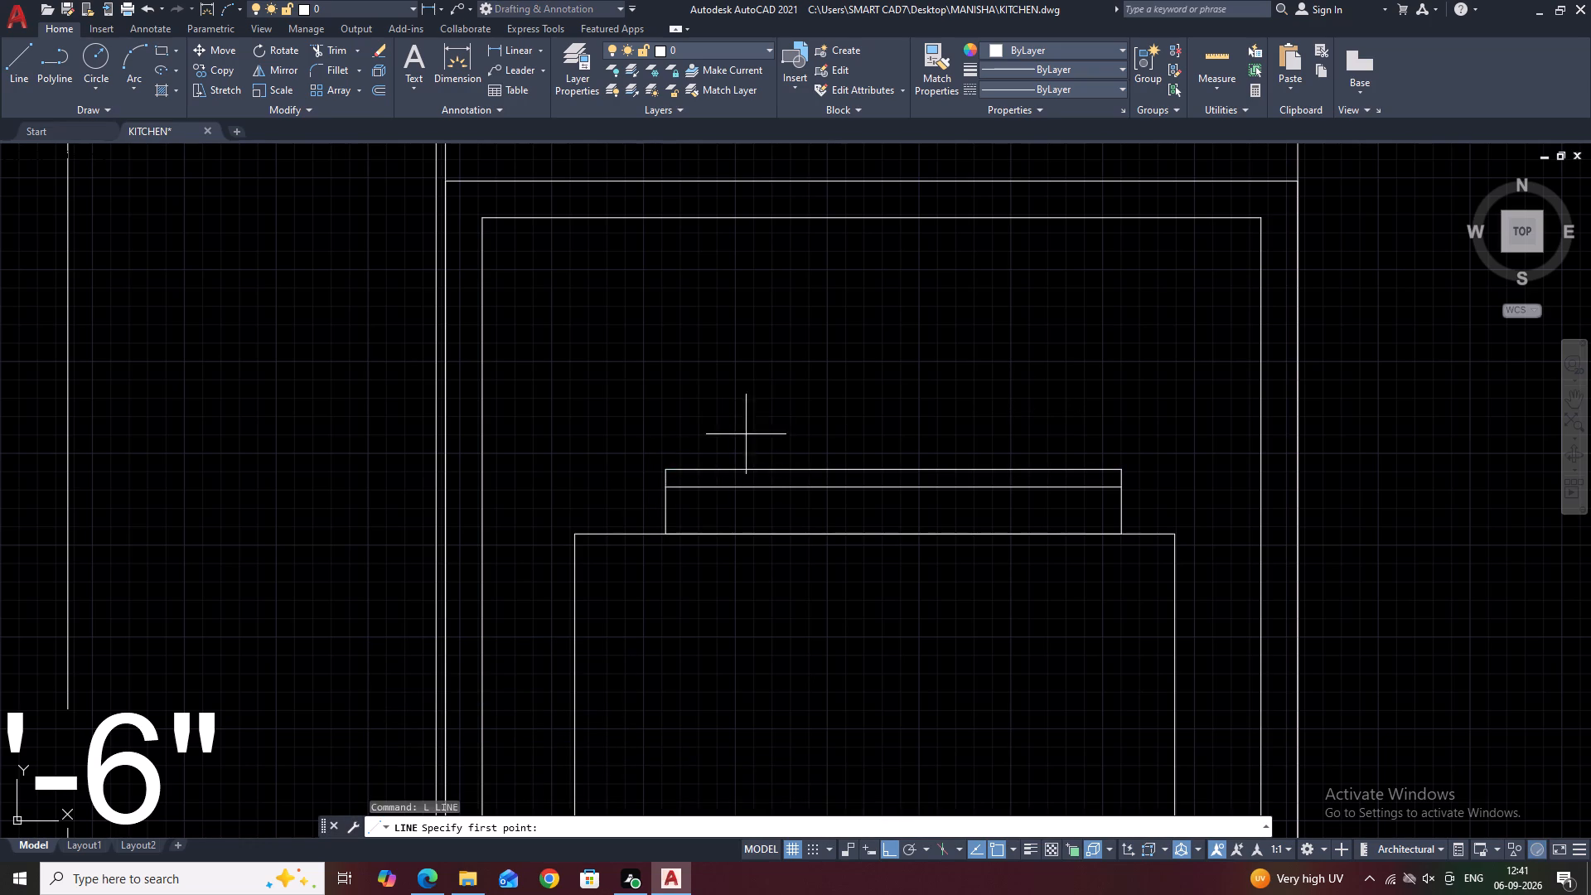
scroll(642, 491, up, 2)
click(694, 463)
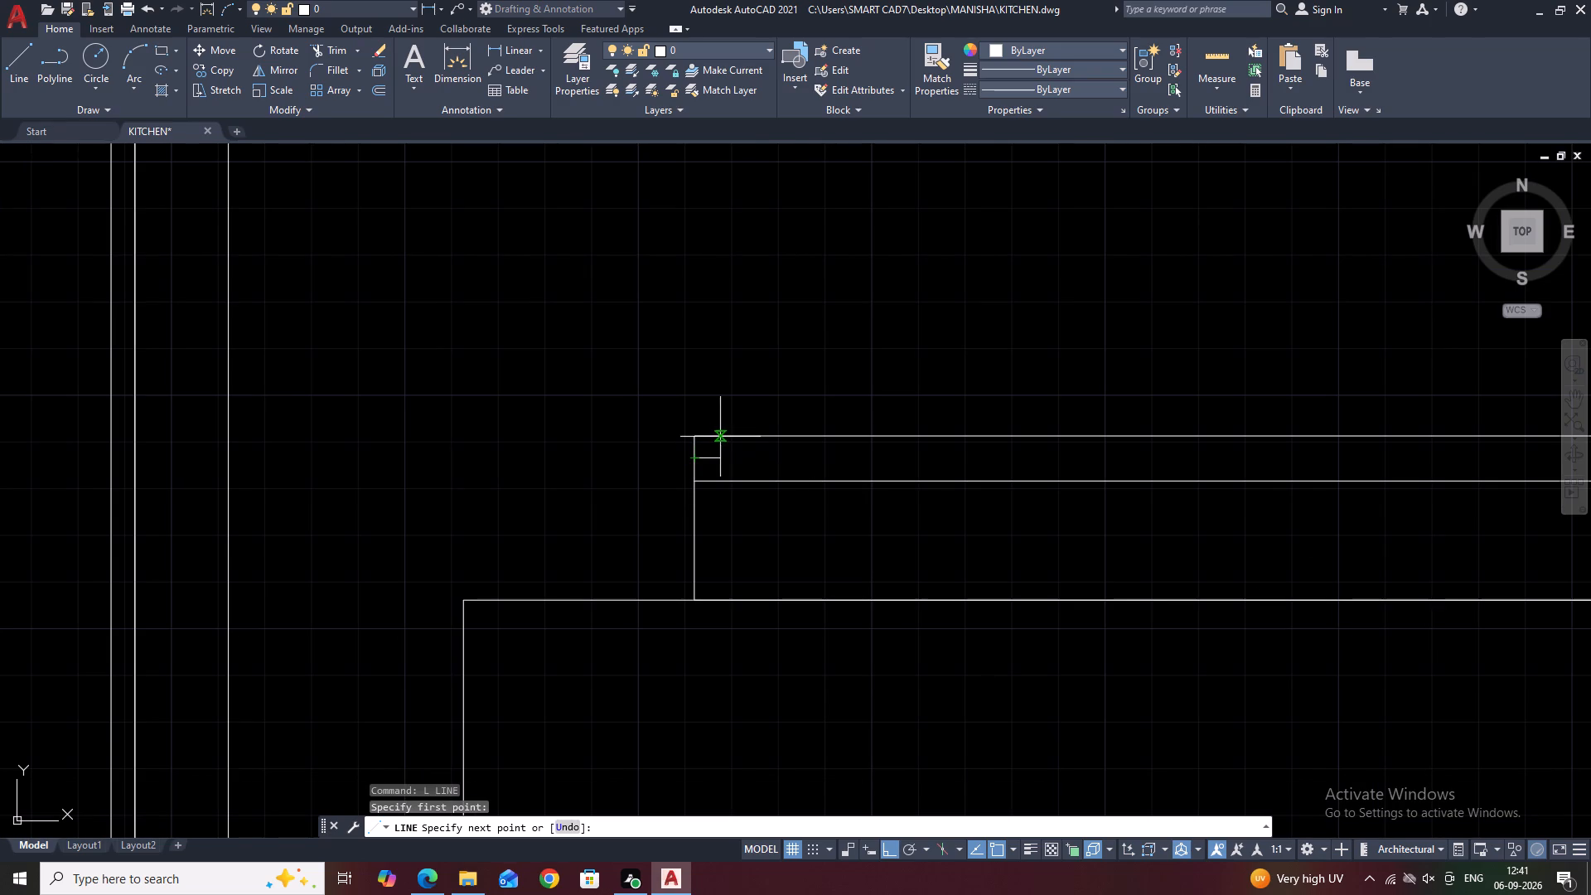
click(720, 436)
key(Escape)
scroll(690, 440, up, 2)
text(TR)
key(space)
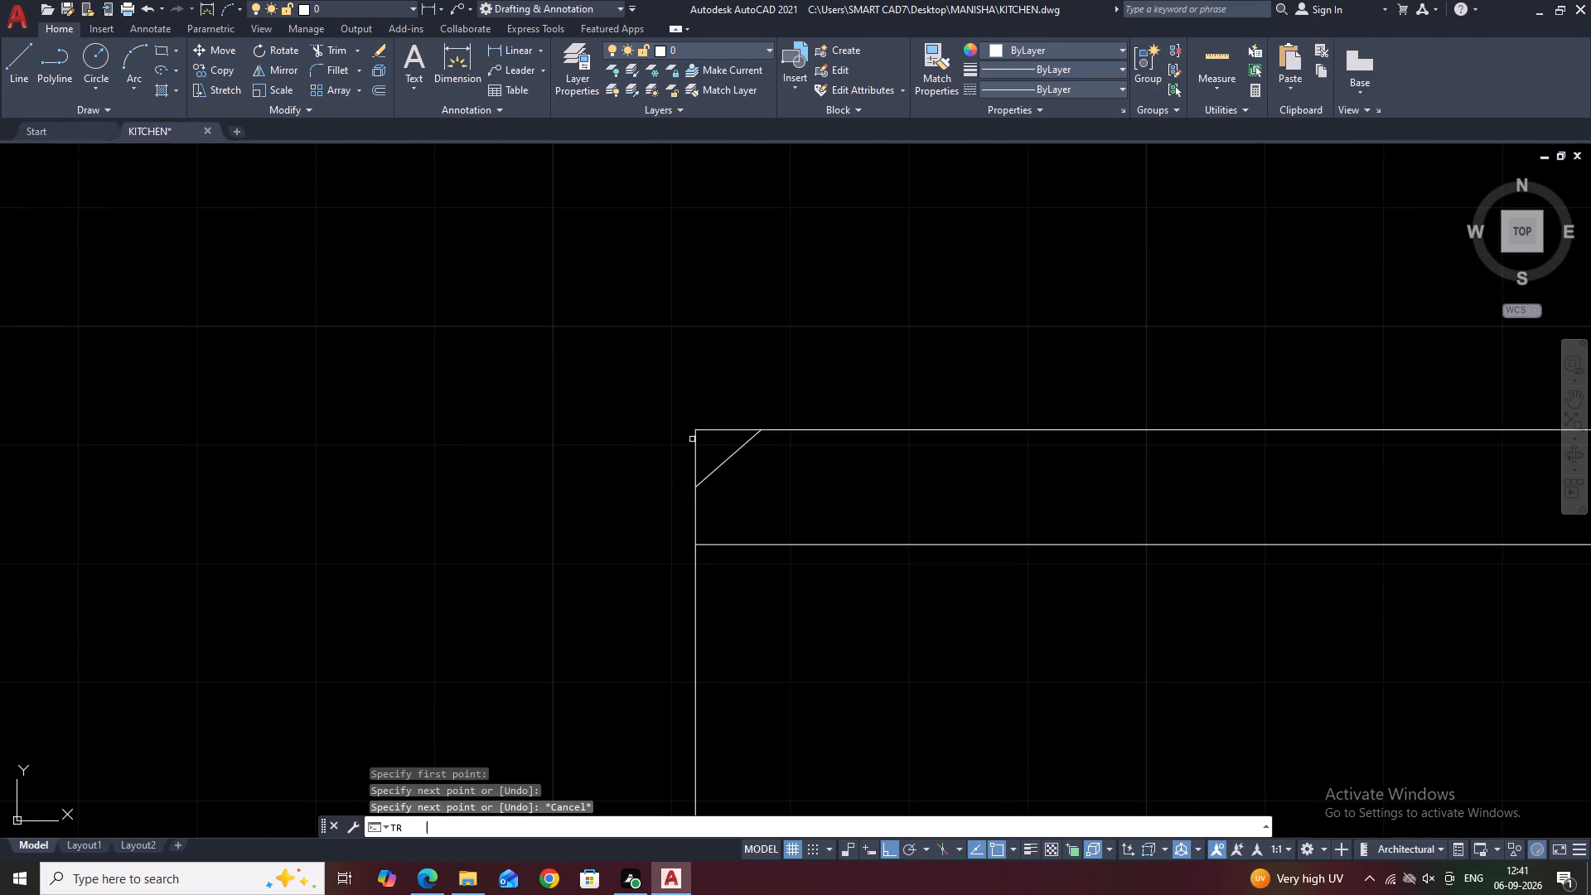
scroll(699, 454, up, 2)
click(766, 389)
click(673, 457)
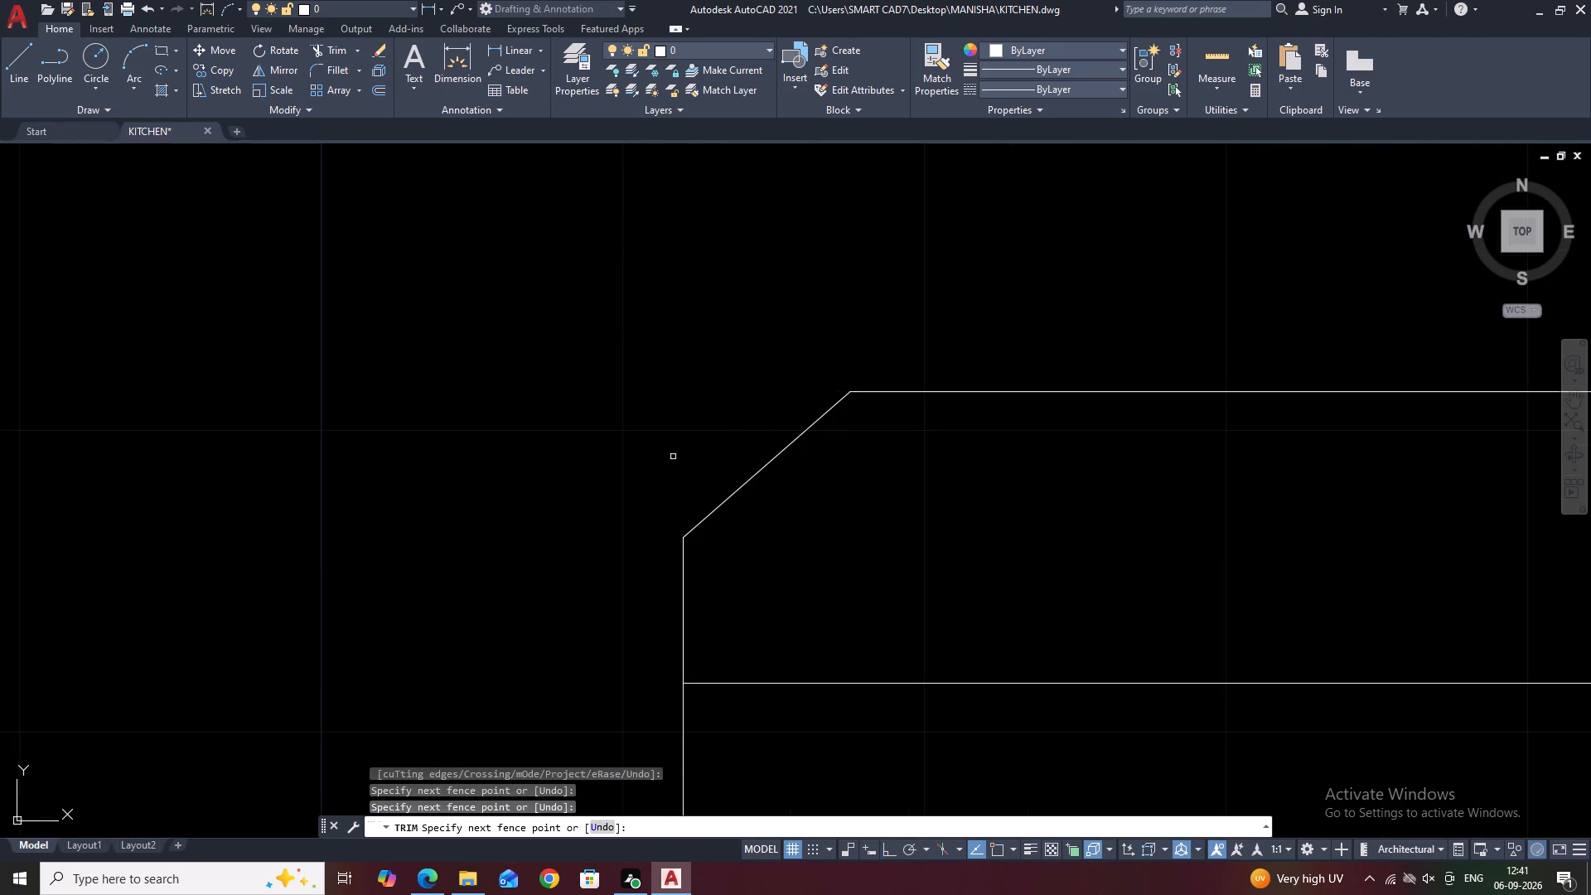
key(Escape)
Mirror the diagonal corner line about the band's vertical centreline to the cap's right end, keeping the original.
scroll(774, 389, down, 5)
click(767, 399)
middle_drag(787, 389, 737, 437)
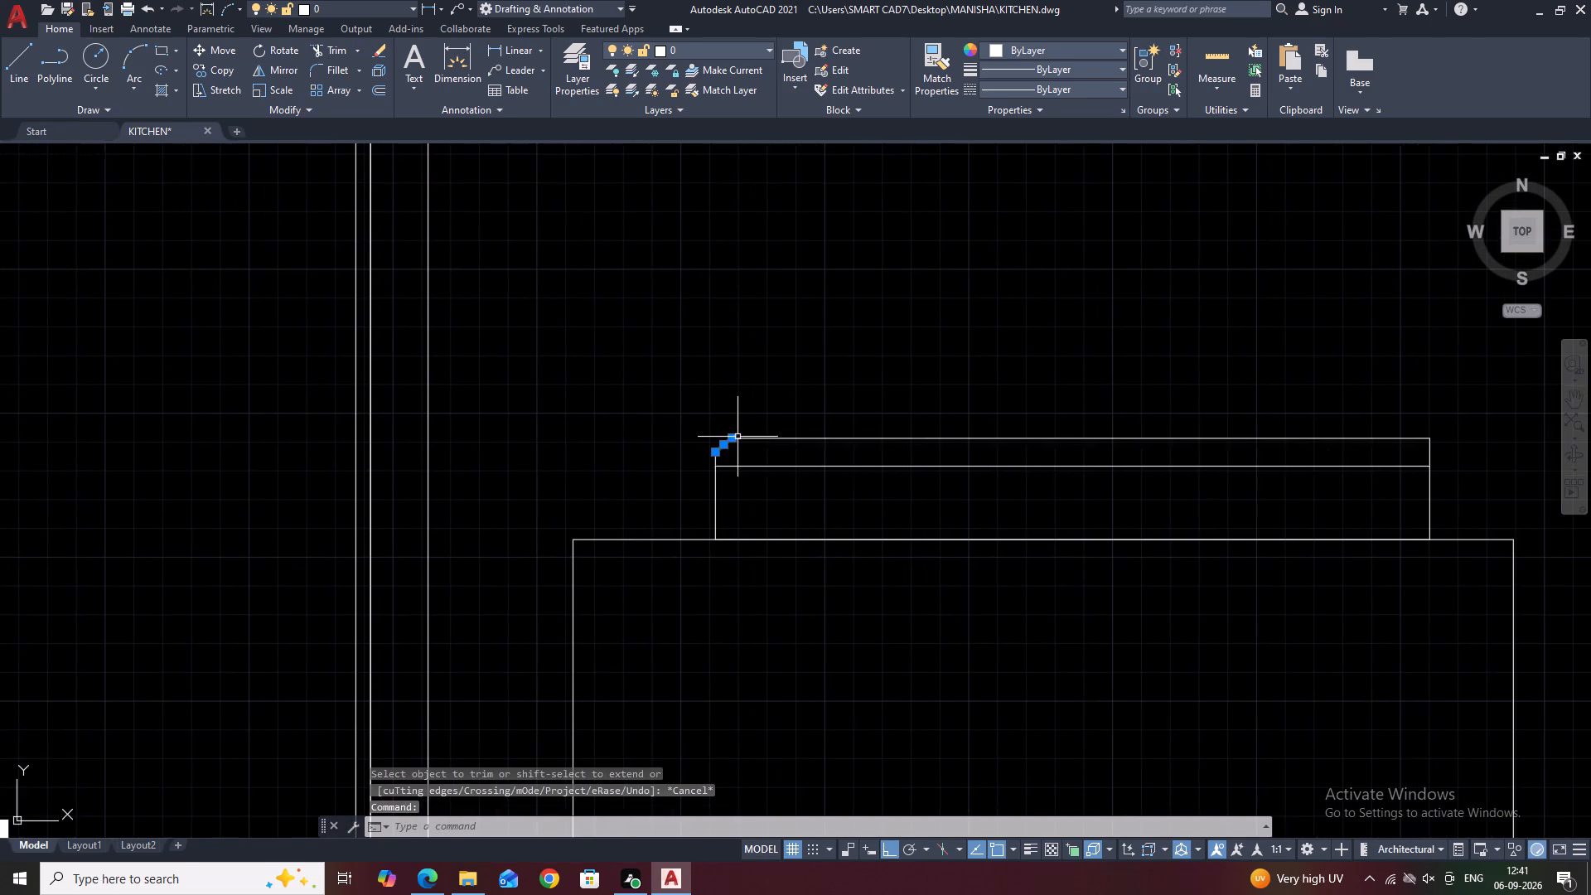
key(m)
text(I)
key(space)
scroll(918, 477, down, 3)
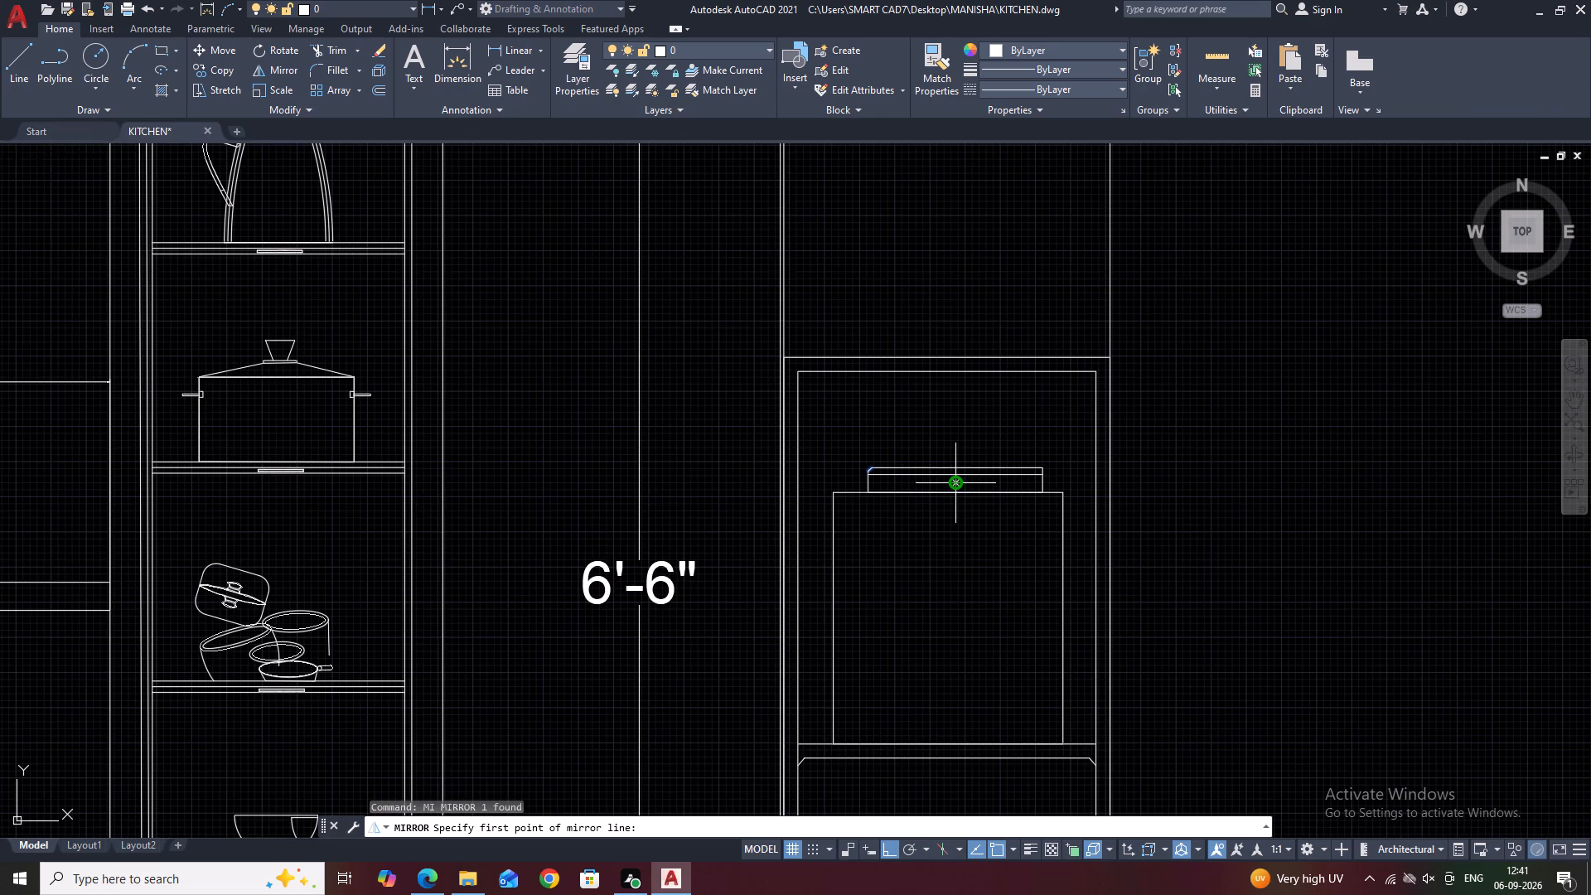
middle_click(954, 479)
click(954, 479)
click(954, 310)
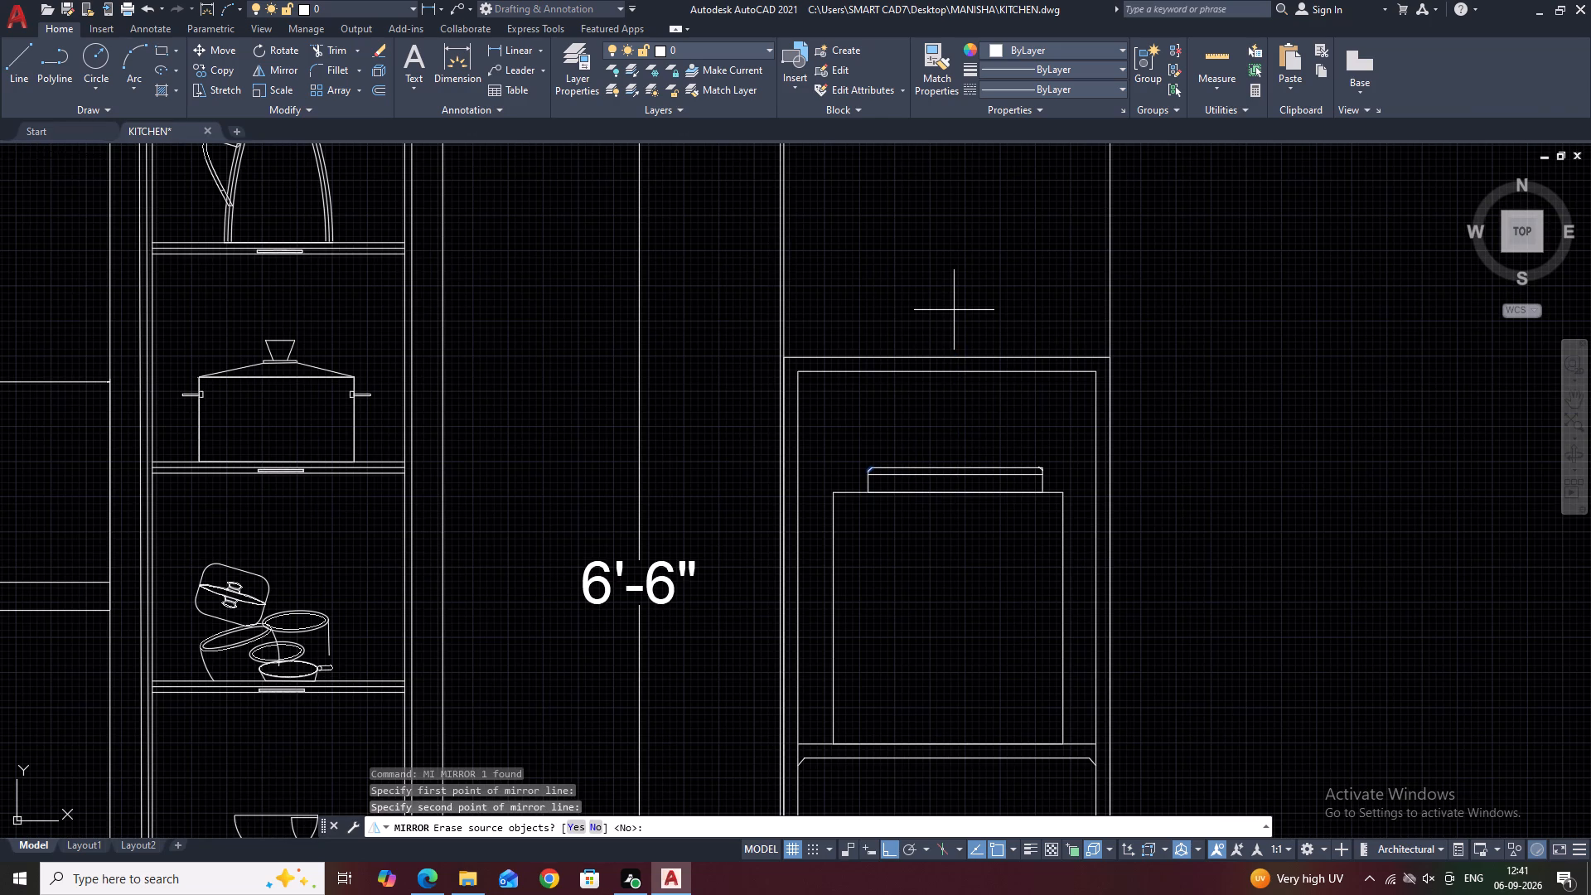
key(Return)
key(Escape)
Trim away the cap's top-right corner outside the mirrored diagonal line.
scroll(1074, 481, up, 2)
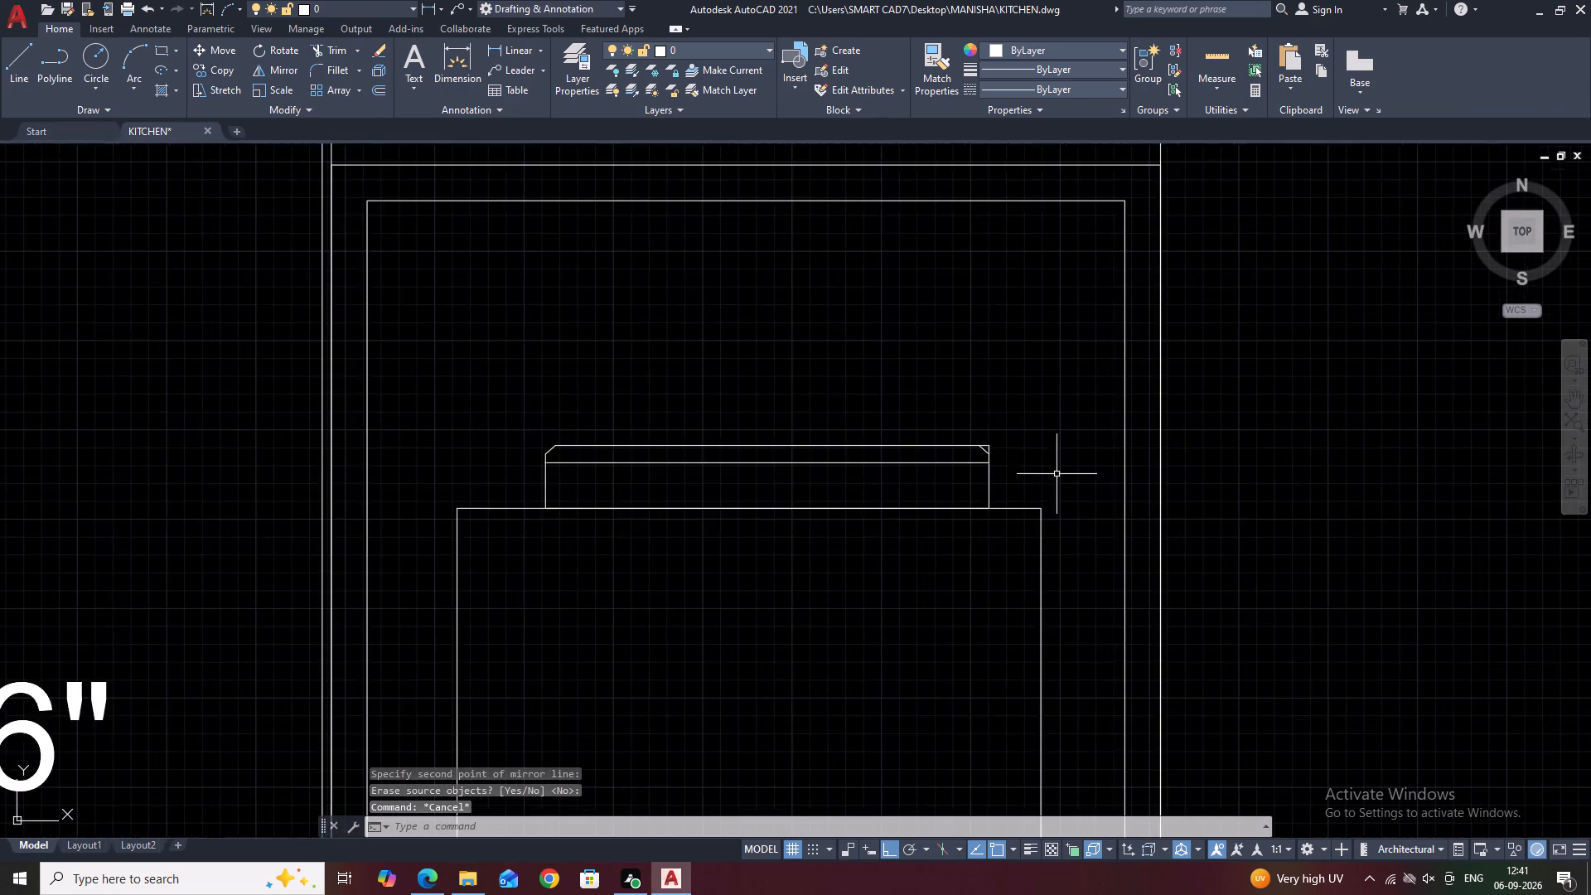
scroll(1057, 474, up, 3)
middle_drag(974, 443, 1061, 514)
text(TR)
key(space)
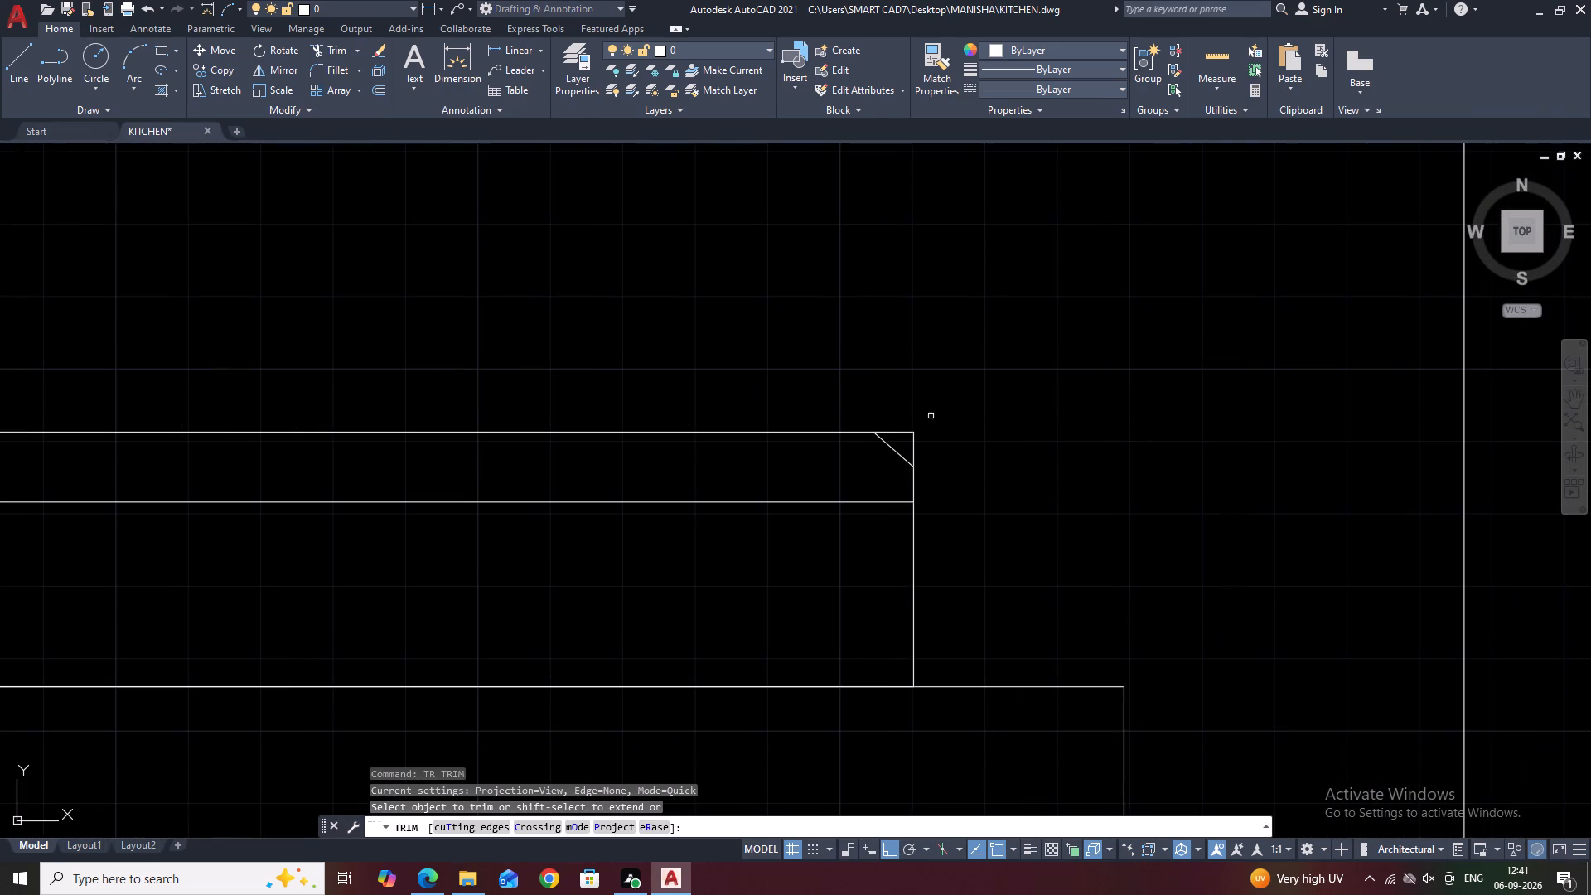
scroll(908, 413, up, 2)
click(859, 428)
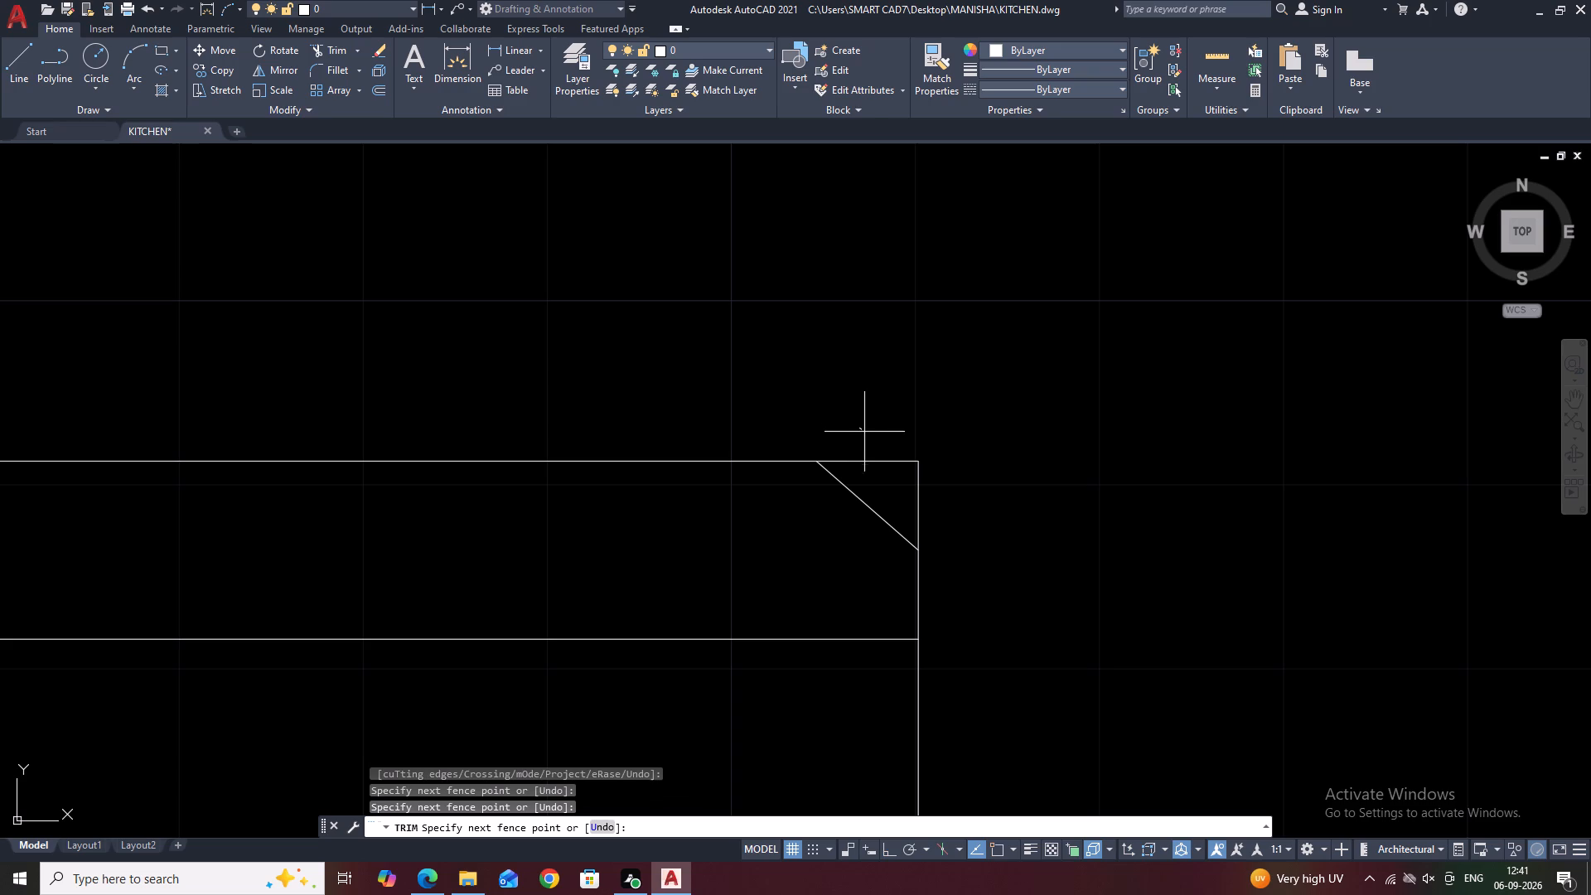
click(933, 537)
key(Escape)
Move the complete lid, low band and bevelled cap together, sideways so it sits centred on the box body's top edge.
scroll(953, 510, down, 3)
middle_drag(1013, 481, 1154, 539)
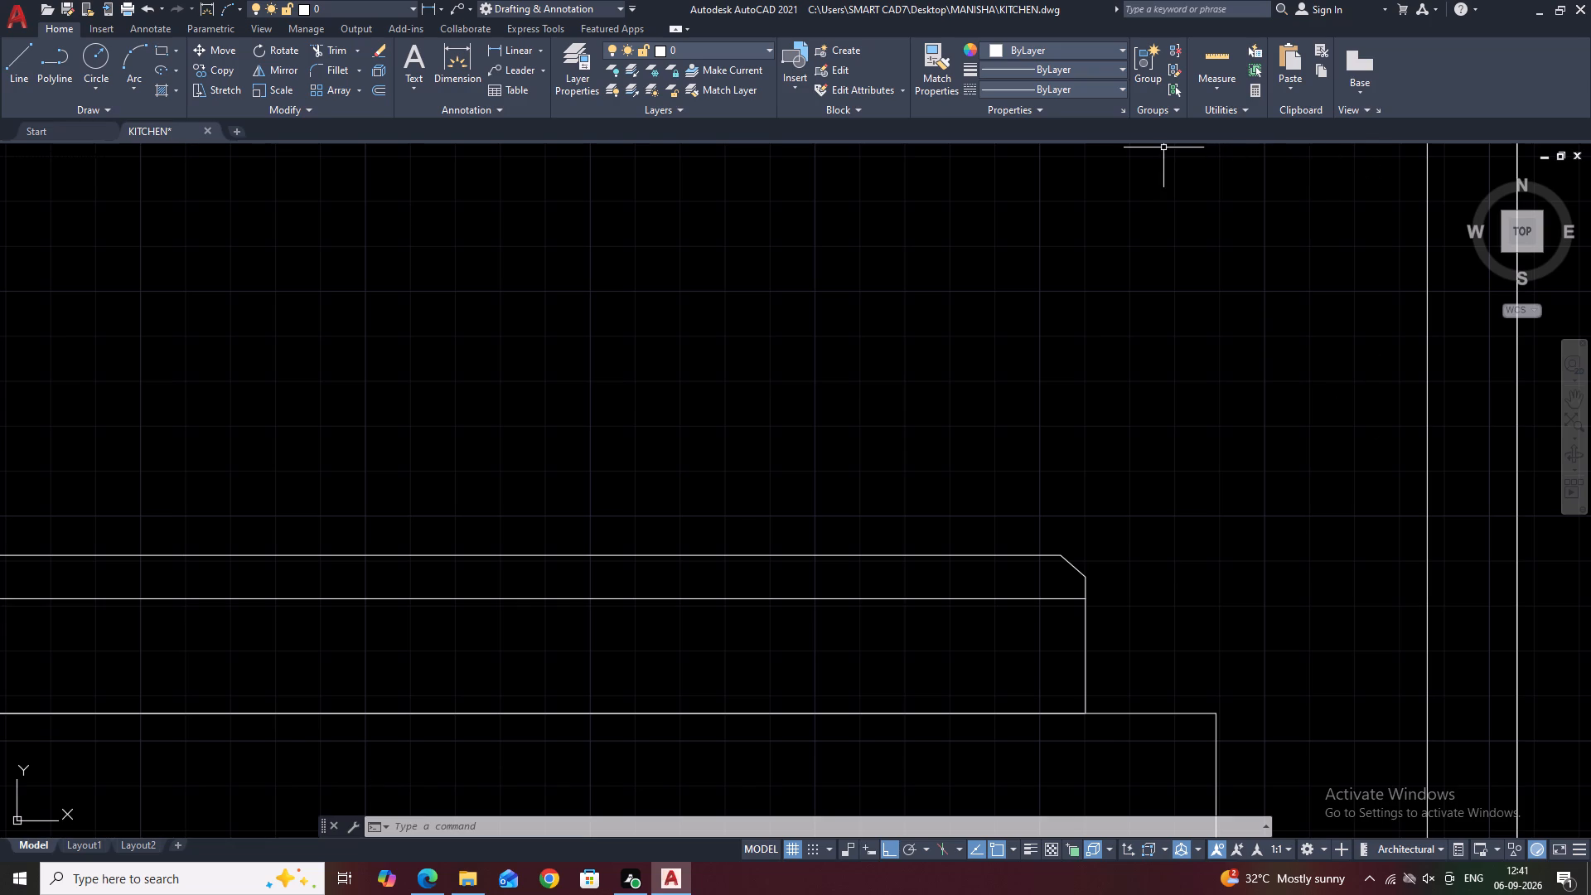
scroll(1027, 309, down, 2)
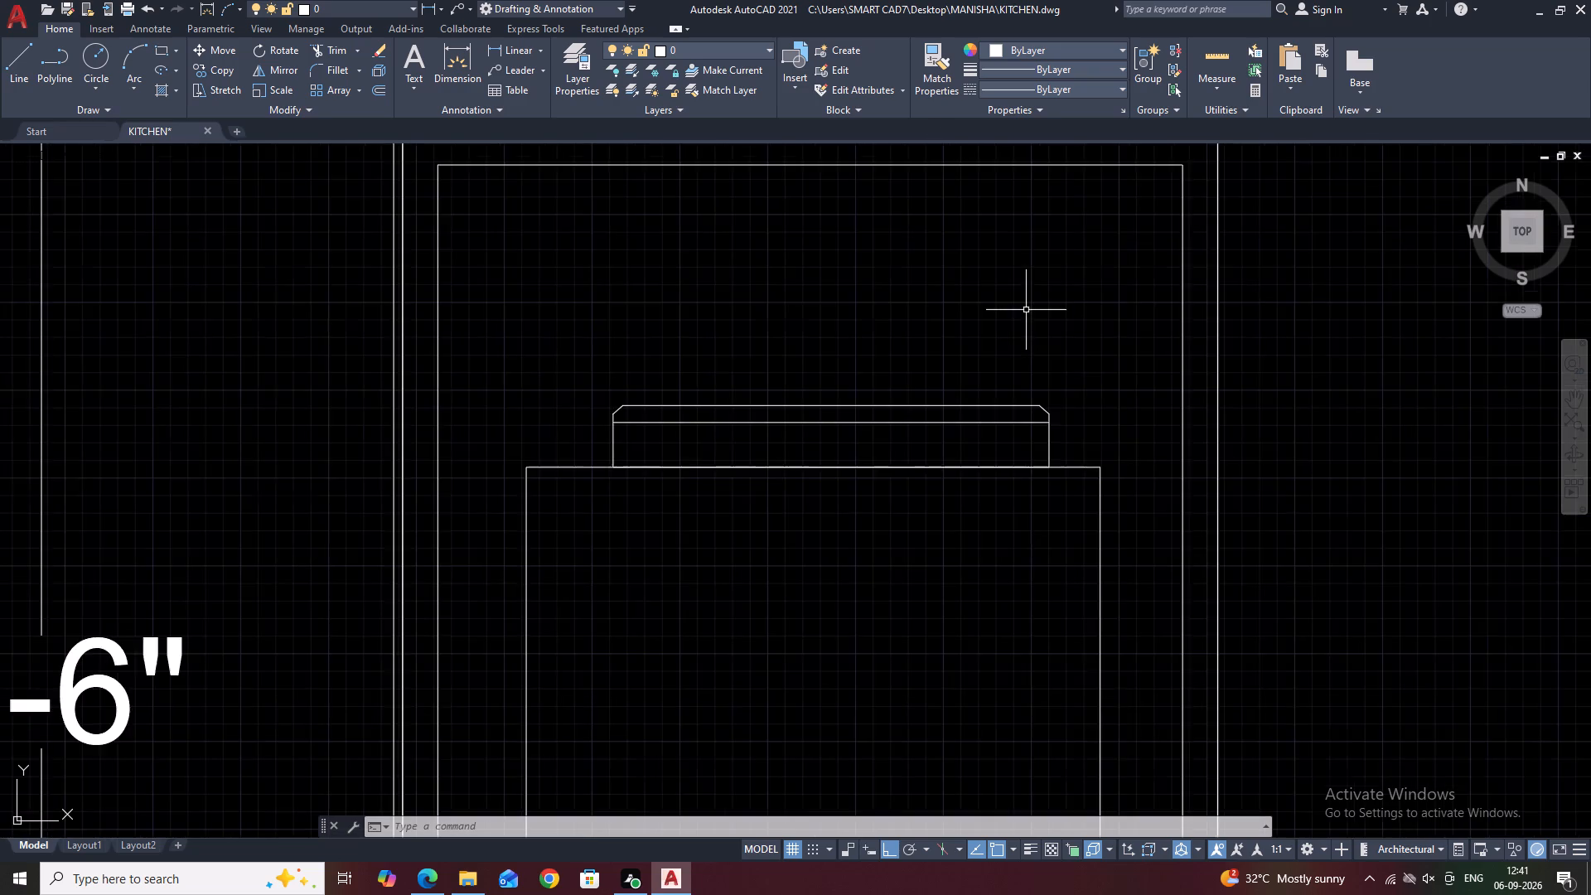
scroll(1026, 310, down, 1)
middle_drag(1170, 272, 1056, 281)
middle_drag(1242, 319, 1340, 307)
drag(720, 318, 724, 328)
click(1052, 432)
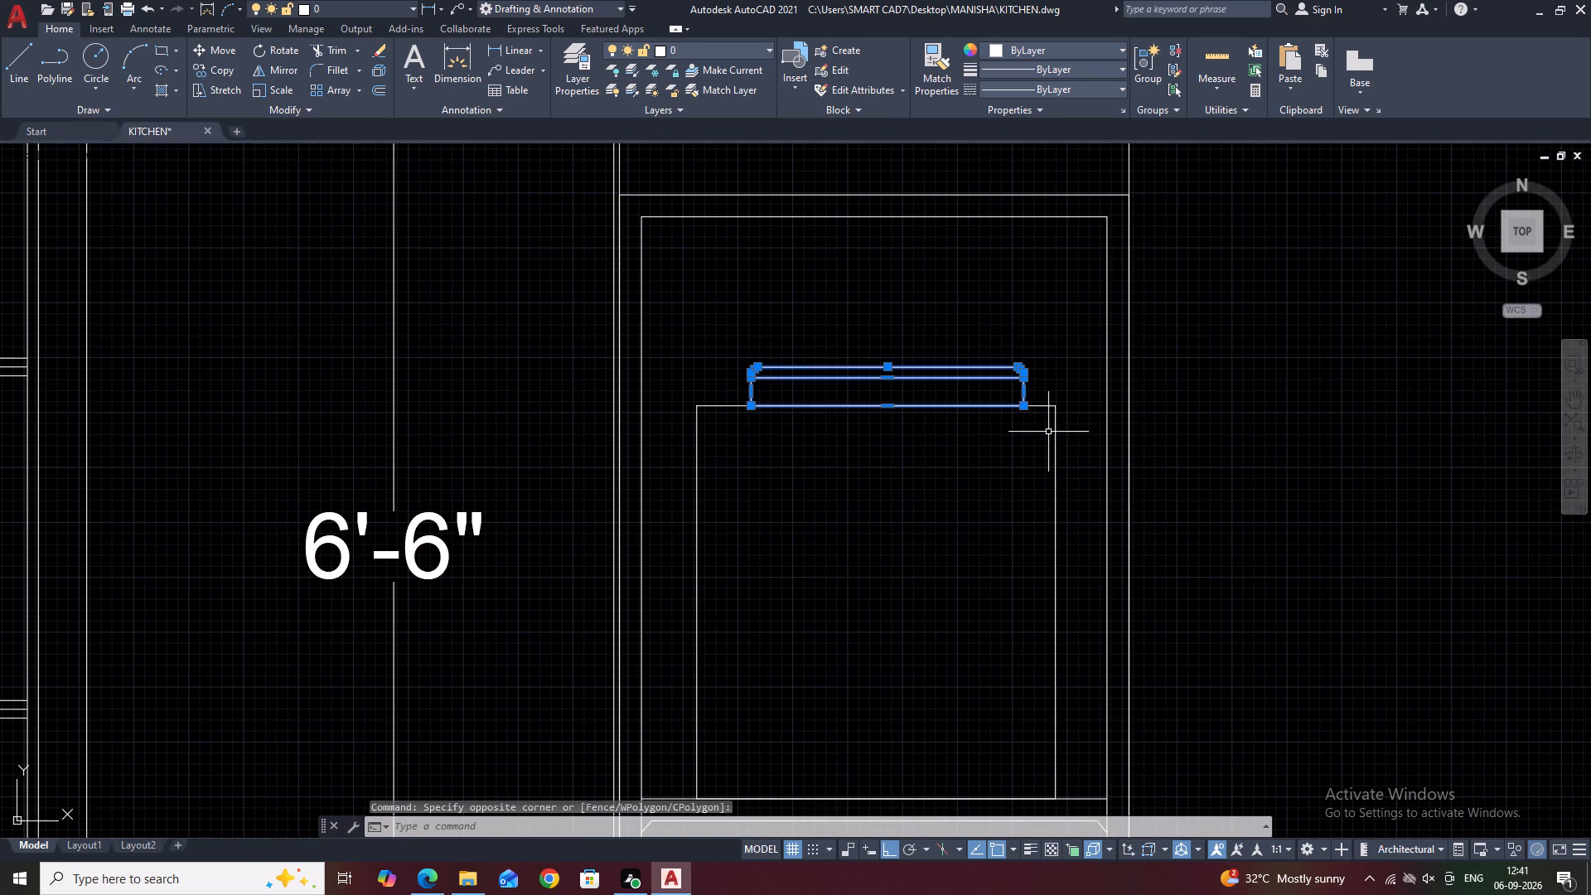
text(M)
key(space)
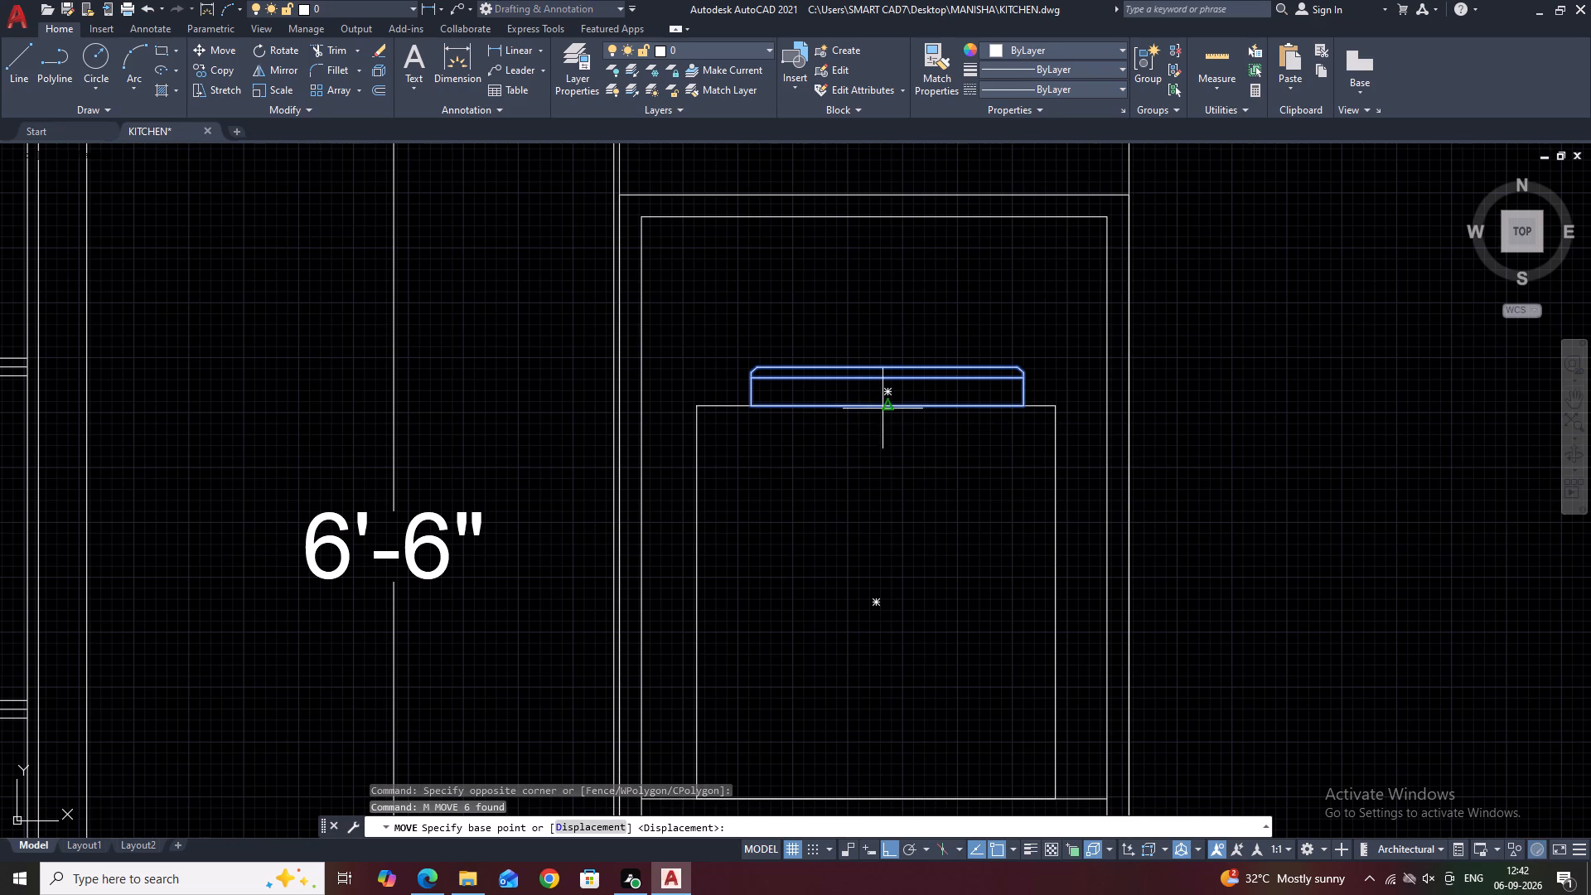
click(883, 409)
click(872, 410)
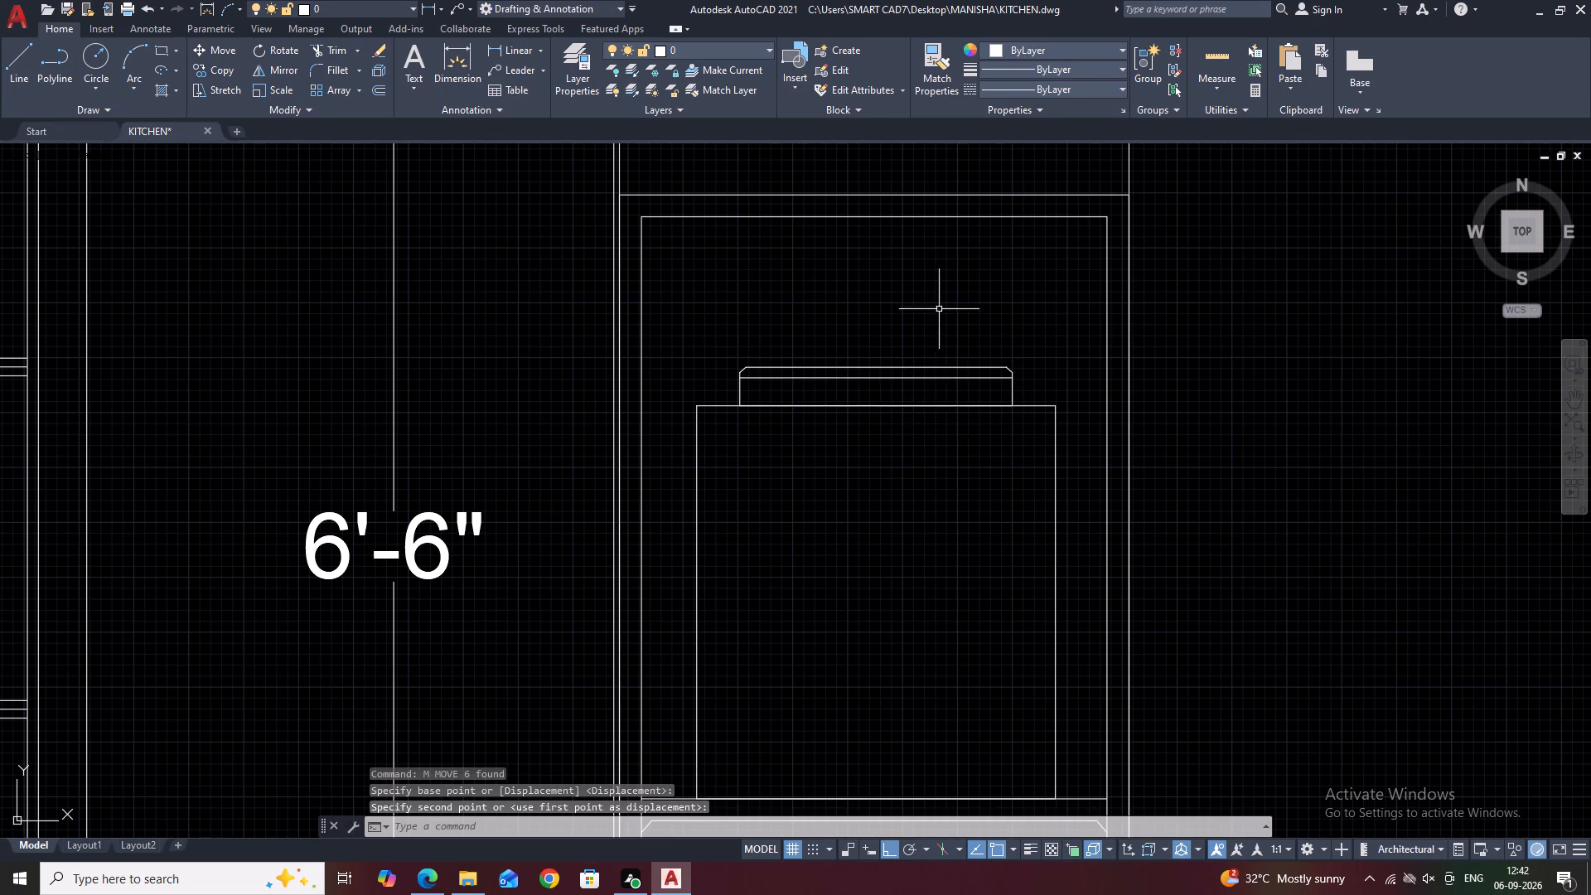
Draw a wide, low rectangle inside the upper part of the box body, below the lid.
scroll(938, 308, down, 2)
middle_drag(947, 273, 983, 341)
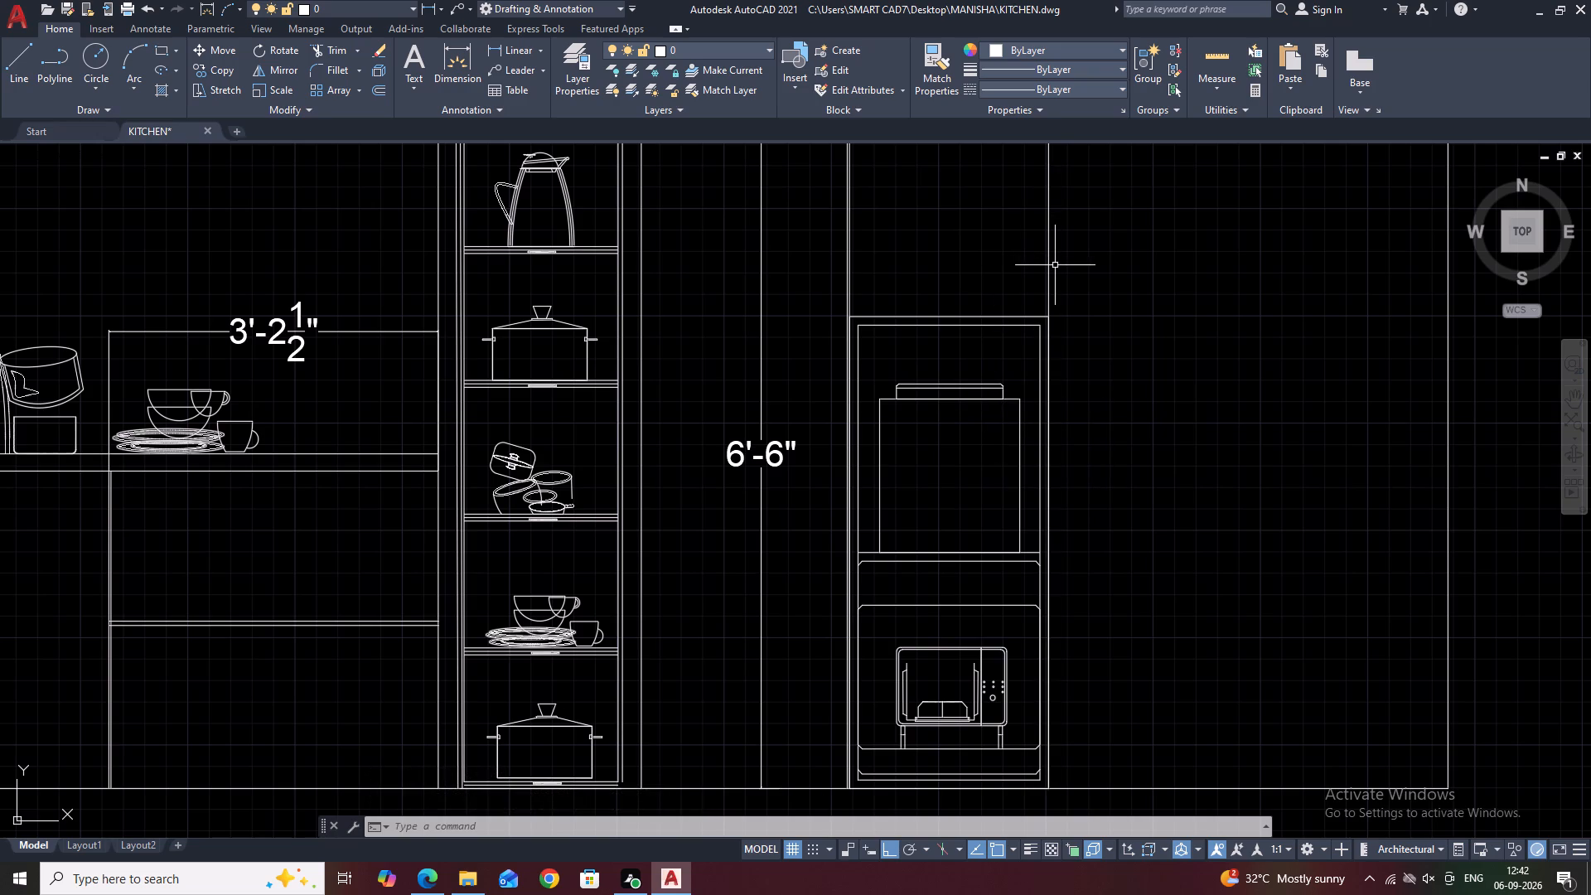
text(REC)
key(space)
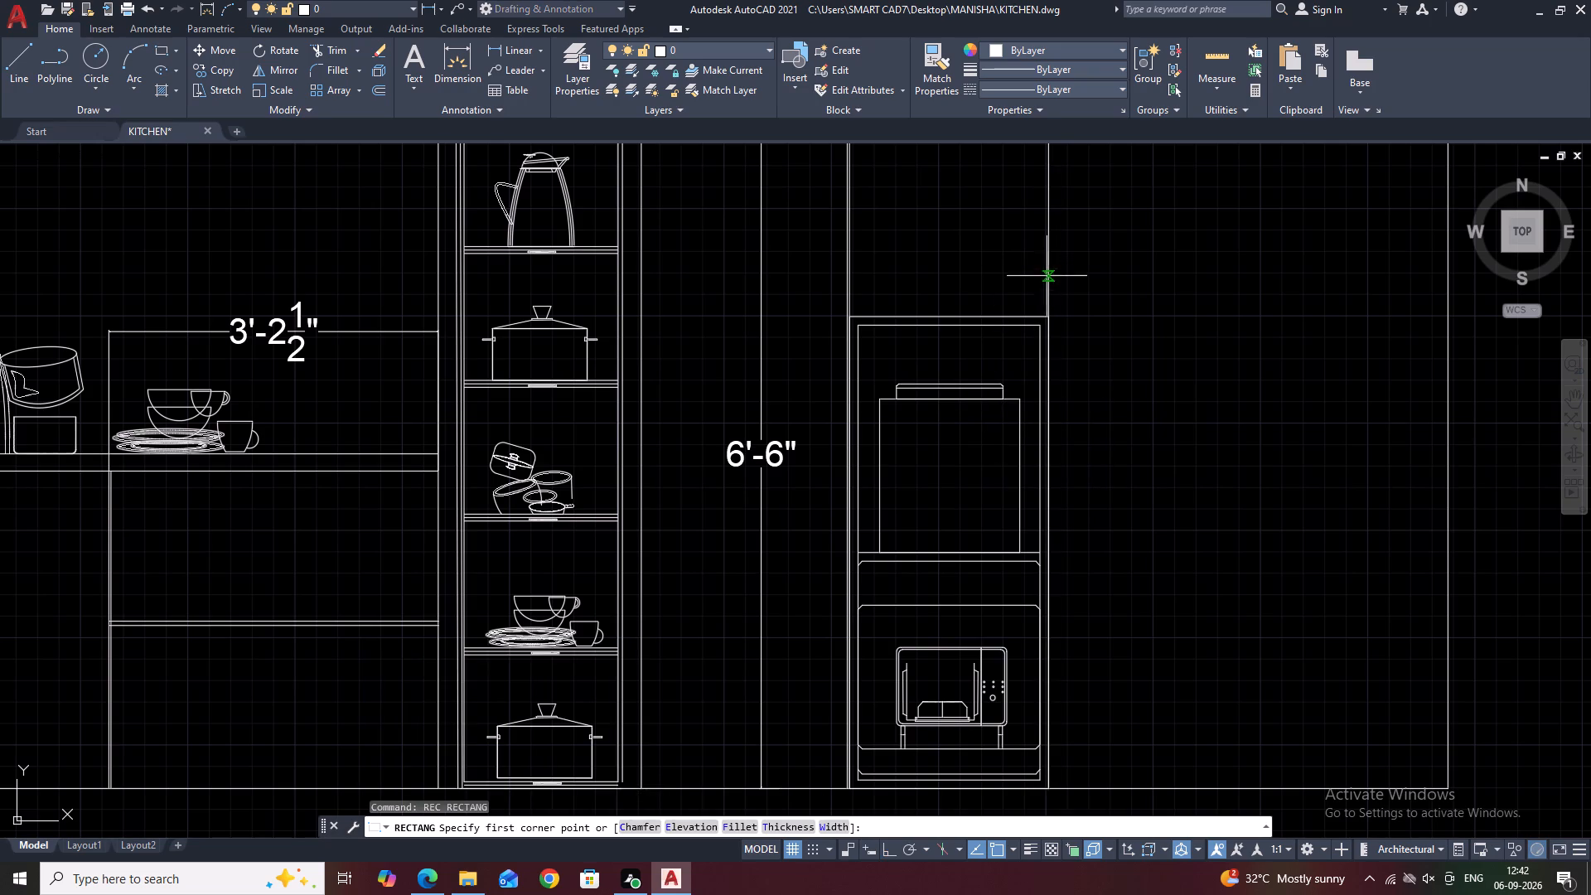
click(911, 423)
click(990, 456)
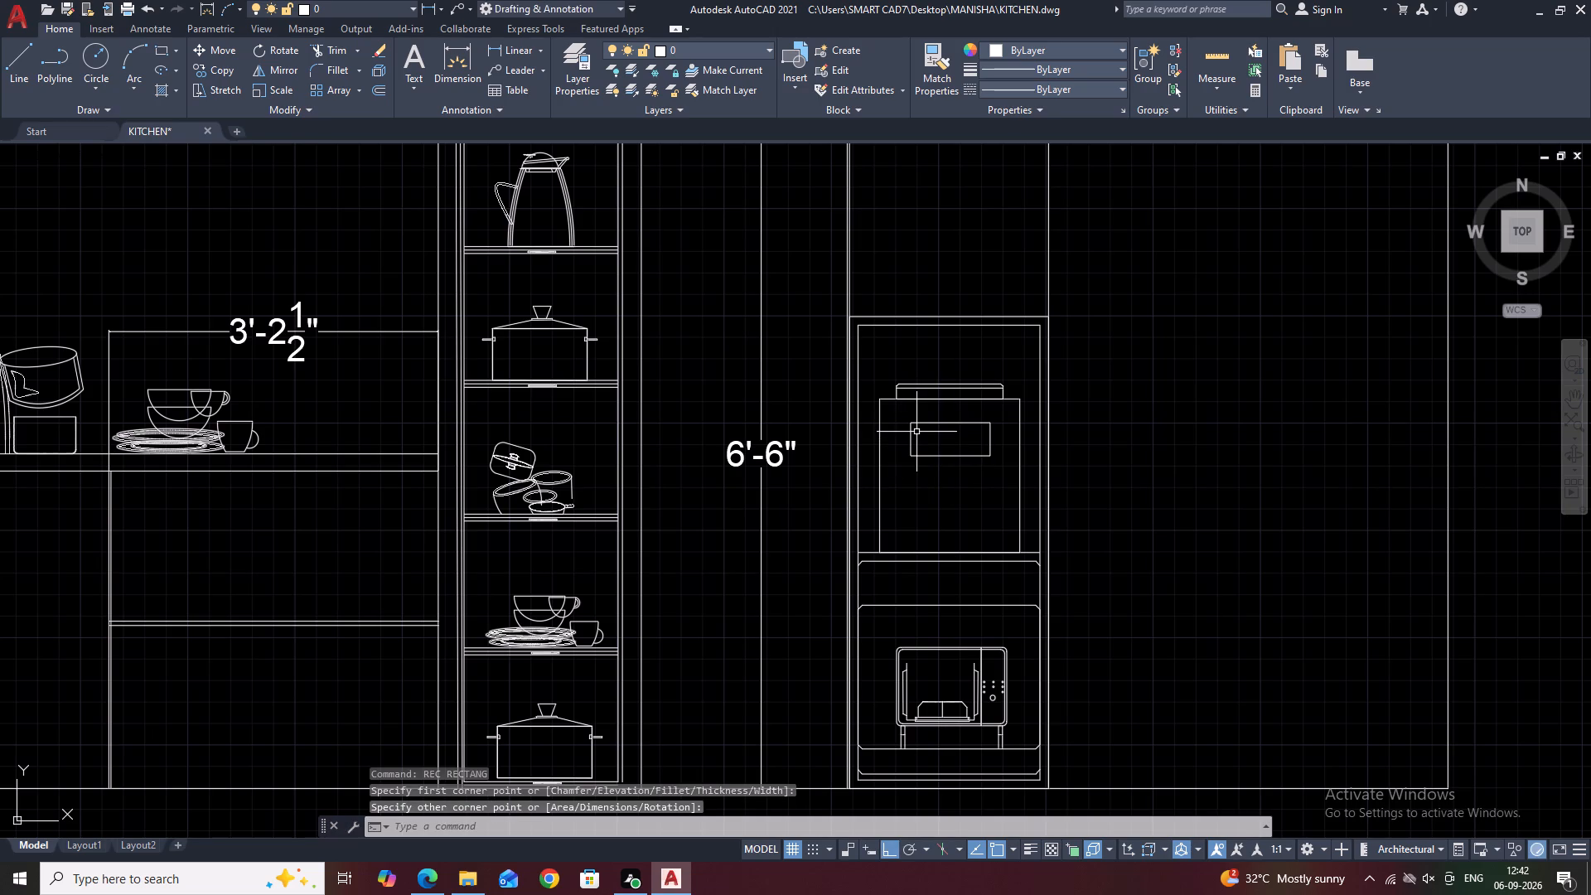
Draw a line along the full top edge of the new rectangle.
text(L)
key(space)
scroll(912, 428, up, 2)
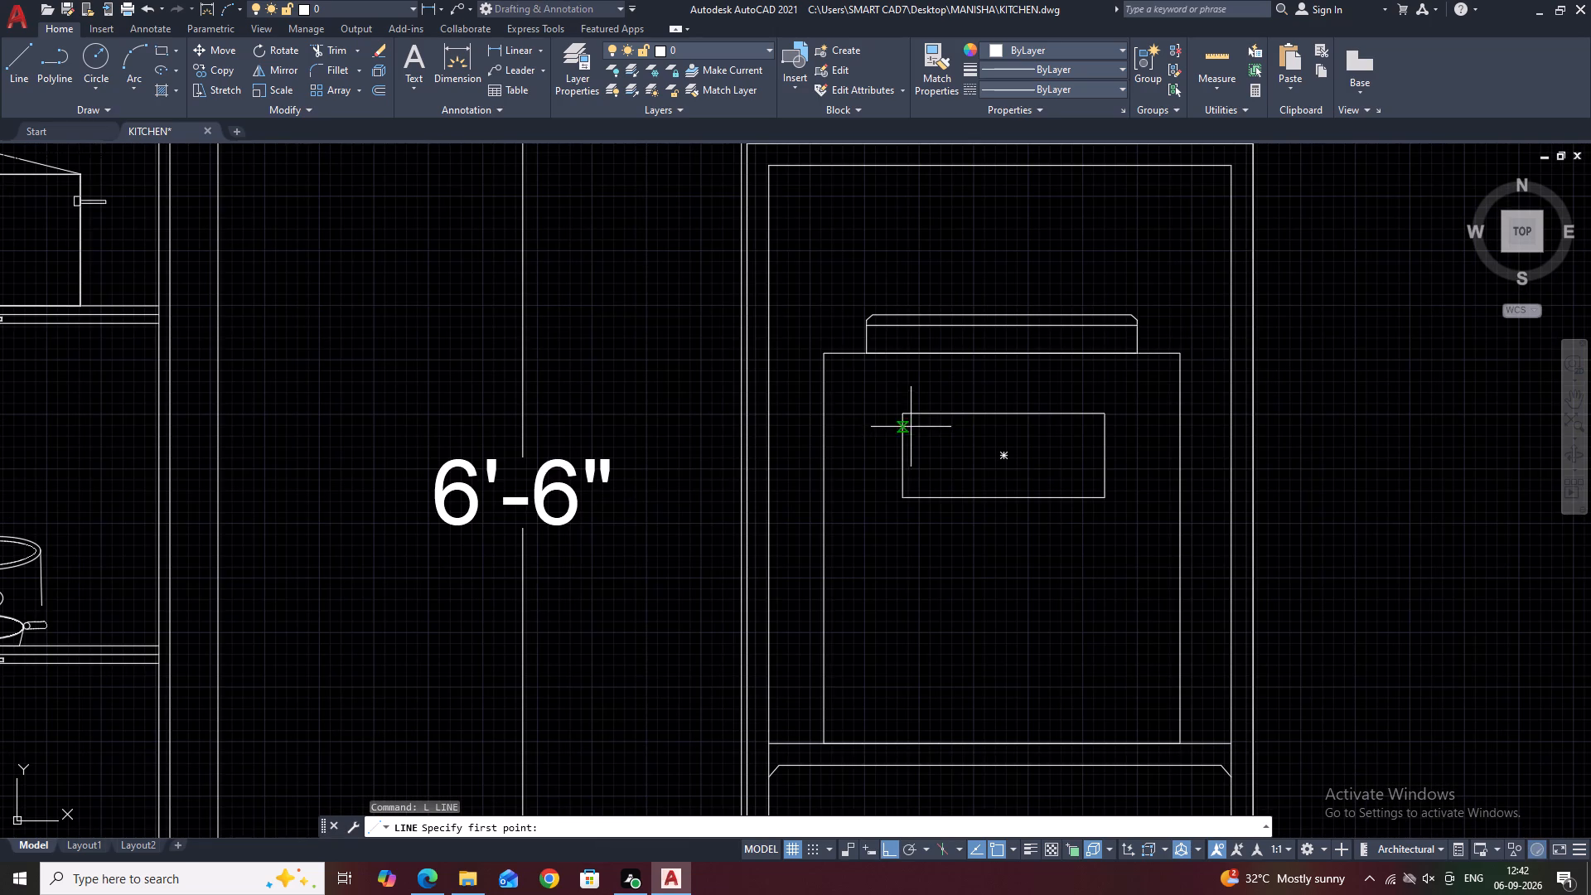
click(902, 414)
click(1104, 415)
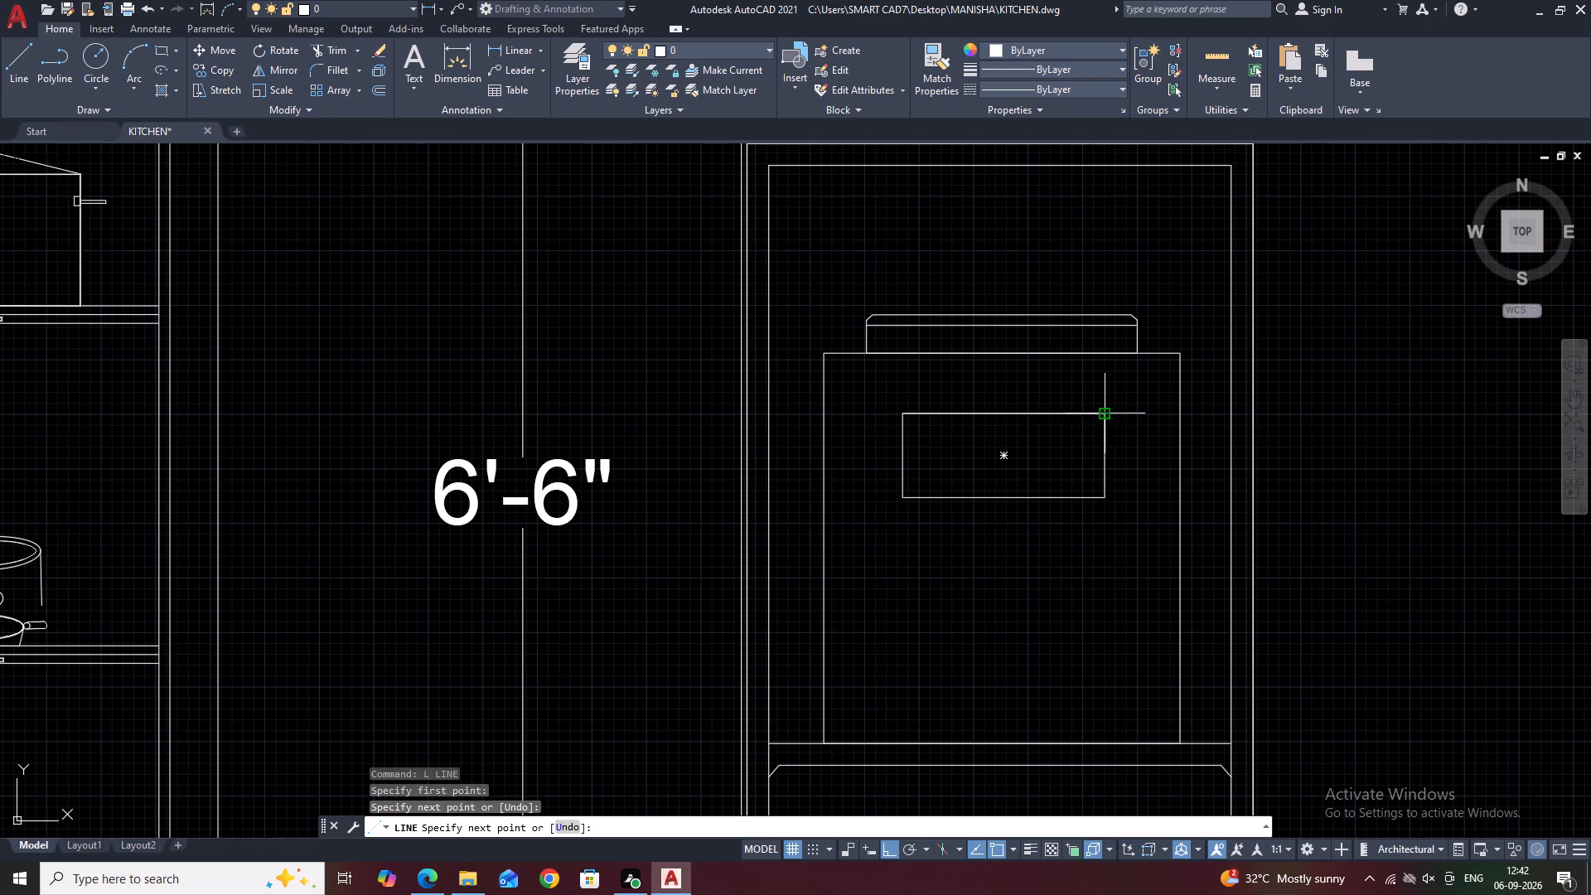
key(Escape)
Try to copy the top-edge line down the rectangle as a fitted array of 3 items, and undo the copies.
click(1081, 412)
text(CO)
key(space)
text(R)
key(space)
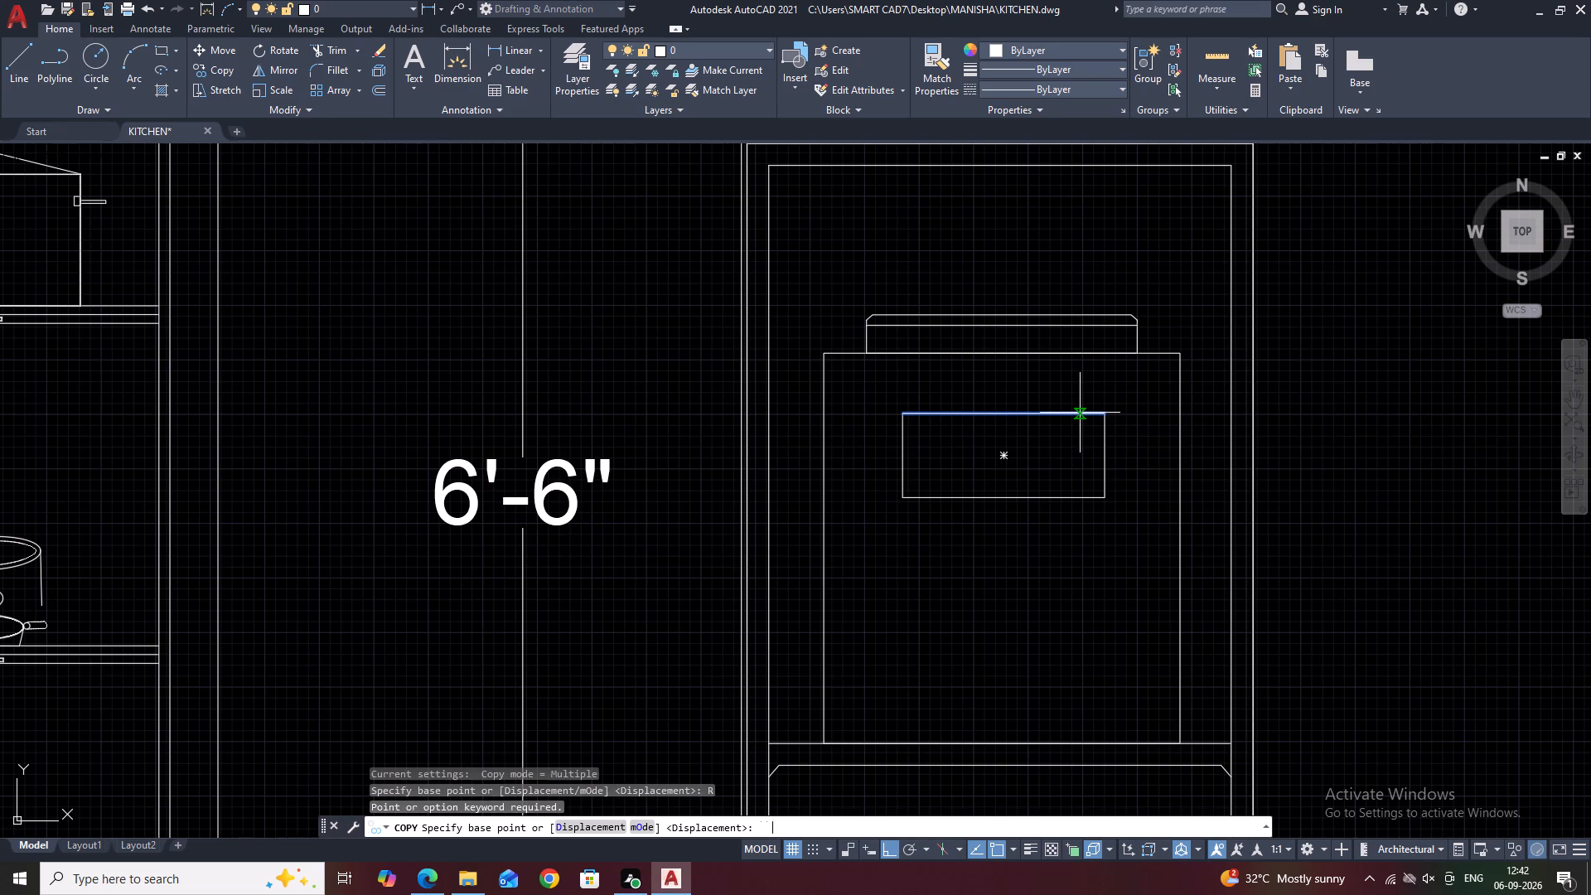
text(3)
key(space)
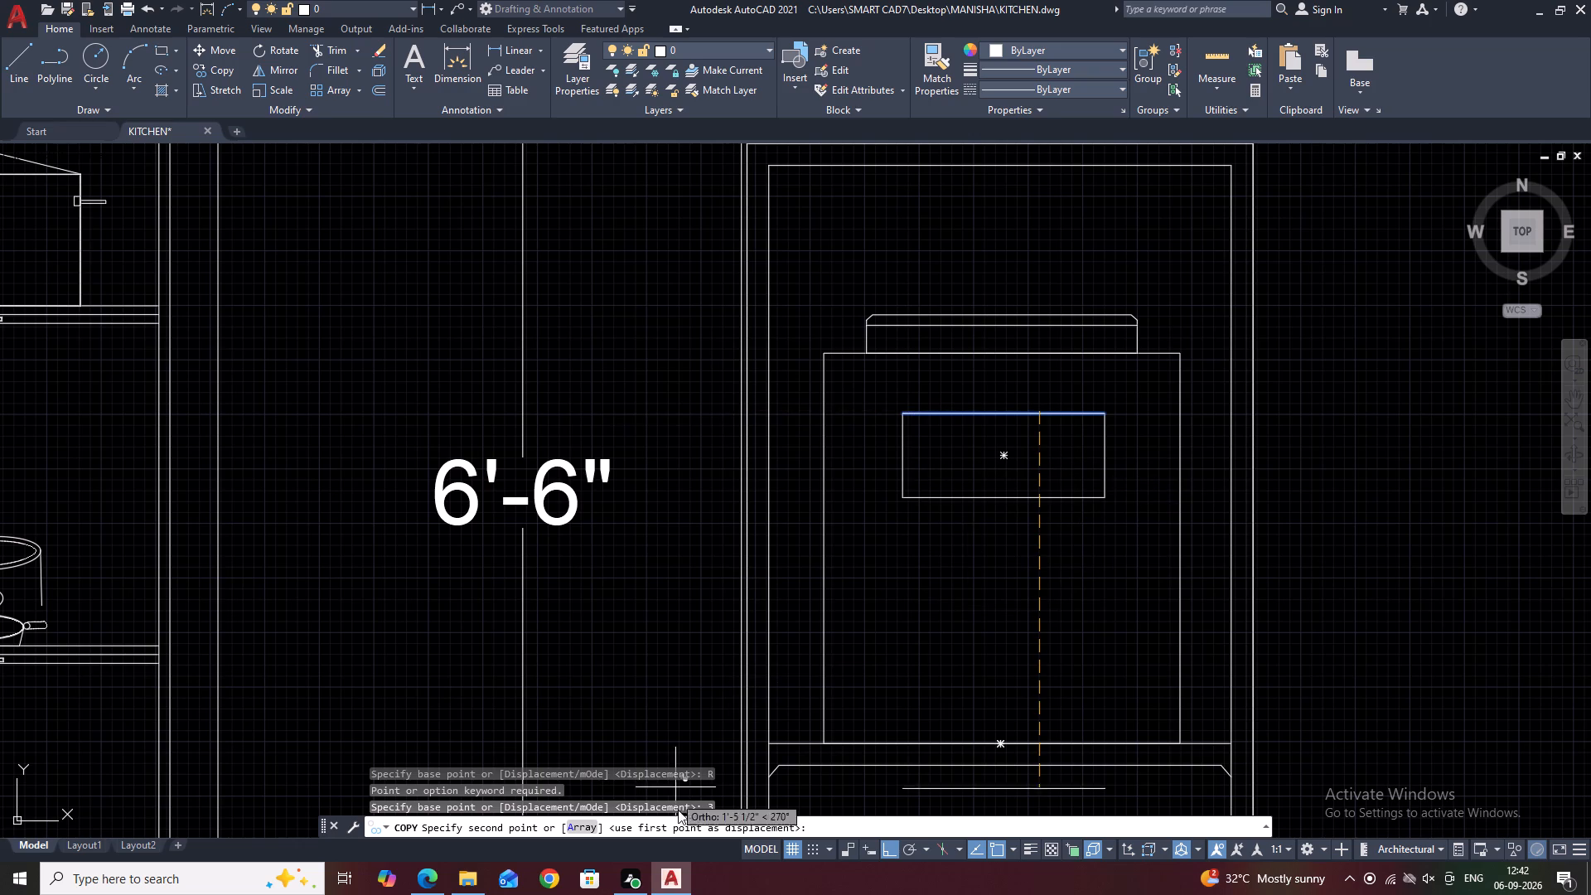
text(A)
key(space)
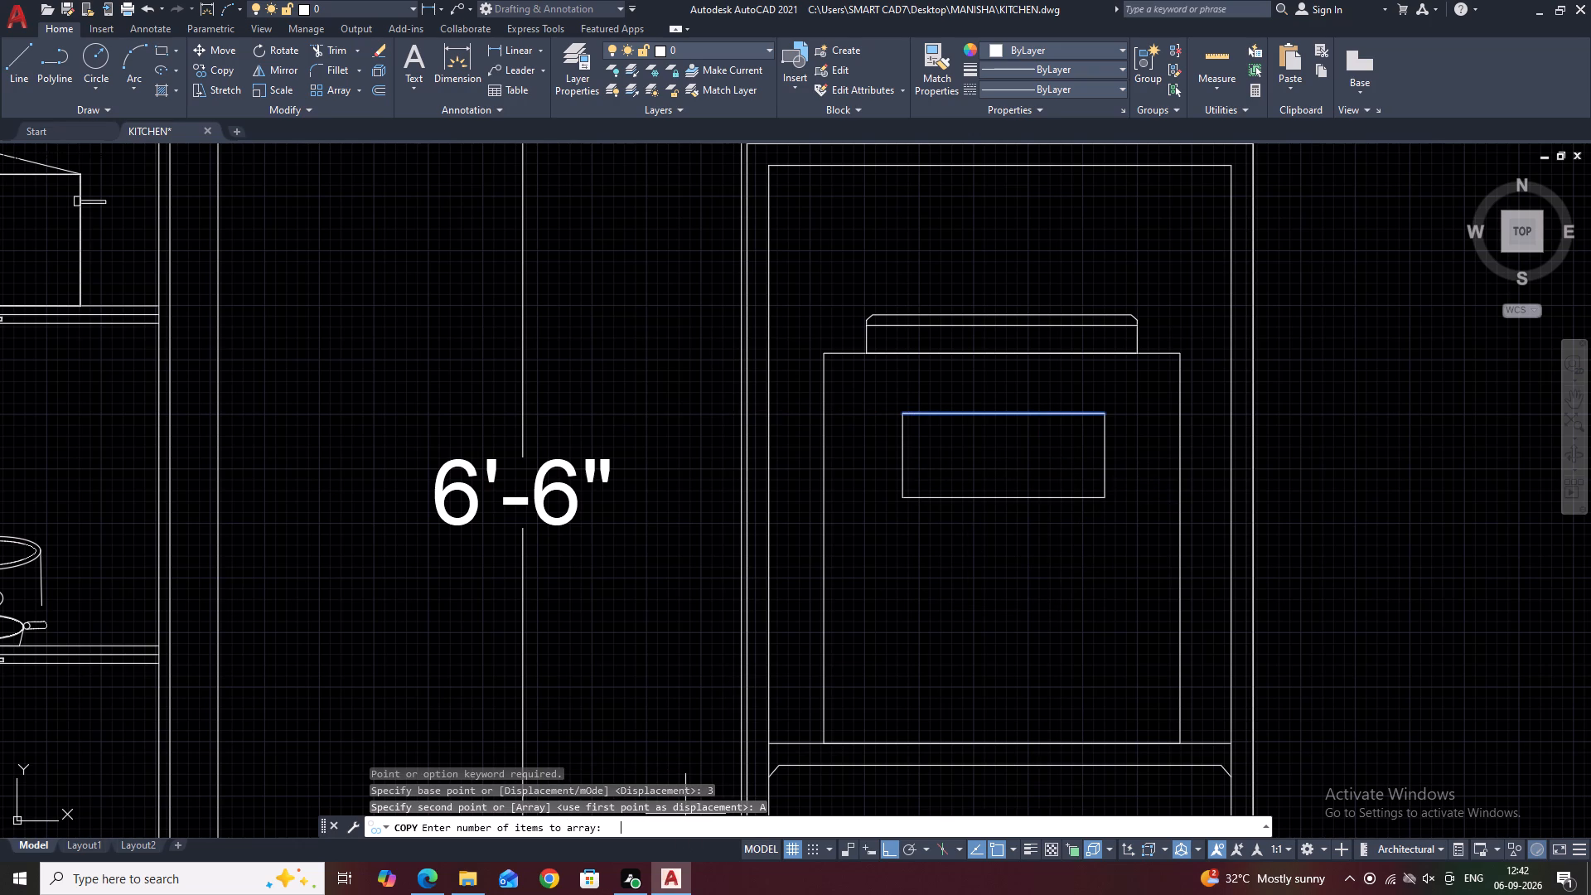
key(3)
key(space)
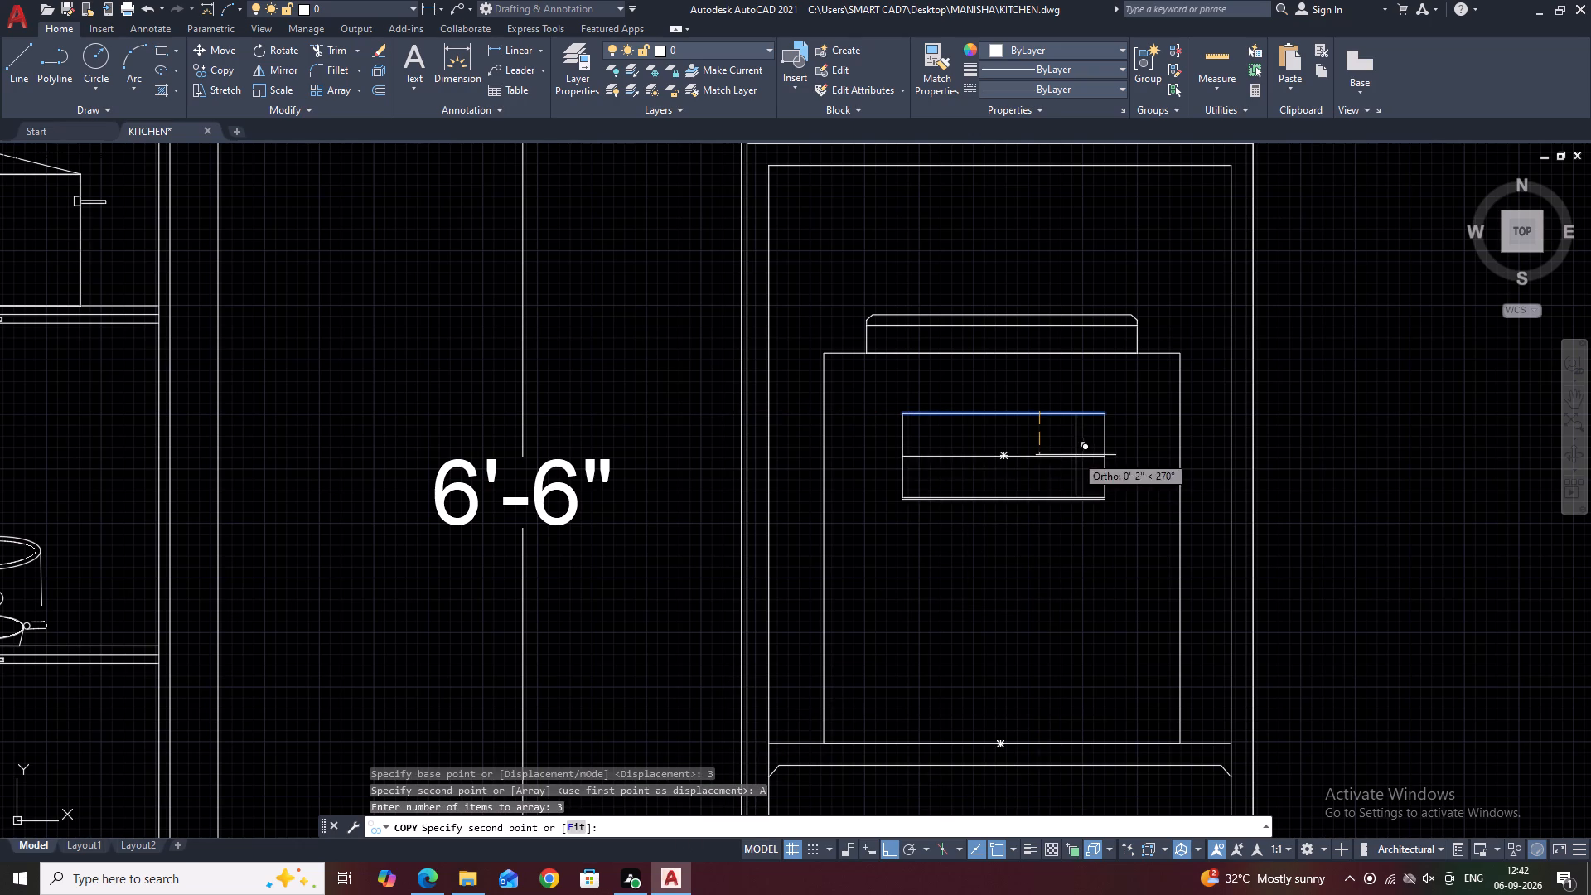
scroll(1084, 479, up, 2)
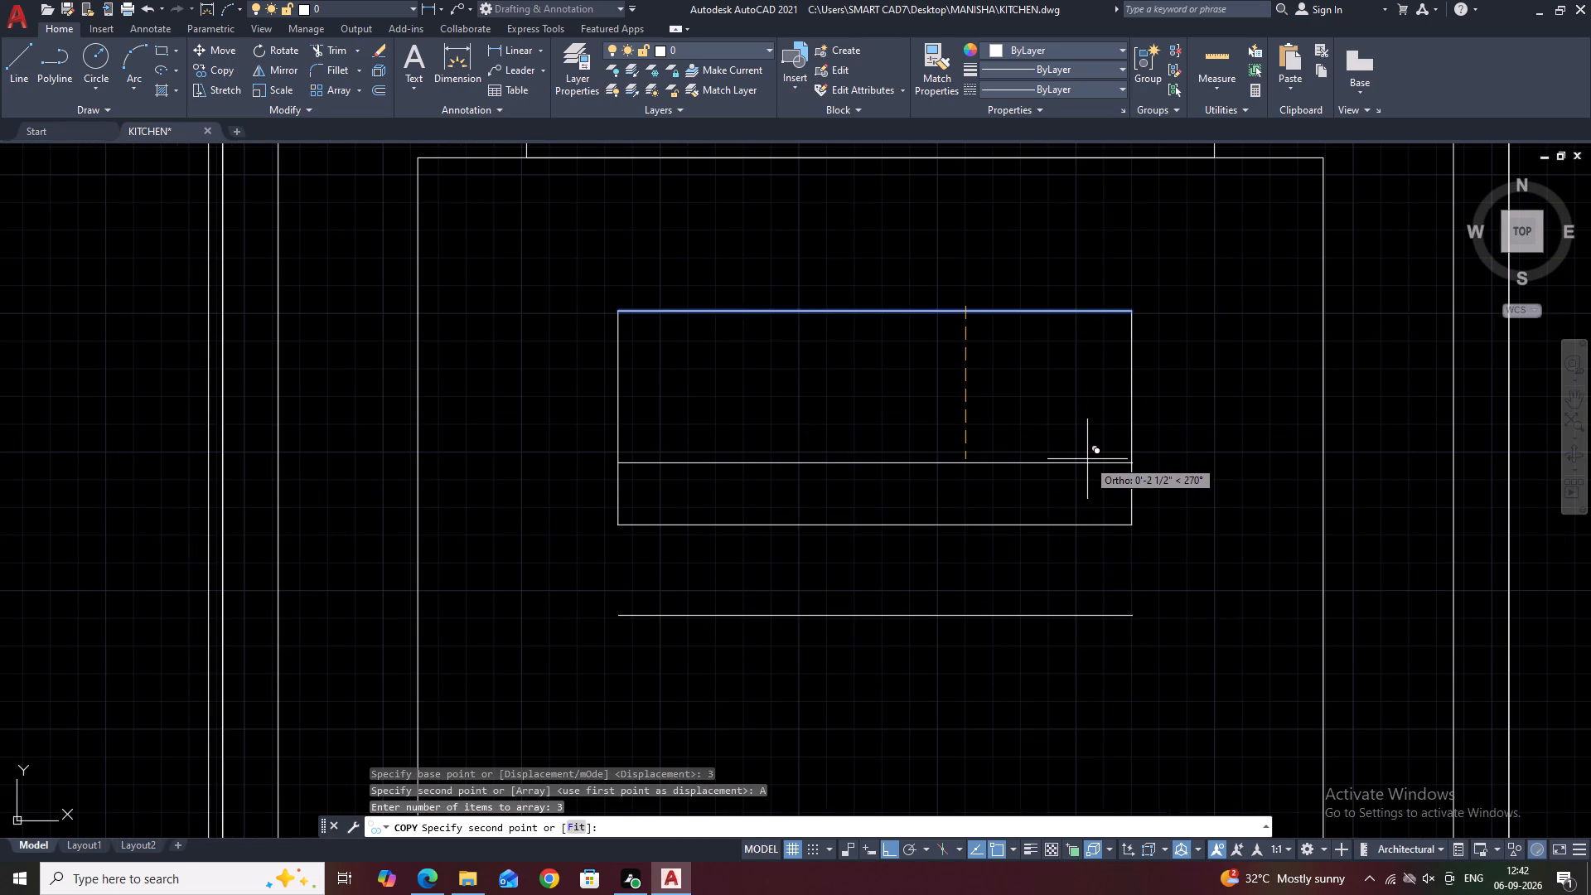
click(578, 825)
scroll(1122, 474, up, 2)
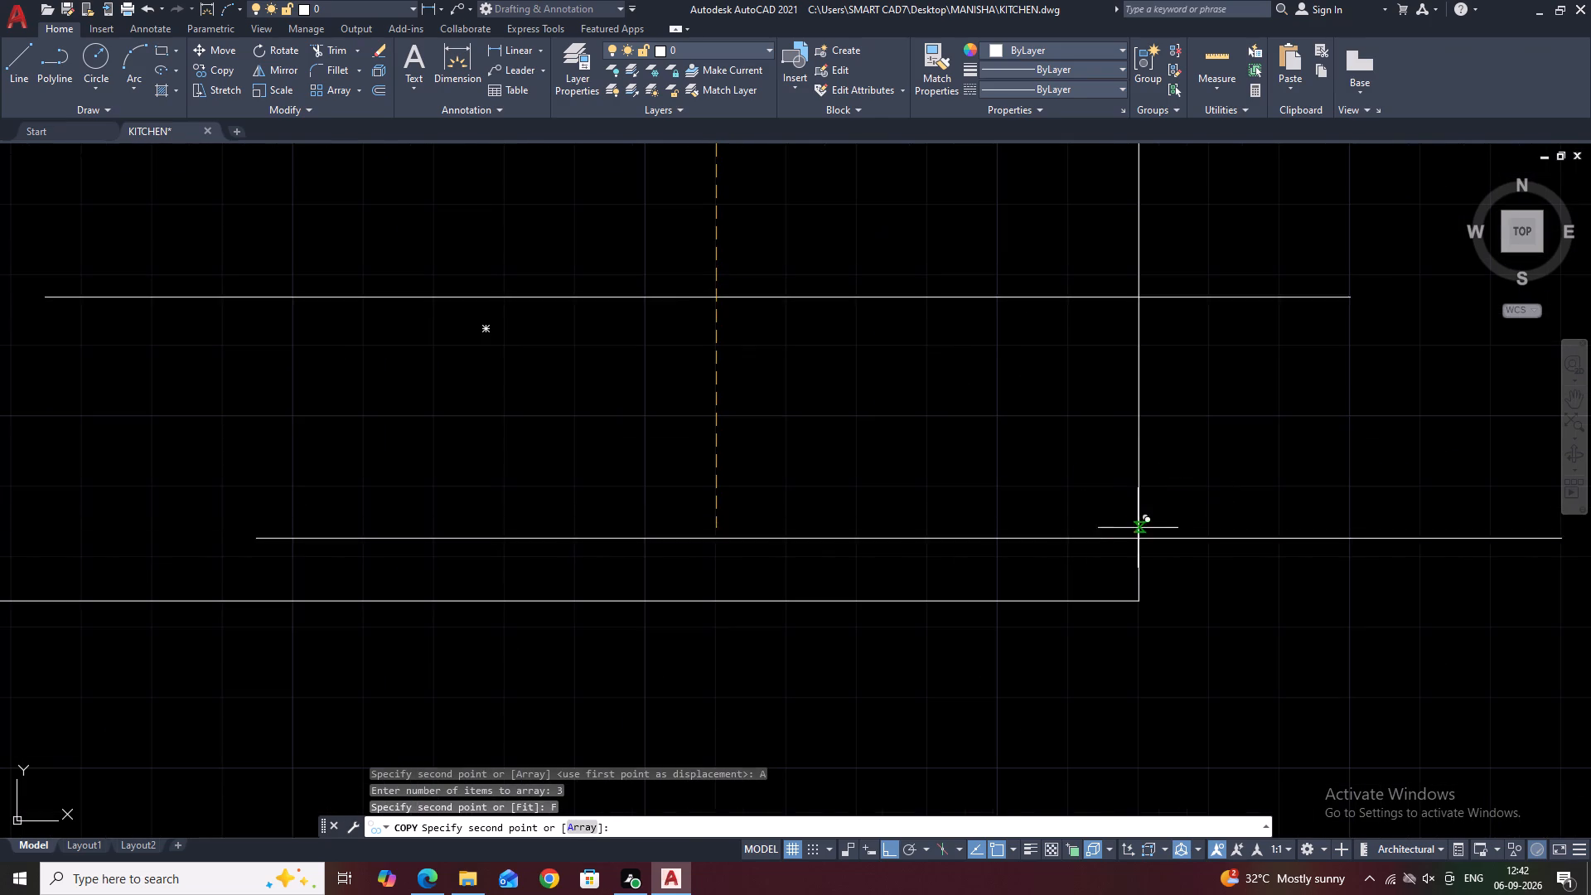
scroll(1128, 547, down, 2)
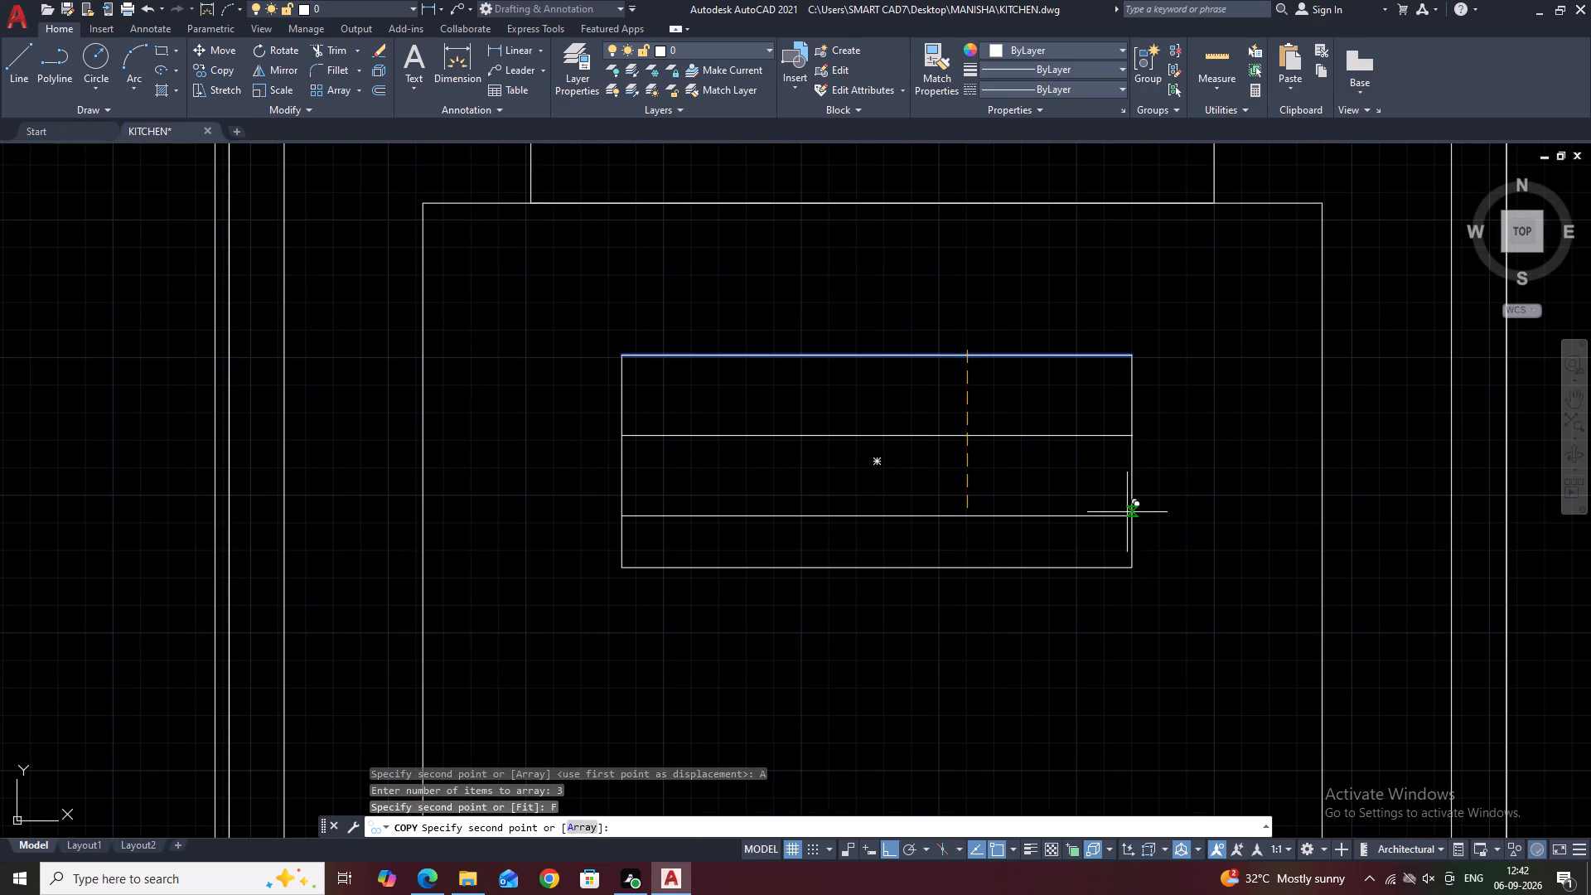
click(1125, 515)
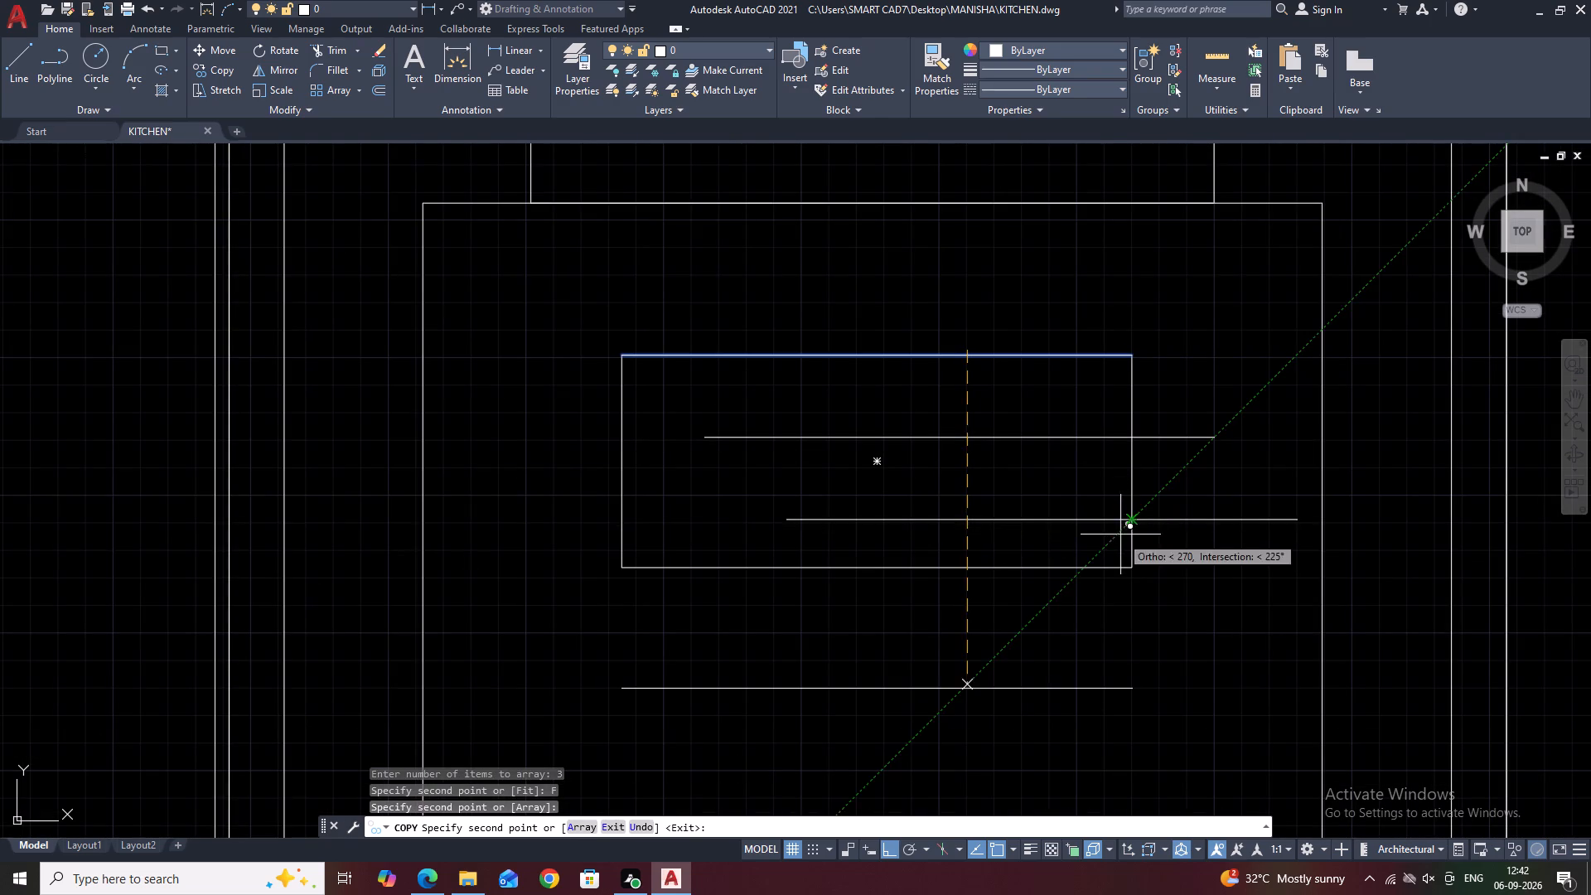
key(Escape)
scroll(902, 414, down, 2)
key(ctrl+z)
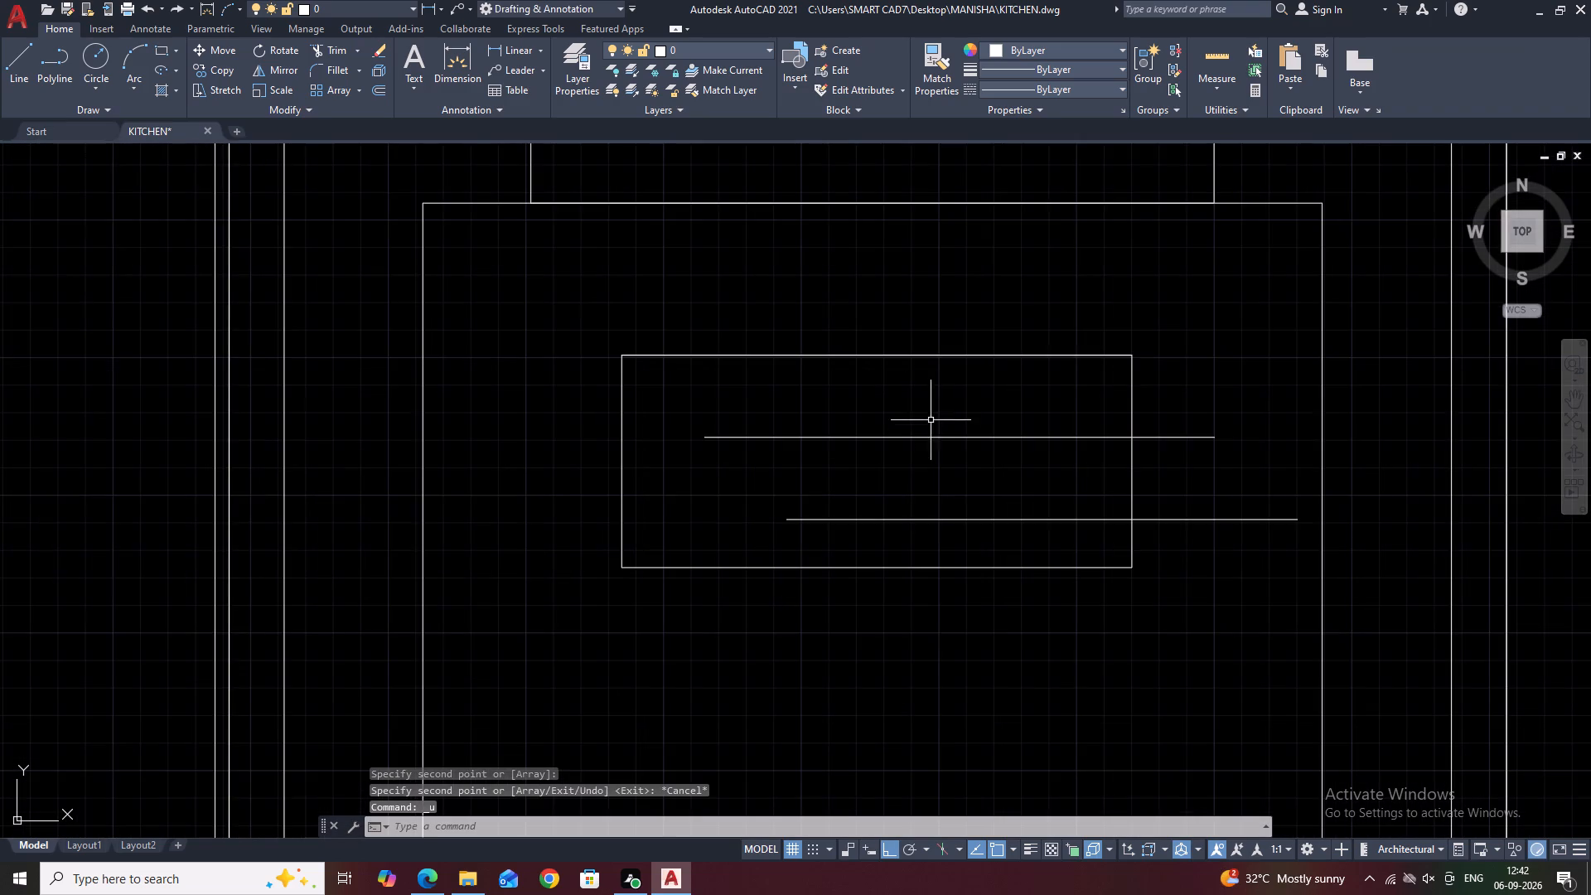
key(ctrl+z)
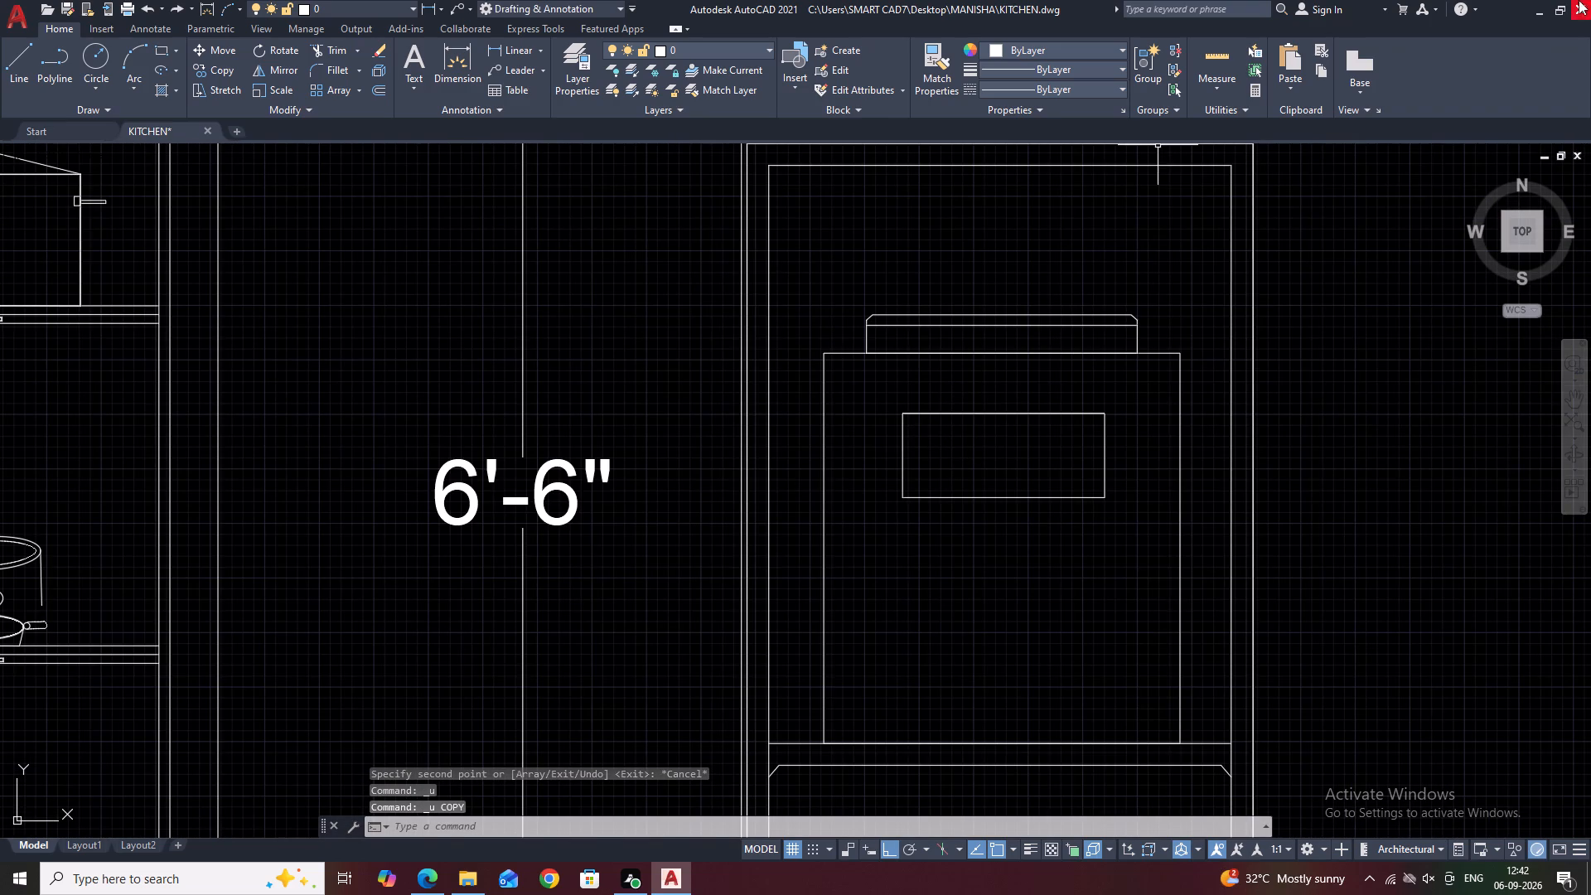
Copy the top-edge line as a fitted array of 4 items, evenly spaced from the rectangle's top edge to its bottom edge.
drag(880, 385, 886, 394)
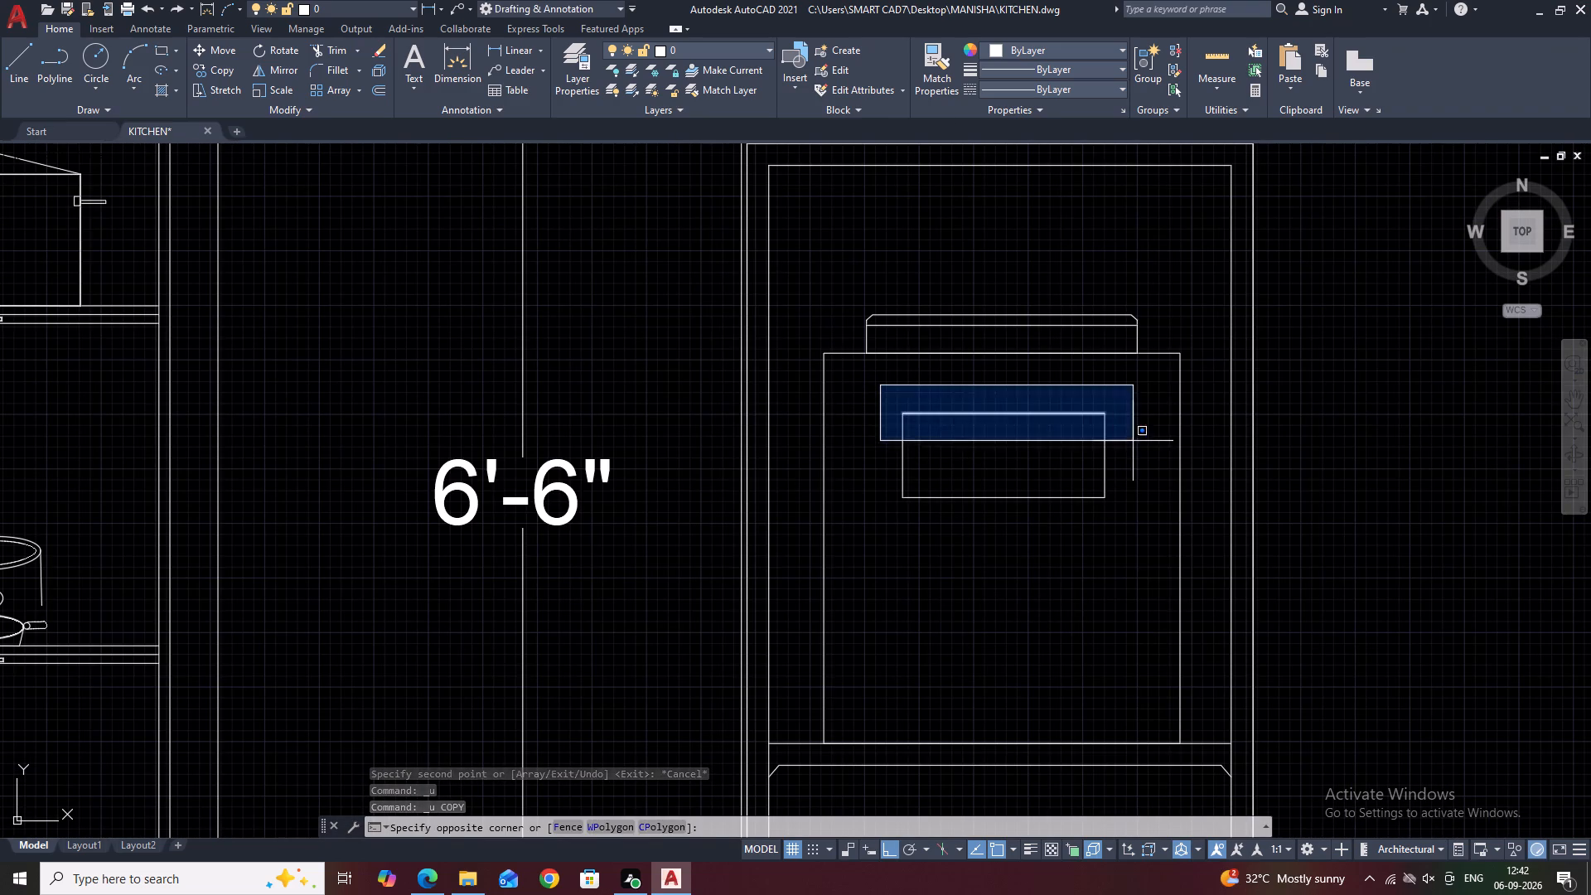
click(1133, 441)
middle_drag(1045, 441, 1069, 494)
key(c)
key(o)
key(space)
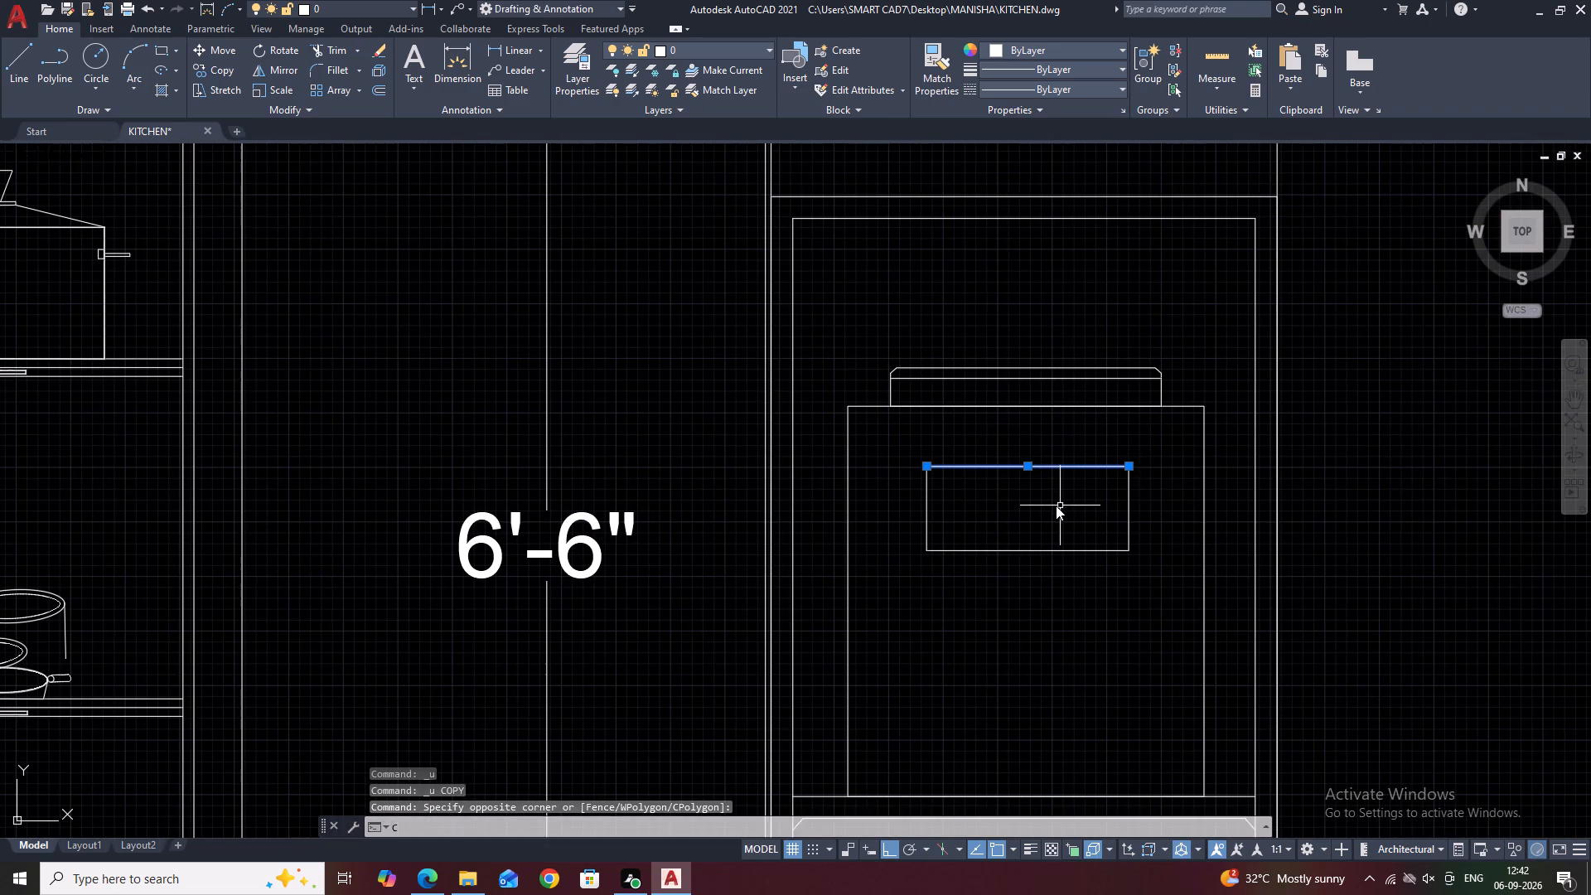
scroll(1109, 472, up, 2)
click(1148, 462)
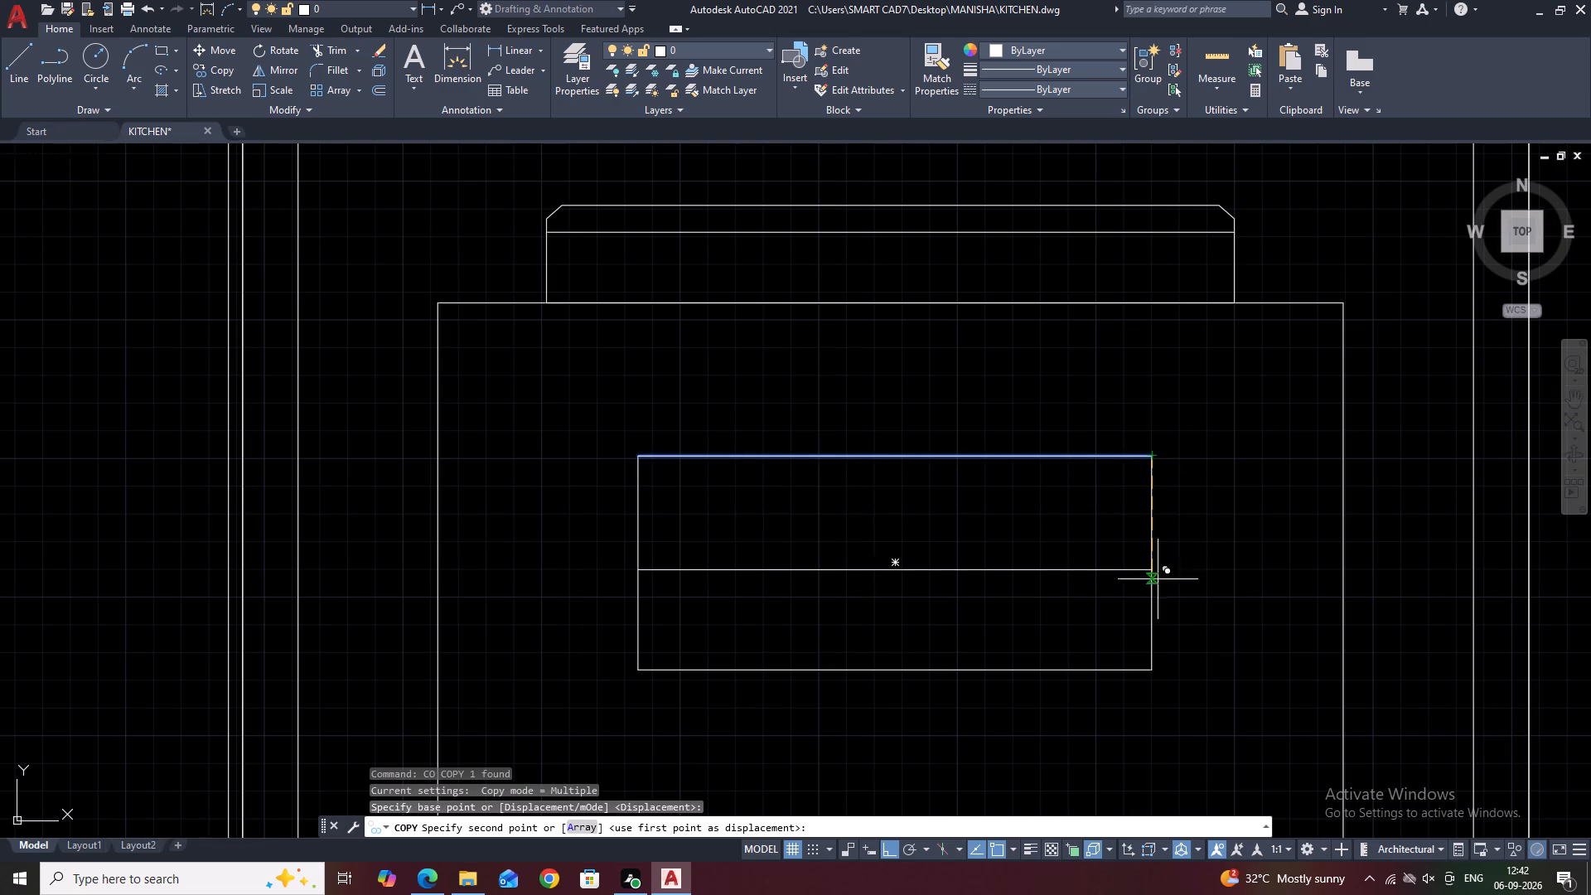
text(AR)
key(space)
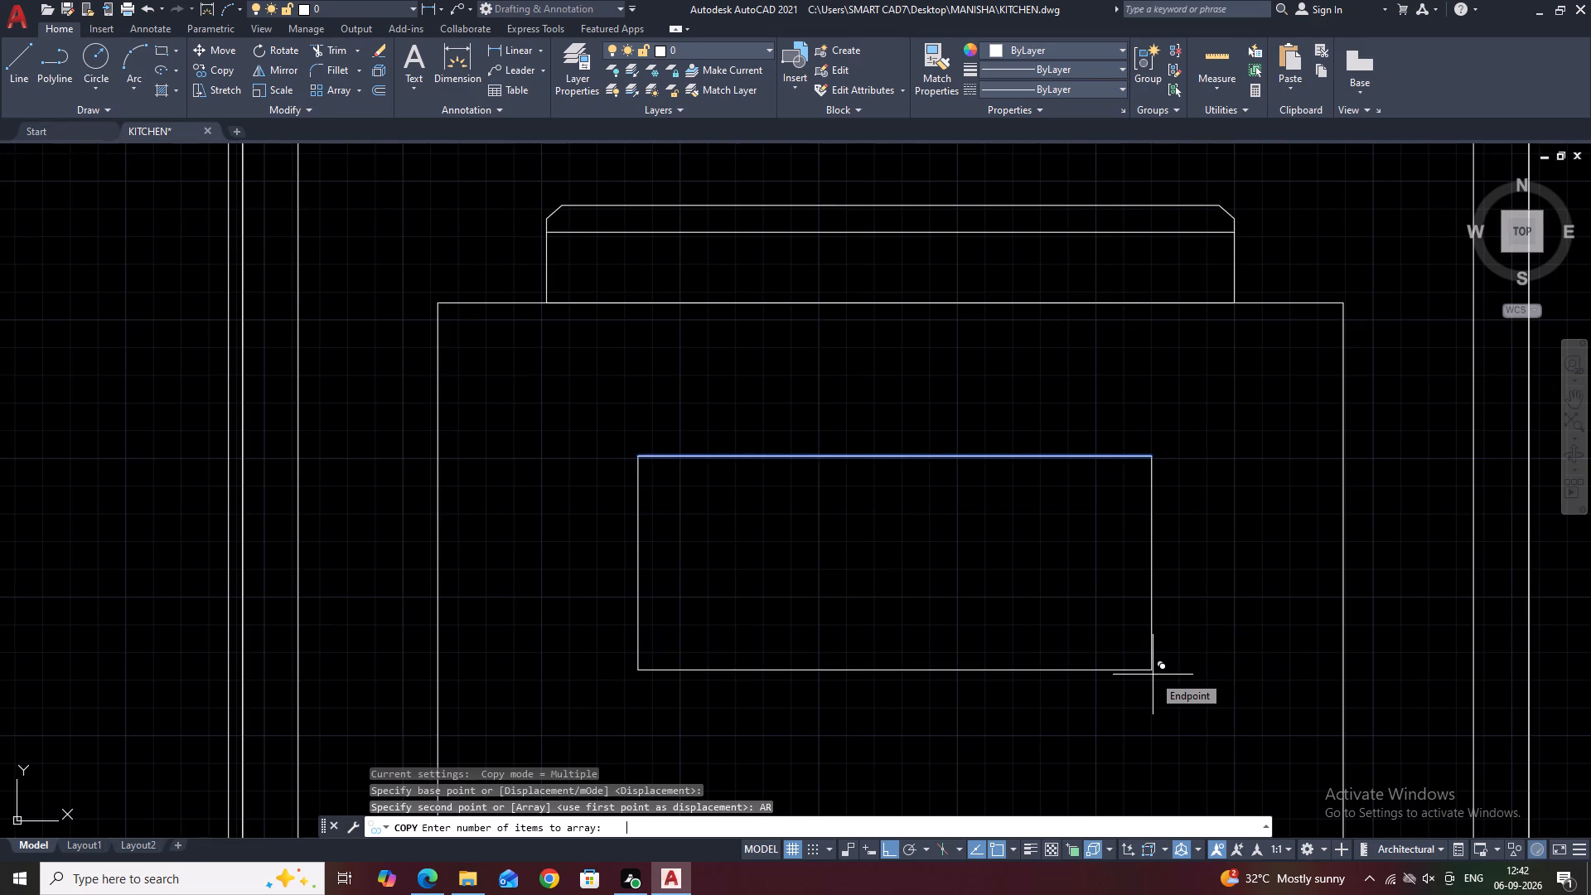
text(4)
key(space)
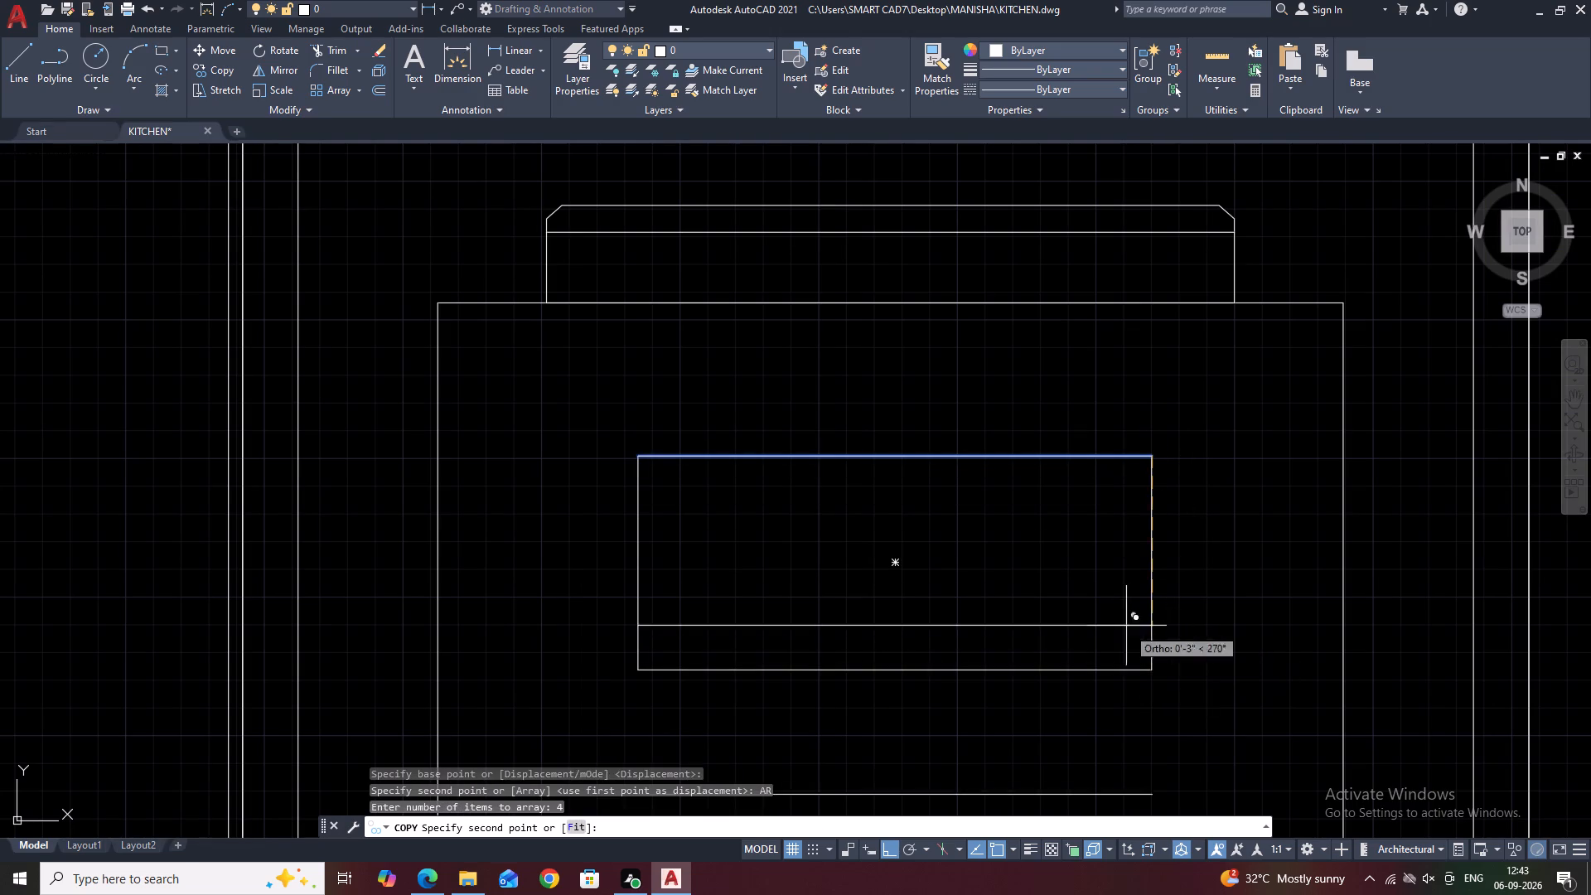
scroll(1120, 602, down, 3)
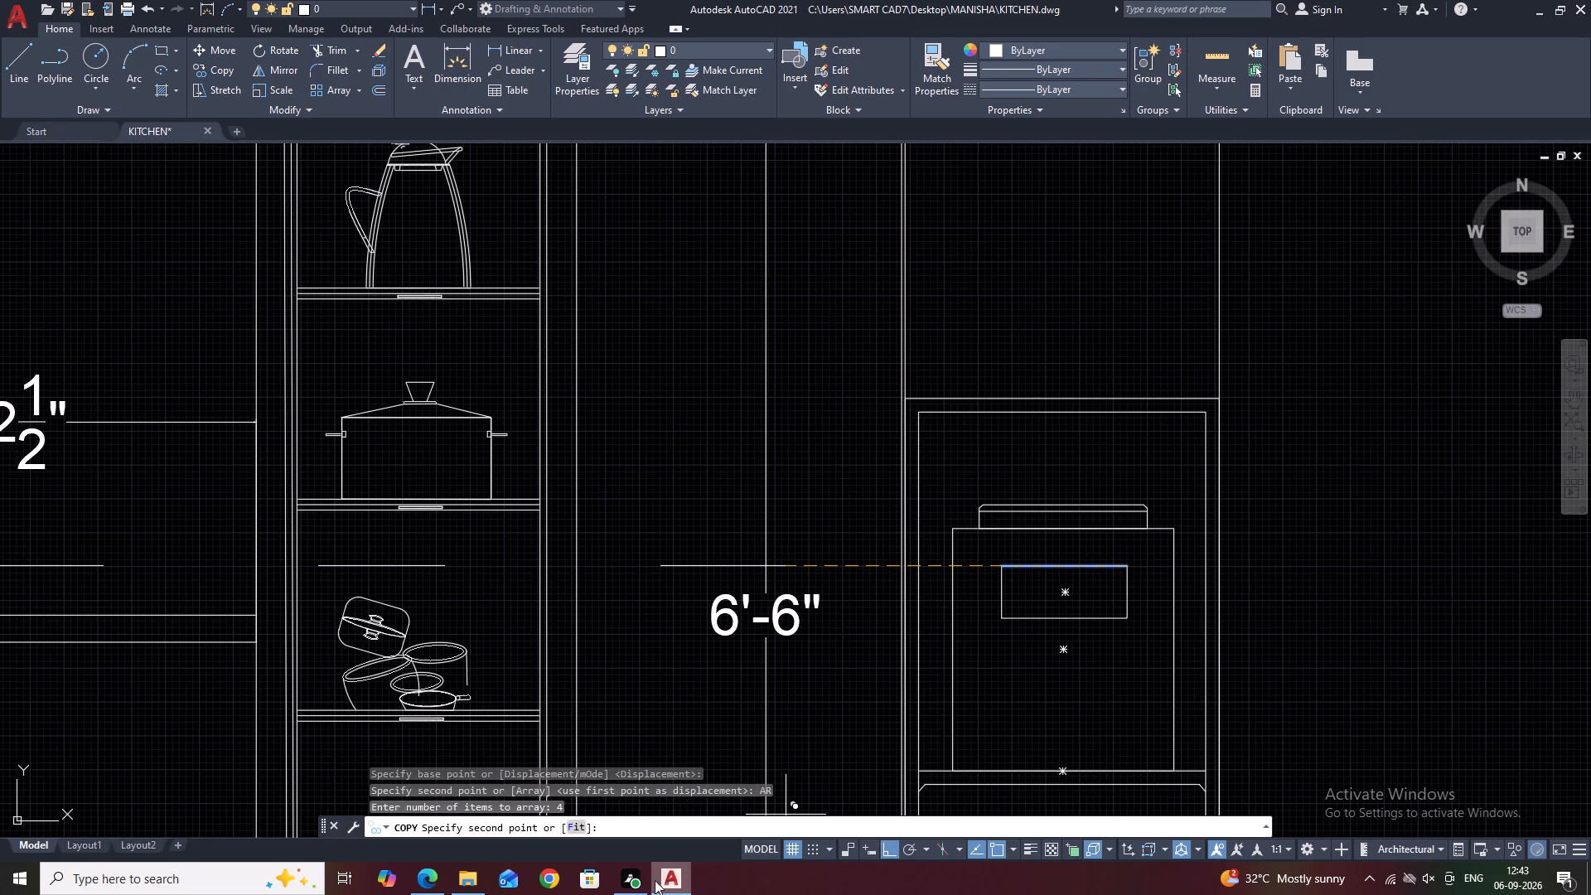
click(583, 835)
click(579, 825)
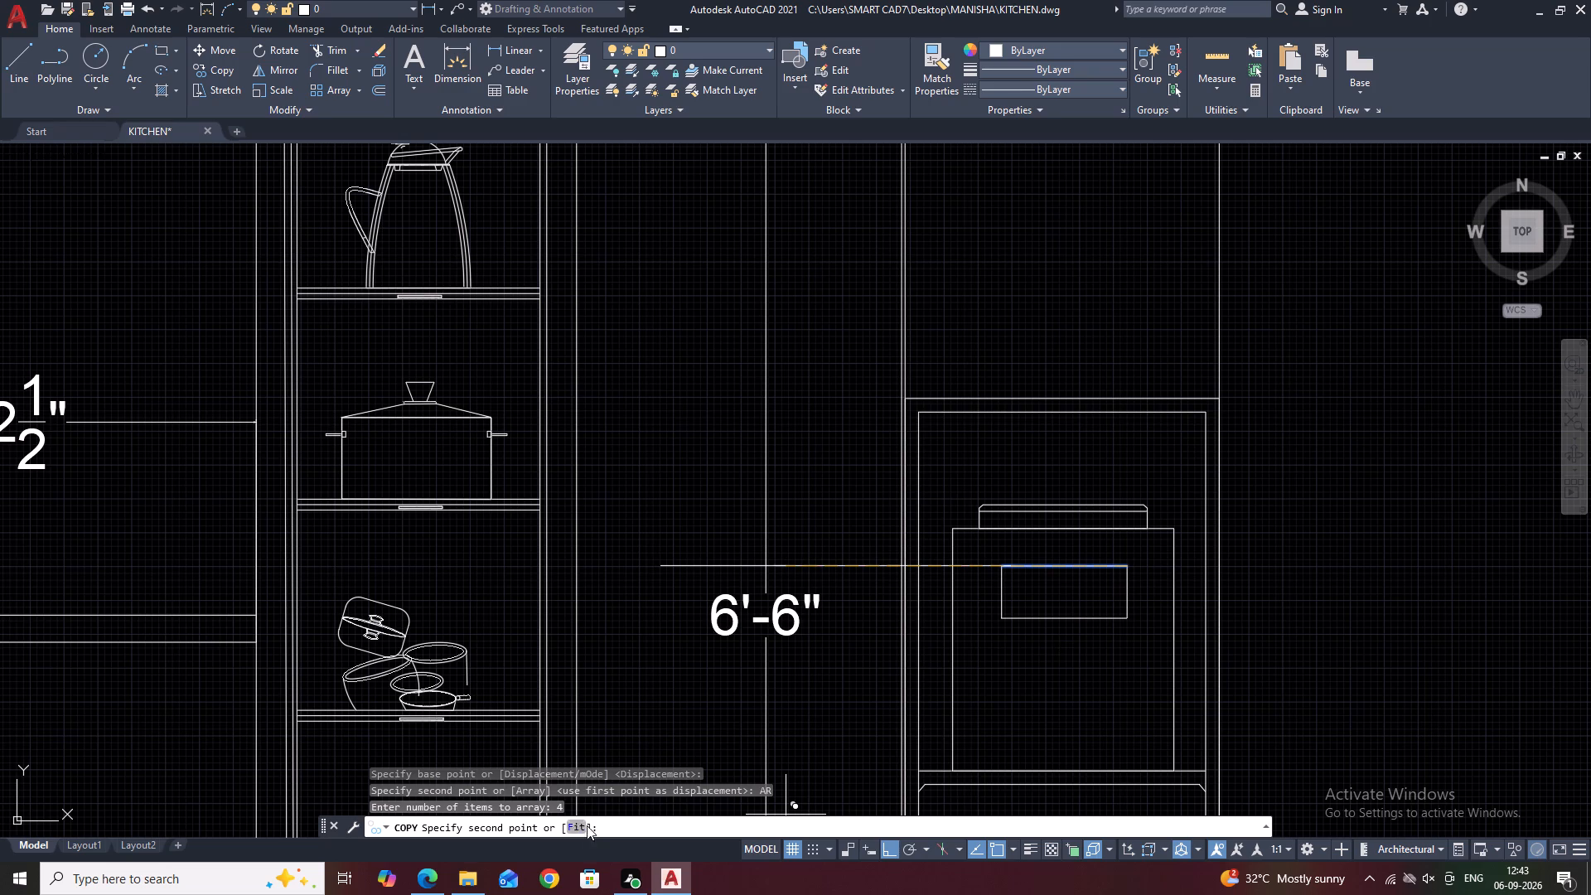
scroll(1114, 621, up, 4)
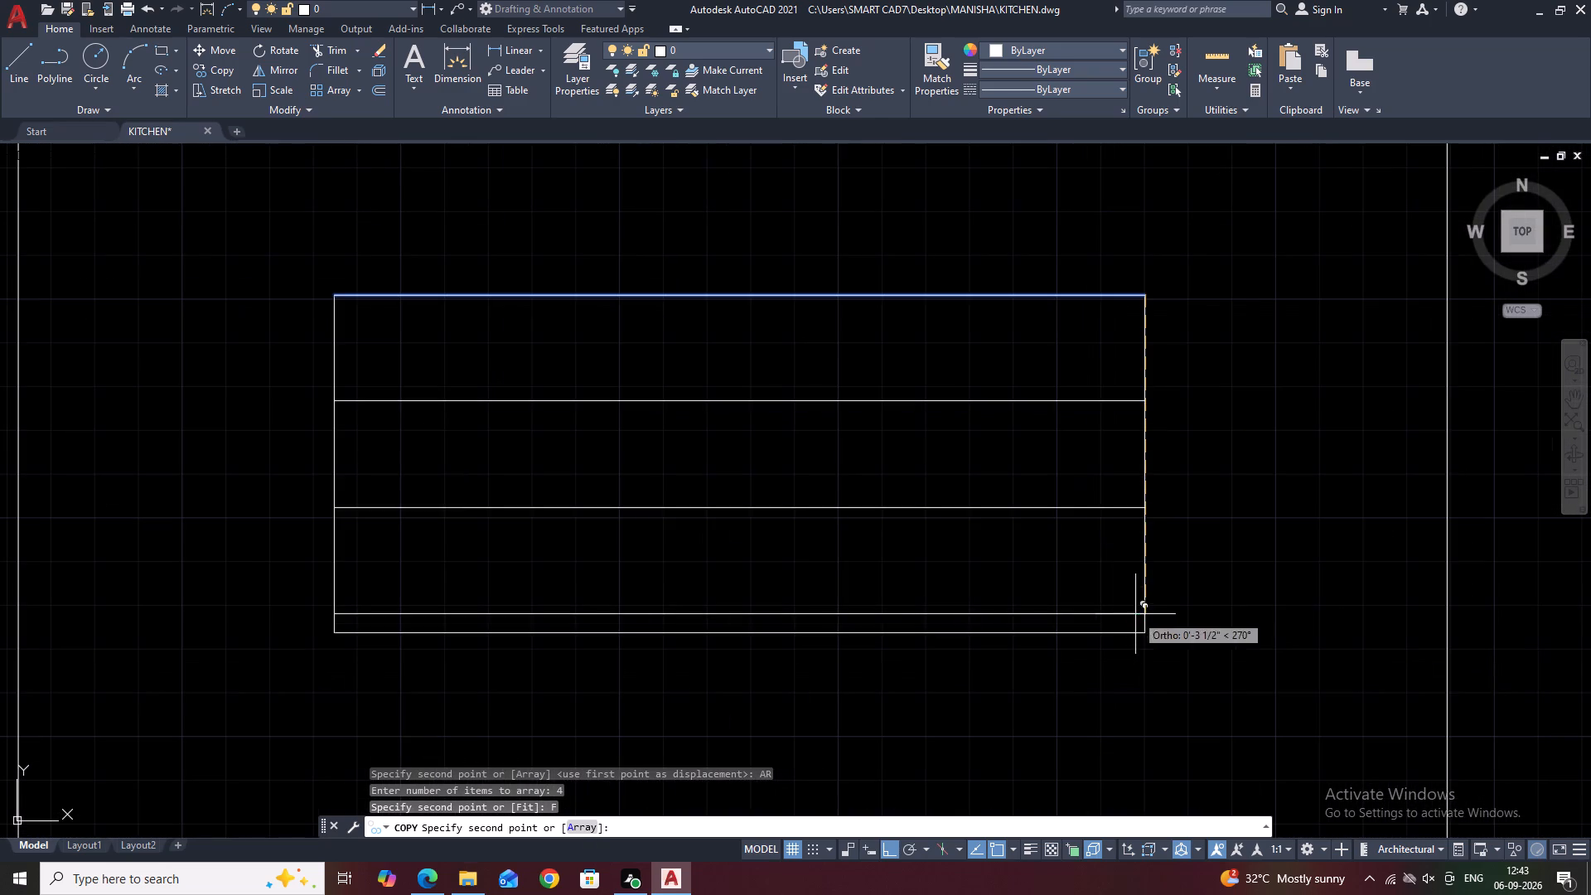
click(1143, 631)
key(Escape)
Fillet the rectangle's top two horizontal lines together at both ends, capping the uppermost strip with semicircles.
middle_drag(1018, 418, 1038, 514)
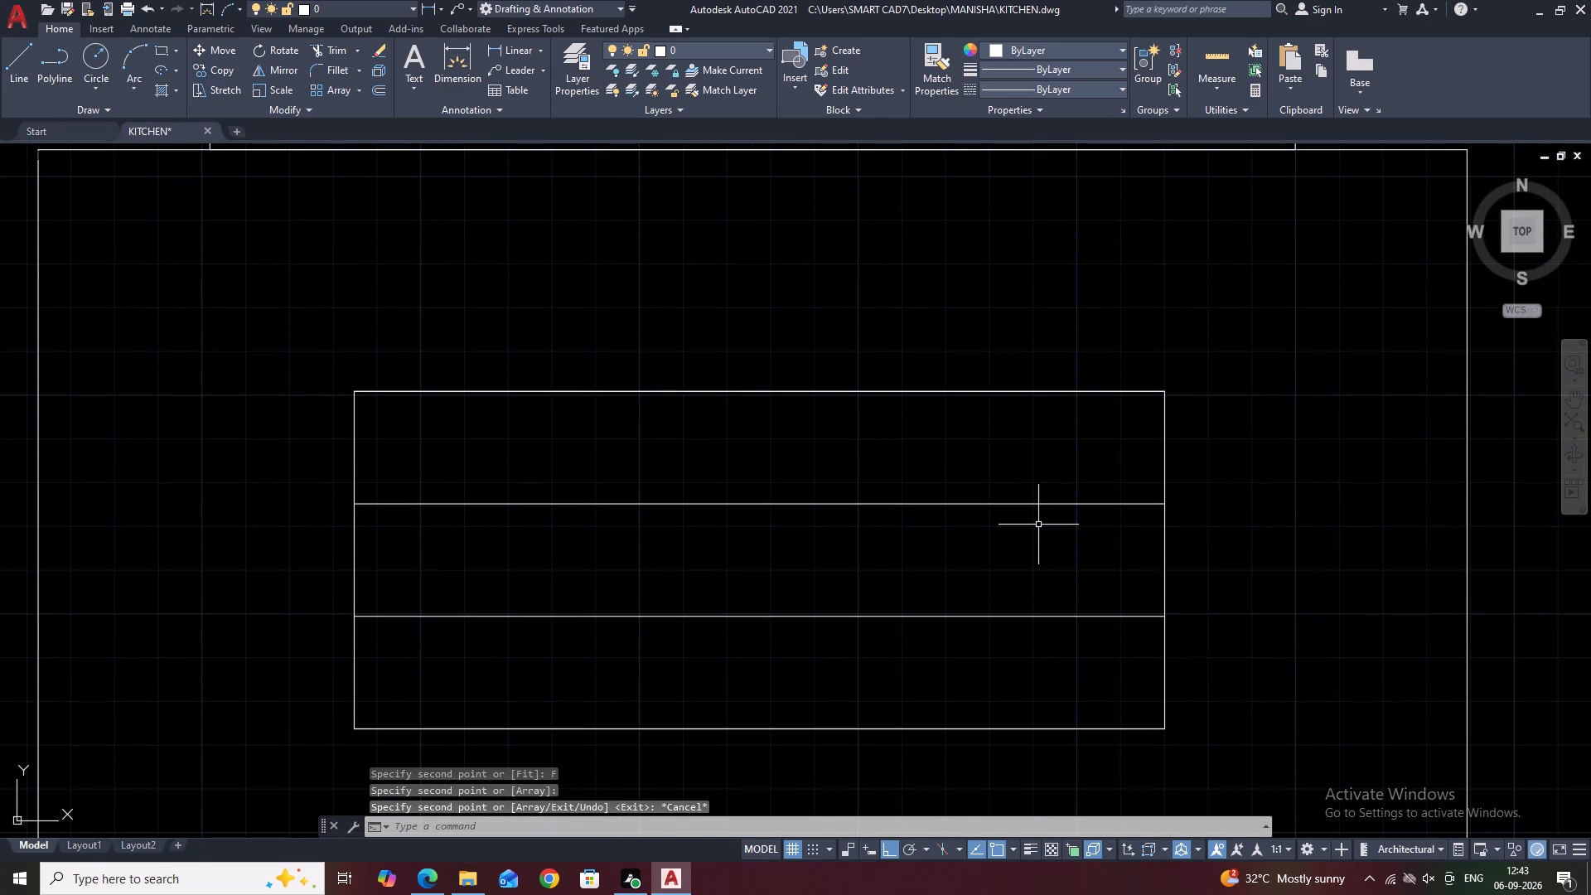
text(F)
key(space)
click(1023, 393)
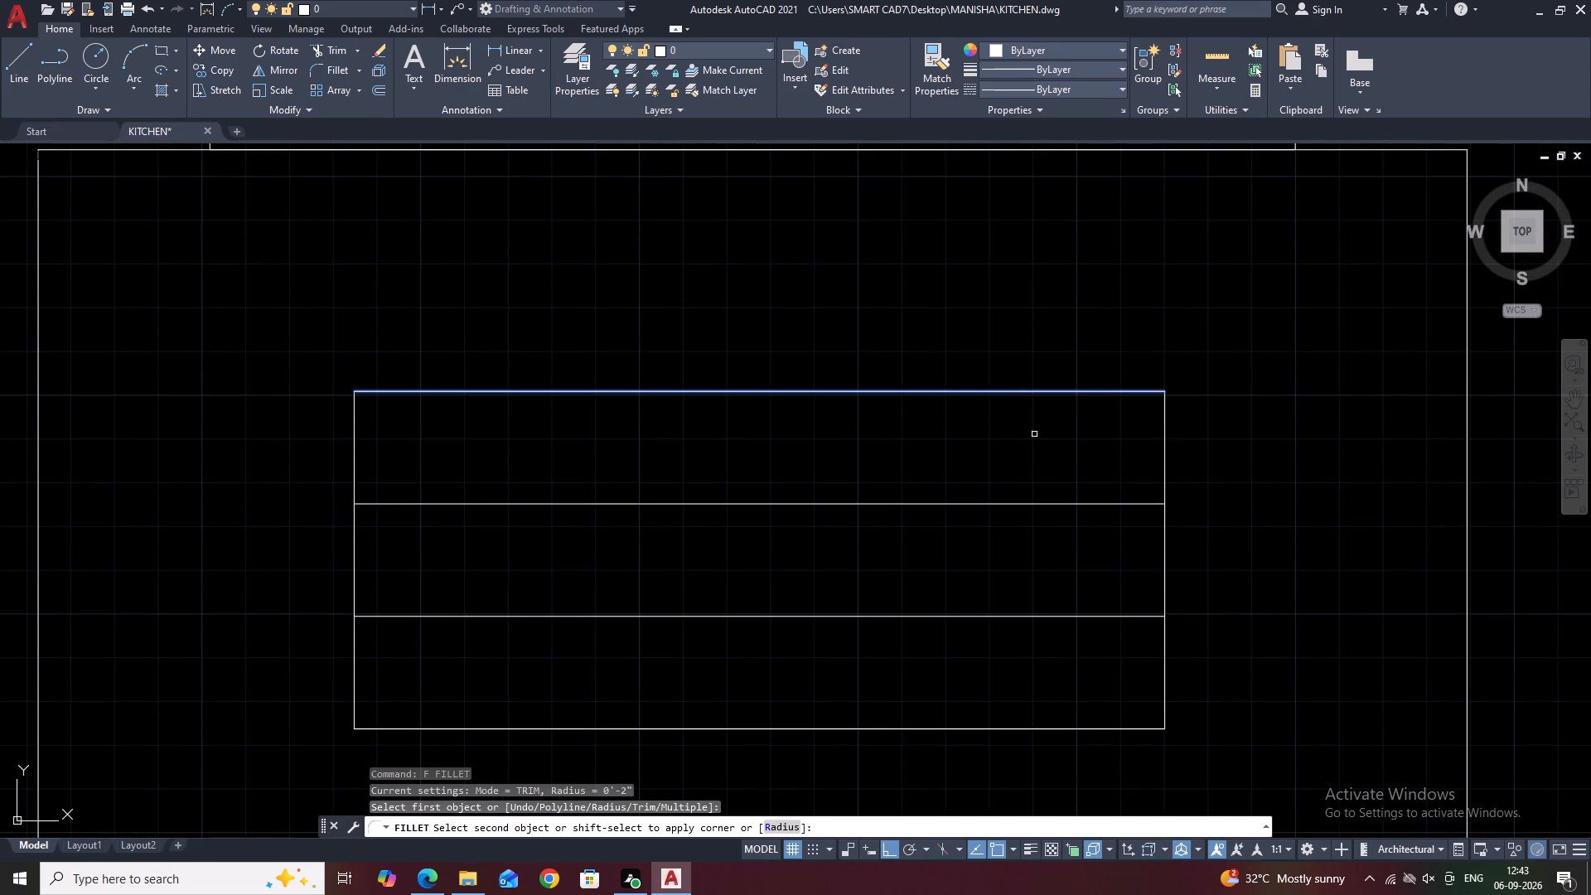
click(1098, 506)
key(space)
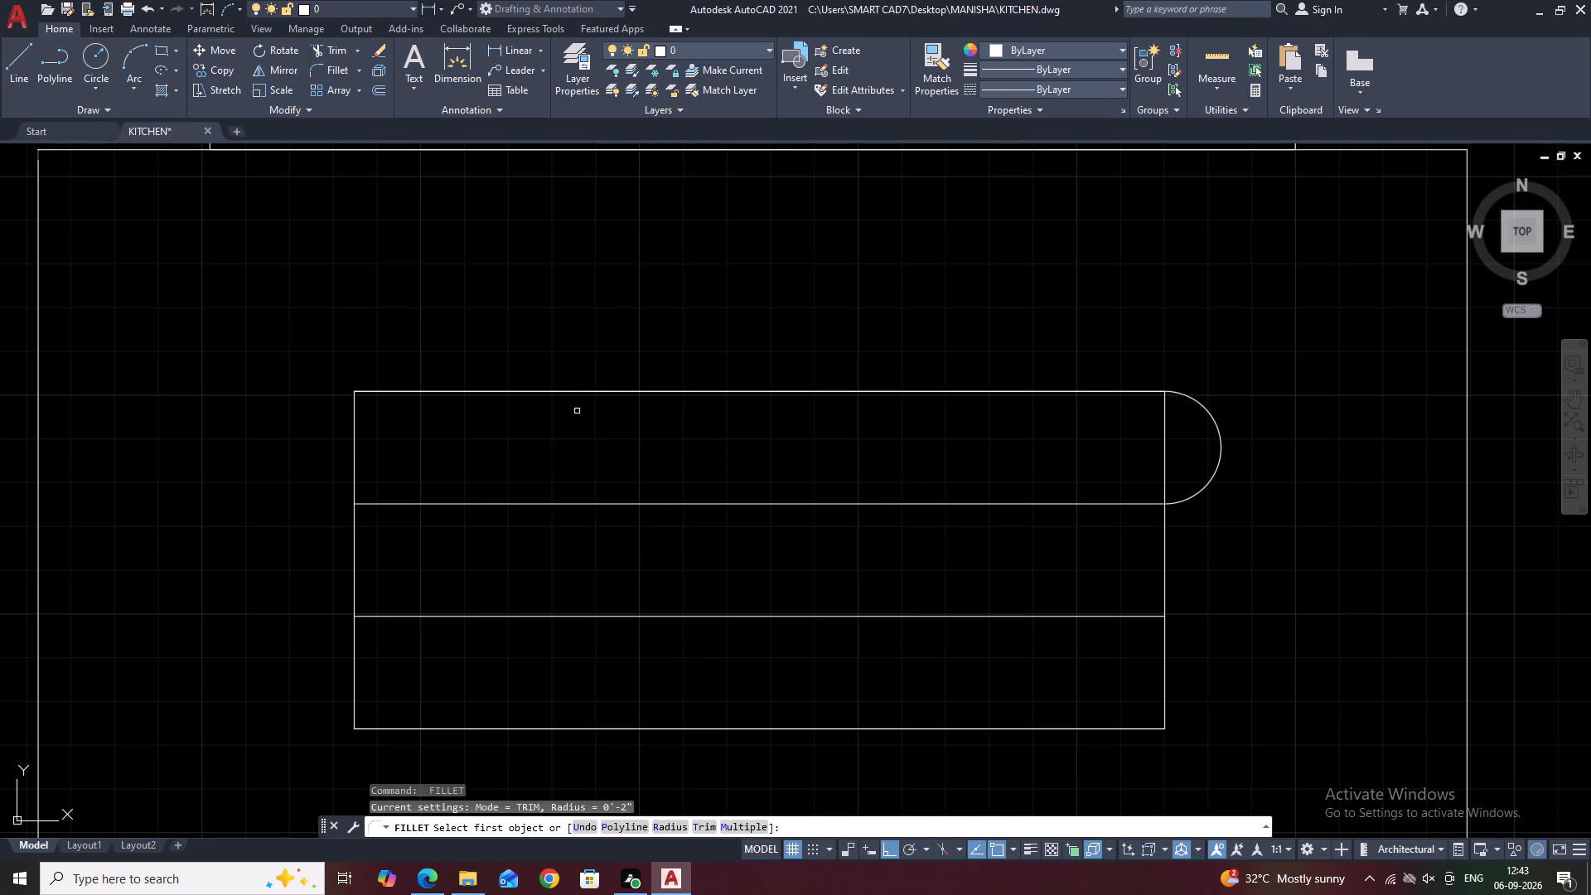
click(562, 392)
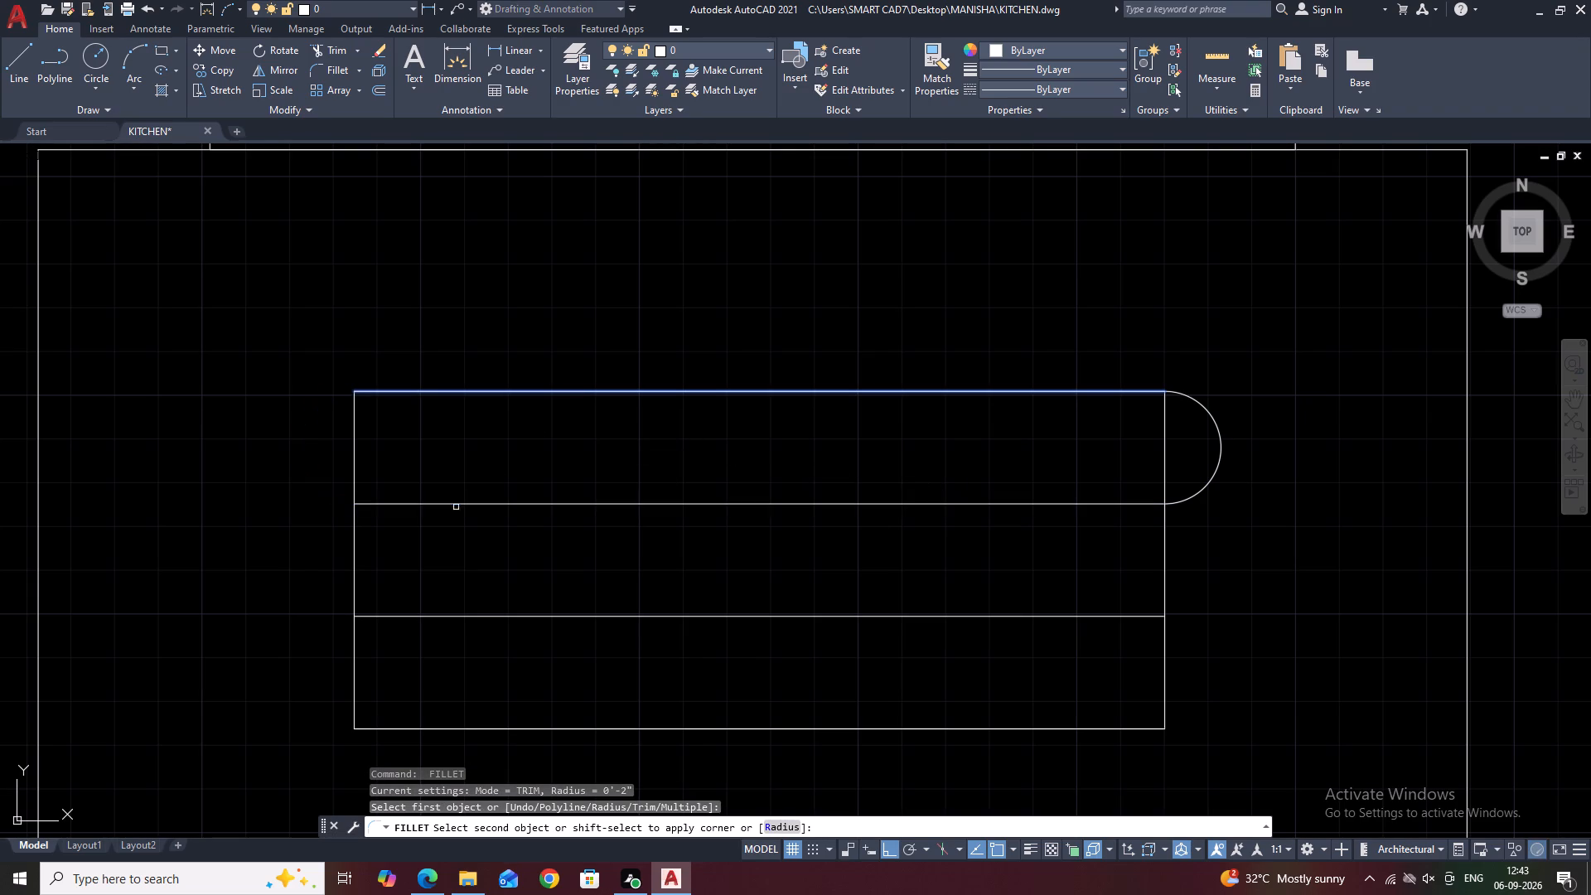
click(456, 507)
click(448, 503)
Fillet the second and third horizontal lines together at both ends, capping the middle strip with semicircles.
key(space)
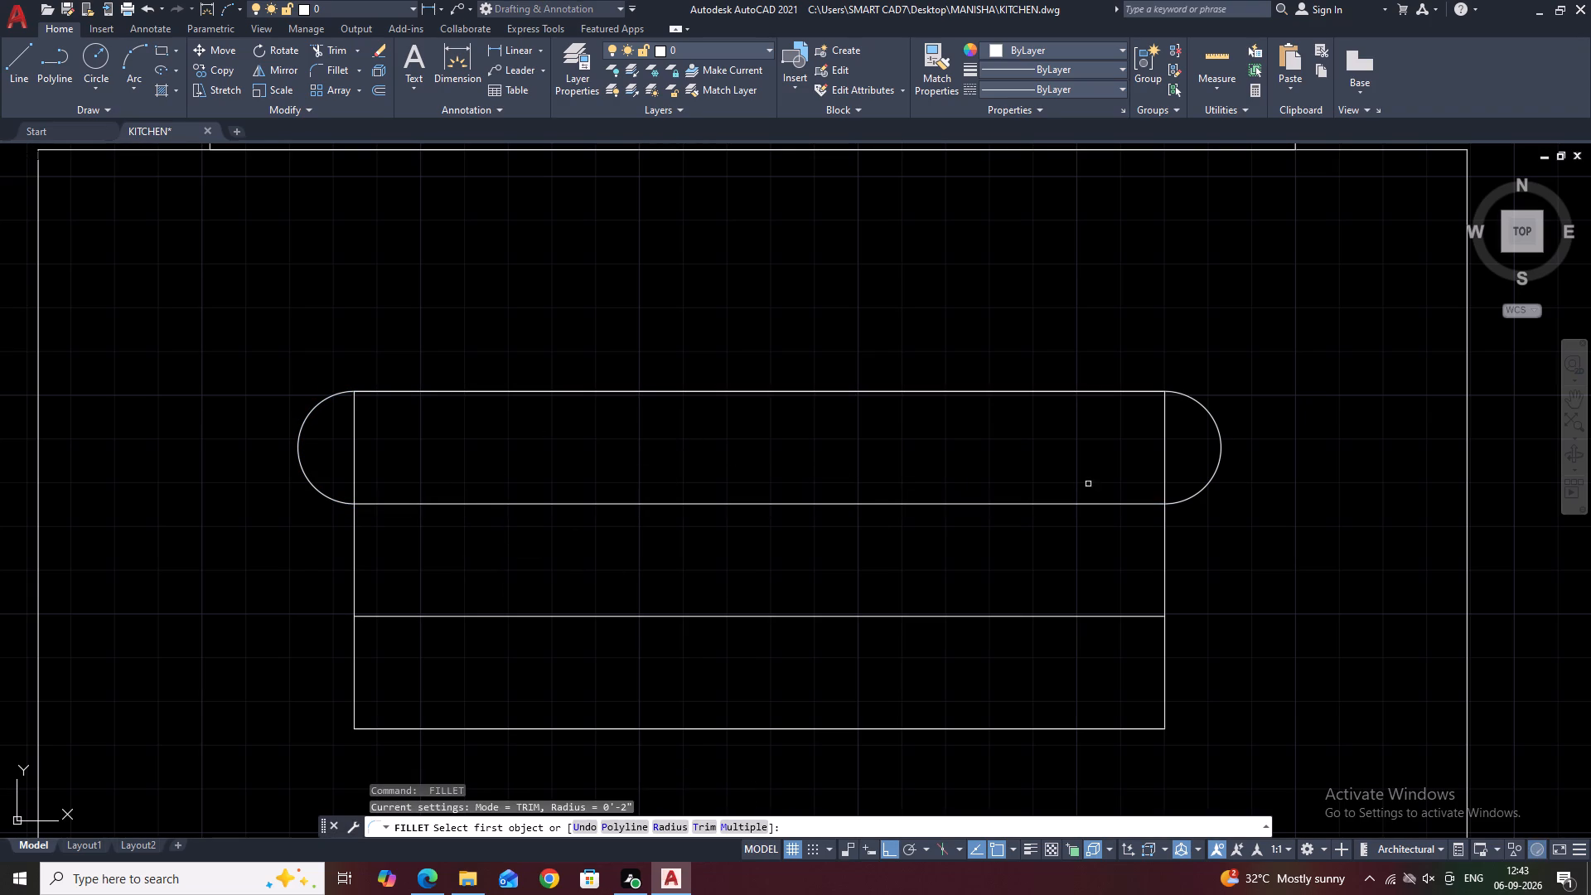
click(1082, 505)
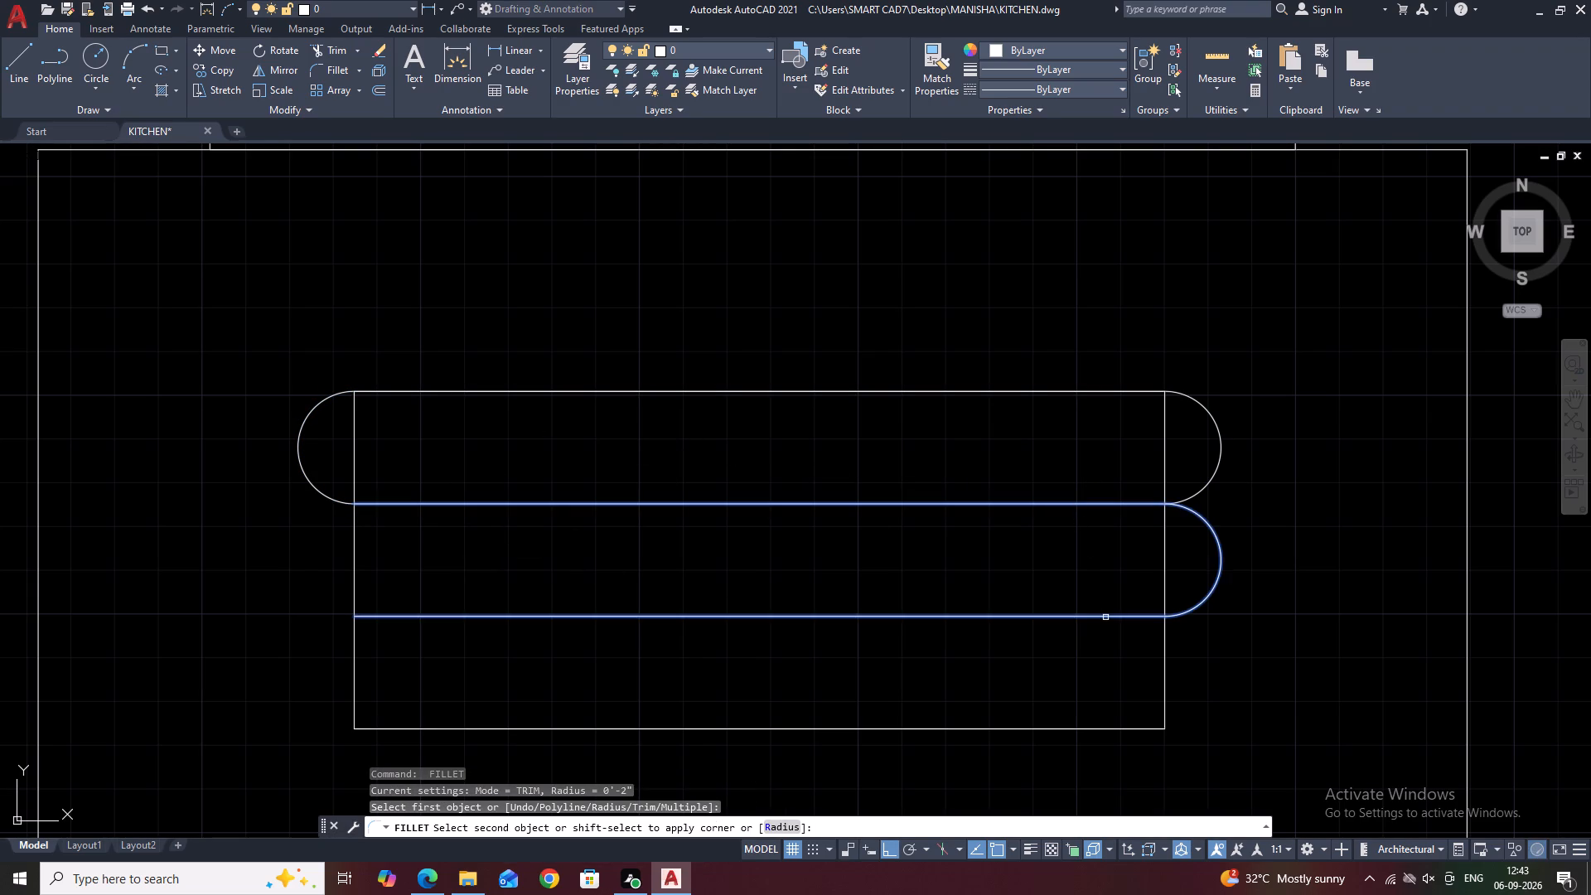
click(1106, 617)
key(space)
click(486, 503)
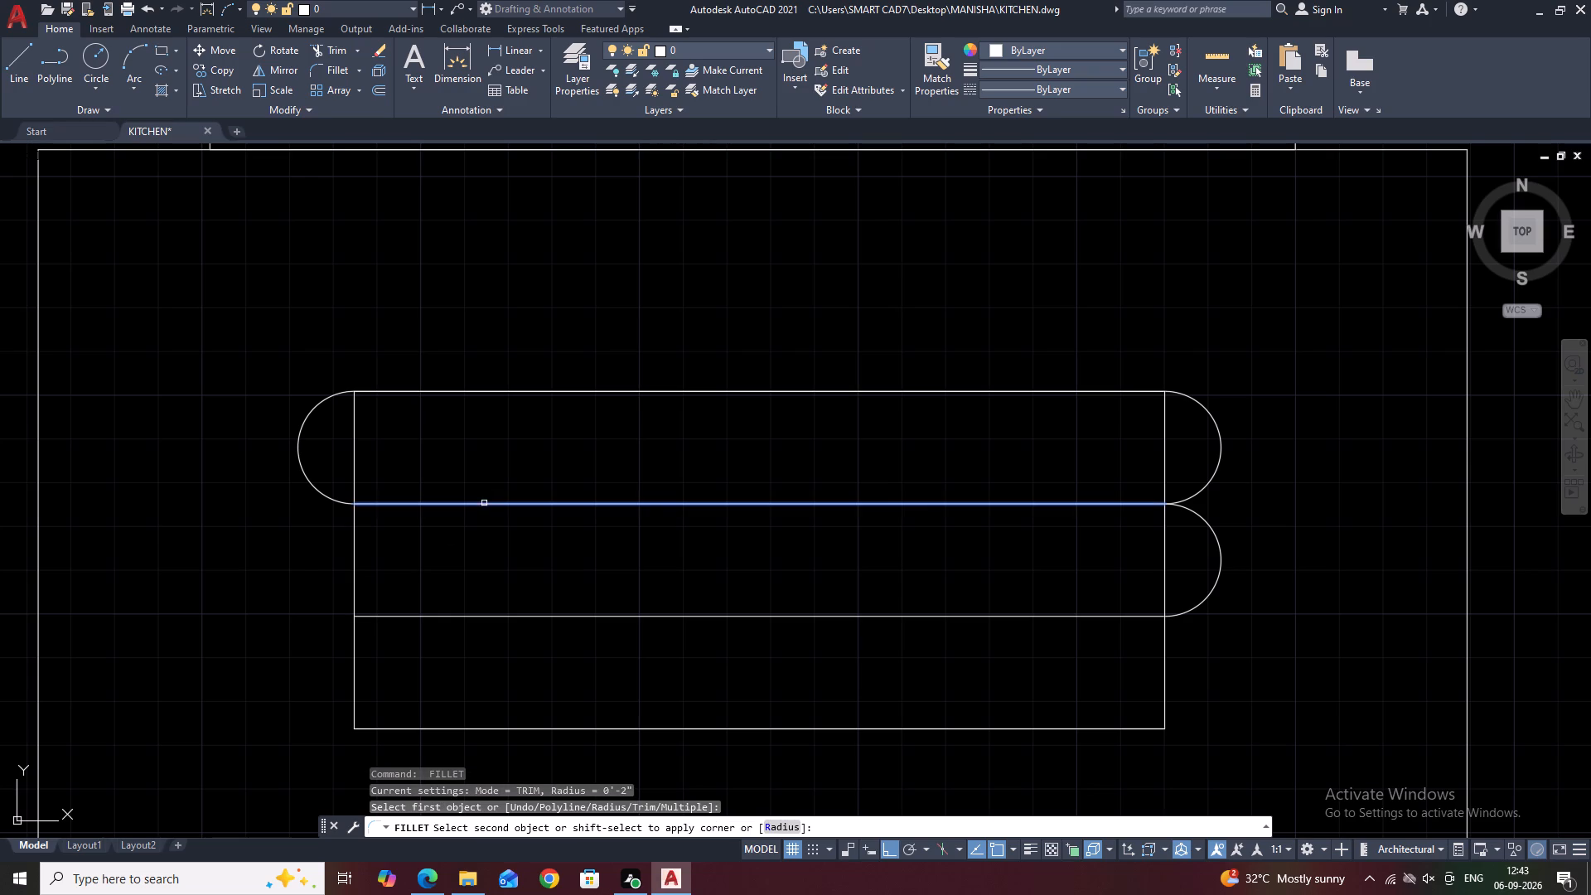
click(398, 616)
Fillet the bottom two horizontal lines together at both ends, capping the lowest strip with semicircles.
scroll(588, 556, down, 3)
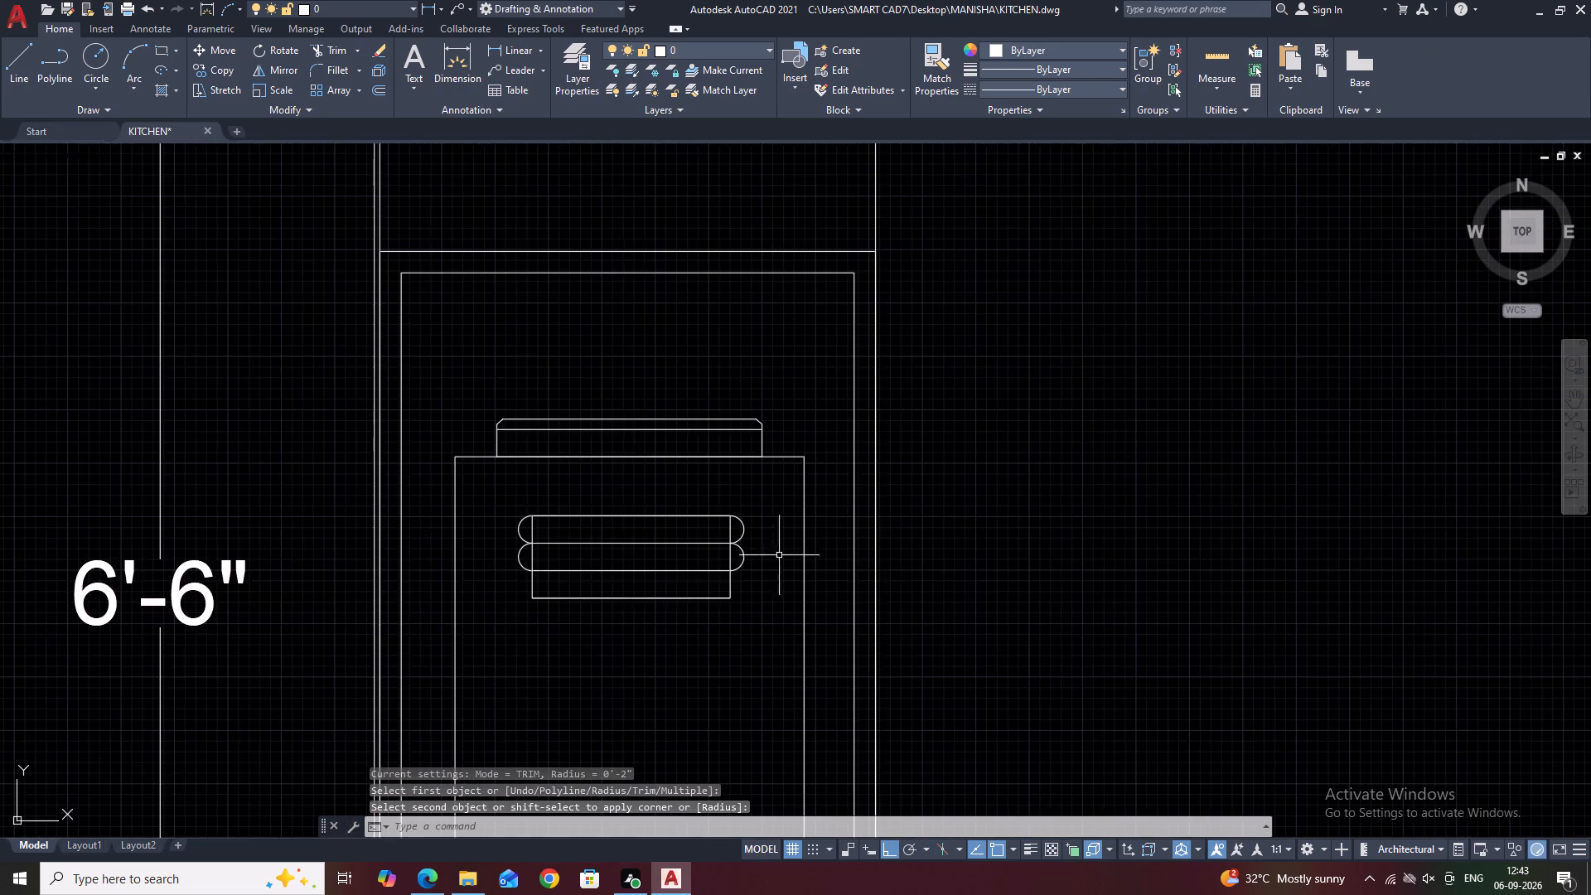
middle_drag(782, 547, 821, 435)
key(space)
scroll(726, 482, up, 2)
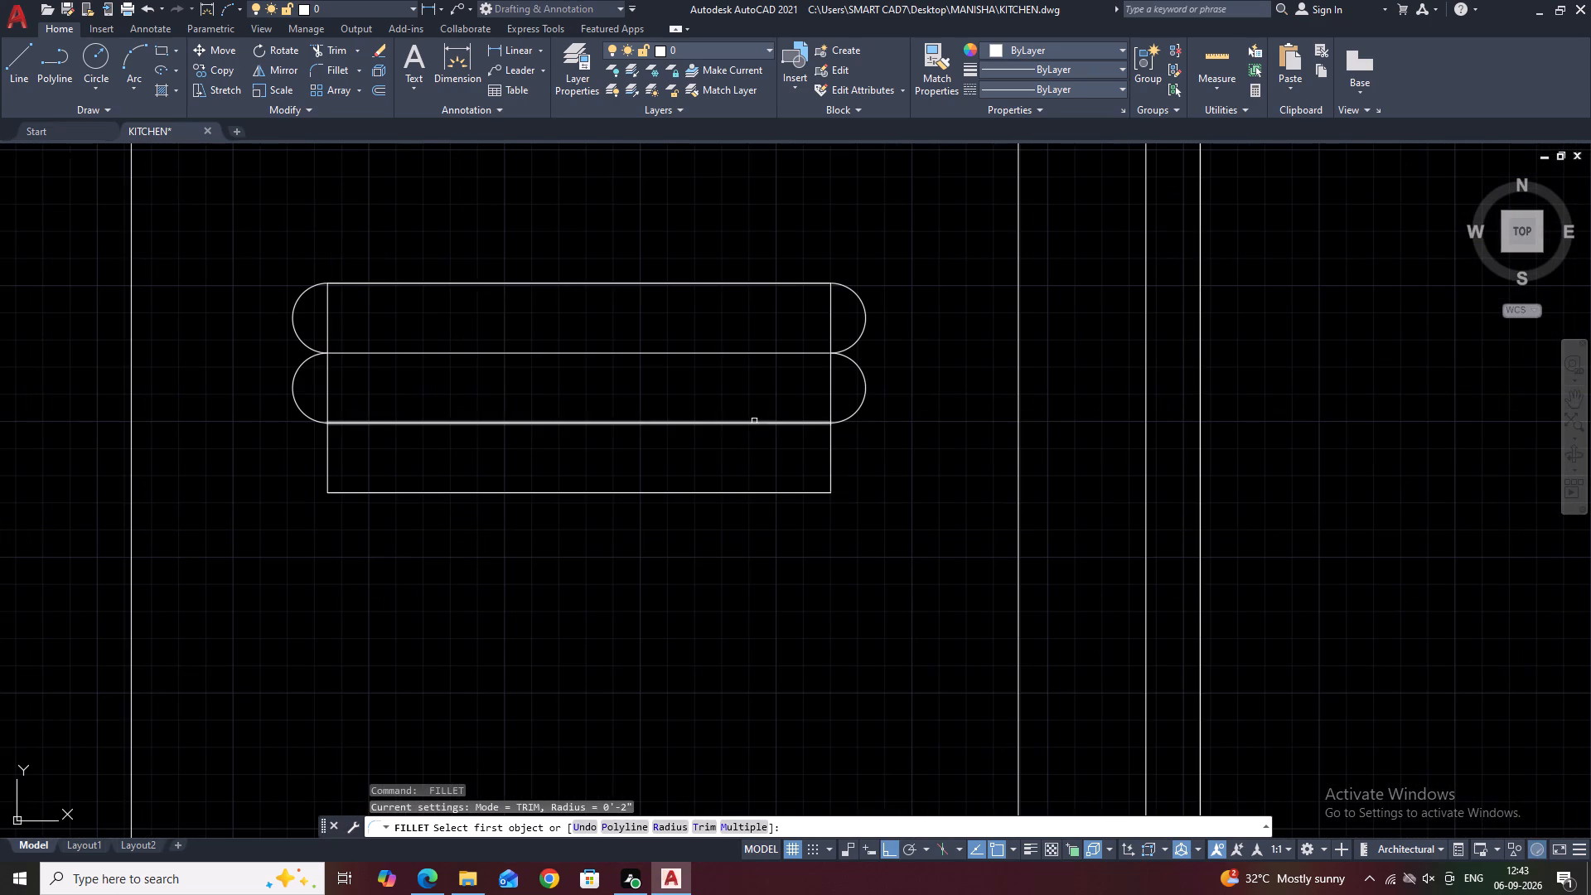
click(754, 421)
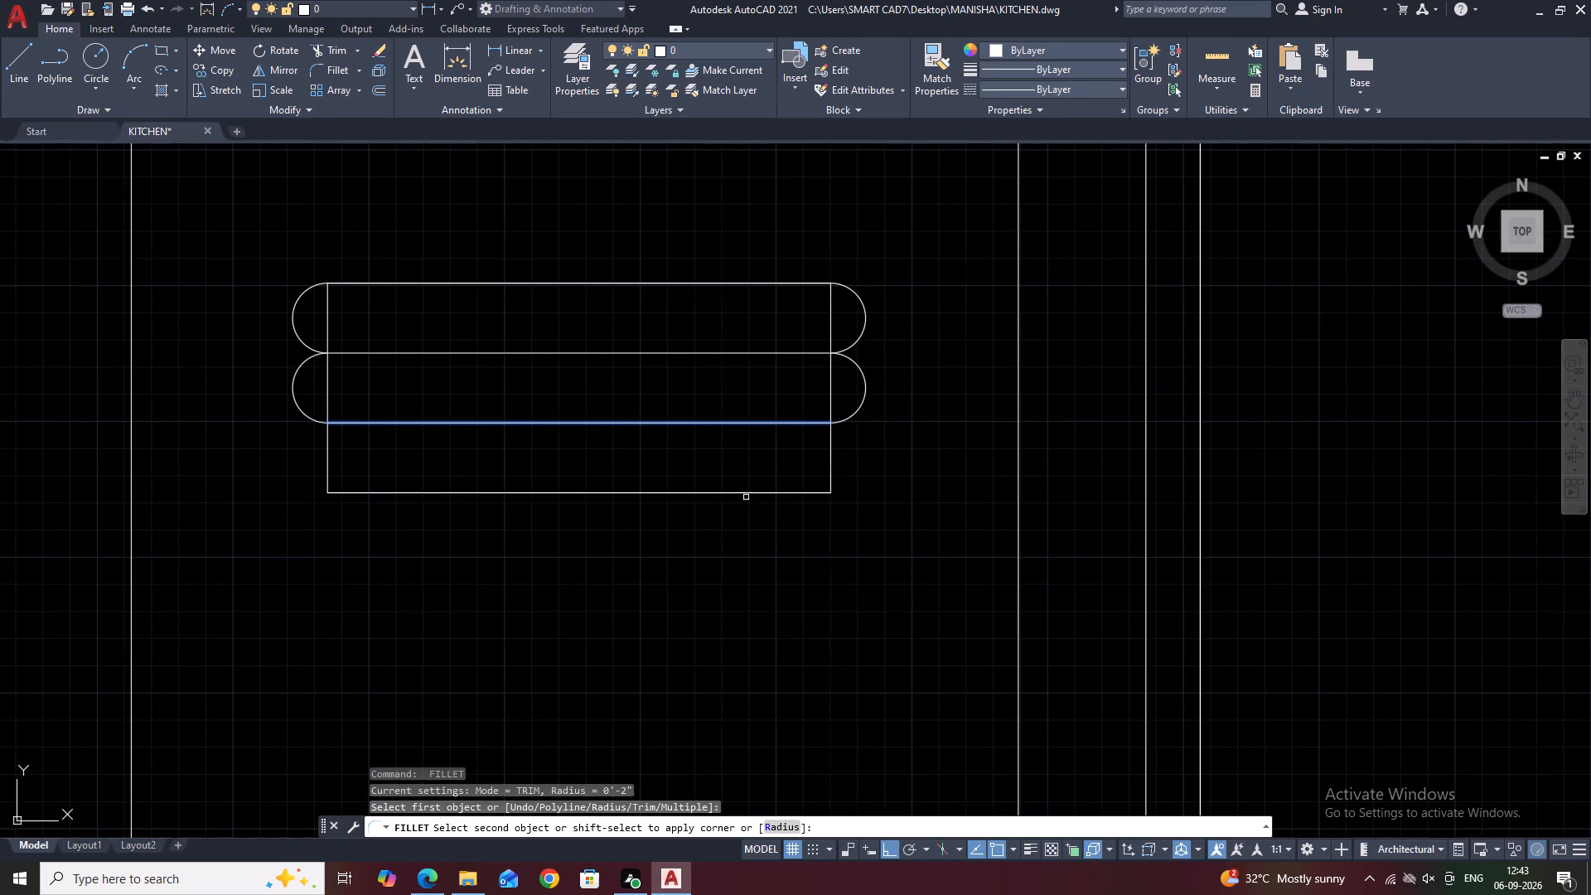
click(748, 494)
key(space)
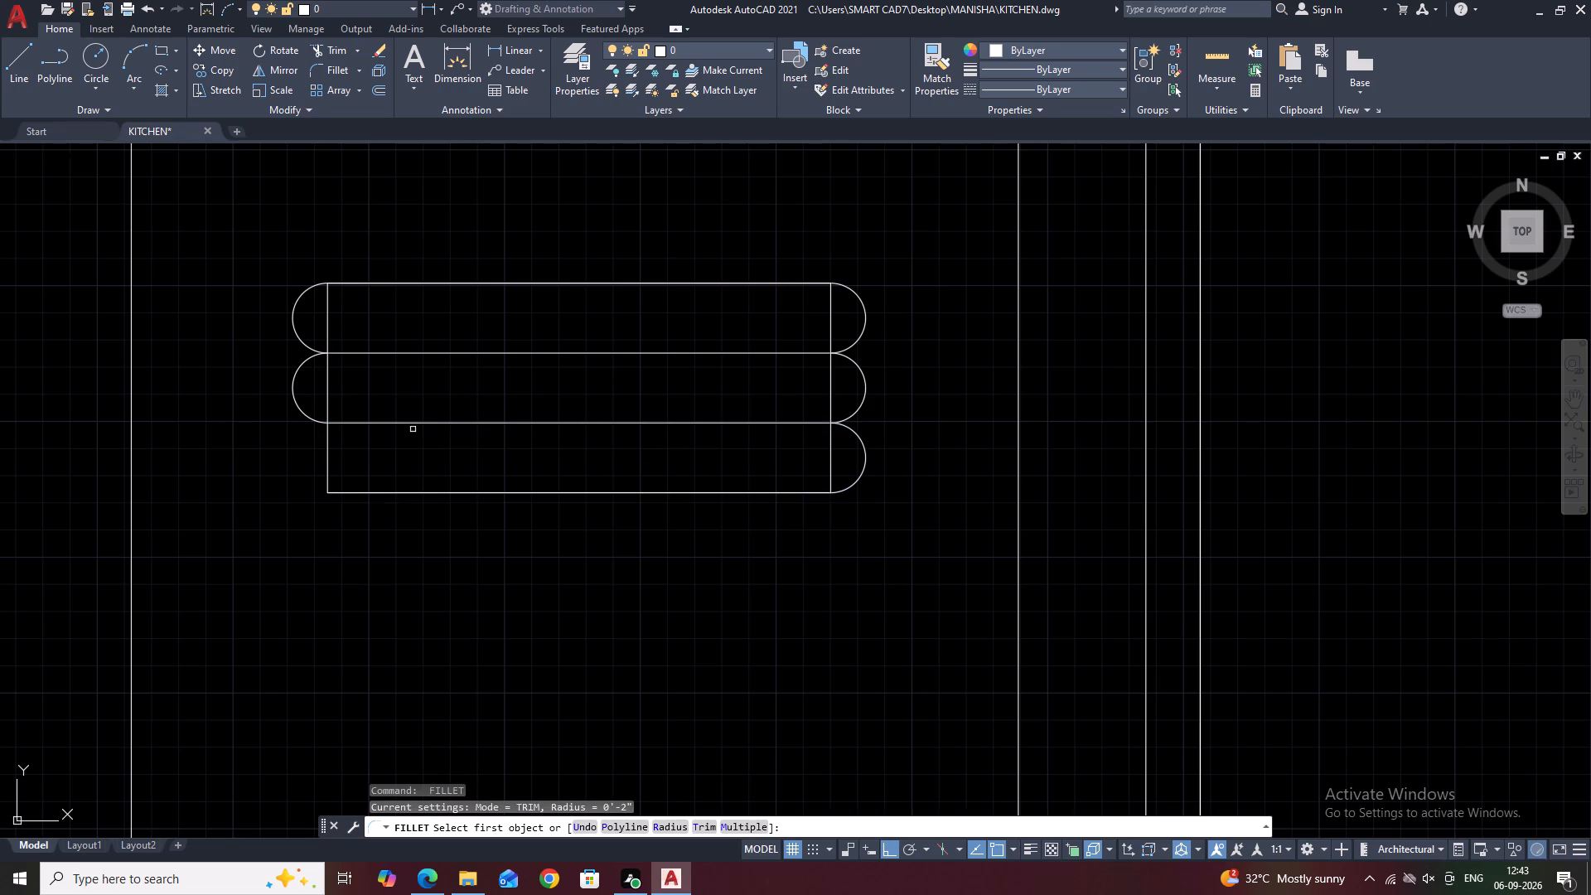
click(414, 423)
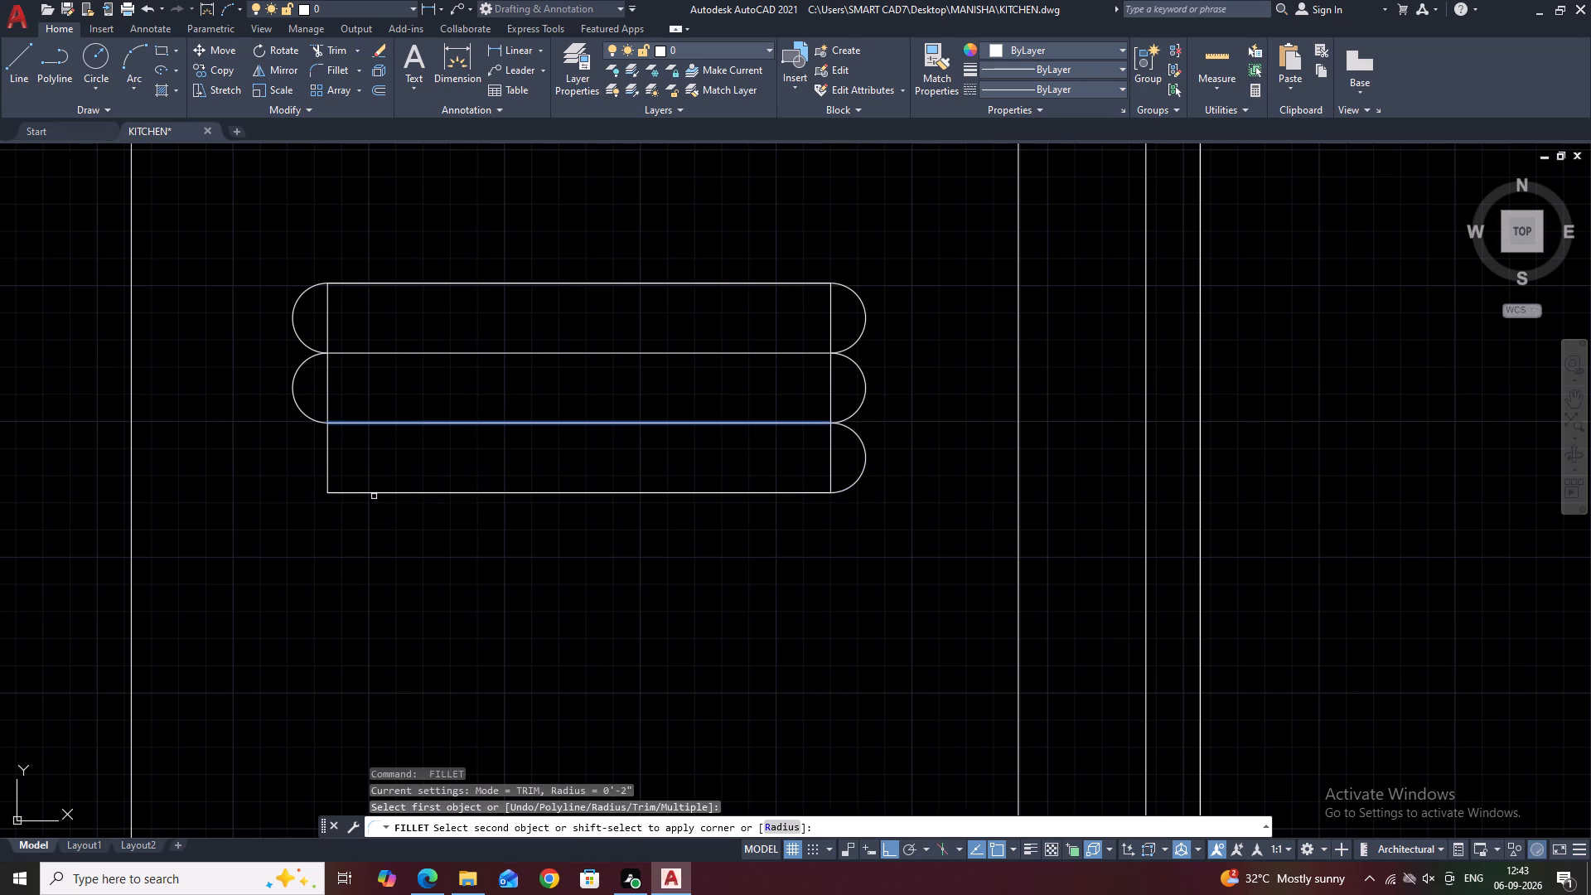
click(366, 494)
key(Escape)
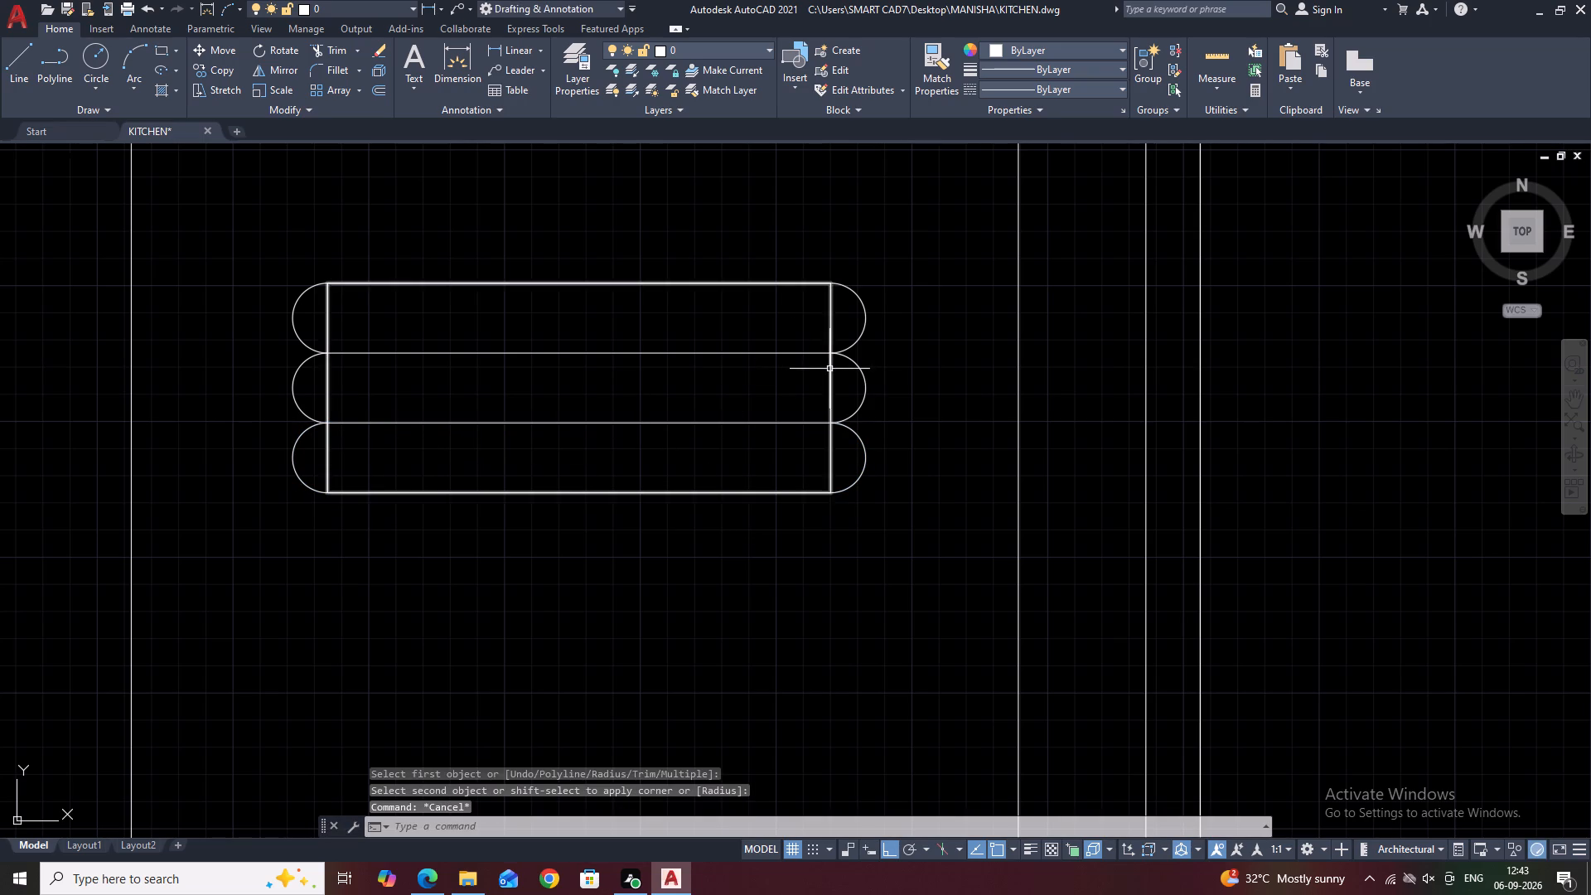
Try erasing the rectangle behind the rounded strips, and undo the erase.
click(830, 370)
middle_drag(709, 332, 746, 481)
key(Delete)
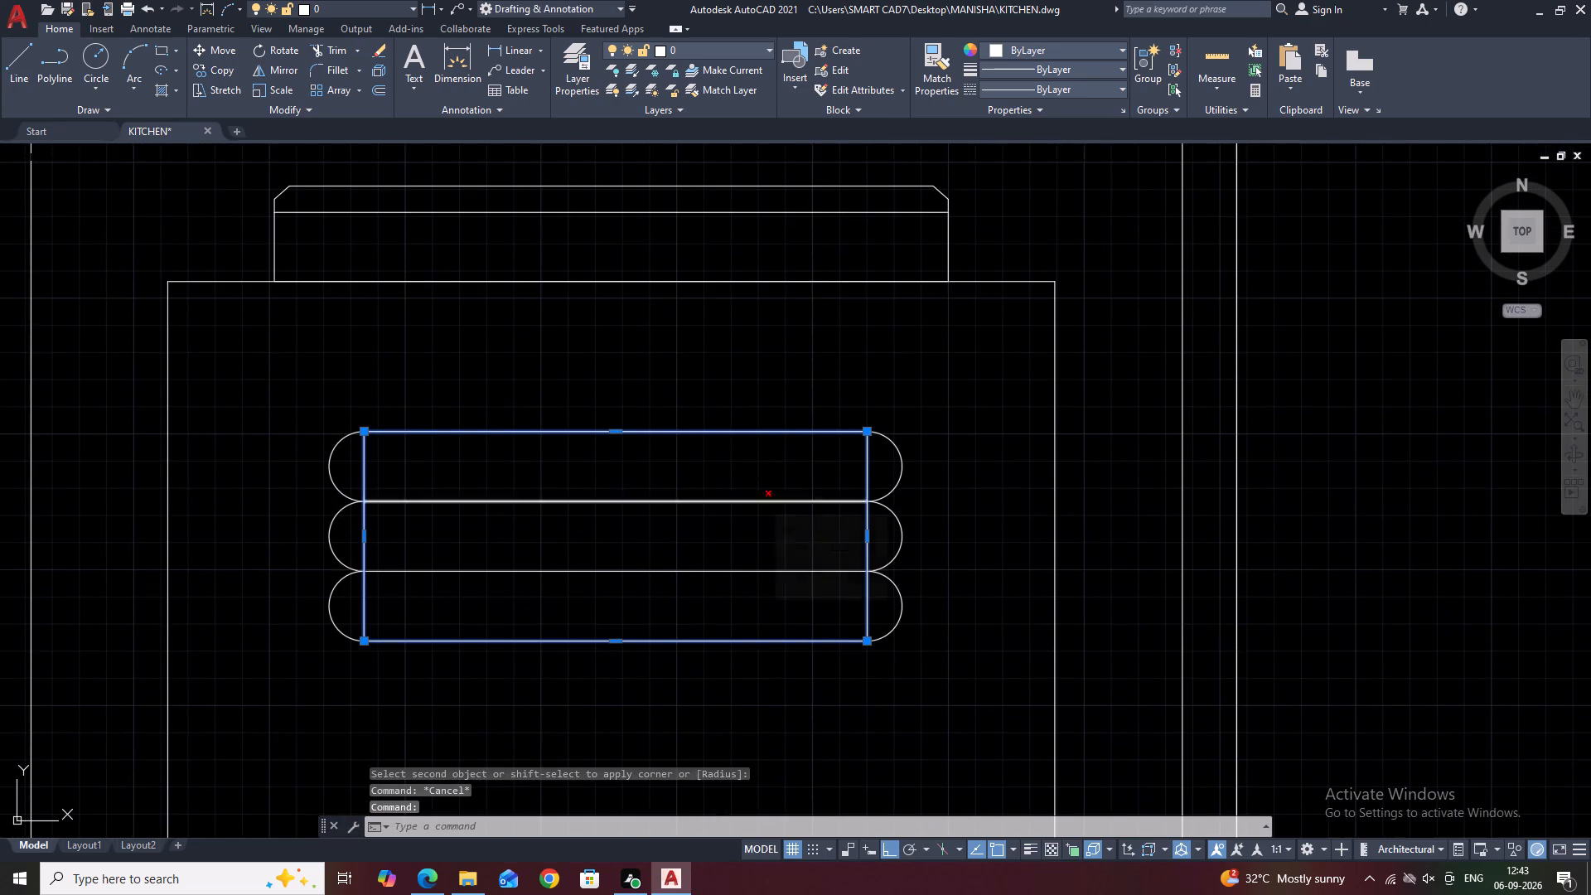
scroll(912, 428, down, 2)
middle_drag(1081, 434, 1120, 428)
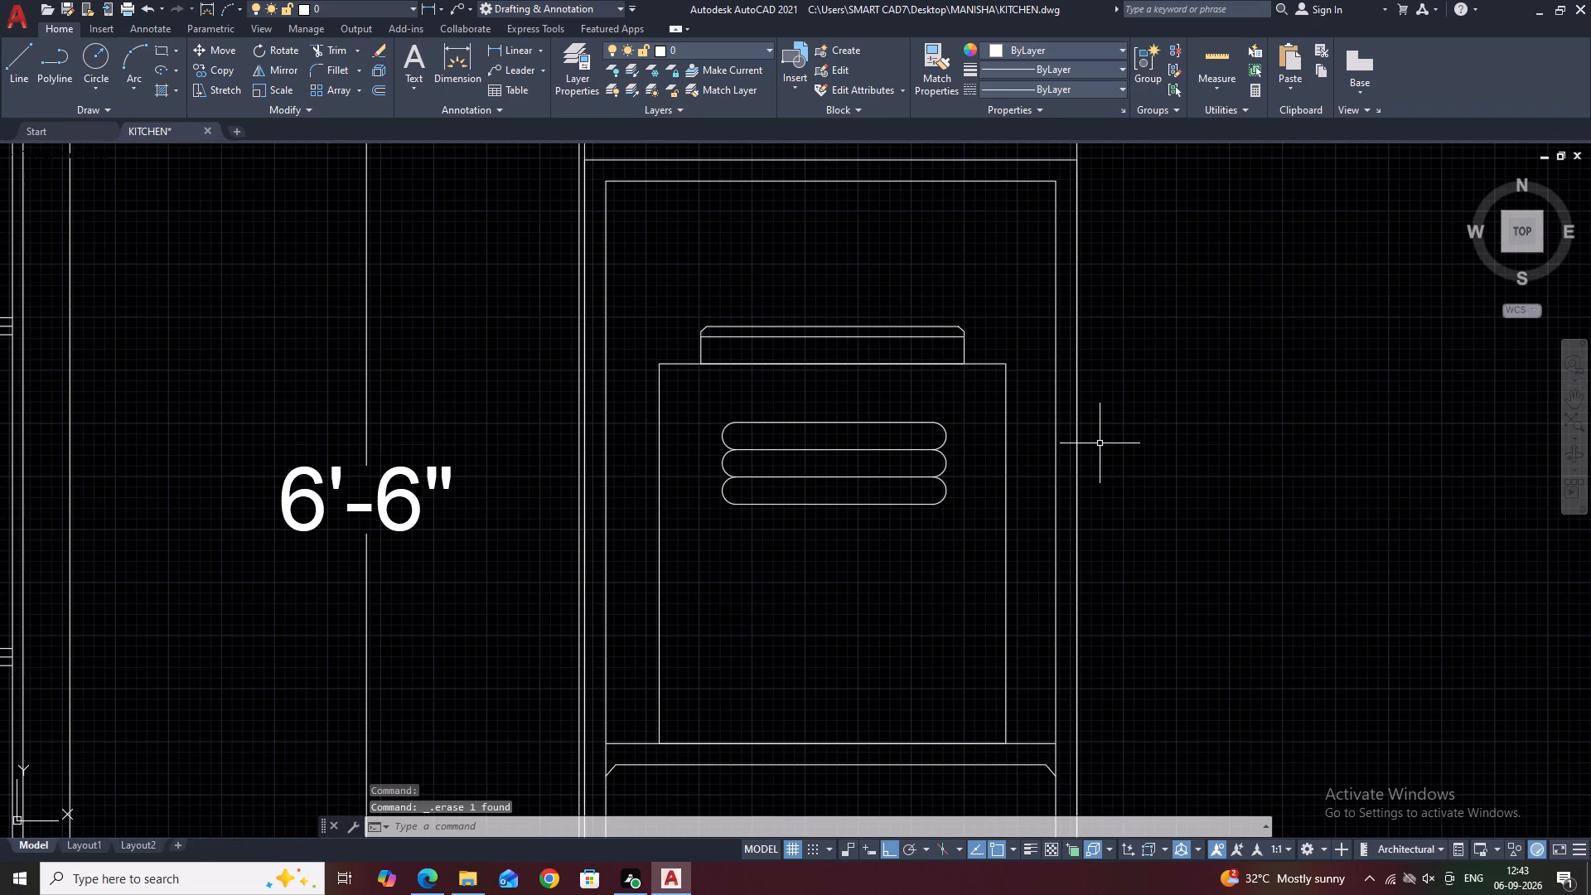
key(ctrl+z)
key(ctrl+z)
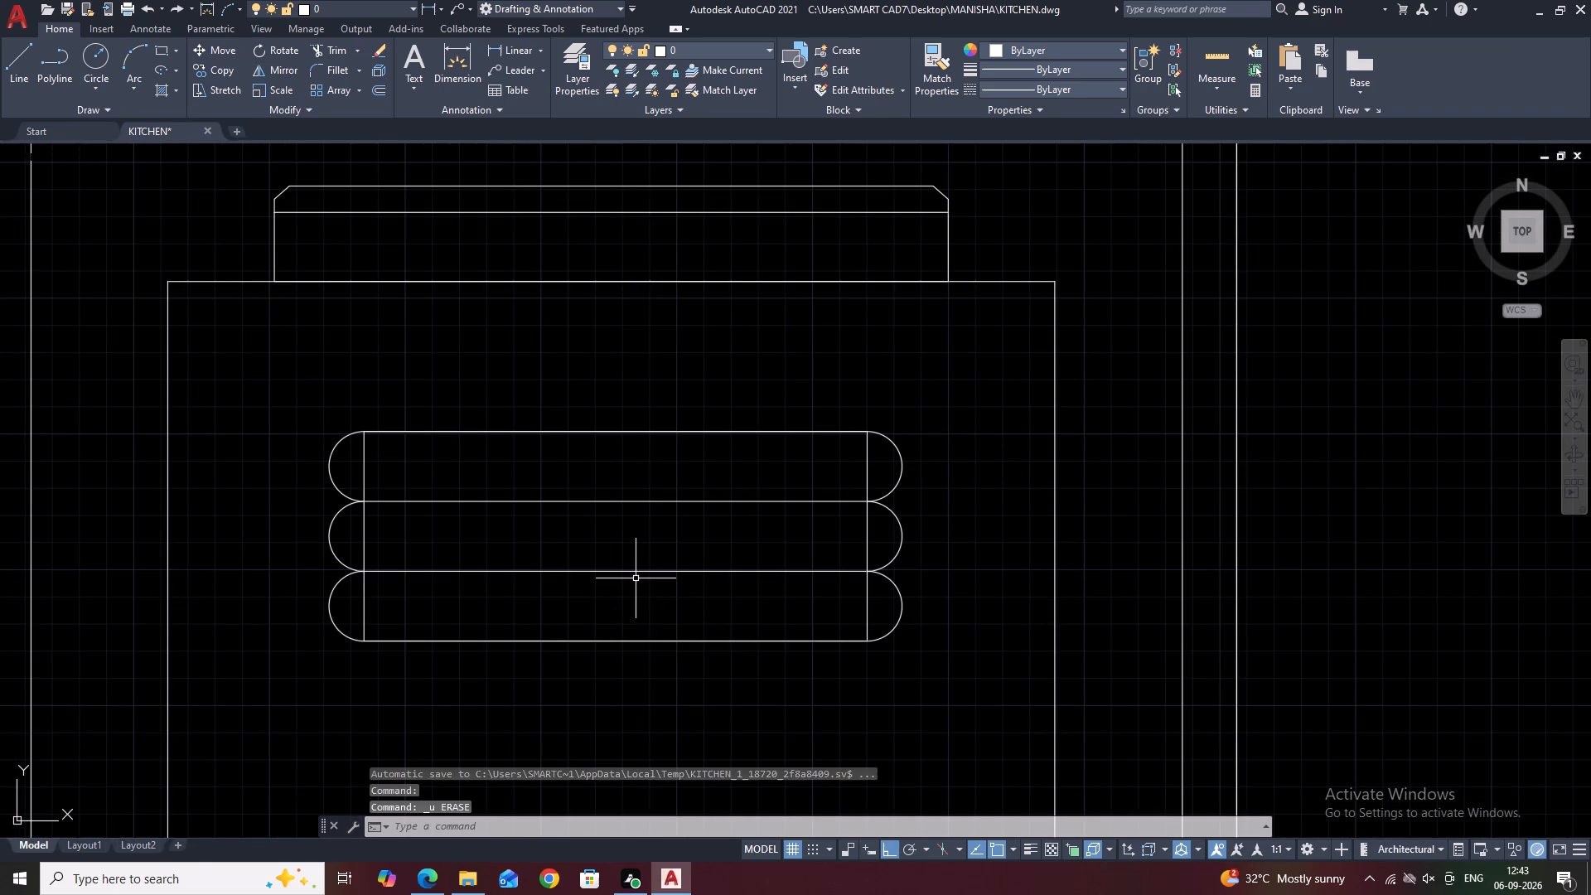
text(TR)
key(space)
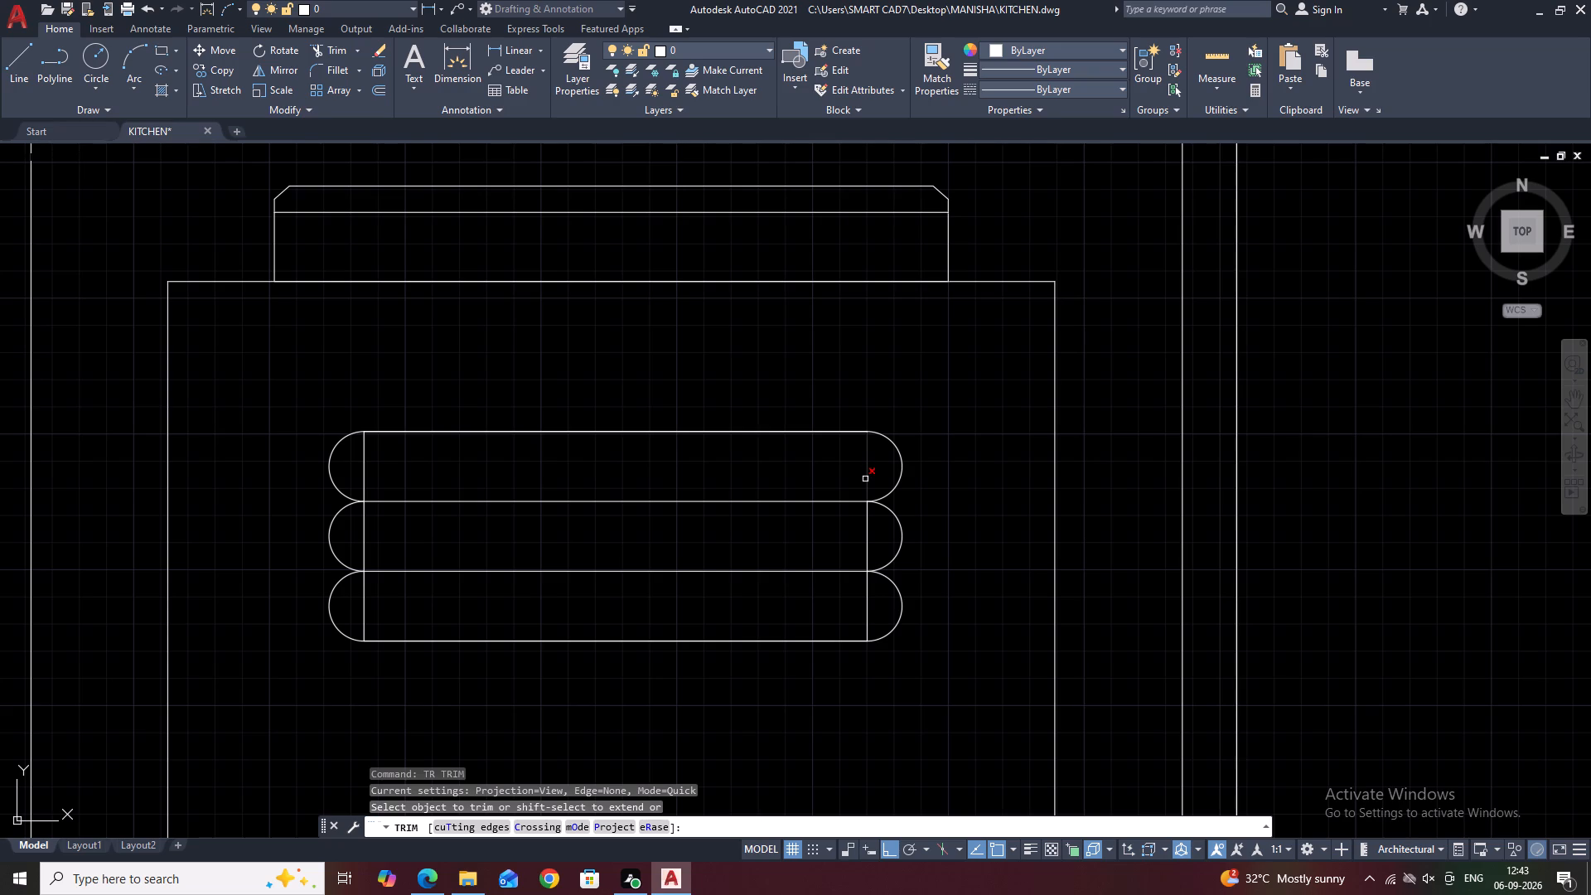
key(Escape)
Narrow the rectangle over the strips by stretching its right and left edges inward.
click(873, 477)
click(844, 454)
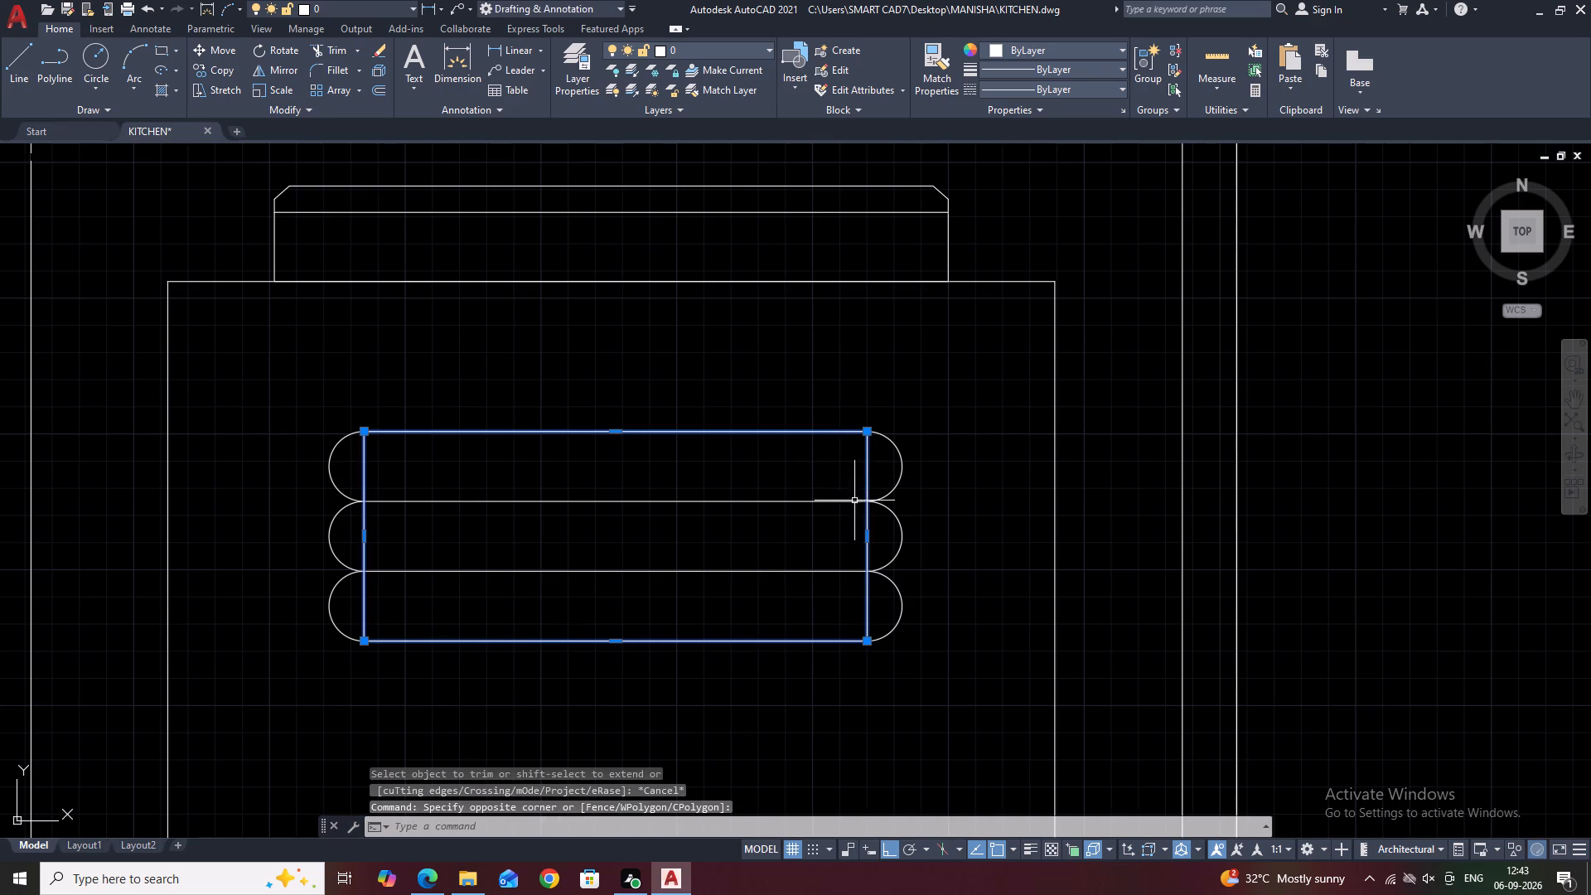
click(865, 535)
click(821, 529)
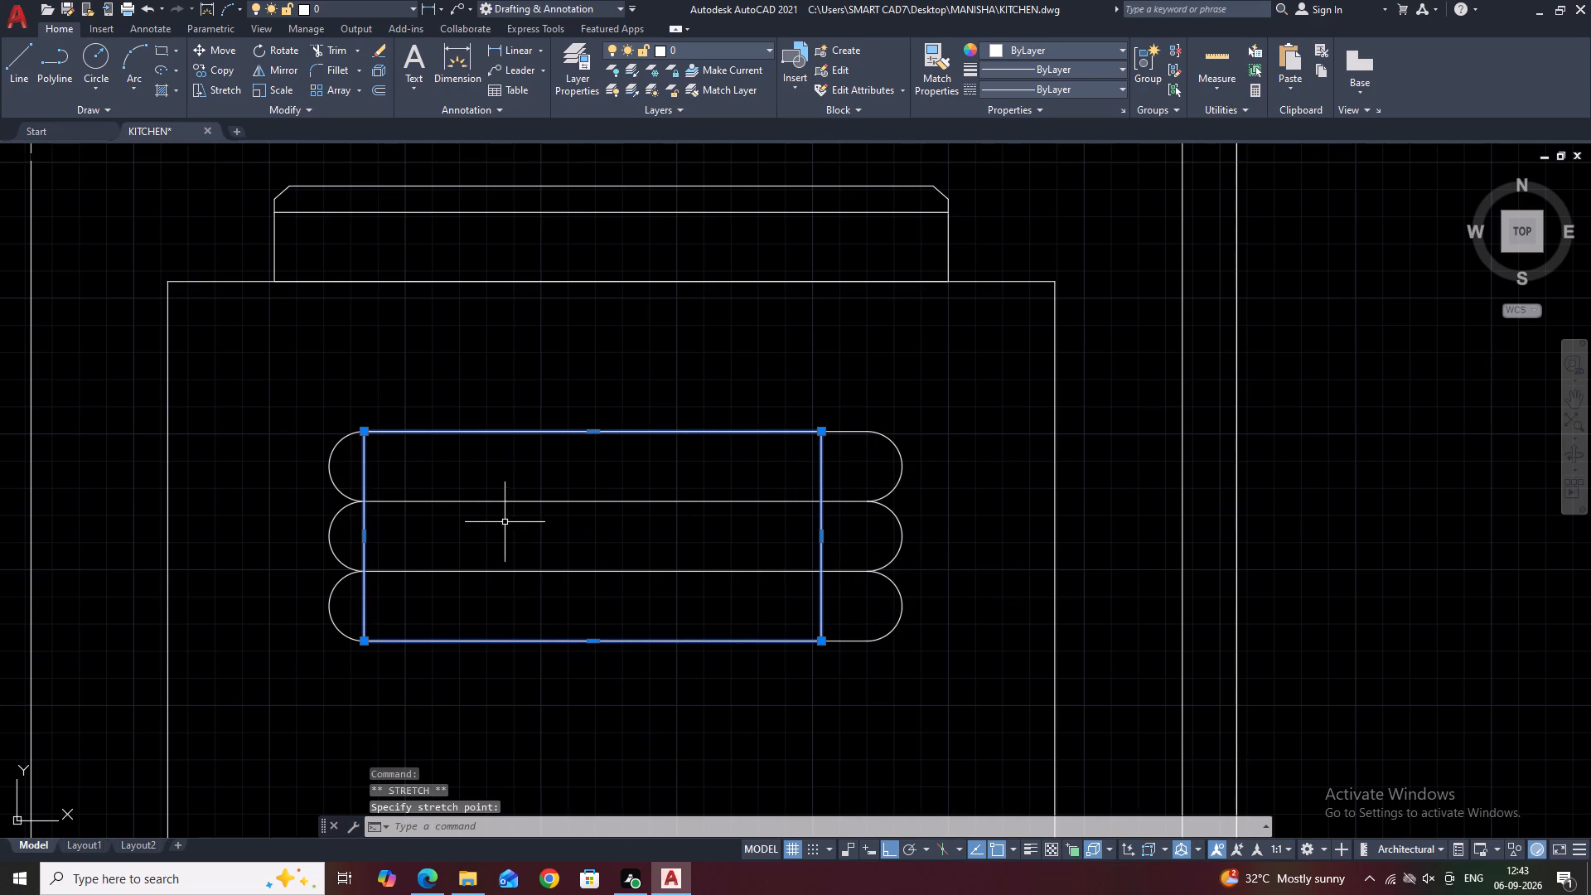
click(363, 531)
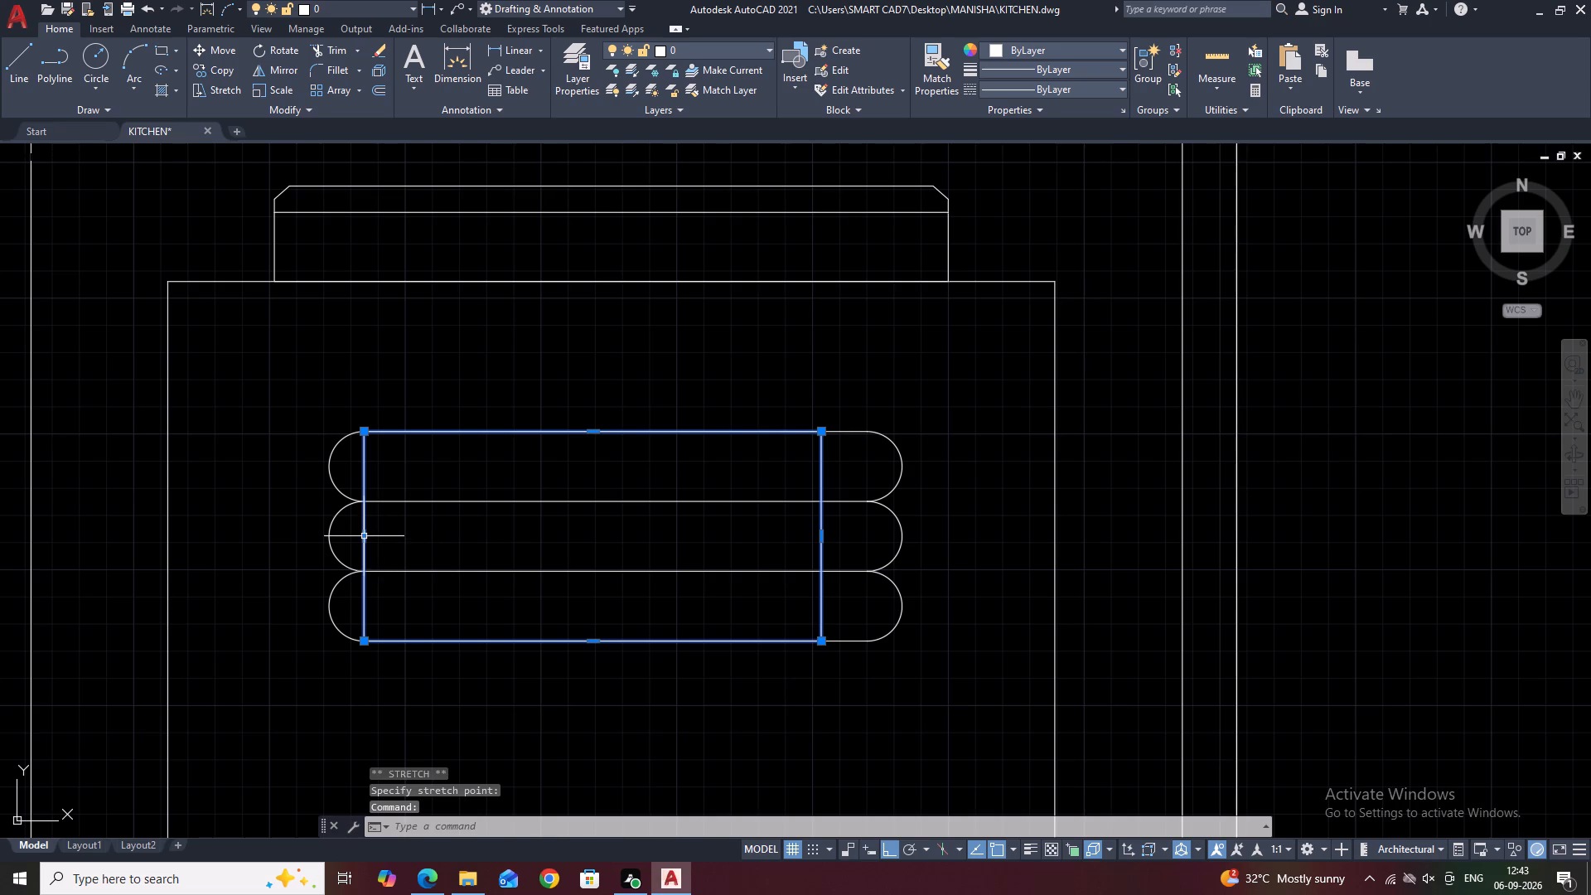
click(360, 534)
click(431, 544)
Move the narrowed rectangle by its top-edge midpoint to the midpoint of the top strip's upper edge.
middle_drag(836, 561, 1048, 622)
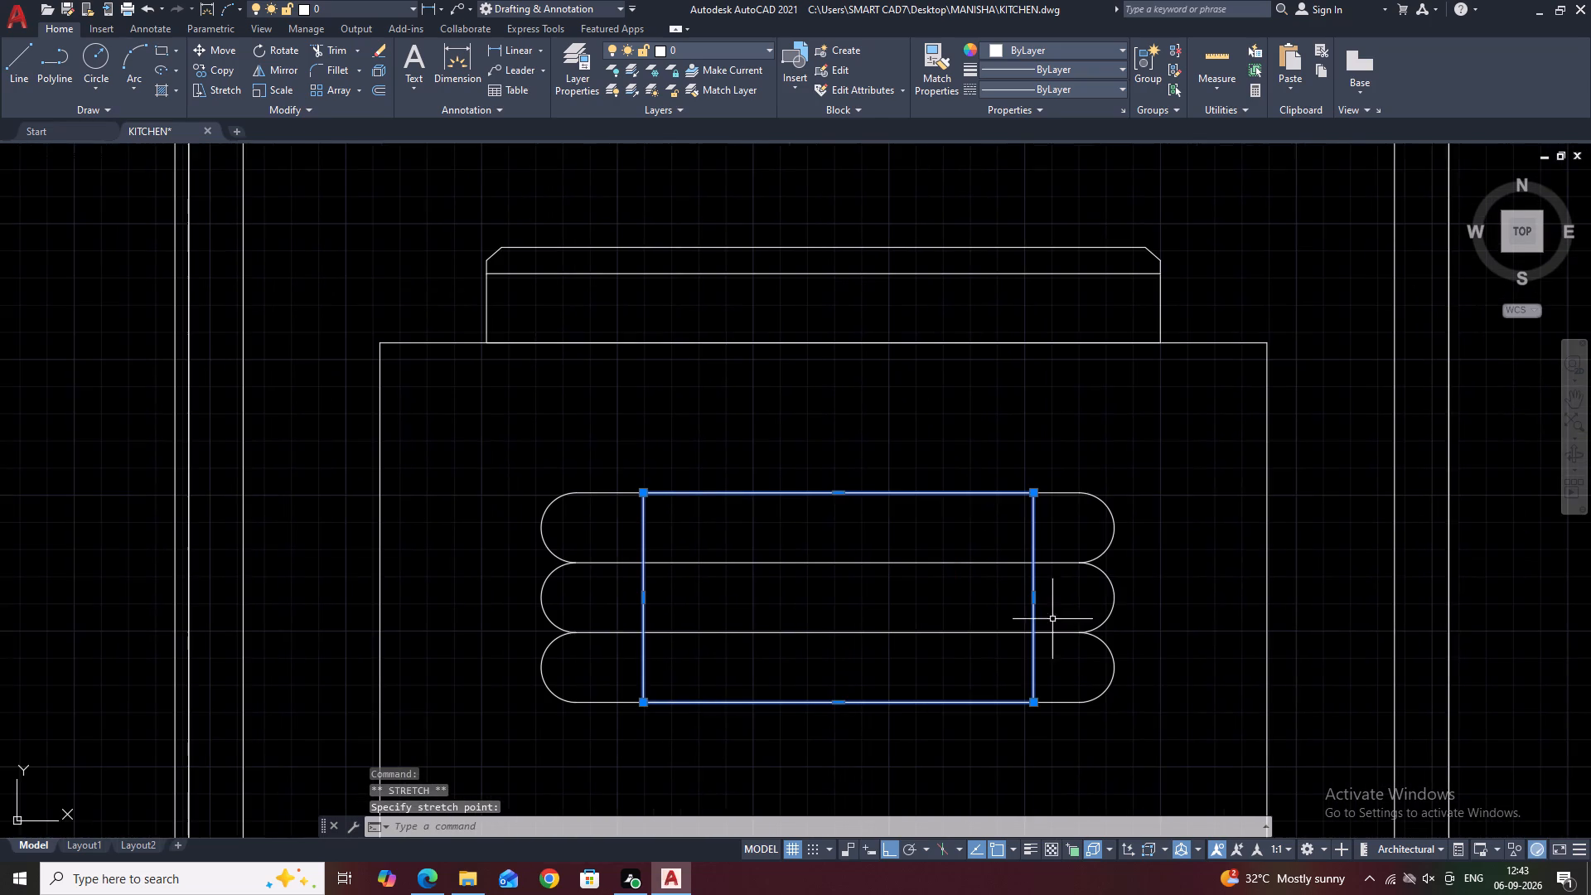
key(m)
key(space)
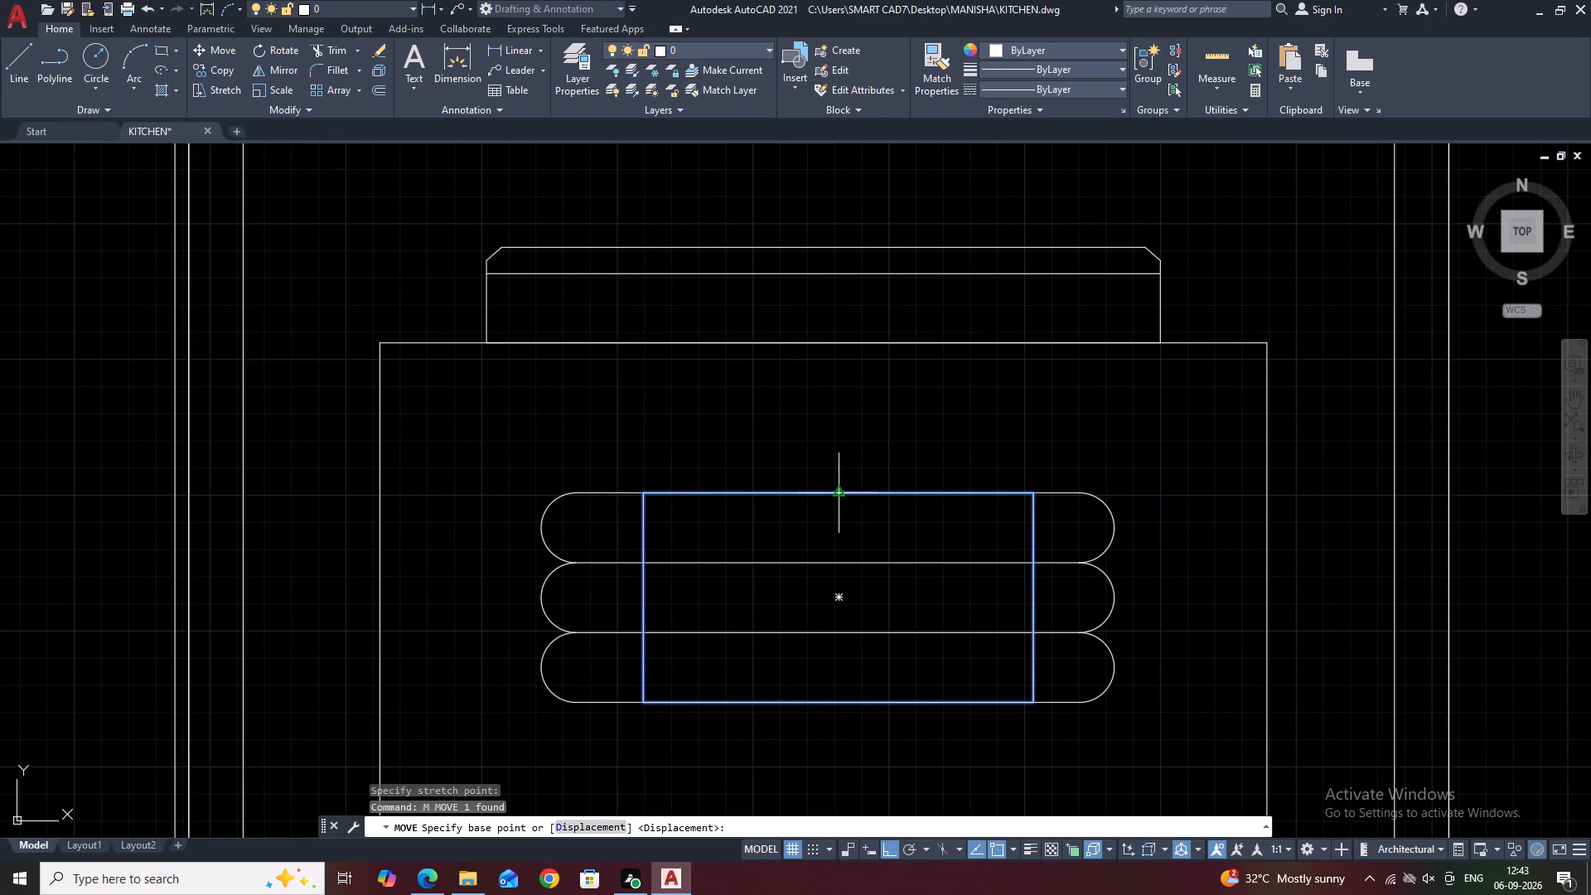
click(839, 491)
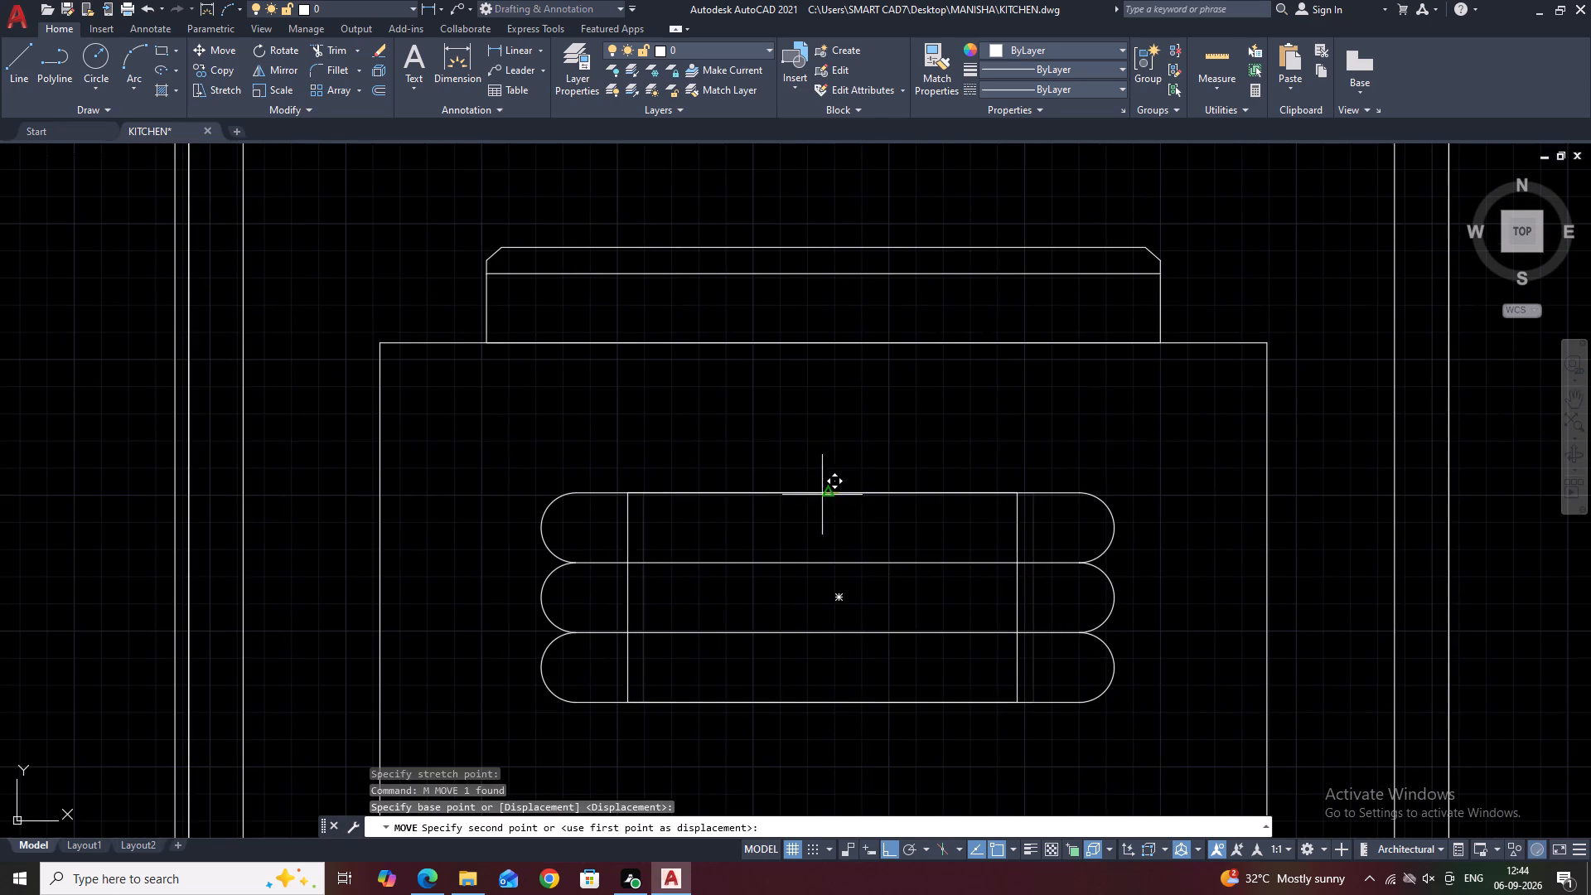
click(825, 495)
Draw a circle of about 1" radius to the right of the top strip, inside the appliance body.
scroll(921, 527, down, 2)
middle_drag(1006, 540, 1056, 481)
middle_drag(978, 559, 993, 433)
middle_drag(1125, 431, 1060, 497)
scroll(1127, 436, down, 1)
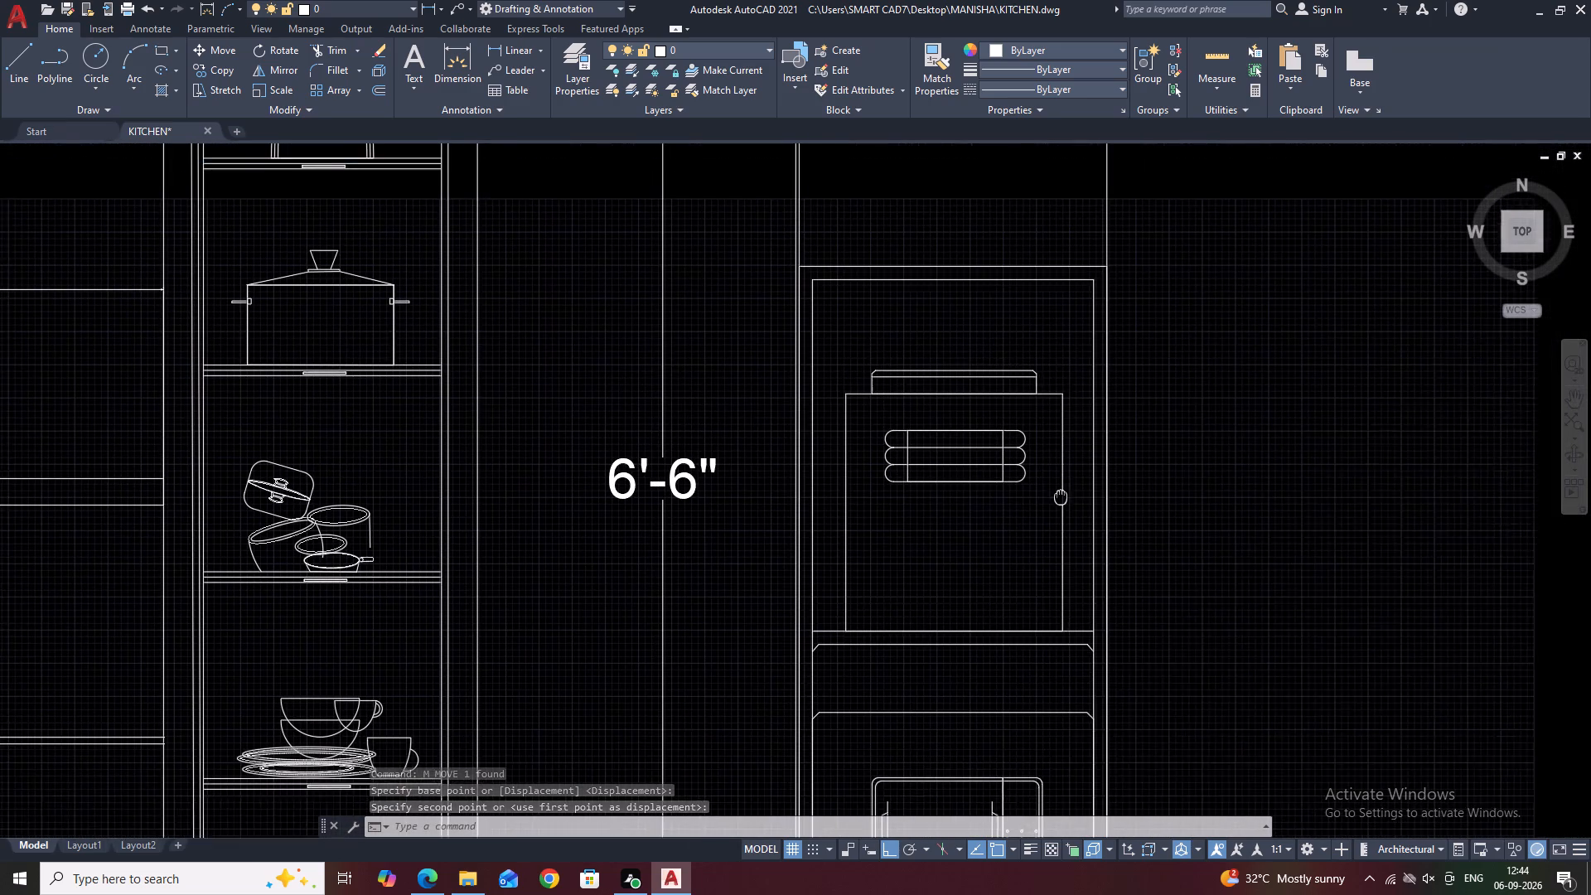
middle_drag(1060, 497, 1045, 502)
key(a)
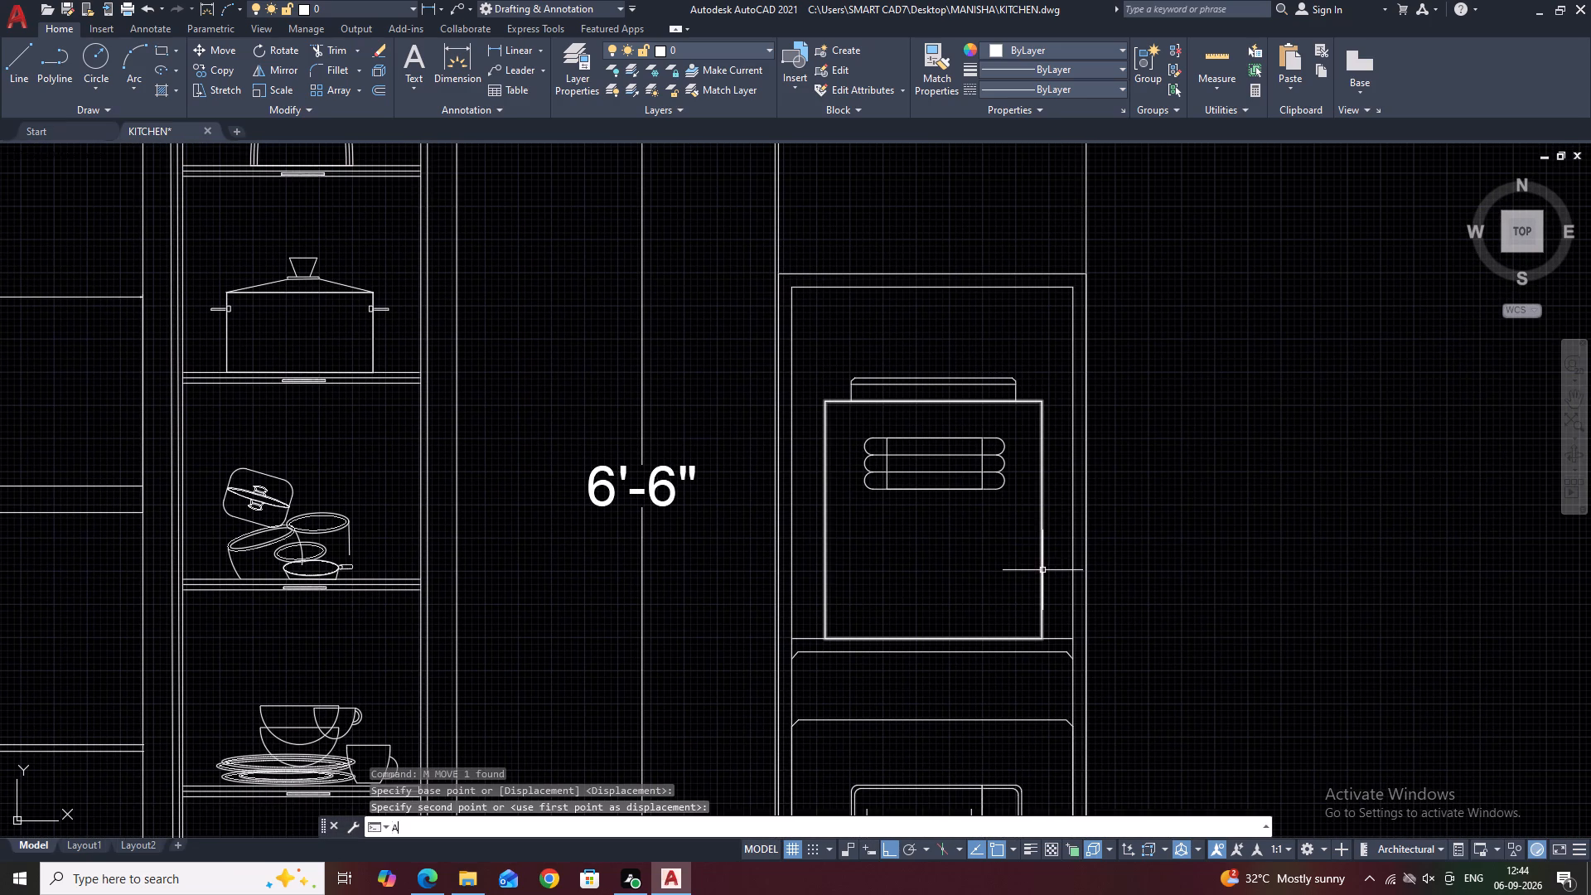
key(Escape)
key(c)
key(space)
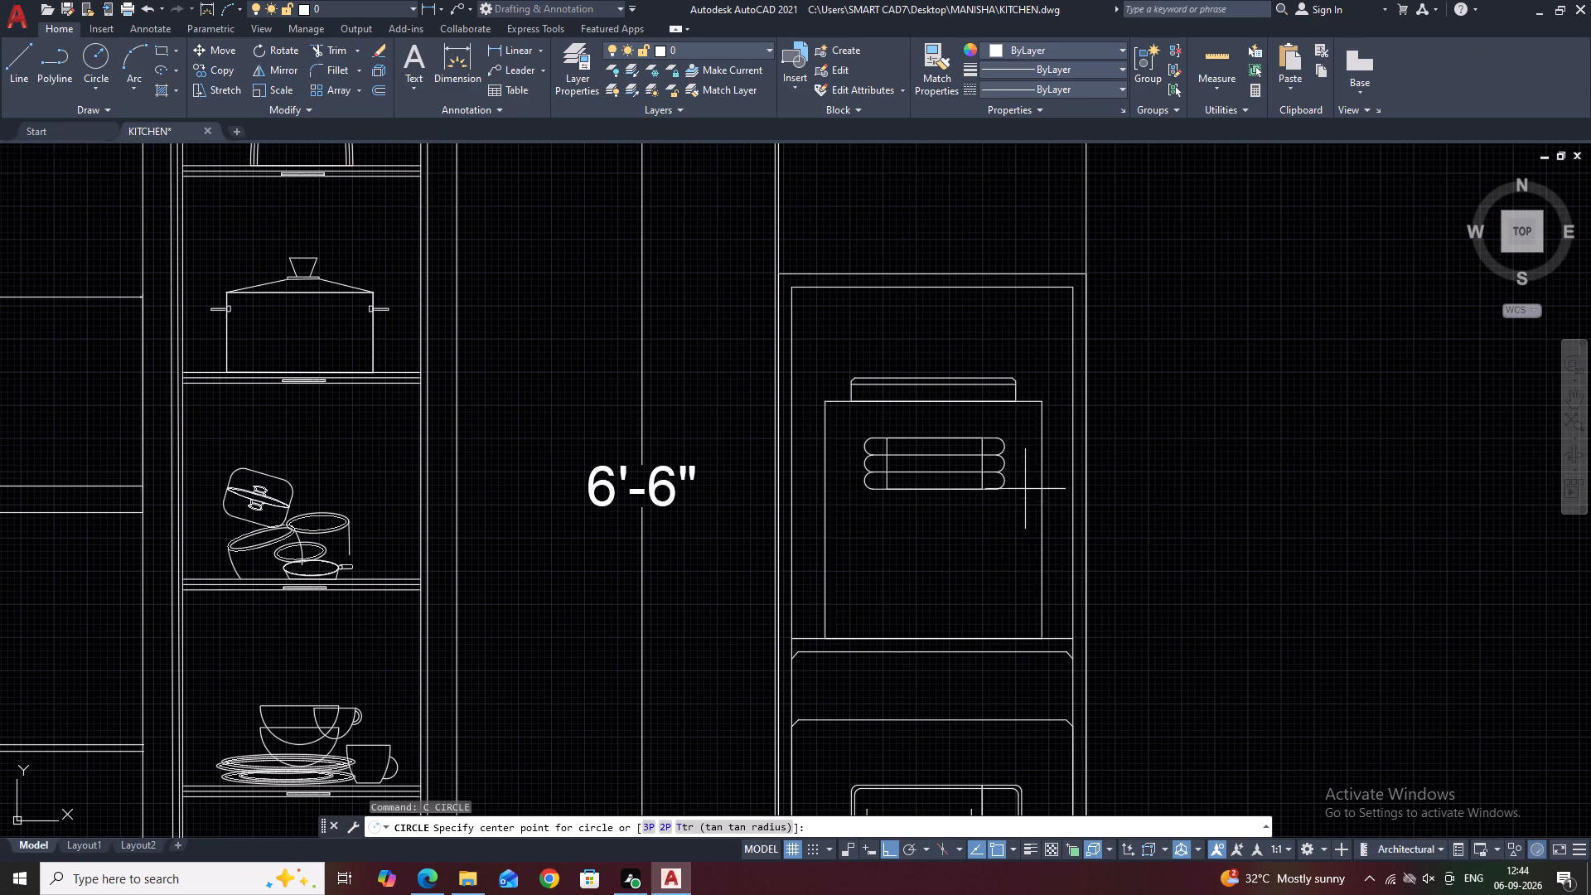
scroll(1024, 479, up, 3)
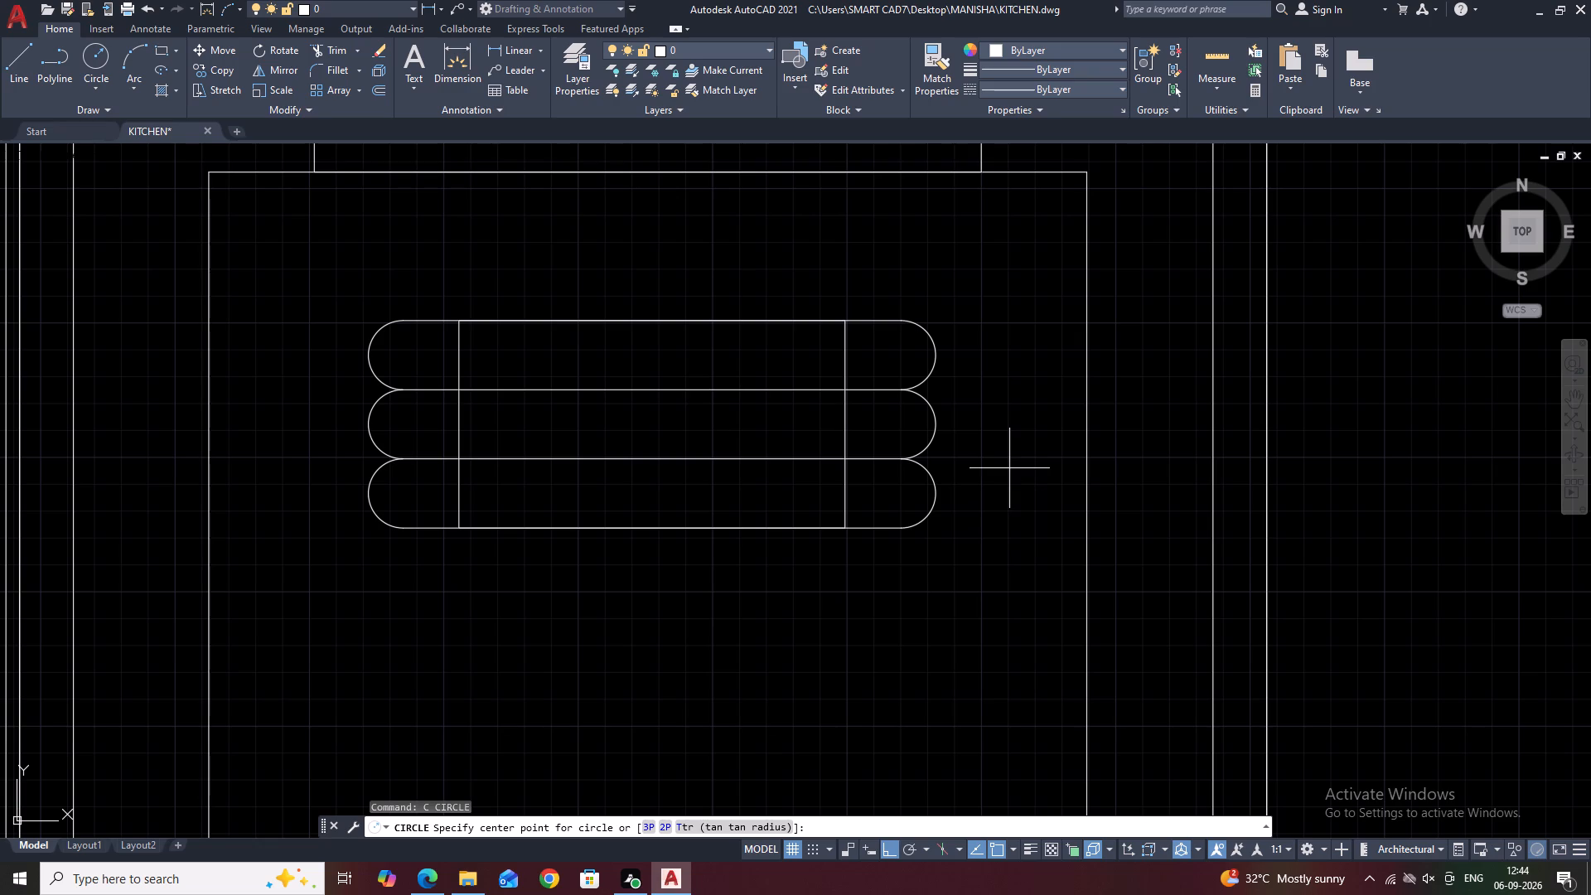
click(1011, 351)
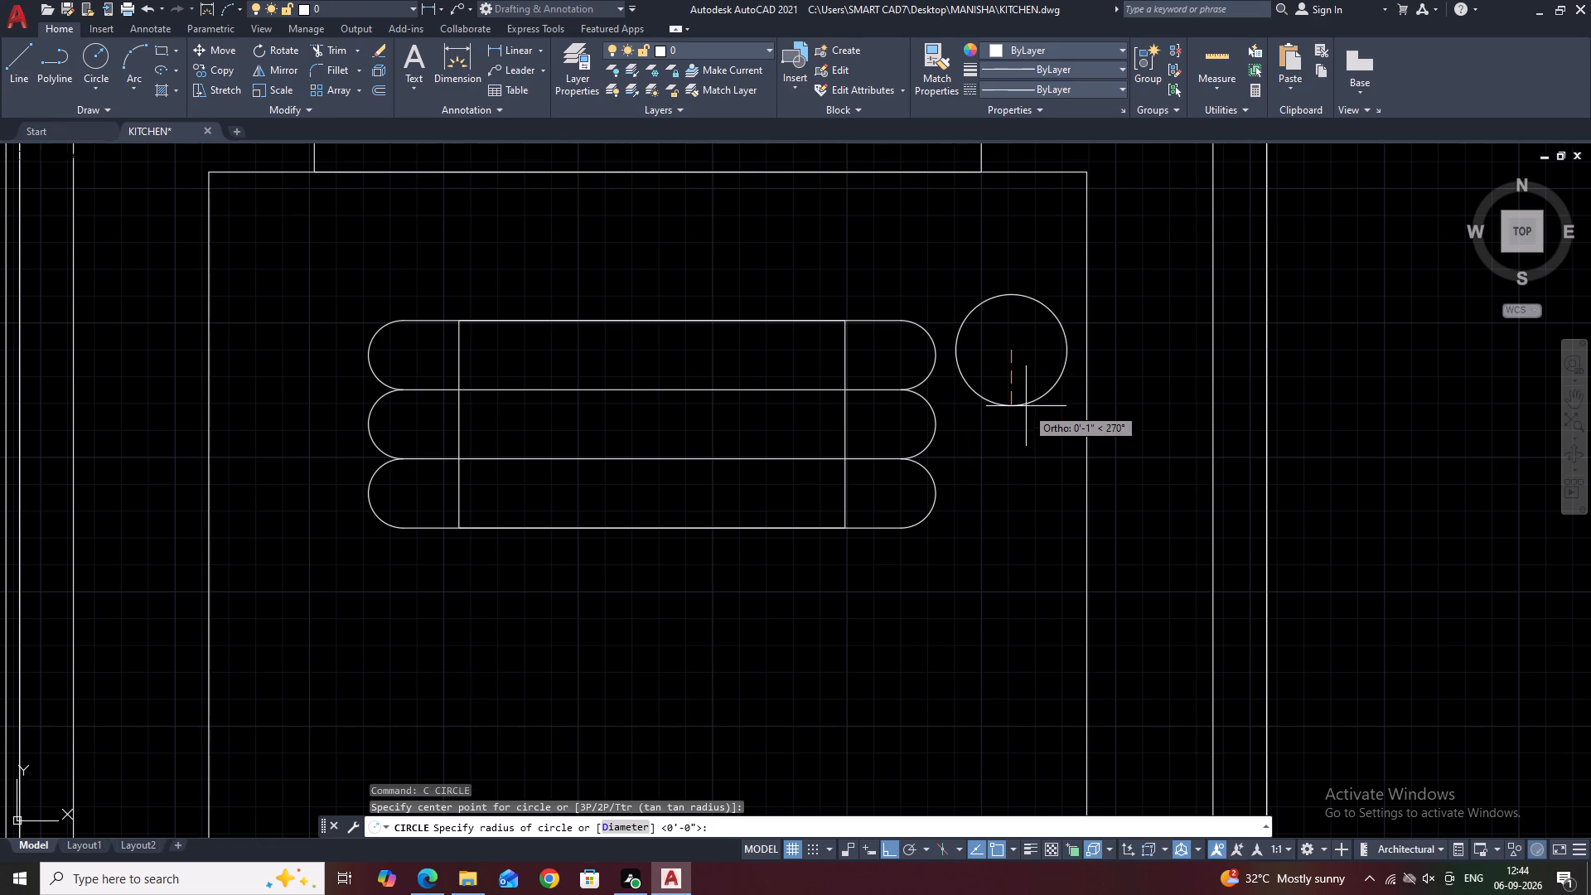
click(1026, 406)
Draw a three-point arc from the circle's left side through its right side, ending just below the circle.
middle_drag(1022, 402, 1037, 462)
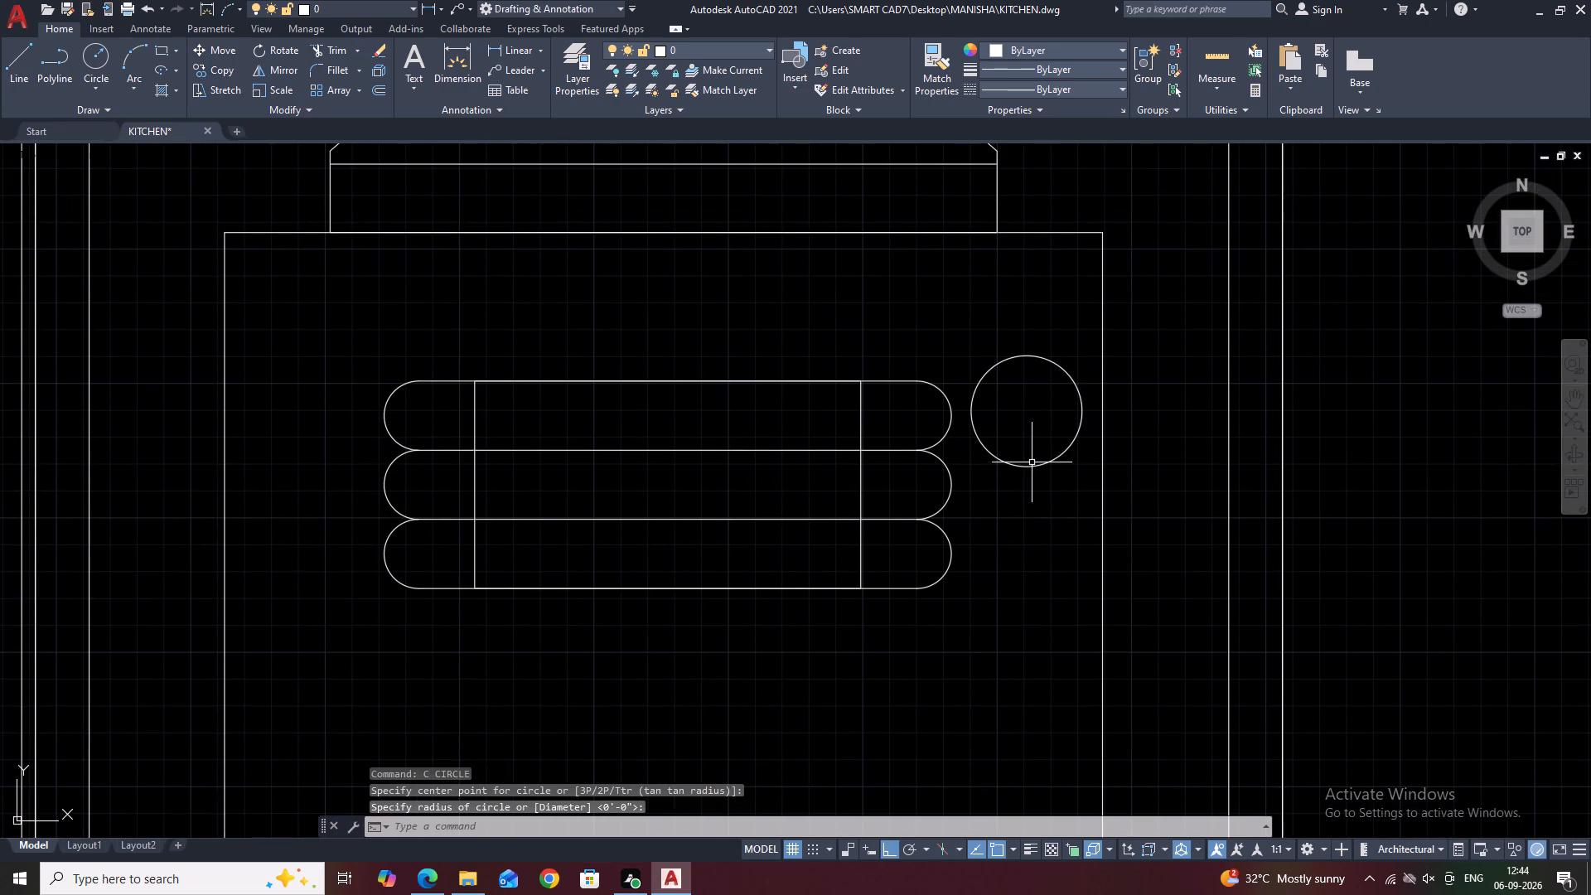
key(a)
key(space)
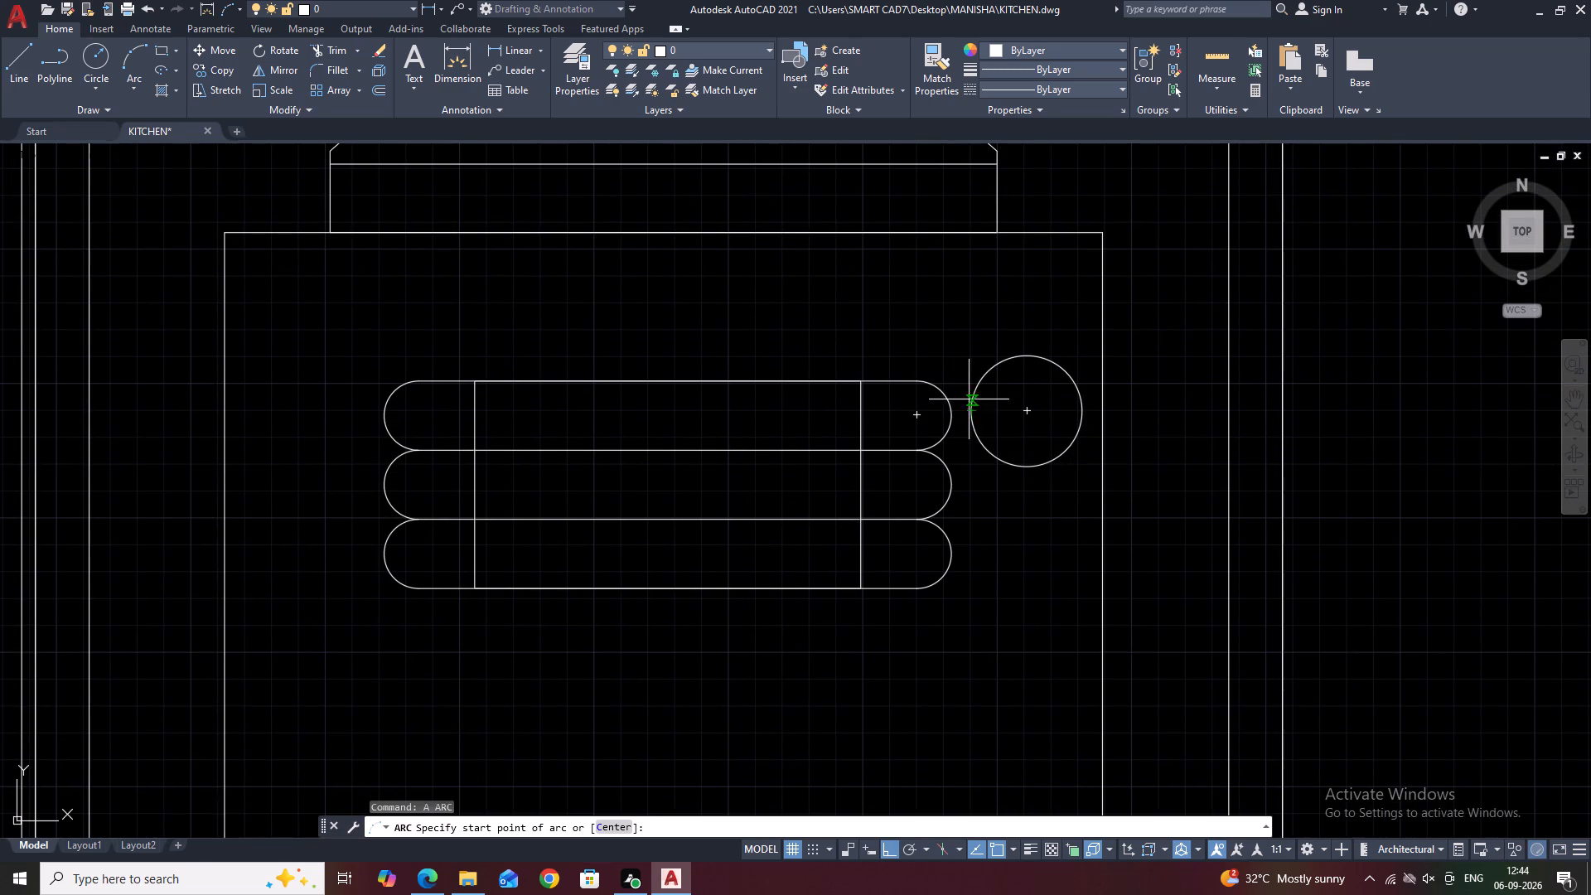
click(970, 406)
click(1078, 416)
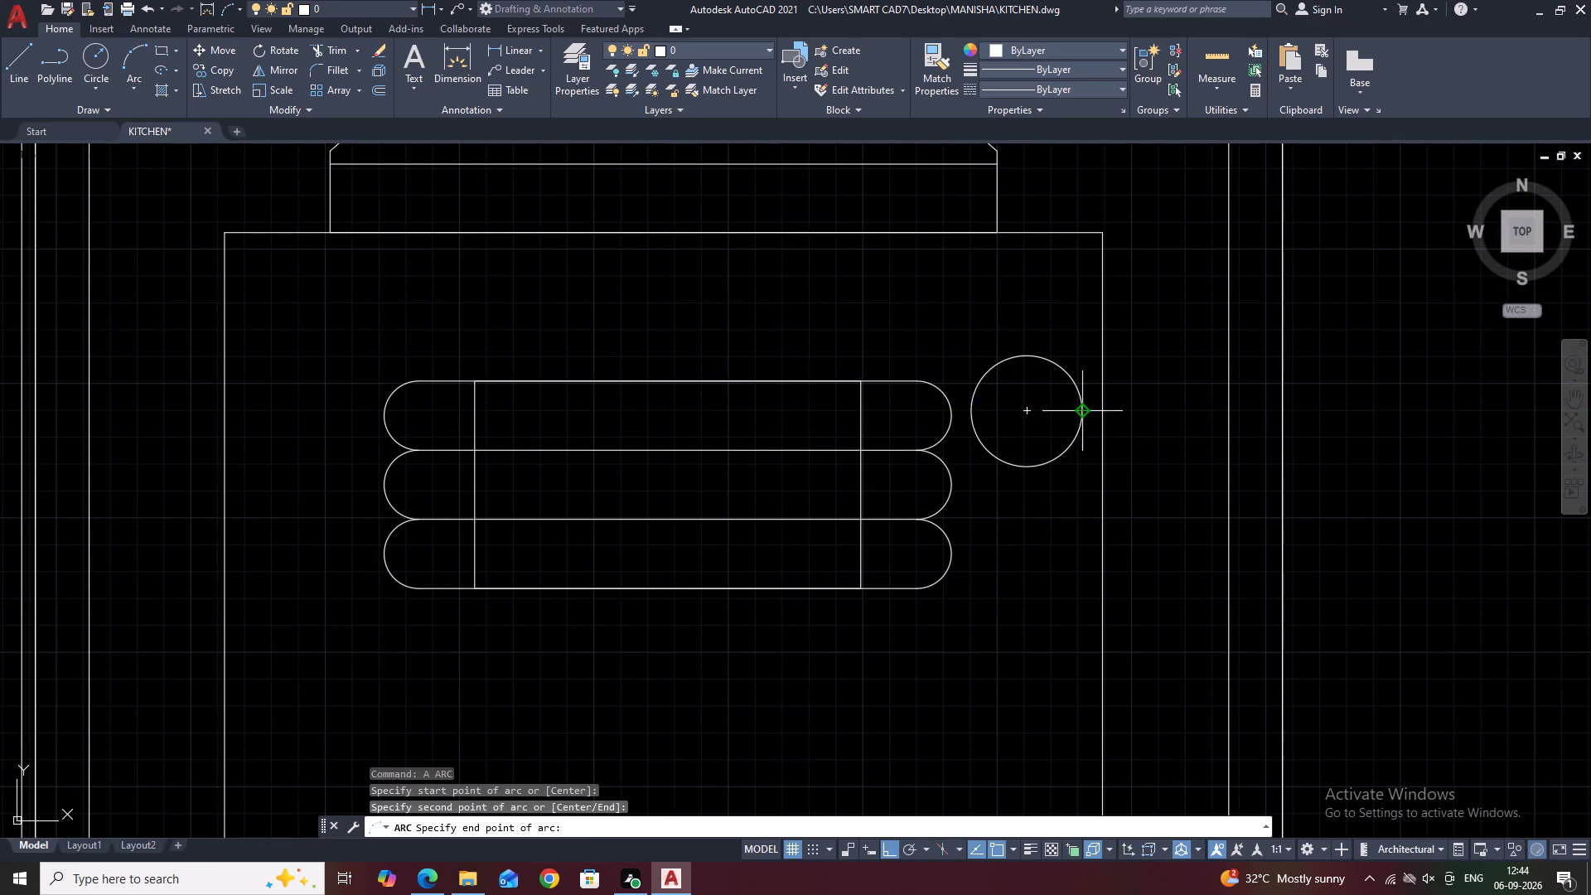
click(1060, 475)
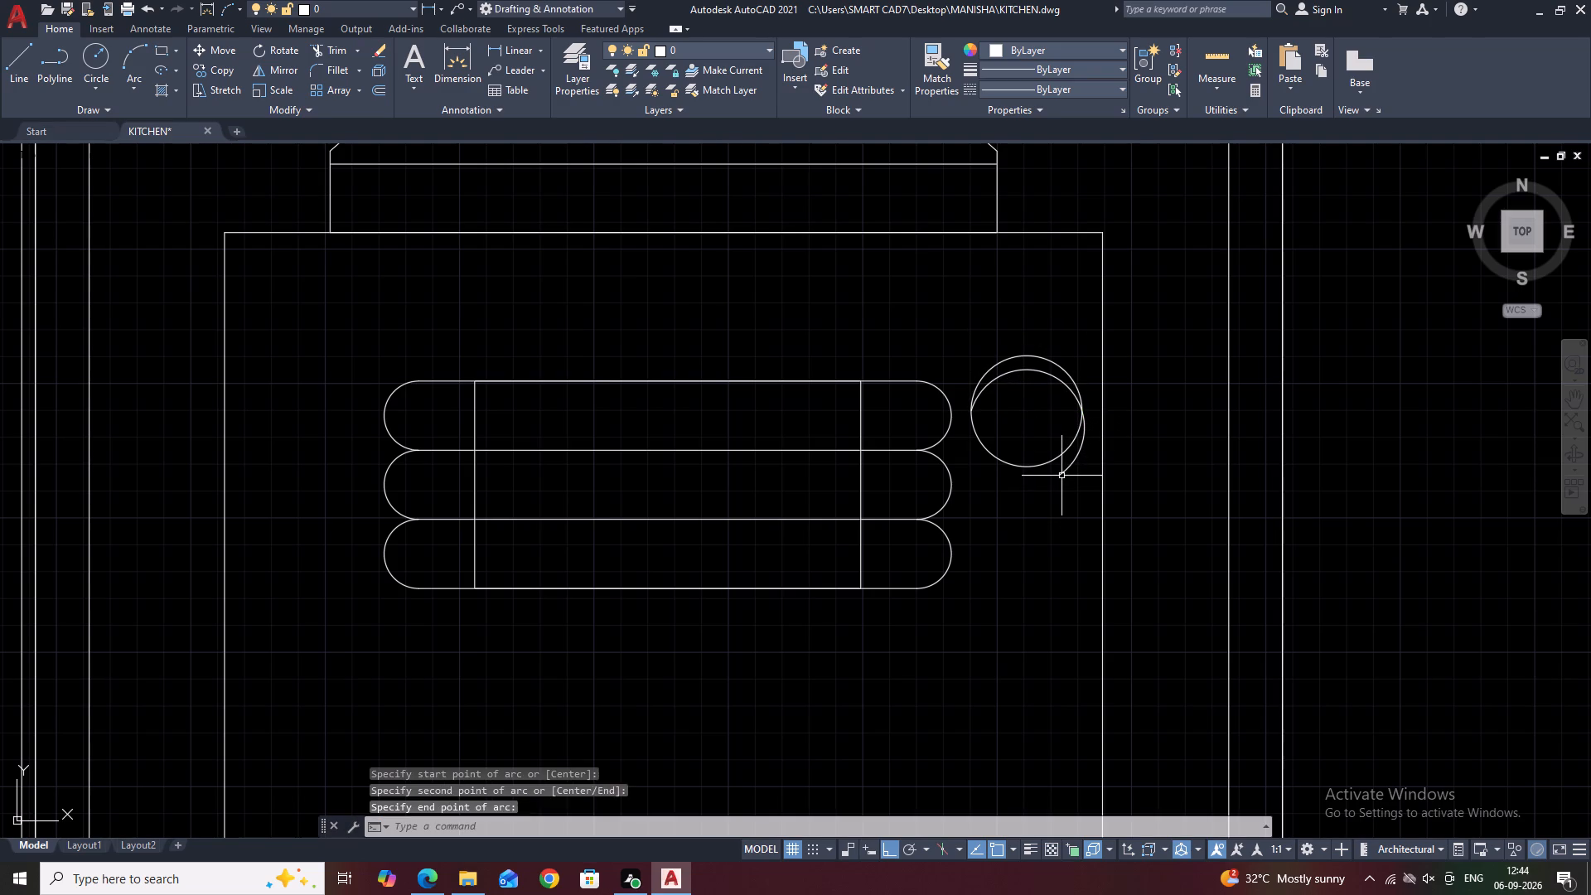
key(Escape)
Trim off the arc's tail that extends outside the circle's lower right.
text(TR)
key(space)
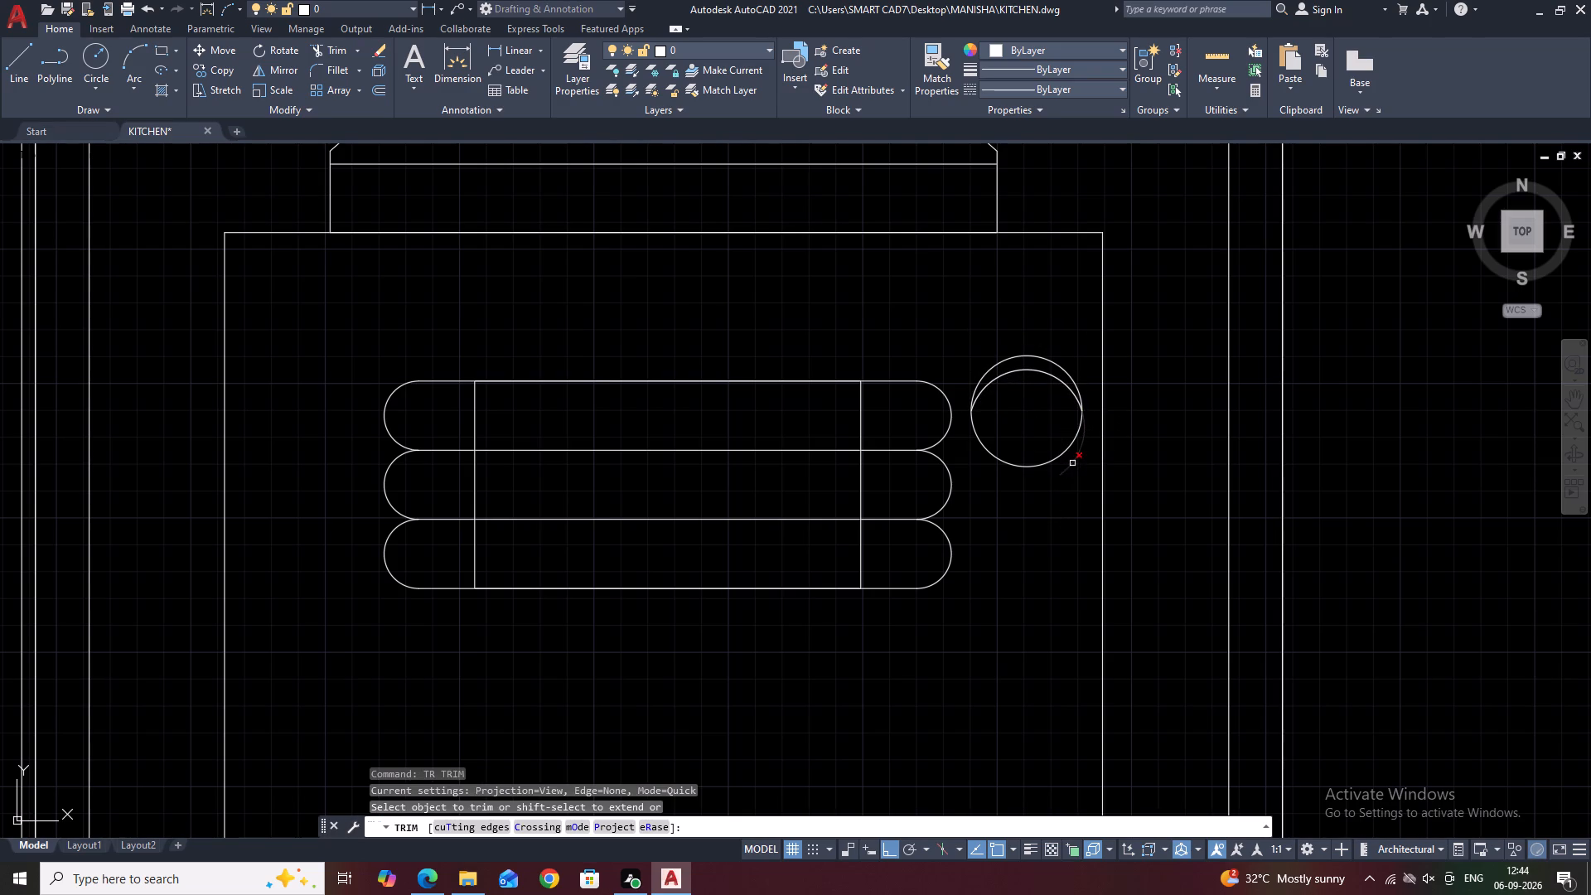
click(1072, 463)
key(Escape)
Turn Ortho off and draw a slanted line from just below the circle's centre to below and left of the circle.
middle_drag(1129, 488, 1144, 356)
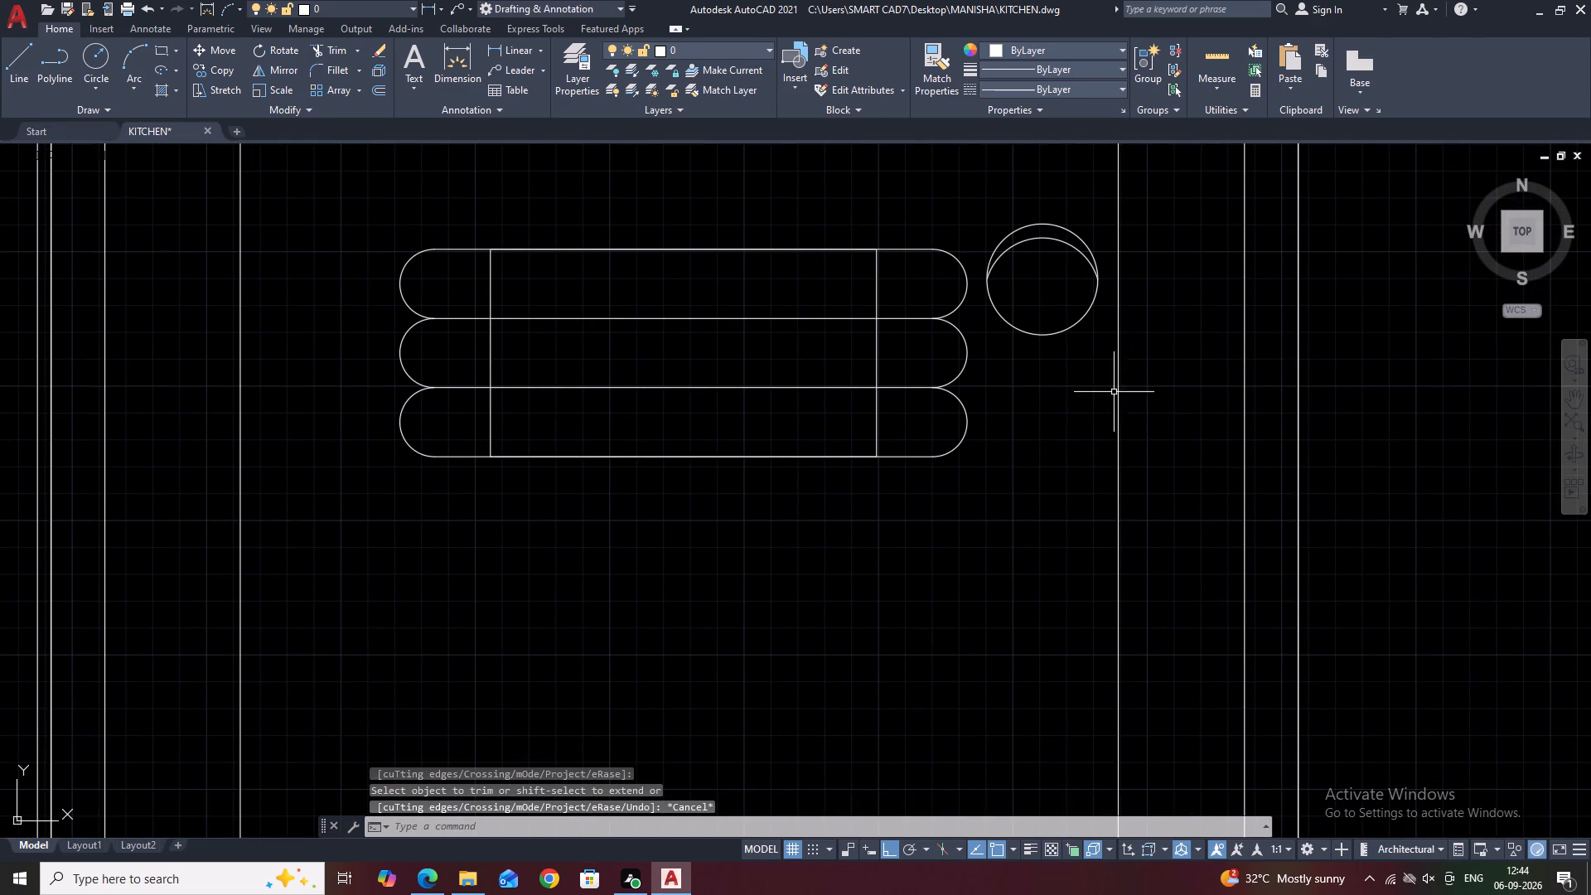
middle_drag(1113, 438, 1115, 463)
text(L)
key(space)
scroll(1051, 365, up, 1)
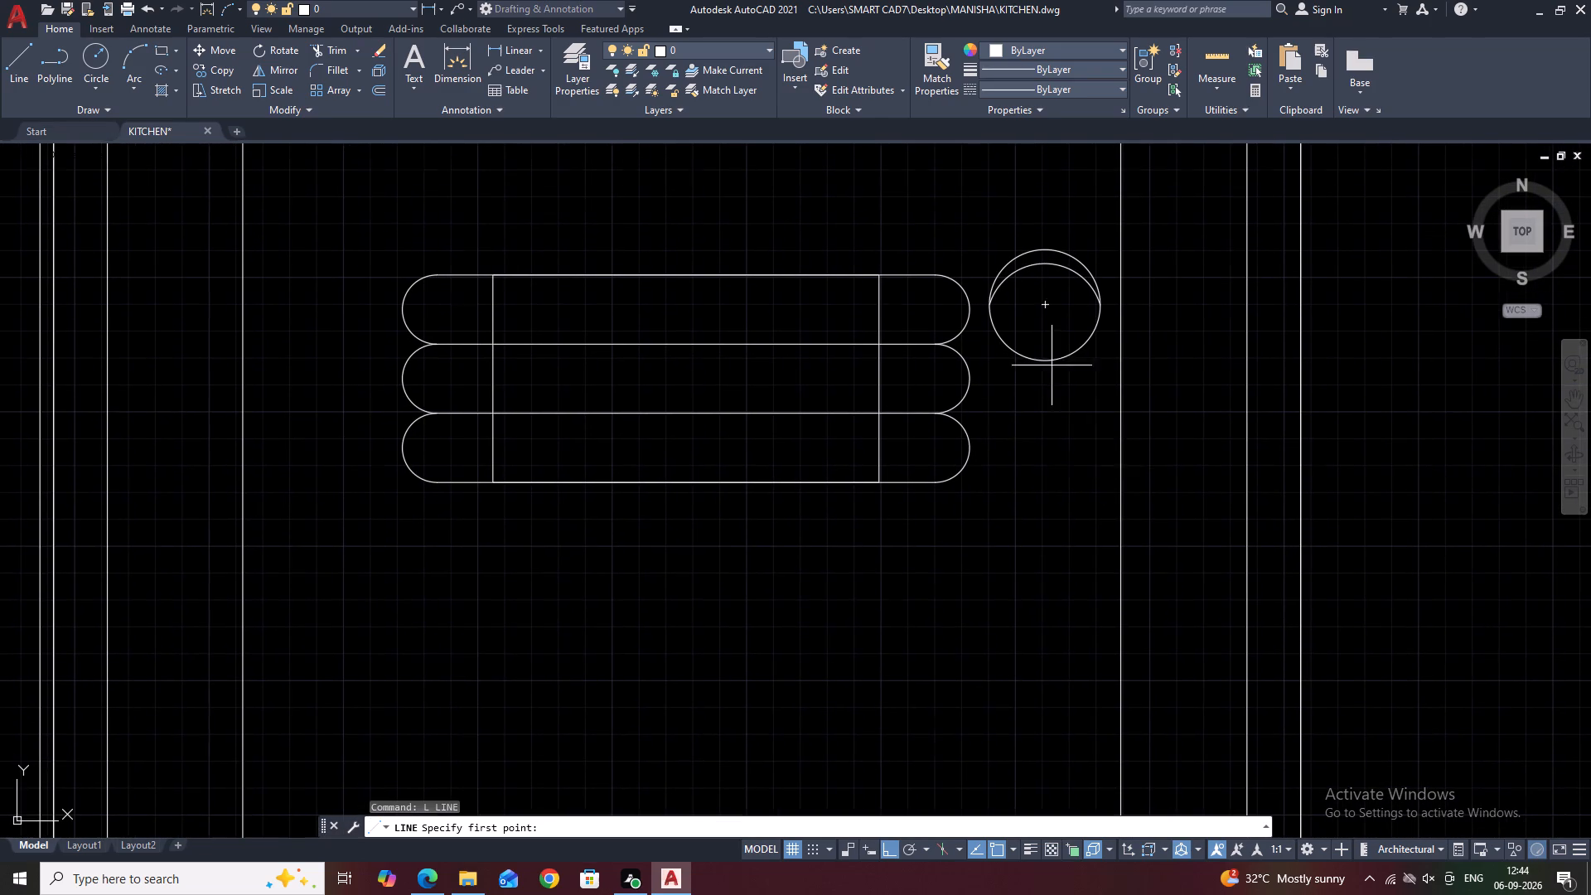
scroll(1052, 365, up, 1)
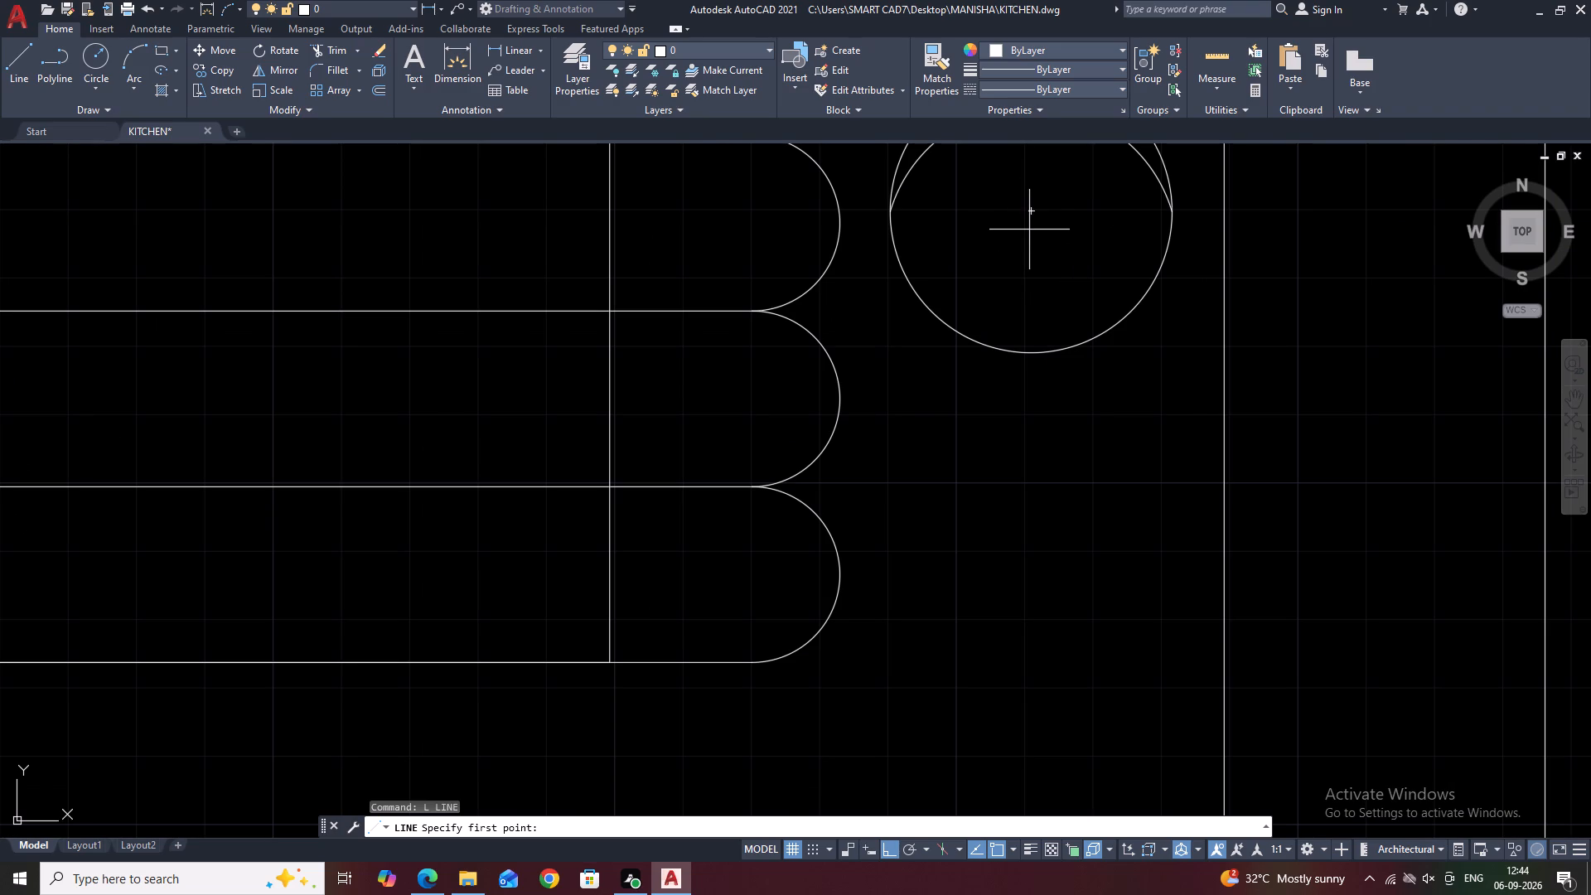
click(1013, 241)
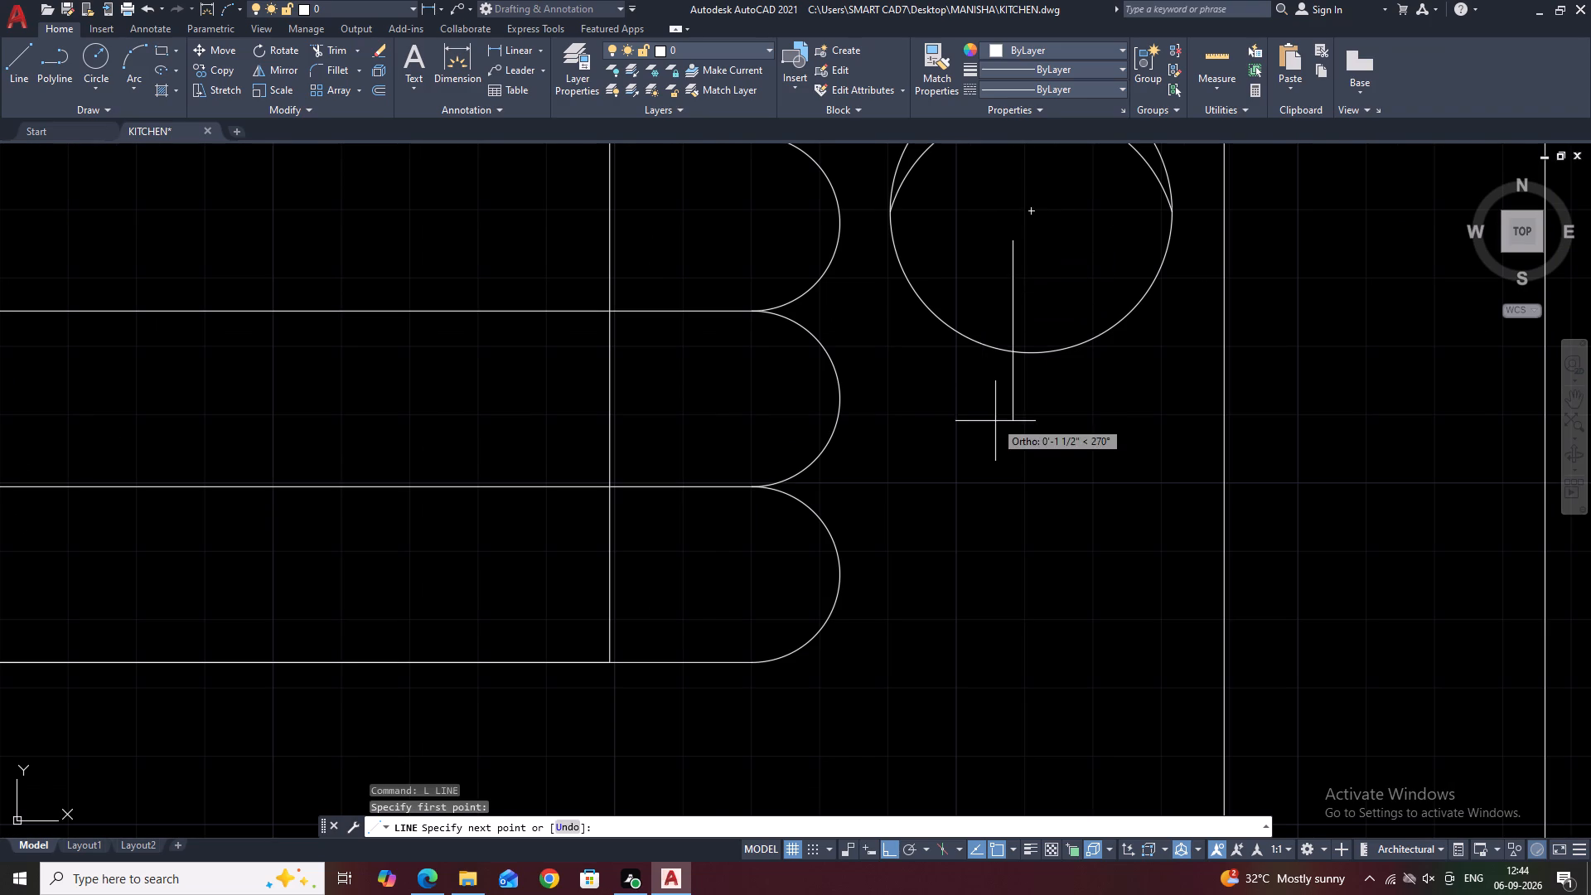
scroll(995, 421, down, 1)
key(F8)
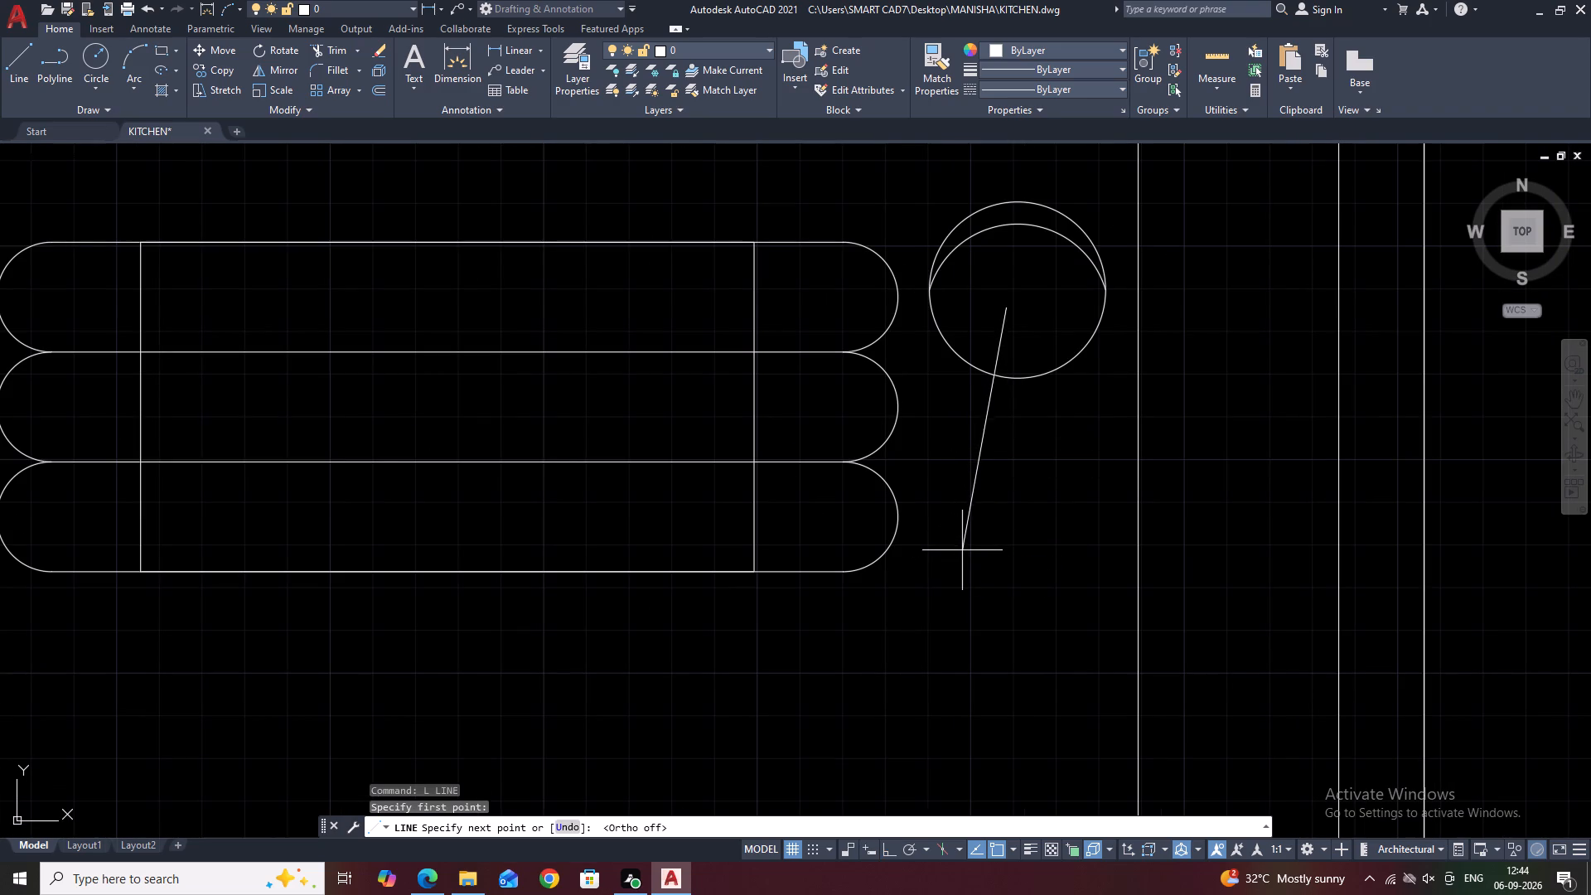
click(962, 550)
key(space)
Mirror the slanted line about a near-vertical axis through the circle's centre, keeping the original line.
drag(1013, 483, 998, 451)
click(967, 390)
middle_drag(979, 431, 981, 541)
text(MI)
key(space)
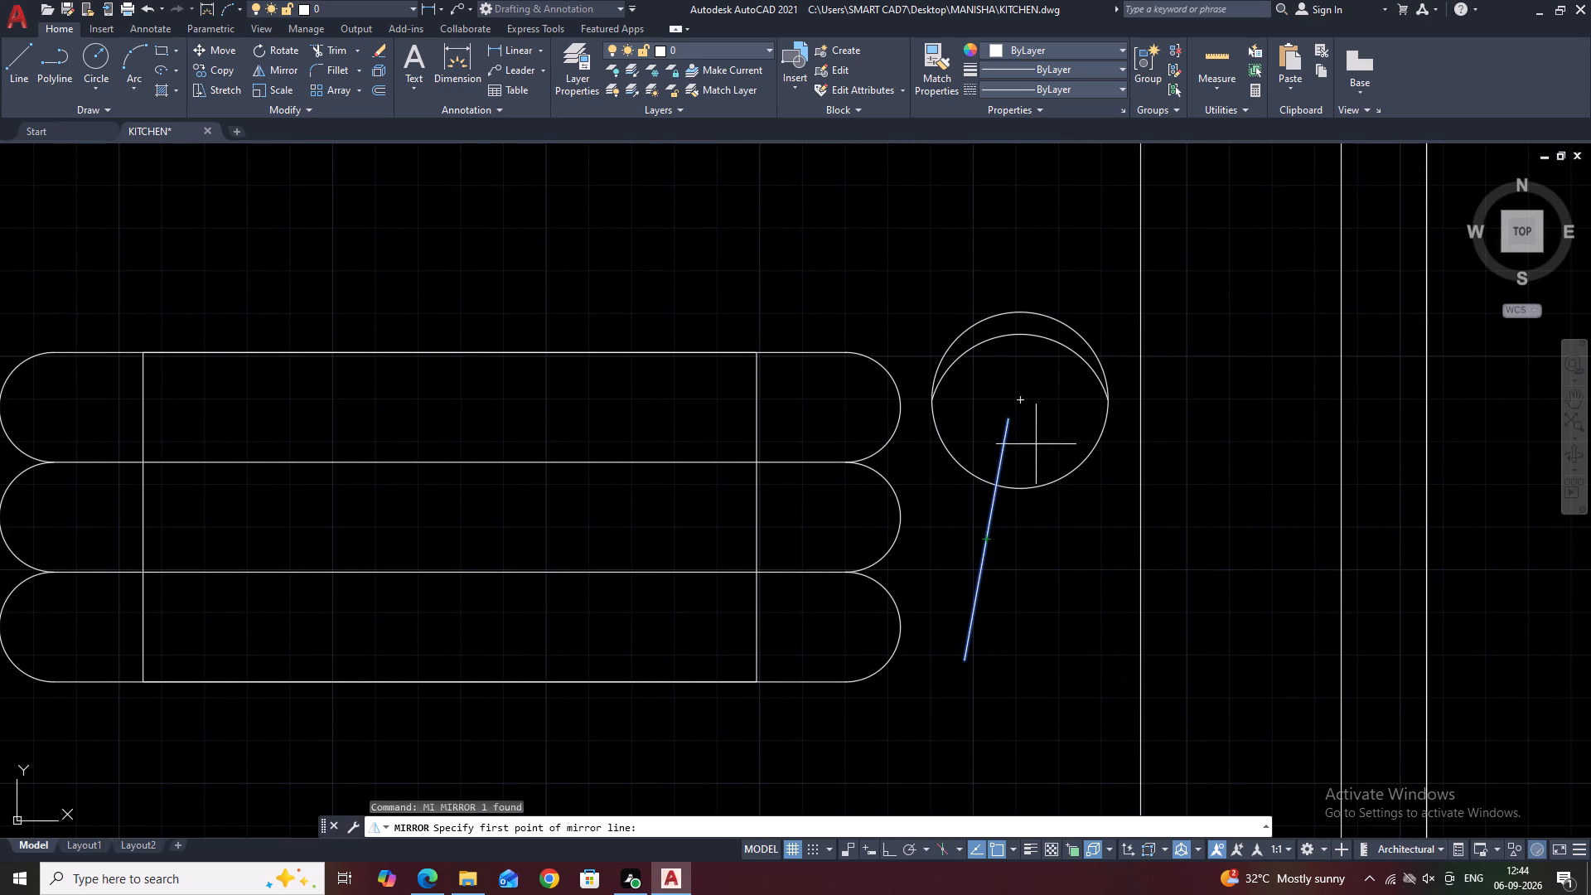
click(1019, 396)
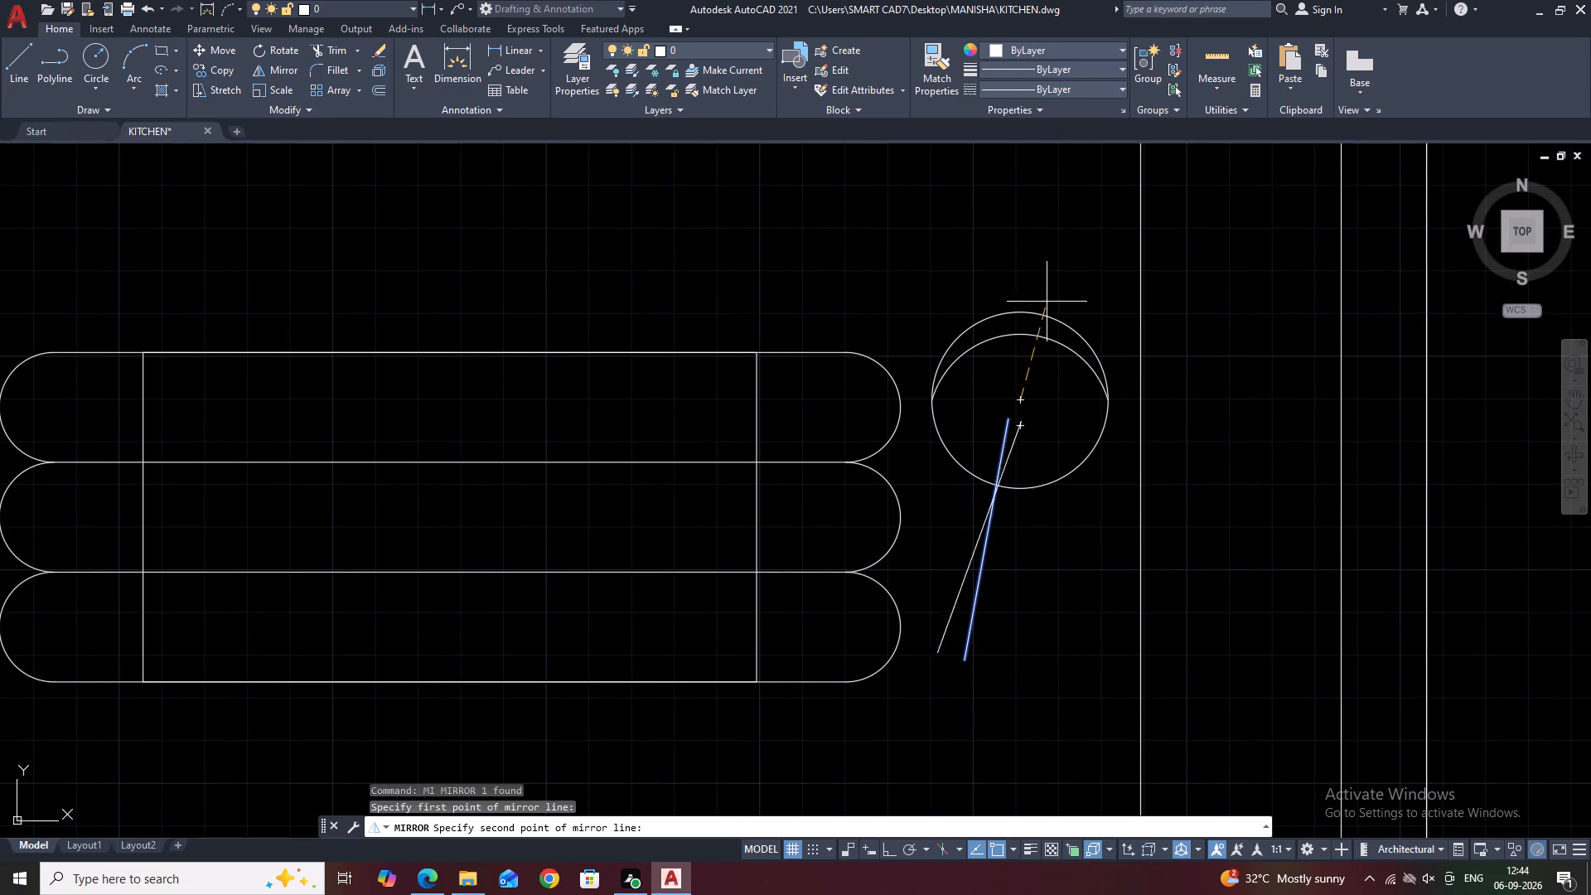
click(1030, 289)
middle_drag(1054, 472, 1076, 494)
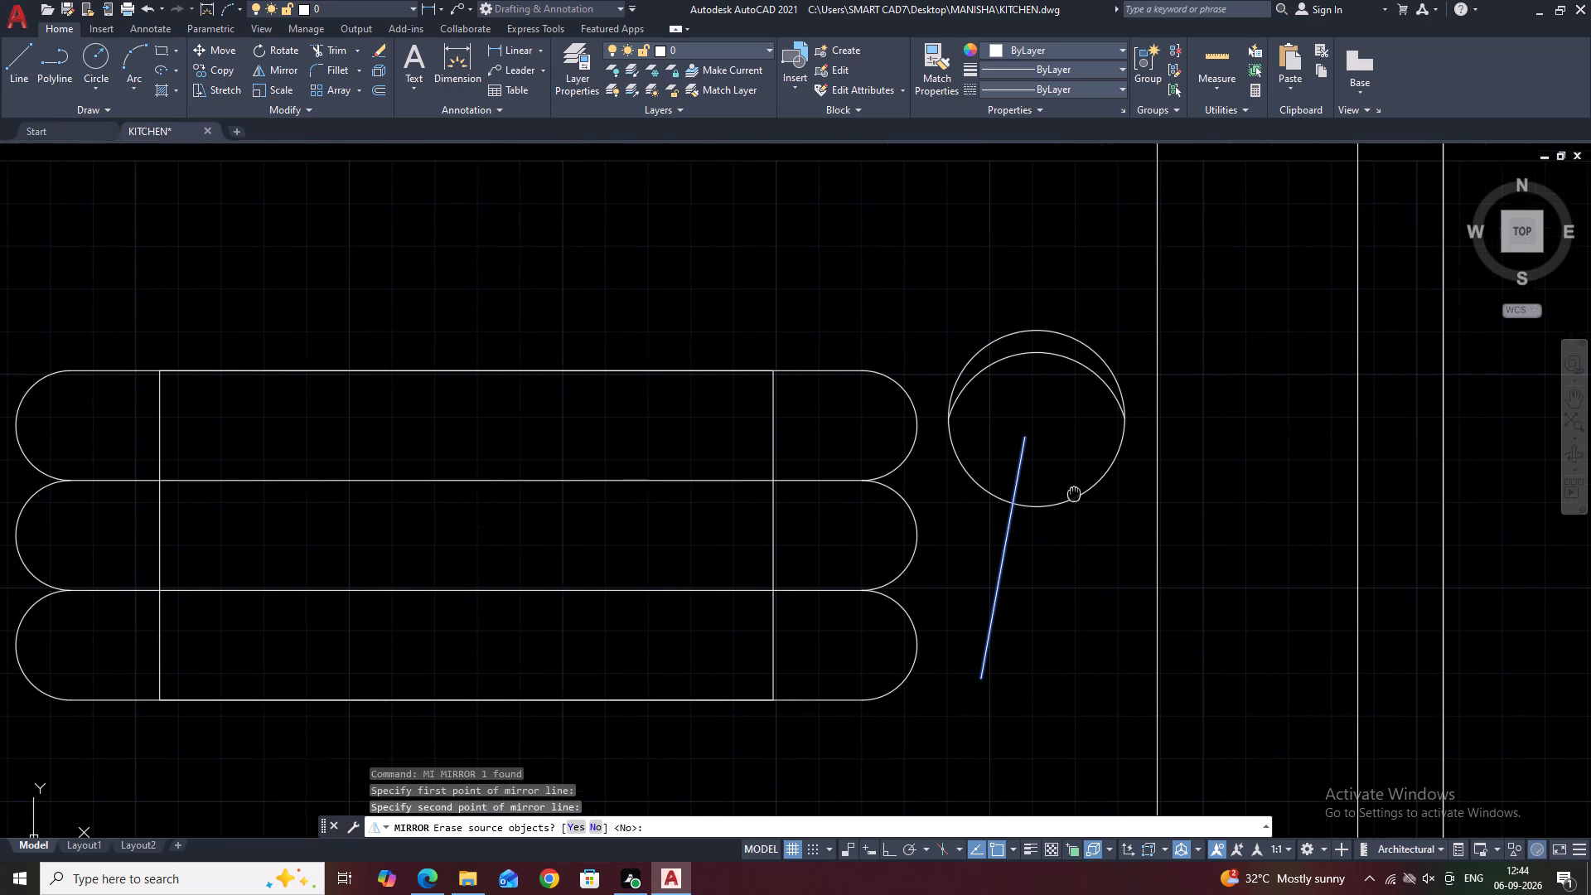
middle_drag(1076, 494, 1073, 493)
key(Return)
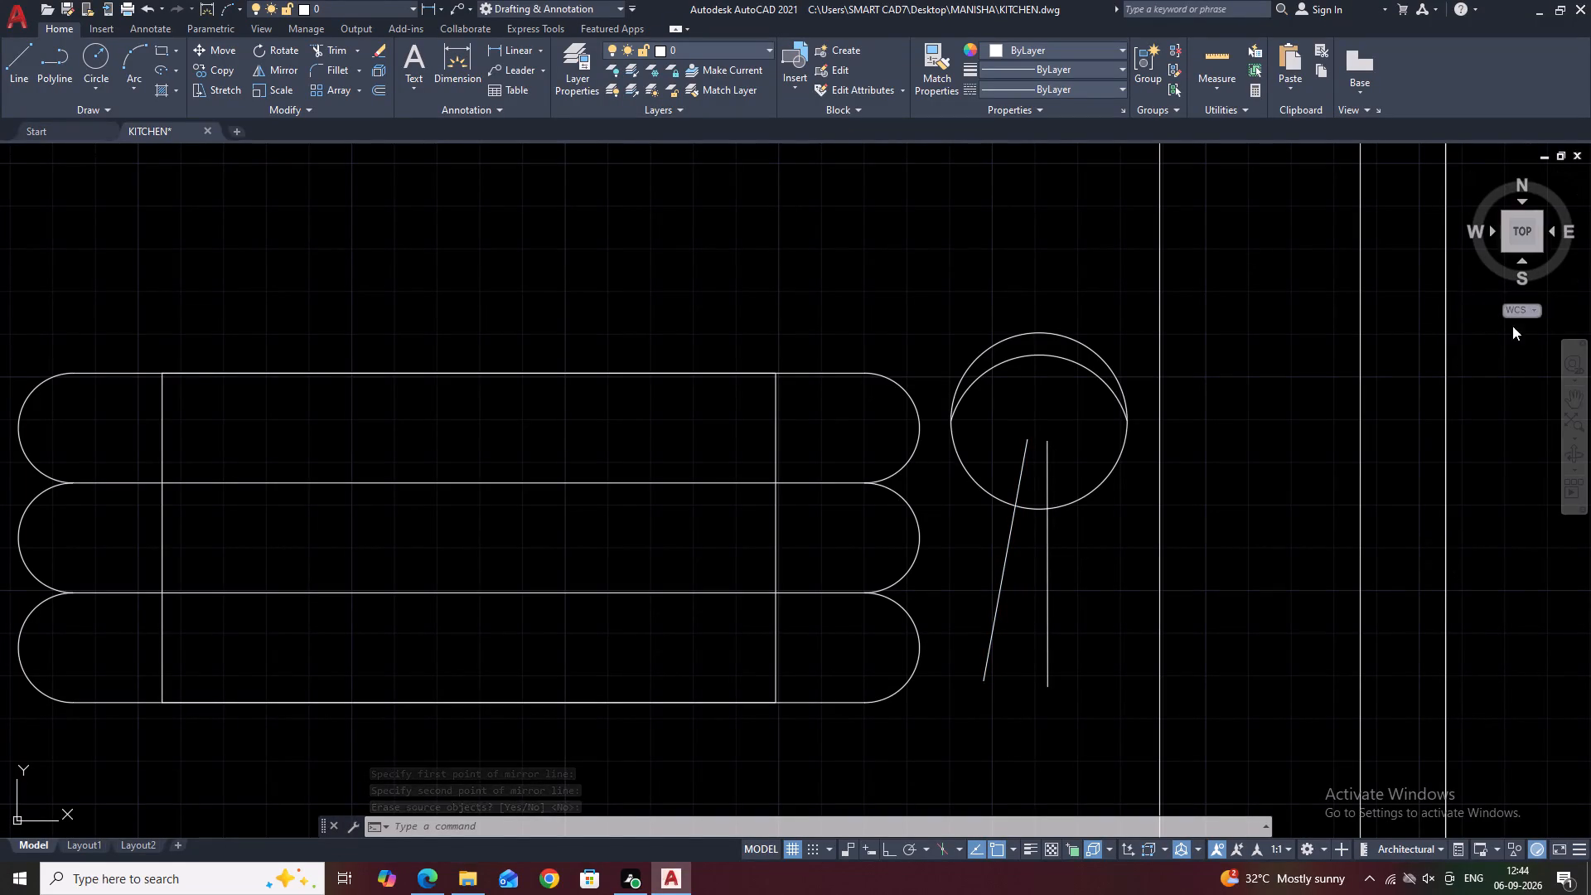
scroll(1533, 358, down, 1)
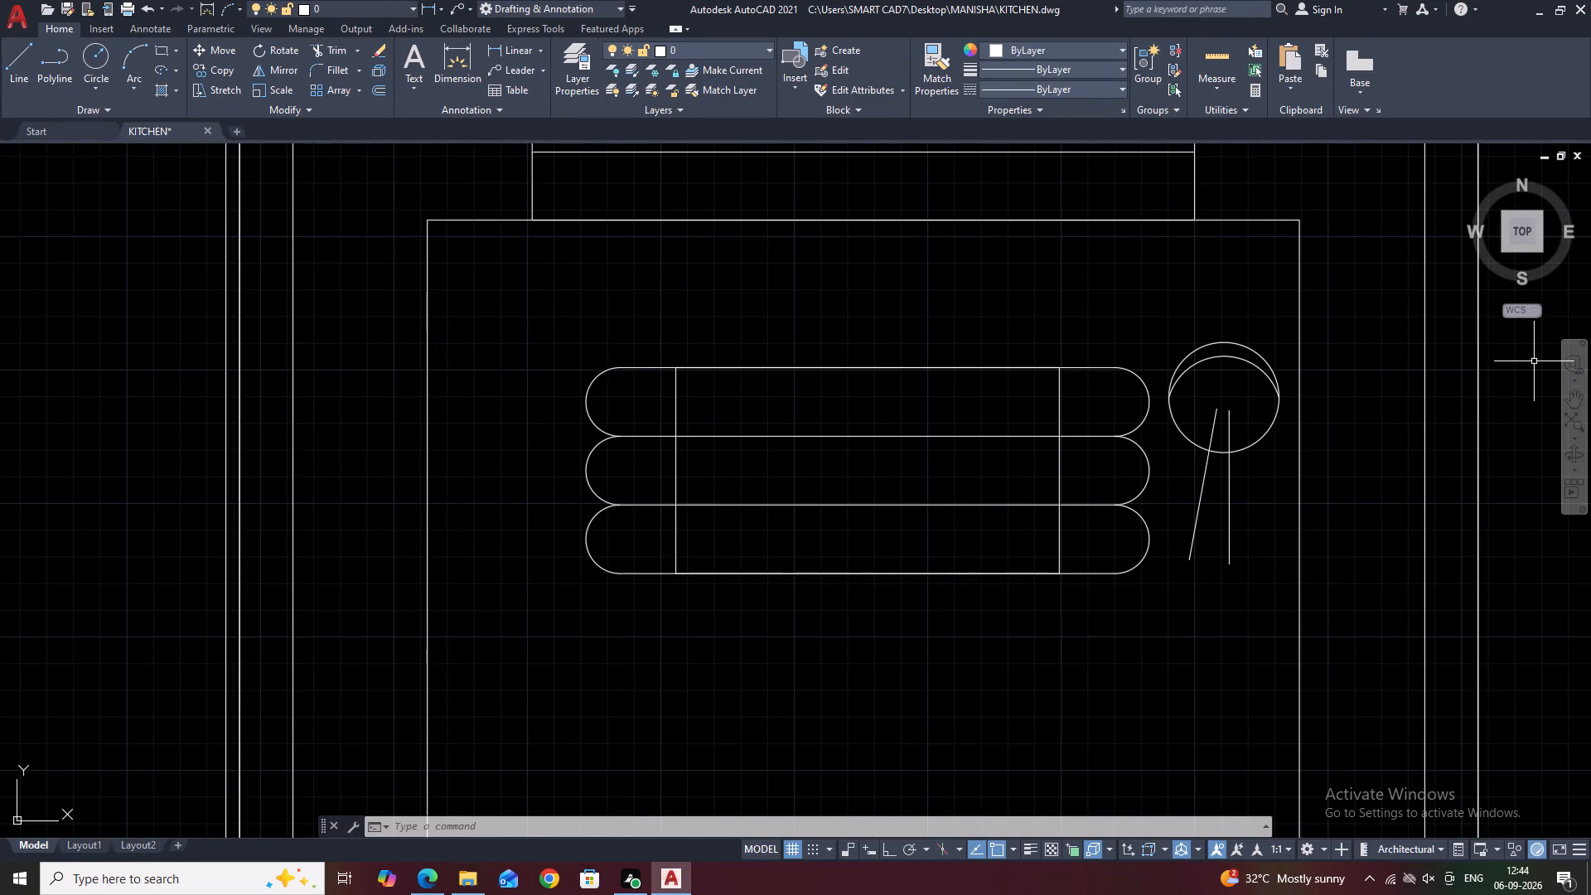
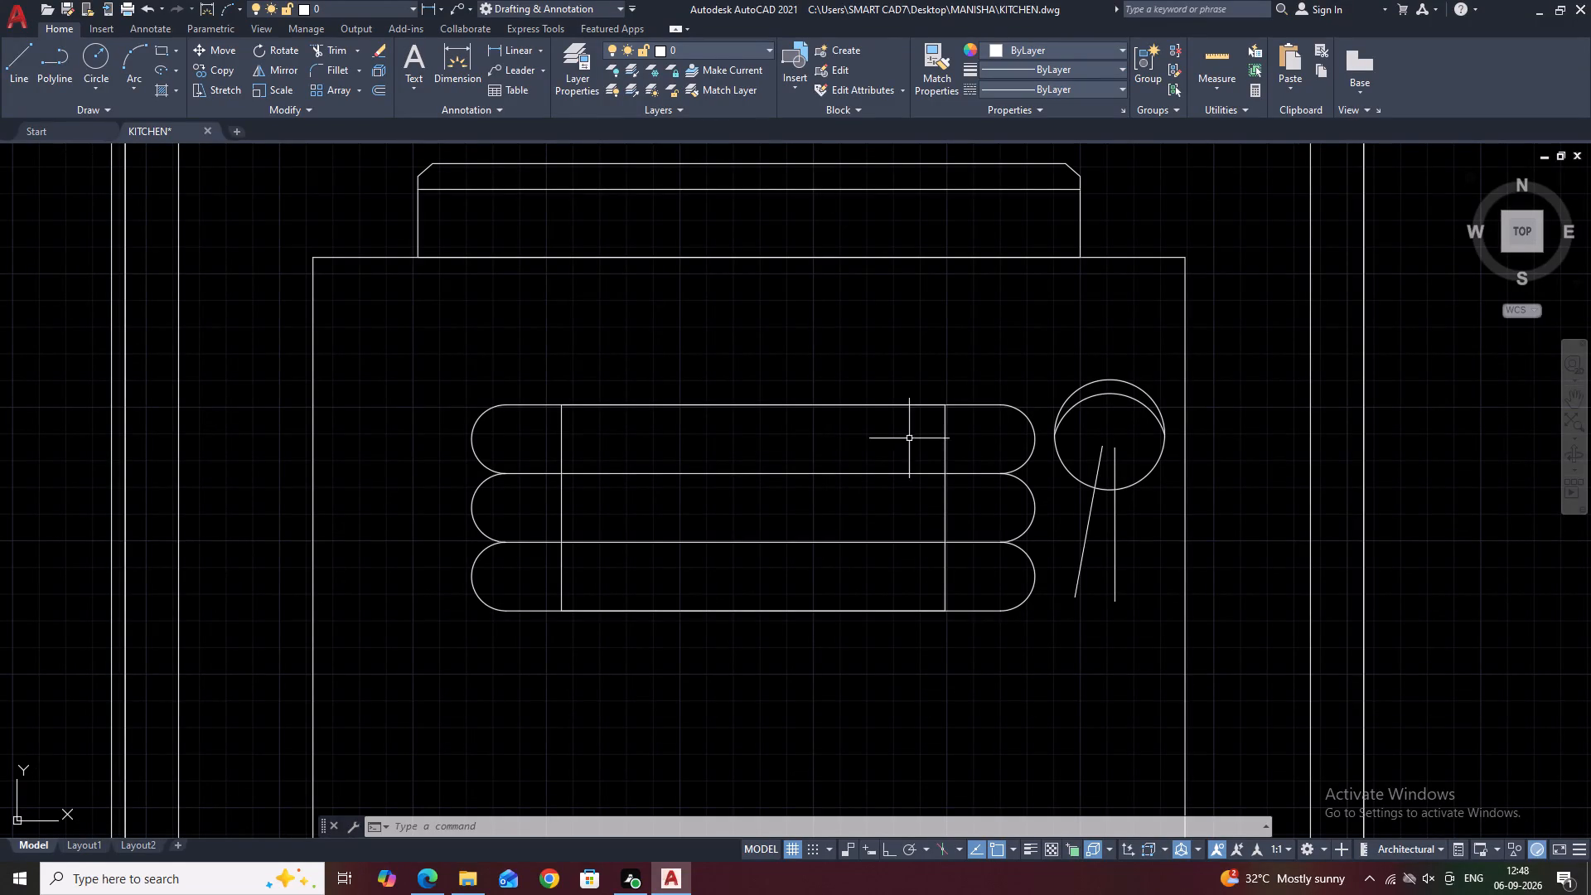
Delete the two slanted lines below the round dial.
middle_drag(1033, 450, 898, 476)
middle_drag(830, 544, 834, 514)
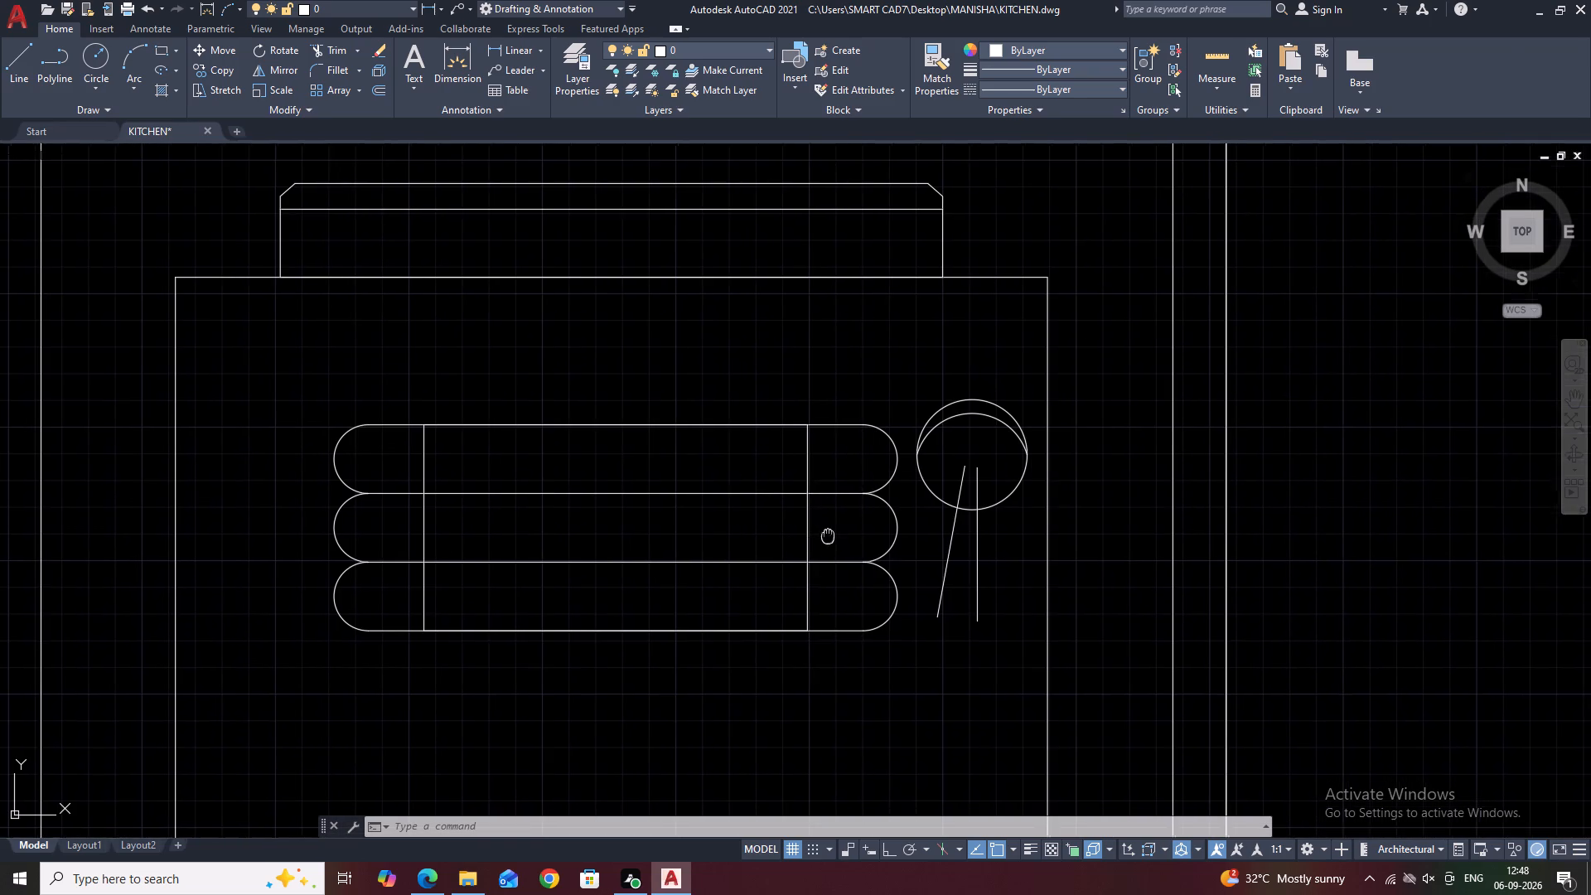
middle_drag(834, 514, 851, 455)
middle_drag(1042, 321, 944, 423)
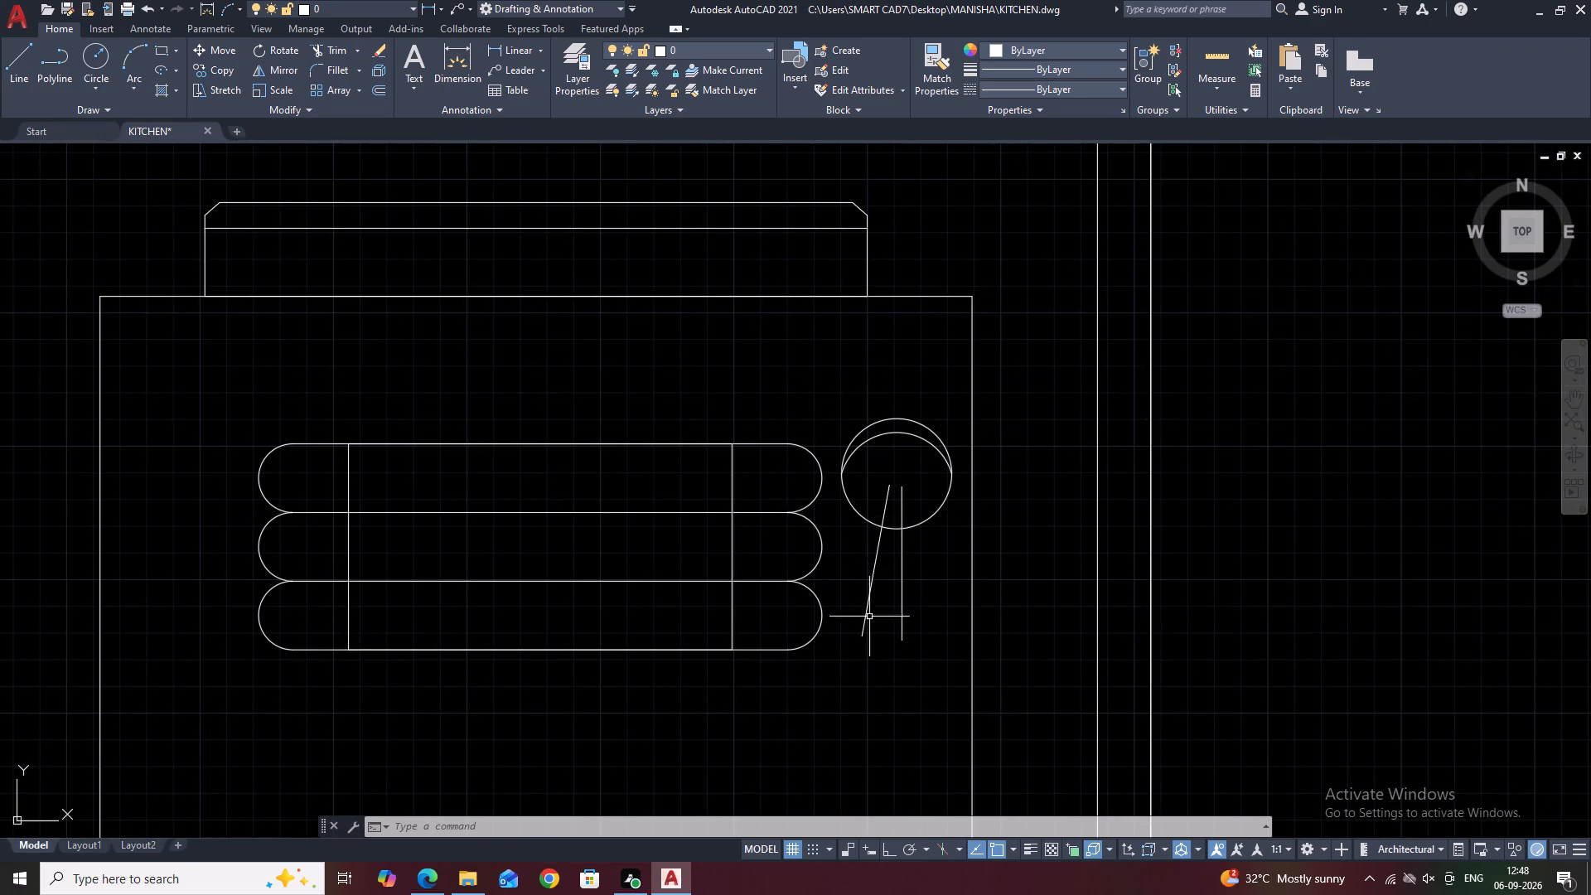
middle_drag(935, 612, 1025, 525)
scroll(1008, 506, up, 2)
click(1057, 433)
click(835, 538)
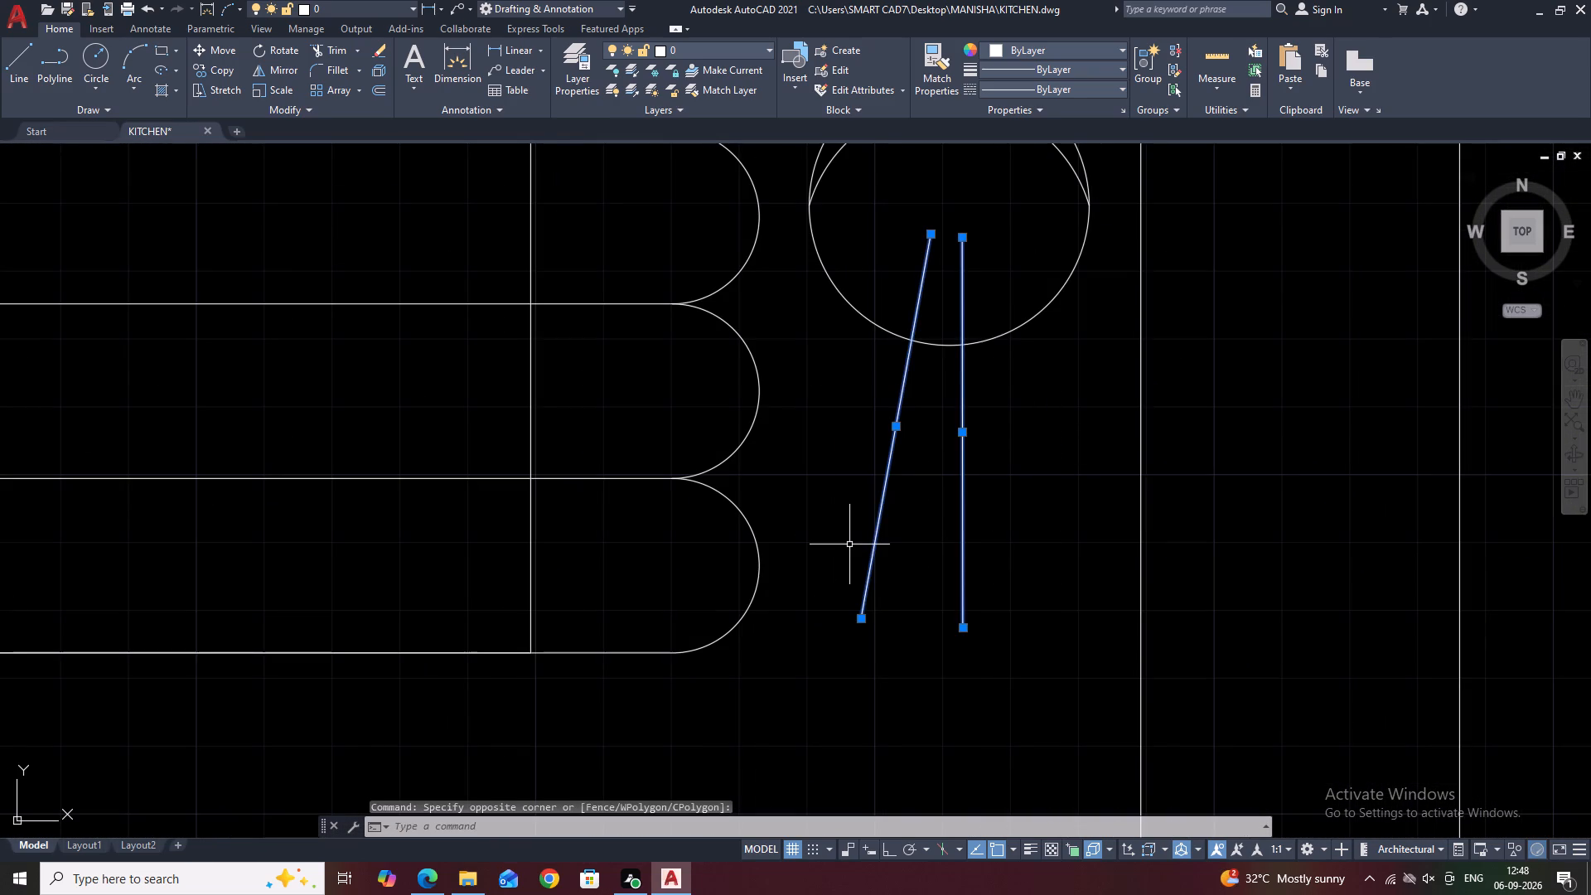
key(Delete)
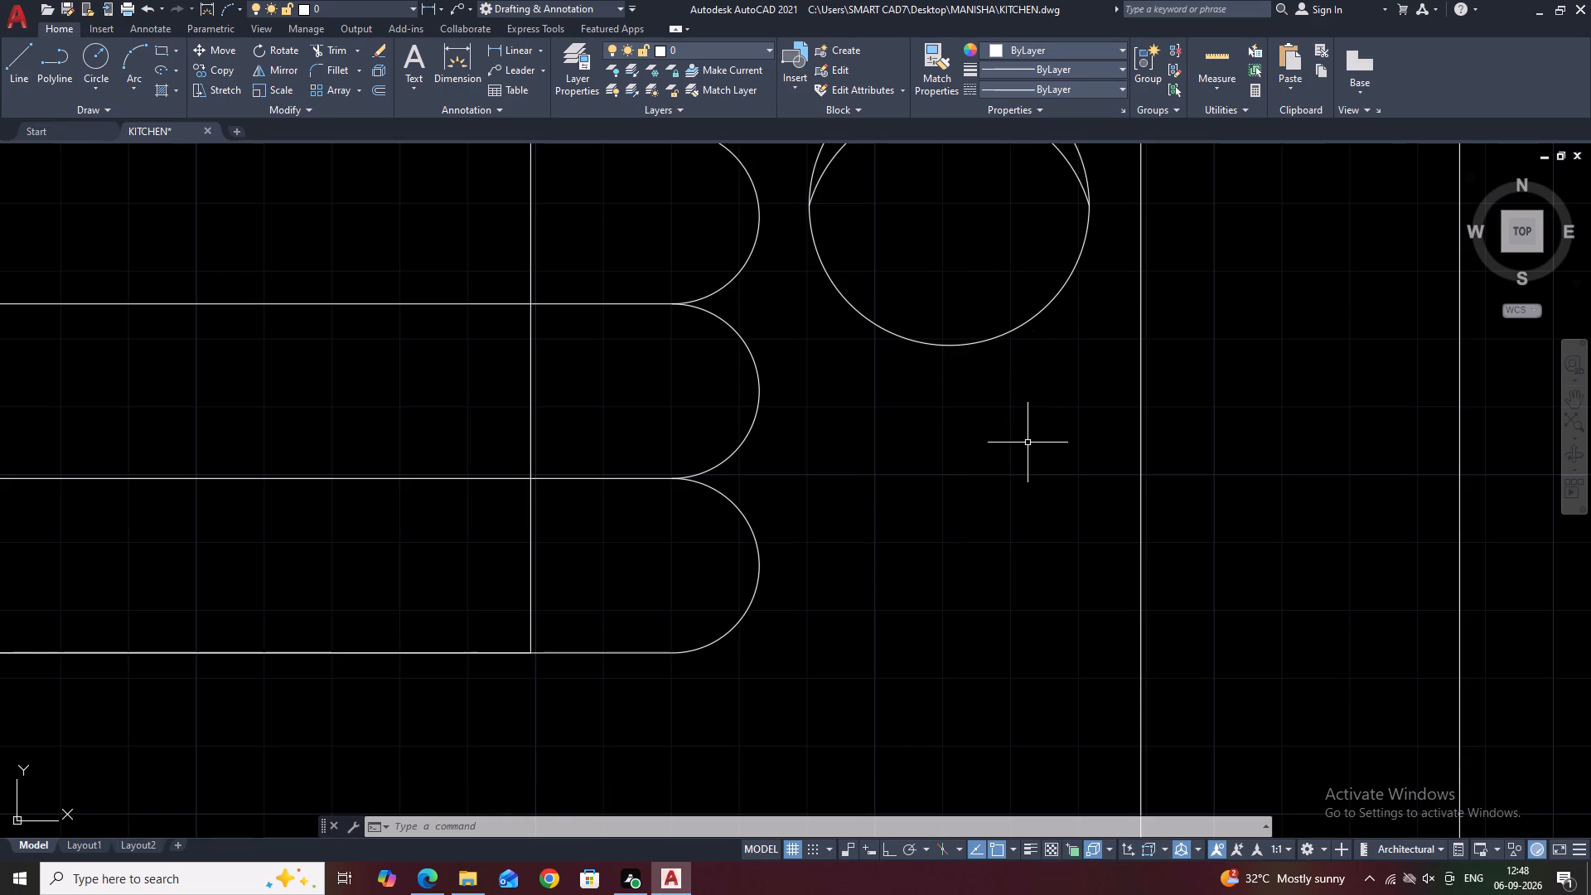
Turn Ortho on and draw a vertical line from the dial circle's centre down to below the circle.
key(l)
key(space)
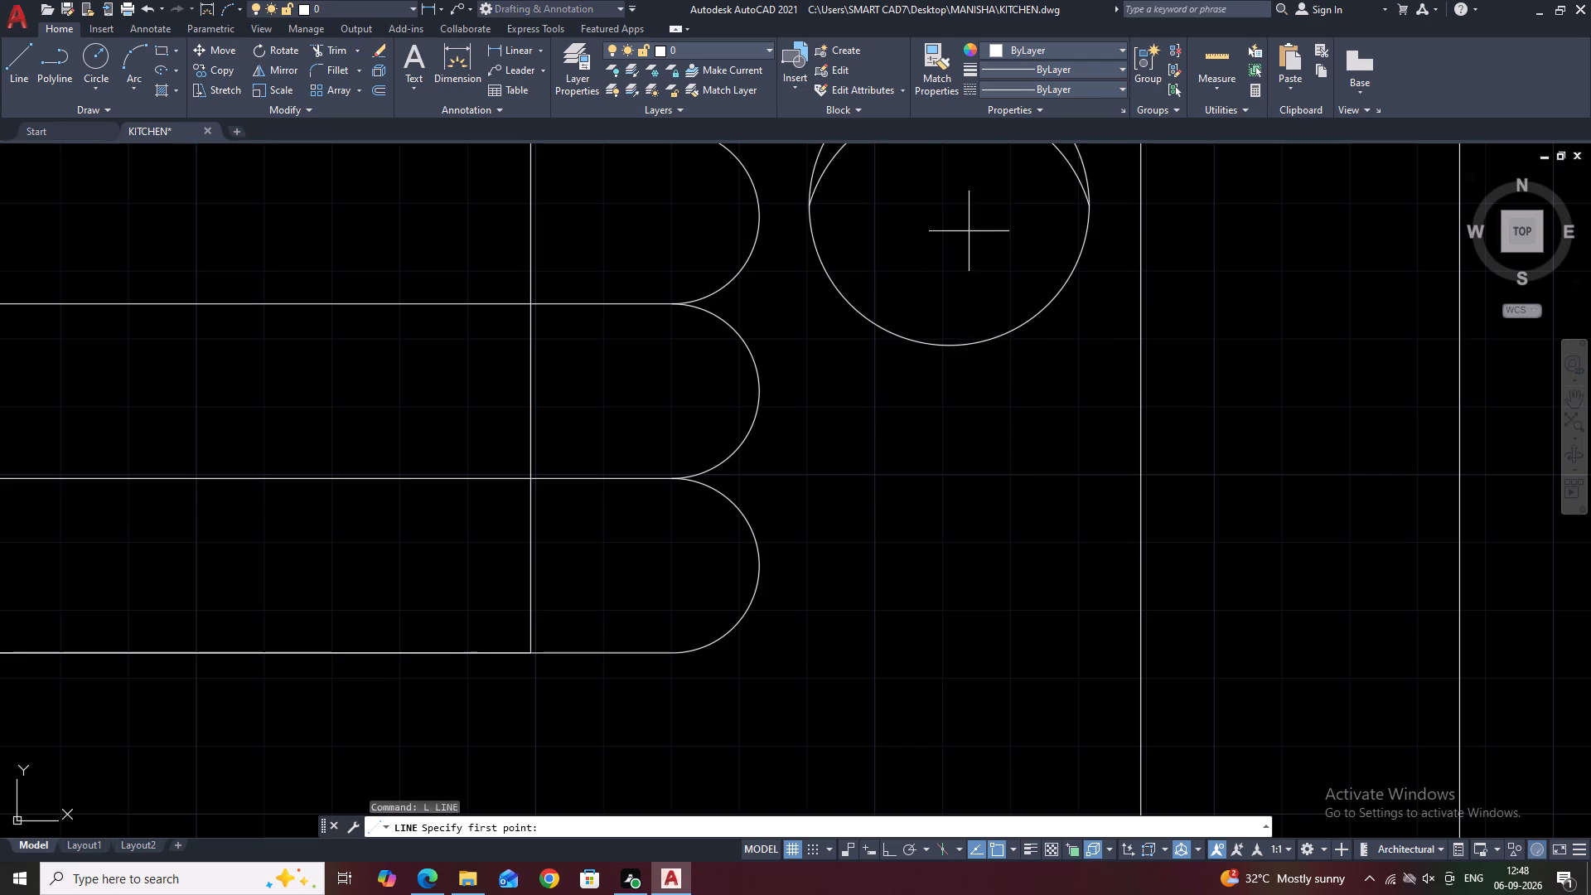
scroll(976, 232, down, 2)
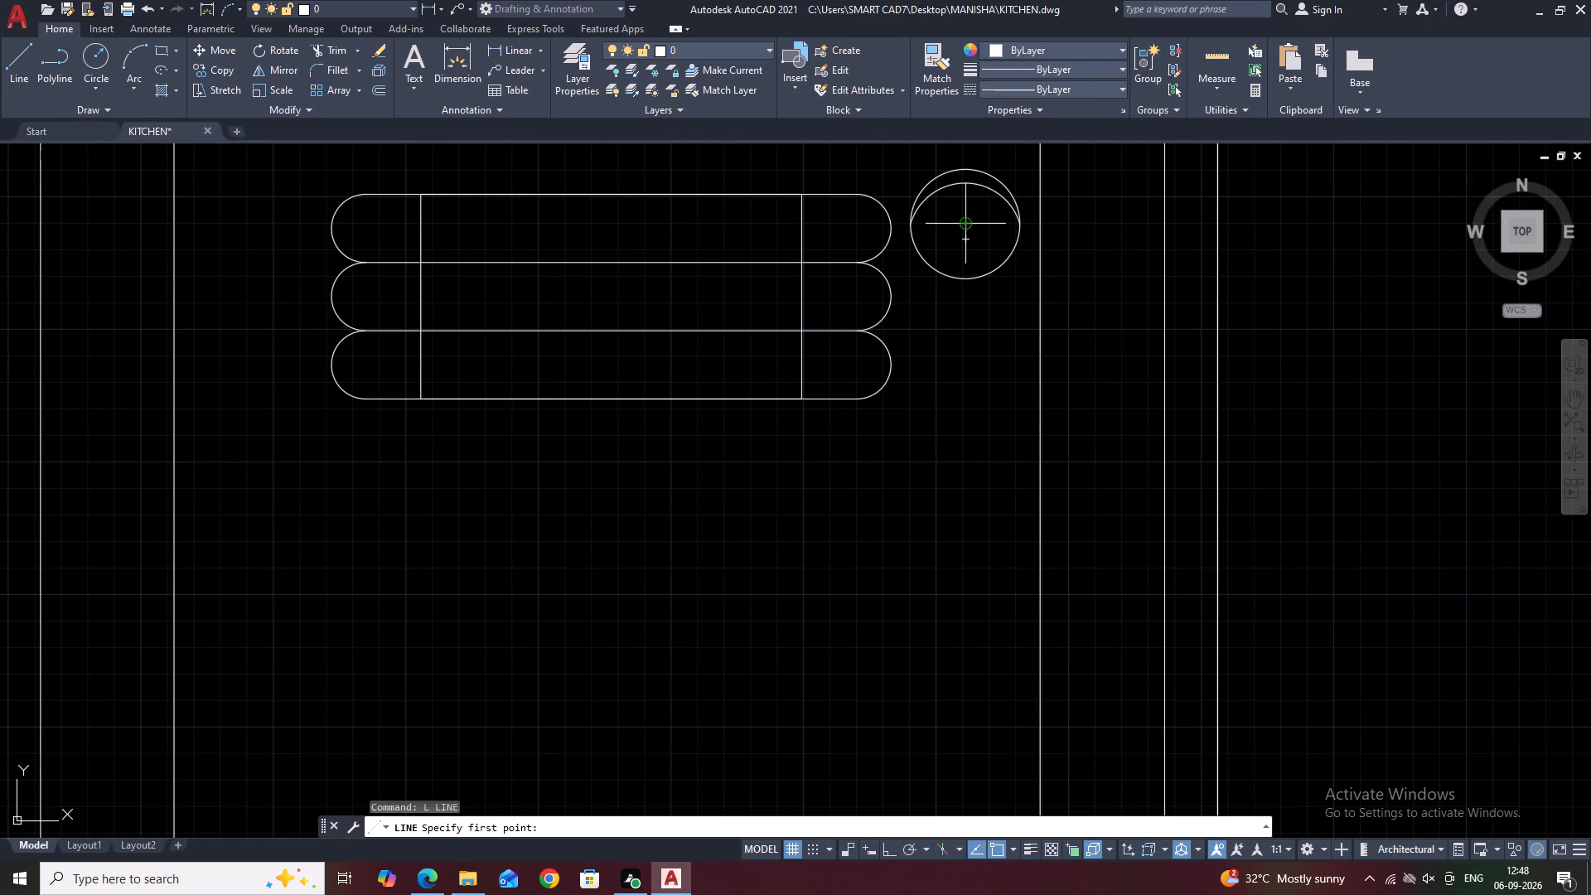
click(967, 225)
key(F8)
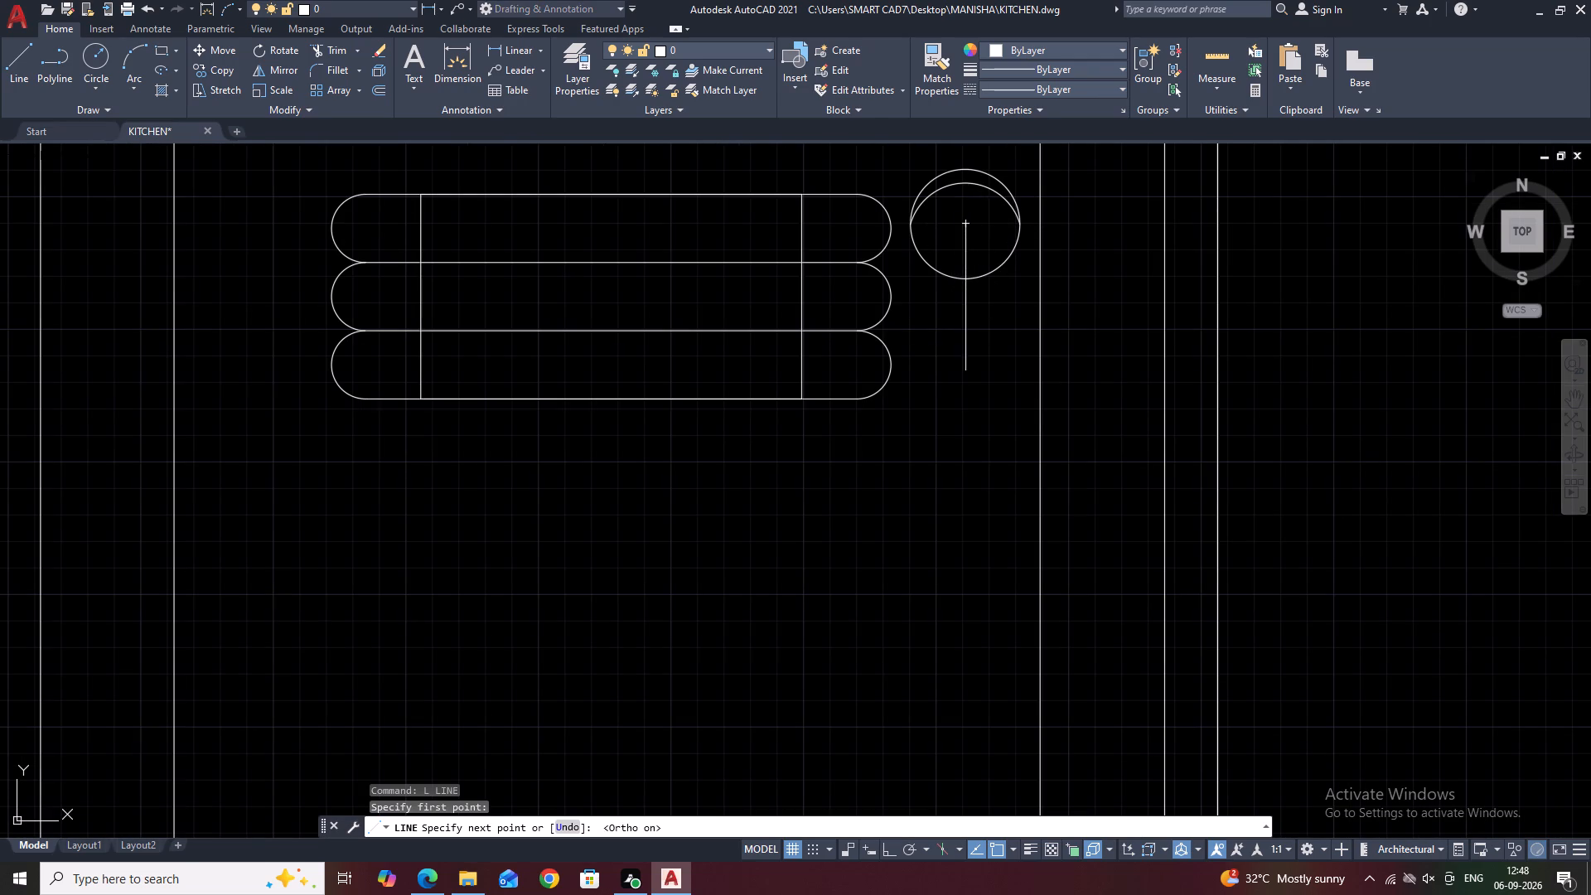
click(964, 370)
key(Escape)
Offset the vertical line by 0.05 to both its left and right sides.
drag(967, 322, 964, 314)
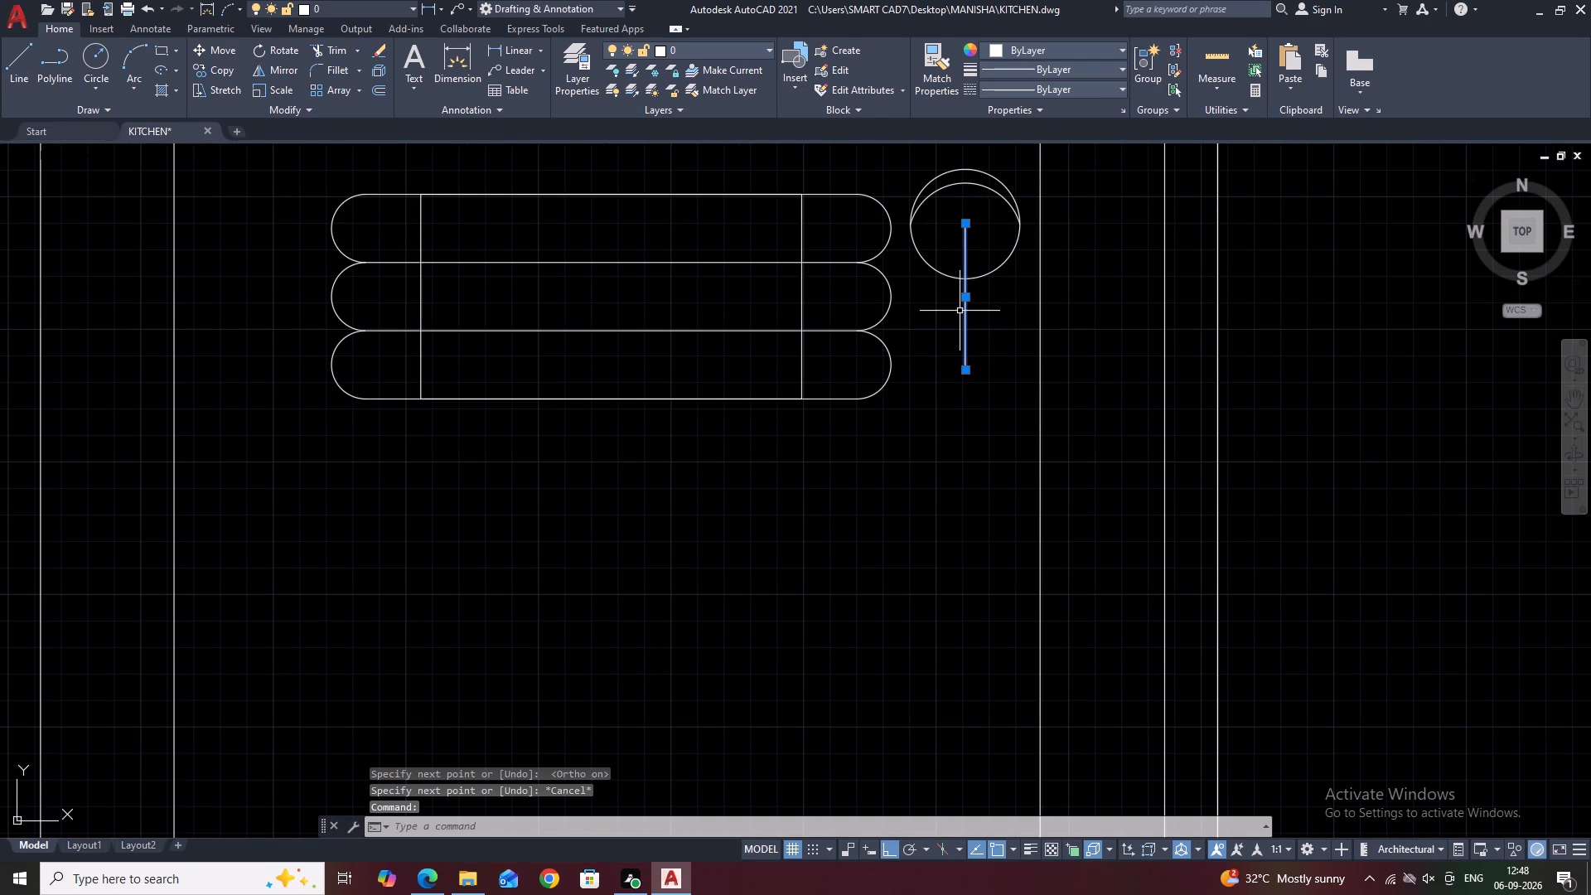
text(O 0.05)
key(space)
click(938, 304)
scroll(993, 318, up, 4)
drag(825, 305, 849, 310)
click(928, 321)
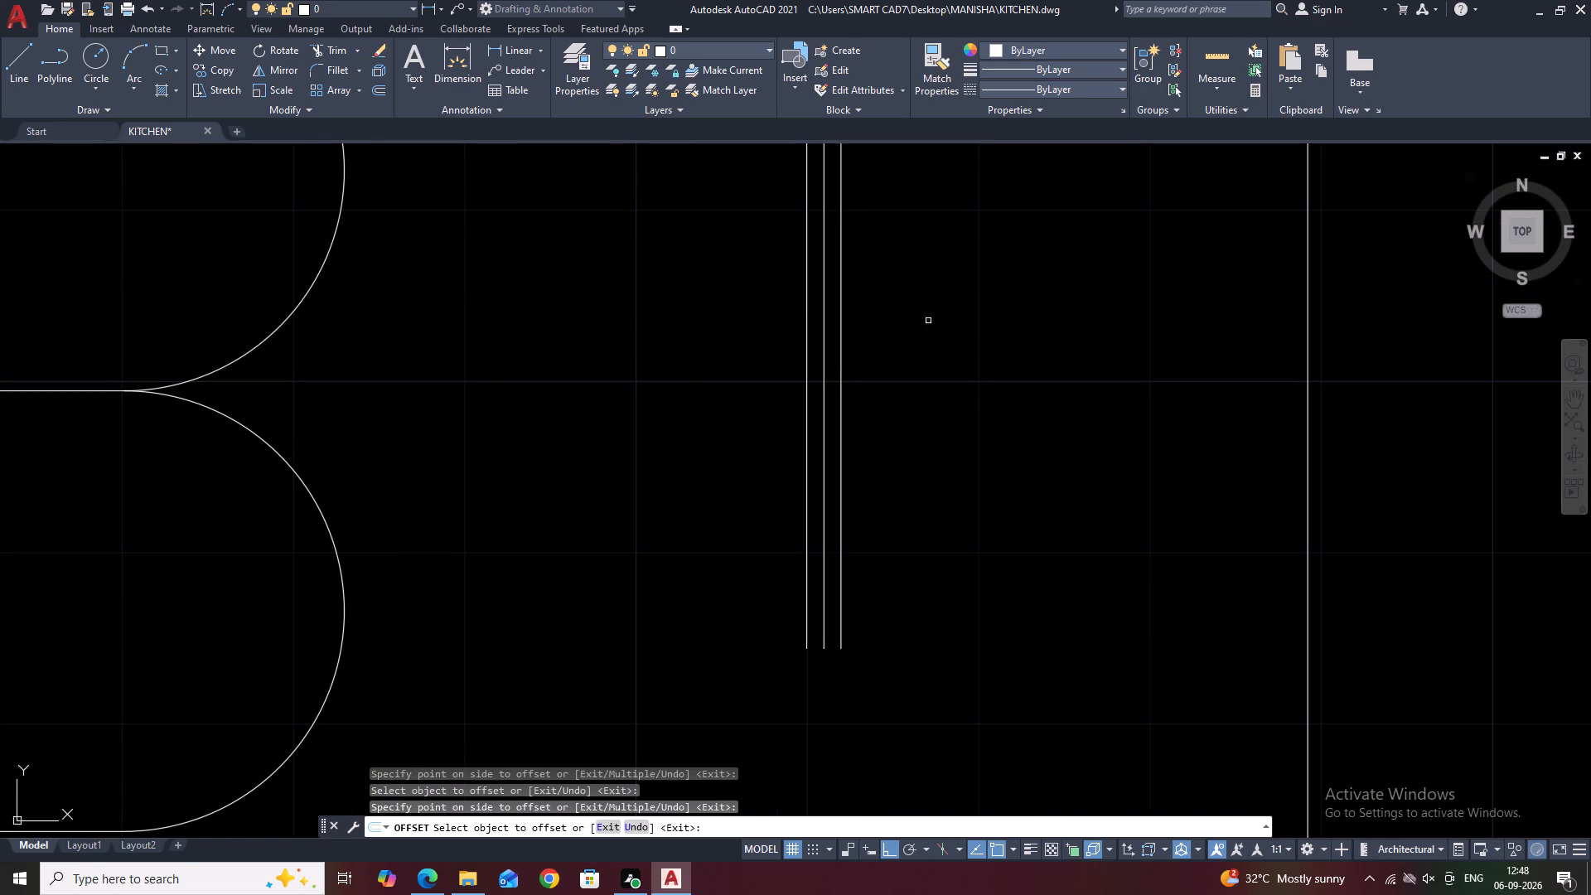
scroll(905, 302, down, 5)
scroll(897, 281, up, 2)
key(Escape)
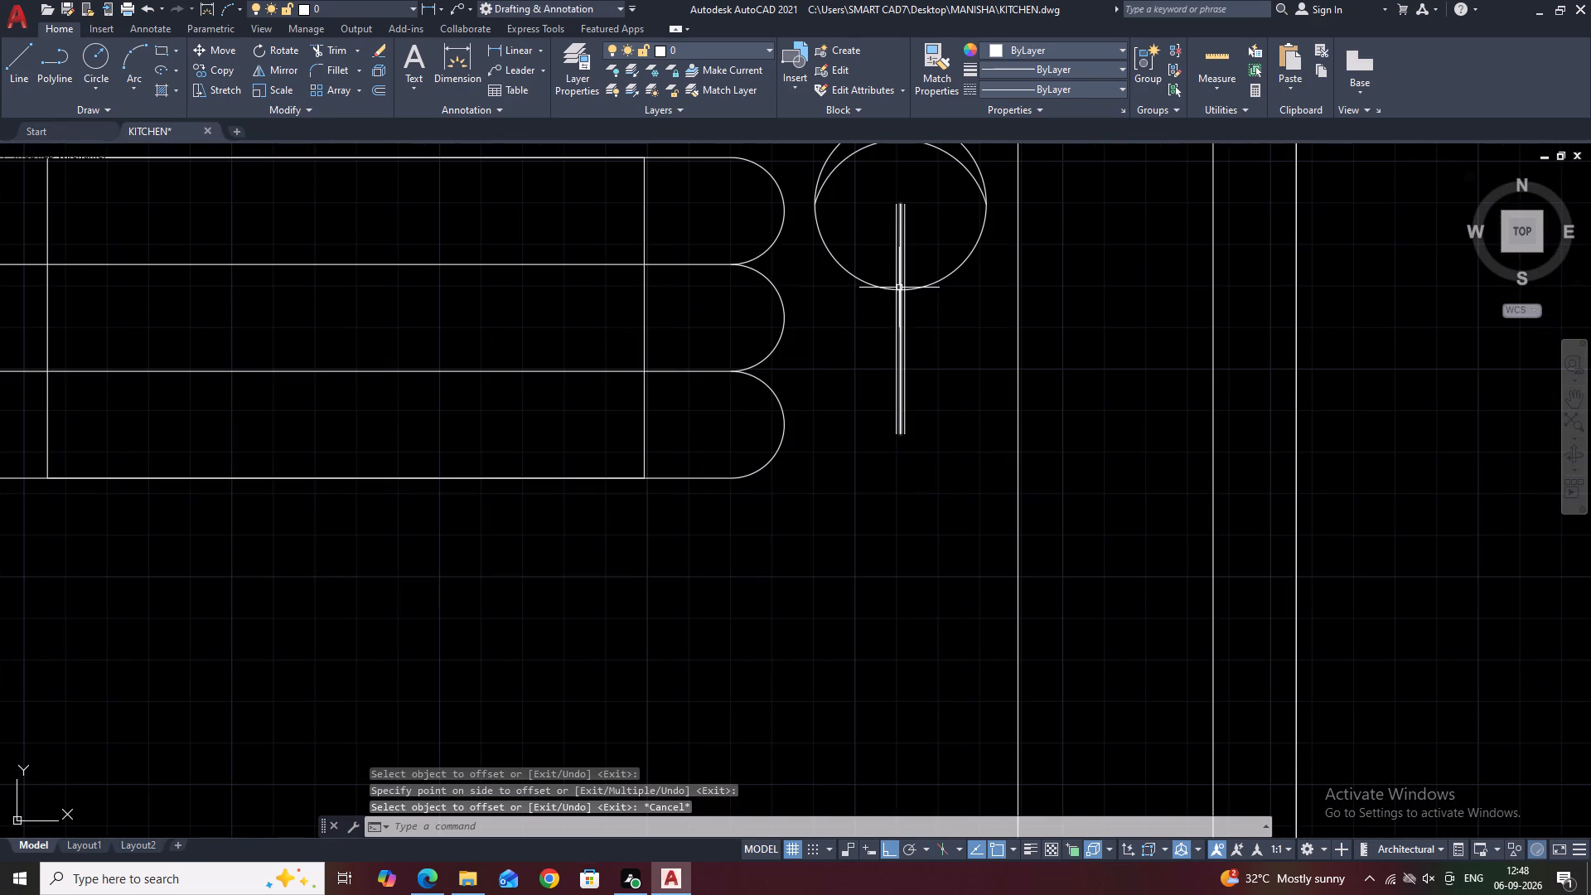
Delete the middle vertical line, keeping the two offset lines on either side.
click(898, 302)
scroll(900, 320, up, 2)
click(898, 318)
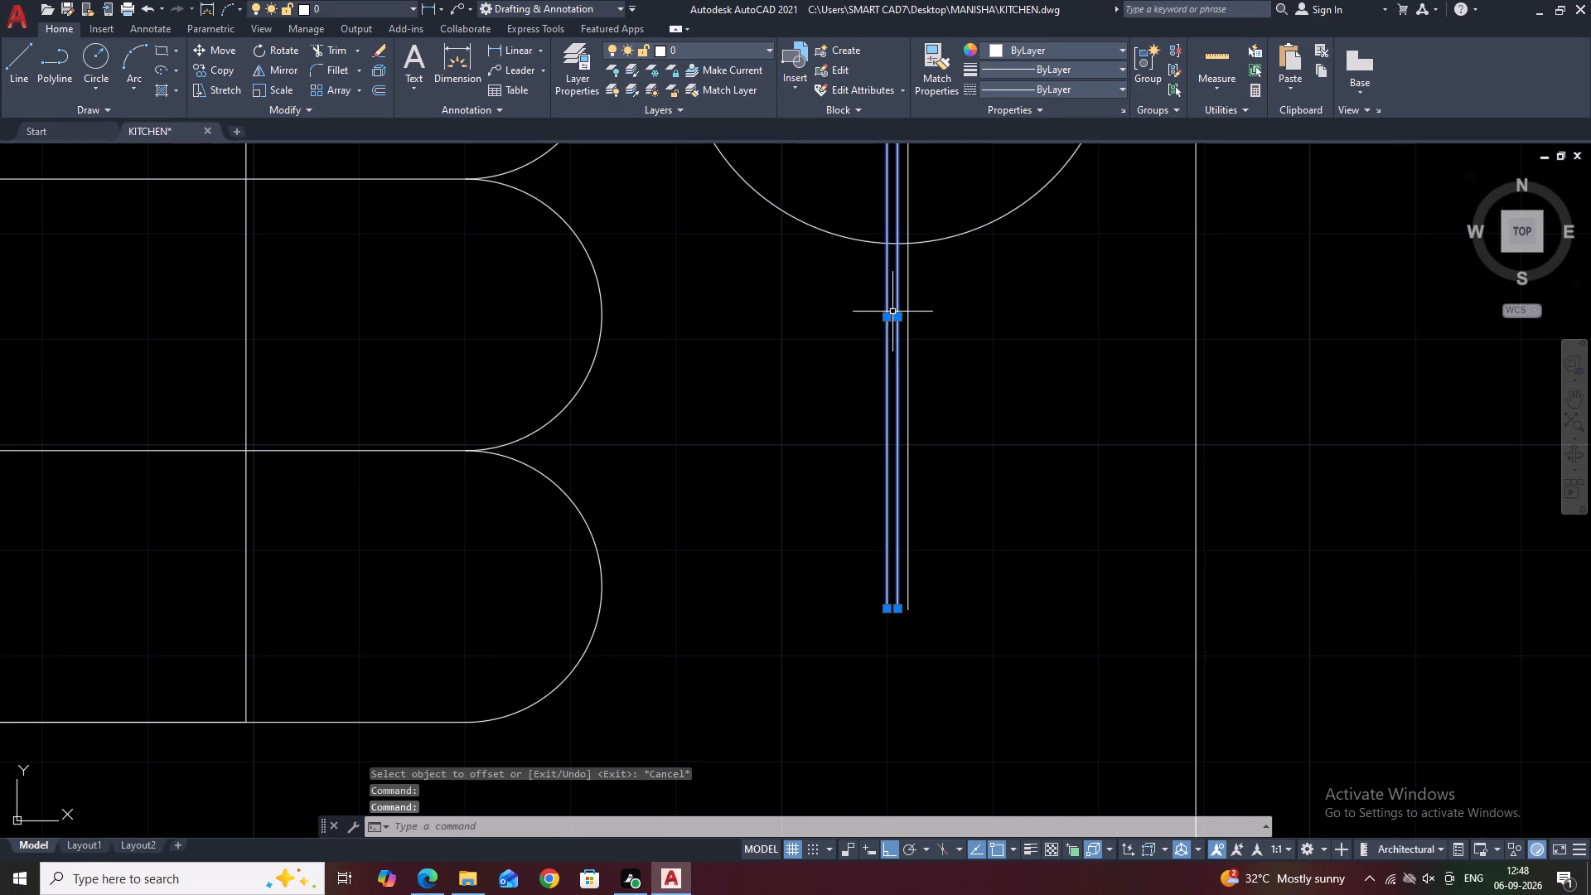
key(Escape)
click(896, 321)
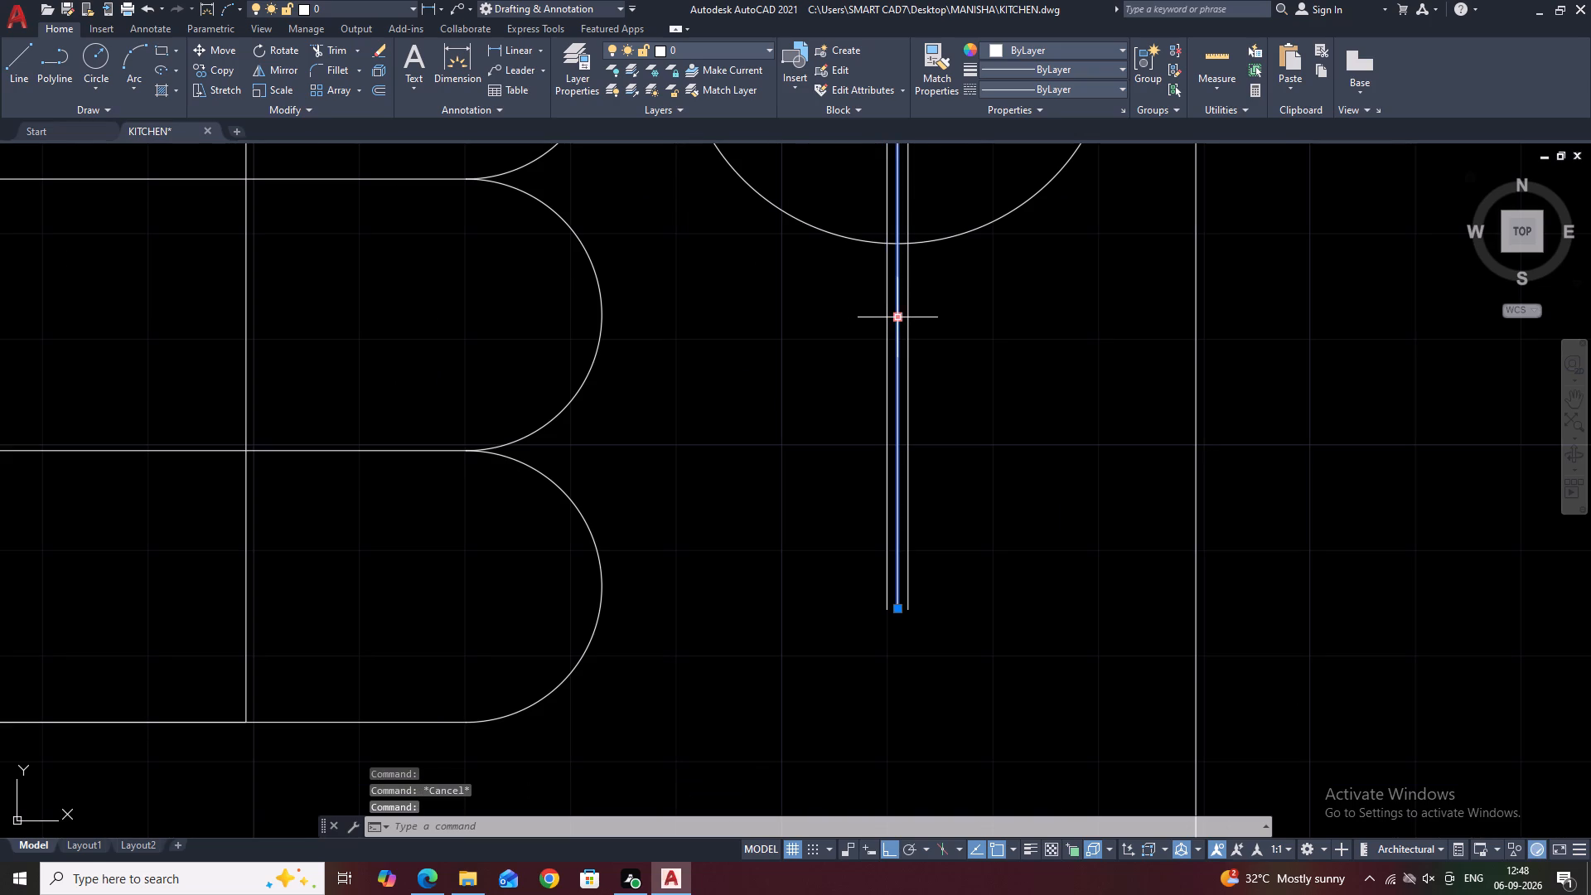
key(Delete)
Scale the three rounded strips down to a little over half size about the midpoint of their top edge.
scroll(934, 395, down, 2)
middle_drag(926, 258, 992, 363)
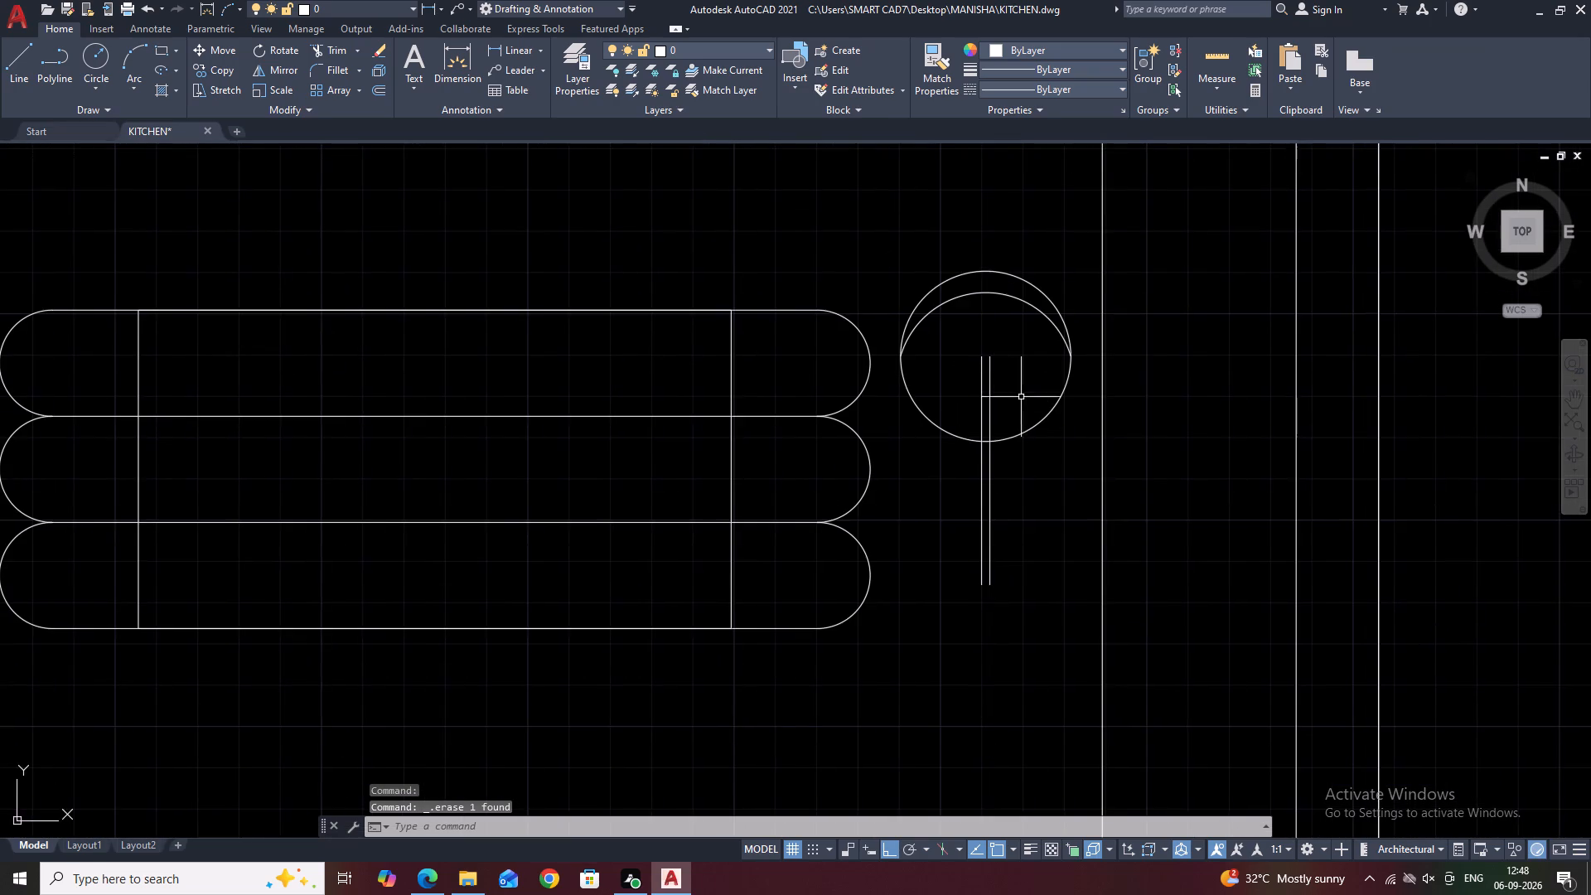
scroll(1024, 395, down, 2)
scroll(913, 365, up, 1)
scroll(1105, 355, down, 1)
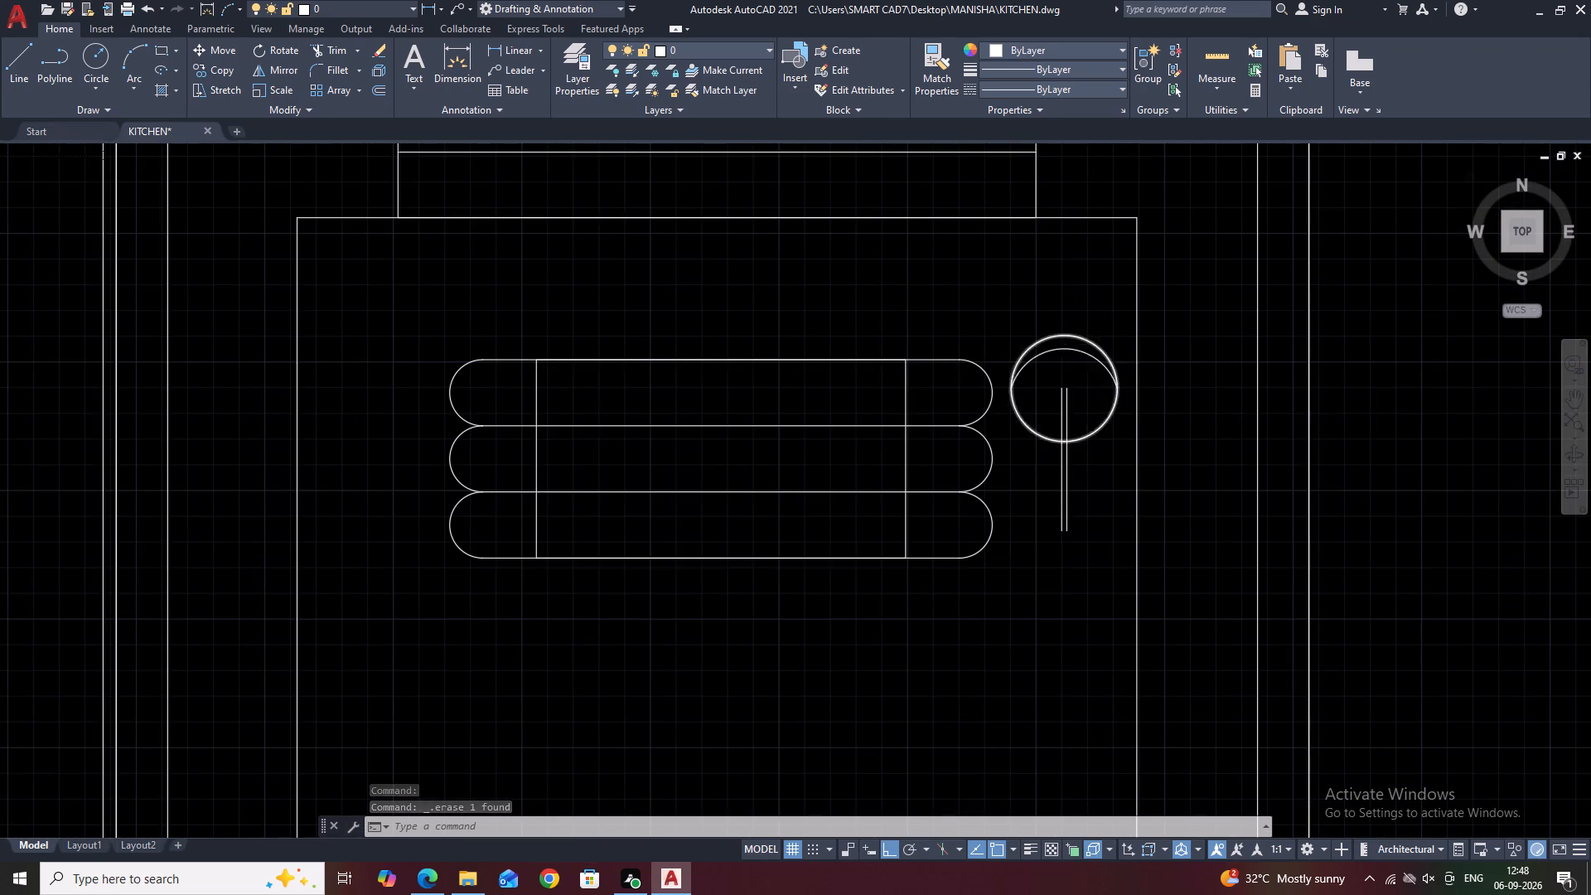
scroll(1105, 355, down, 1)
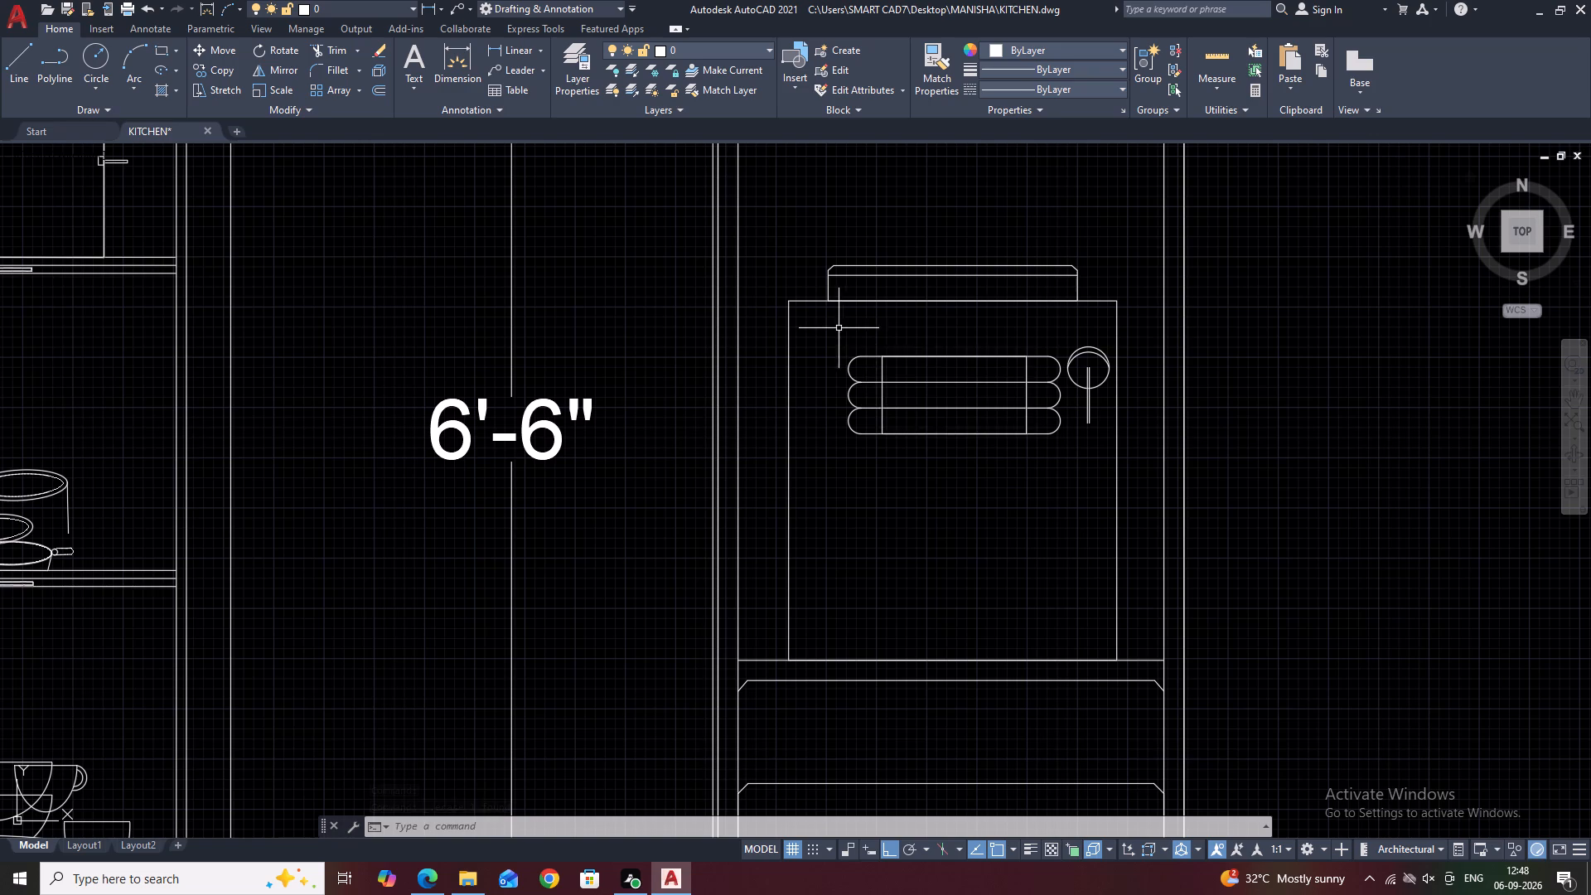
click(836, 326)
click(1064, 463)
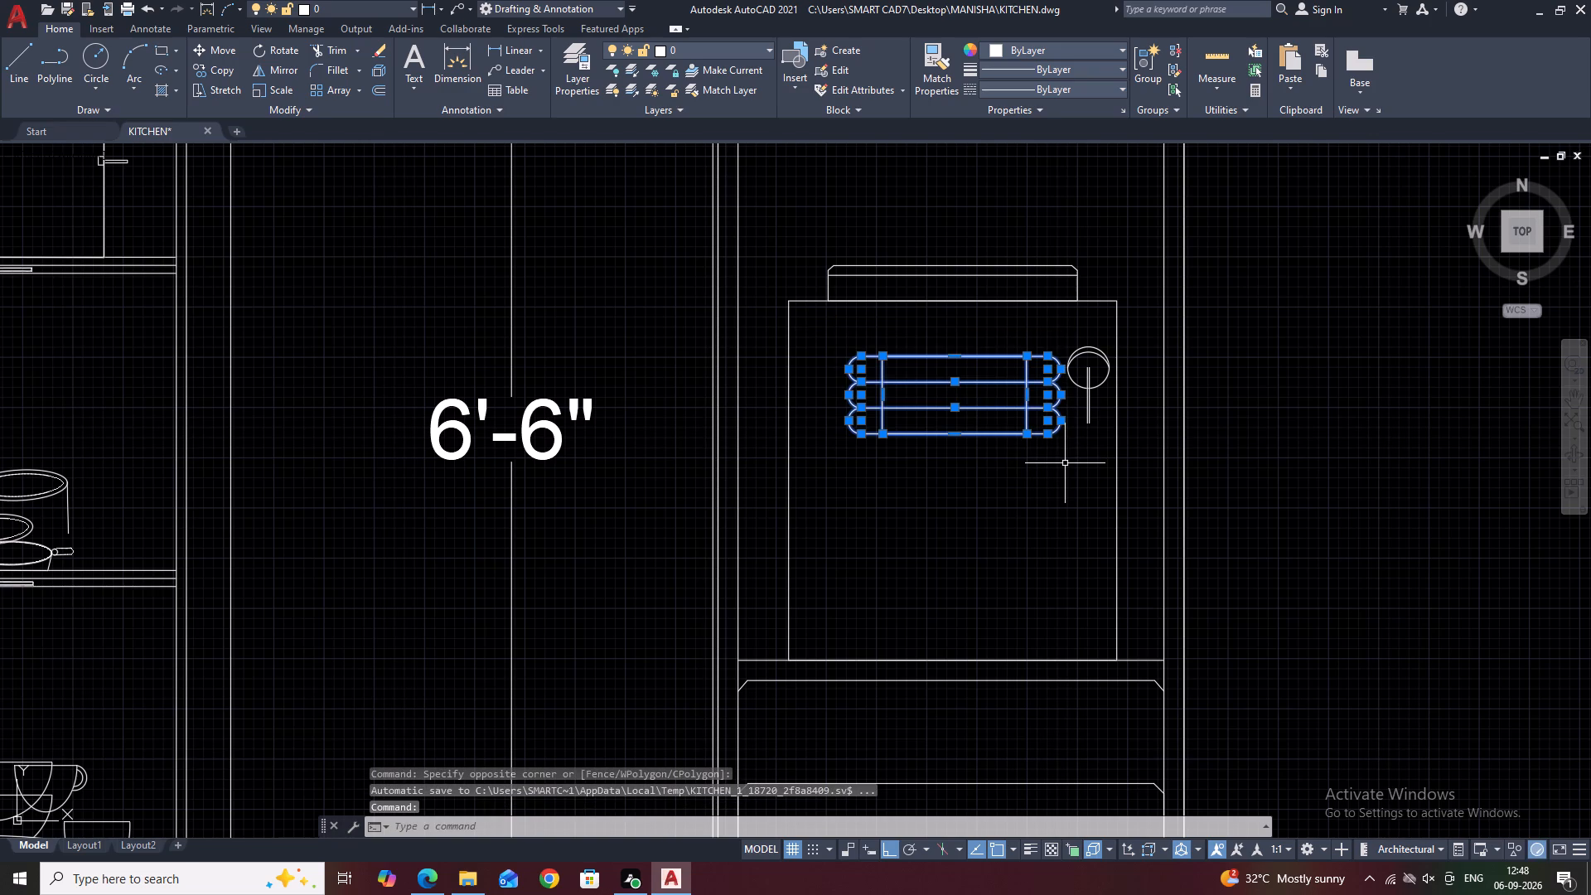
text(SC)
key(space)
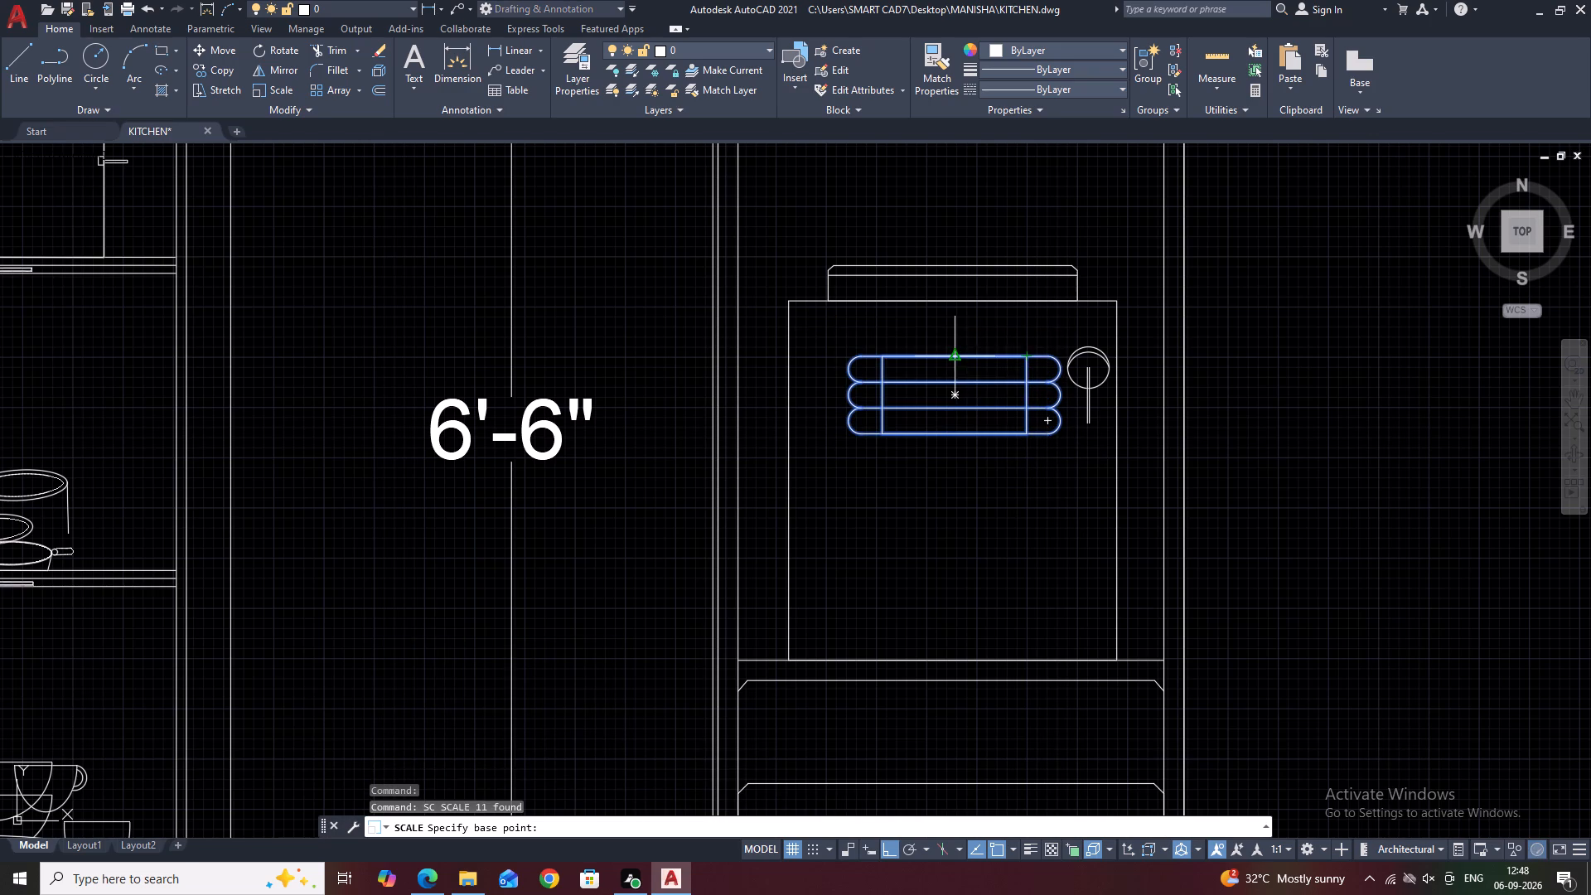
click(955, 355)
click(969, 417)
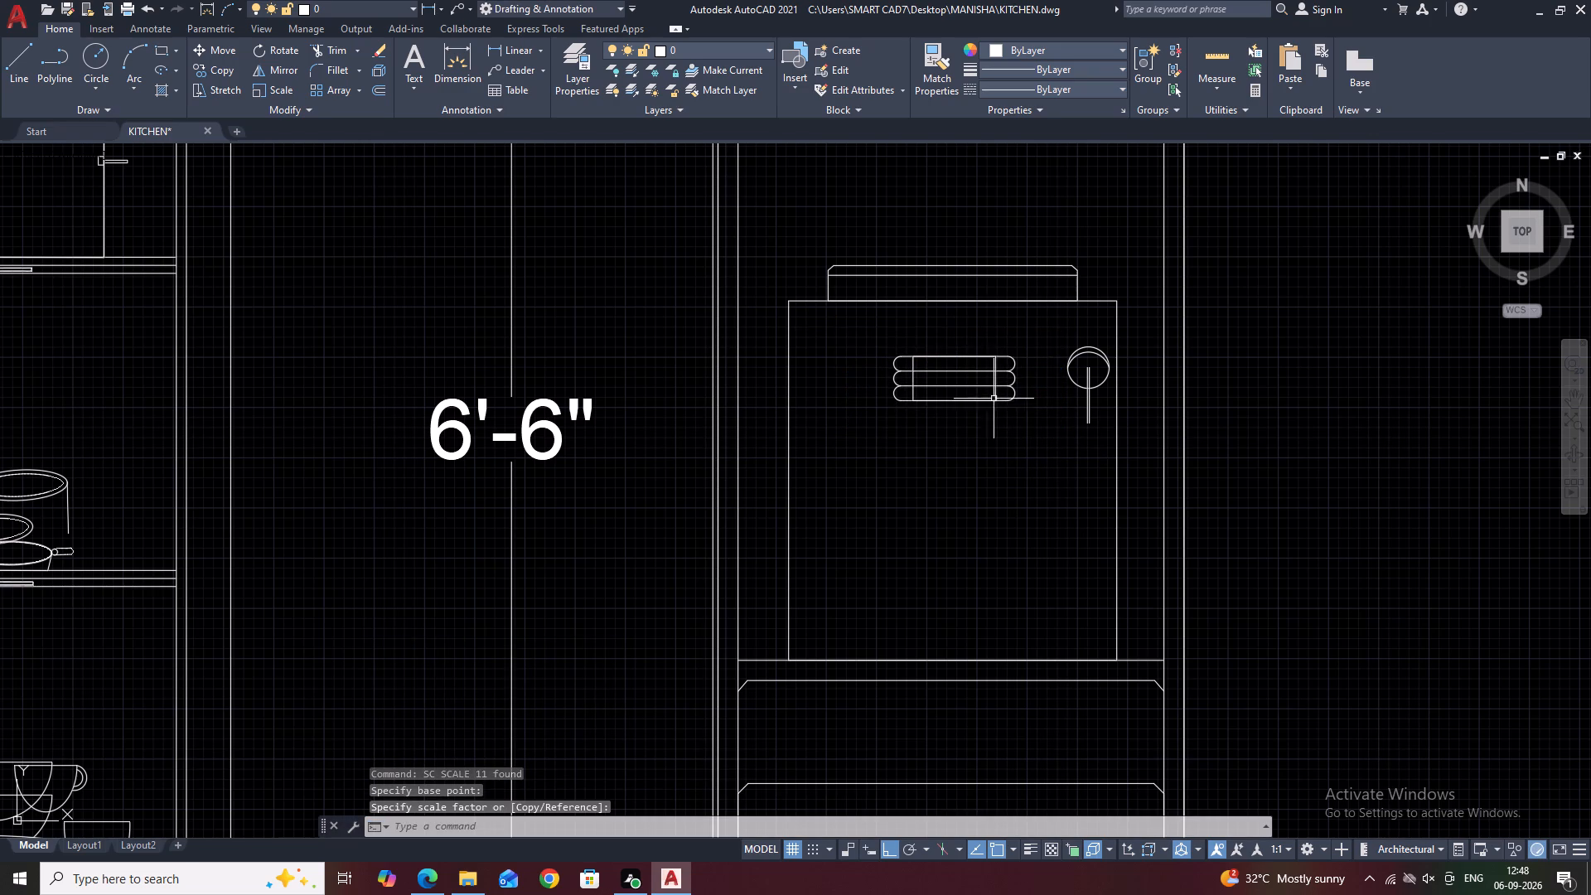
Scale the dial circle and its inner arc down to roughly half size about the circle's centre.
scroll(1074, 364, up, 3)
click(1129, 297)
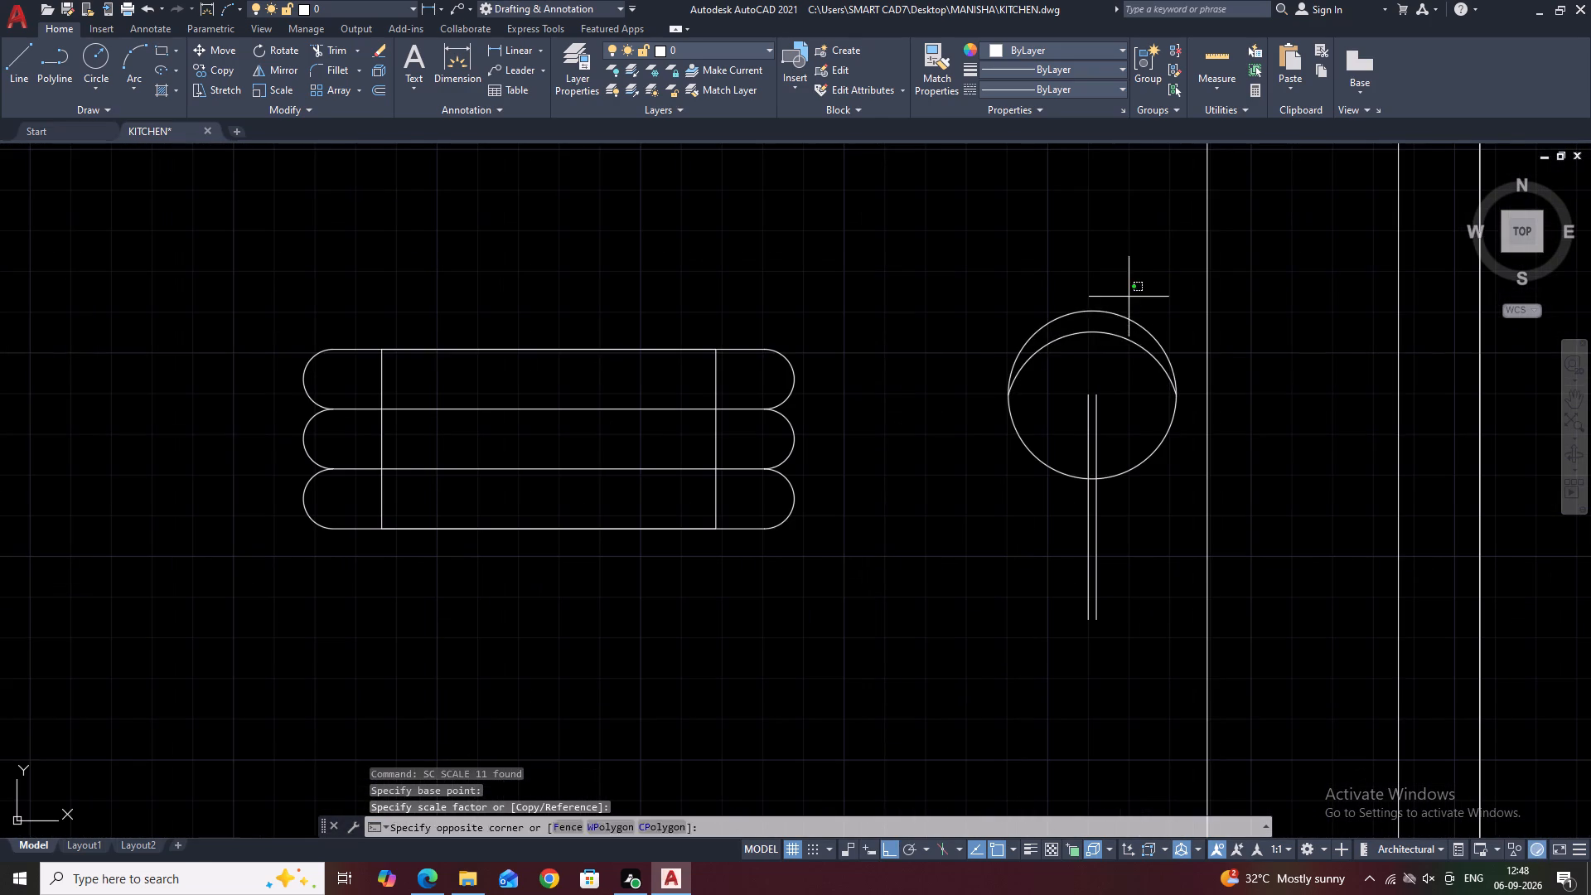
click(1089, 351)
text(SC)
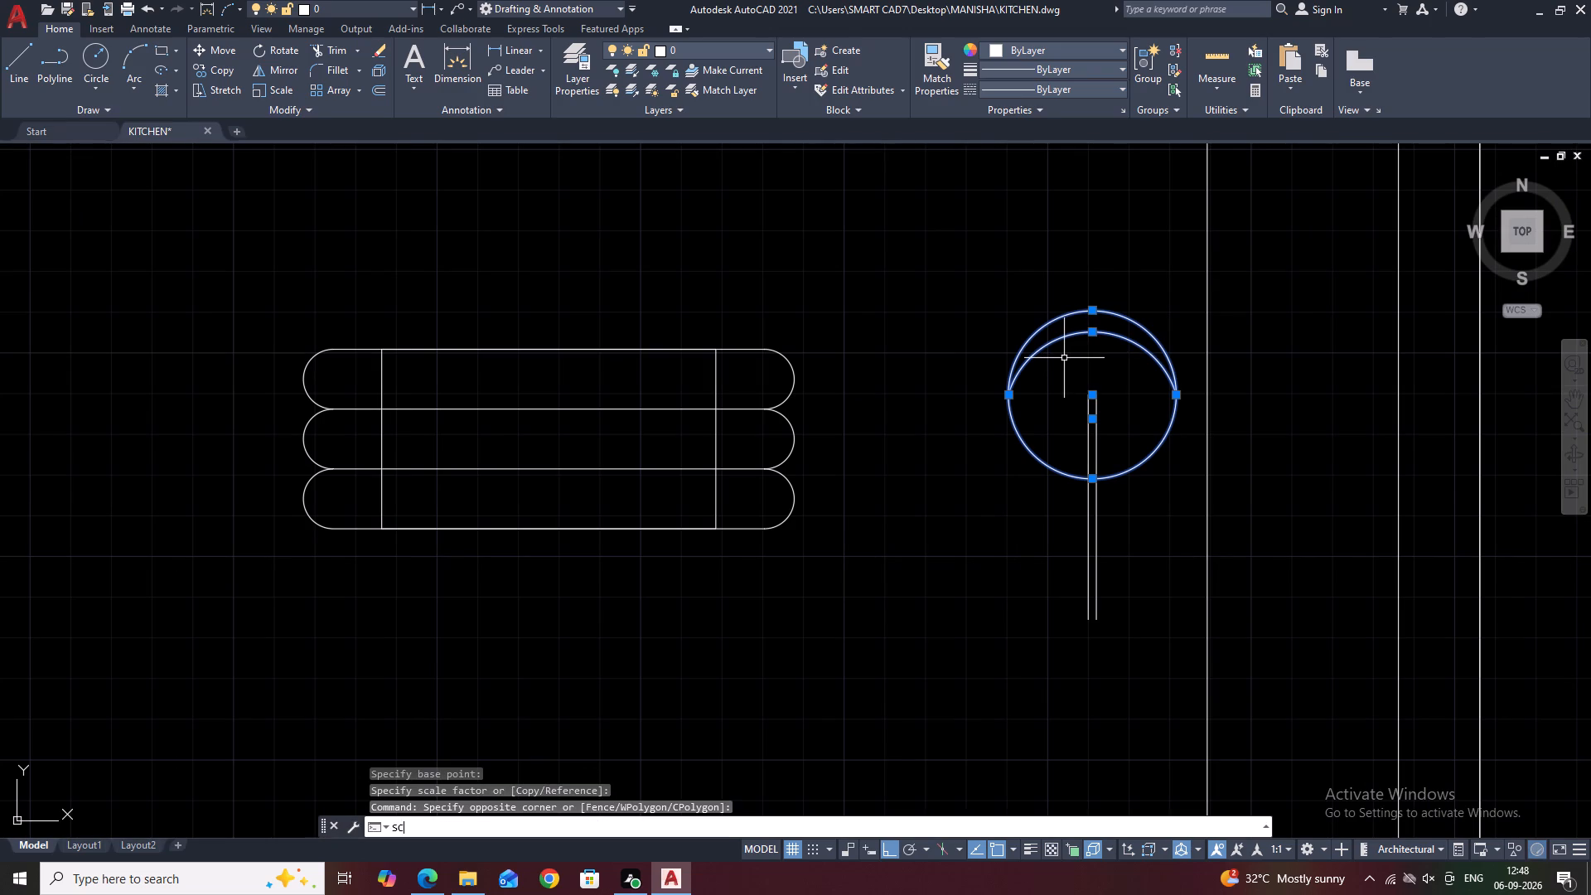
key(space)
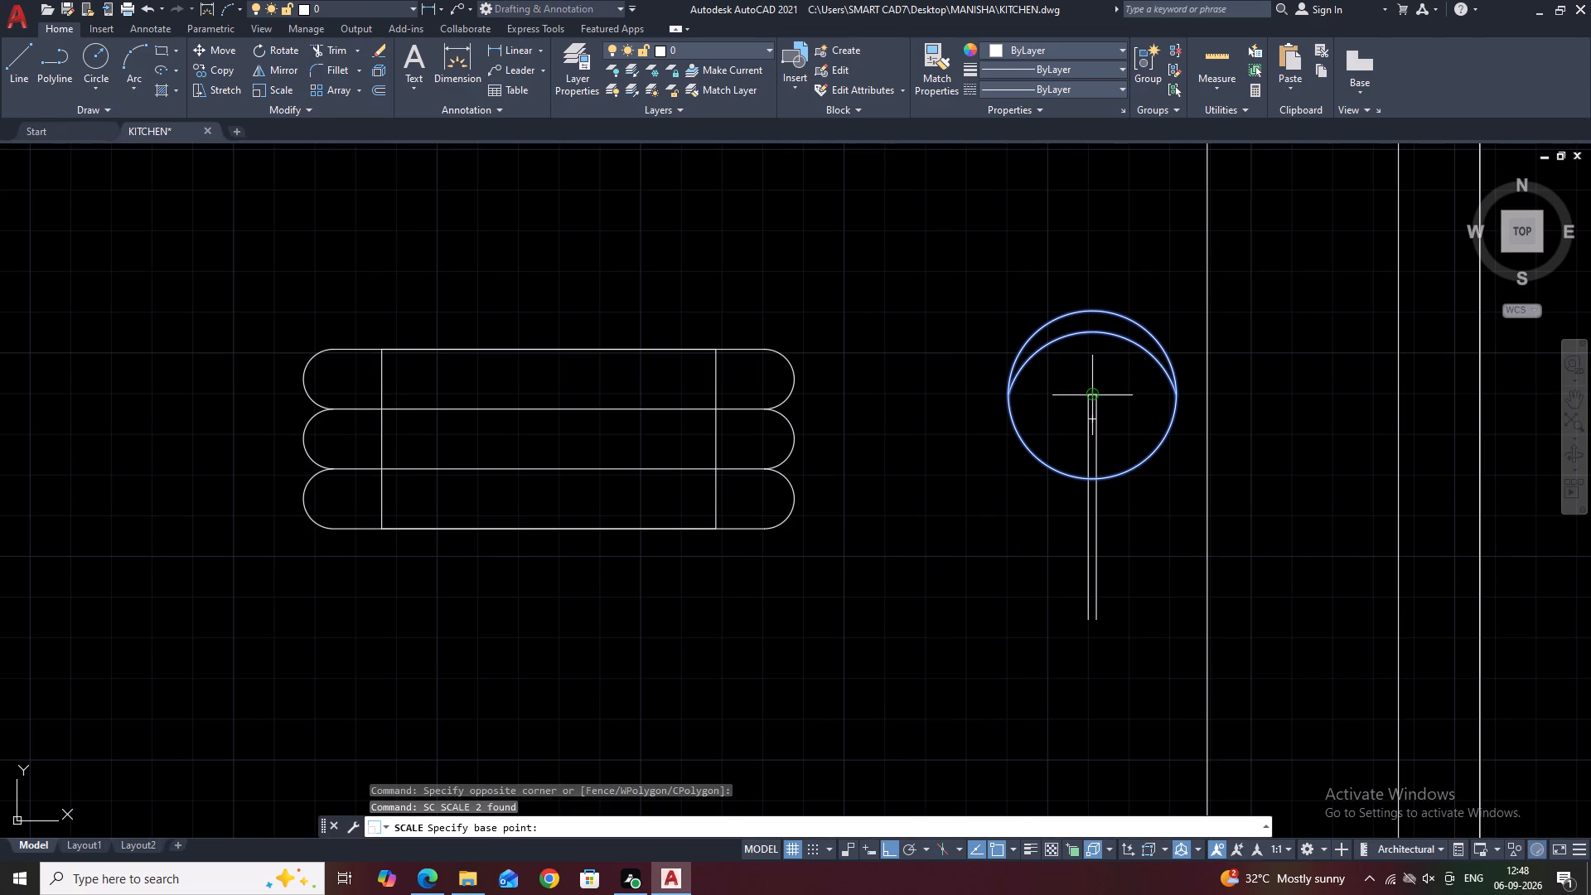
click(1095, 394)
click(1124, 441)
scroll(1087, 287, down, 2)
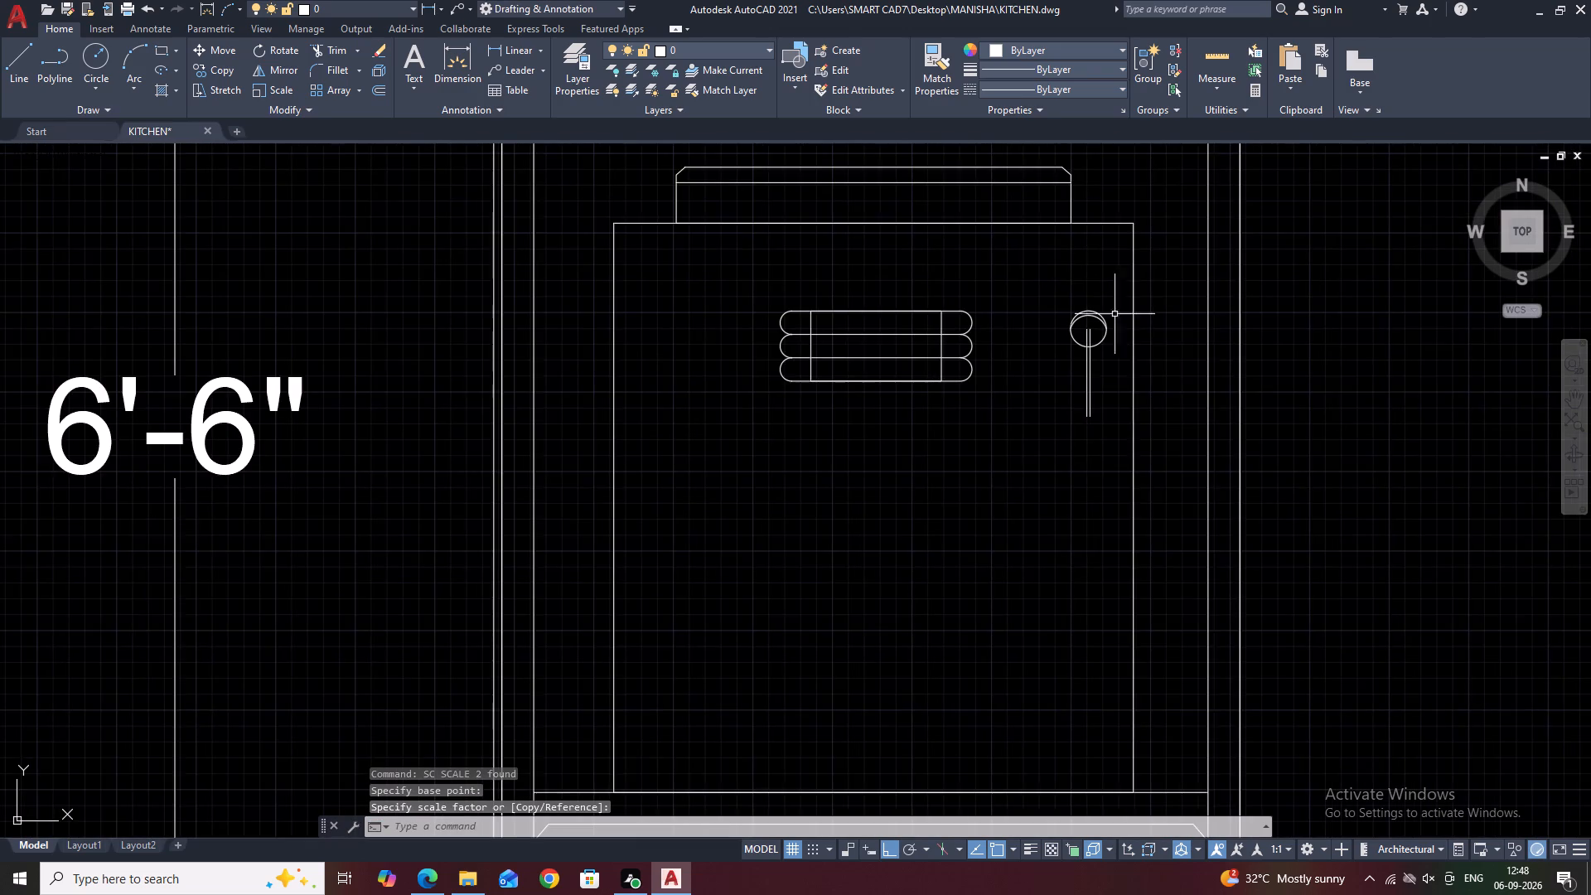
Draw a small circle centred between the tops of the two vertical lines, with its radius reaching the right line.
middle_drag(1190, 365, 1072, 345)
scroll(1018, 348, up, 2)
middle_drag(968, 331, 1046, 443)
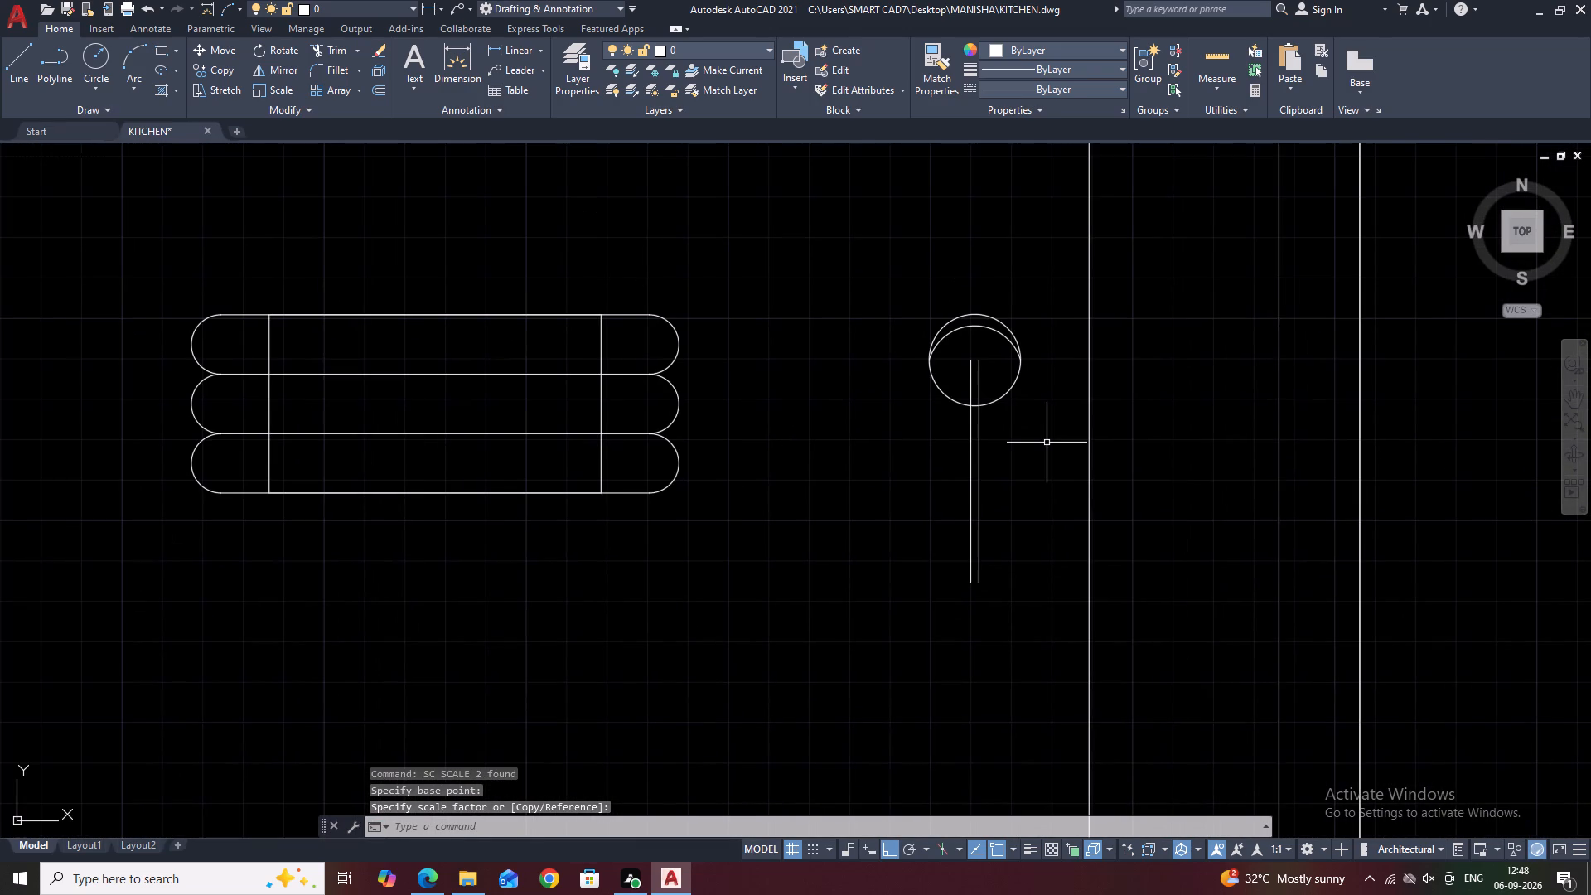
key(c)
key(space)
scroll(994, 369, up, 3)
scroll(917, 327, up, 2)
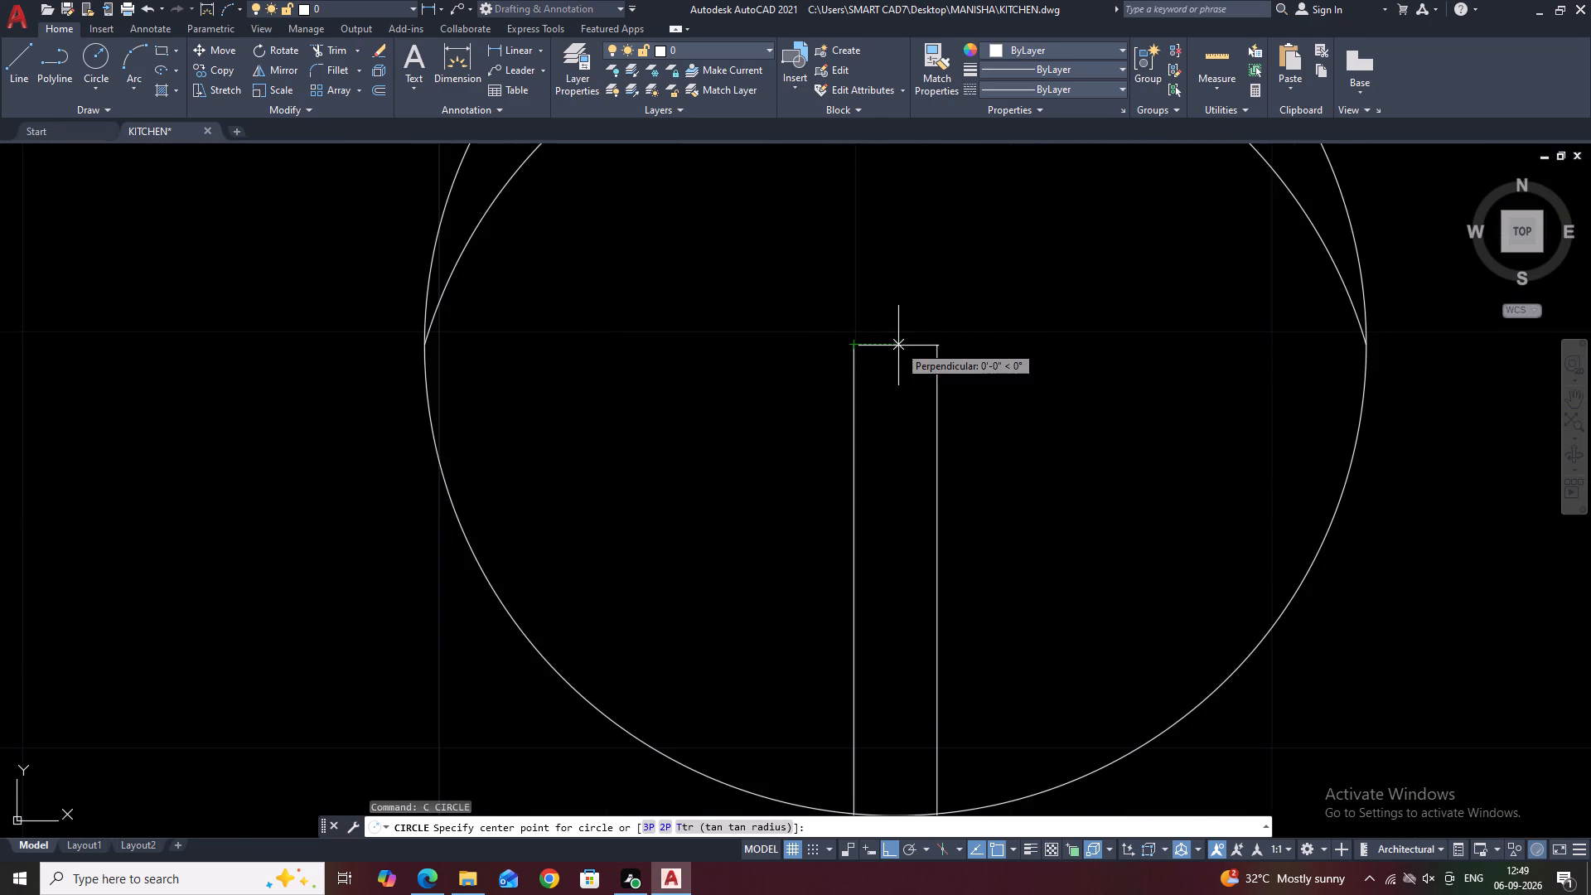
click(898, 346)
click(939, 349)
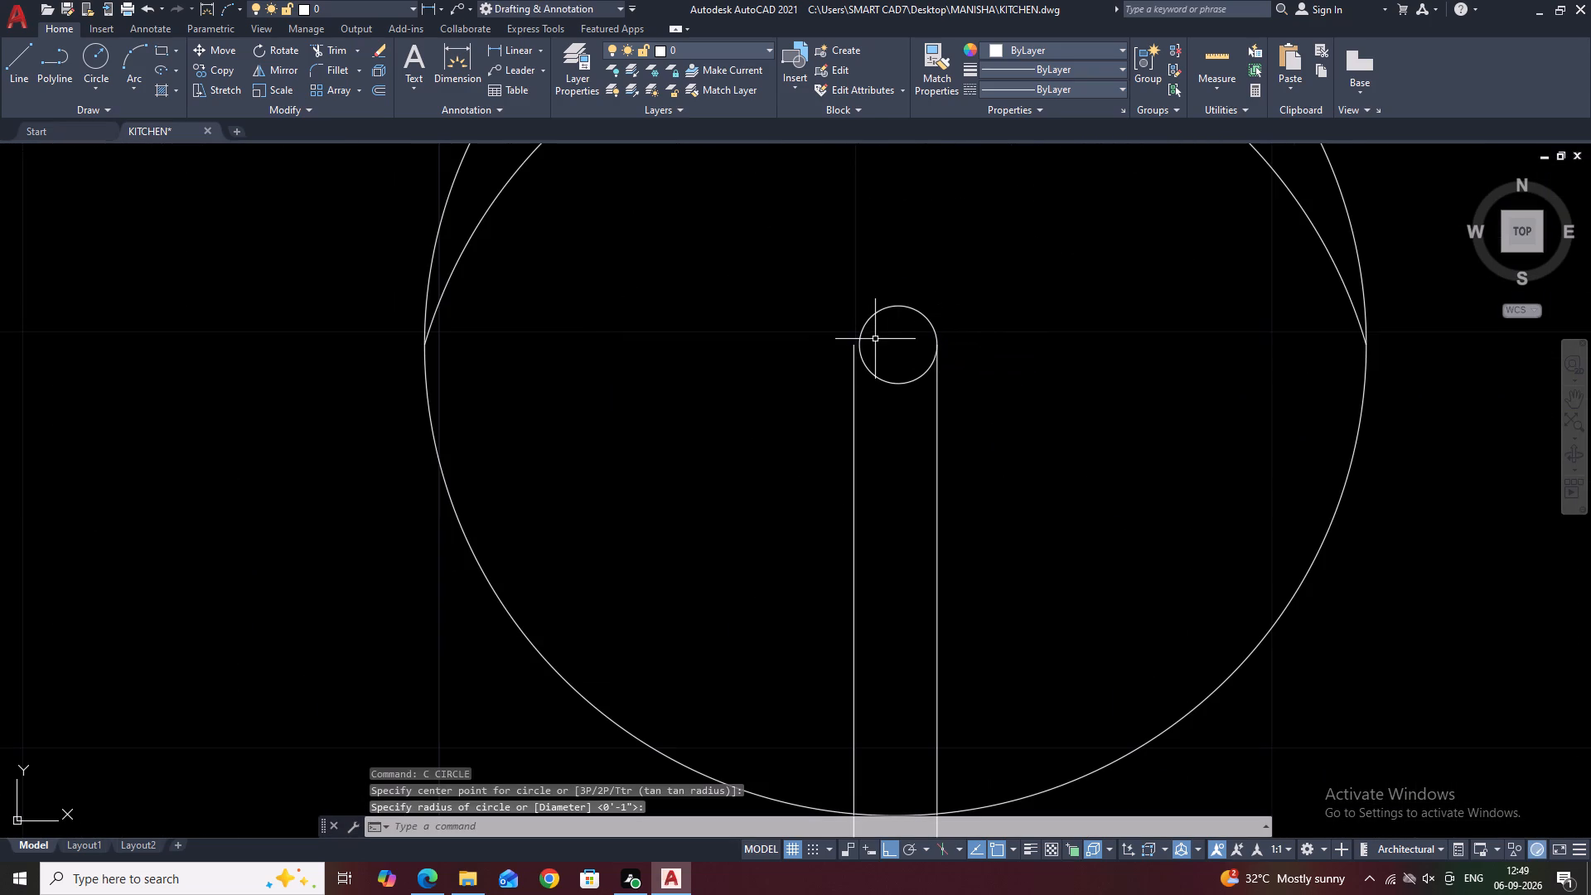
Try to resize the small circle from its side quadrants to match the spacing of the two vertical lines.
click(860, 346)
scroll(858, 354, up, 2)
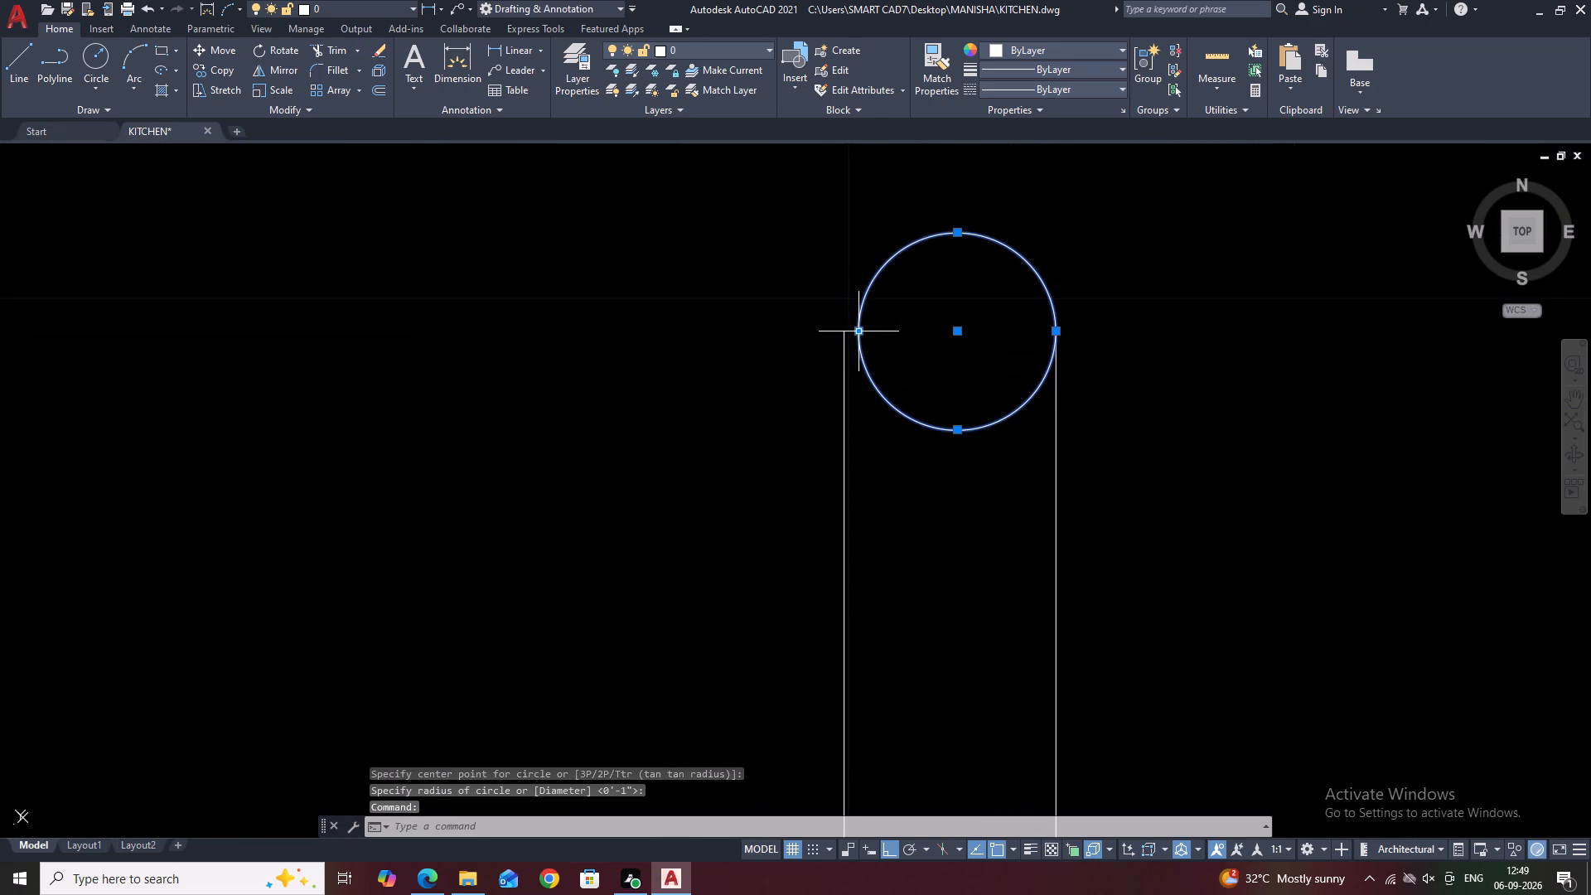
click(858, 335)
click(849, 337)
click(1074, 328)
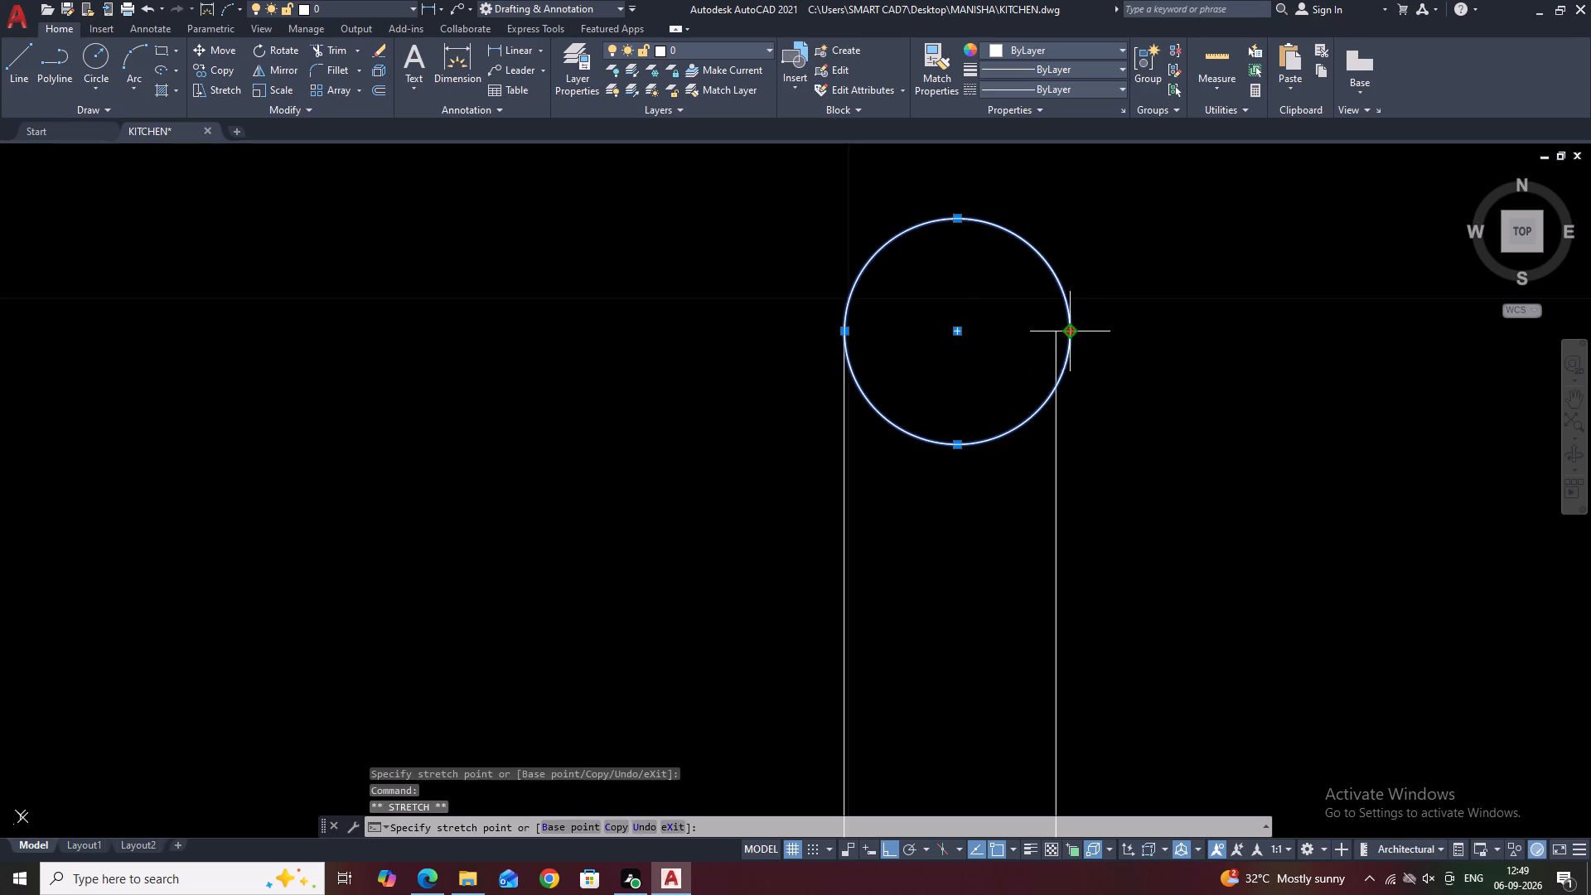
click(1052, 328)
Scale the small circle by reference from the right line's top so its diameter reaches the left line's top.
key(grave)
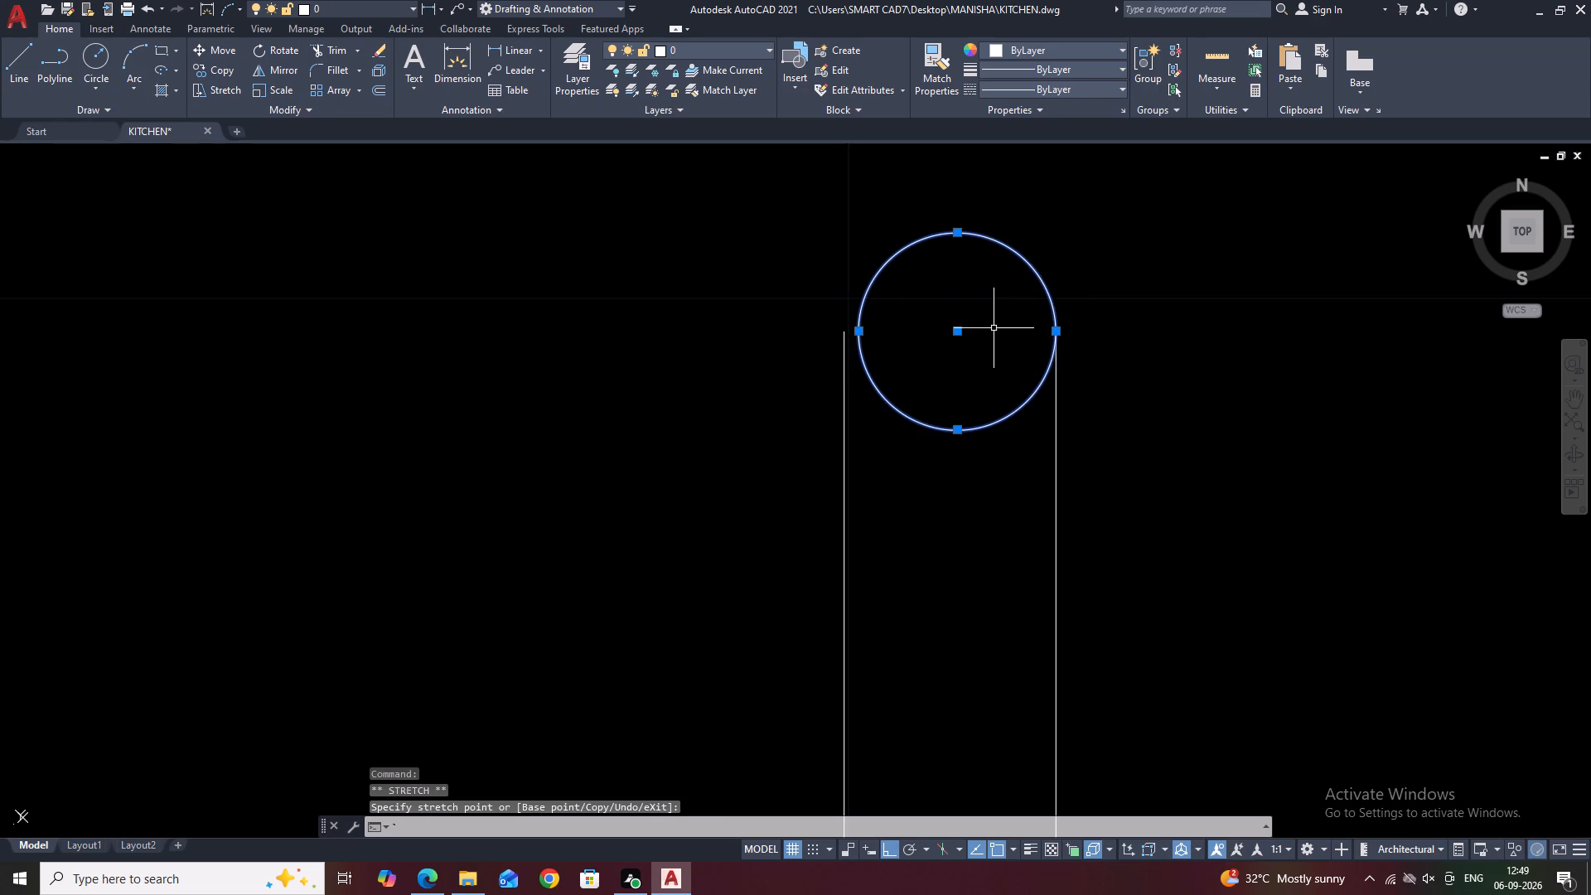
text(SC)
key(space)
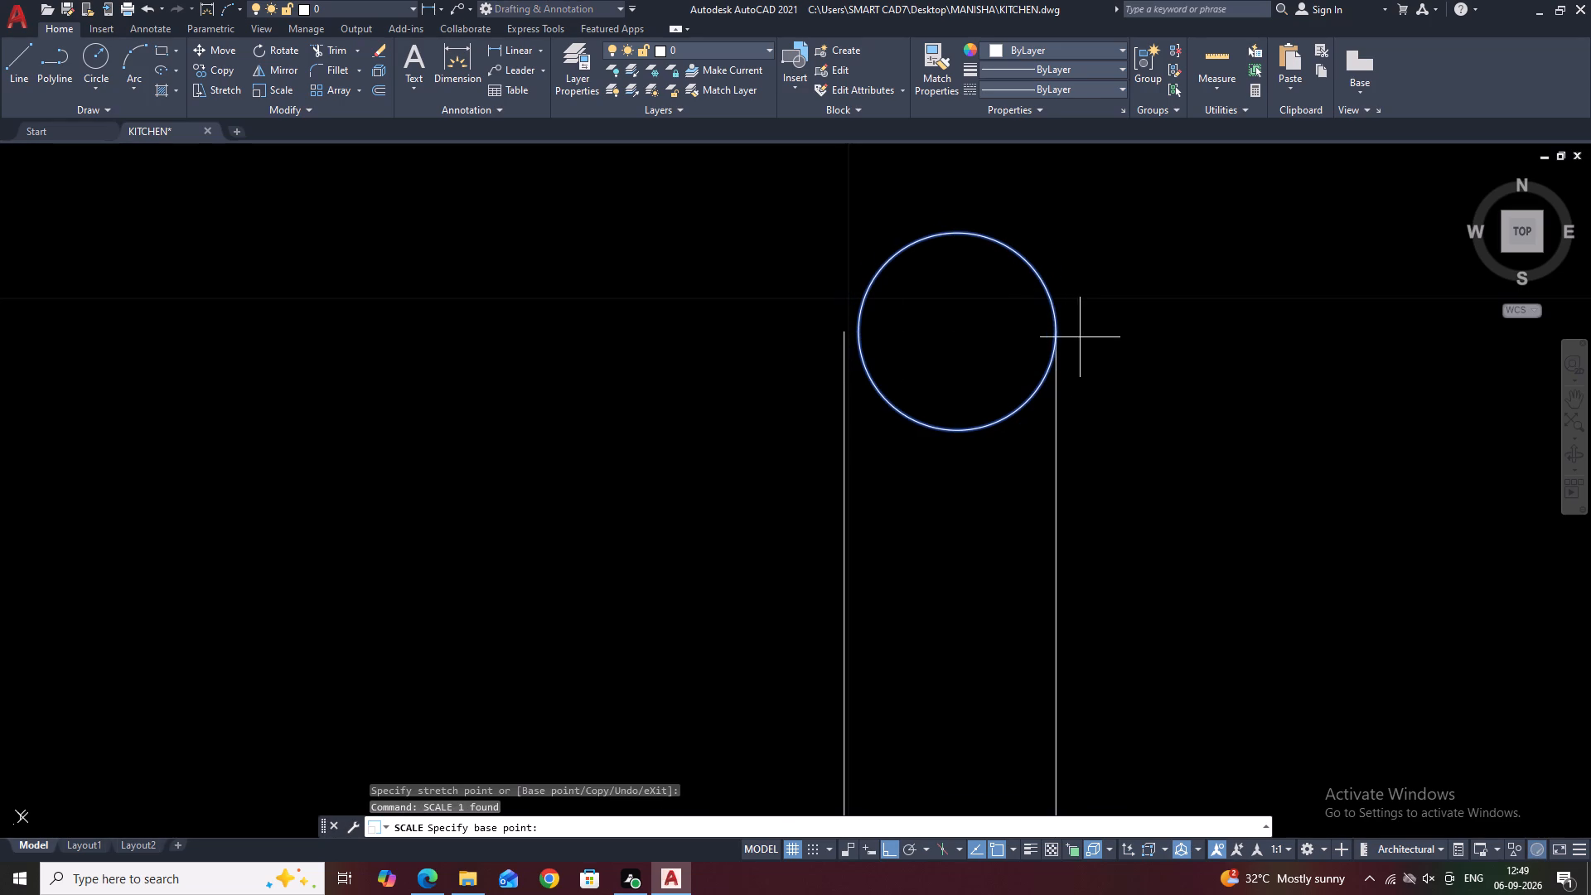
click(1057, 333)
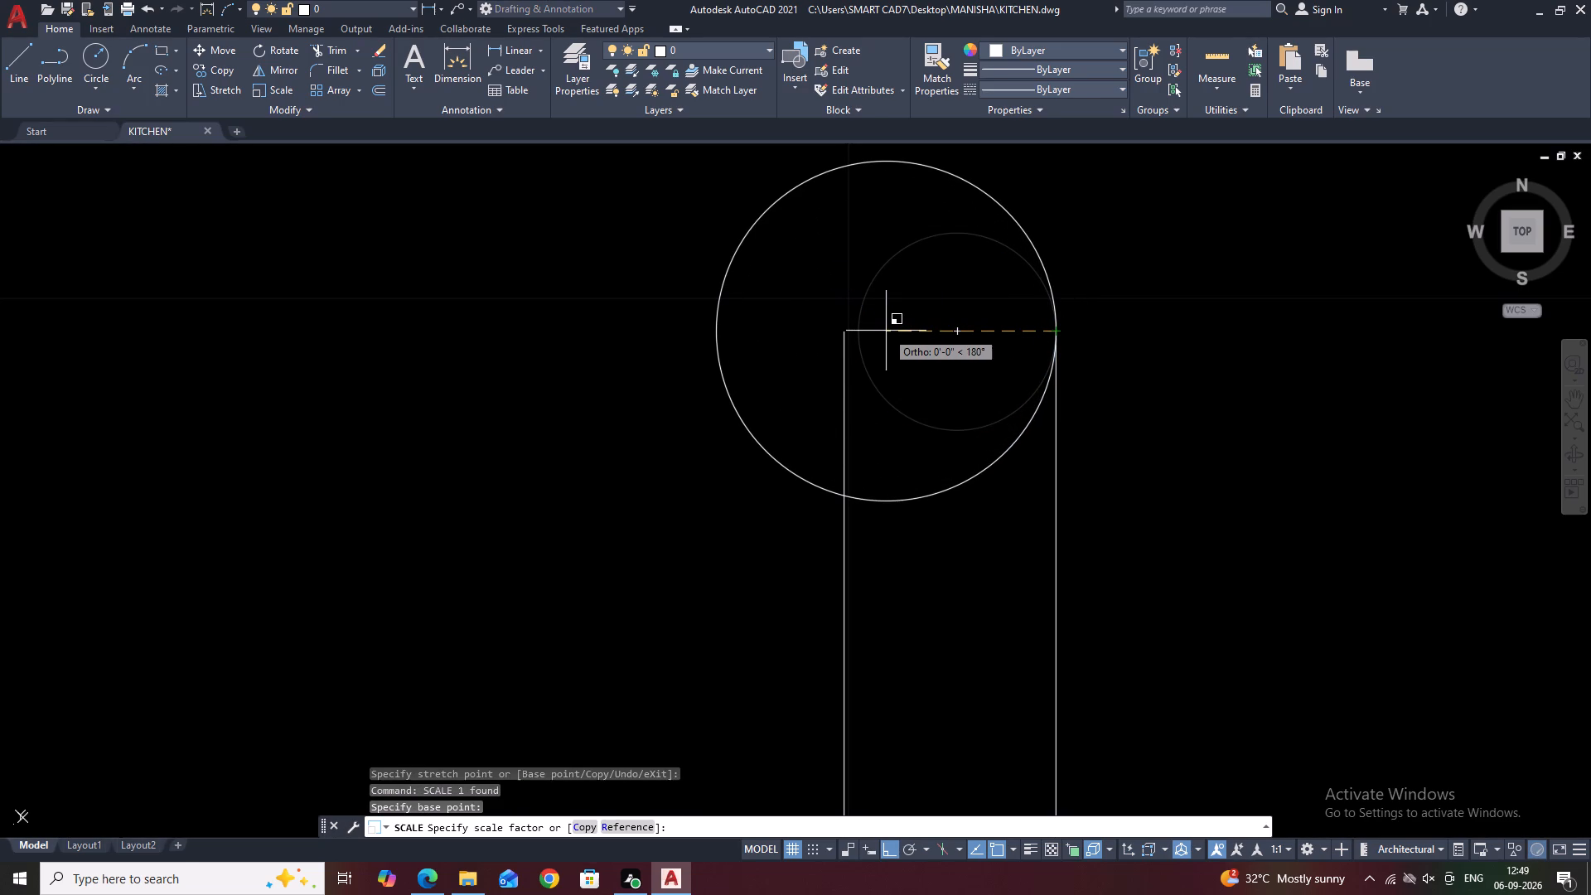
text(R)
key(space)
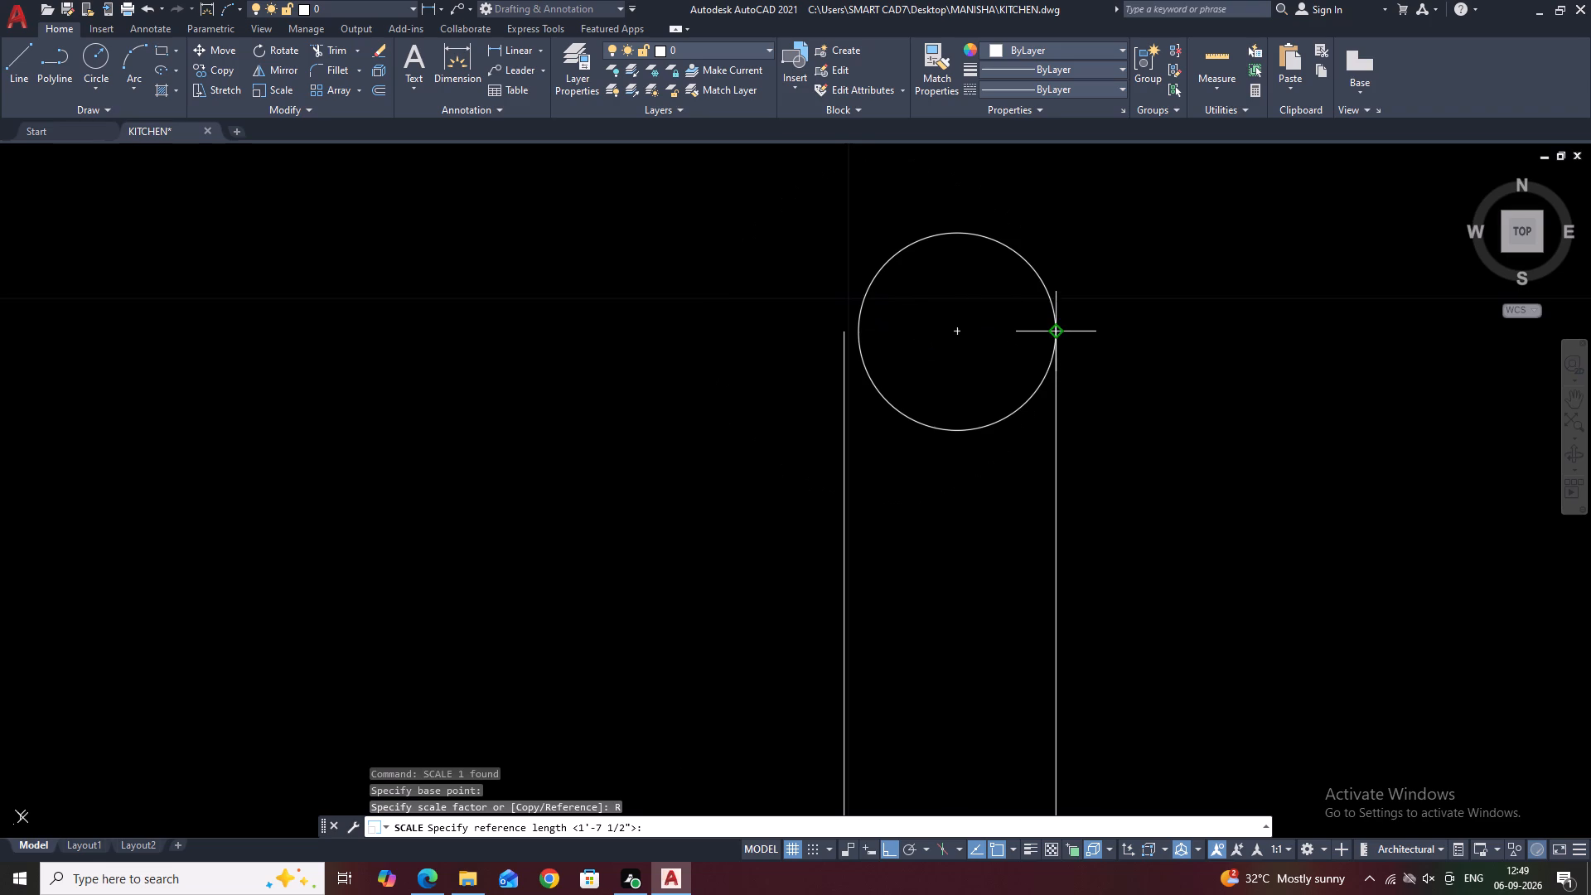
click(1056, 333)
click(860, 331)
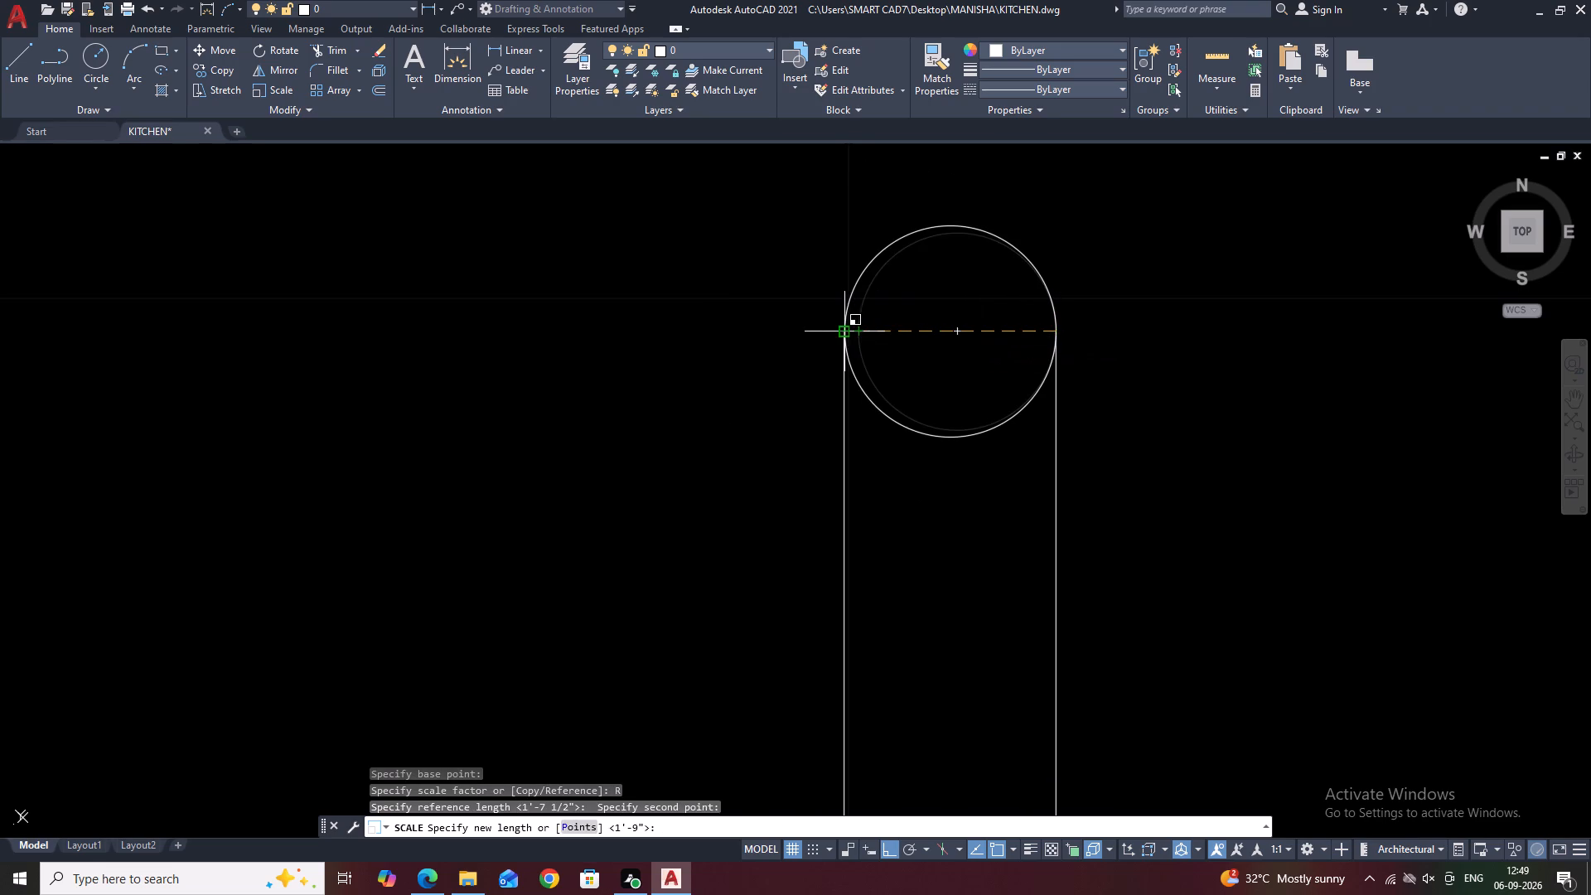
click(845, 332)
scroll(990, 319, down, 4)
middle_drag(1187, 340, 1140, 282)
key(Escape)
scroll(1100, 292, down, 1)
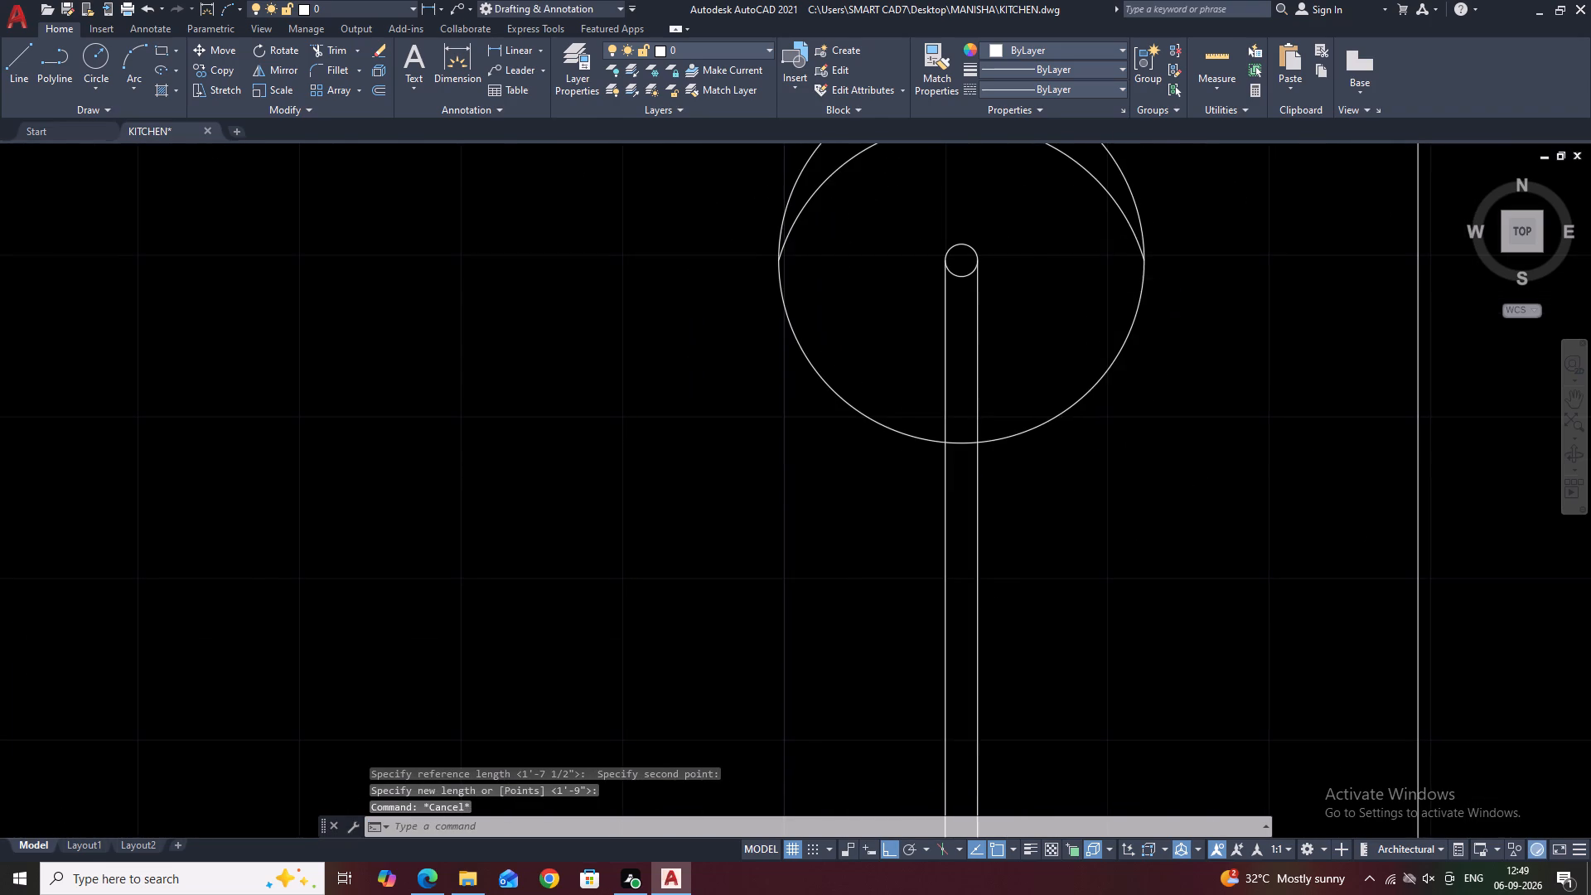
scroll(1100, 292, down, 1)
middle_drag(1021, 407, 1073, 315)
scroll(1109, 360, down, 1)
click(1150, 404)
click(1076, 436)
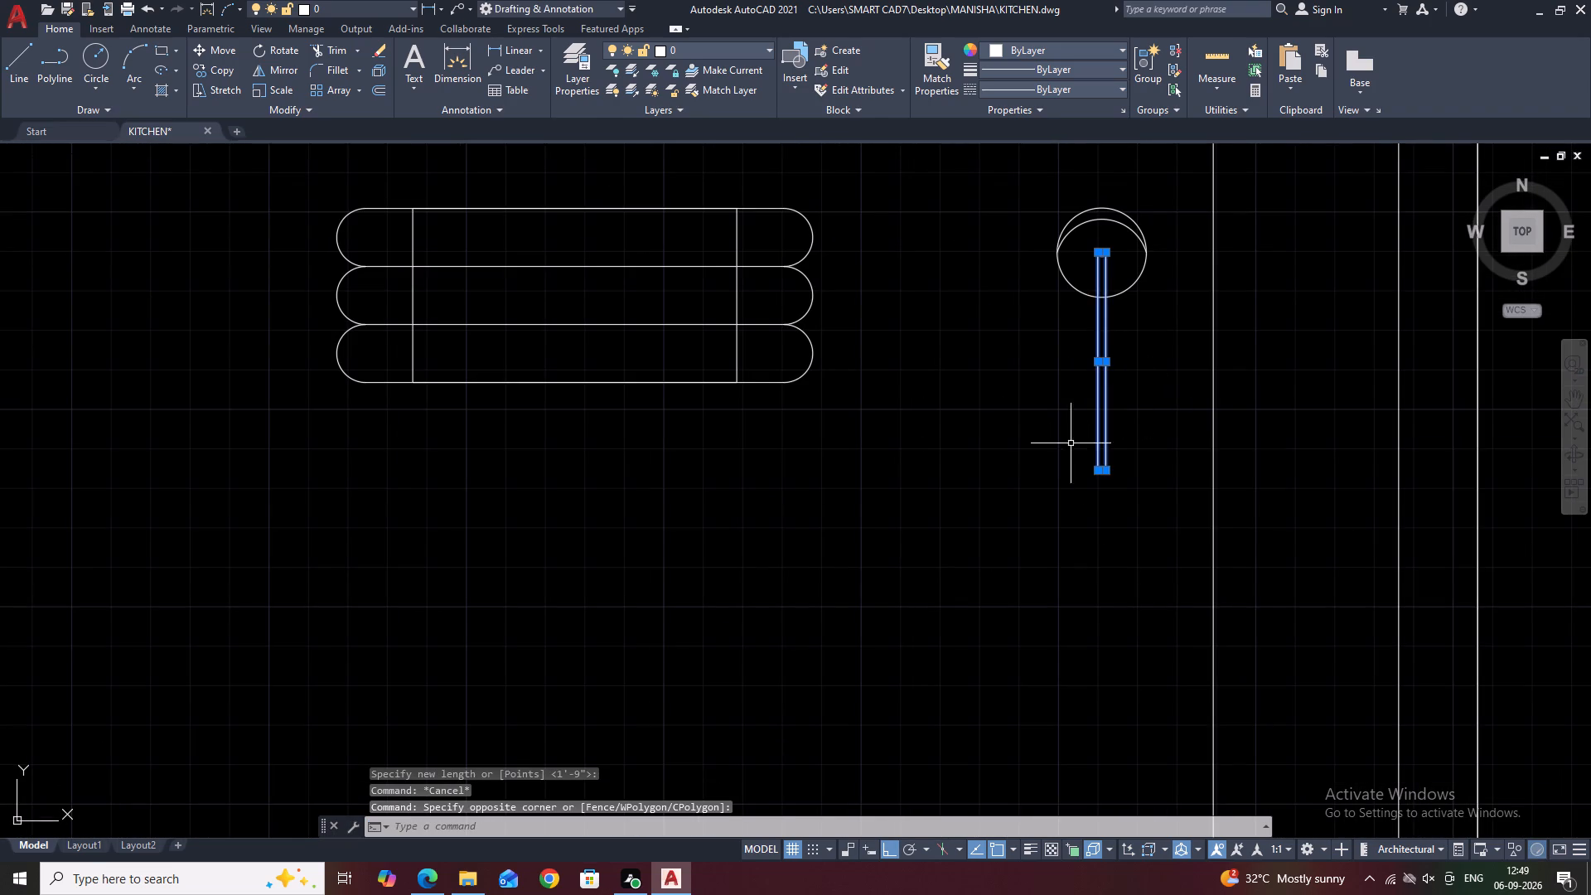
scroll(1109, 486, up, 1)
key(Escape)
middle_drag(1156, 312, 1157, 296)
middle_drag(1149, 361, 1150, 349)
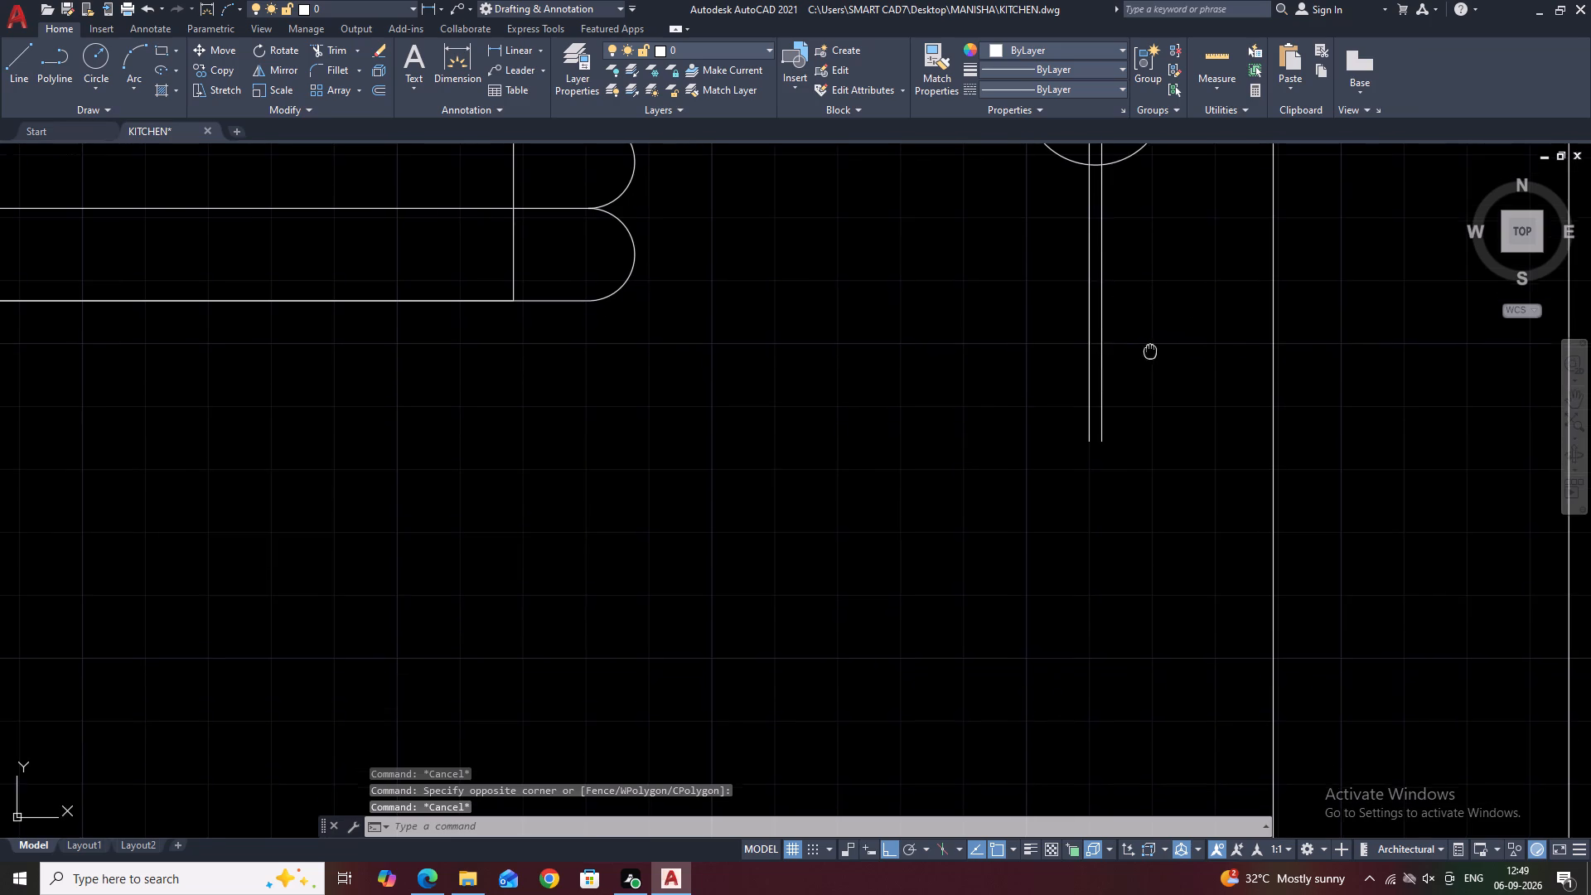
Draw a small rectangle across the lower part of the pointer's two vertical lines.
middle_drag(1150, 349, 1151, 341)
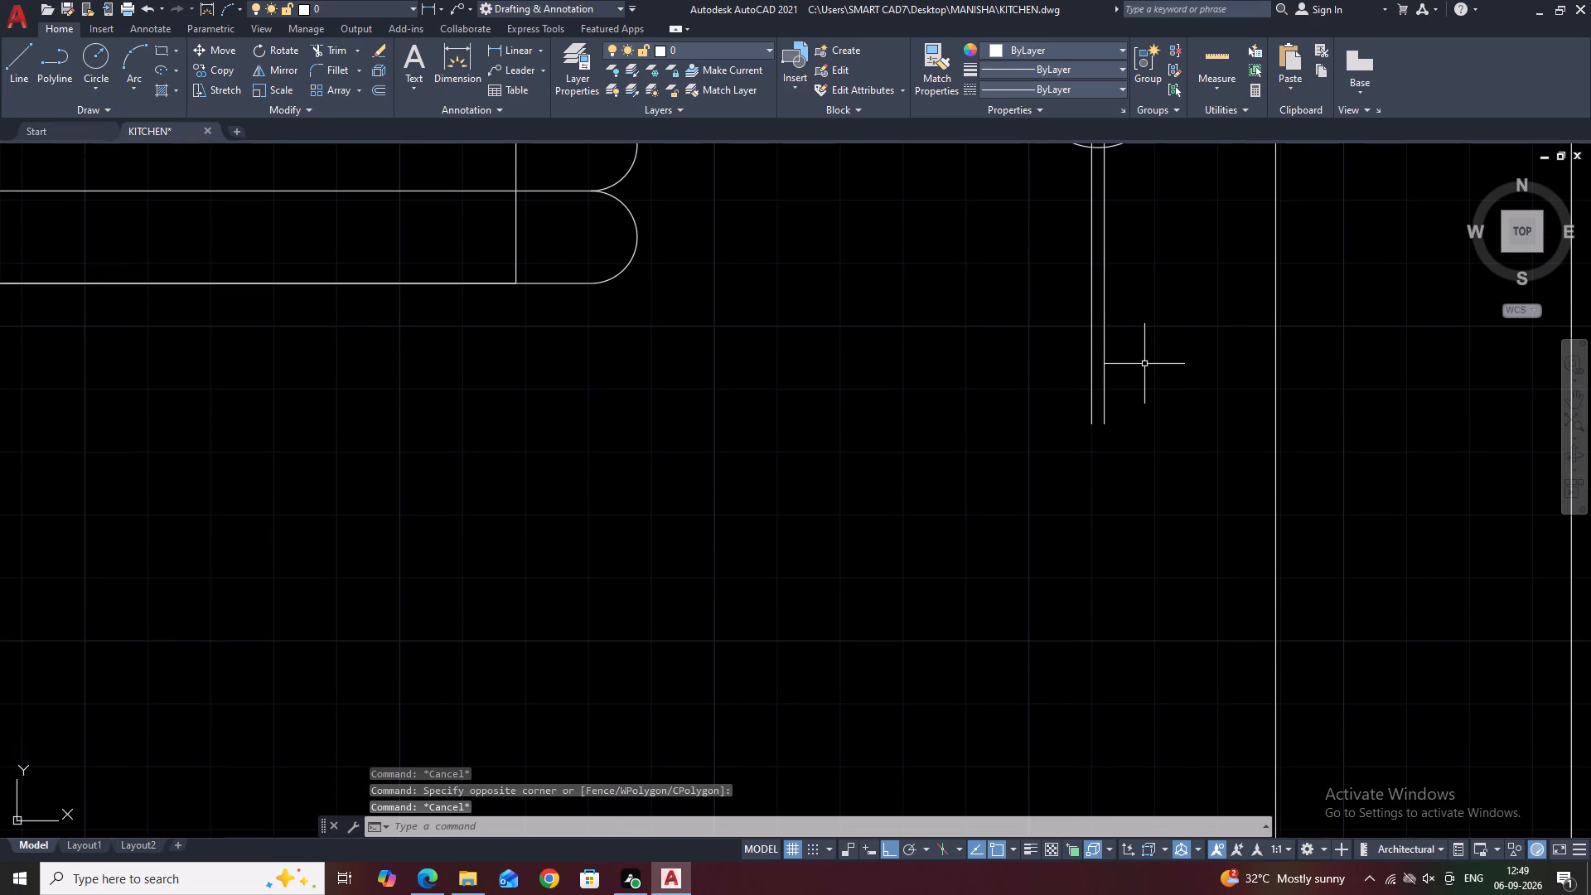
text(RE)
text(C)
key(space)
key(space)
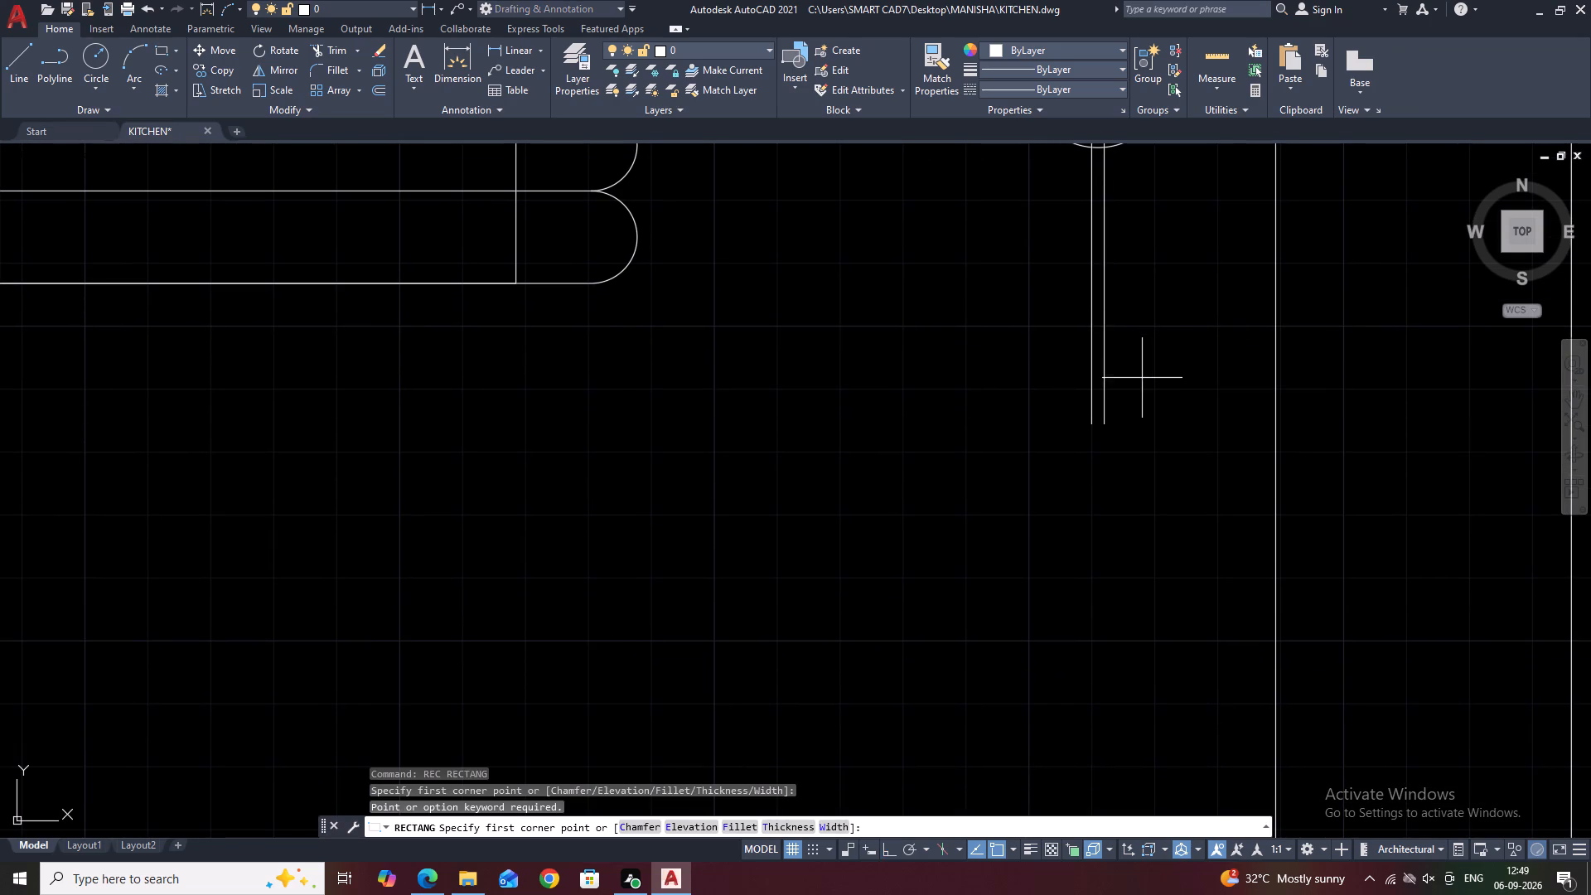
click(1080, 264)
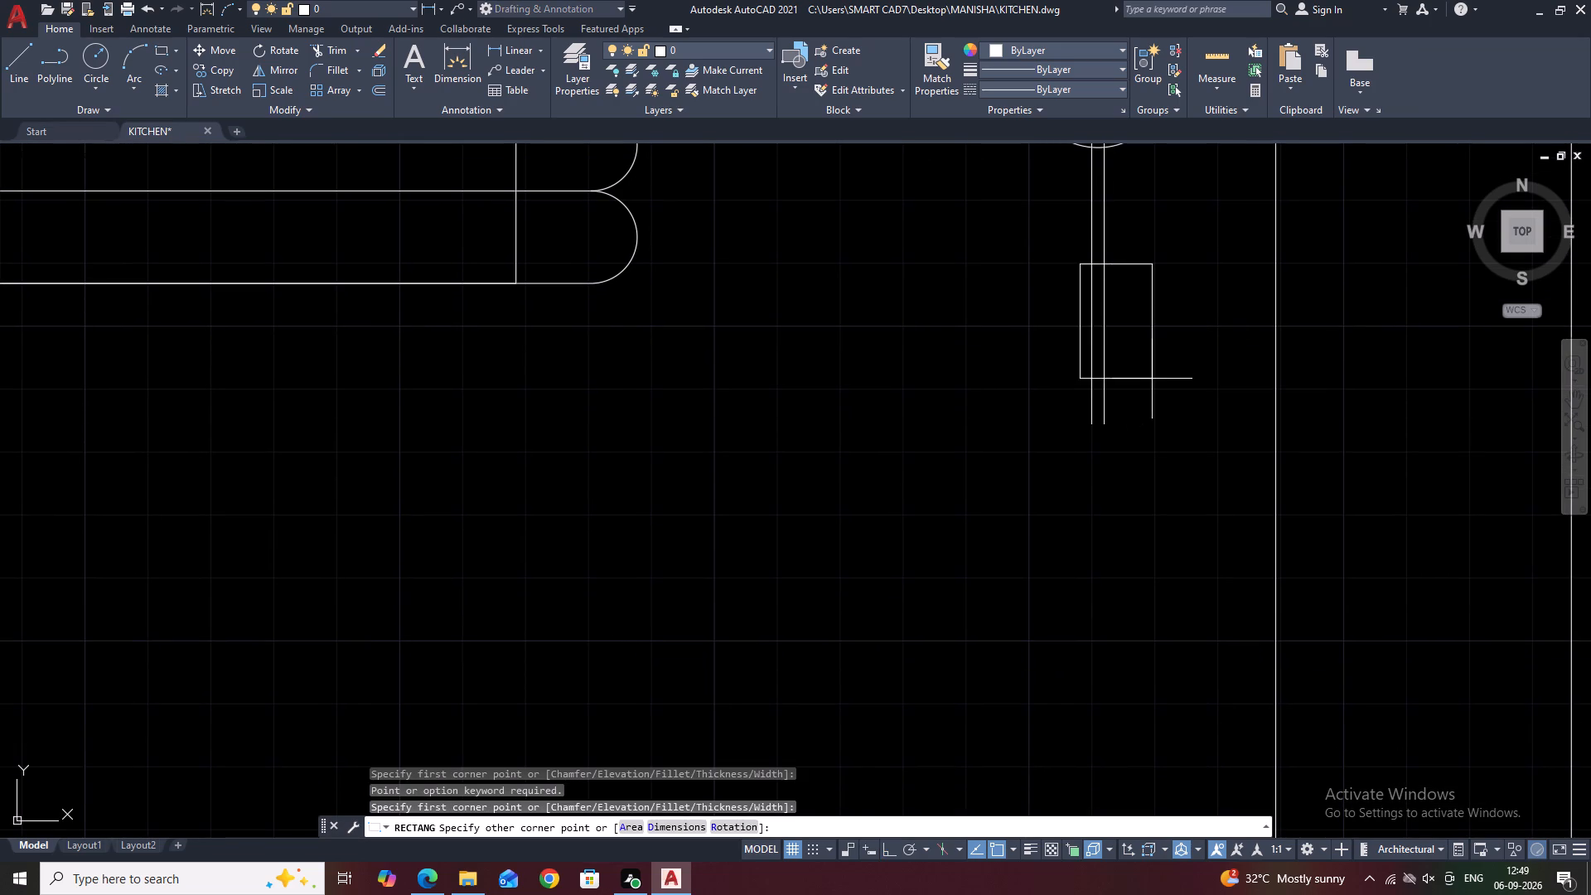
scroll(1153, 371, down, 2)
scroll(1153, 371, up, 2)
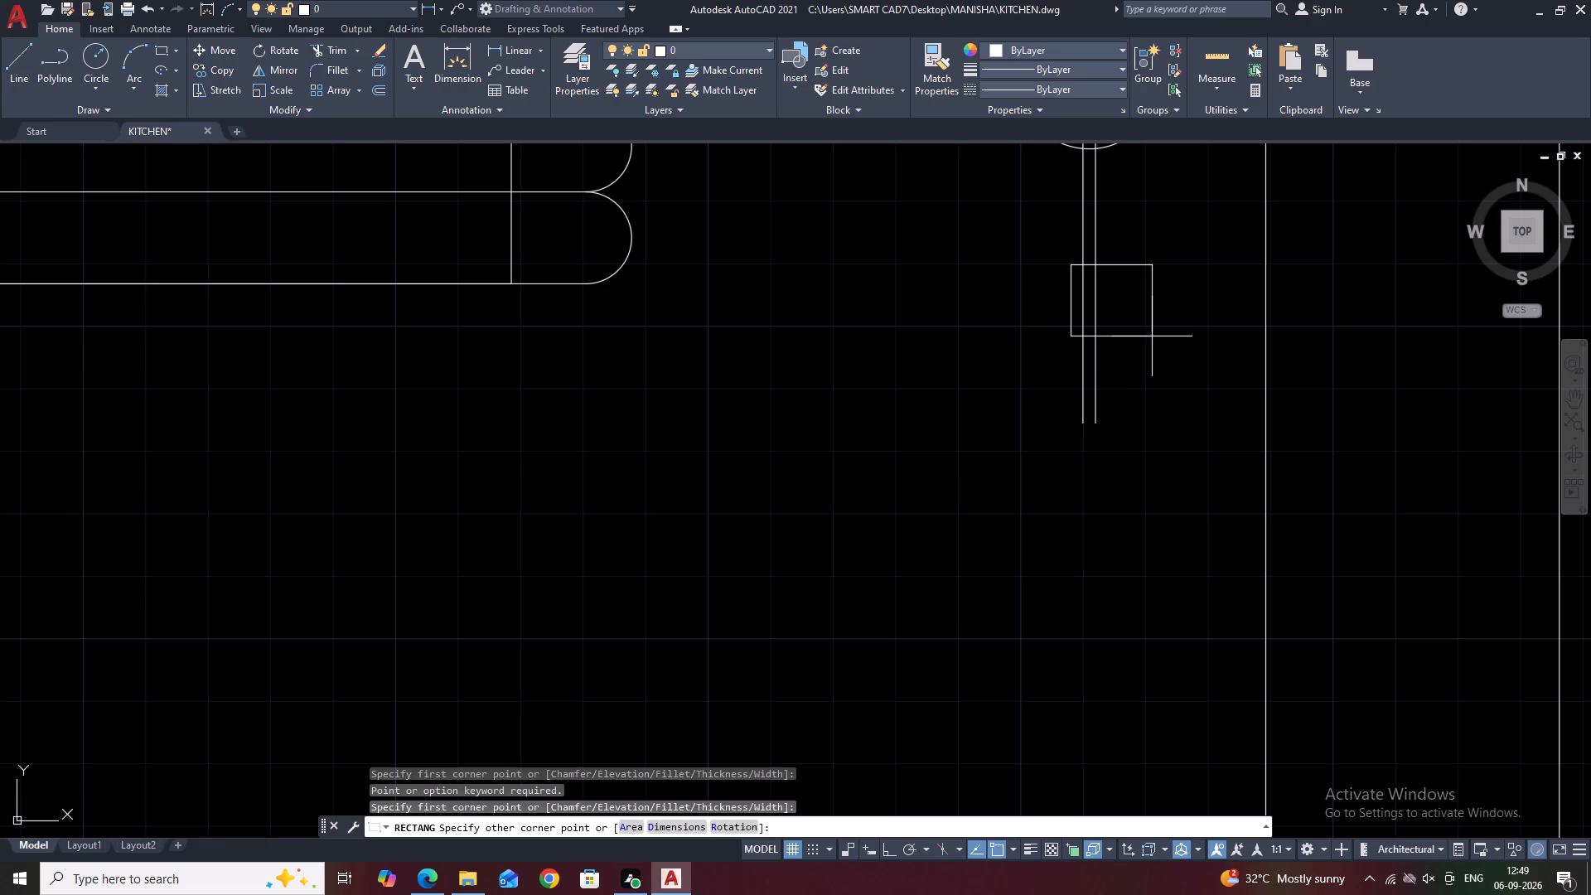
click(1153, 336)
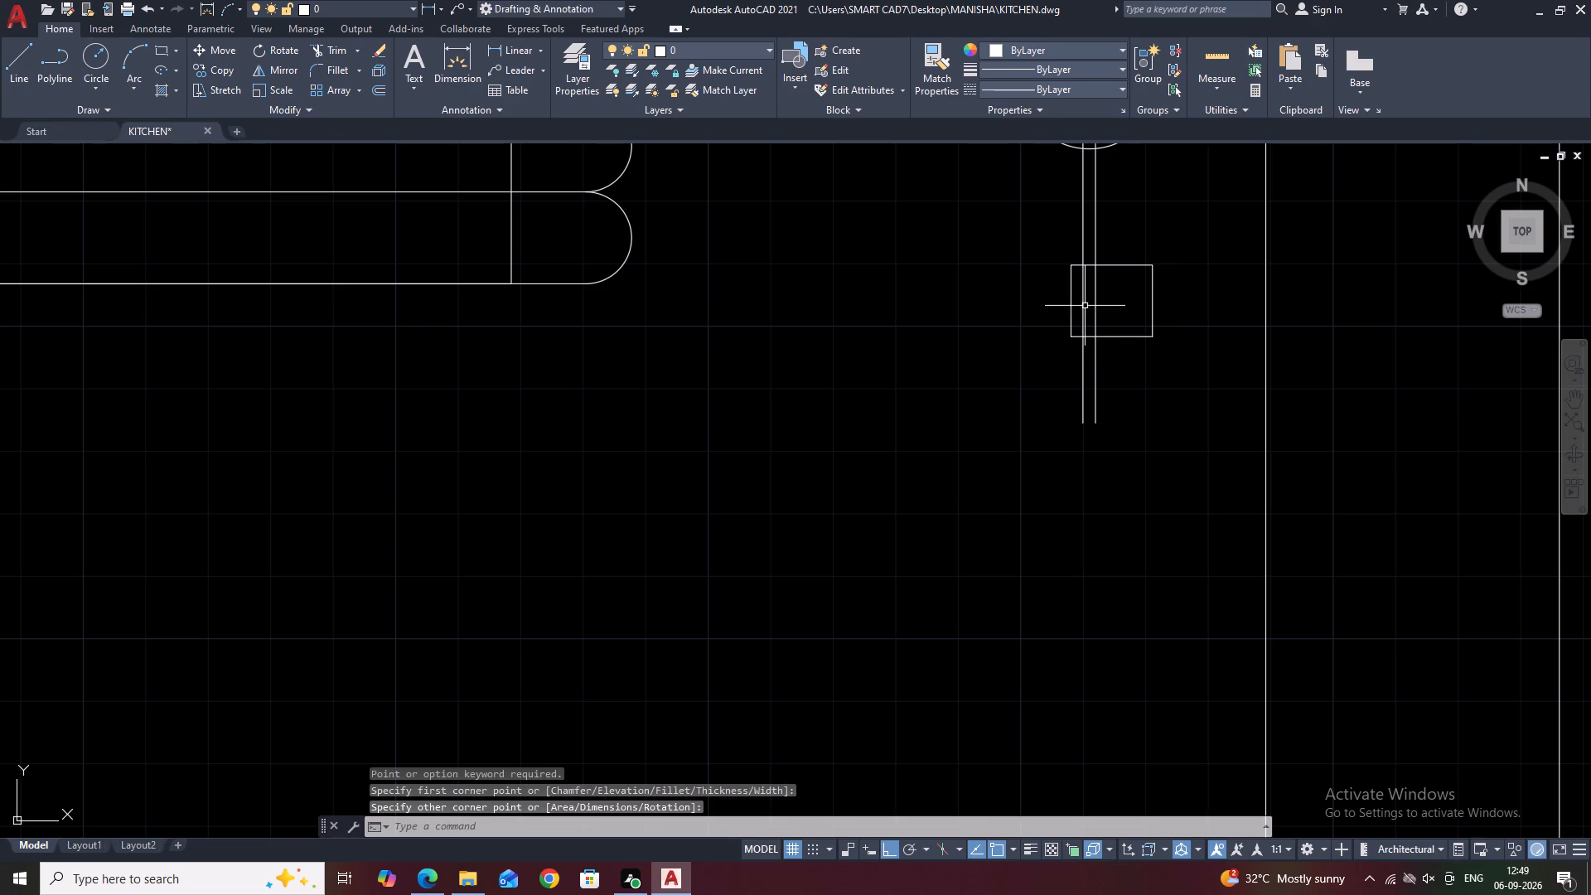
key(Escape)
Trim away the parts of the two vertical lines inside and below the small rectangle.
text(TR)
key(space)
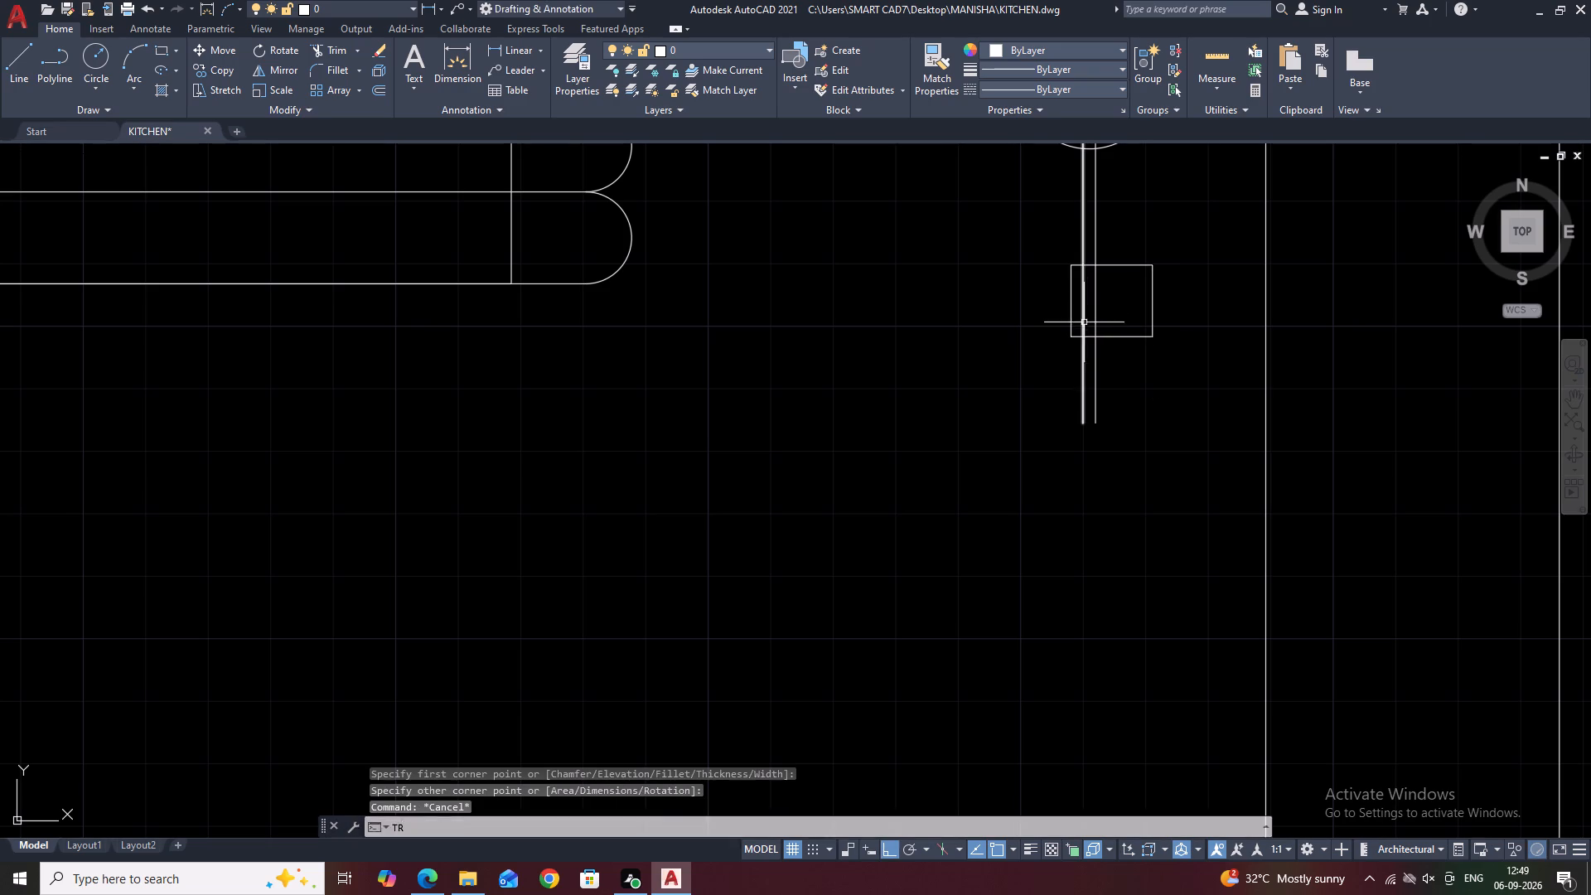
click(1120, 308)
click(1082, 287)
drag(1146, 421, 1131, 413)
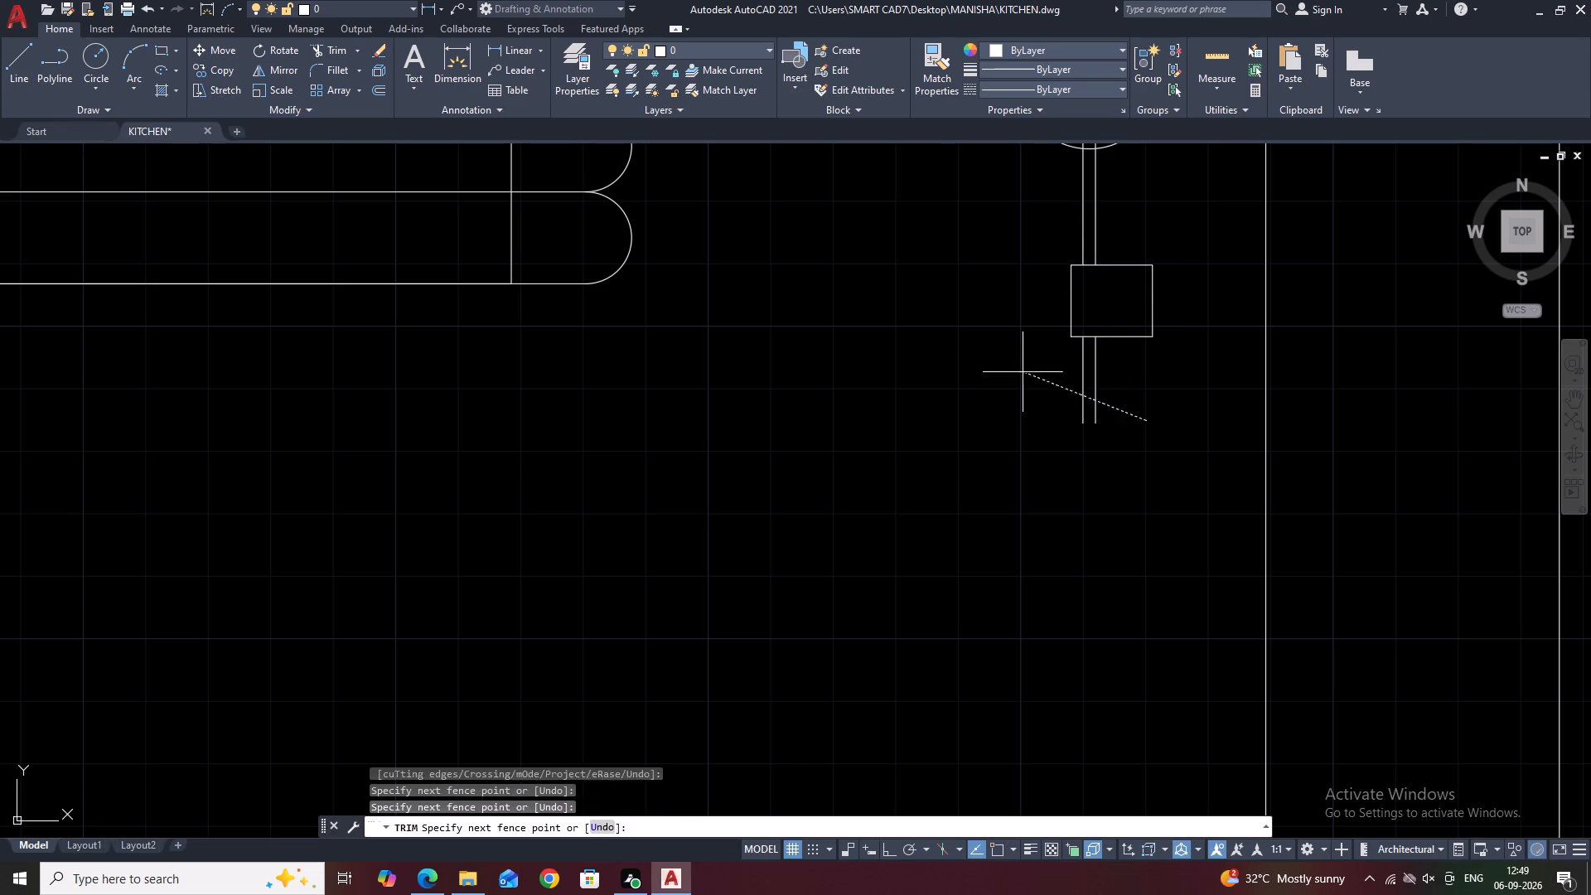
click(1021, 371)
key(Escape)
Draw a narrow open-topped outline about 1" tall below the small rectangle, from its lower-left corner to its bottom edge's midpoint.
middle_drag(1052, 362, 1064, 380)
scroll(1079, 383, down, 2)
middle_drag(1206, 375, 1241, 303)
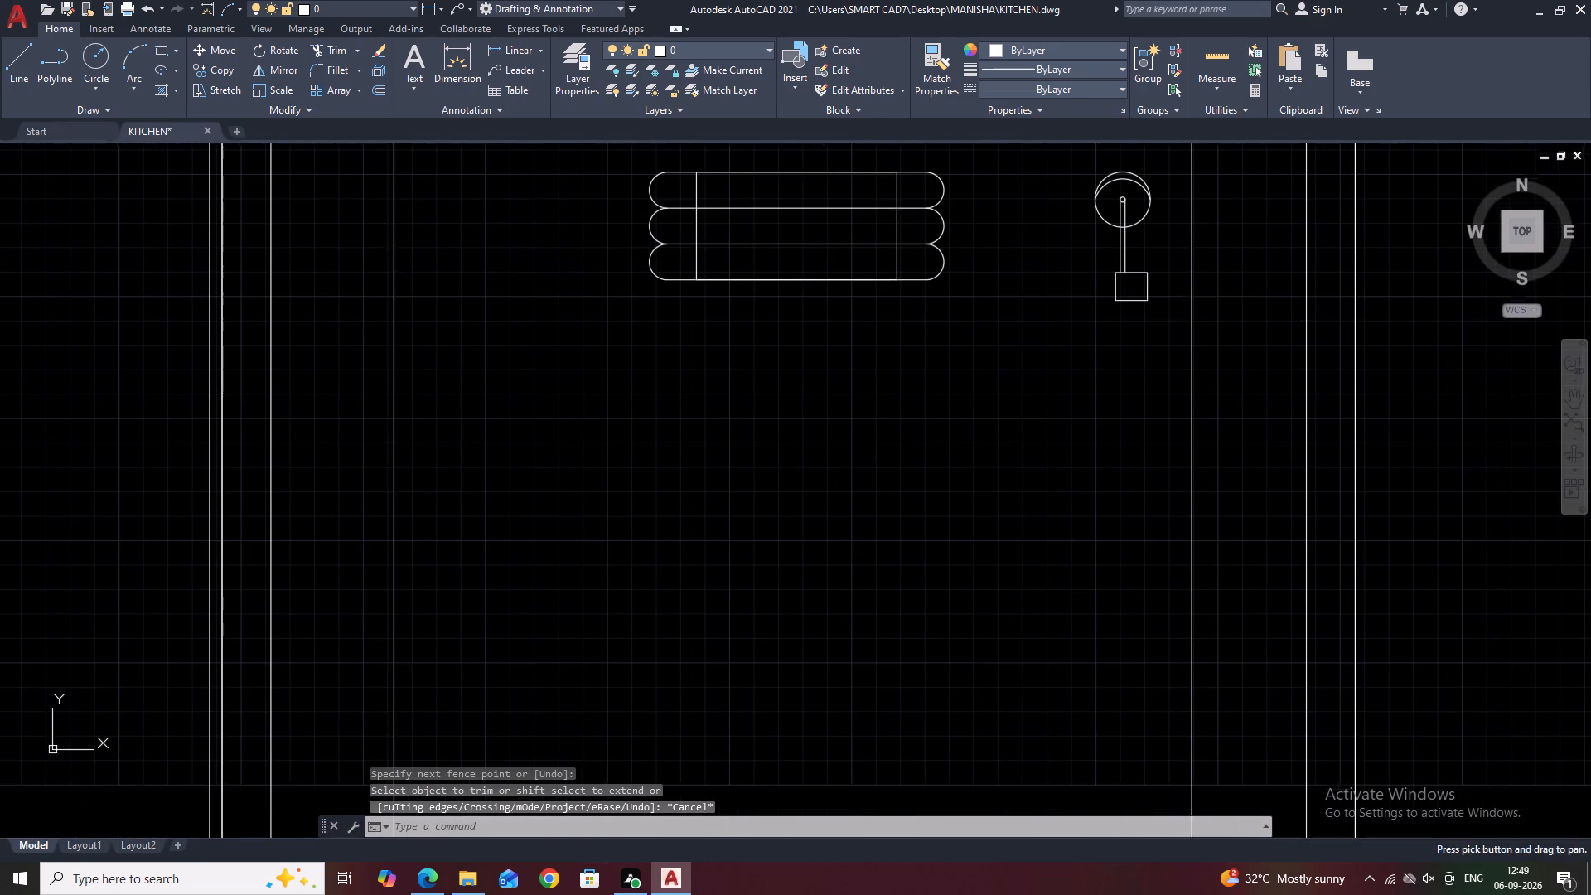
key(l)
key(space)
scroll(1161, 279, up, 1)
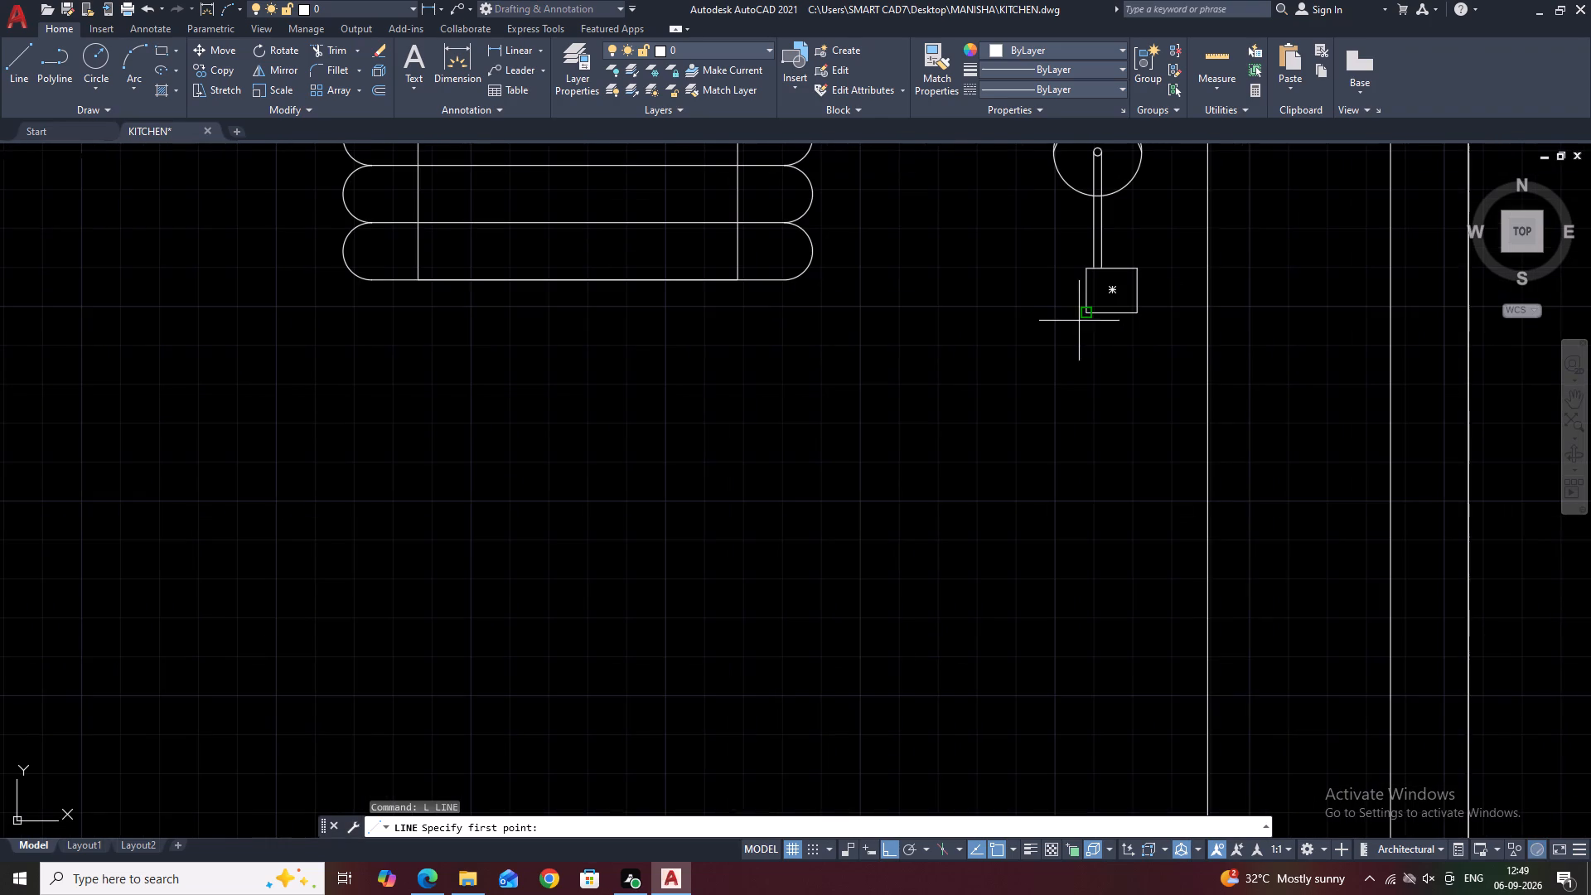
scroll(1090, 312, up, 2)
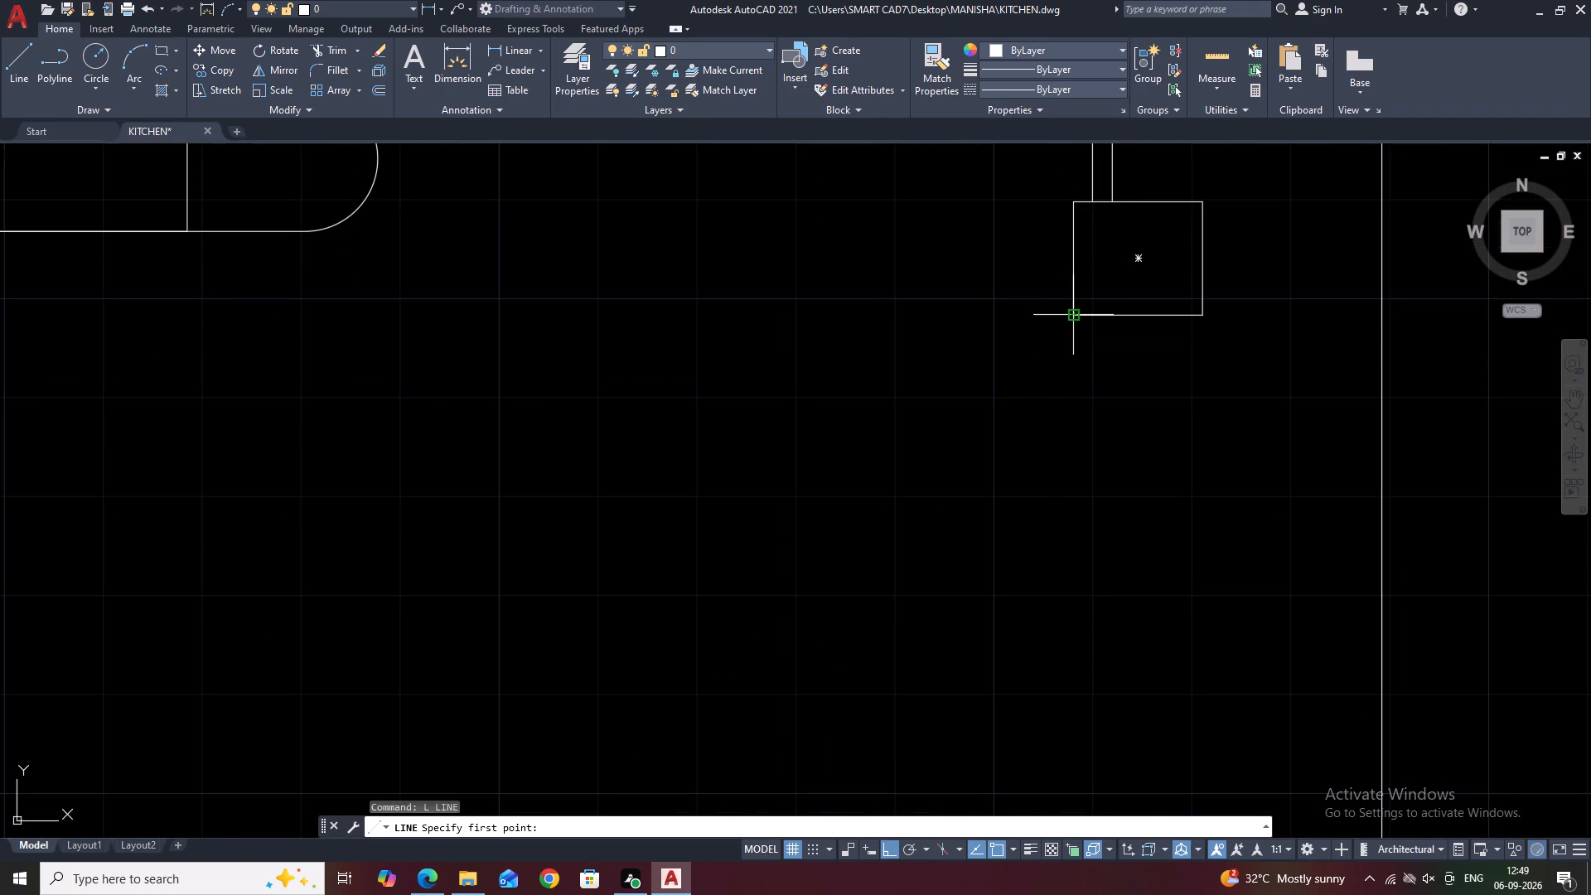
click(1070, 316)
scroll(1078, 365, down, 1)
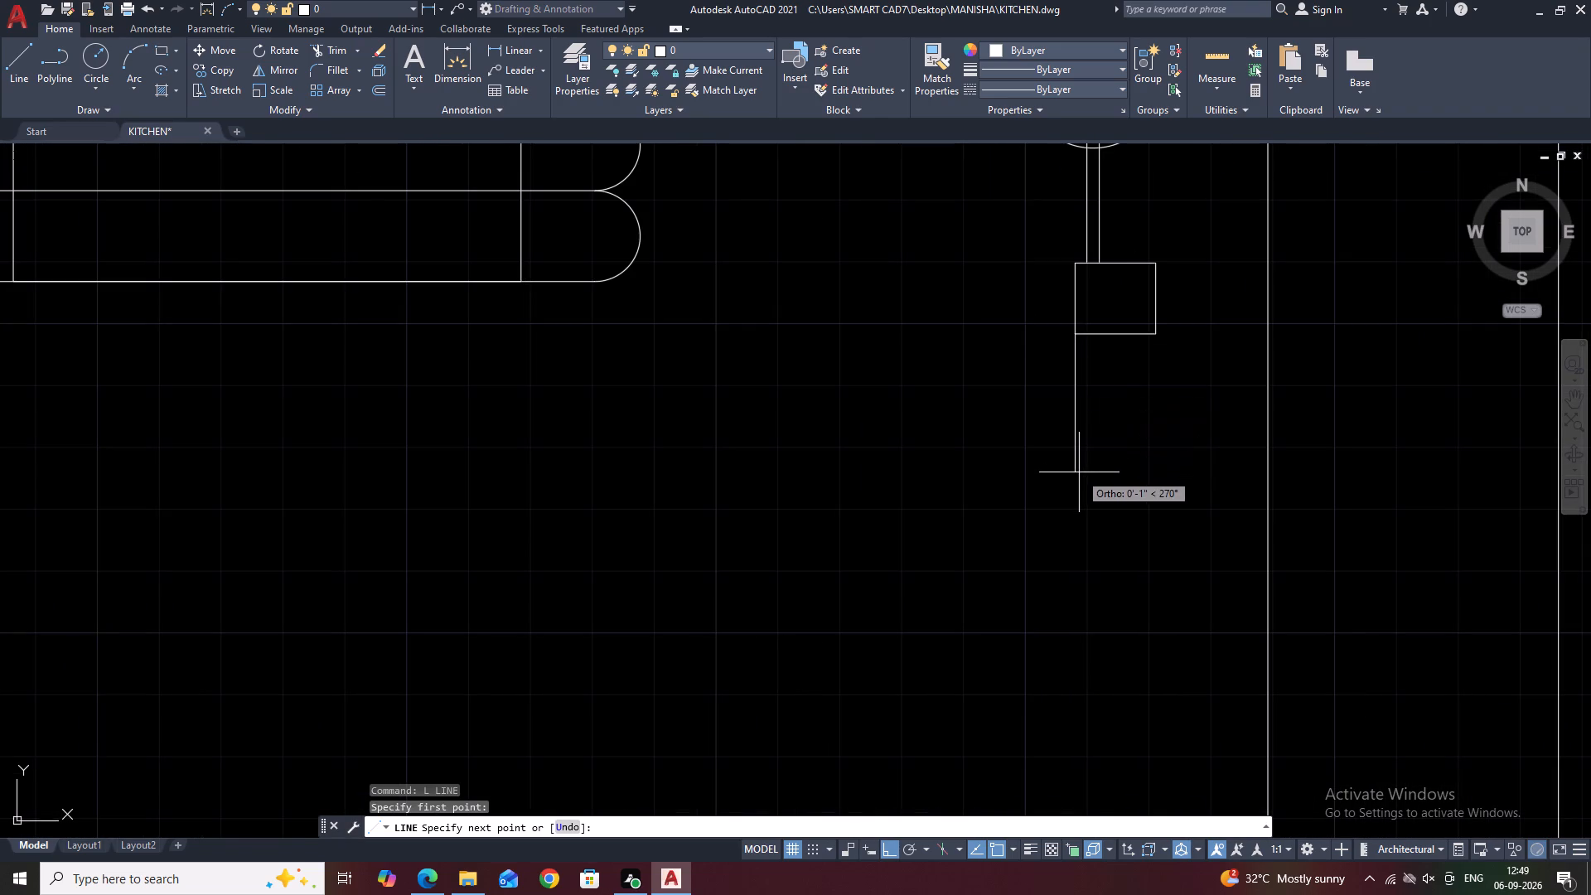
click(1079, 472)
click(1114, 468)
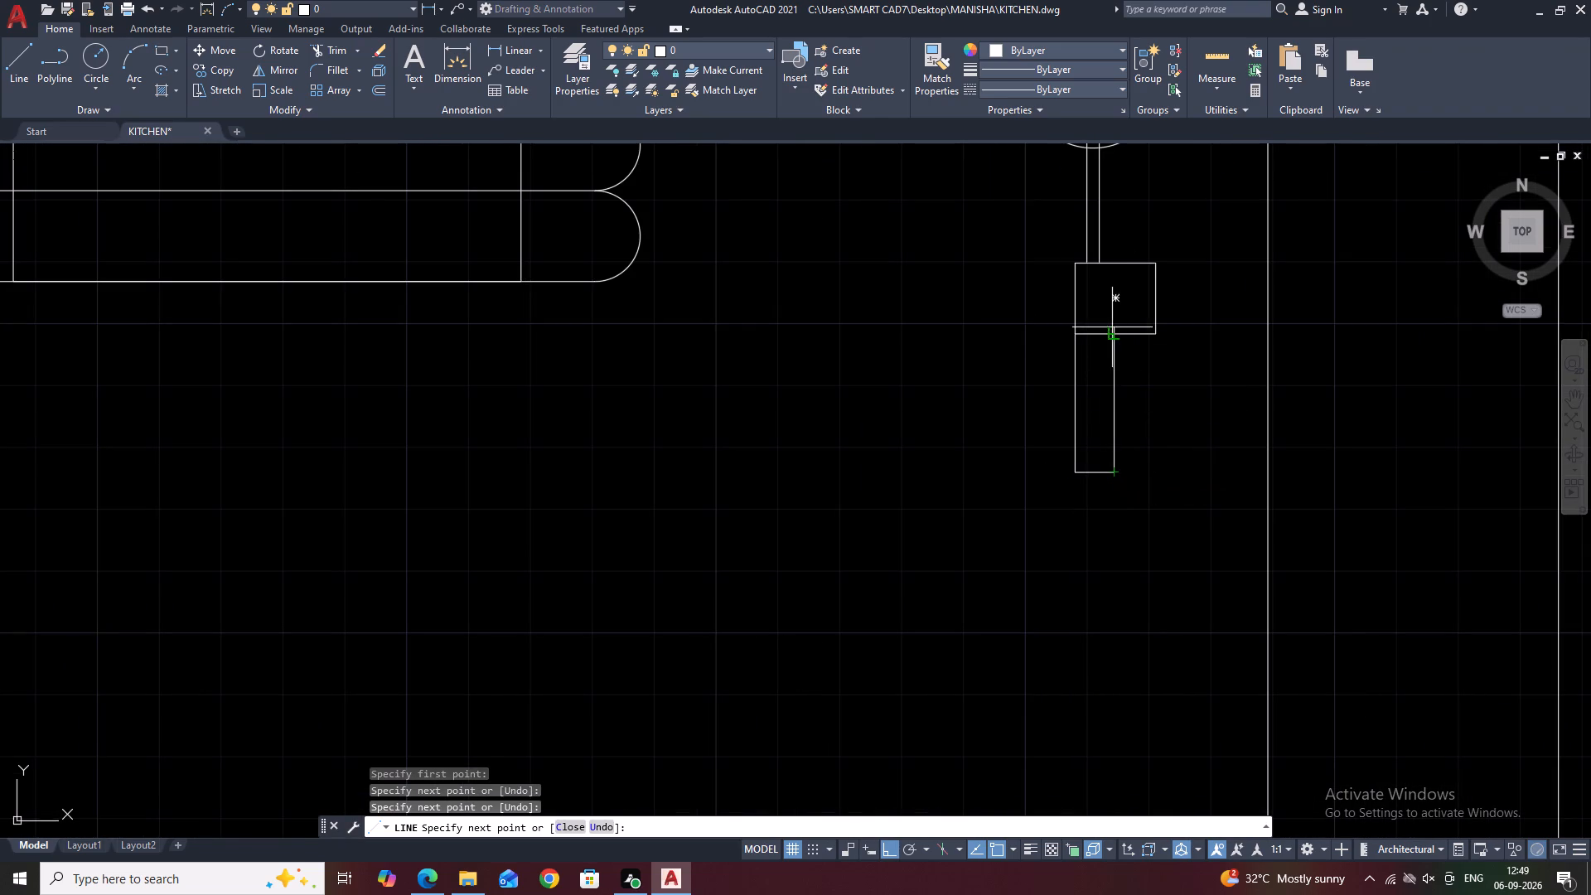
click(1110, 332)
key(Escape)
Draw a rectangle on the appliance front below the rounded strips.
scroll(1080, 262, down, 4)
middle_drag(1183, 269, 1204, 361)
middle_drag(1151, 438, 1183, 419)
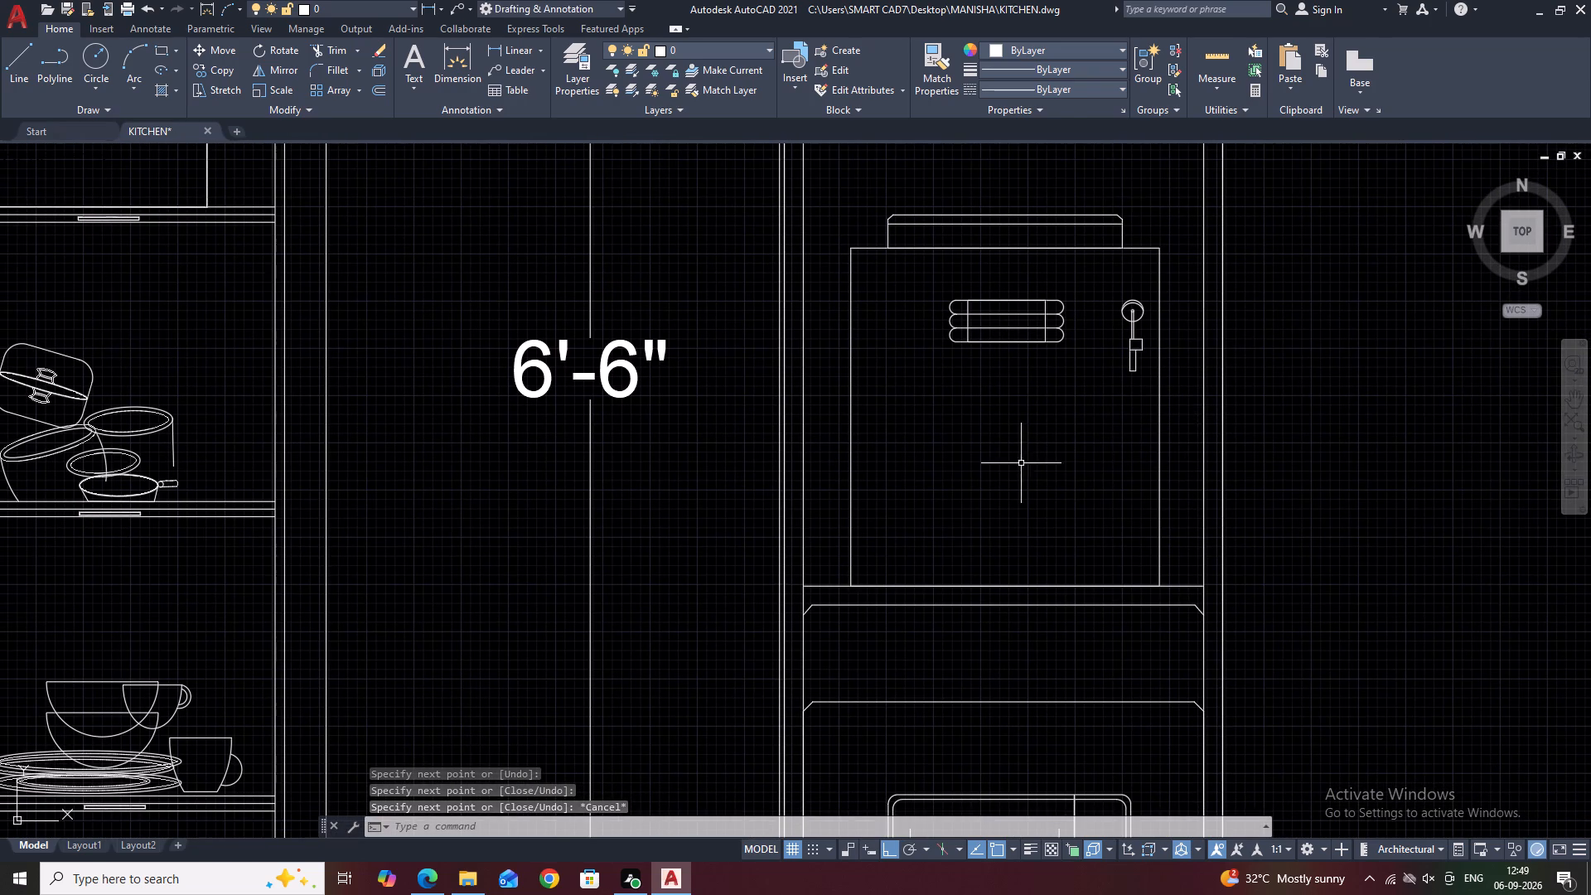
text(REC)
key(space)
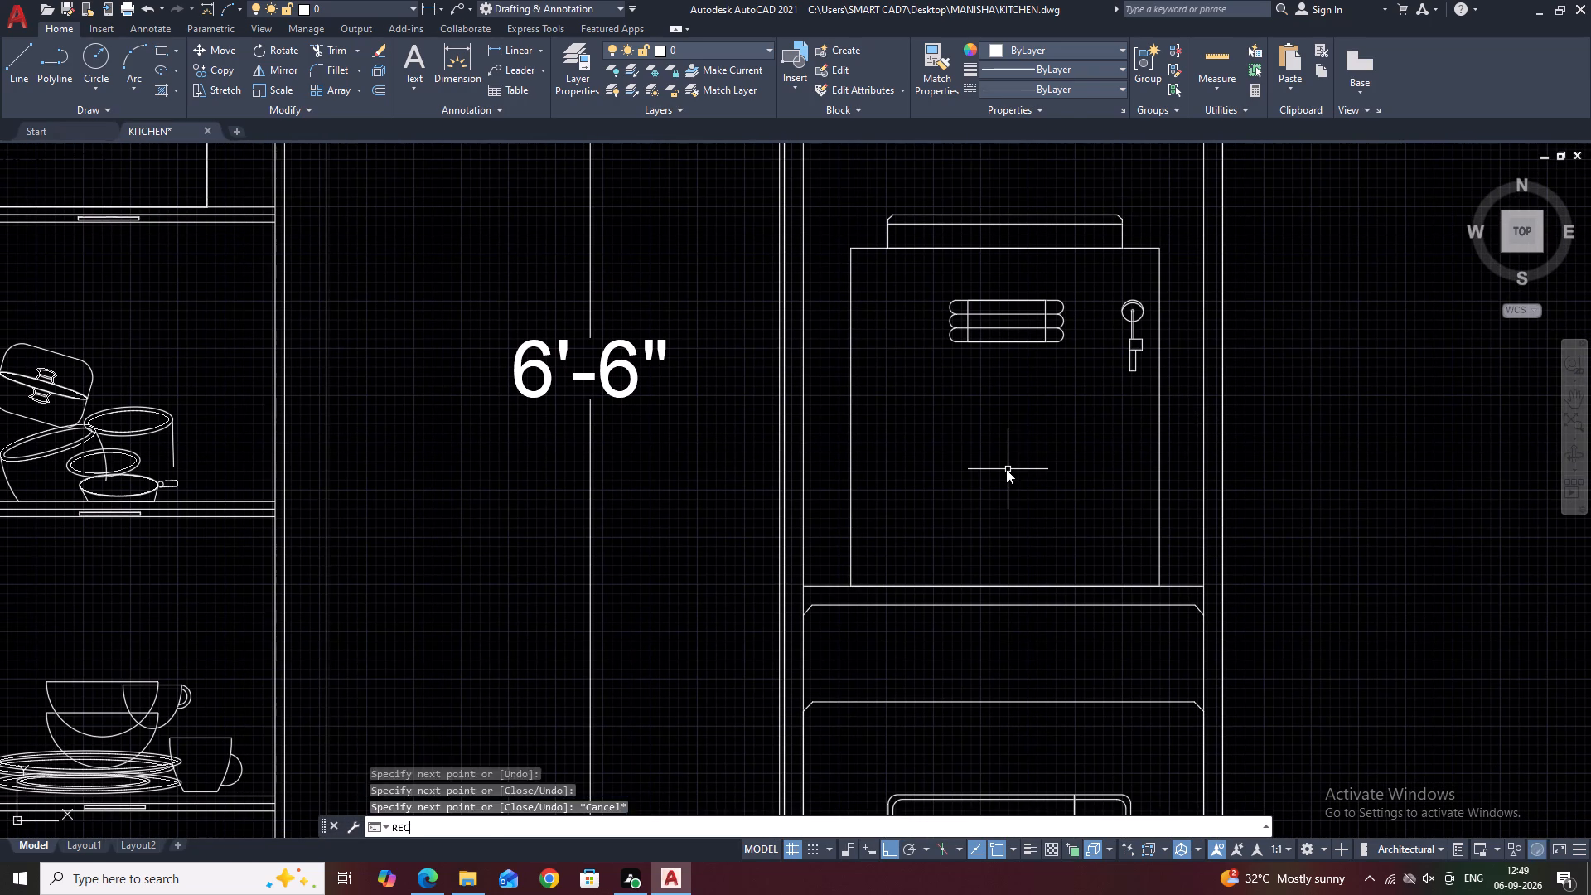
click(971, 429)
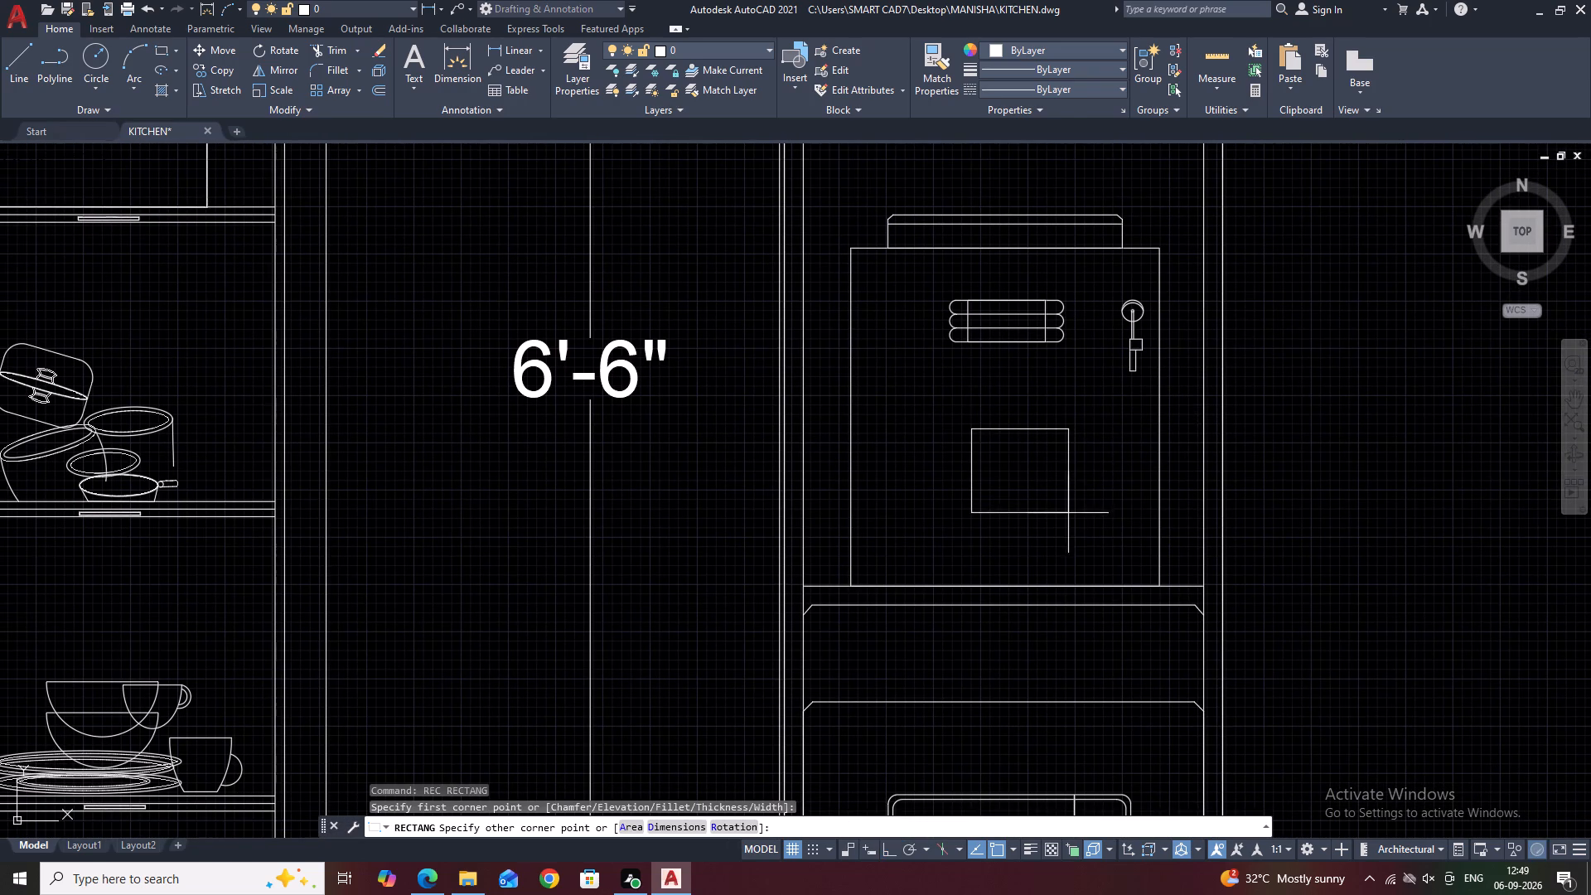
click(1073, 516)
Move the new rectangle up closer to the rounded strips and left to sit roughly centred beneath them.
click(1095, 437)
click(1062, 419)
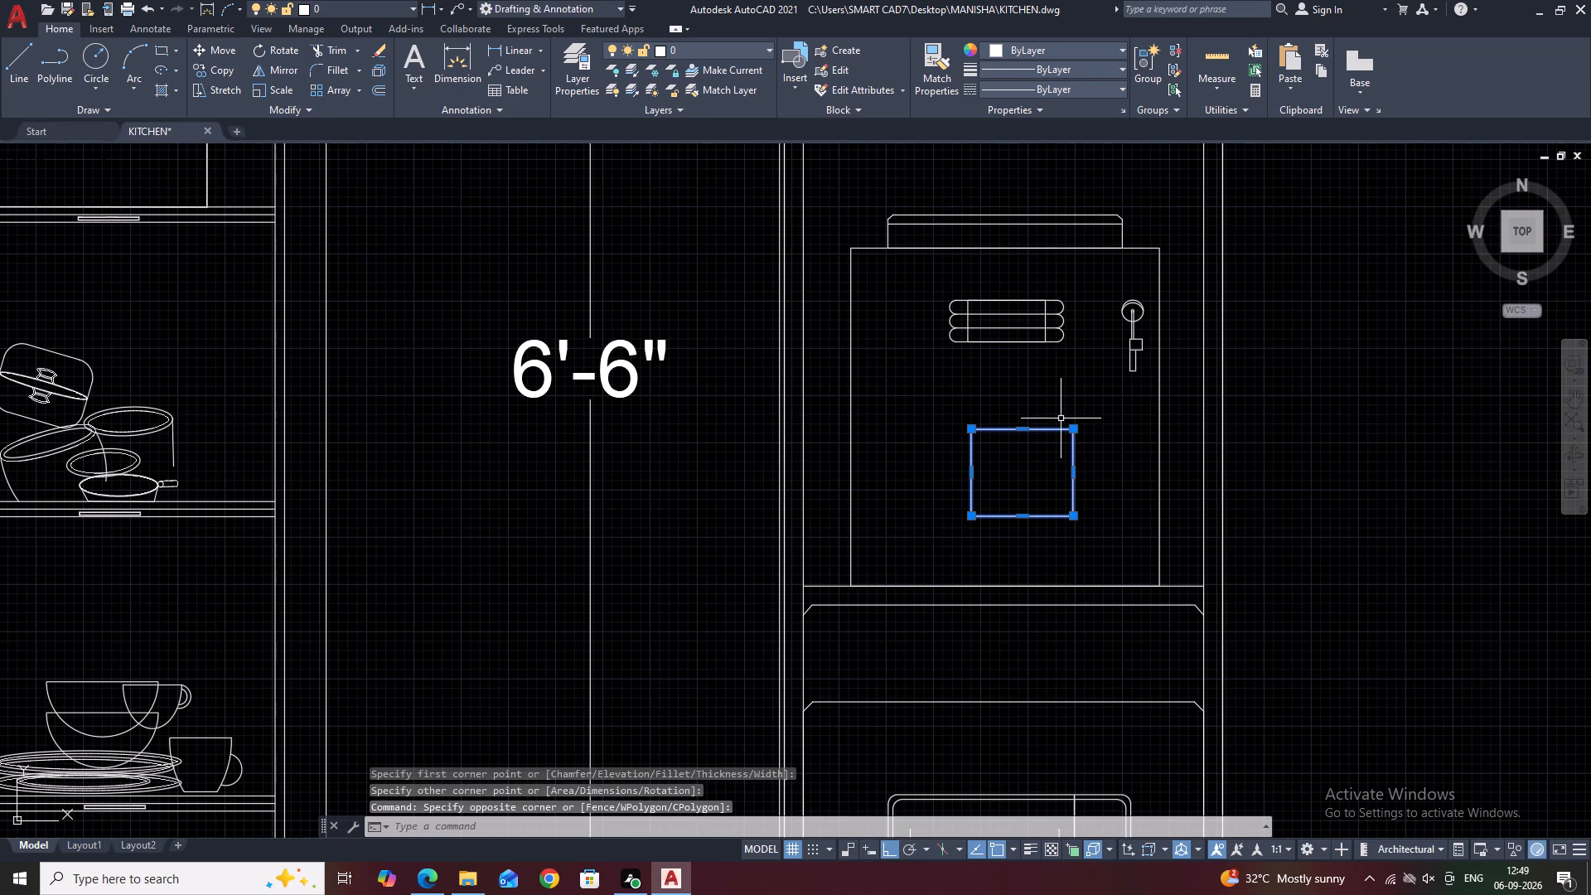
key(m)
key(space)
click(1022, 426)
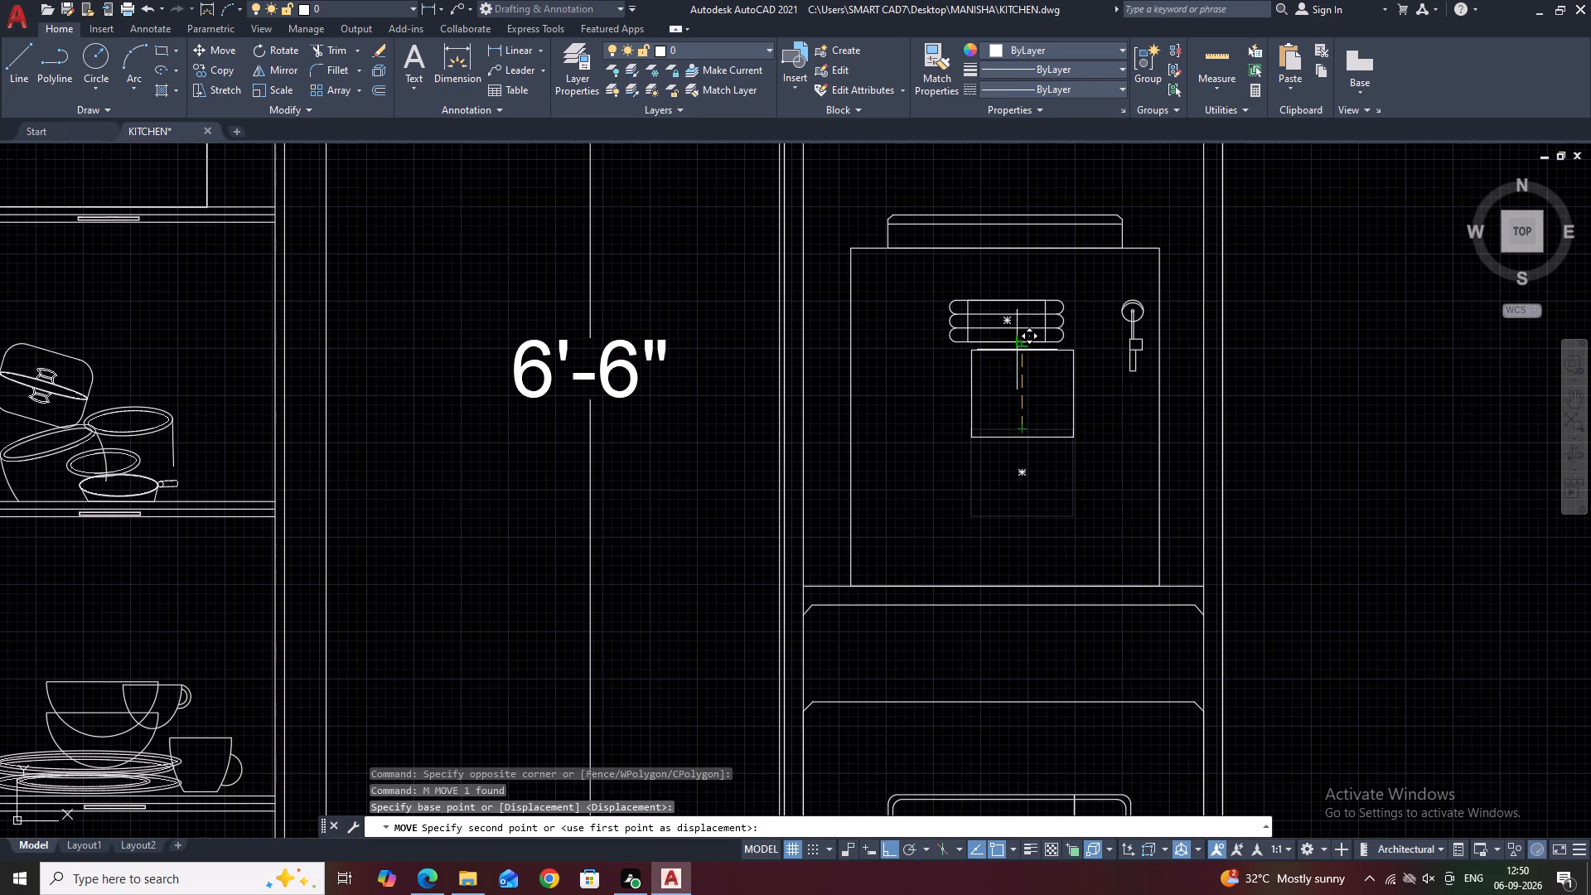
click(996, 393)
click(1059, 394)
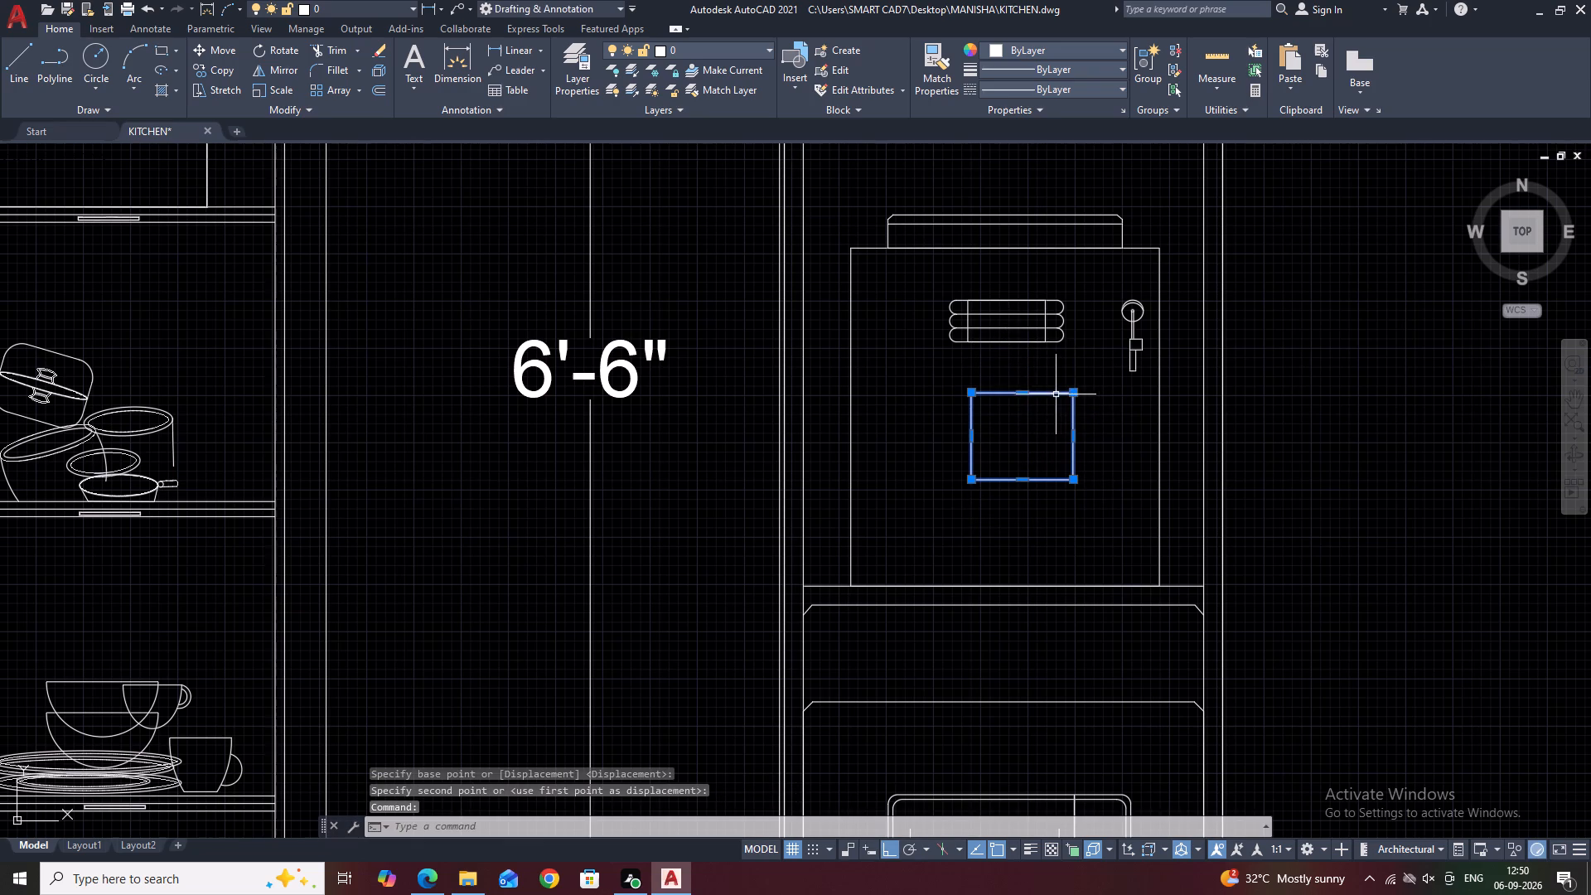
key(m)
key(space)
click(1011, 399)
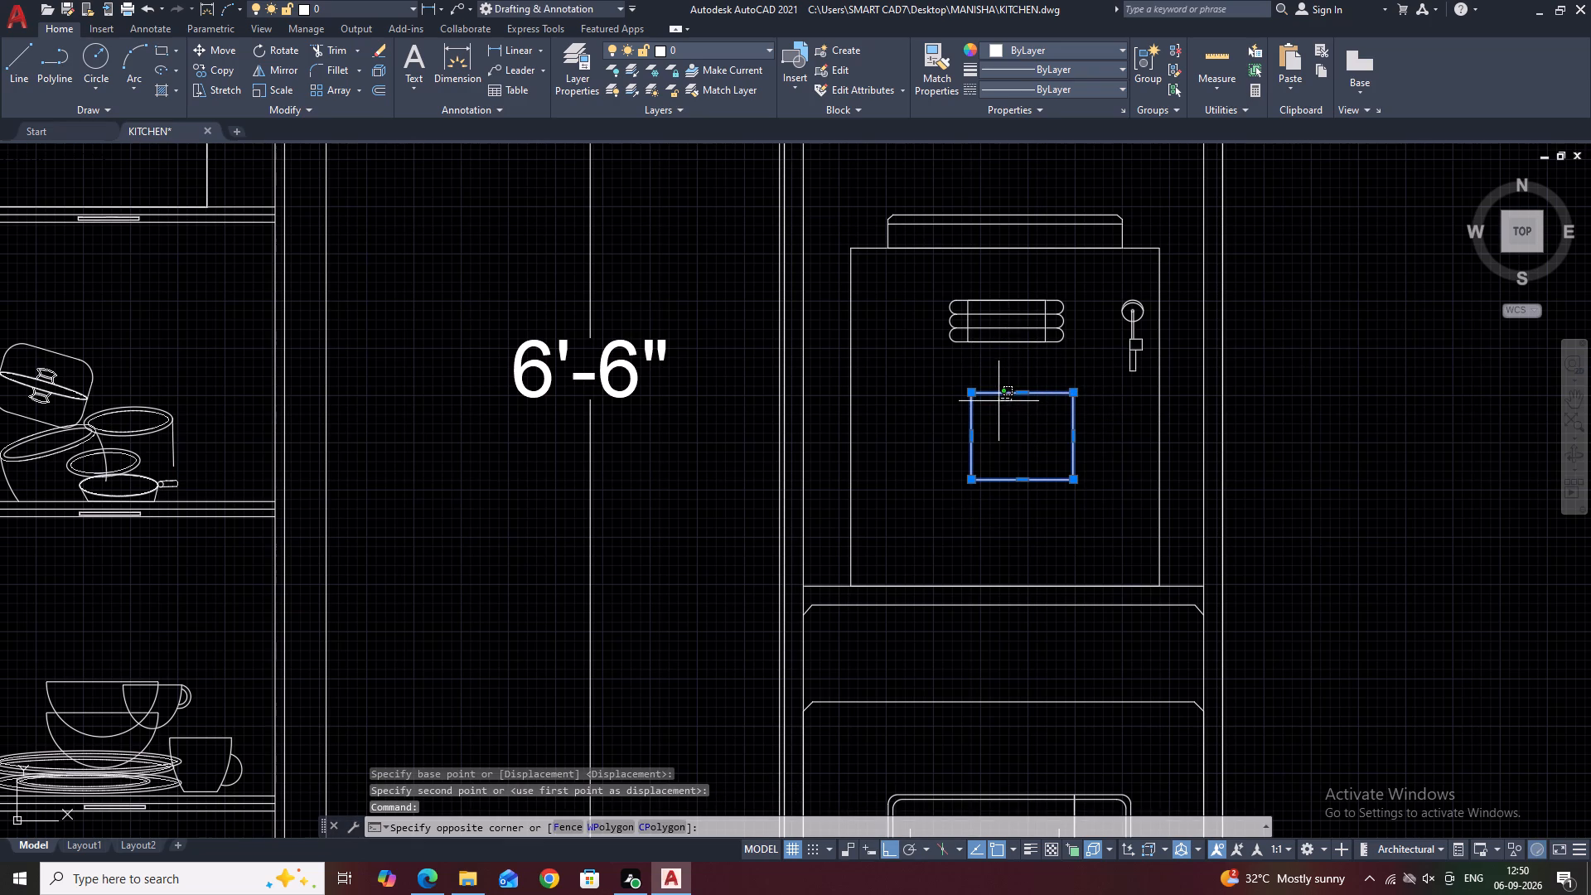
key(m)
key(space)
click(1017, 431)
click(1003, 434)
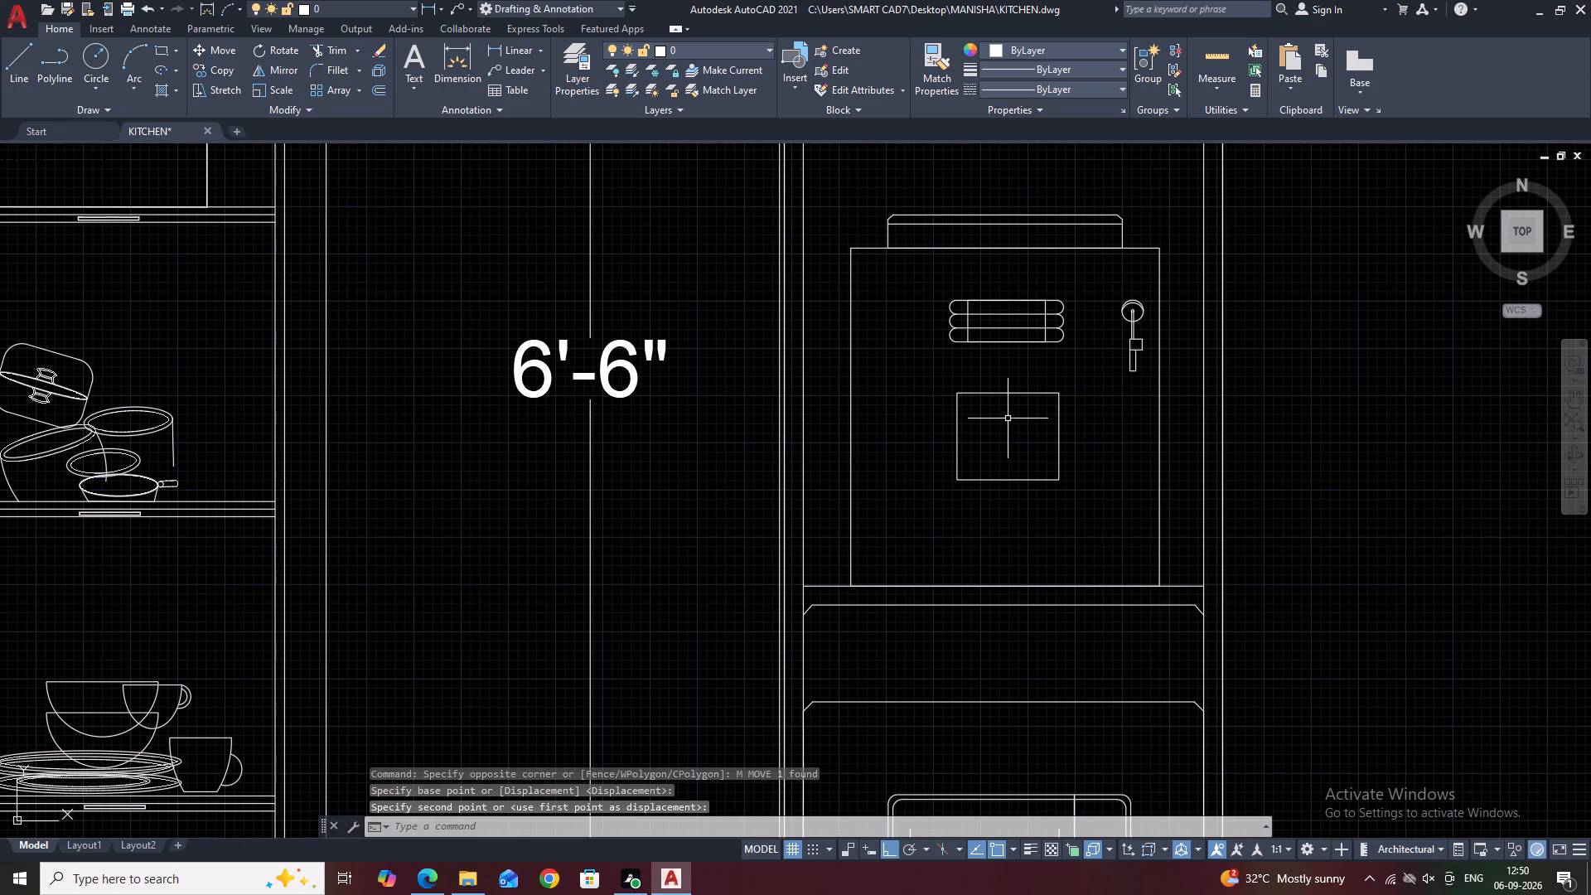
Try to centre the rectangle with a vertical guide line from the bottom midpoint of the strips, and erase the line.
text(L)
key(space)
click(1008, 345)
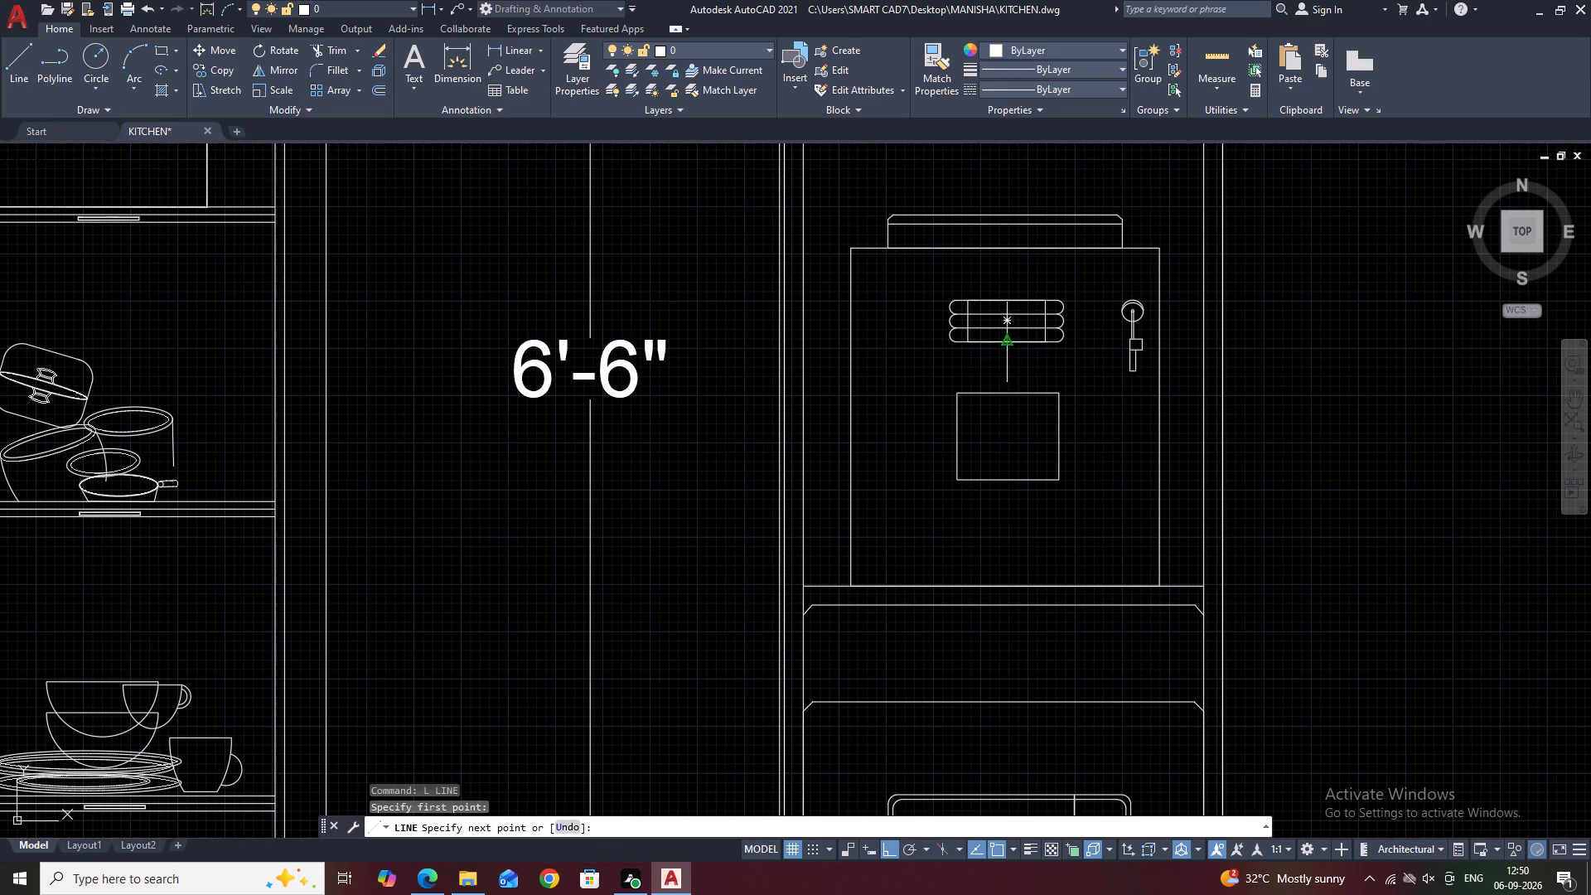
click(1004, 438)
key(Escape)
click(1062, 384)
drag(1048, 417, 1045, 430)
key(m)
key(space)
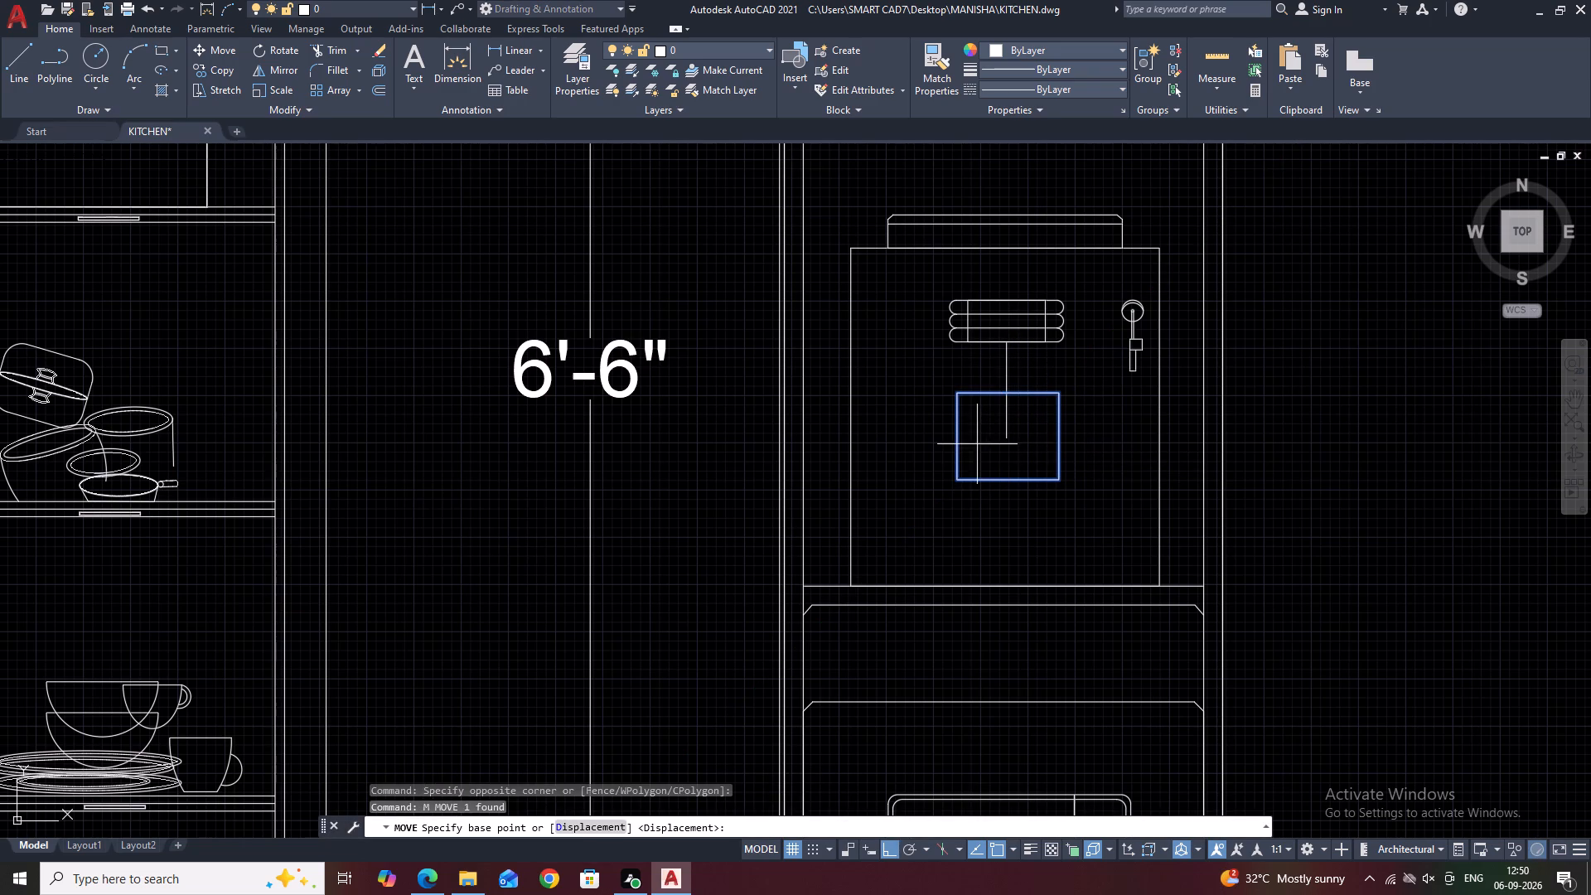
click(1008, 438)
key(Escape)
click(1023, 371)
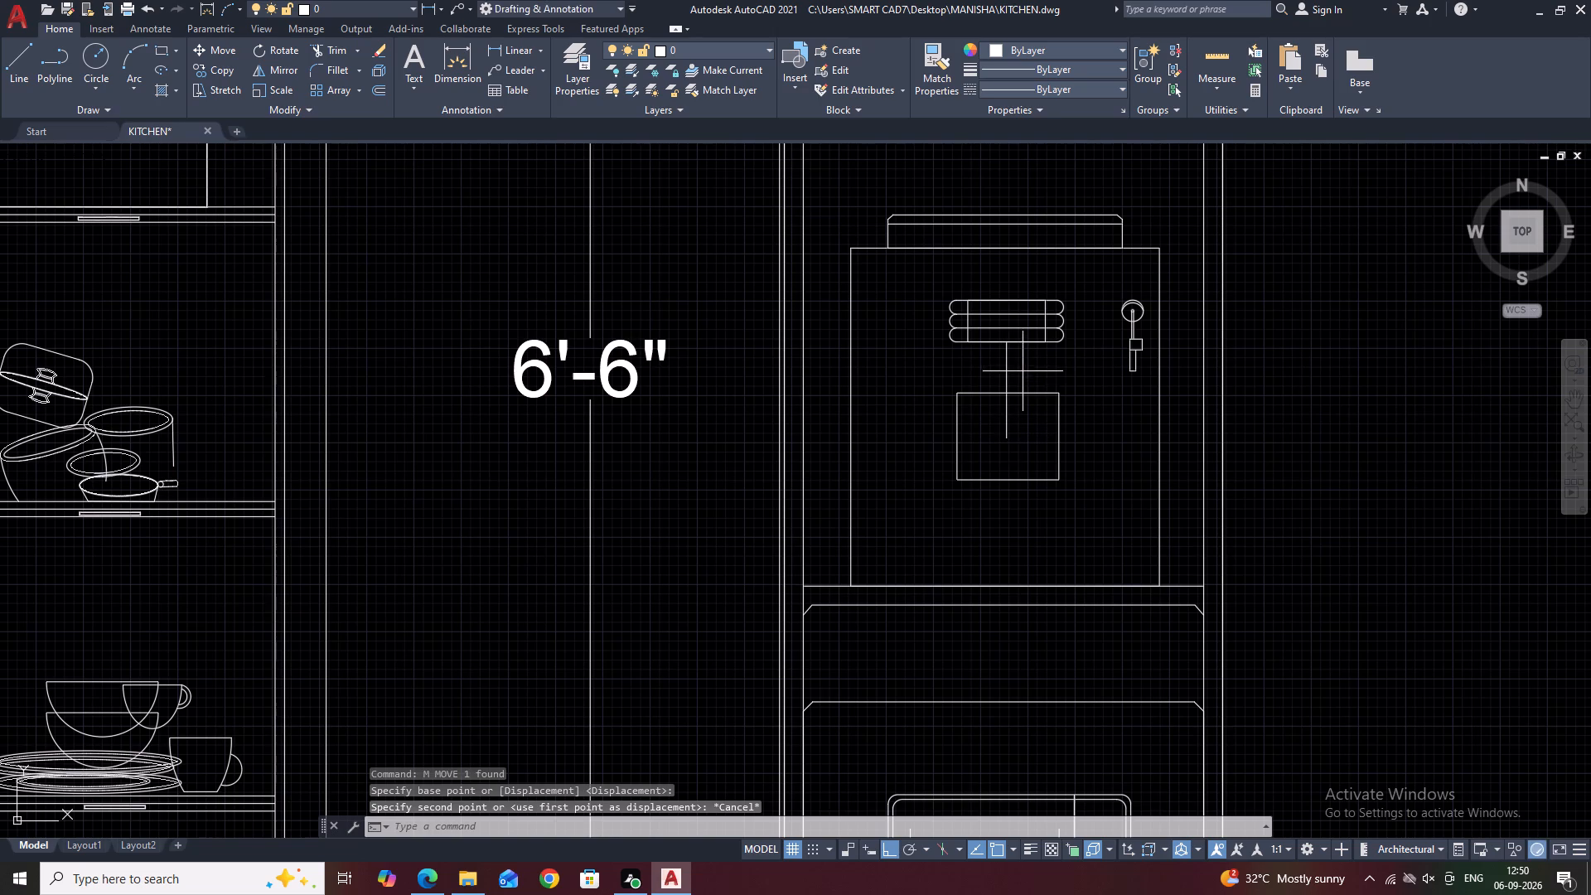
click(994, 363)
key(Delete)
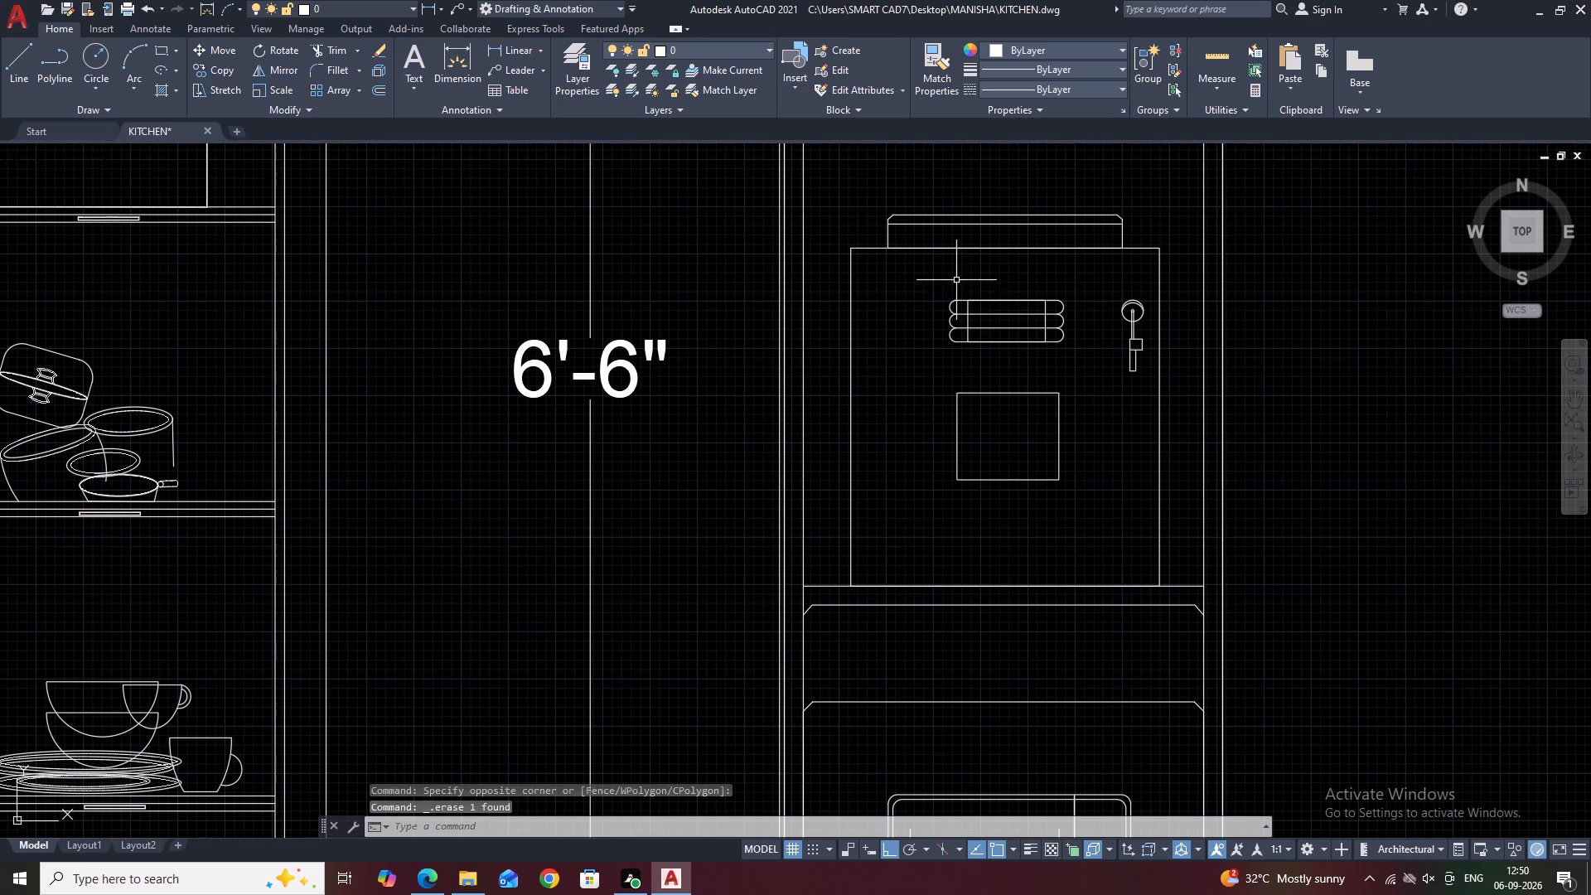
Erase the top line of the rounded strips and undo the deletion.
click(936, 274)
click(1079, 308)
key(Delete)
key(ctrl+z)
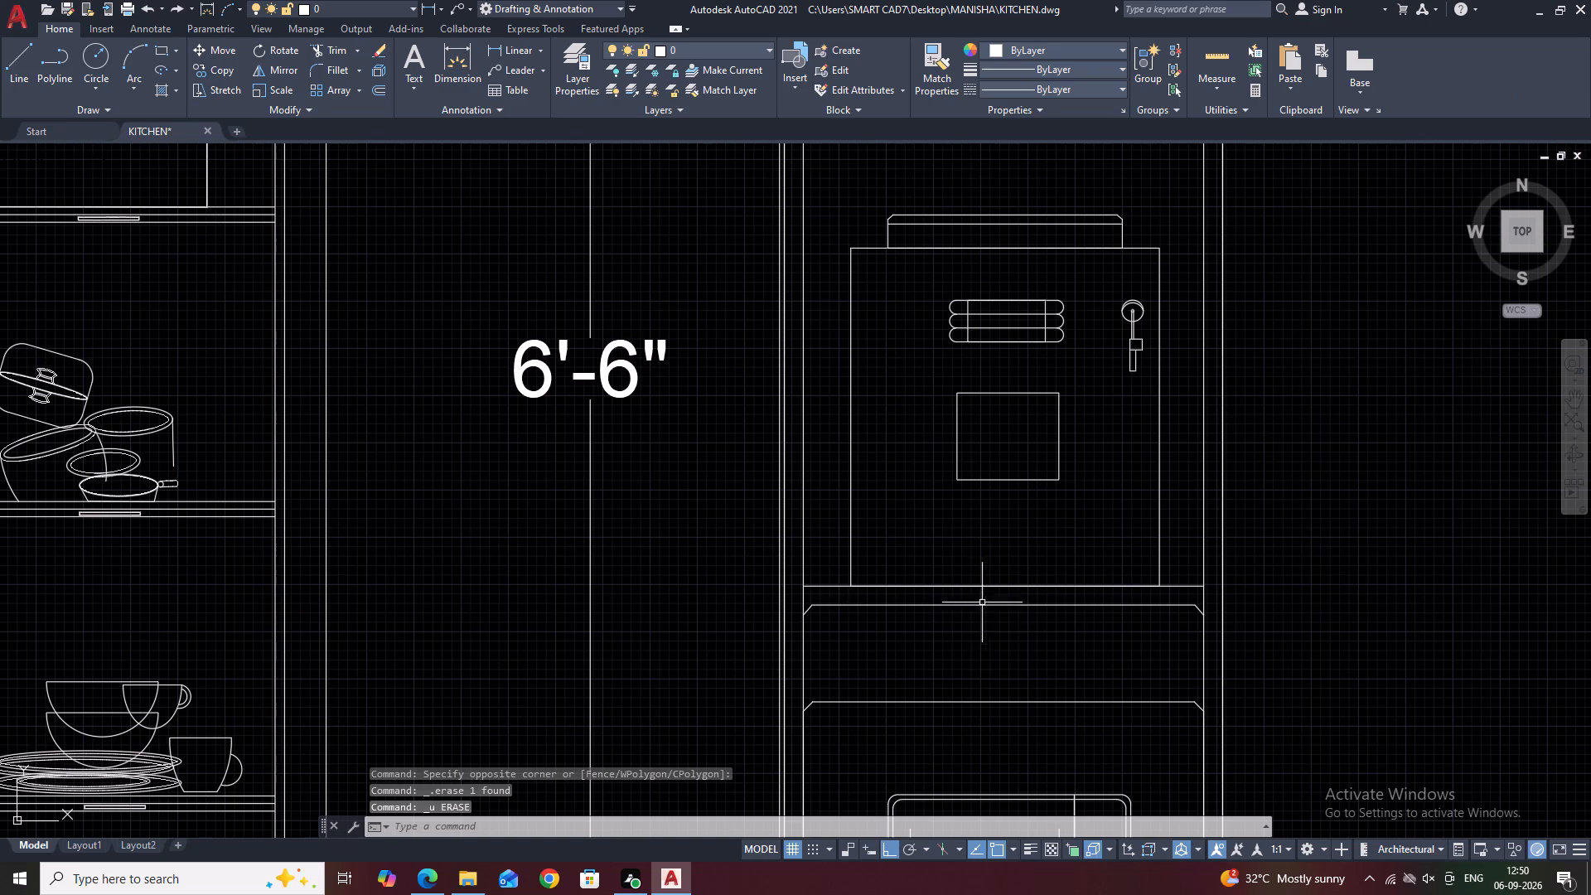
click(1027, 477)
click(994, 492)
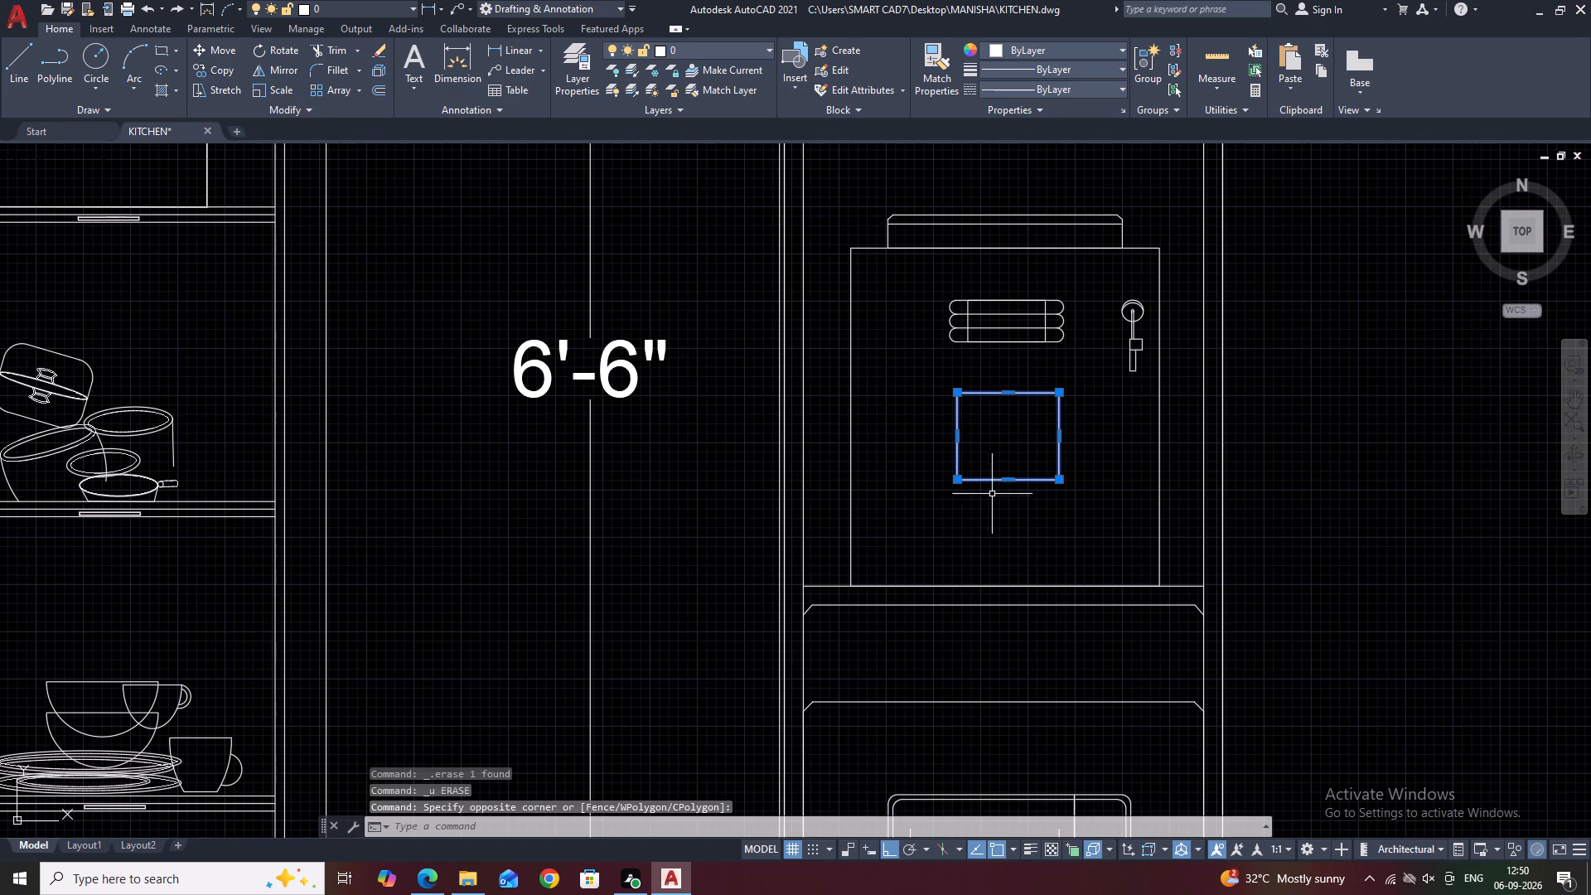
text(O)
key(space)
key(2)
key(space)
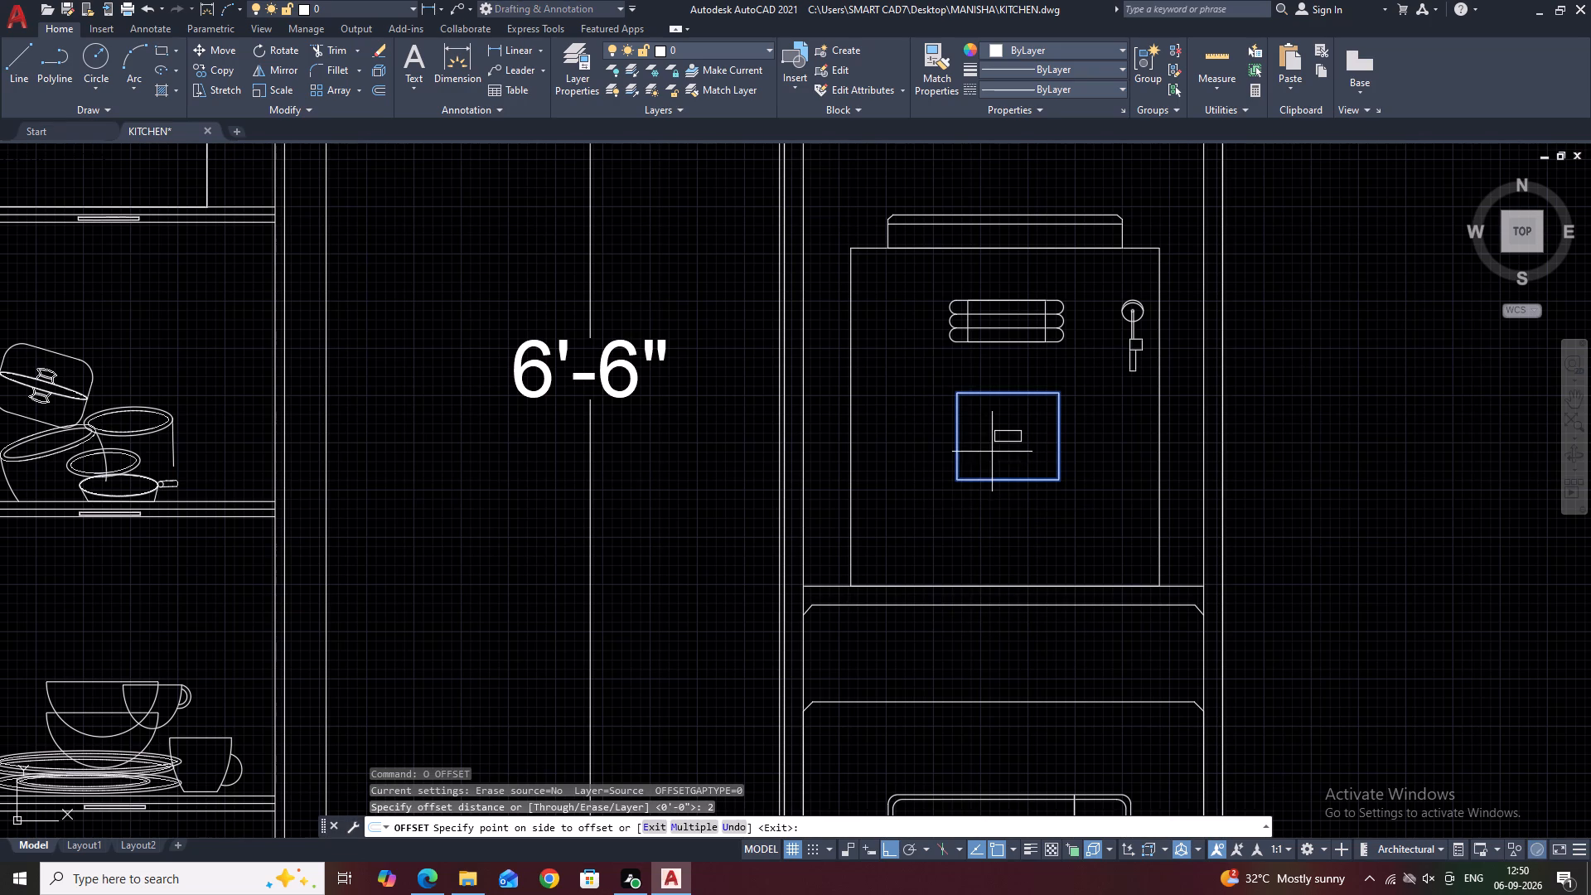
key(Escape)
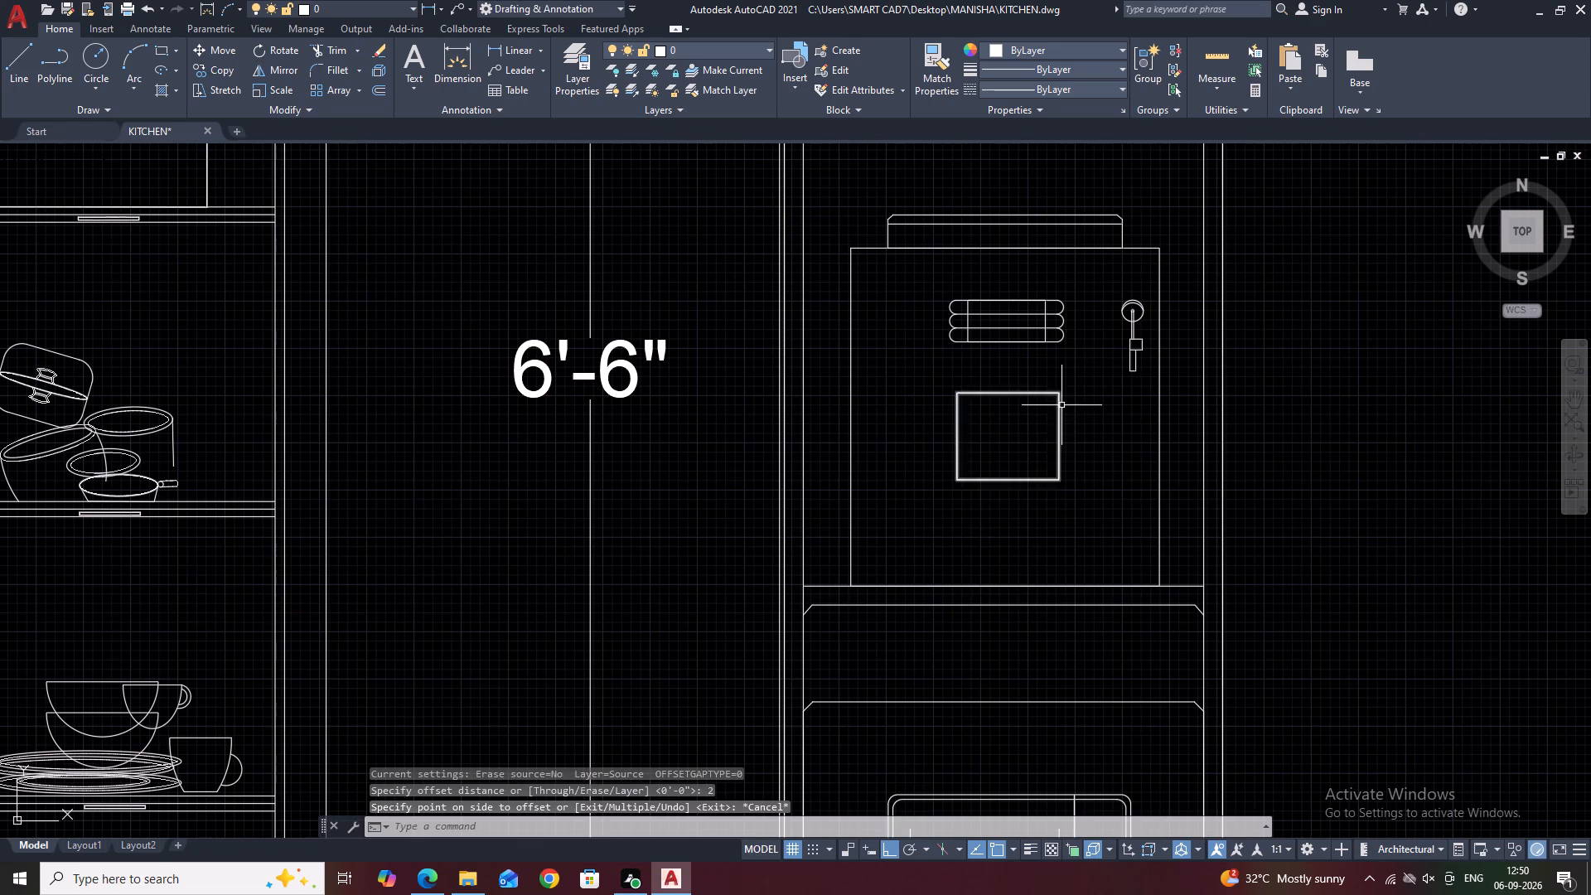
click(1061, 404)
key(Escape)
Draw a smaller rectangle inside the rectangle below the rounded strips.
text(REC)
key(space)
click(981, 415)
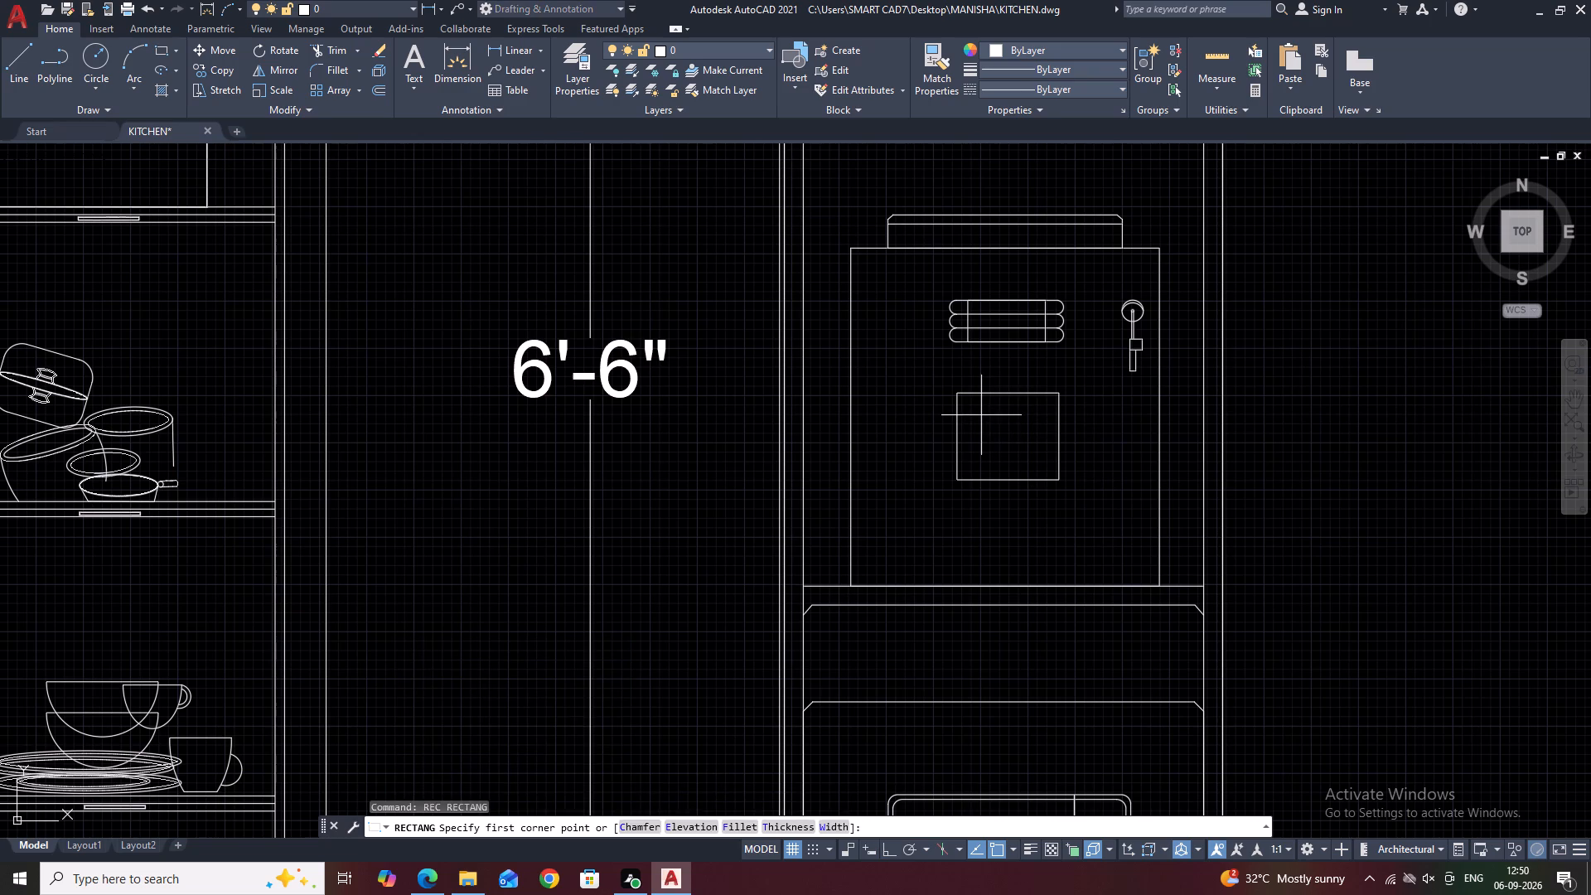
click(1032, 462)
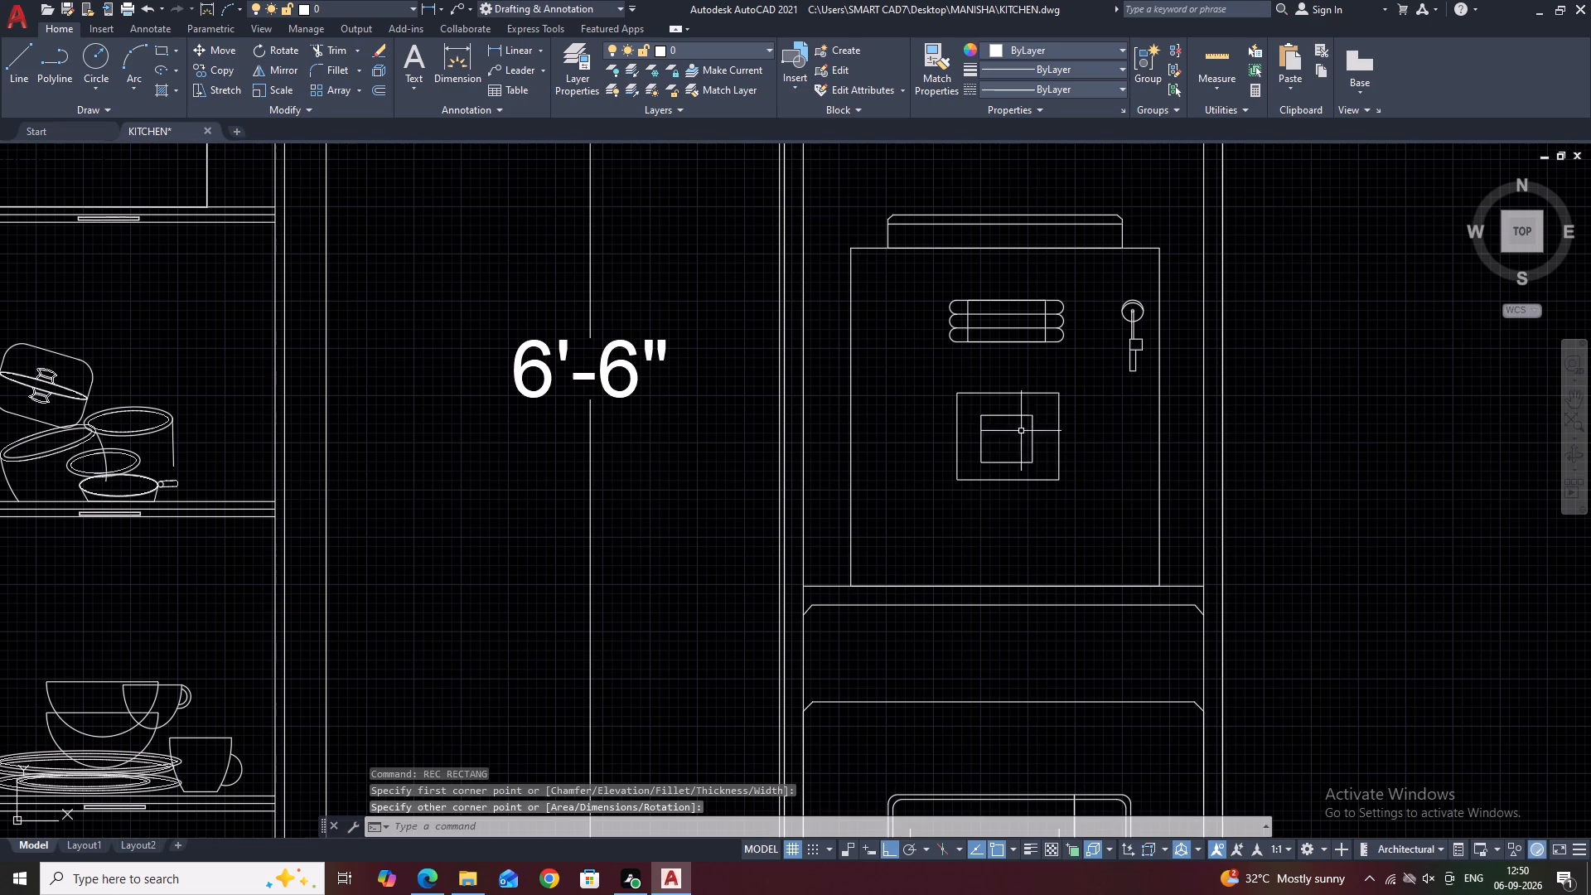
Draw a diagonal line cutting across the upper-left corner of the inner rectangle below the rounded strips.
middle_drag(1028, 427, 1042, 483)
key(l)
key(space)
scroll(982, 482, up, 1)
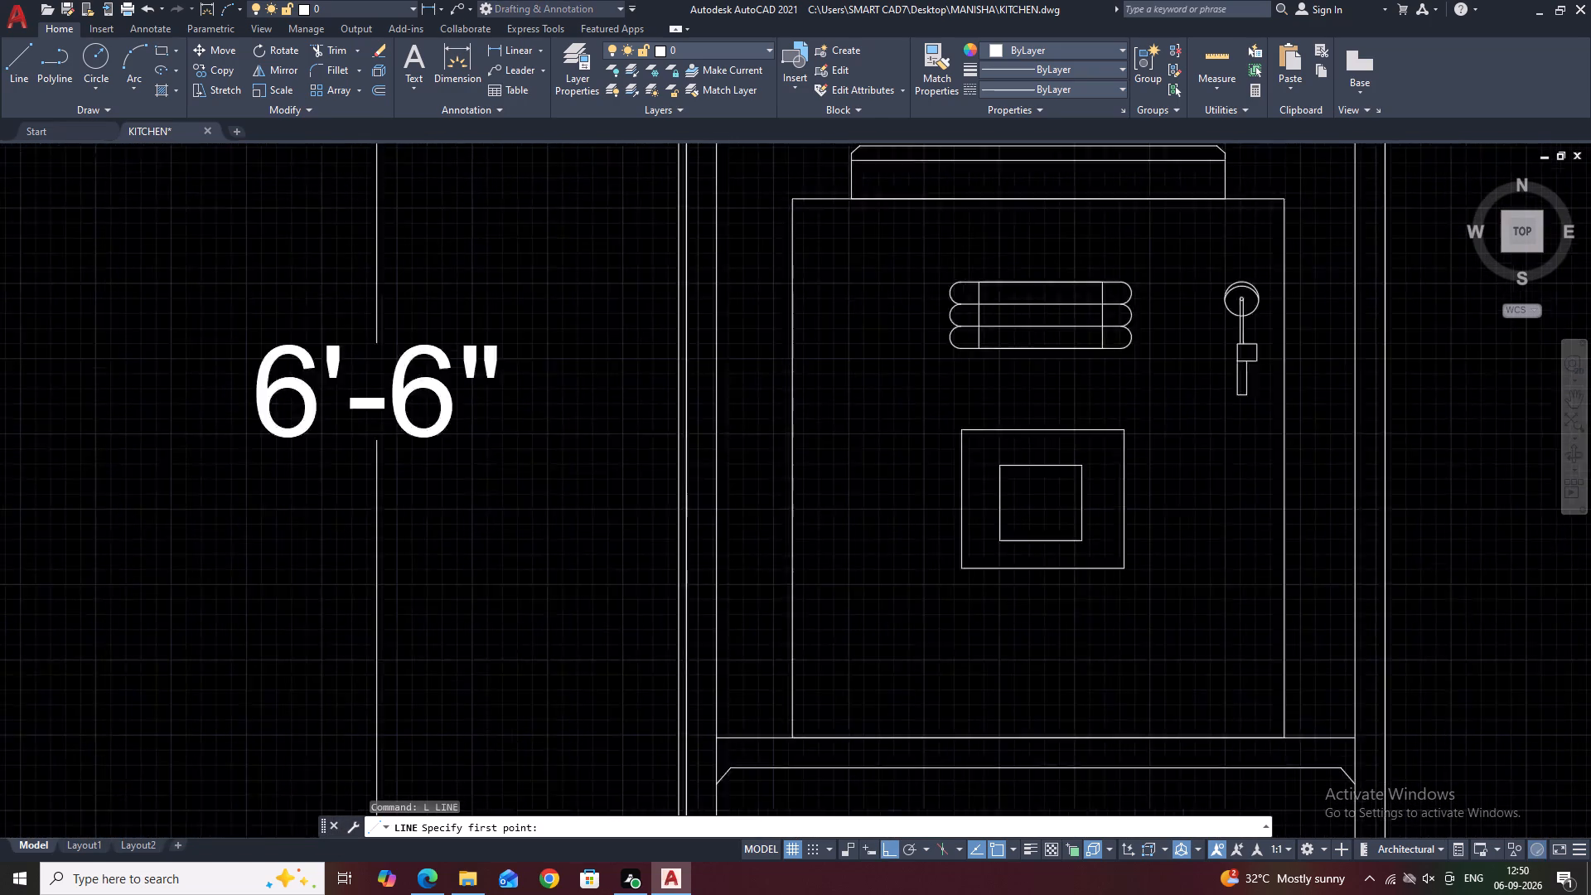
scroll(982, 482, up, 1)
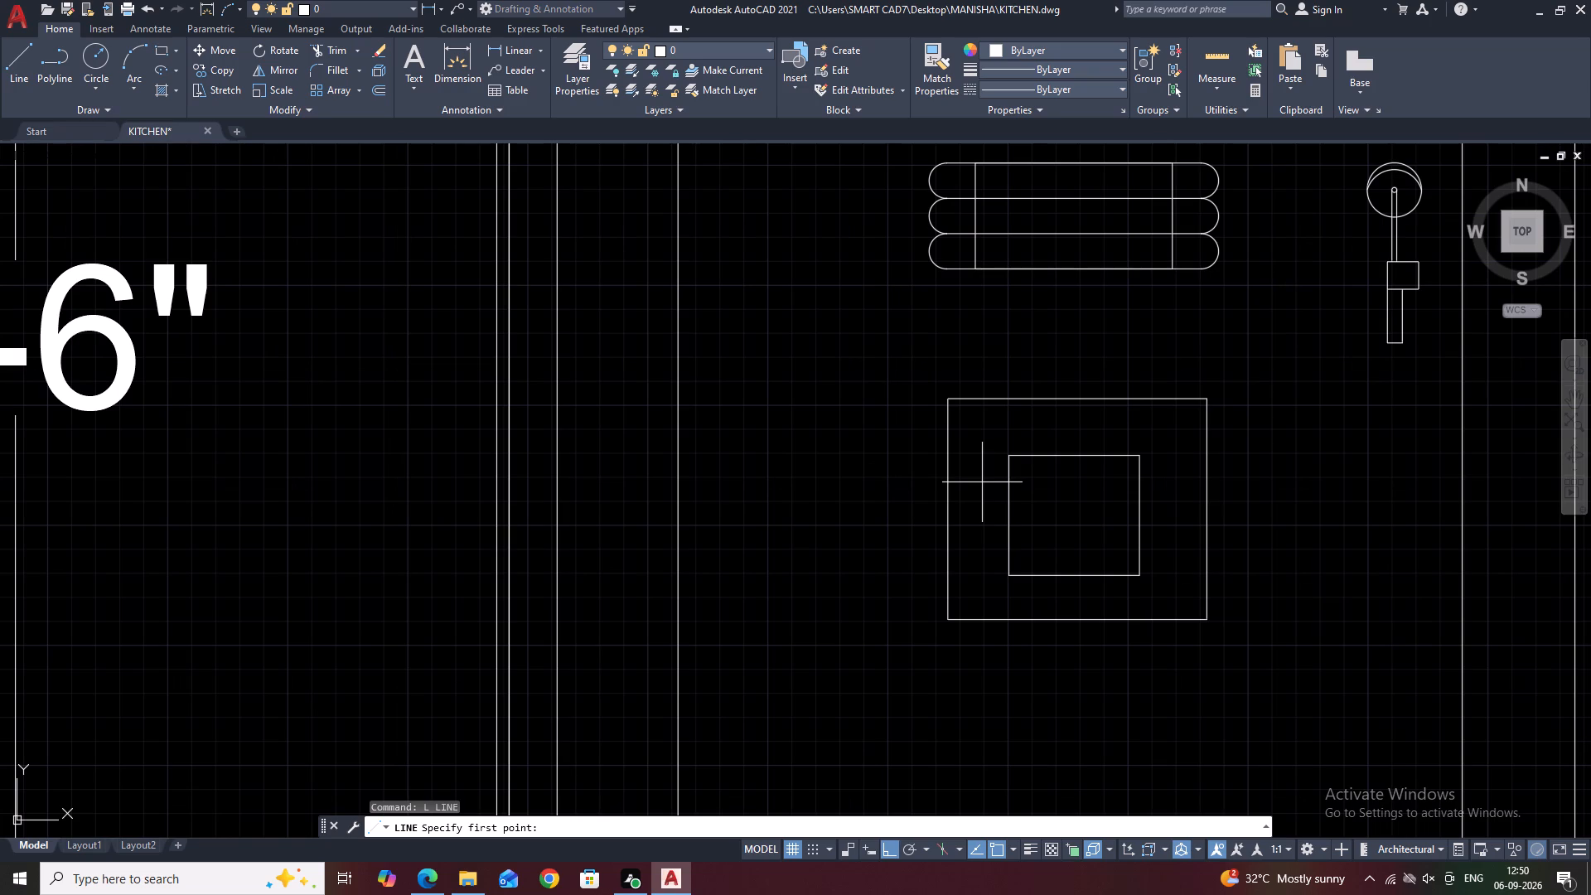
scroll(994, 491, up, 2)
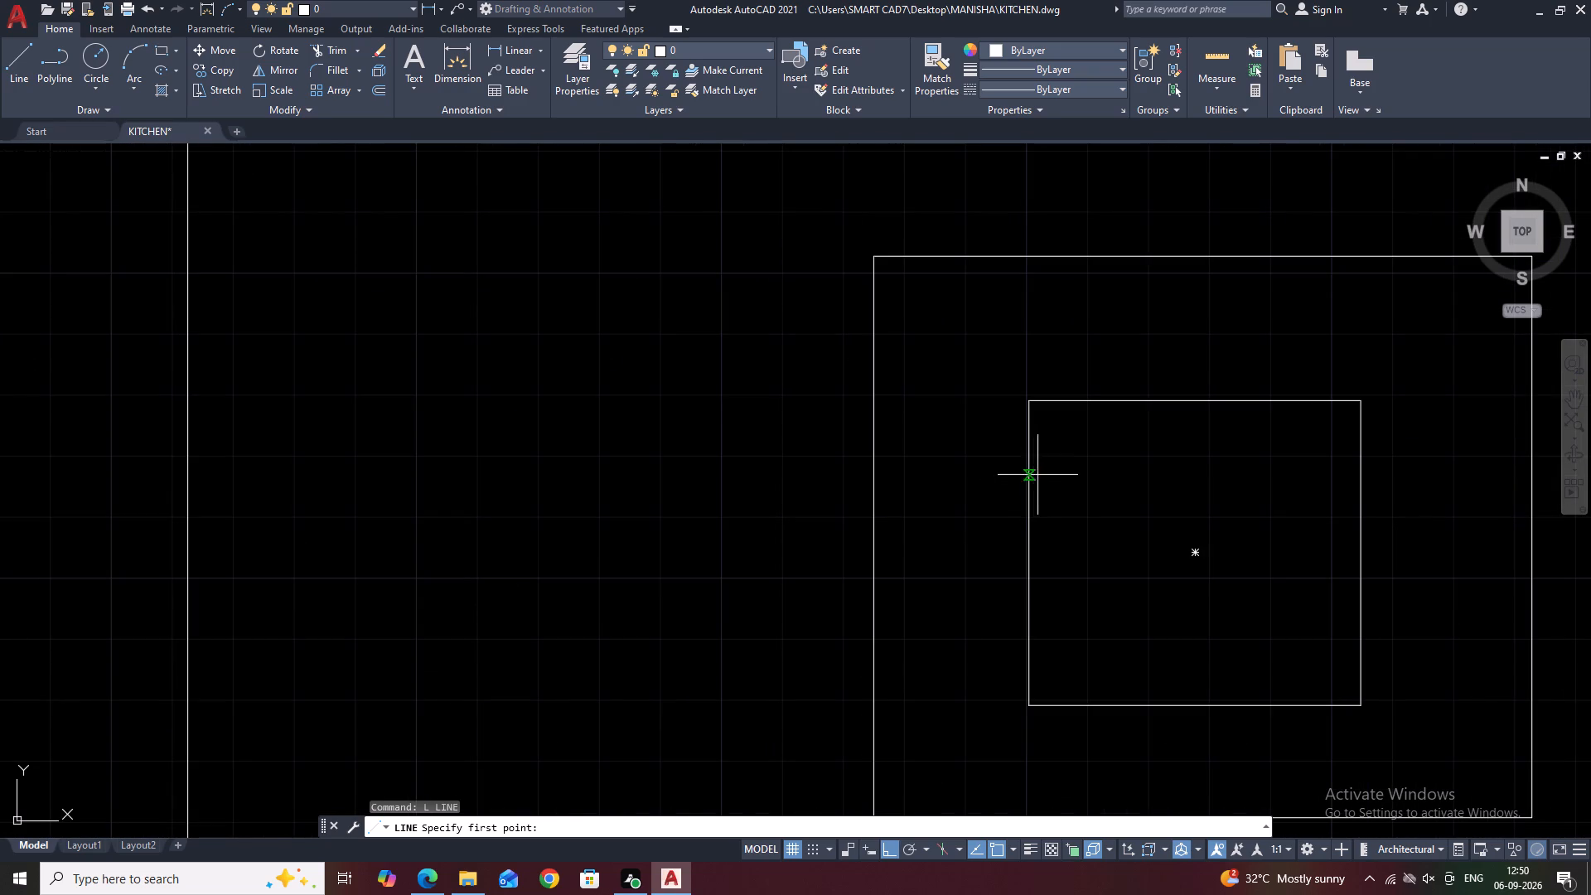
click(1030, 478)
click(1077, 402)
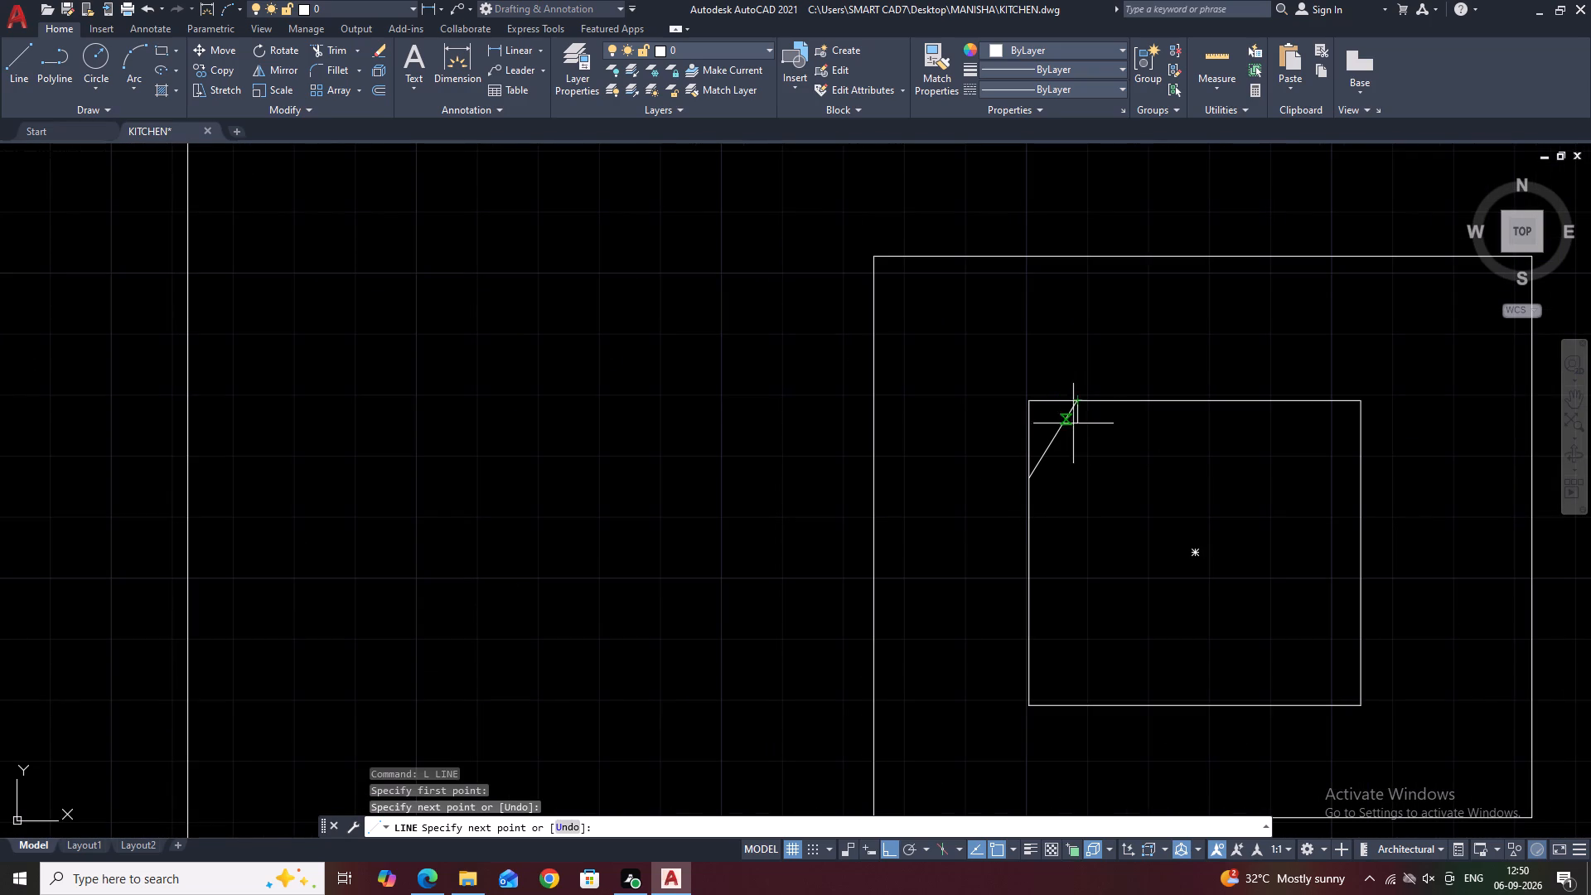
key(Escape)
Mirror the diagonal corner line about the inner rectangle's vertical centreline, keeping the original.
click(1064, 441)
click(1052, 423)
middle_drag(1070, 476, 1021, 549)
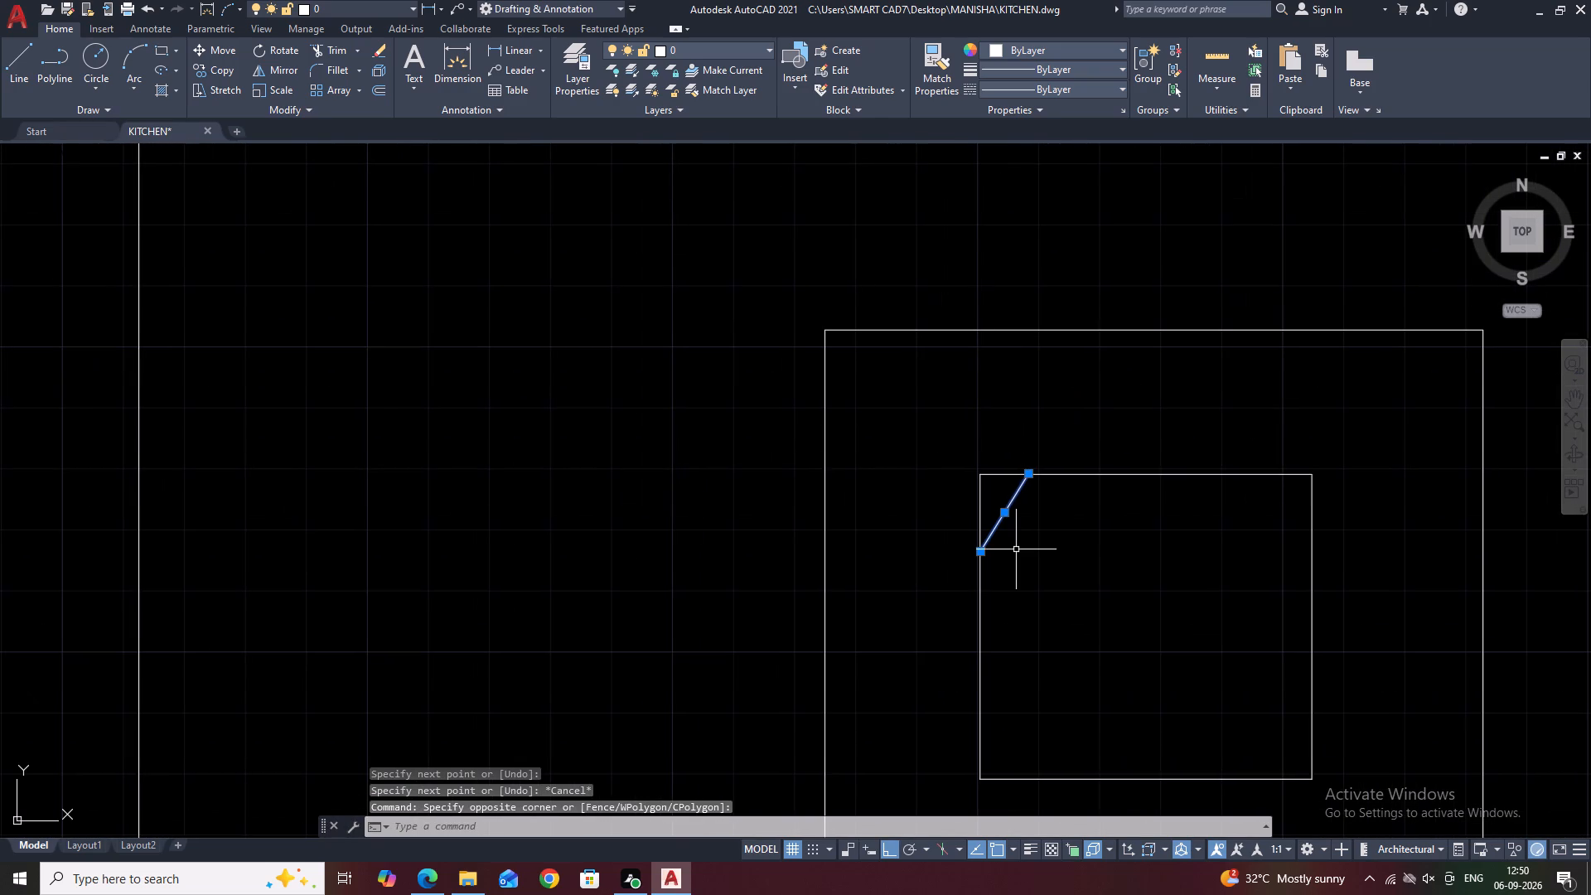
text(MI)
key(space)
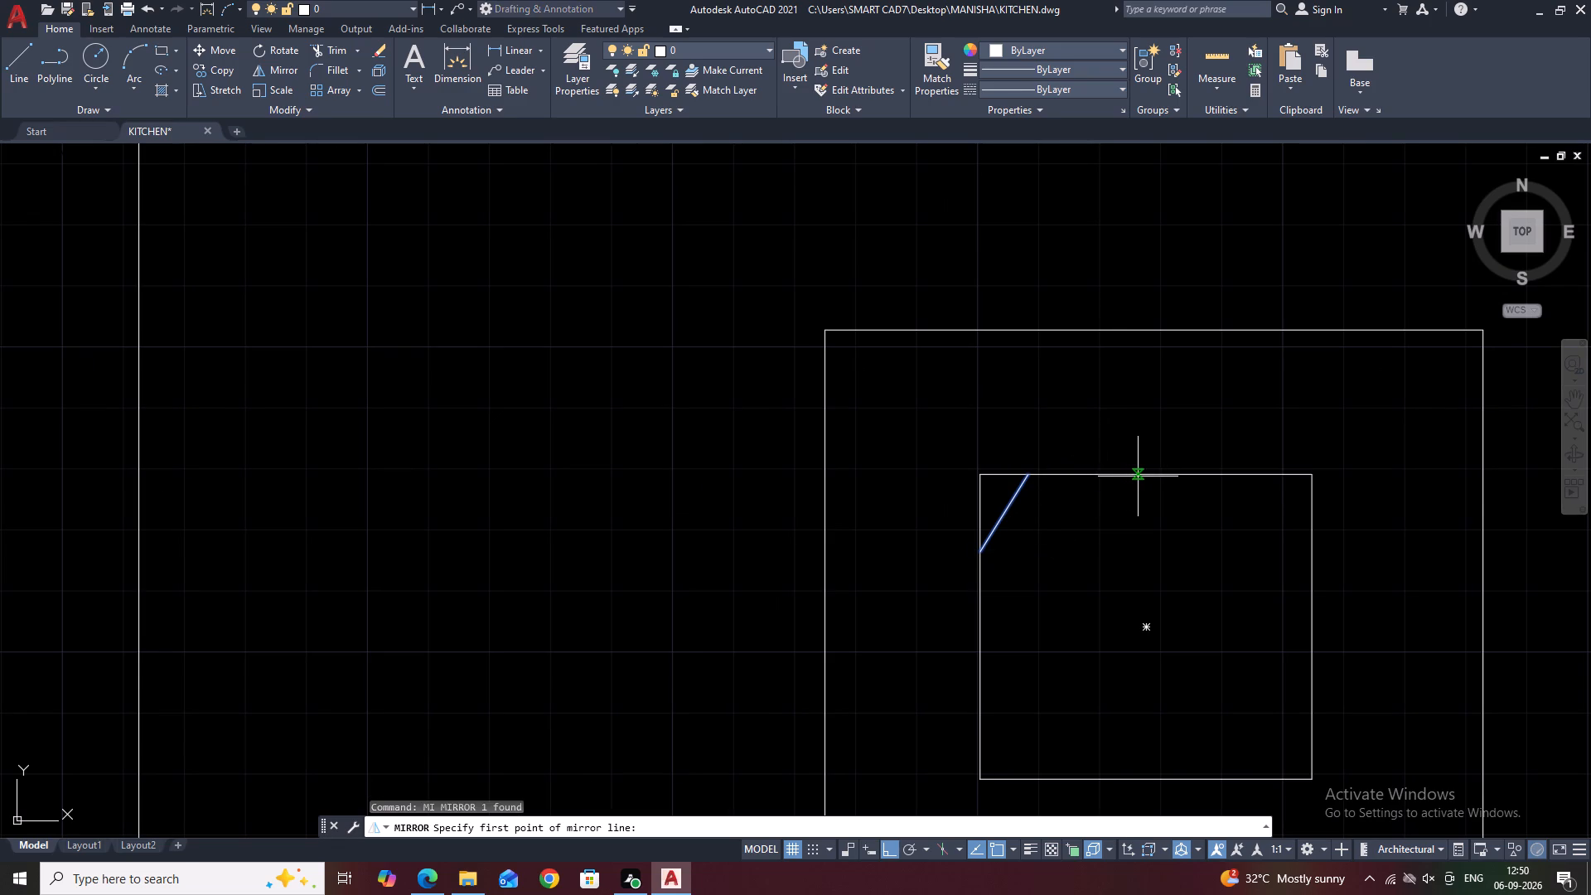
click(1144, 476)
click(1127, 402)
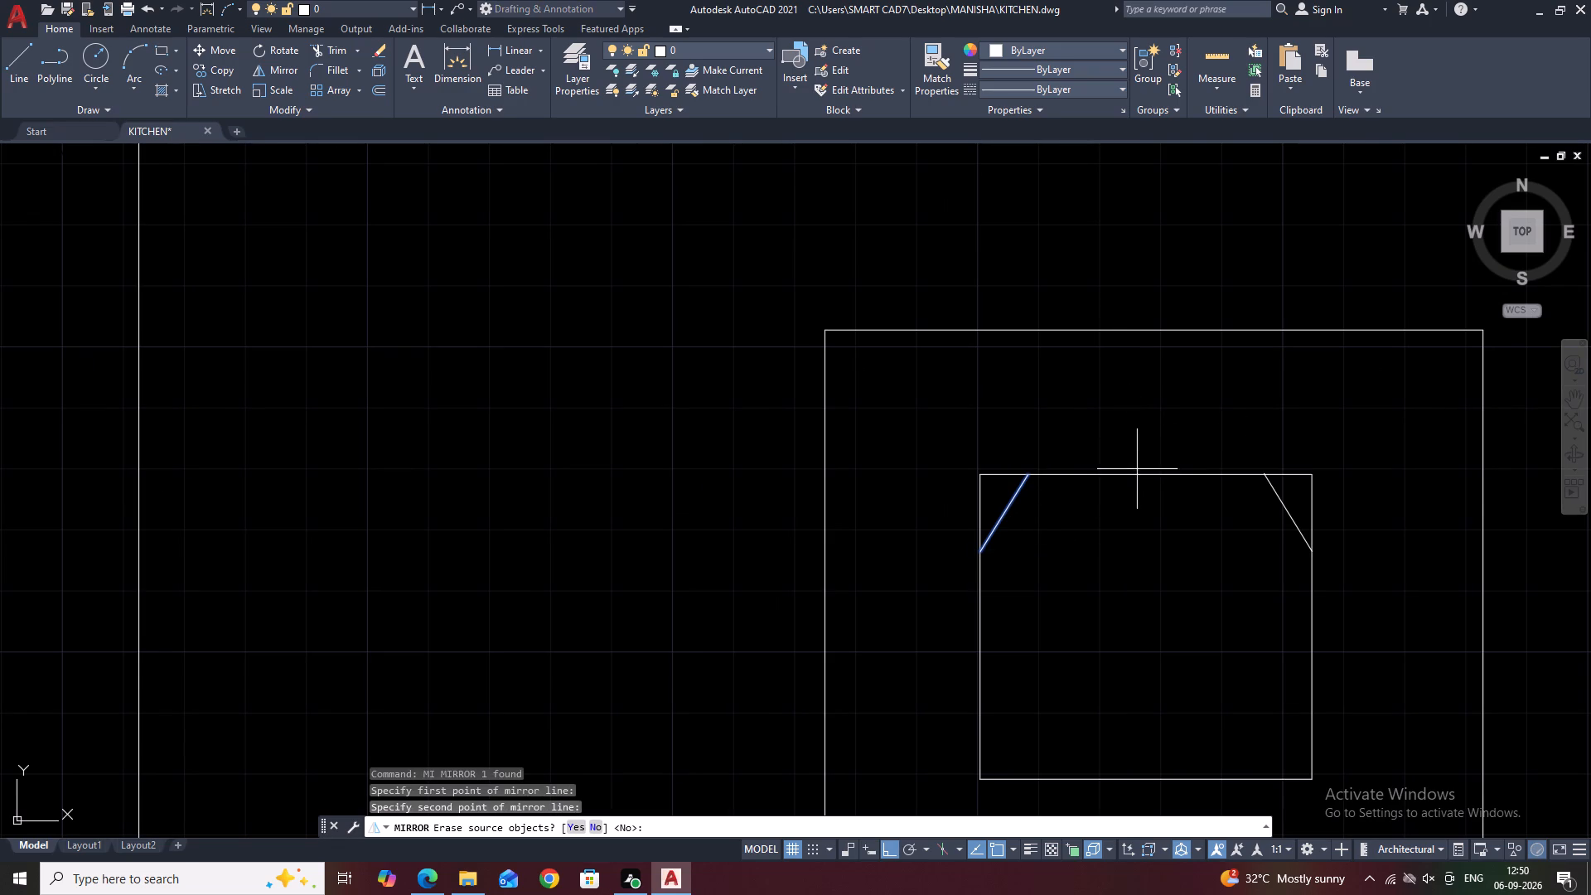
key(Return)
Mirror both upper diagonal lines about the inner rectangle's horizontal centreline to the lower corners, keeping the originals.
scroll(1091, 487, down, 3)
scroll(1055, 513, up, 2)
drag(1036, 400, 1046, 410)
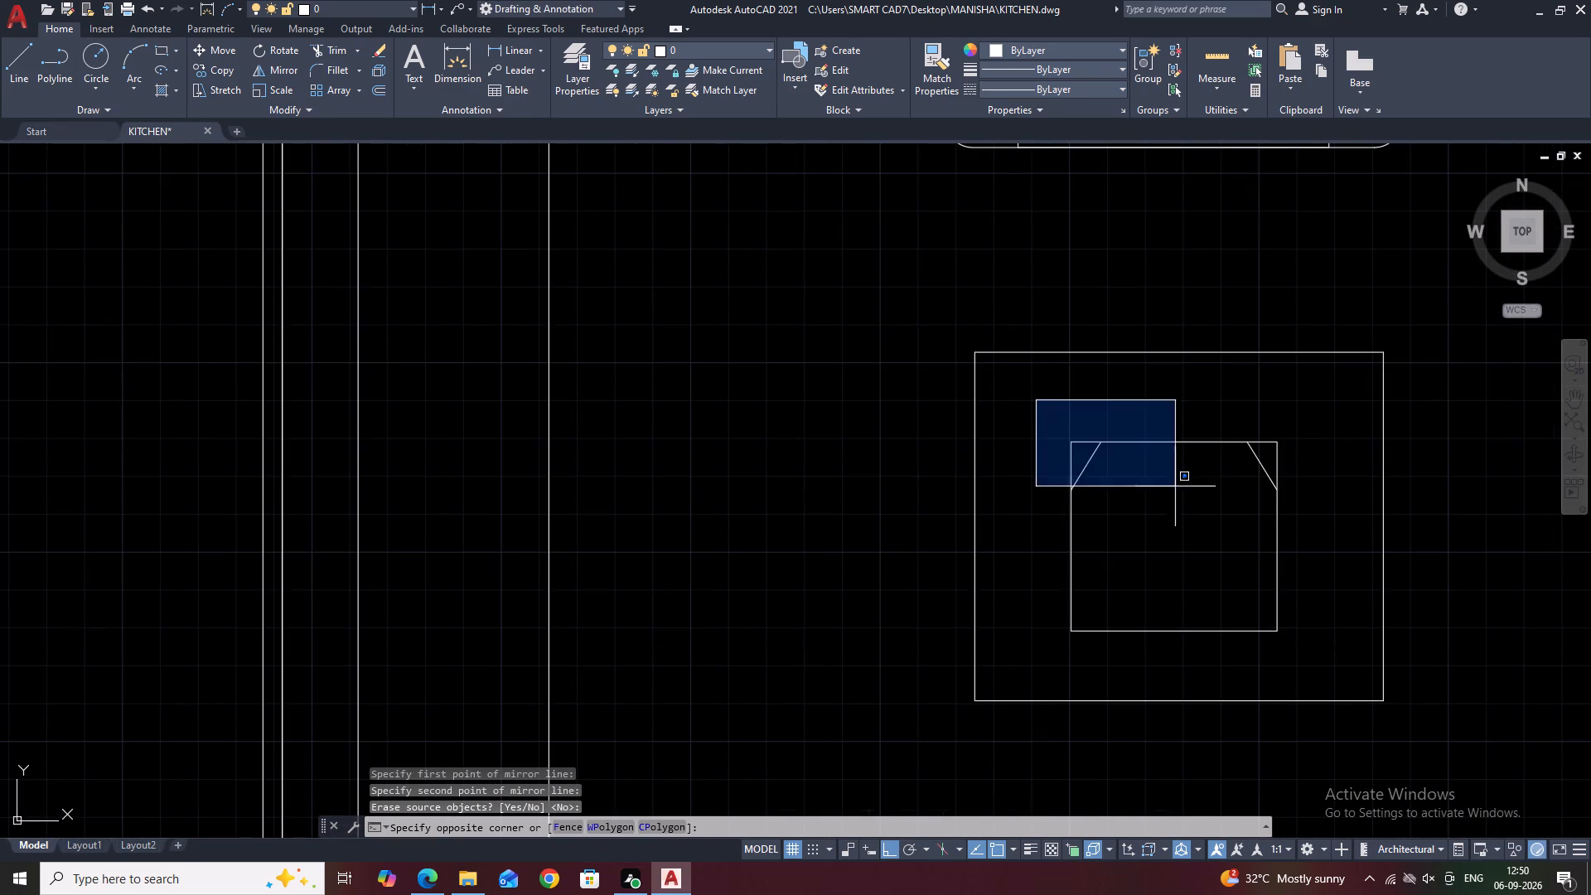
click(1294, 526)
middle_drag(1263, 501, 1186, 593)
text(MI)
key(space)
scroll(1177, 591, down, 3)
scroll(1173, 601, up, 1)
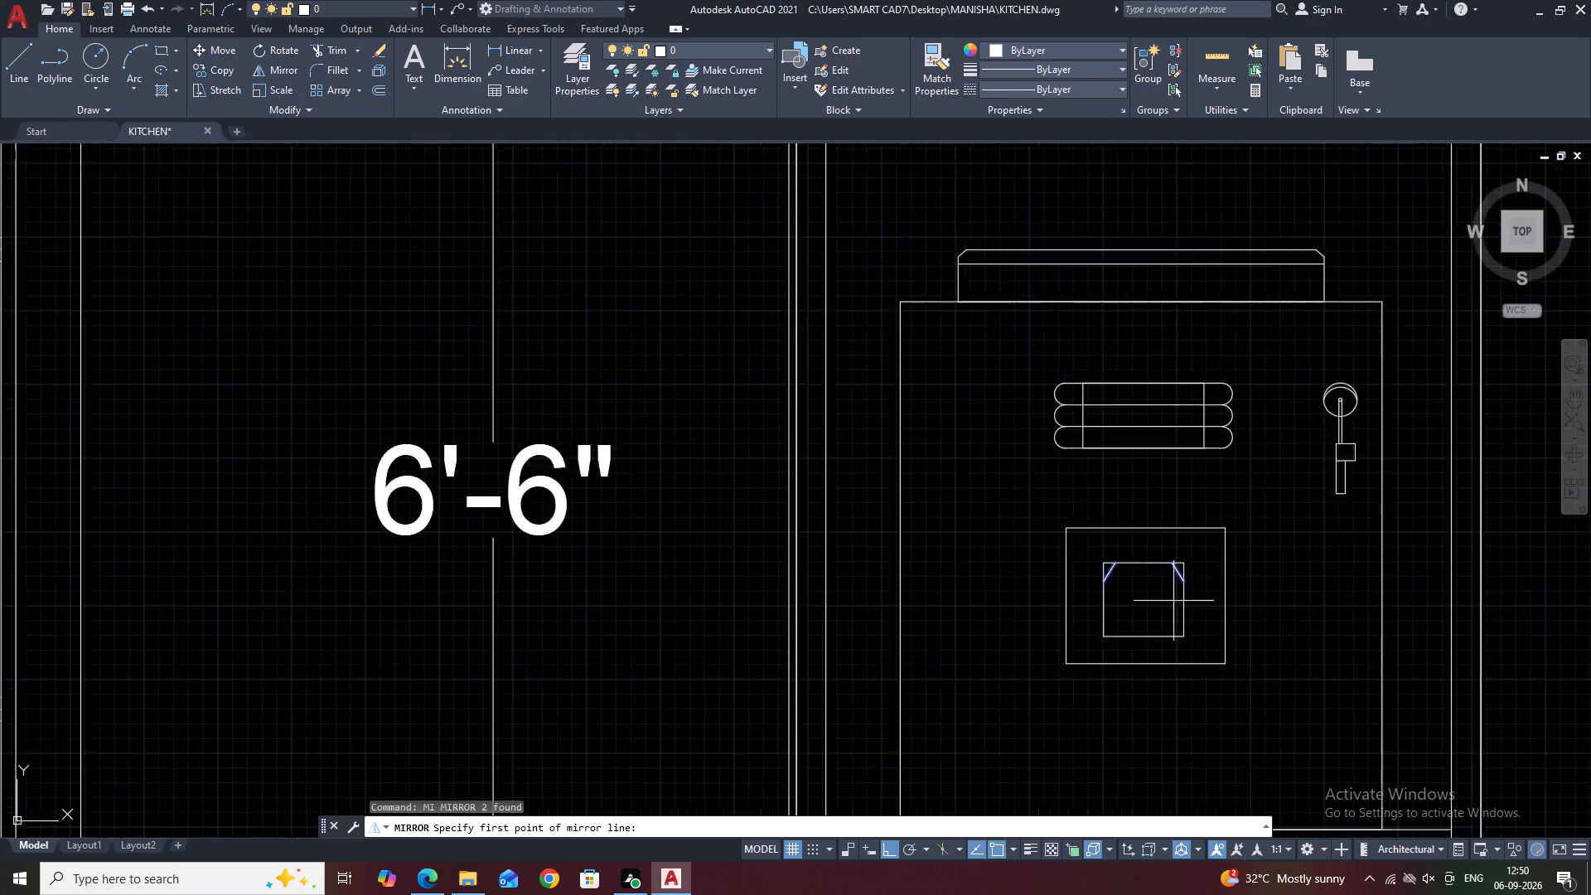
scroll(1173, 600, up, 1)
click(1191, 604)
click(1282, 604)
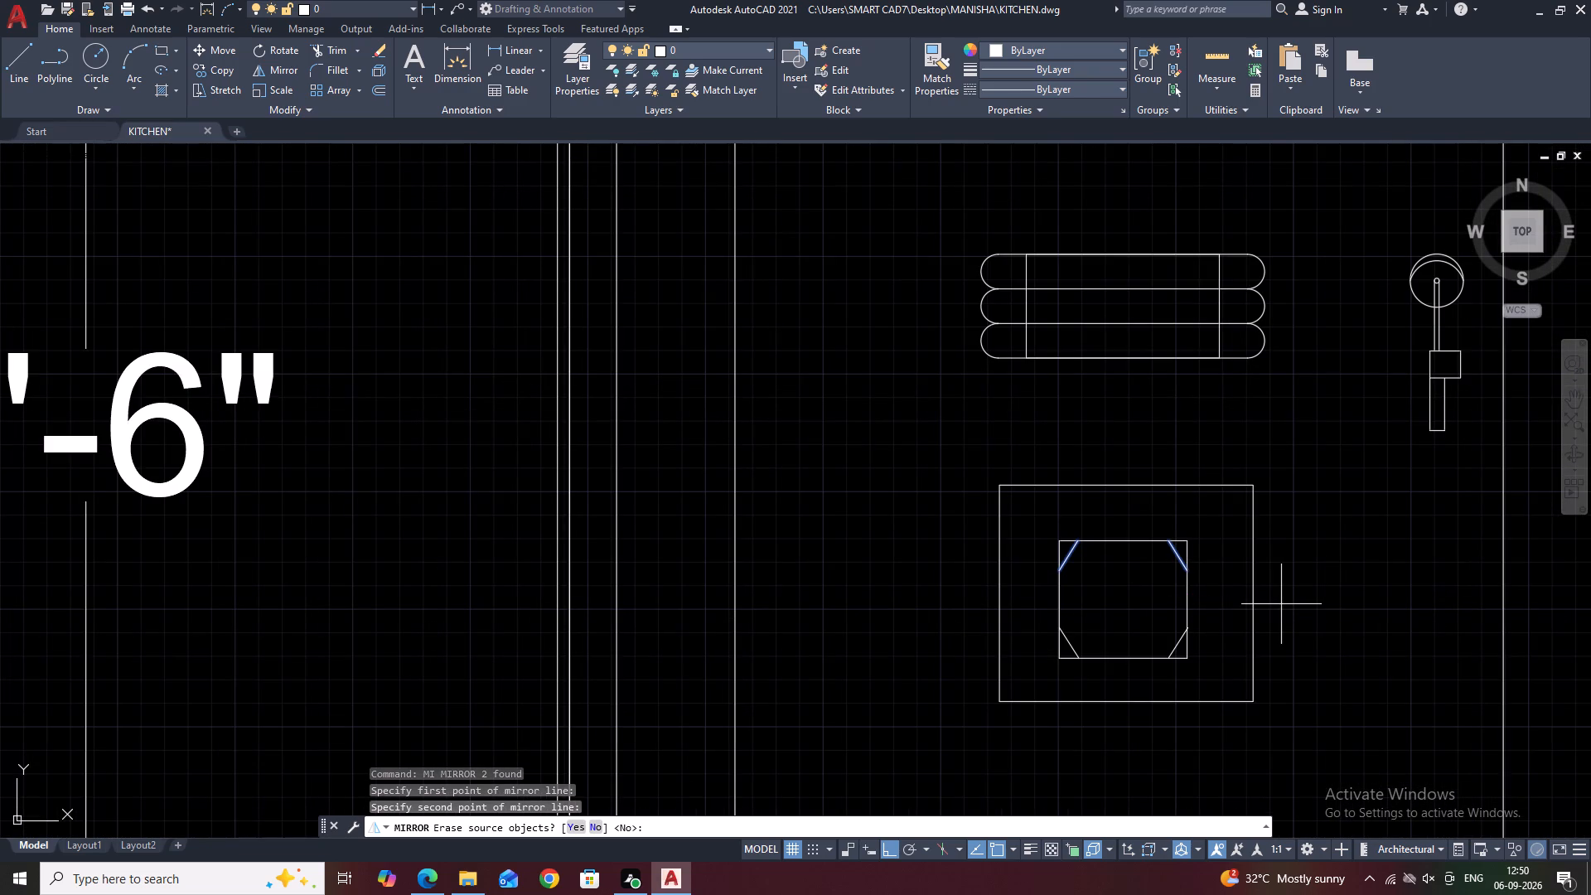
key(Return)
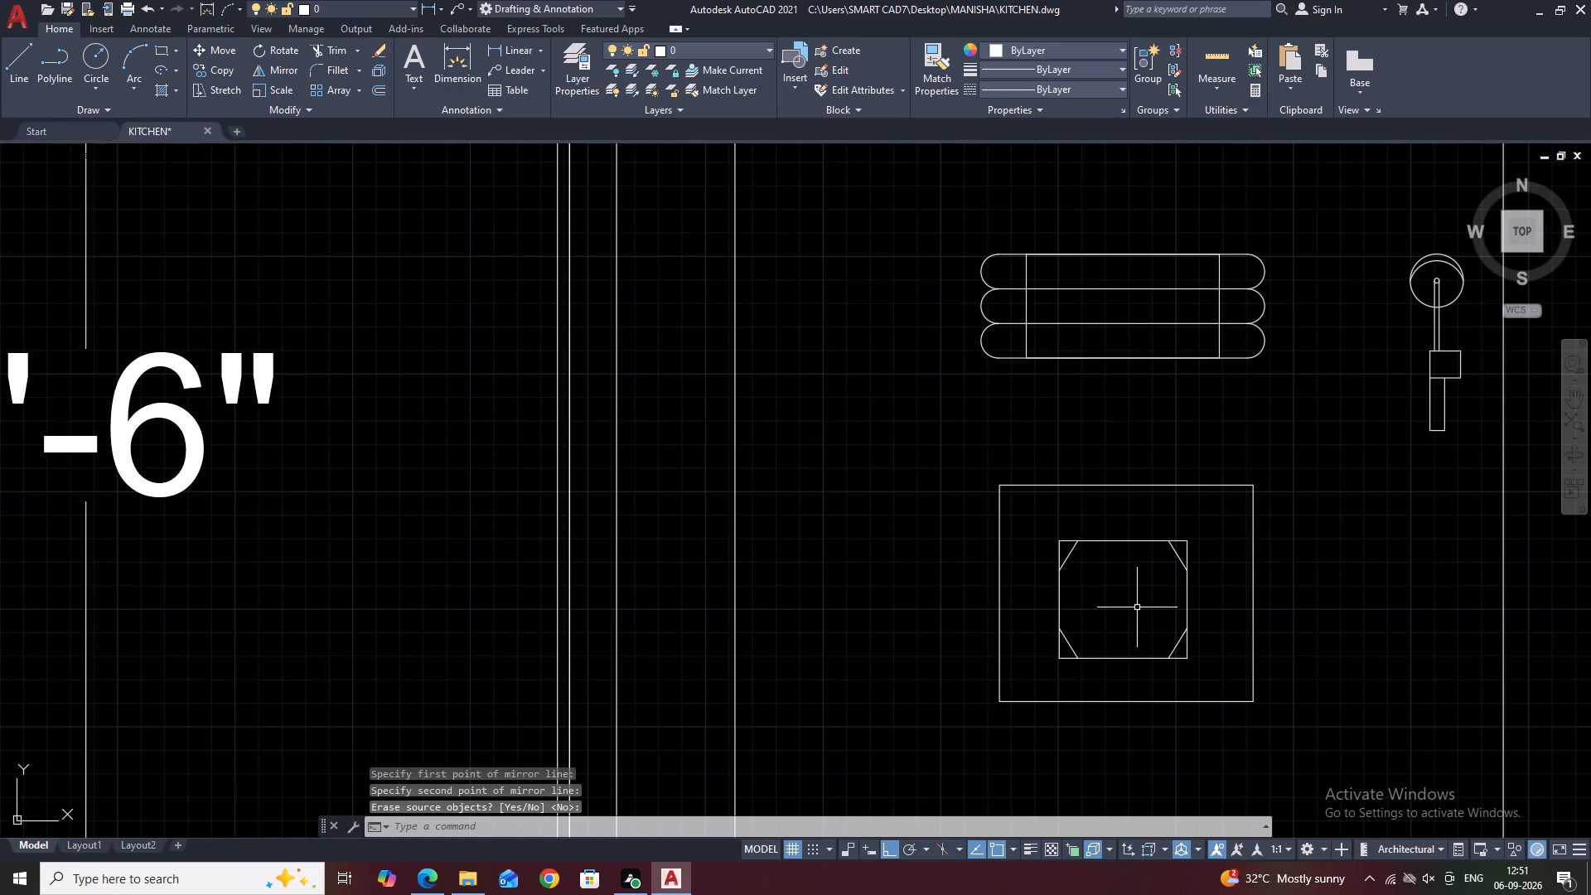
Trim the four corners of the inner rectangle outside the diagonal lines to leave an octagon.
text(R)
key(space)
text(TR)
key(space)
click(1187, 542)
scroll(1187, 542, up, 2)
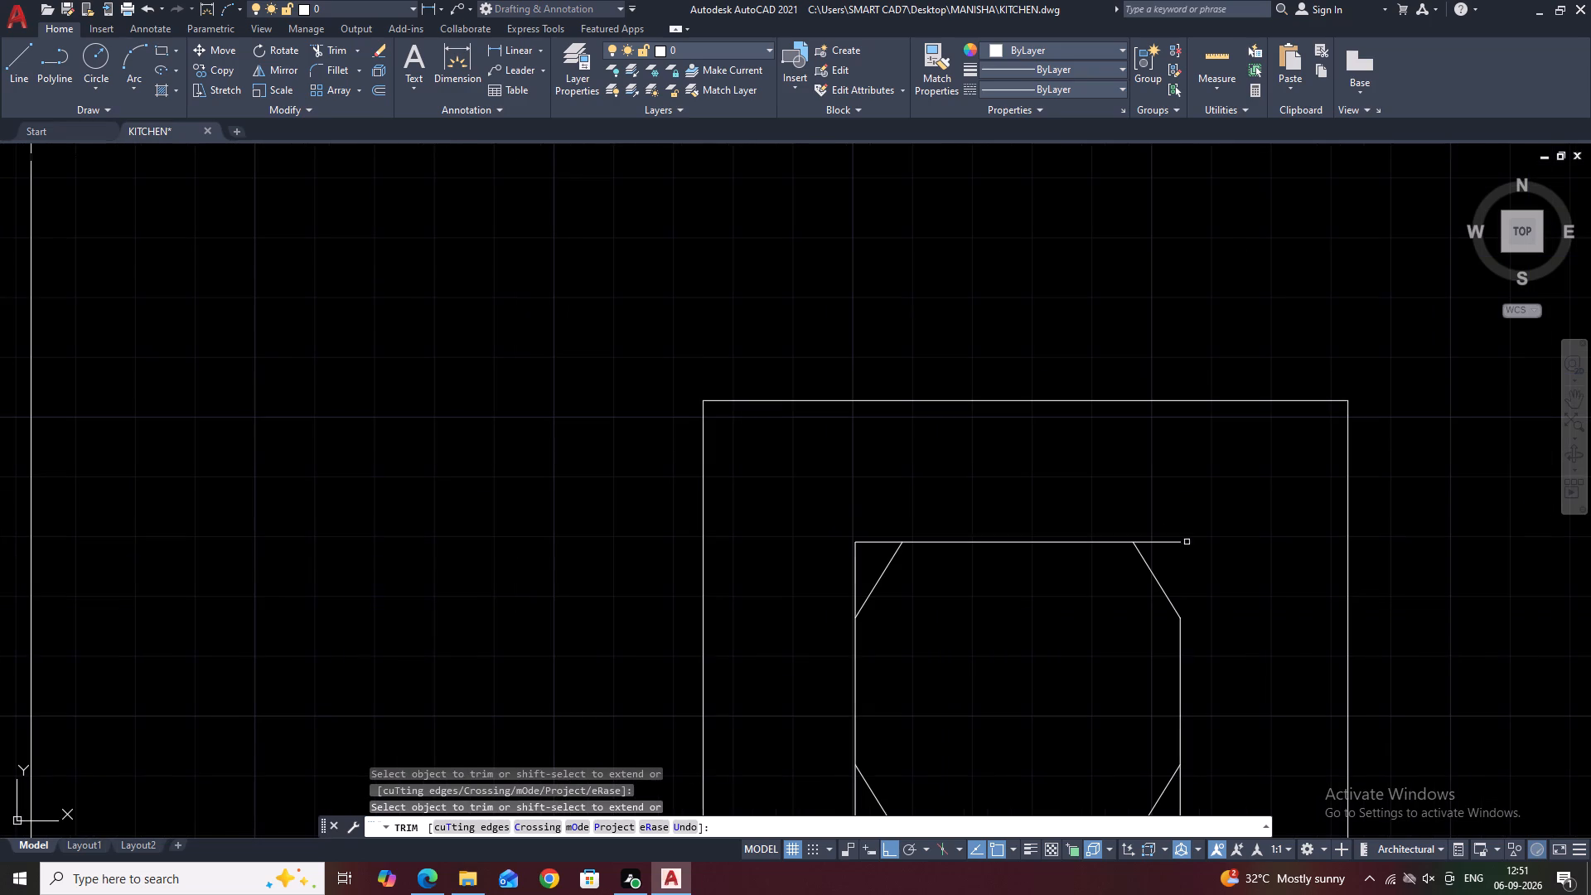
click(1171, 539)
click(1176, 555)
scroll(1150, 533, down, 2)
scroll(1042, 556, up, 2)
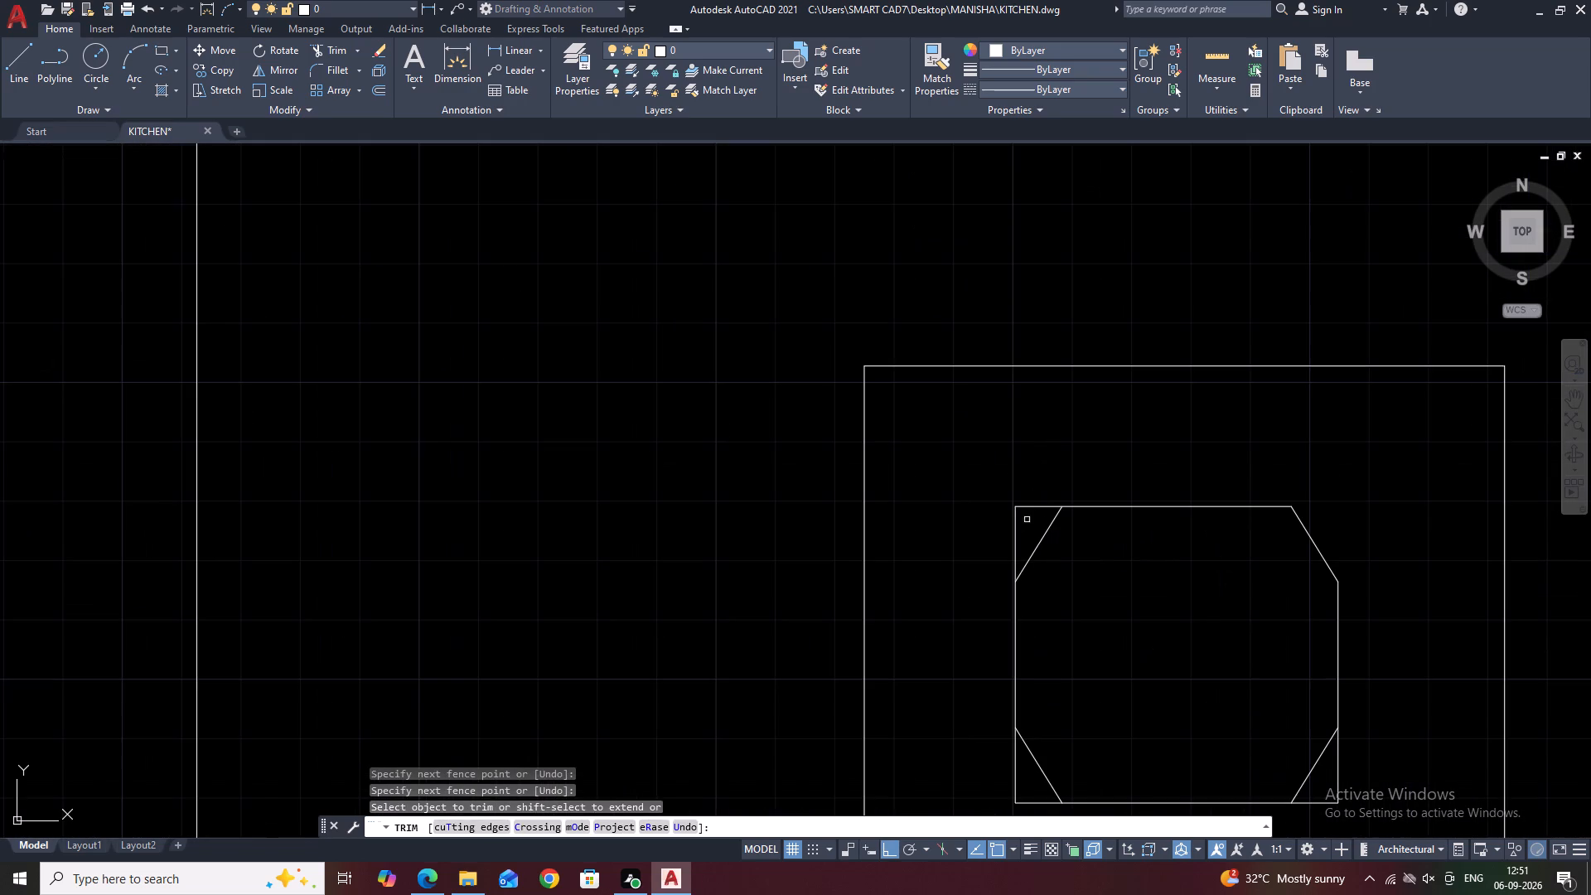
click(1044, 487)
click(1008, 534)
scroll(1014, 517, down, 2)
scroll(1133, 625, up, 2)
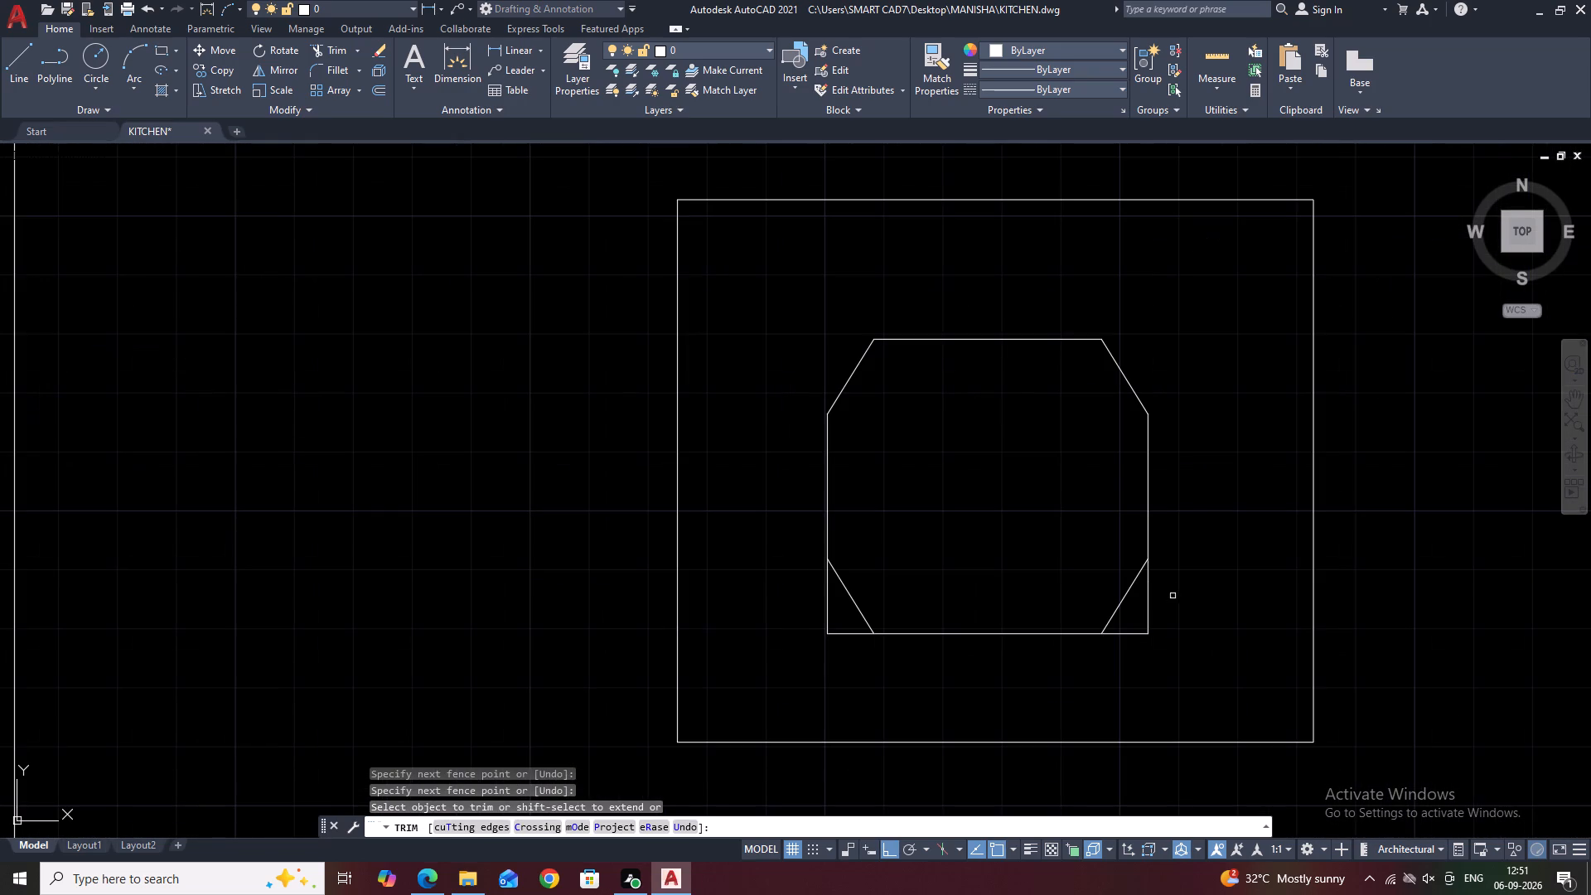
click(1173, 592)
click(1120, 641)
click(801, 568)
click(862, 670)
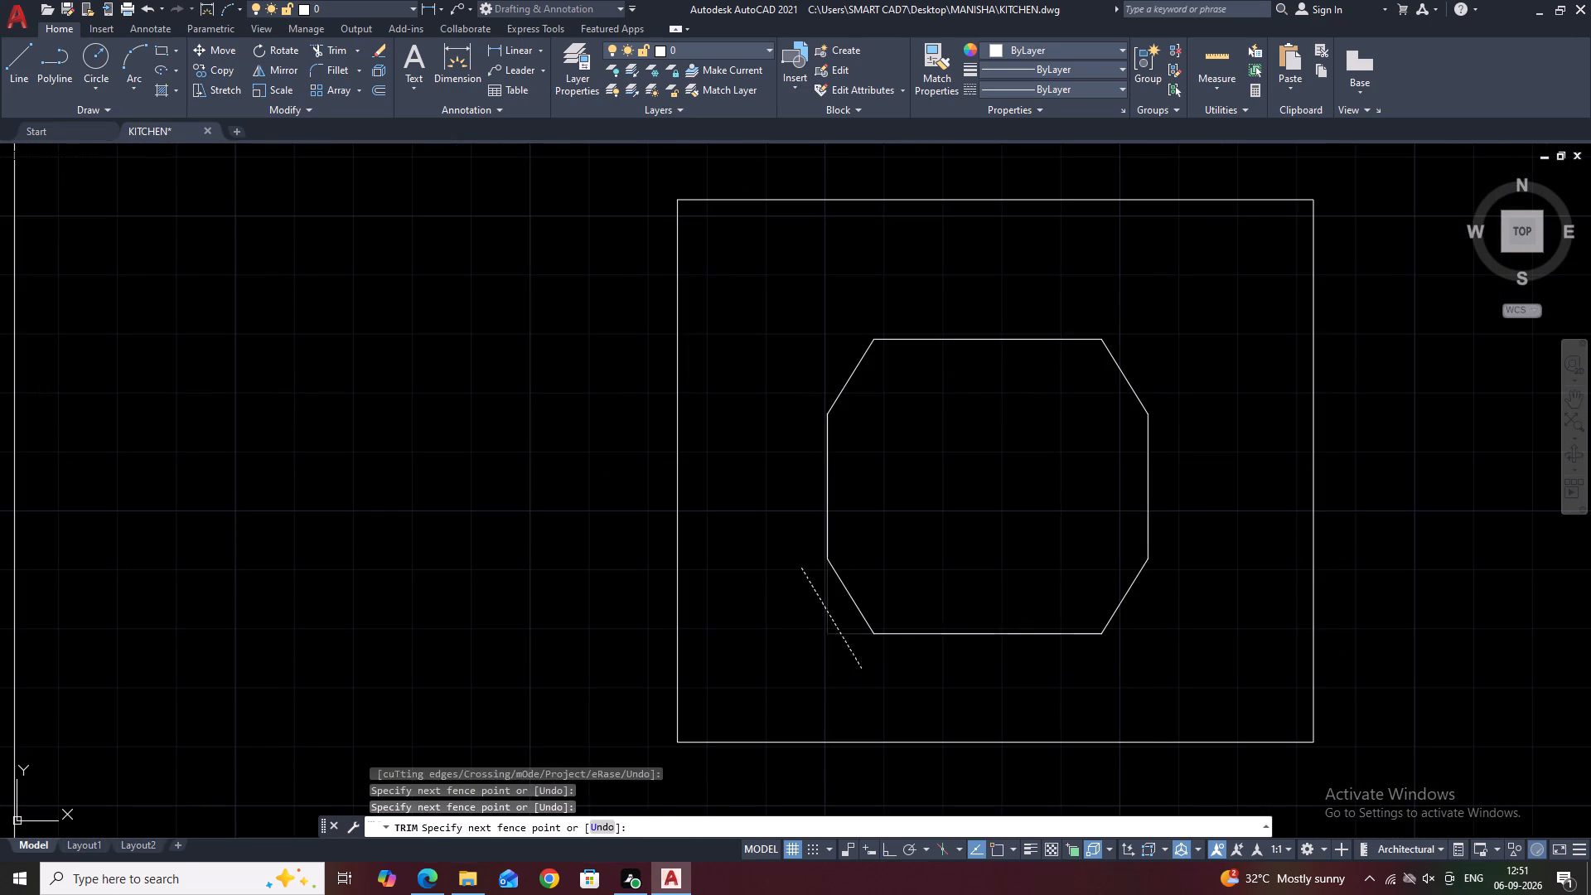
key(Escape)
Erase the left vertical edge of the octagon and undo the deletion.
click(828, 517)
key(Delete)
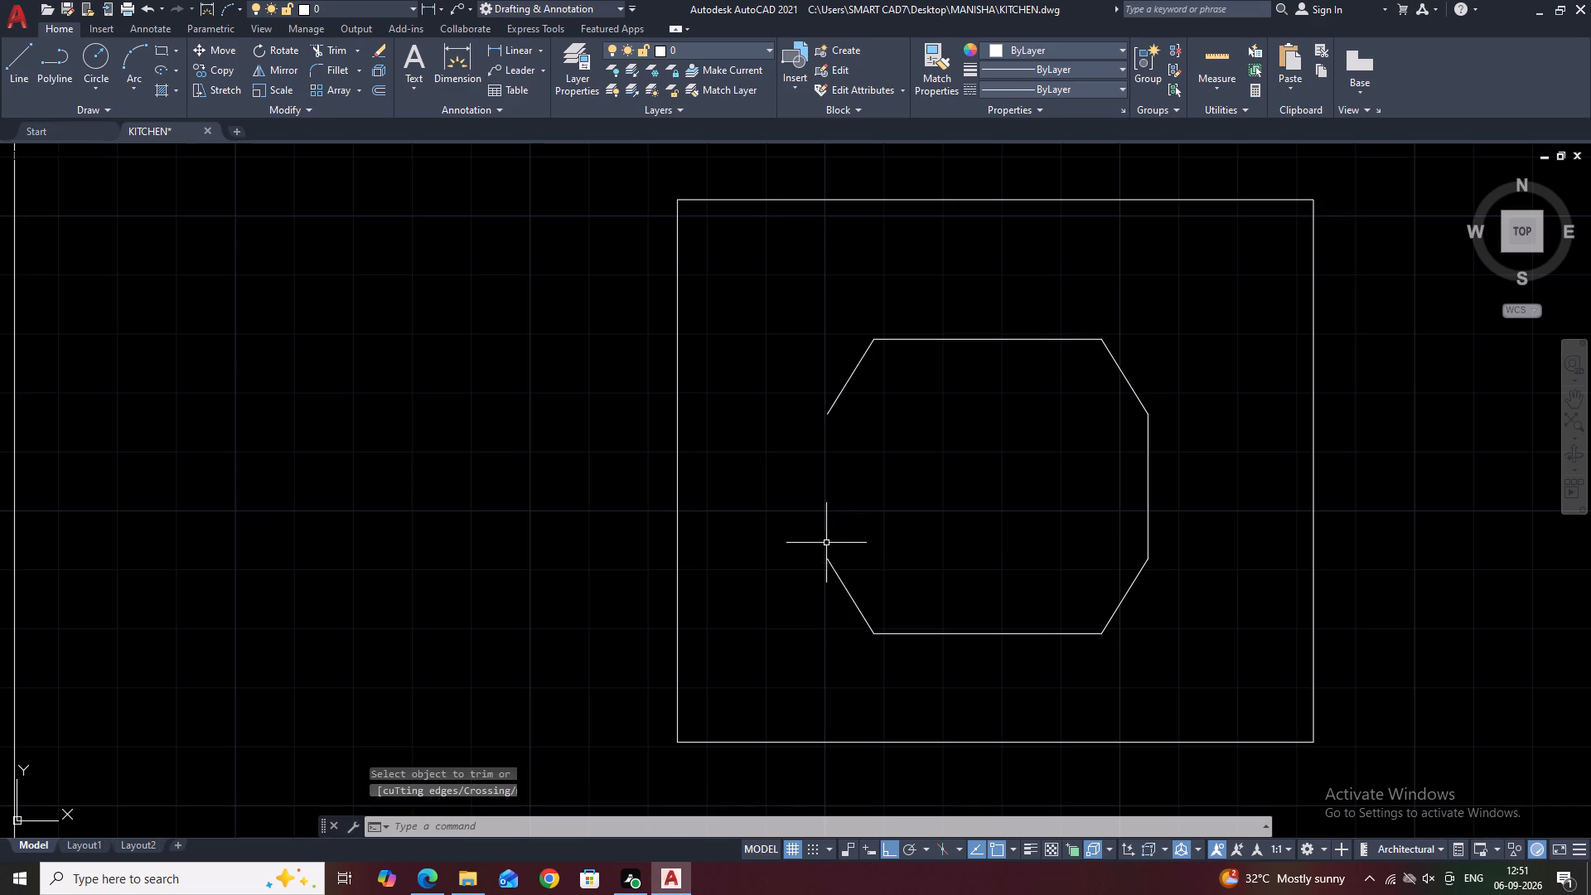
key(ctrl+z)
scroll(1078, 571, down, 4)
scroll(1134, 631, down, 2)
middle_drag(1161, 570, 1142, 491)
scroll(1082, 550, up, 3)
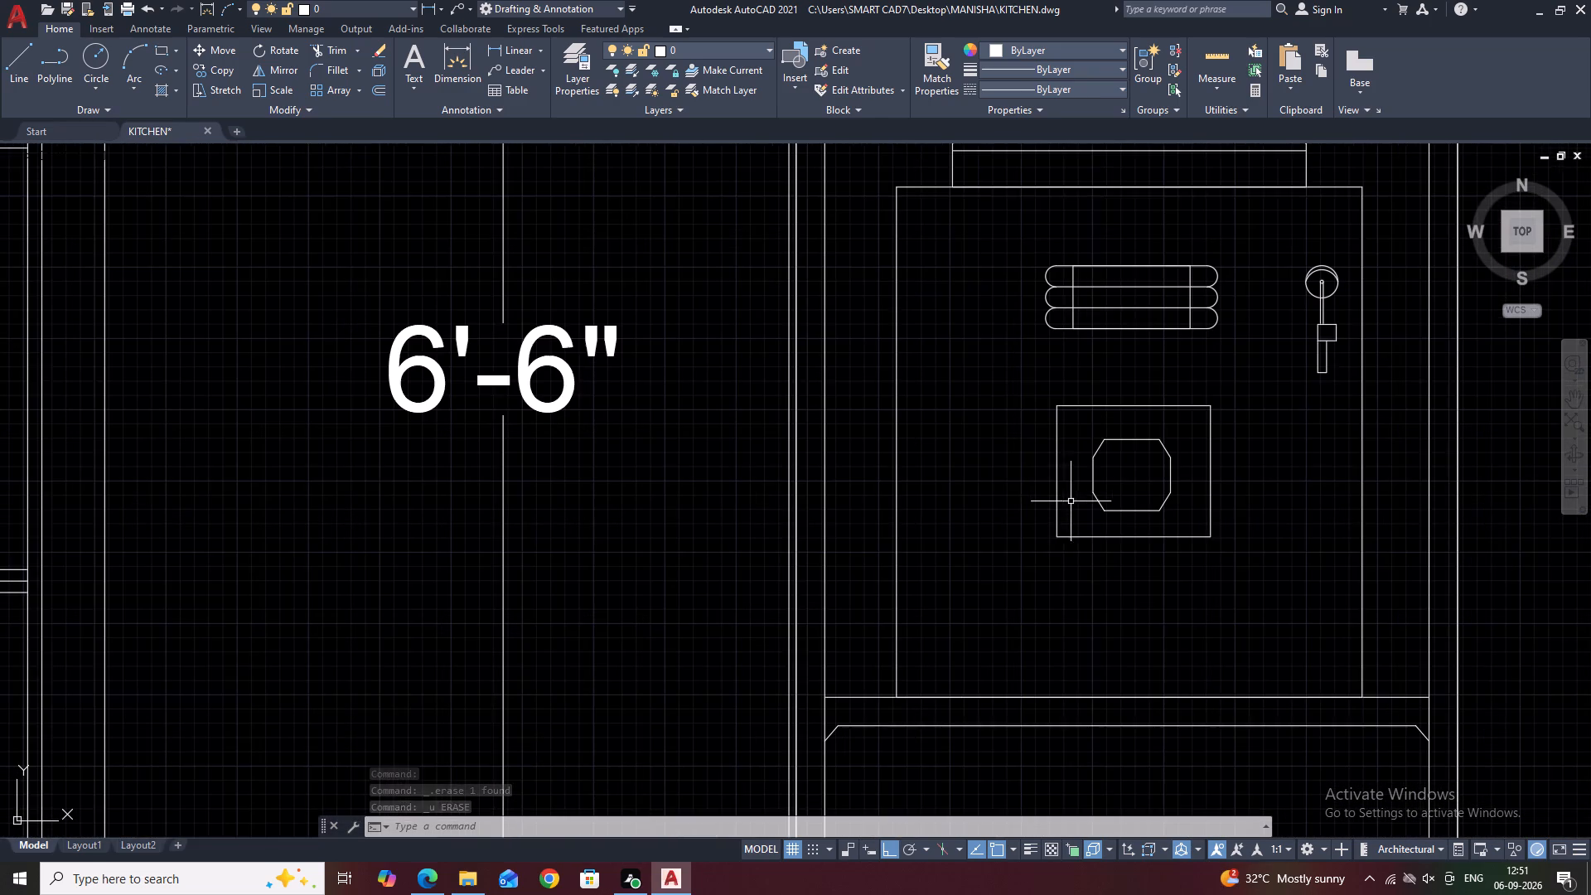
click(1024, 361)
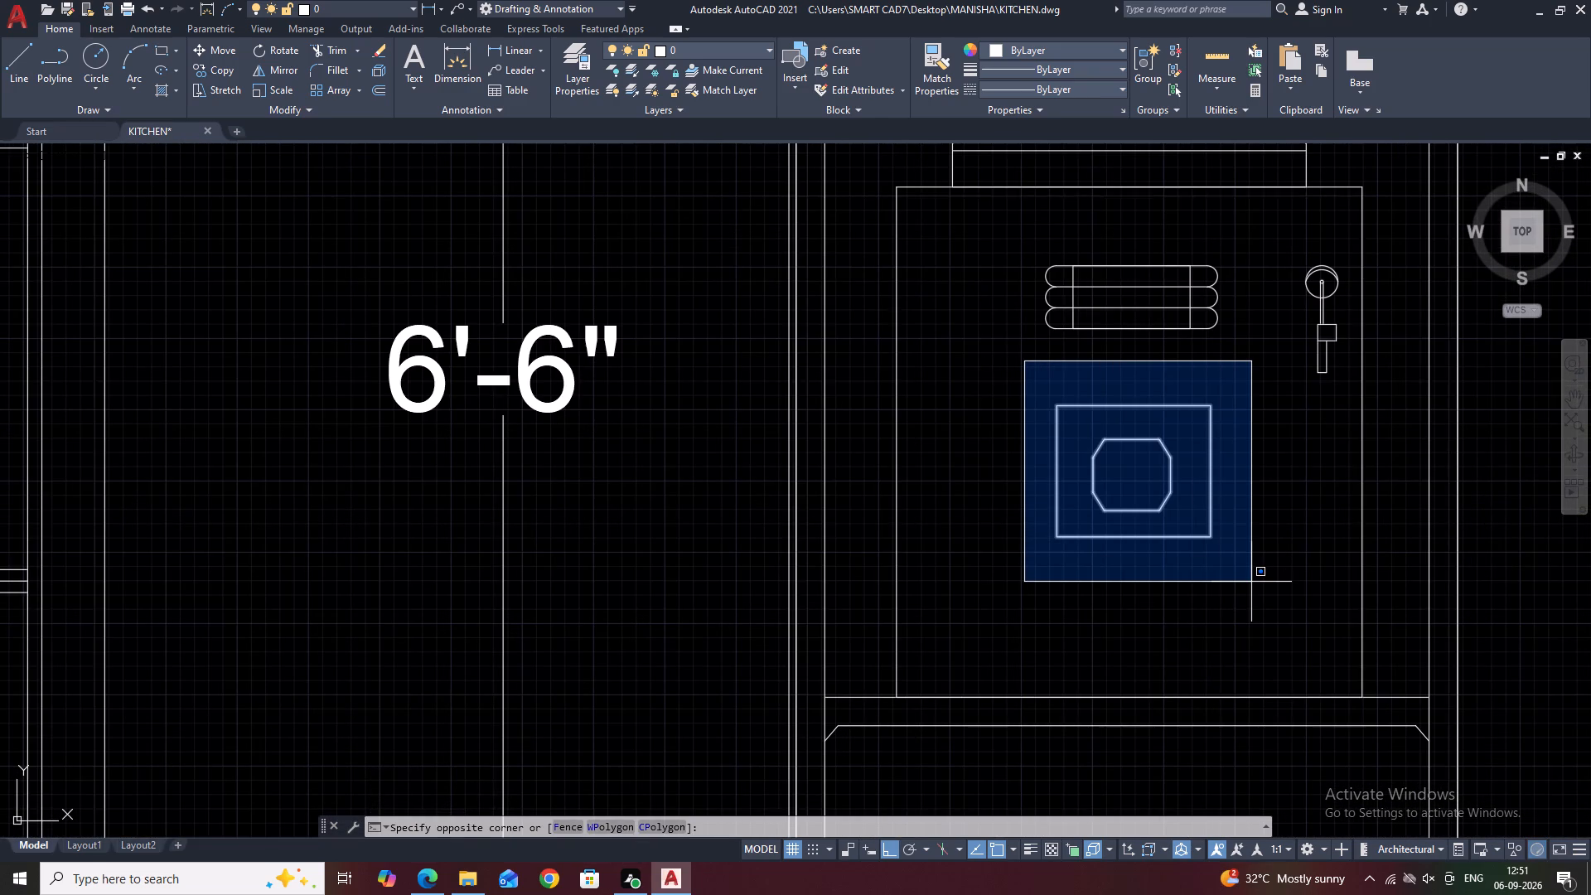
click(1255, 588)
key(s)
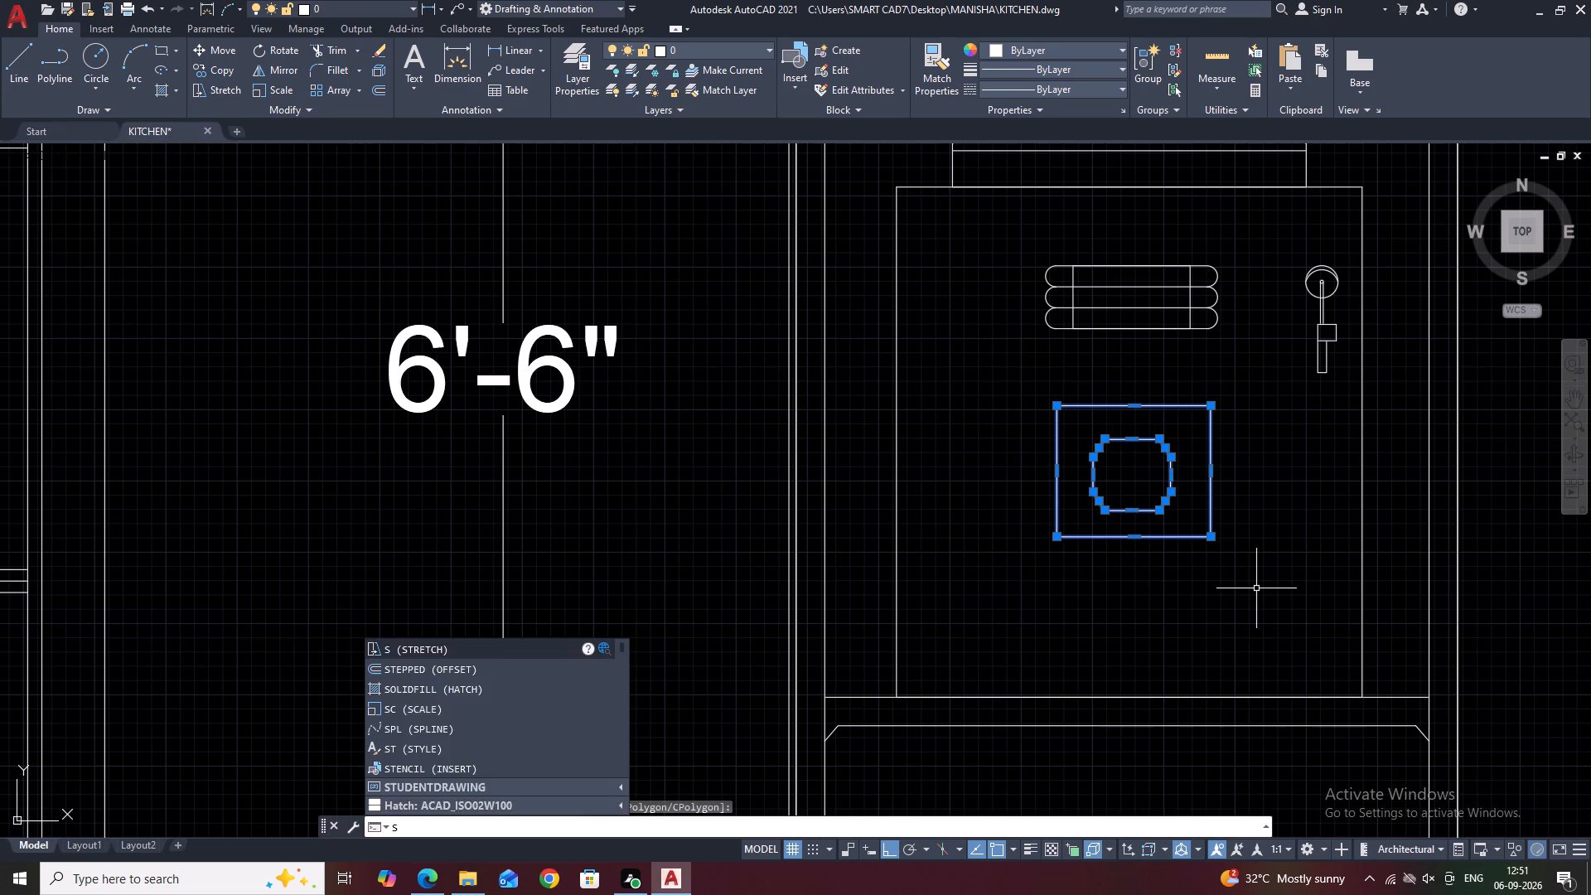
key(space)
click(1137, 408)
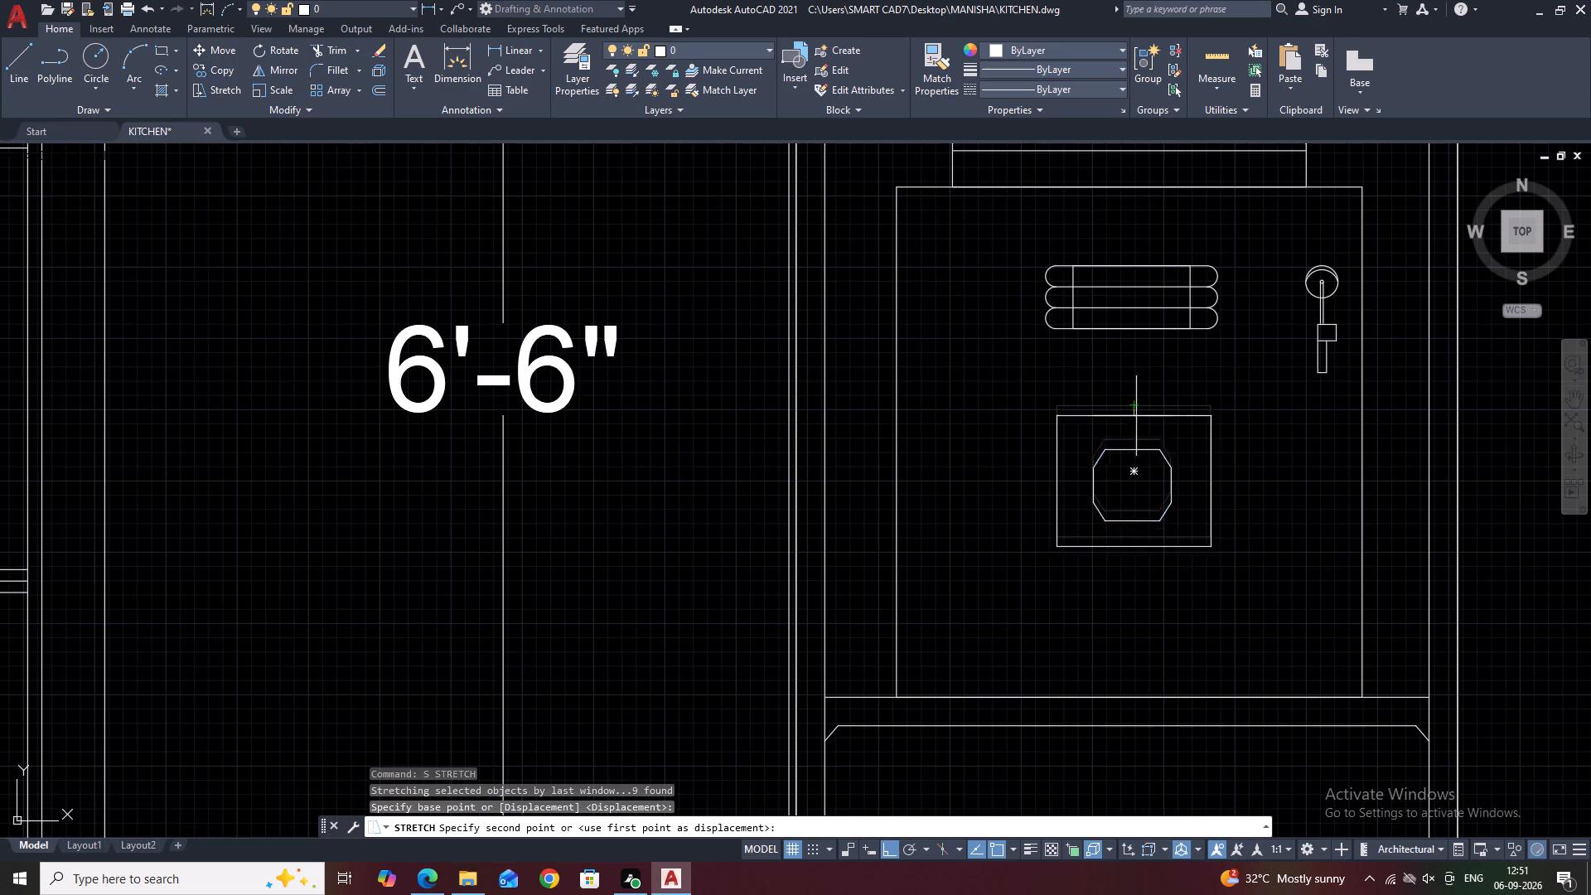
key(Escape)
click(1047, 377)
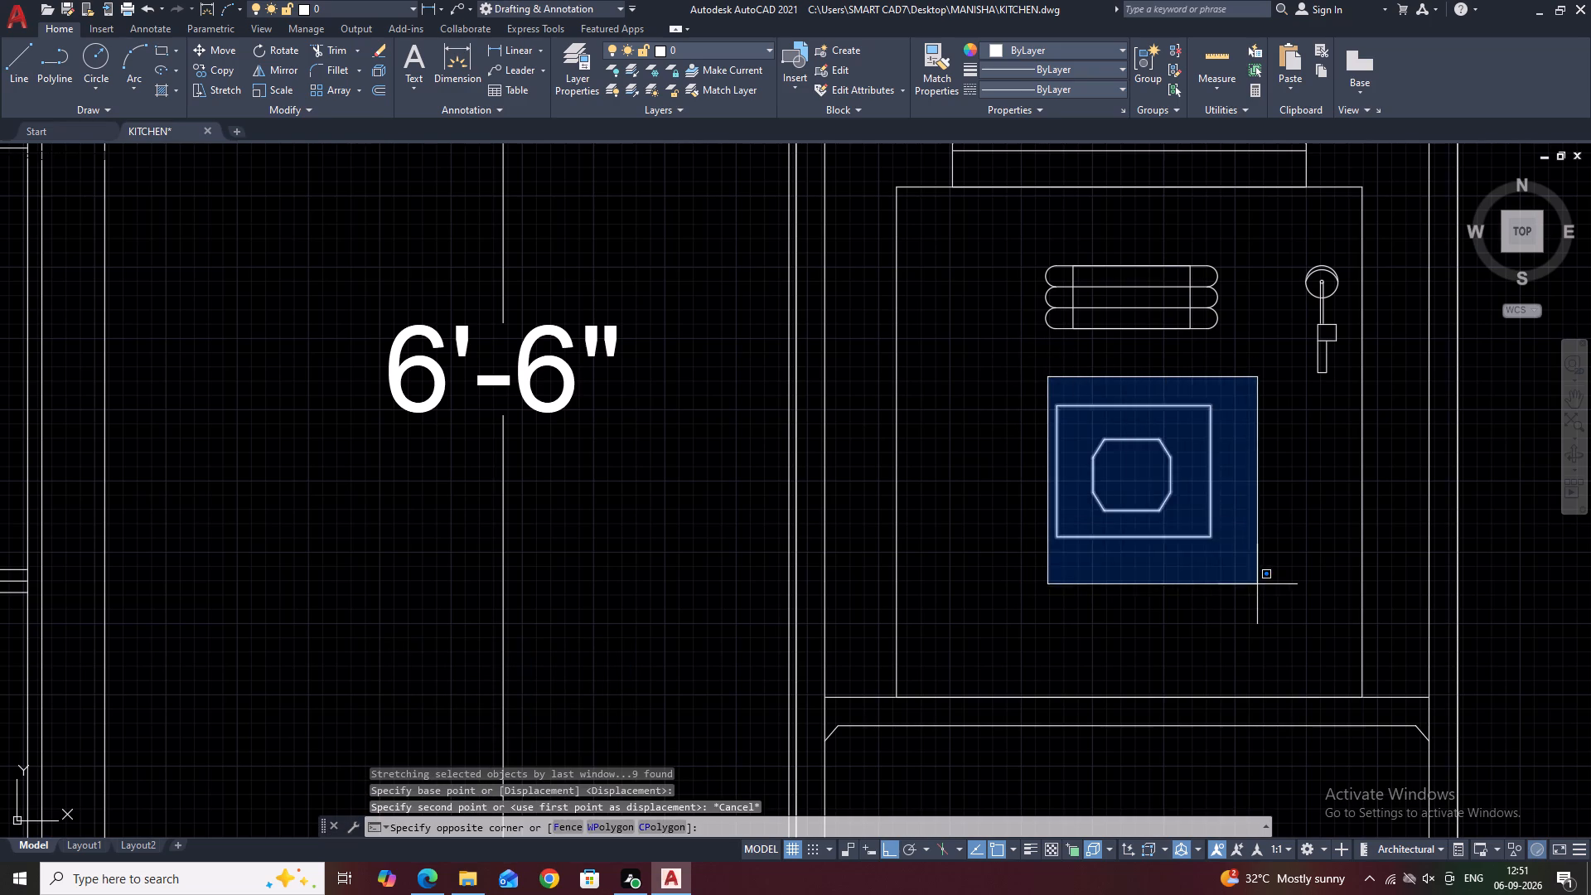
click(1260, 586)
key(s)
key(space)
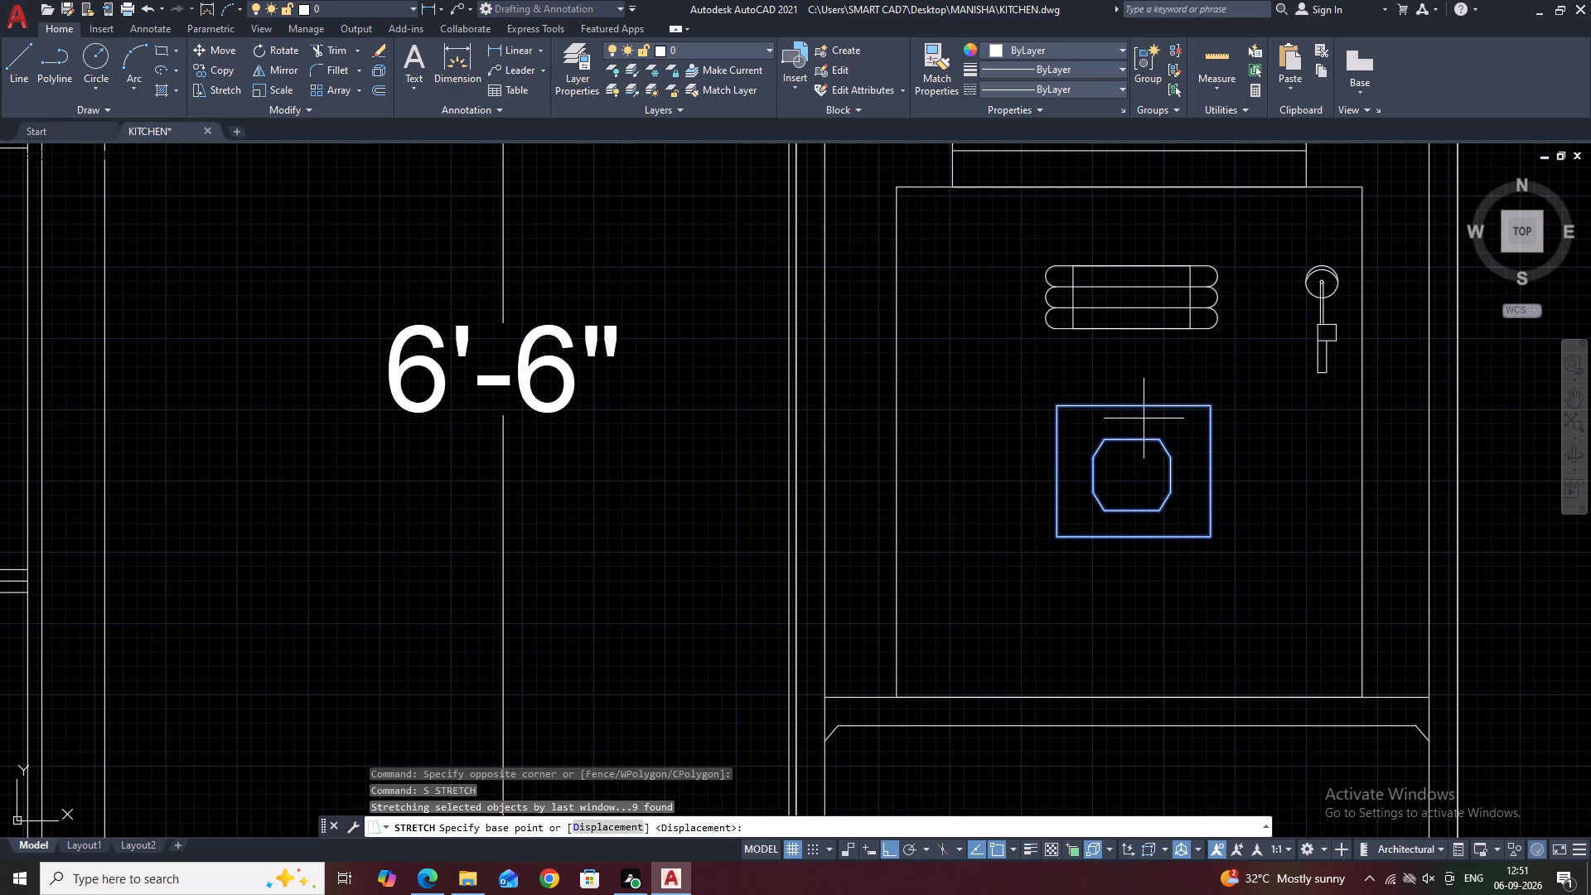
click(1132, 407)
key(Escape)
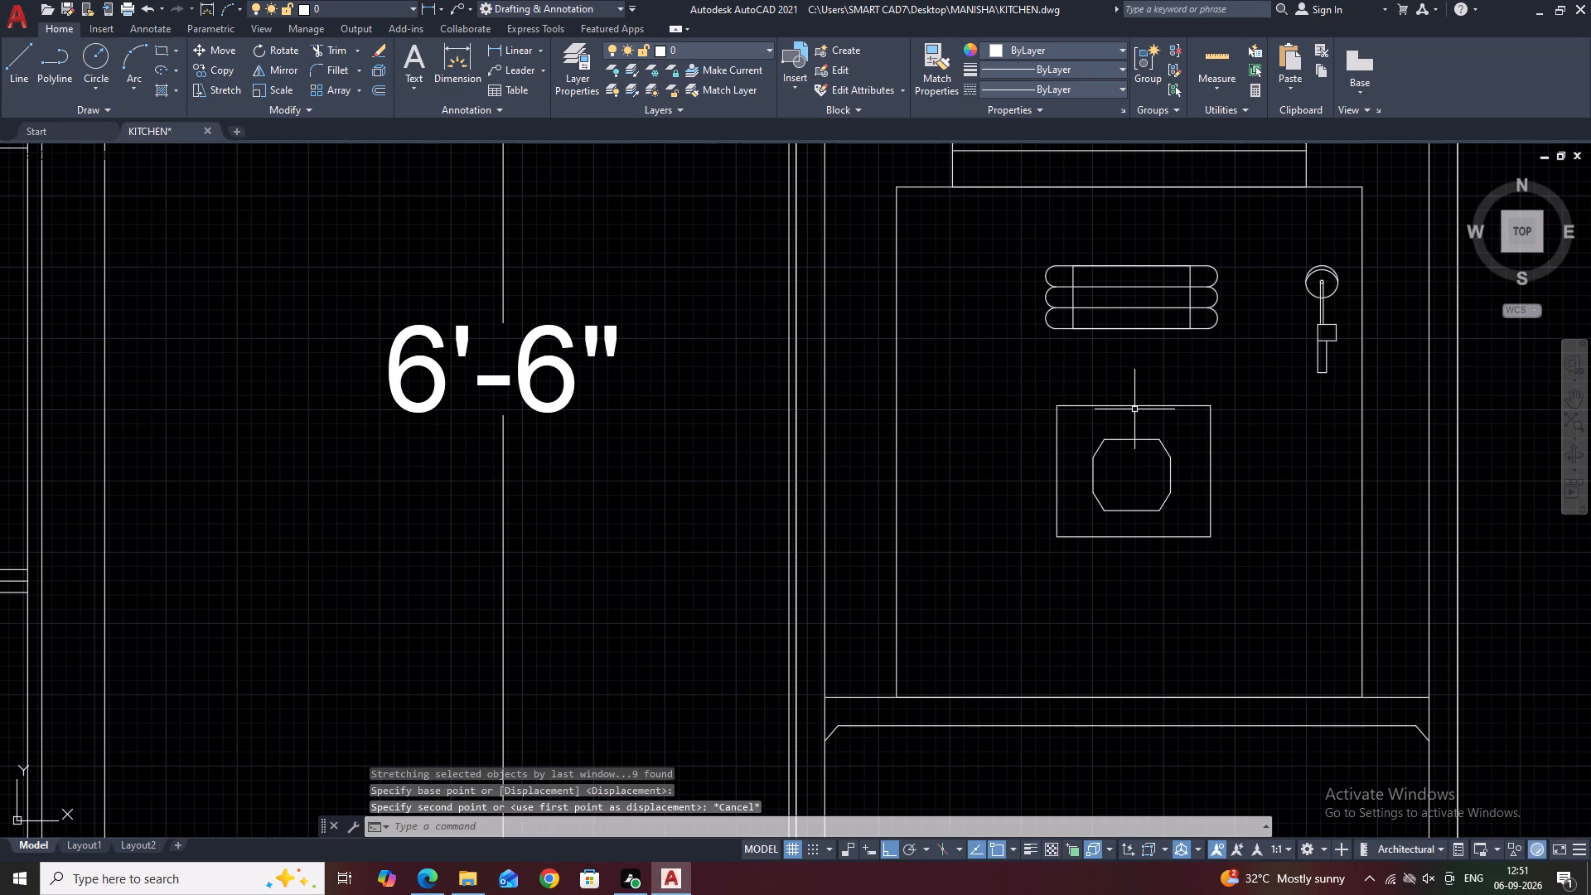
Scale the outer rectangle and octagon down to a little over half size from the midpoint of the rectangle's top edge.
text(SC)
key(space)
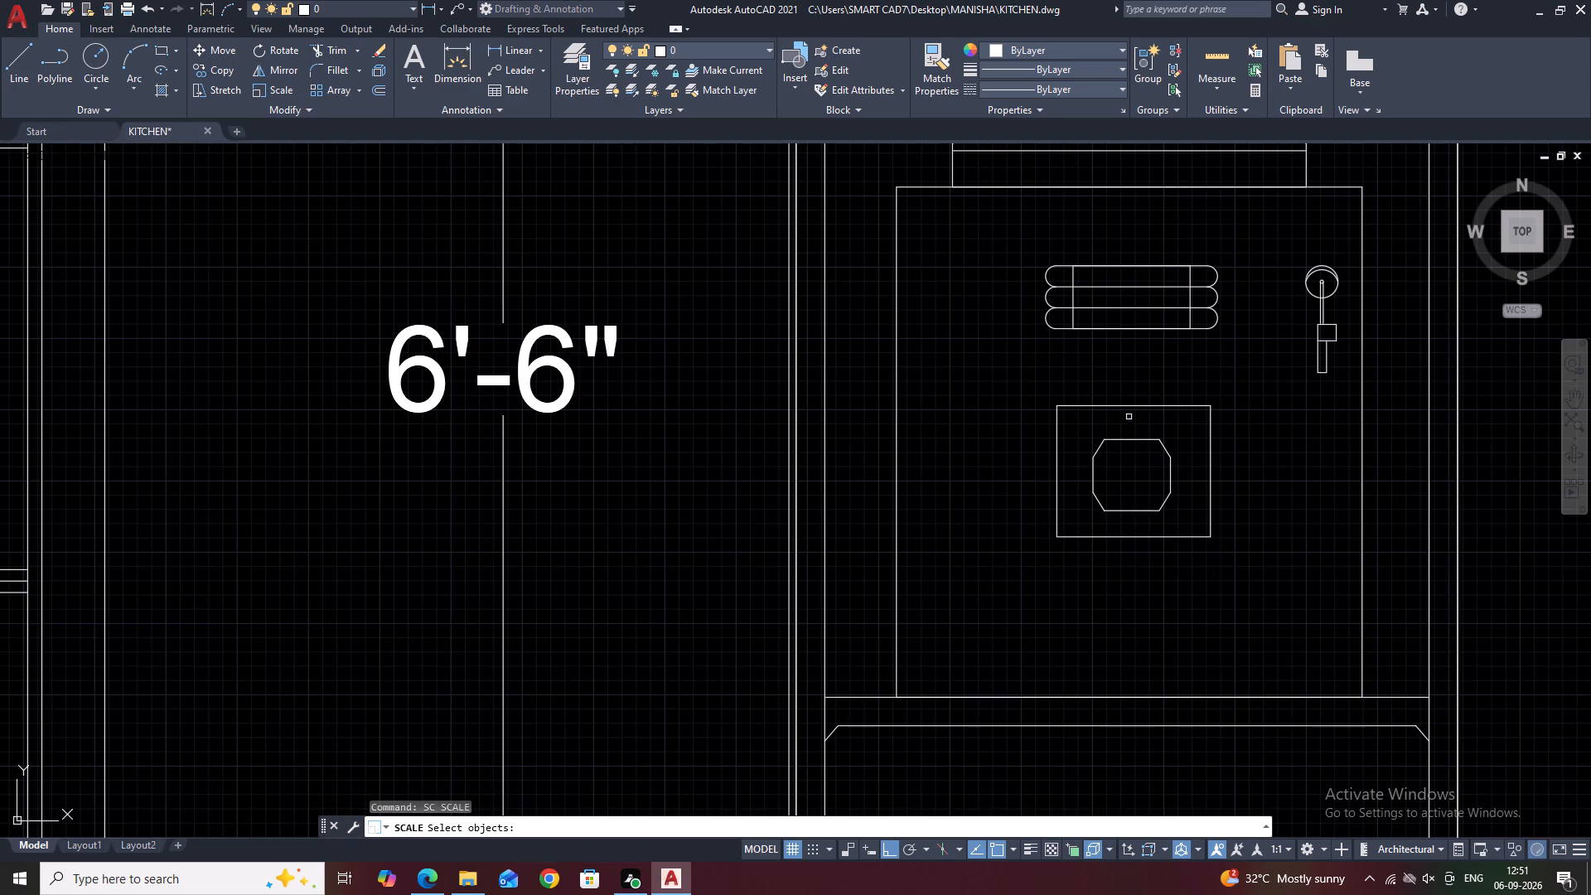
drag(1032, 377, 1039, 380)
click(1235, 571)
key(space)
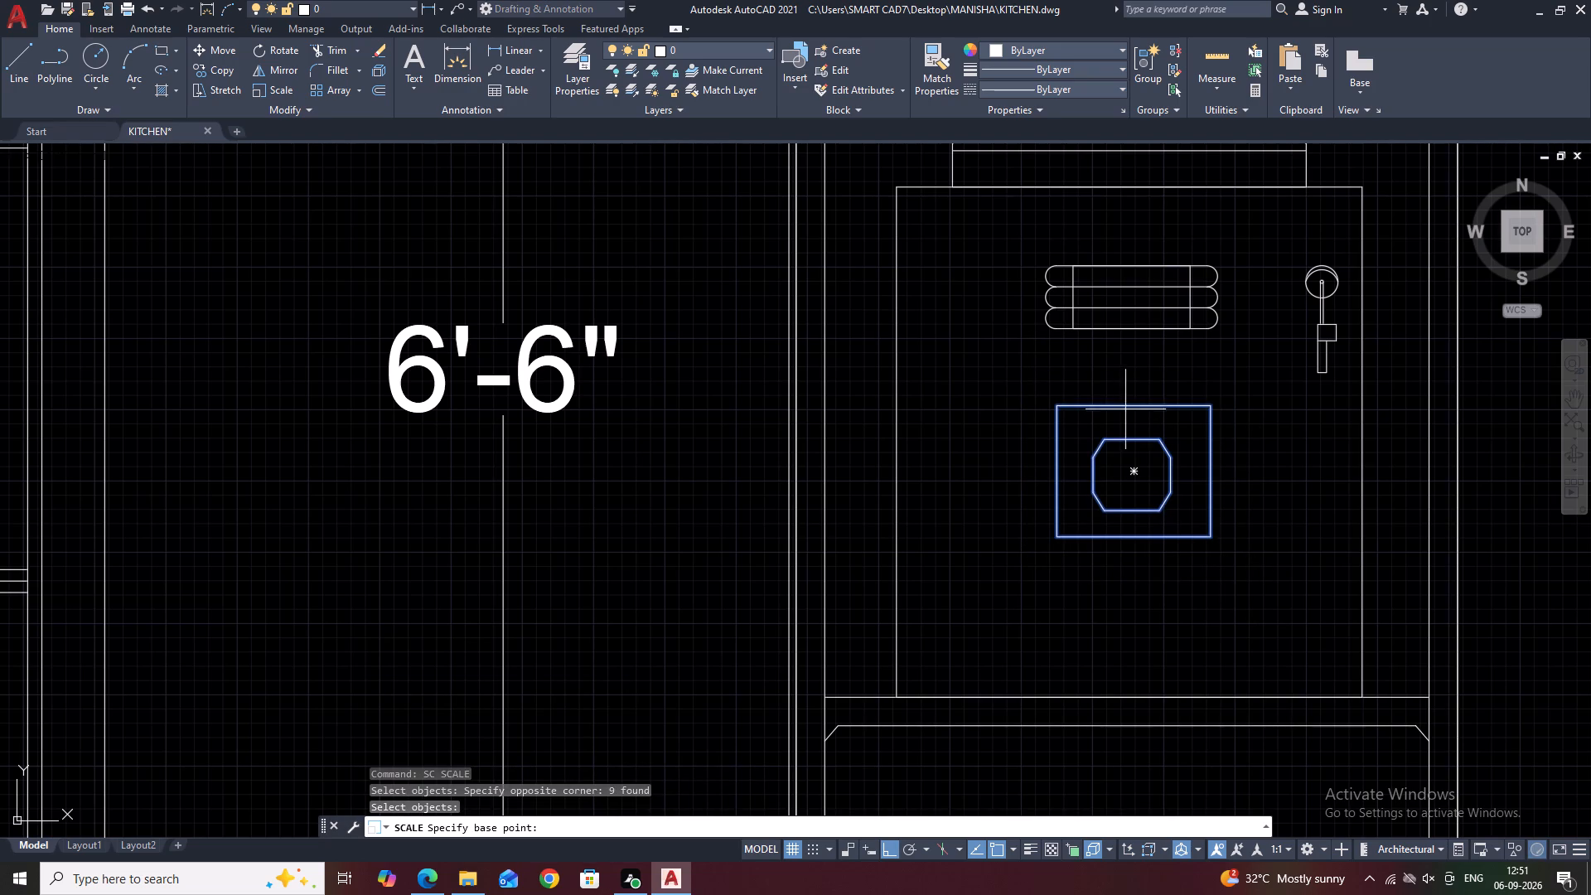
click(1138, 401)
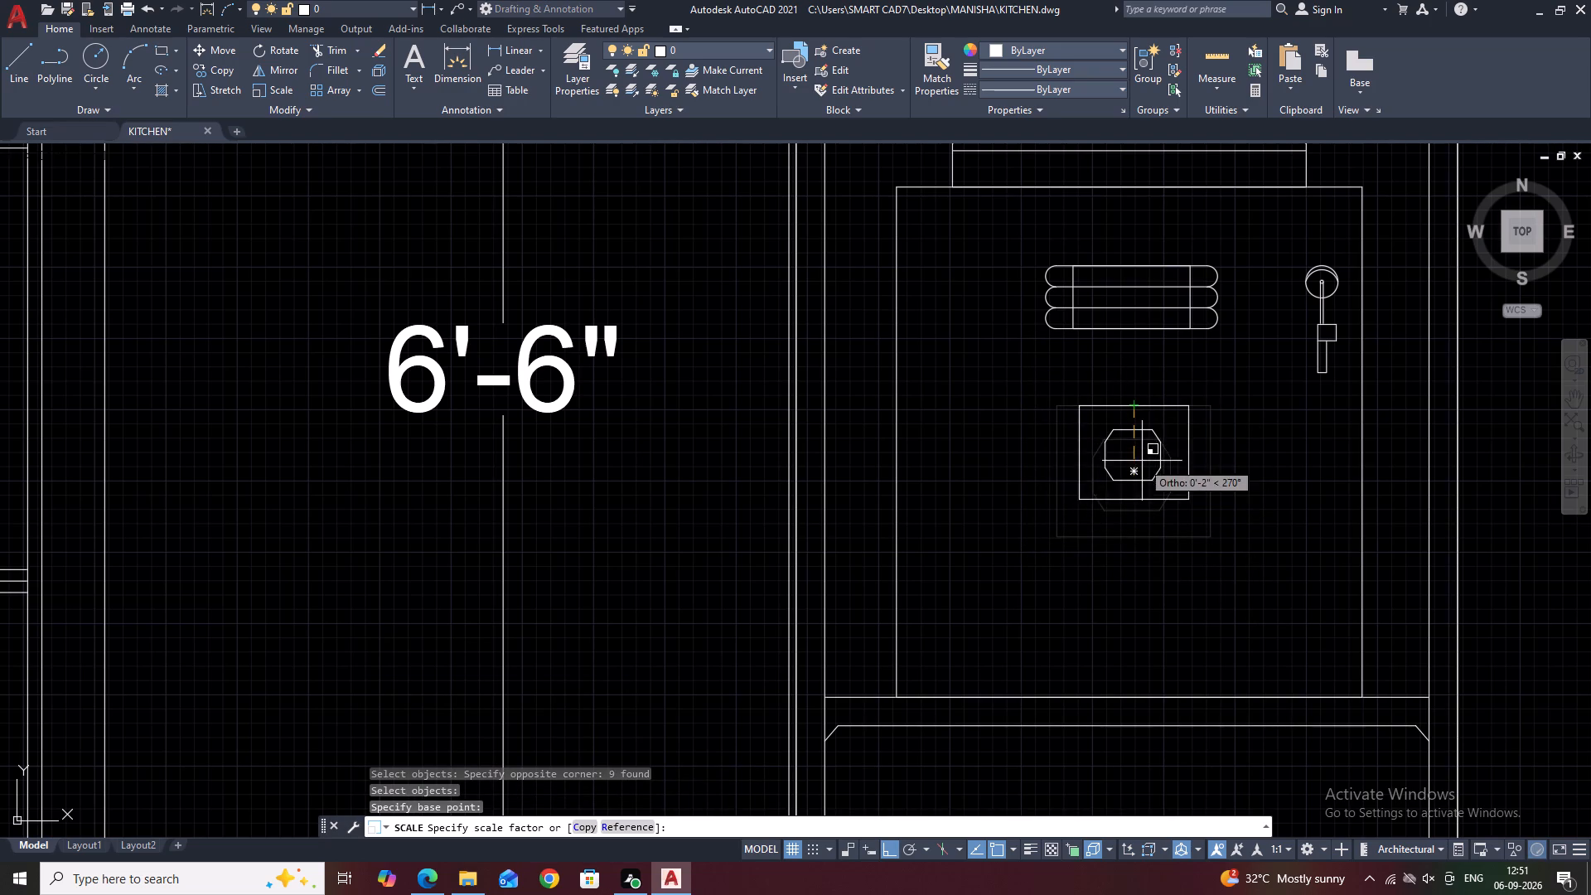
click(1140, 449)
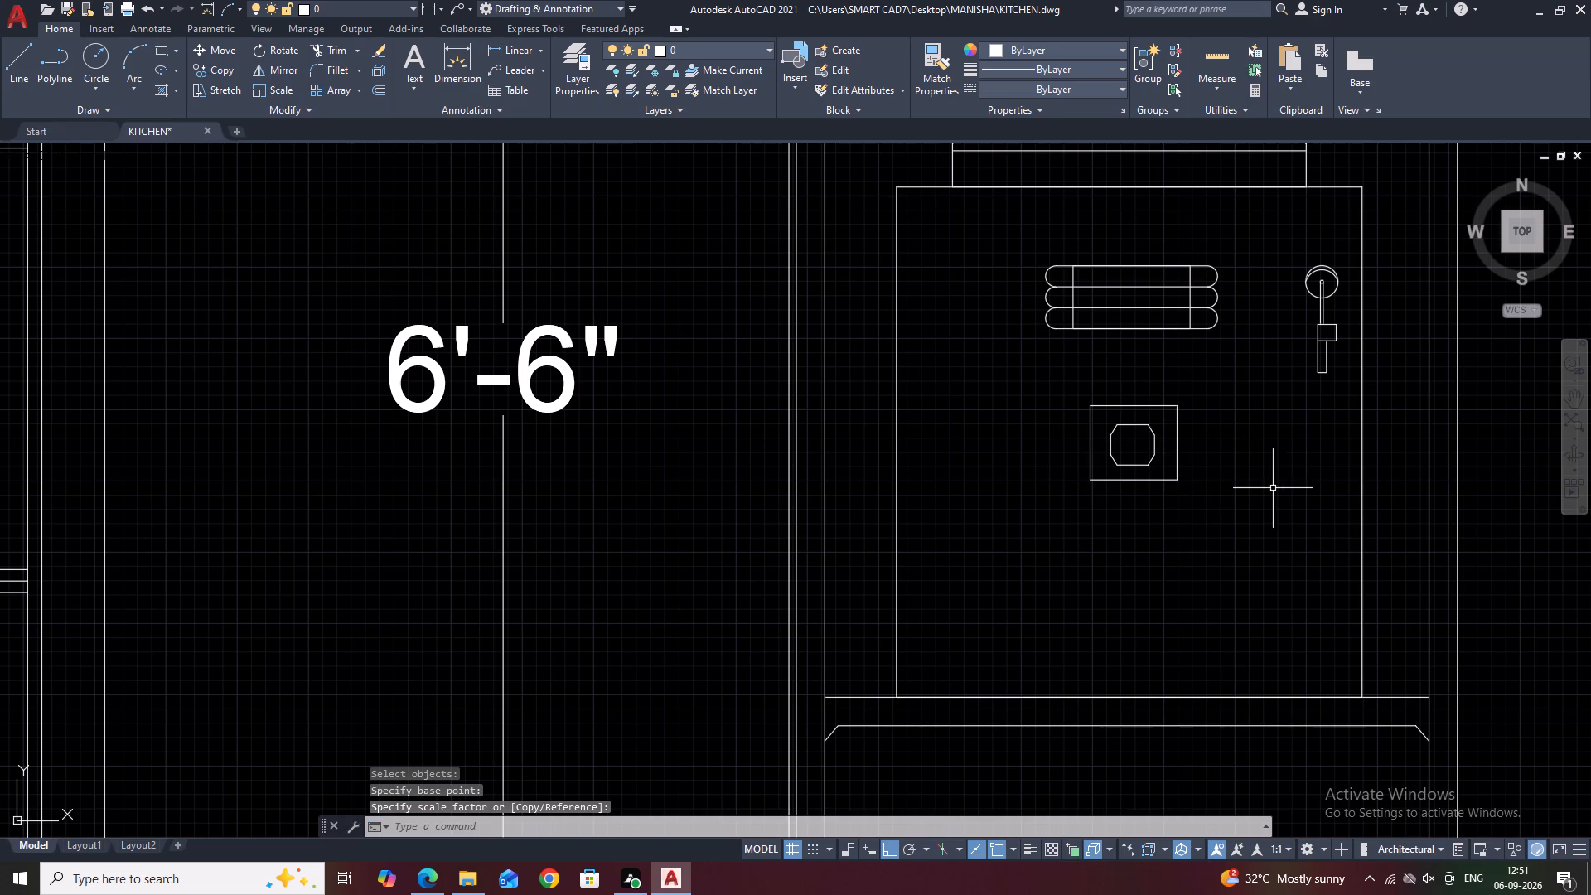
Draw a small circle just beneath the outer rectangle's bottom edge, near its lower-left corner.
scroll(1099, 491, up, 1)
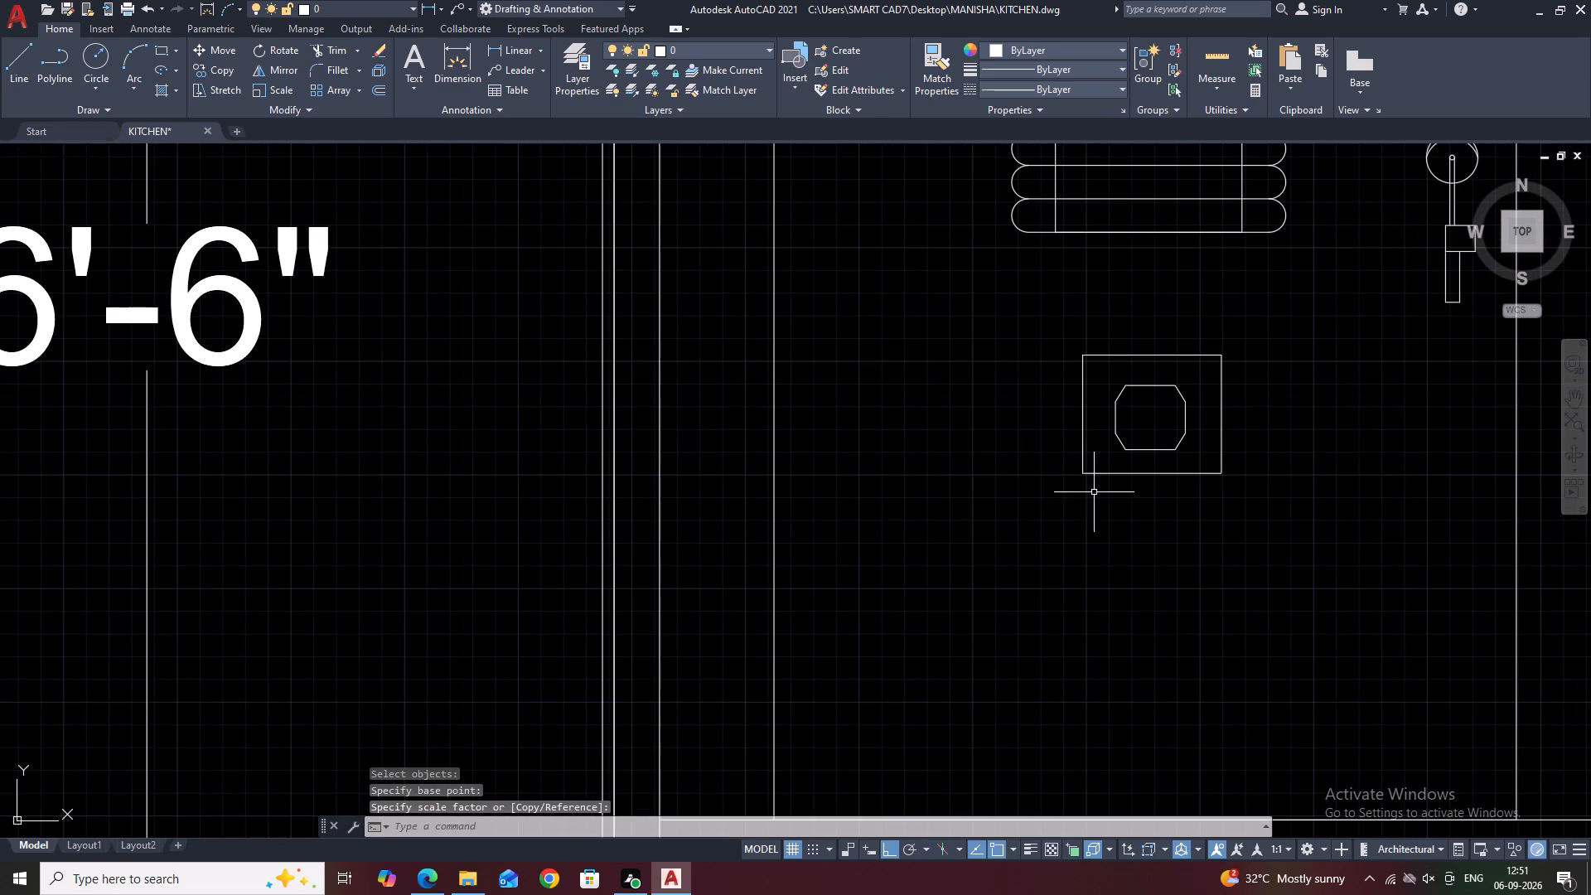
key(c)
key(space)
scroll(1096, 487, up, 2)
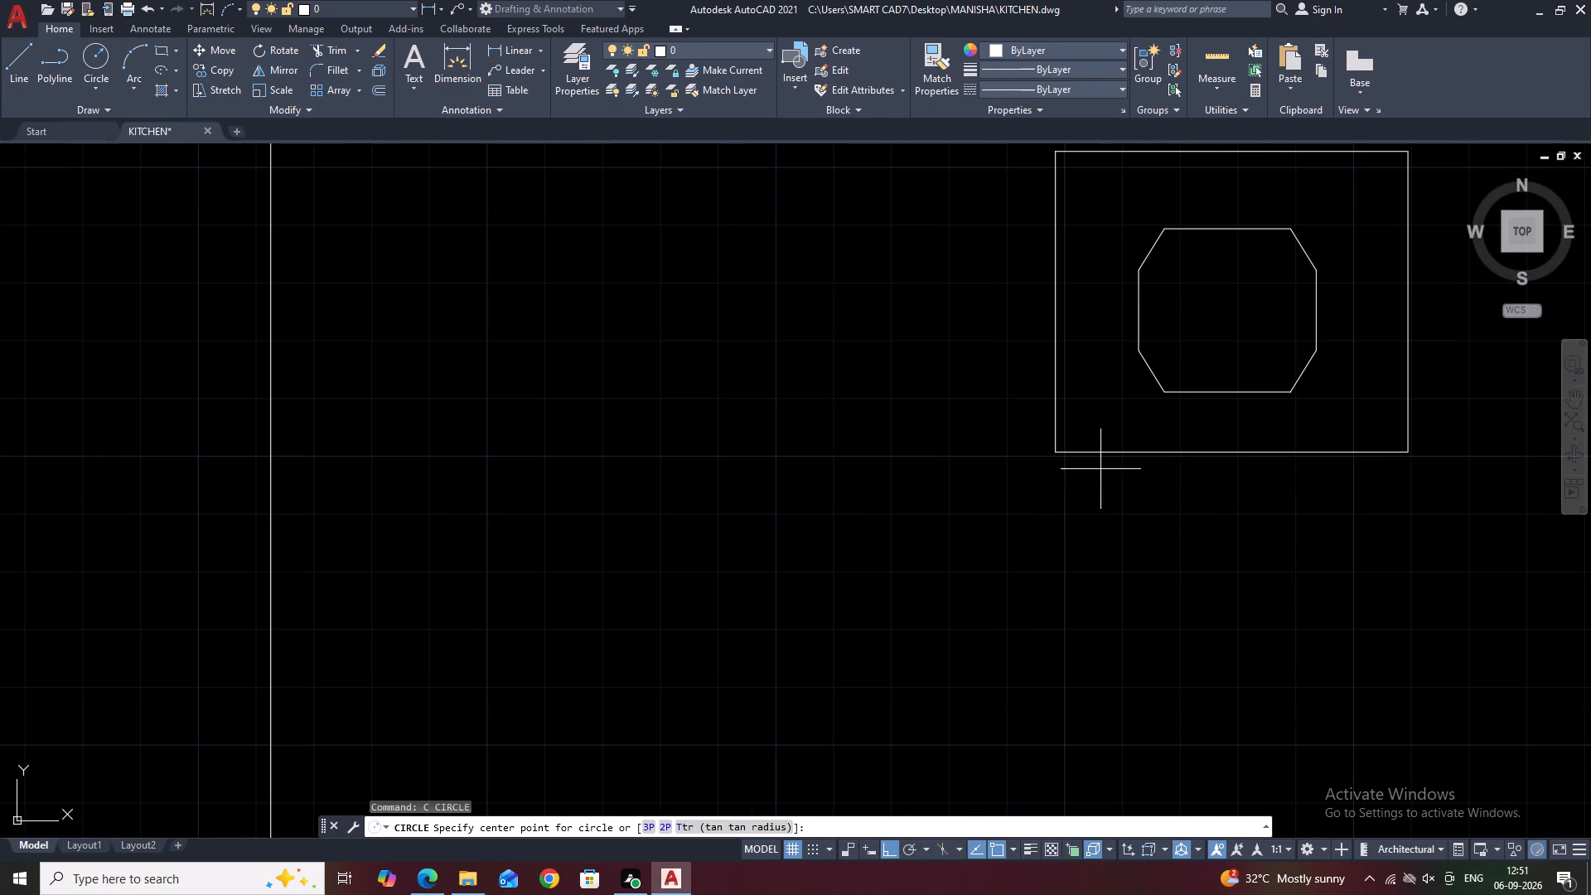
click(1102, 472)
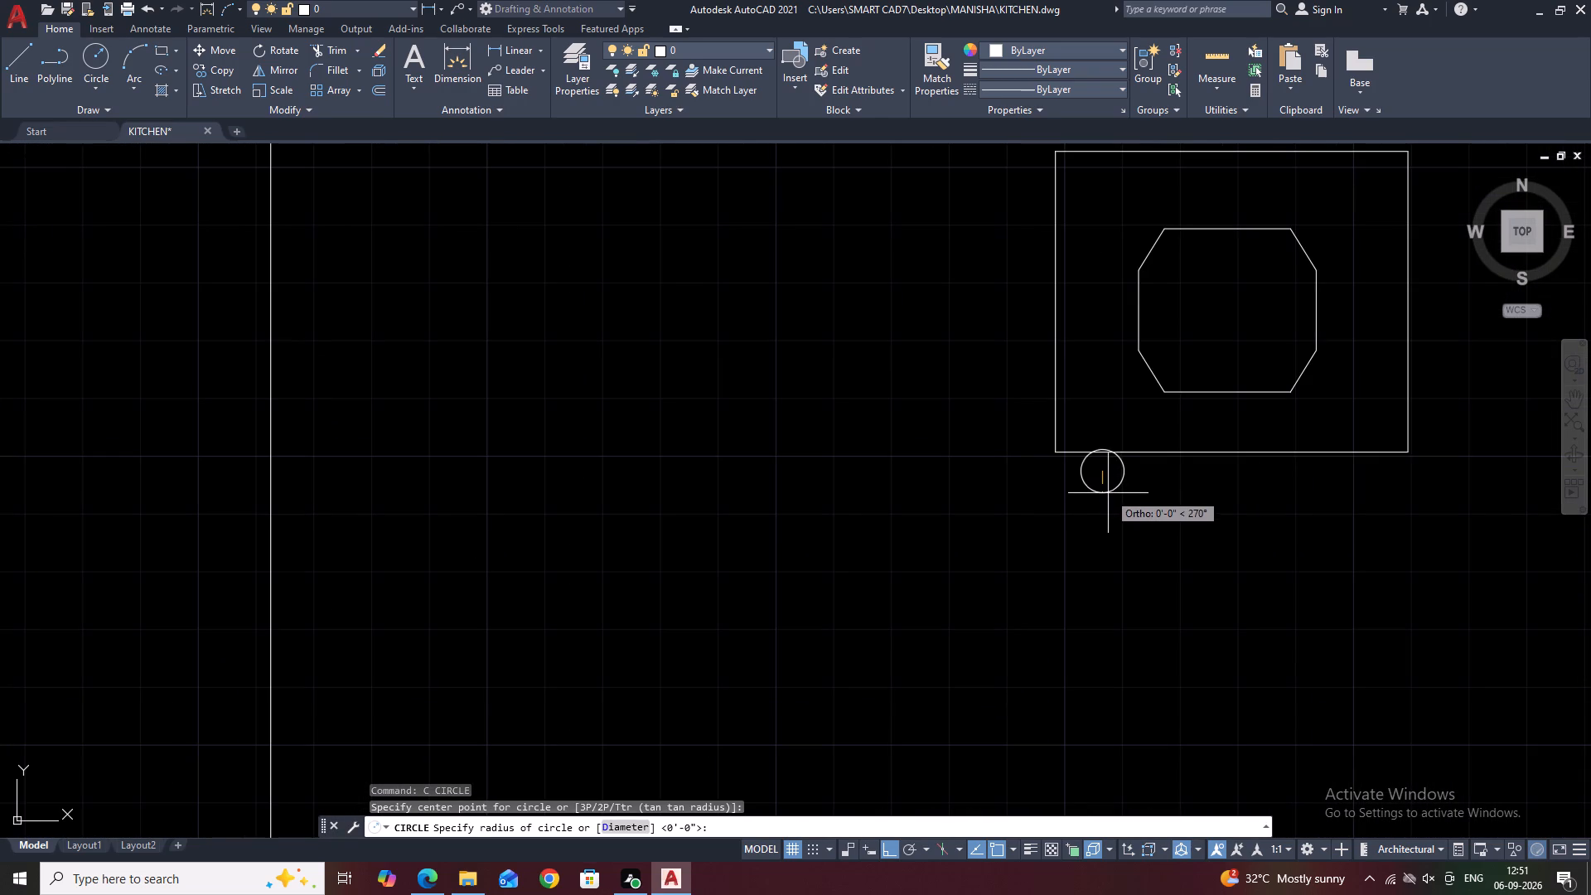
scroll(1108, 495, up, 3)
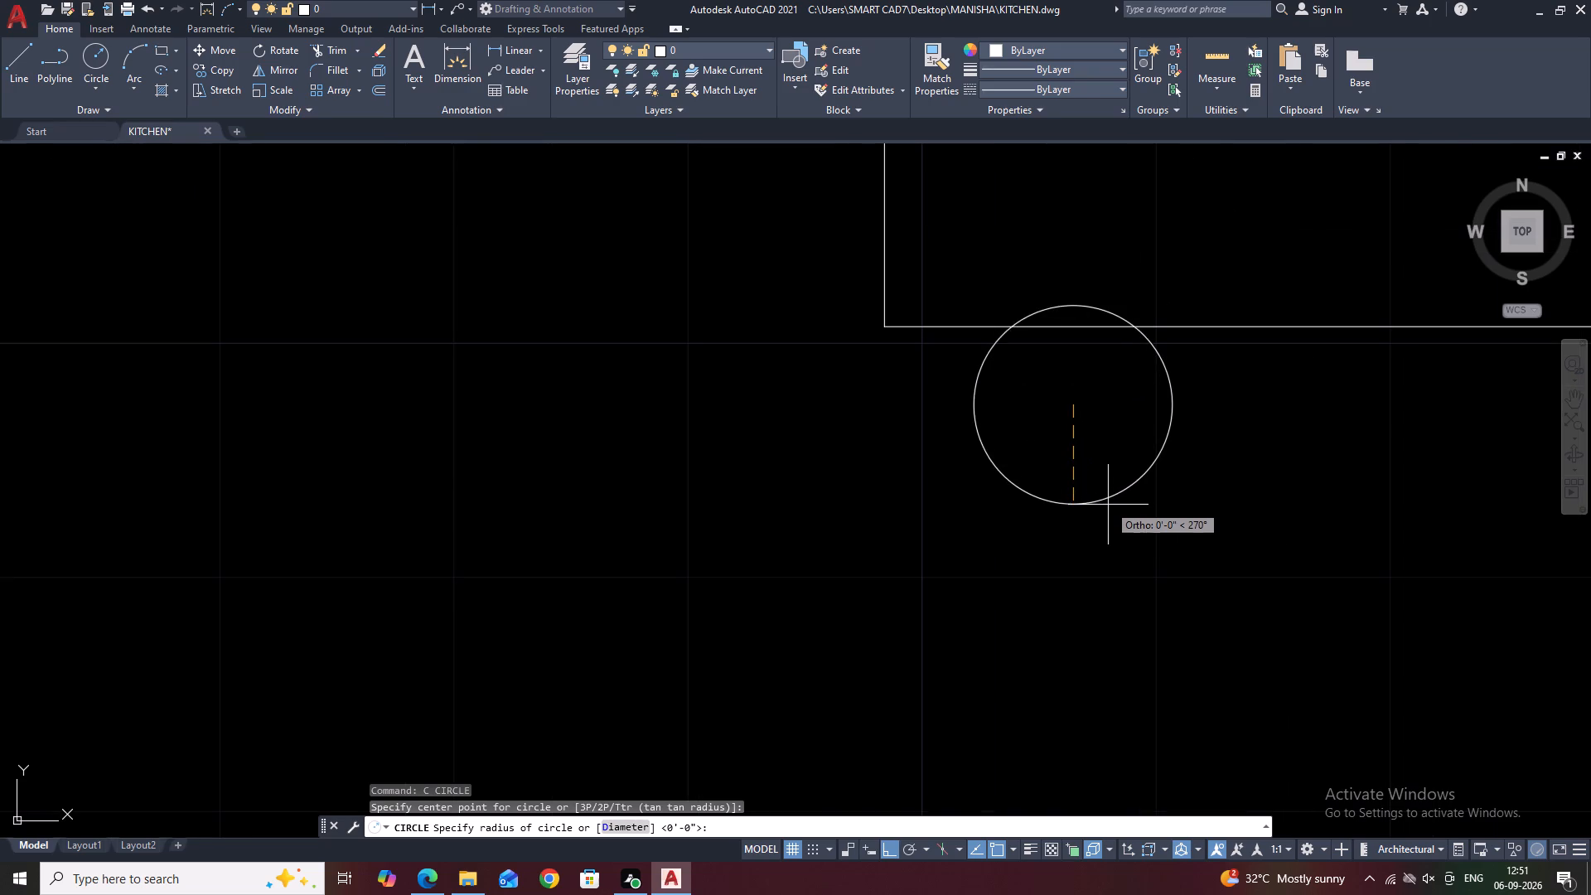
click(1108, 482)
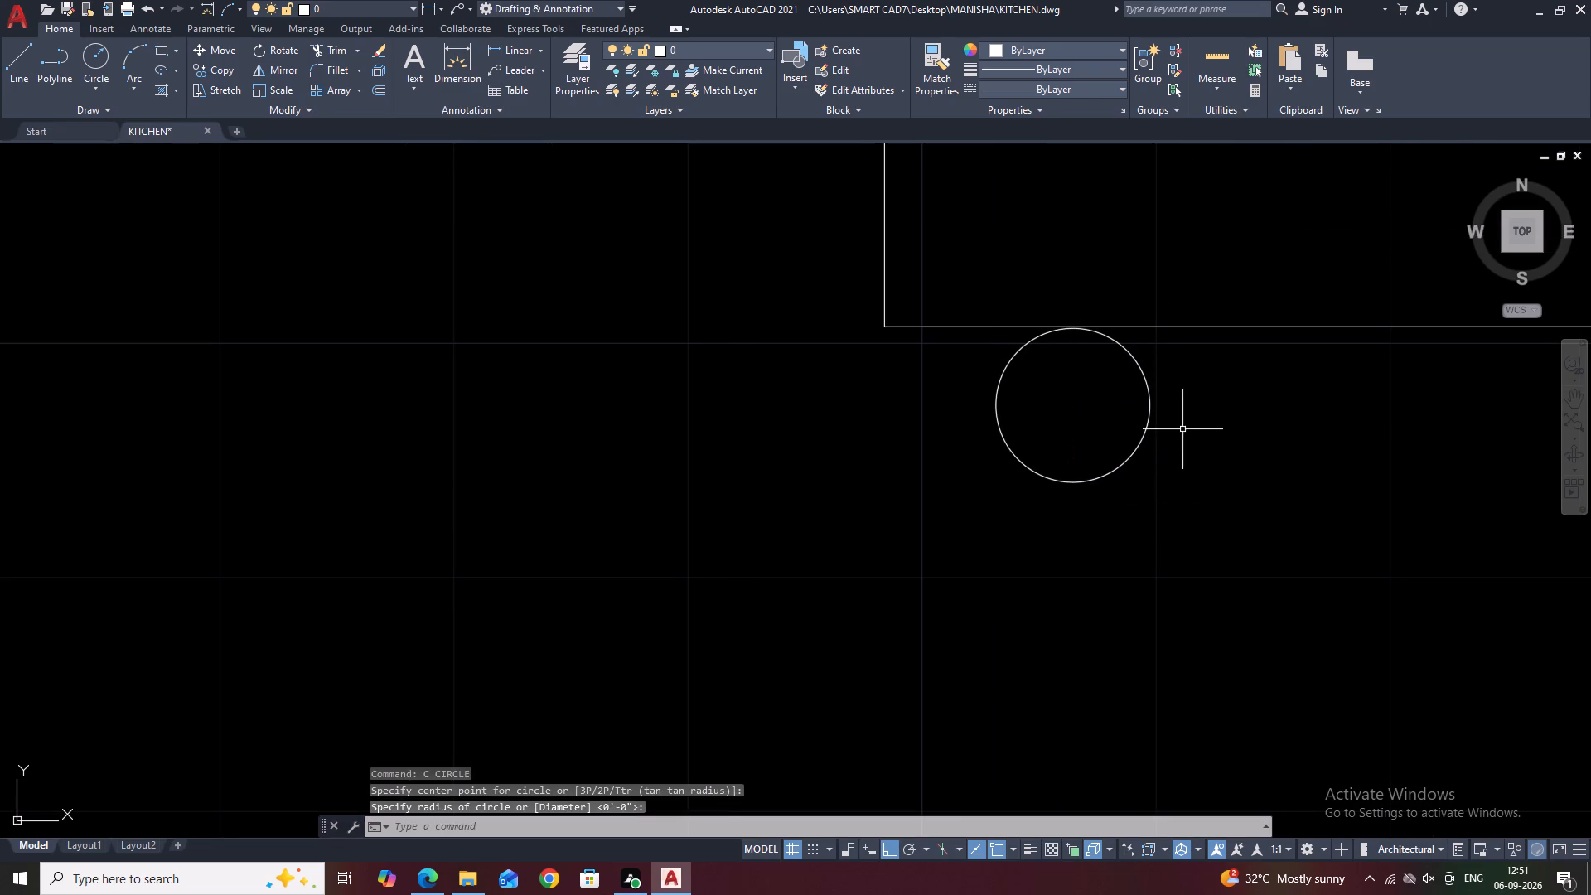
Mirror the small circle about the outer rectangle's vertical centreline, keeping the original.
click(1182, 428)
drag(1116, 408, 1106, 394)
middle_drag(1245, 460, 1063, 553)
text(MI)
key(space)
scroll(1060, 553, down, 3)
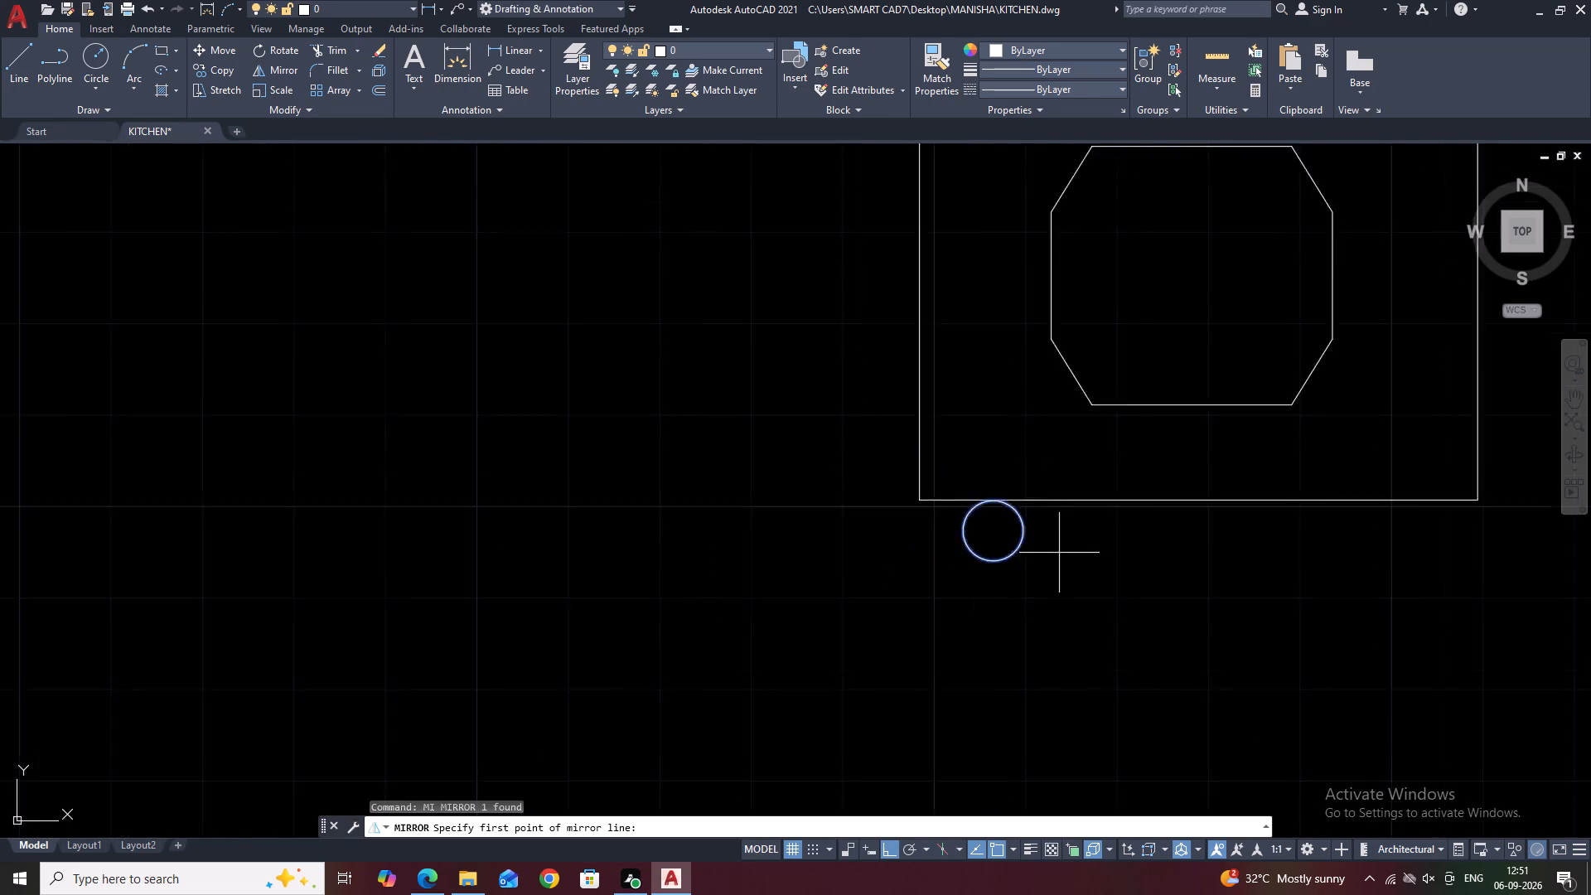
click(1150, 519)
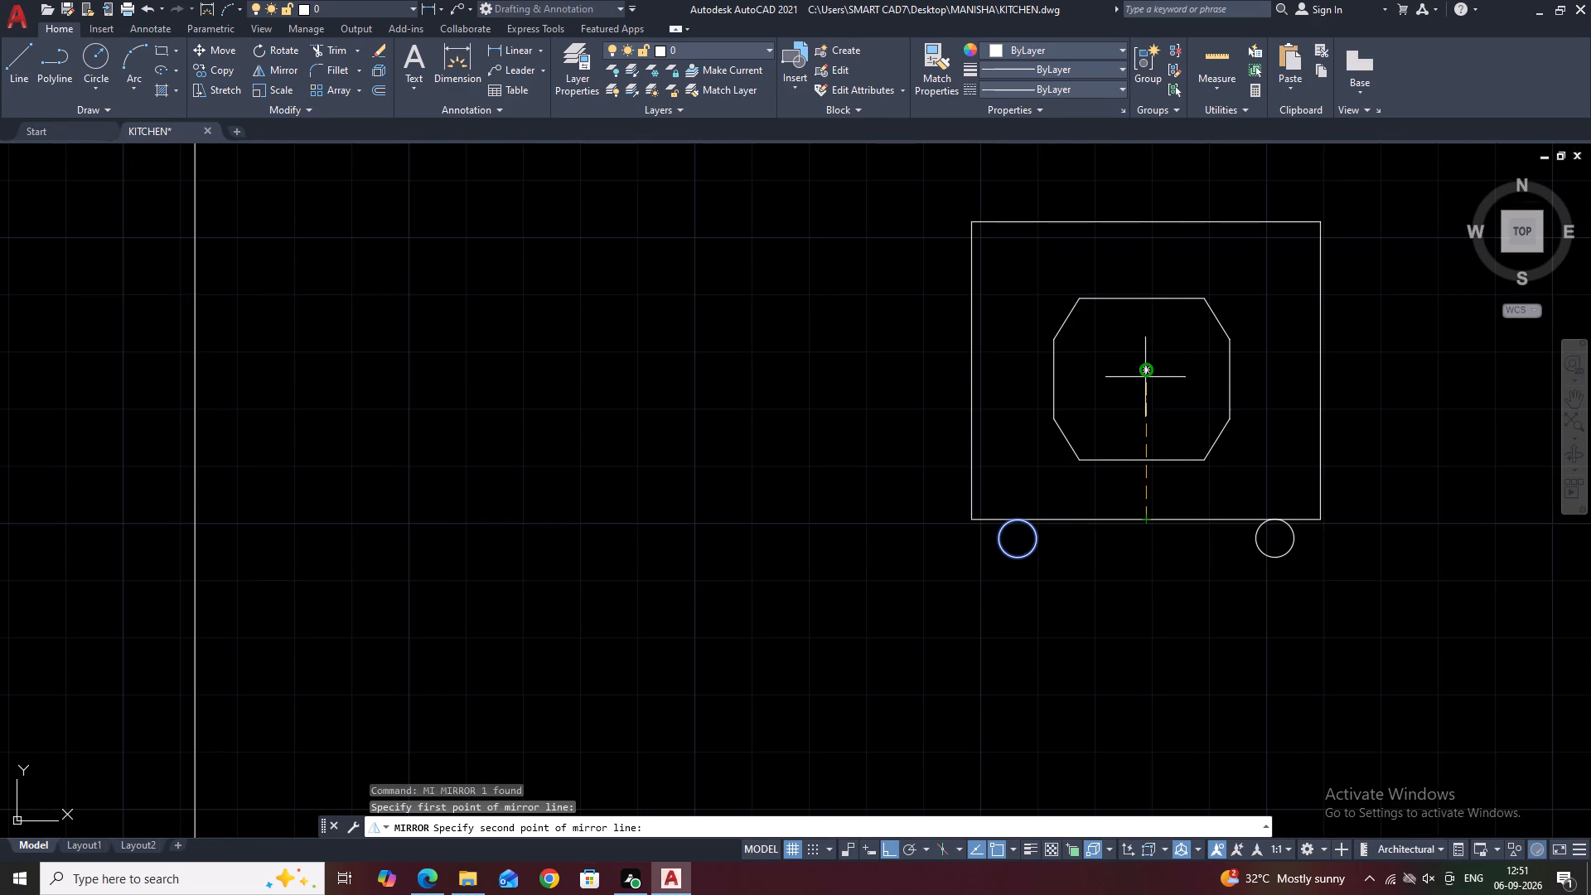
click(1147, 370)
key(Return)
scroll(1081, 519, down, 2)
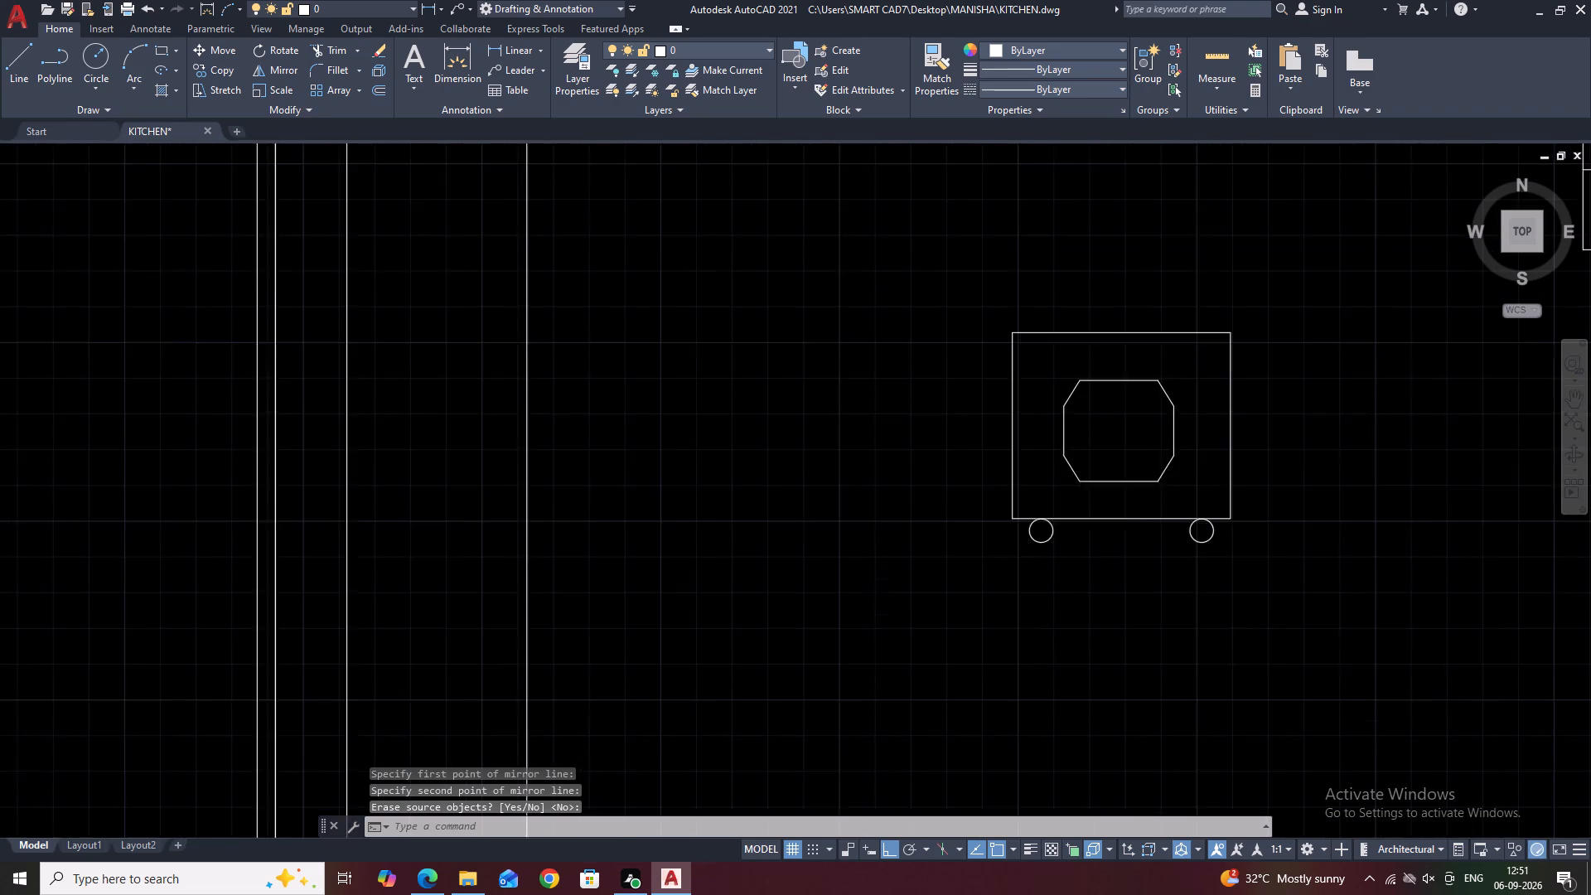
Draw a horizontal line across the full width of the upper appliance's body, a little above its bottom edge.
scroll(1161, 522, down, 2)
middle_drag(1222, 584, 1129, 528)
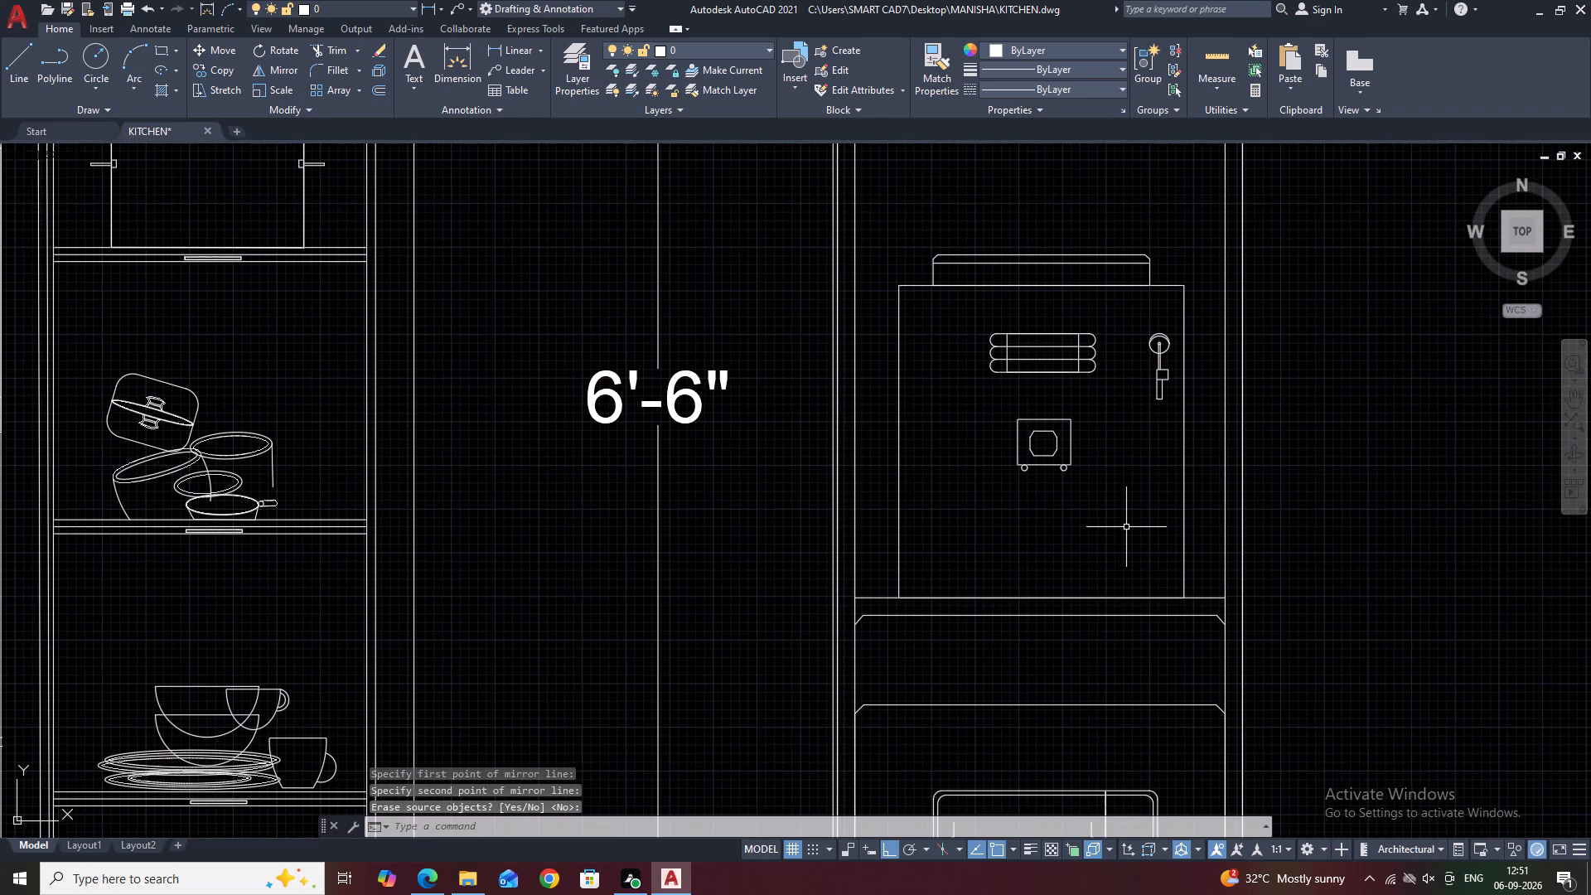
text(L)
key(space)
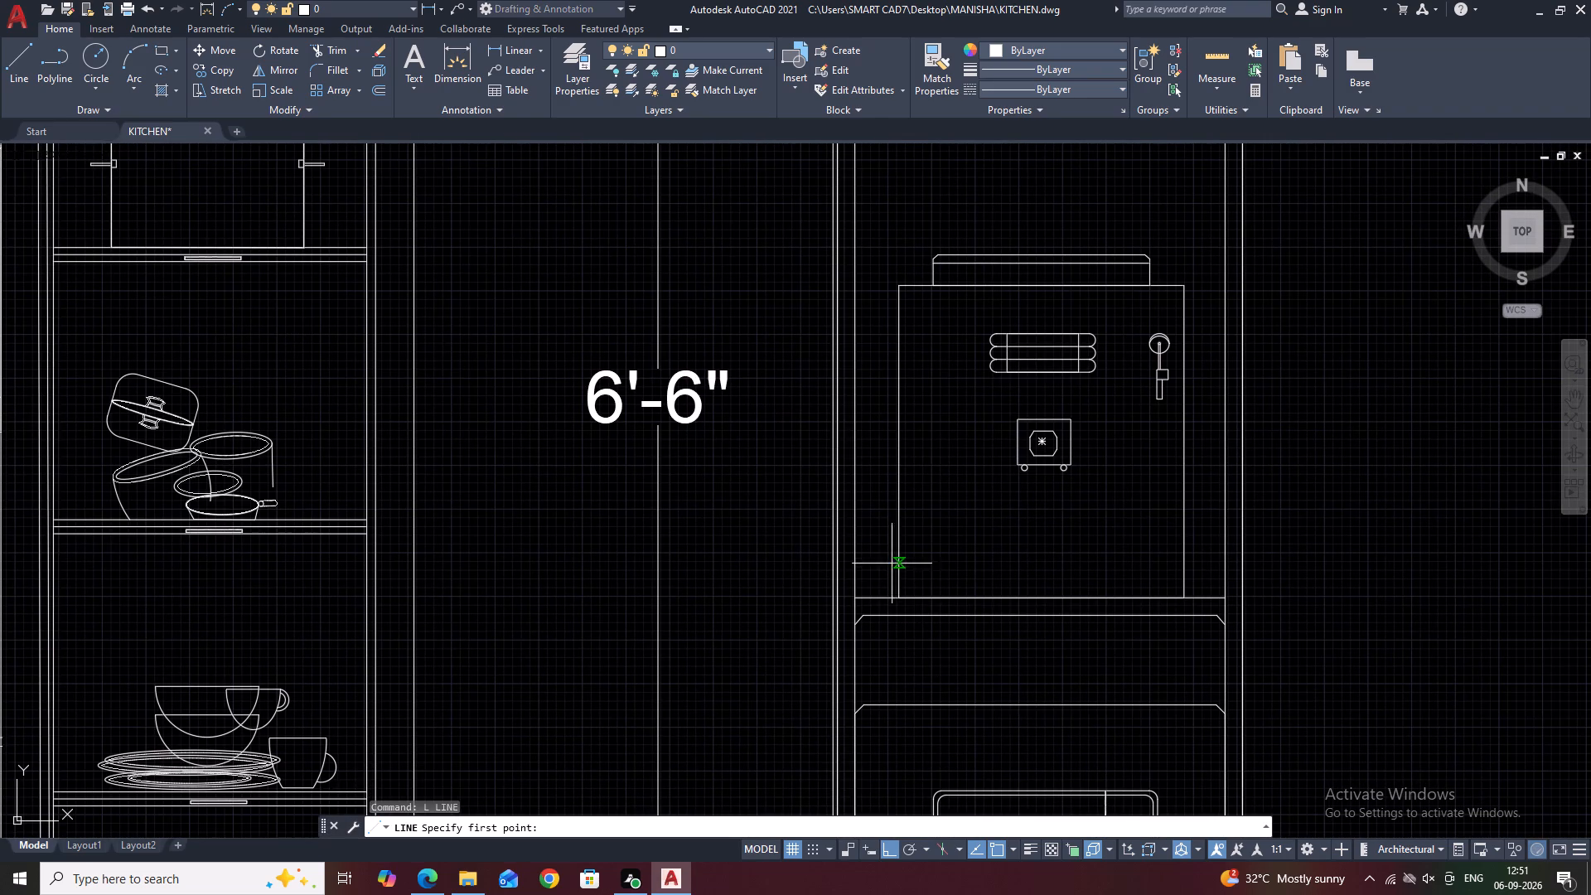
click(895, 554)
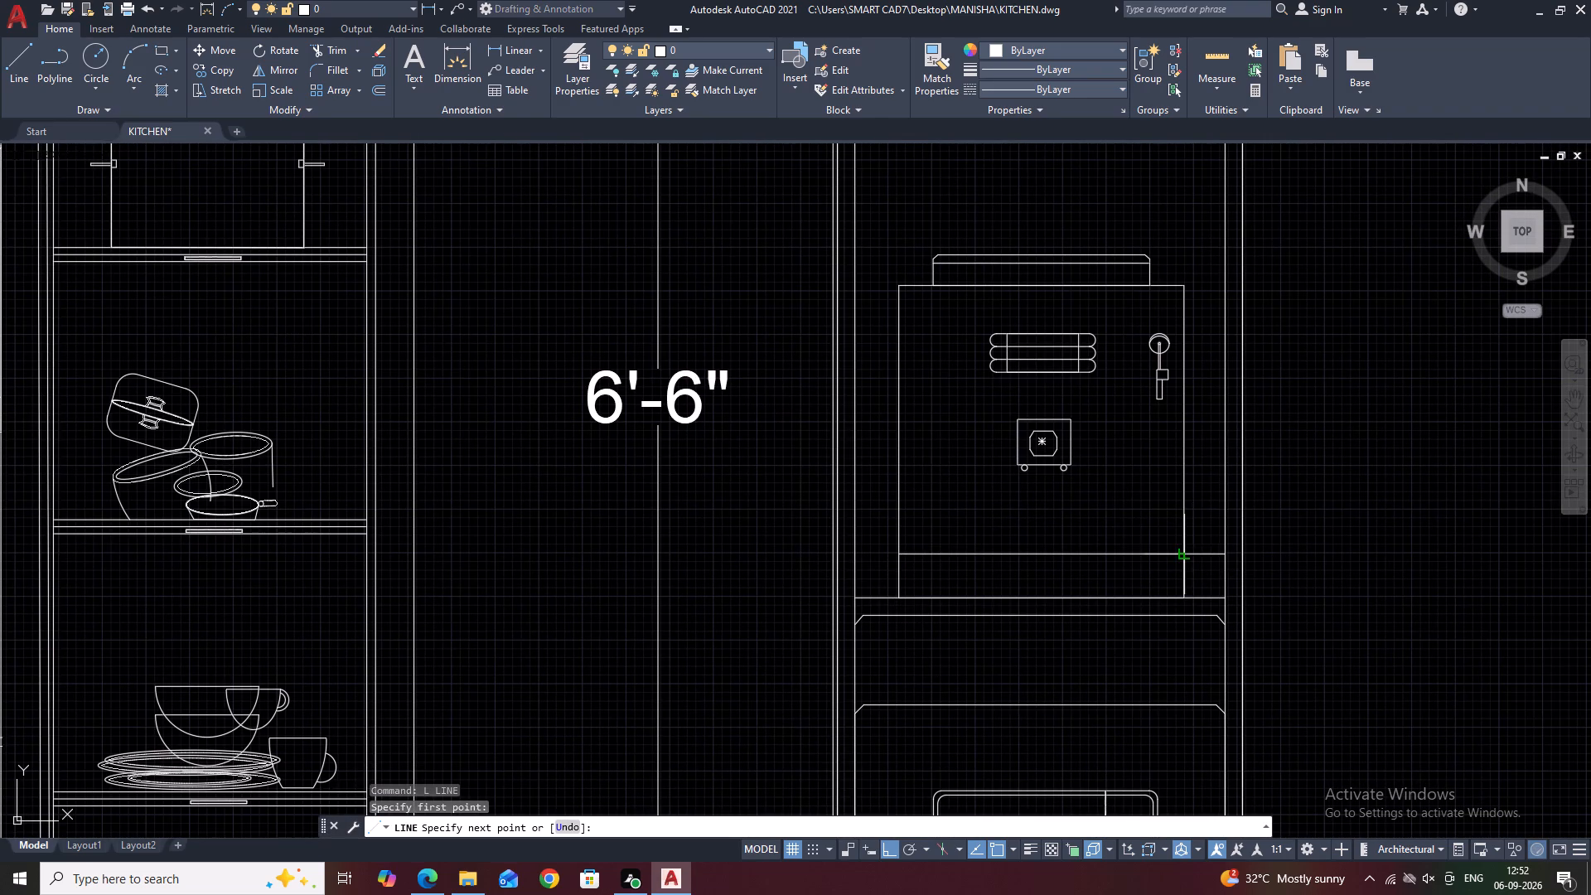
click(1181, 555)
key(Escape)
Stretch the bottom edge of the appliance's body up about 1/2", leaving a gap above the shelf line.
click(911, 599)
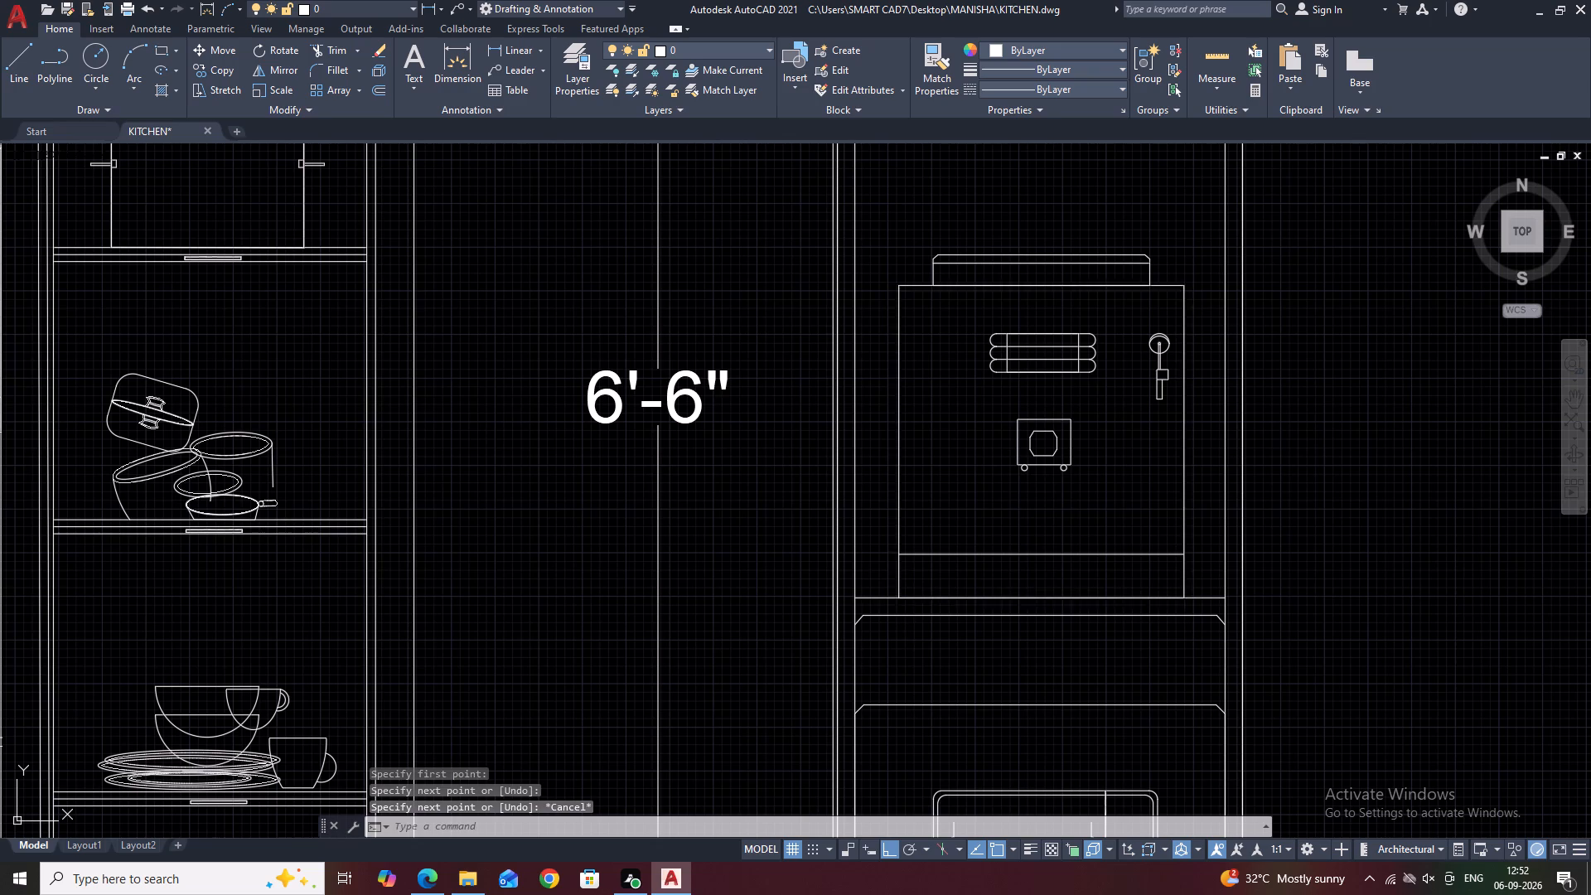
scroll(1052, 601, up, 2)
click(1030, 599)
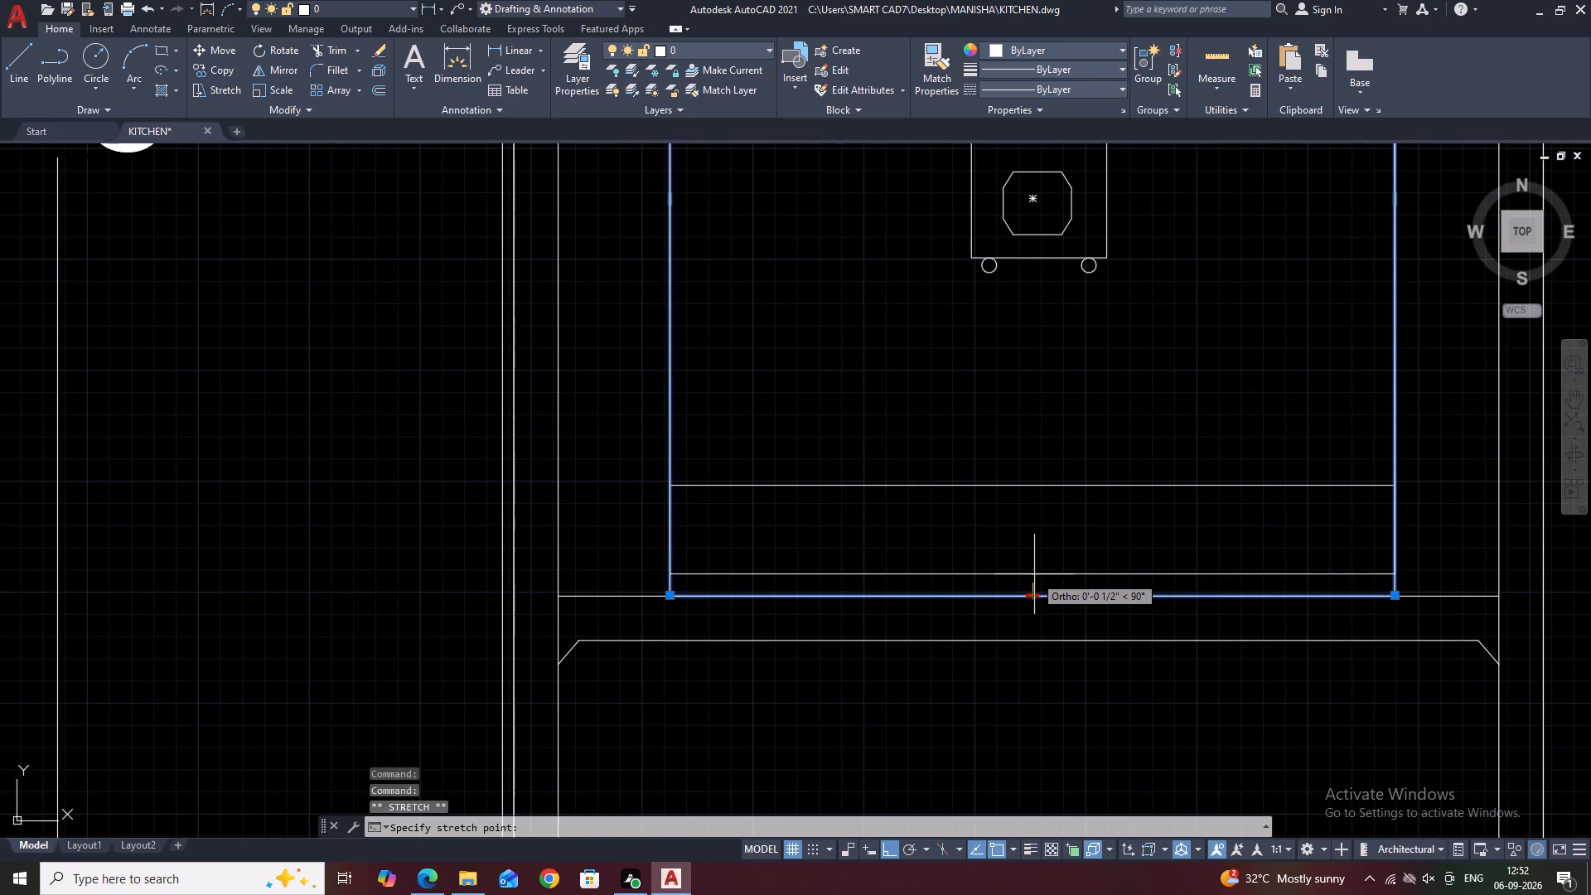
click(1034, 570)
key(Escape)
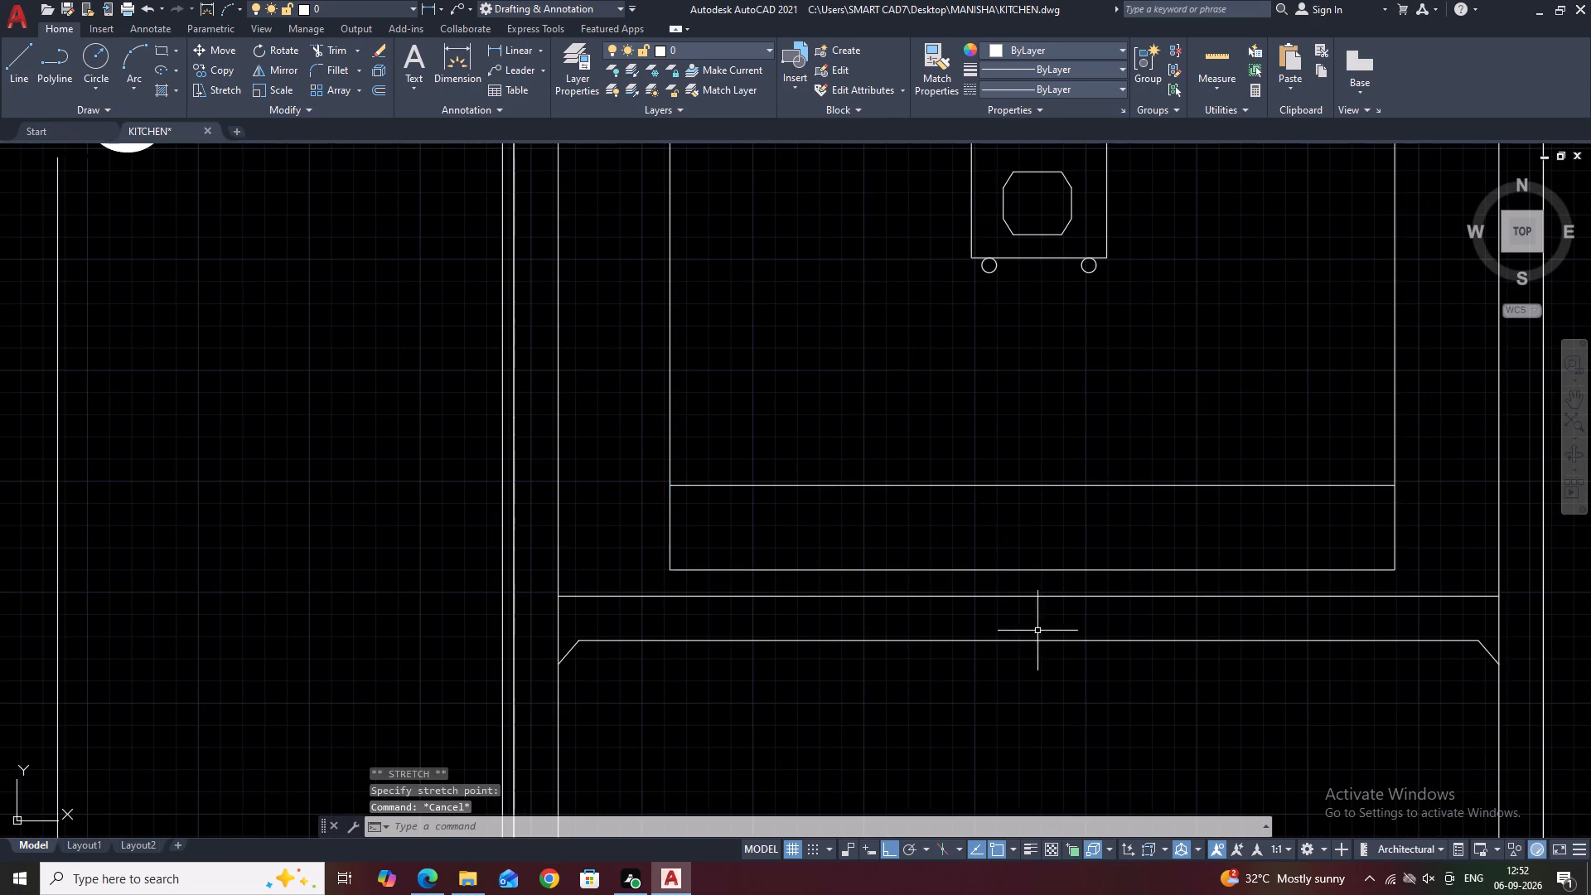
Draw a small rectangular foot between the appliance's bottom edge and the shelf line, near the body's lower-left corner.
middle_drag(1031, 631, 968, 550)
middle_drag(979, 560, 993, 590)
key(l)
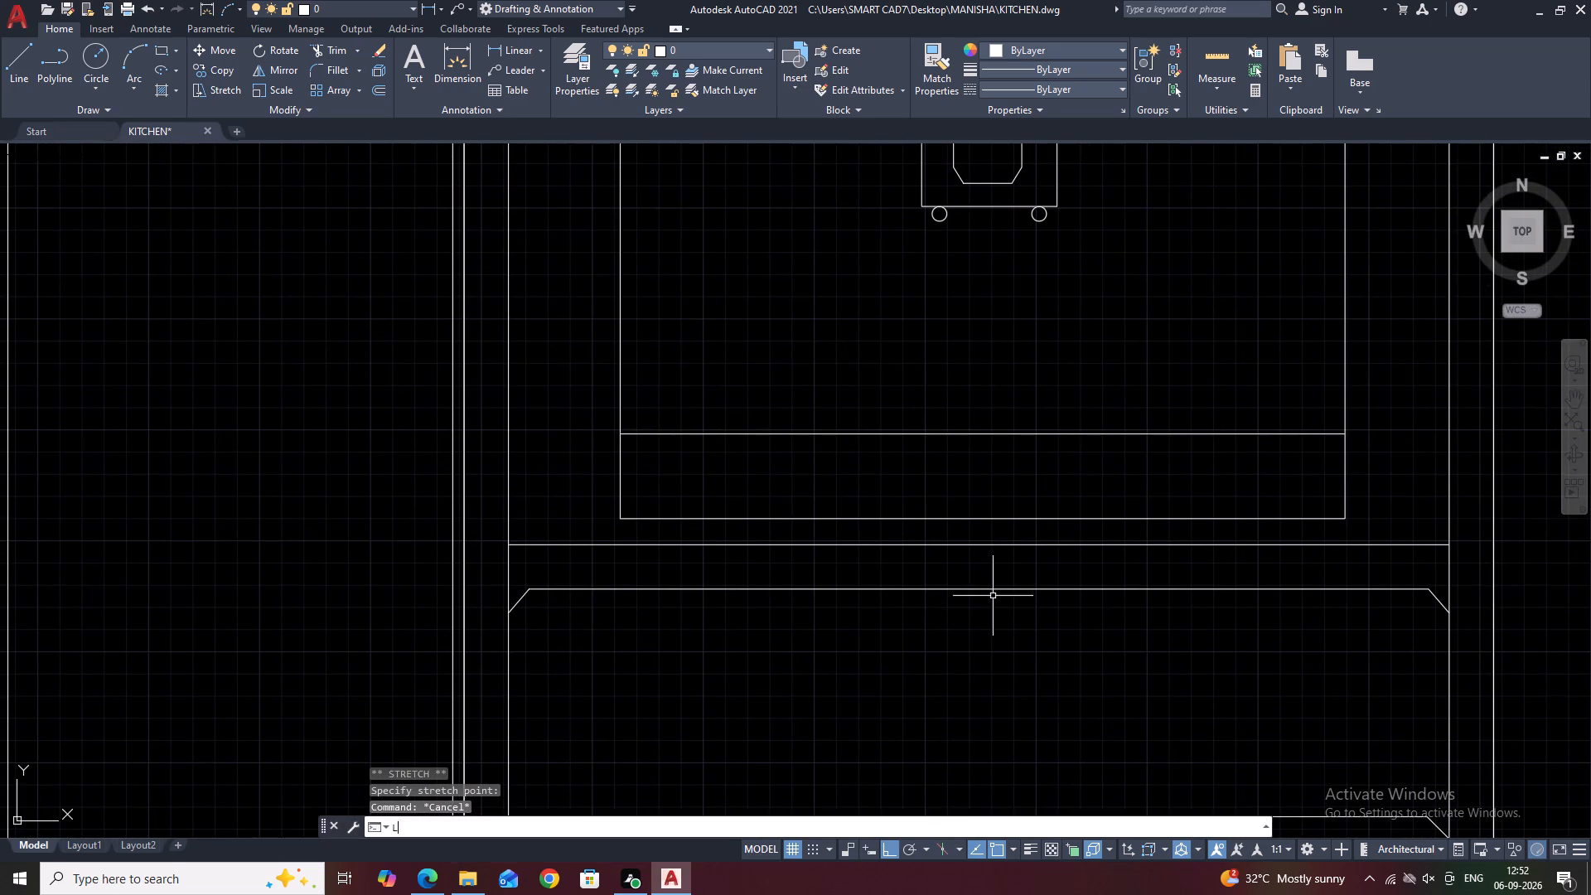
key(space)
click(677, 519)
click(682, 551)
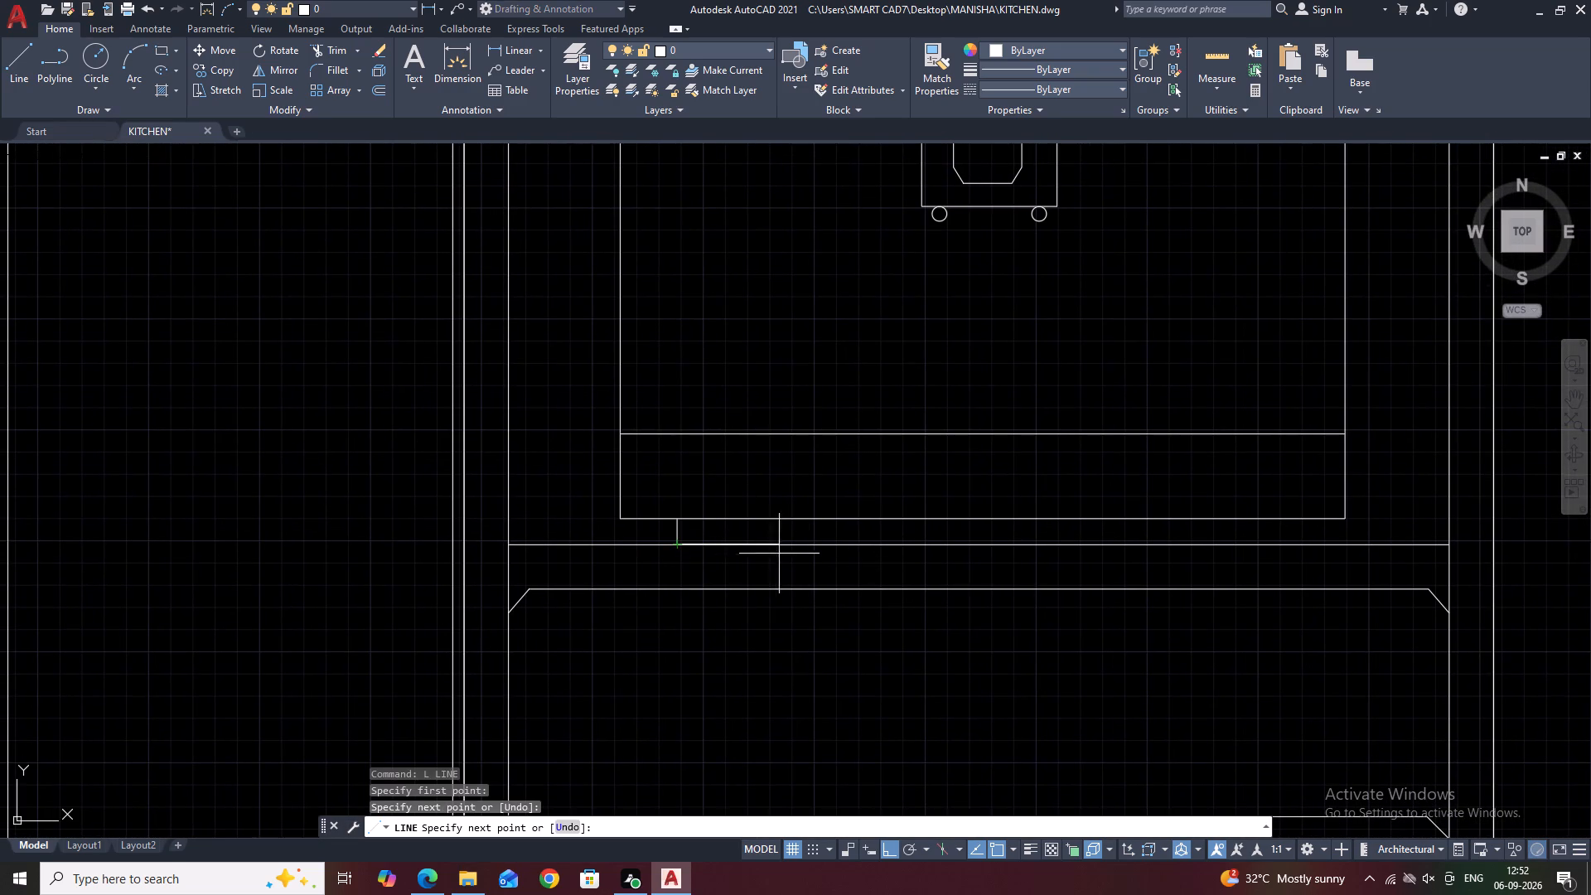
click(795, 545)
click(795, 513)
key(Escape)
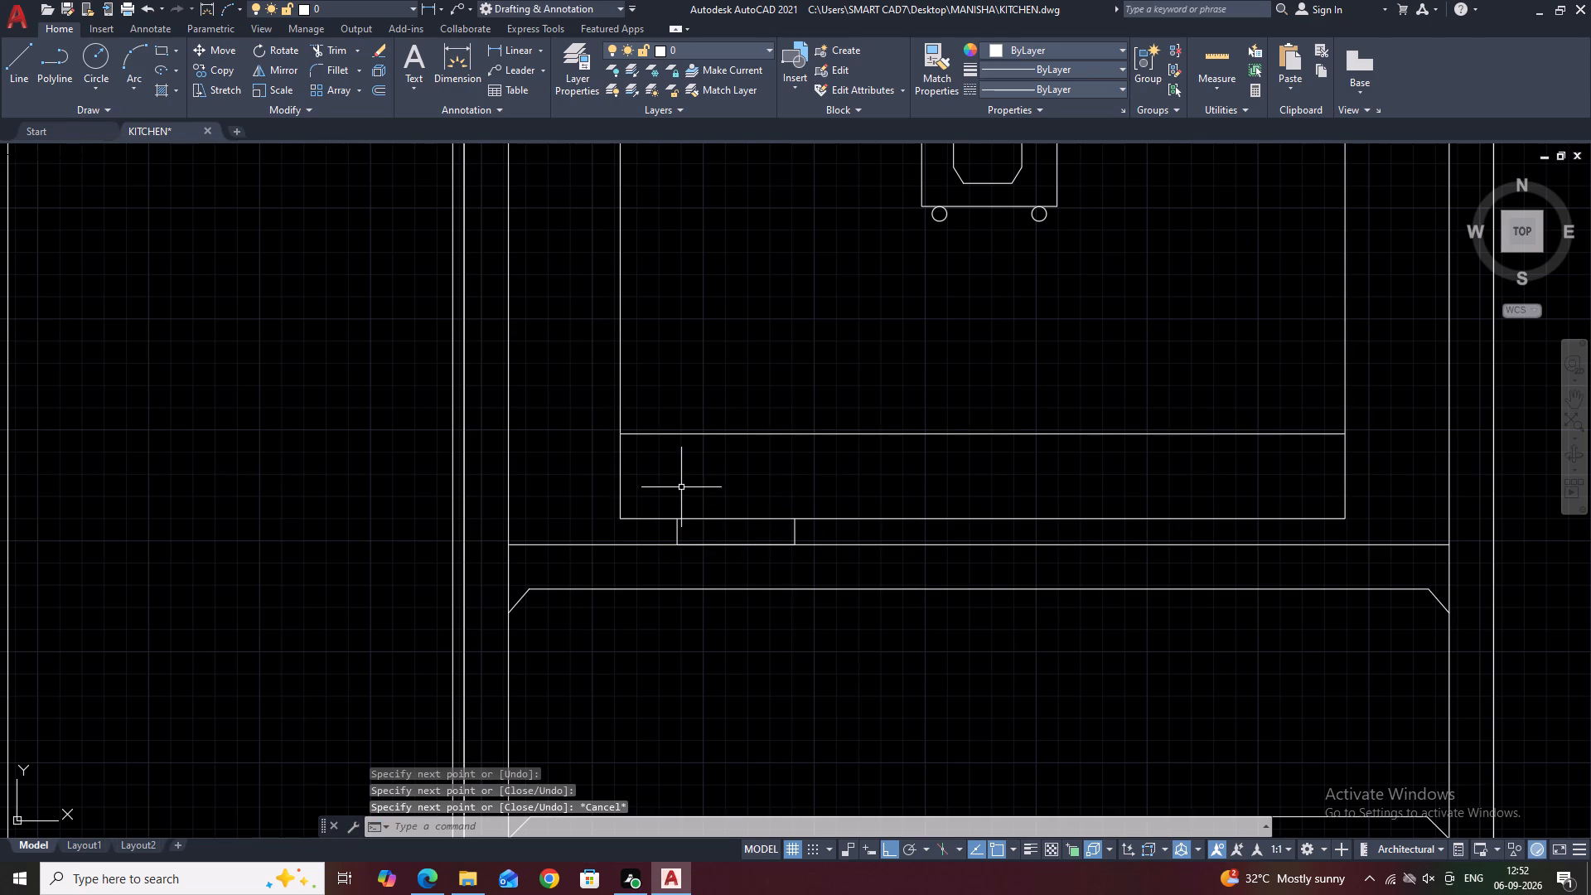
Mirror the foot about the appliance's vertical centreline, keeping the original.
click(665, 490)
click(810, 564)
middle_drag(839, 539, 837, 613)
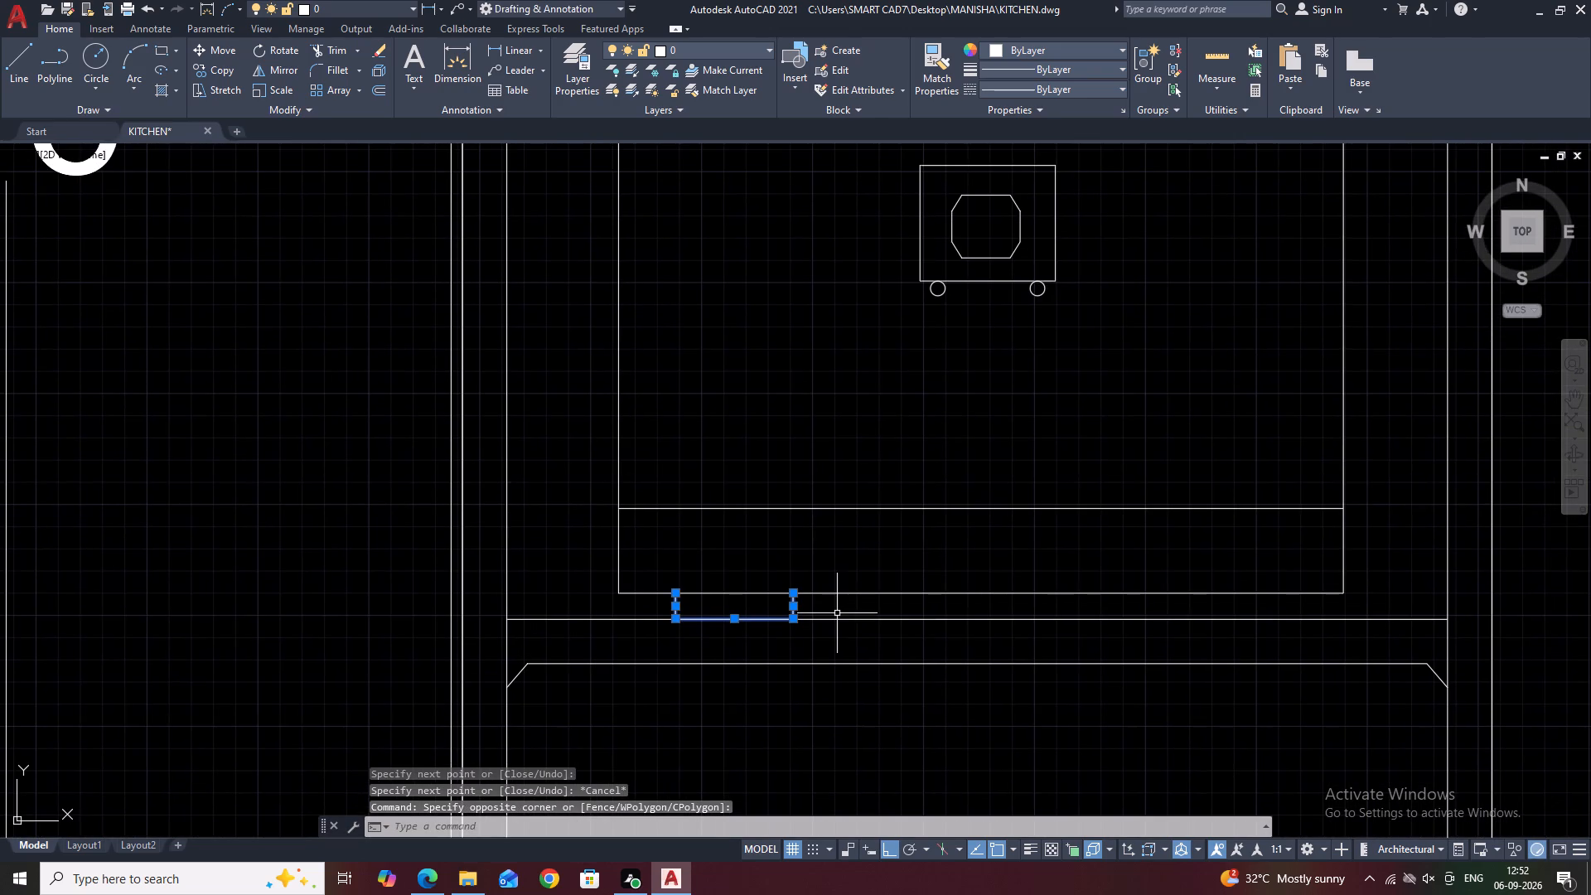
text(MI)
key(space)
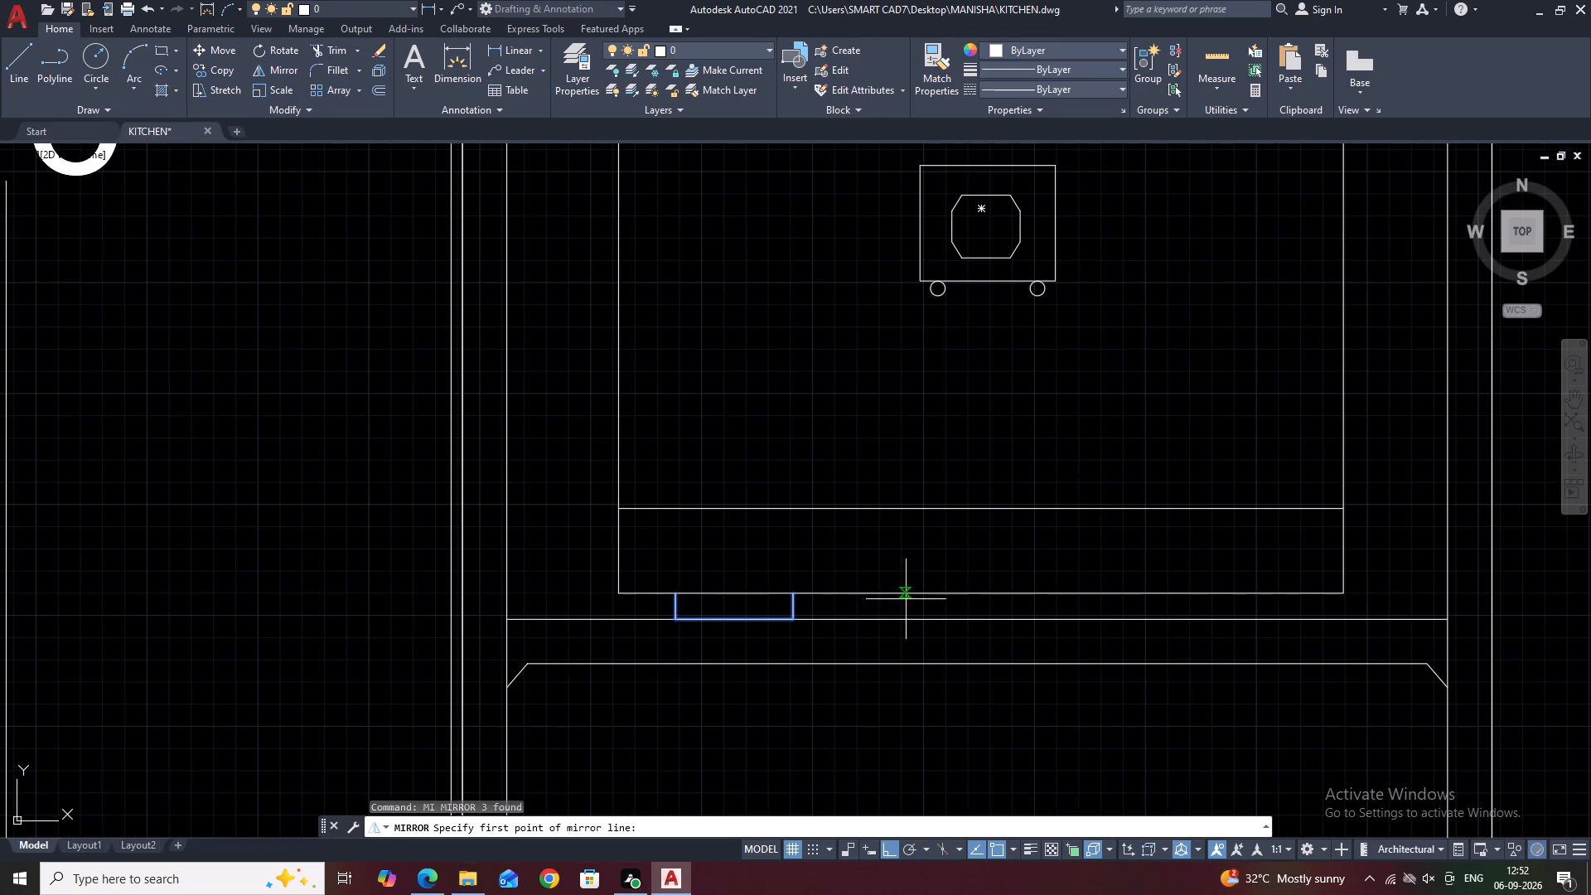
click(982, 596)
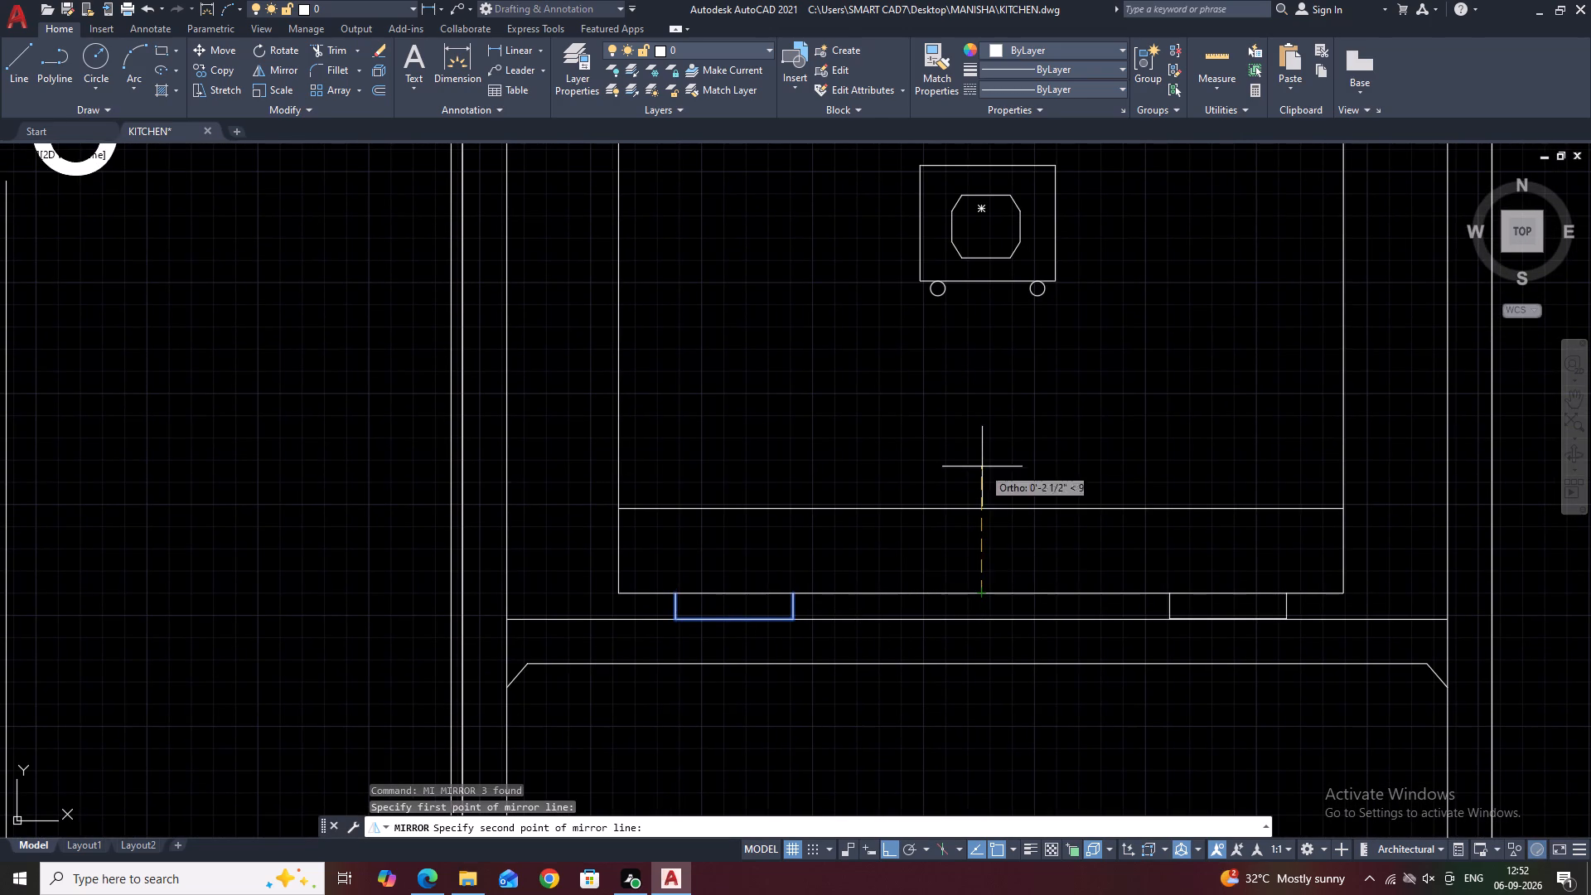
click(982, 448)
key(Return)
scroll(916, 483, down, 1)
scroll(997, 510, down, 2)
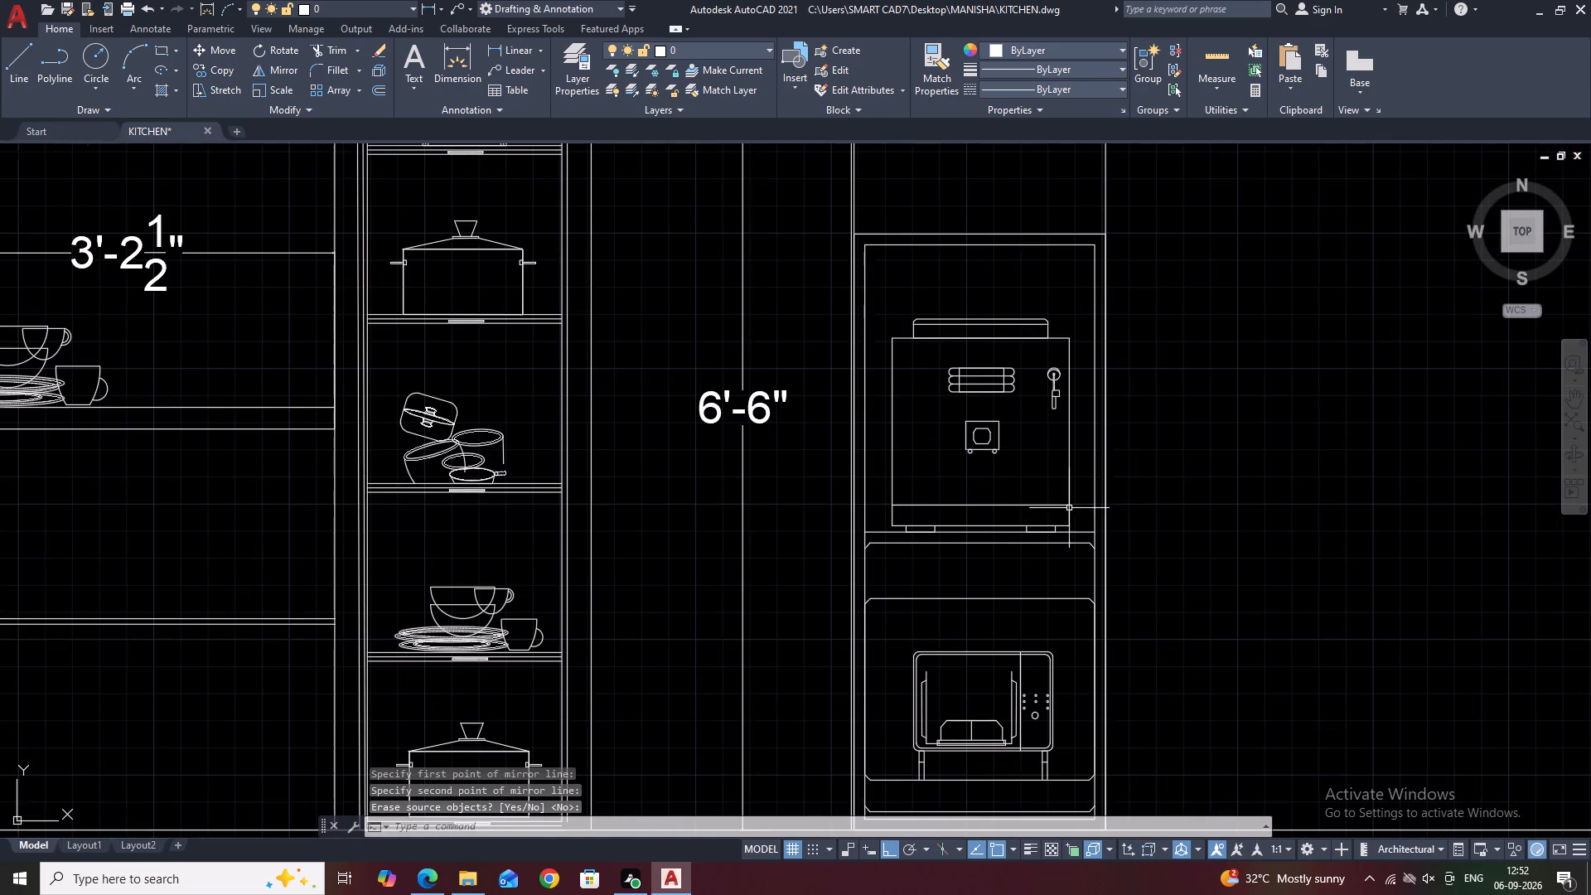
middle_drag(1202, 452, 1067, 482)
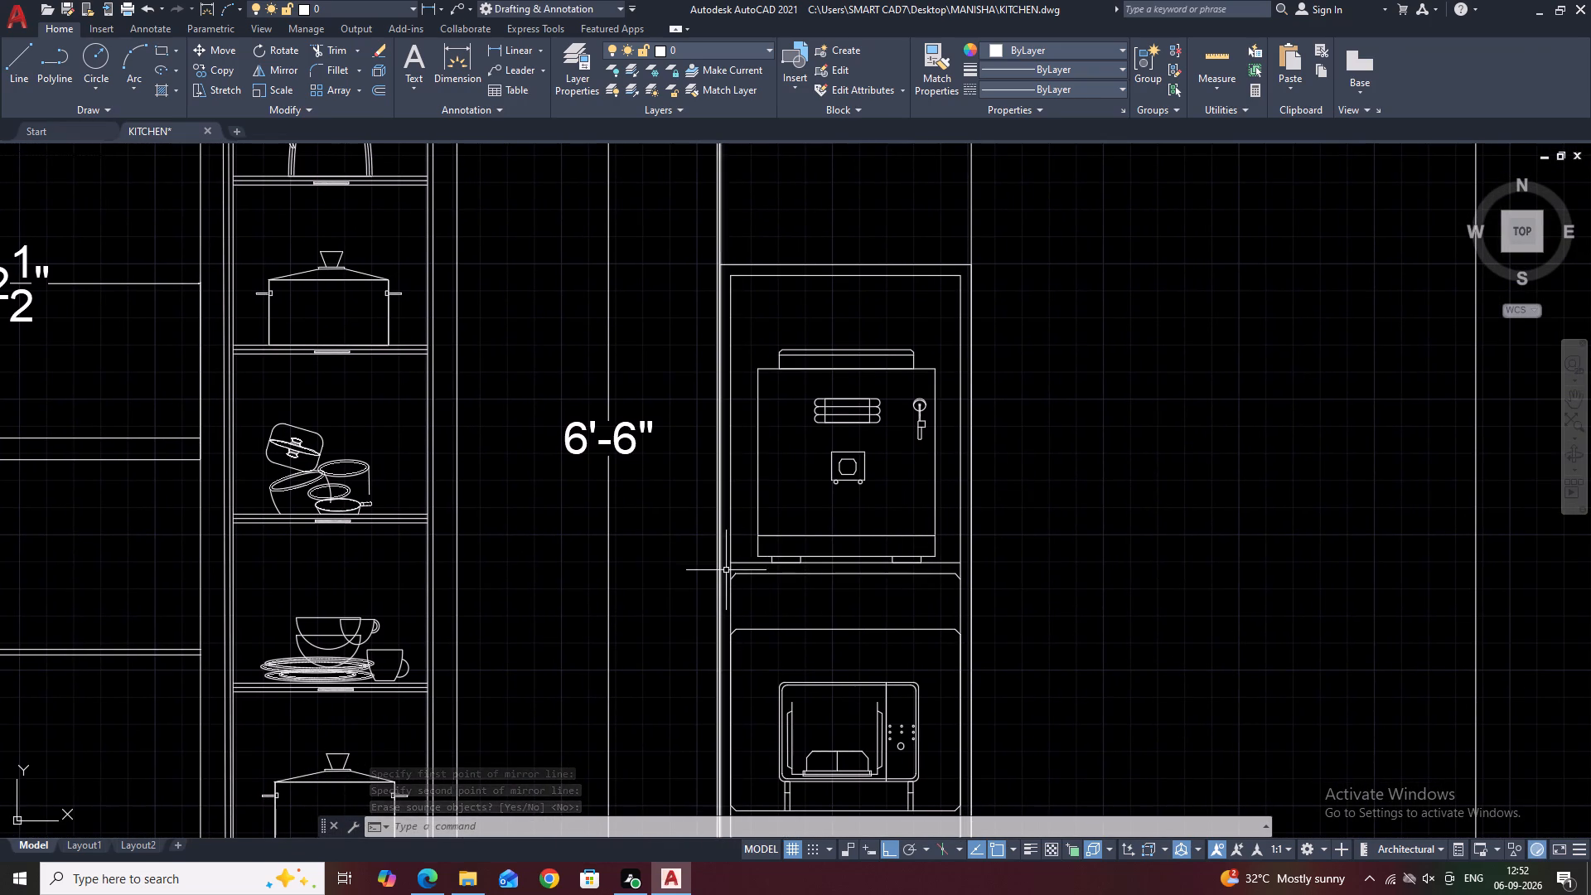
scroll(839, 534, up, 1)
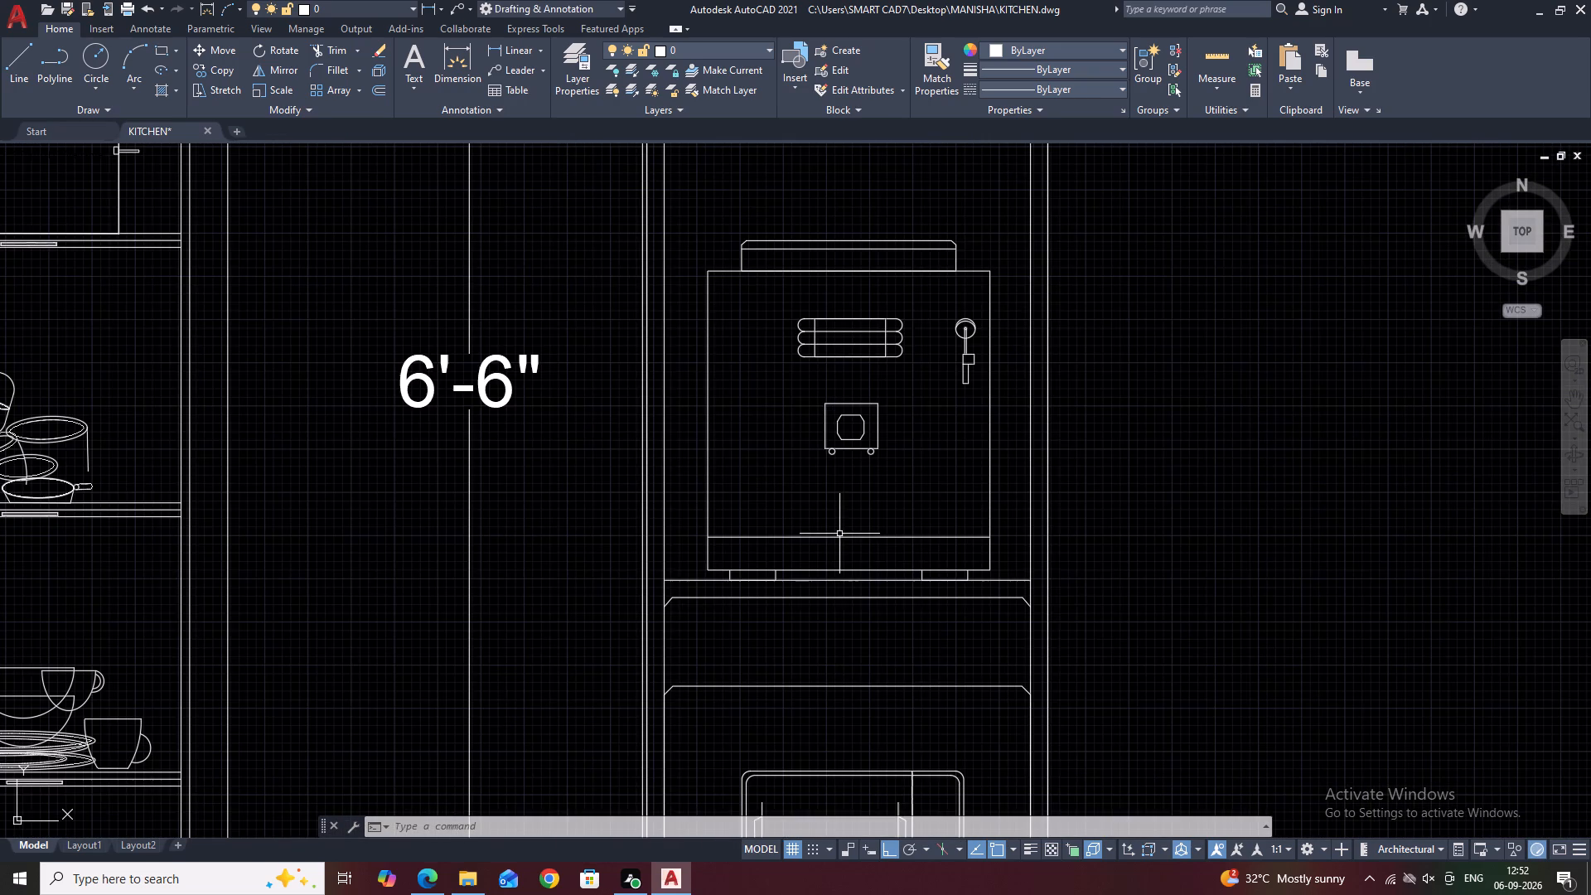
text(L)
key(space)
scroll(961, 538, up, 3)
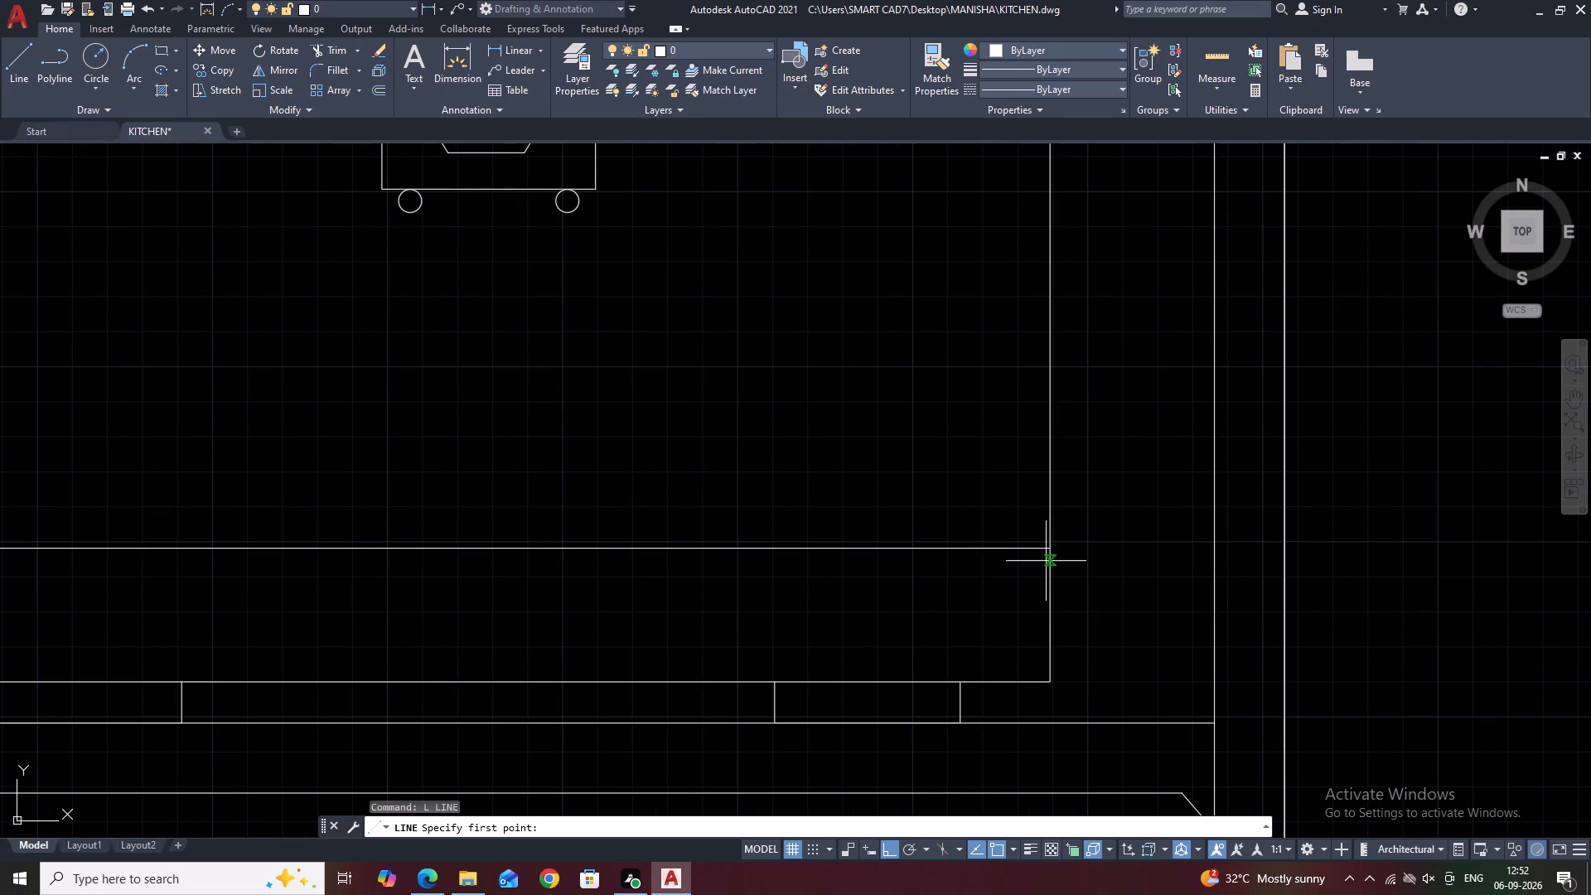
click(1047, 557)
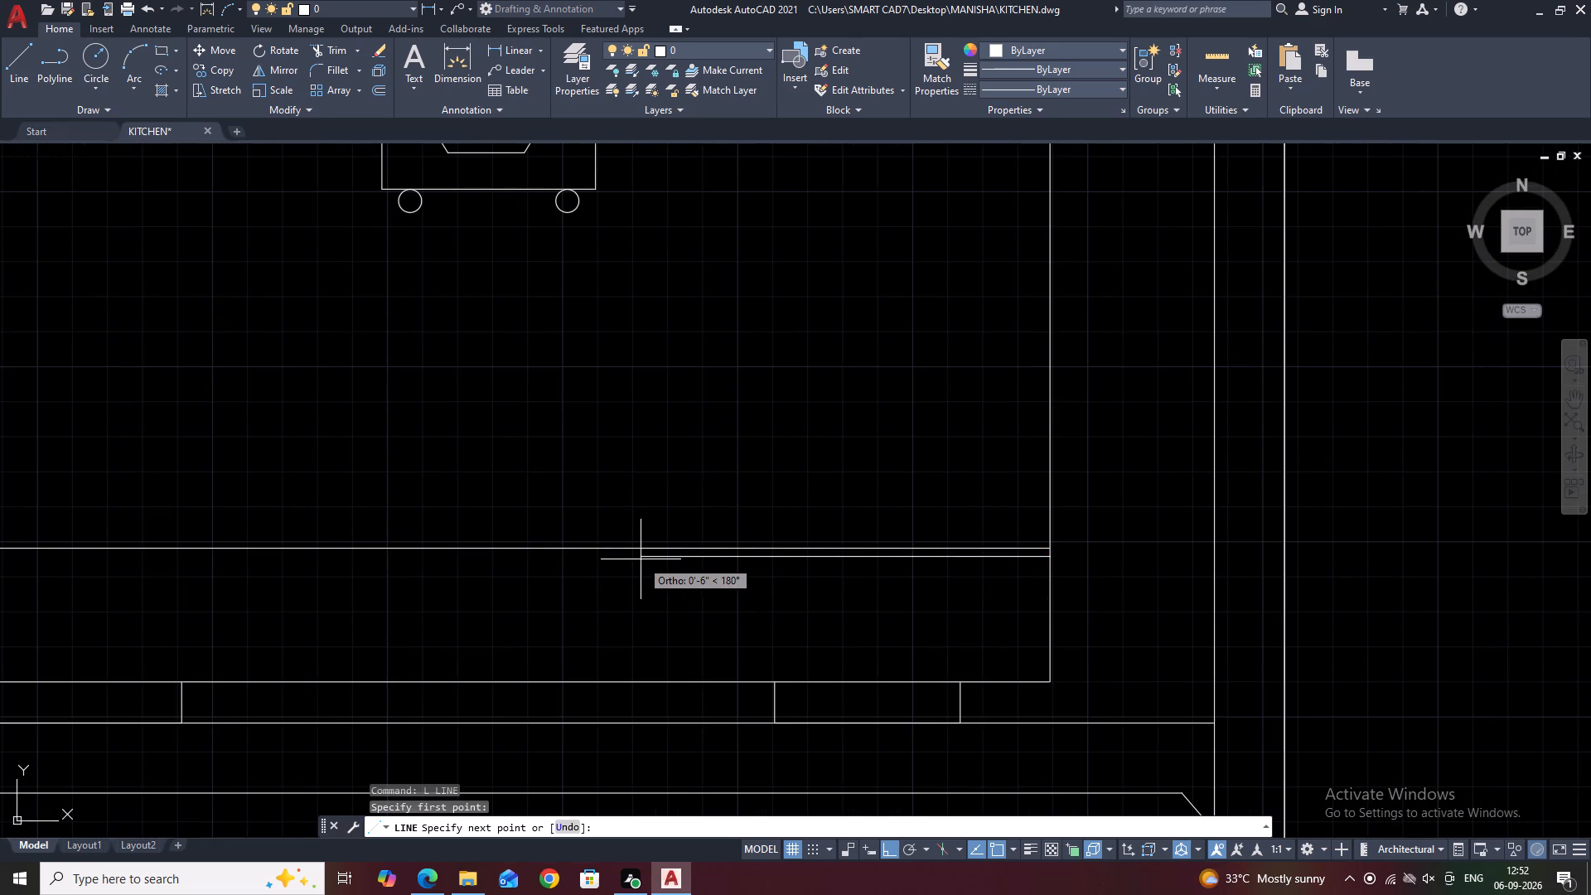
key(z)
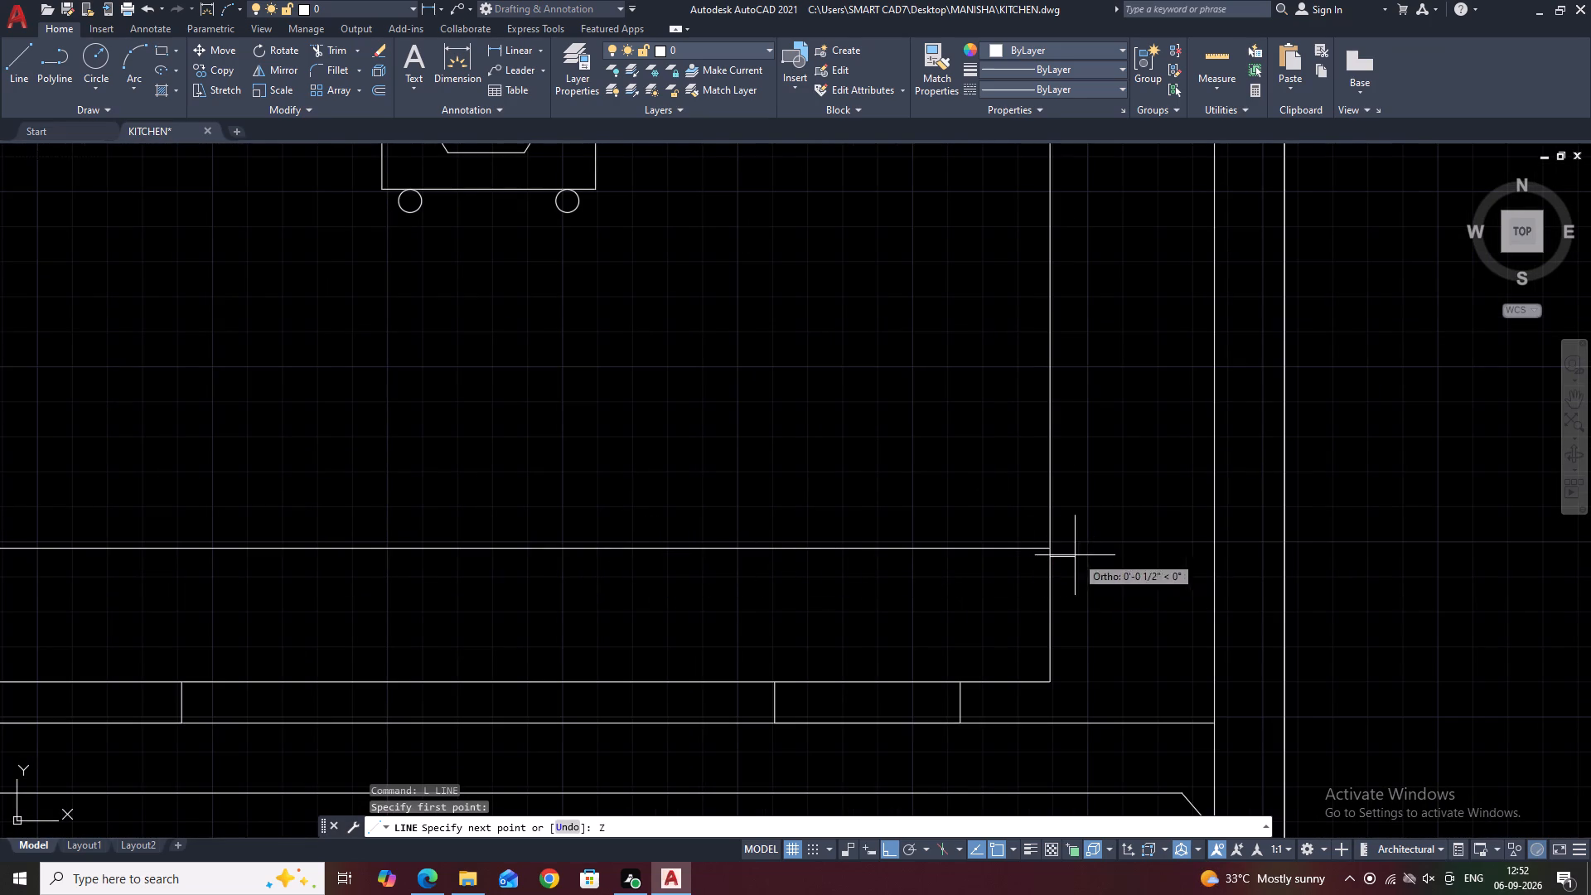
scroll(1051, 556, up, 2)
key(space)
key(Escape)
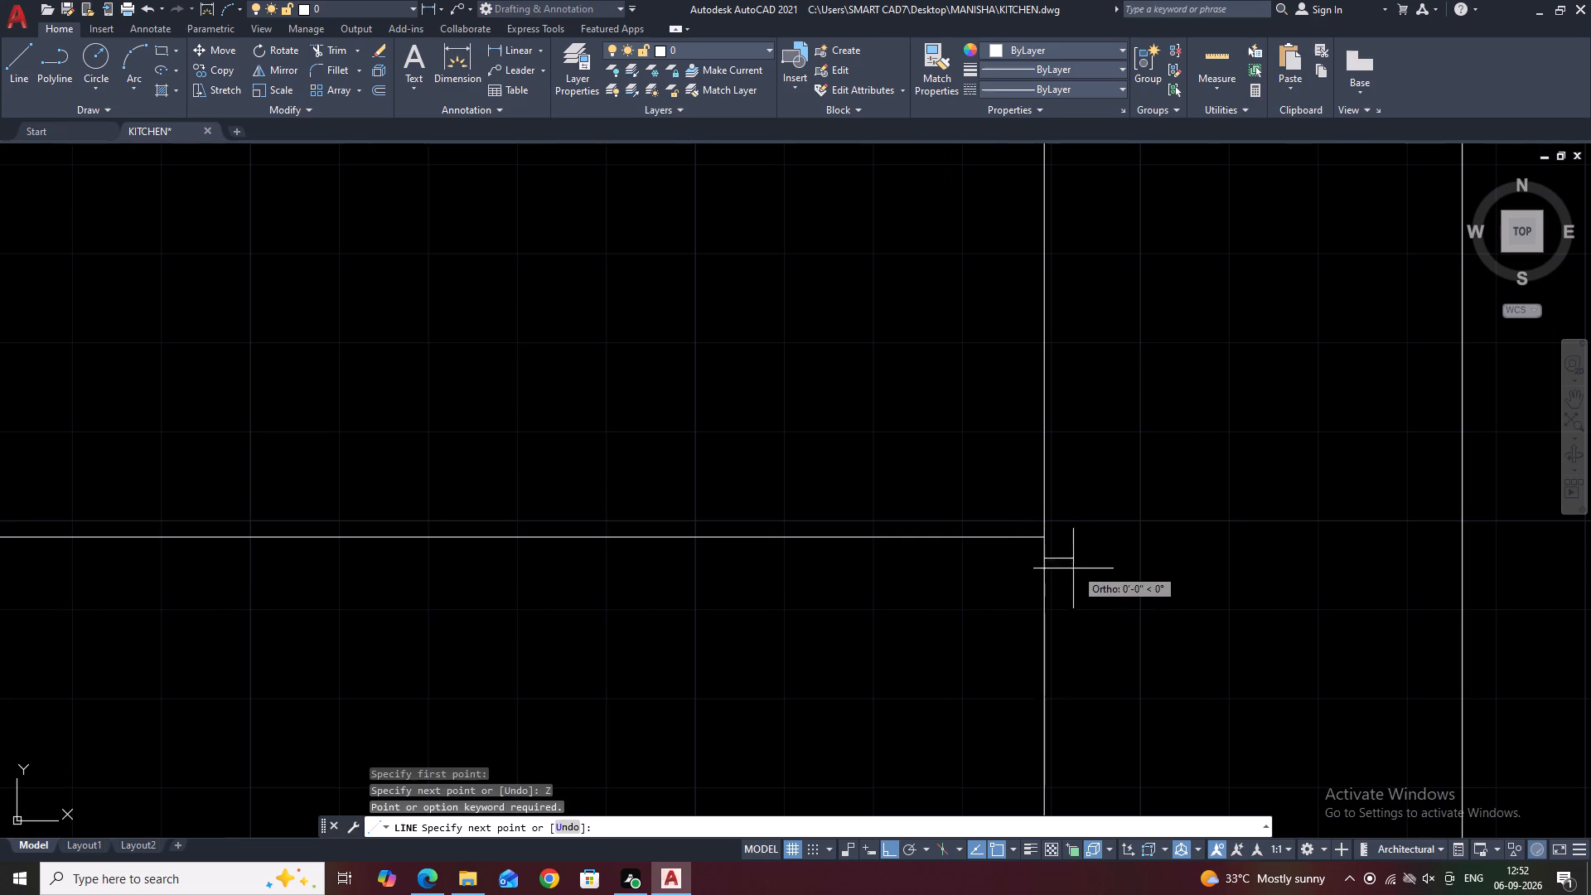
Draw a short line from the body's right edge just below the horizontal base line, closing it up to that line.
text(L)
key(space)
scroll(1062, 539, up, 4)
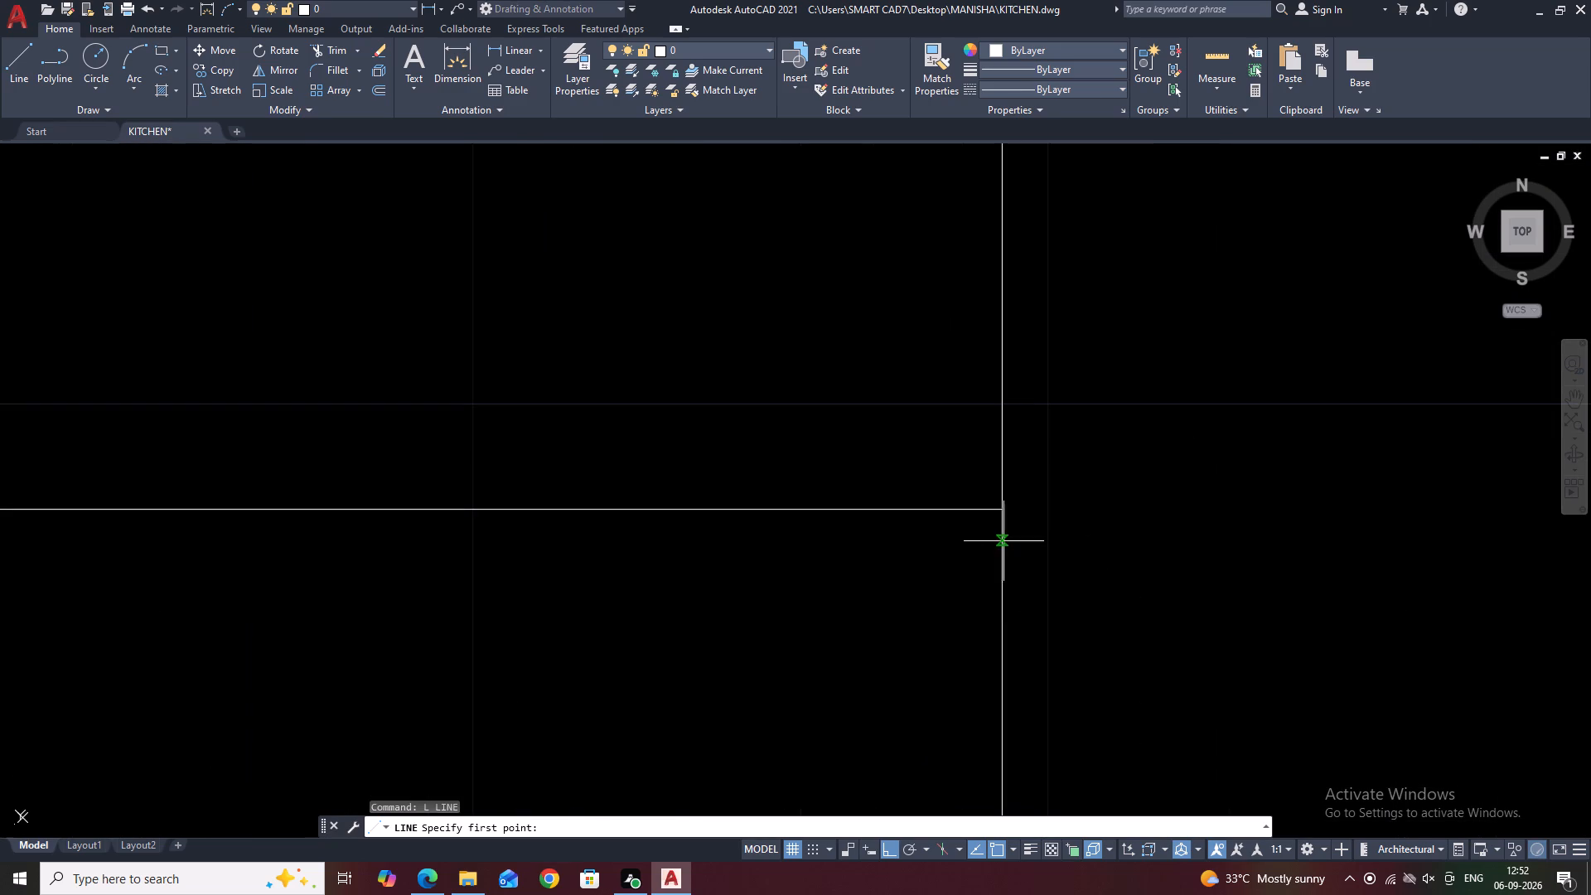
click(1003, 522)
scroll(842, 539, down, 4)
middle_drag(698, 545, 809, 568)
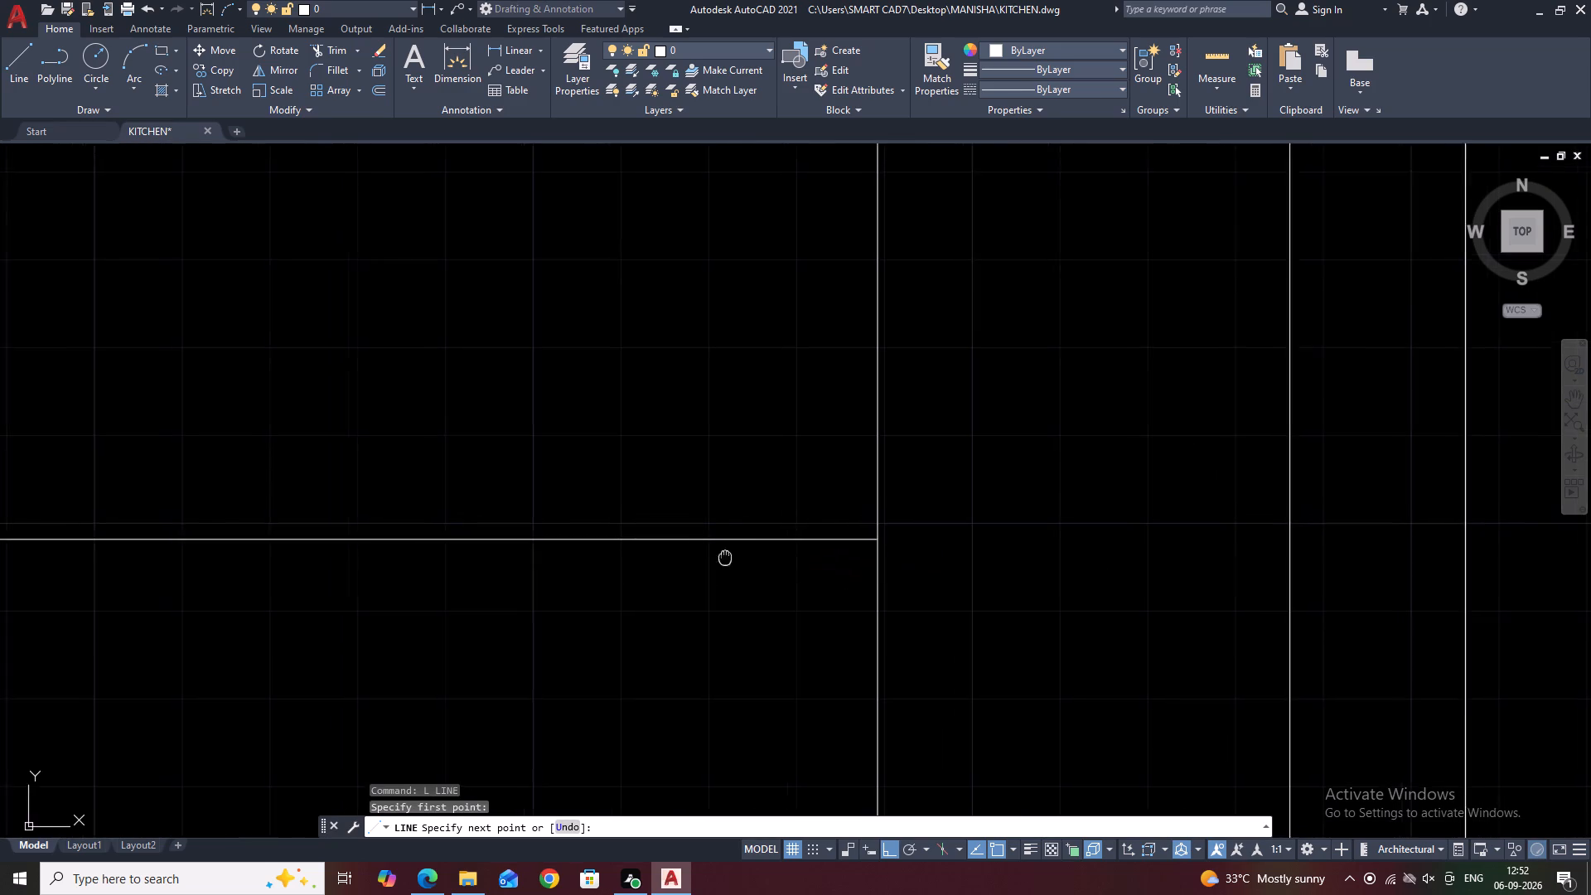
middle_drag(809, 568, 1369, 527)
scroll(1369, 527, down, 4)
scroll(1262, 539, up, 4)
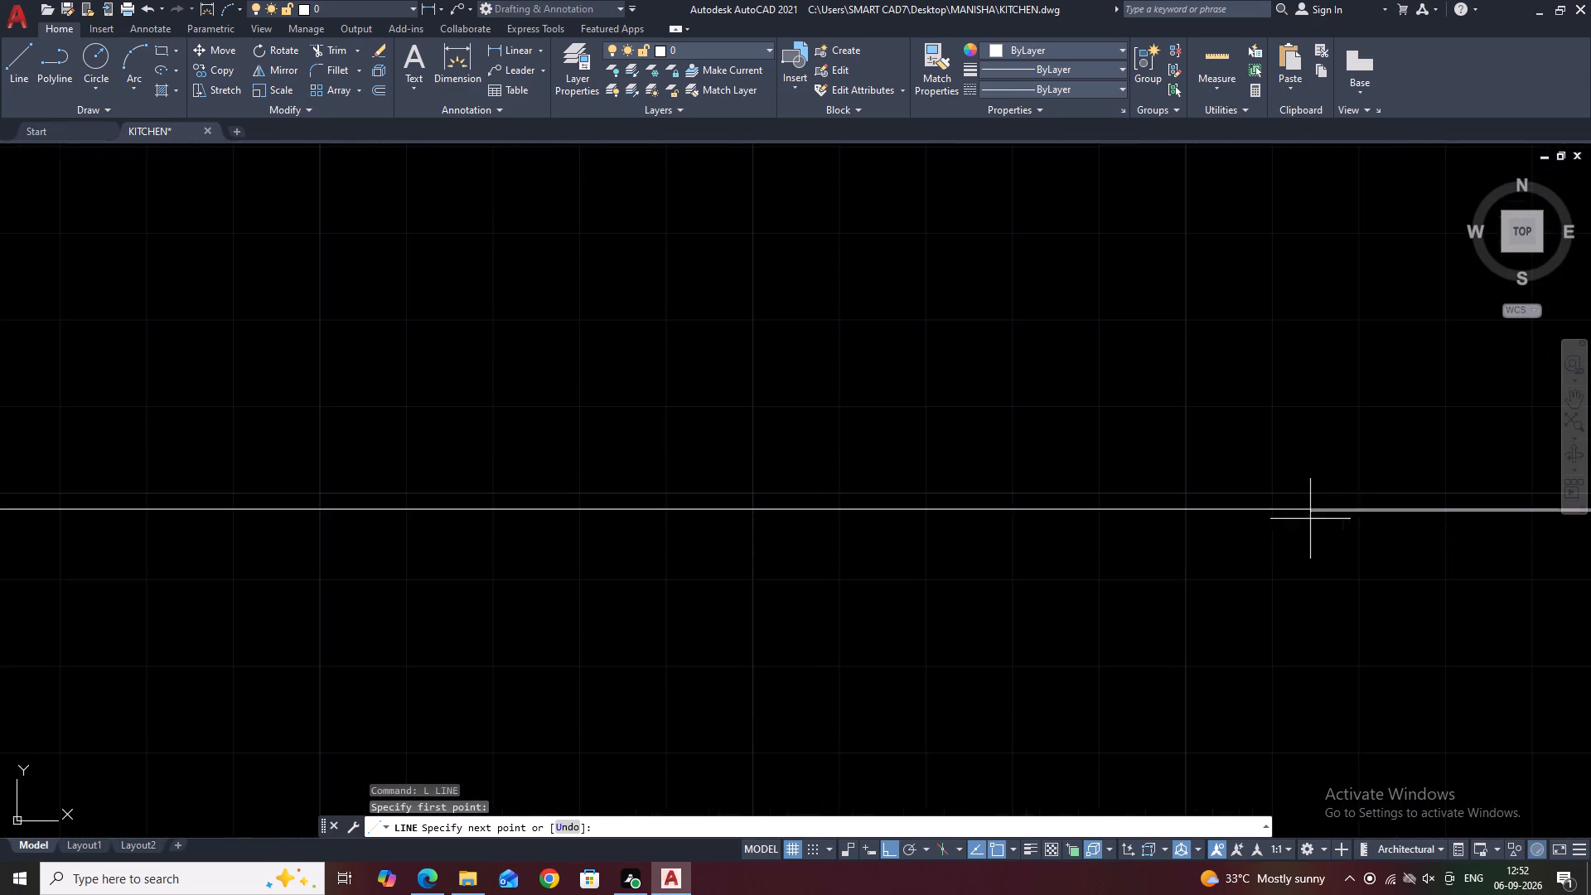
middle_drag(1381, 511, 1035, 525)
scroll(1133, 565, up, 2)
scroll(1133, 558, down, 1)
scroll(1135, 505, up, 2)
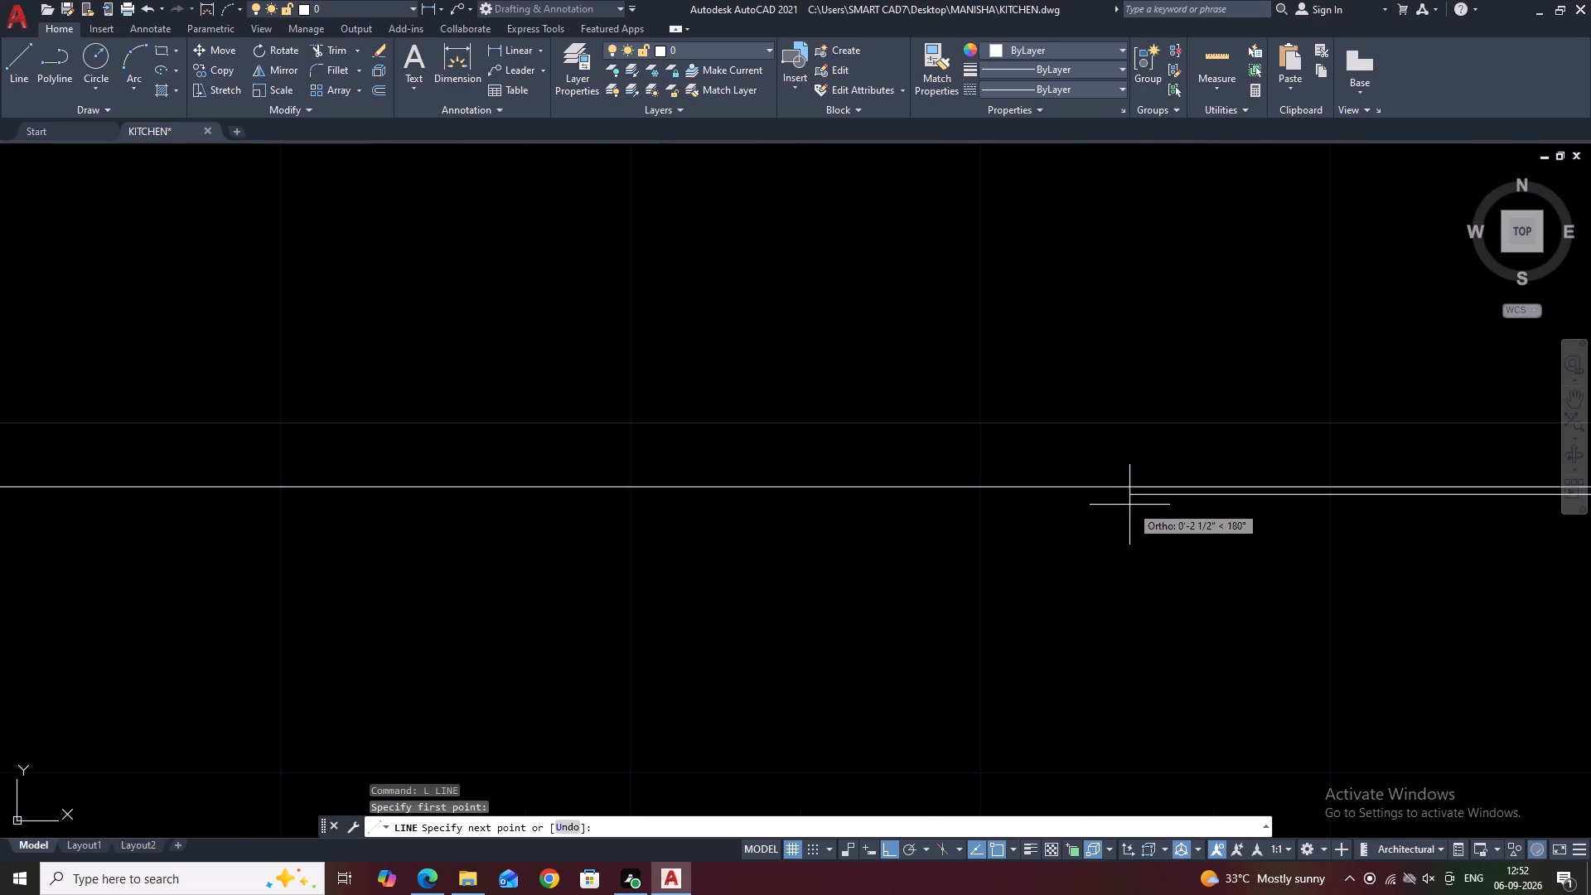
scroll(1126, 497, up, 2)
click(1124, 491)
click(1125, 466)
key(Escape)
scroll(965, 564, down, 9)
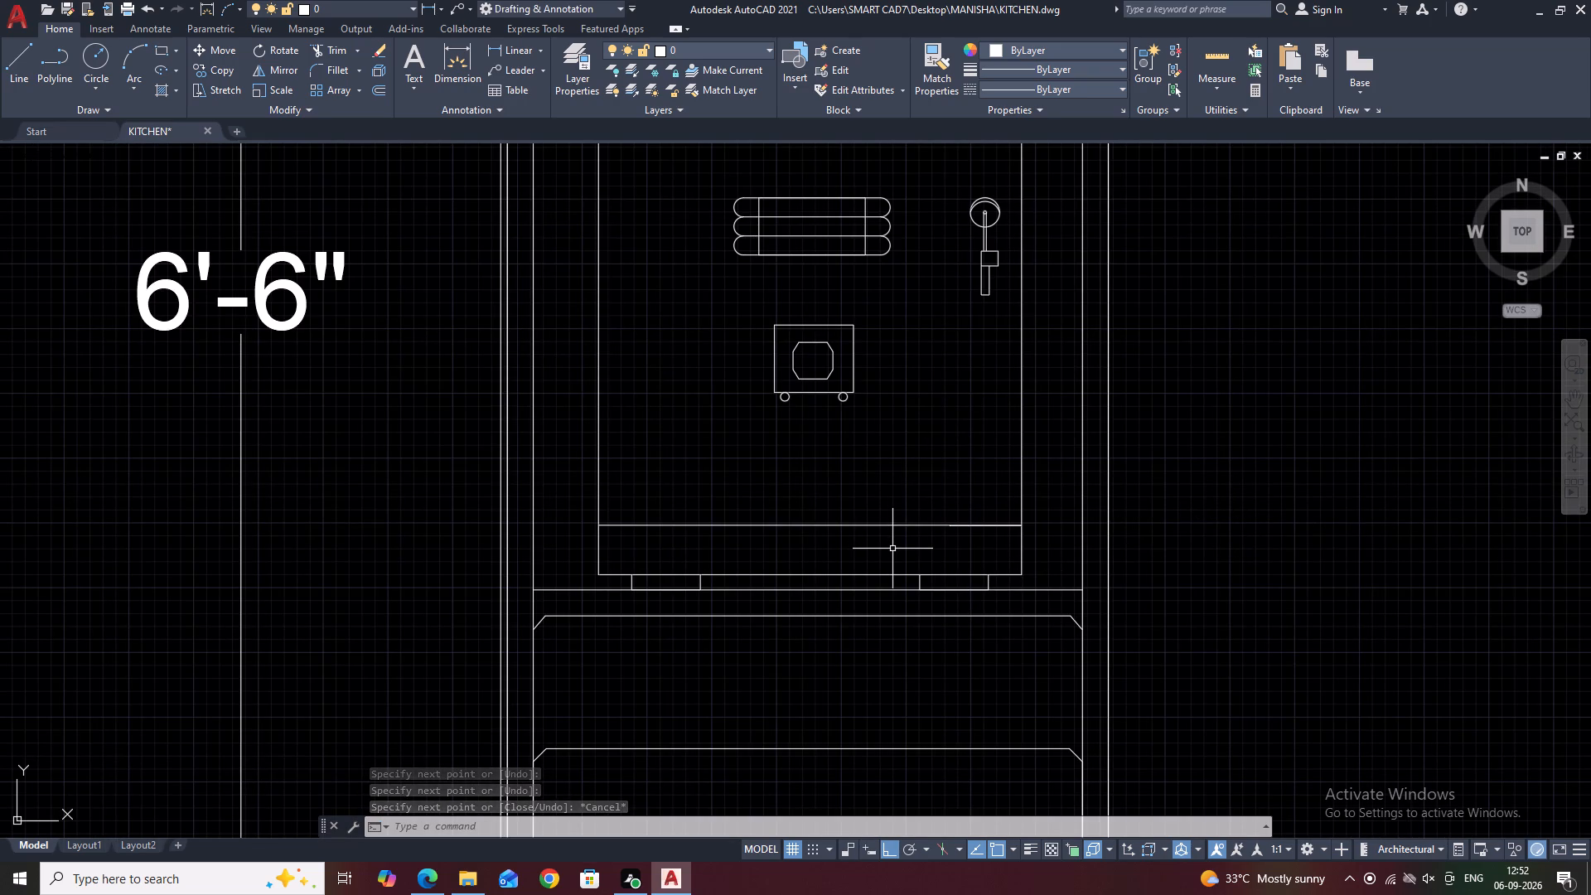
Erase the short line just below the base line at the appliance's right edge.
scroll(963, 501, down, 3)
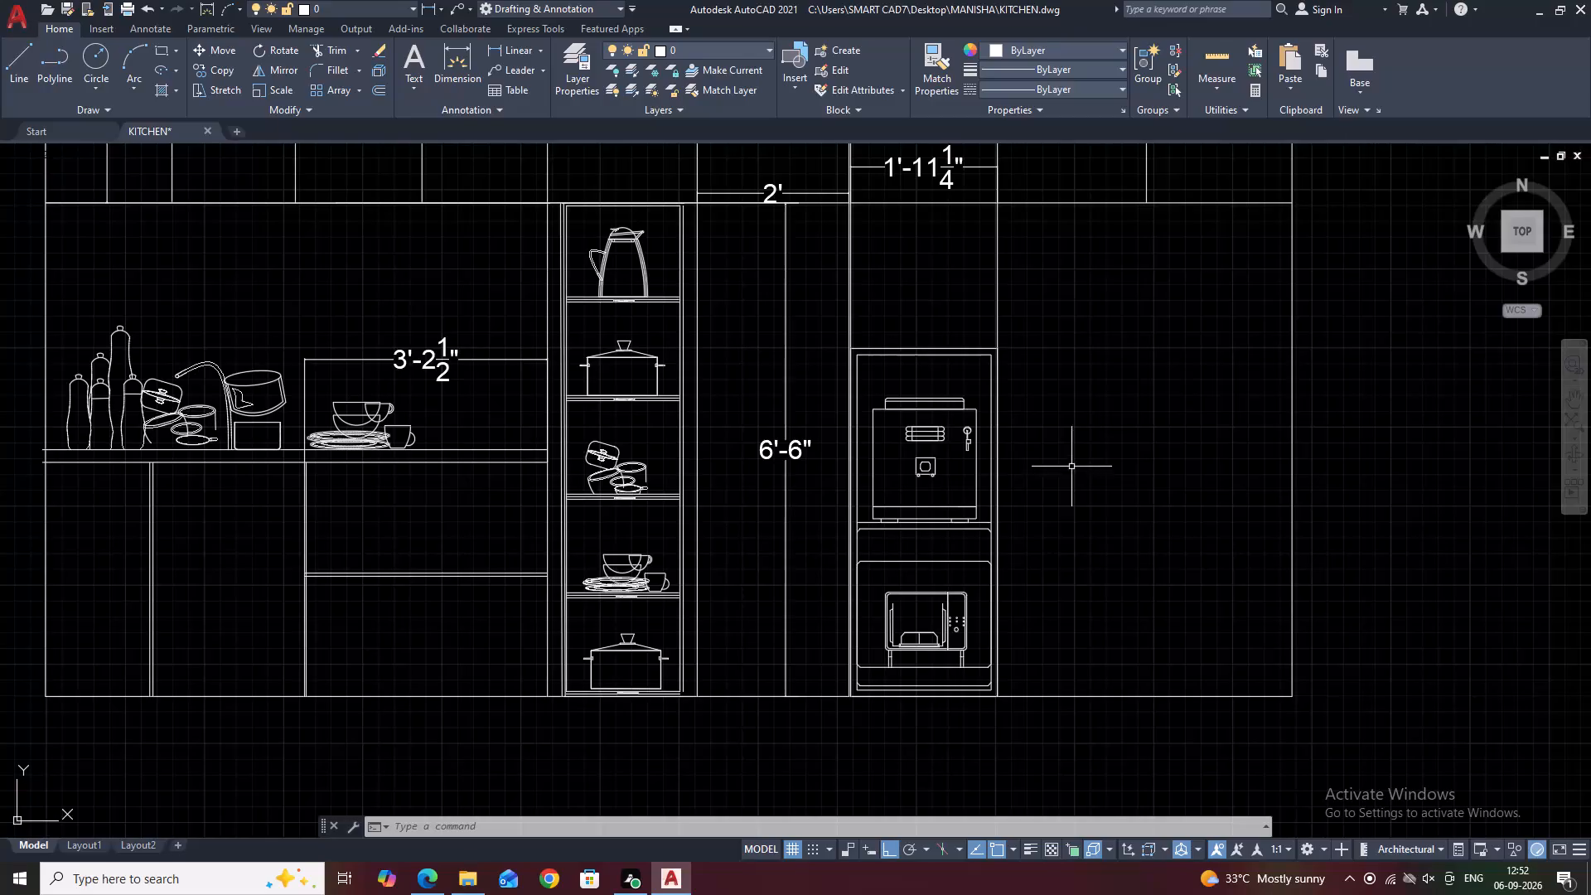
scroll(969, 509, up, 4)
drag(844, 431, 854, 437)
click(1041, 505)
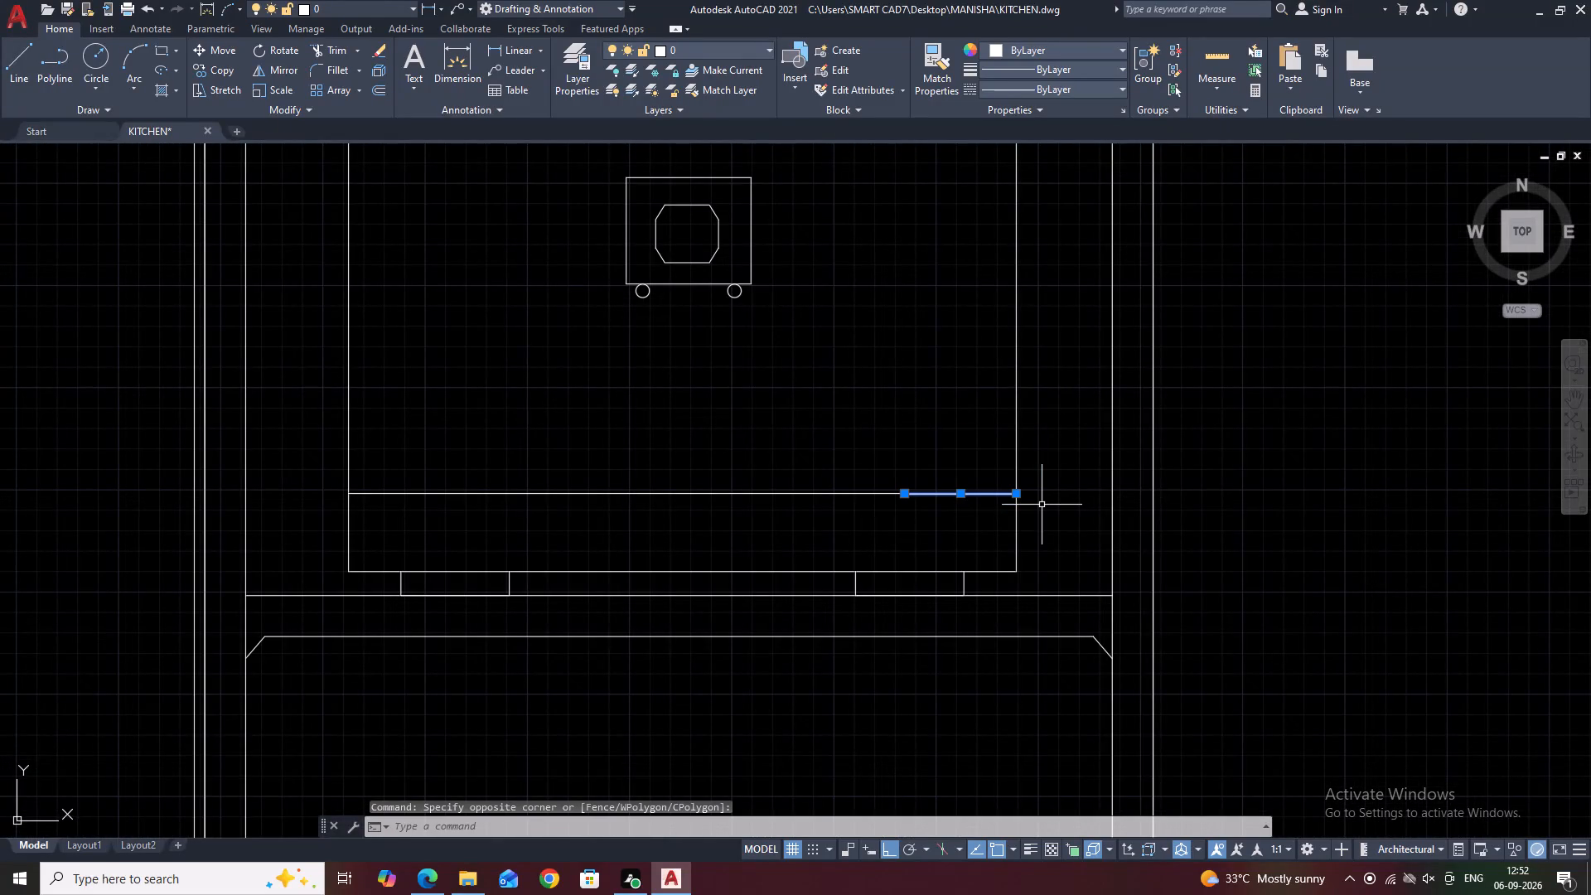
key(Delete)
Draw a thin strip as a polyline beneath the base line, from the body's right edge leftward and up to the line.
scroll(908, 501, up, 2)
text(PL)
key(space)
click(1180, 501)
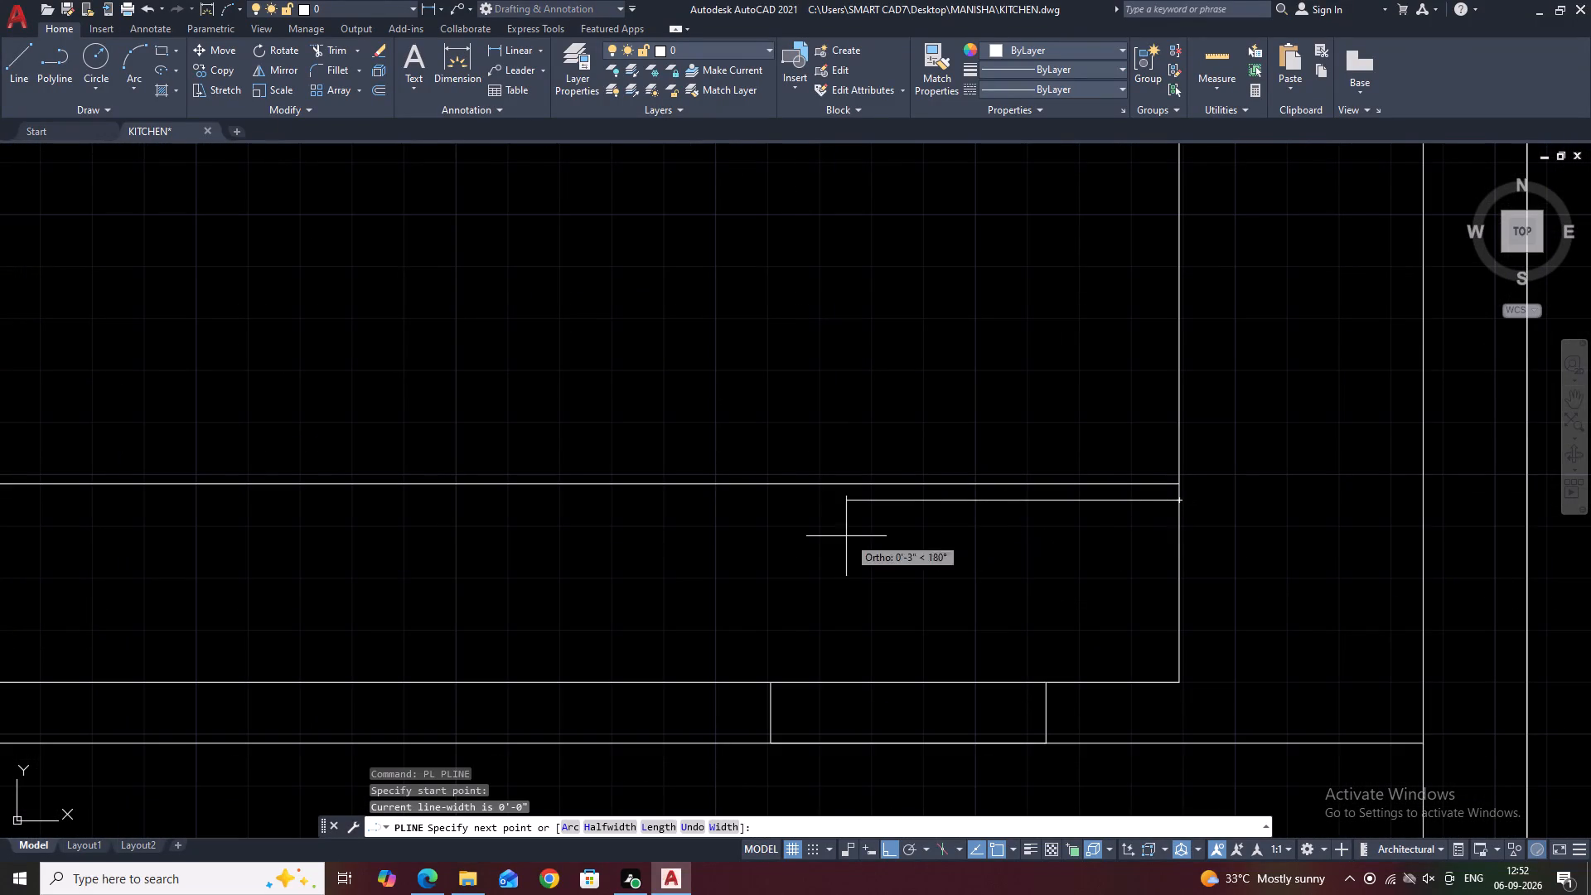
scroll(791, 532, down, 2)
click(743, 528)
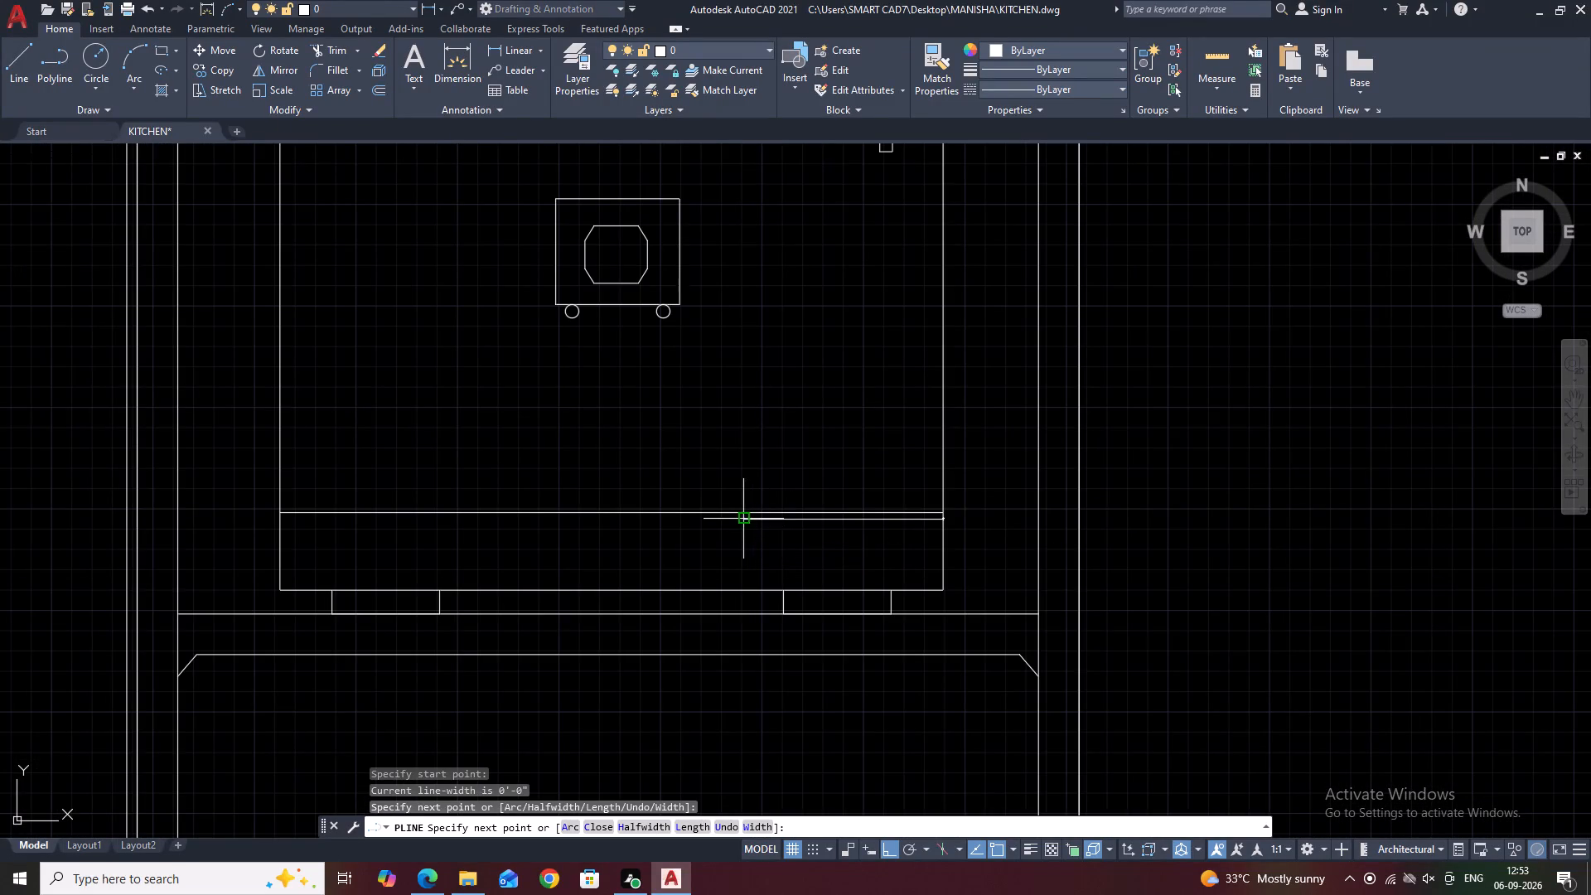
scroll(738, 517, up, 1)
click(737, 511)
key(Escape)
Draw a line along the bottom of the whole kitchen elevation, from its lower-left corner to its lower-right corner.
scroll(917, 530, down, 3)
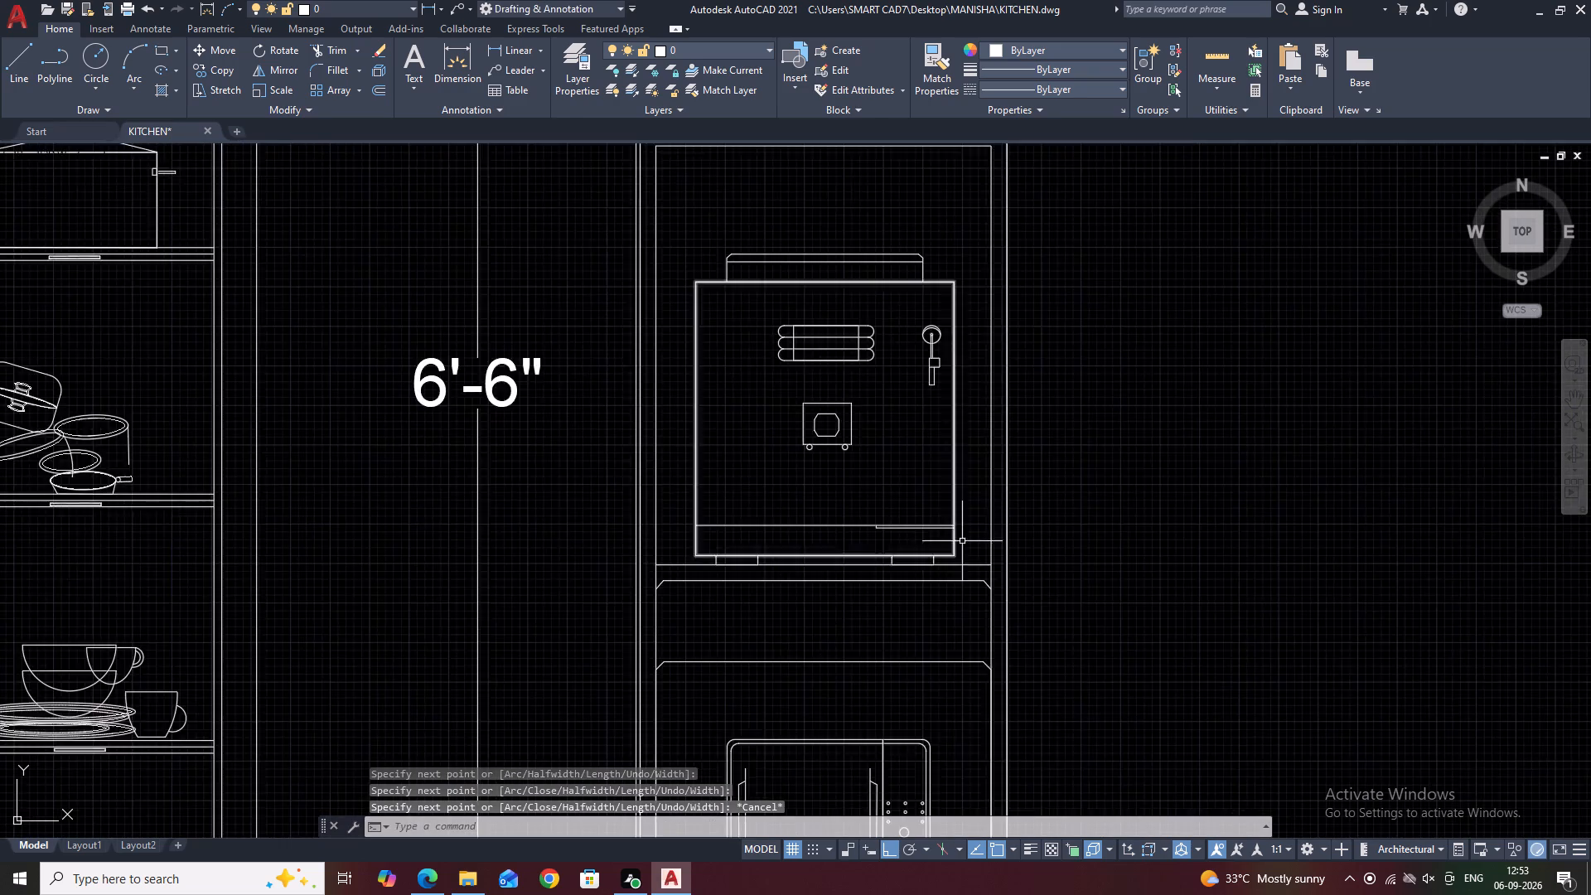
scroll(965, 543, down, 2)
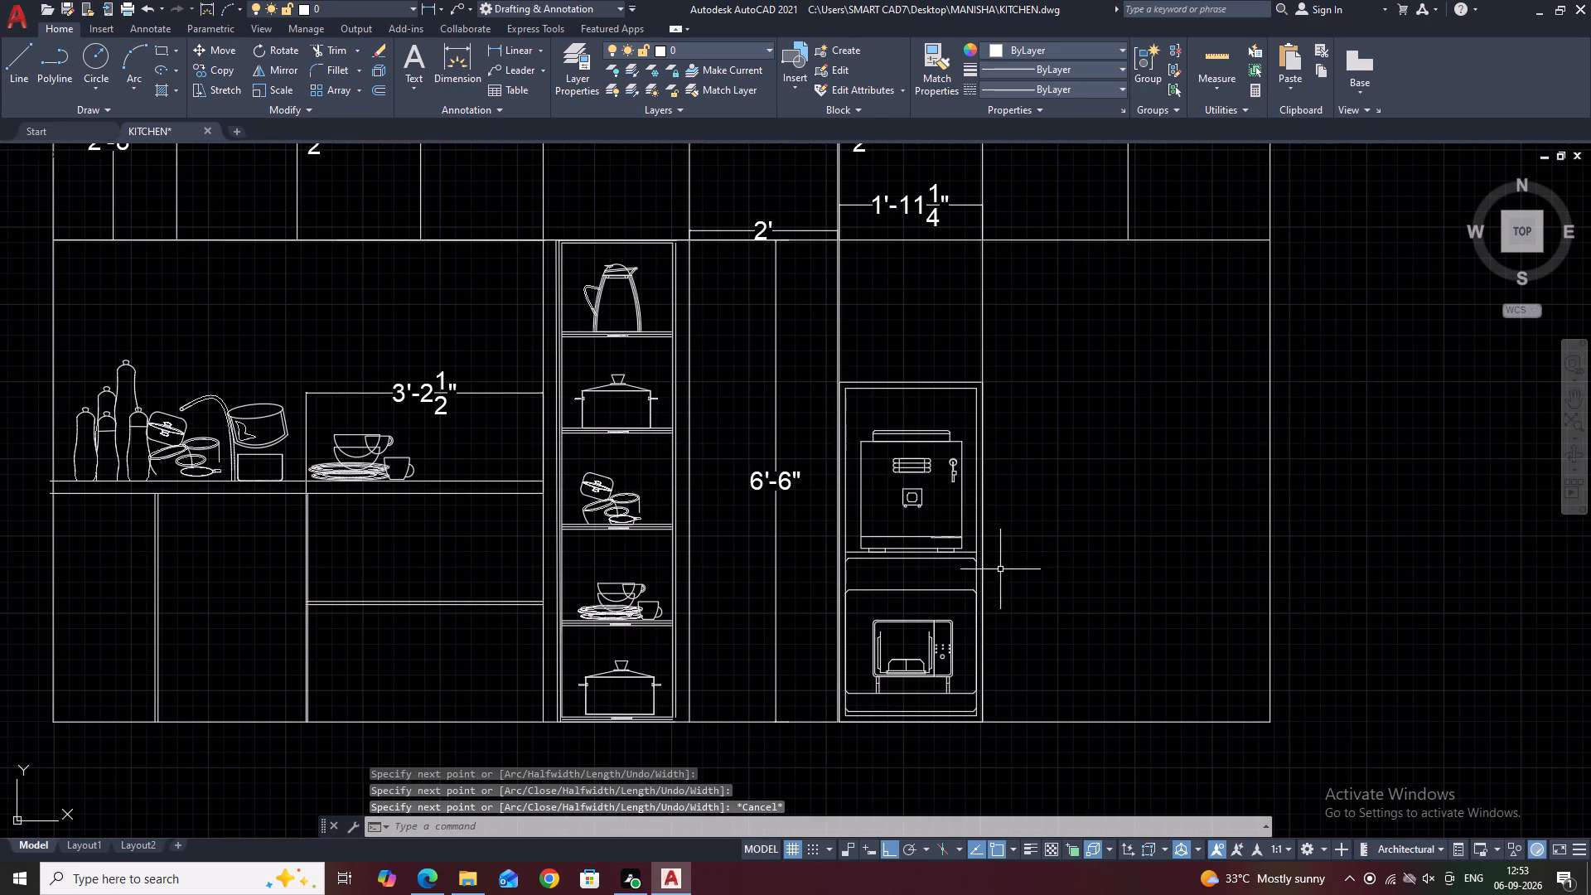
scroll(1047, 574, down, 1)
middle_drag(1295, 510, 1087, 530)
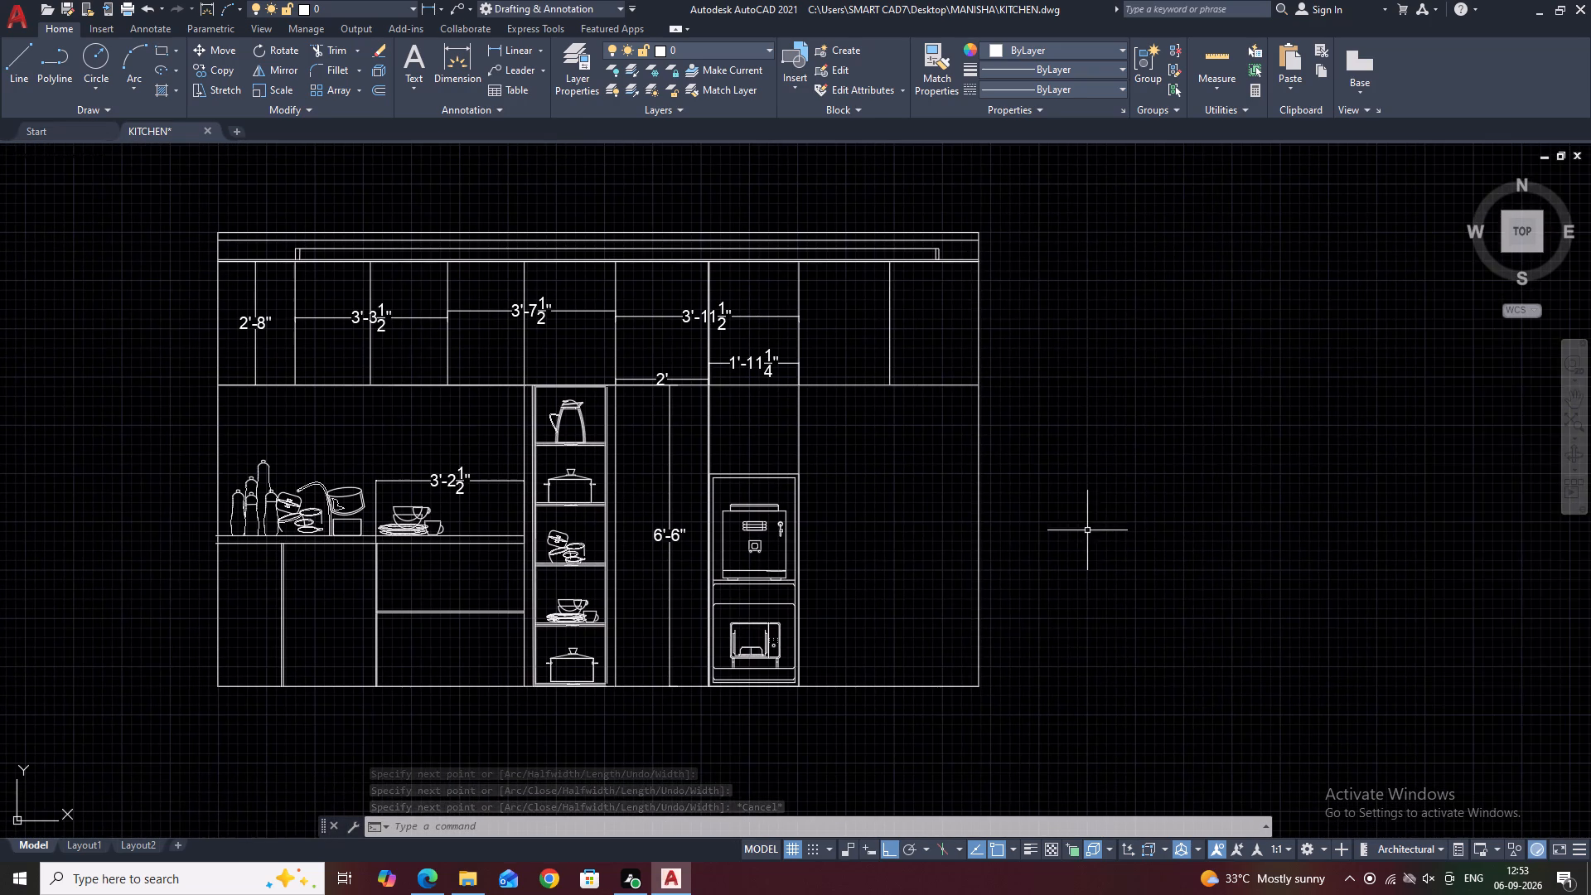
middle_drag(796, 564, 752, 537)
middle_drag(781, 542, 878, 527)
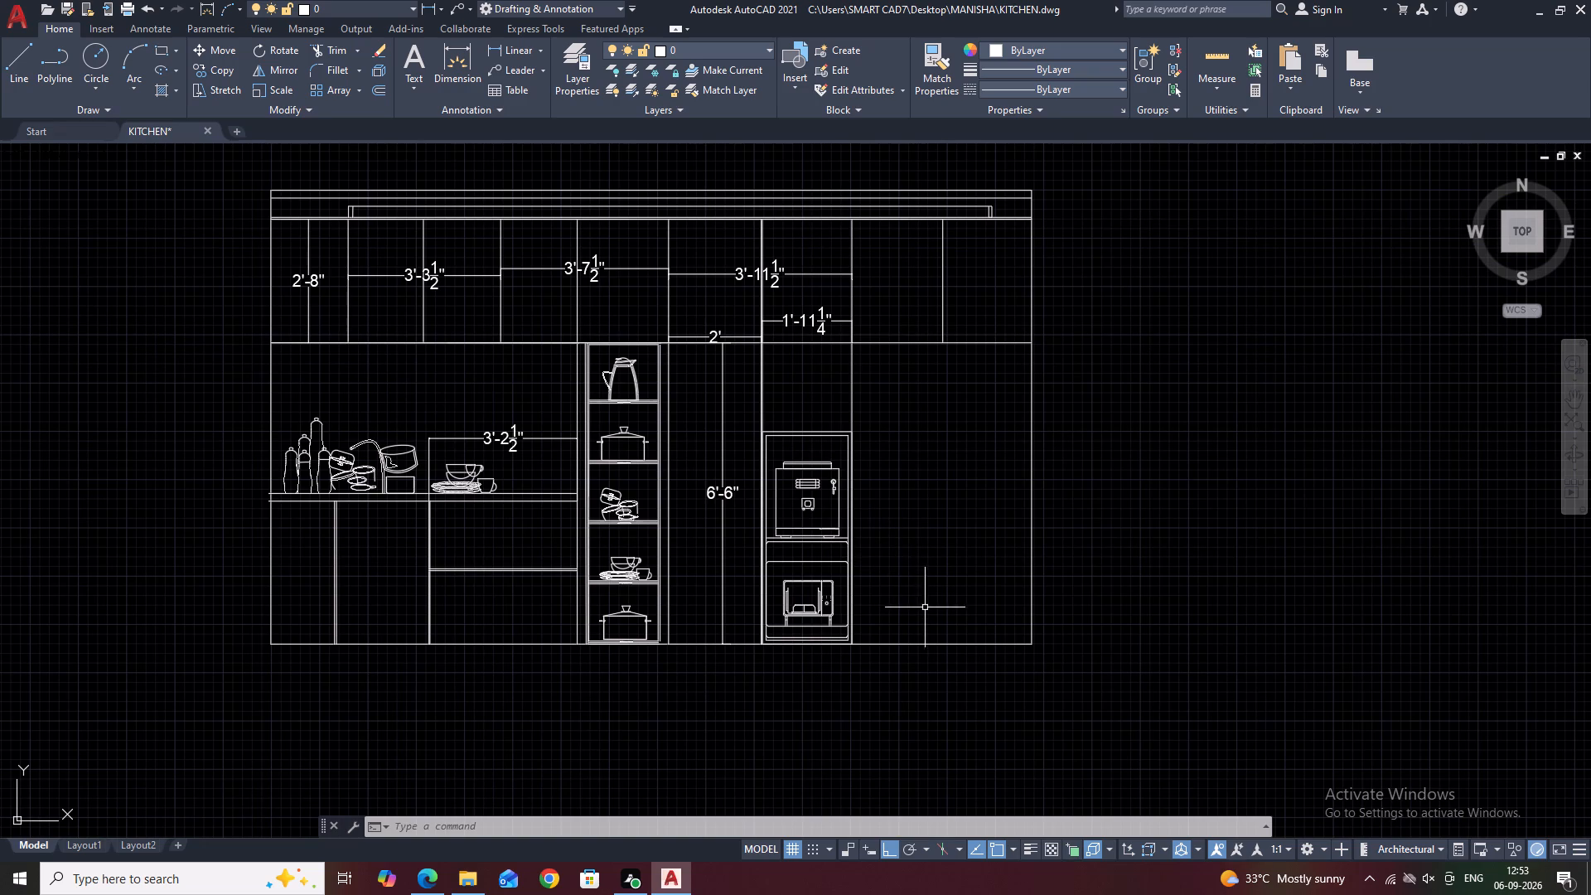
middle_drag(920, 652, 1099, 550)
text(L)
key(space)
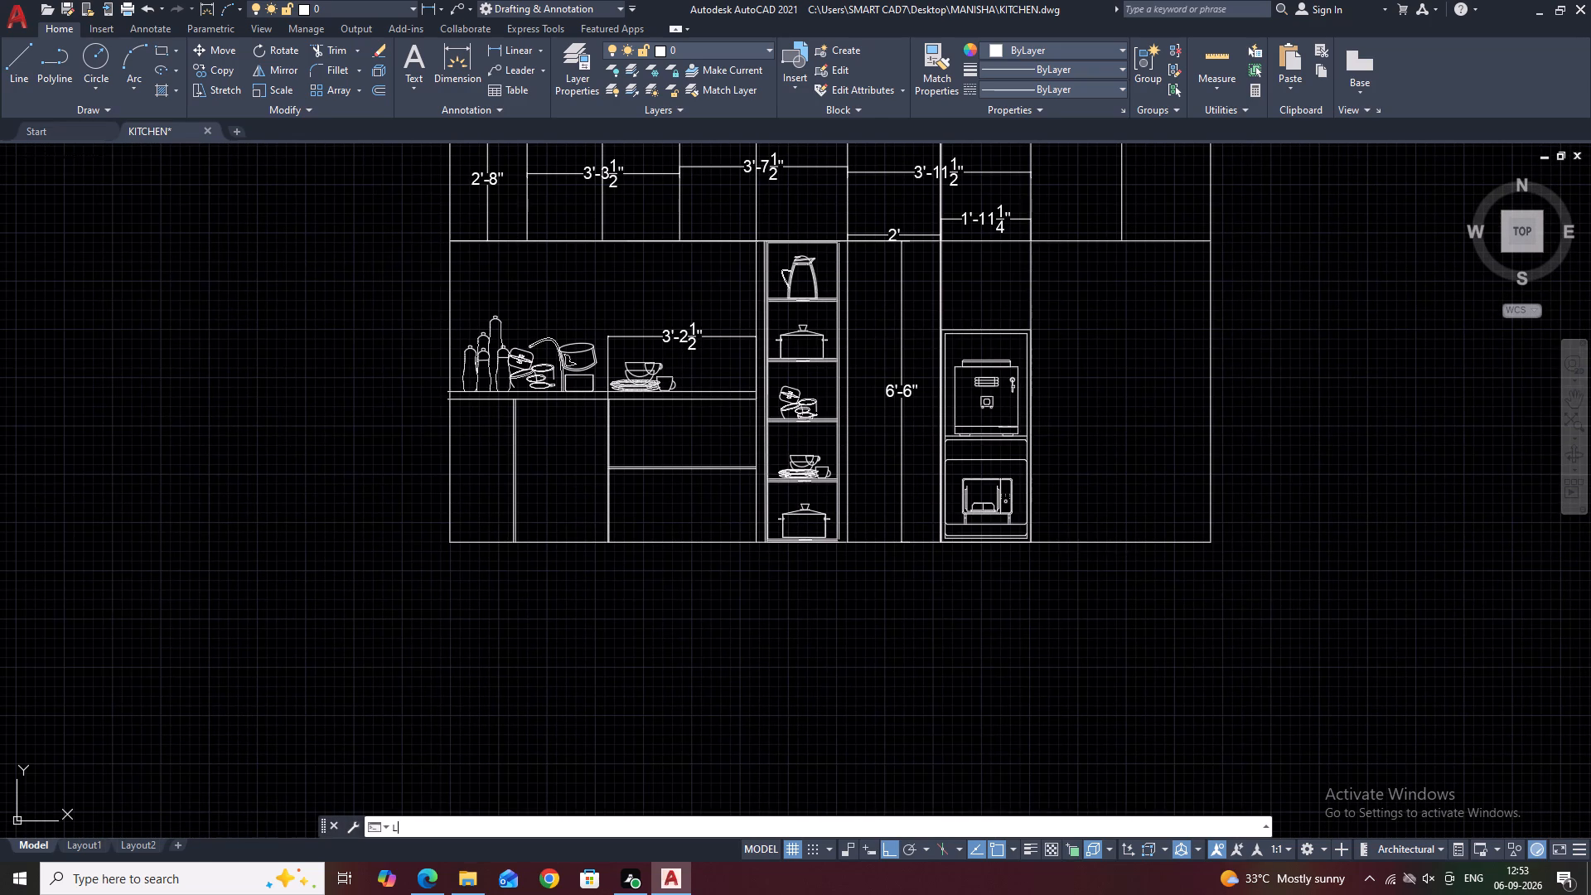
click(452, 542)
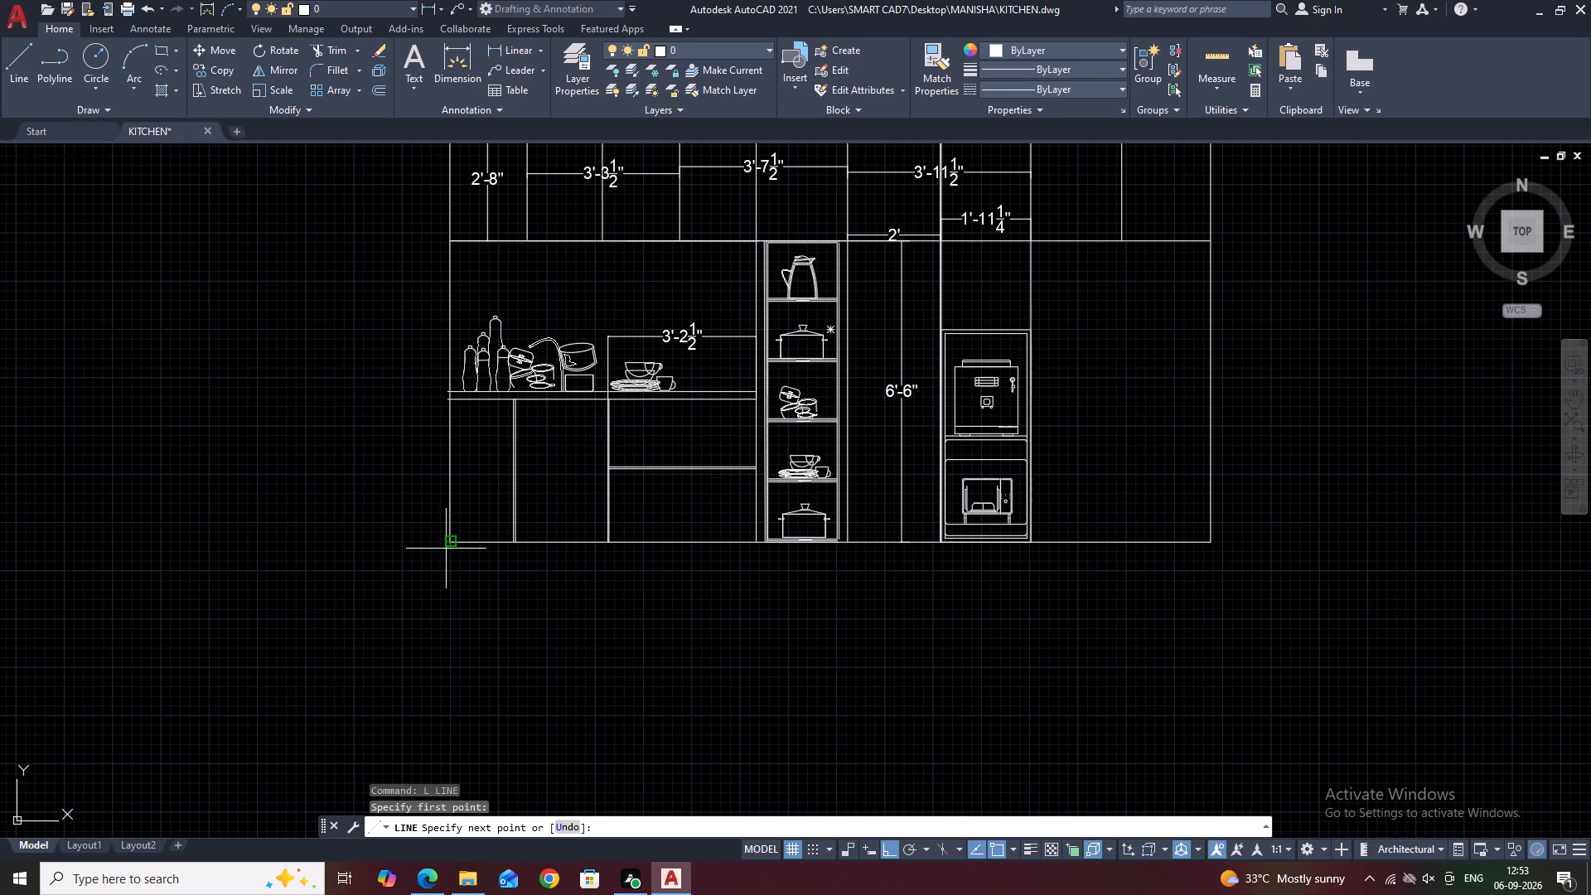
click(1210, 541)
key(Escape)
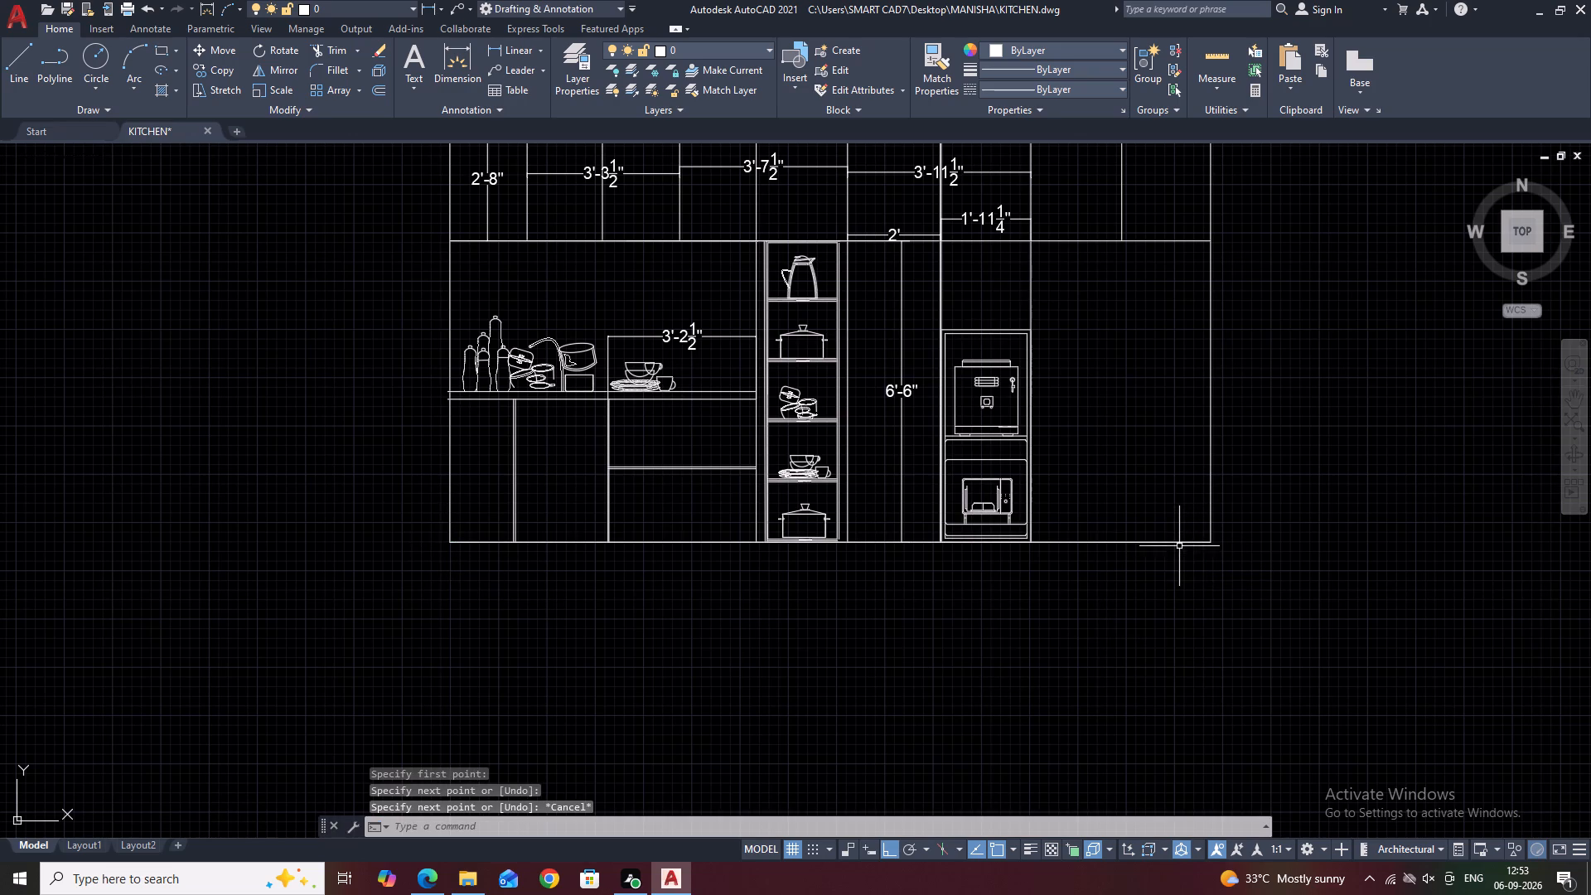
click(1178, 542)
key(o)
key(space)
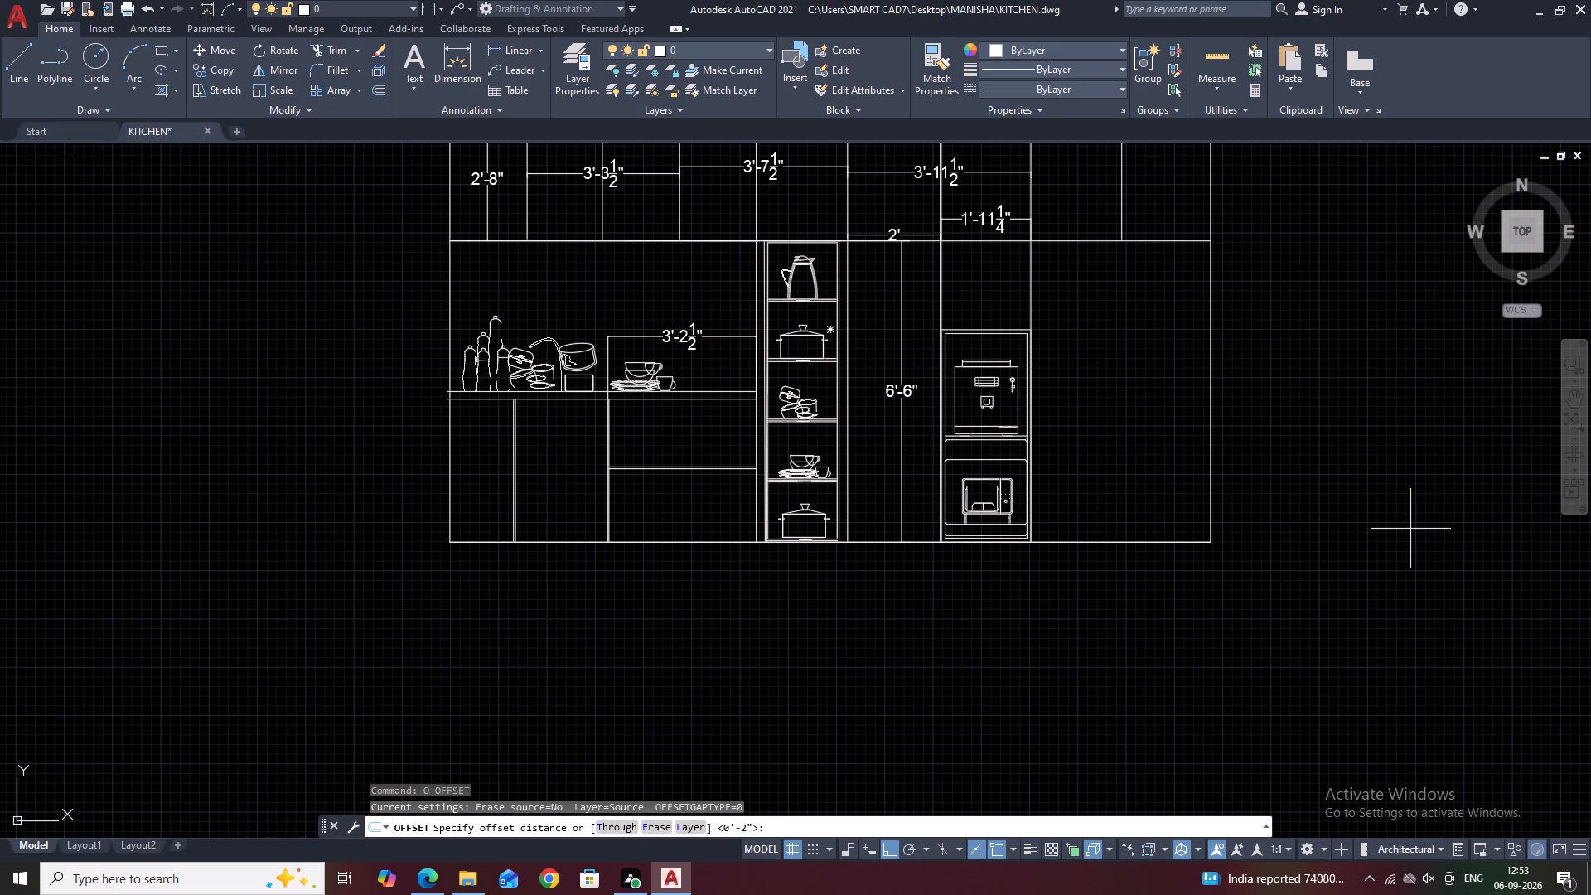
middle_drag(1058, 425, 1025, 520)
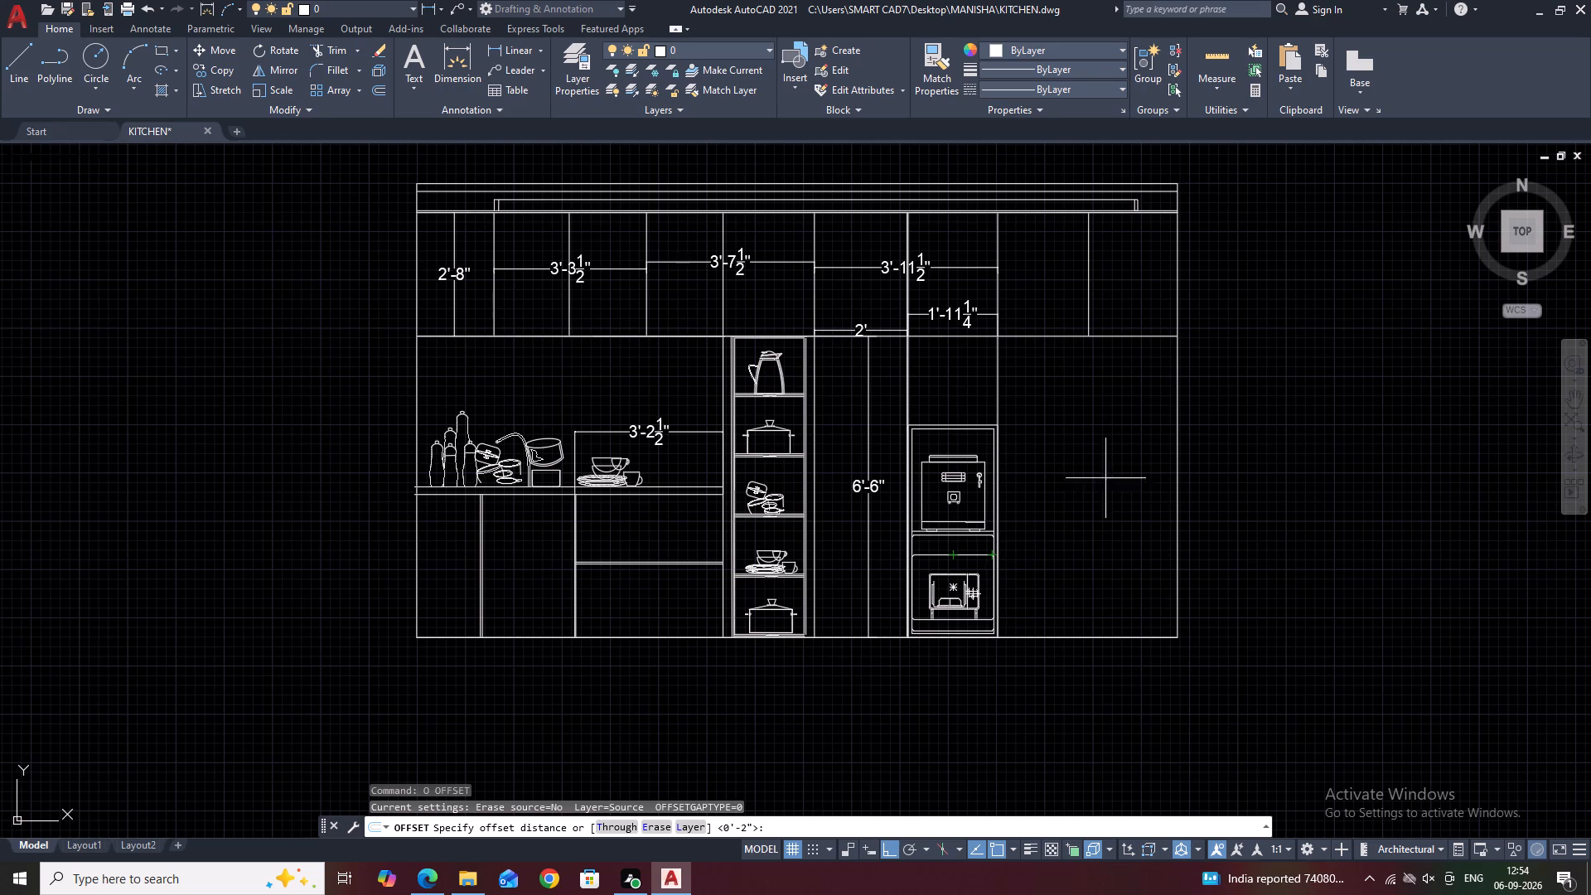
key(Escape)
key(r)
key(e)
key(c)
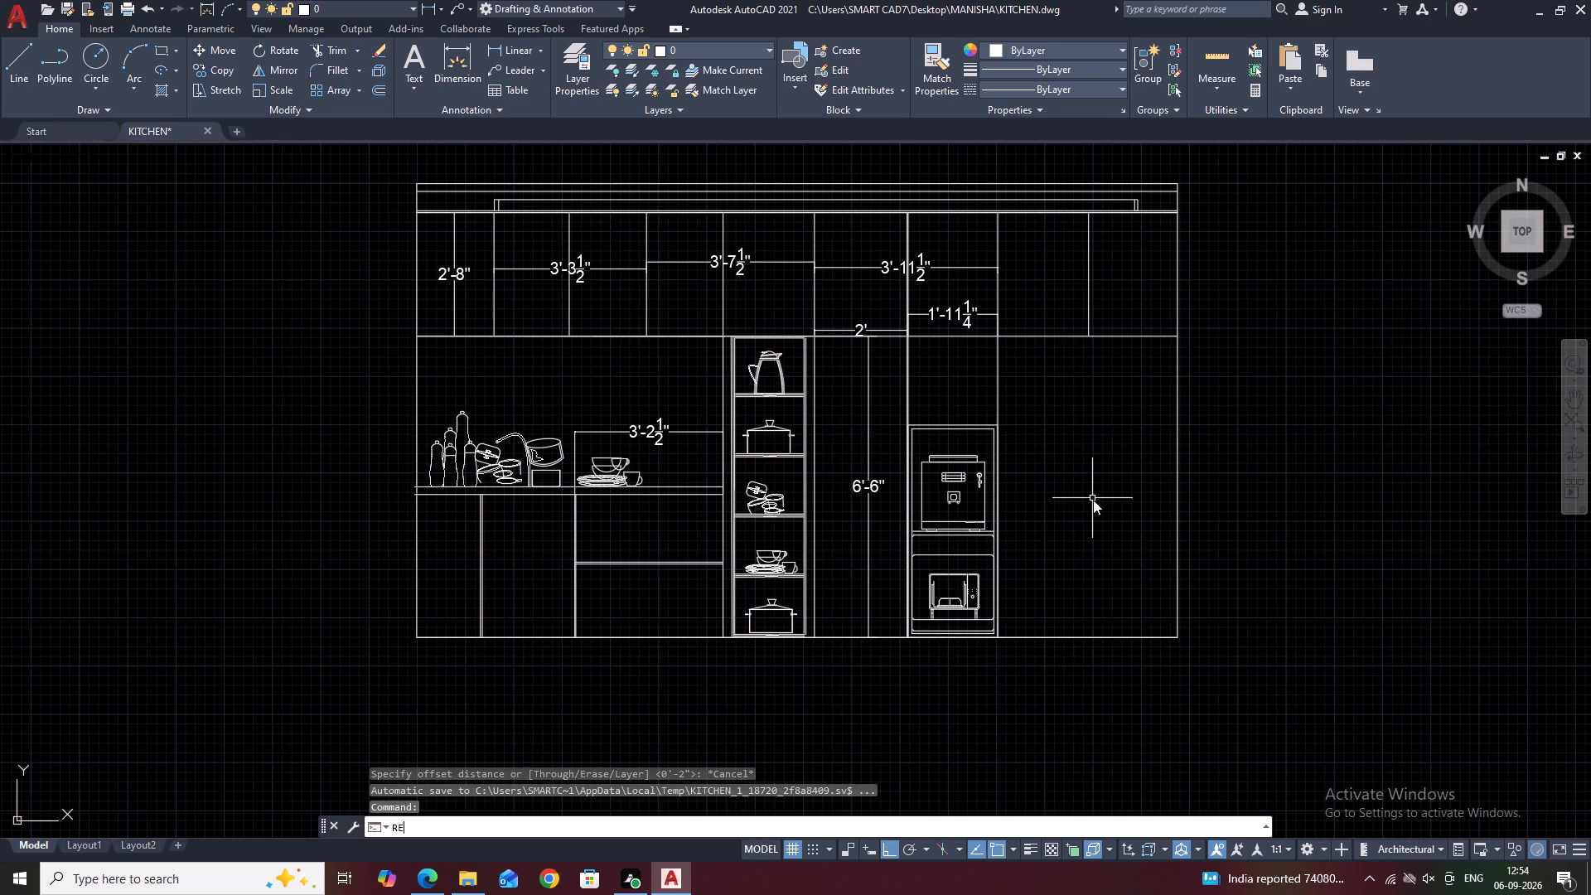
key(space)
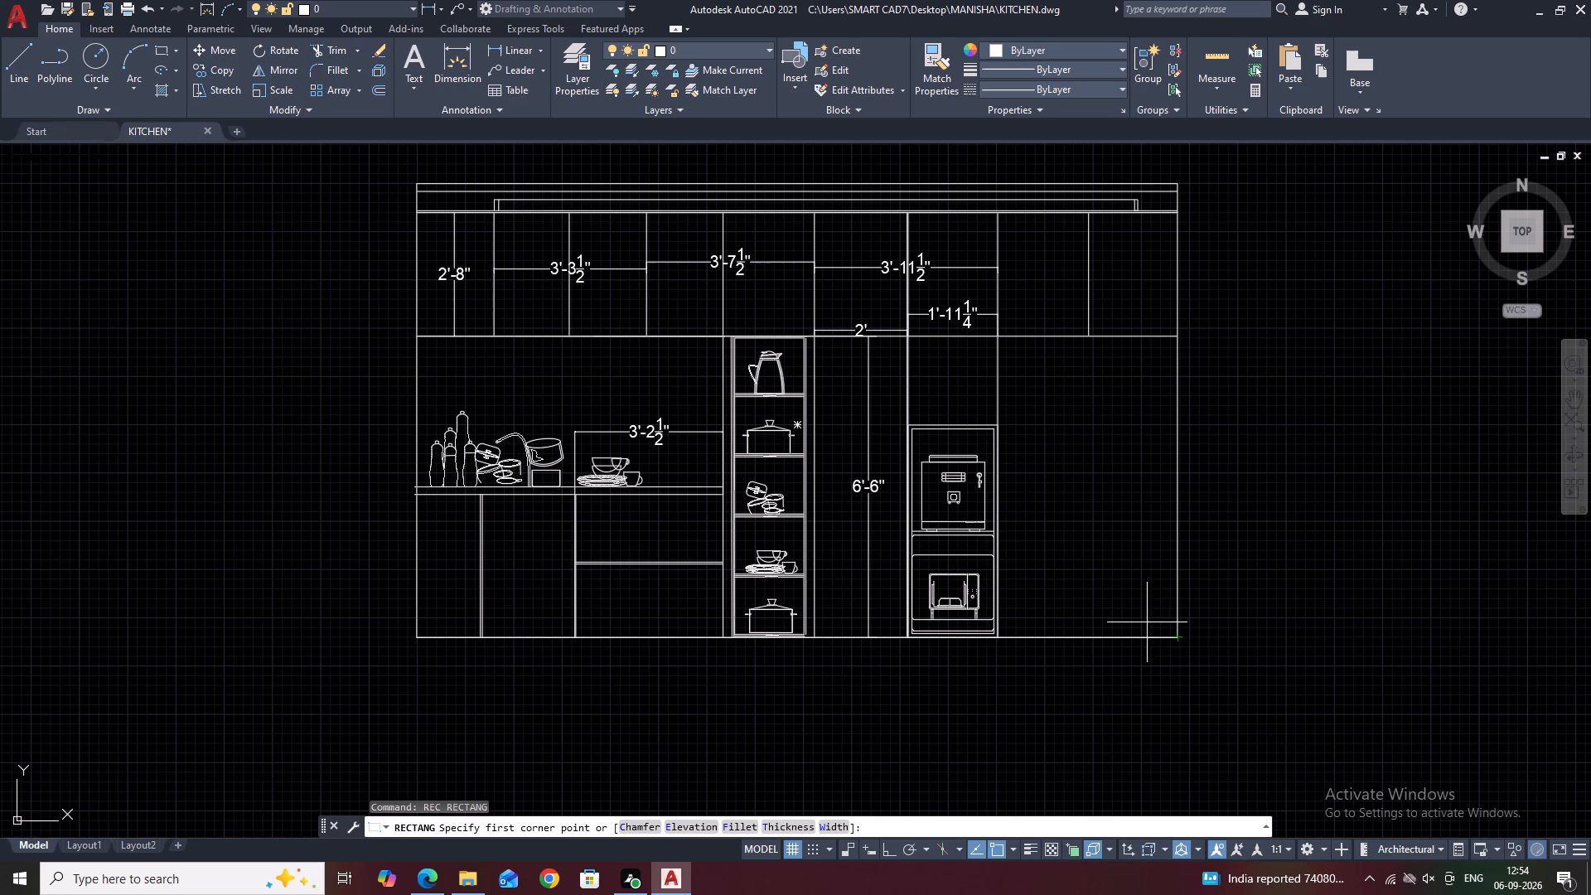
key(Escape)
Draw a vertical line over the elevation's right edge up from the lower-right corner, and stretch its upper end slightly higher.
middle_drag(1213, 326, 1221, 389)
text(L)
key(space)
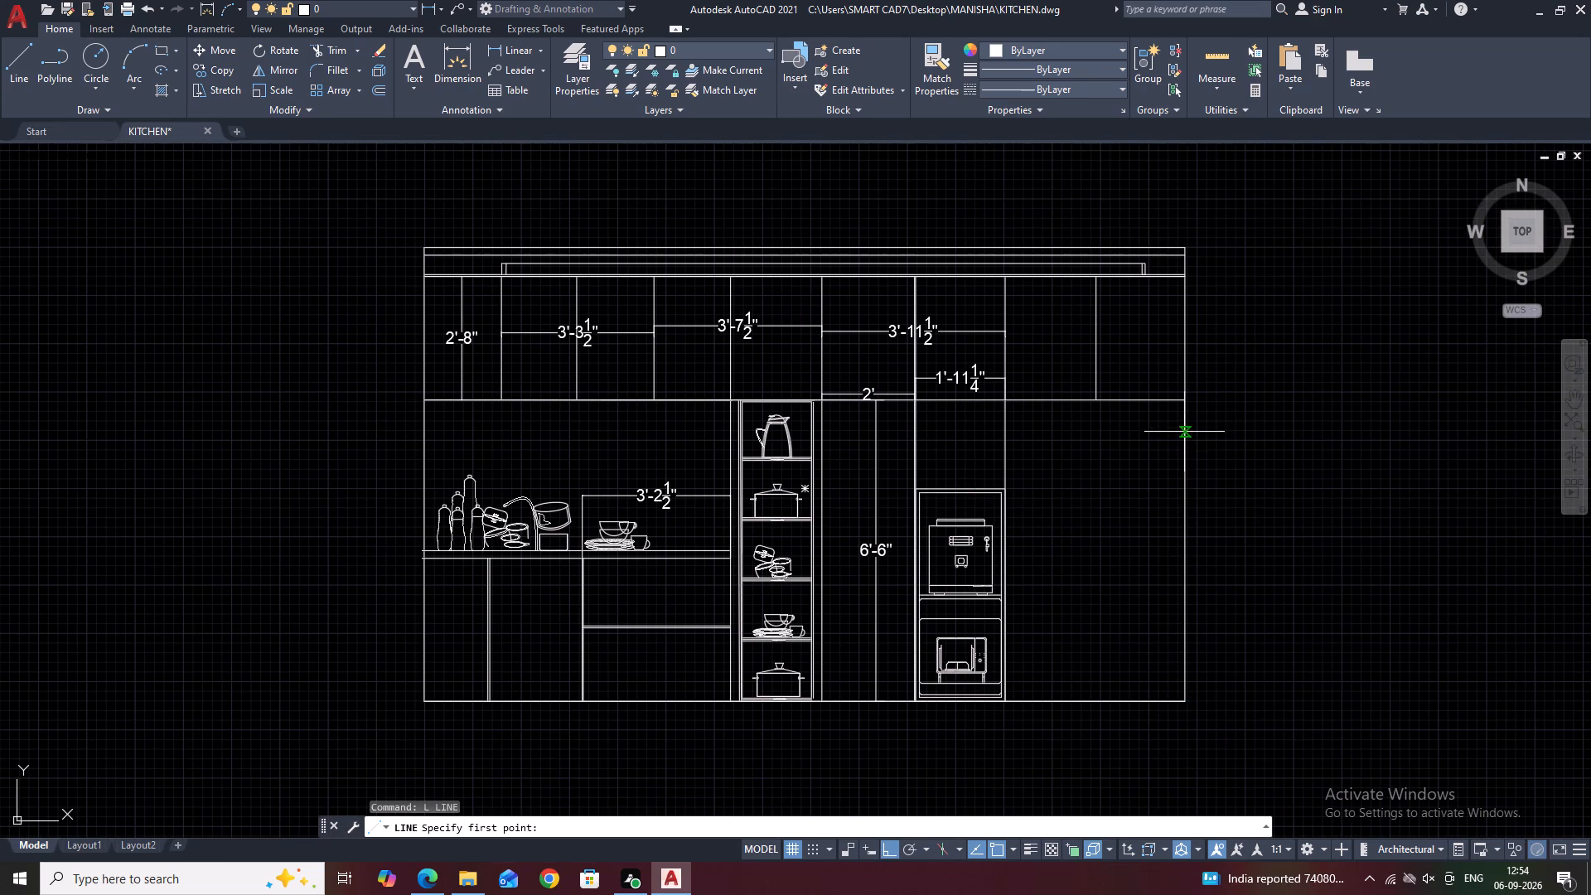
click(1184, 458)
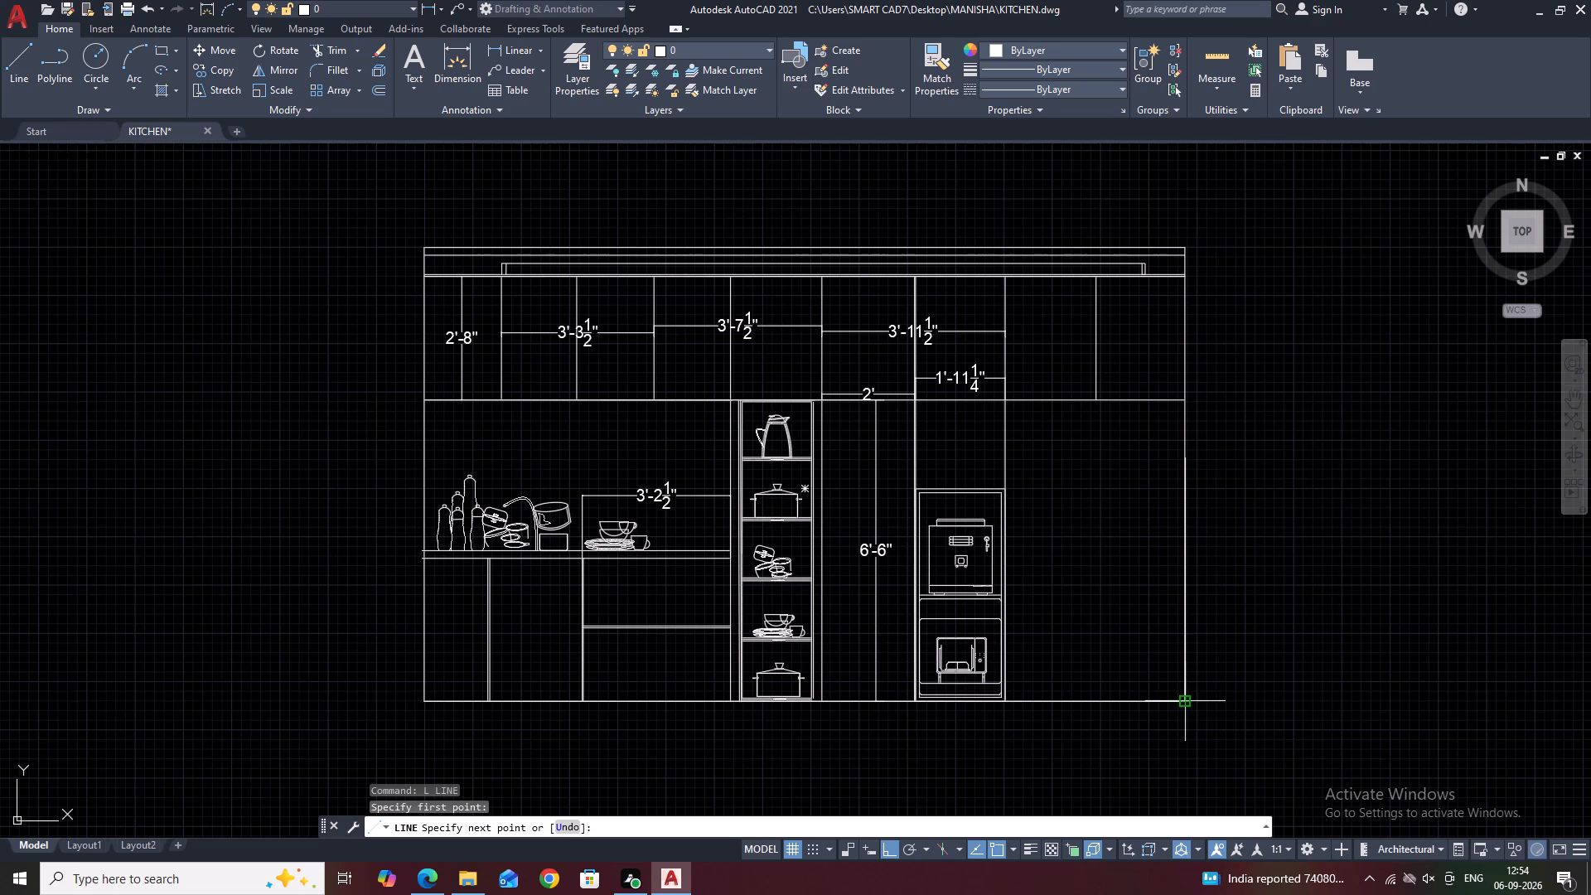
click(1190, 702)
key(Escape)
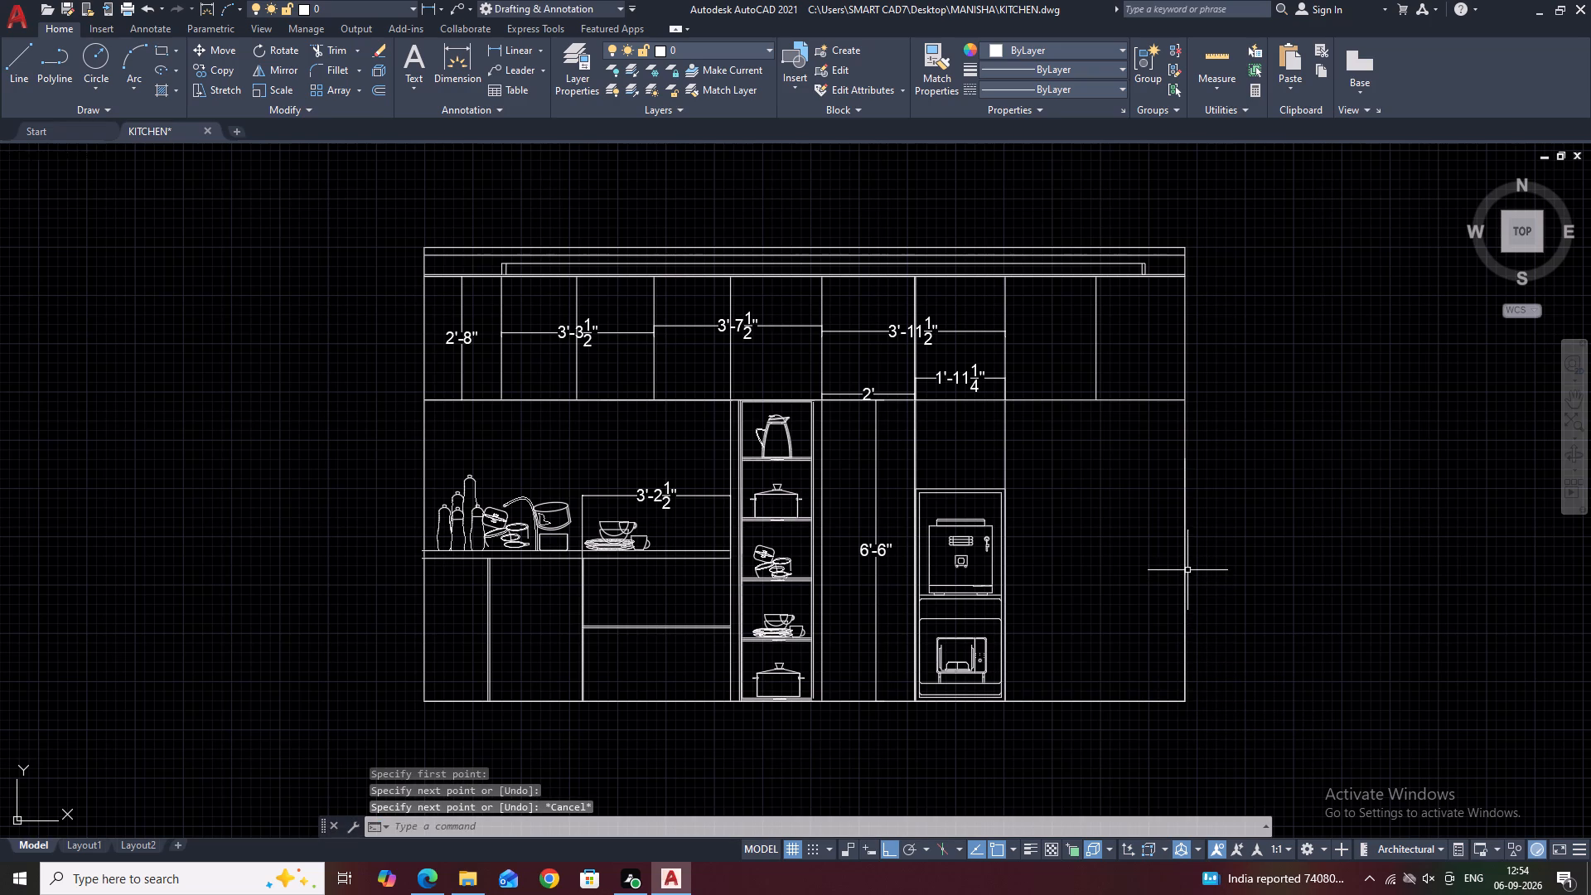
click(1187, 570)
scroll(1193, 453, up, 2)
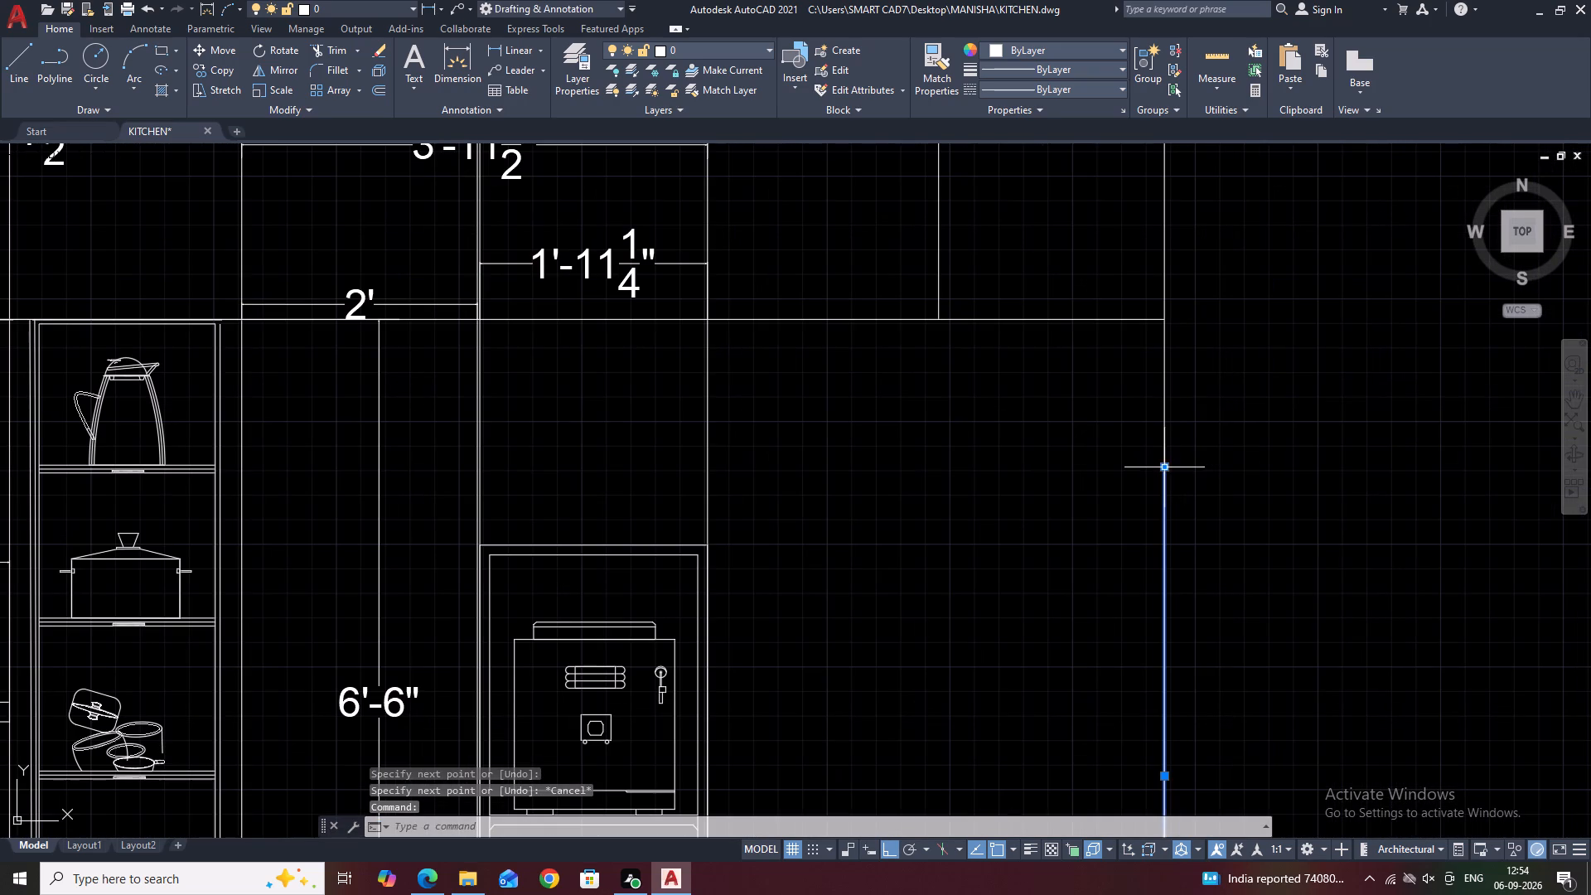
click(1162, 464)
click(1162, 434)
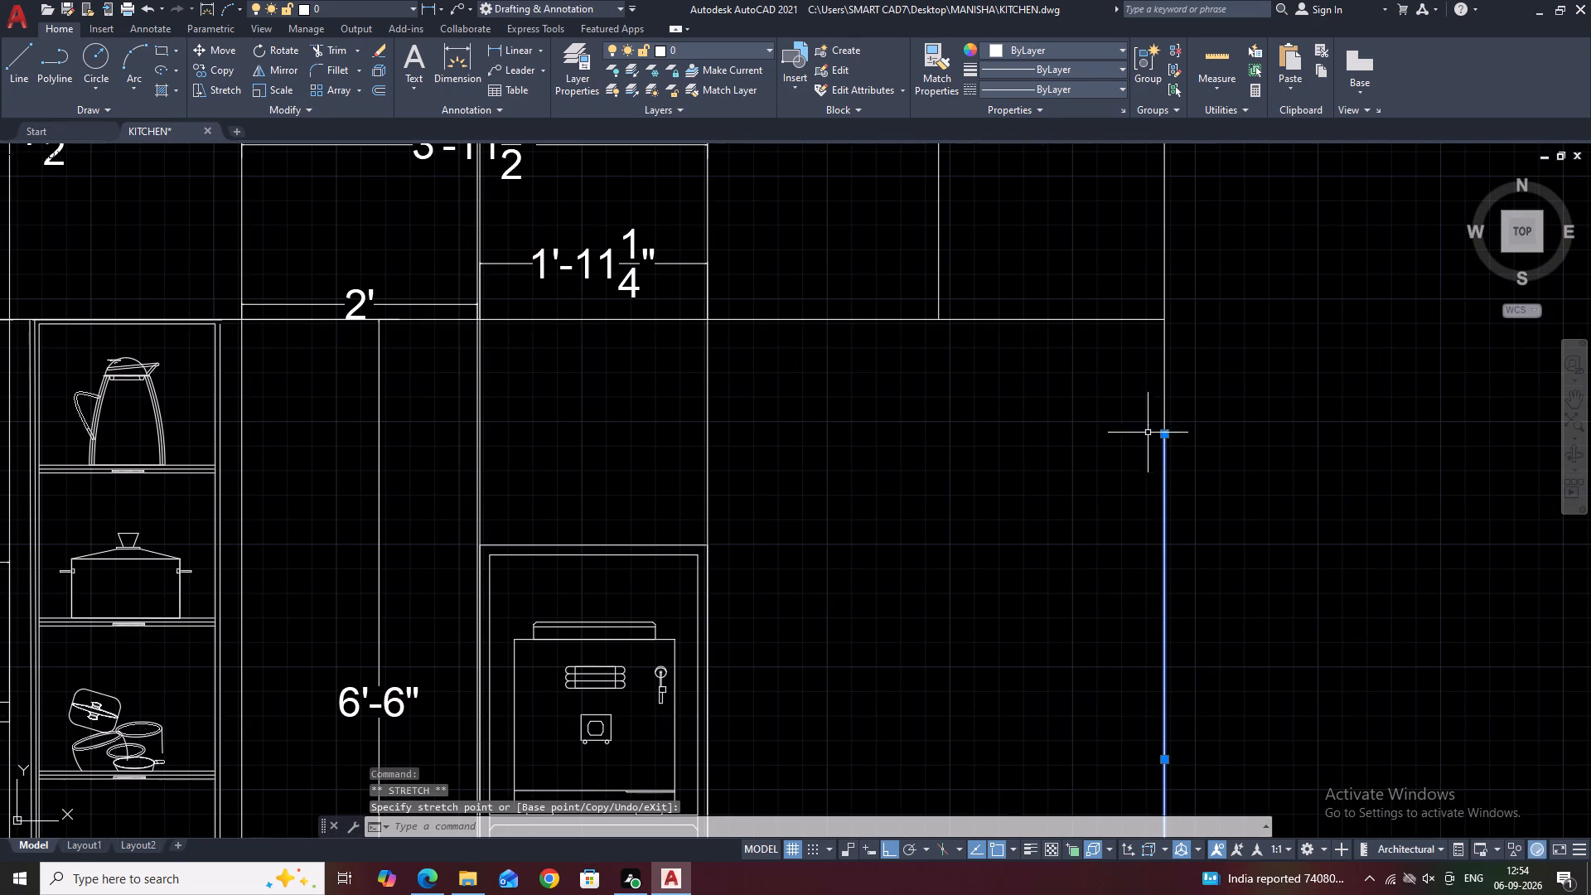
Offset the vertical line 1" inward from the elevation's right edge and erase the original line.
key(o)
key(space)
text(1)
key(space)
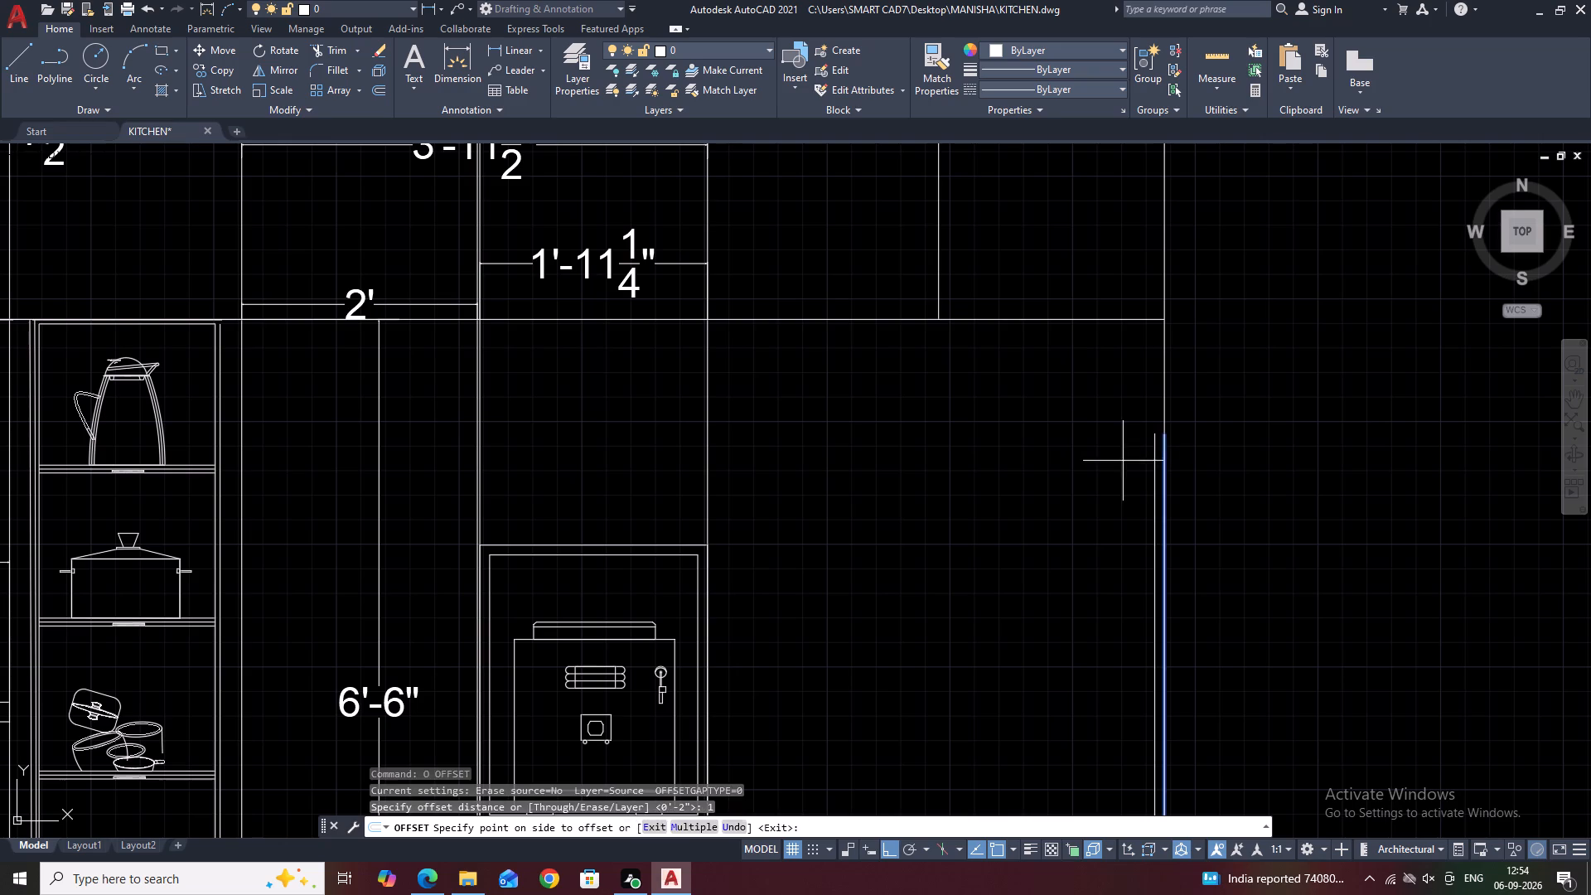
click(1123, 461)
key(Escape)
click(1165, 441)
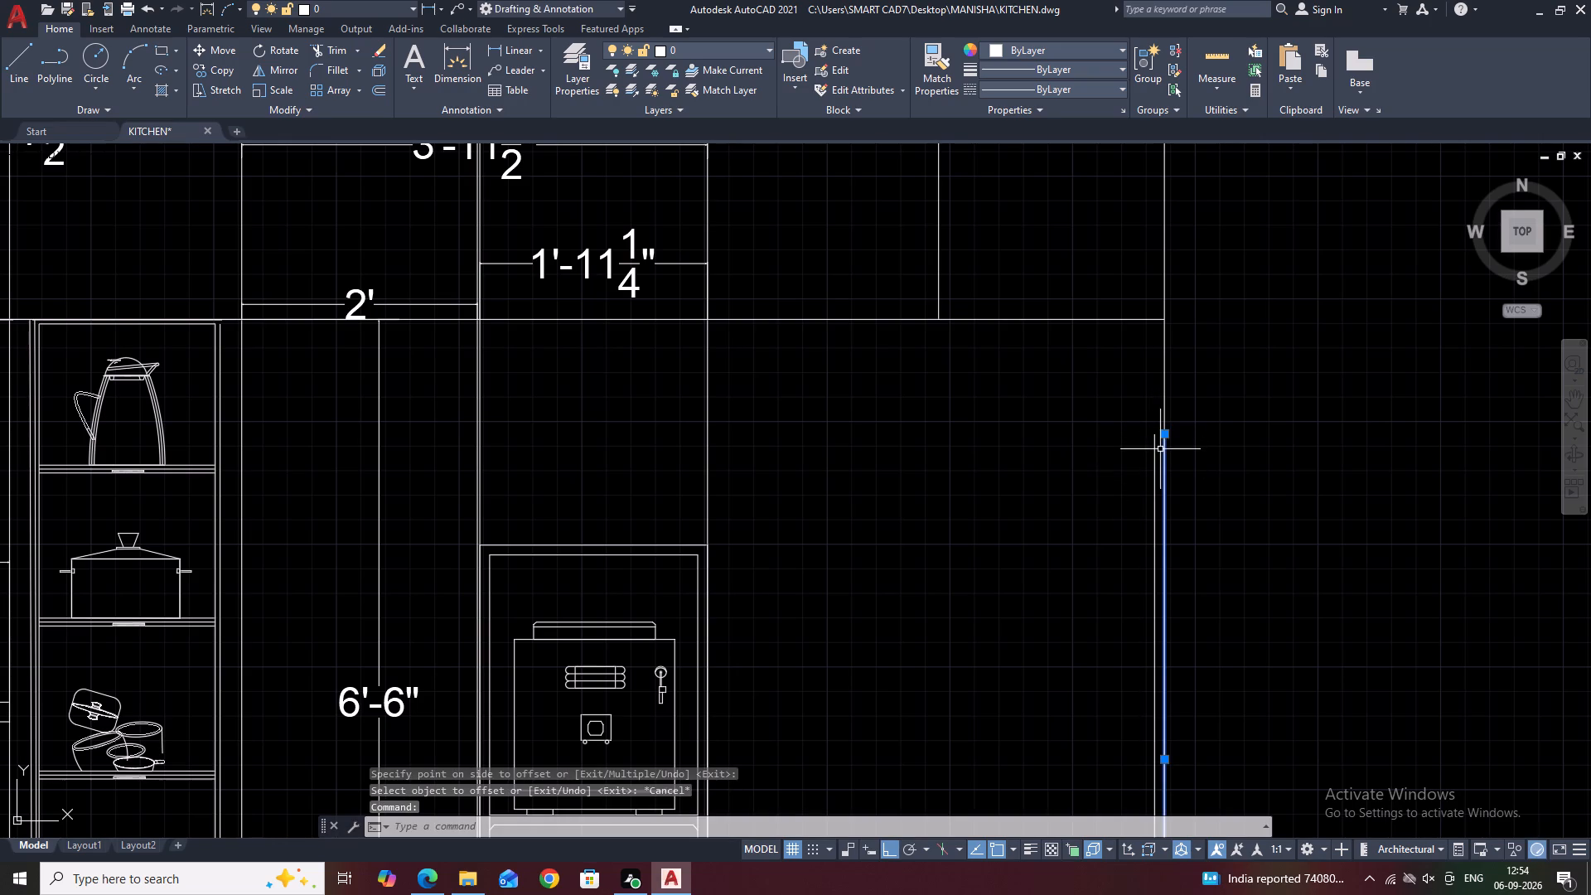
key(Delete)
Draw a polyline from the offset line's top: about 3' left, about 5'-6" down to the floor, 1" up, and right to the offset line.
scroll(1107, 426, down, 2)
middle_drag(1224, 455, 1245, 371)
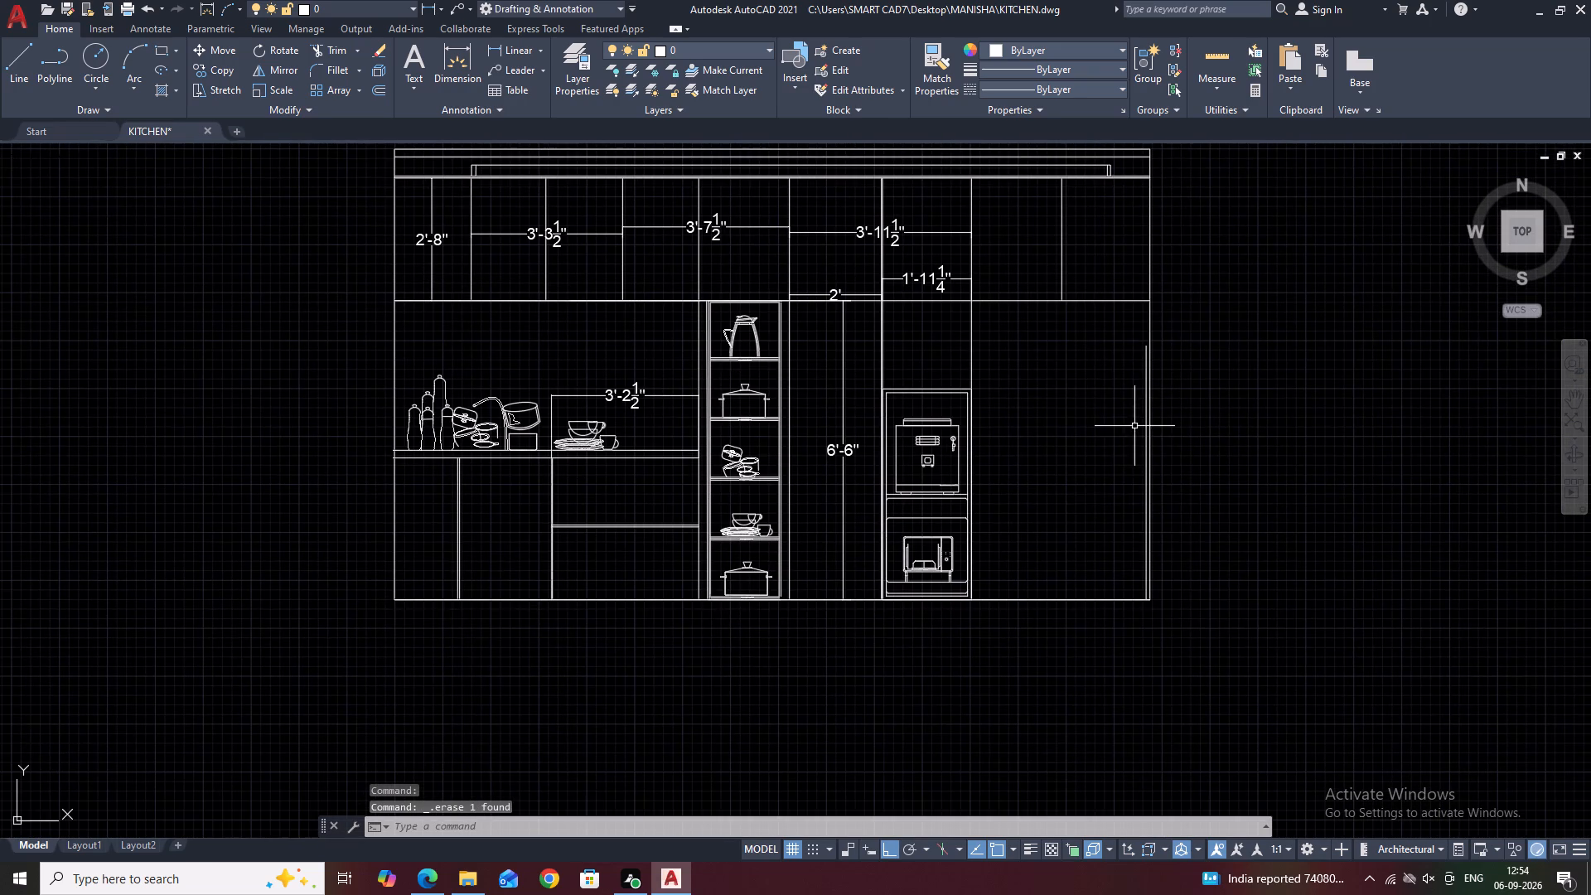
middle_drag(1182, 533, 1195, 547)
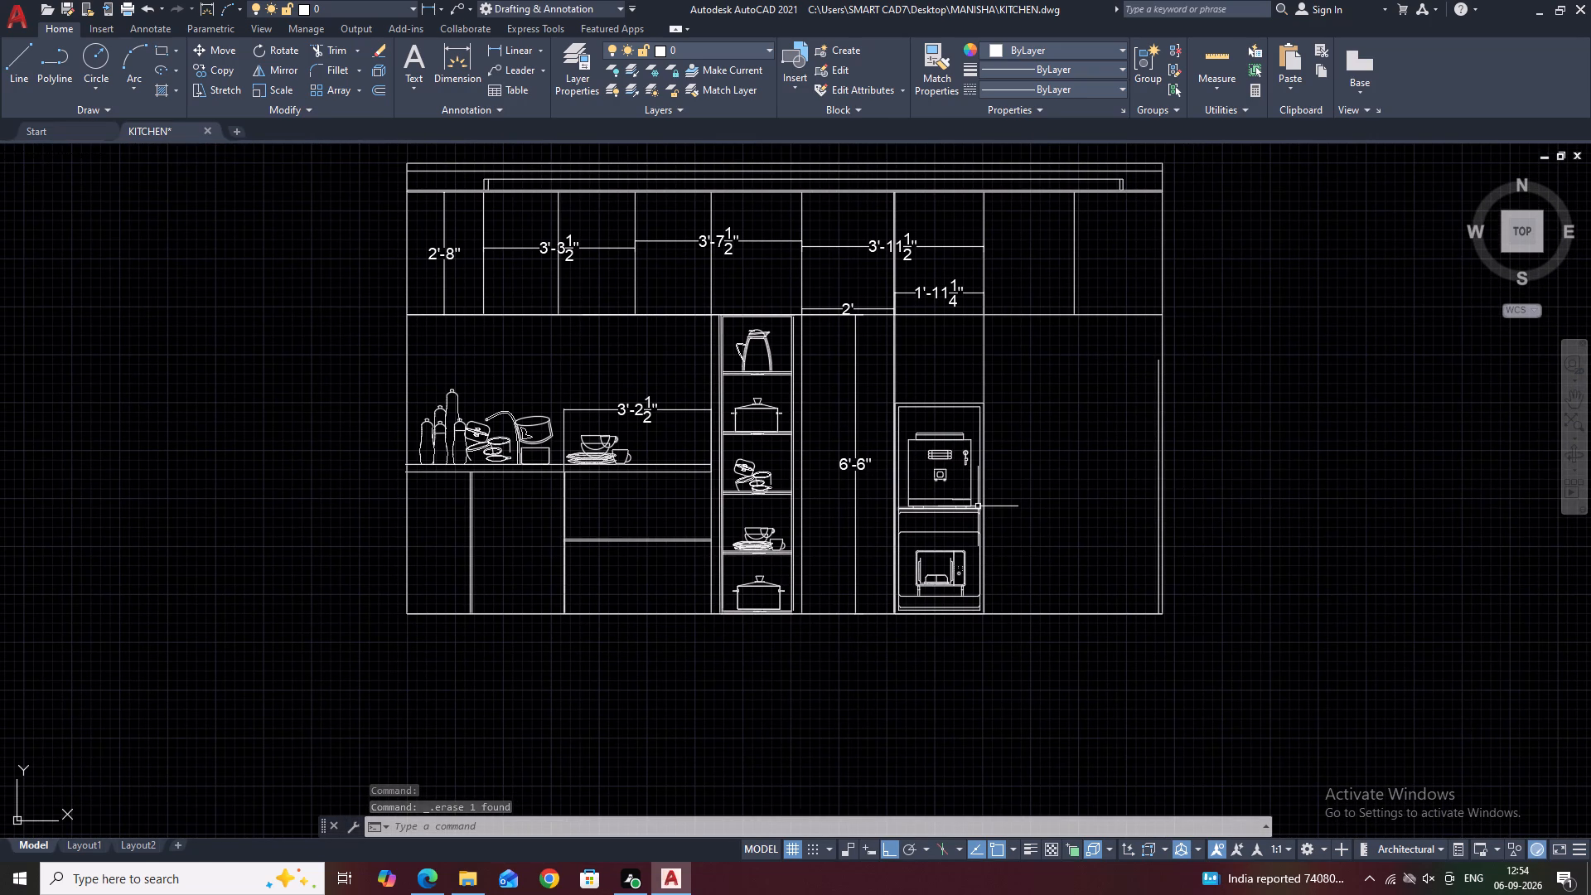
key(p)
key(l)
key(space)
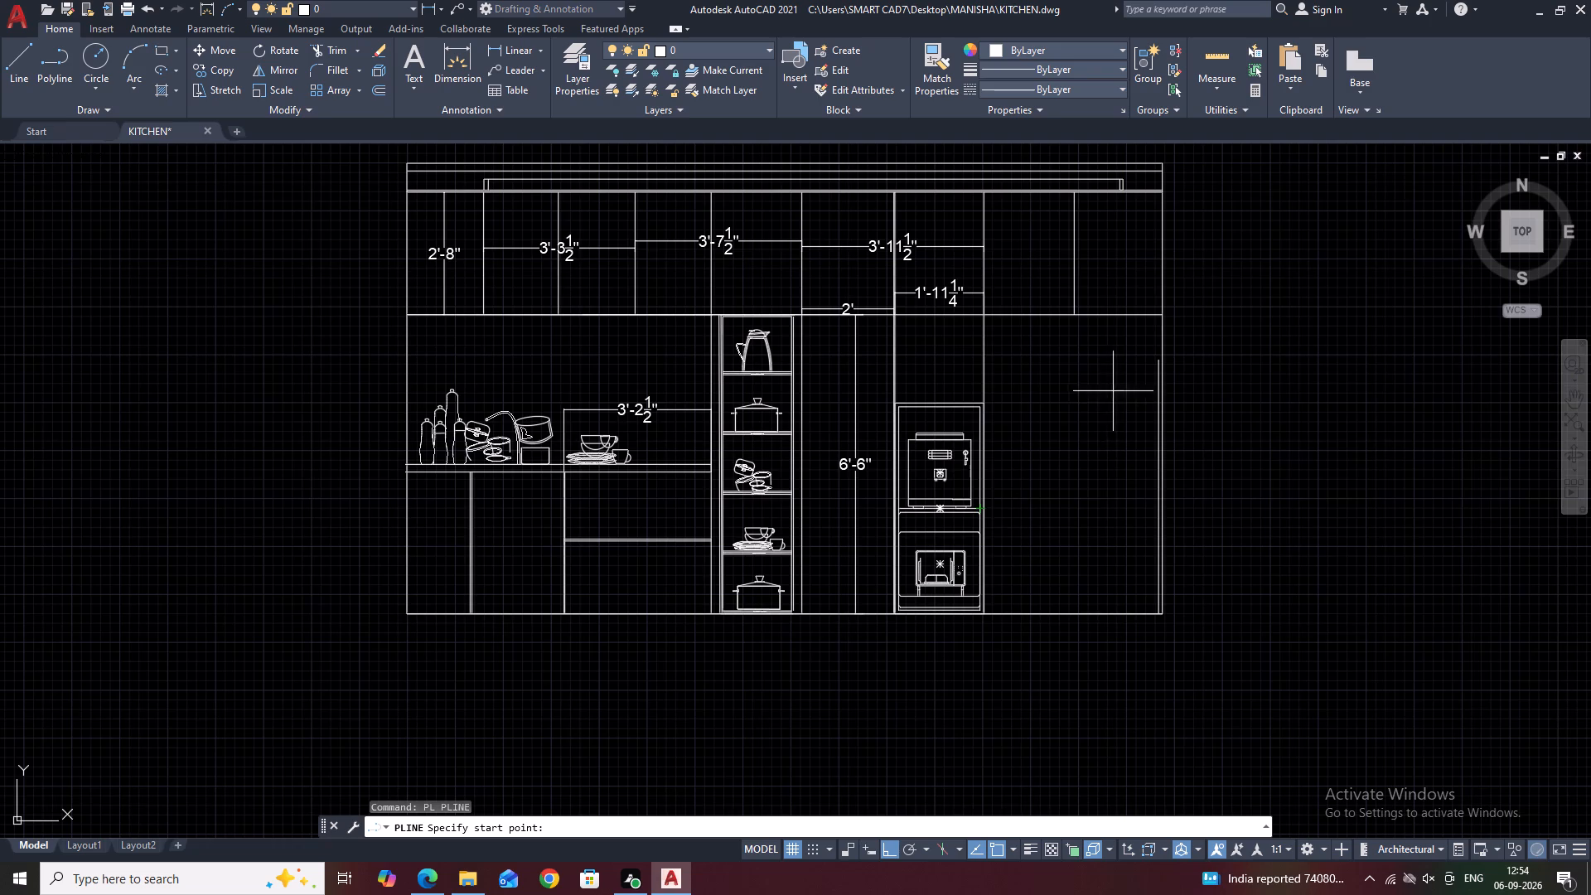
scroll(1142, 358, up, 2)
click(1175, 361)
scroll(908, 389, down, 1)
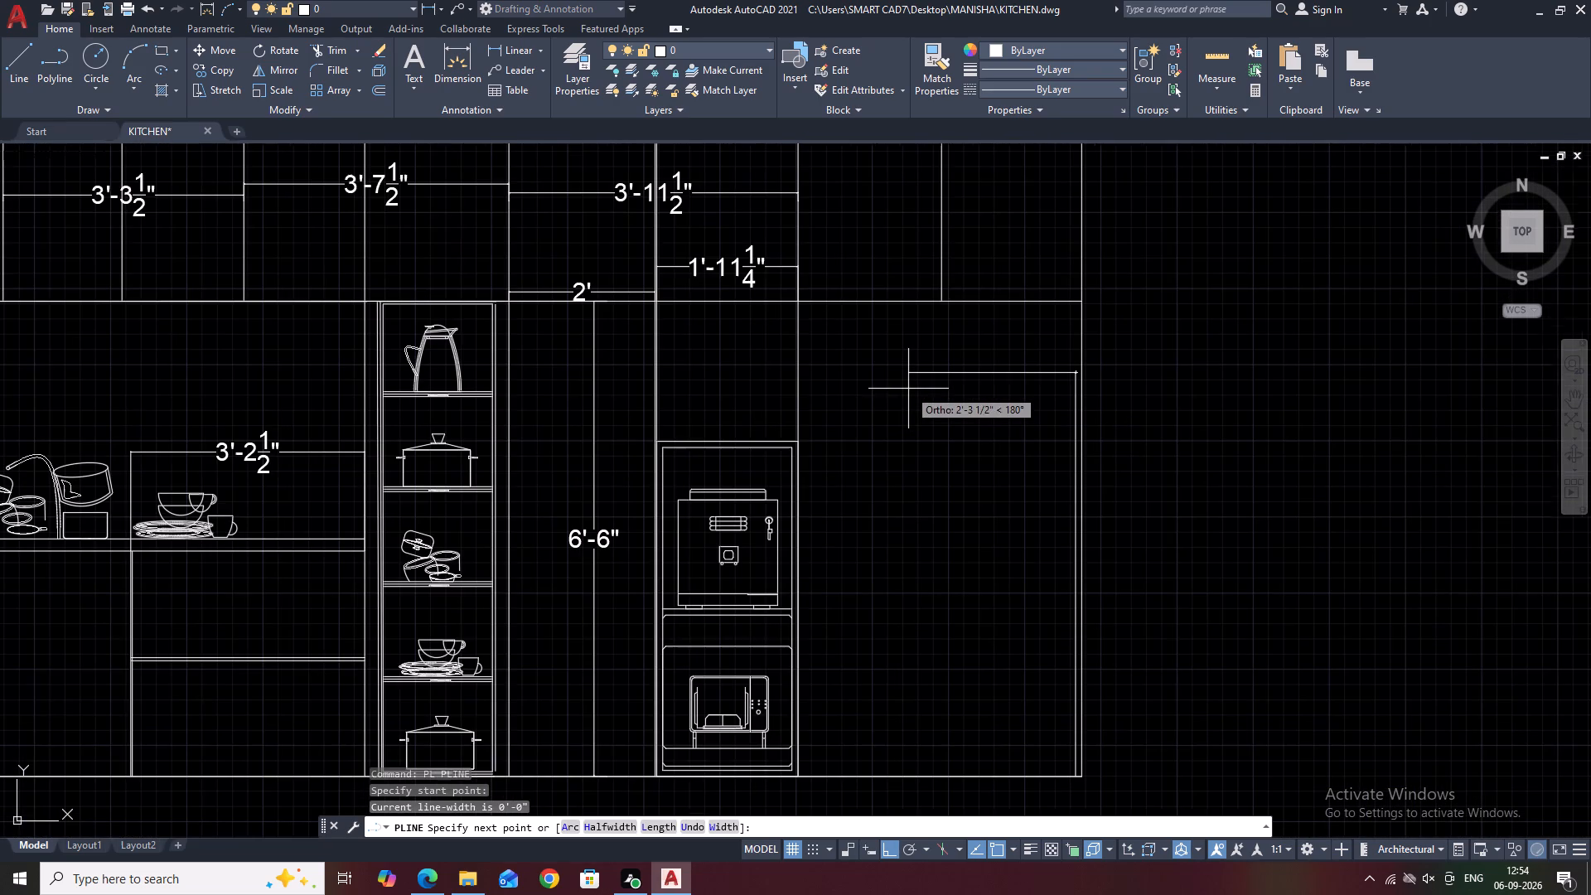
click(844, 373)
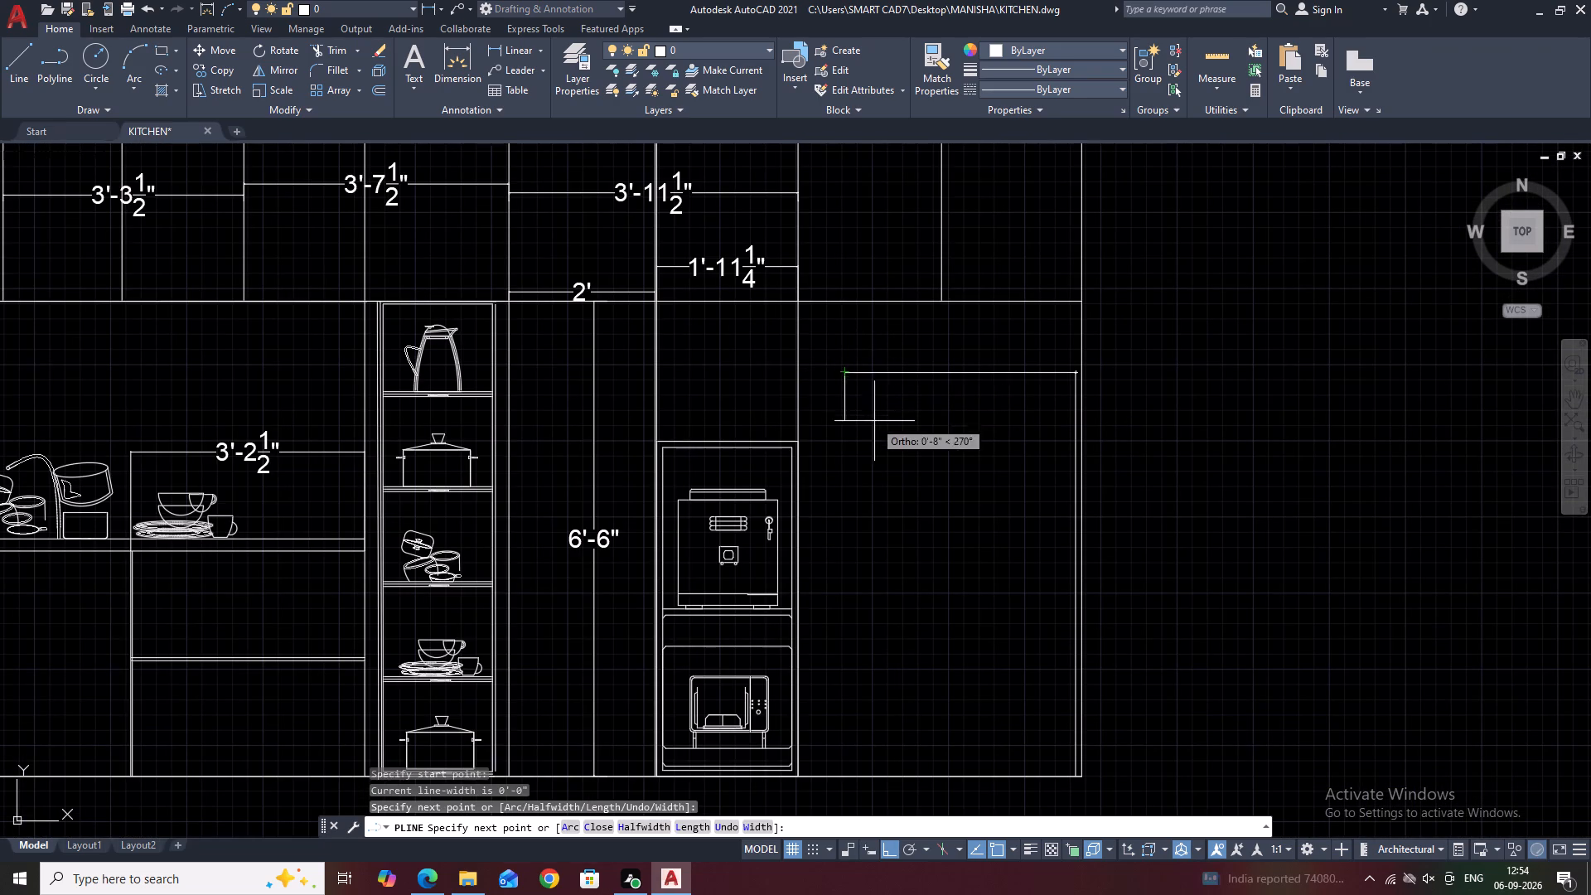
scroll(874, 421, down, 1)
scroll(849, 631, up, 2)
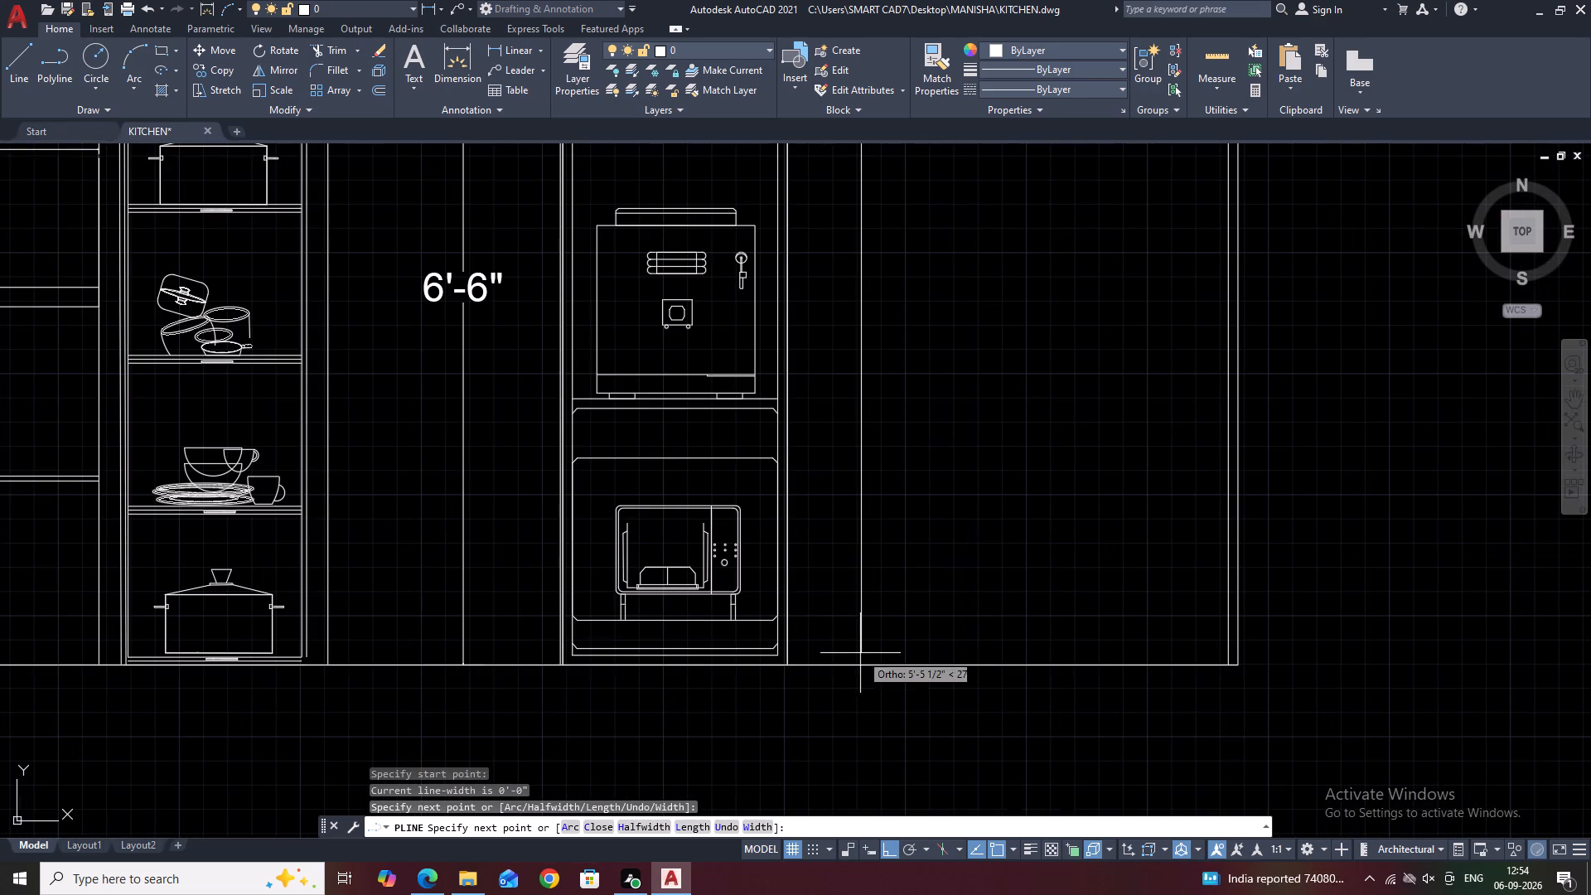
click(861, 661)
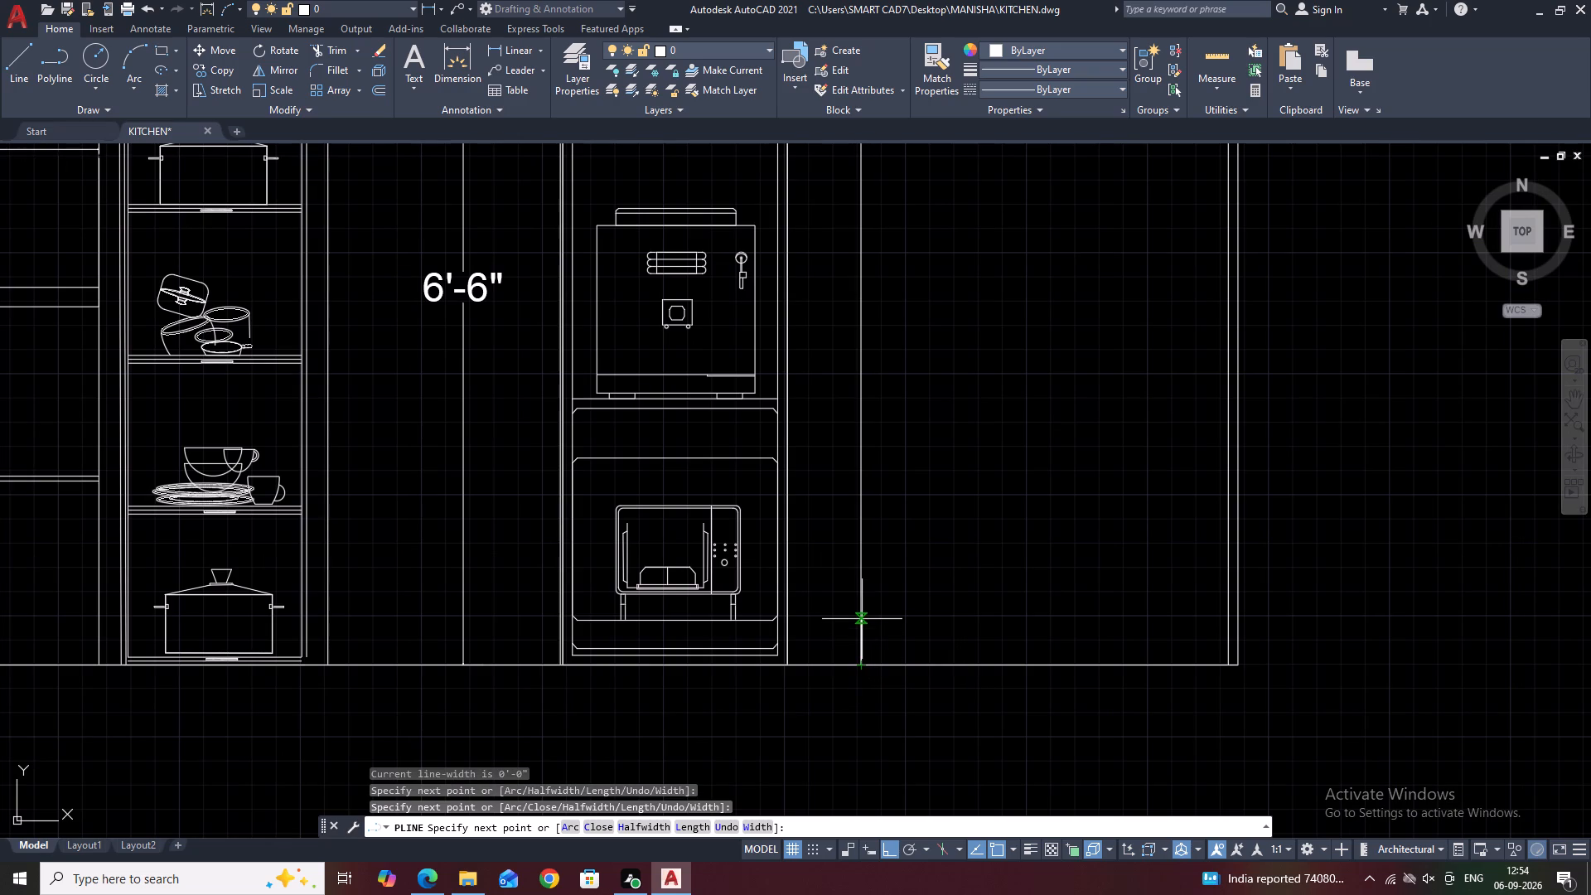
text(1)
key(space)
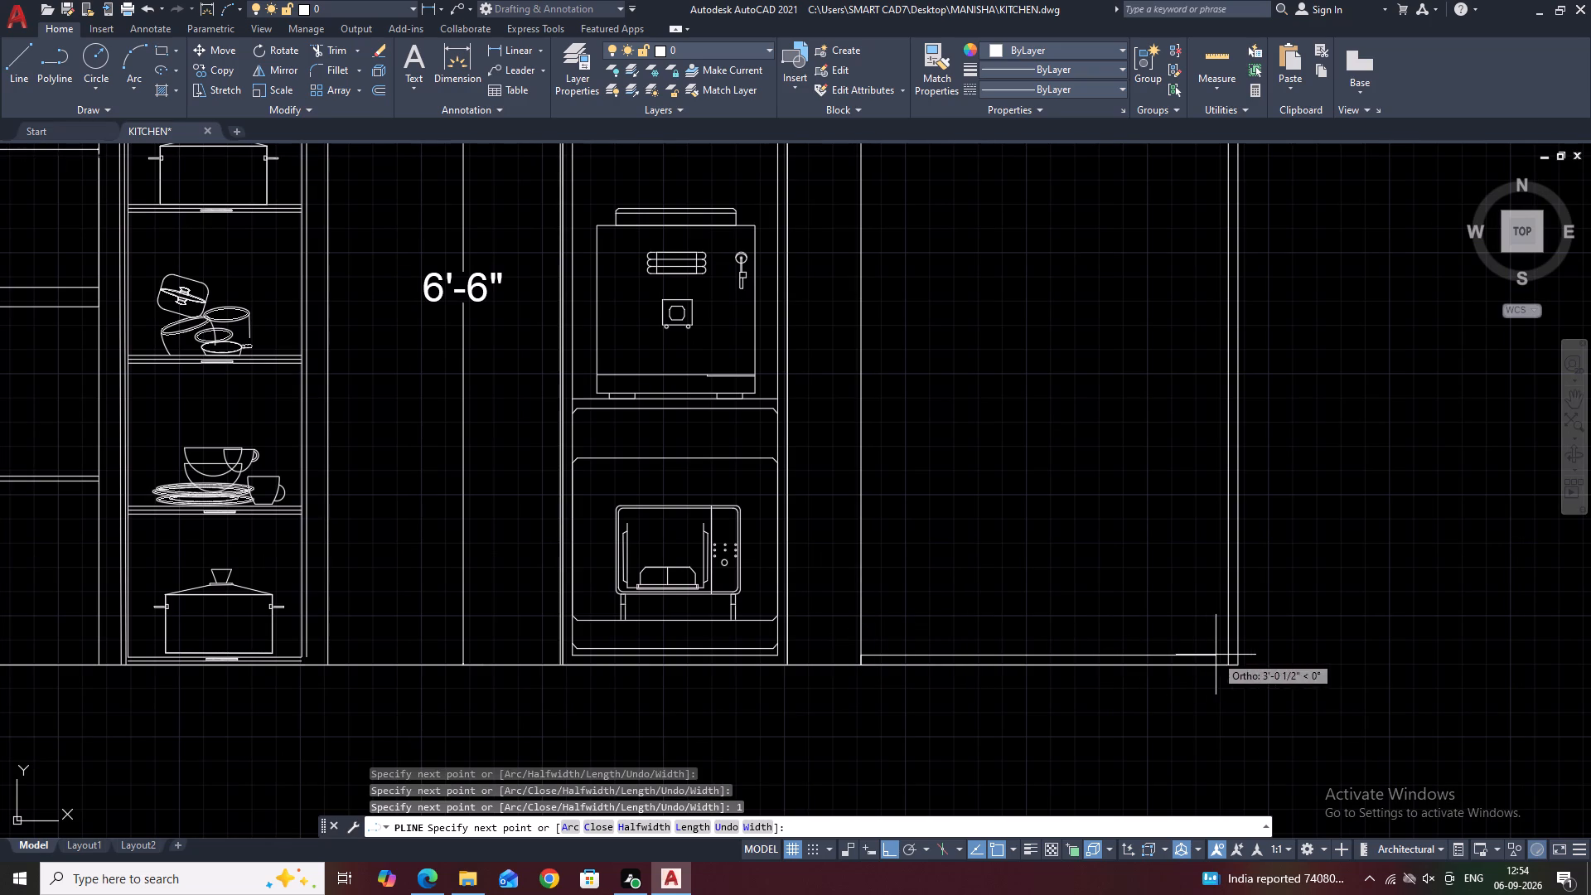
click(1230, 658)
key(Escape)
Trim the polyline's 1" stub at the panel's lower-left corner, next to the floor line.
key(t)
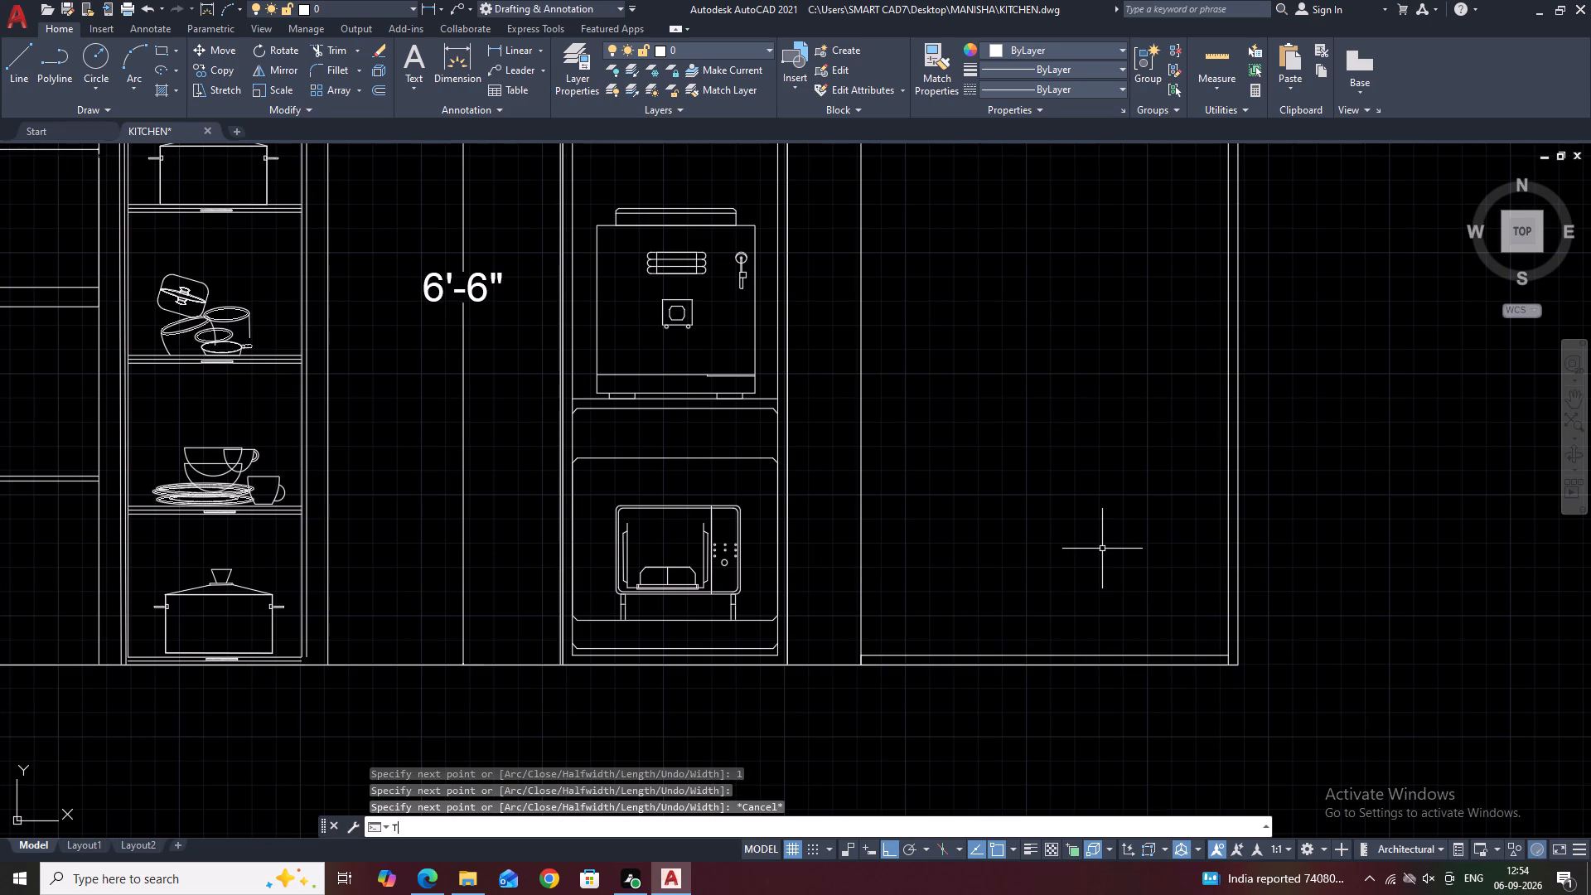
key(r)
key(space)
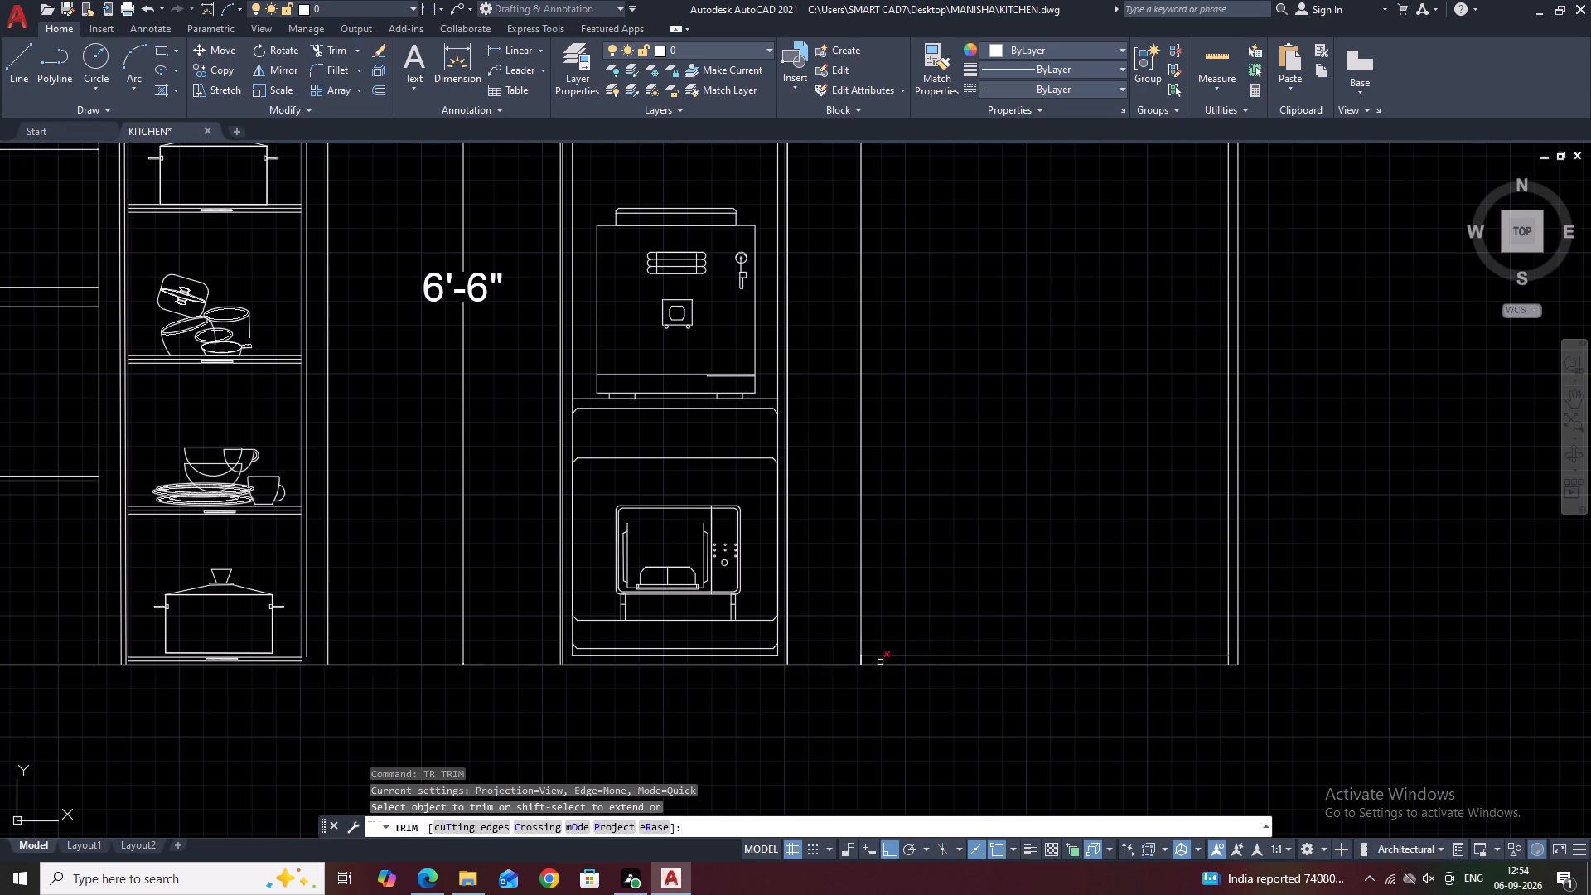
scroll(867, 669, up, 2)
click(848, 648)
scroll(740, 609, down, 3)
key(Escape)
Draw the panel's bottom line from the lower end of its left side across to the inner right vertical.
text(L)
key(space)
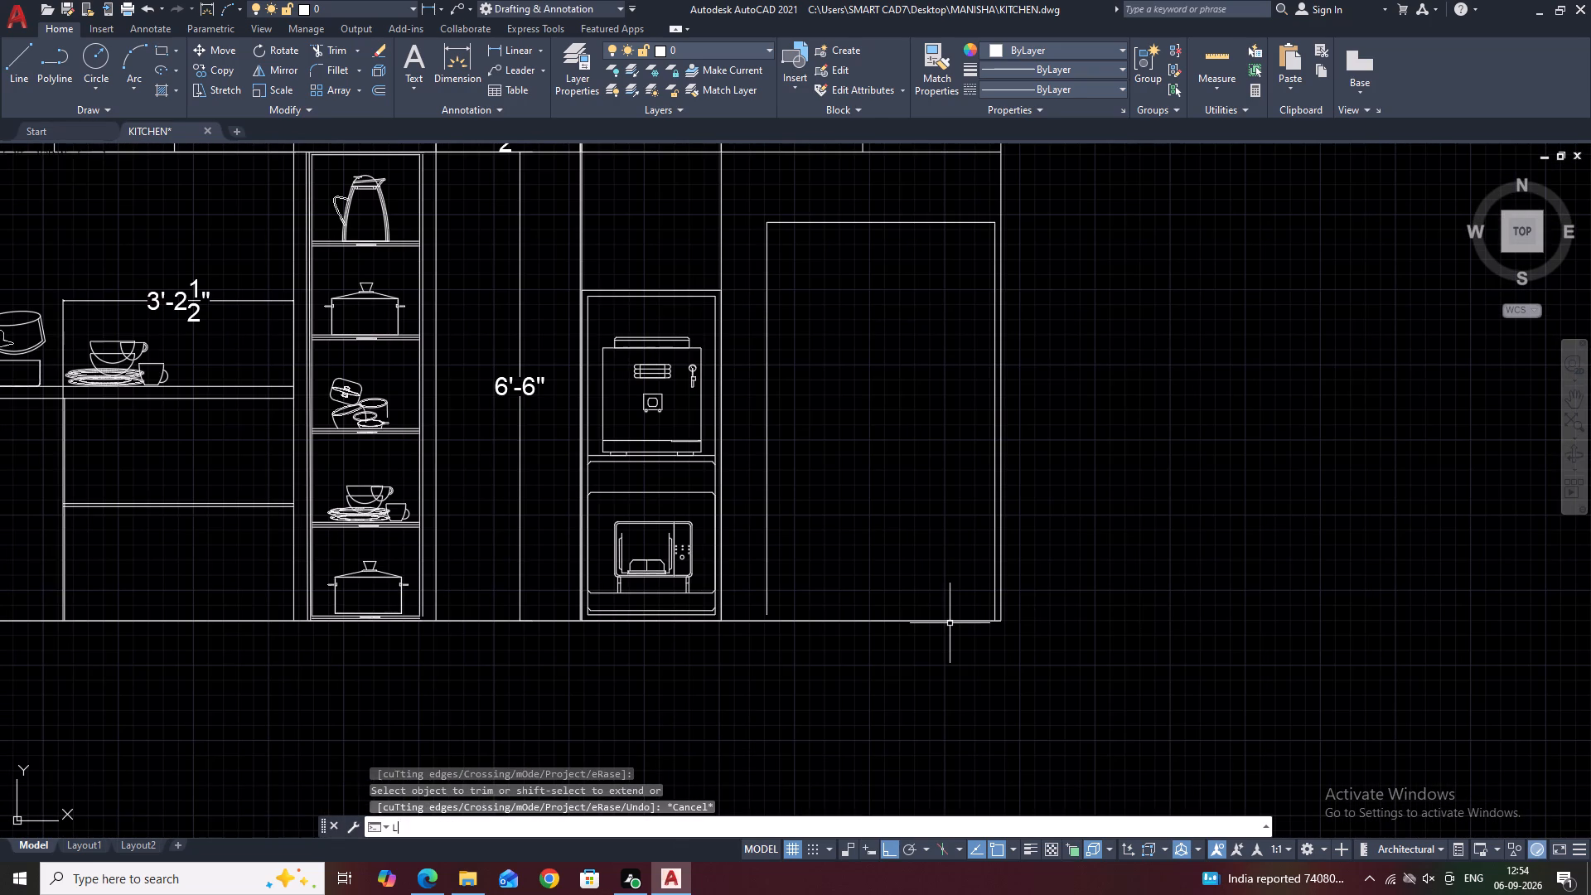
click(767, 617)
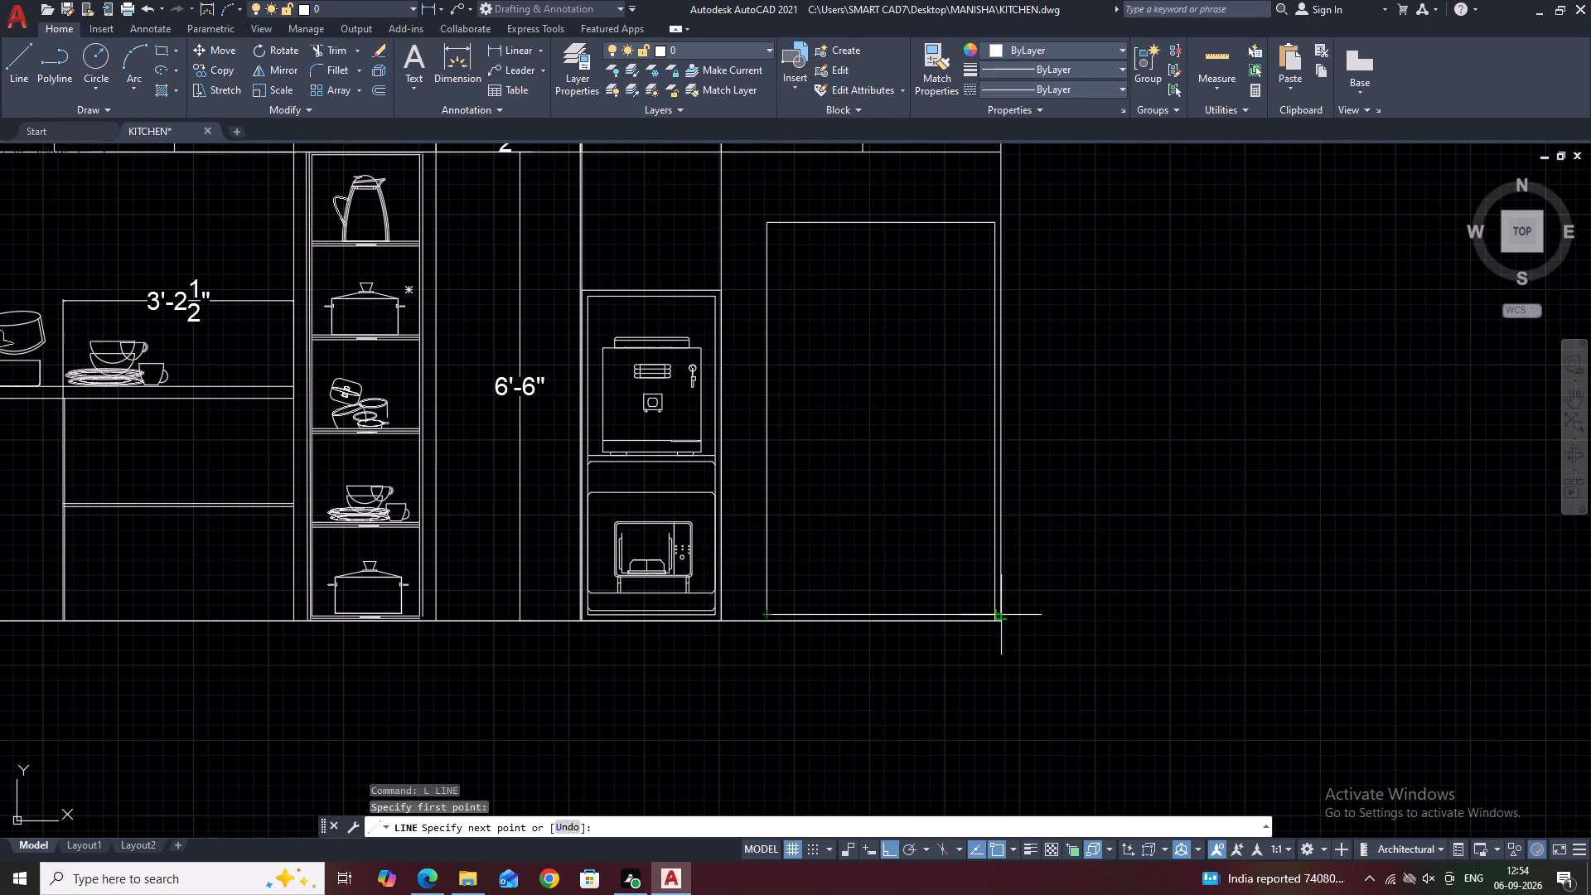
click(994, 613)
key(Escape)
Trim the piece of the panel's right vertical that extends below its bottom line.
text(TR)
key(space)
scroll(984, 616, up, 4)
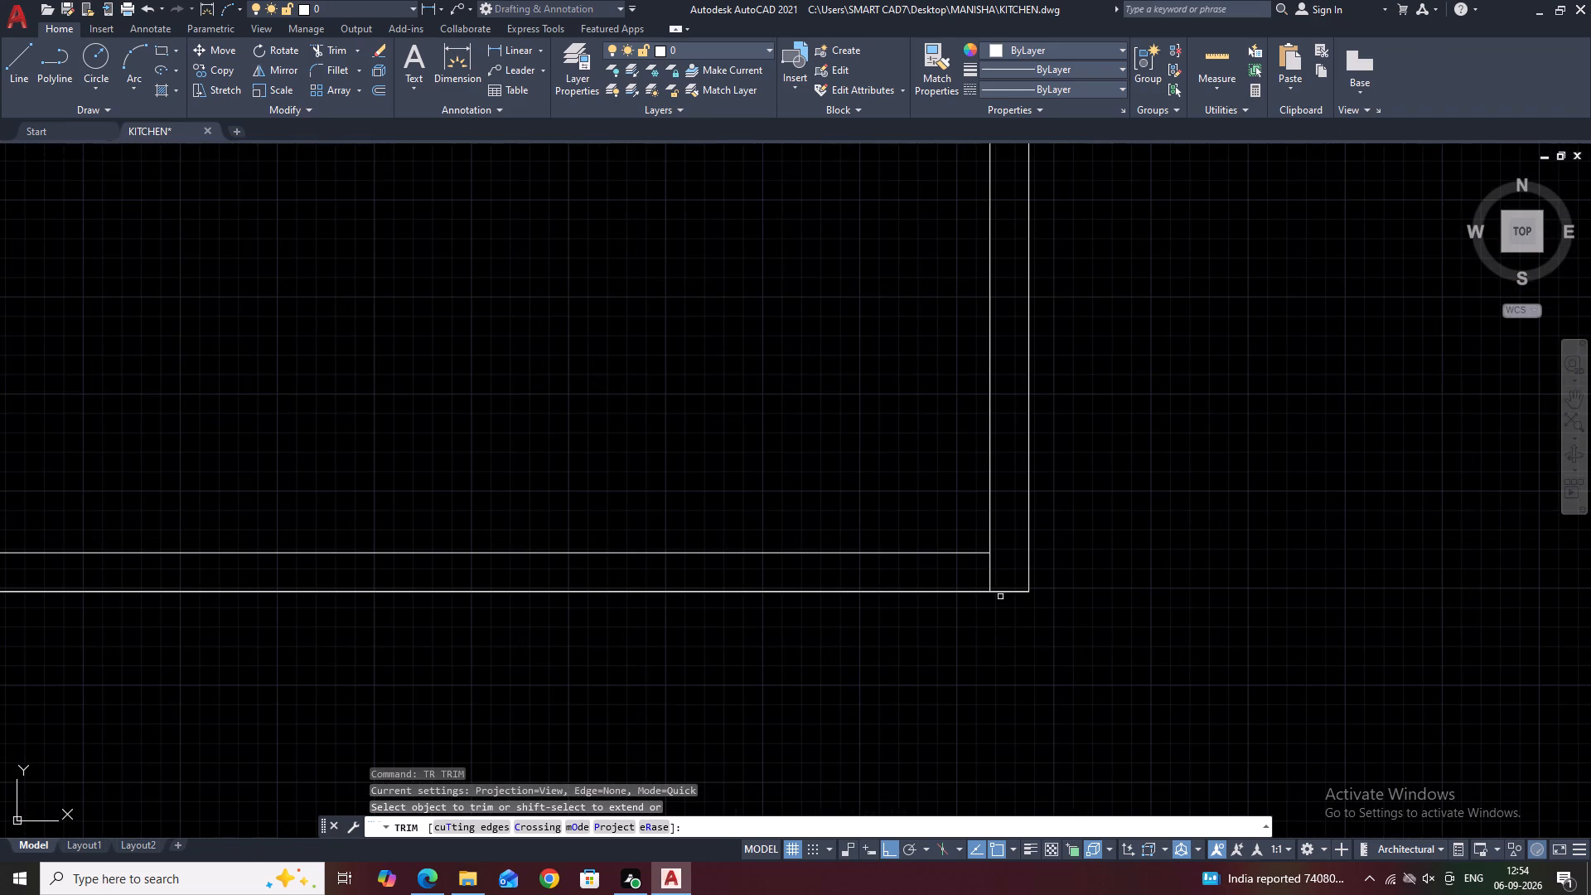
click(992, 570)
scroll(1033, 600, down, 5)
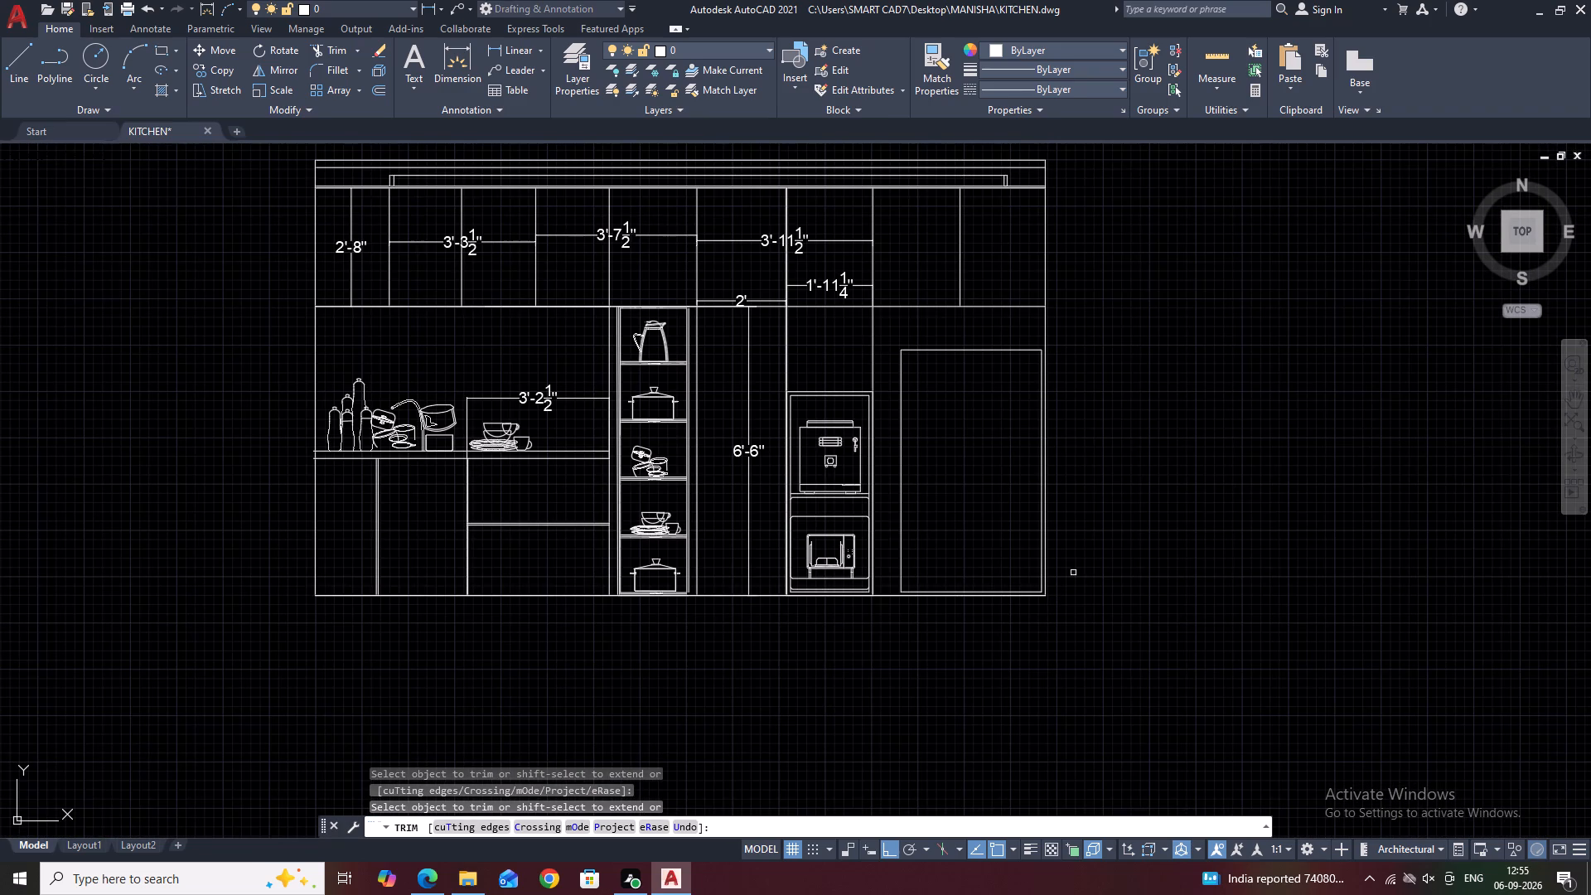
key(Escape)
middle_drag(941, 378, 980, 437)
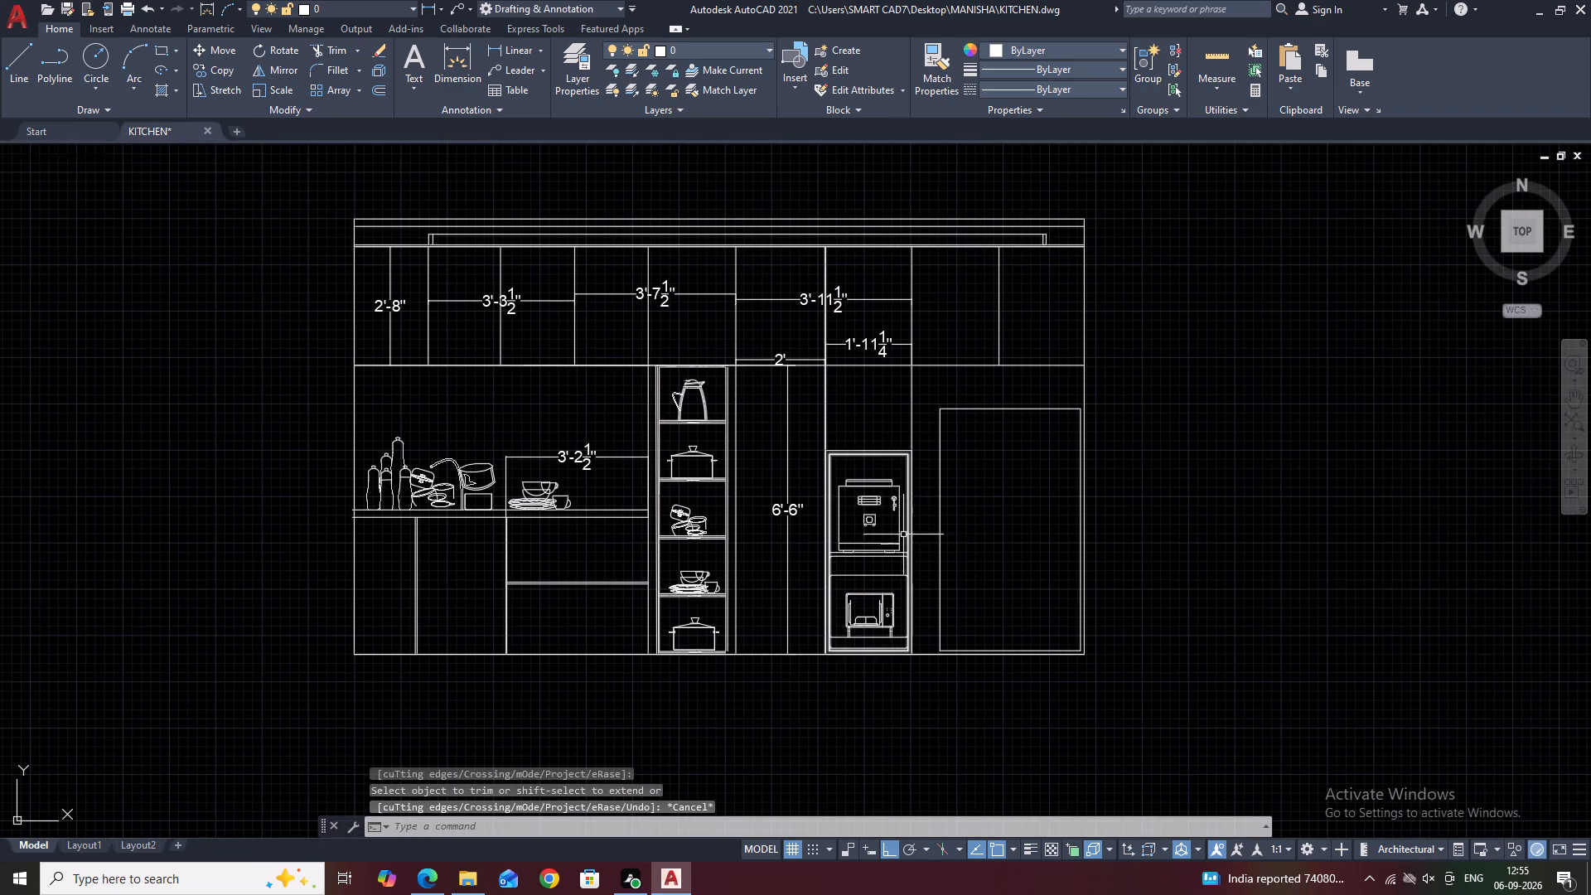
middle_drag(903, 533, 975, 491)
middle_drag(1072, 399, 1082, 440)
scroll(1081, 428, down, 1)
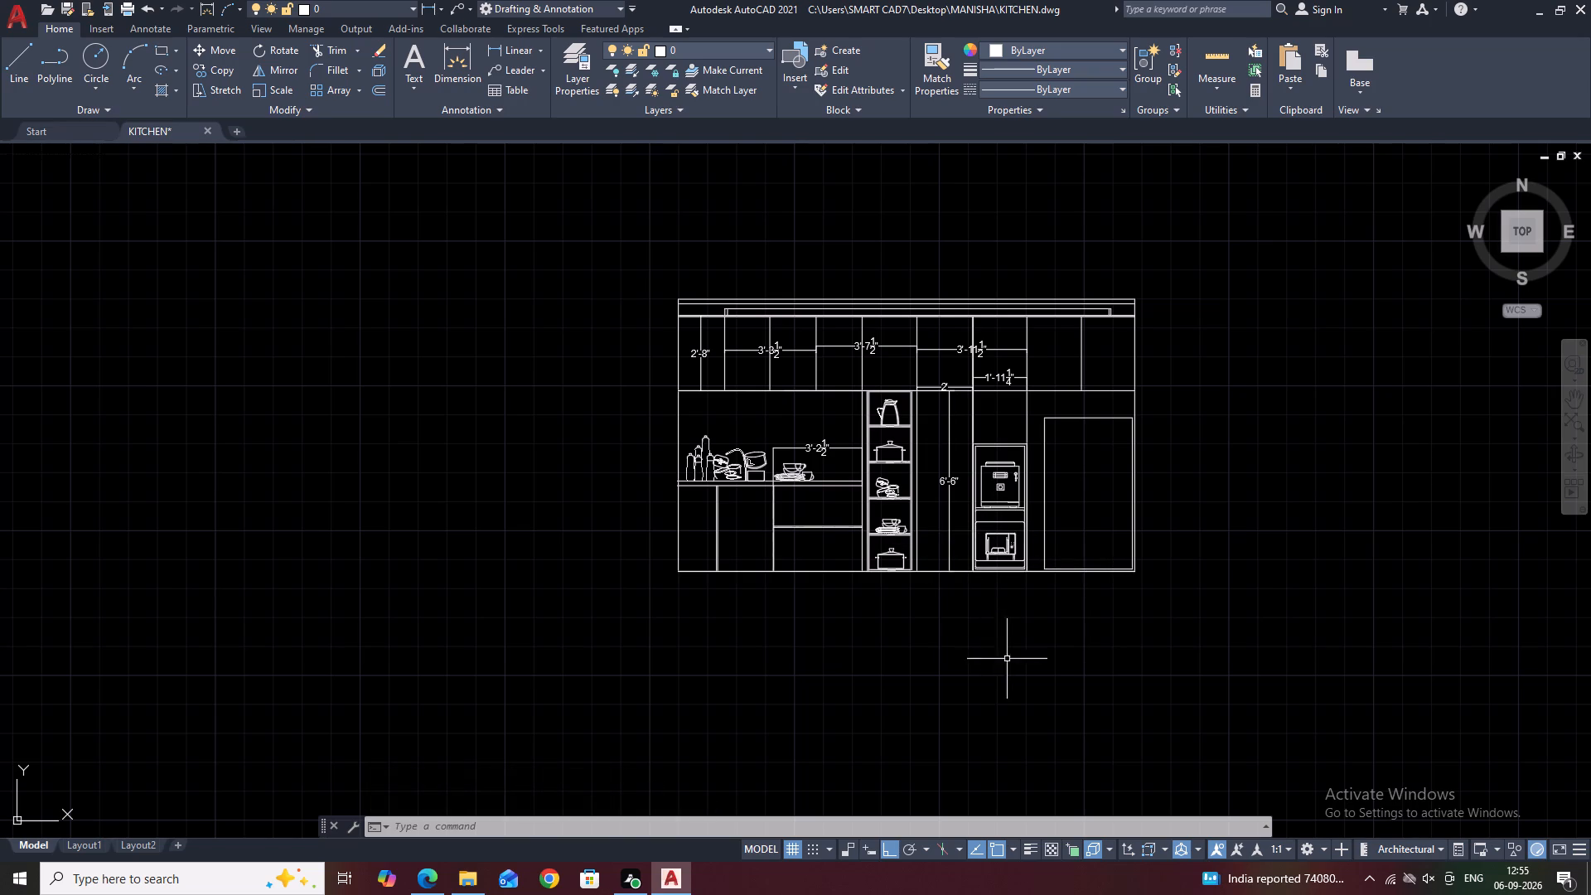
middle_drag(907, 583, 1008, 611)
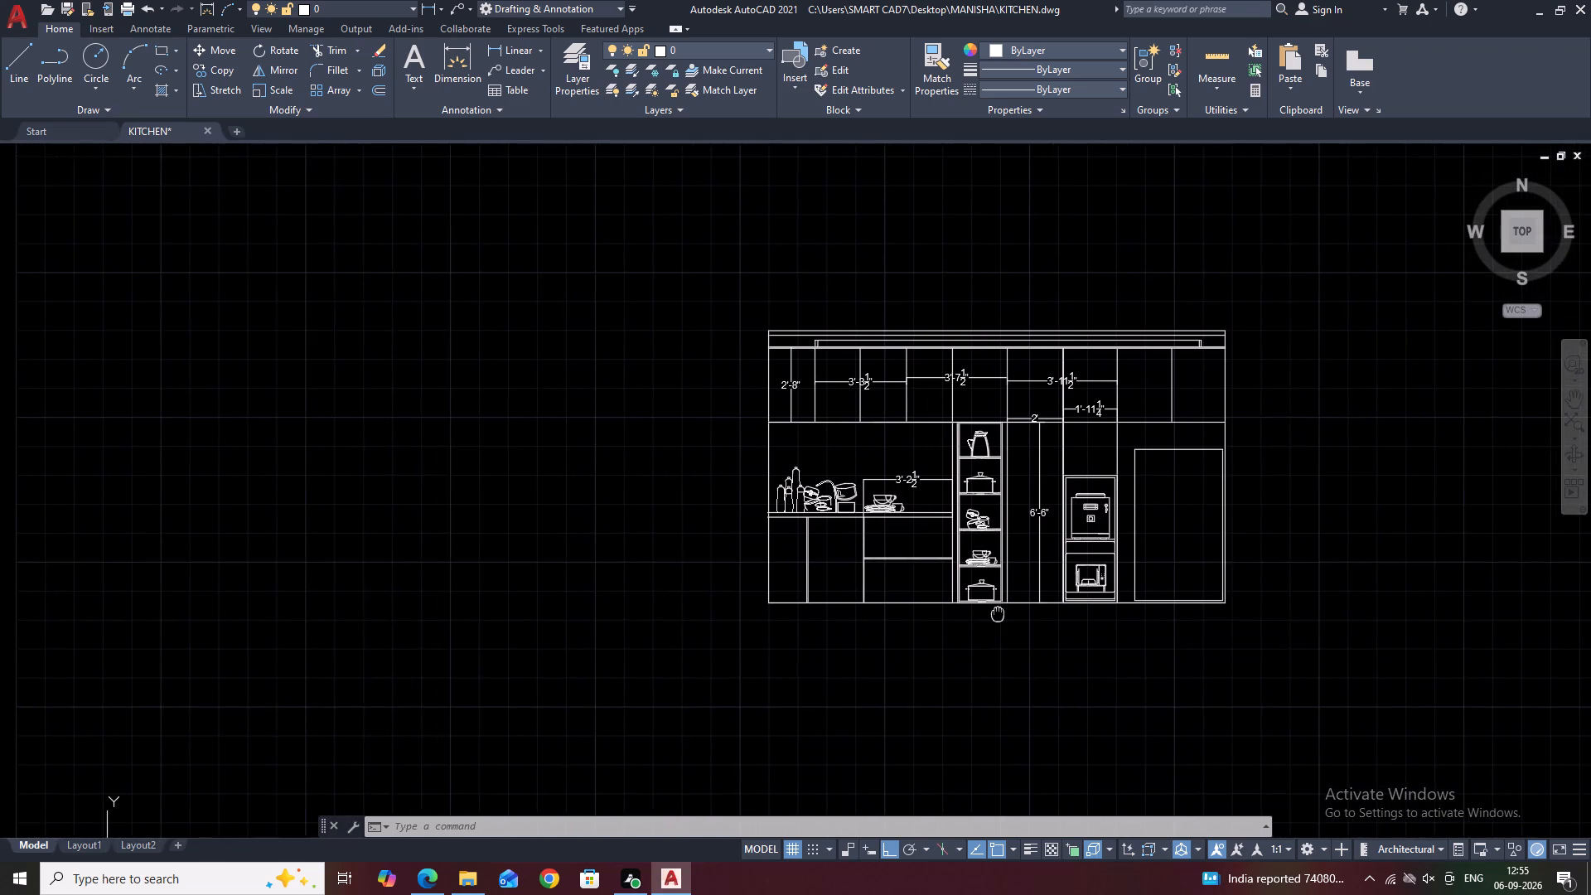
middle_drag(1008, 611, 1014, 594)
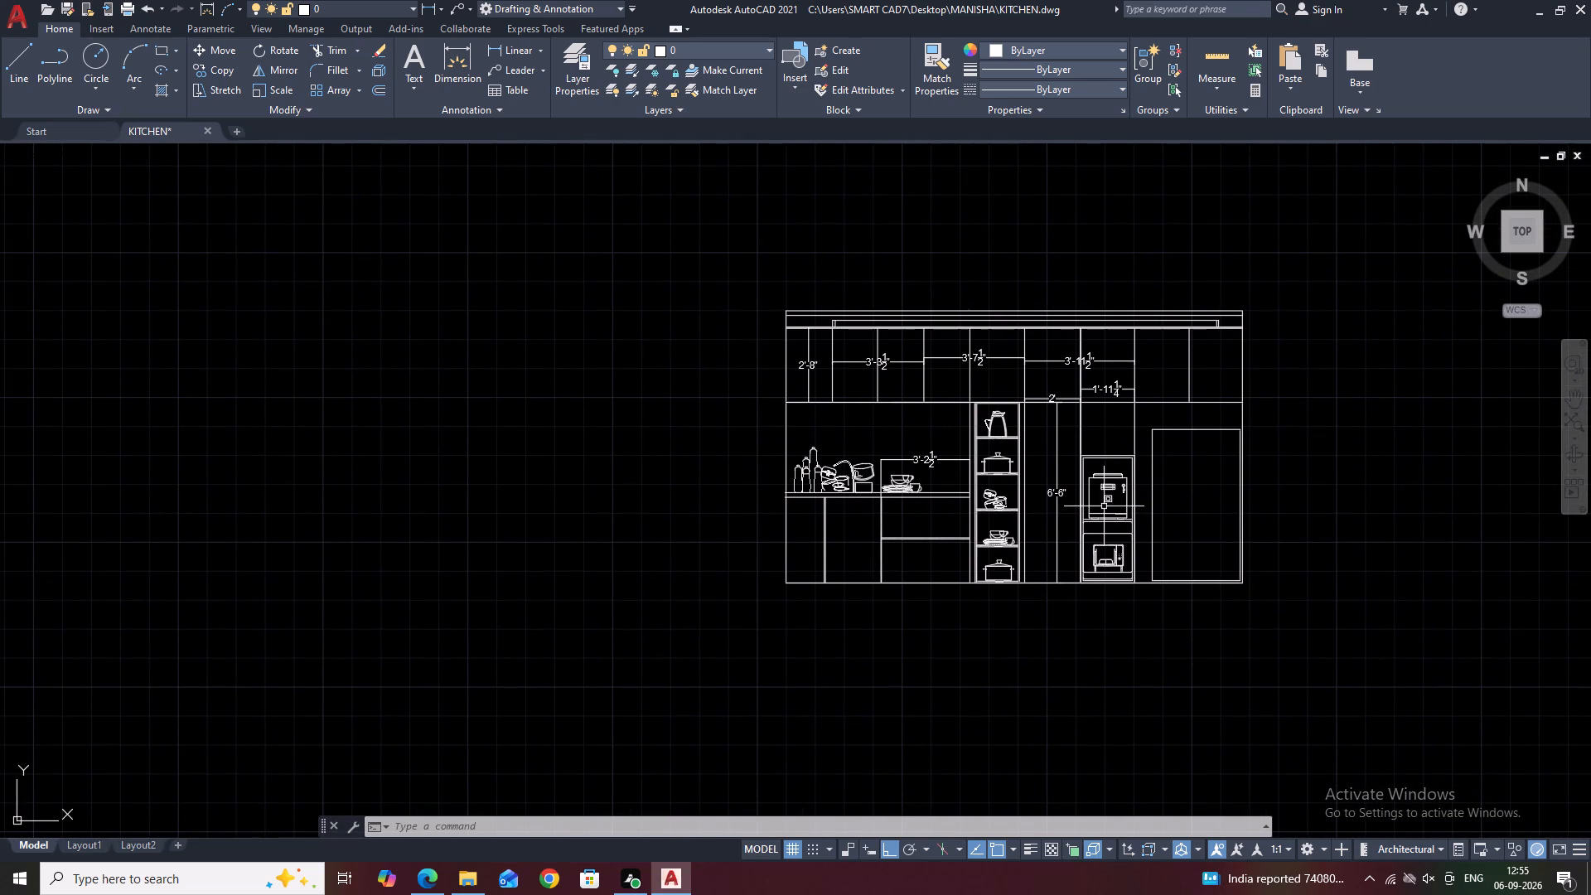
Draw a vertical line about 1'-1 1/2" long inside the panel near its upper-left corner.
scroll(1210, 482, up, 2)
middle_drag(1260, 460, 1116, 454)
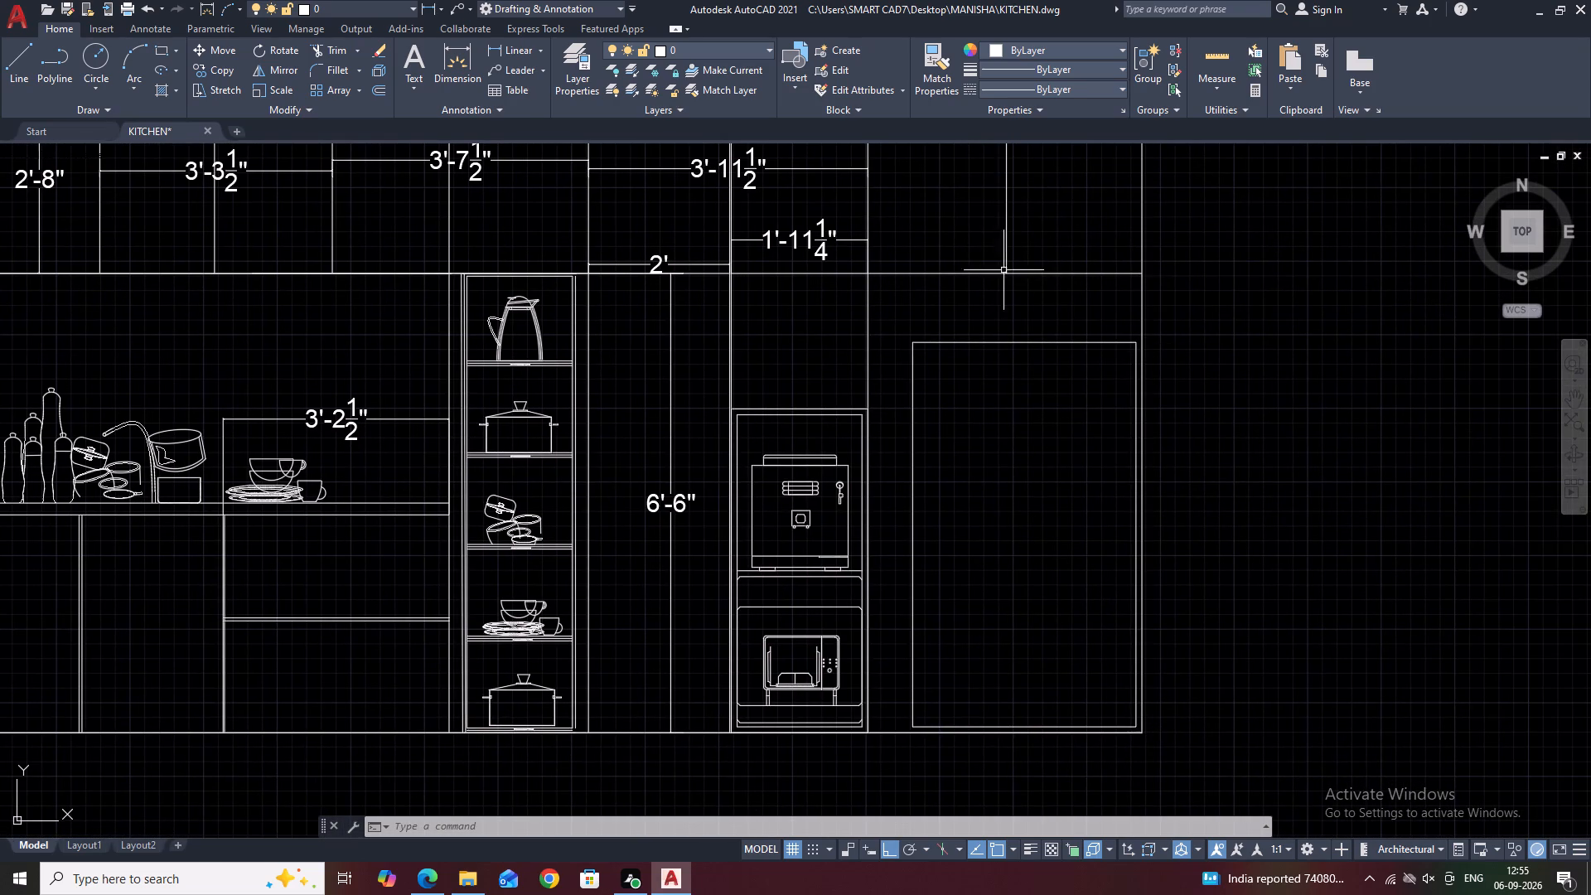
key(l)
key(space)
click(945, 351)
click(968, 438)
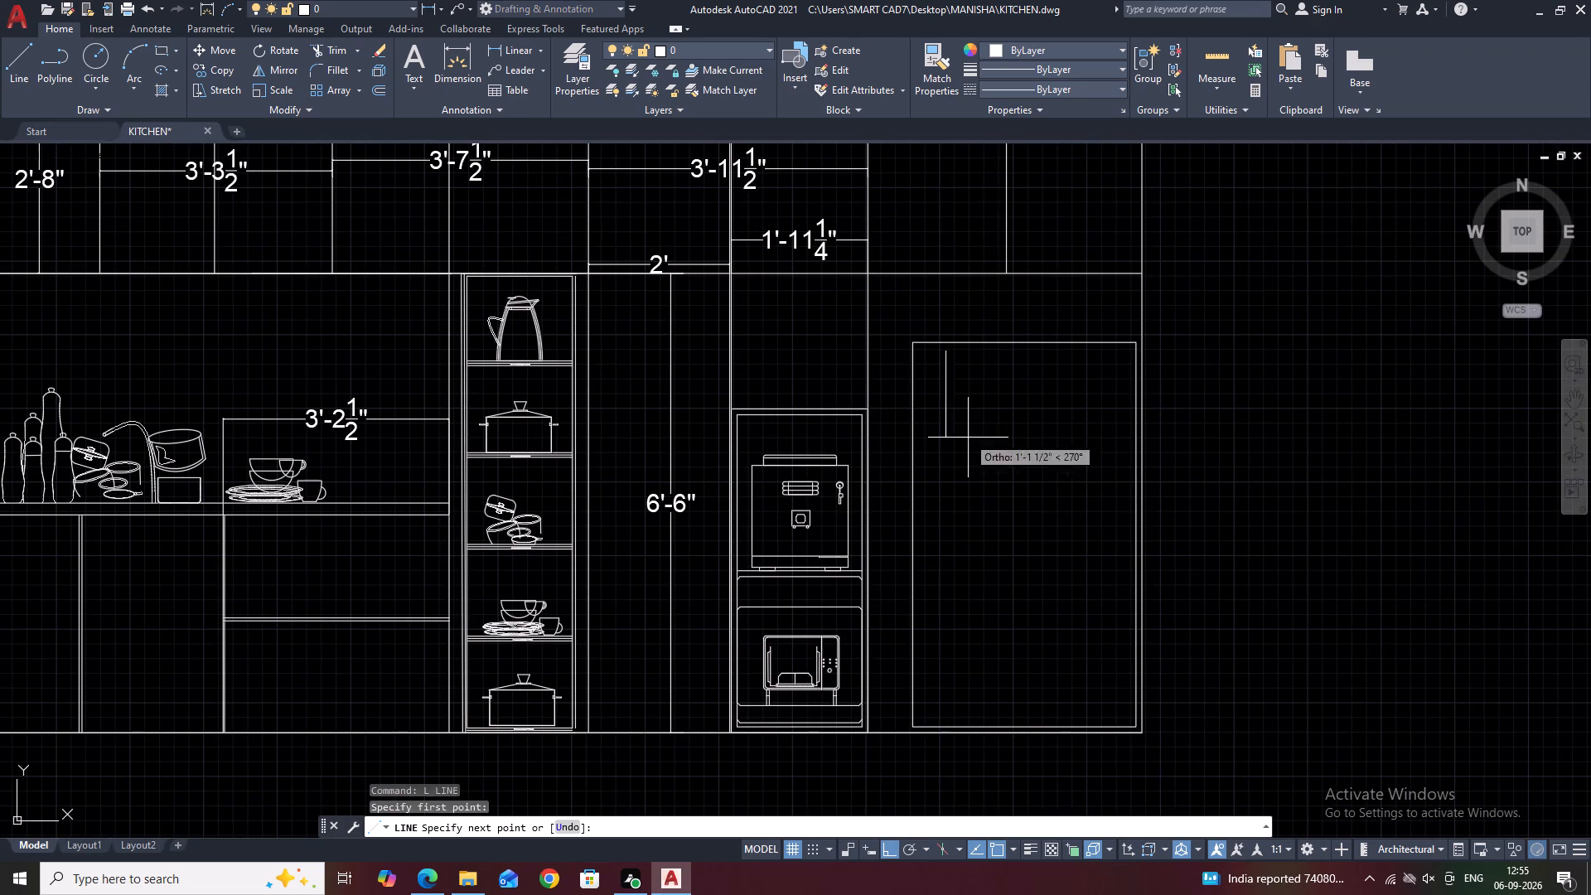
key(Escape)
Set the transparency of the short vertical line inside the panel to 39.
click(965, 369)
click(945, 357)
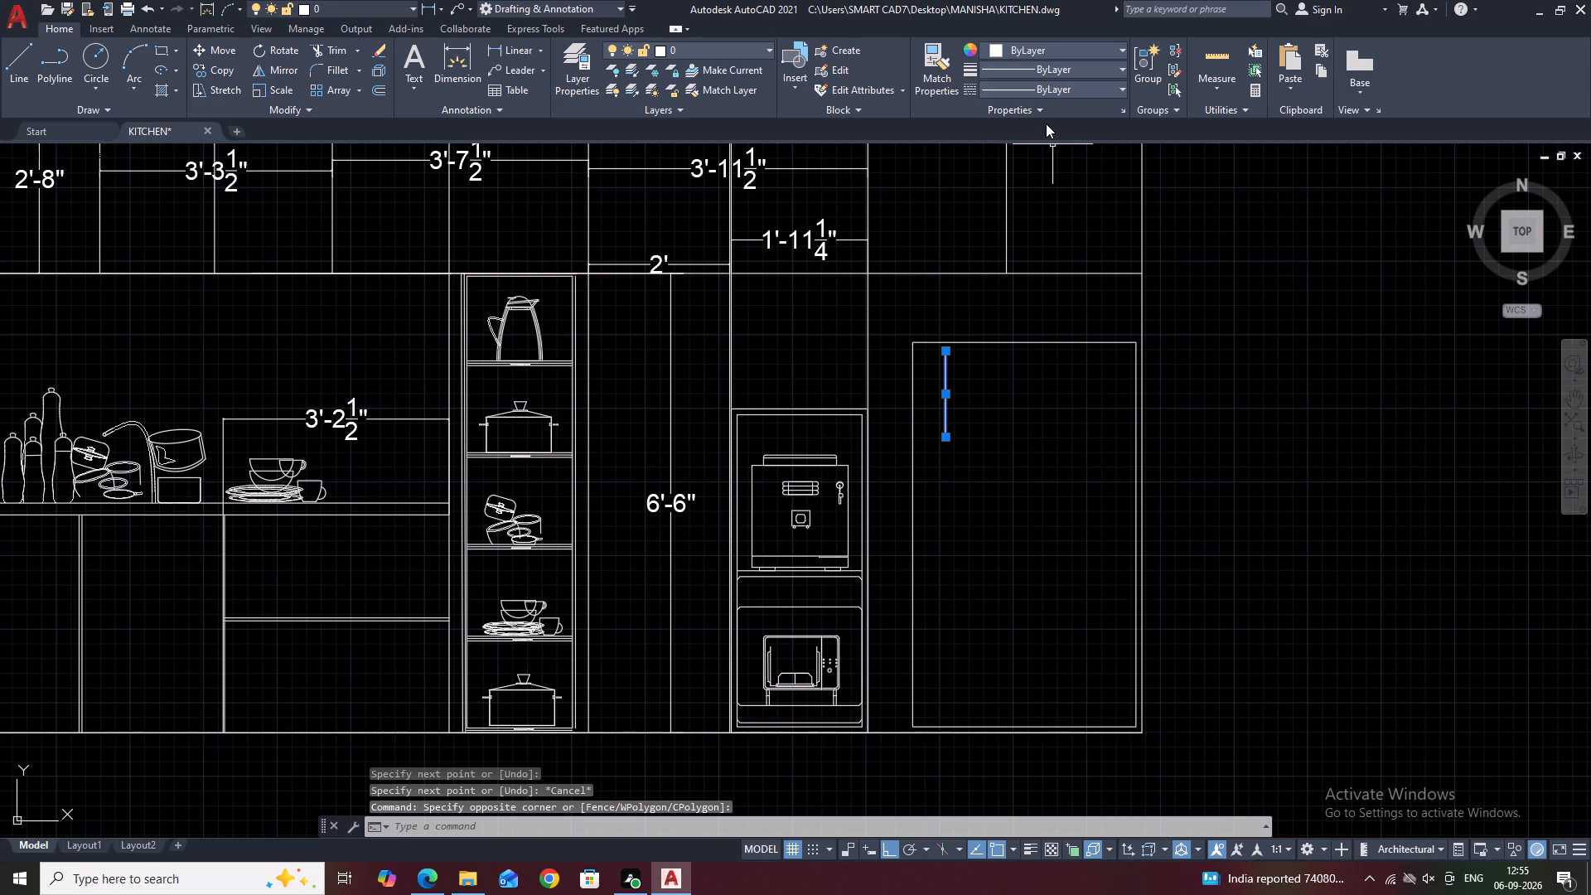
click(1042, 112)
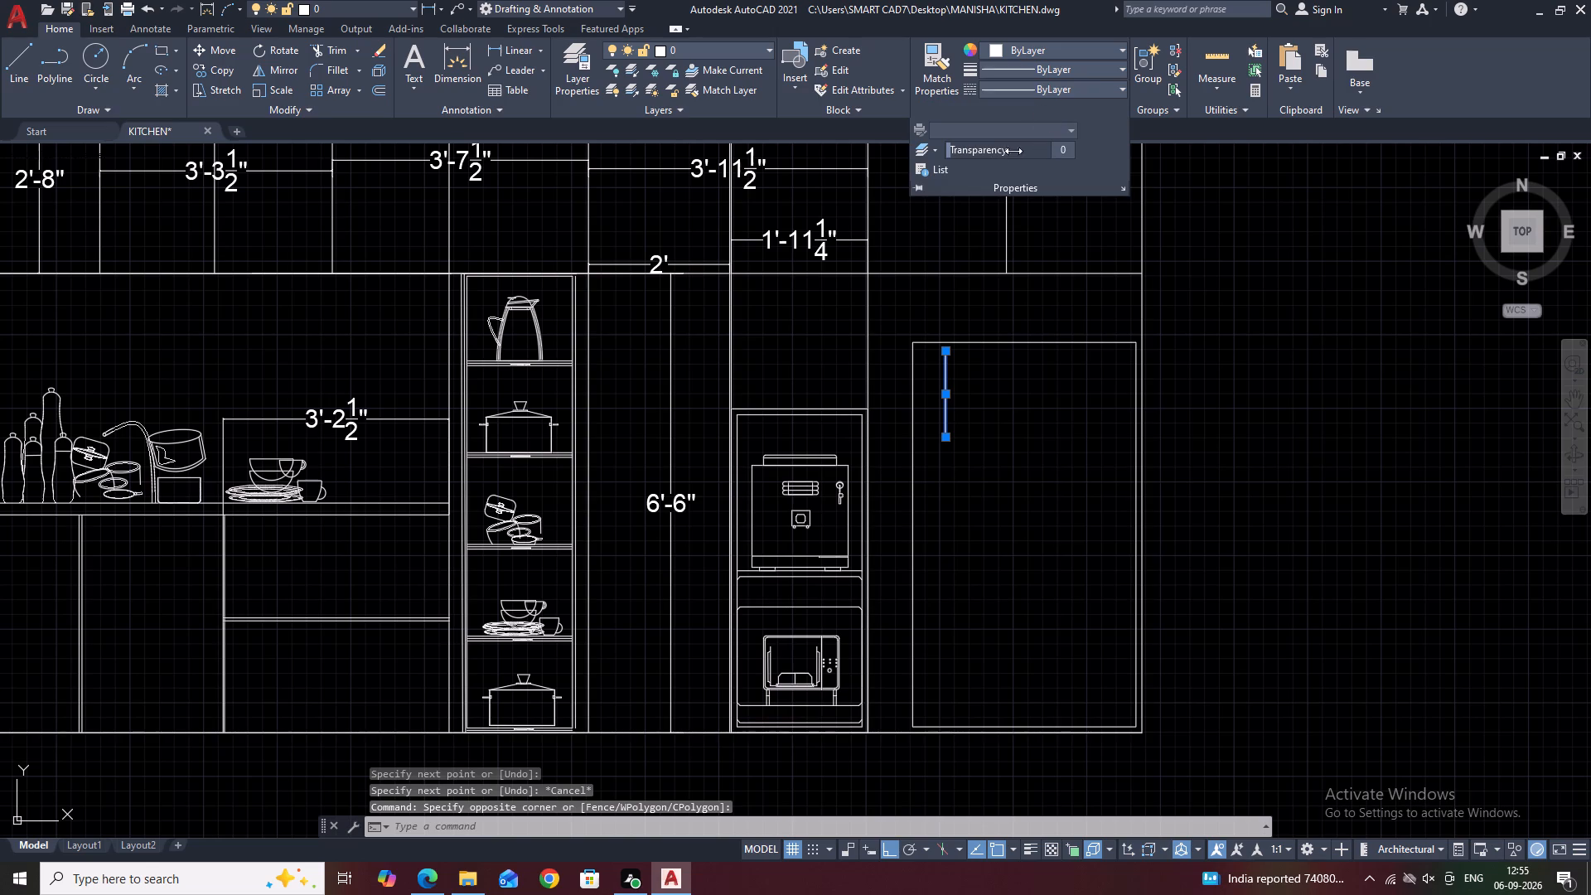
drag(955, 147, 995, 151)
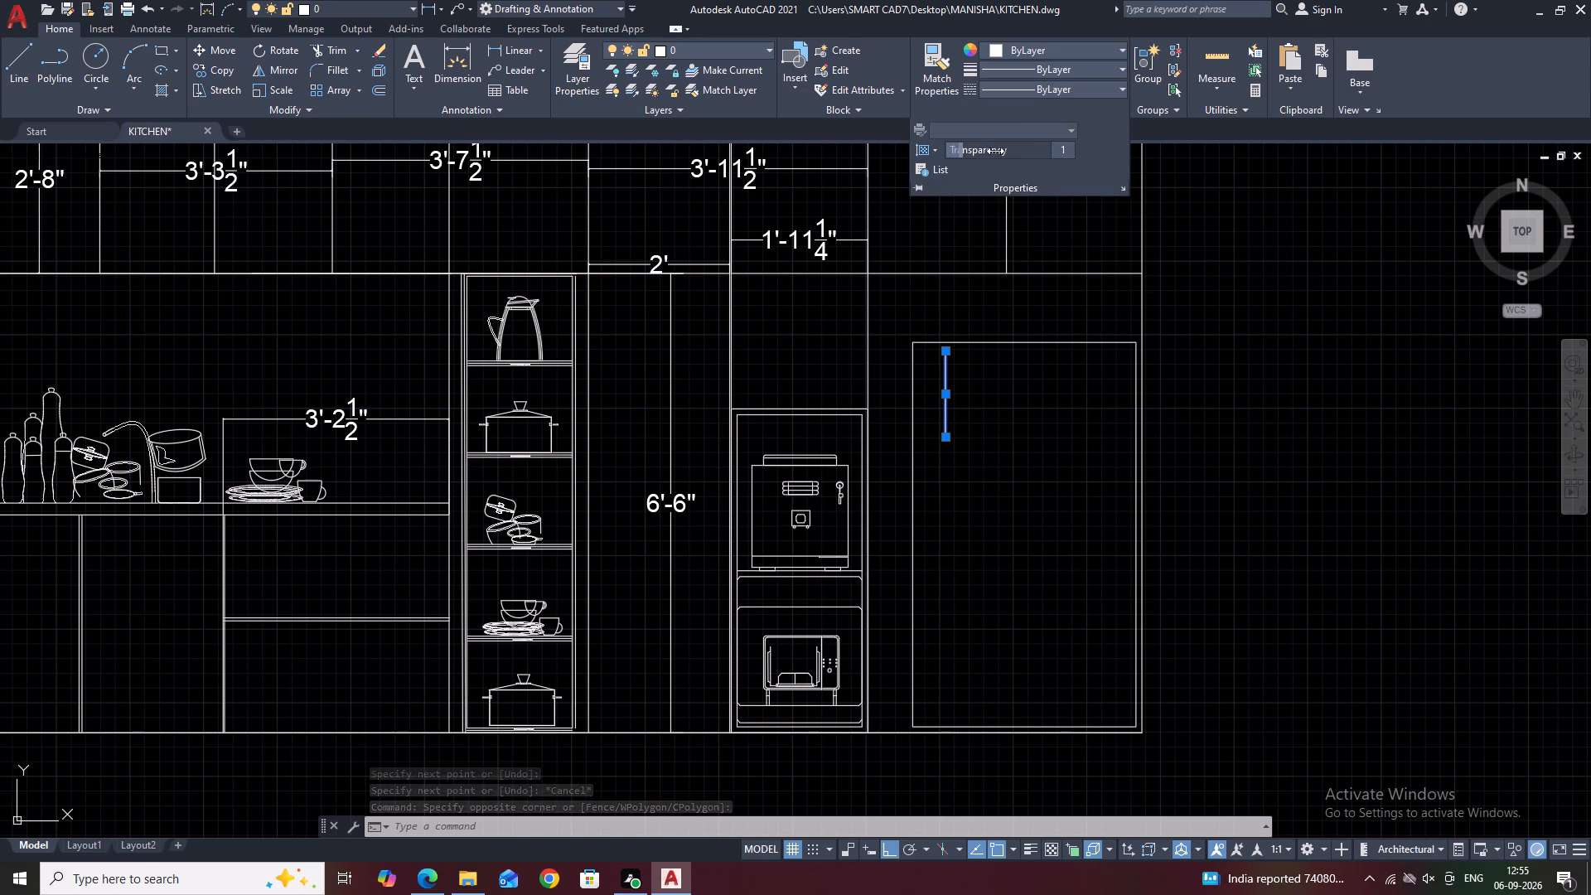
drag(995, 151, 1066, 151)
key(Escape)
key(Escape)
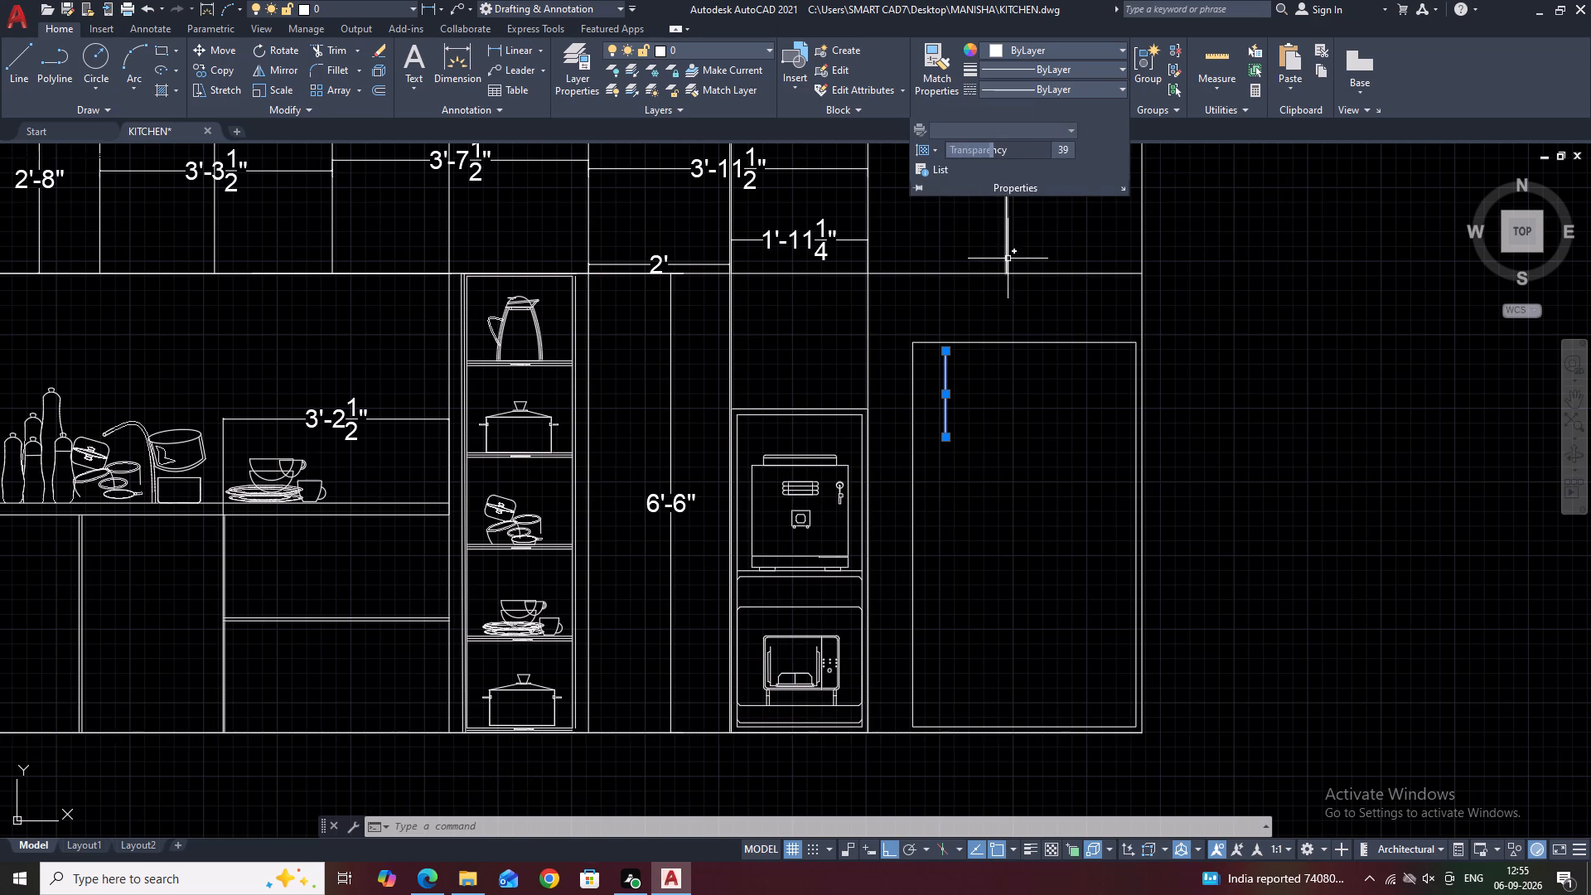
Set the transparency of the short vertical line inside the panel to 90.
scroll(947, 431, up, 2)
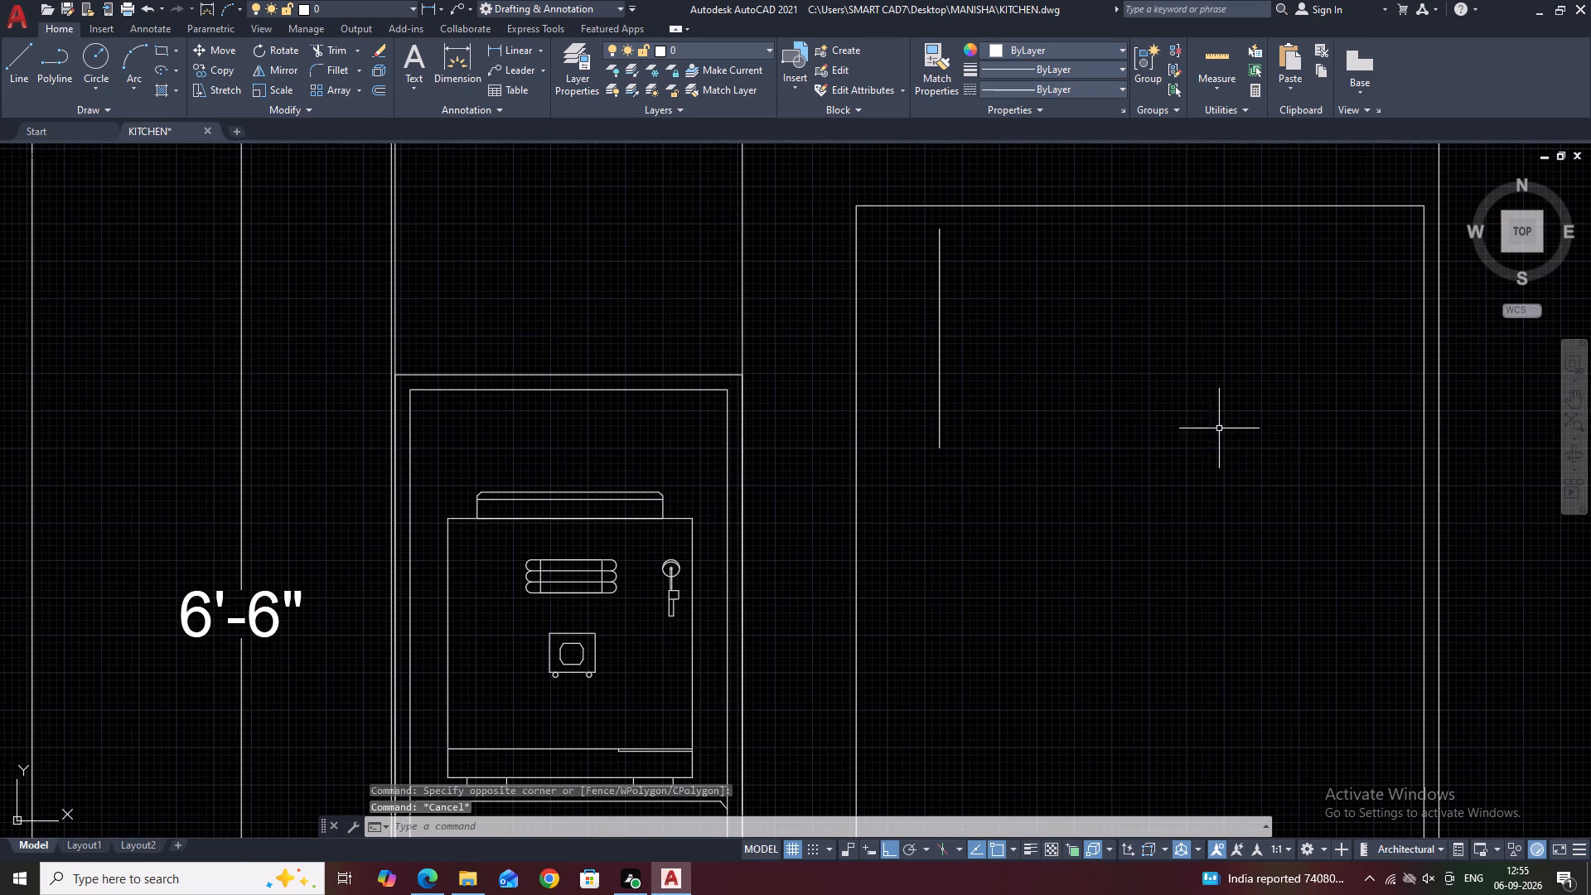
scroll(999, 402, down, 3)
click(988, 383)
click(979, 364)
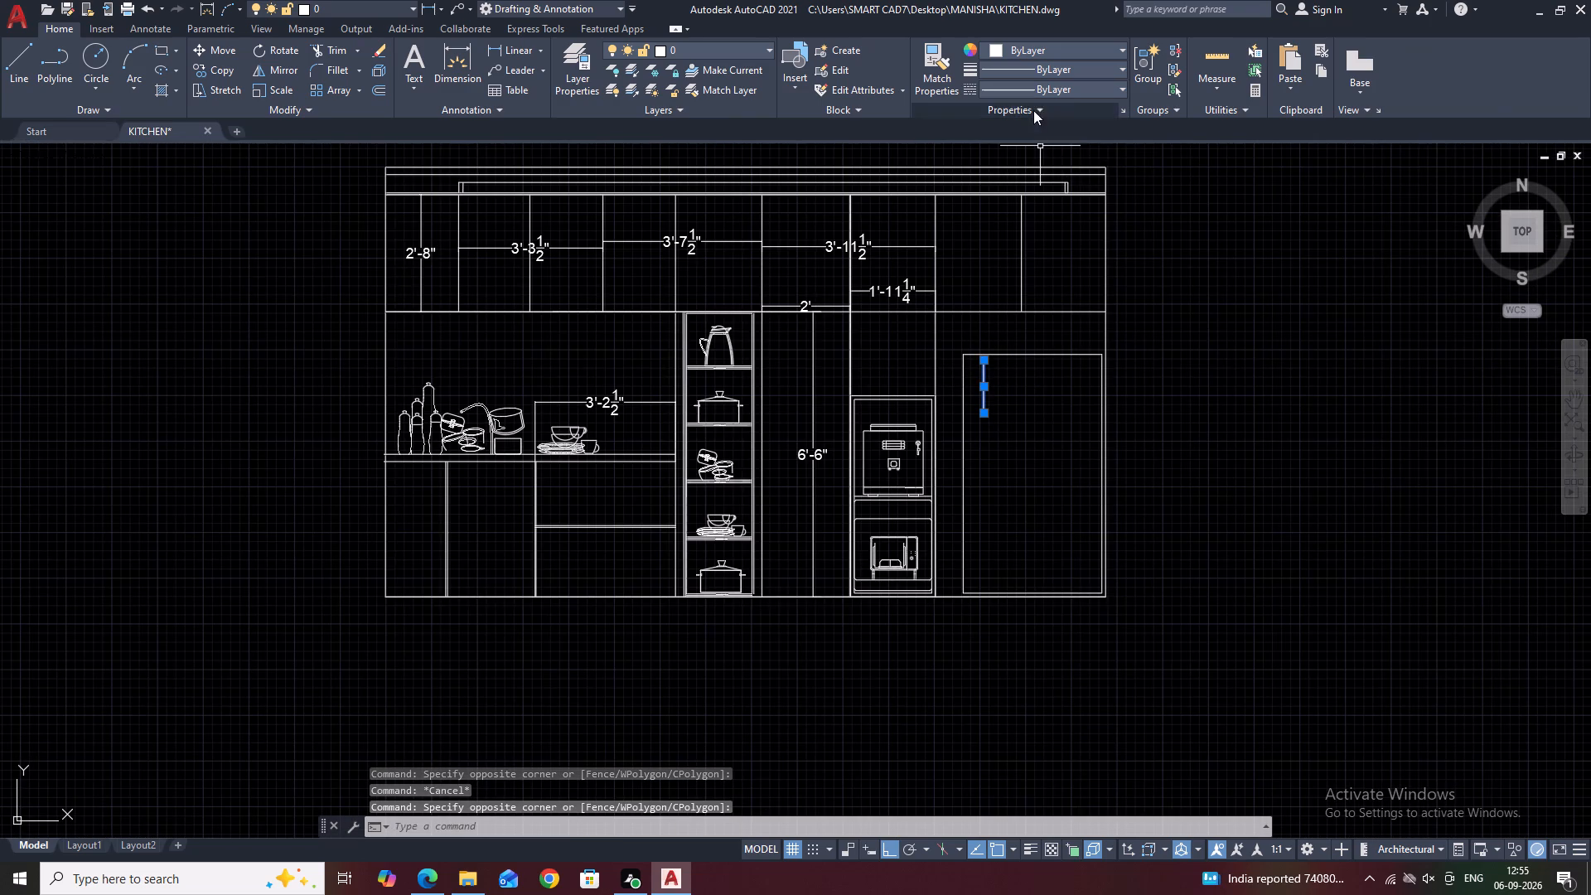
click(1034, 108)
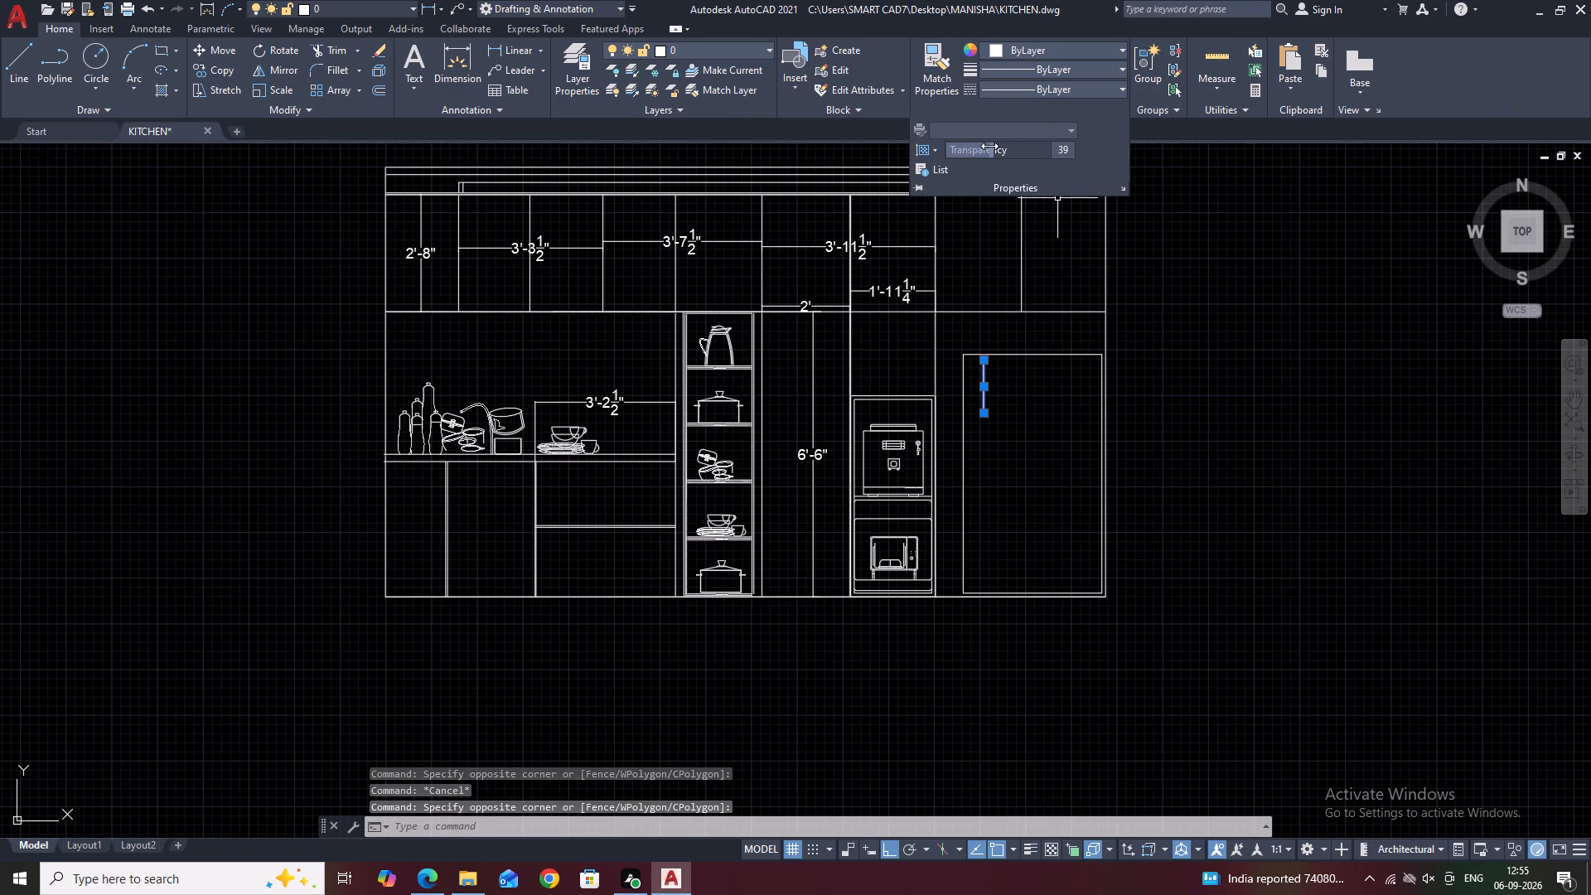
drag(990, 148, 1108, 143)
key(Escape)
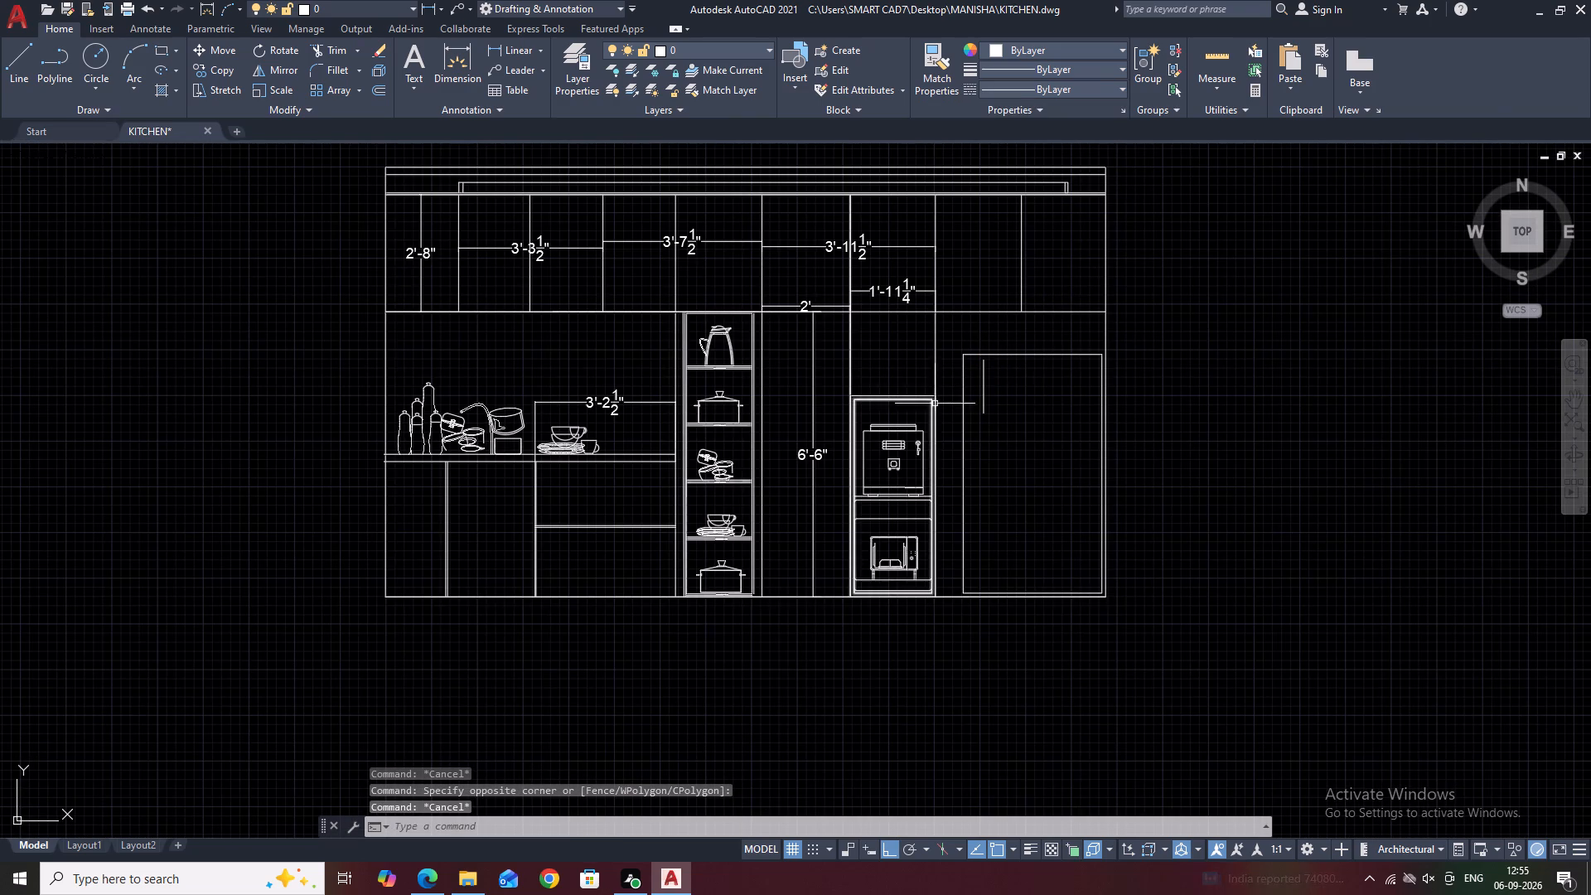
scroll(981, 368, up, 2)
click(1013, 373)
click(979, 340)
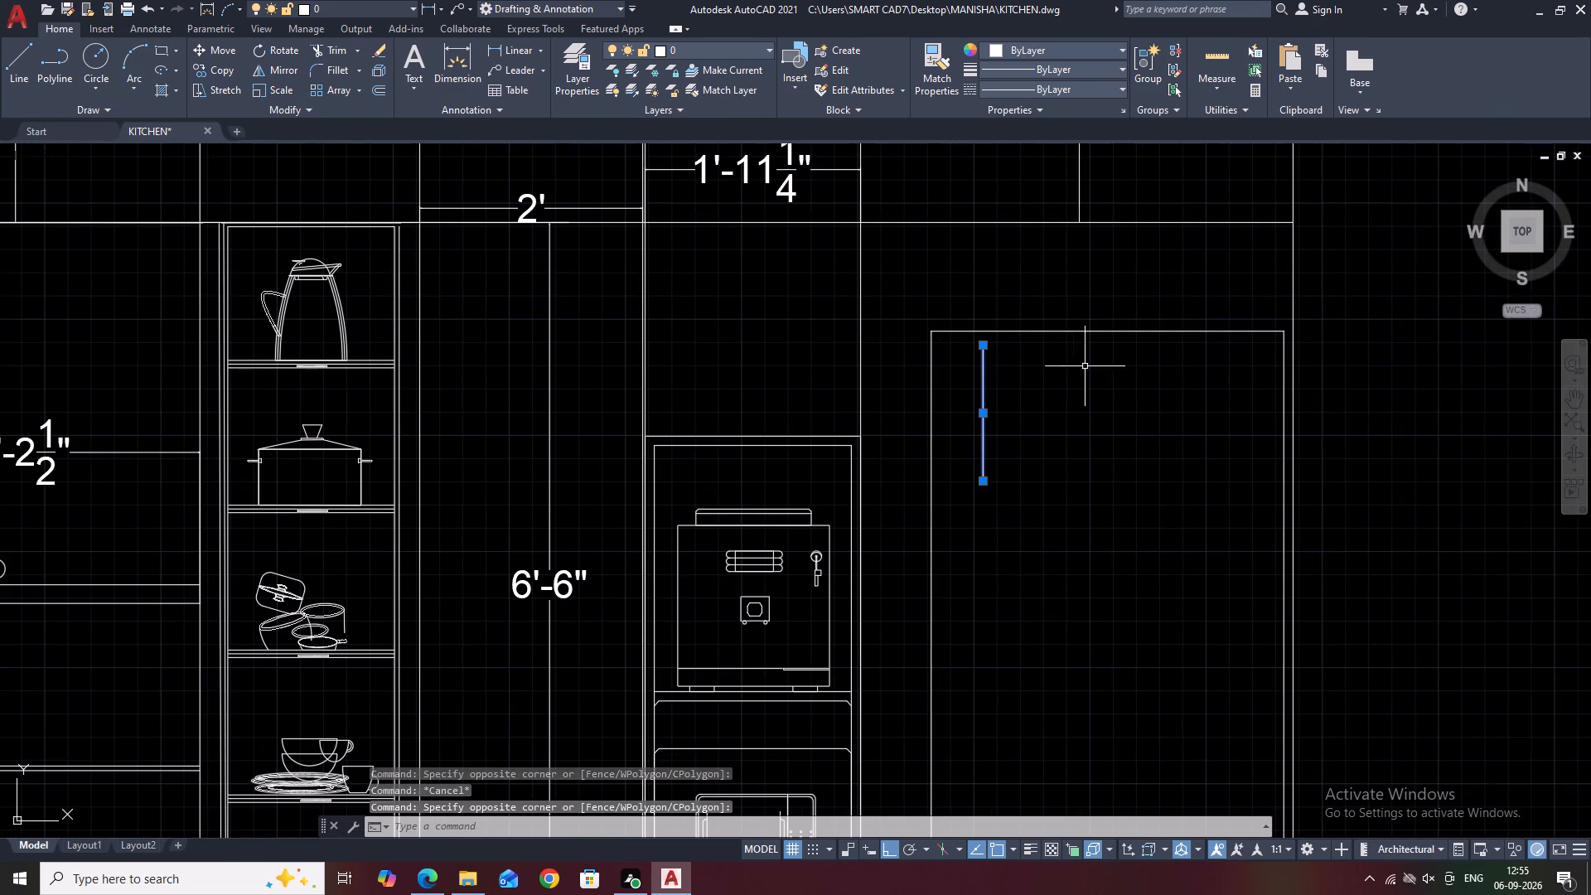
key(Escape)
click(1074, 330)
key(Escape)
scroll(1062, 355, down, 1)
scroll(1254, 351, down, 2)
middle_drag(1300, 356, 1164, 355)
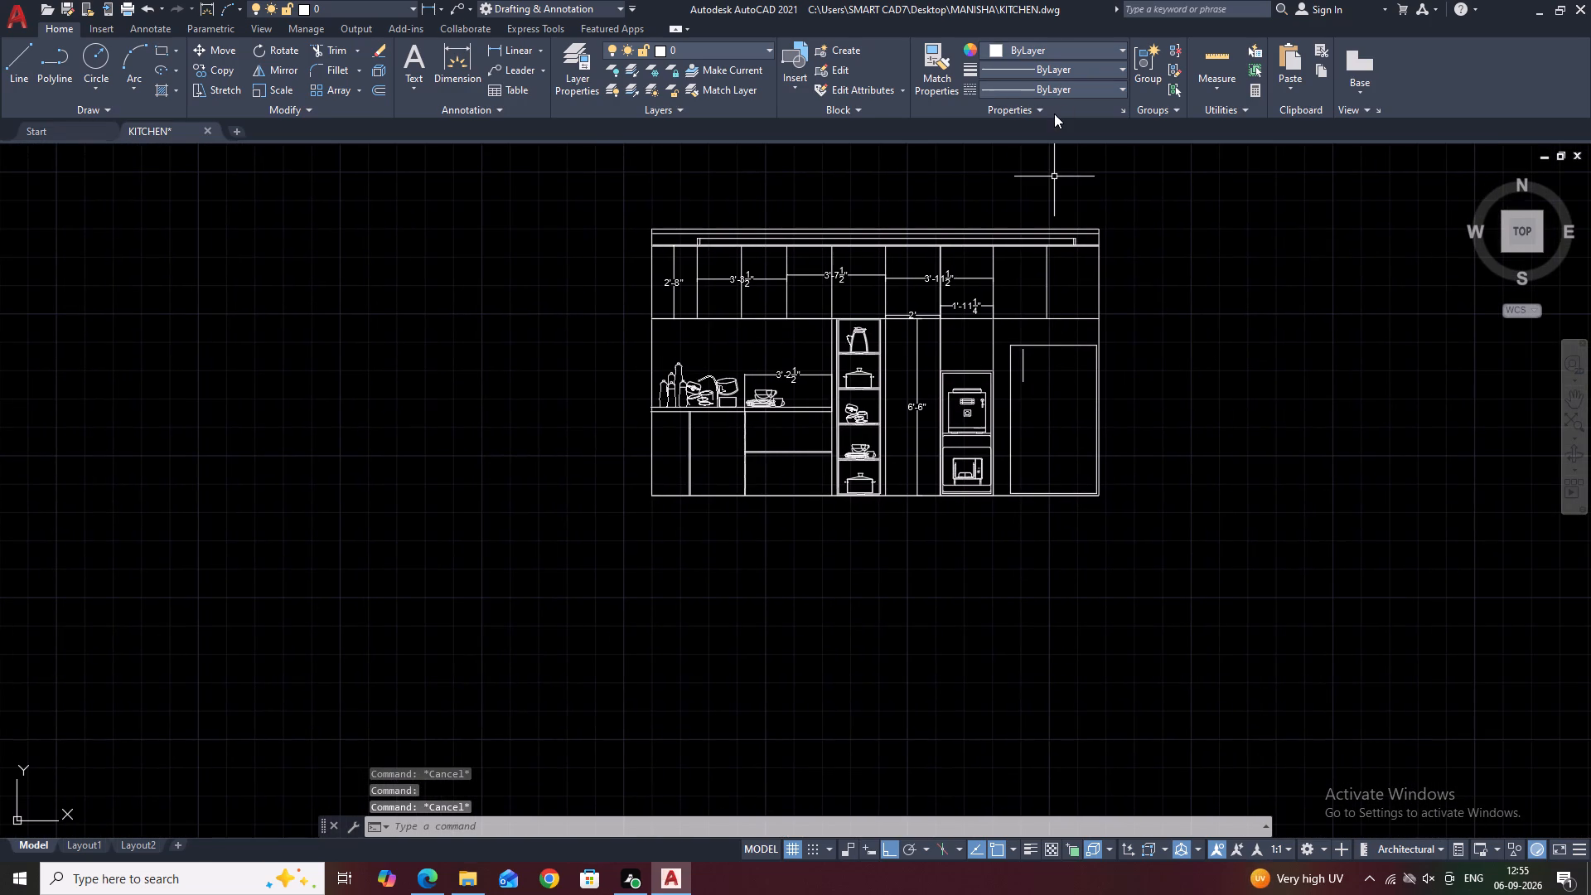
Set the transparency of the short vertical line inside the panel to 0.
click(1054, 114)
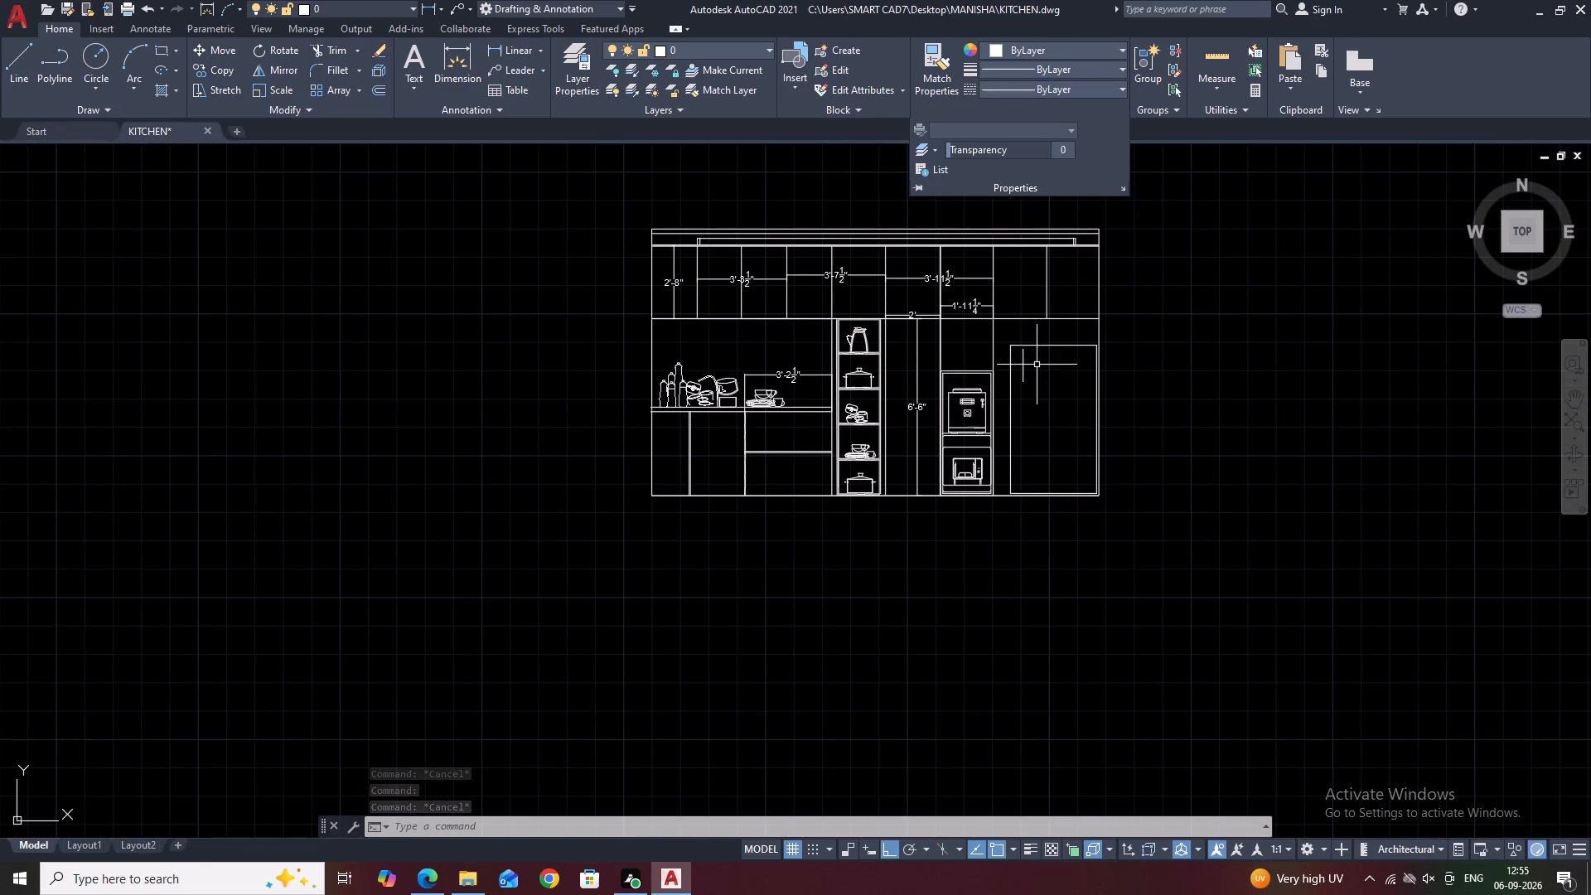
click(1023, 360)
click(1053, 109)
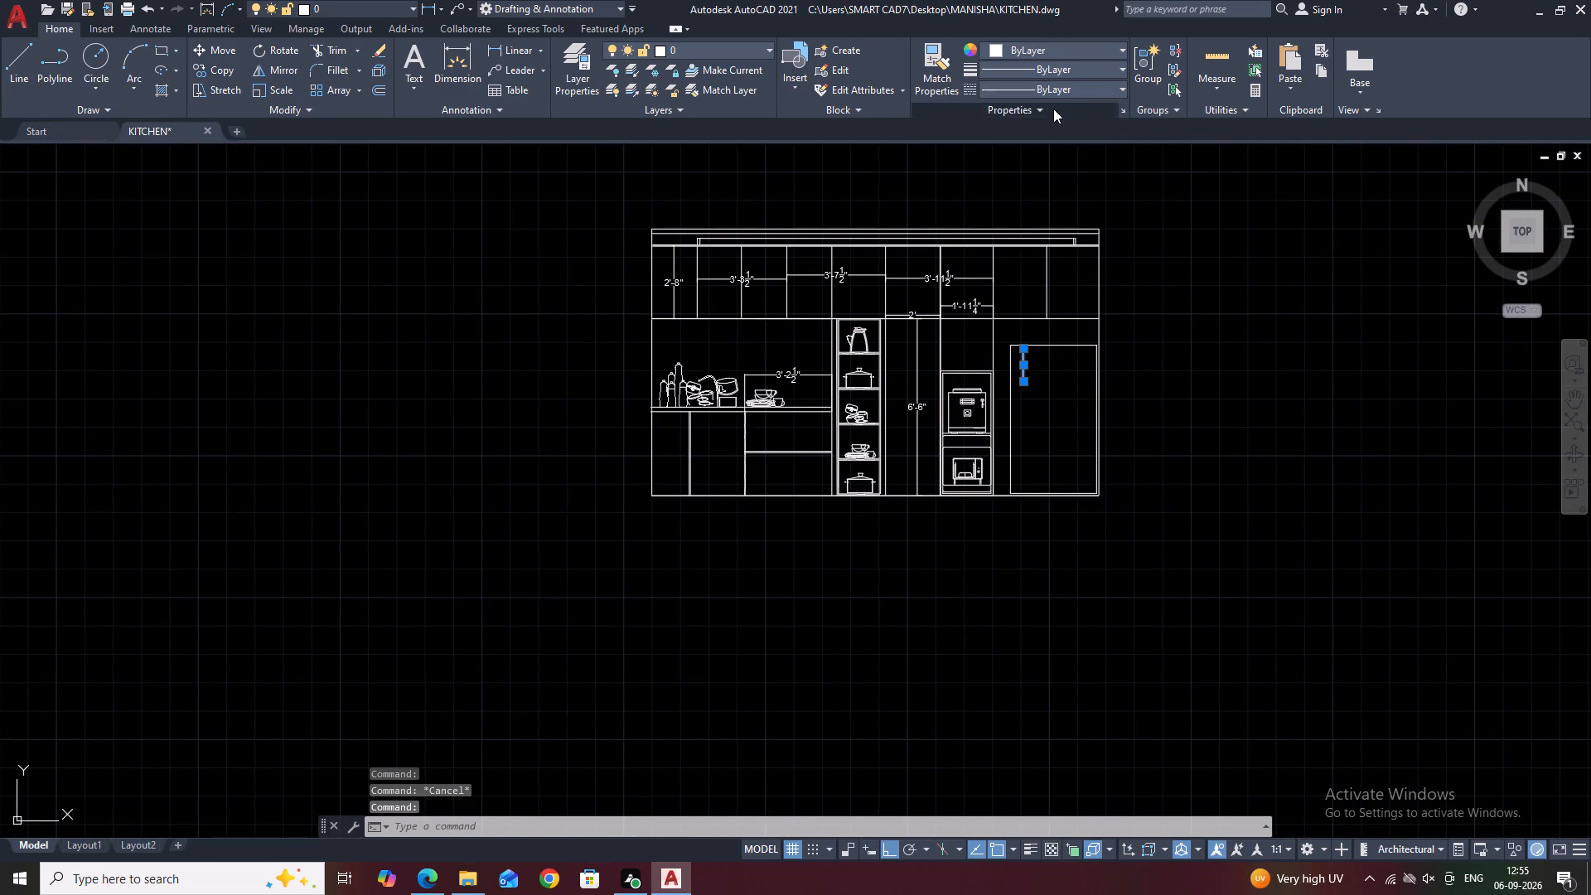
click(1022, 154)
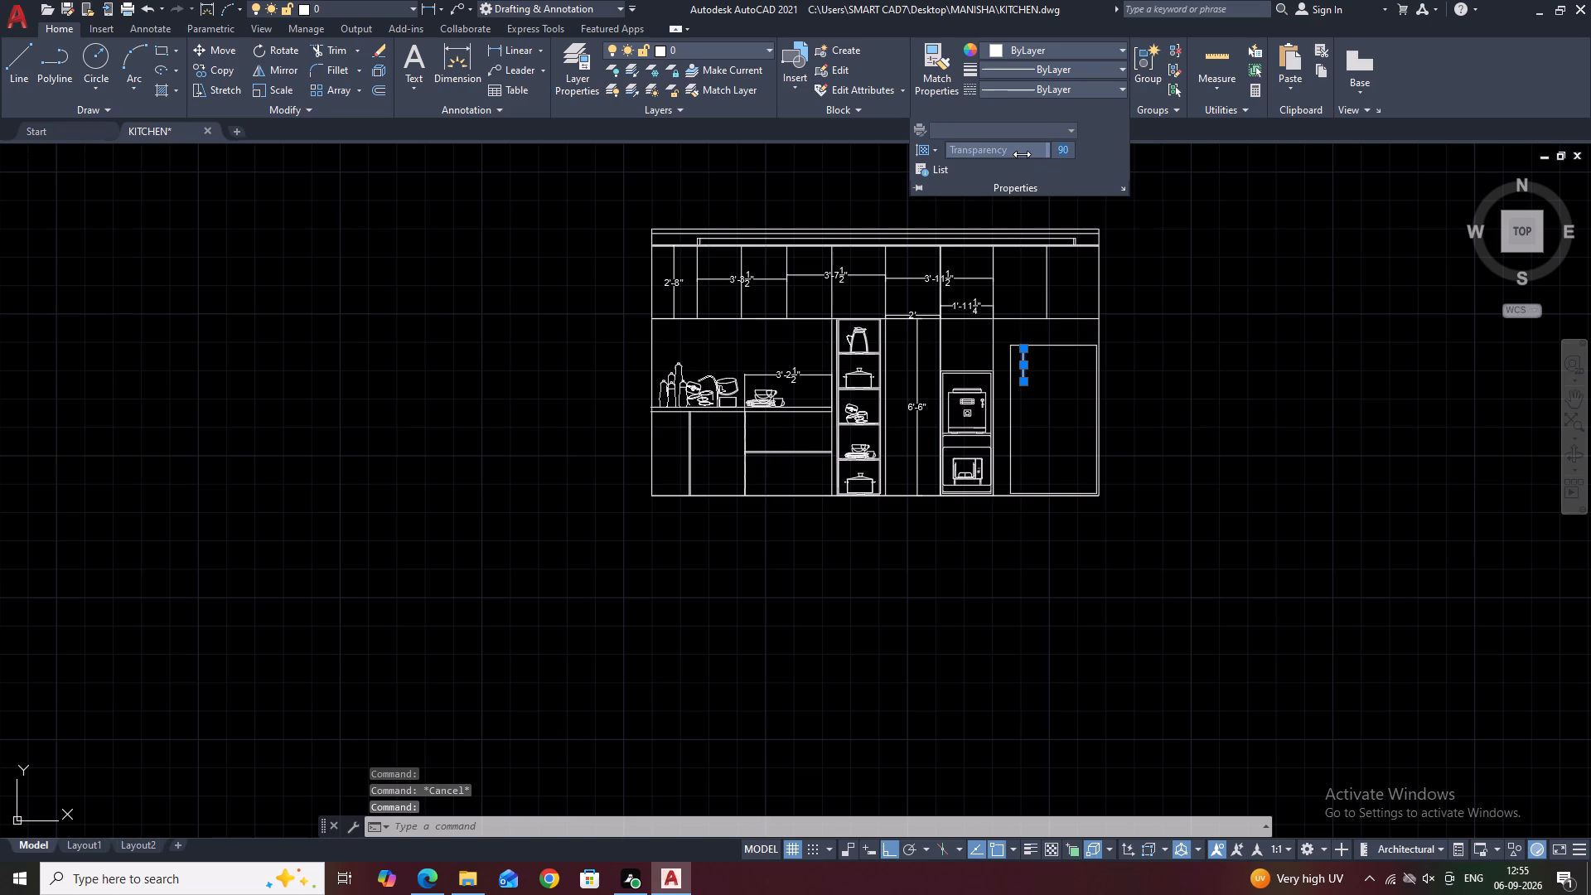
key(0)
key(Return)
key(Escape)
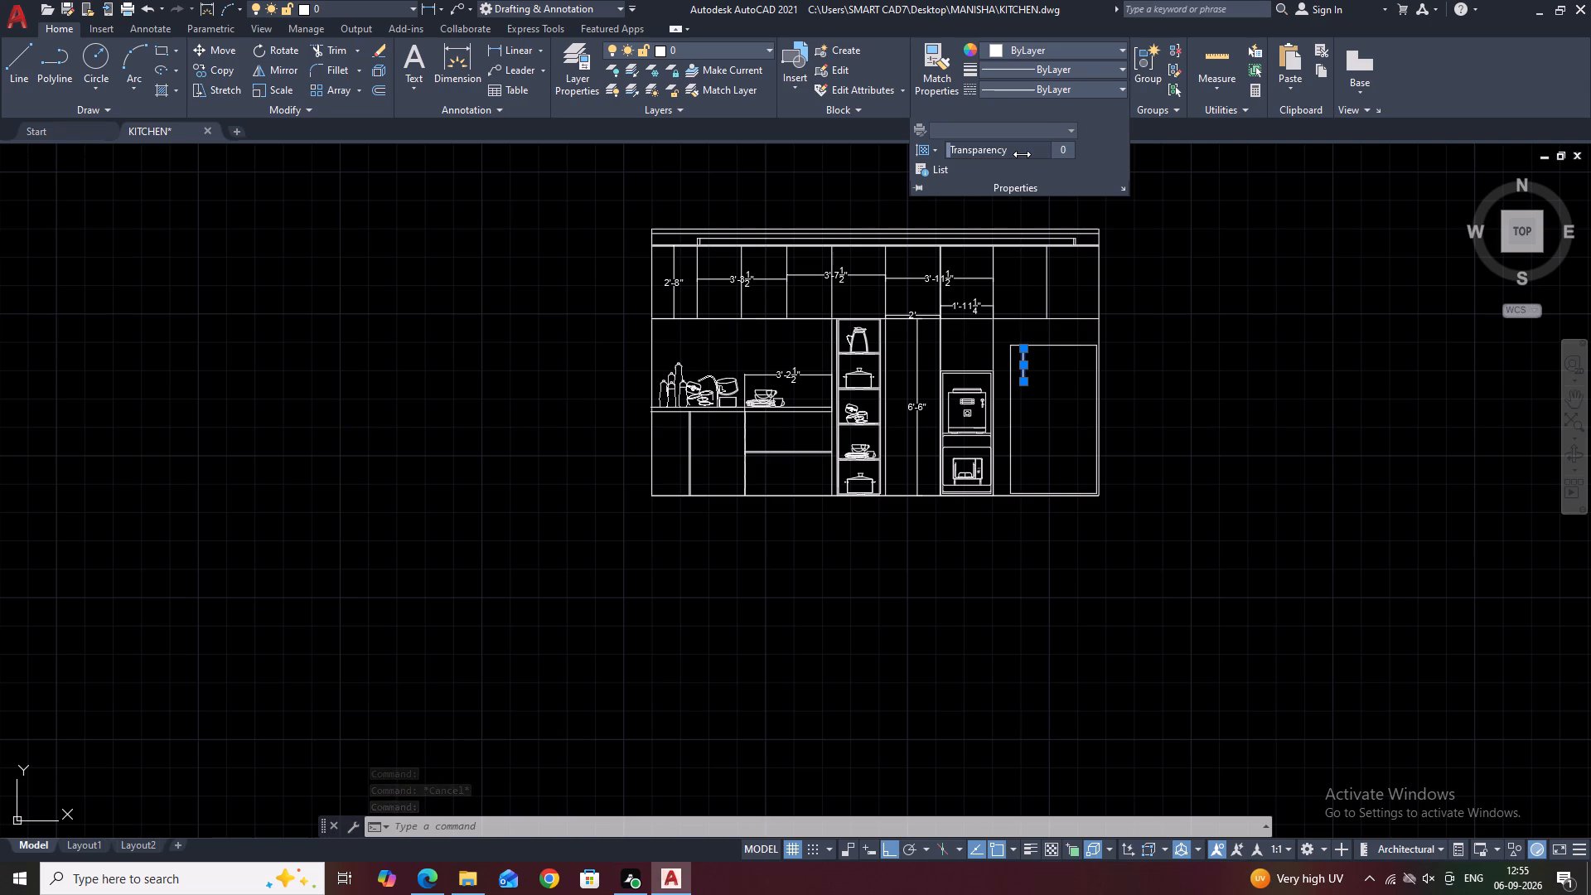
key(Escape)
Erase the short vertical line near the panel's upper-left corner.
scroll(1037, 372, up, 2)
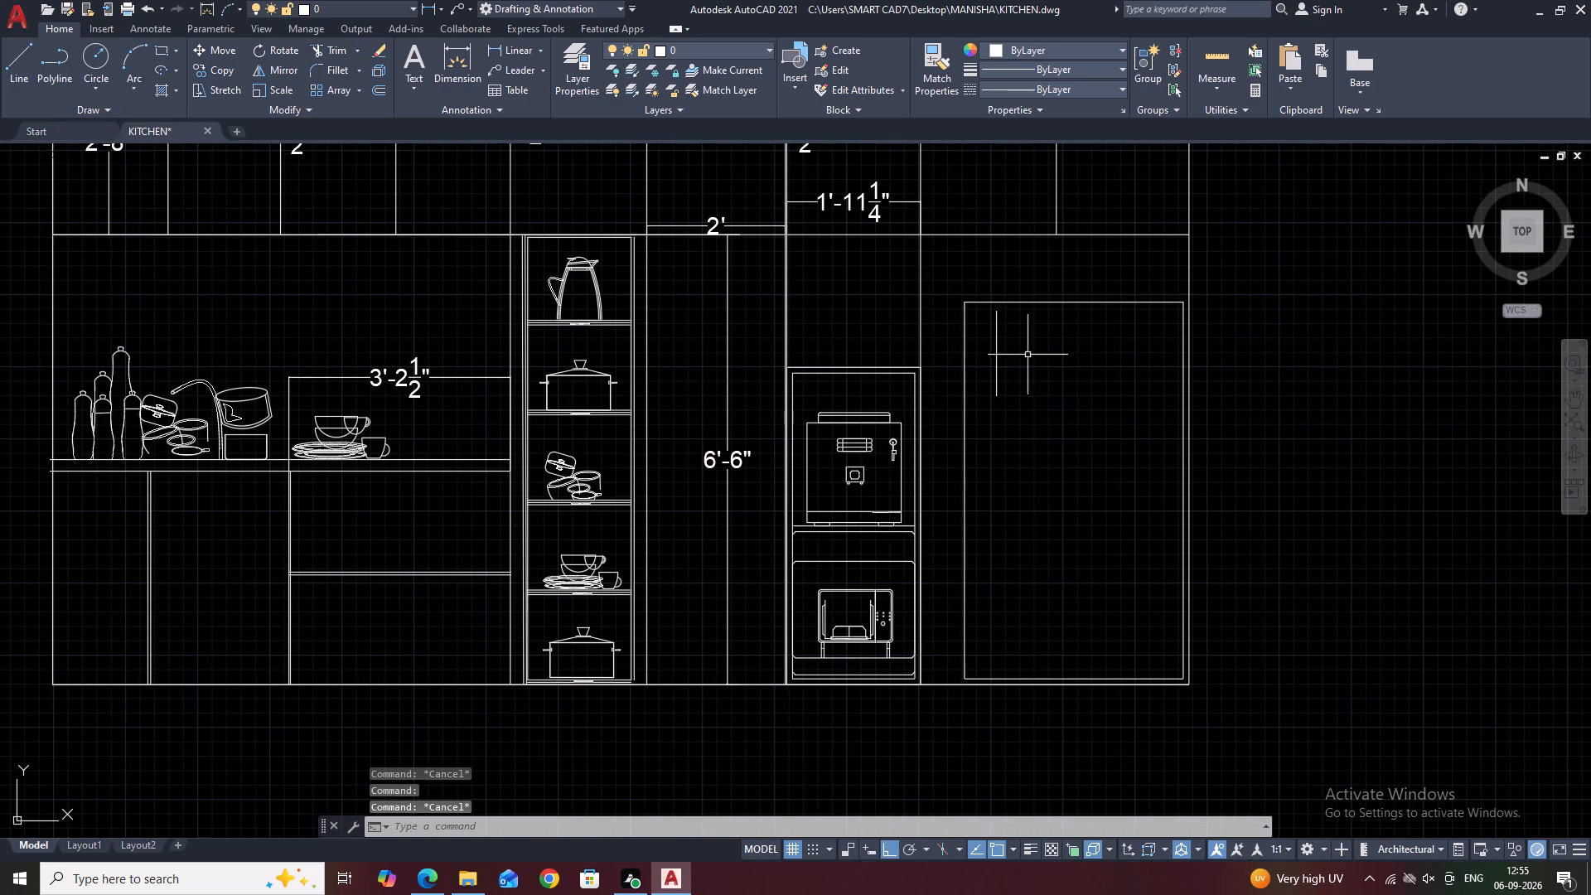
click(1000, 335)
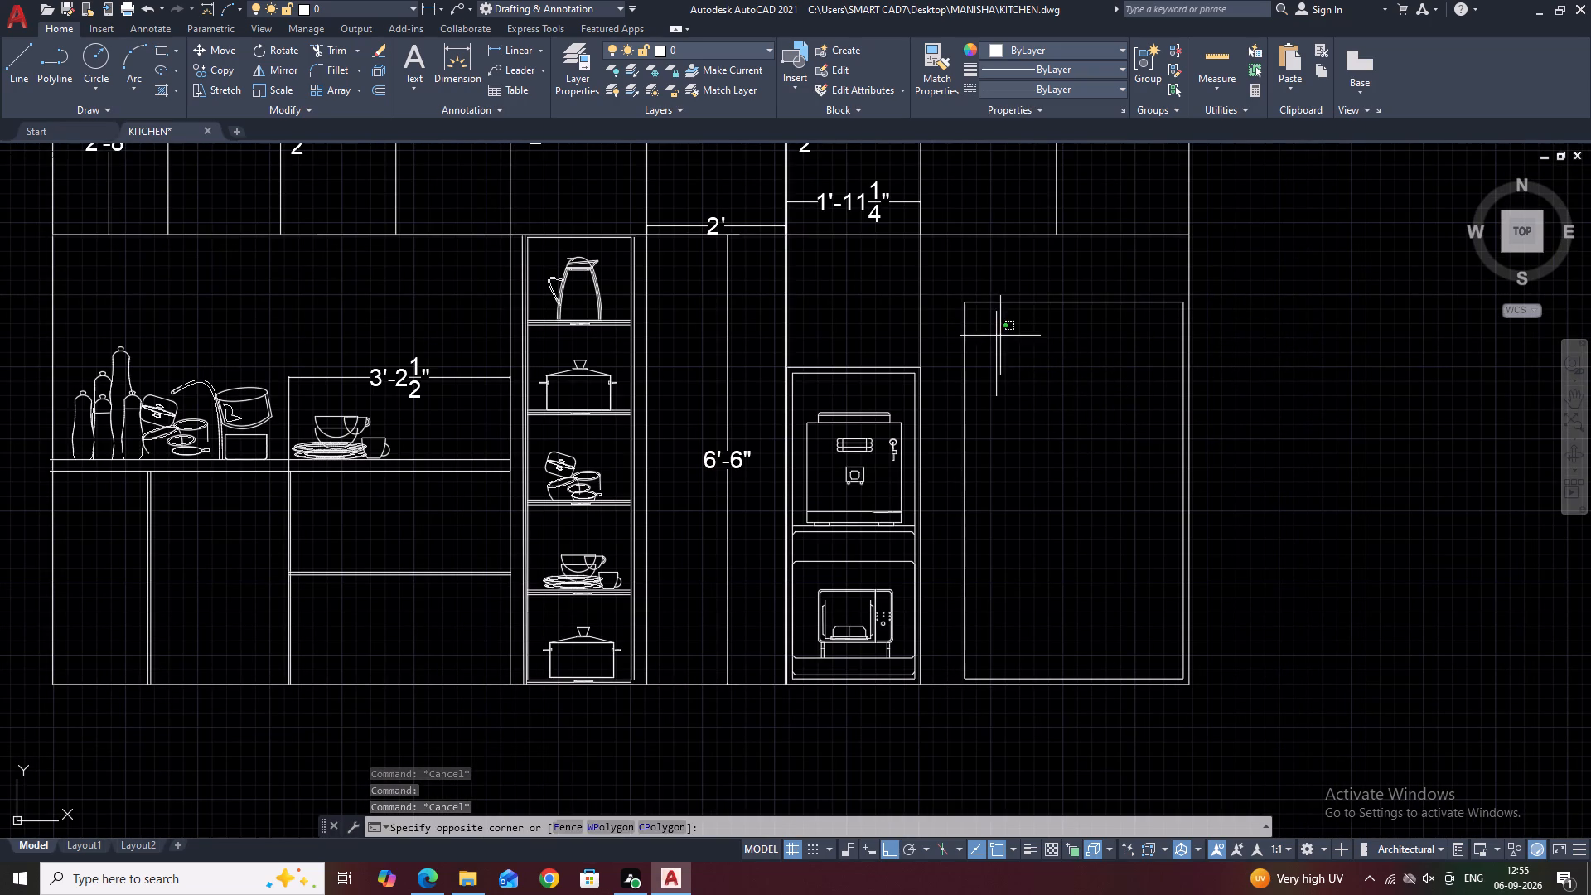
click(989, 326)
key(Delete)
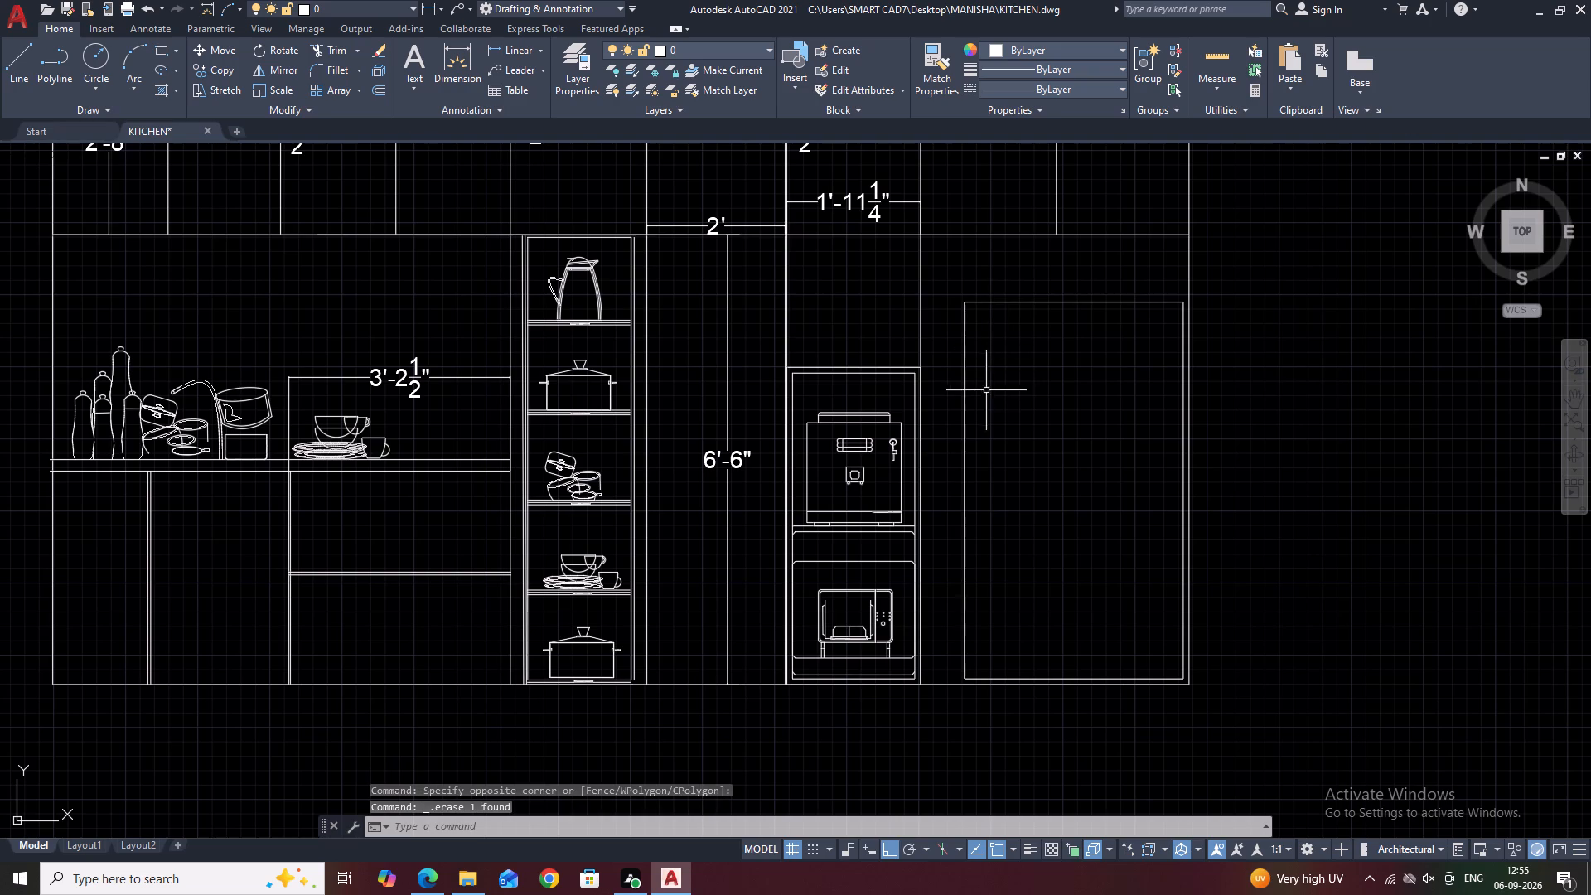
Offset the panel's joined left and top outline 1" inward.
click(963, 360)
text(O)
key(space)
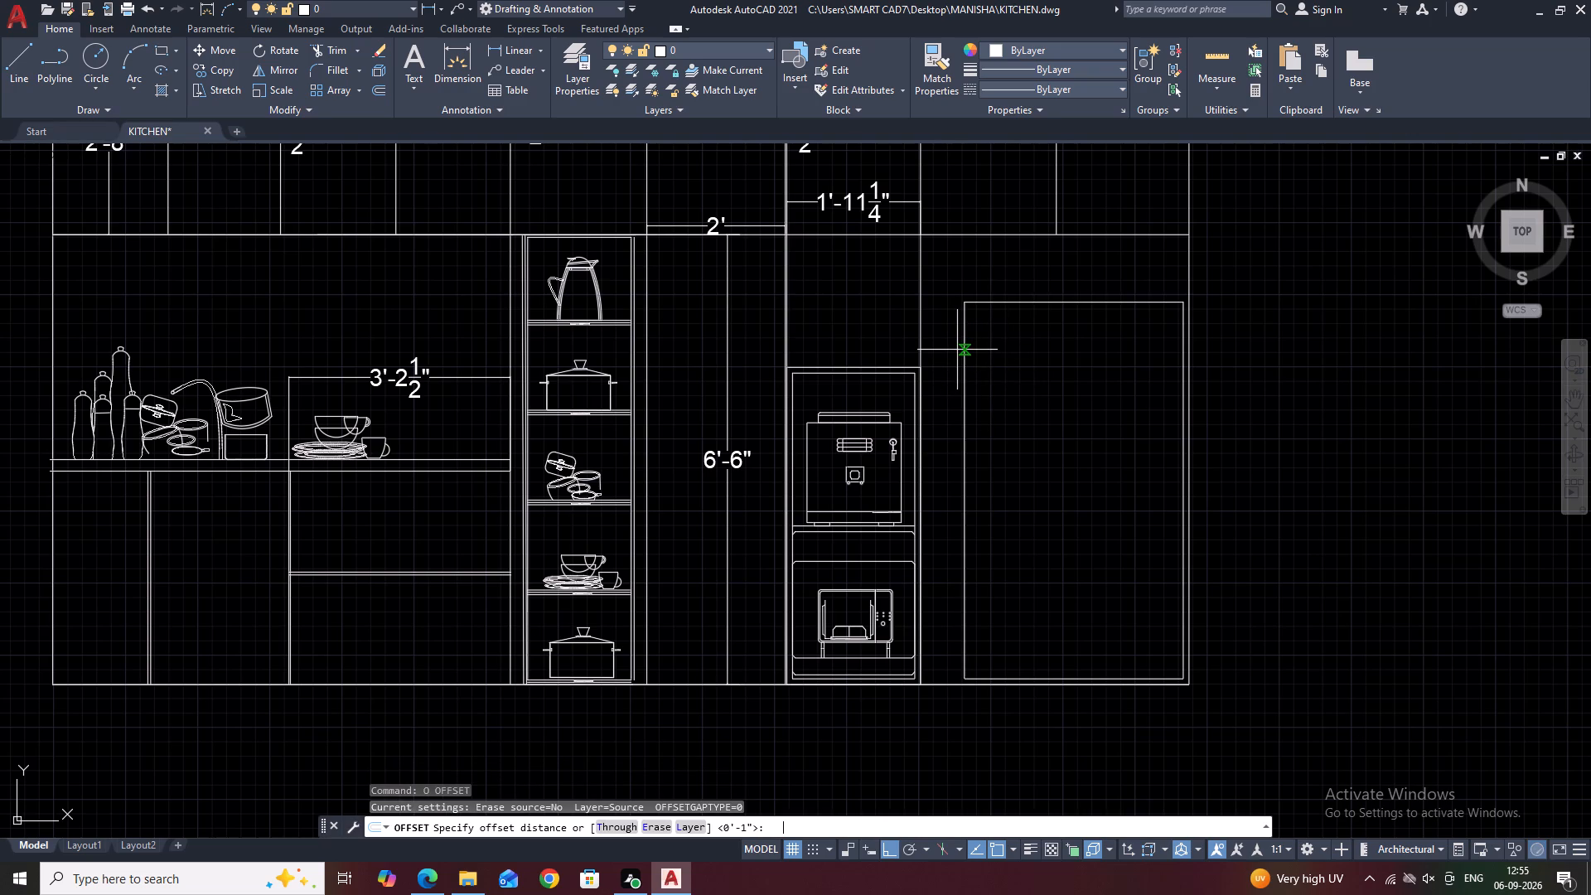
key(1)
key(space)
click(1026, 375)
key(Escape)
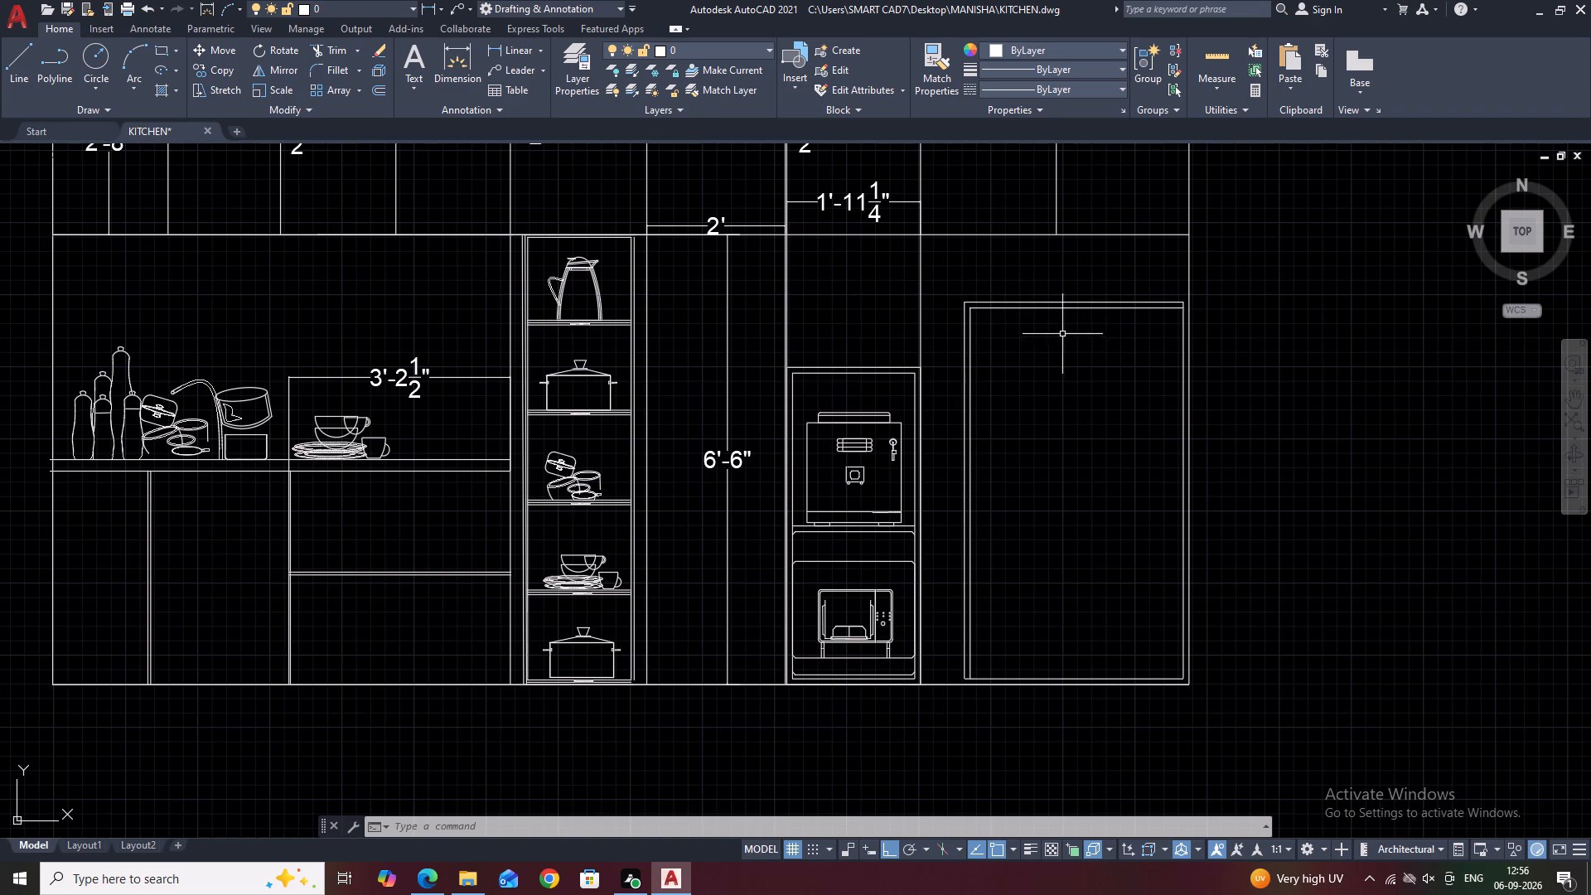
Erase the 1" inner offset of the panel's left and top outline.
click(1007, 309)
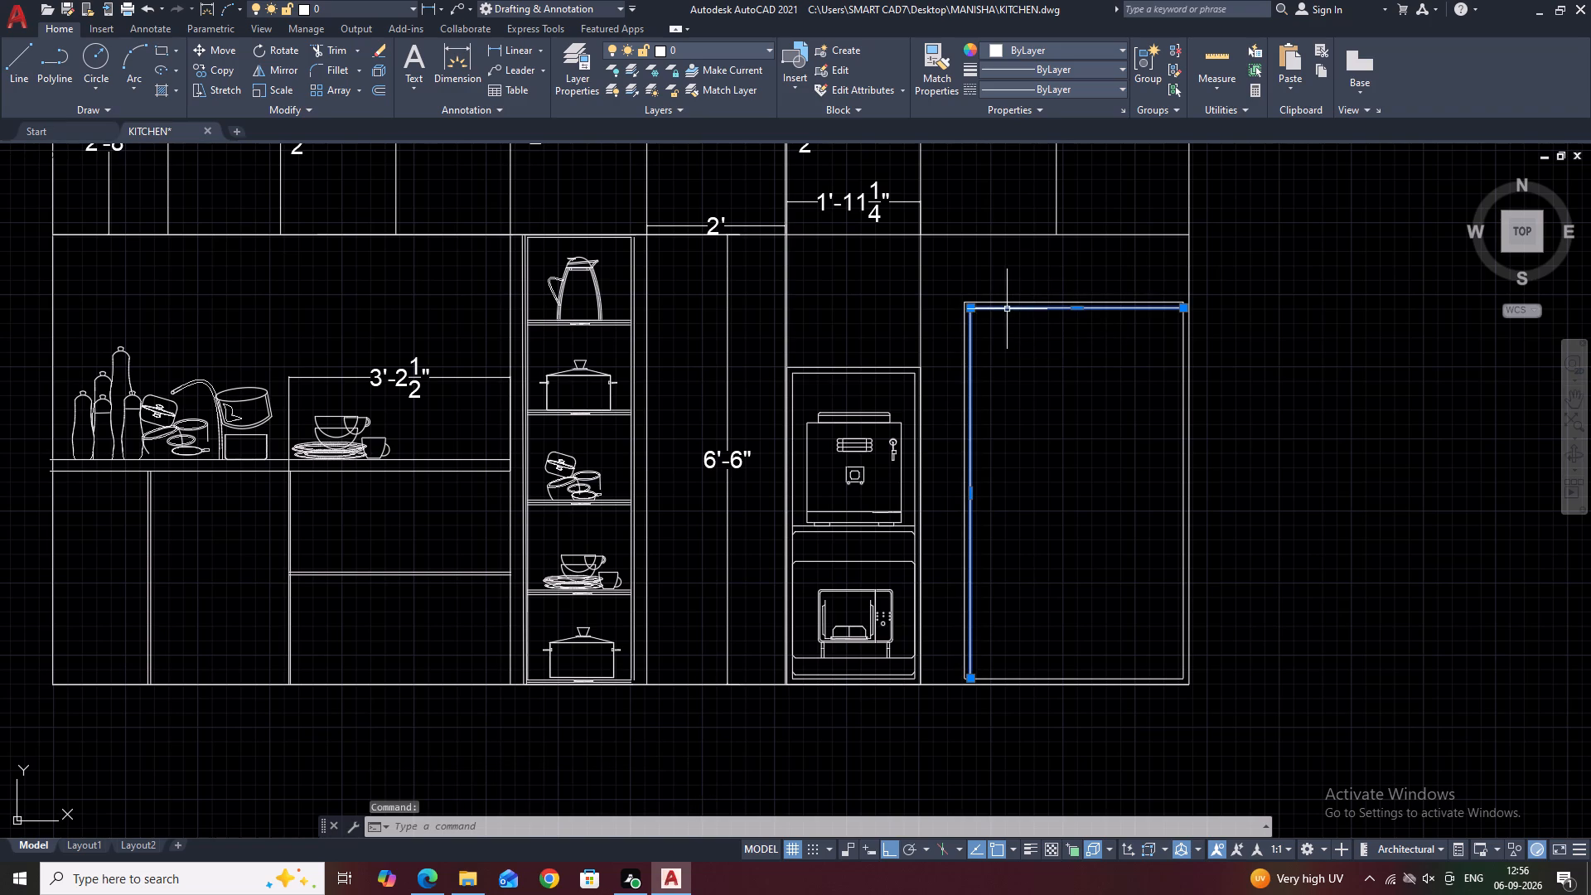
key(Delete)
Offset the panel's joined left and top outline 2" inward.
click(1011, 302)
text(O)
key(space)
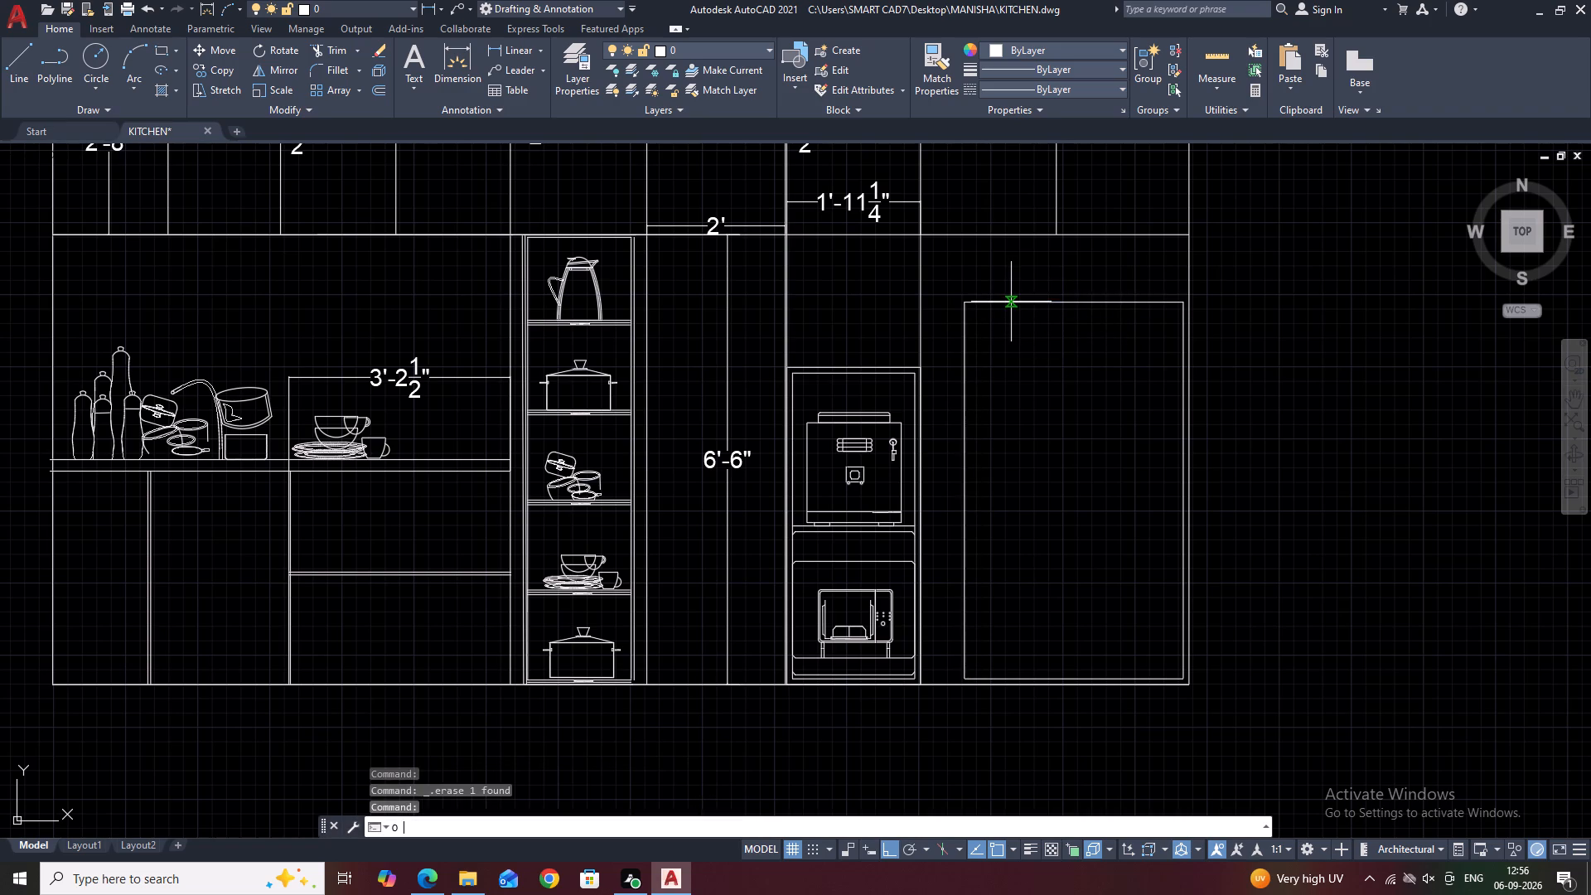
key(2)
key(space)
click(1078, 344)
key(Escape)
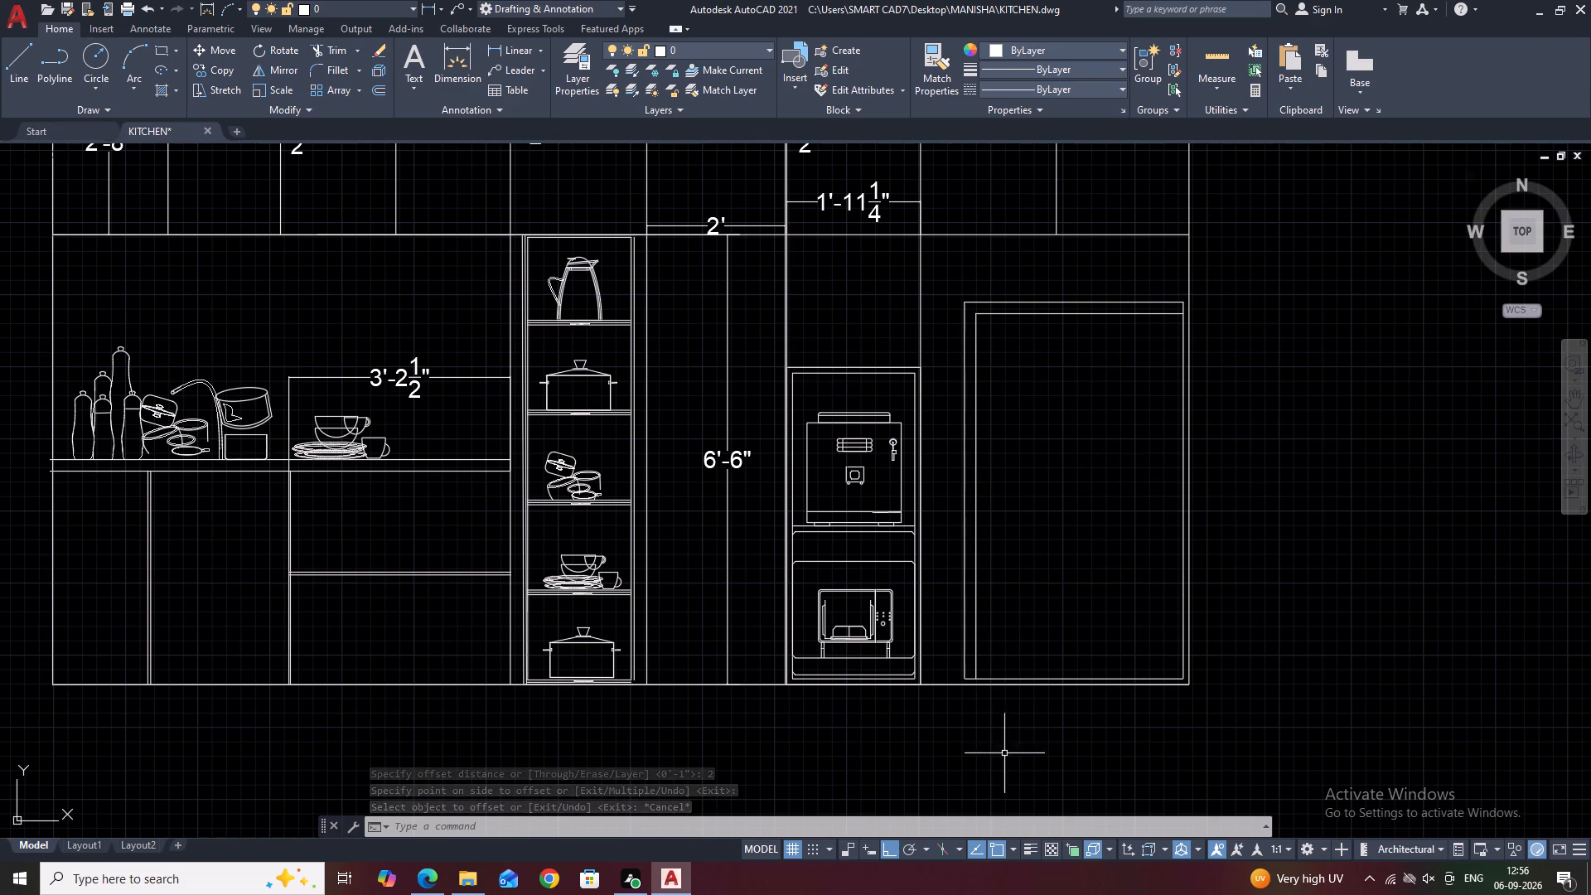
Offset the panel's bottom line 2" upward into the panel.
scroll(1026, 696, up, 1)
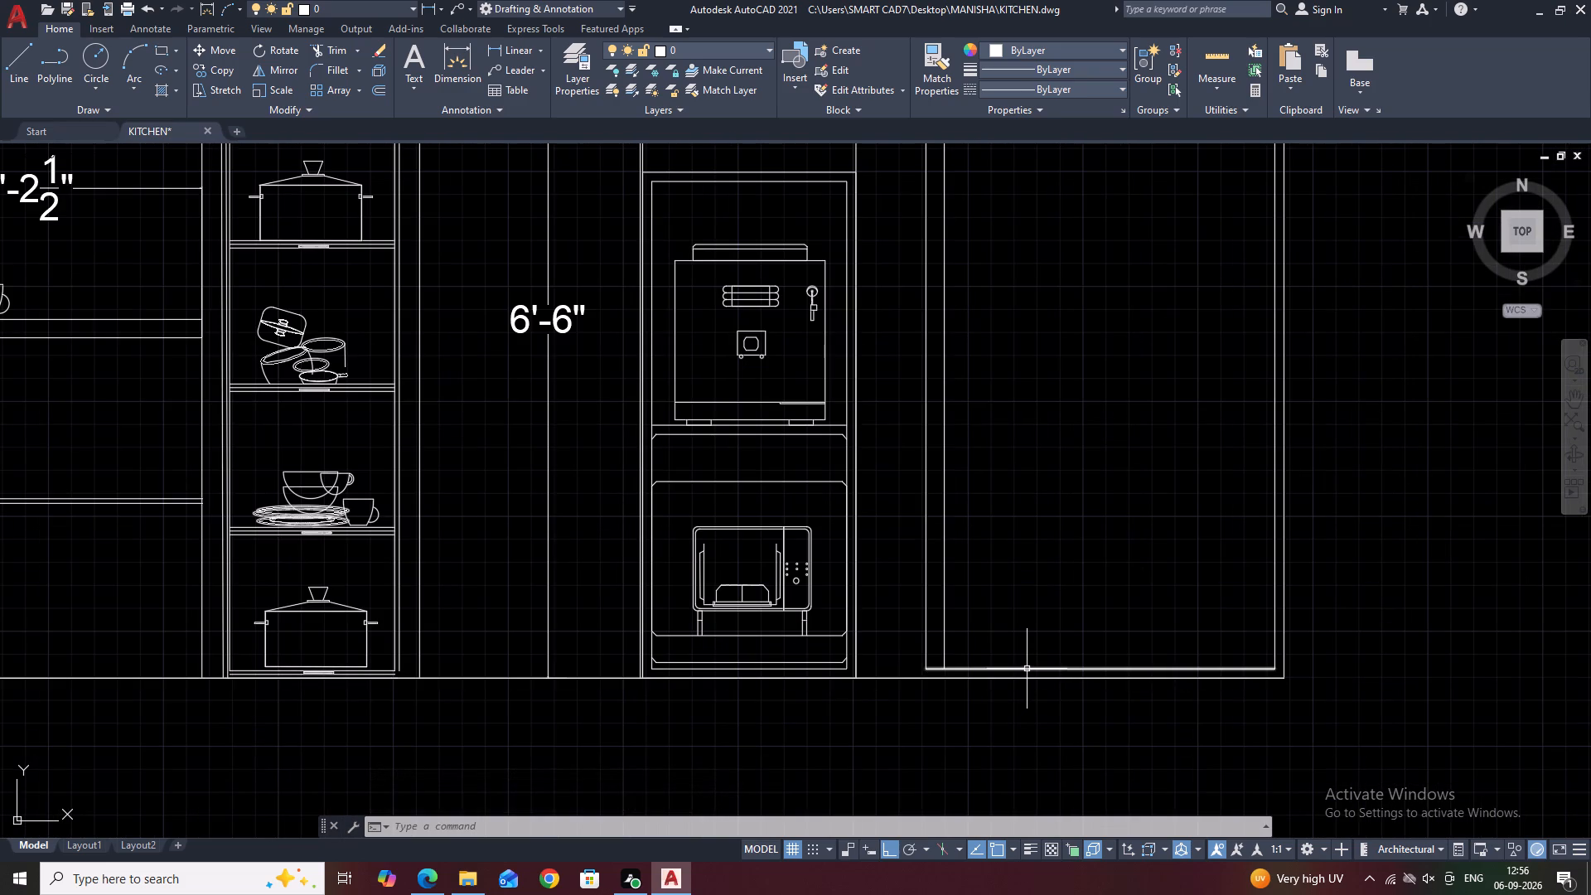
click(1027, 669)
text(O)
key(space)
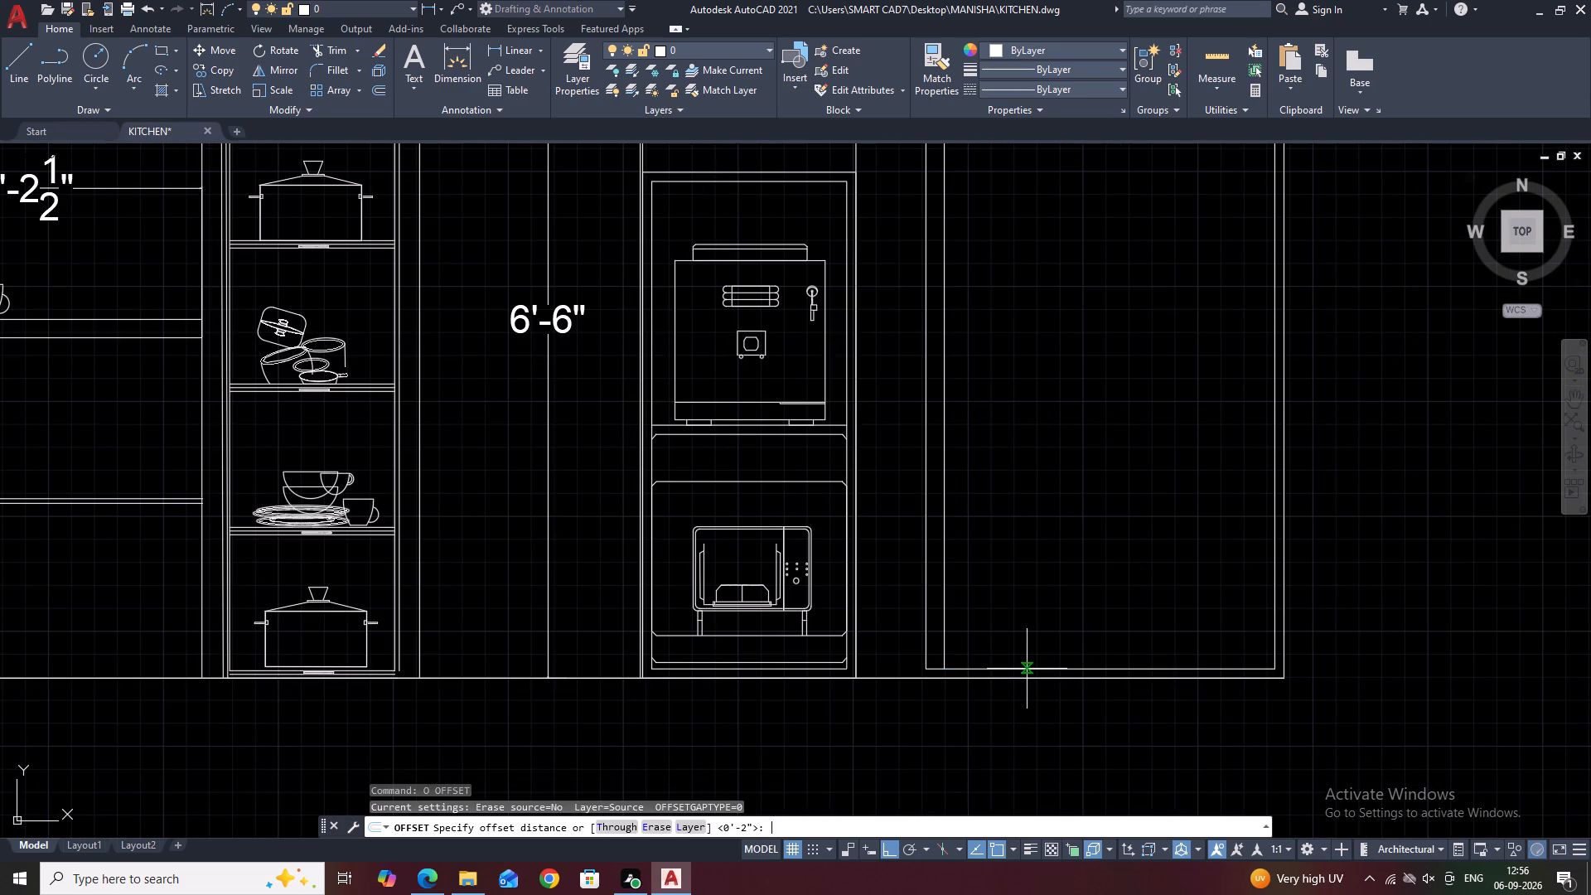
text(2)
key(space)
click(1047, 585)
key(Escape)
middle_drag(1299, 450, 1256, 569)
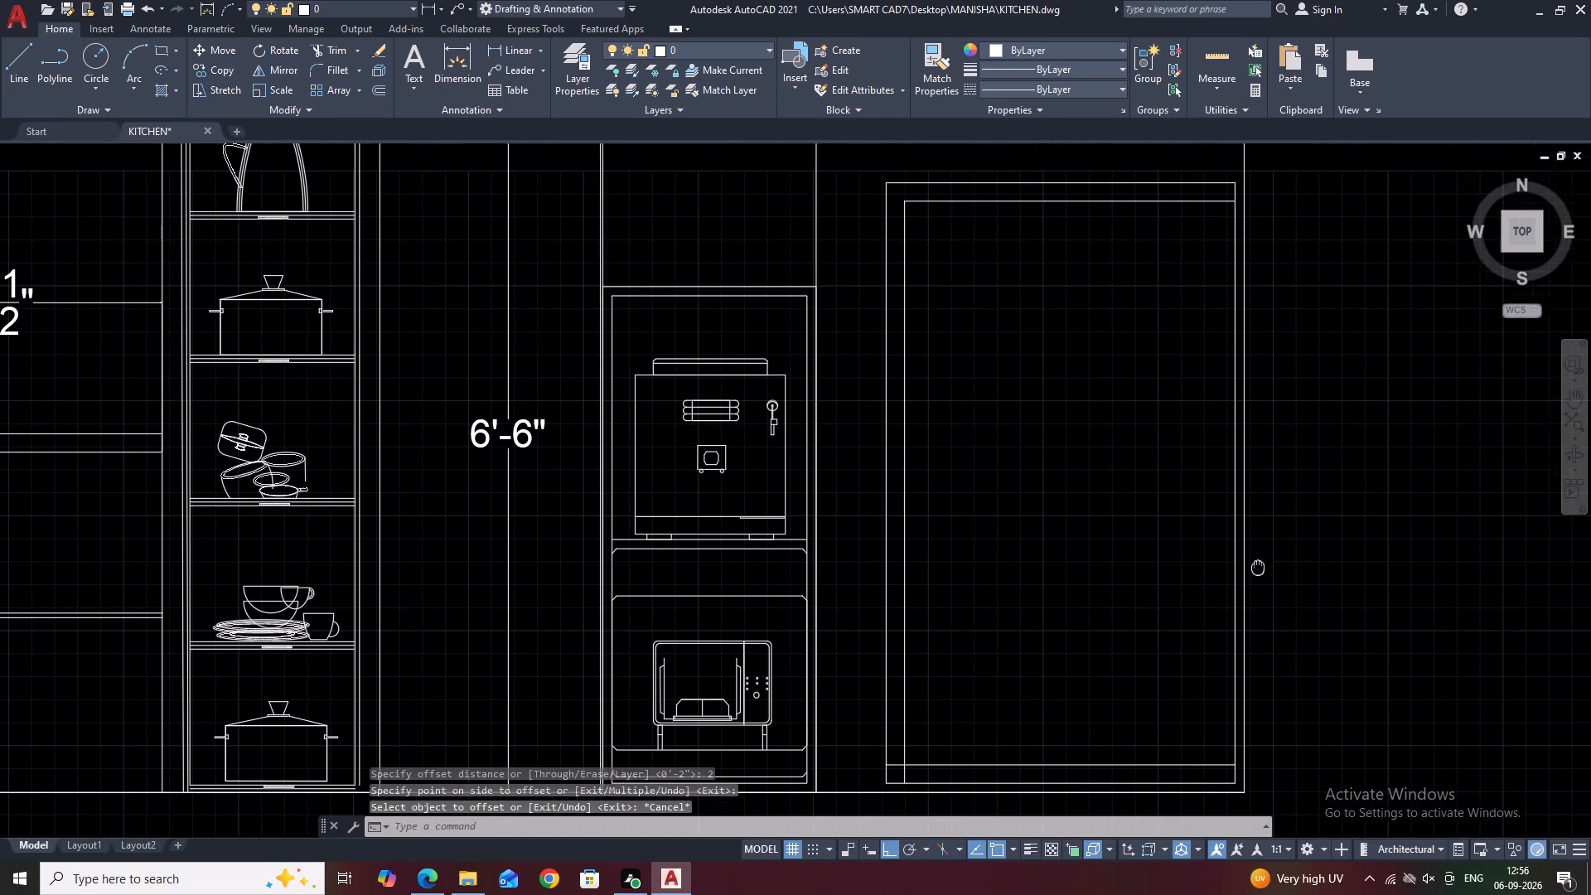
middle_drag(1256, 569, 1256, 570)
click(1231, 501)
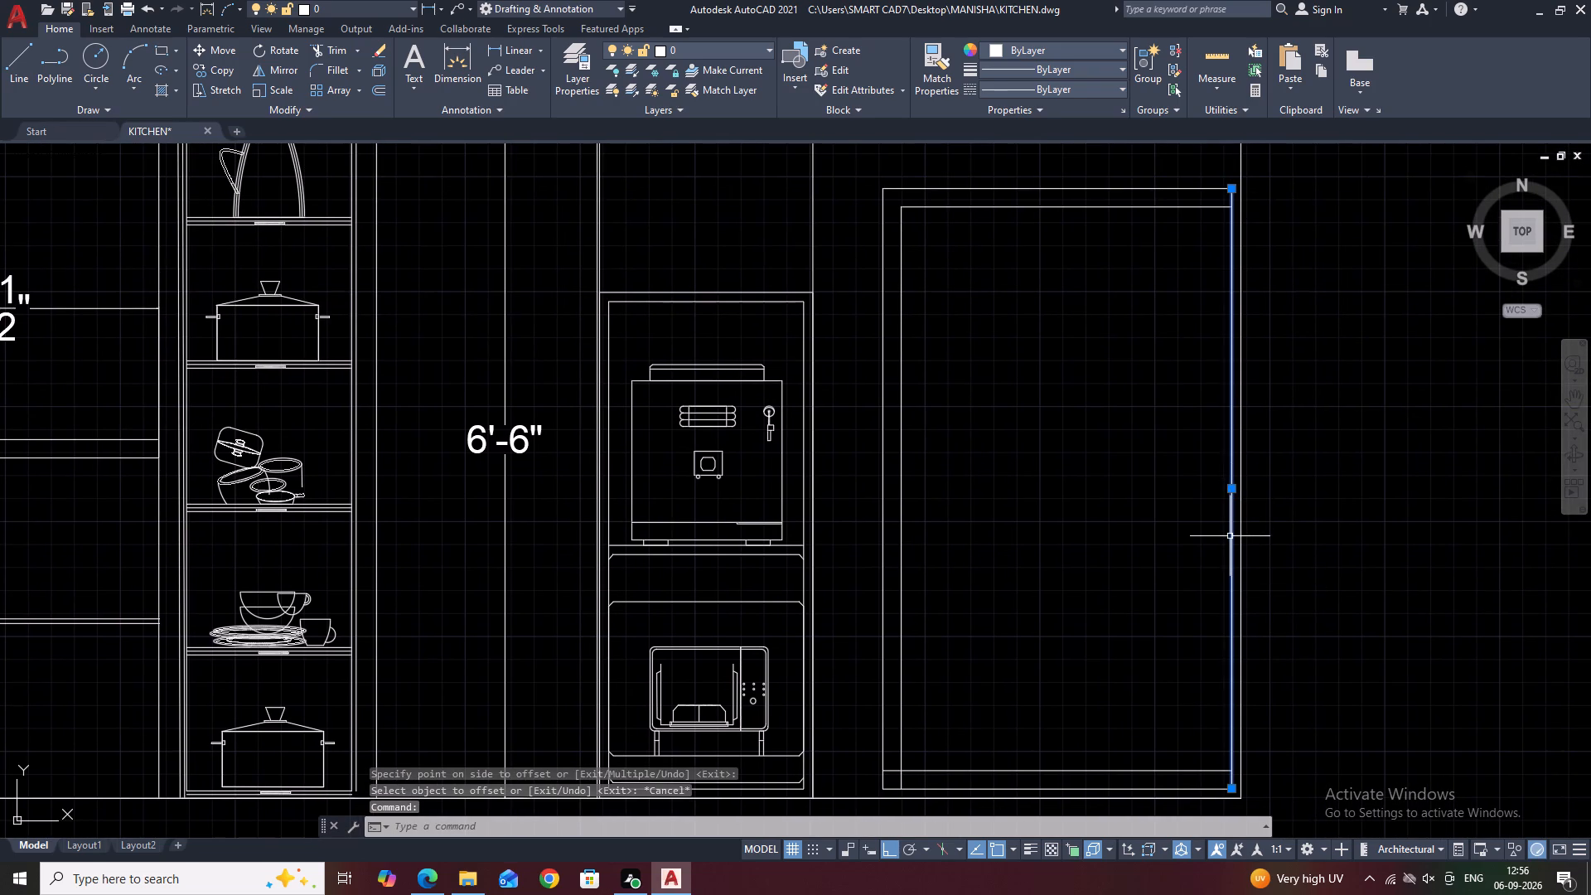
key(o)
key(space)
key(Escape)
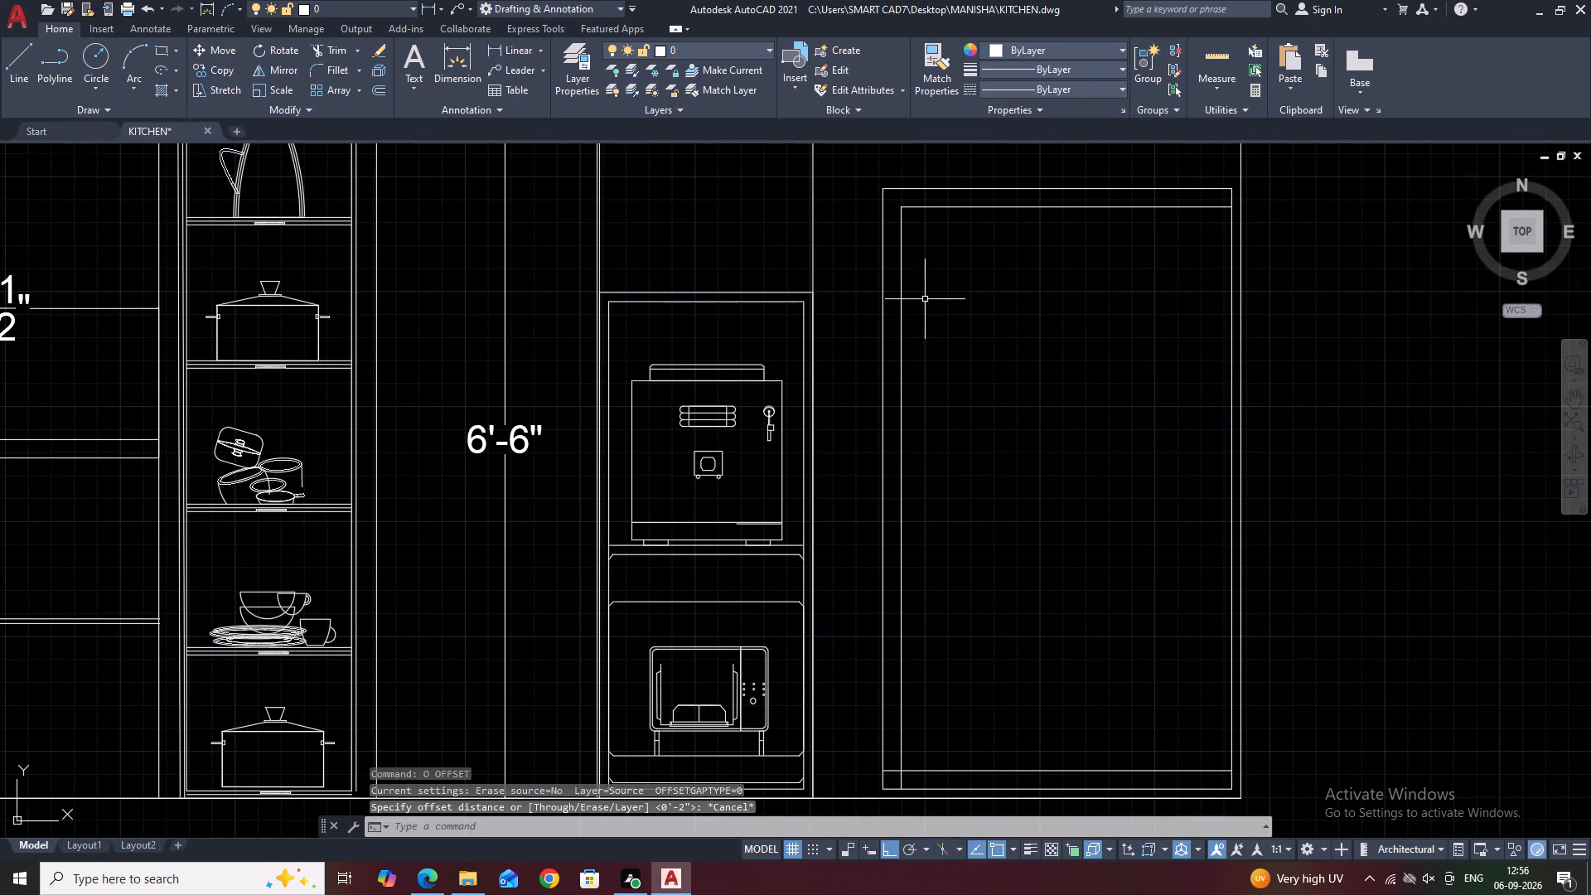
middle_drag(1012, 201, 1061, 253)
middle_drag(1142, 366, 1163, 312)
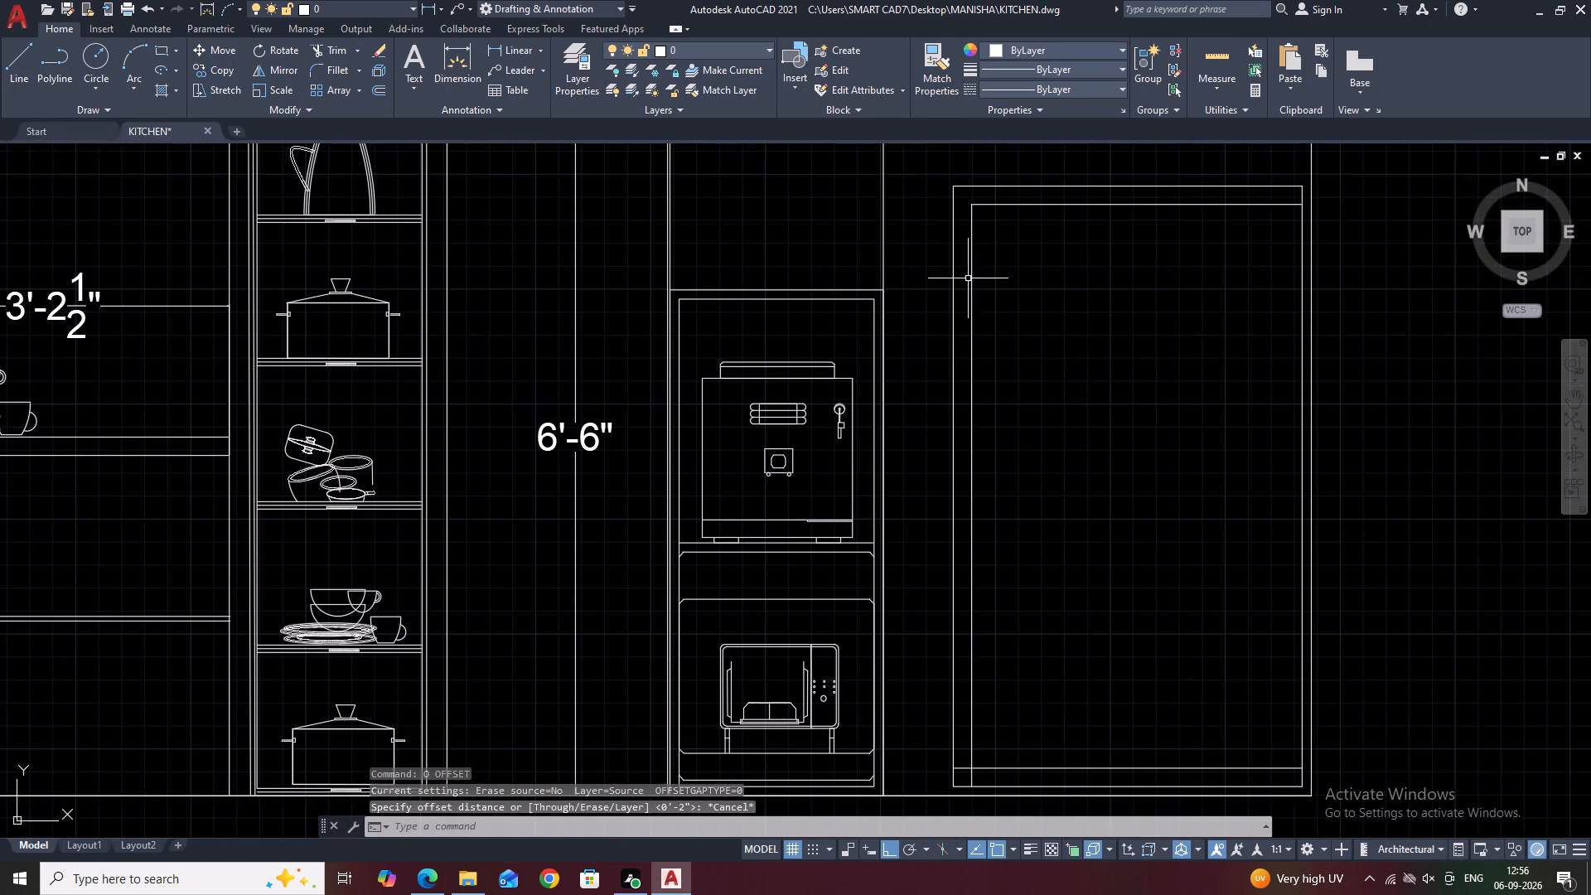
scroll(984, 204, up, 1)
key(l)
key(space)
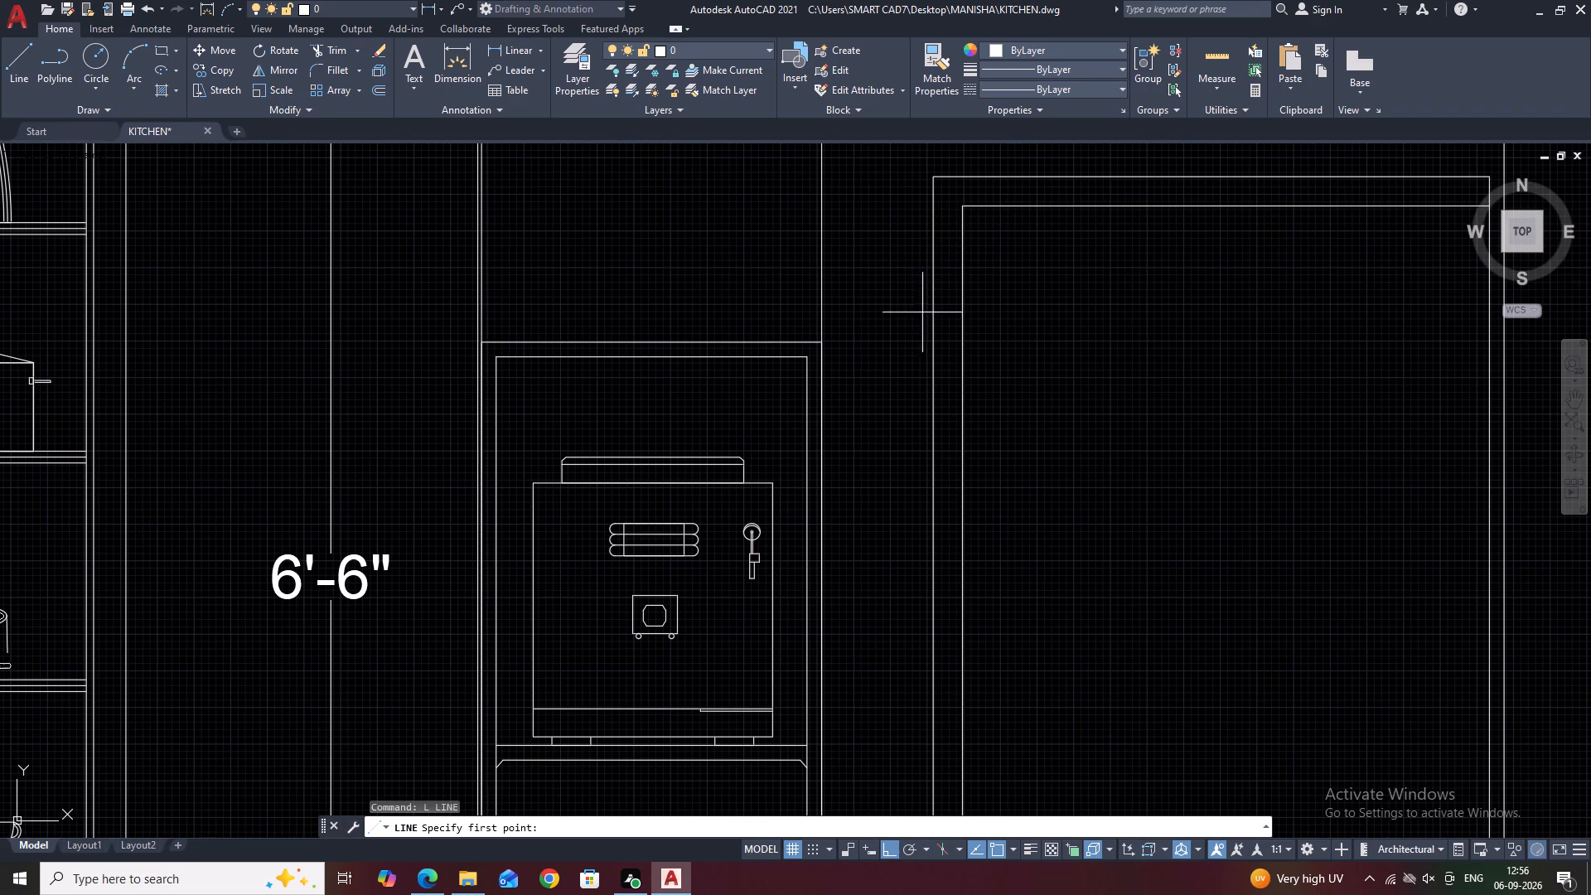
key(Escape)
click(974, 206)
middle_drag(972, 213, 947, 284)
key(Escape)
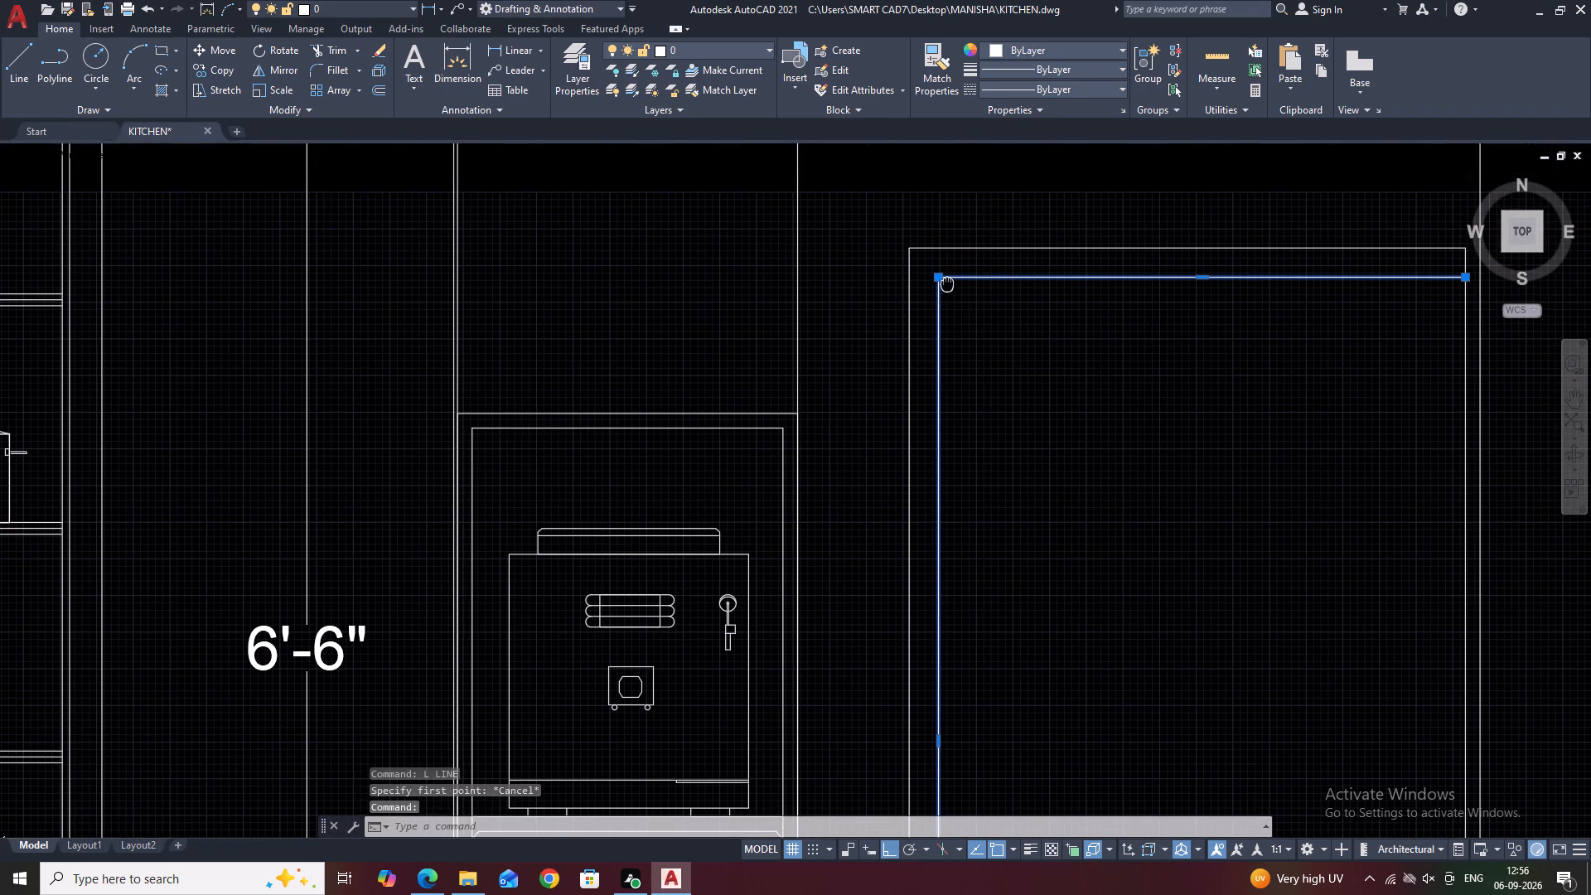
Draw a horizontal line over the inner frame's top edge, from its upper-left corner across to the panel's right vertical.
text(L)
key(space)
click(939, 276)
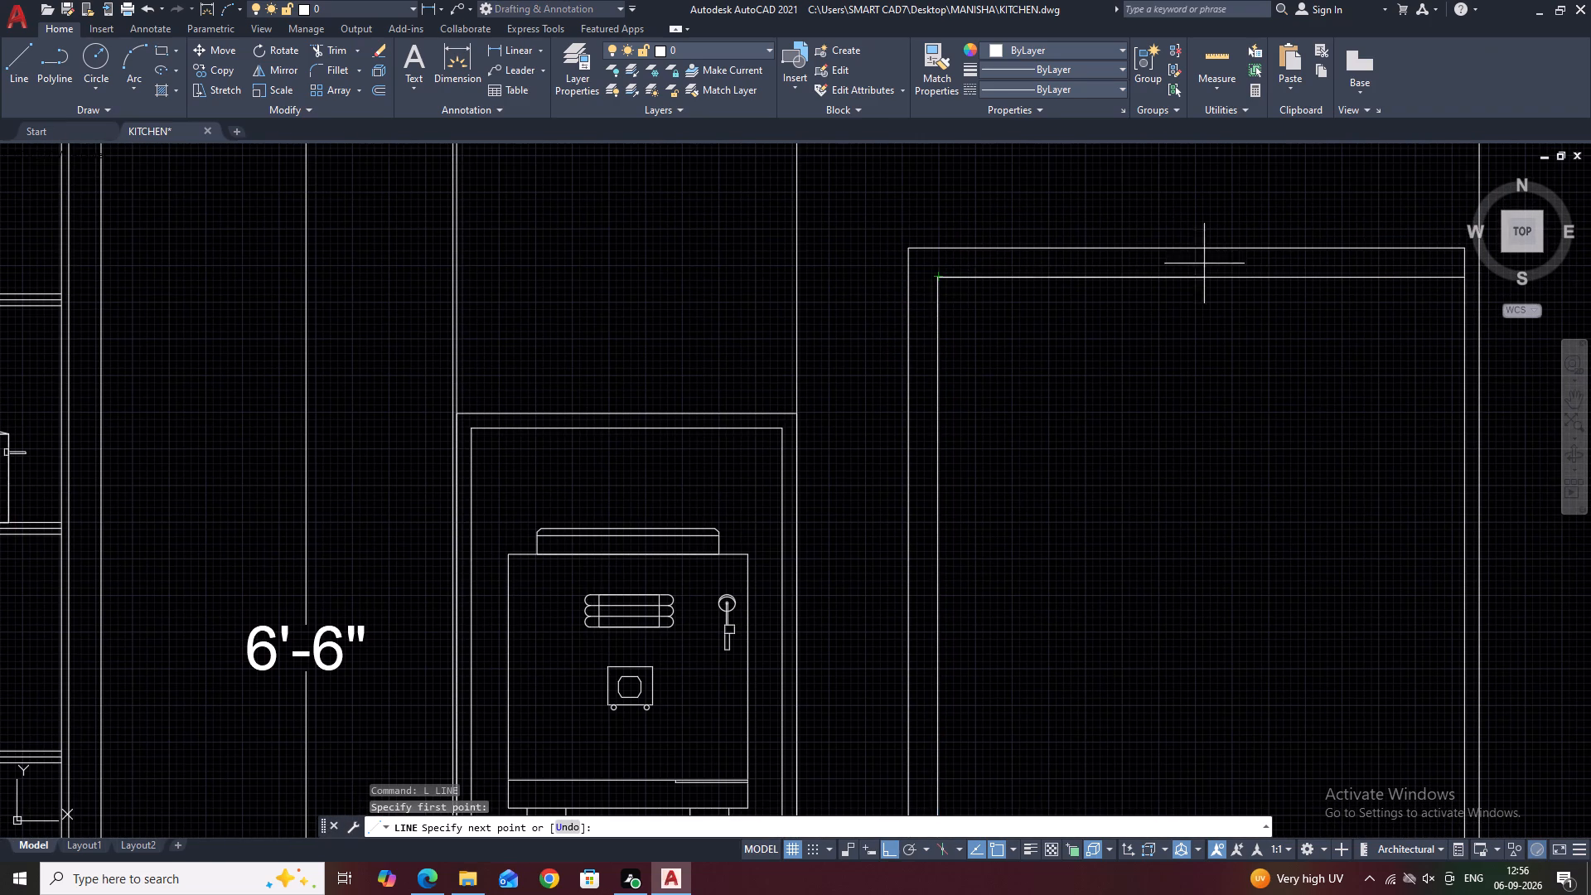
click(1458, 276)
key(Escape)
Offset the new horizontal line 0.5" downward, then offset that copy another 0.5" below.
middle_drag(1125, 291, 1074, 285)
key(Escape)
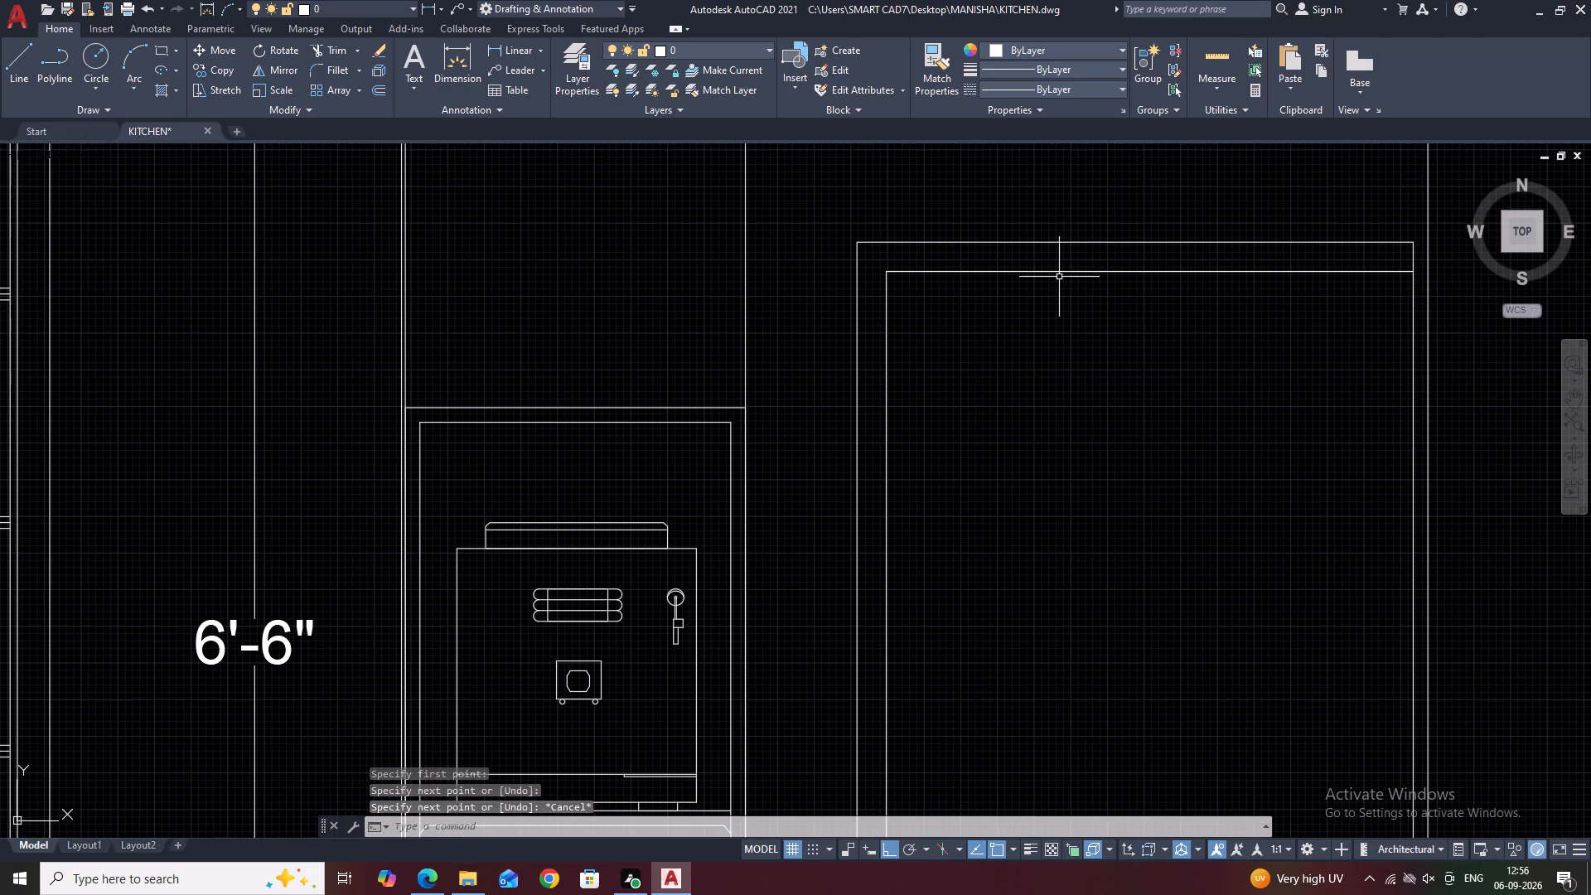
click(1064, 270)
text(O)
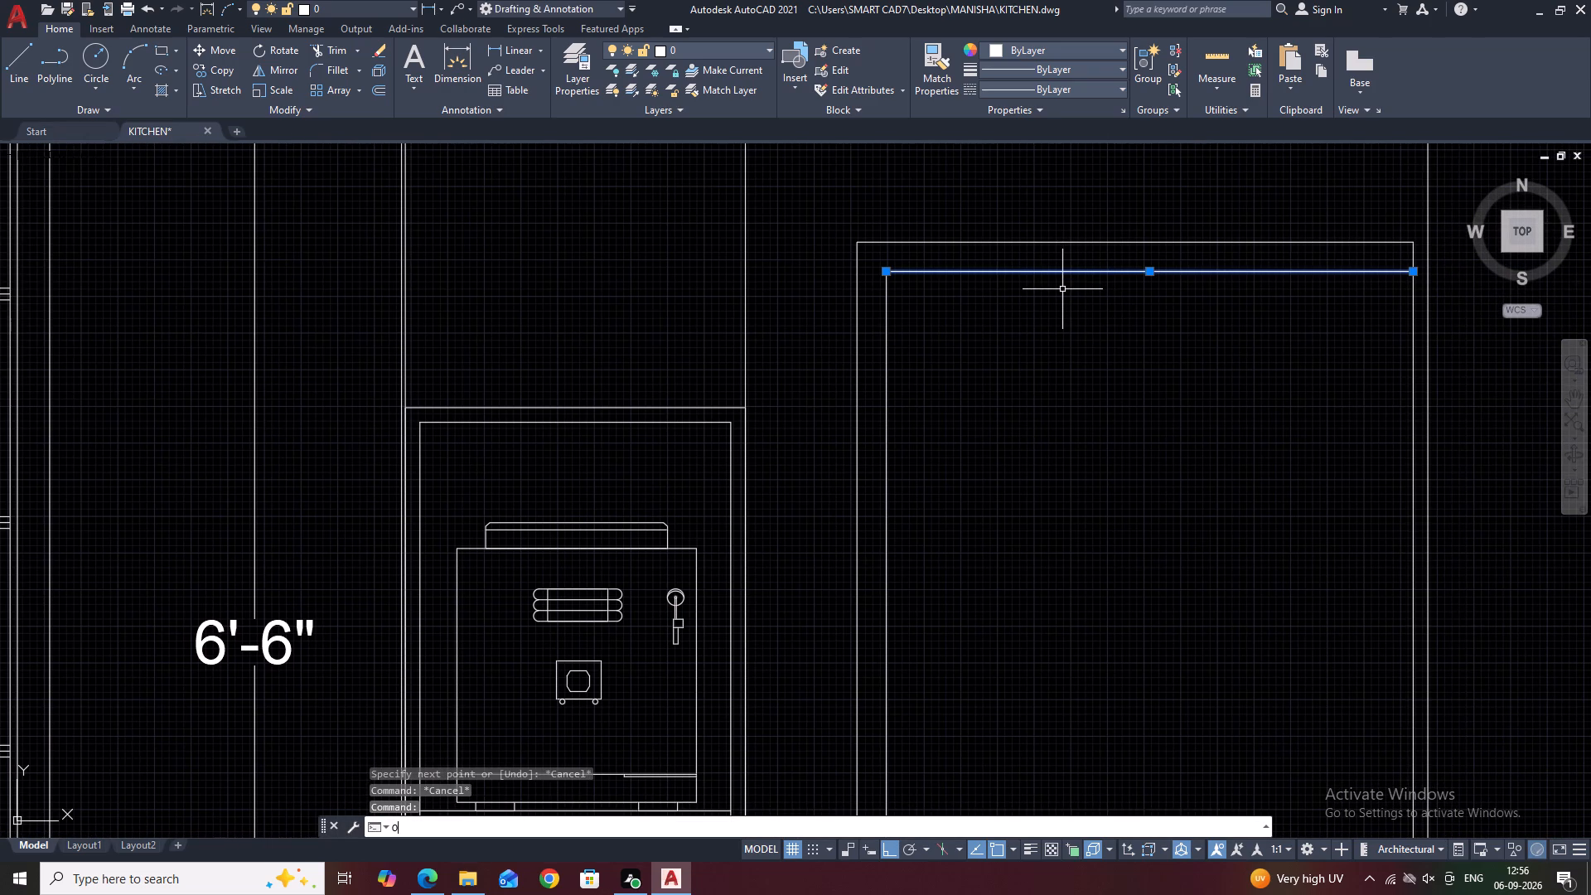
key(space)
text(0.5)
key(Return)
click(1061, 299)
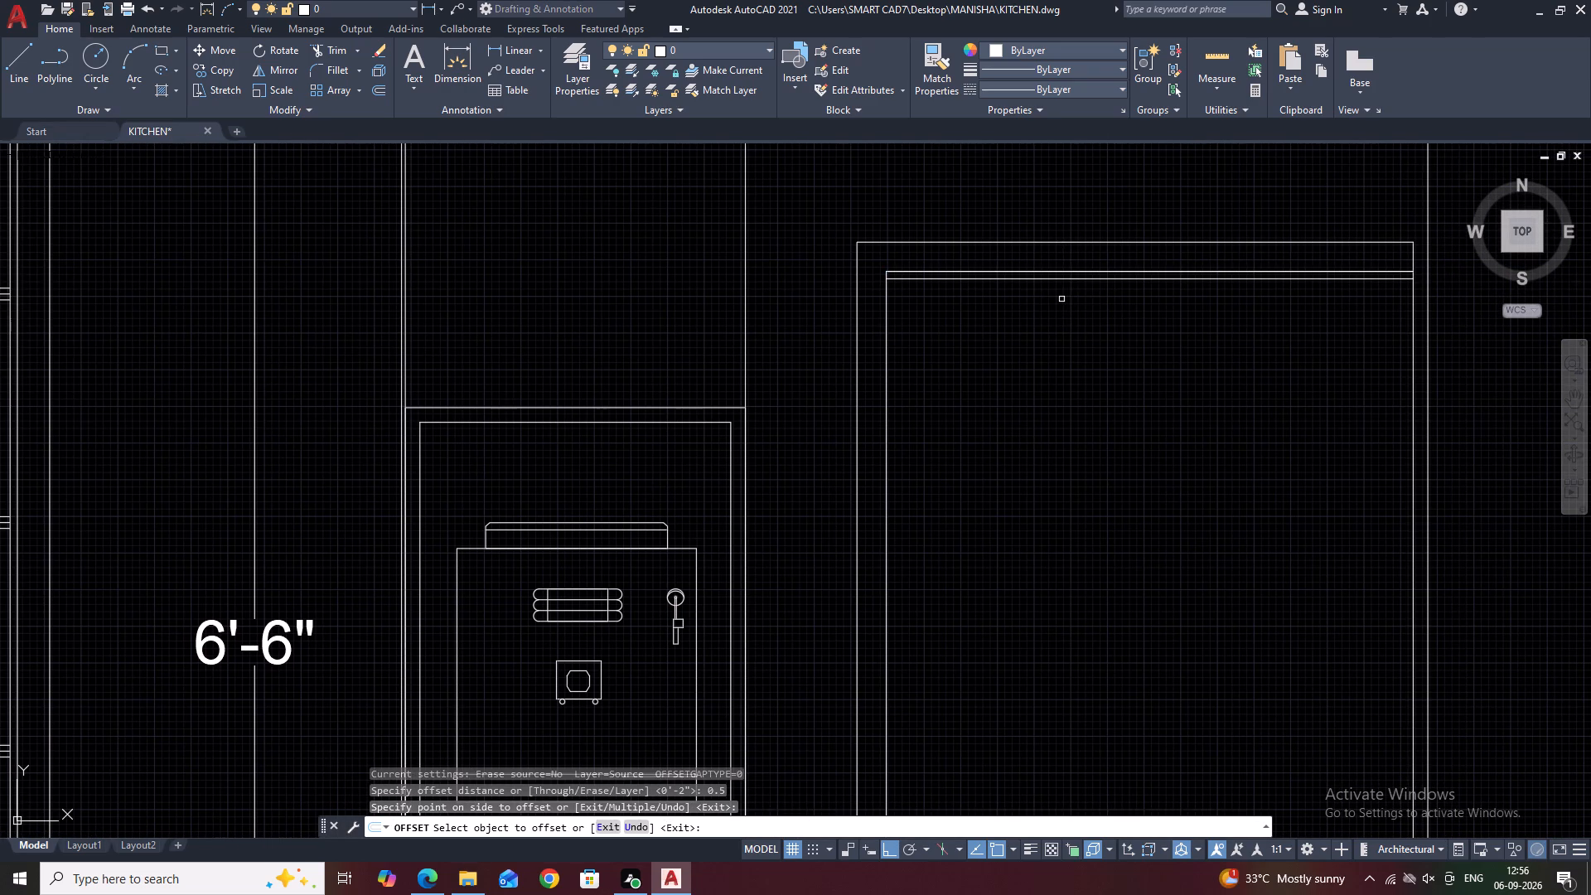
scroll(1046, 293, up, 1)
click(1042, 272)
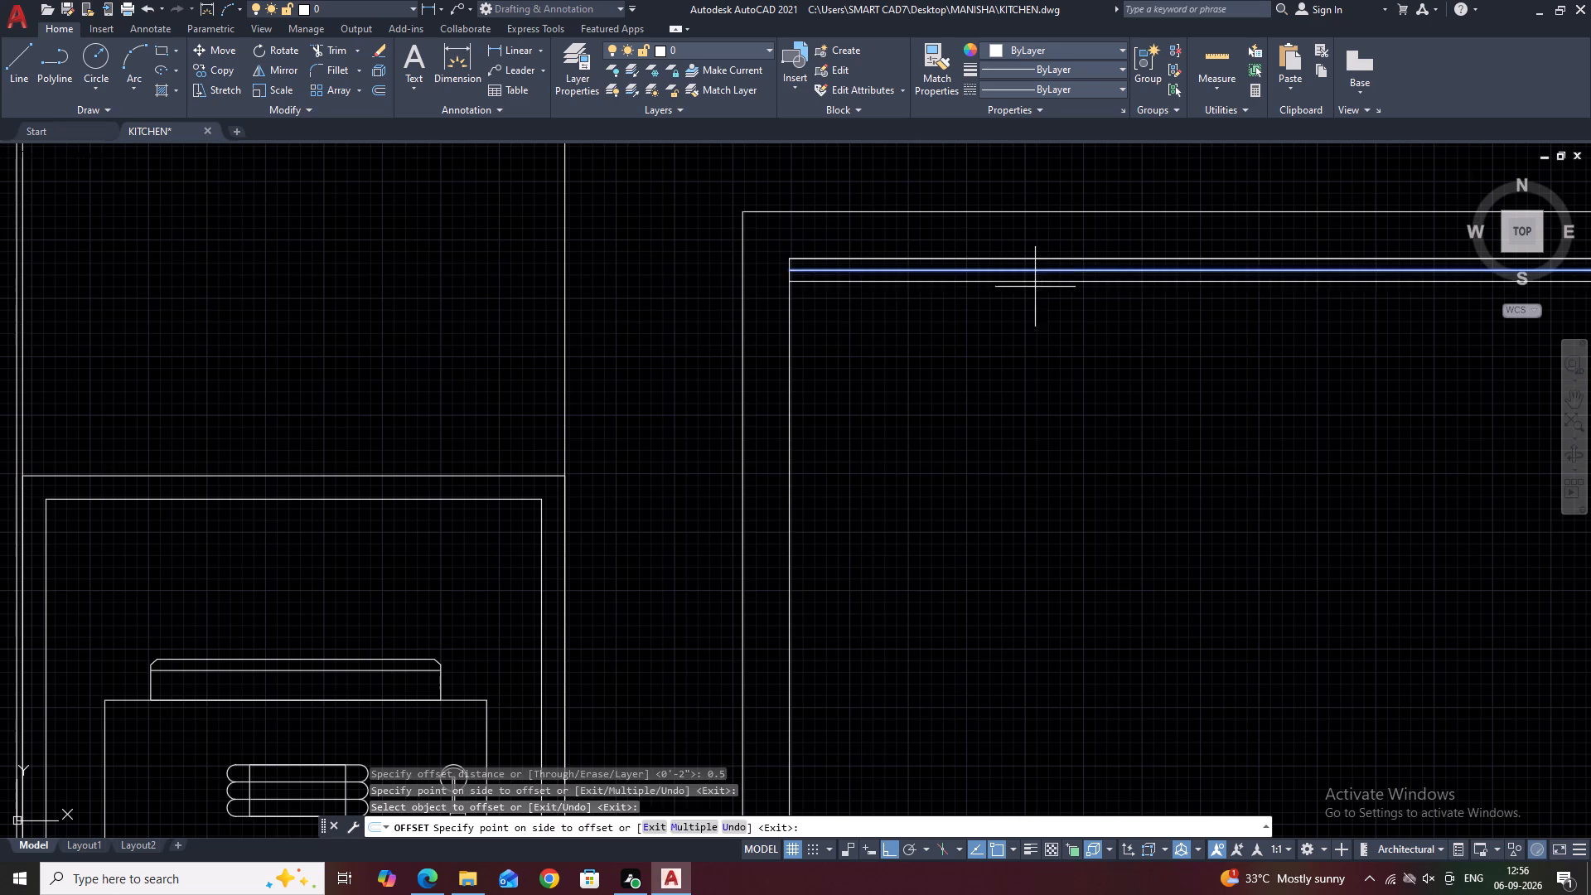
click(1028, 324)
scroll(894, 255, down, 2)
middle_drag(1059, 328, 1065, 265)
key(Escape)
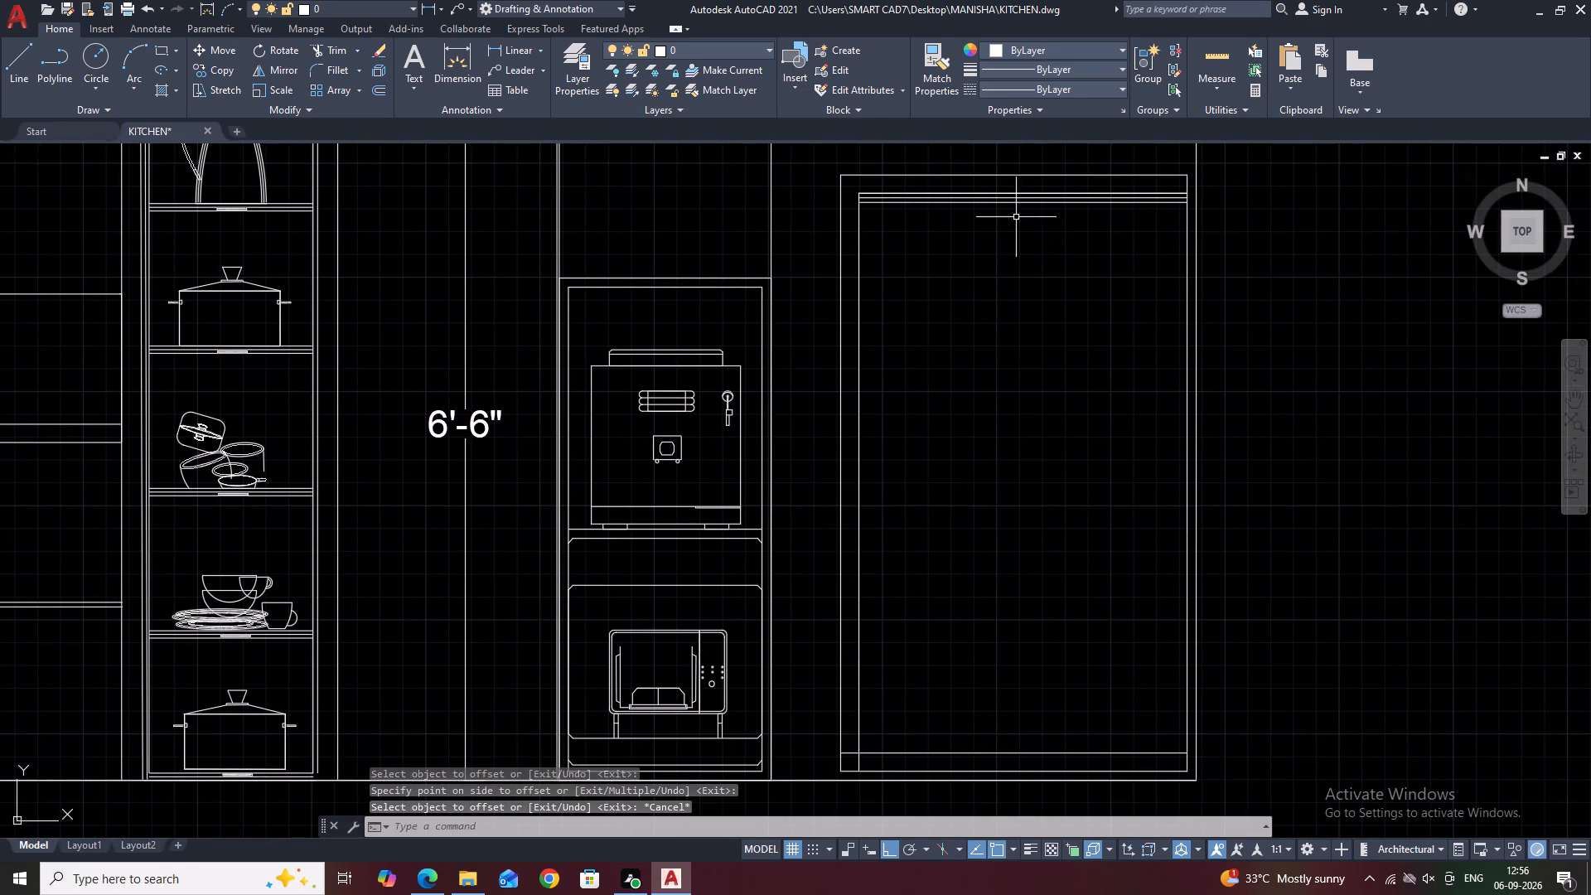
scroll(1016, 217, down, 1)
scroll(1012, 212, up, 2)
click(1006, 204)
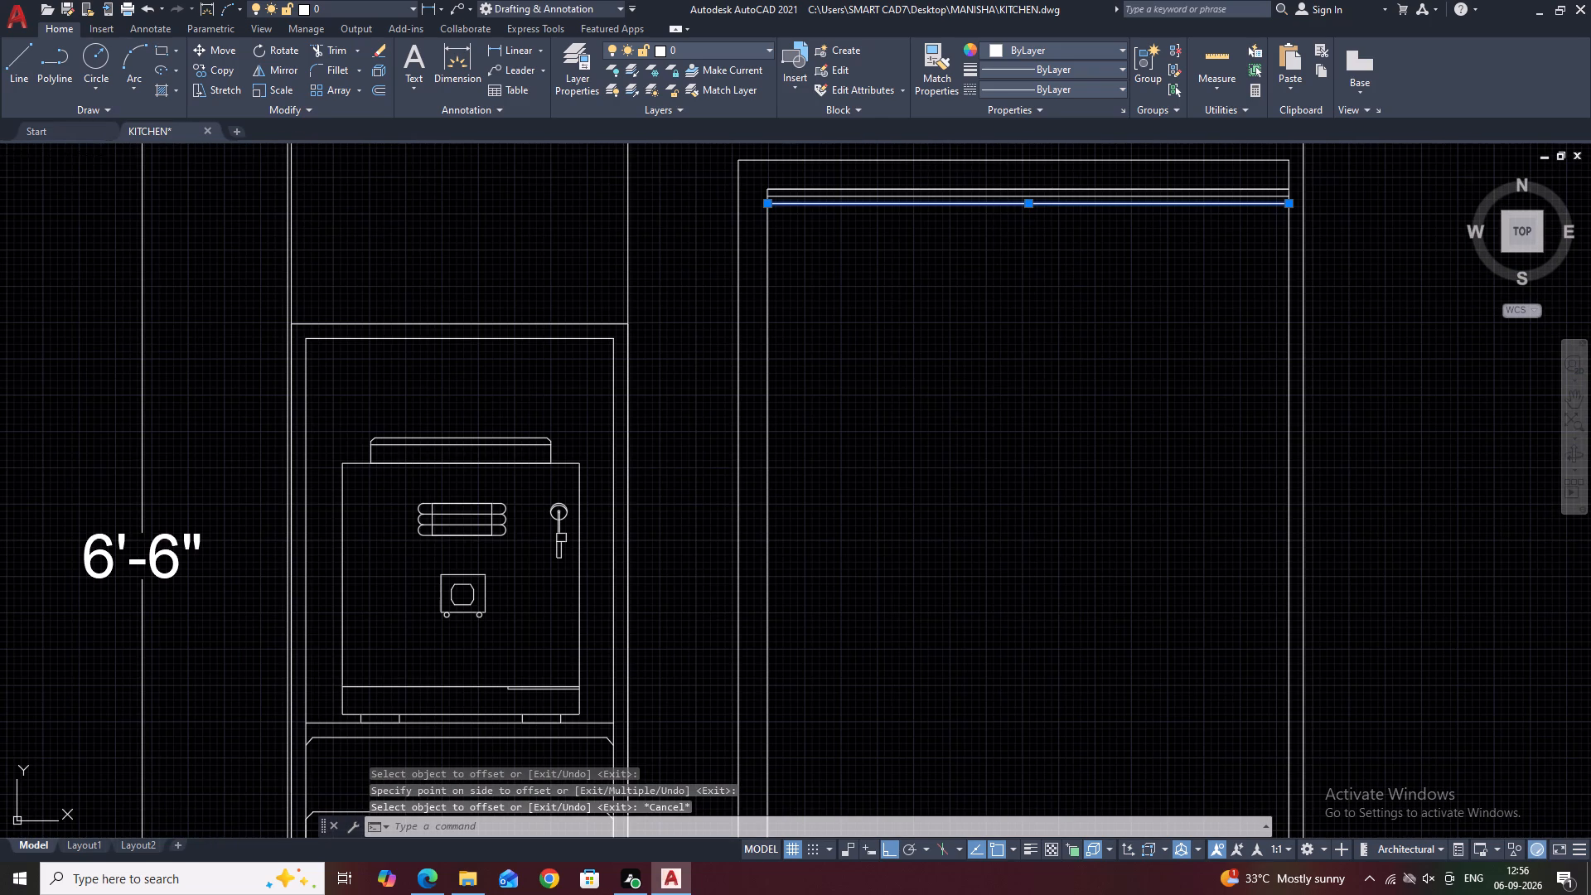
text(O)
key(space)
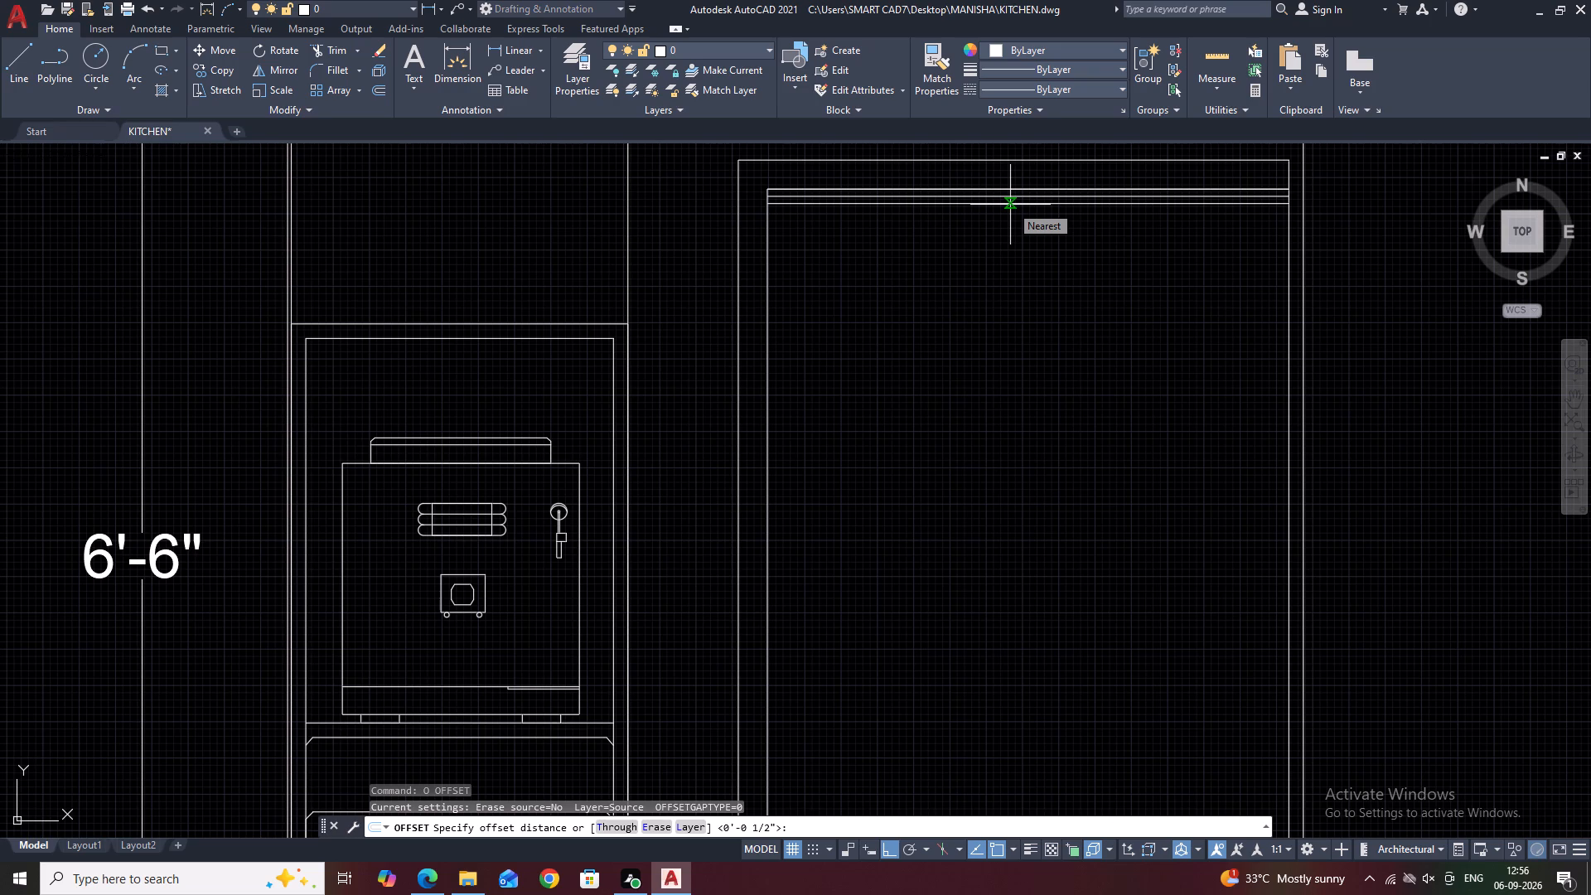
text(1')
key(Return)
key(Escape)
Offset the lowest of the three lines at the panel's top by 6", once upward and once downward into the panel.
click(953, 205)
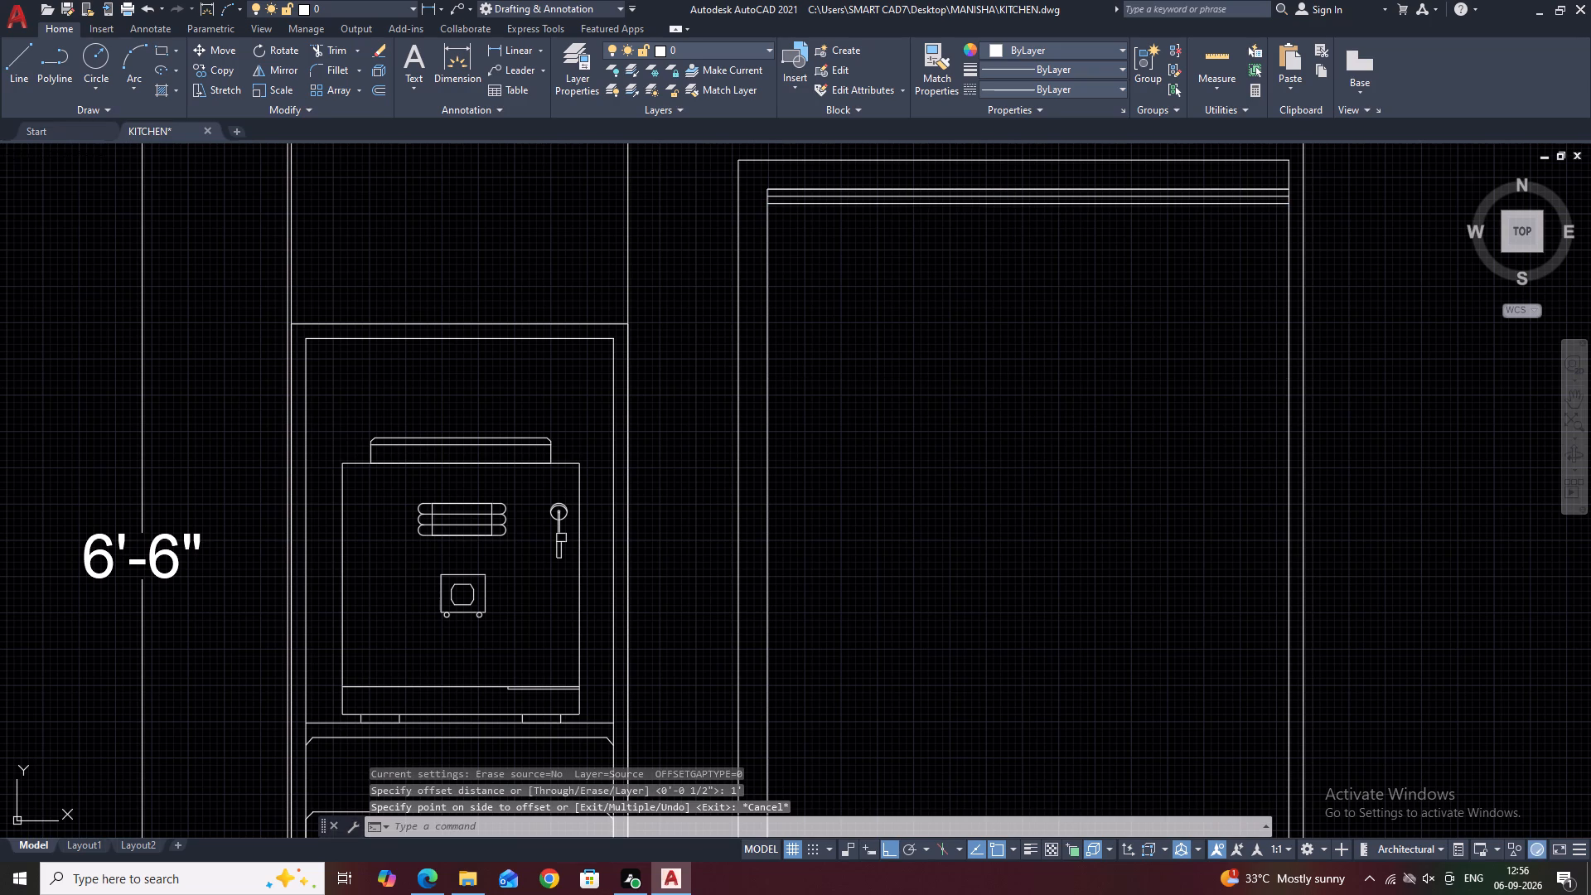
text(O 6)
key(Return)
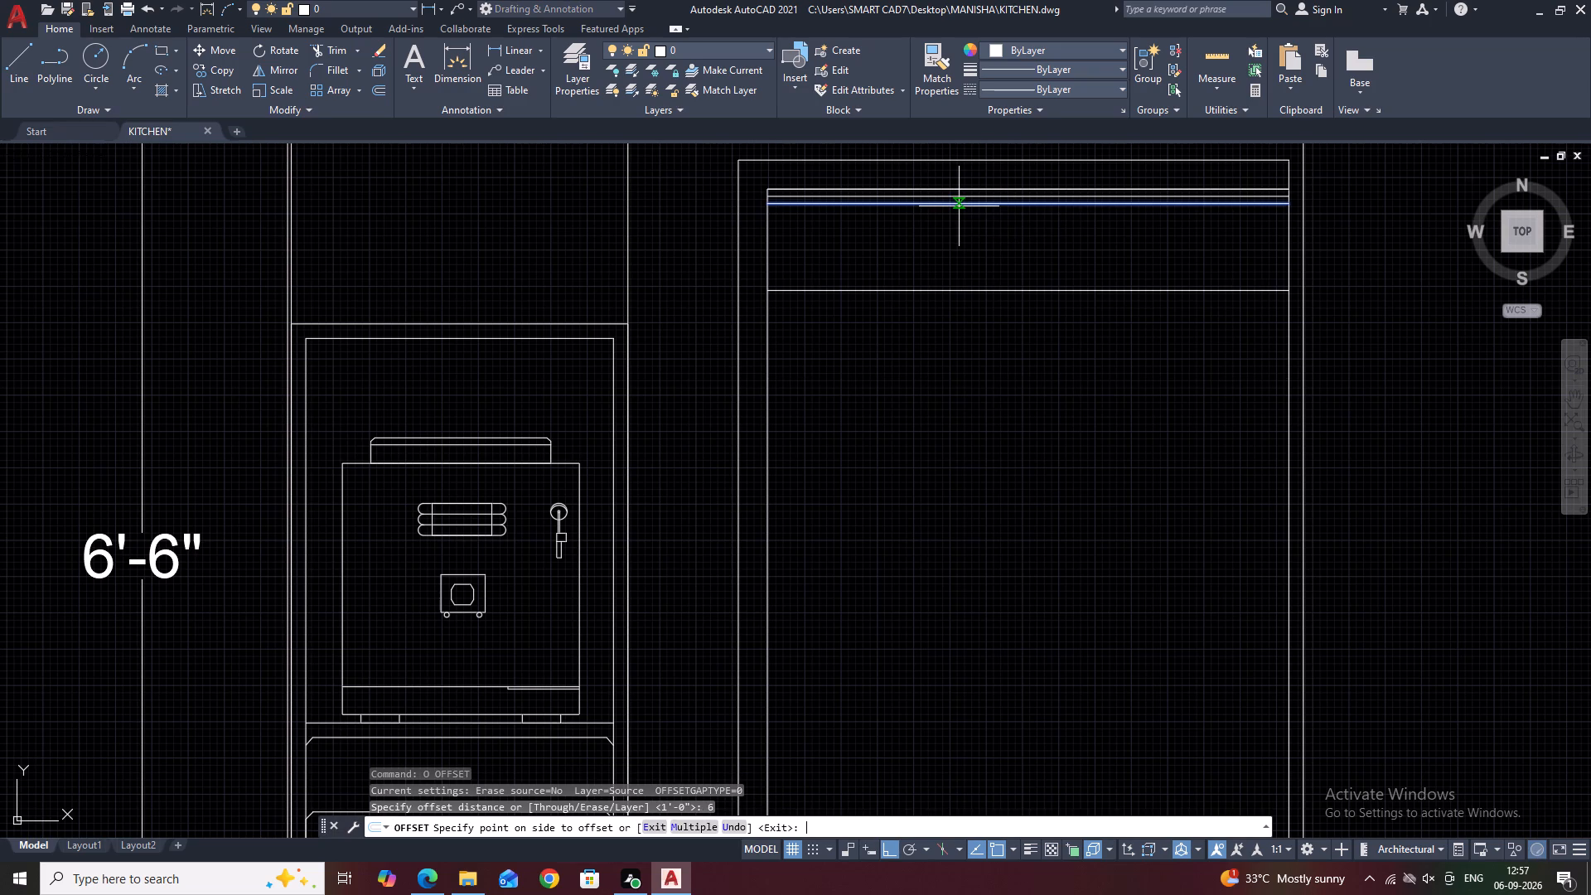
click(947, 204)
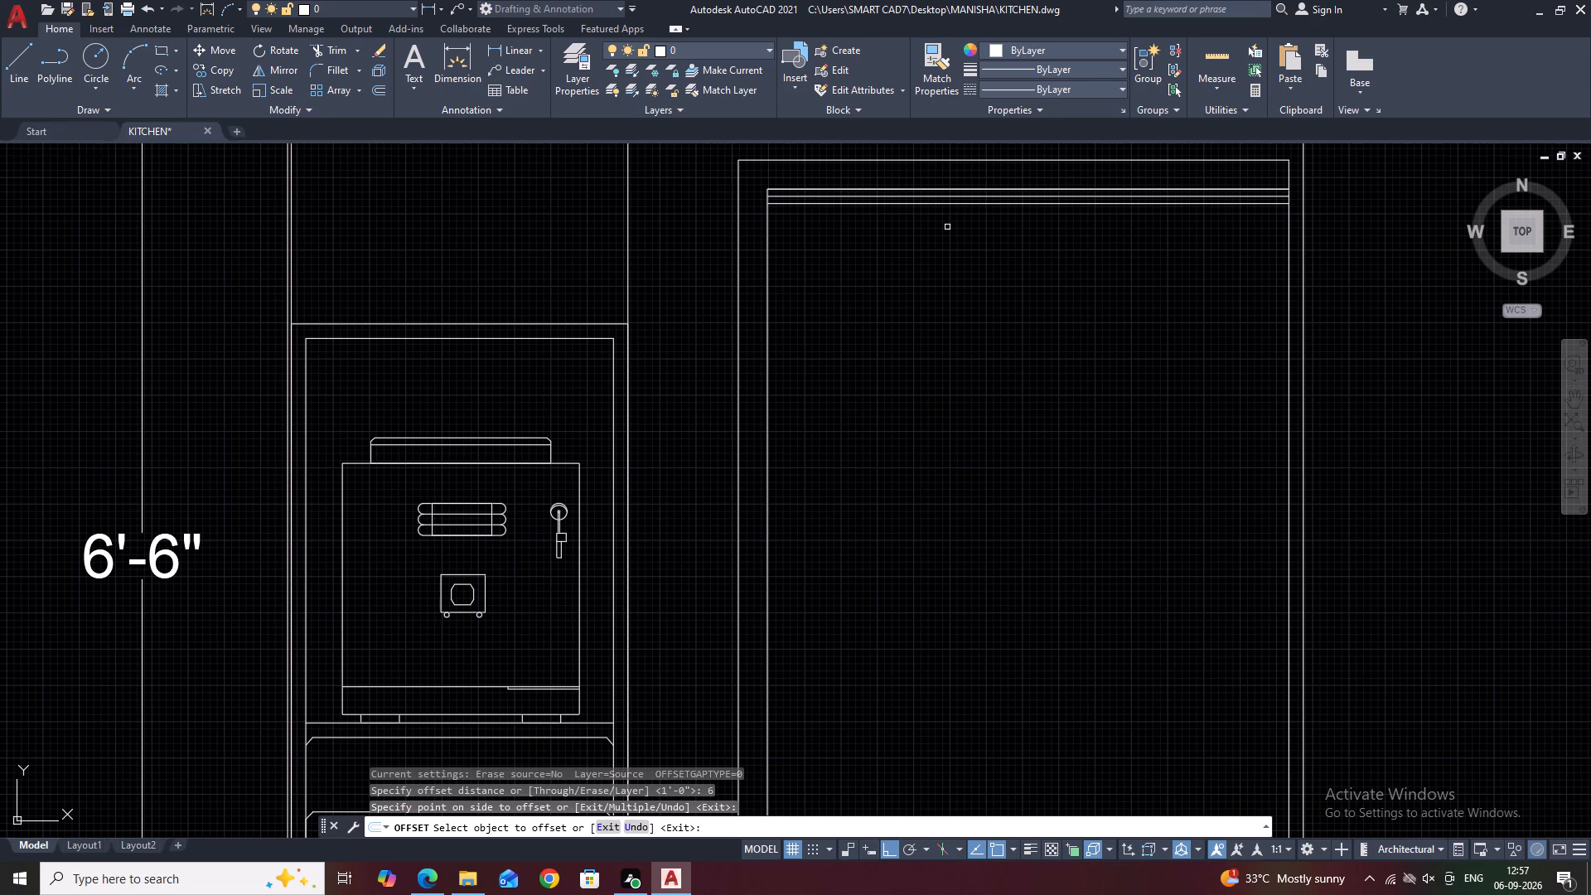
click(947, 202)
click(953, 288)
key(Escape)
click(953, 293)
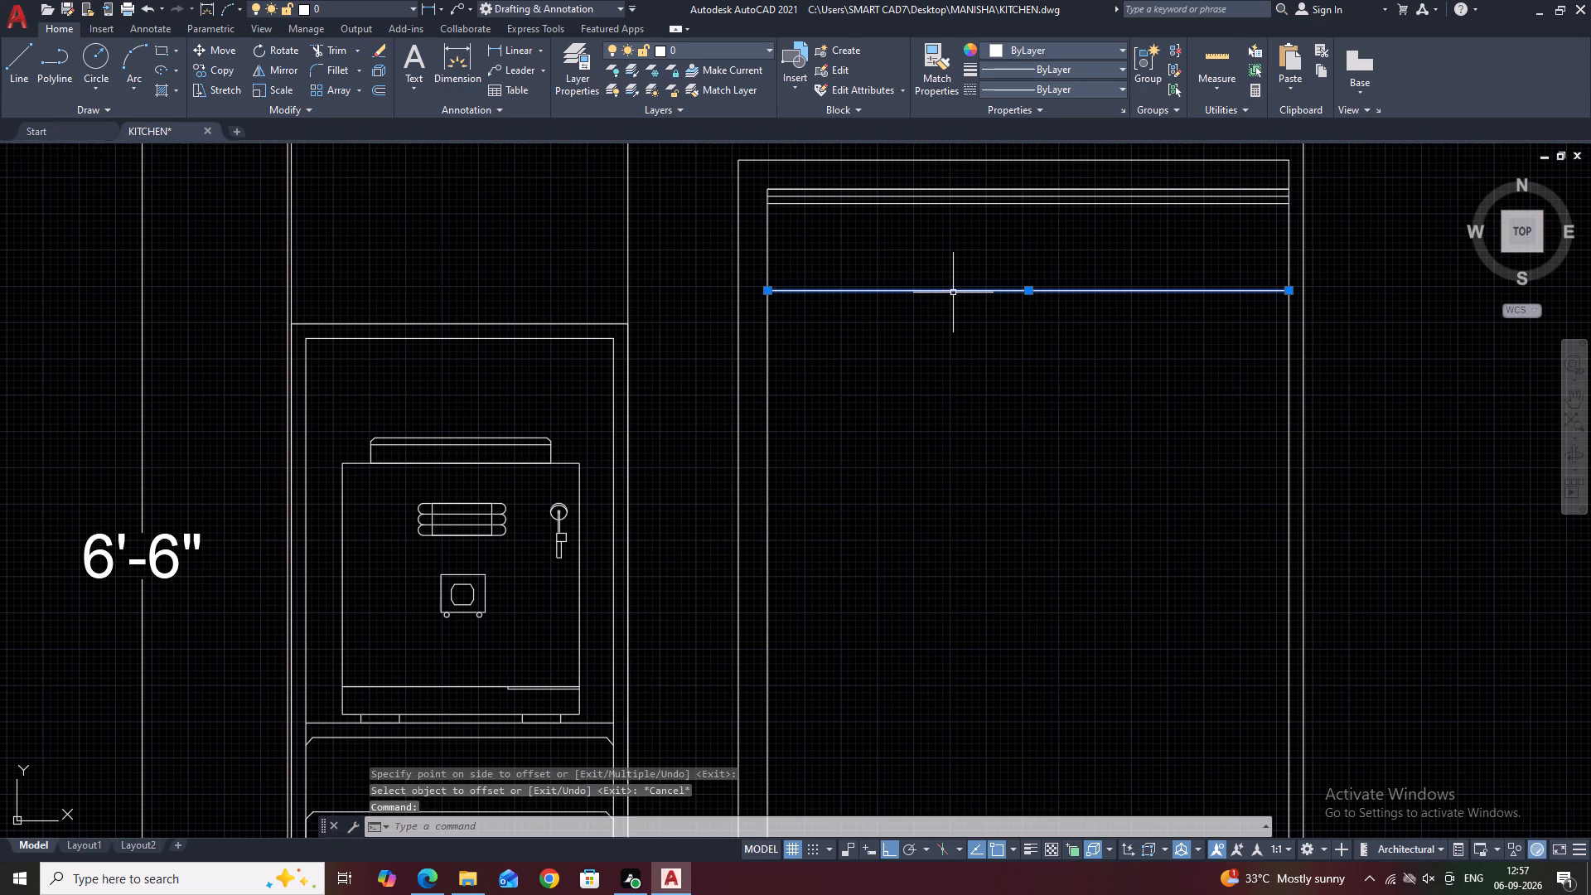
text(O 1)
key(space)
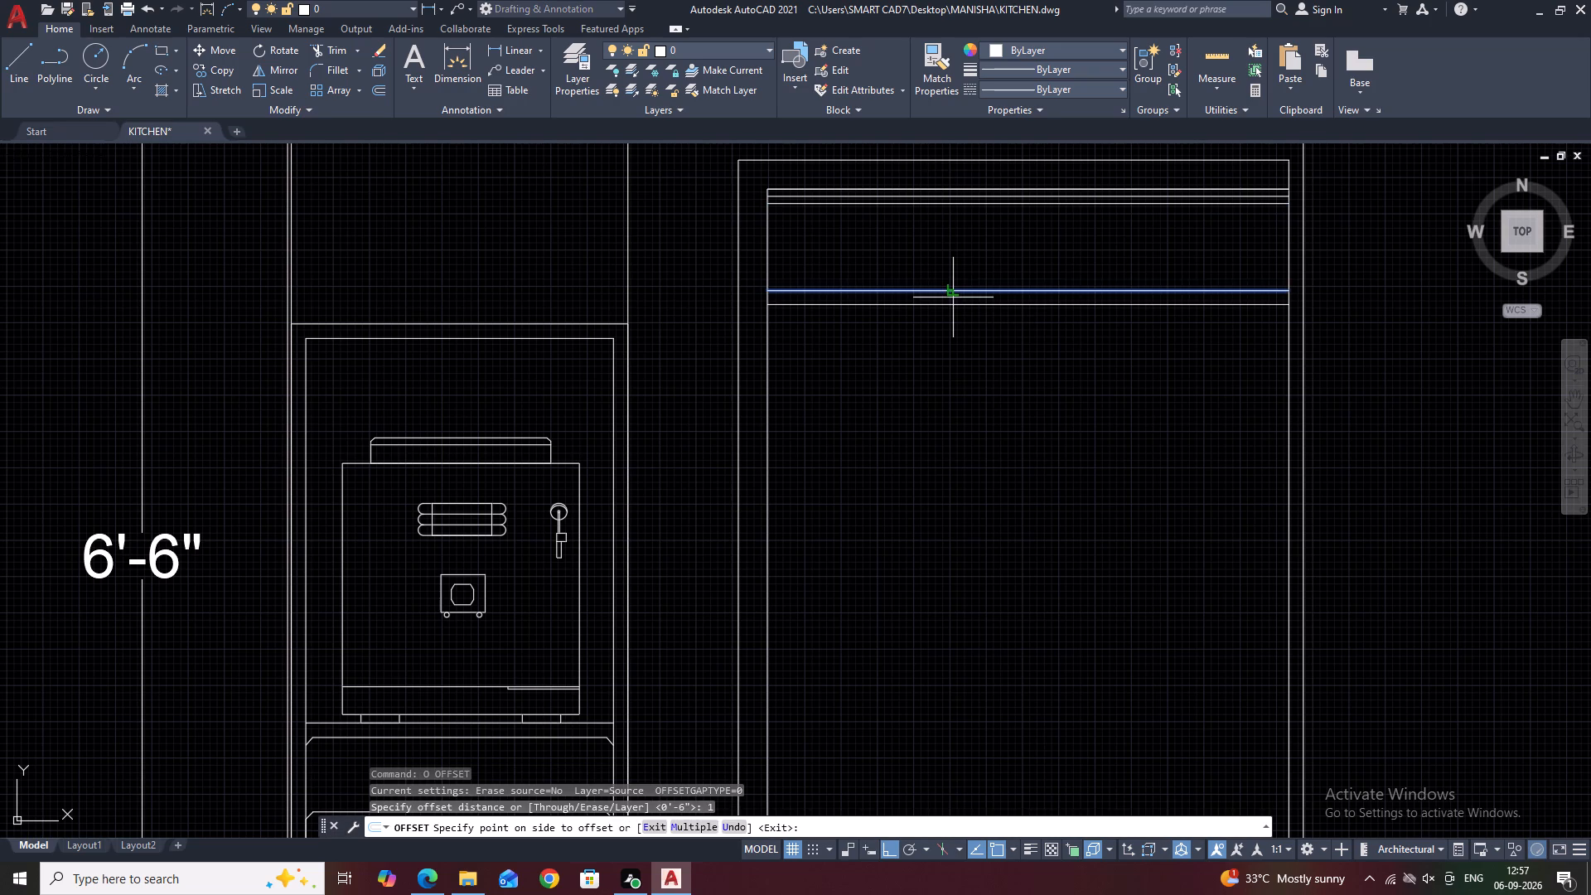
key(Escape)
Offset the new horizontal line inside the panel 0.5" downward.
click(950, 292)
text(O 0.5)
key(space)
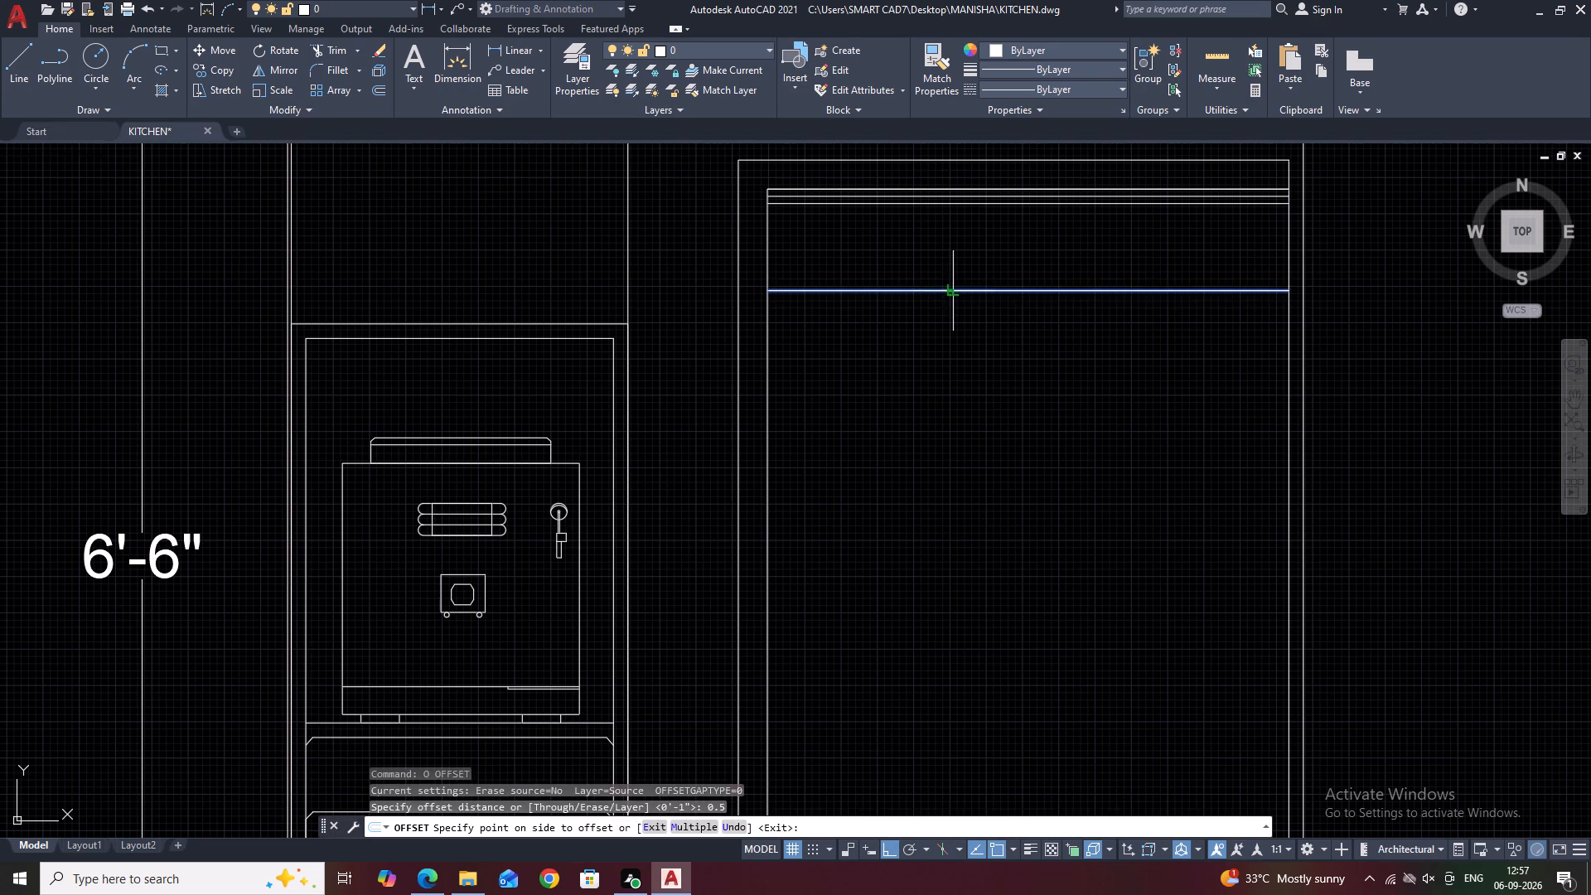
click(952, 309)
key(Escape)
Draw a vertical line over the inner frame's left edge, from its upper-left corner down to the panel's bottom line.
scroll(888, 249, down, 1)
middle_drag(1100, 257, 1104, 316)
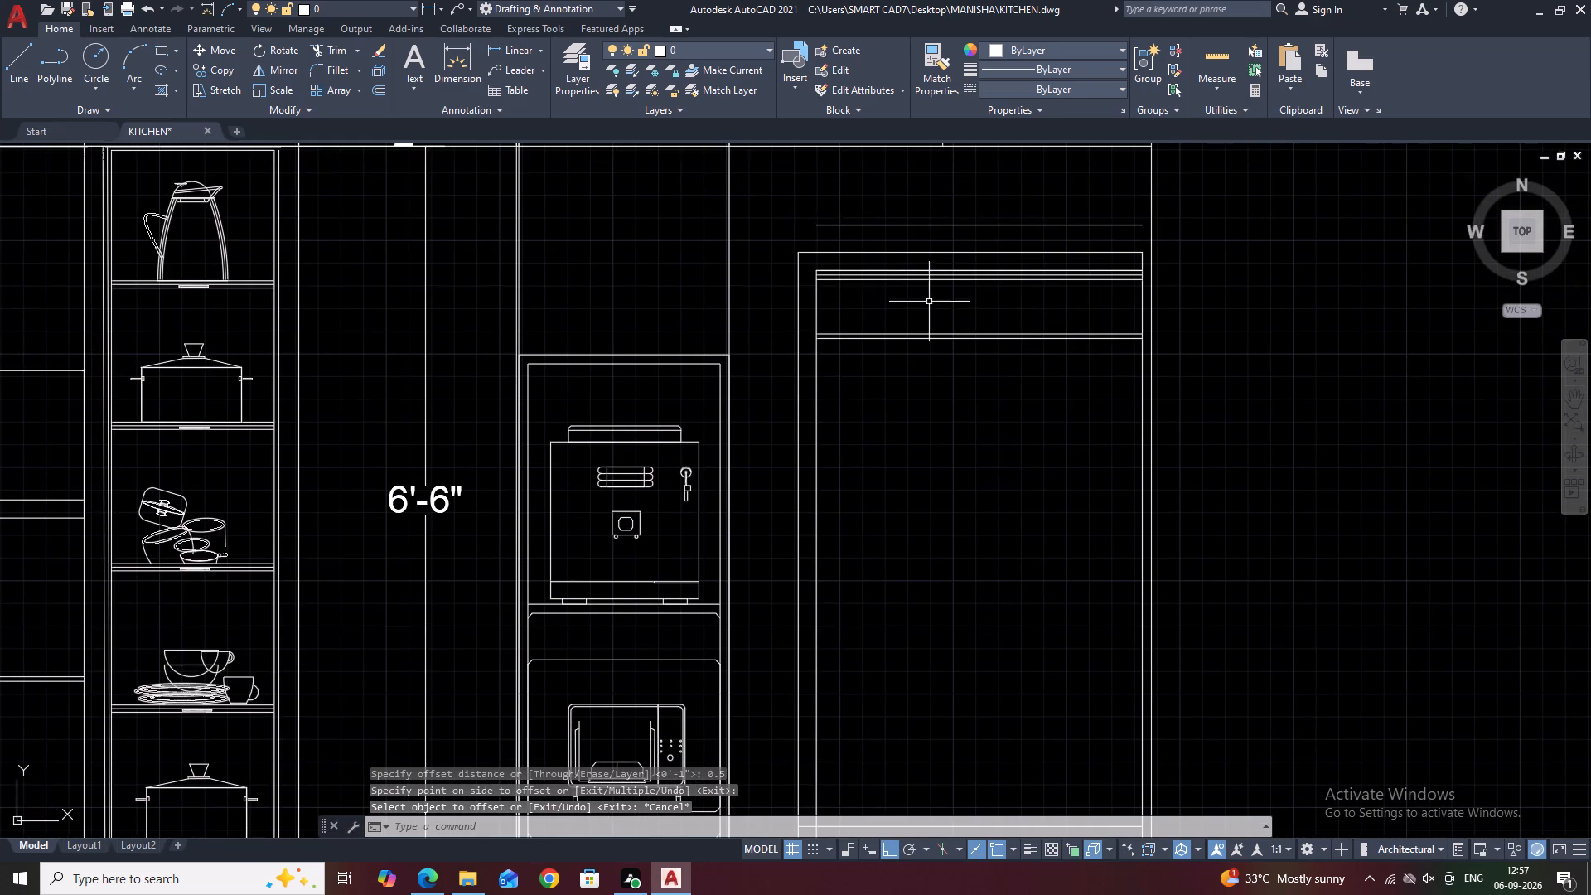
middle_drag(955, 318, 1067, 303)
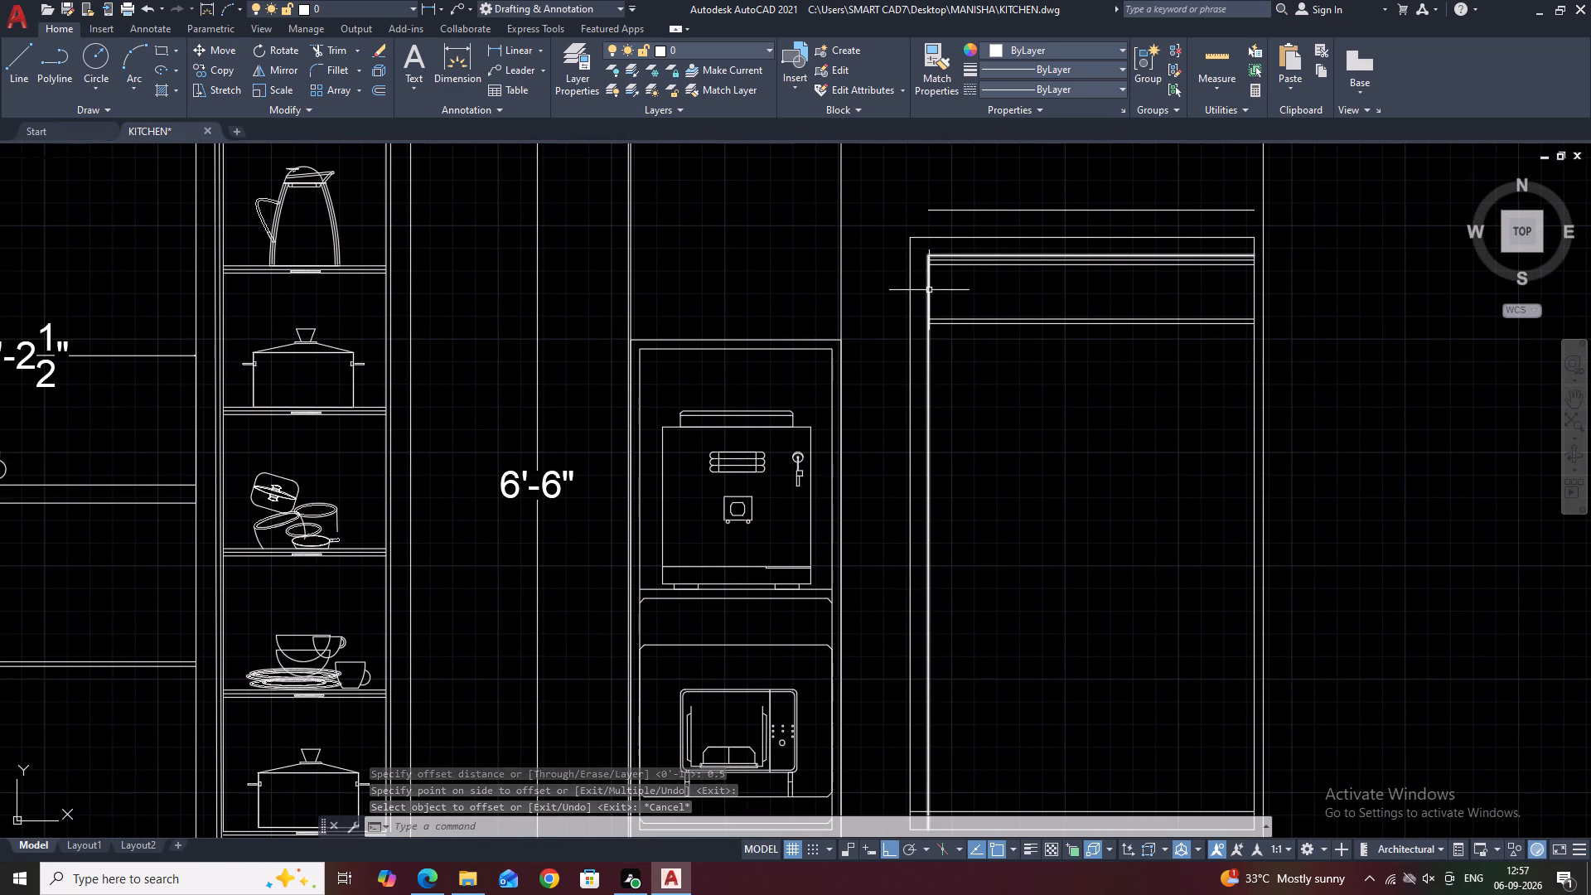
key(Escape)
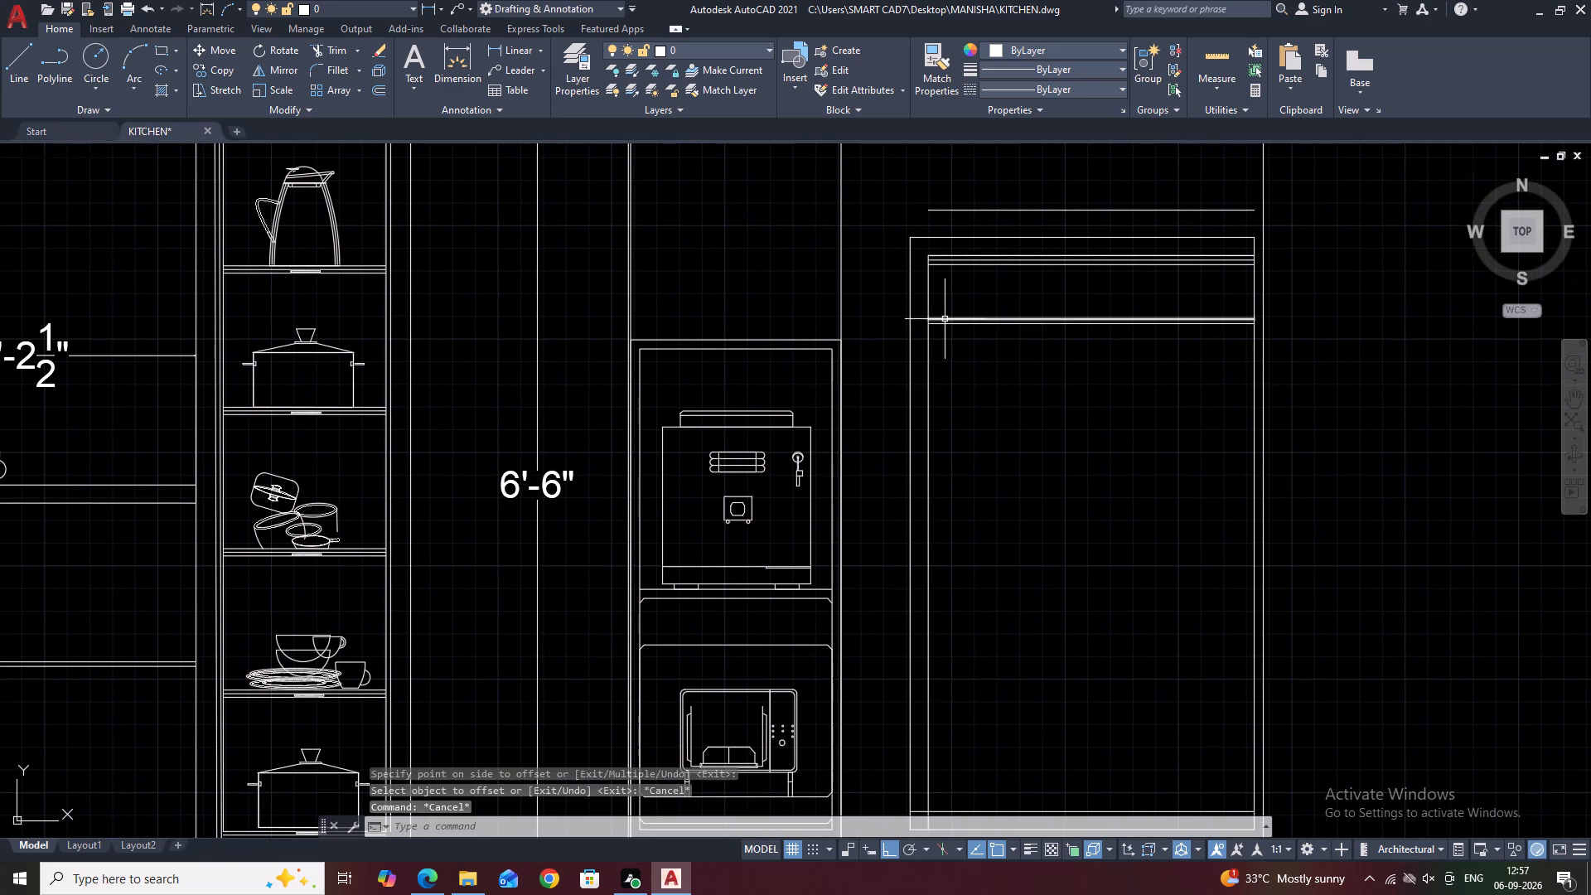
text(L)
key(space)
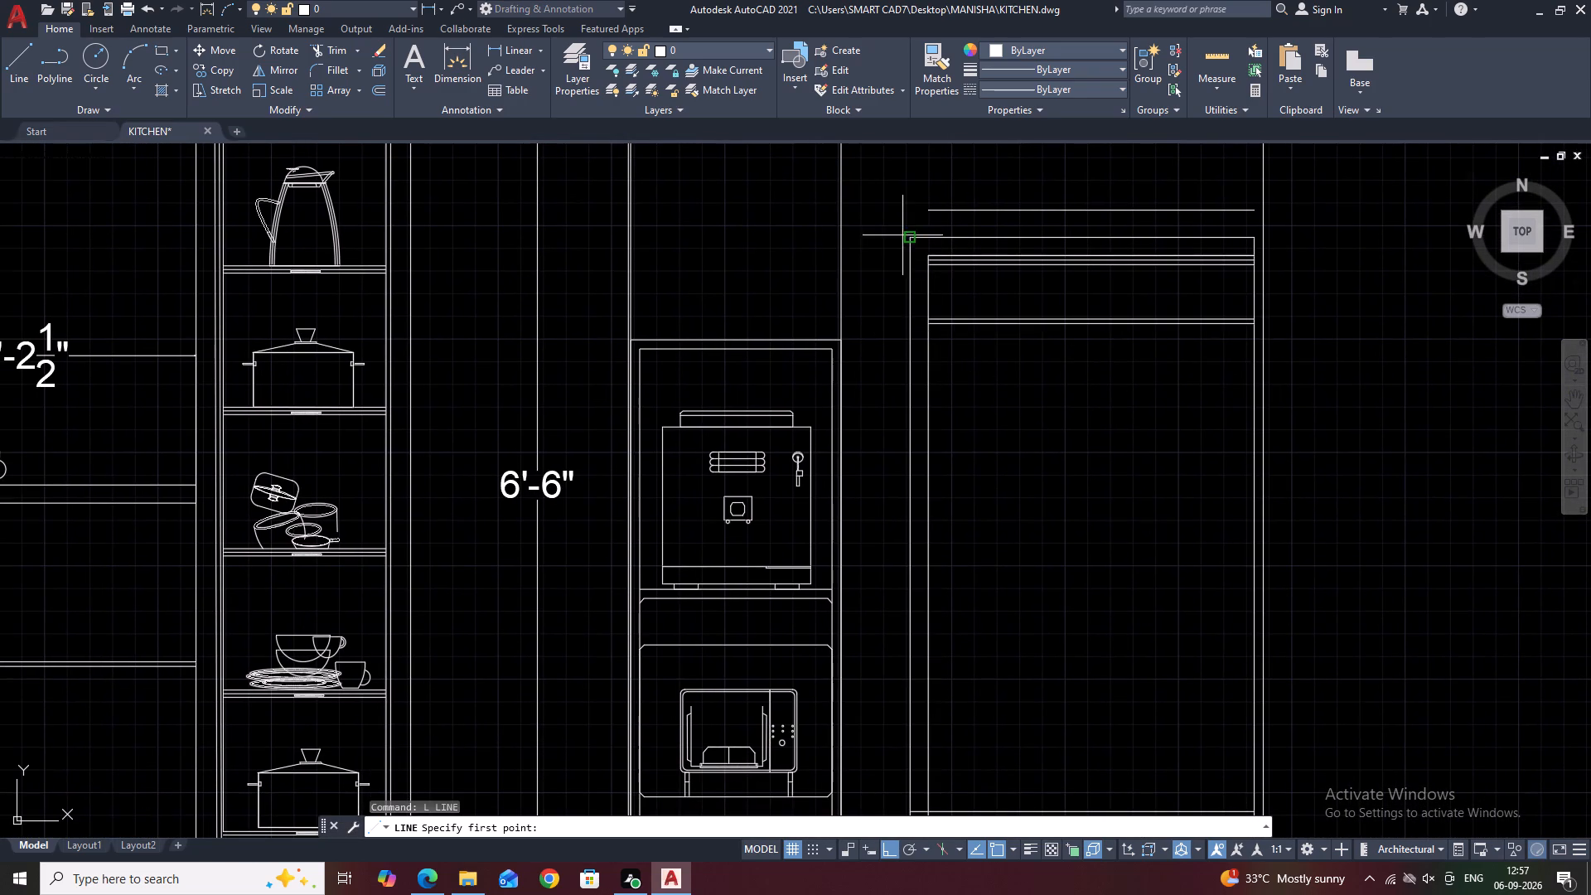
click(931, 253)
scroll(931, 249, down, 3)
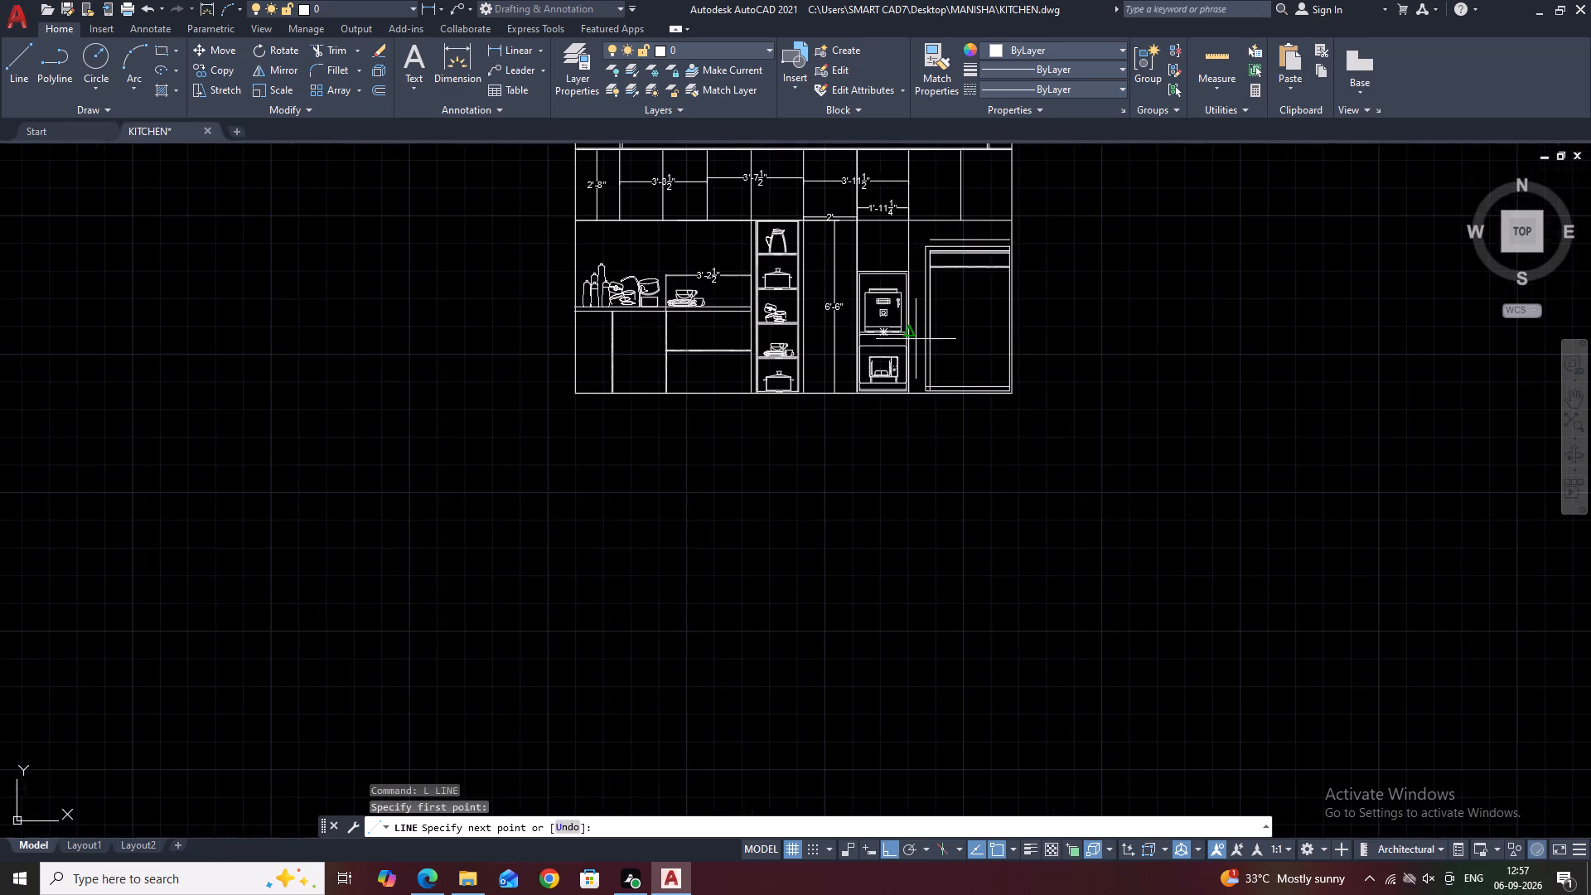
scroll(923, 390, up, 5)
click(919, 403)
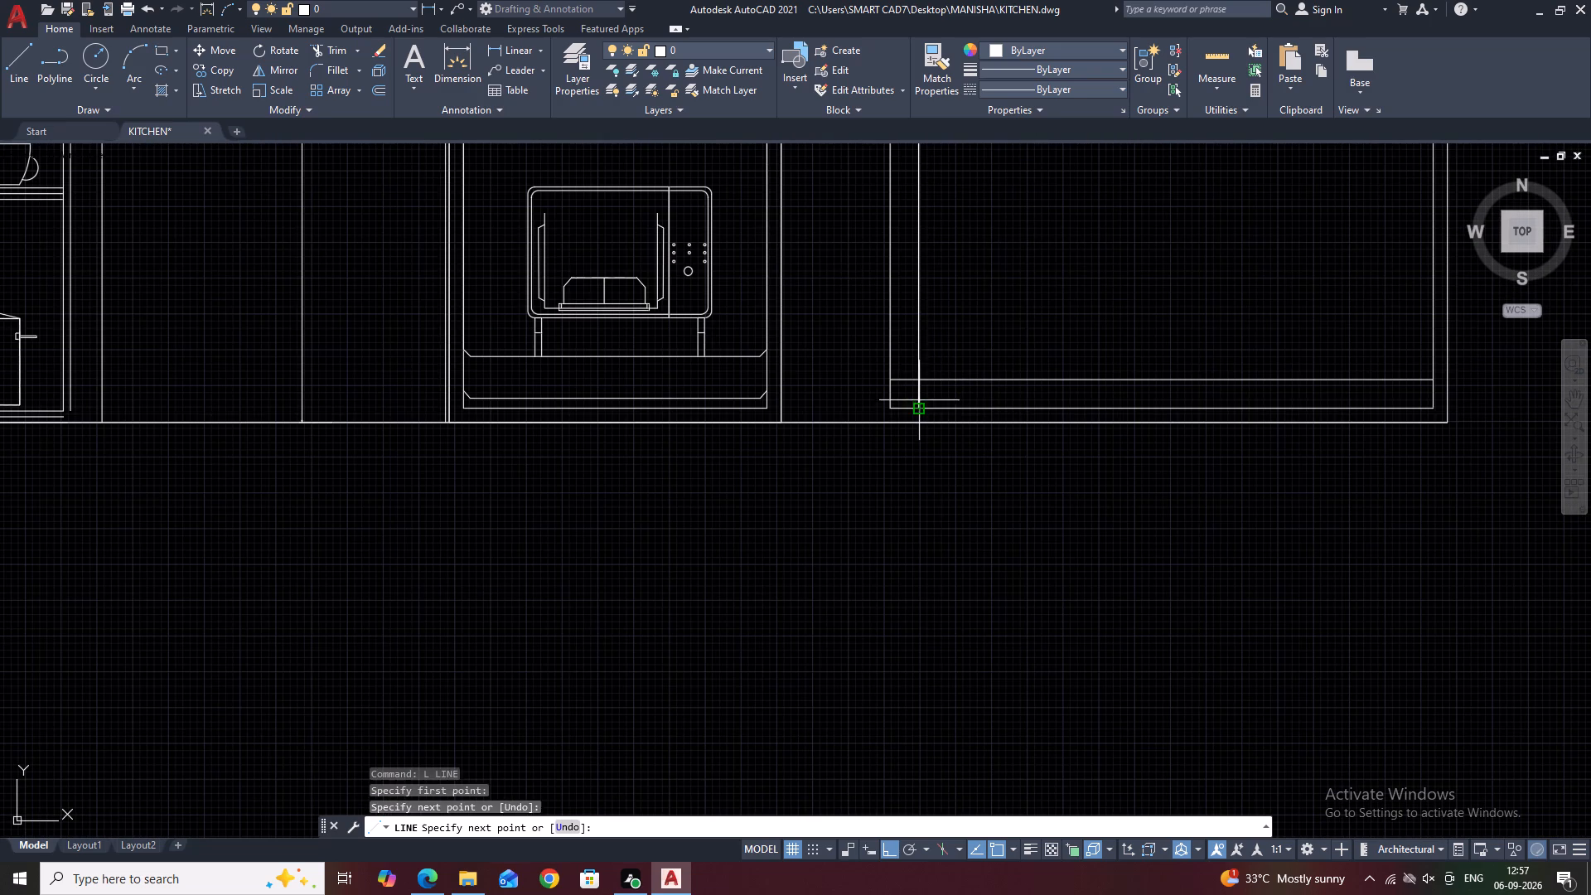
key(Escape)
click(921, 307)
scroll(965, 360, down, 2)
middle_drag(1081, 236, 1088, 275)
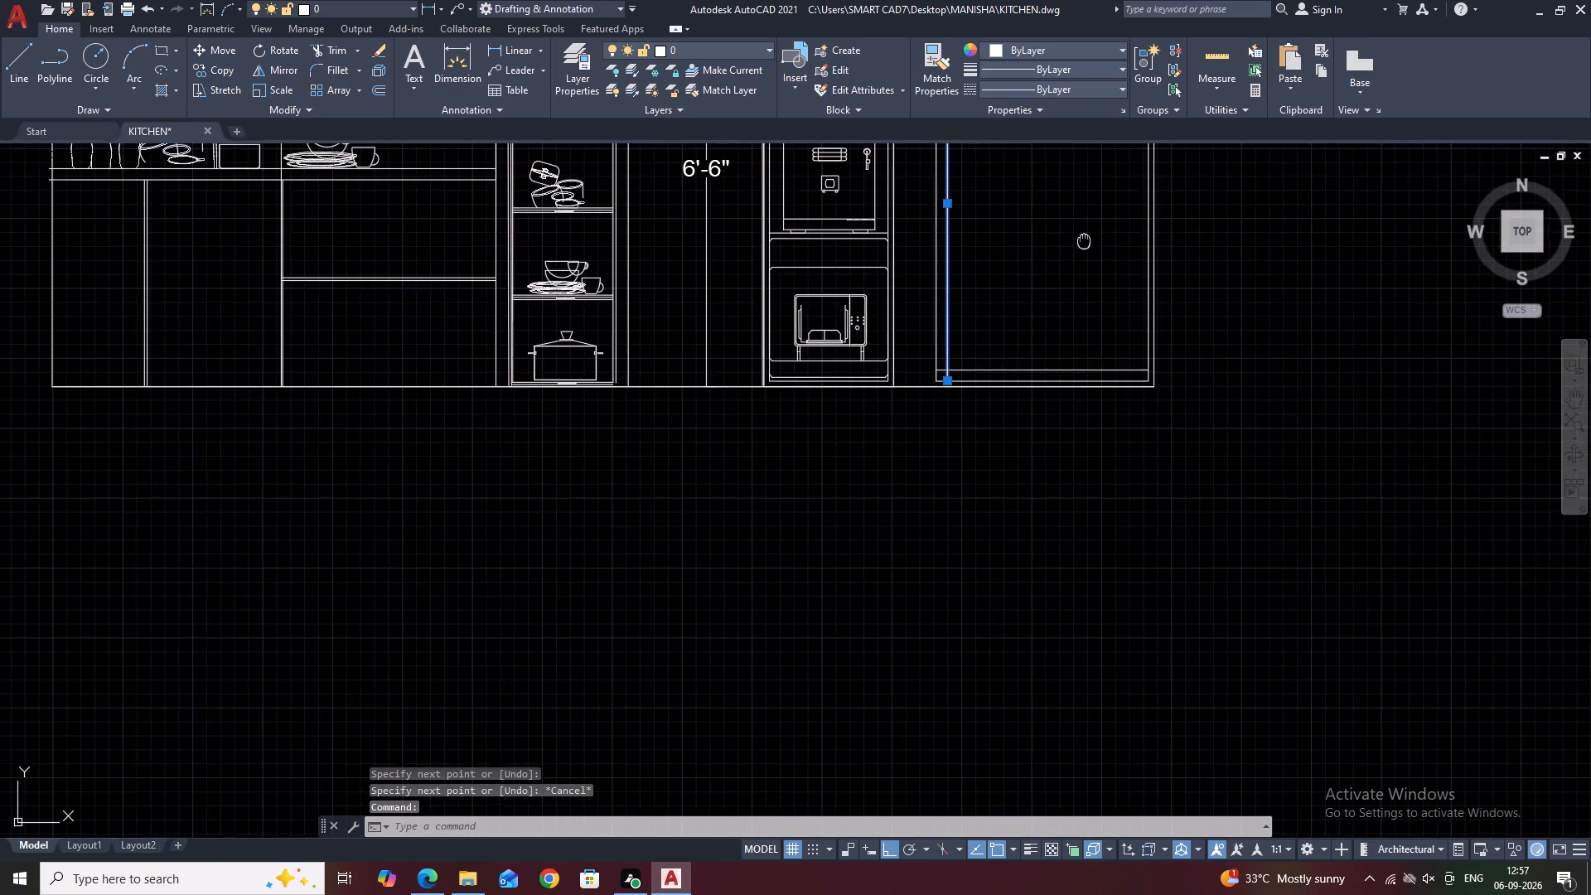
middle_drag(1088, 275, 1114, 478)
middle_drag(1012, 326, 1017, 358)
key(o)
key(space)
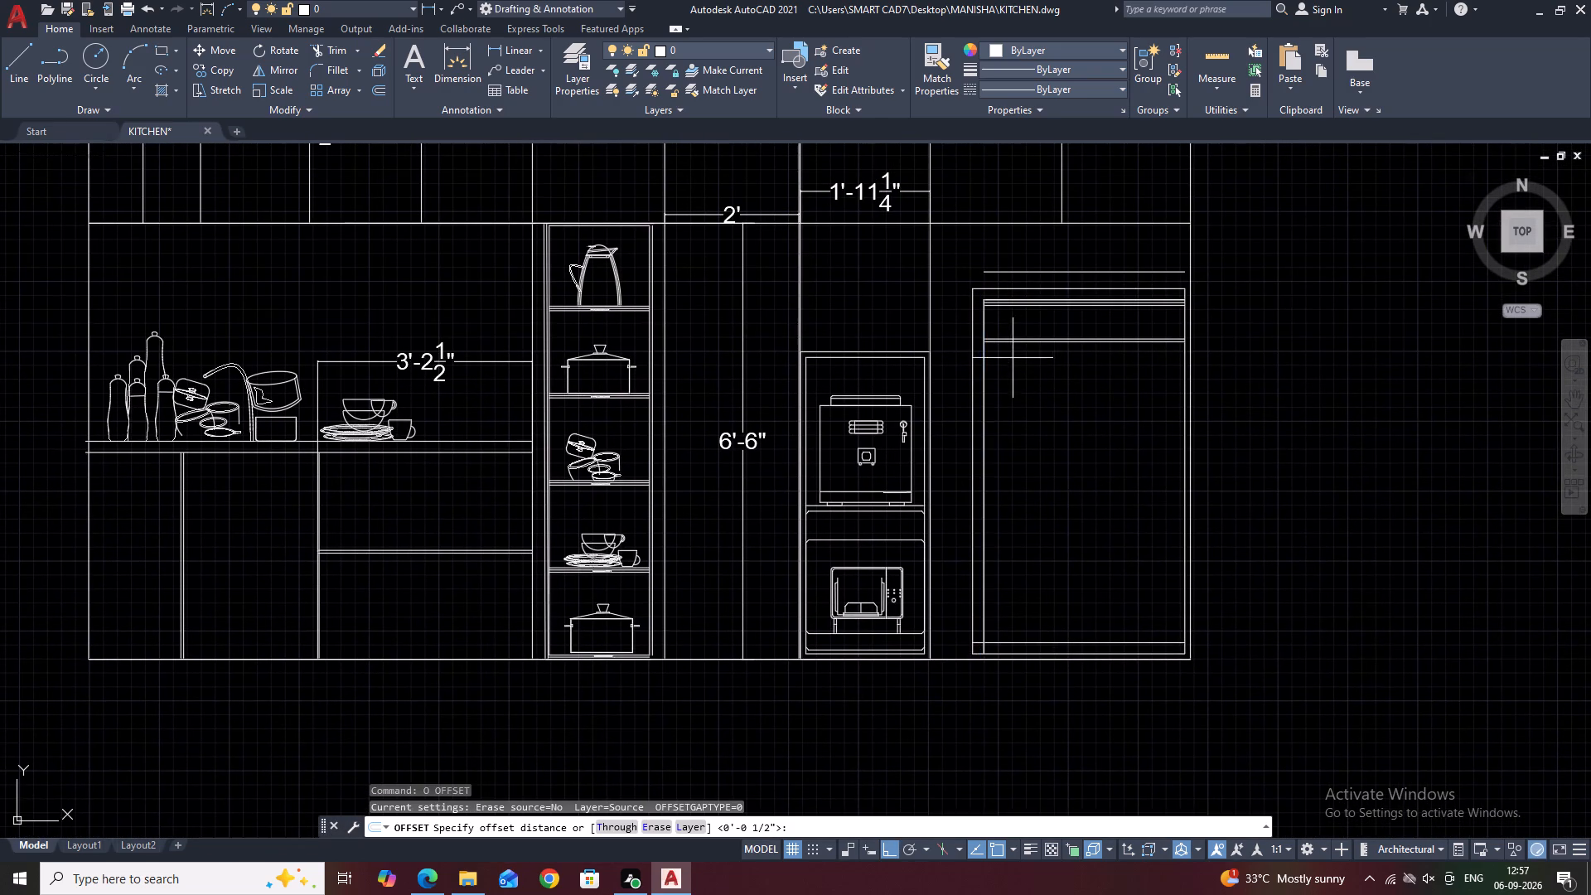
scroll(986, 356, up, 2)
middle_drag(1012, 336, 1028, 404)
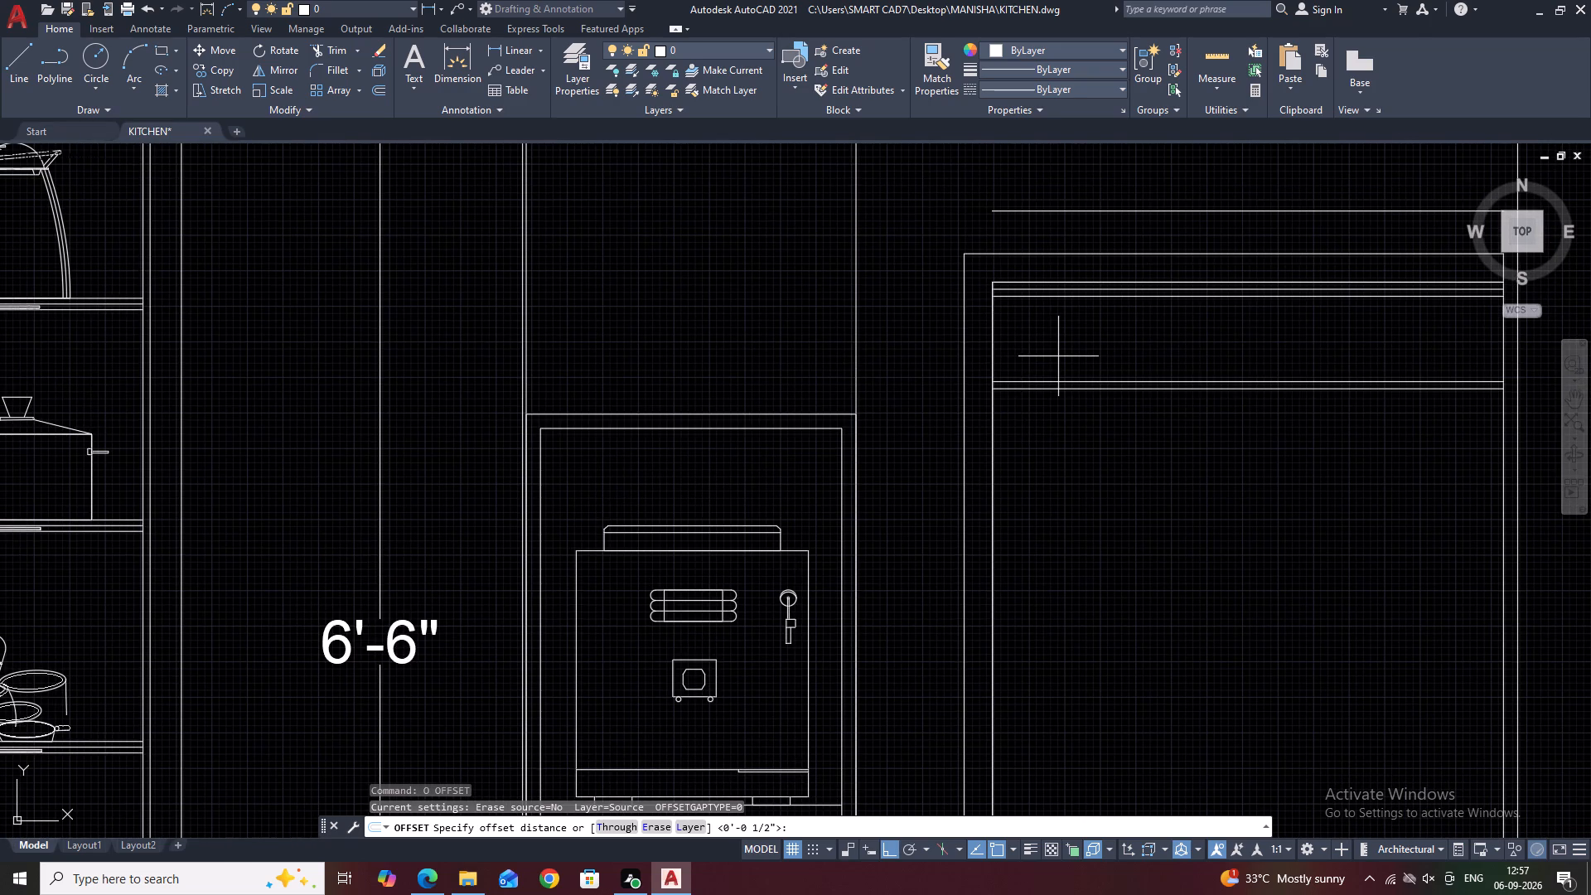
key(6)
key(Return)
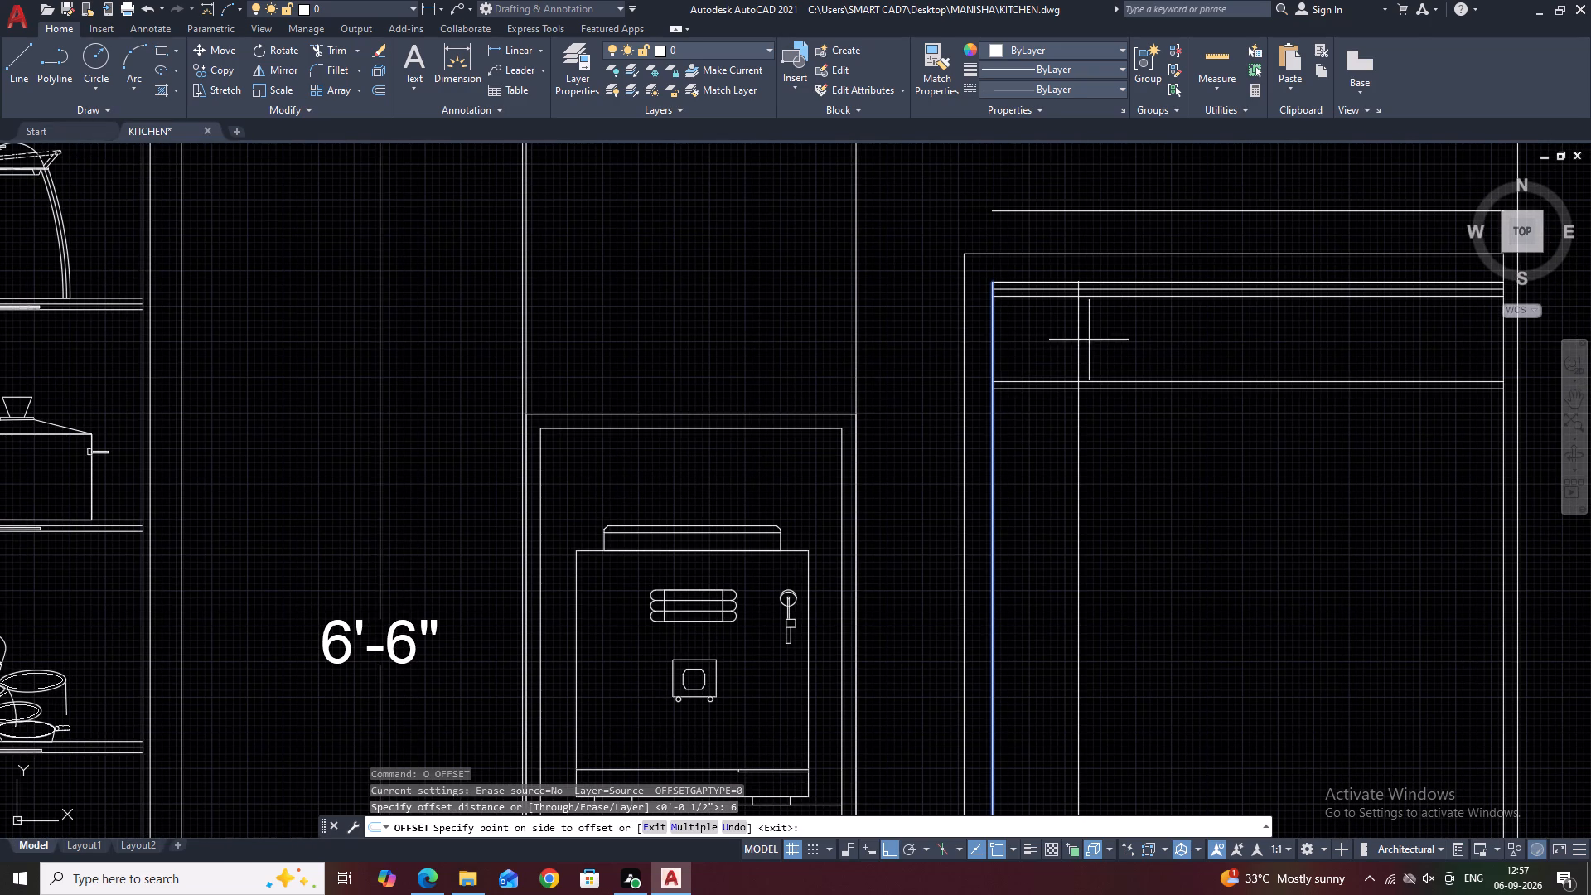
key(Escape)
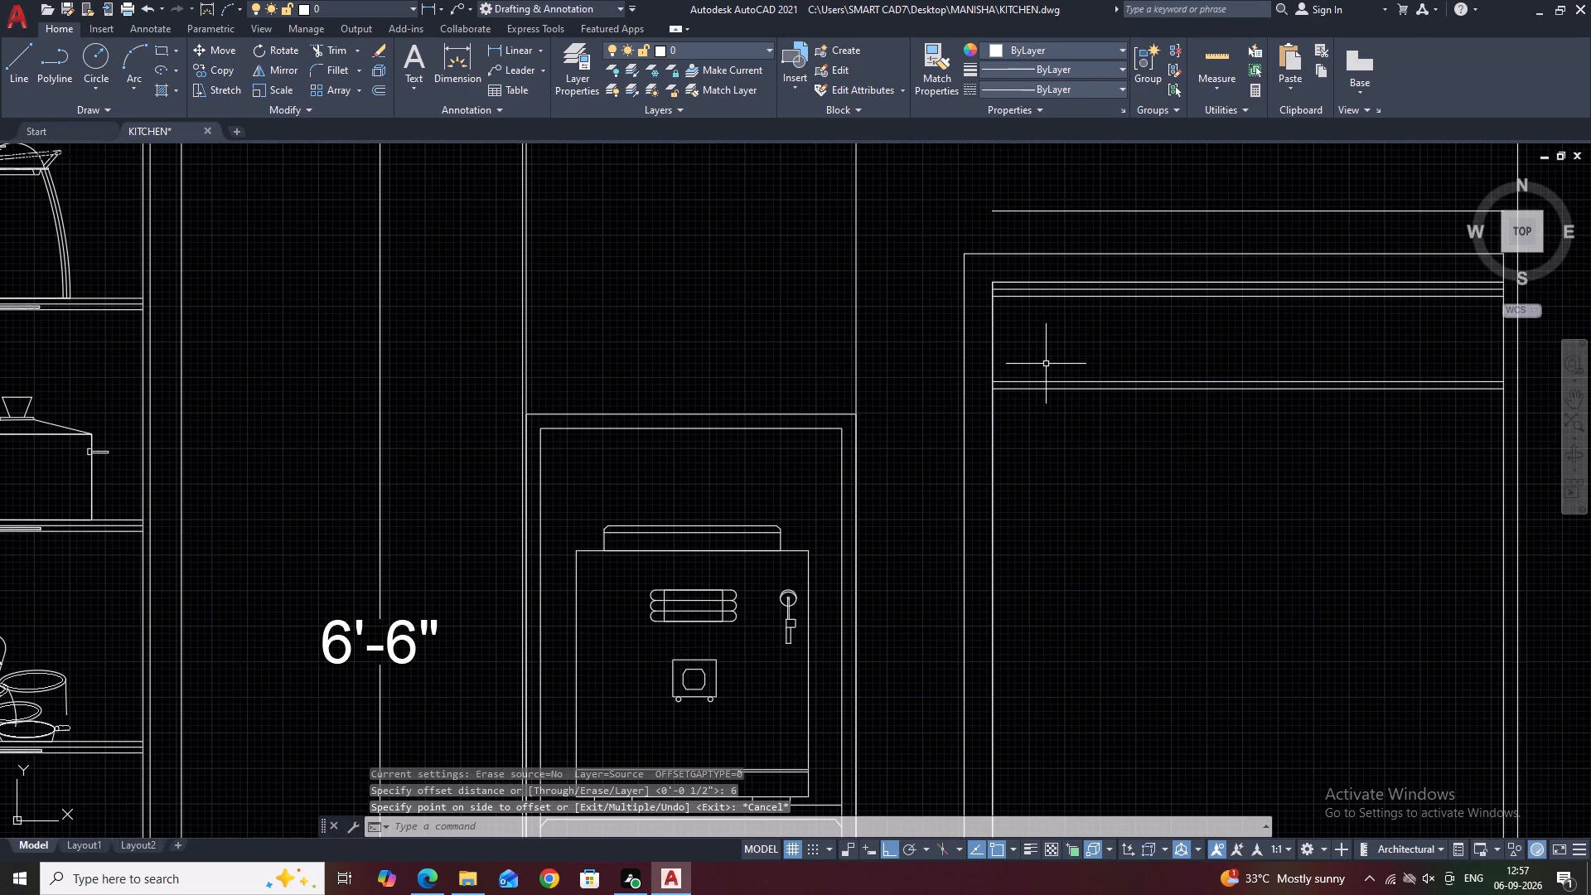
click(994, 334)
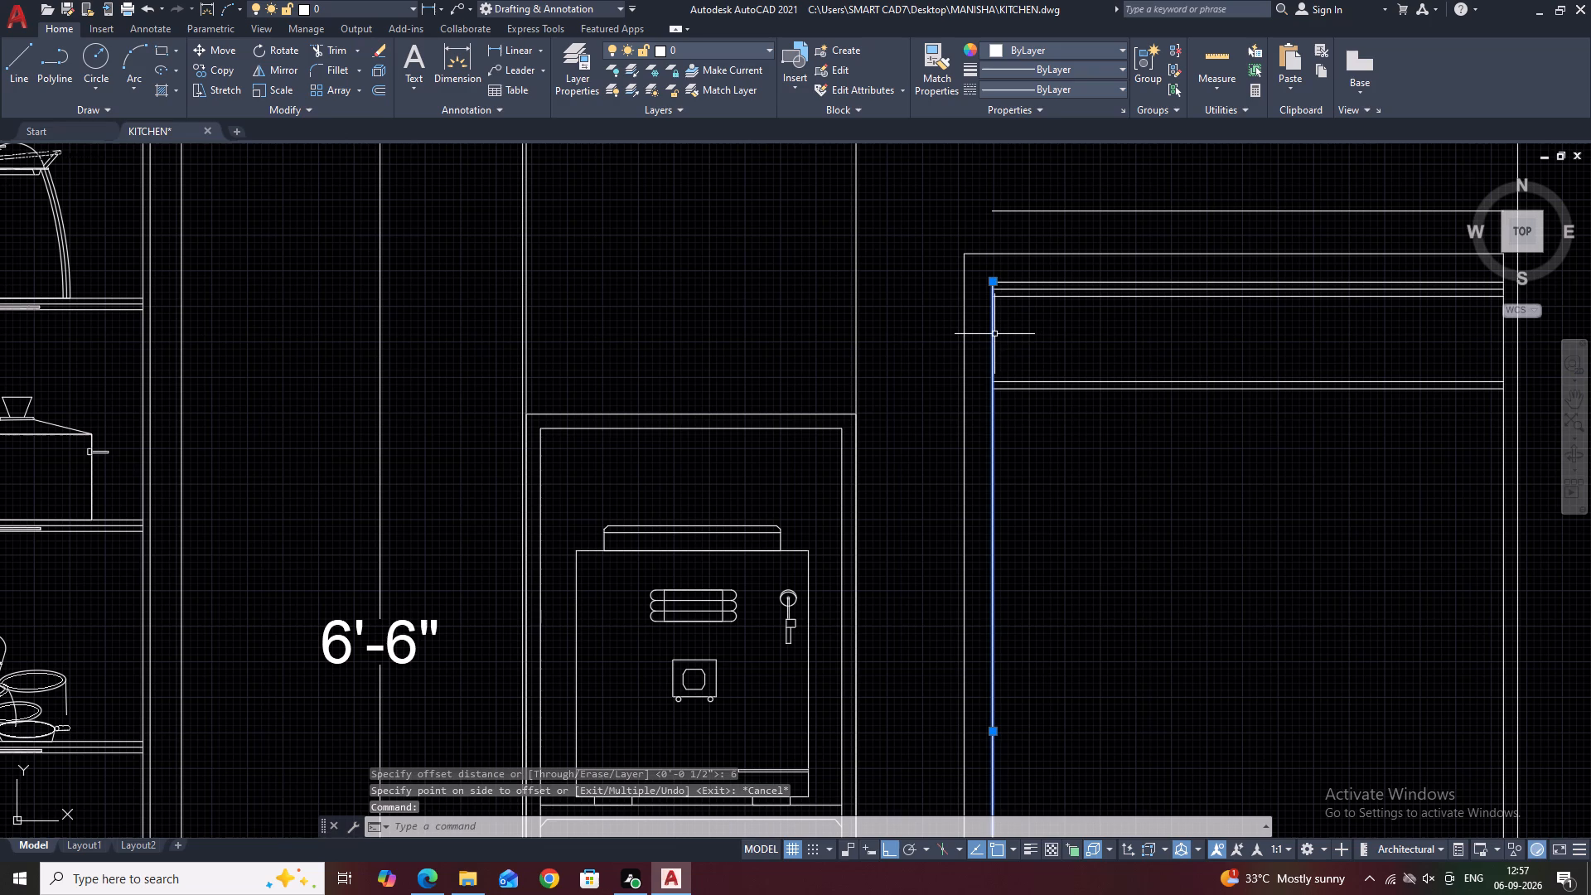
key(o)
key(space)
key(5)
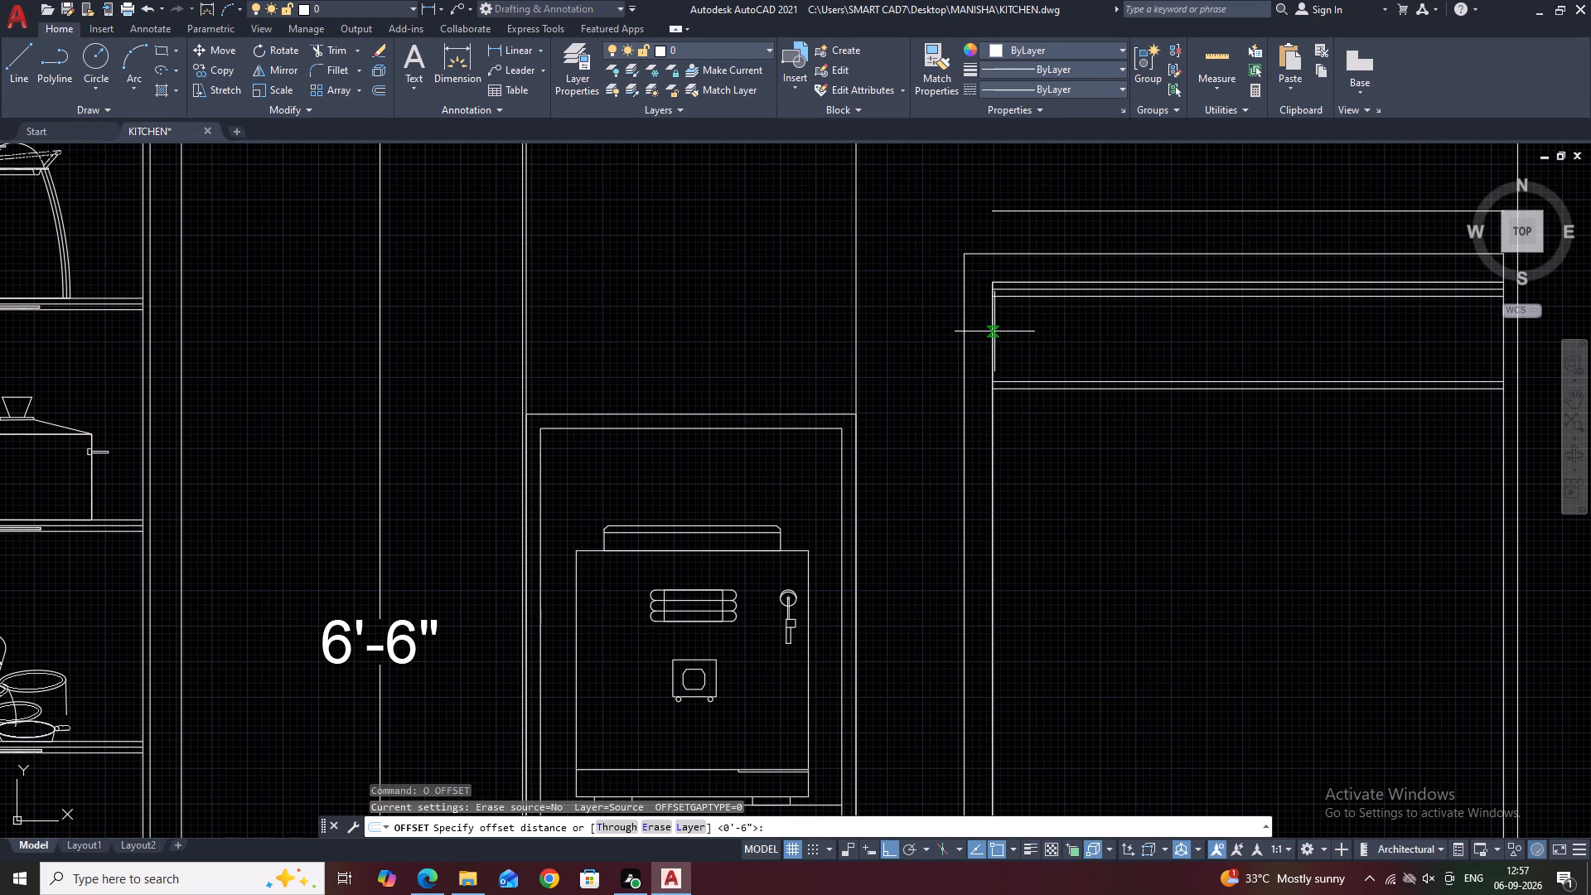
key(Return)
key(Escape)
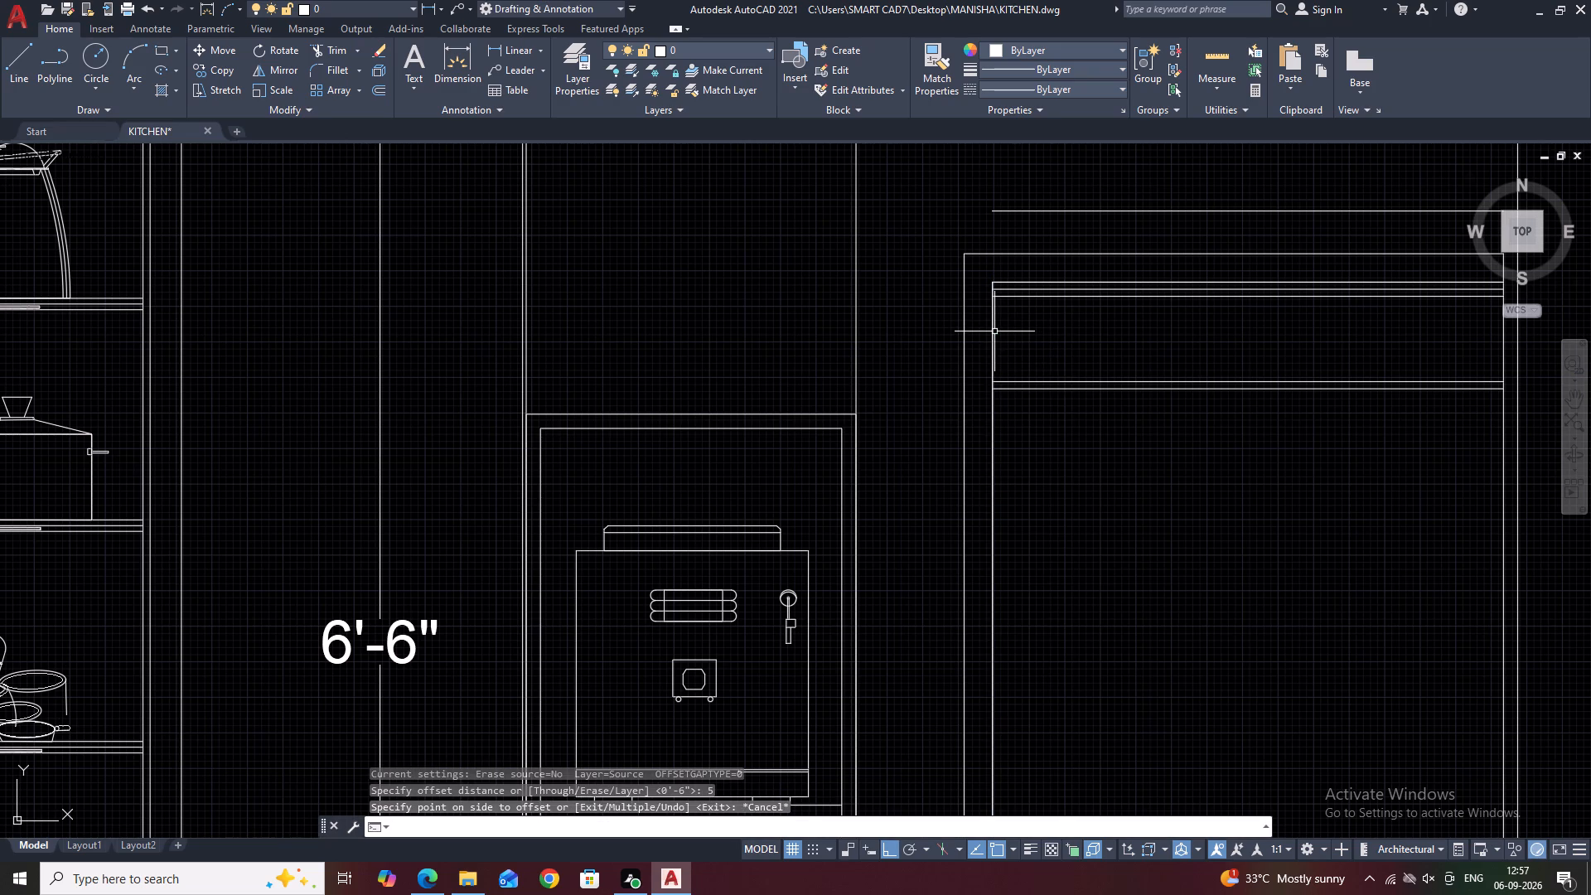
Offset the inner frame's left vertical line 3" to the right, into the panel.
click(990, 339)
text(O)
key(space)
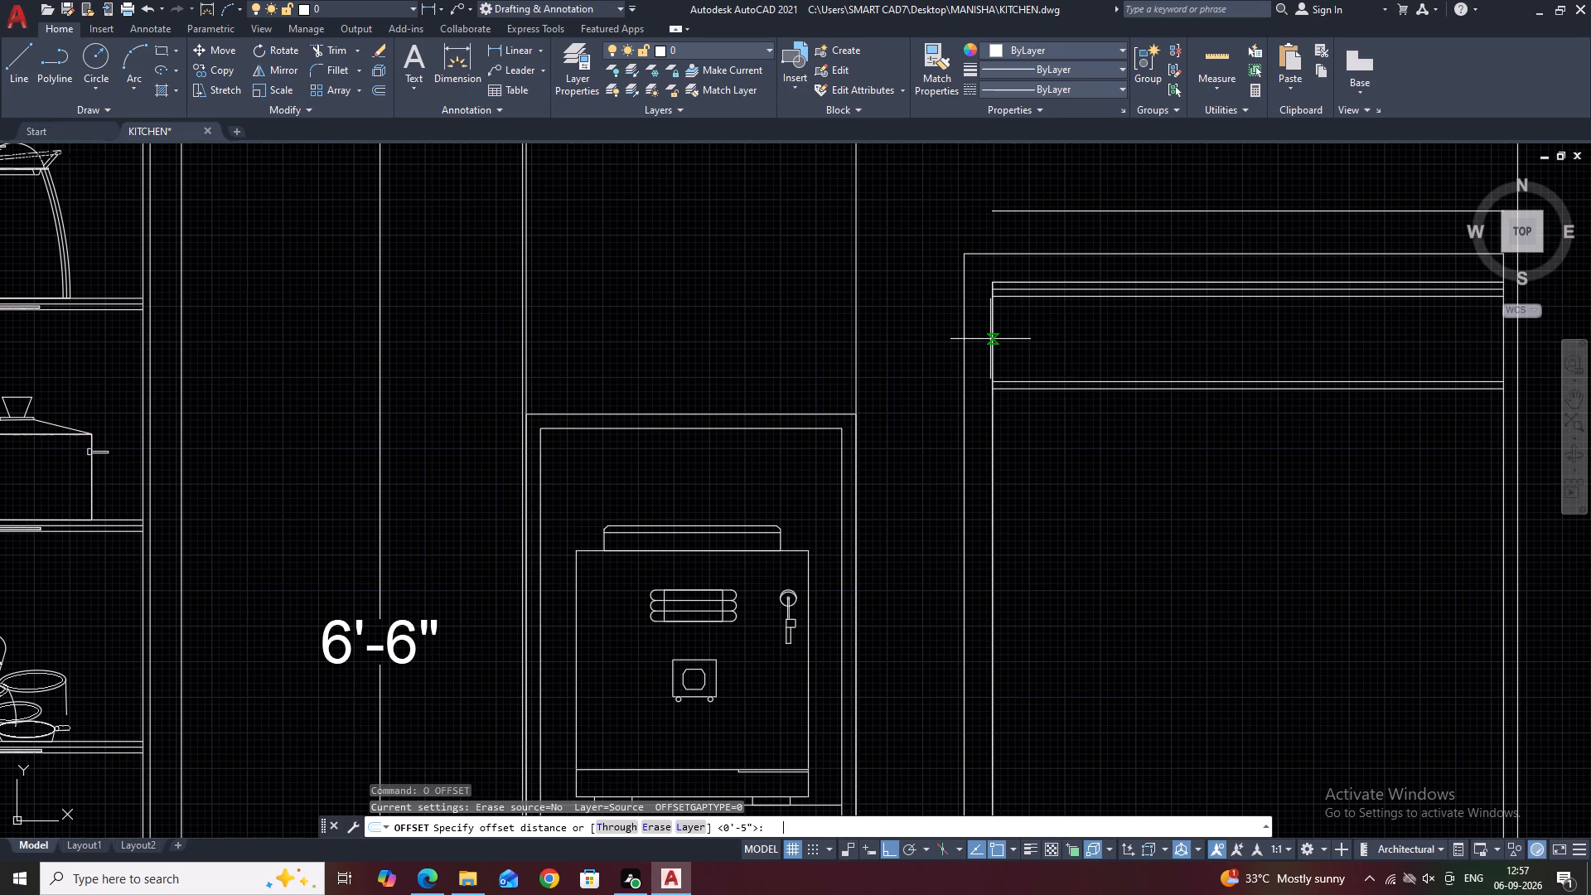
key(3)
key(Return)
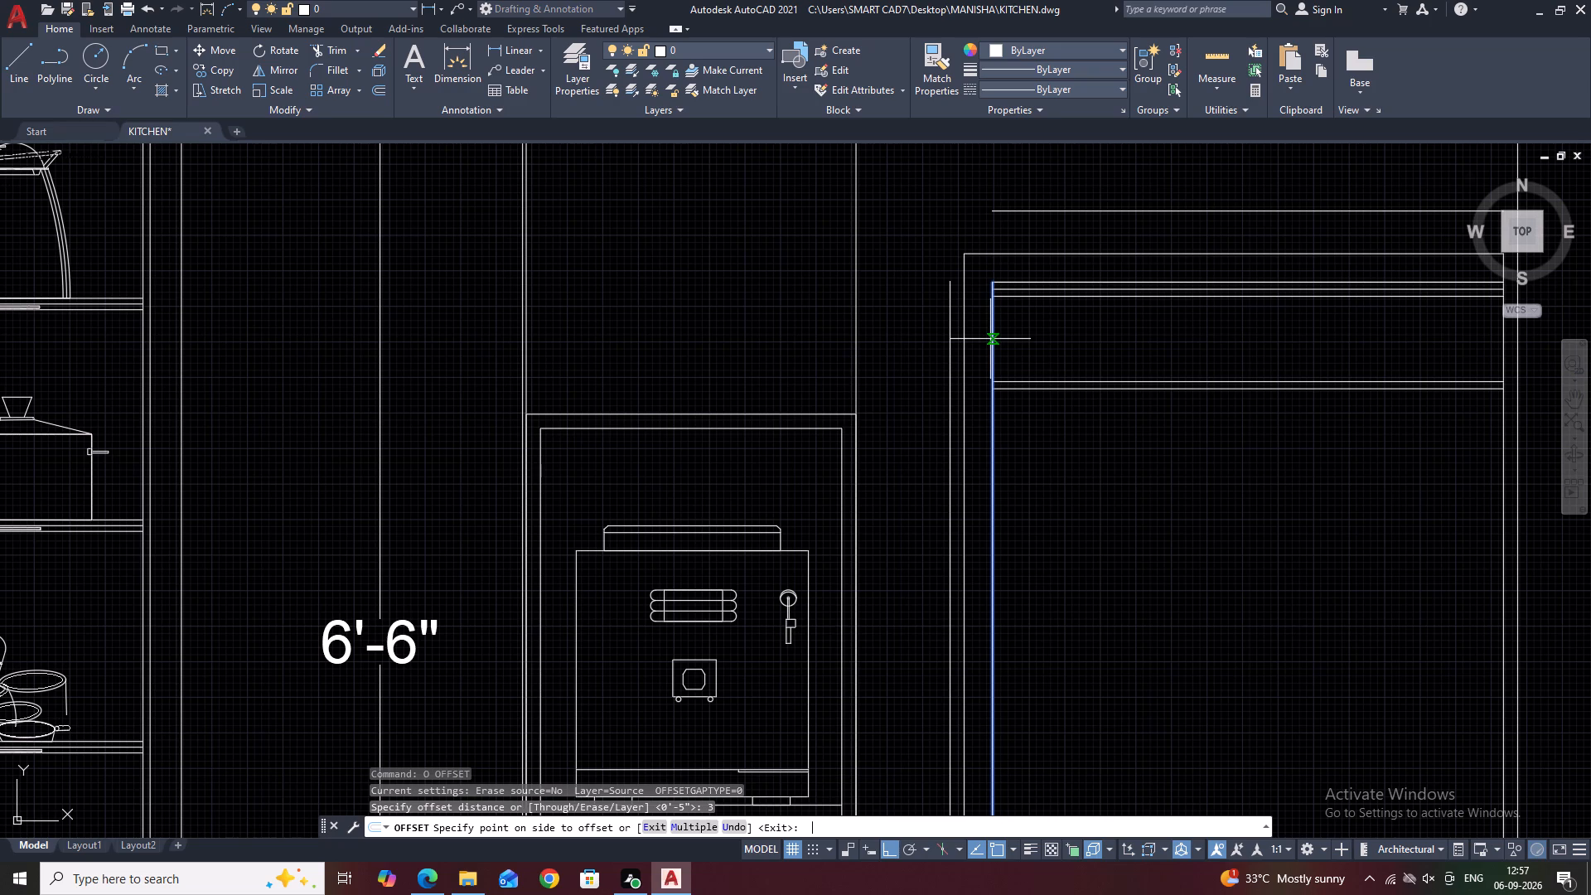
click(1049, 344)
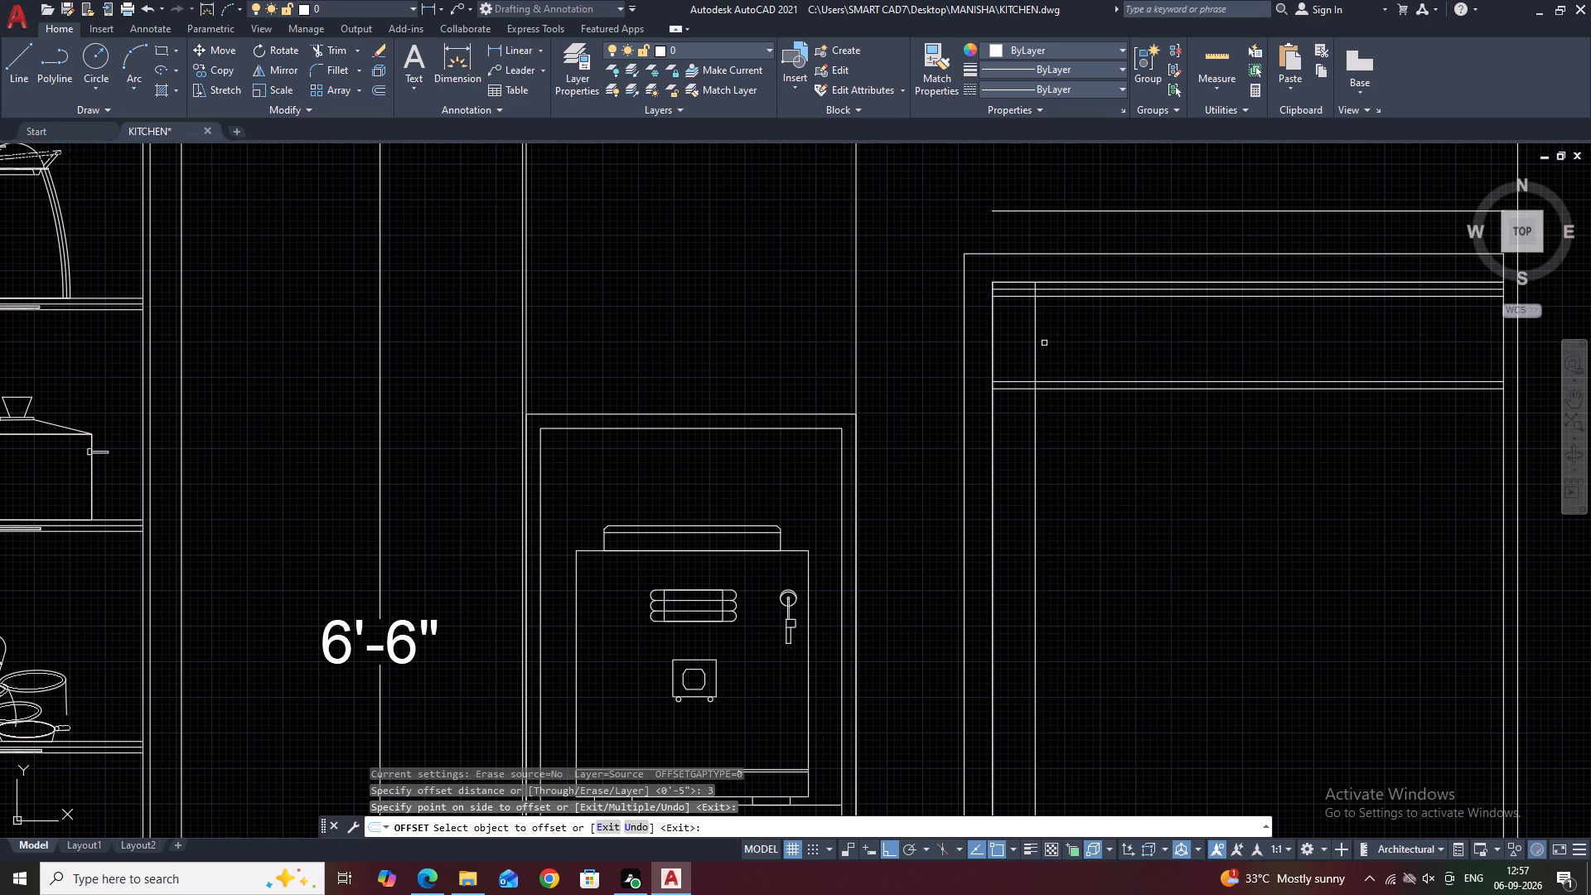
key(Escape)
Offset the new vertical line 0.5" to the left, back towards the inner frame's left edge.
click(1032, 332)
click(1042, 338)
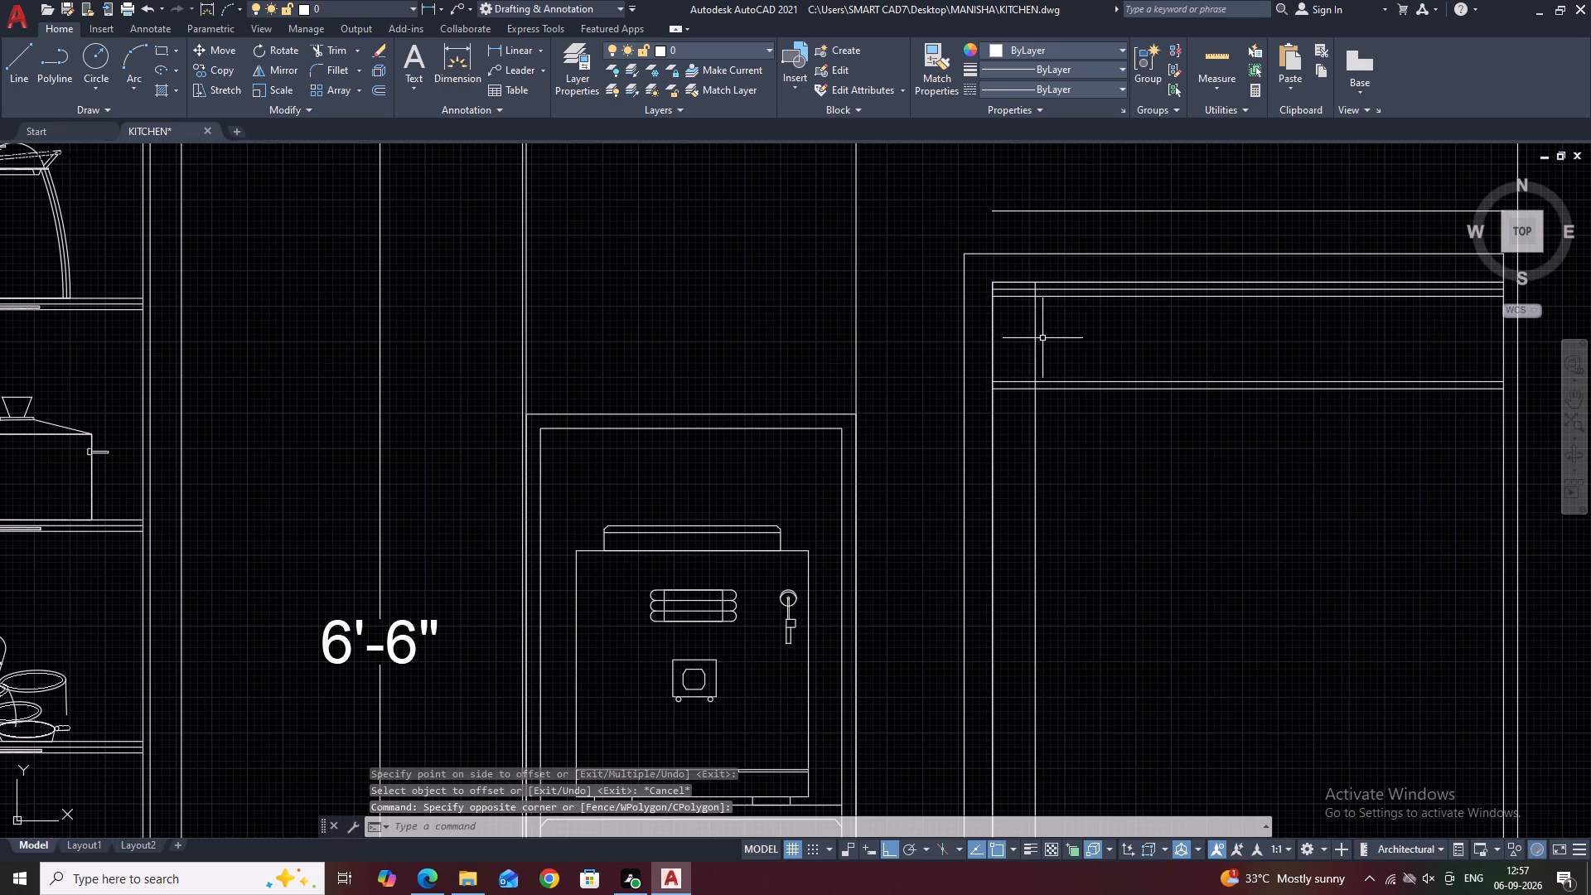
click(1034, 329)
text(O)
key(space)
text(0.5)
key(Return)
click(991, 340)
key(Escape)
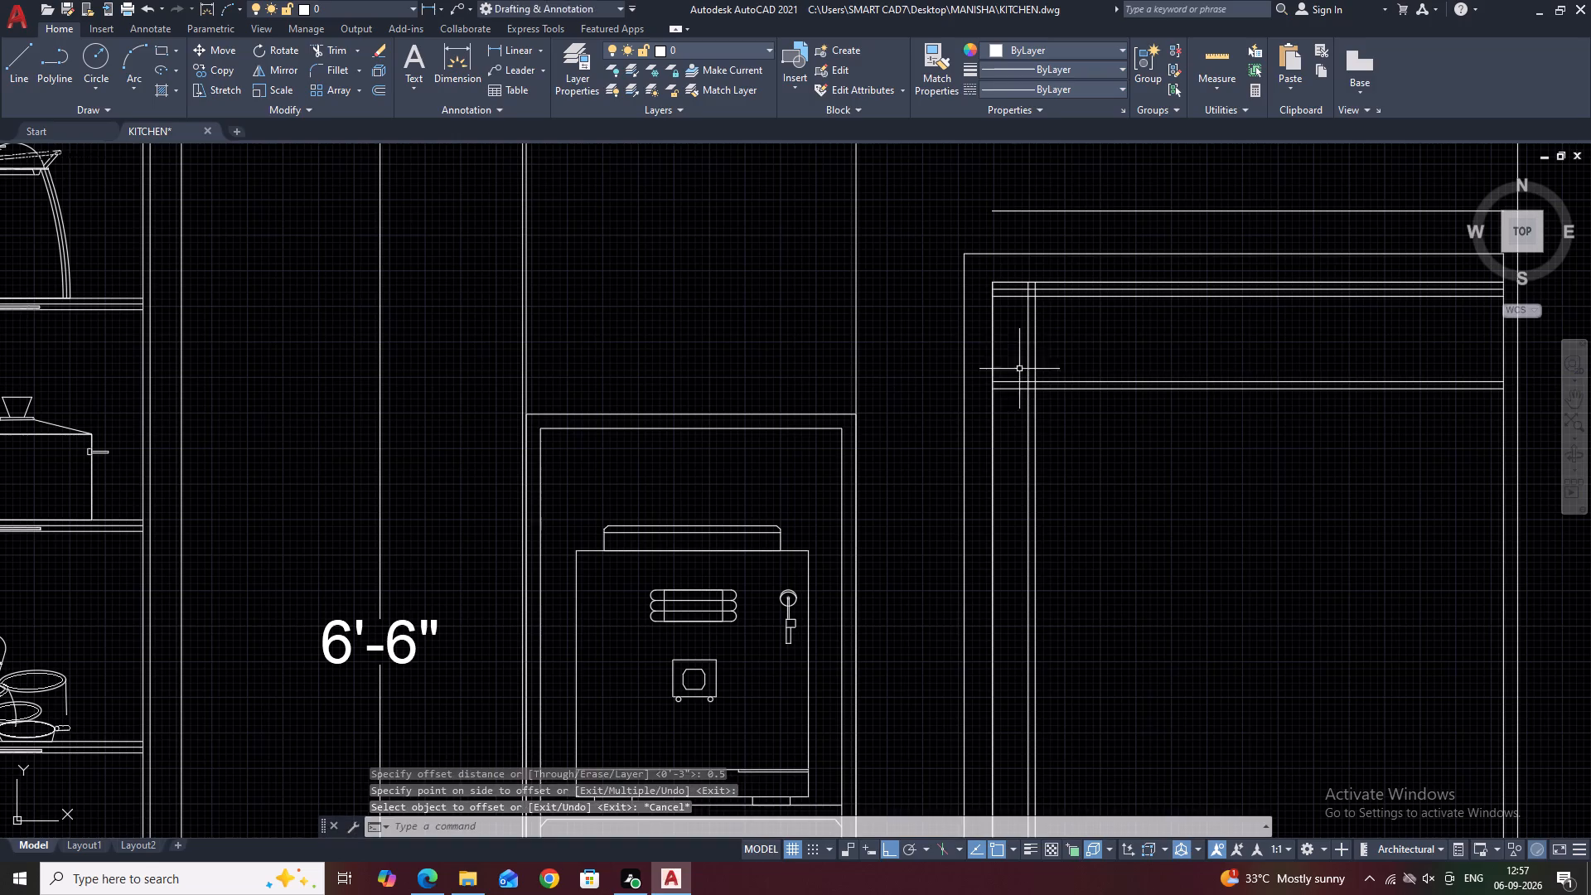
Fillet the top two horizontal lines of the inner frame together at their left ends.
middle_drag(1042, 262, 1045, 276)
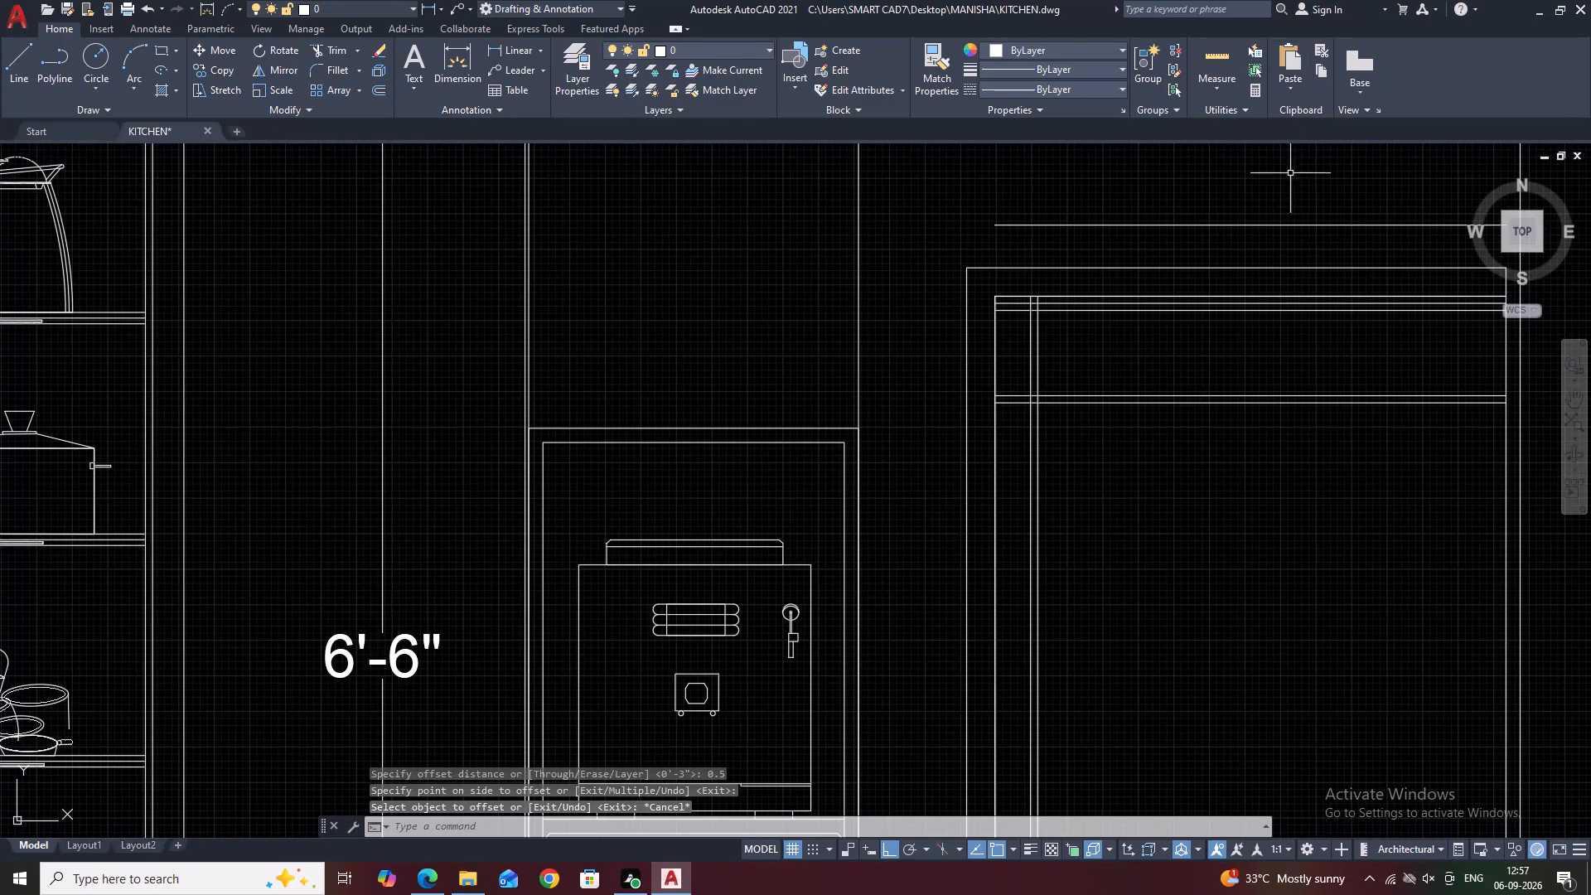
key(f)
key(space)
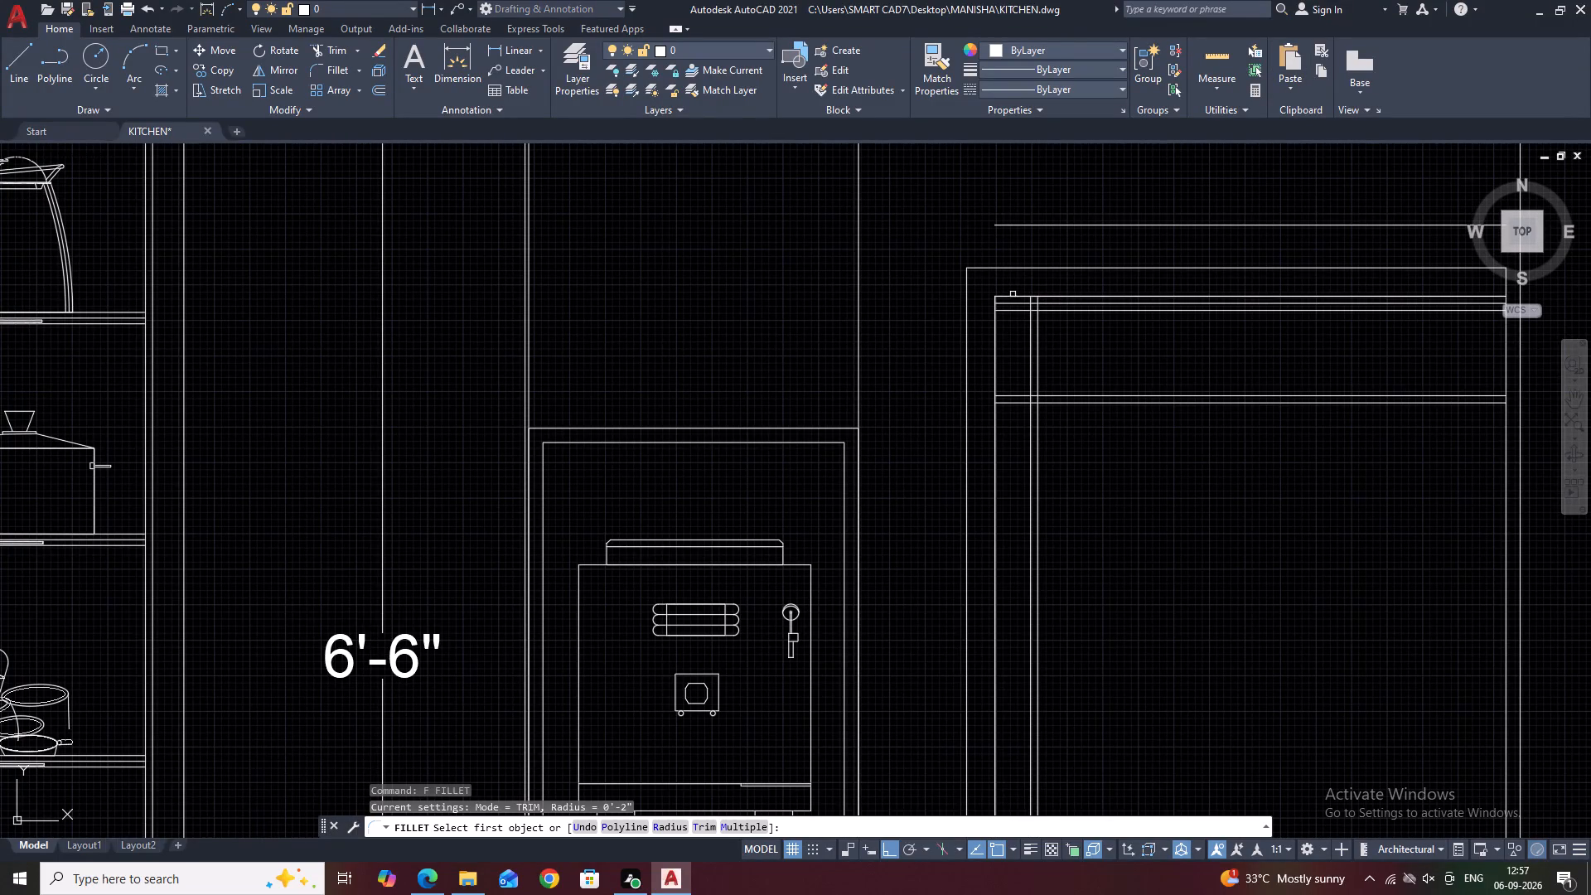
click(1013, 294)
click(1009, 306)
click(1006, 303)
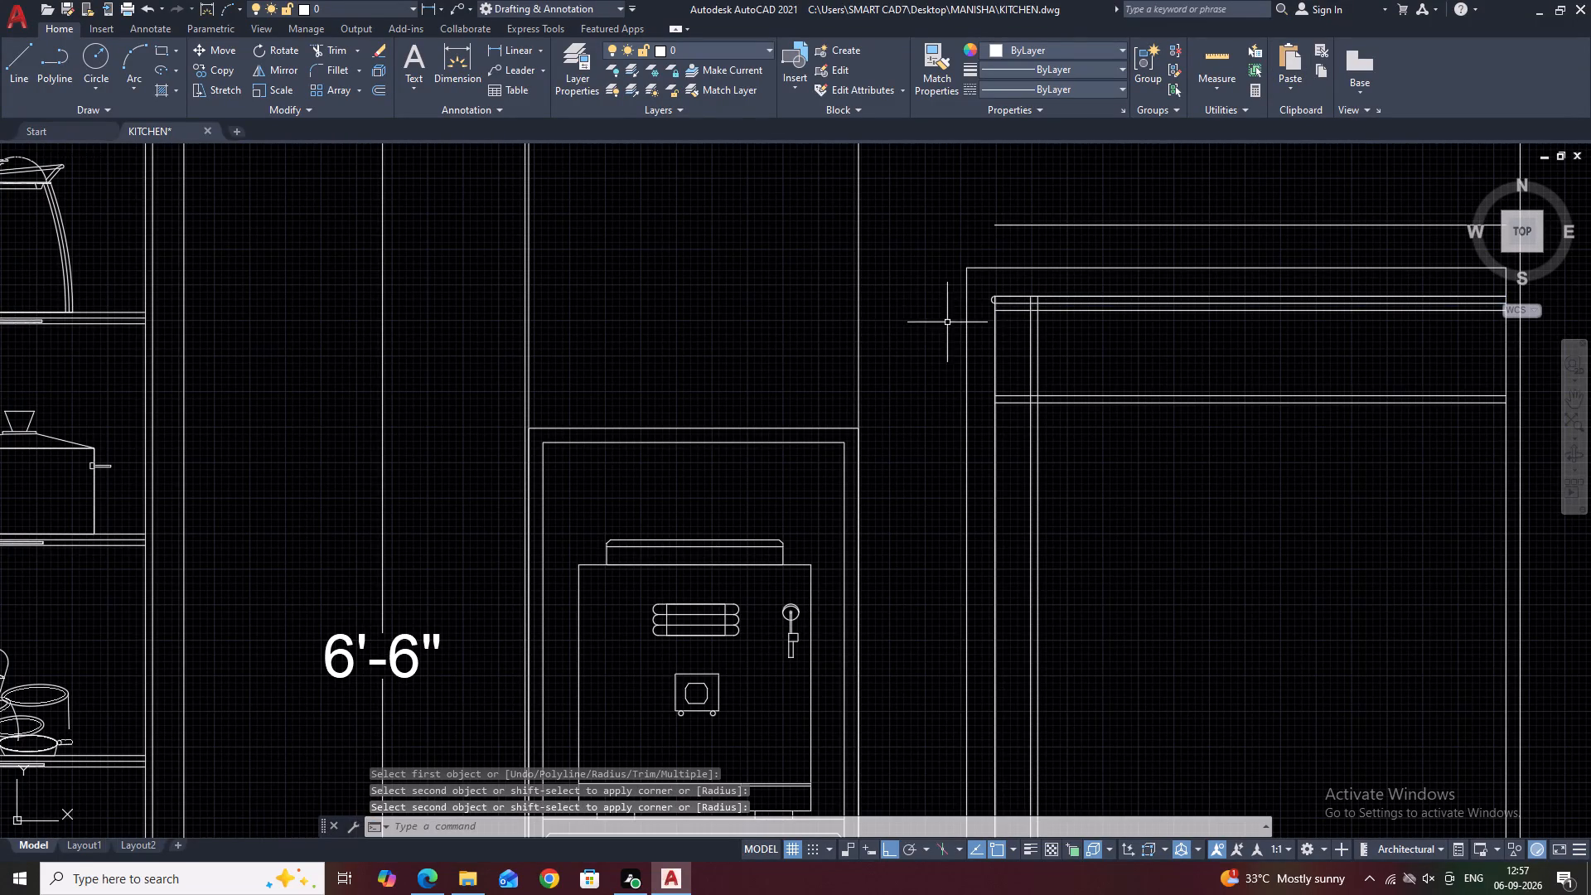
Move the pair of closely spaced vertical lines slightly left, closer to the inner frame's left edge.
middle_drag(958, 322, 859, 325)
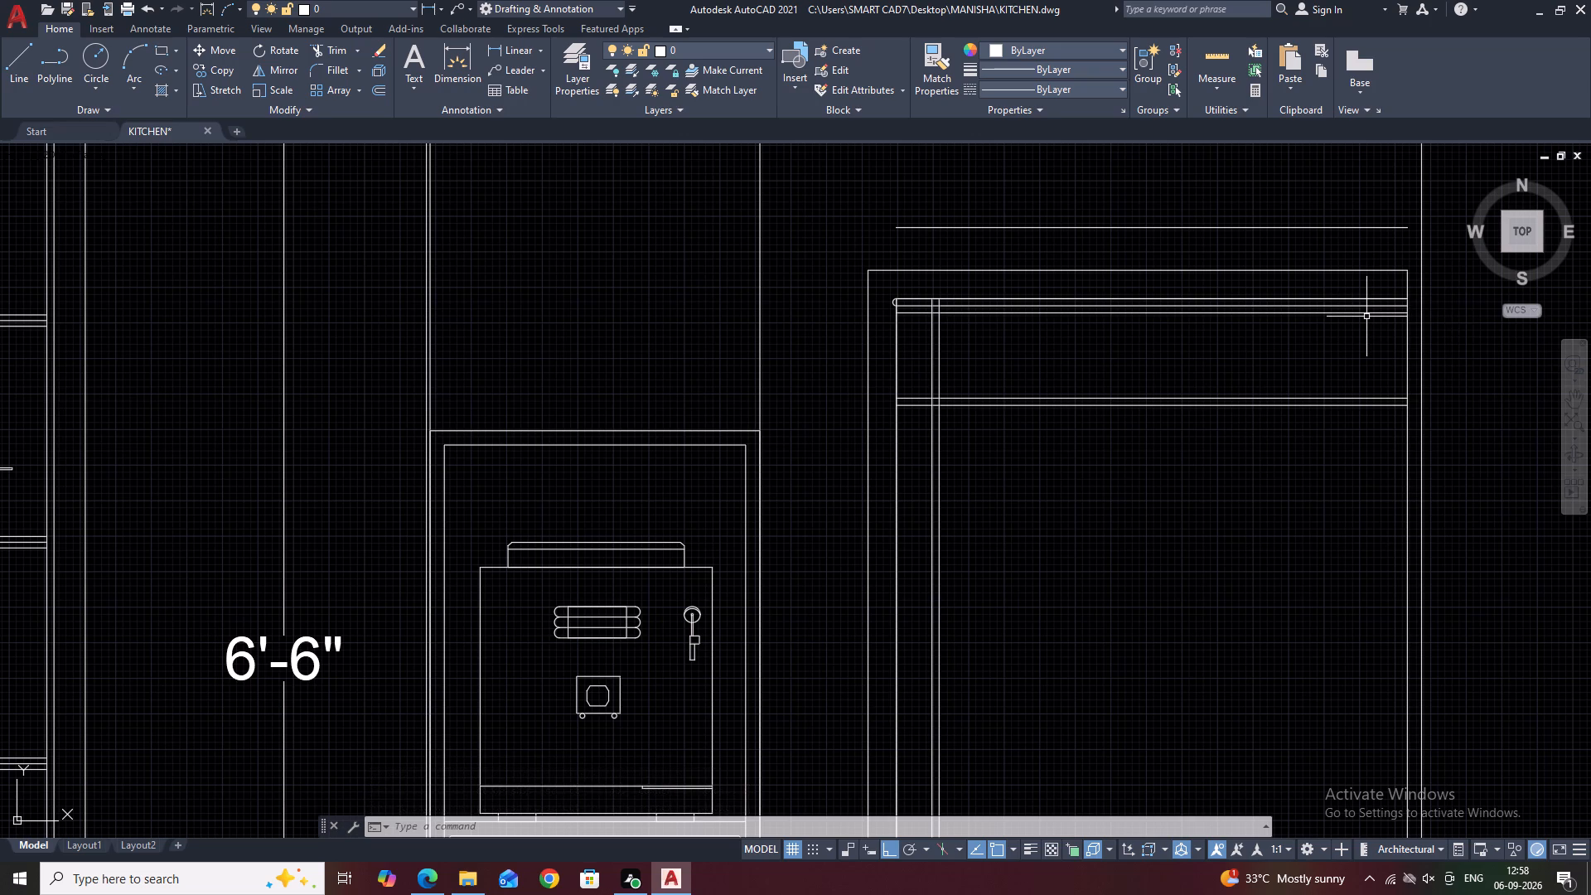
scroll(960, 307, up, 2)
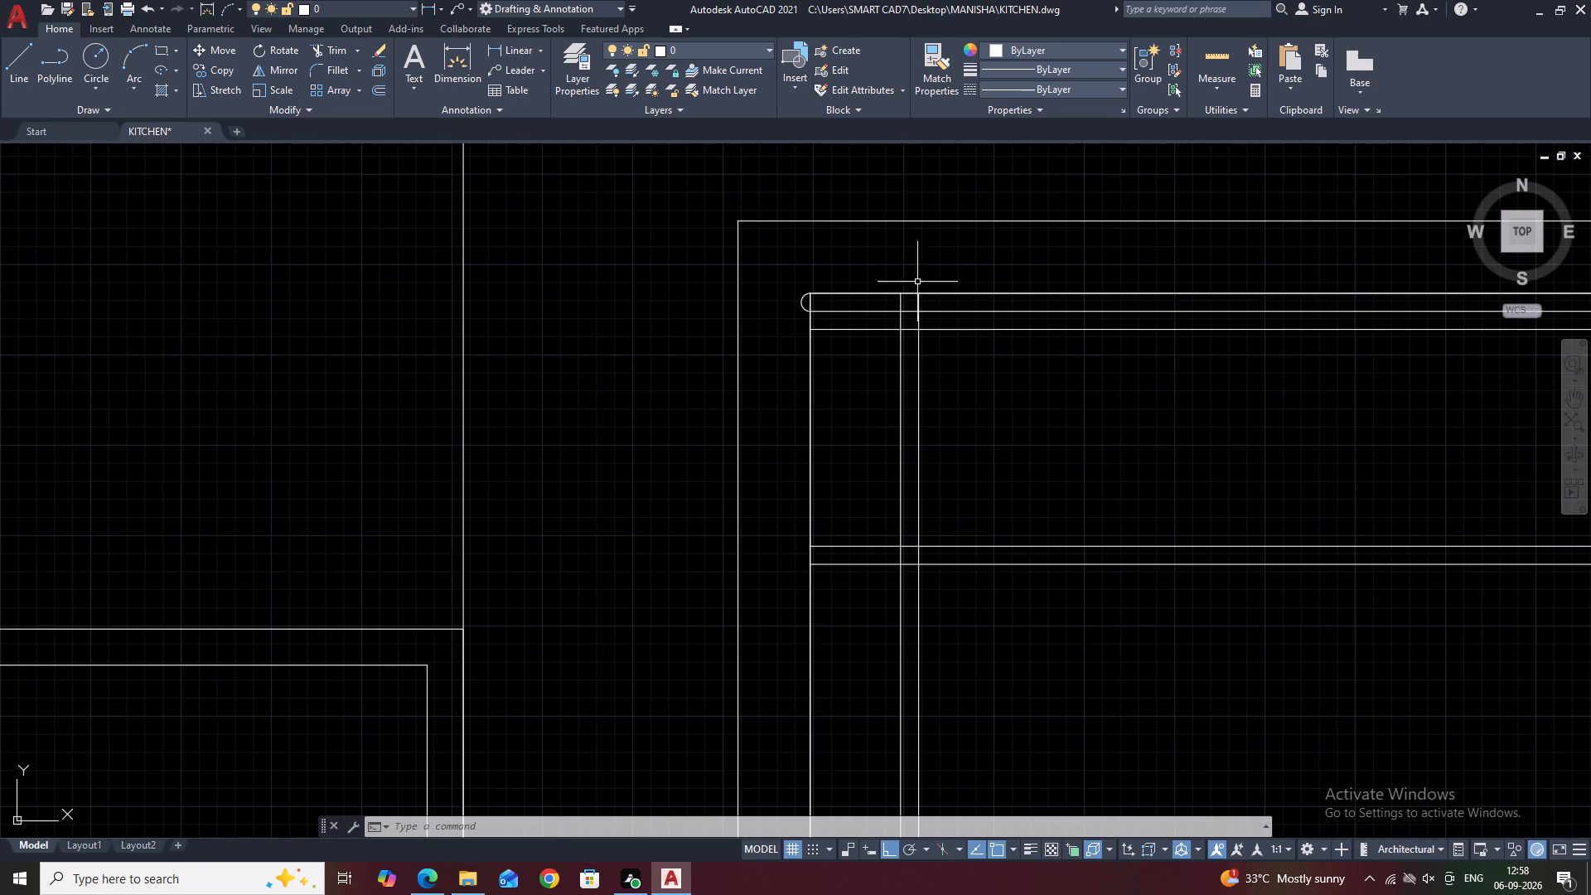
click(868, 257)
scroll(888, 259, down, 3)
scroll(909, 414, down, 3)
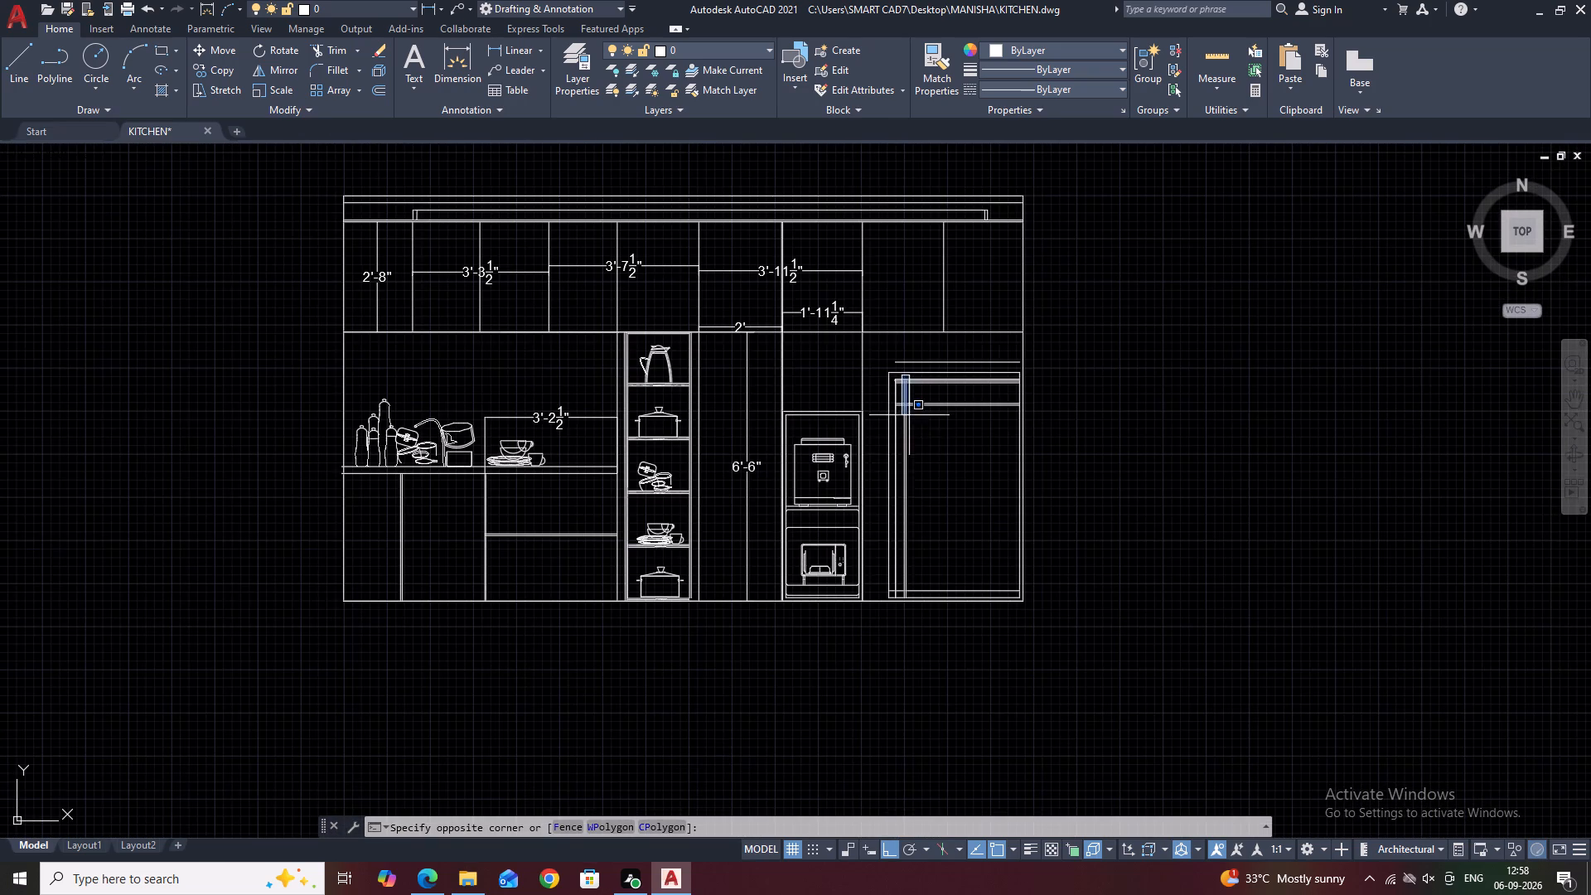
click(916, 612)
scroll(886, 388, up, 3)
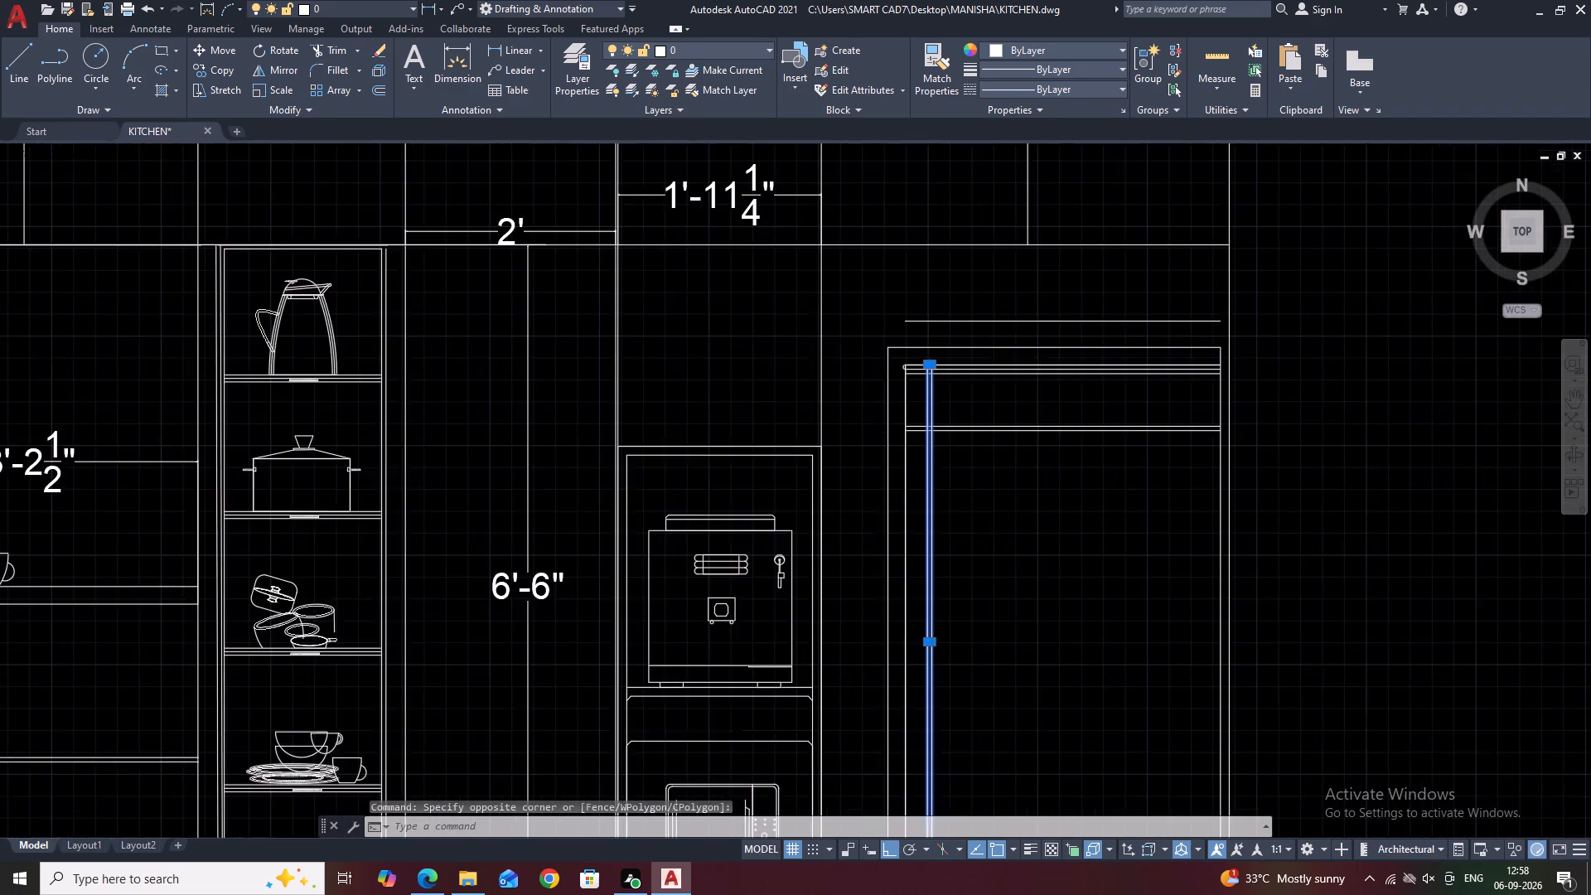
scroll(899, 413, up, 1)
middle_drag(982, 278, 1012, 377)
text(M)
key(space)
scroll(987, 432, up, 3)
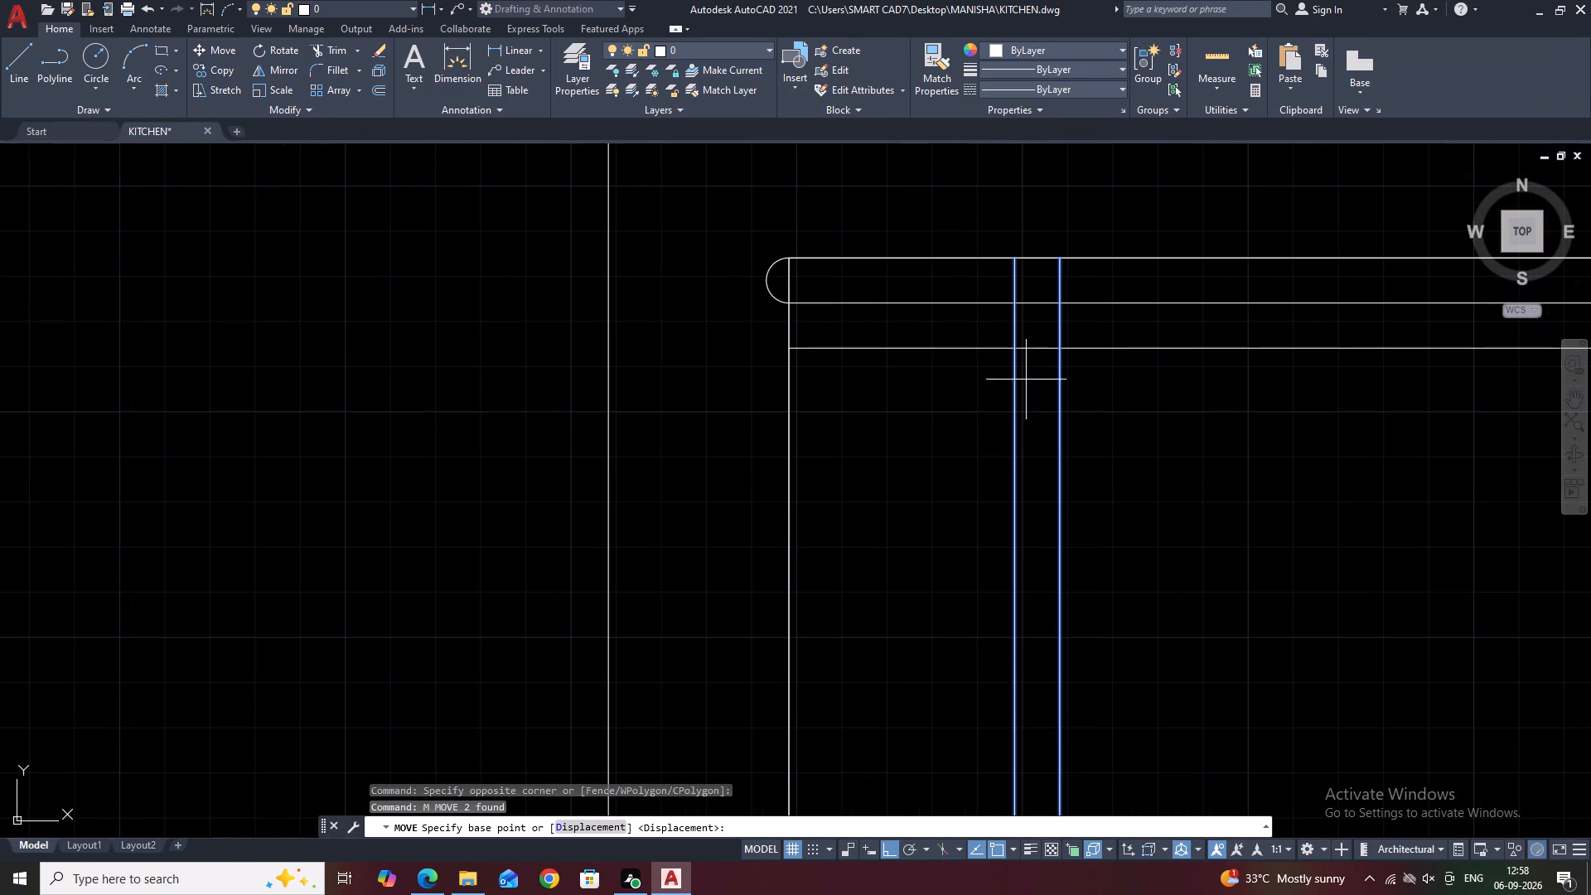
click(1016, 351)
click(949, 353)
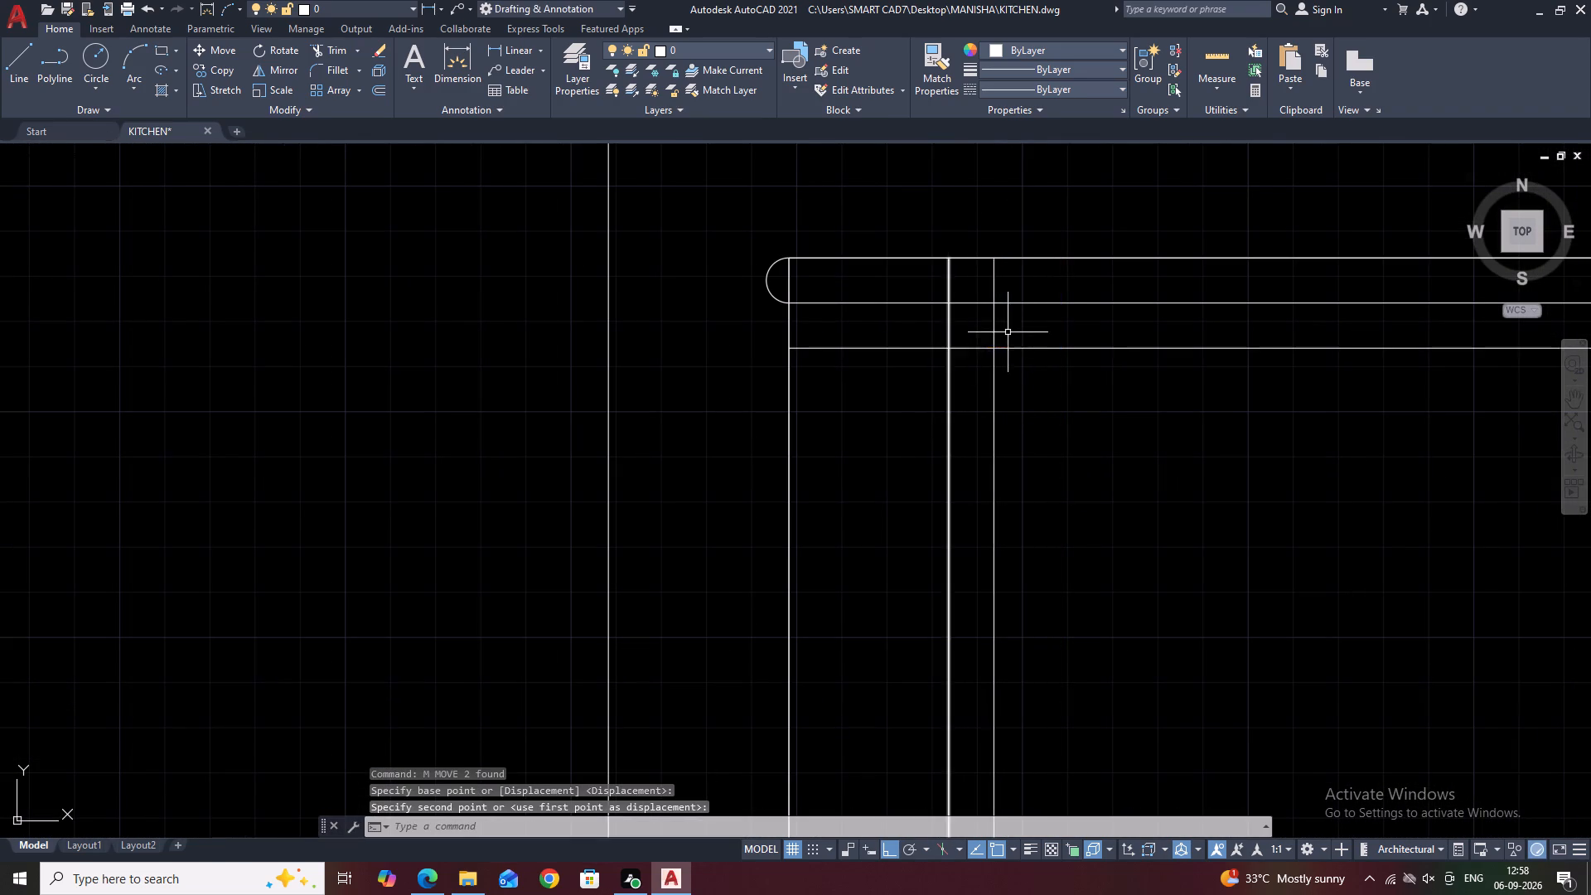
scroll(1055, 331, down, 5)
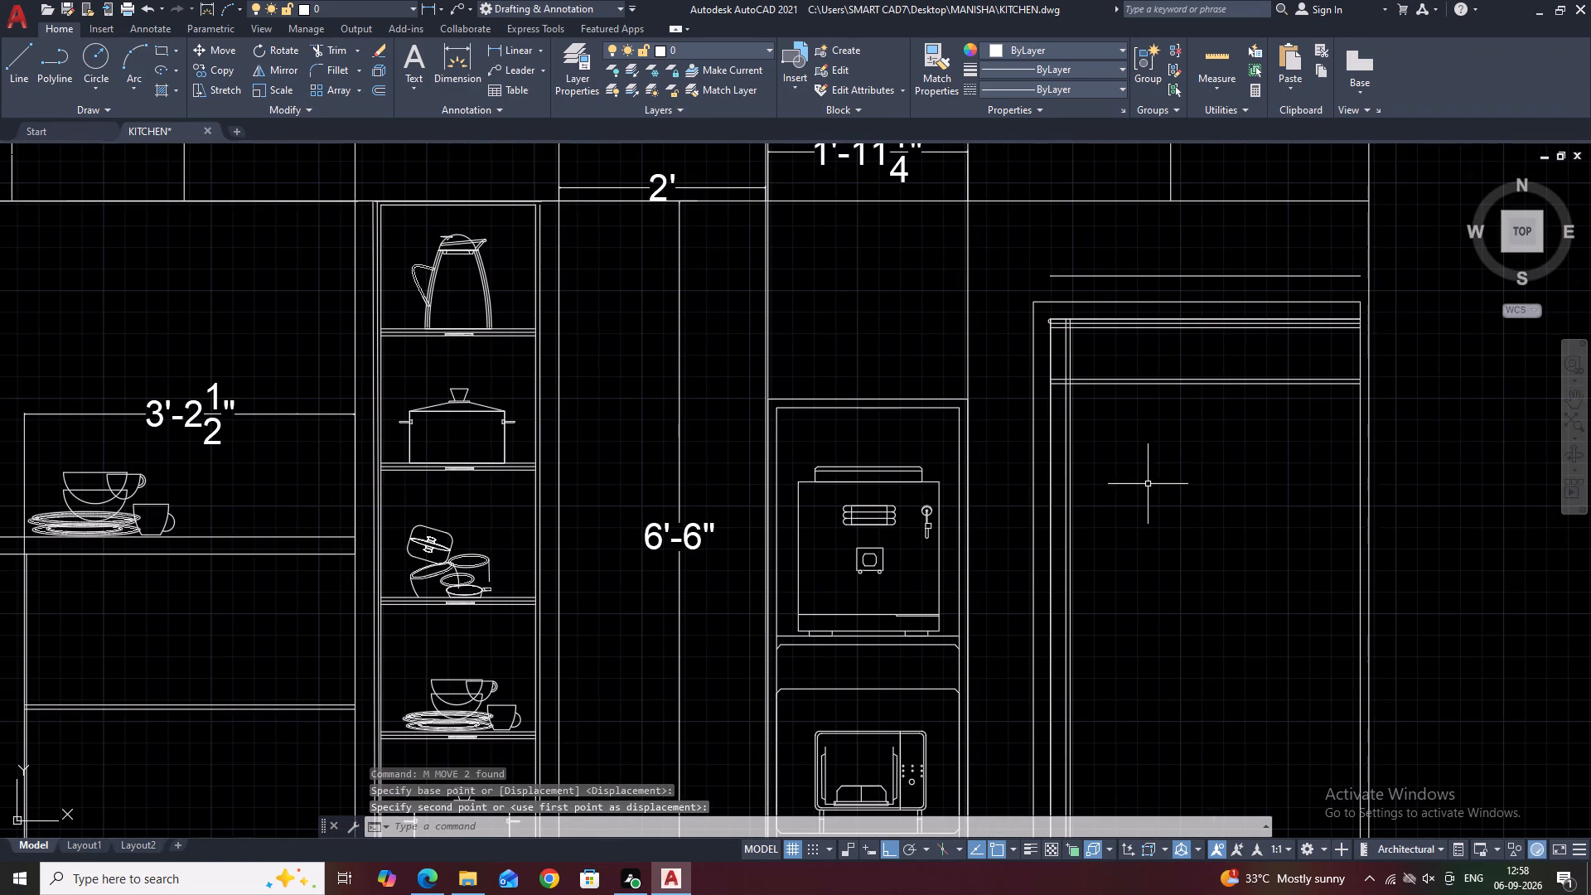
Trim the closely spaced vertical lines and the left edge line where they cross the top rail of the inner frame.
scroll(1084, 339, up, 3)
middle_drag(1097, 355, 1125, 451)
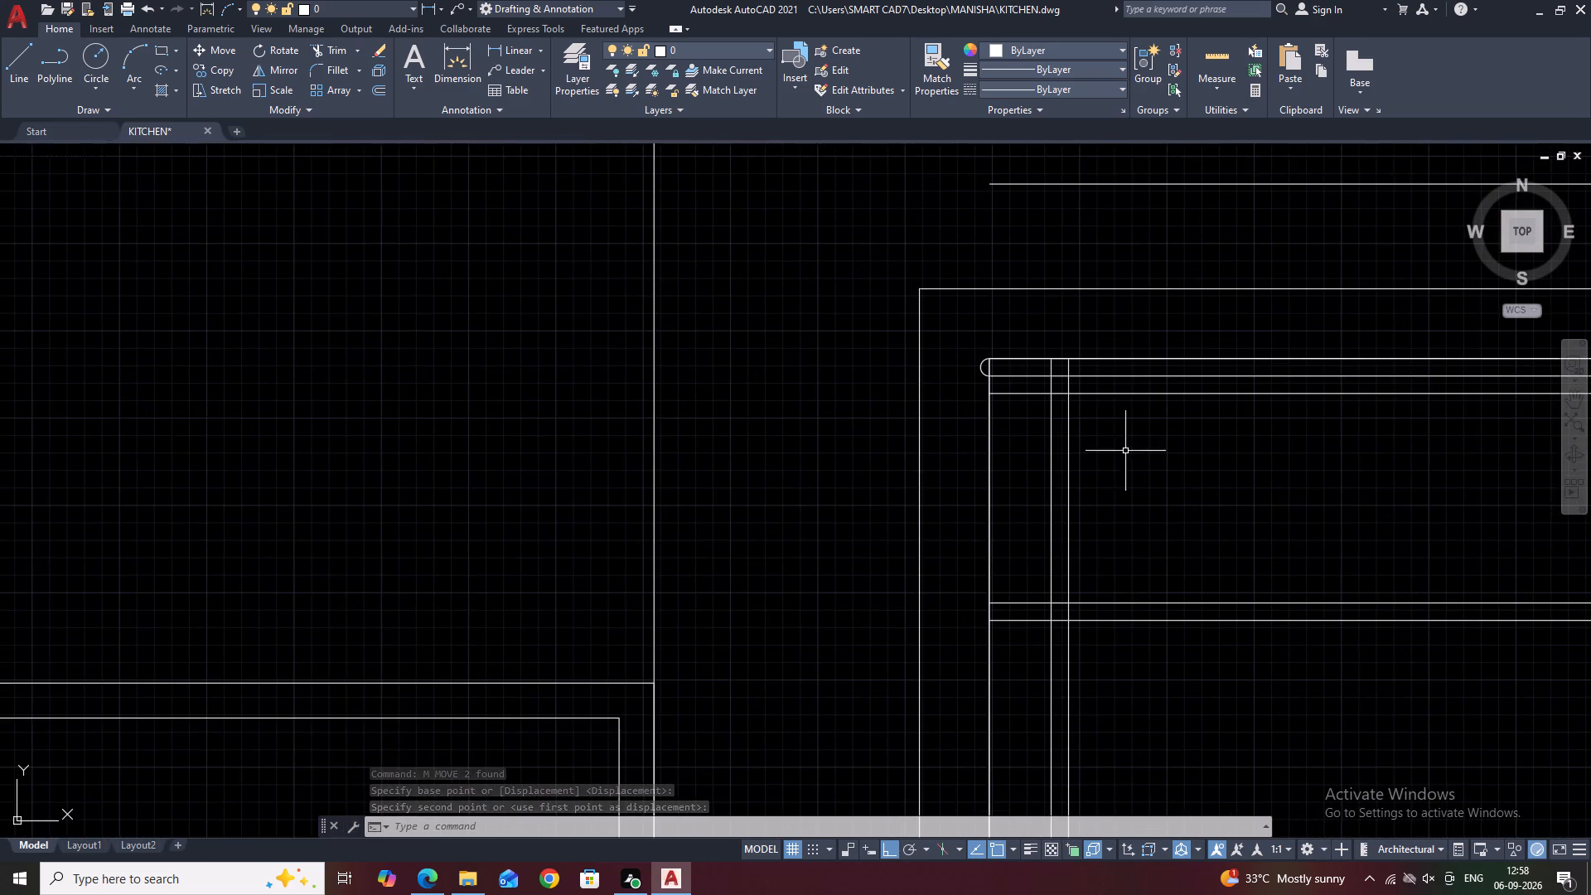
key(t)
key(r)
key(space)
scroll(1049, 389, up, 2)
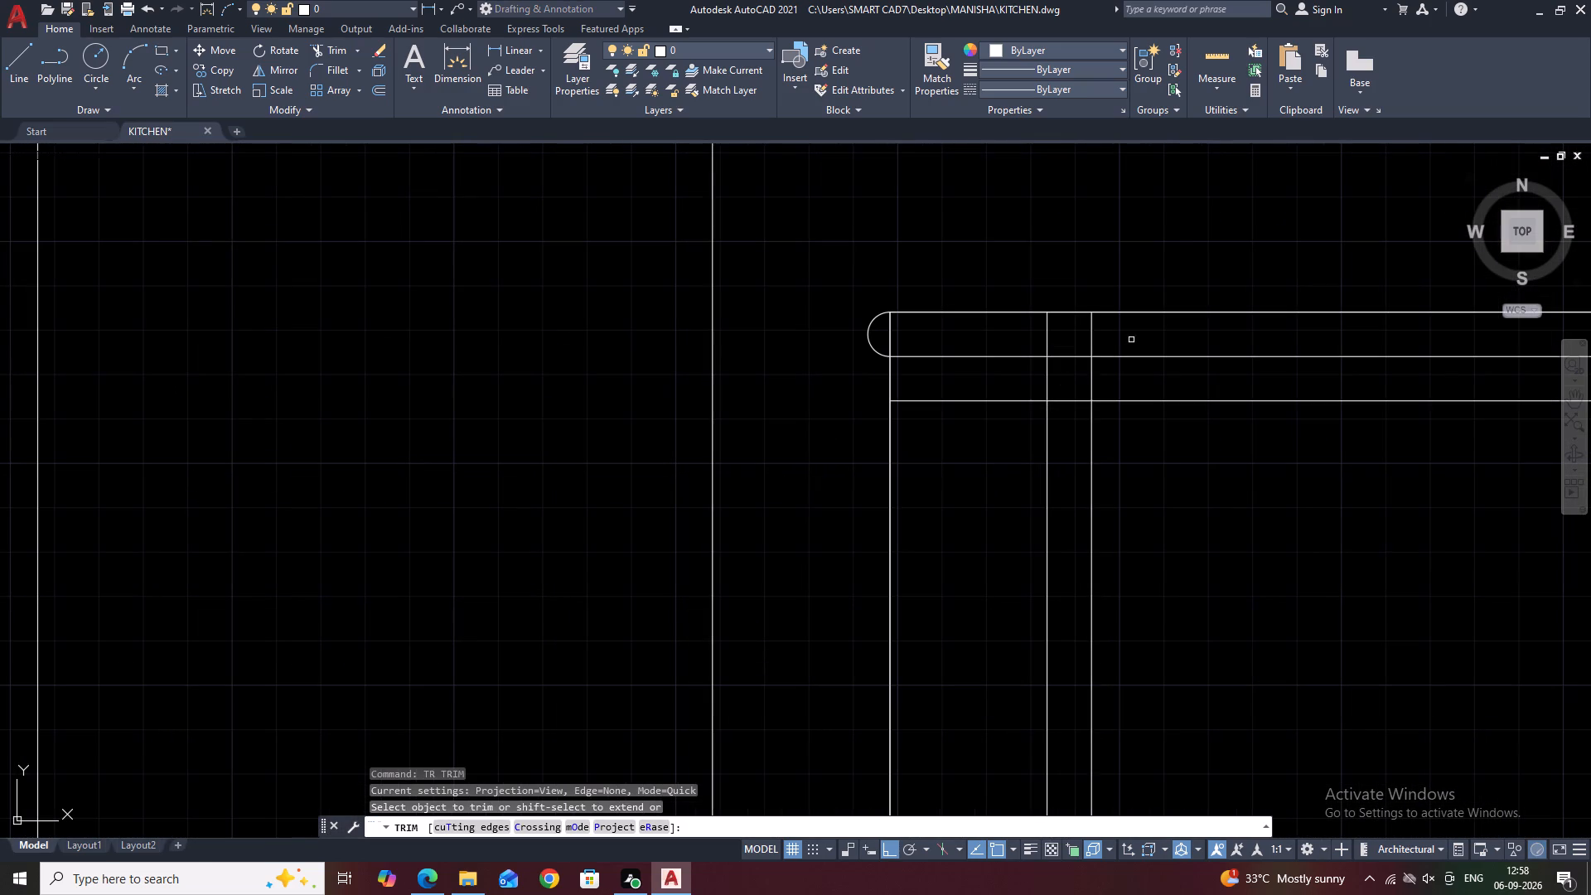
click(1133, 340)
click(1047, 335)
click(1127, 385)
click(1036, 387)
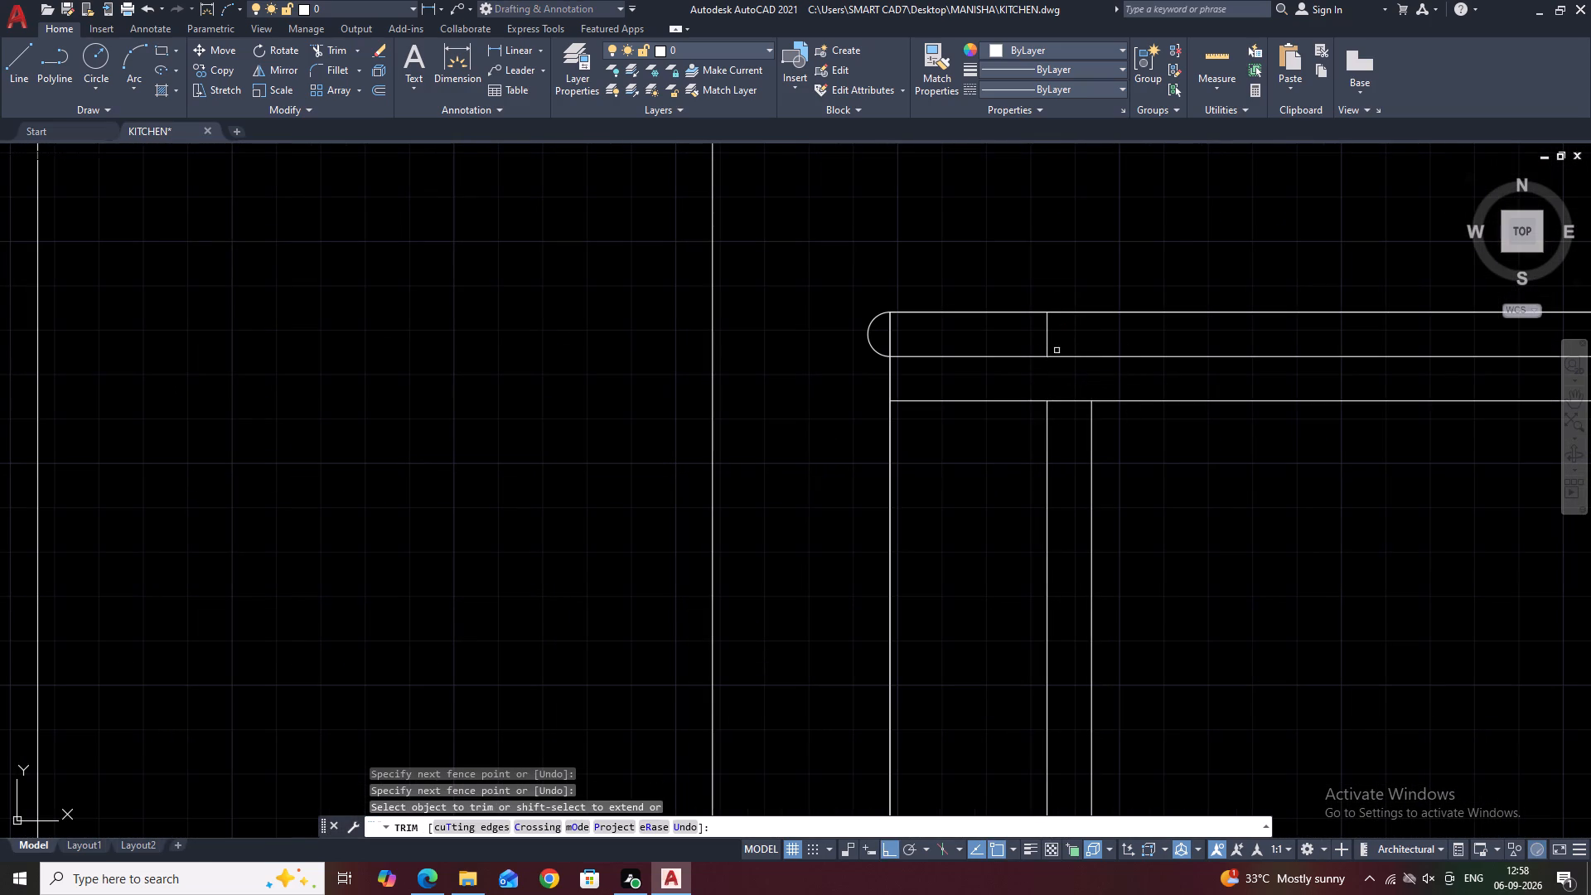
click(1074, 338)
click(1046, 331)
click(892, 332)
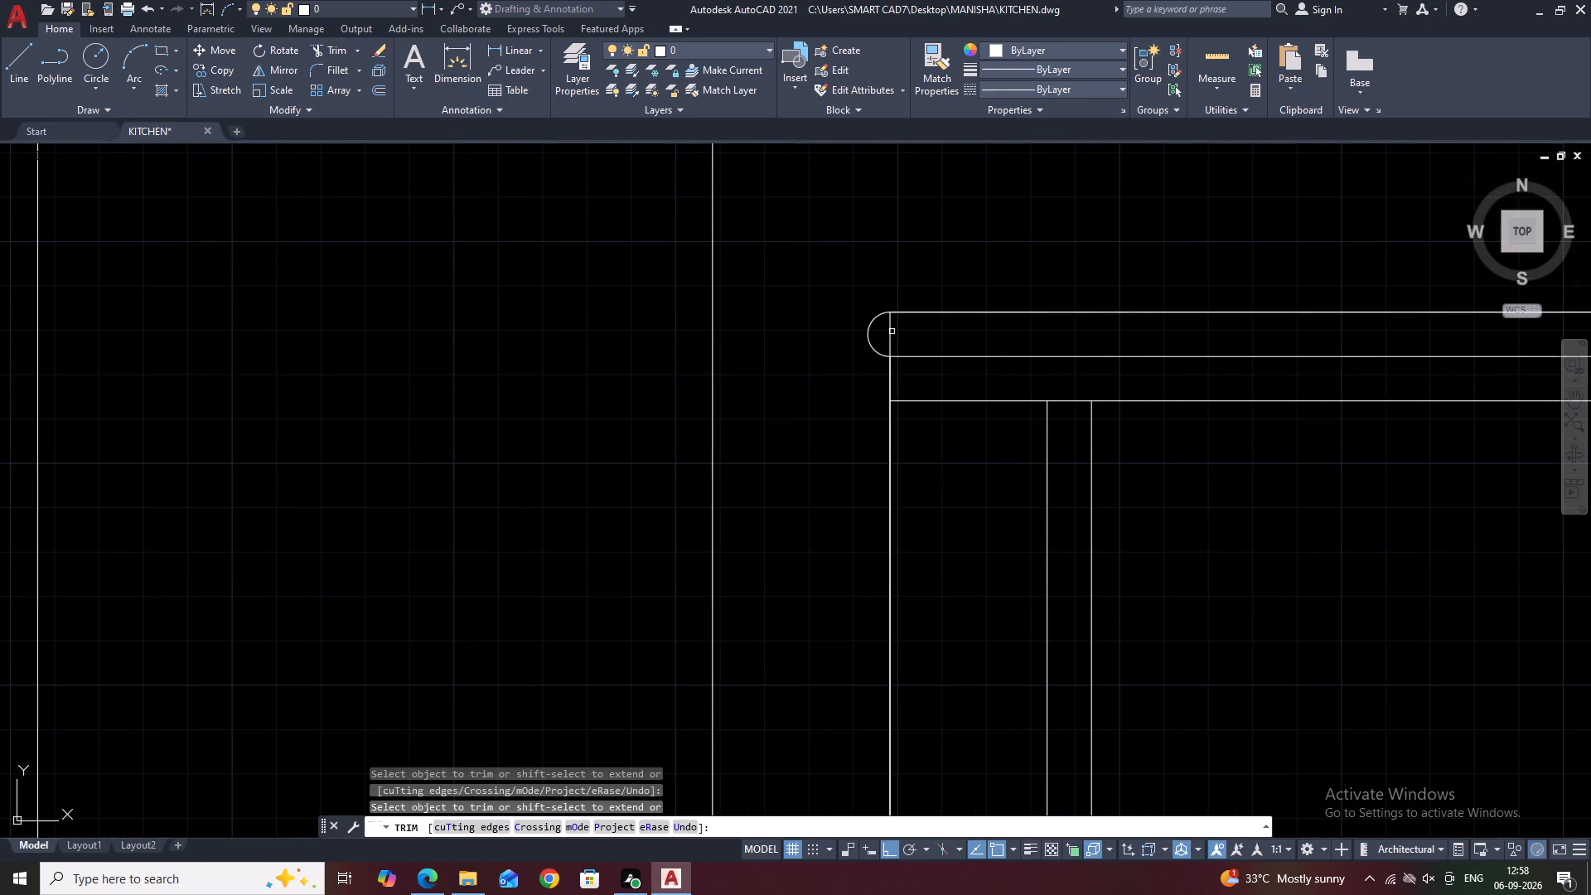
click(890, 329)
key(Escape)
Delete the duplicate vertical line on the inner frame's left edge, just below the rounded rail end.
scroll(931, 389, down, 1)
click(905, 414)
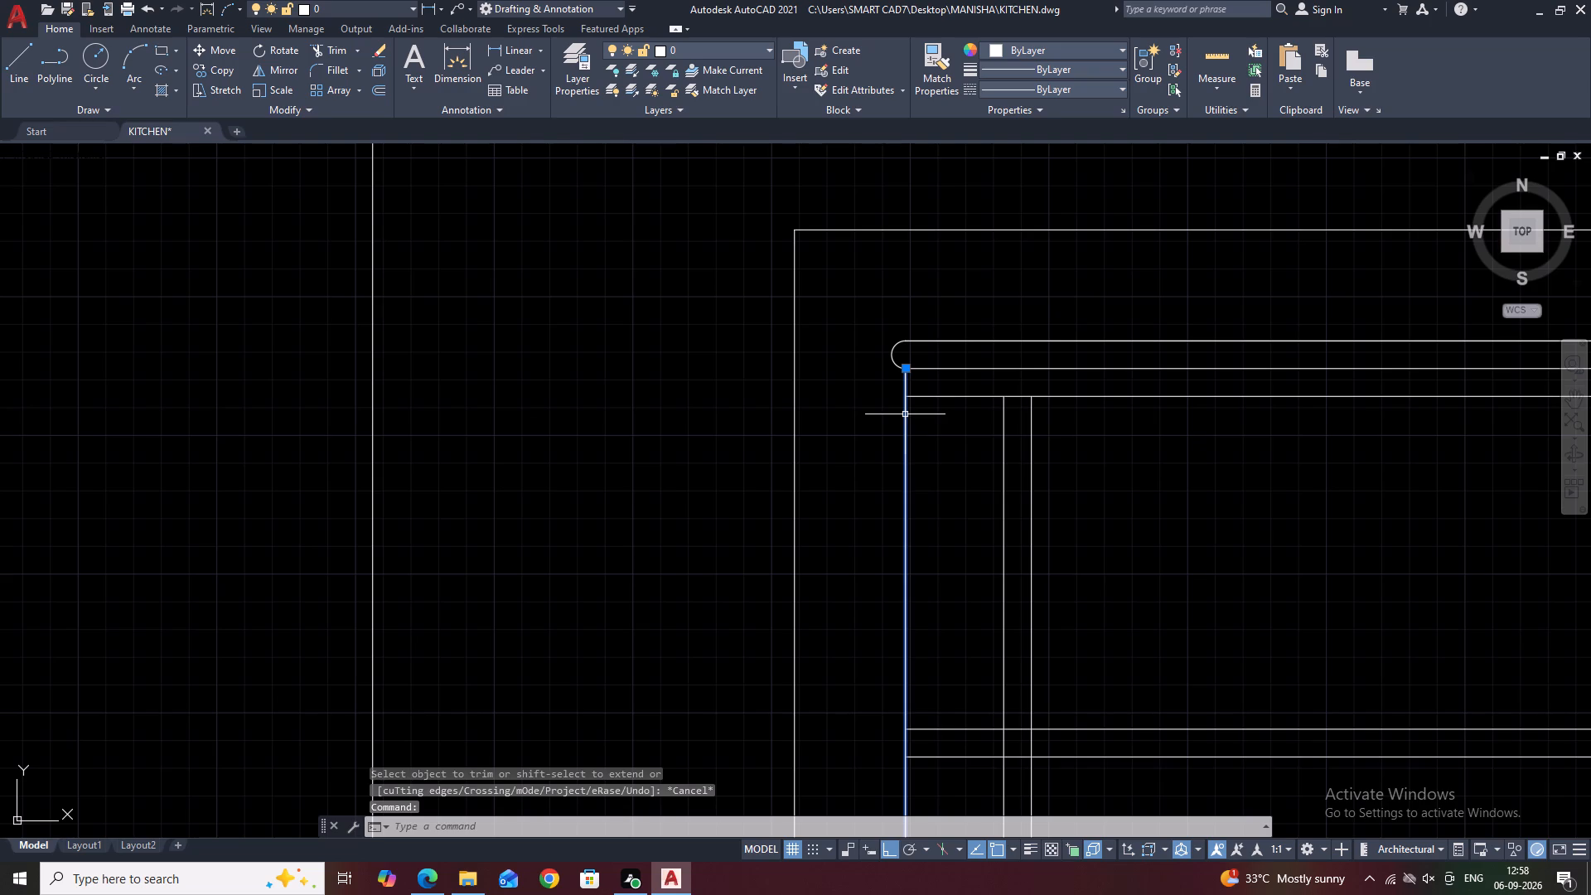
key(Delete)
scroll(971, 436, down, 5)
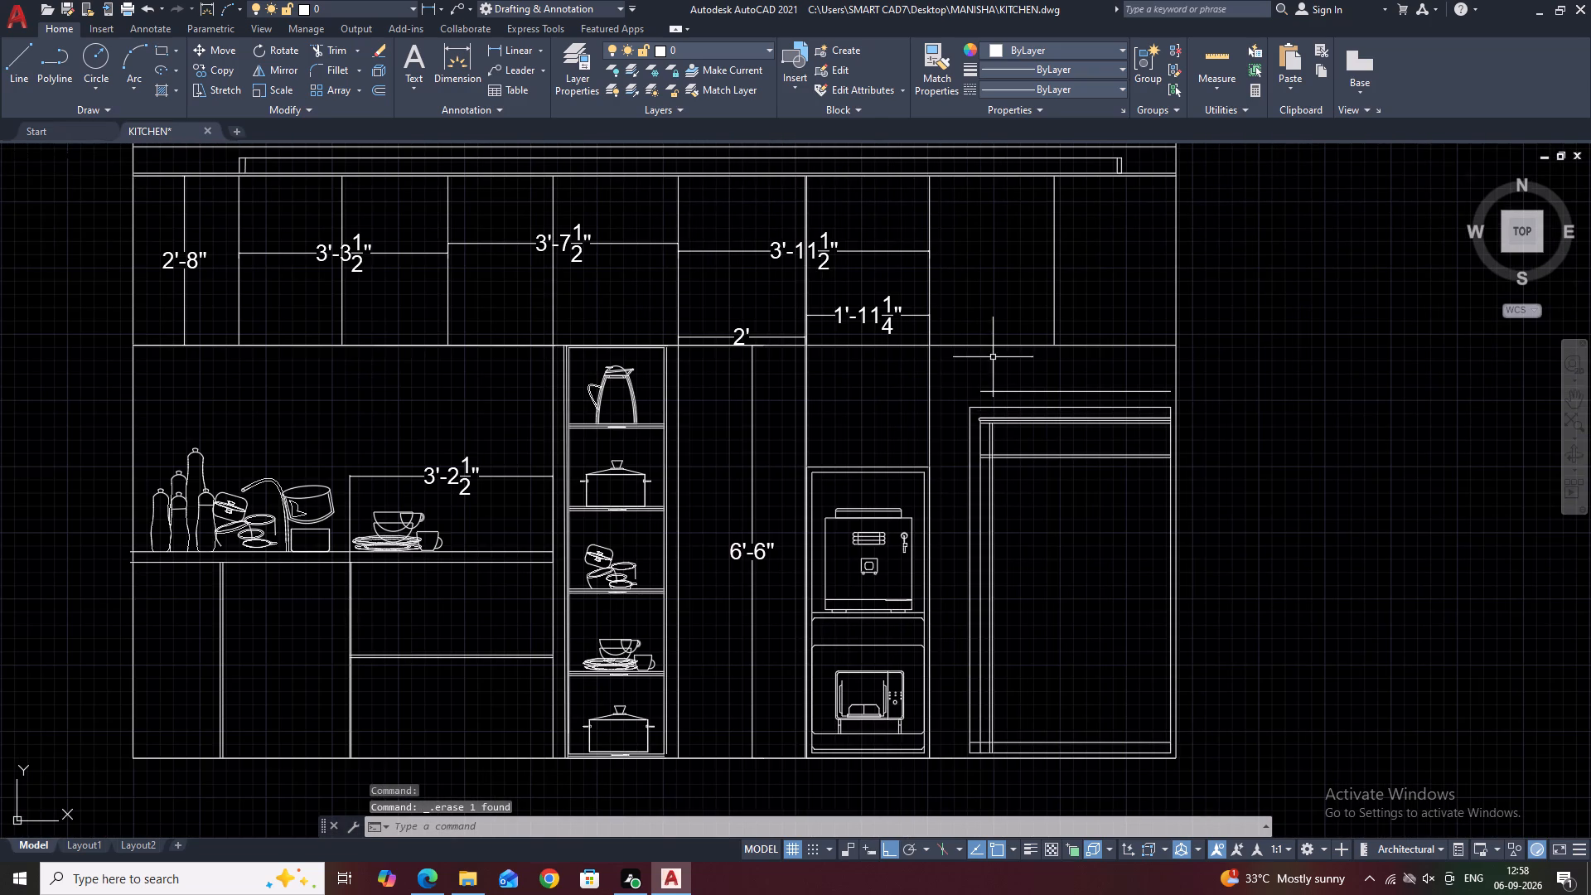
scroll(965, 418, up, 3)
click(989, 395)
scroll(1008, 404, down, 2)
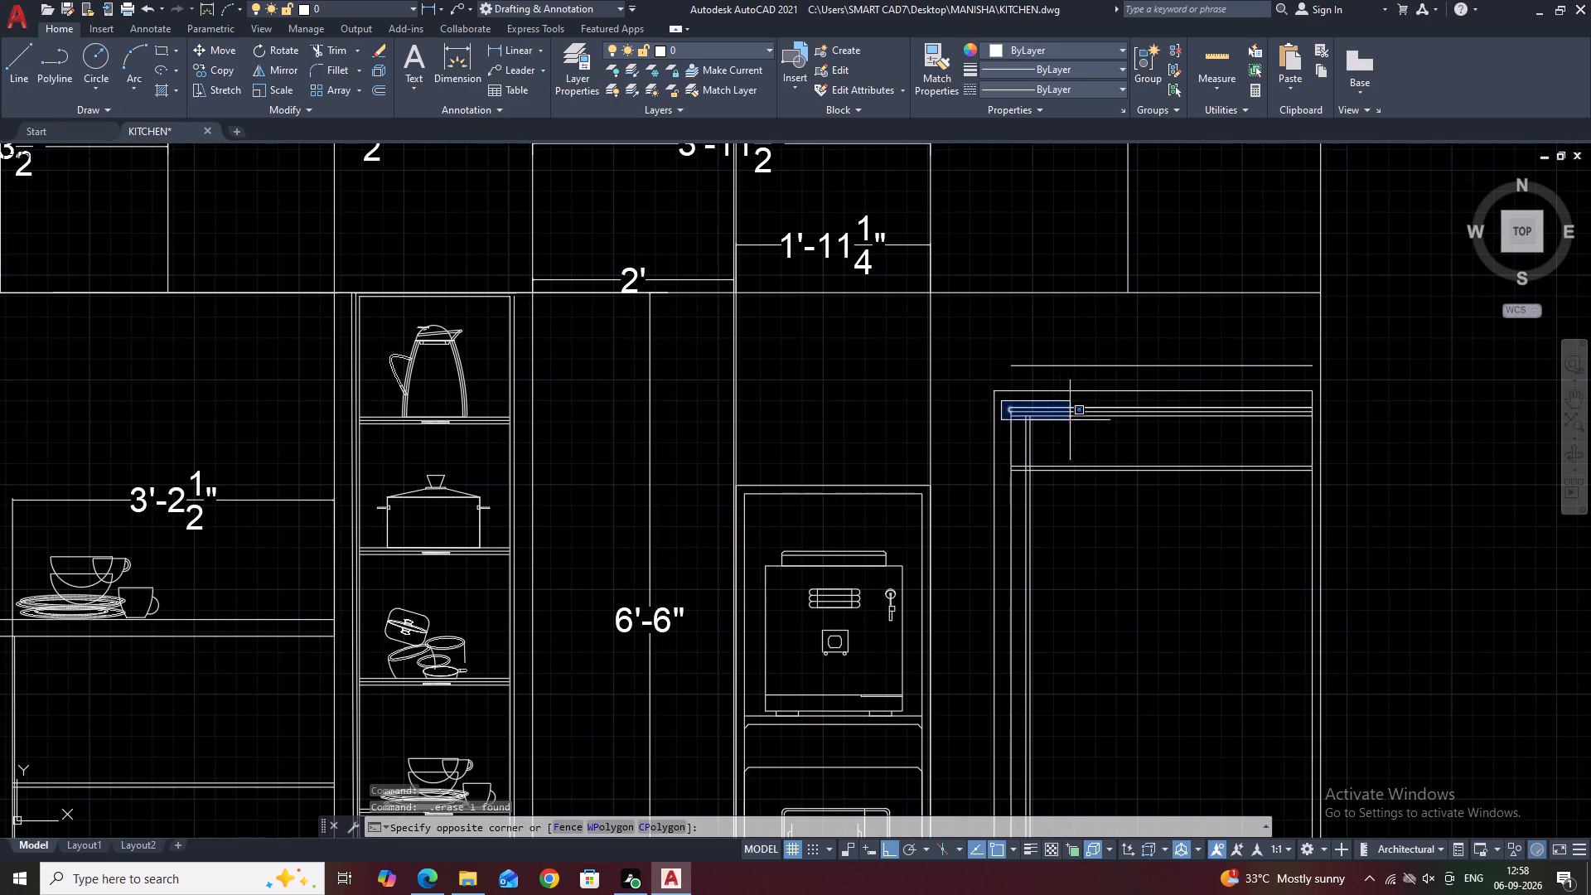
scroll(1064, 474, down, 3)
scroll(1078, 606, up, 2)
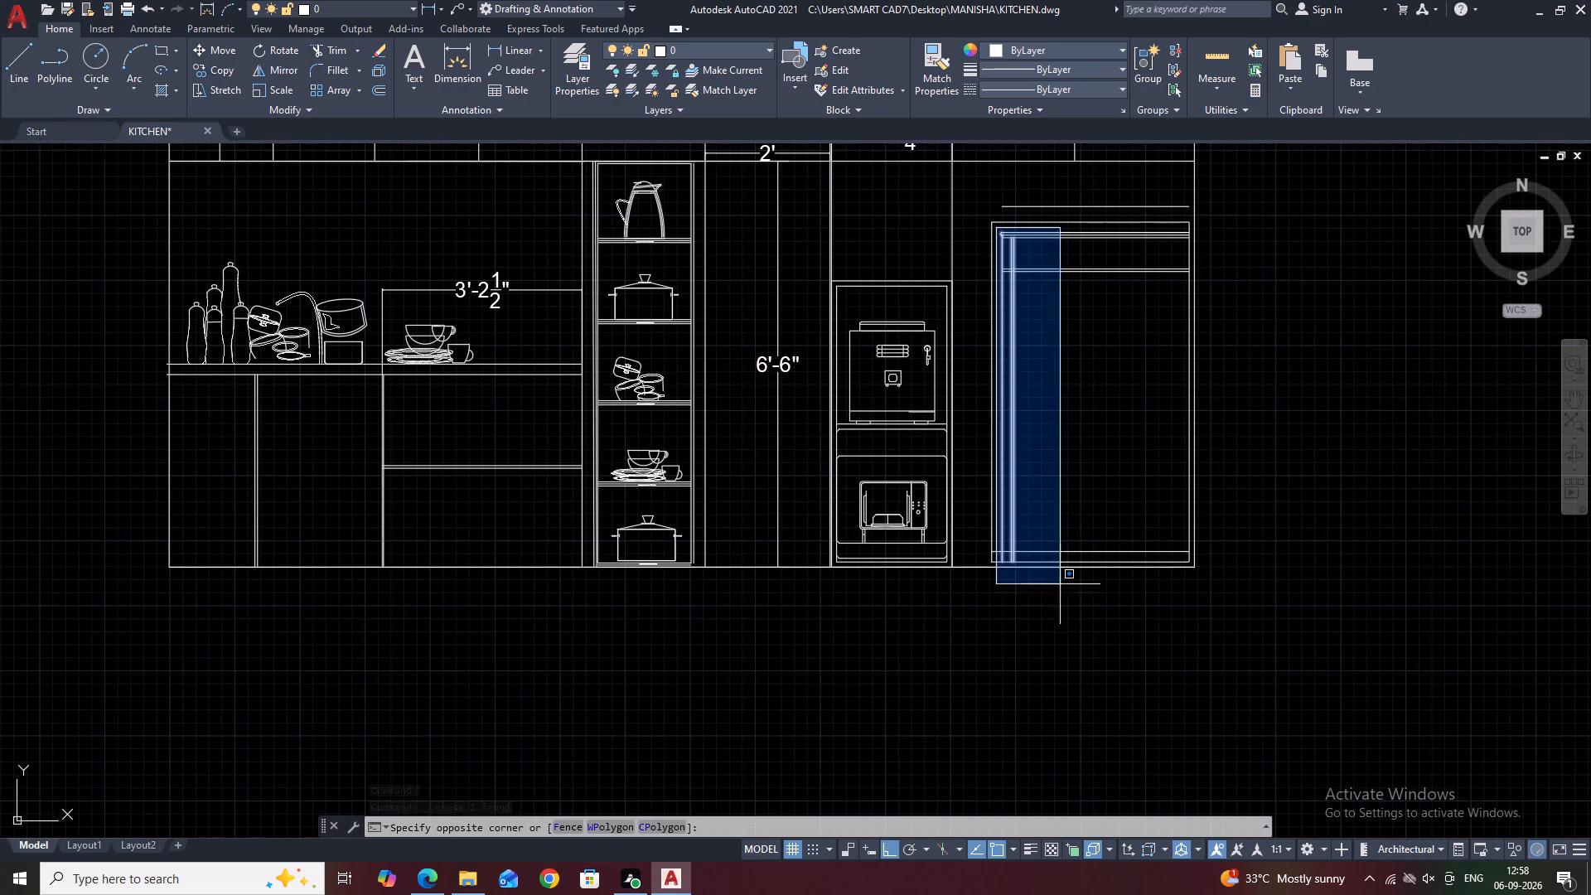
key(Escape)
Copy the pair of closely spaced vertical lines as a 12-item array fitted across to the inner frame's right edge.
scroll(1025, 423, up, 2)
click(1051, 324)
click(976, 506)
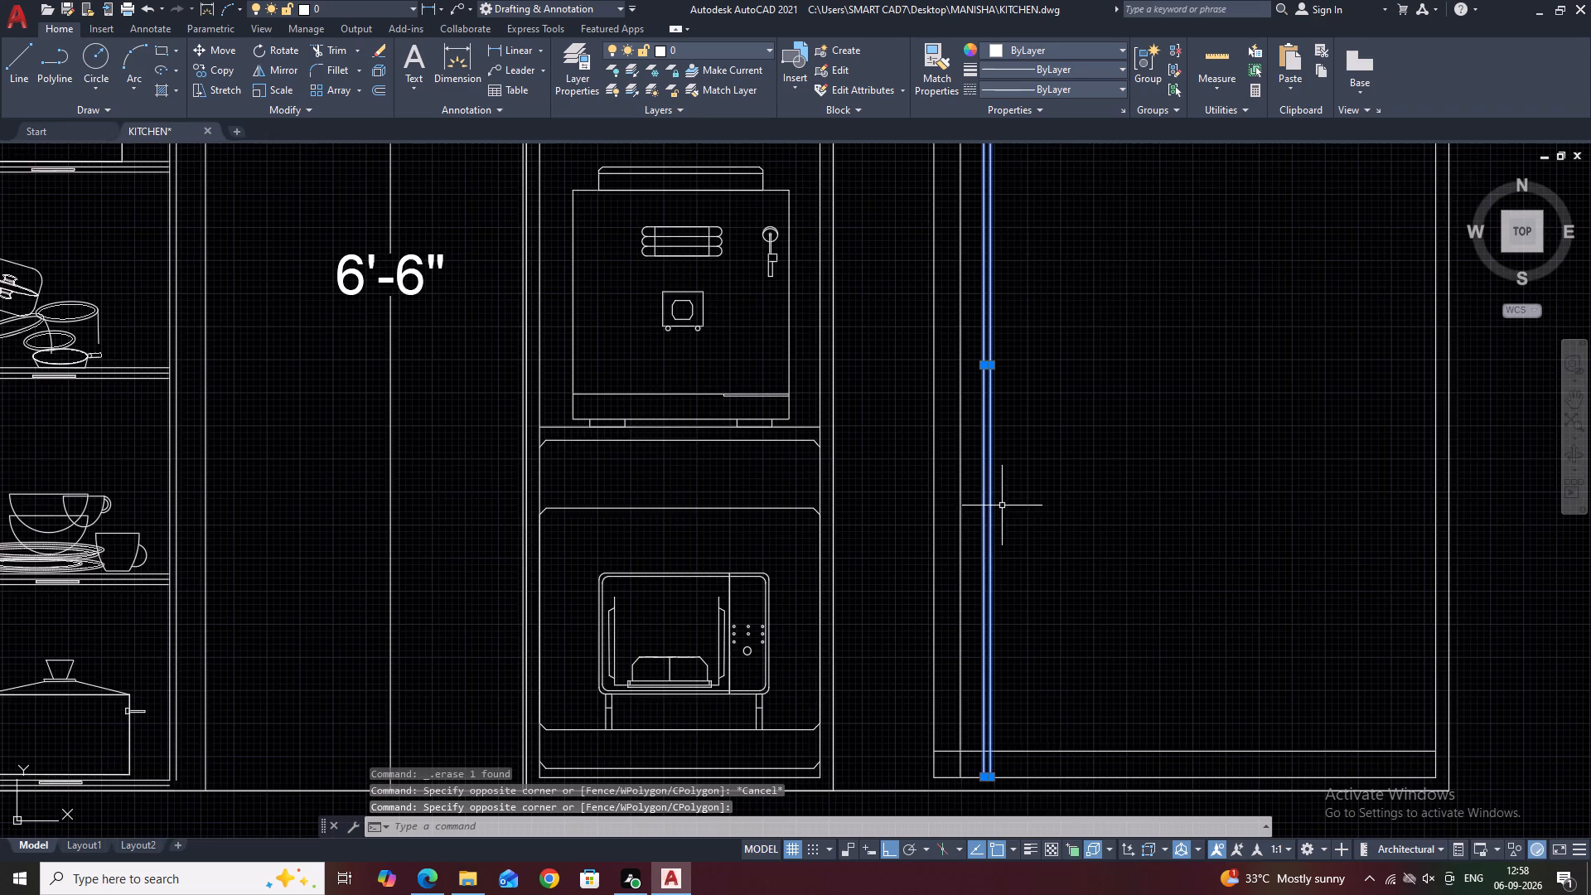
scroll(1010, 515, down, 2)
middle_drag(1065, 343, 1054, 396)
scroll(965, 318, up, 3)
middle_drag(1162, 473, 1027, 306)
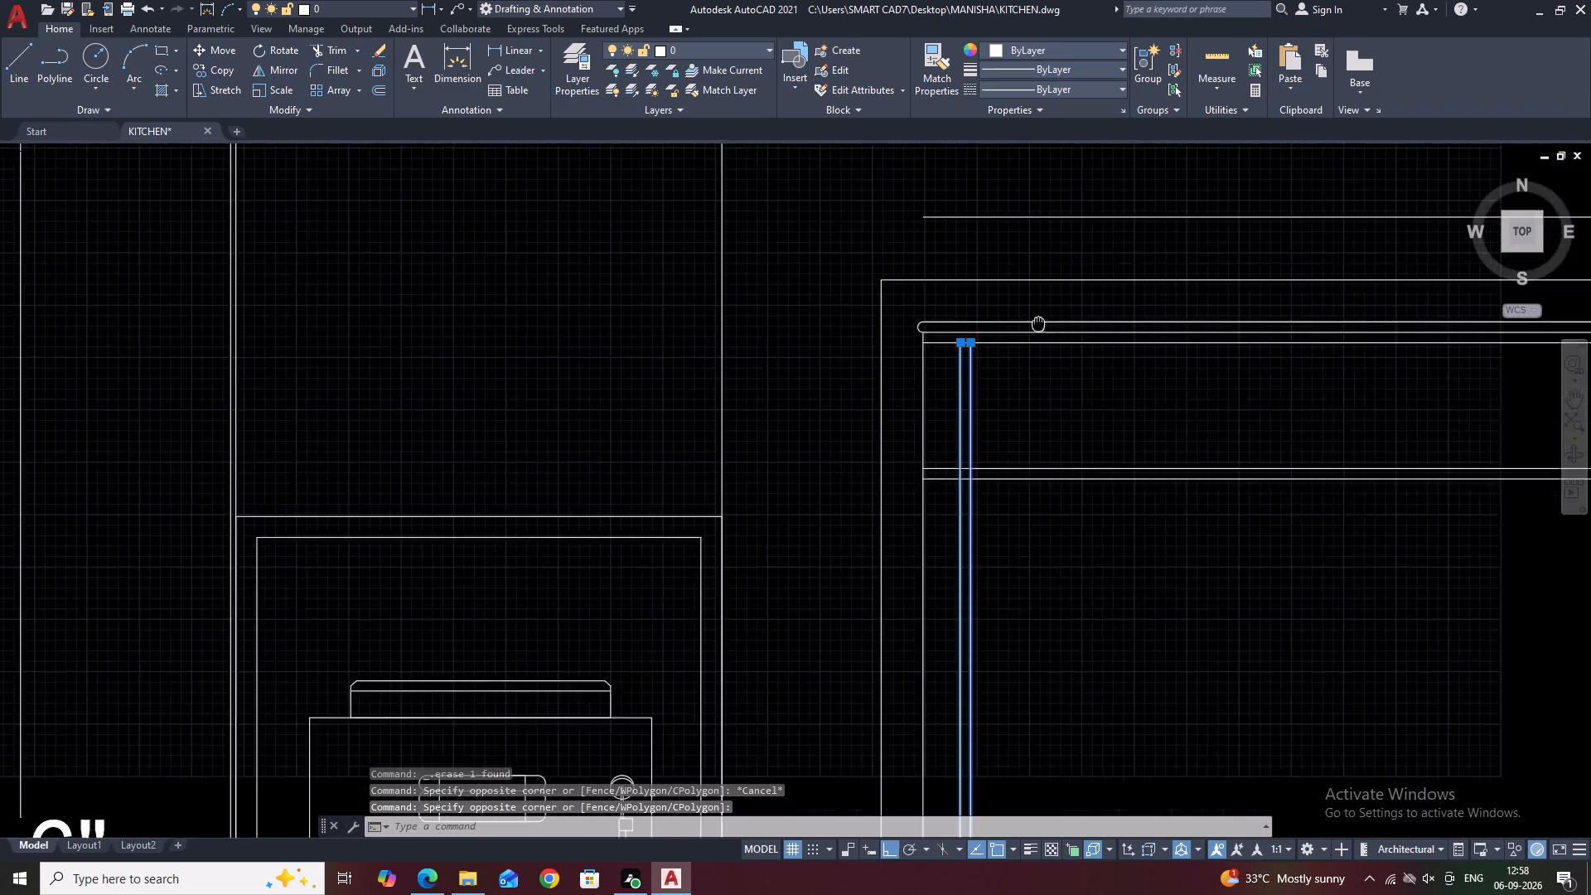
middle_drag(1027, 306, 1017, 290)
scroll(1026, 330, down, 1)
middle_drag(1177, 467, 1047, 294)
scroll(1134, 417, down, 1)
middle_drag(1099, 427, 1059, 358)
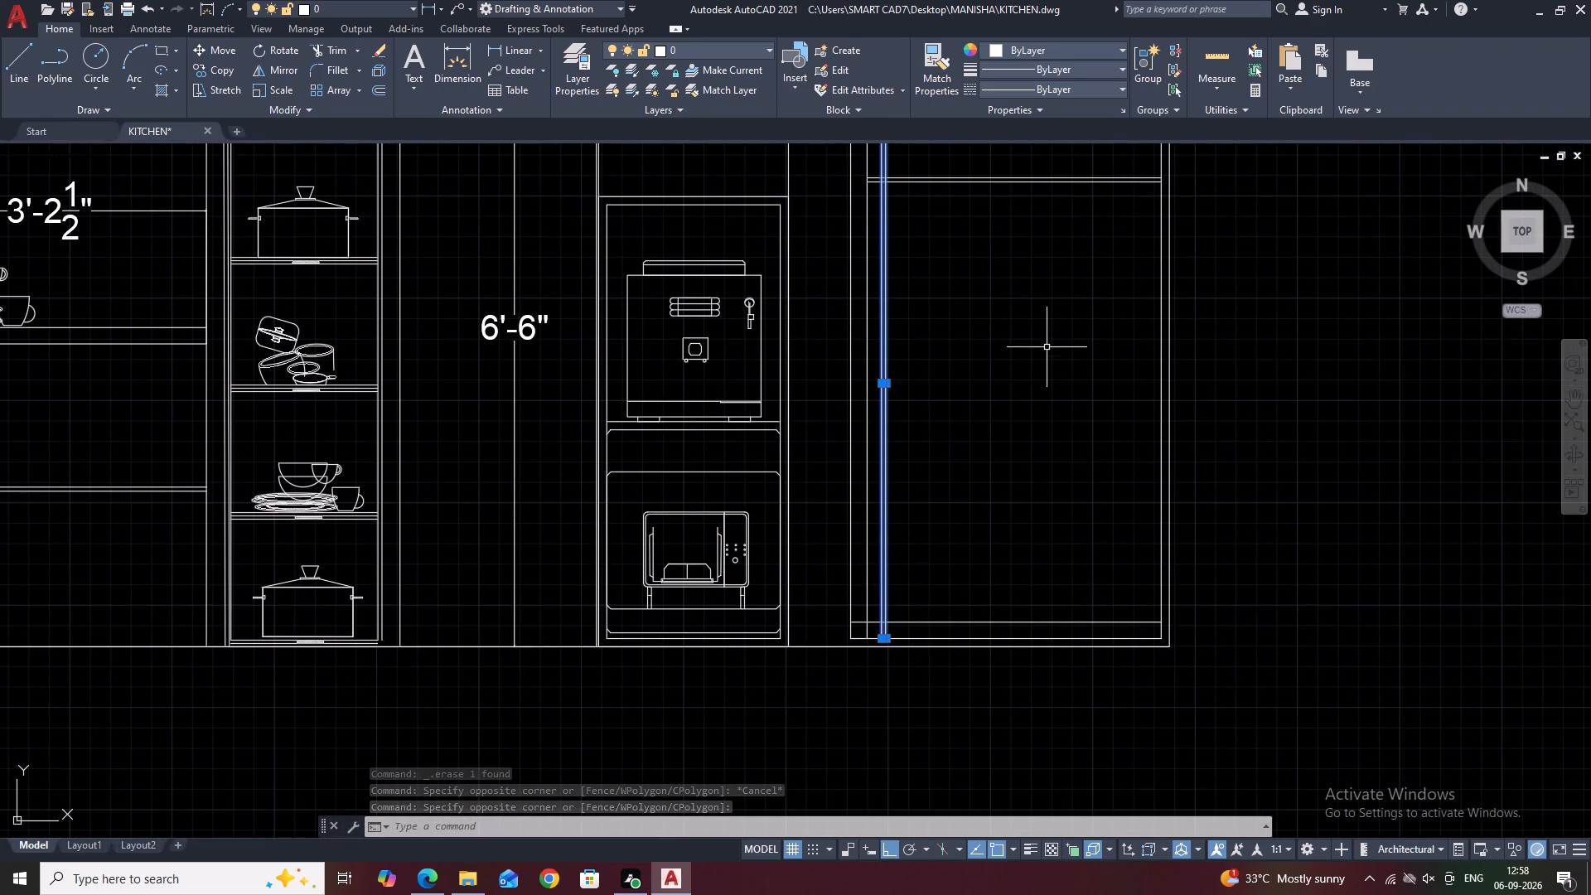
key(c)
key(o)
key(space)
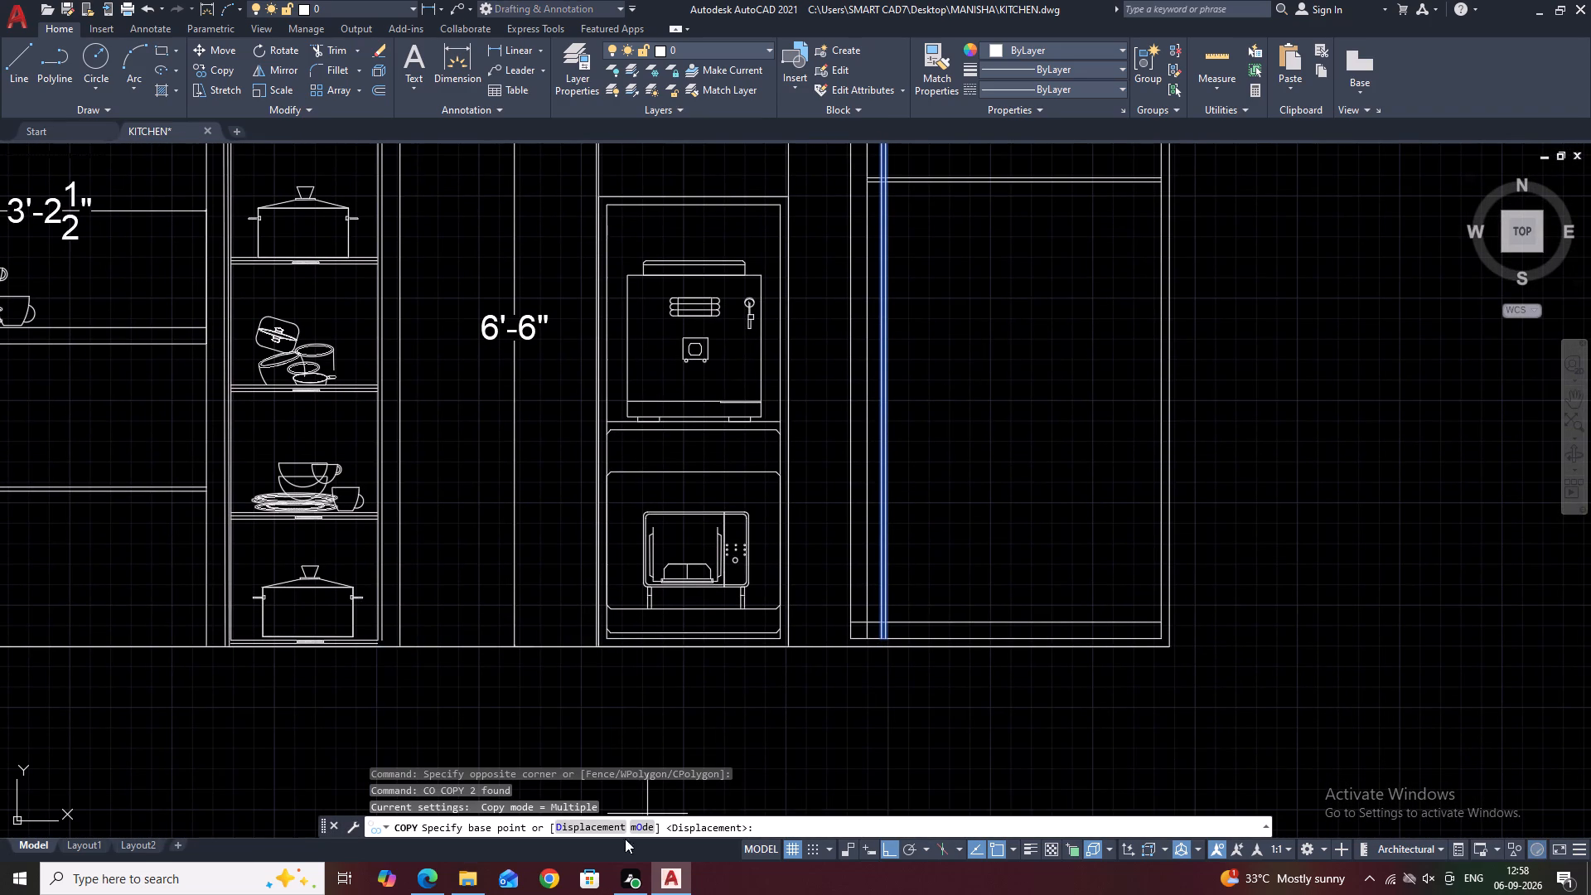
scroll(883, 634, up, 2)
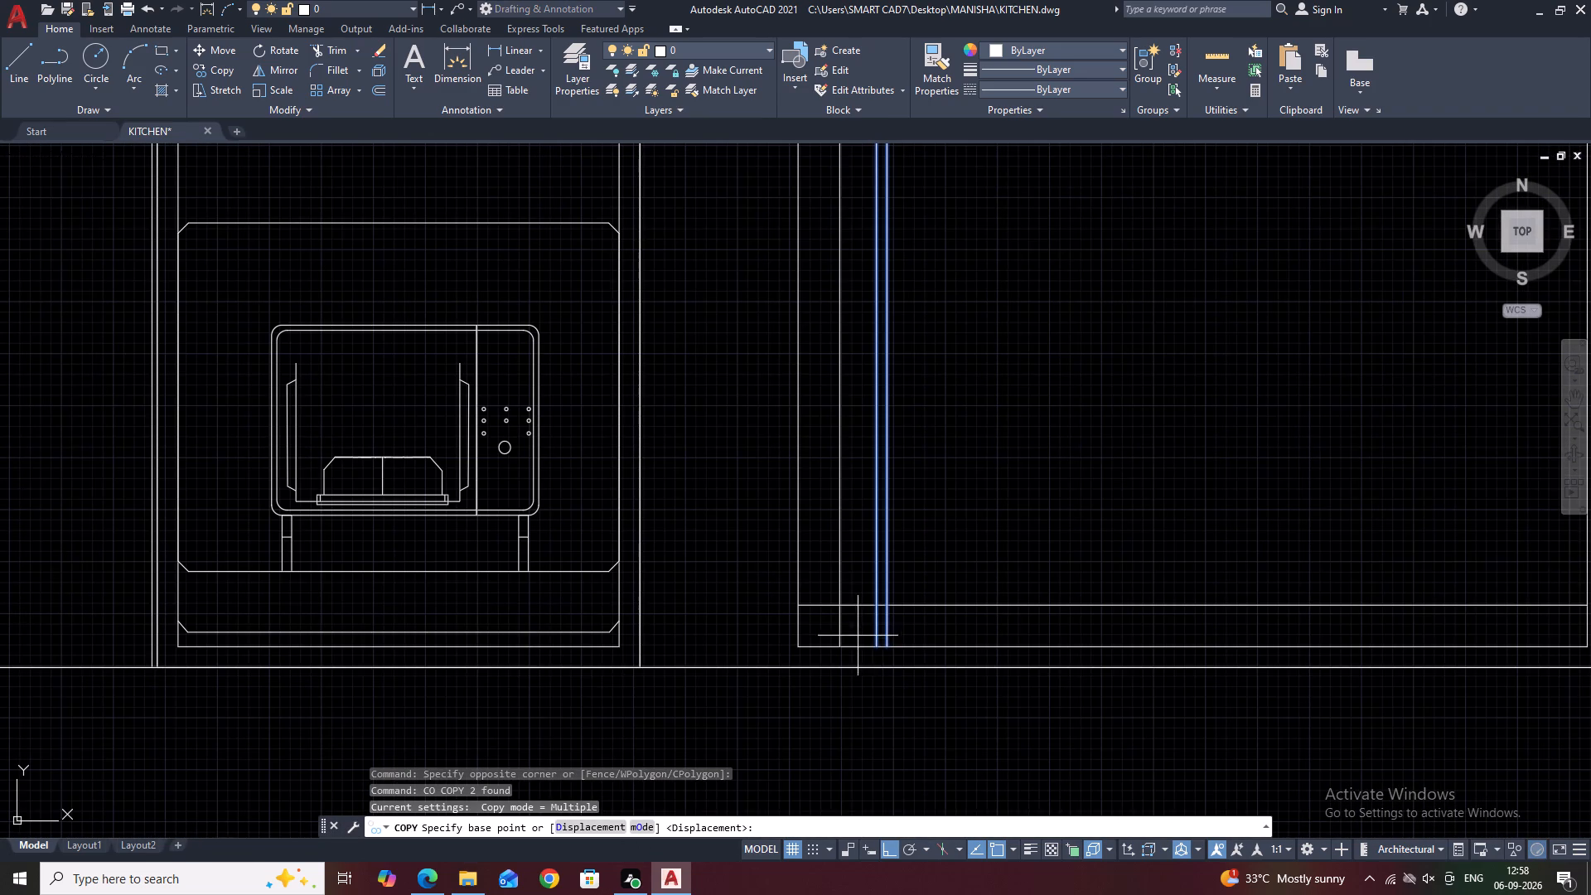
click(888, 646)
scroll(1066, 658, down, 1)
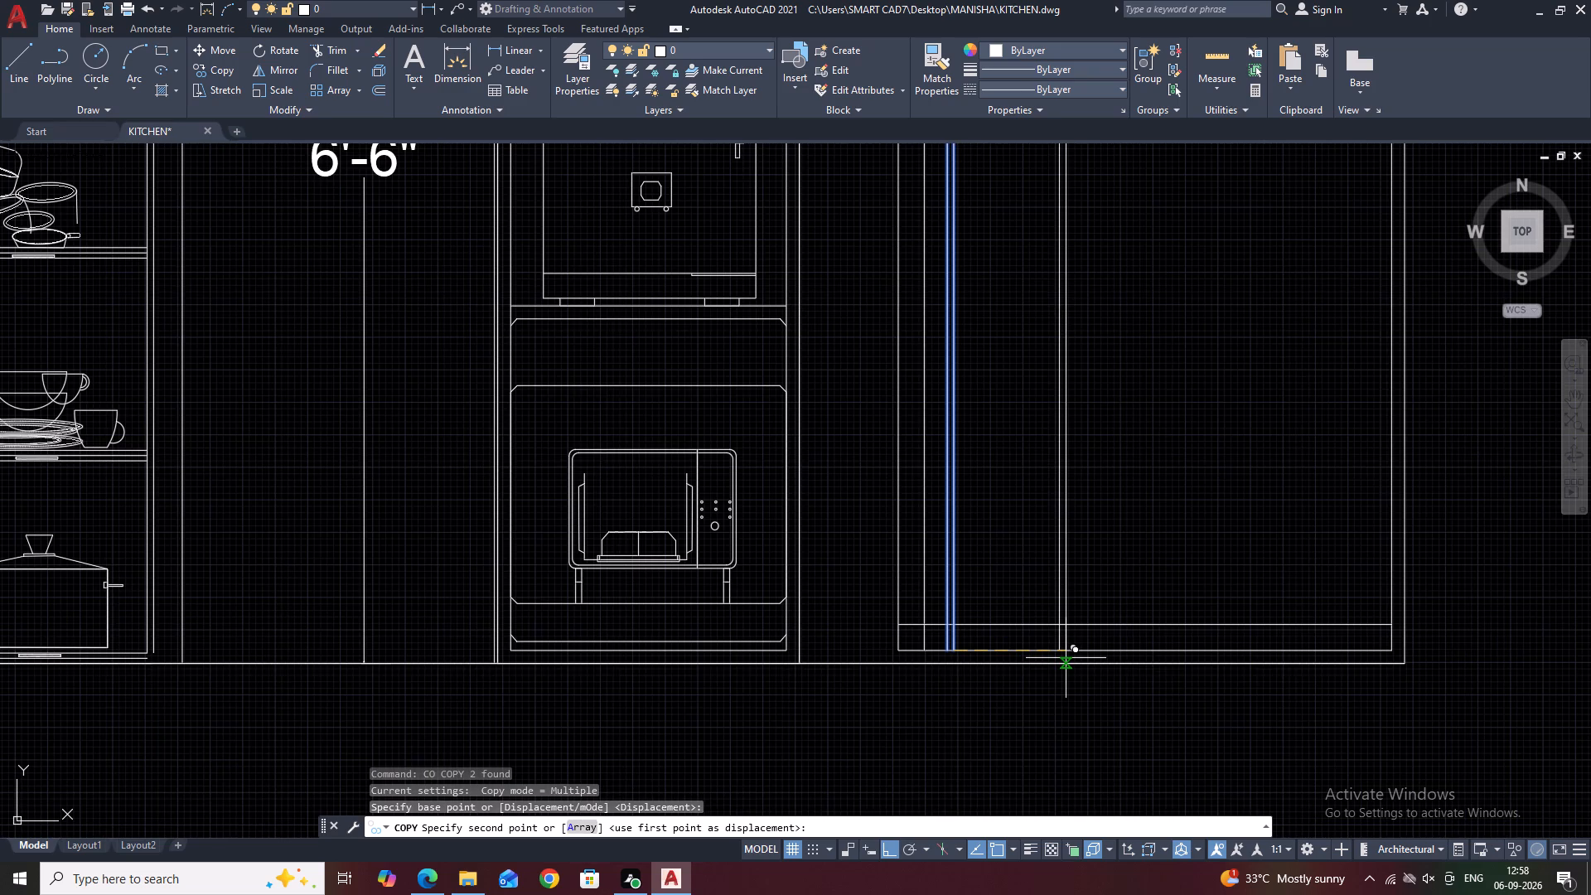
text(A)
key(space)
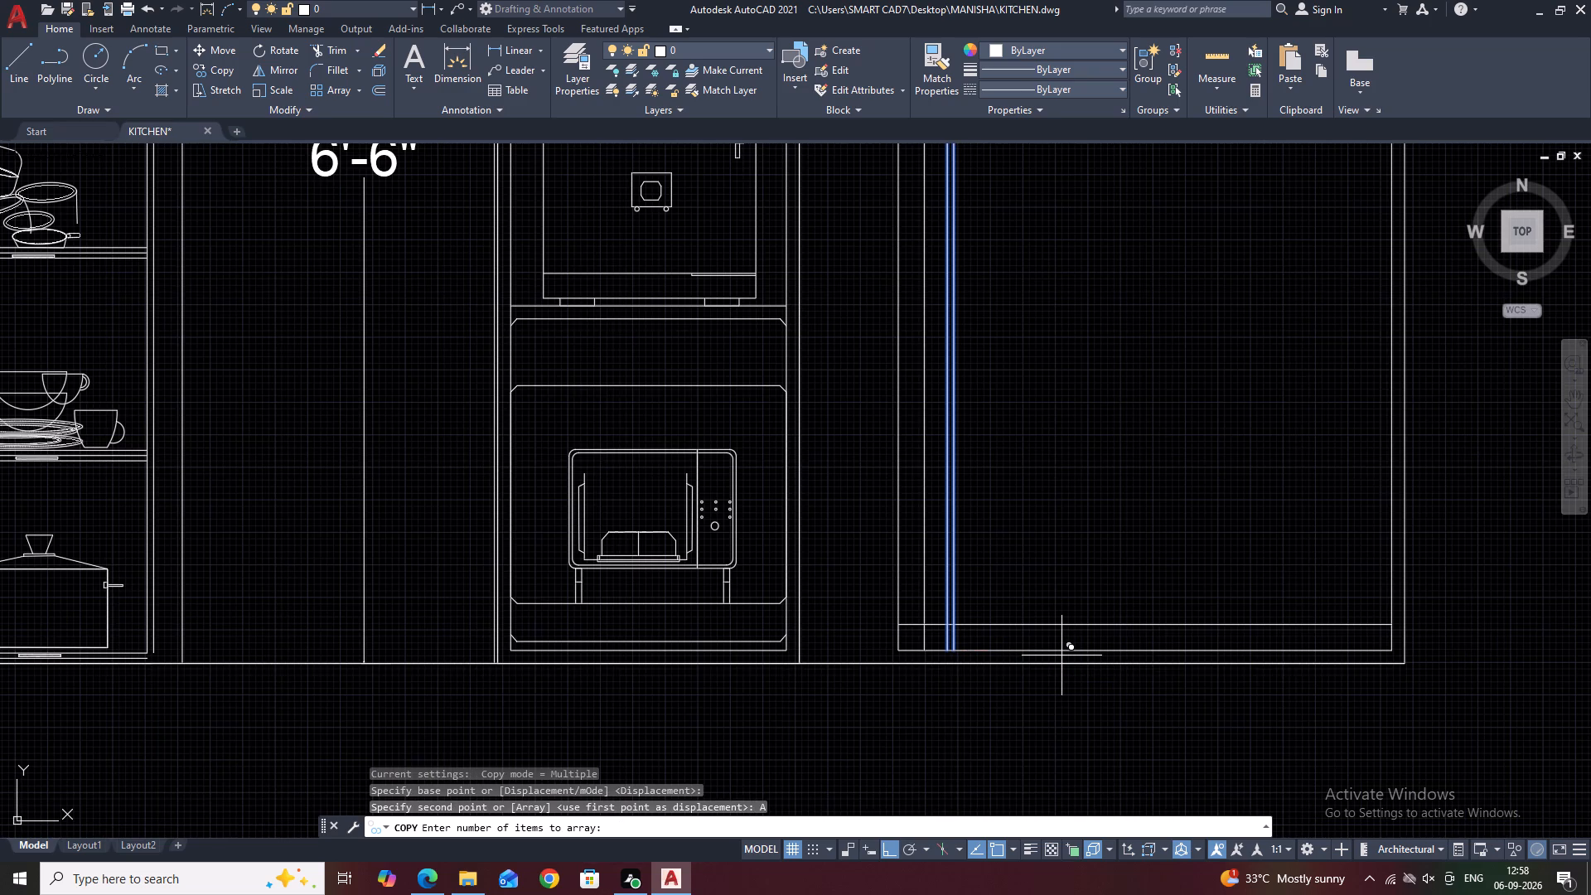
text(12)
key(space)
scroll(1050, 634, down, 2)
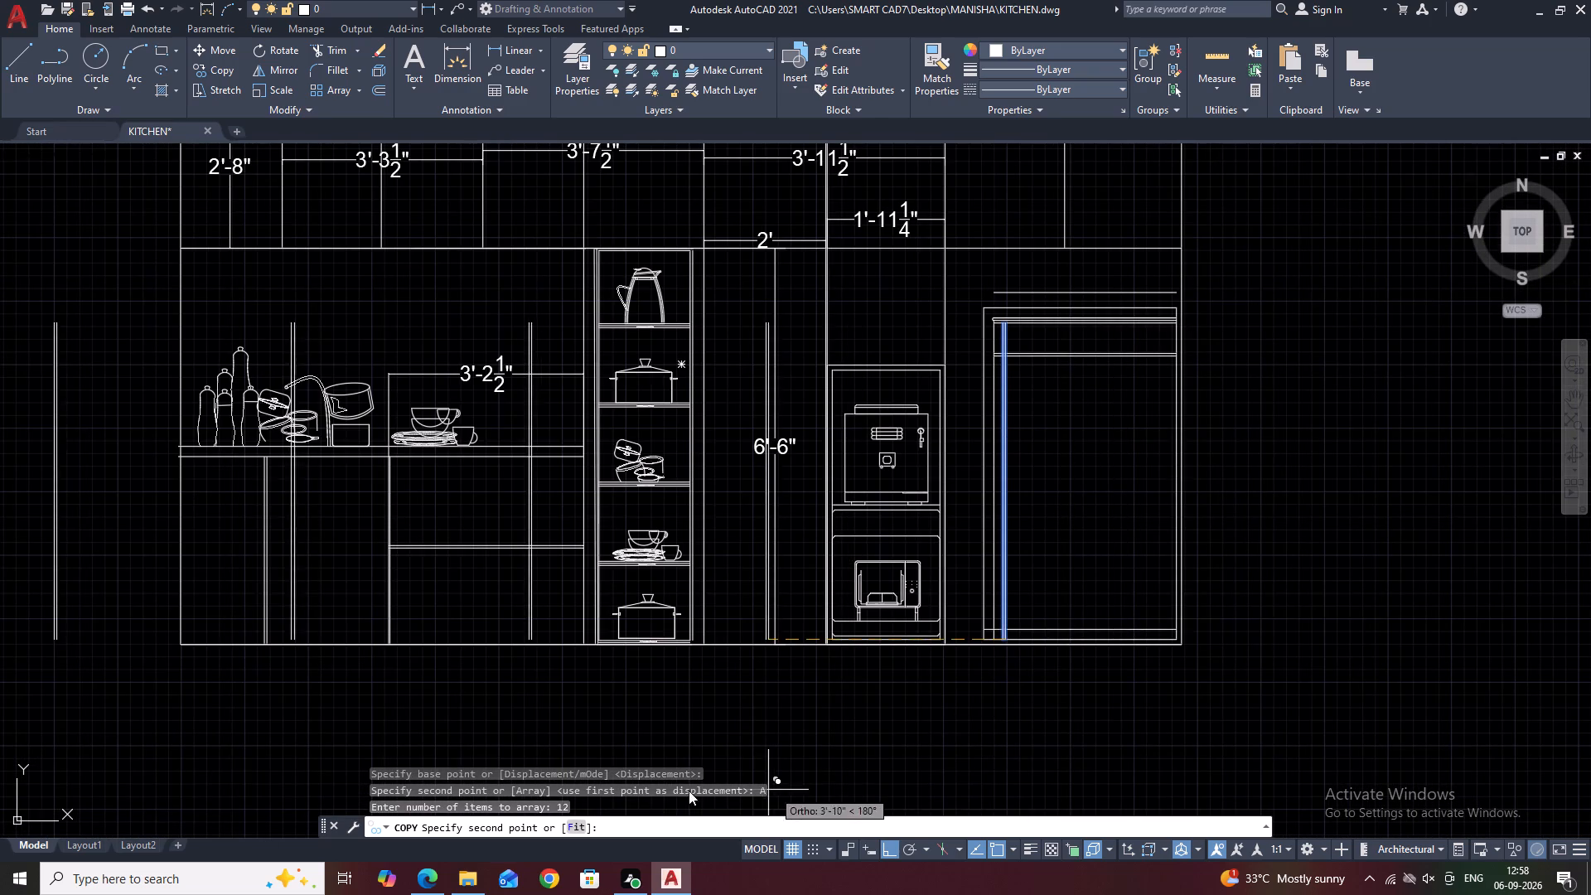
click(576, 825)
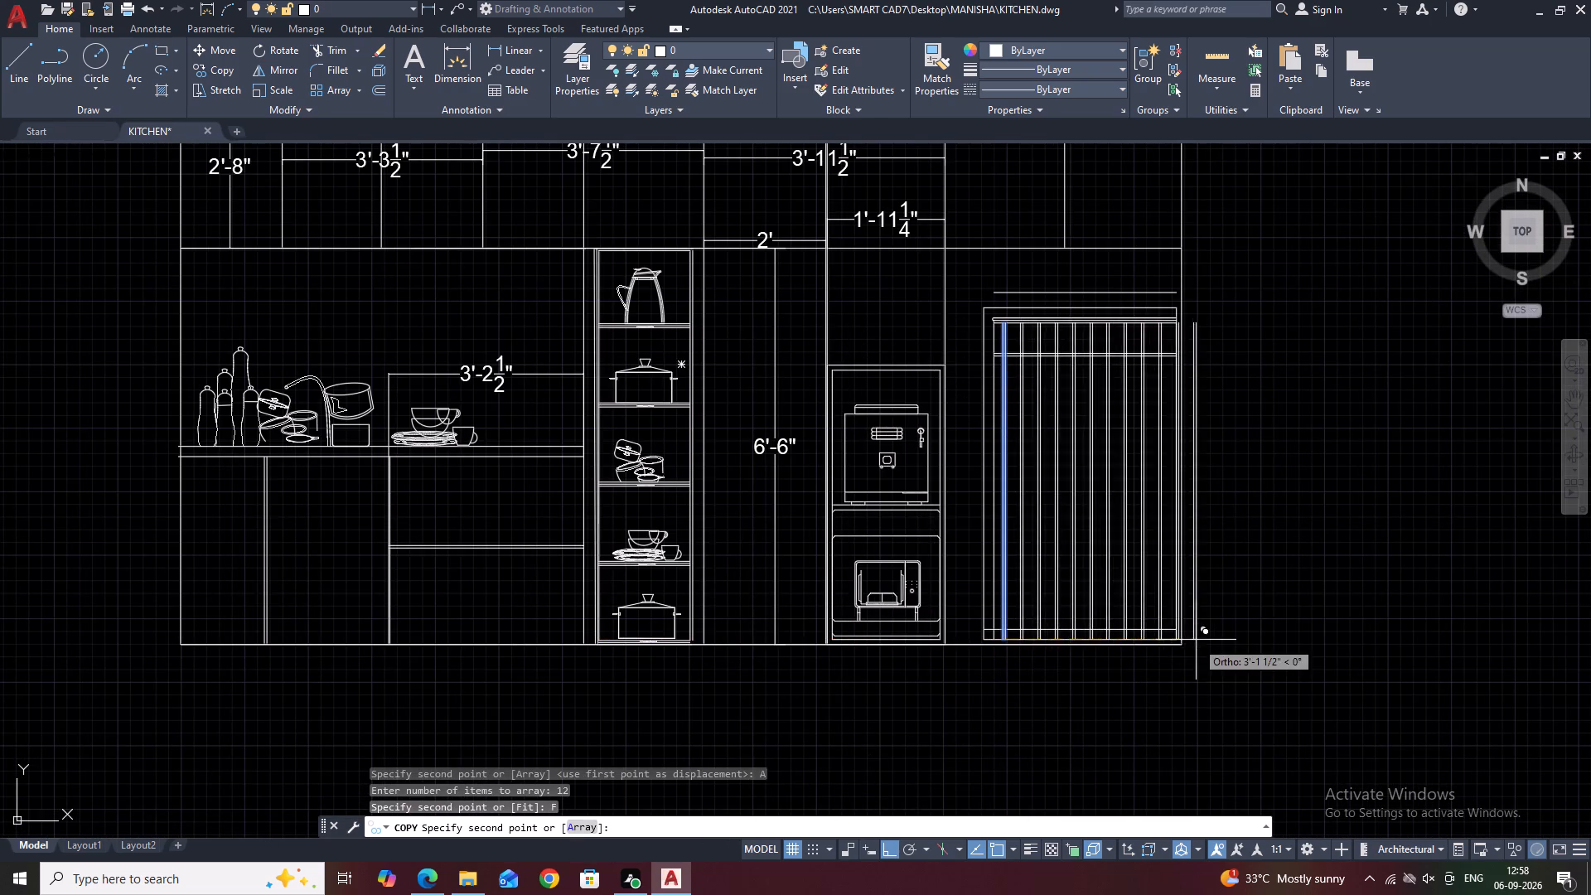
scroll(1222, 617, up, 3)
scroll(1022, 710, up, 2)
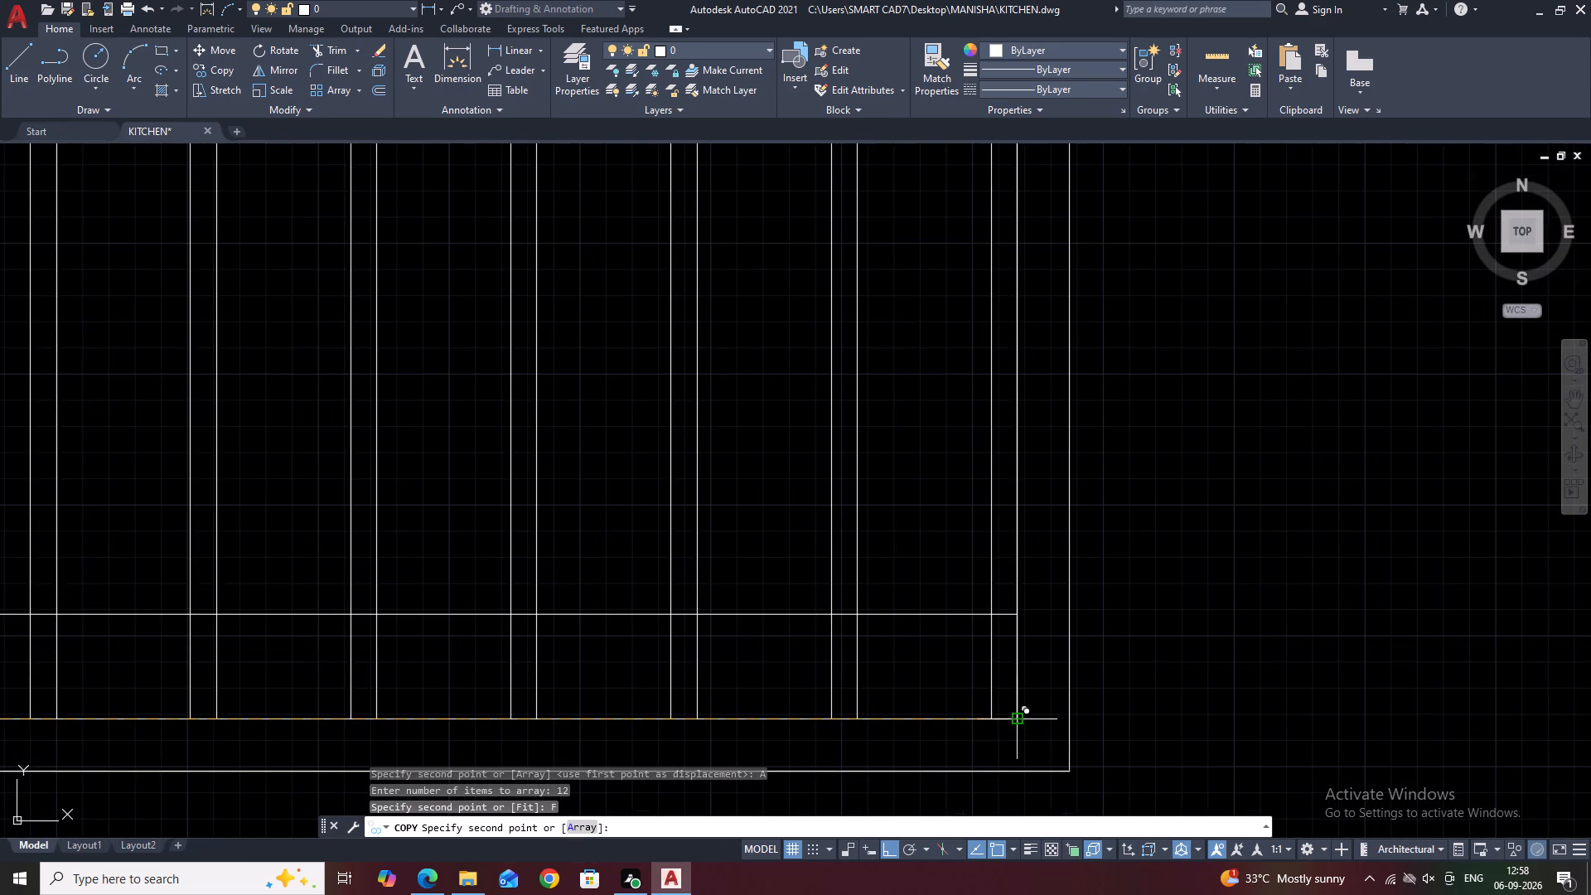
click(1015, 714)
key(Escape)
Examine the spacing of the vertical divisions across the inset panel.
scroll(1077, 595, down, 3)
scroll(1158, 407, down, 2)
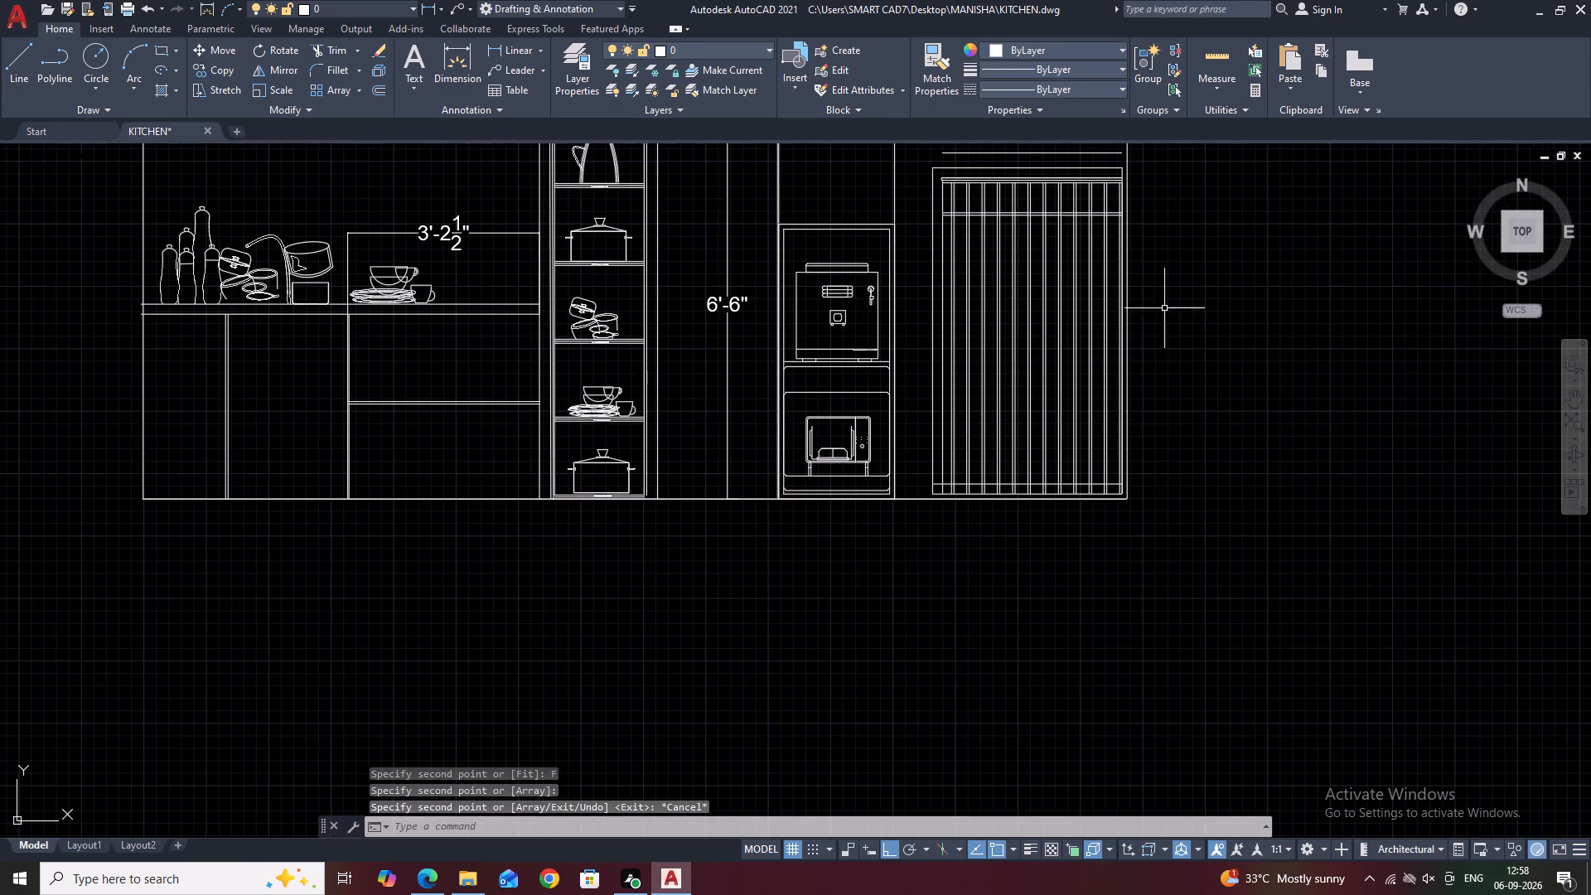
middle_drag(1166, 308, 1195, 459)
middle_drag(1171, 345, 1169, 378)
scroll(1144, 430, up, 2)
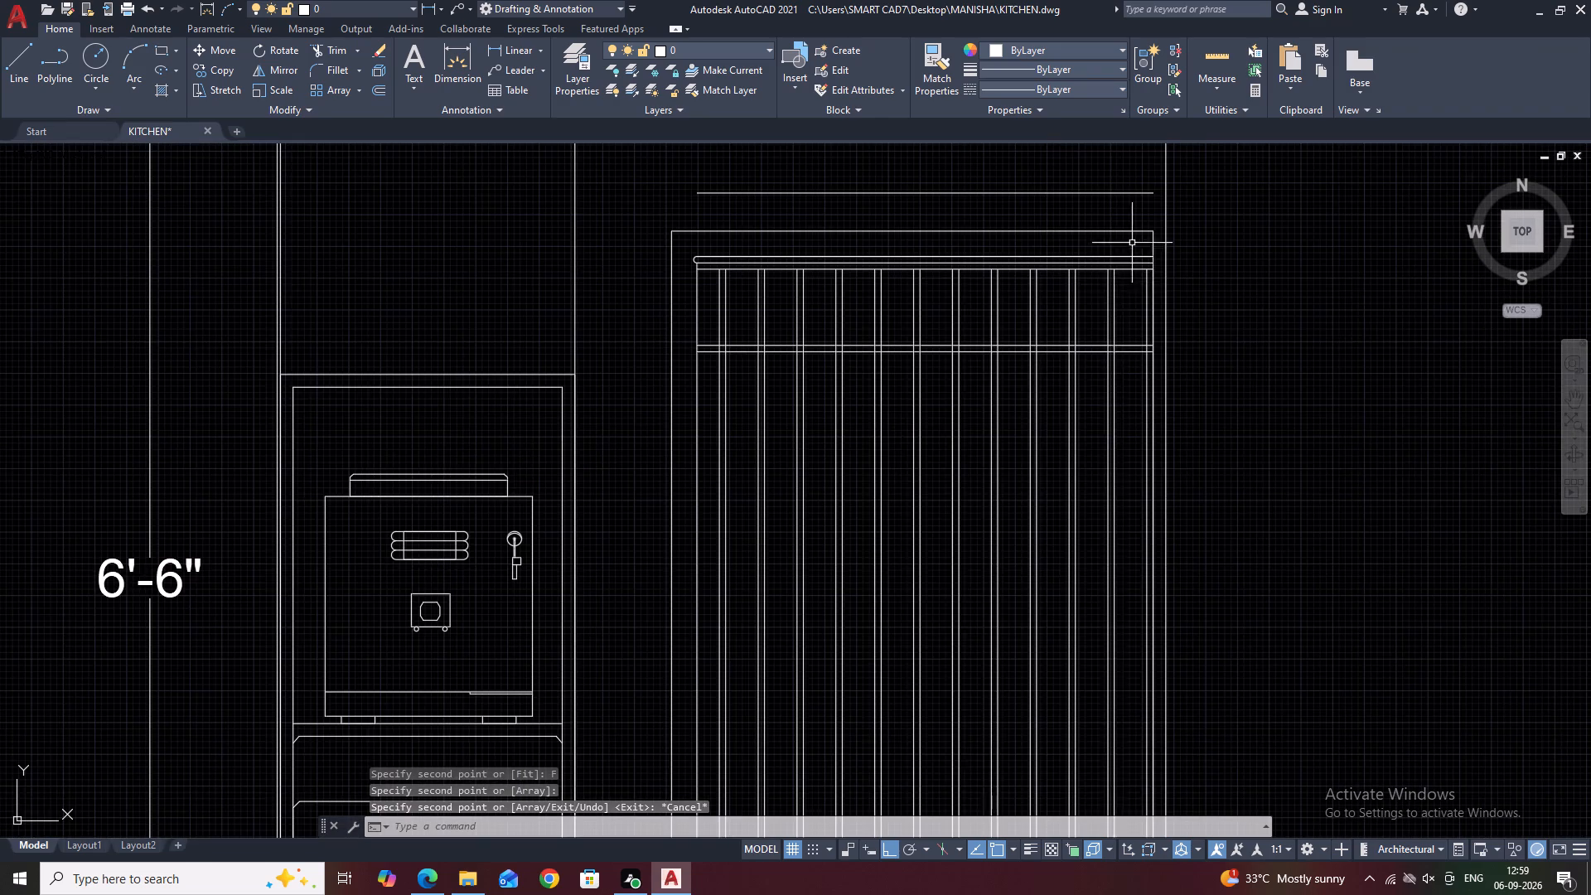
middle_drag(1153, 262, 1173, 320)
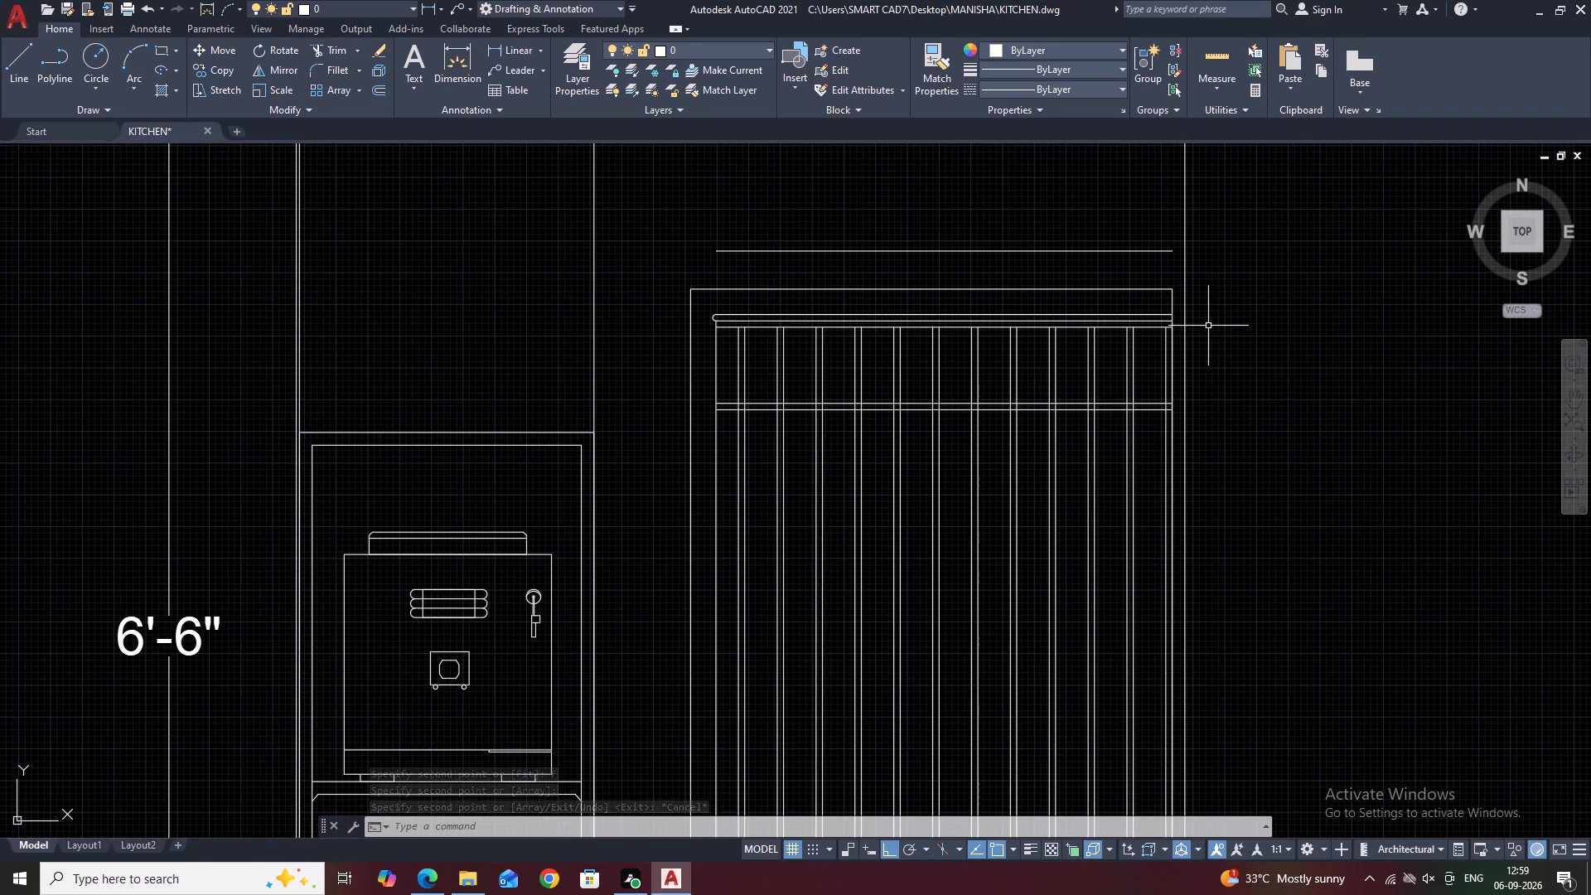
scroll(1204, 325, down, 2)
middle_drag(1234, 408, 1232, 328)
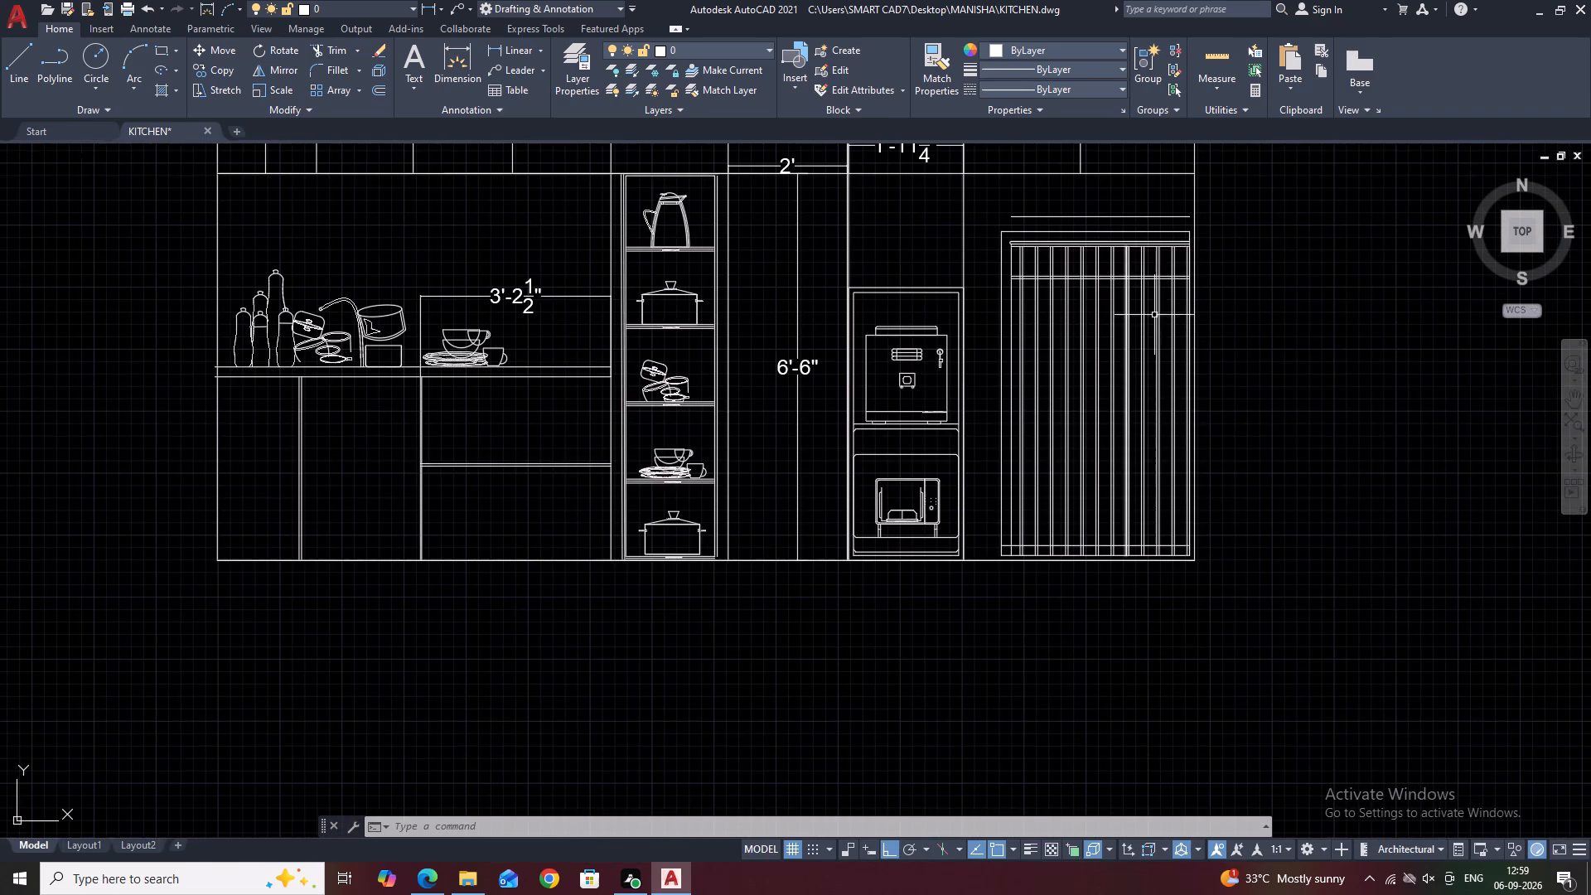
middle_drag(1153, 282, 1165, 378)
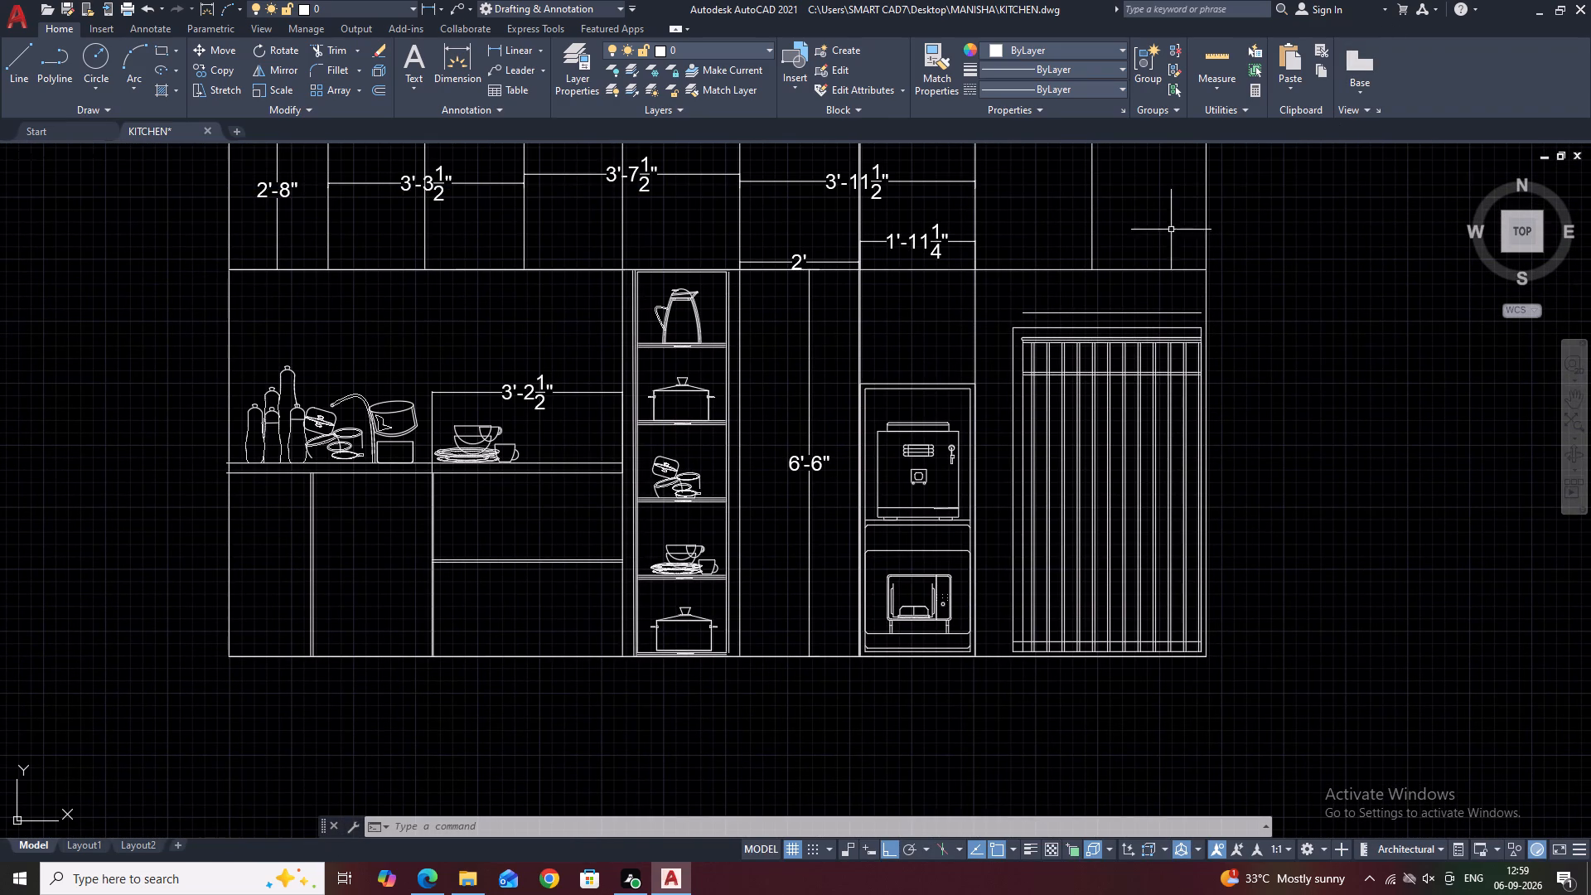
scroll(1135, 330, up, 2)
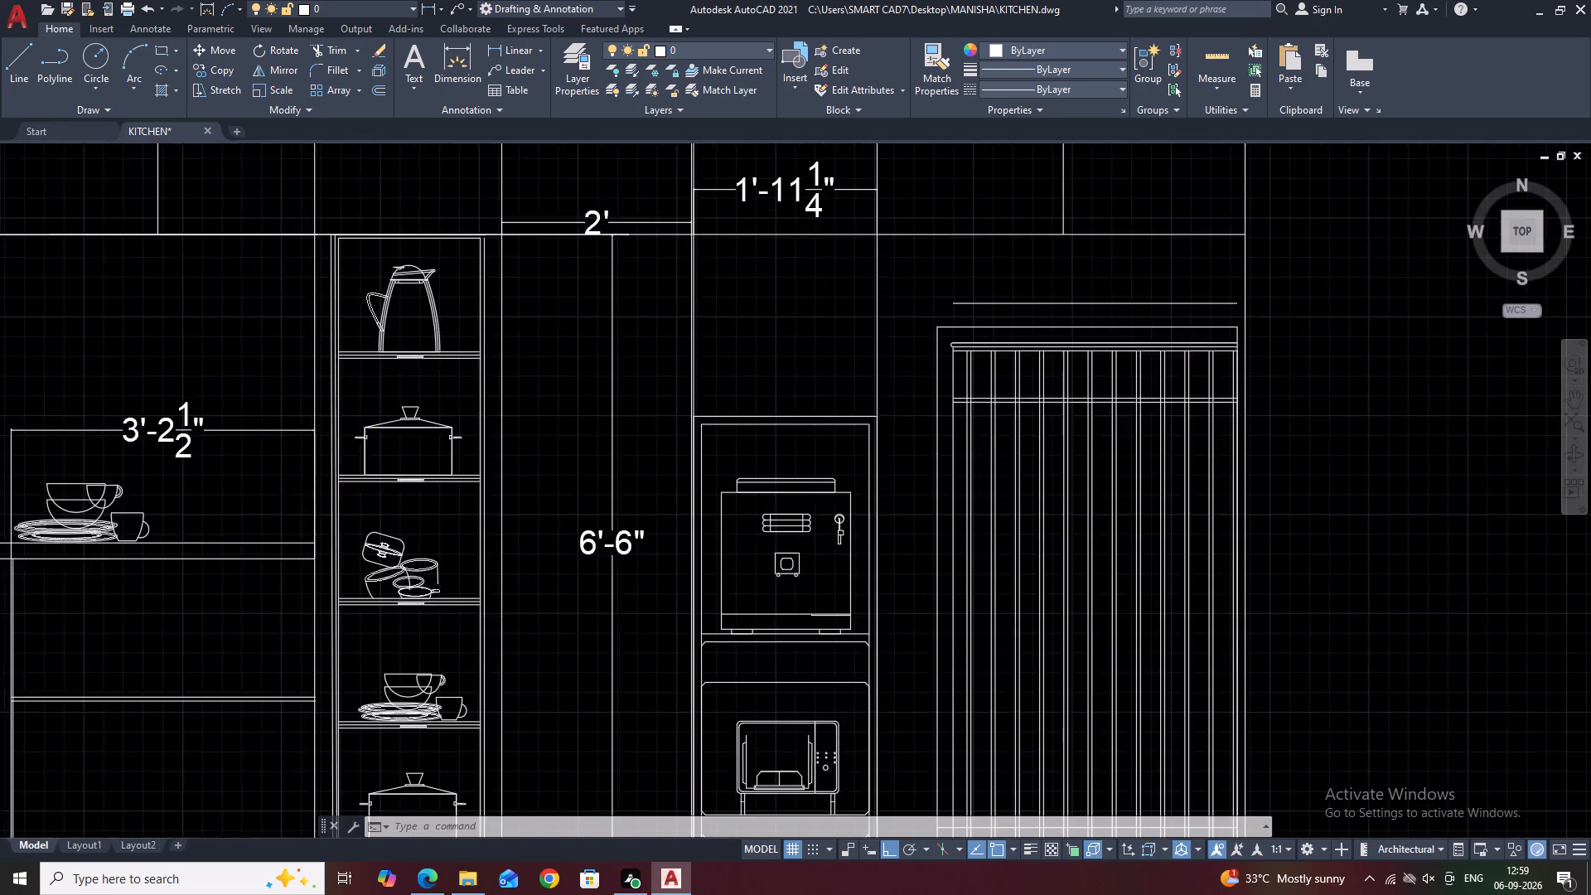
Copy the pair of horizontal lines below the top rail as a 15-item array fitted down towards the panel's bottom.
middle_drag(1238, 380, 1195, 311)
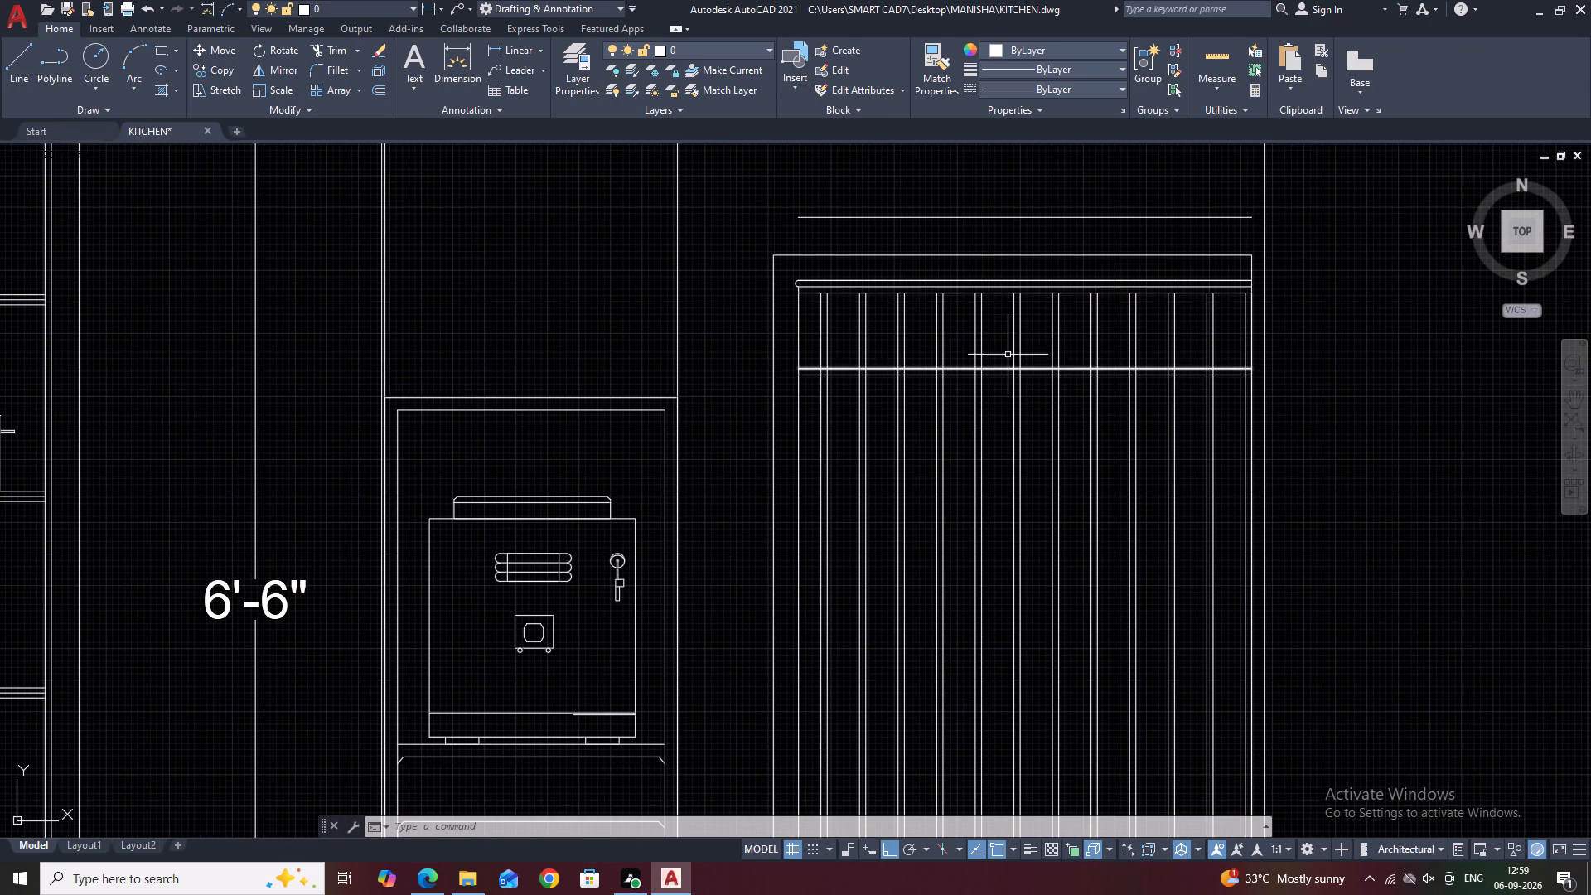
middle_drag(1204, 385, 1226, 279)
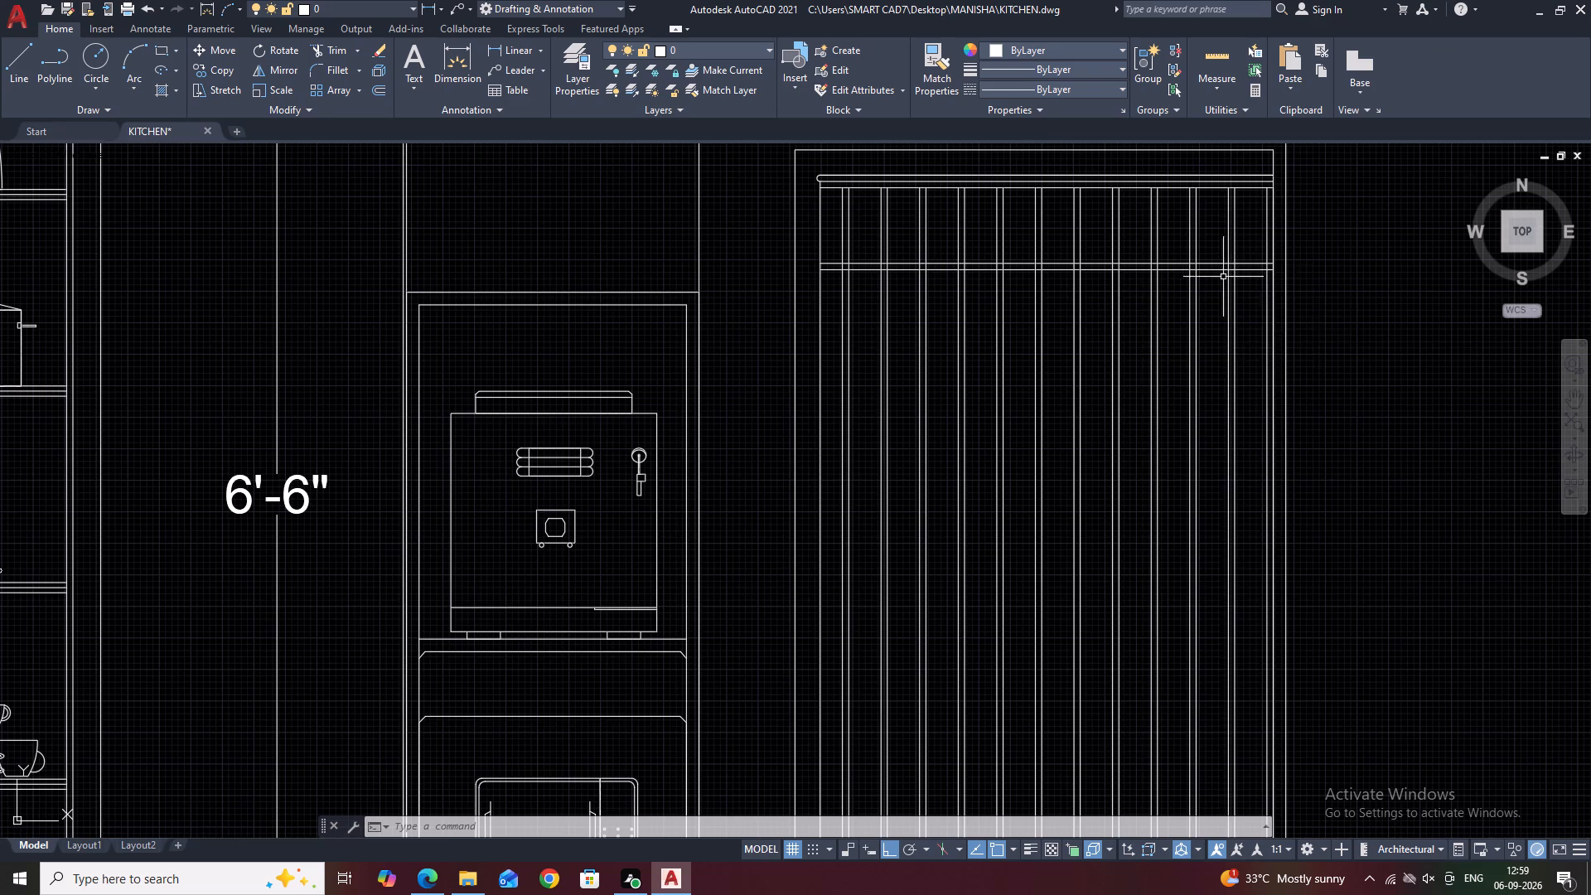
scroll(1221, 277, up, 2)
drag(1216, 280, 1211, 244)
click(1192, 183)
middle_drag(1238, 270, 1260, 376)
text(CO)
key(space)
scroll(1196, 354, down, 3)
scroll(1289, 357, up, 3)
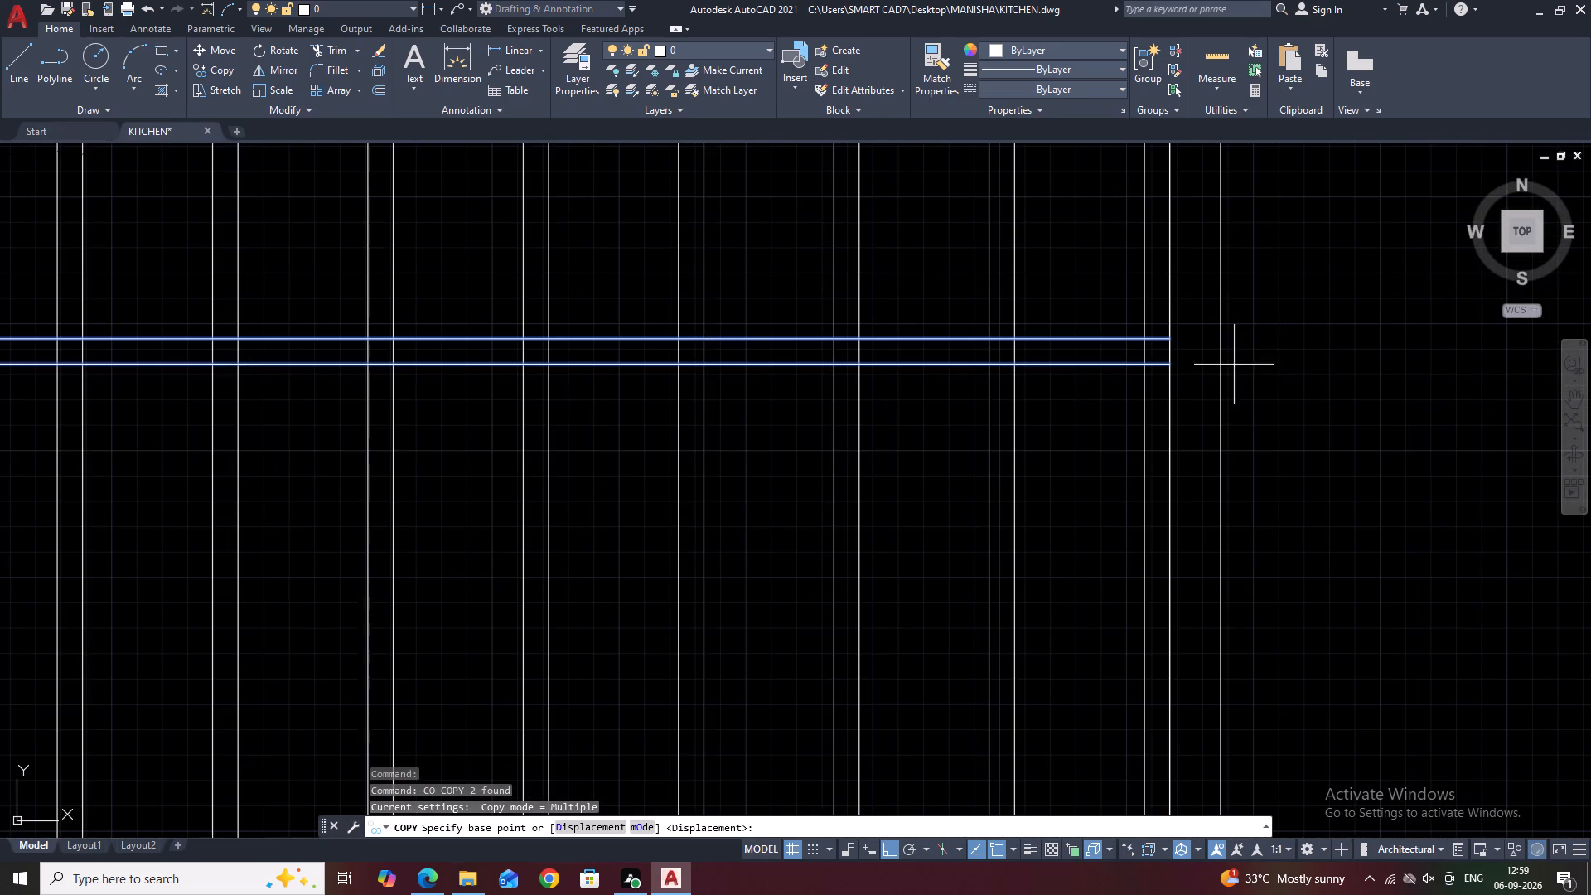
click(1169, 370)
scroll(1178, 356, down, 8)
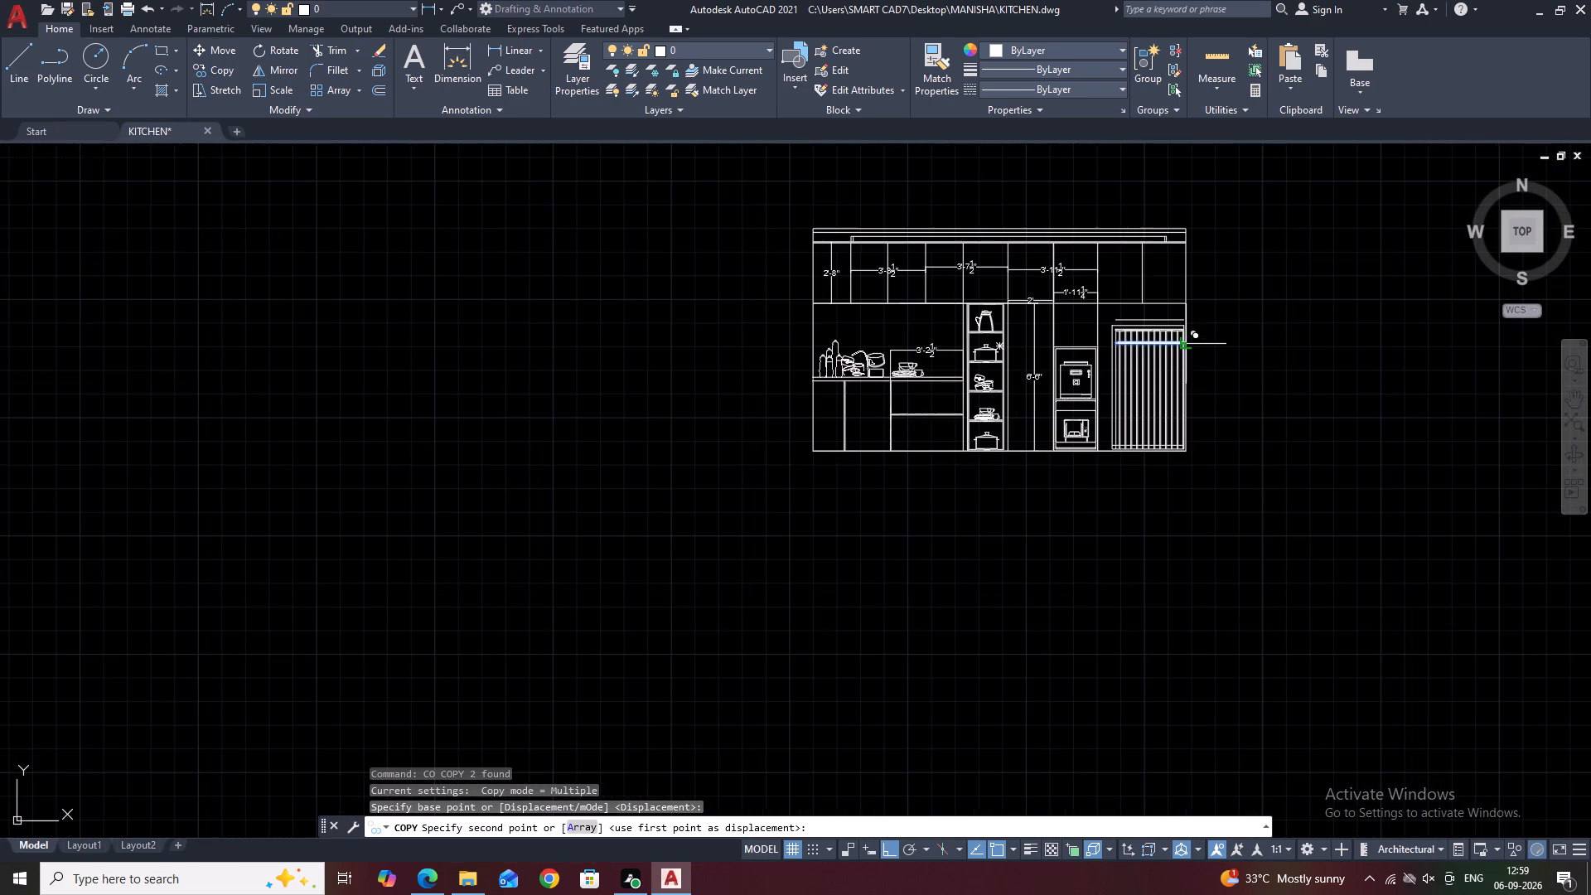
scroll(1181, 417, up, 2)
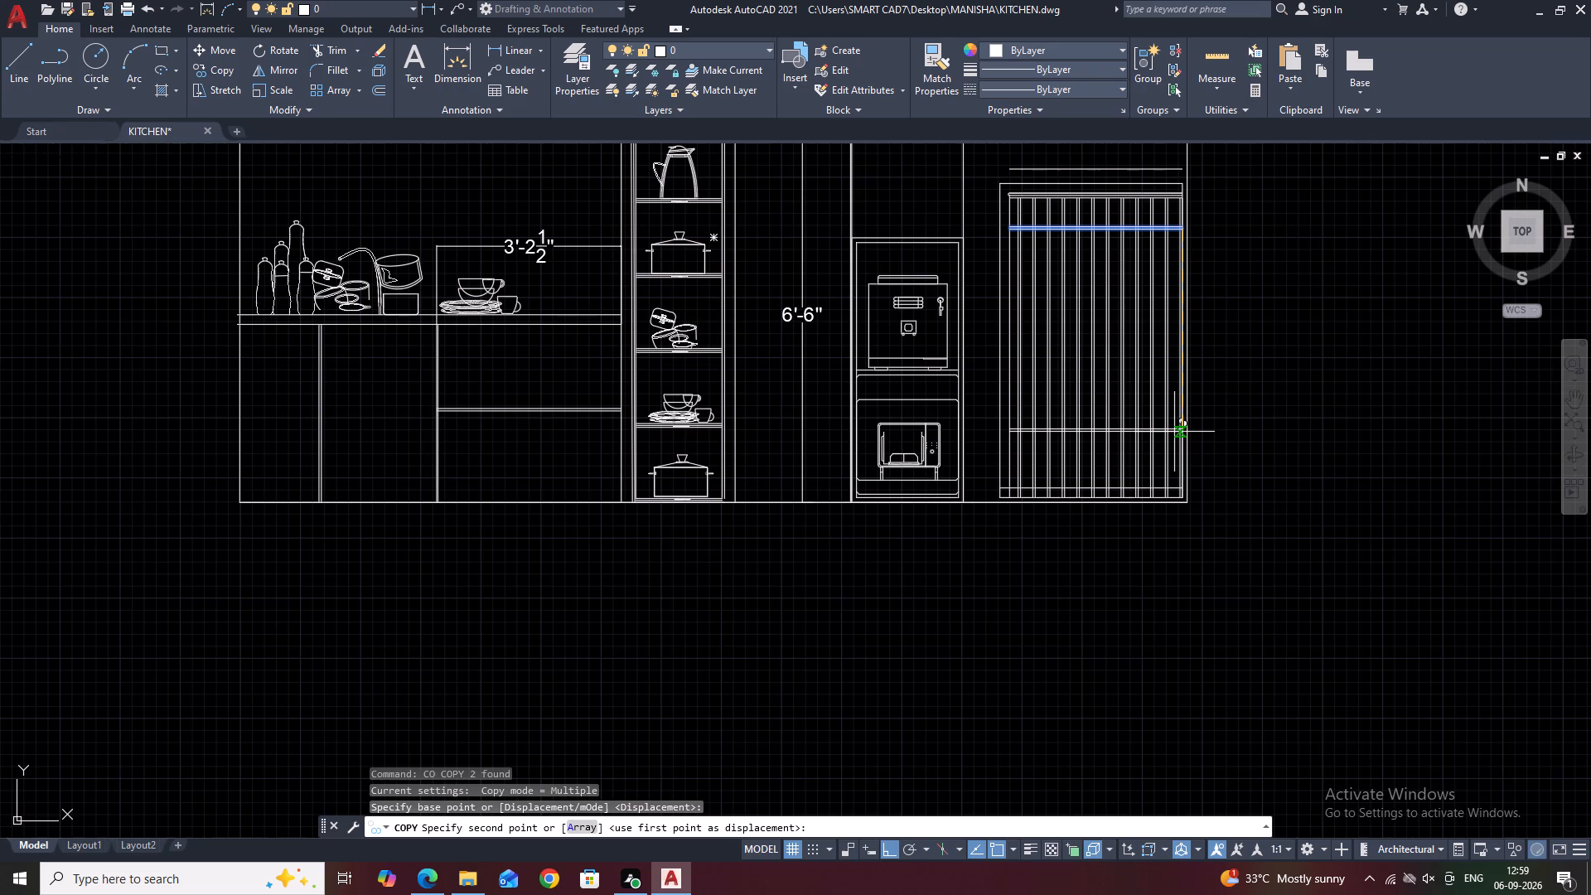
text(A)
key(space)
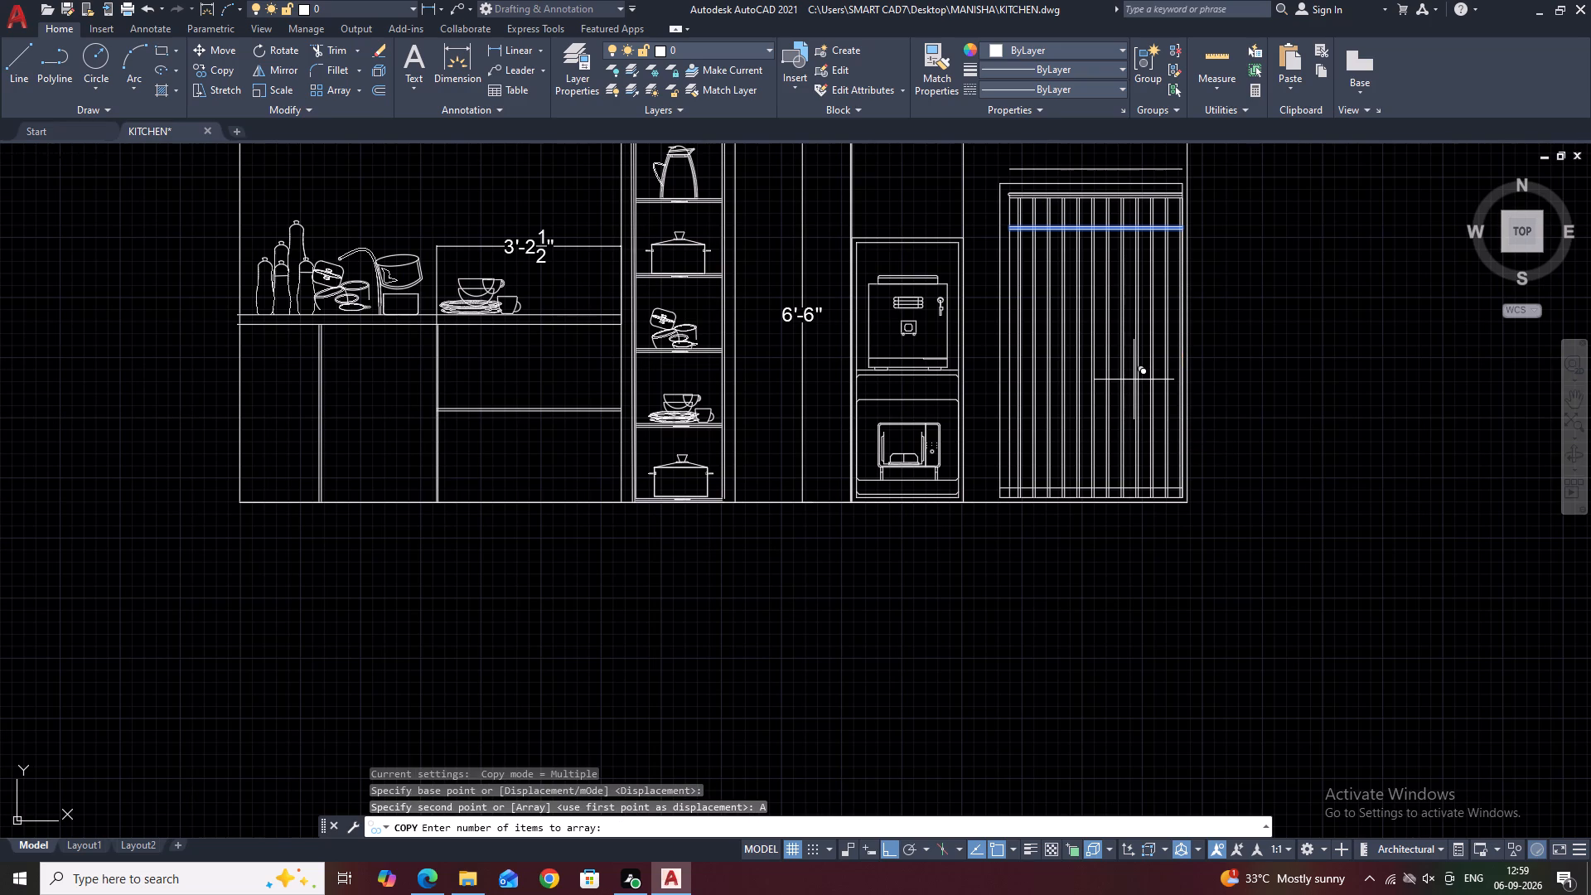
text(15)
key(space)
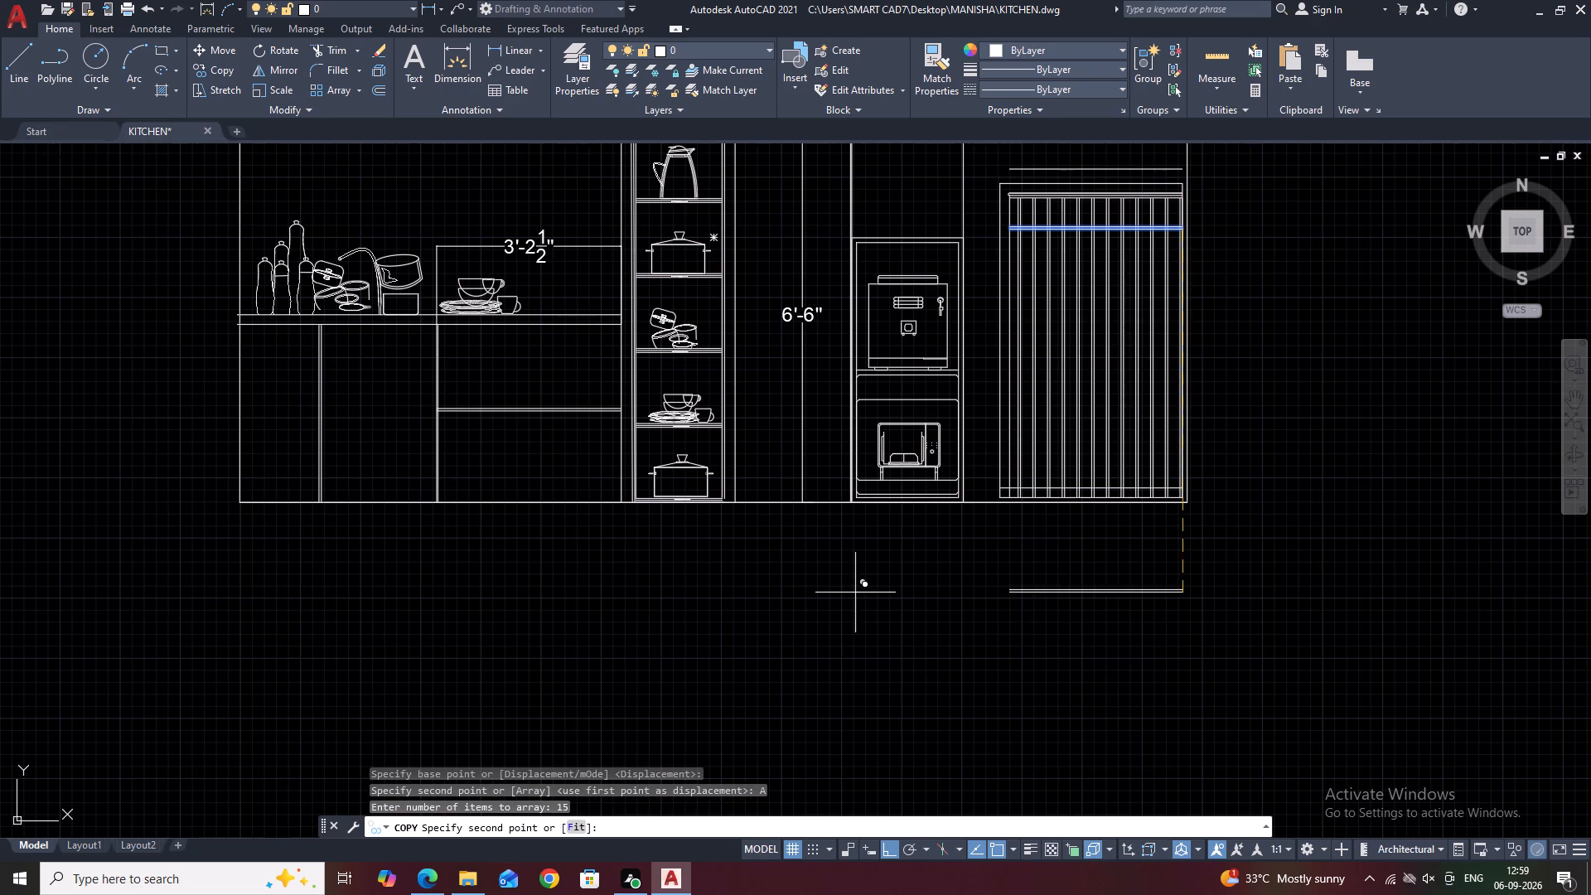
click(578, 829)
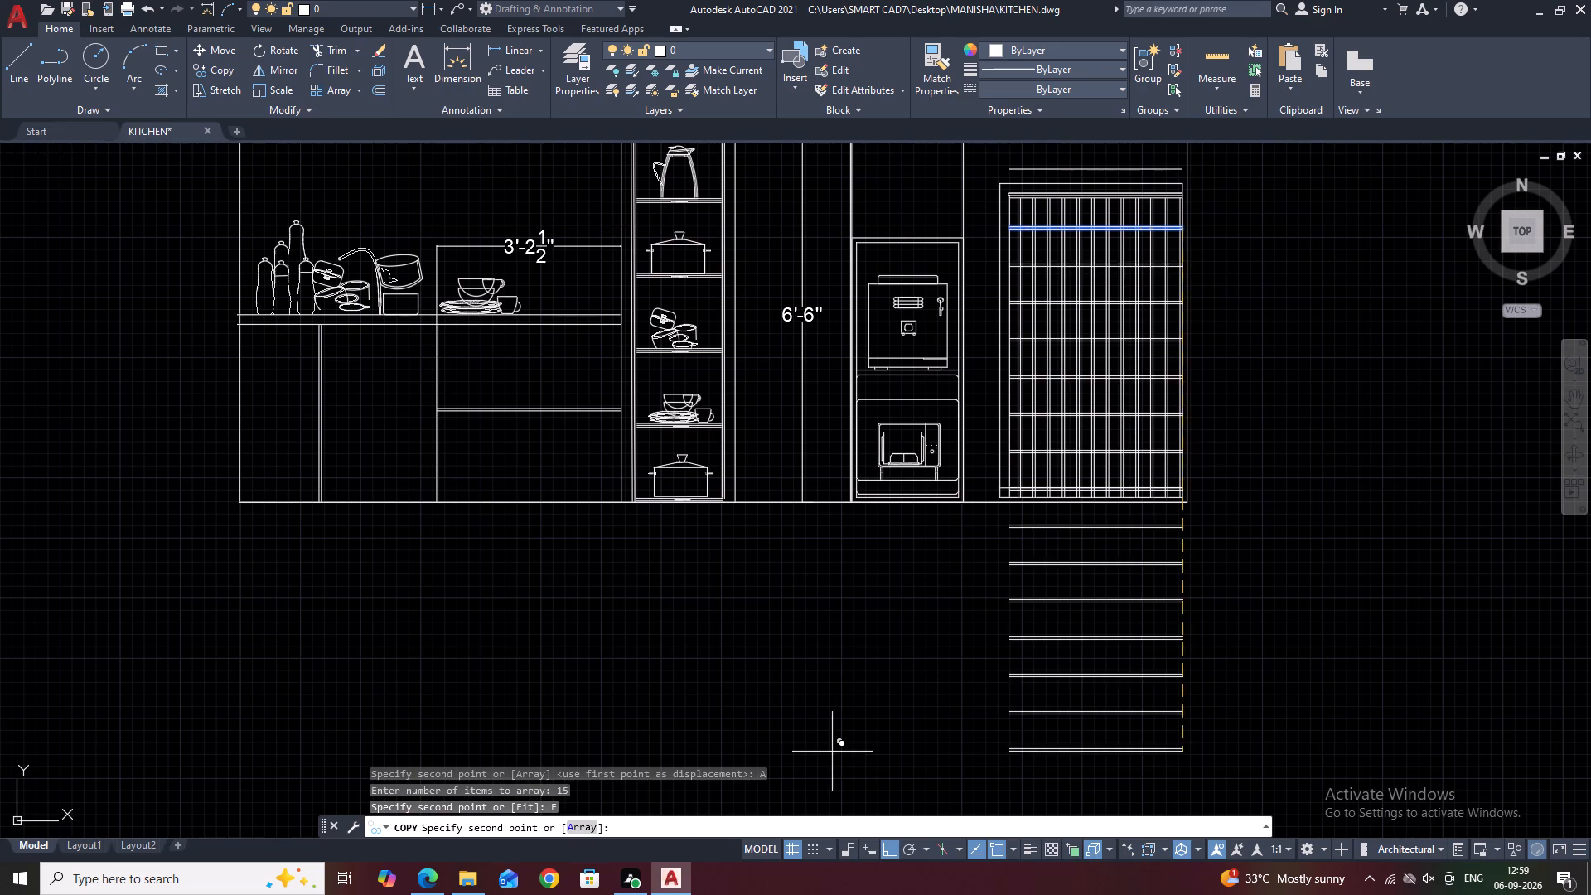
scroll(1212, 432, up, 2)
scroll(1125, 492, up, 2)
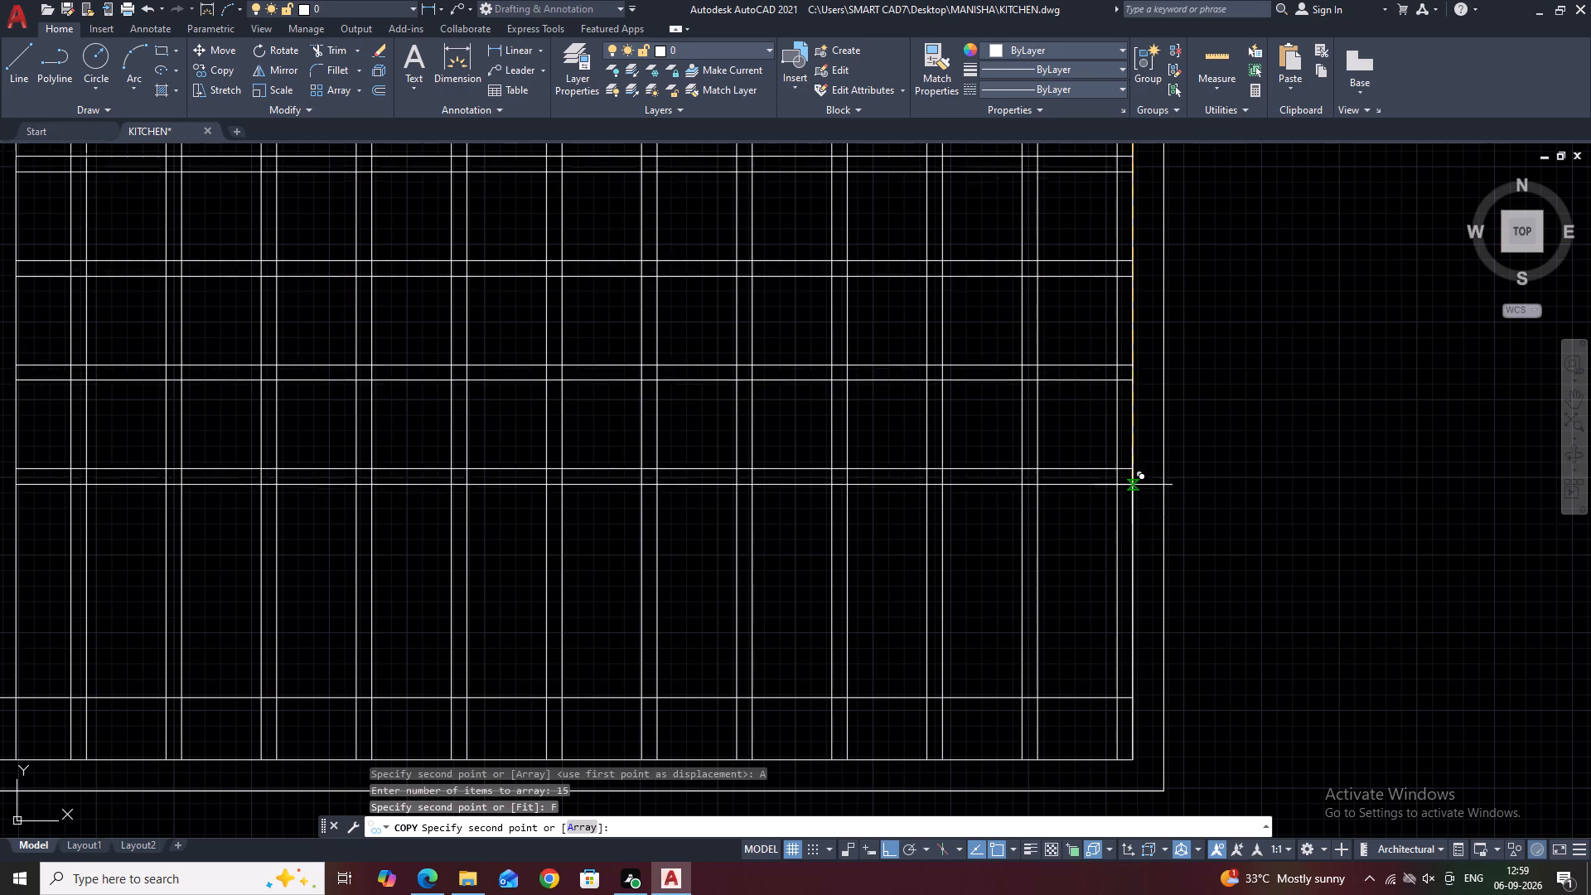
click(1134, 435)
key(Escape)
Trim away the twelve pairs of vertical division lines between the lowest horizontal pair and the inset panel's bottom rail.
scroll(1208, 494, down, 4)
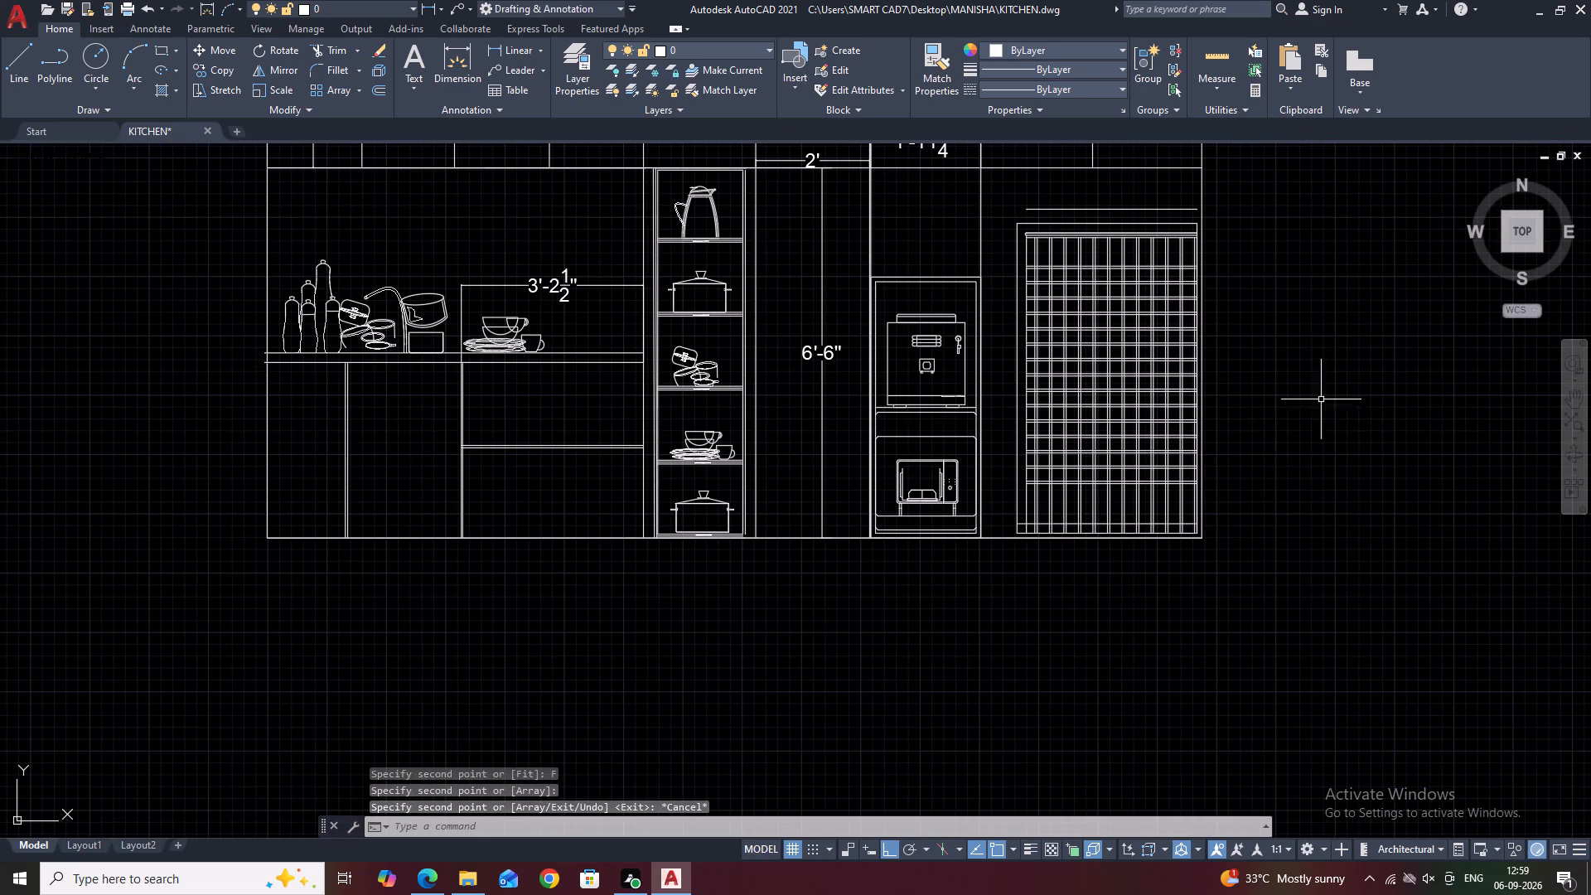
text(TR)
key(space)
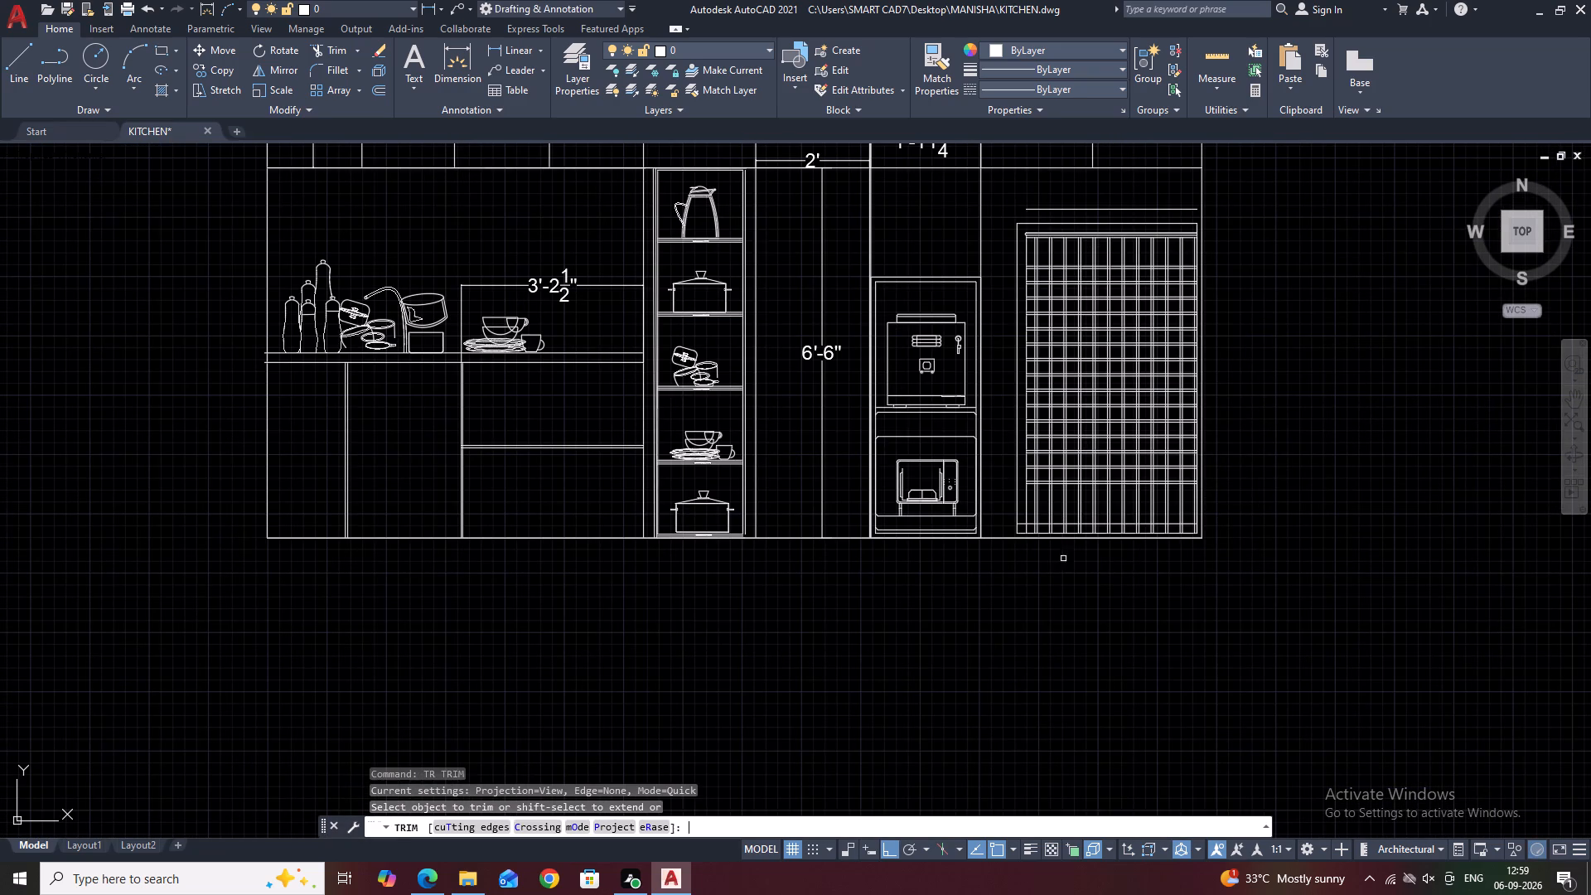
scroll(1140, 499, up, 2)
scroll(1232, 549, up, 2)
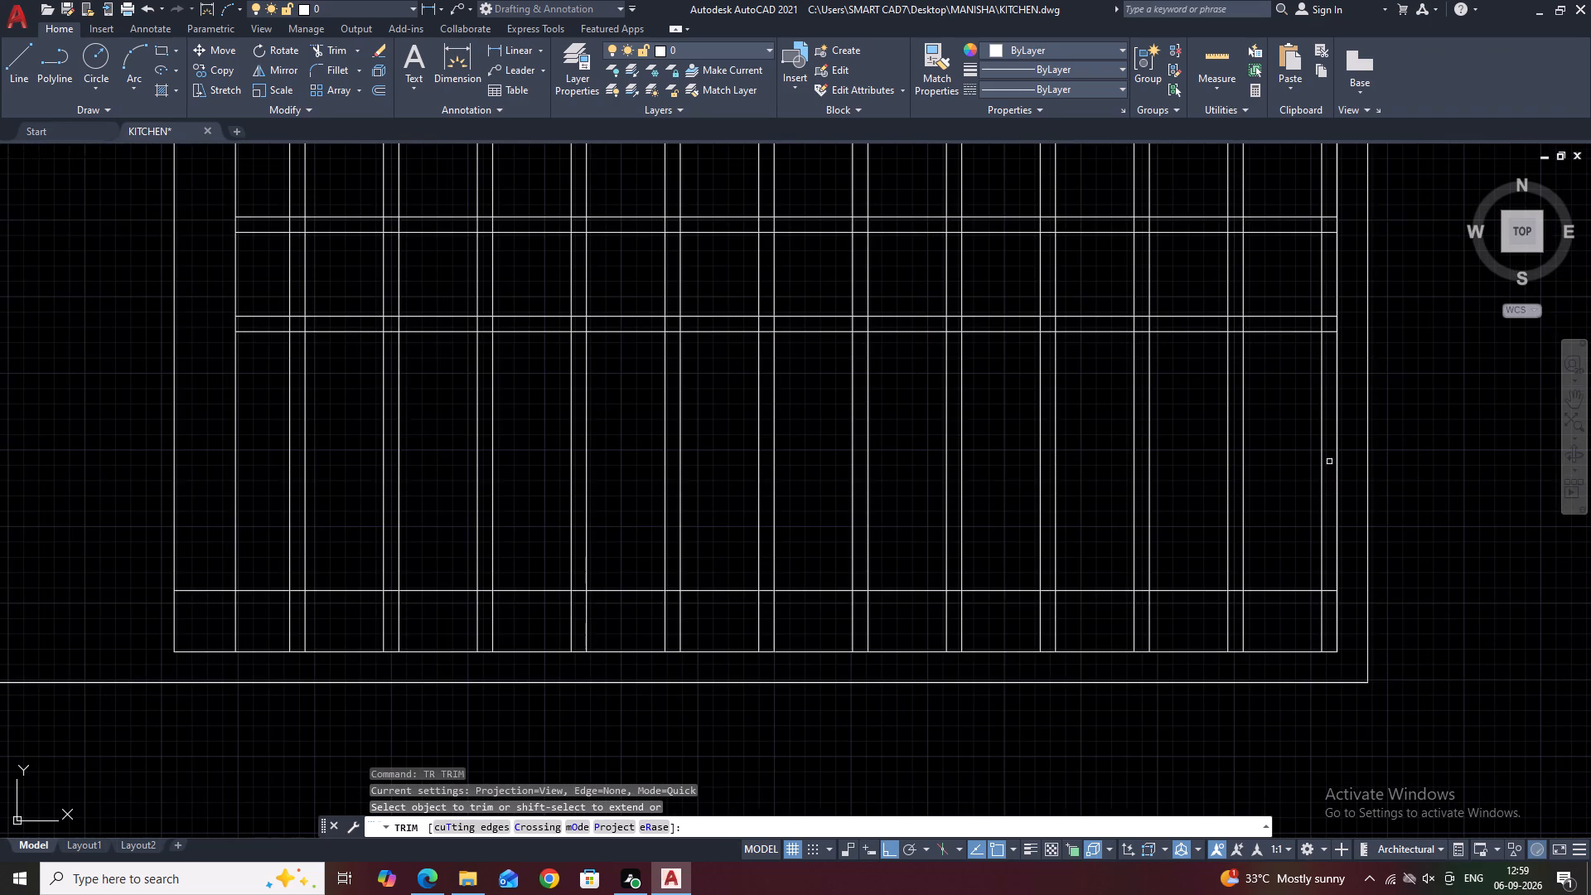
click(1340, 456)
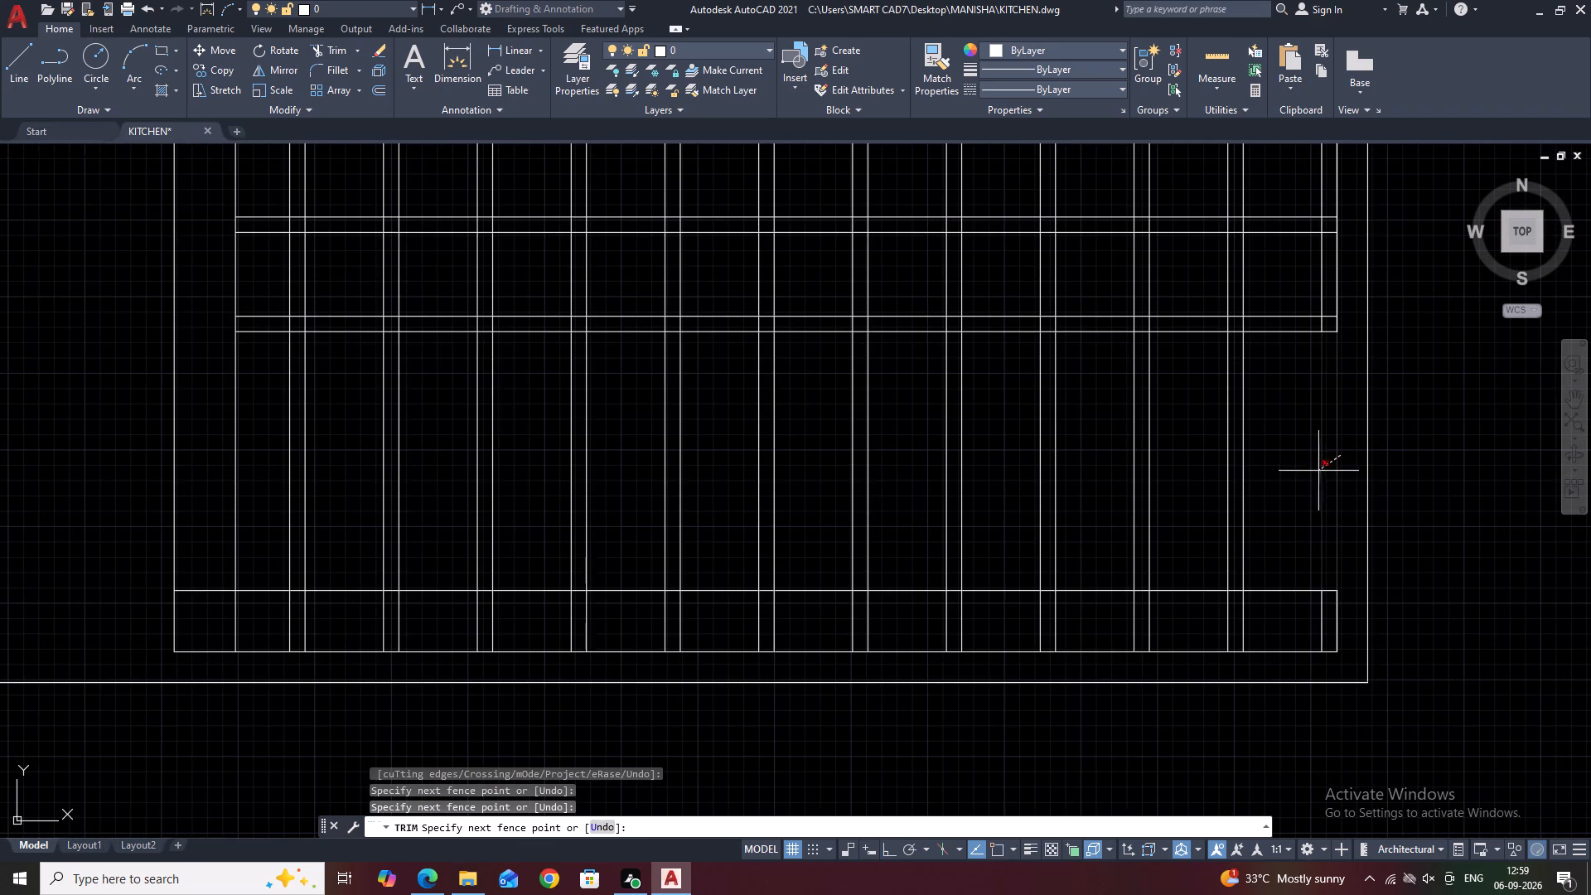
click(298, 434)
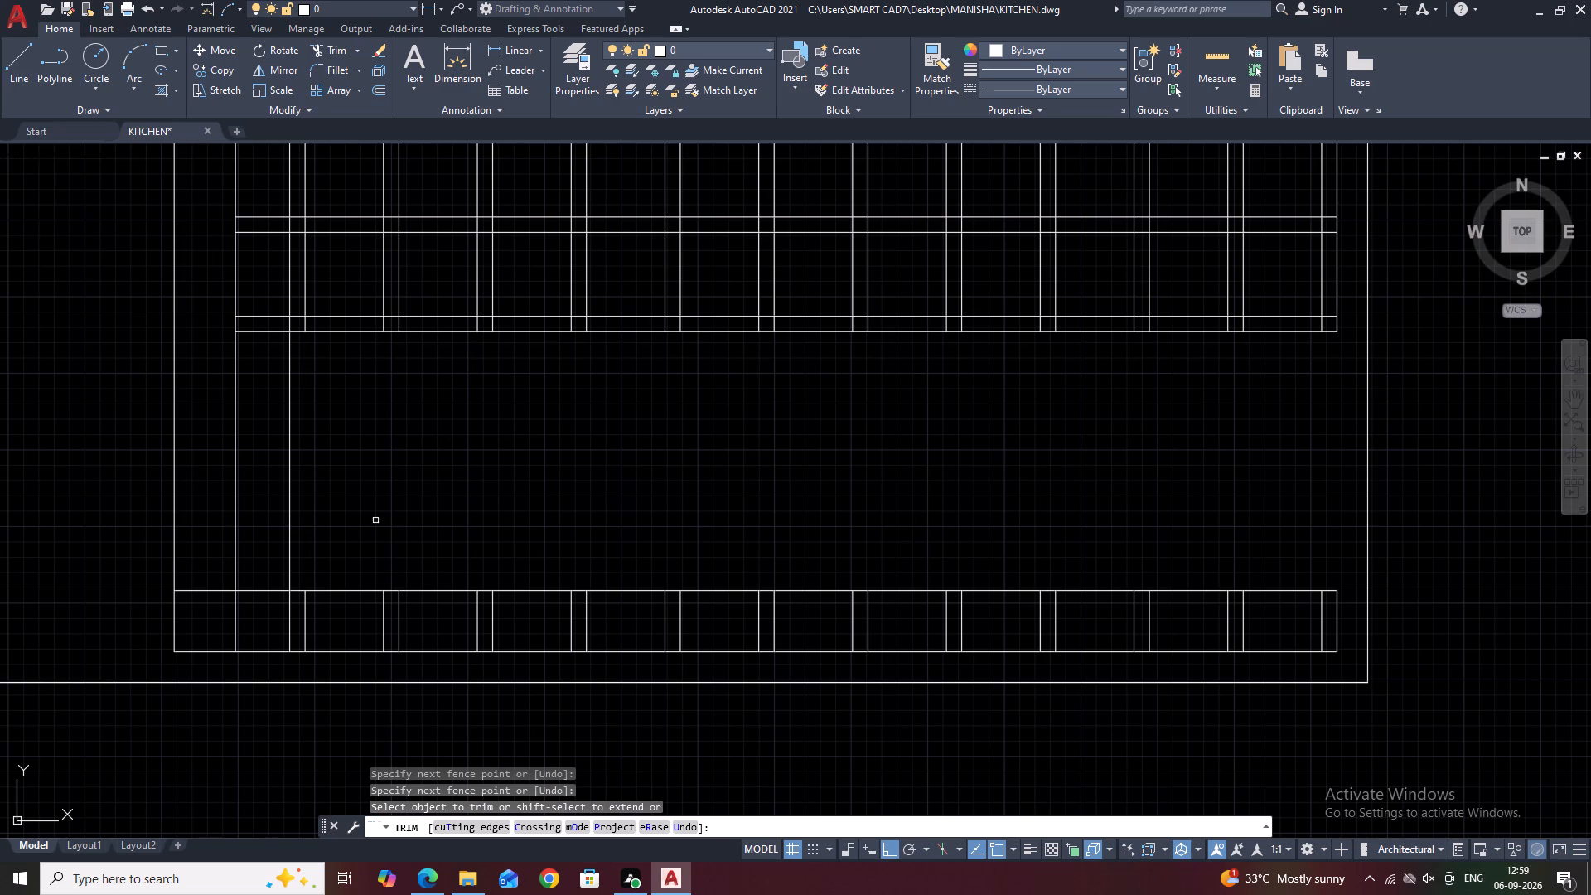
click(293, 420)
click(263, 426)
key(Escape)
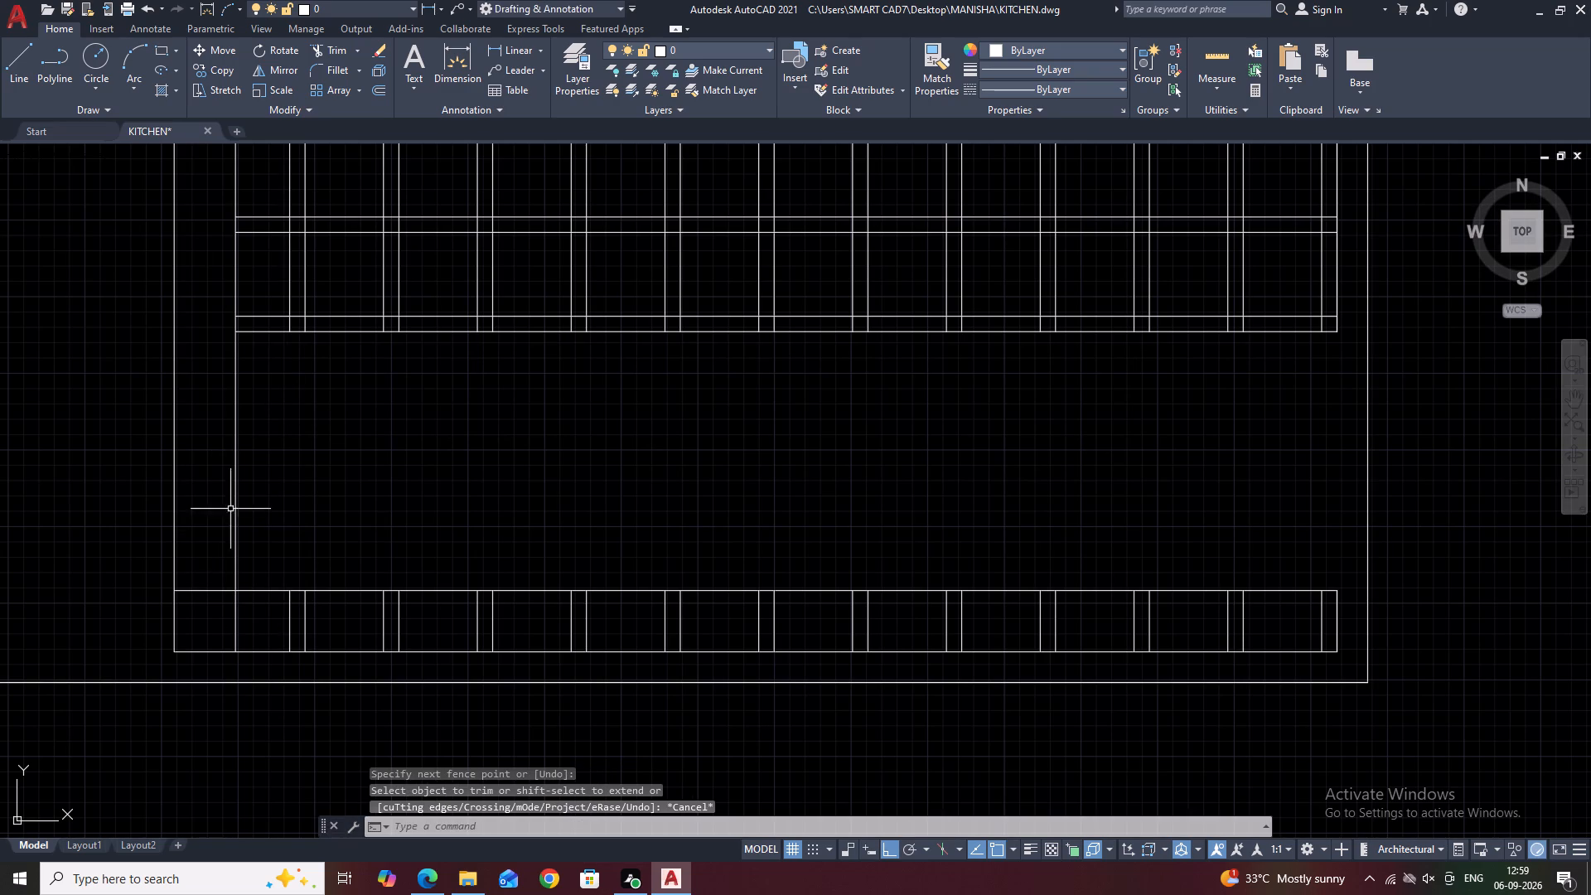
Delete the leftover short vertical segments inside the inset panel's bottom rail.
click(257, 533)
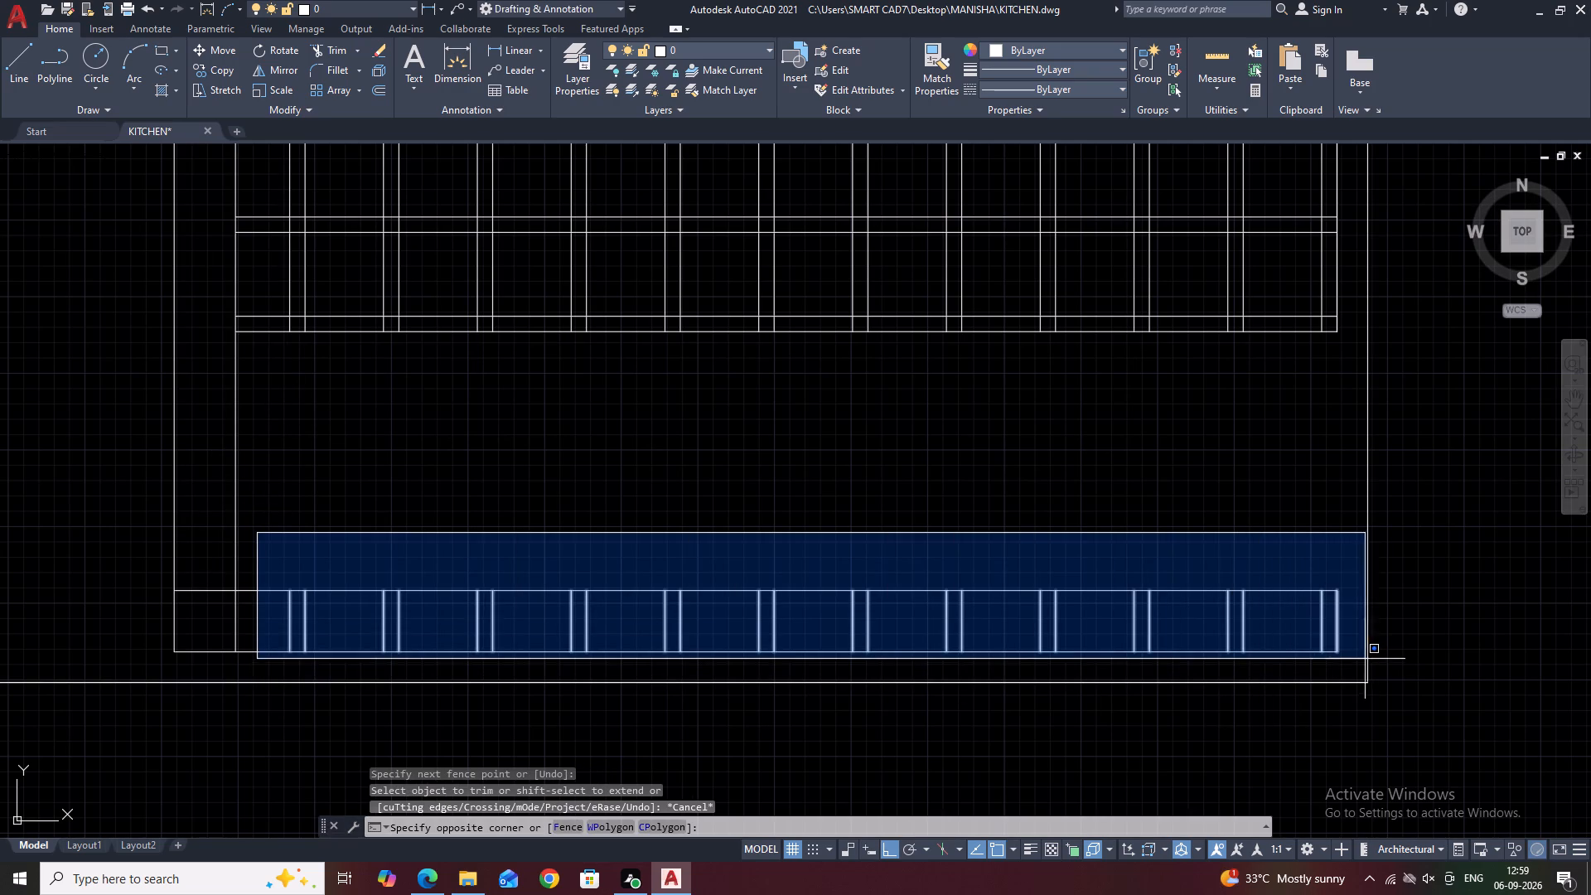
click(1359, 656)
key(Delete)
Copy the uppermost pair of horizontal grid lines once upward into the gap below the top rail.
middle_drag(812, 493, 954, 532)
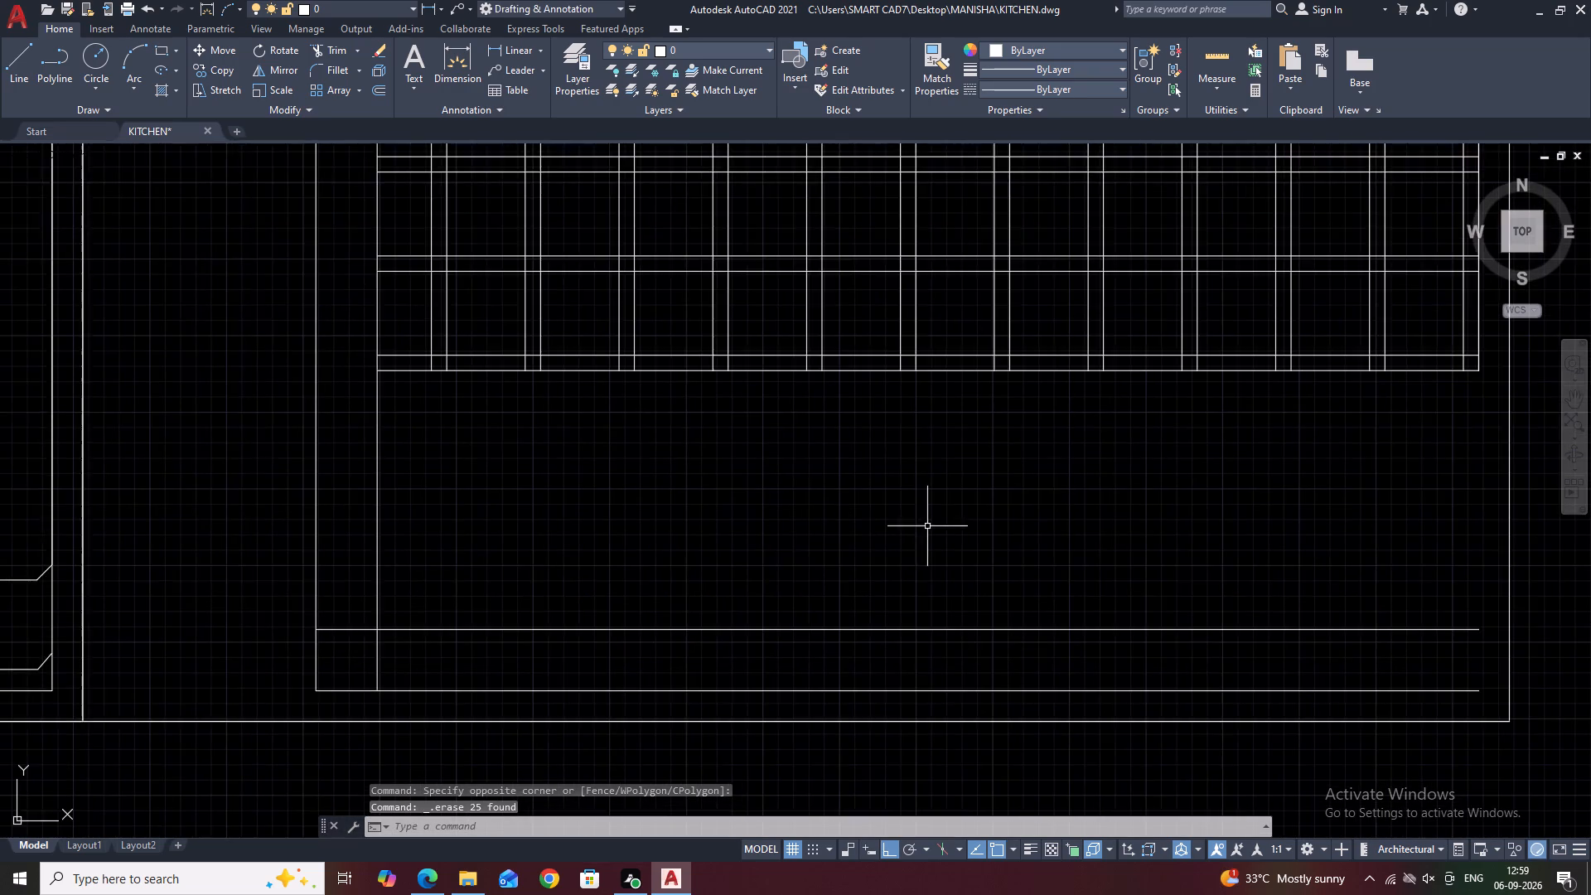
scroll(804, 467, down, 4)
middle_drag(916, 360, 947, 433)
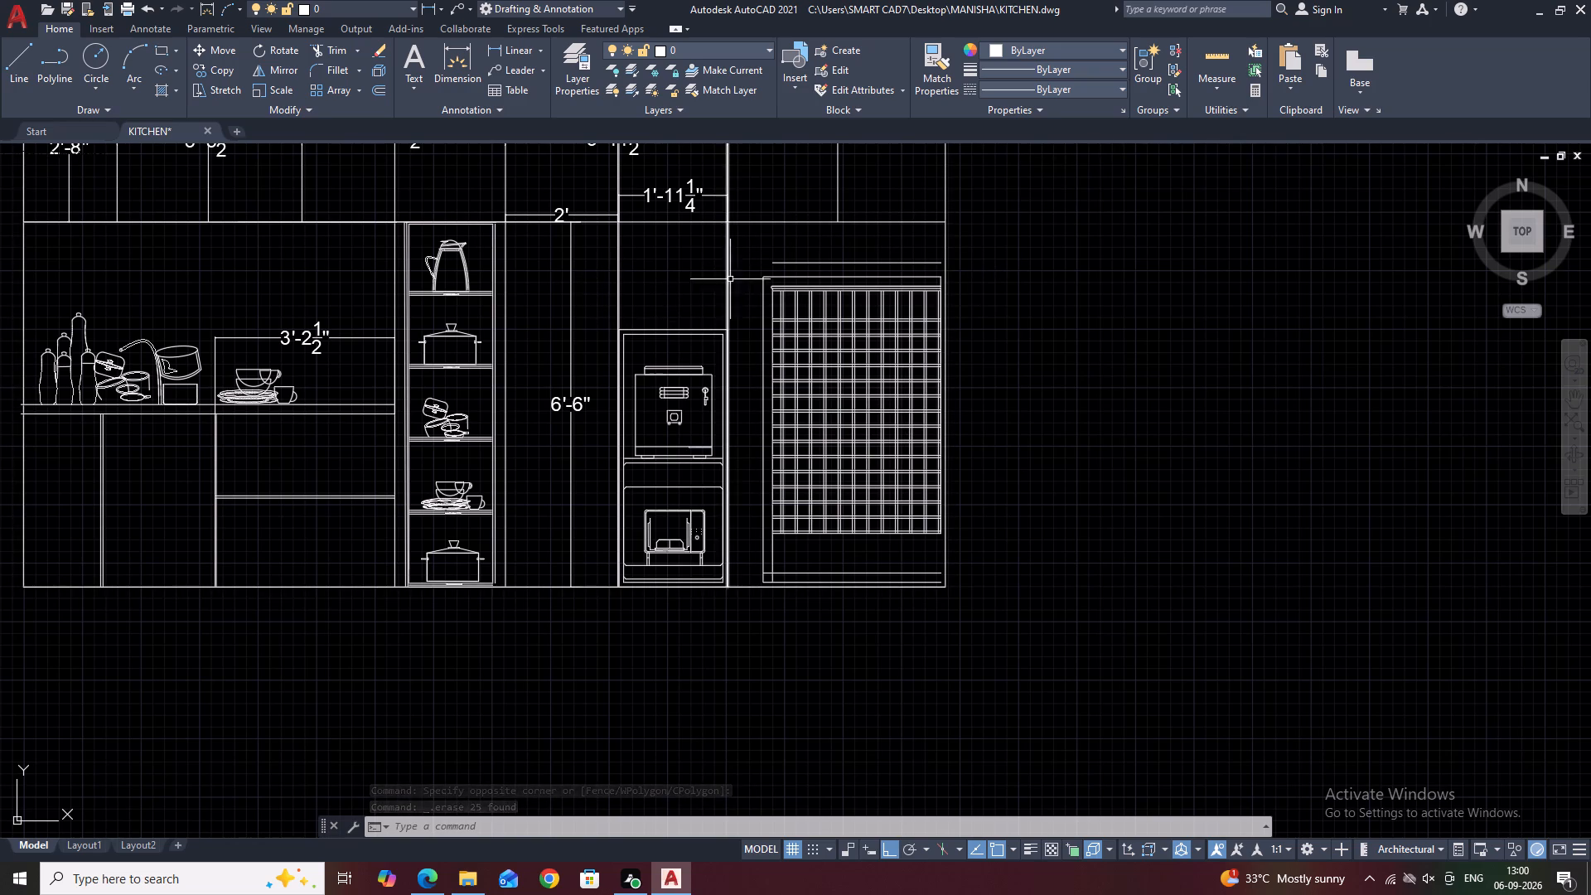
scroll(796, 308, up, 2)
middle_drag(752, 322, 841, 336)
scroll(816, 336, up, 1)
middle_drag(888, 259, 886, 261)
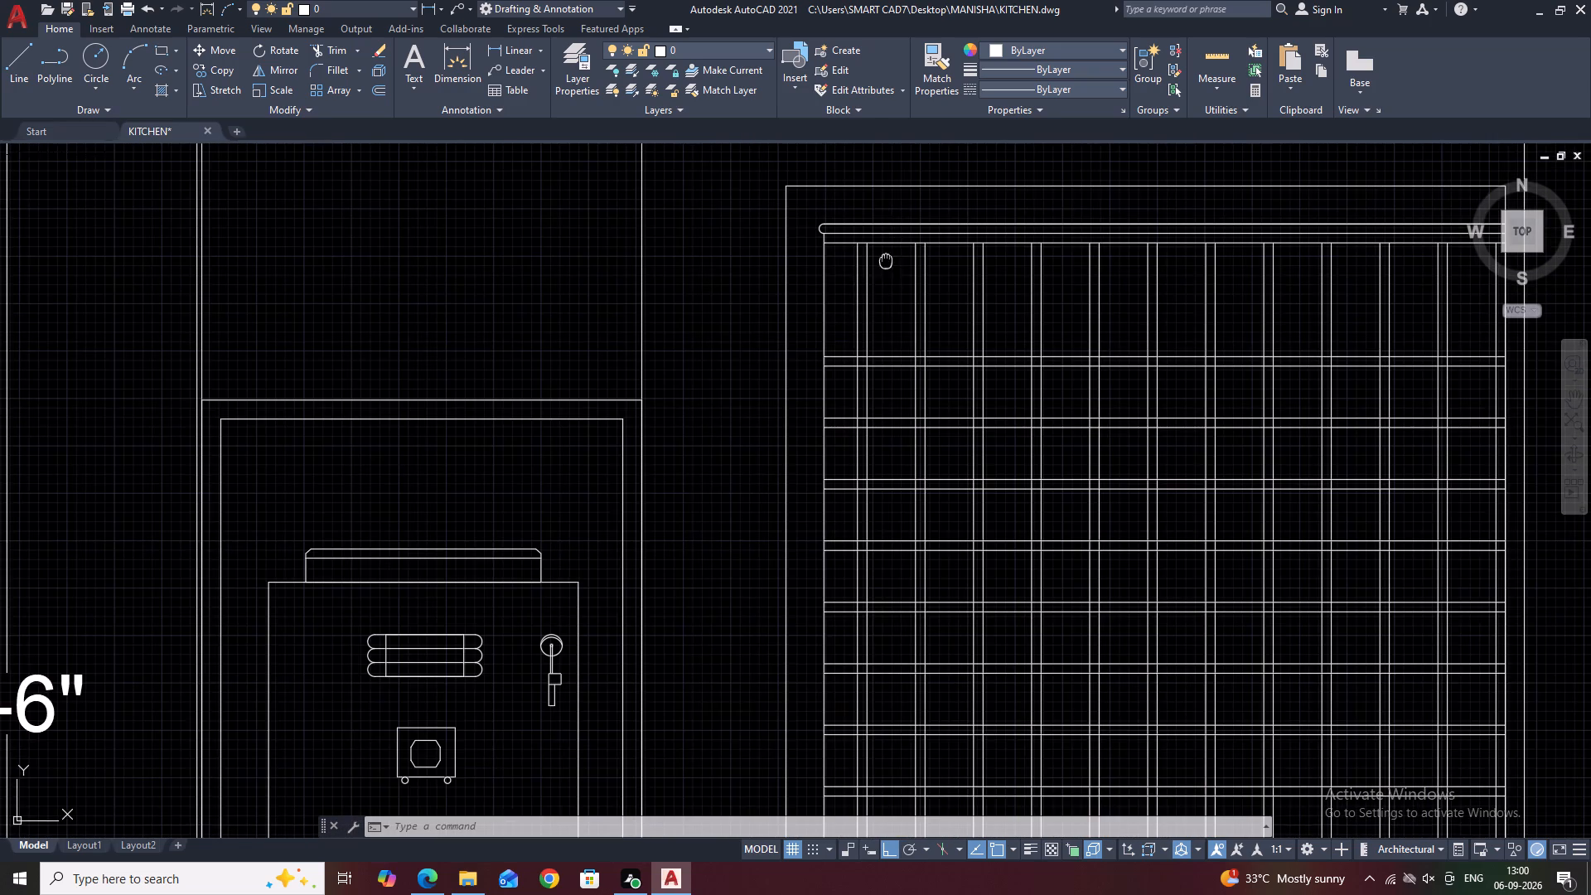
middle_drag(886, 261, 849, 298)
scroll(768, 409, up, 2)
scroll(757, 287, down, 1)
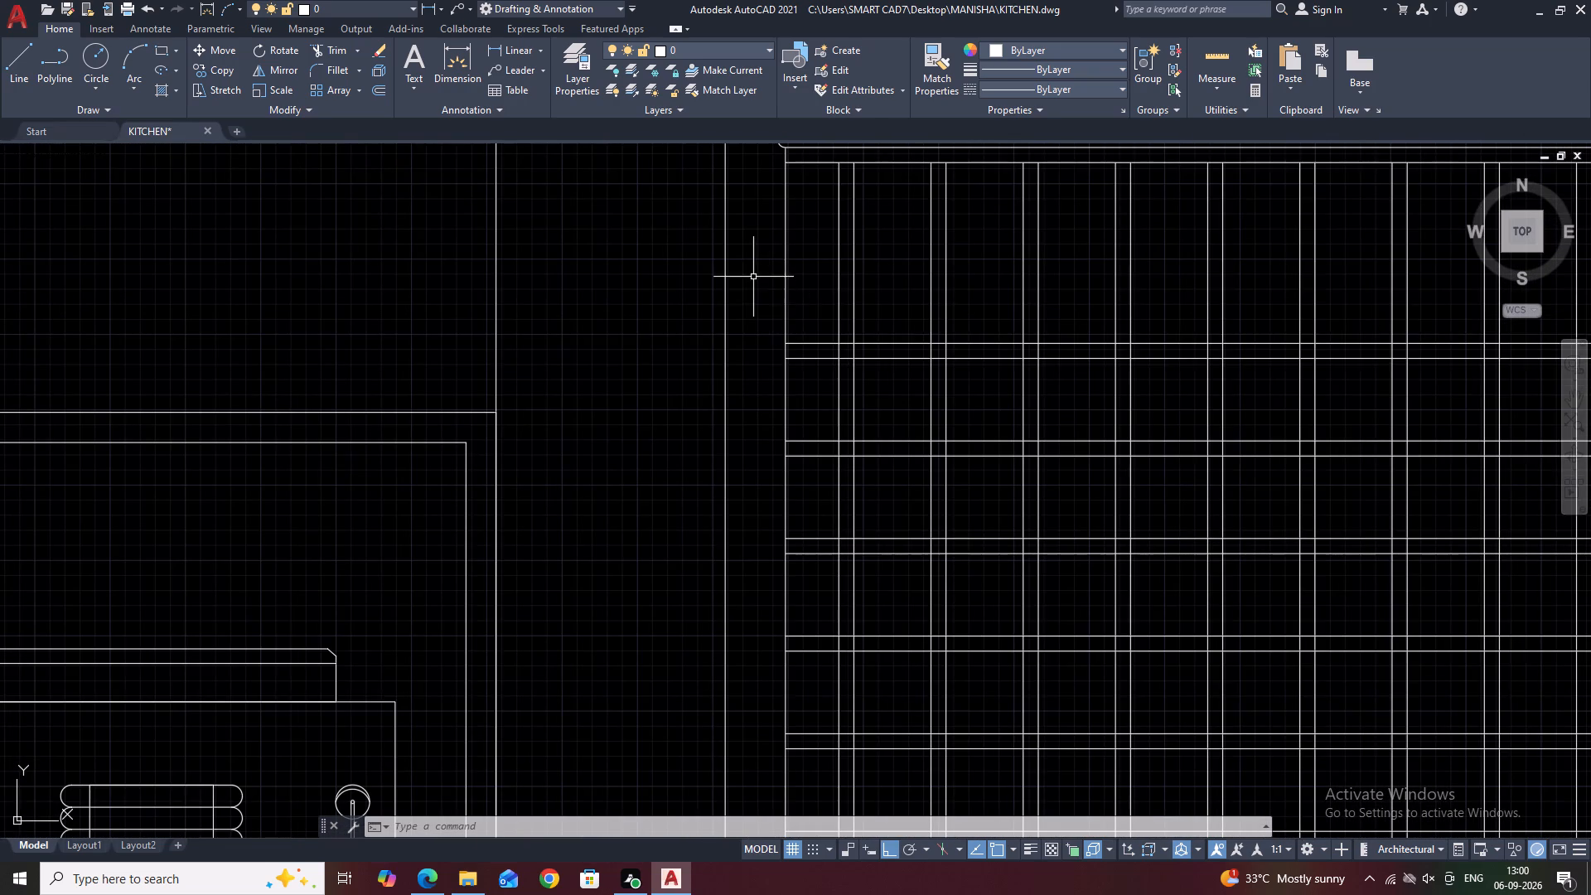
click(766, 282)
scroll(816, 339, down, 1)
middle_drag(1464, 385, 1371, 406)
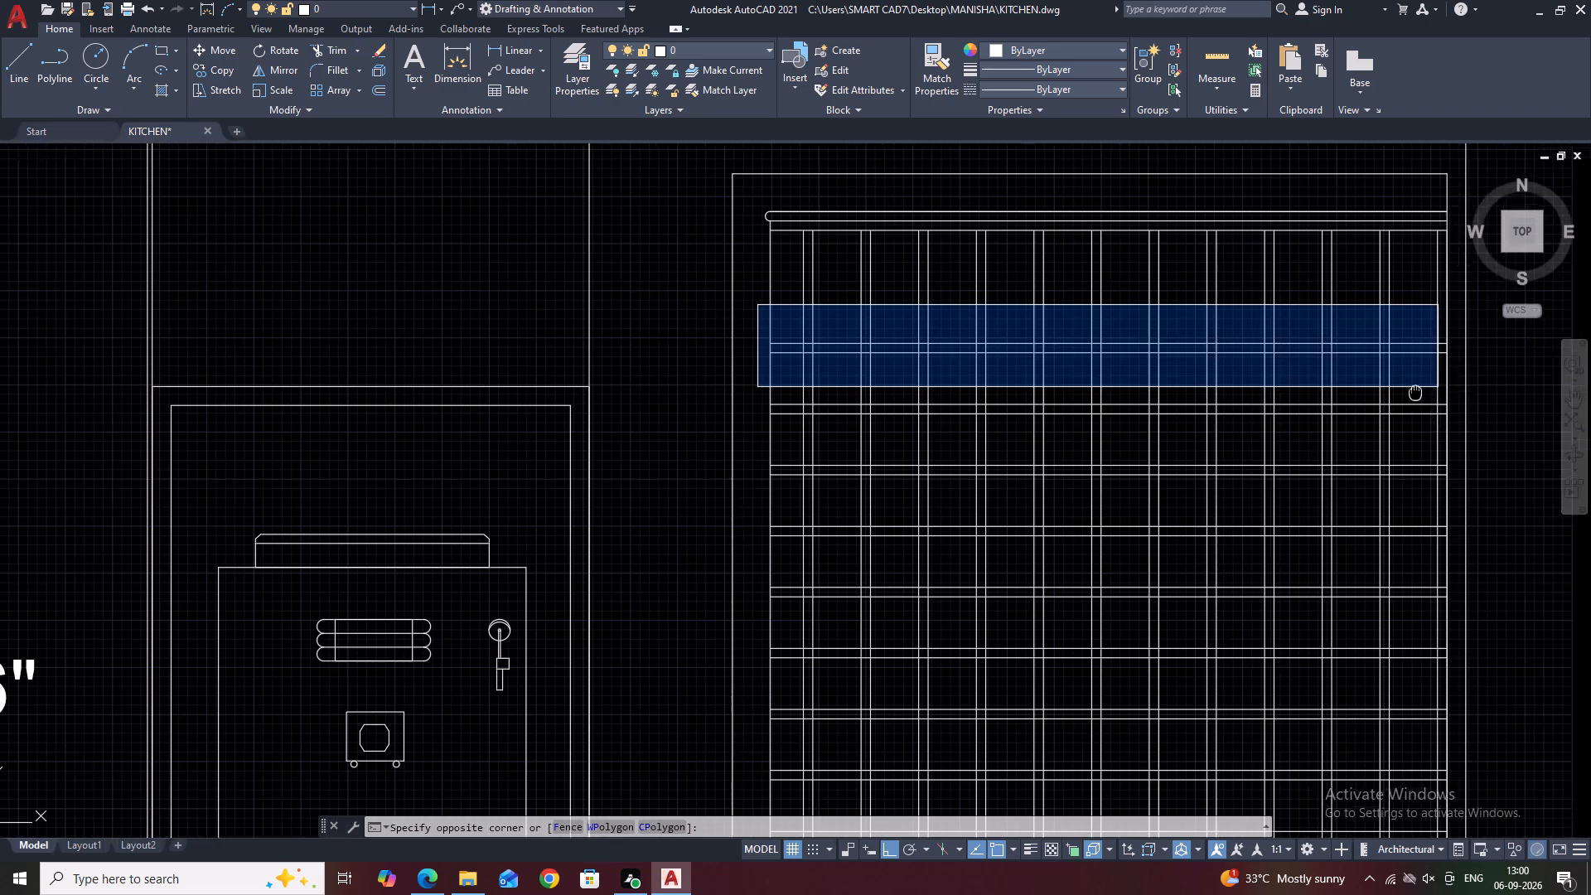
middle_drag(1371, 406, 1275, 437)
click(1289, 428)
middle_drag(1186, 353, 1187, 446)
scroll(1186, 353, down, 1)
text(CO)
key(space)
scroll(1248, 486, up, 2)
click(1240, 466)
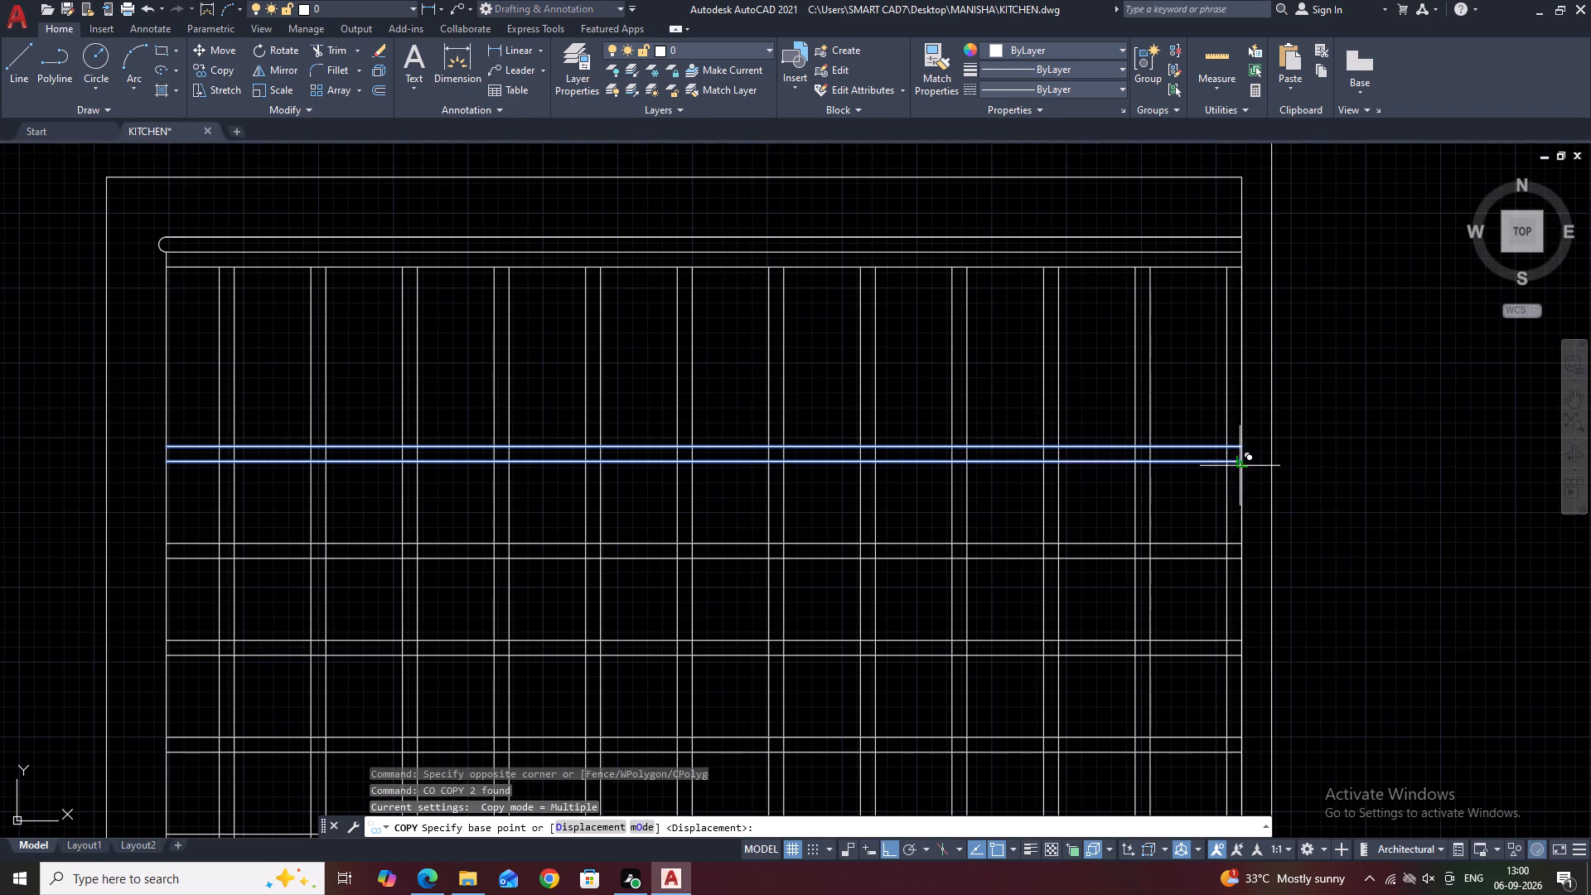
click(1242, 365)
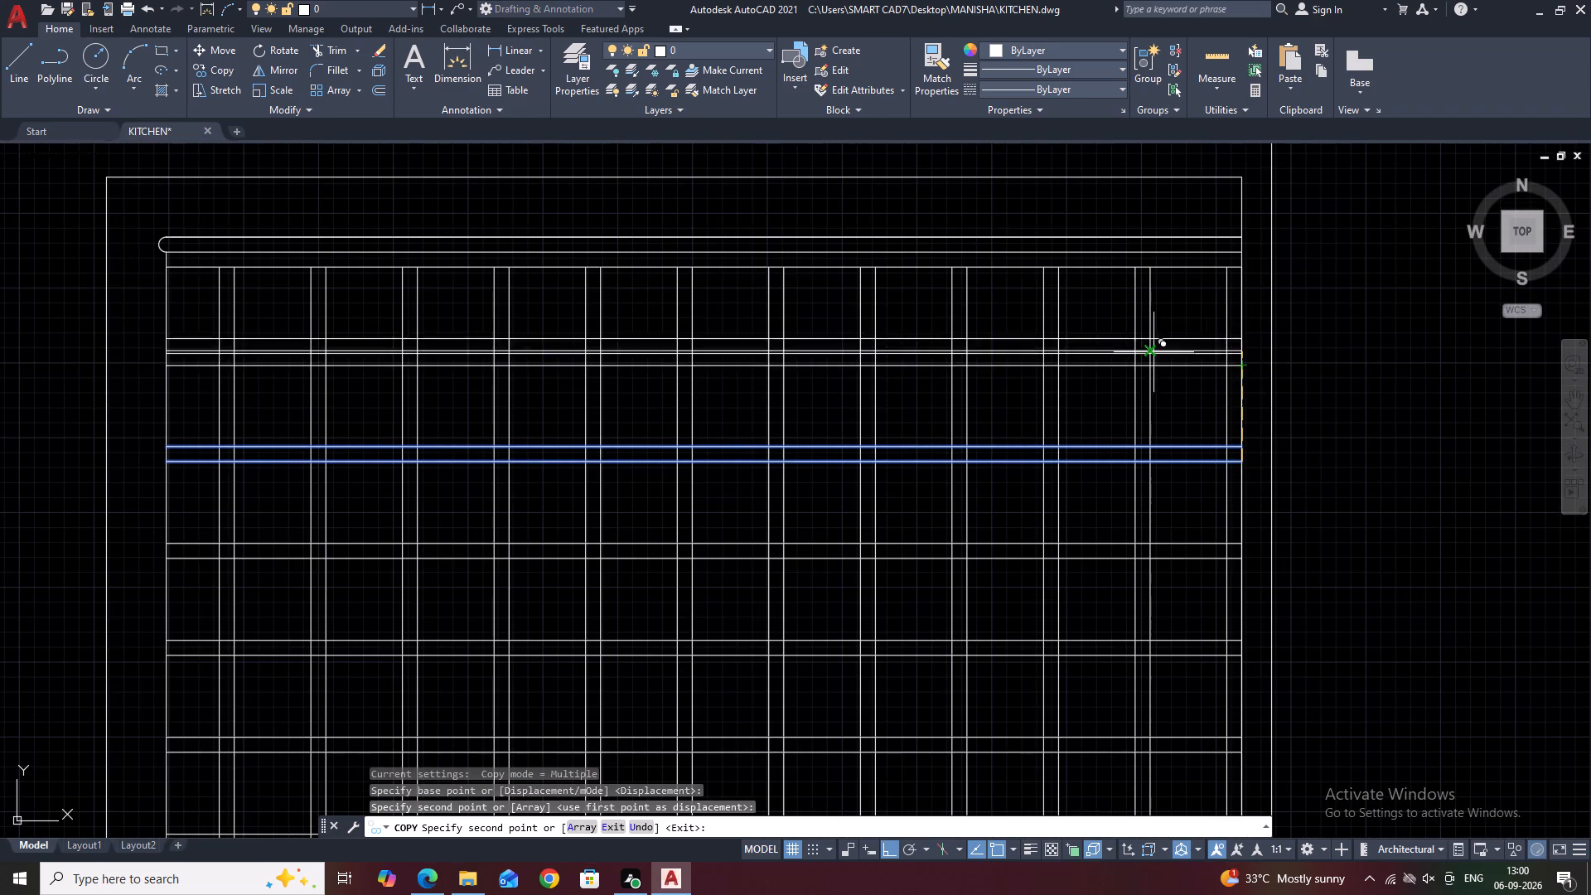
key(Escape)
Round the top ends of the first two vertical line pairs, counted from the panel's left edge, with Fillet.
scroll(765, 339, down, 3)
middle_drag(1069, 335, 1113, 284)
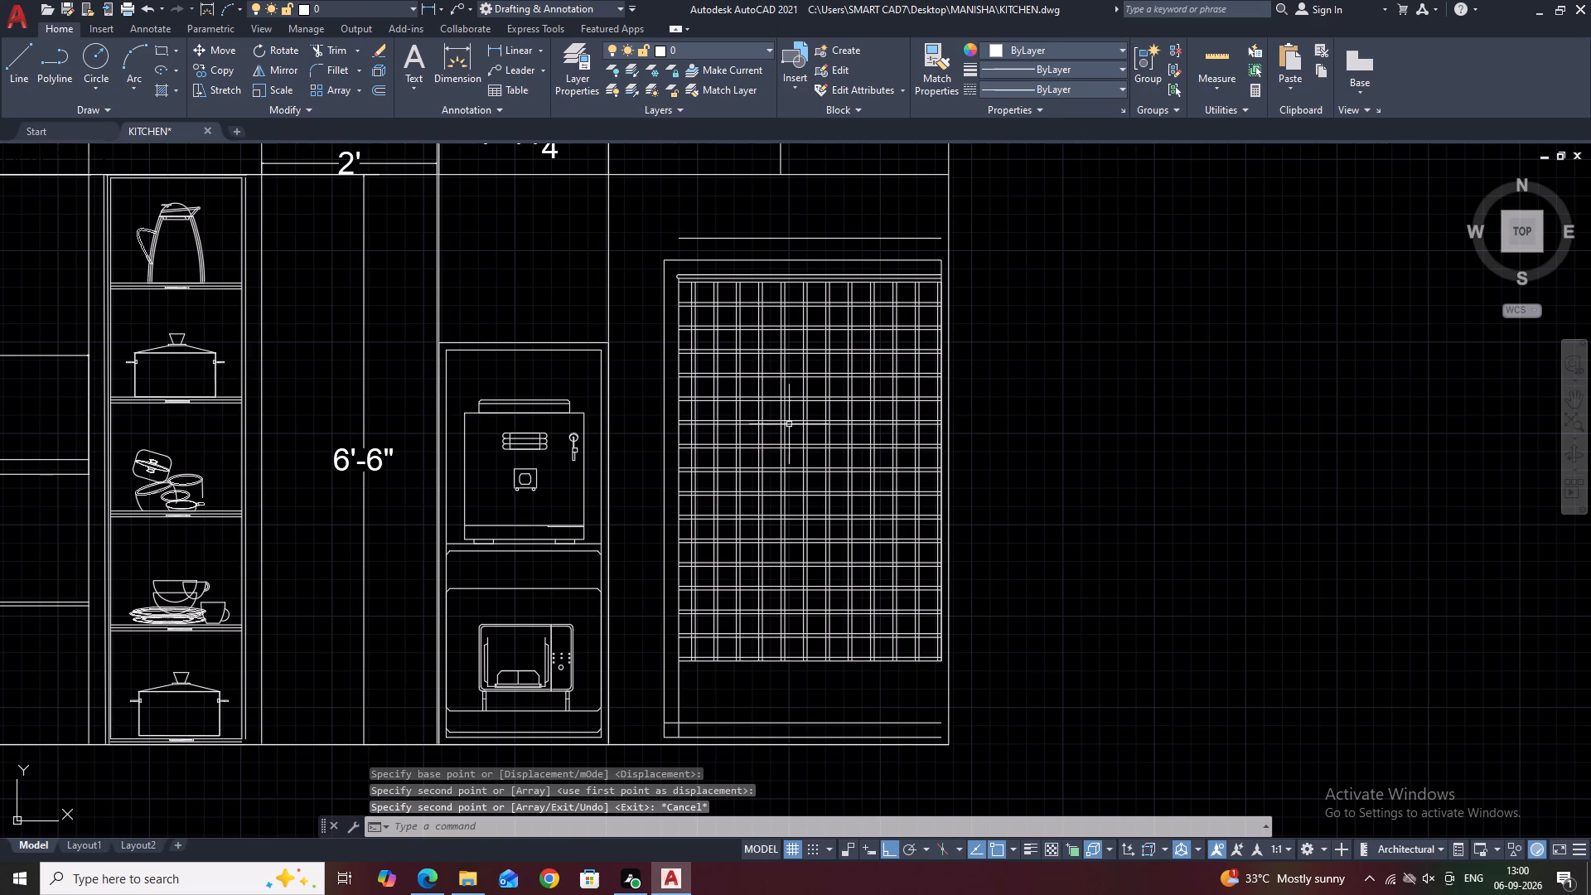
scroll(722, 595, up, 2)
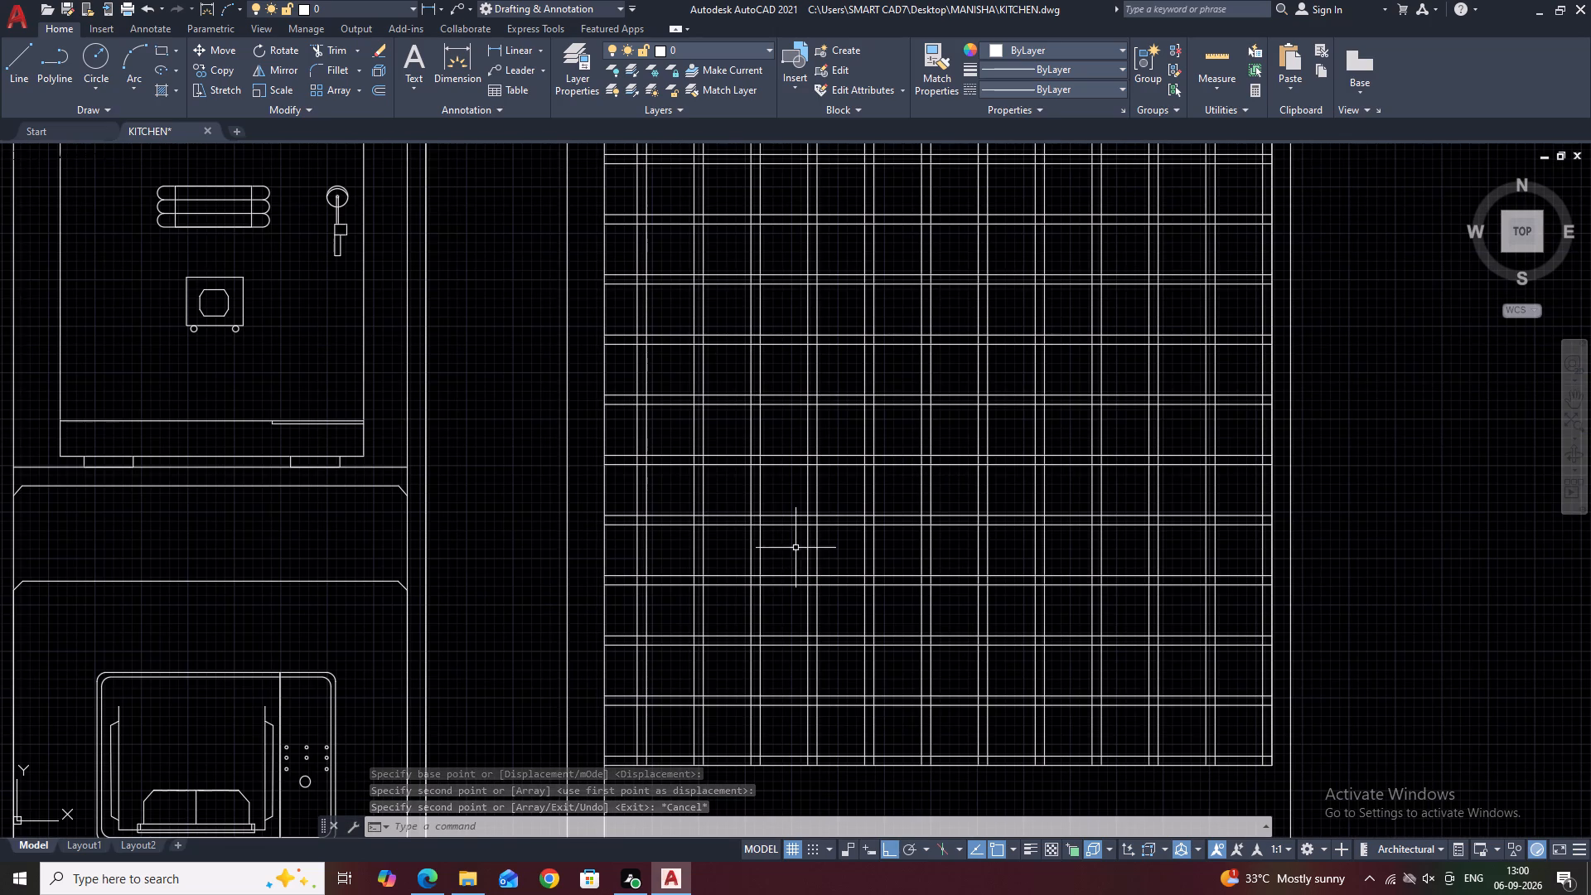
scroll(812, 539, down, 1)
middle_drag(818, 447, 869, 547)
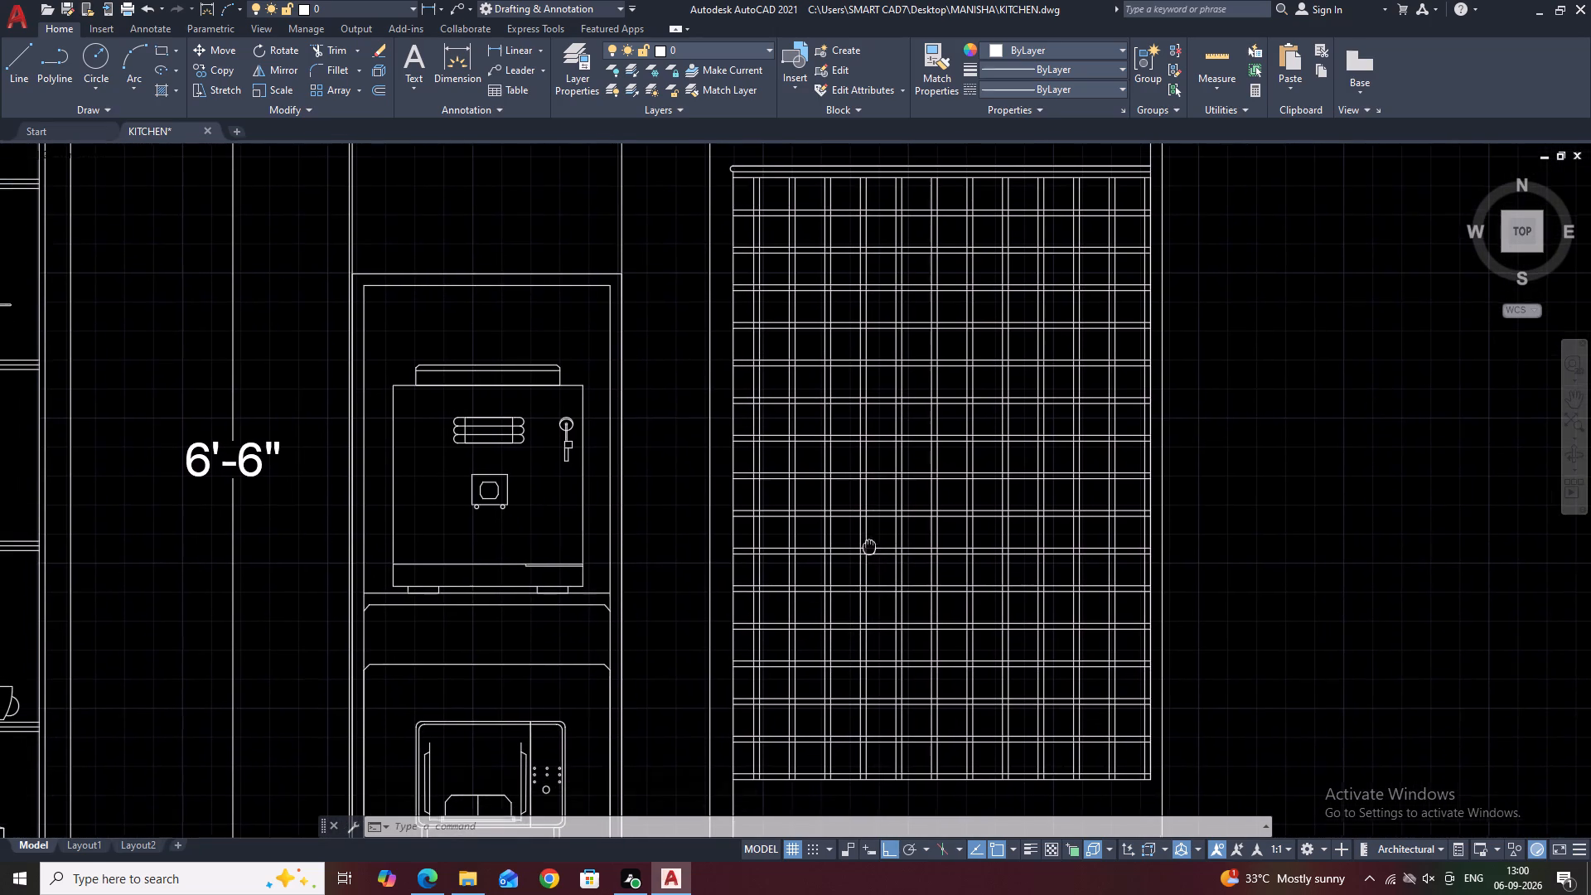
middle_drag(839, 334, 834, 492)
scroll(781, 390, up, 2)
middle_drag(739, 285, 766, 317)
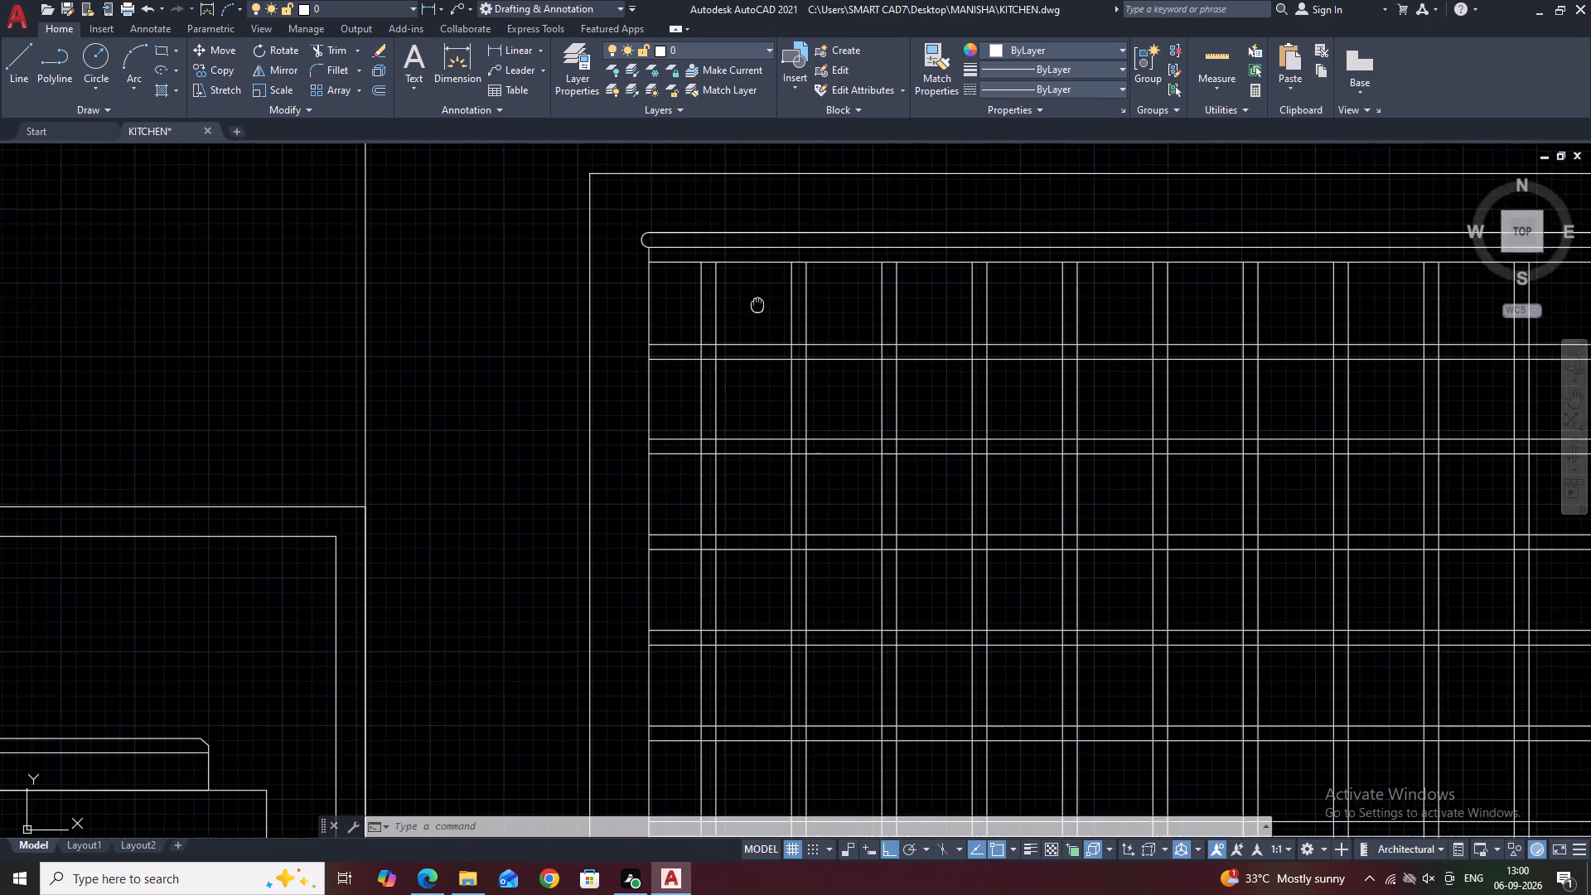
middle_drag(766, 317, 792, 397)
text(F)
key(space)
scroll(743, 370, up, 2)
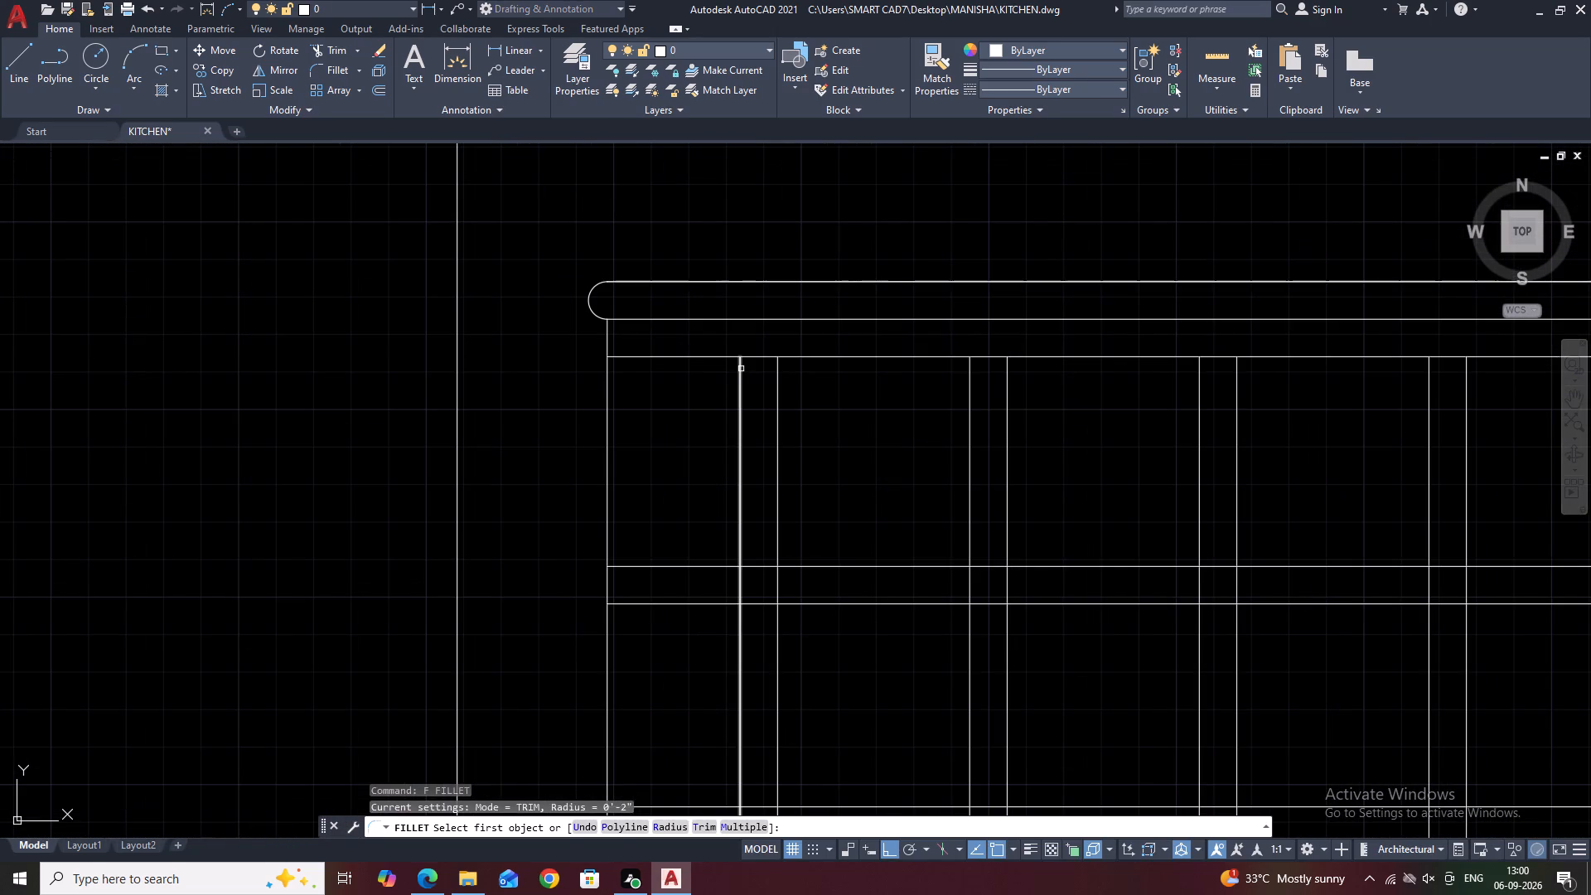
click(741, 369)
click(778, 375)
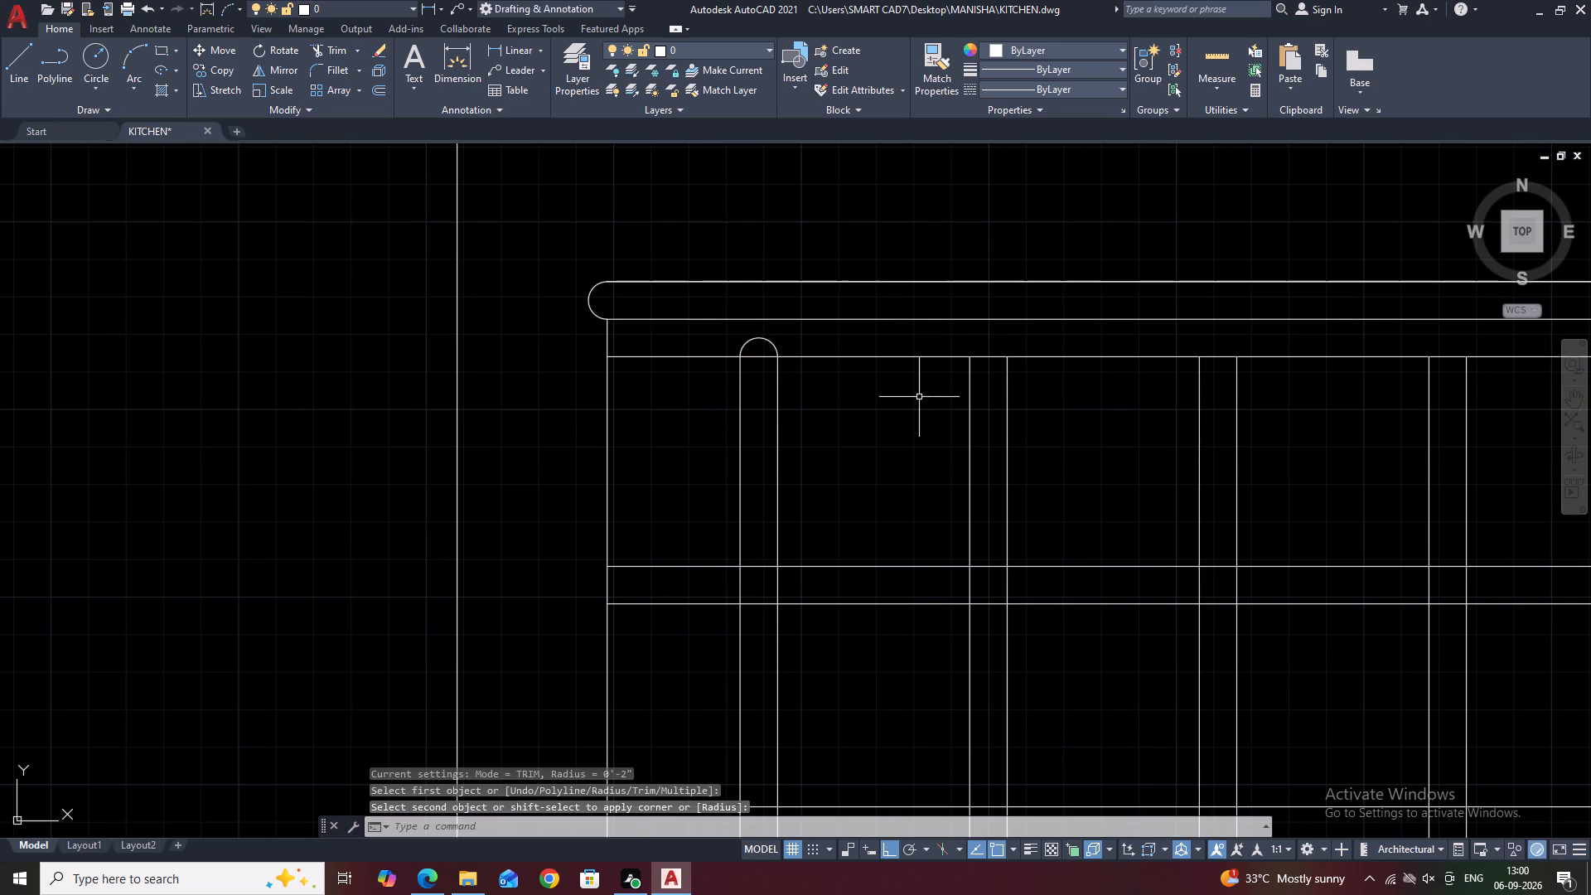
key(space)
click(969, 390)
click(1010, 373)
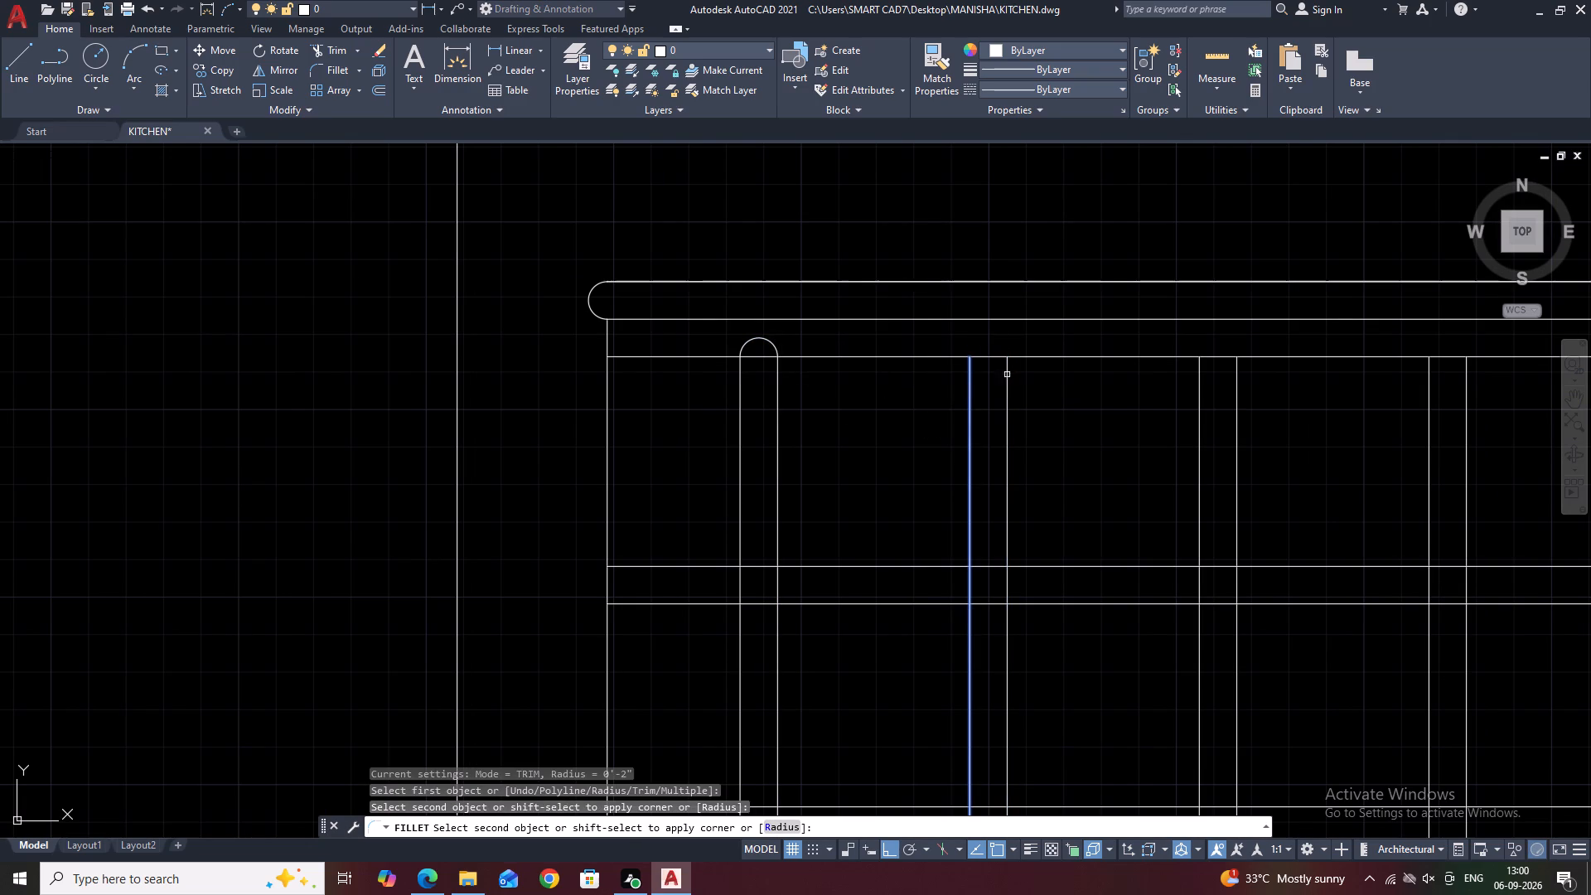
click(1008, 385)
Fillet the top ends of the third, fourth and fifth vertical line pairs into rounded caps below the top rail.
middle_drag(881, 340, 504, 355)
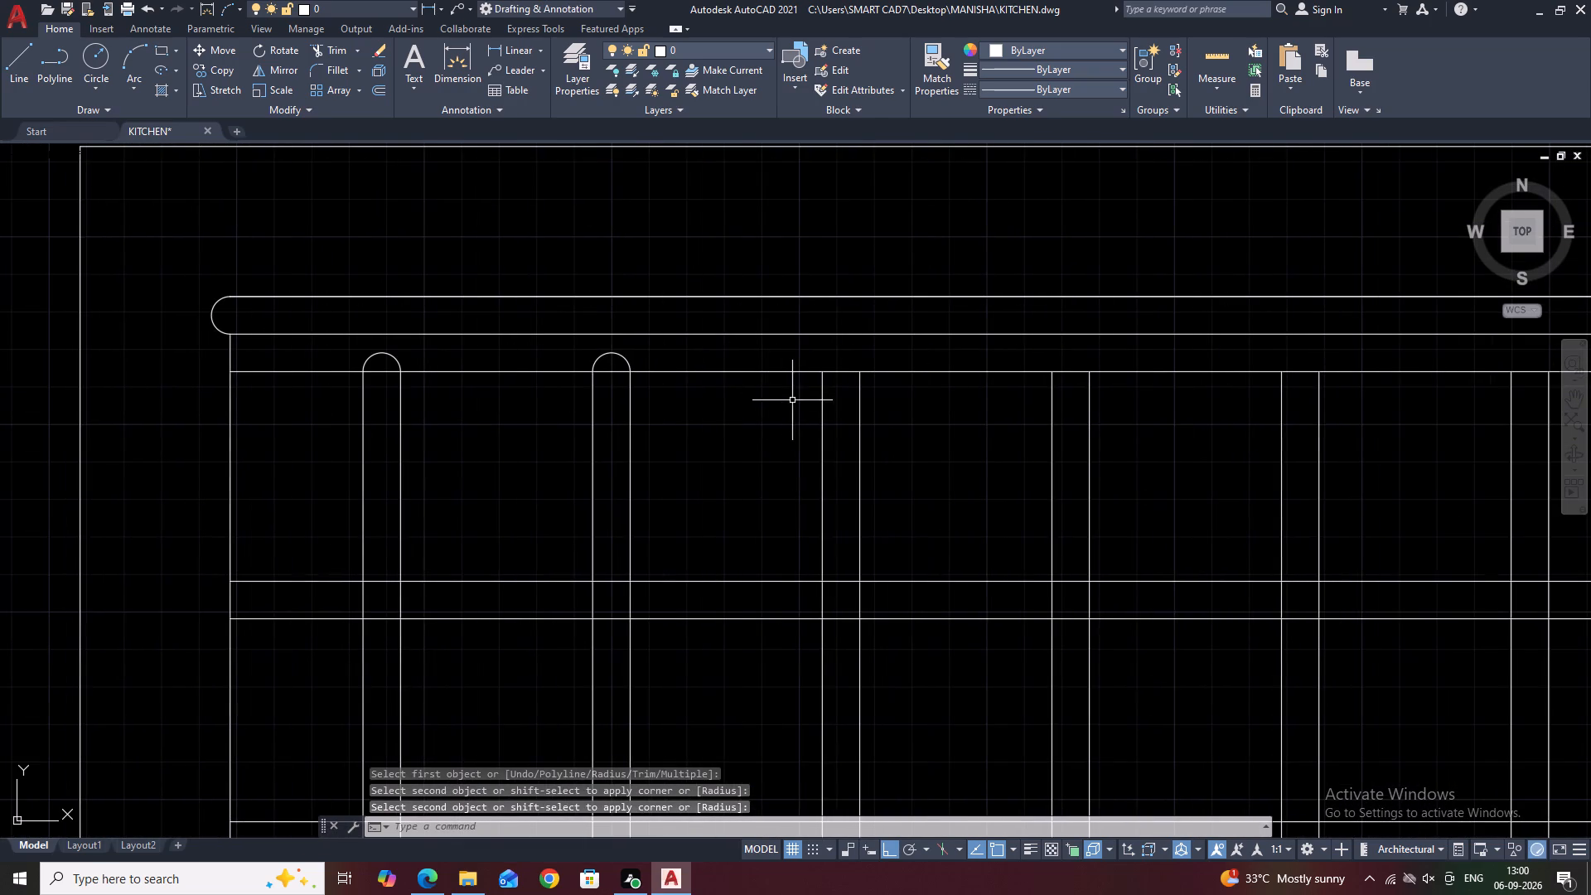
key(space)
click(821, 403)
click(863, 387)
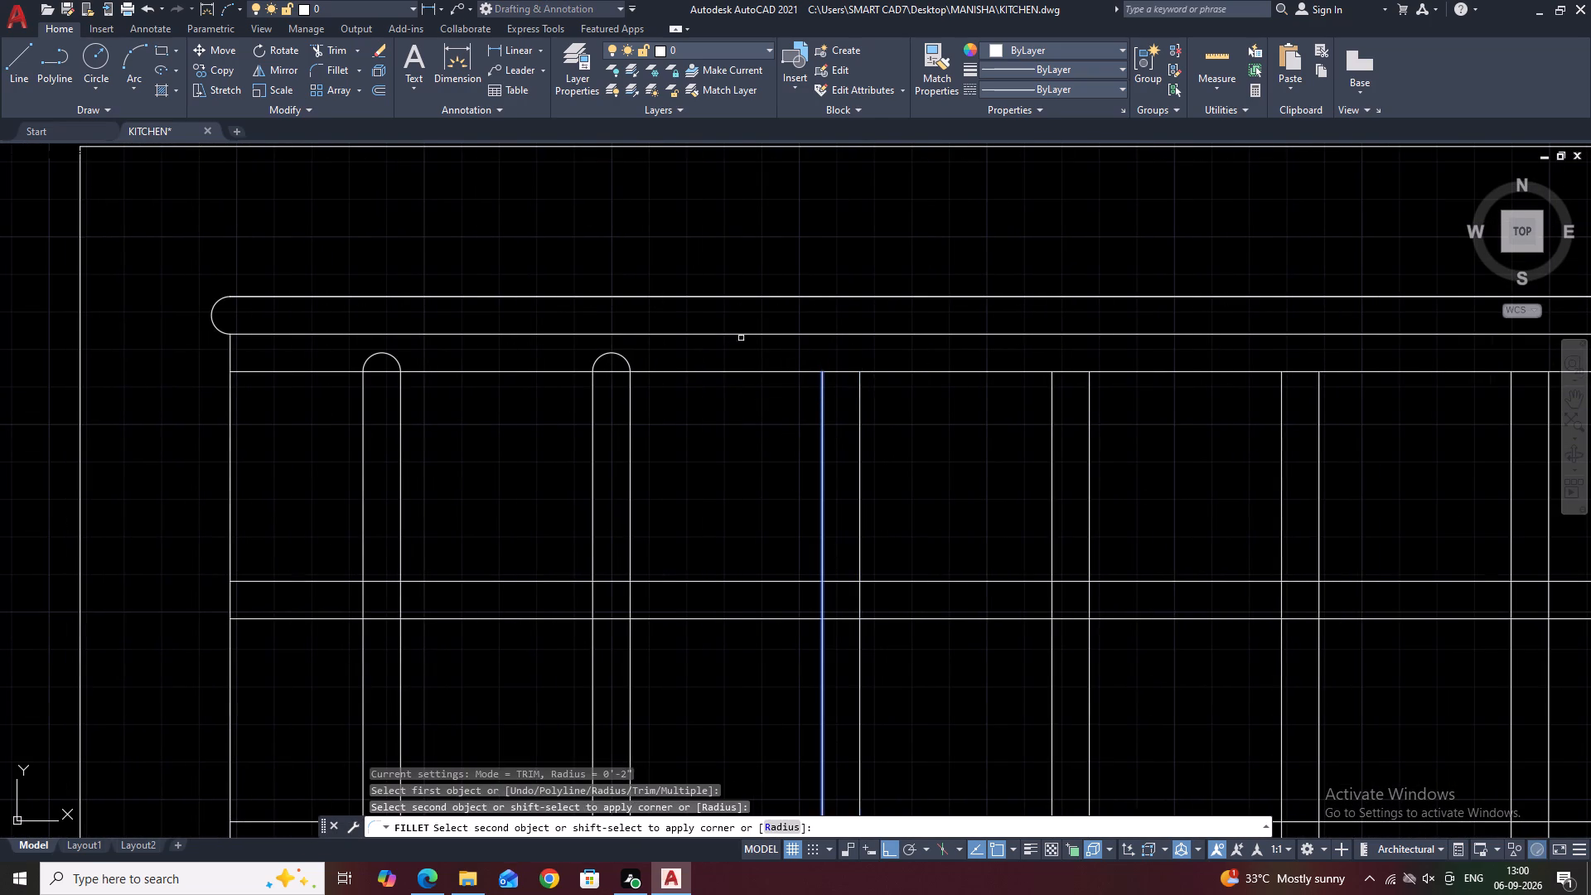
middle_drag(735, 338, 547, 355)
click(670, 406)
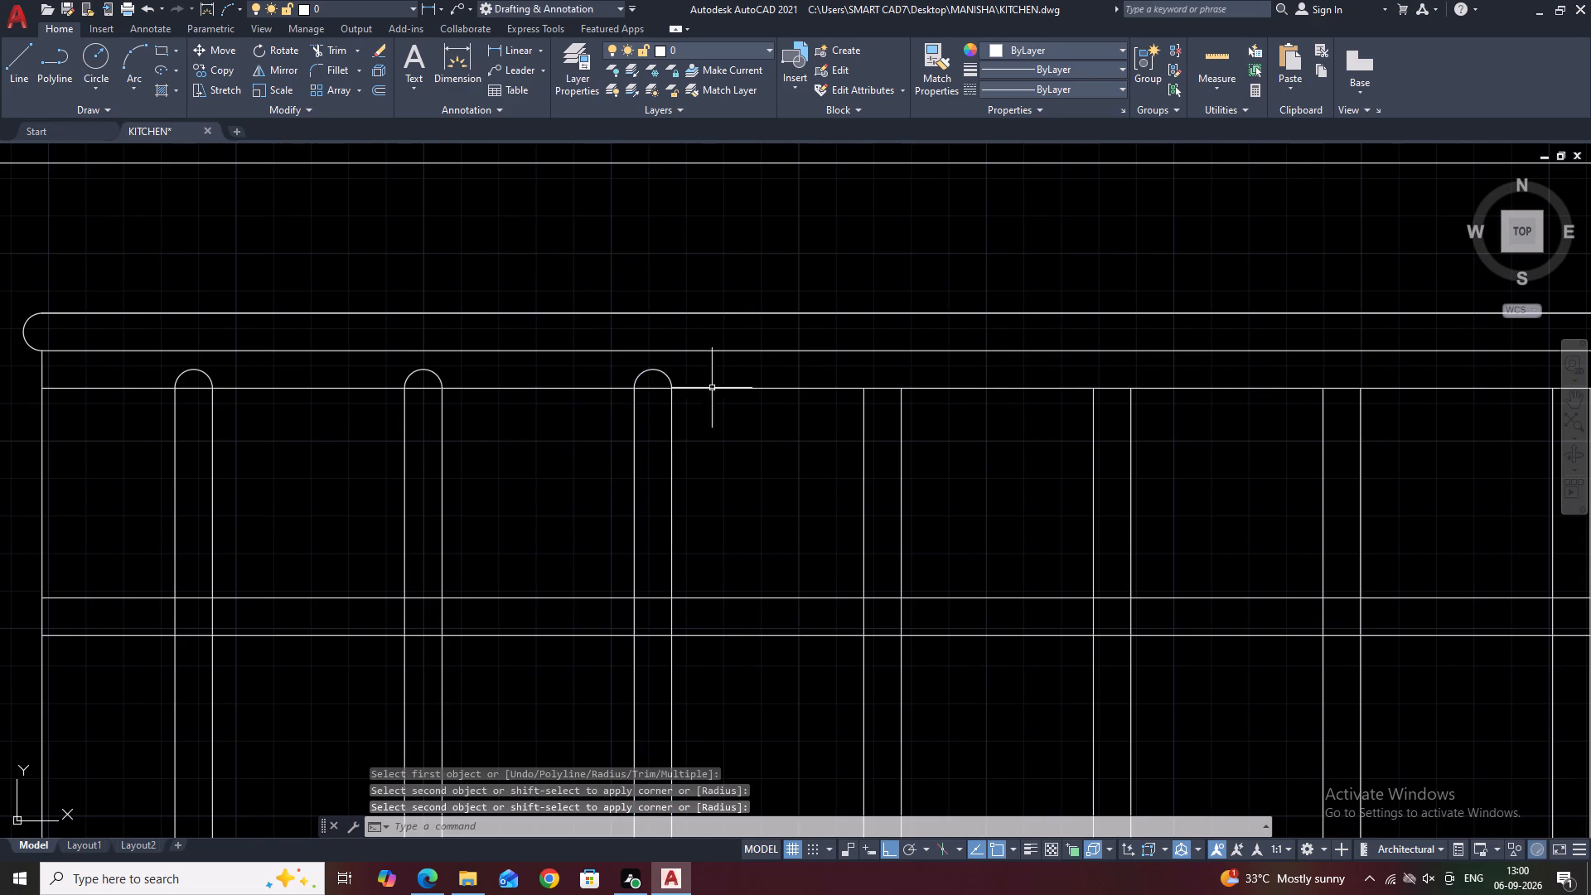
key(space)
click(863, 447)
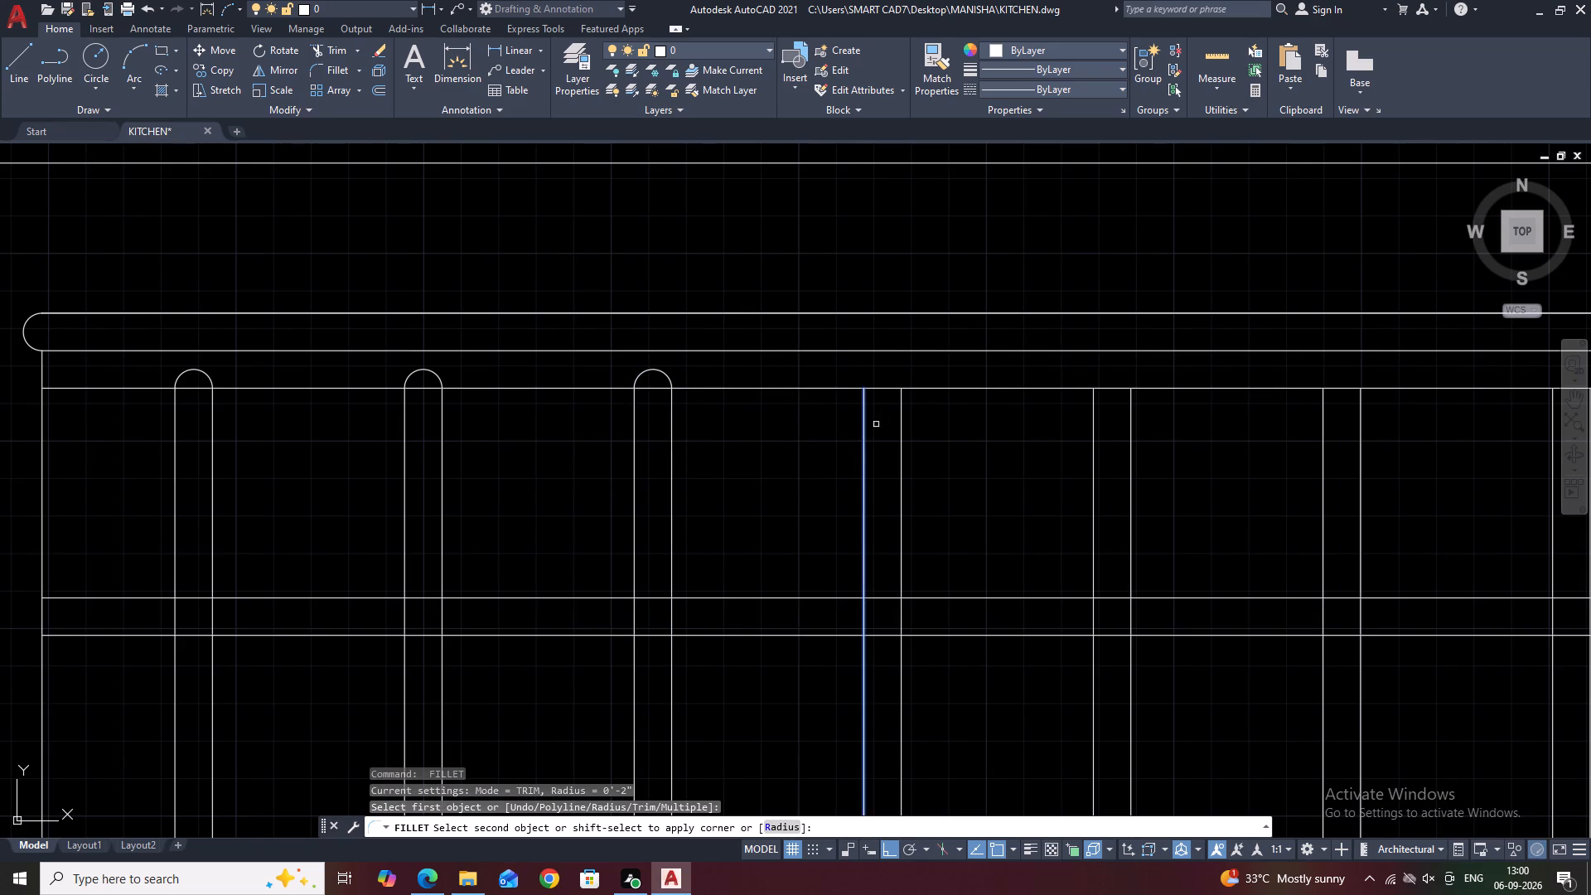
click(903, 427)
middle_drag(774, 349, 496, 362)
key(space)
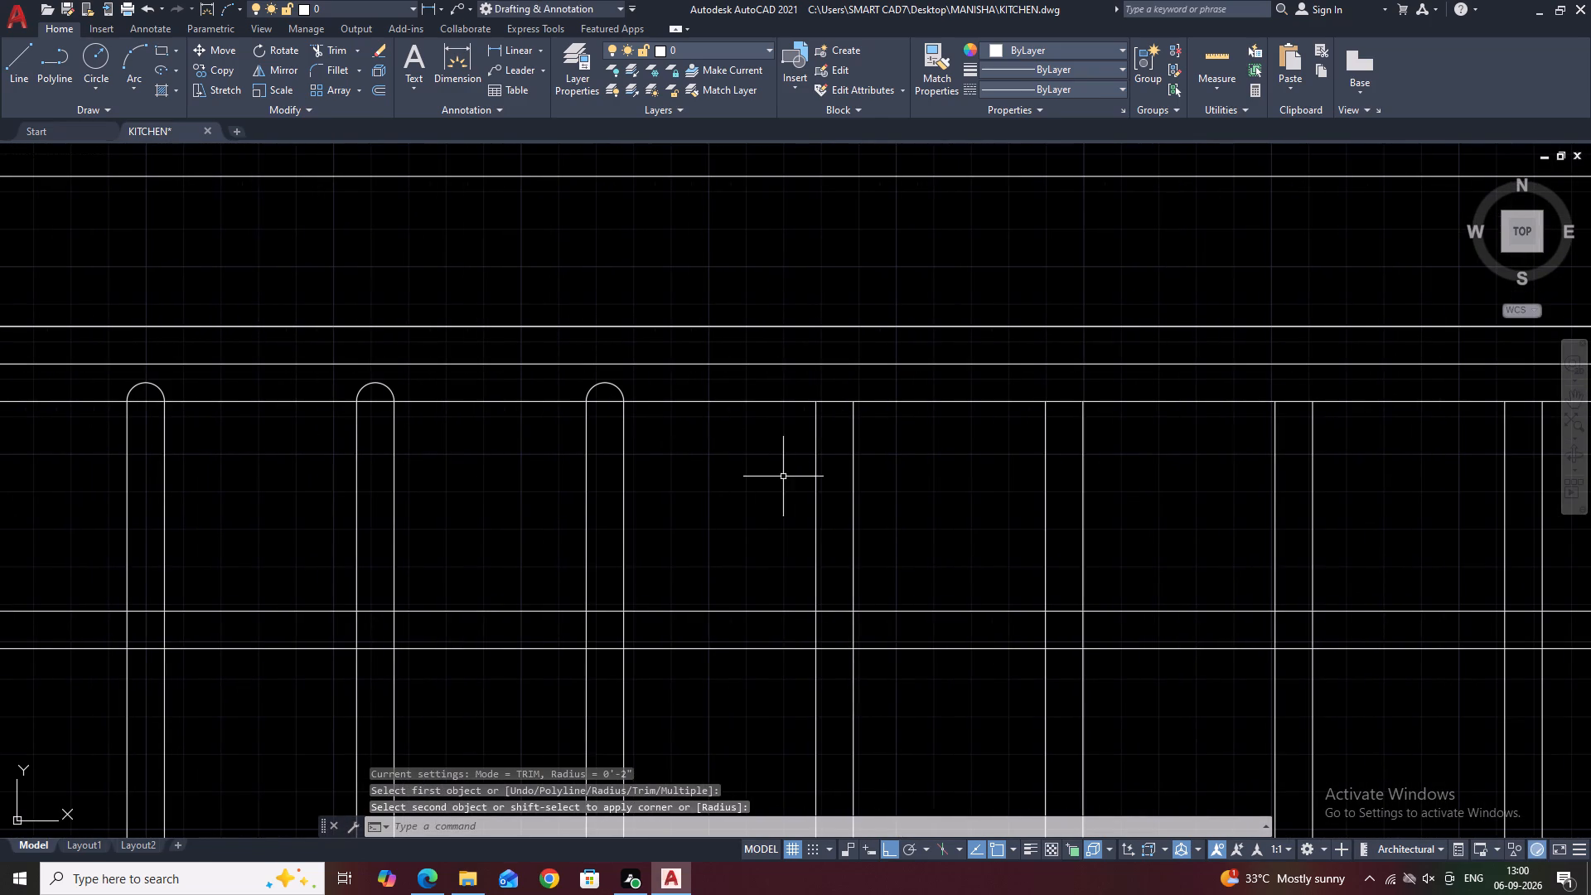
click(815, 462)
click(854, 460)
Fillet the top ends of the sixth, seventh and eighth vertical line pairs into matching rounded caps.
middle_drag(814, 375, 688, 371)
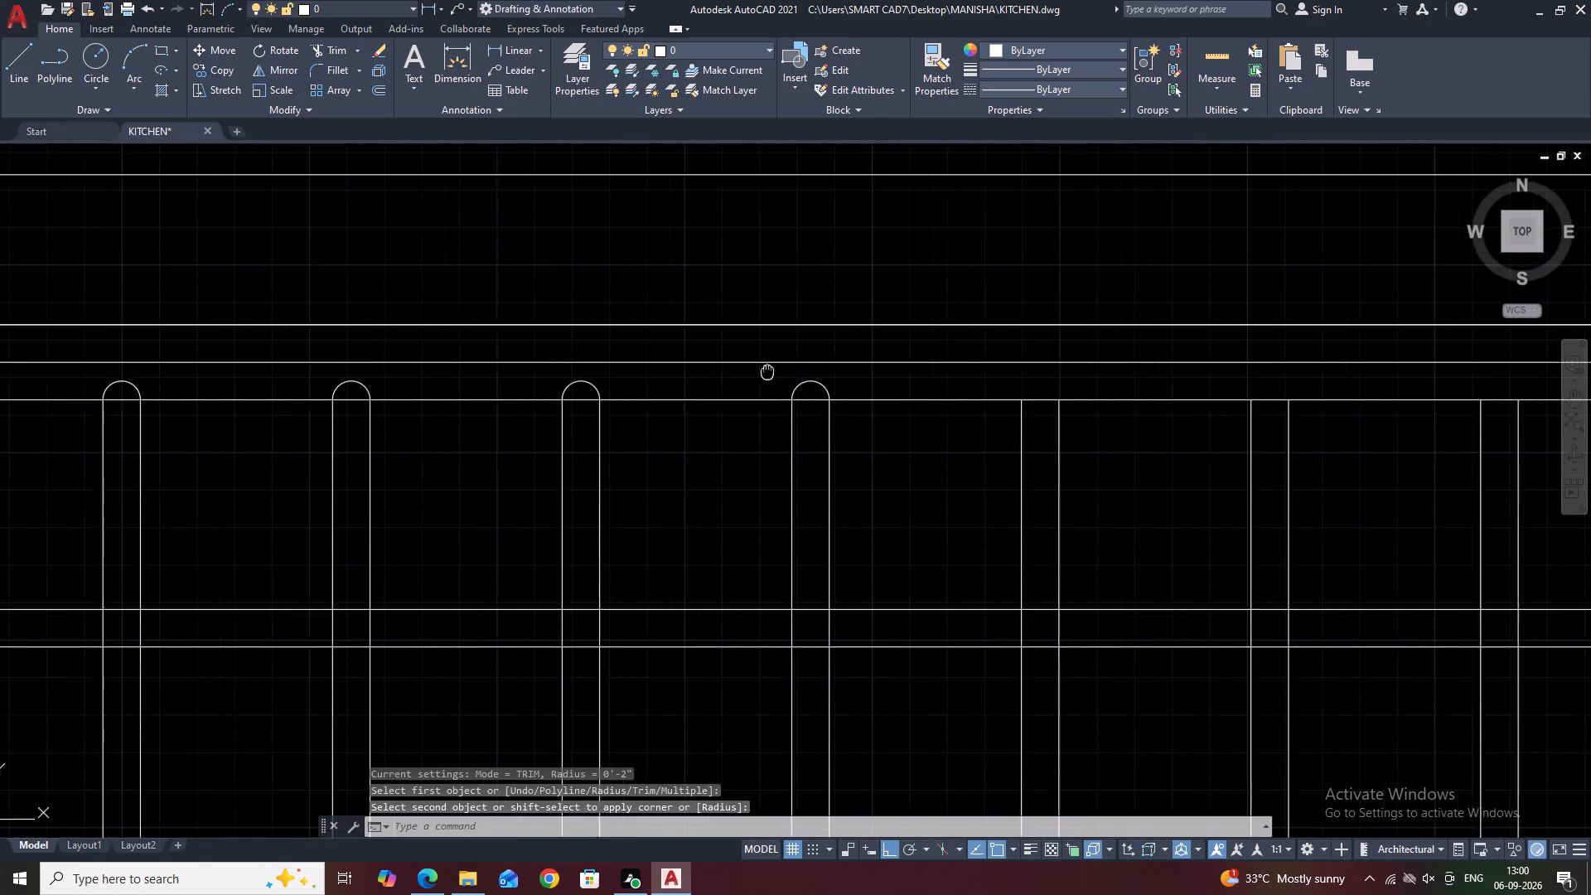
middle_drag(688, 371, 467, 371)
key(space)
click(696, 460)
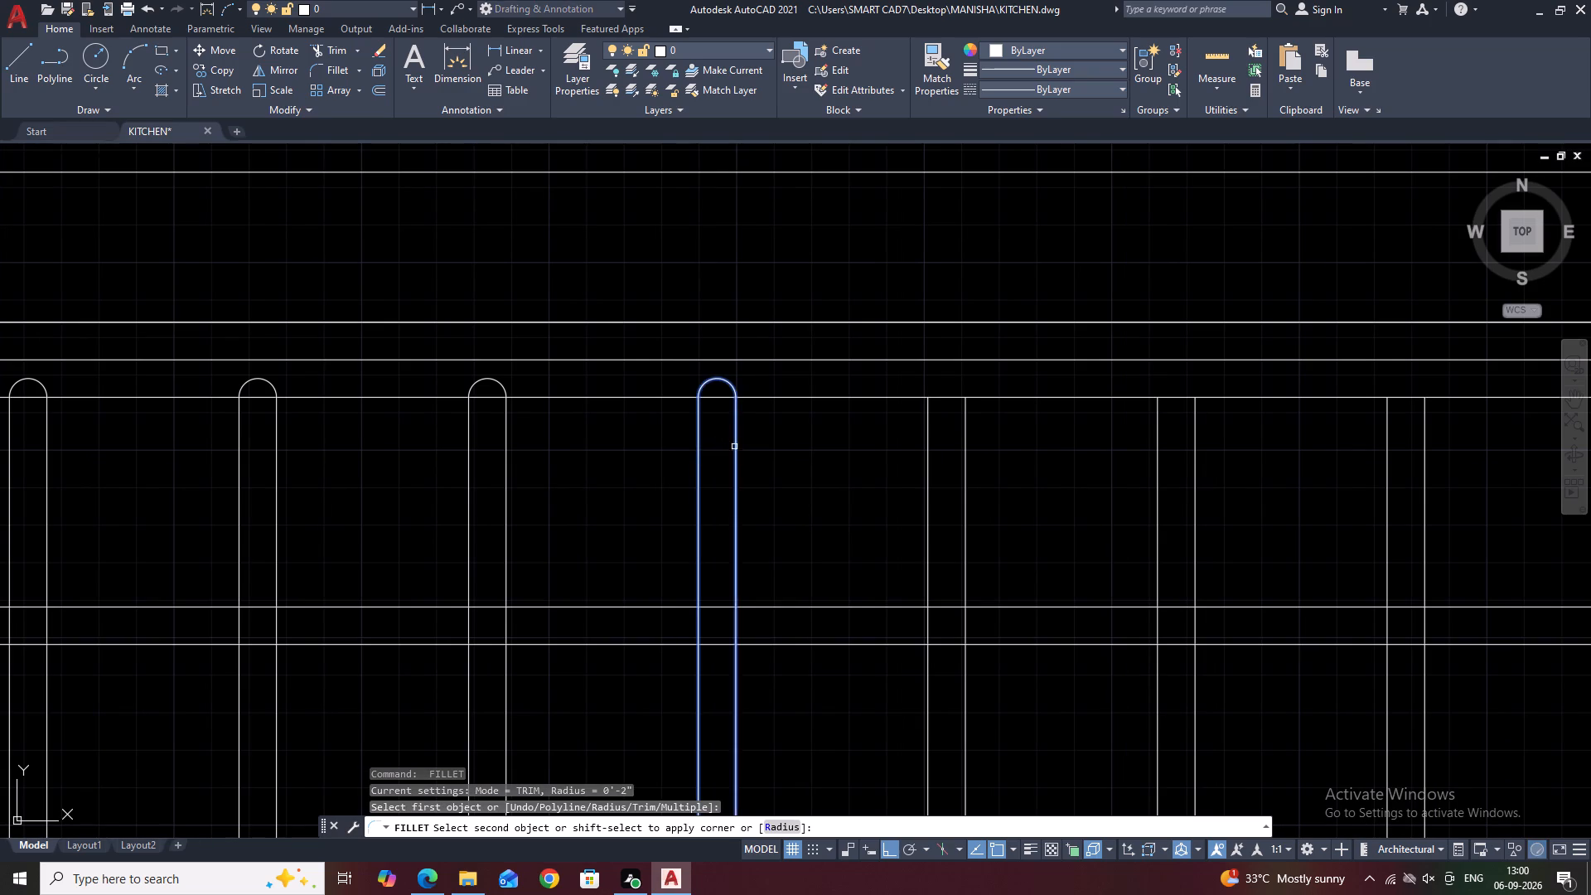
click(737, 451)
middle_drag(996, 427, 583, 408)
key(space)
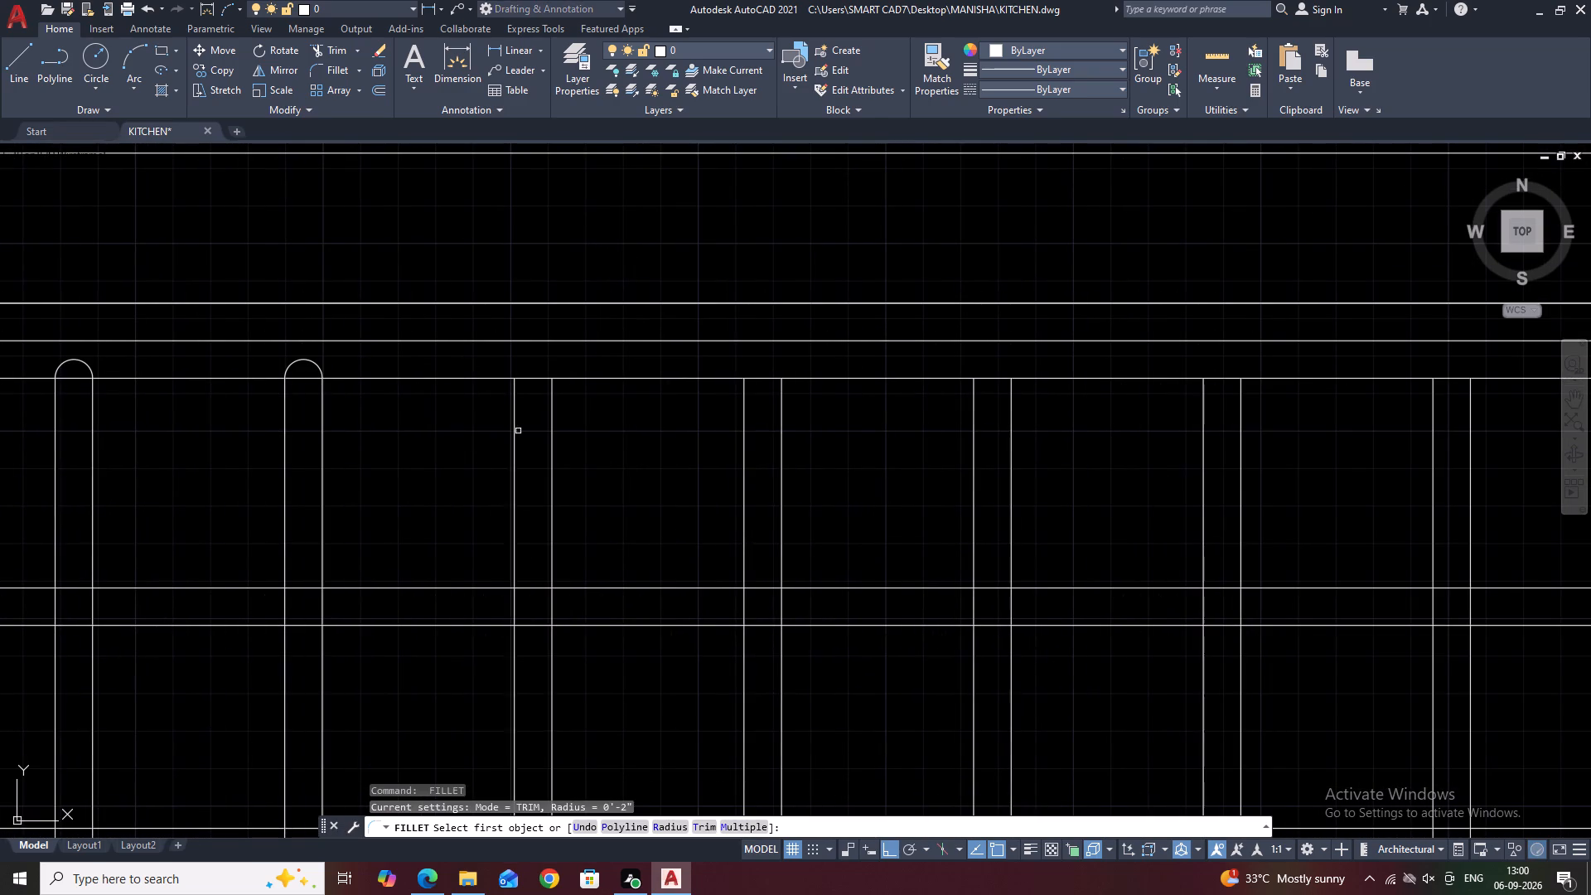
click(513, 430)
click(553, 431)
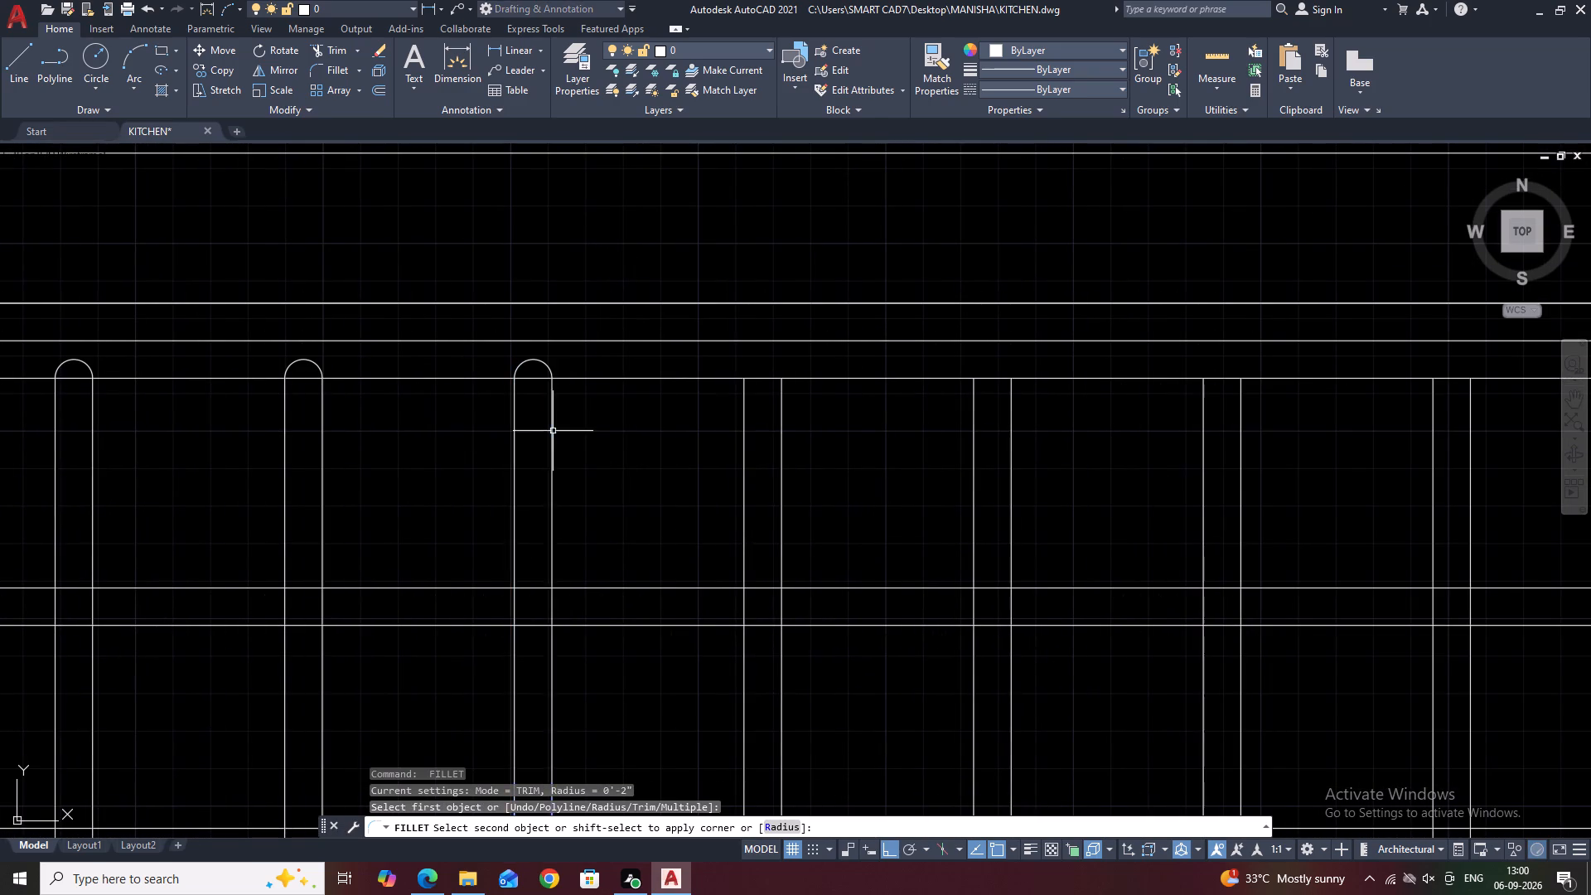
middle_drag(809, 406, 589, 452)
key(space)
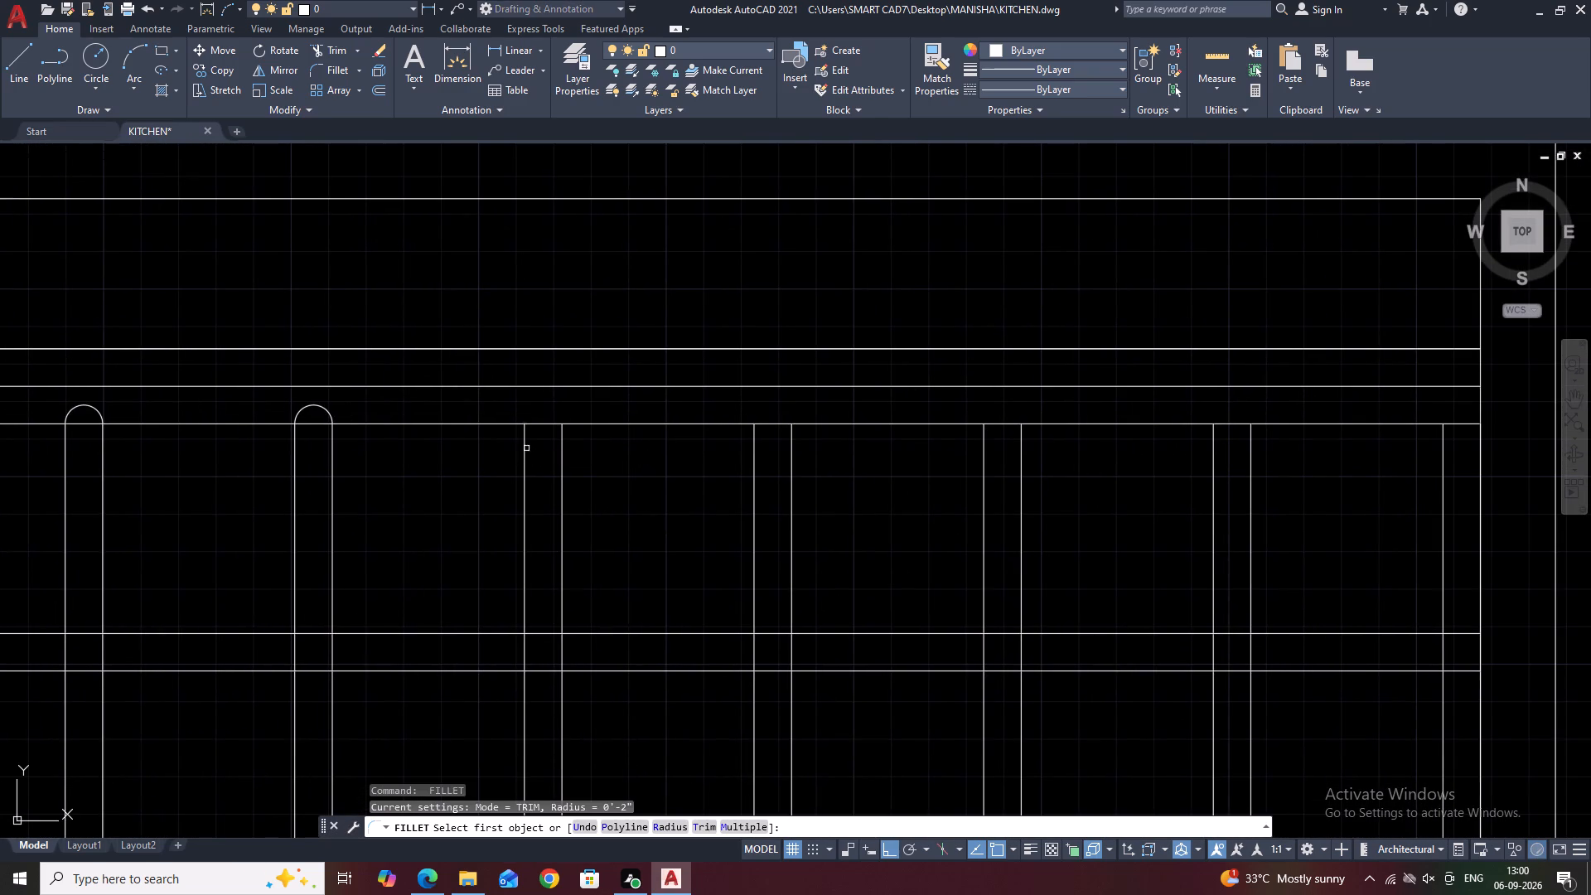
click(525, 447)
click(561, 459)
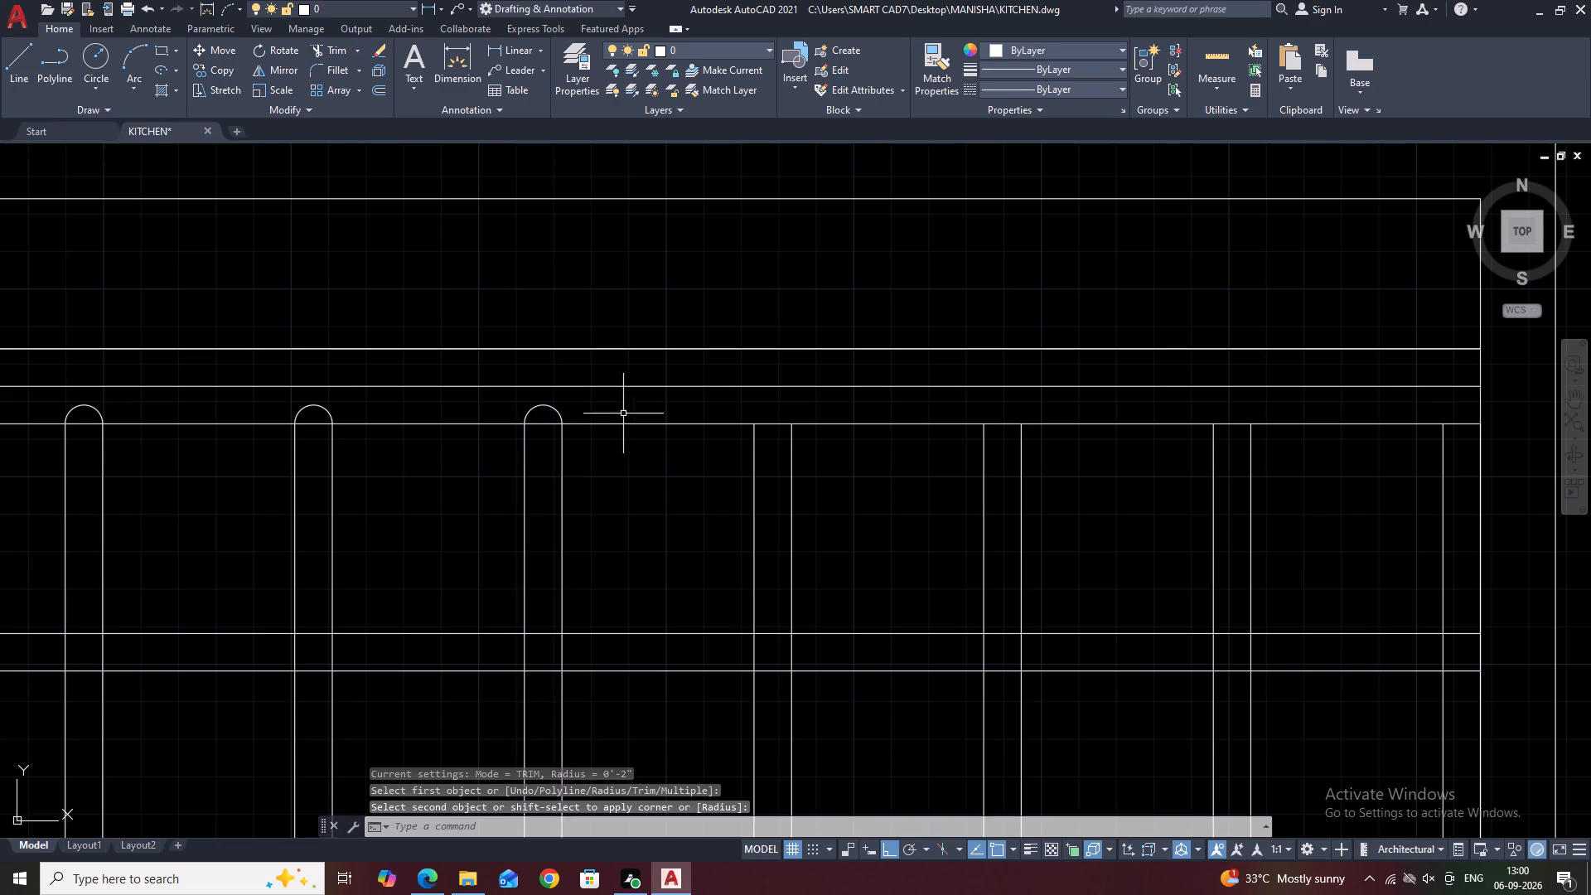
Fillet the top ends of the ninth, tenth and eleventh vertical line pairs into rounded caps below the top rail.
key(space)
click(752, 454)
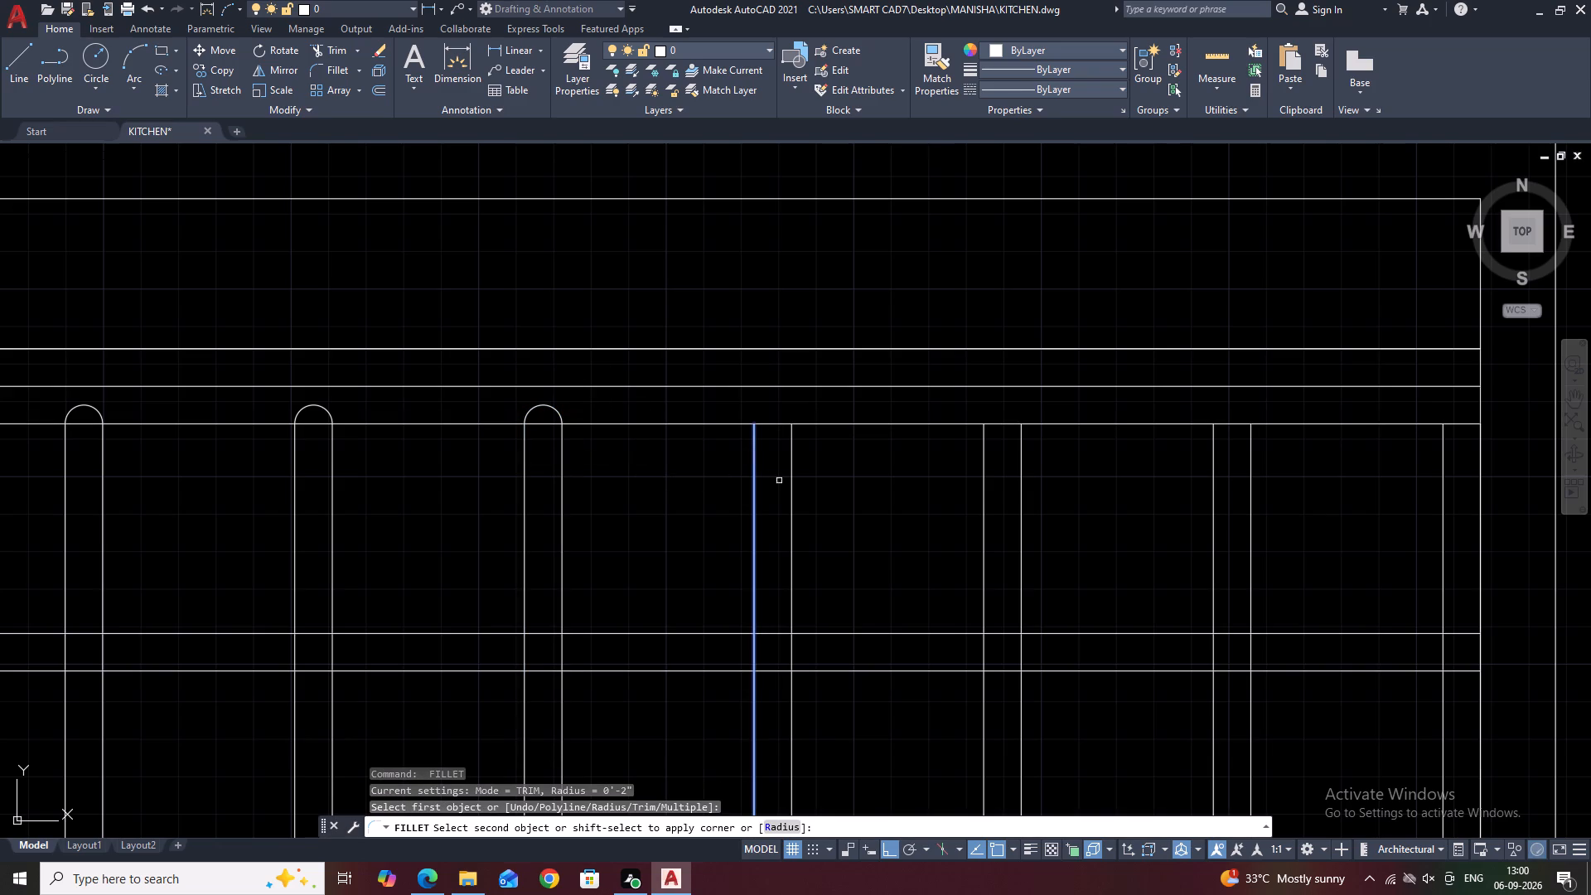
click(794, 456)
middle_drag(1081, 449, 485, 380)
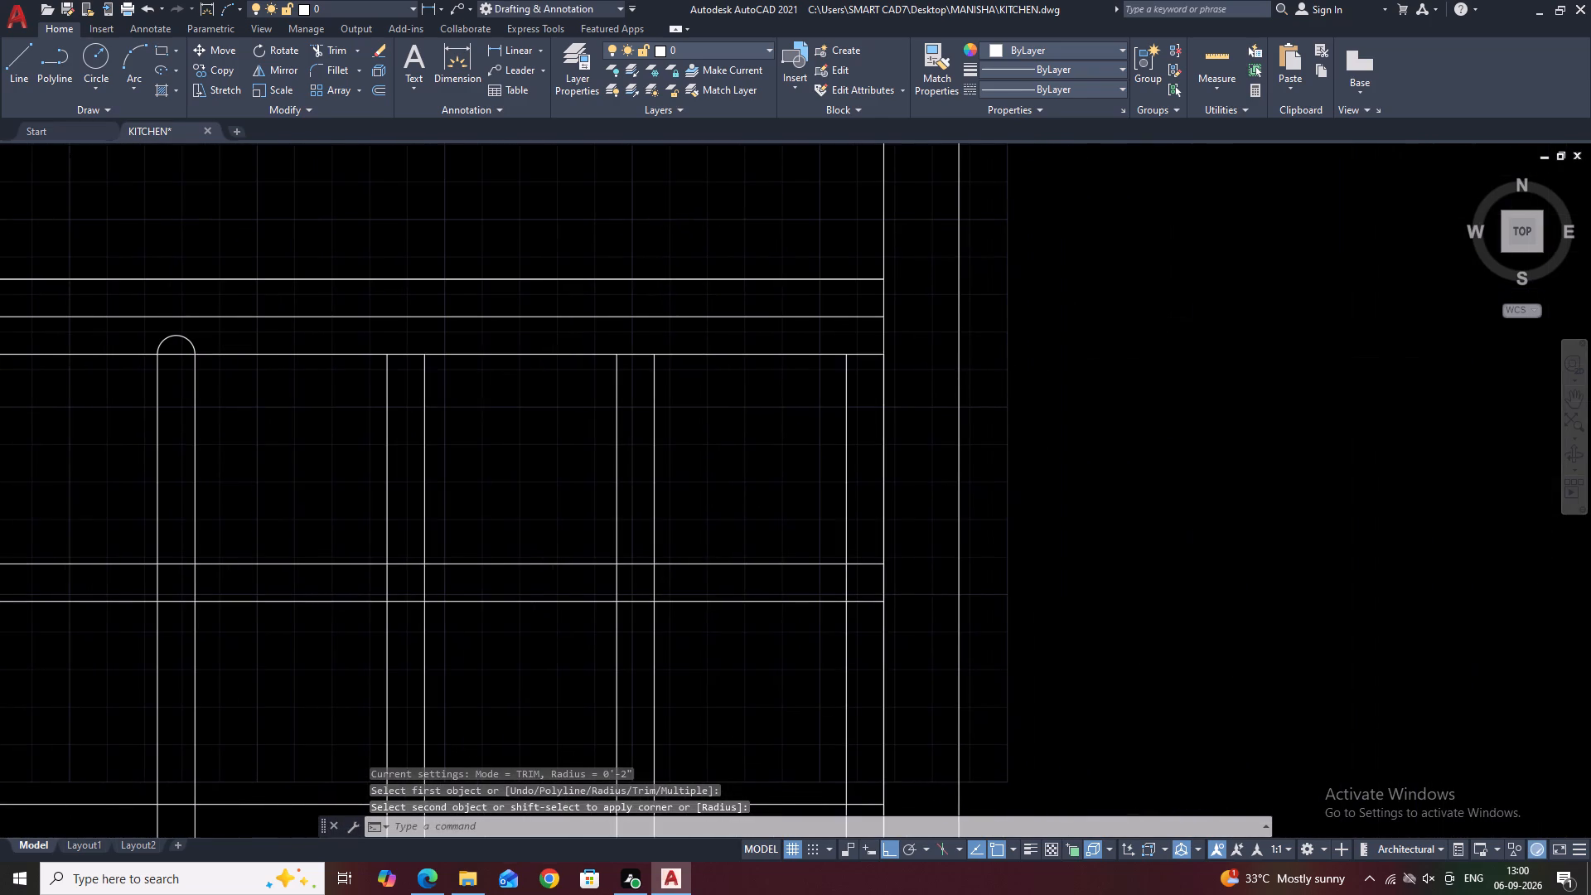
key(space)
click(386, 382)
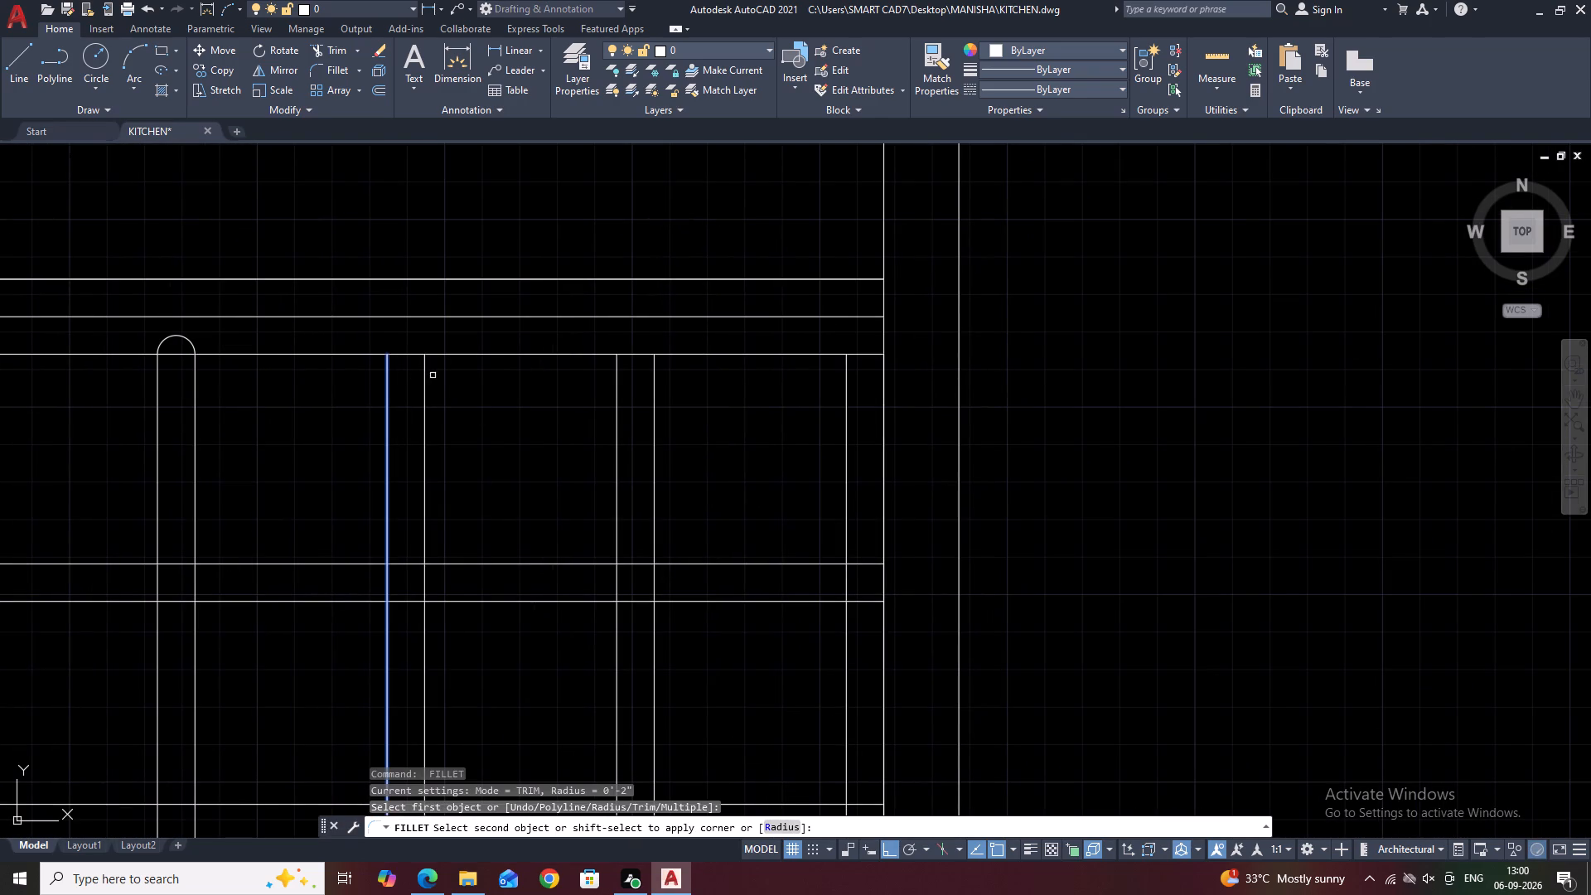
click(423, 394)
key(space)
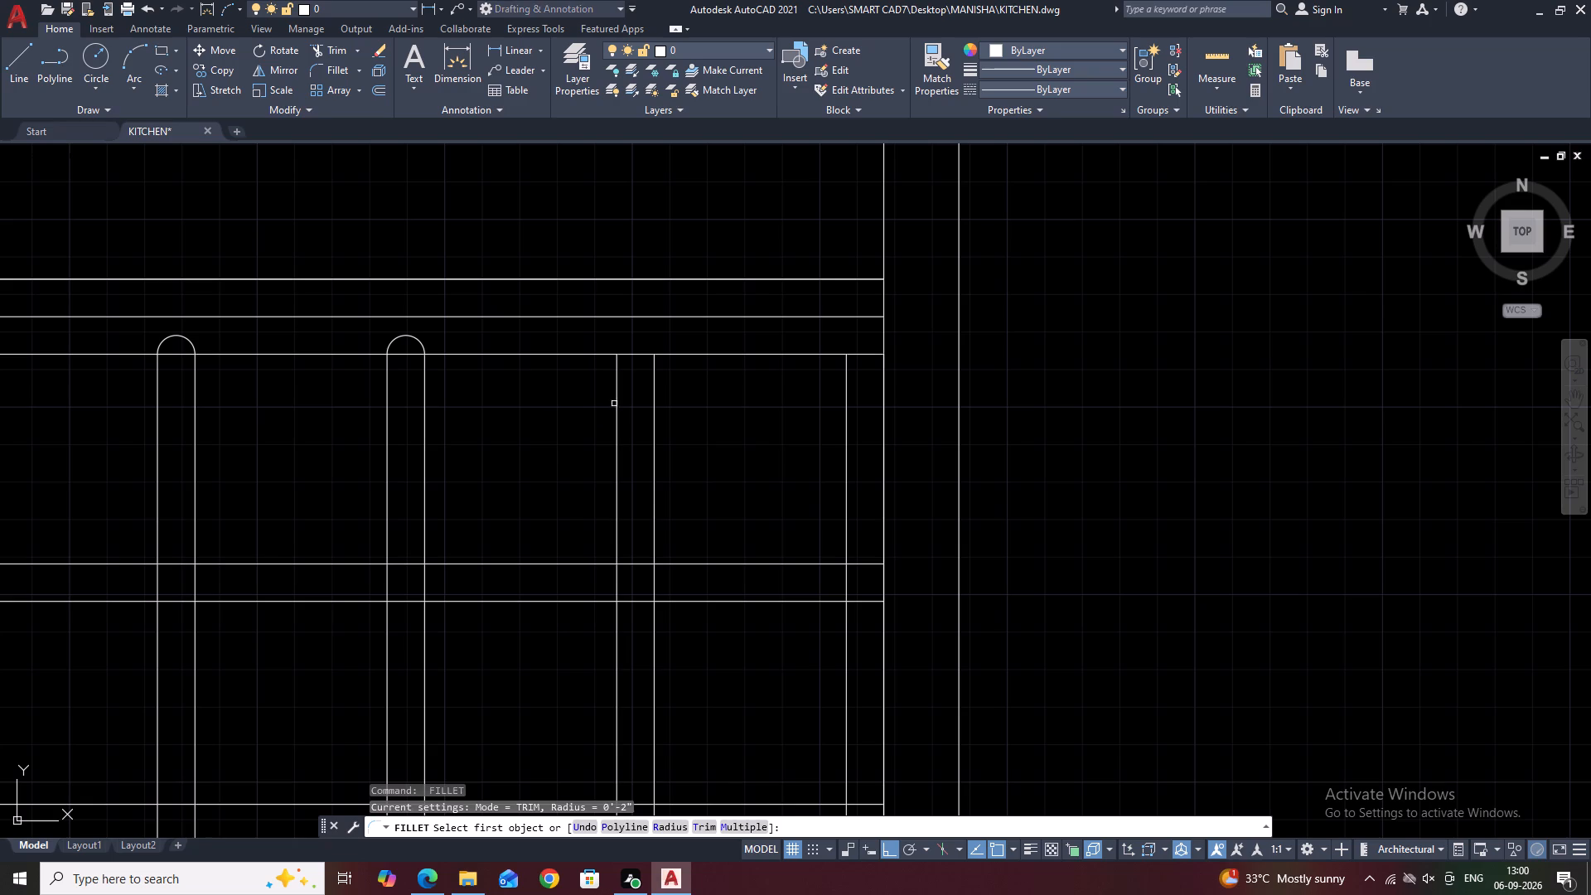
click(615, 404)
click(655, 390)
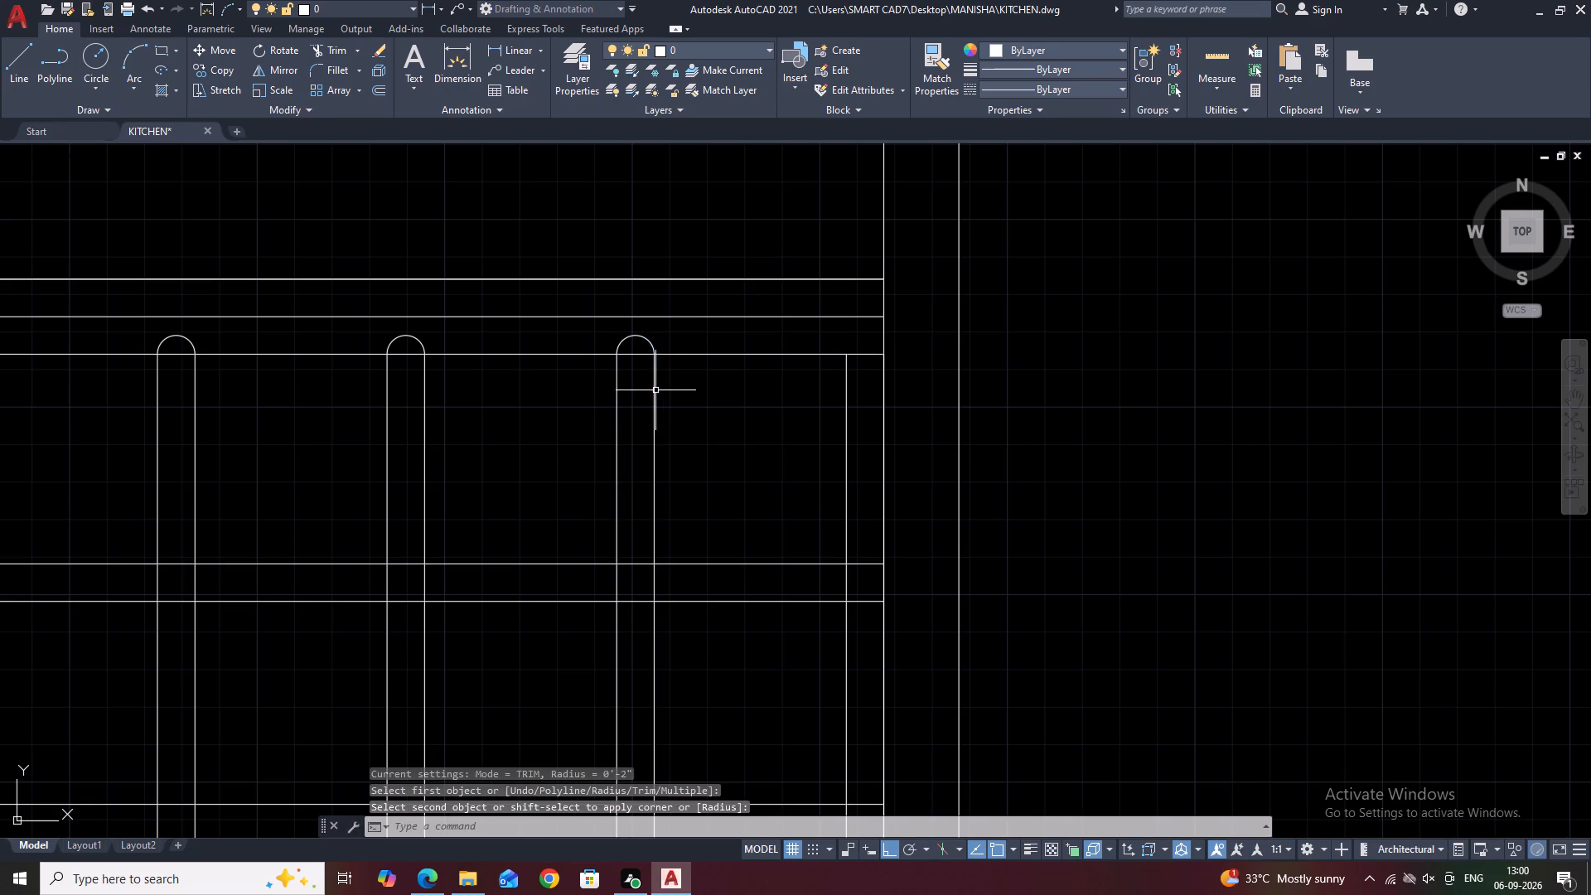
Round the top end of the twelfth pair by filleting the last vertical line with the panel's right edge line.
key(space)
click(846, 380)
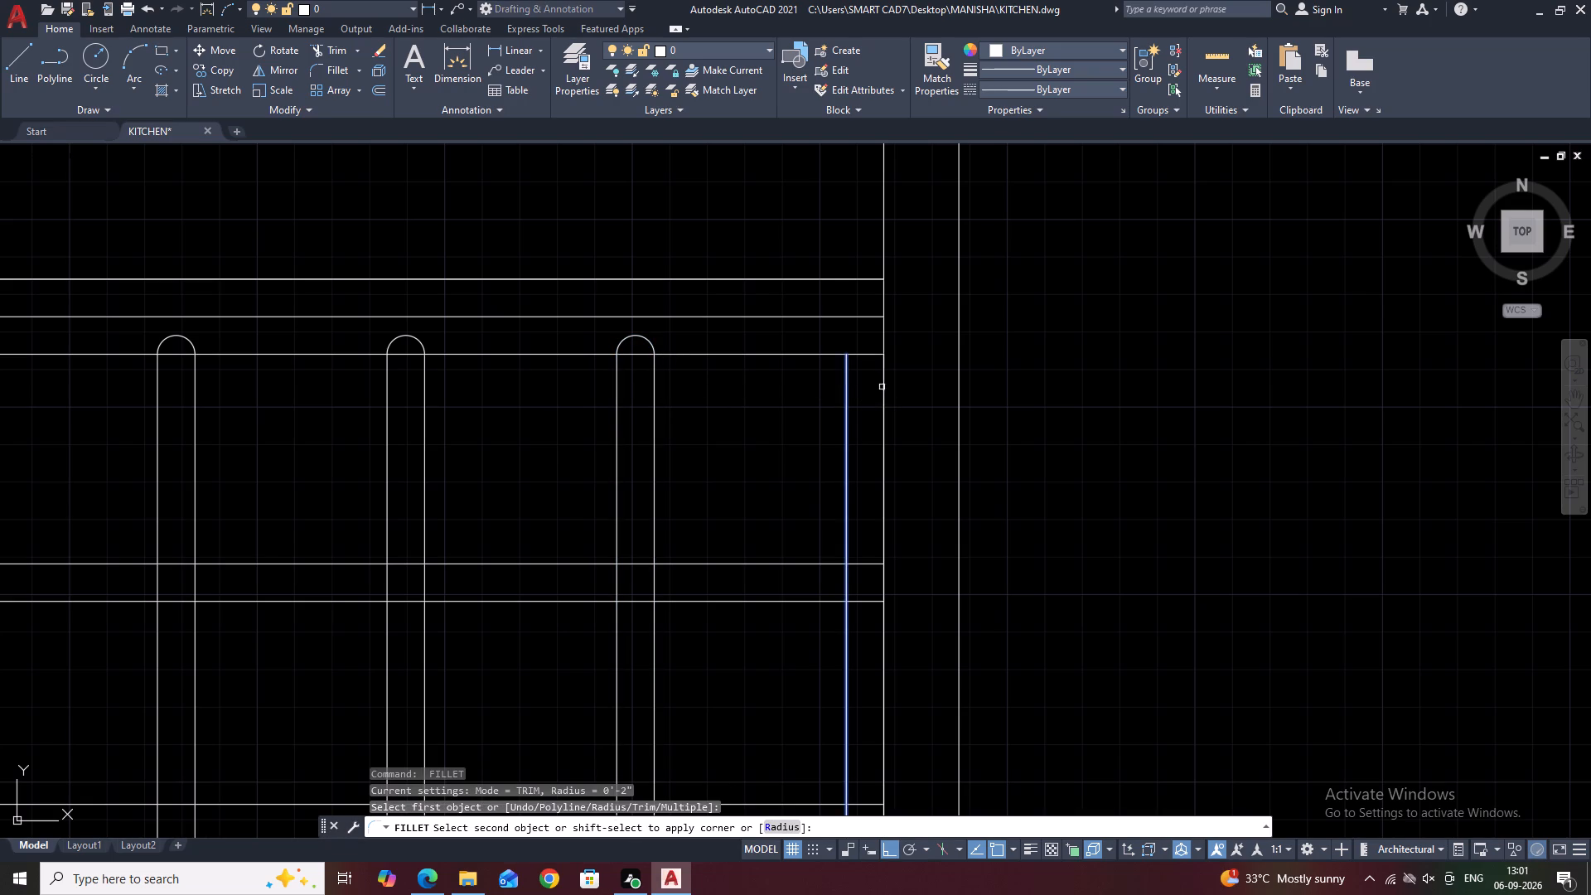
click(887, 392)
scroll(734, 312, down, 1)
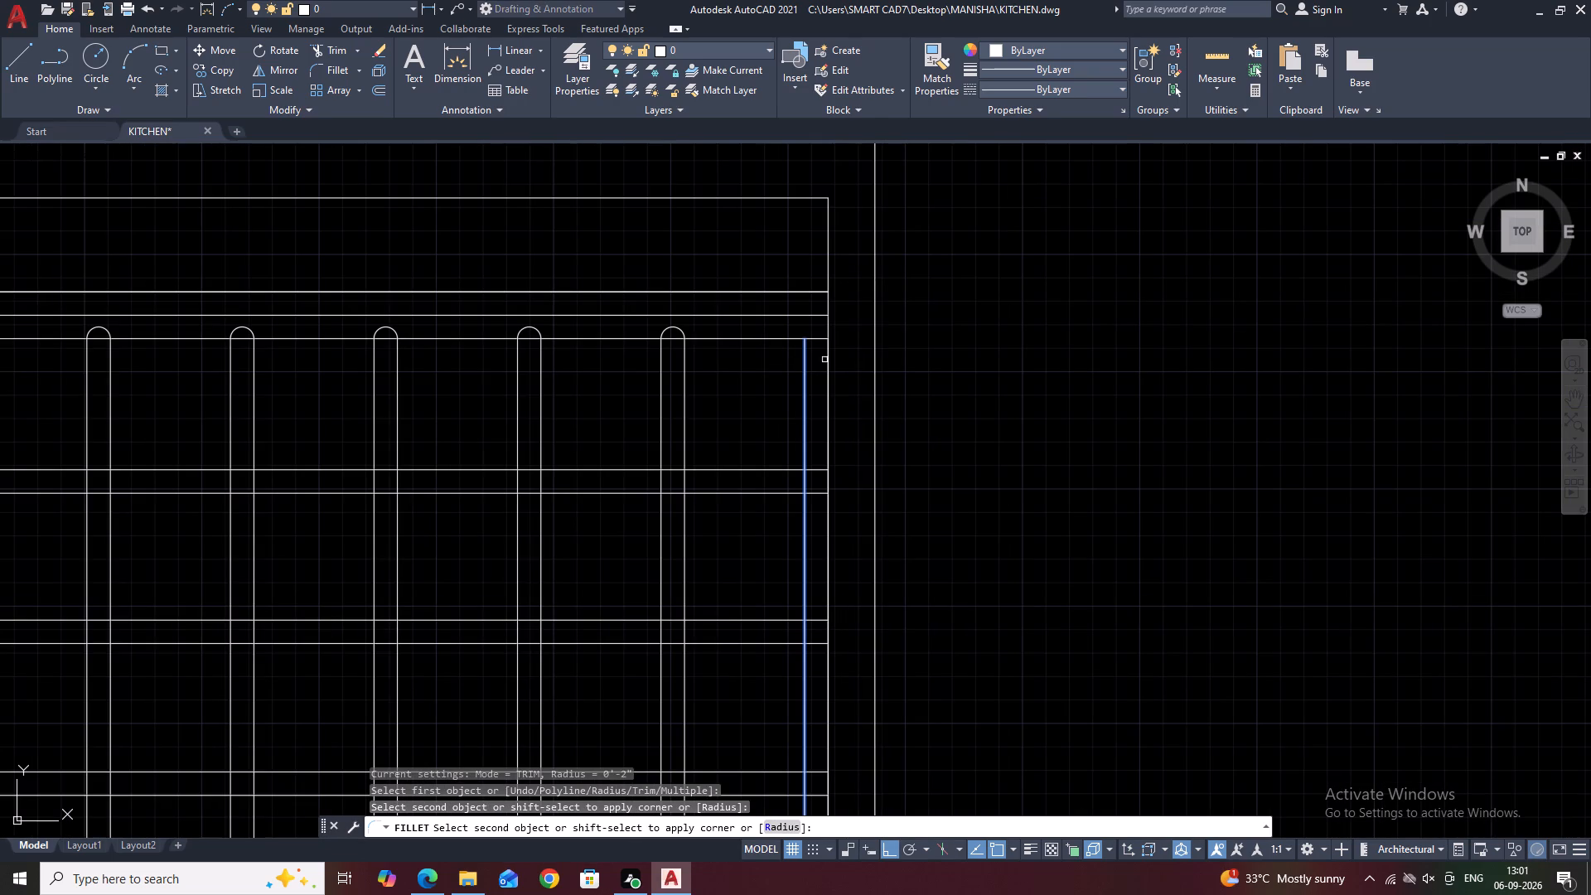
click(828, 357)
Fillet the bottom ends of the first three vertical line pairs, counted from the panel's left edge, into rounded caps.
scroll(732, 297, down, 4)
middle_drag(816, 452, 871, 338)
key(space)
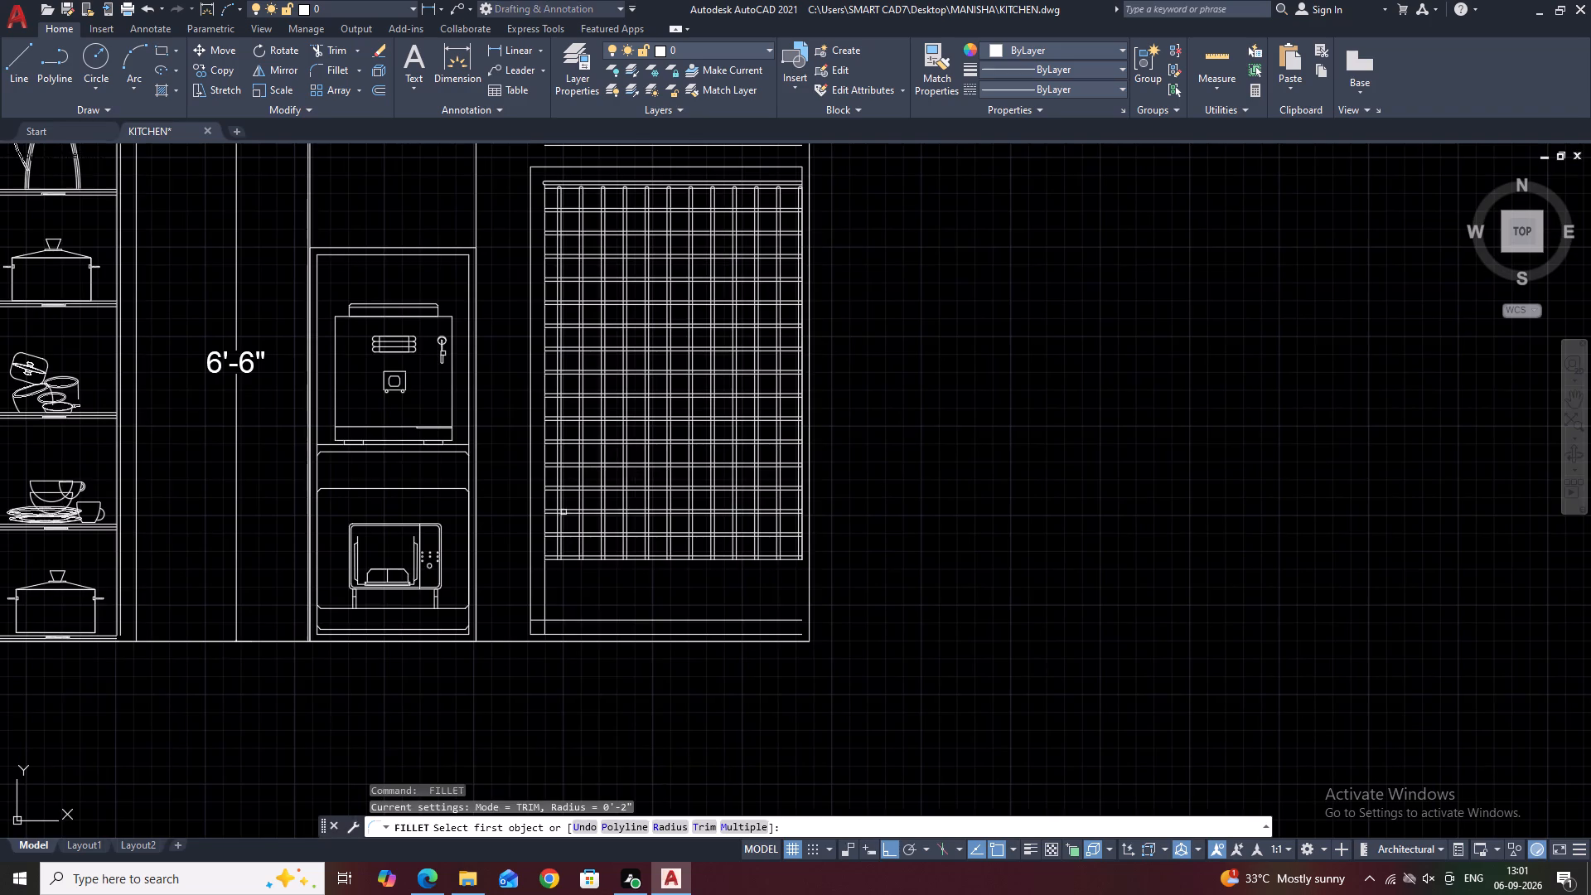
scroll(543, 537, up, 5)
middle_drag(689, 515, 743, 334)
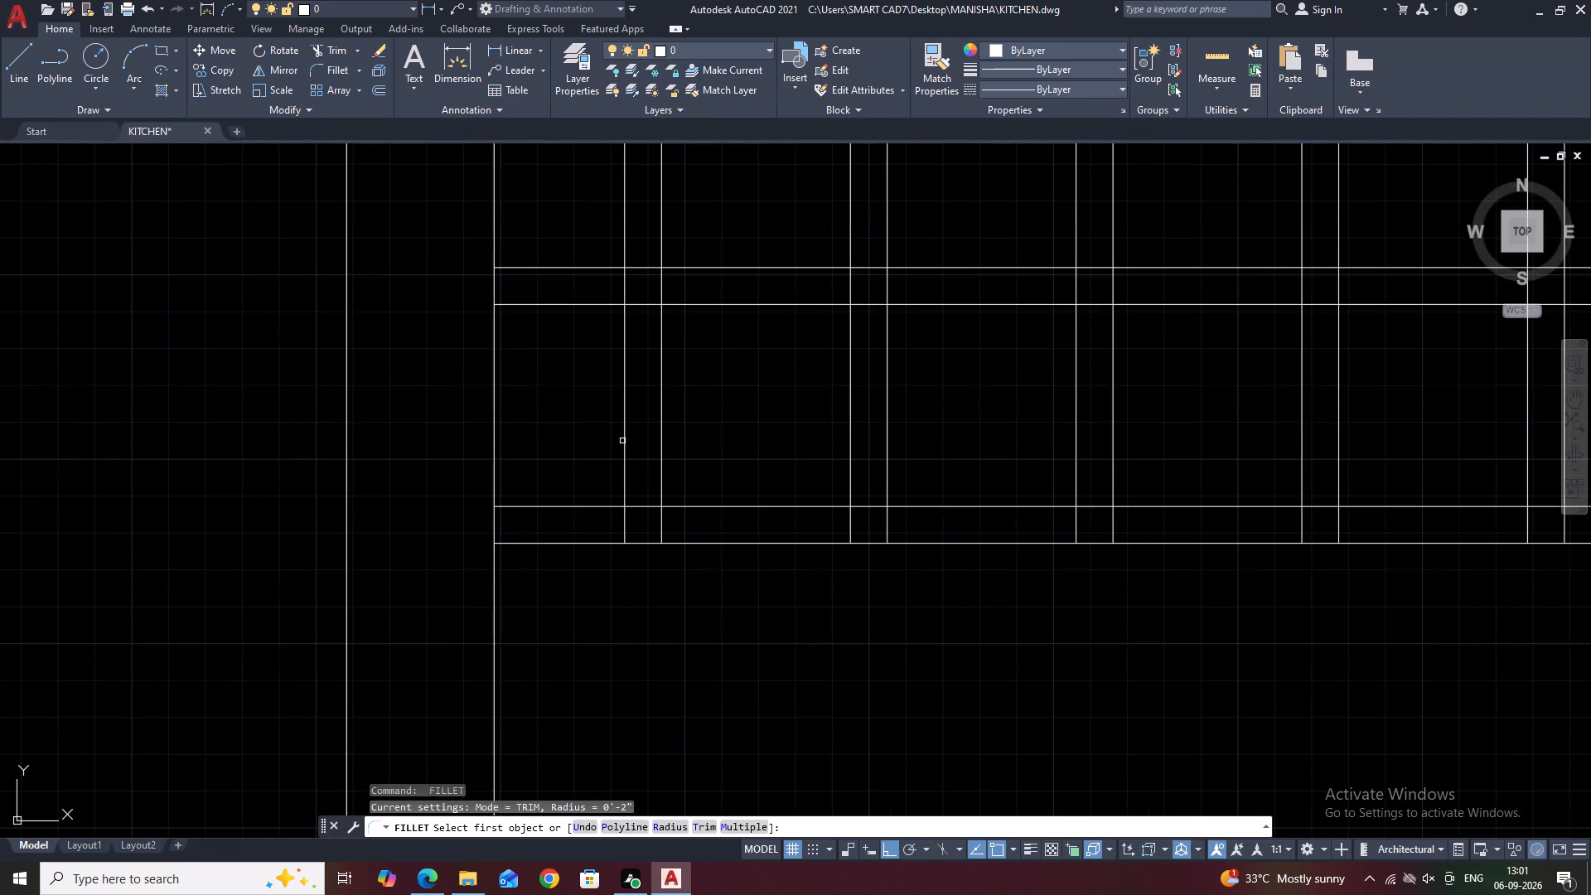
click(623, 441)
click(661, 446)
key(space)
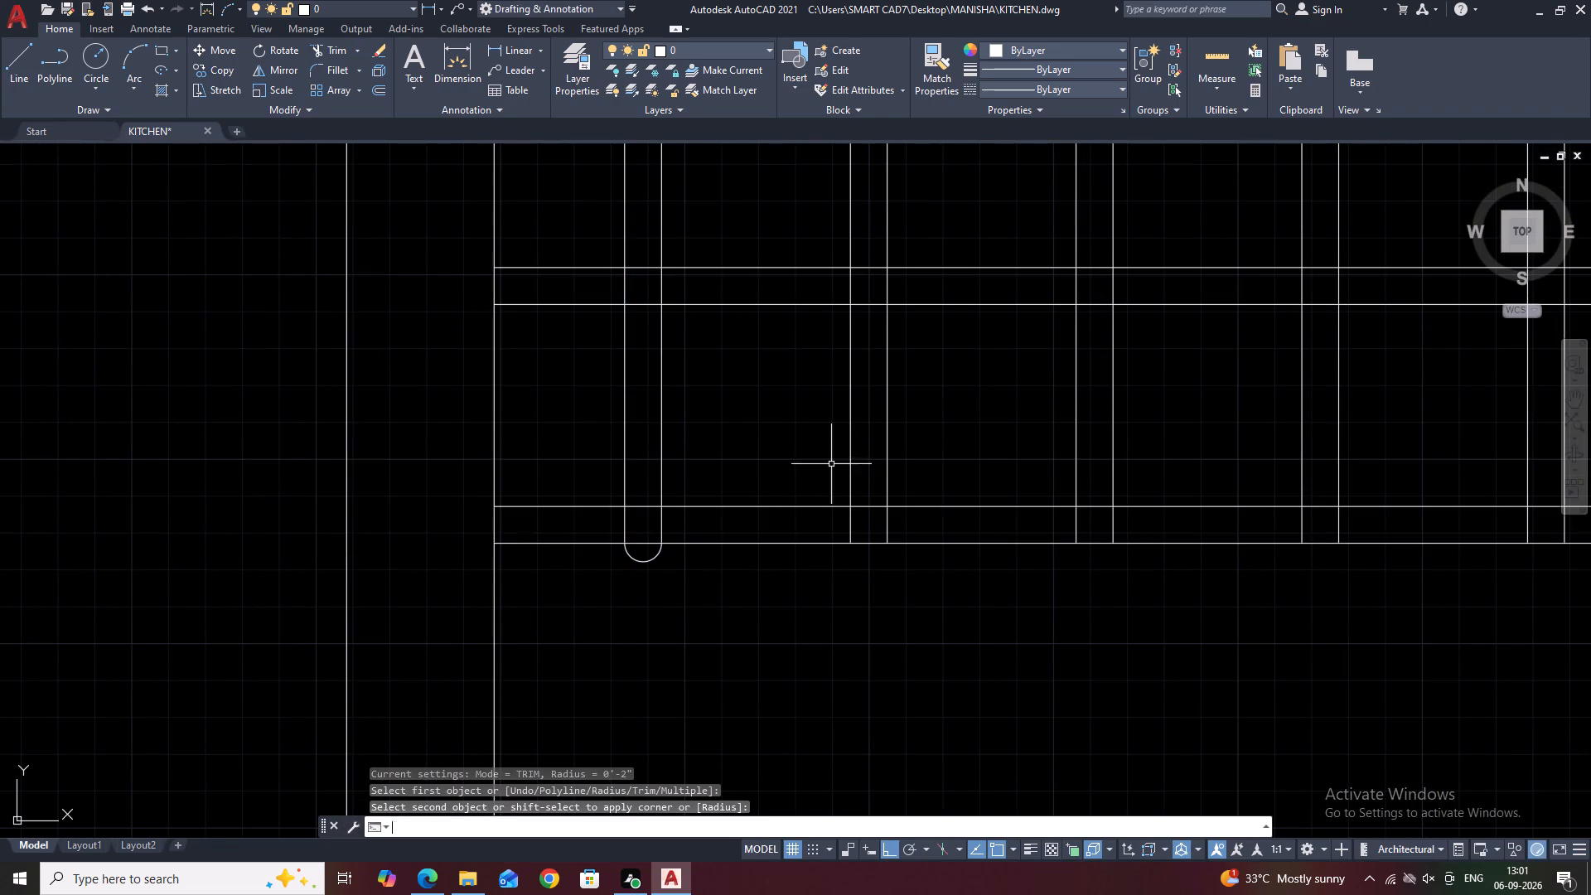
click(852, 446)
click(887, 453)
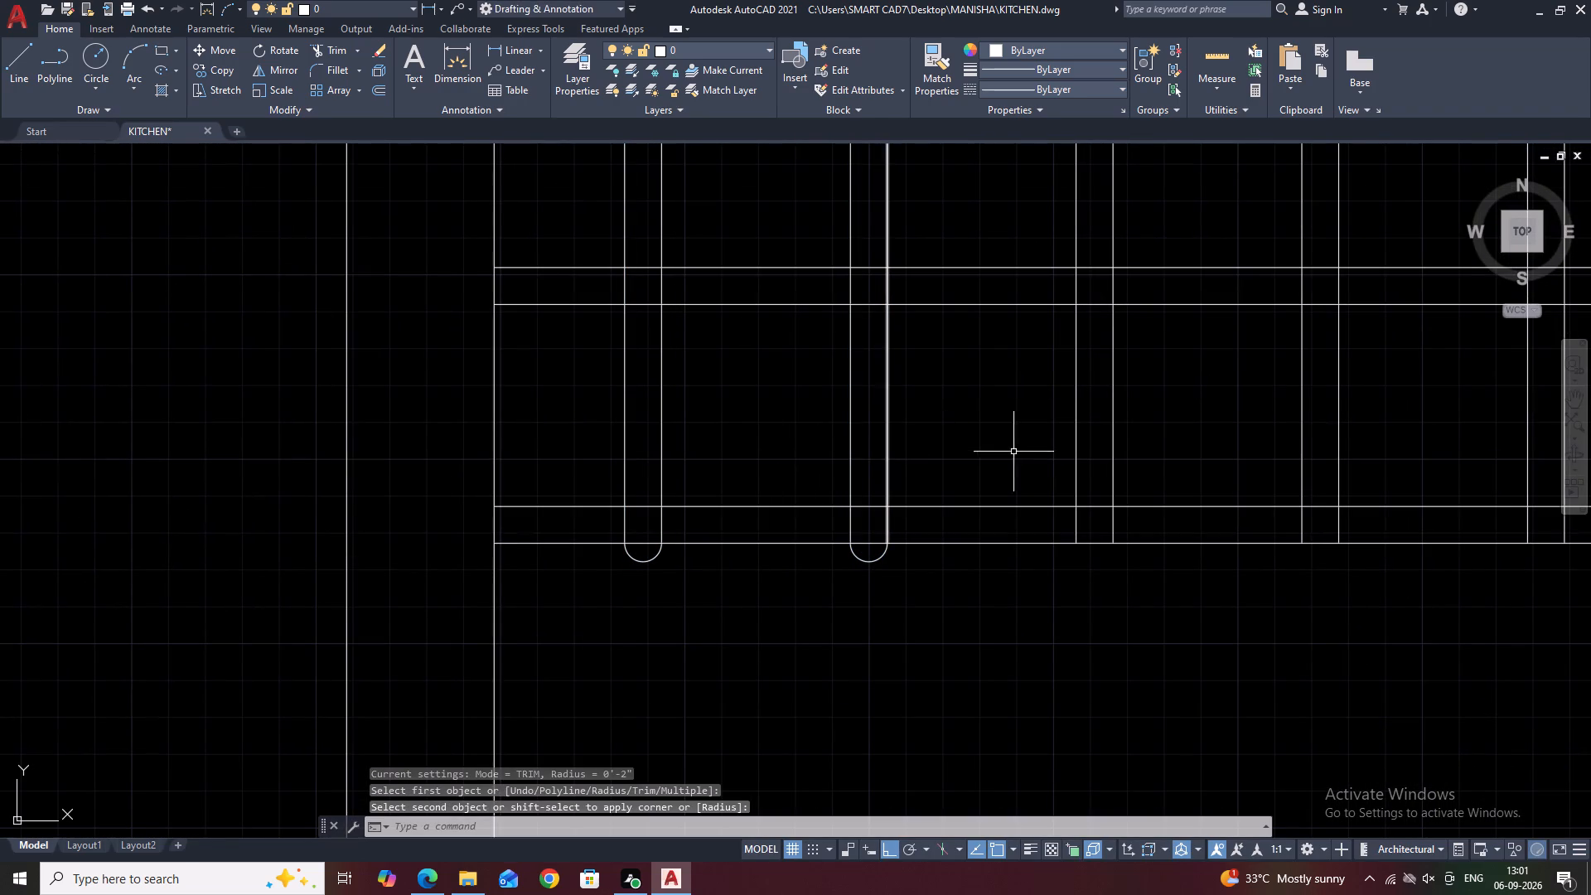
middle_drag(1016, 452, 681, 392)
key(space)
click(739, 409)
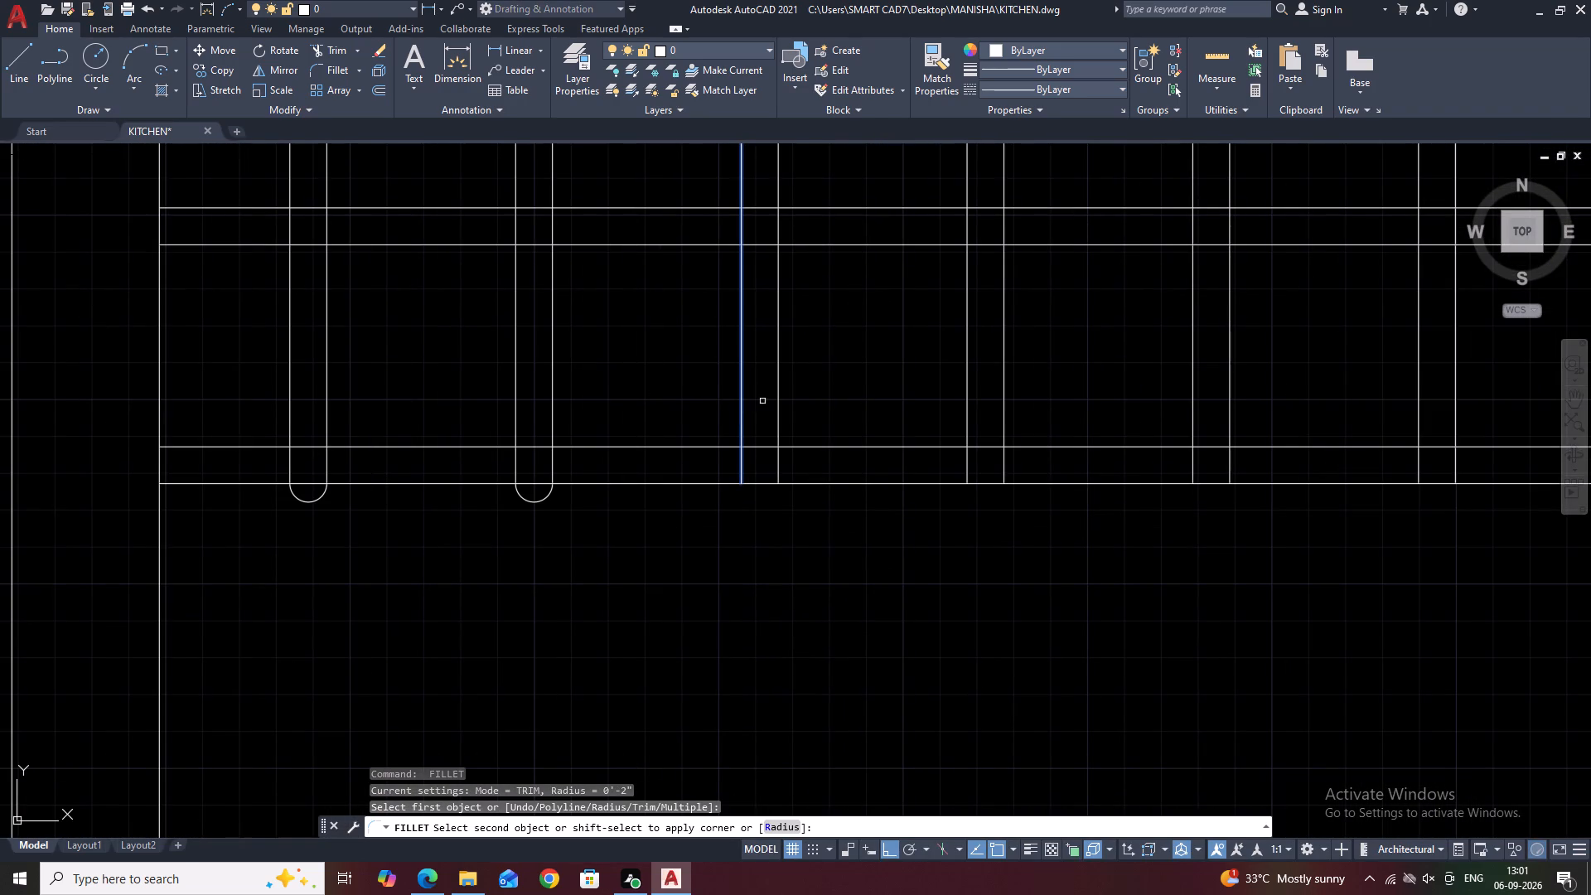
click(781, 410)
Fillet the bottom ends of the fourth, fifth and sixth vertical line pairs into matching rounded caps.
middle_drag(865, 358, 533, 356)
key(space)
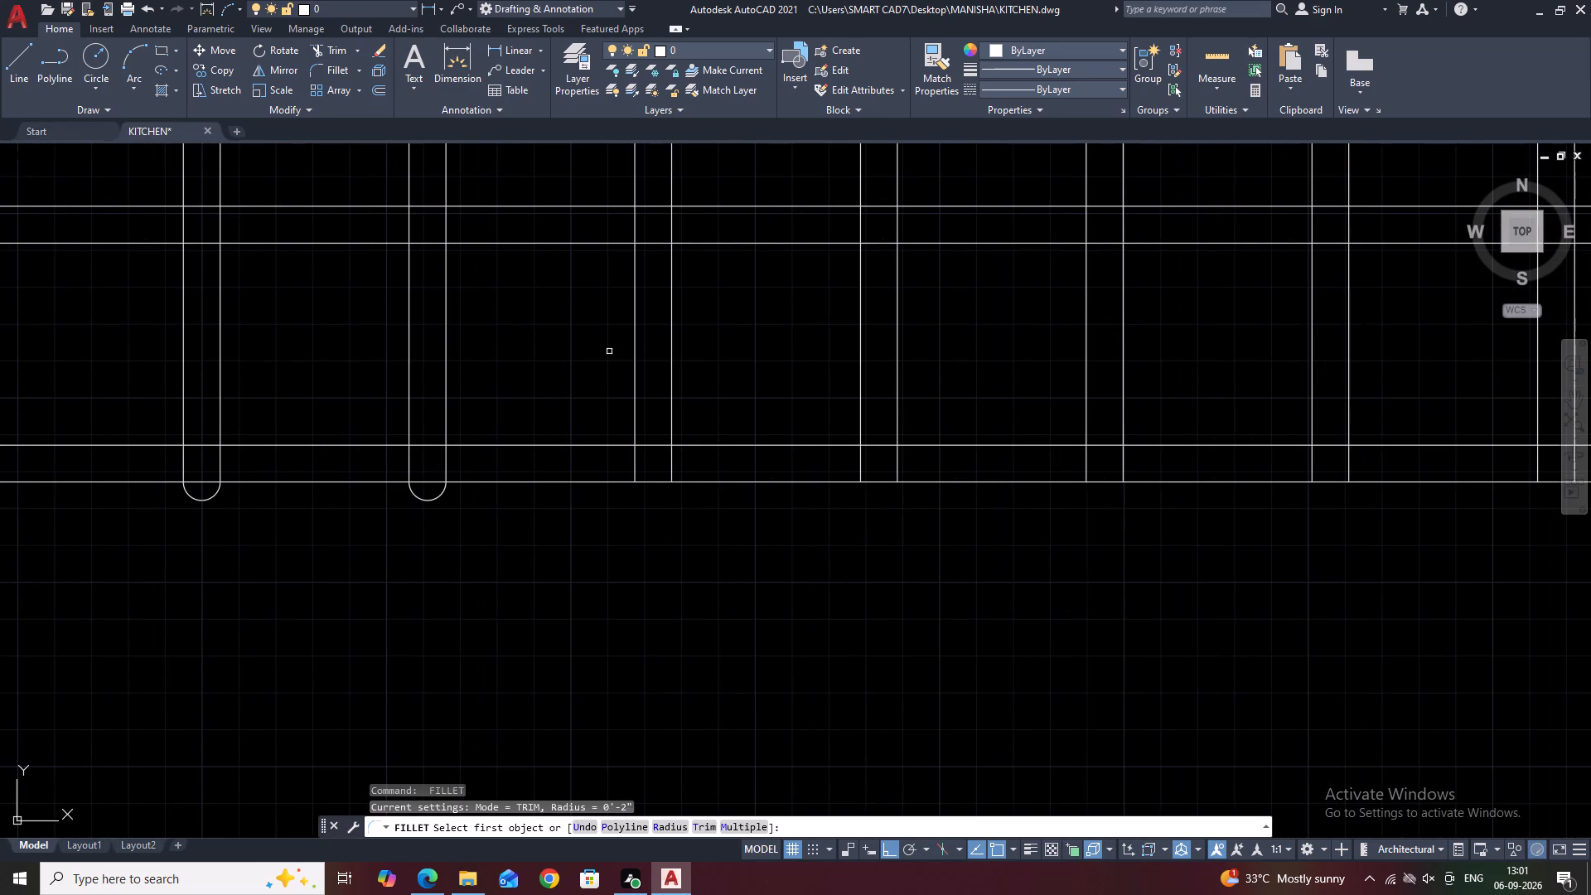
click(636, 386)
click(673, 387)
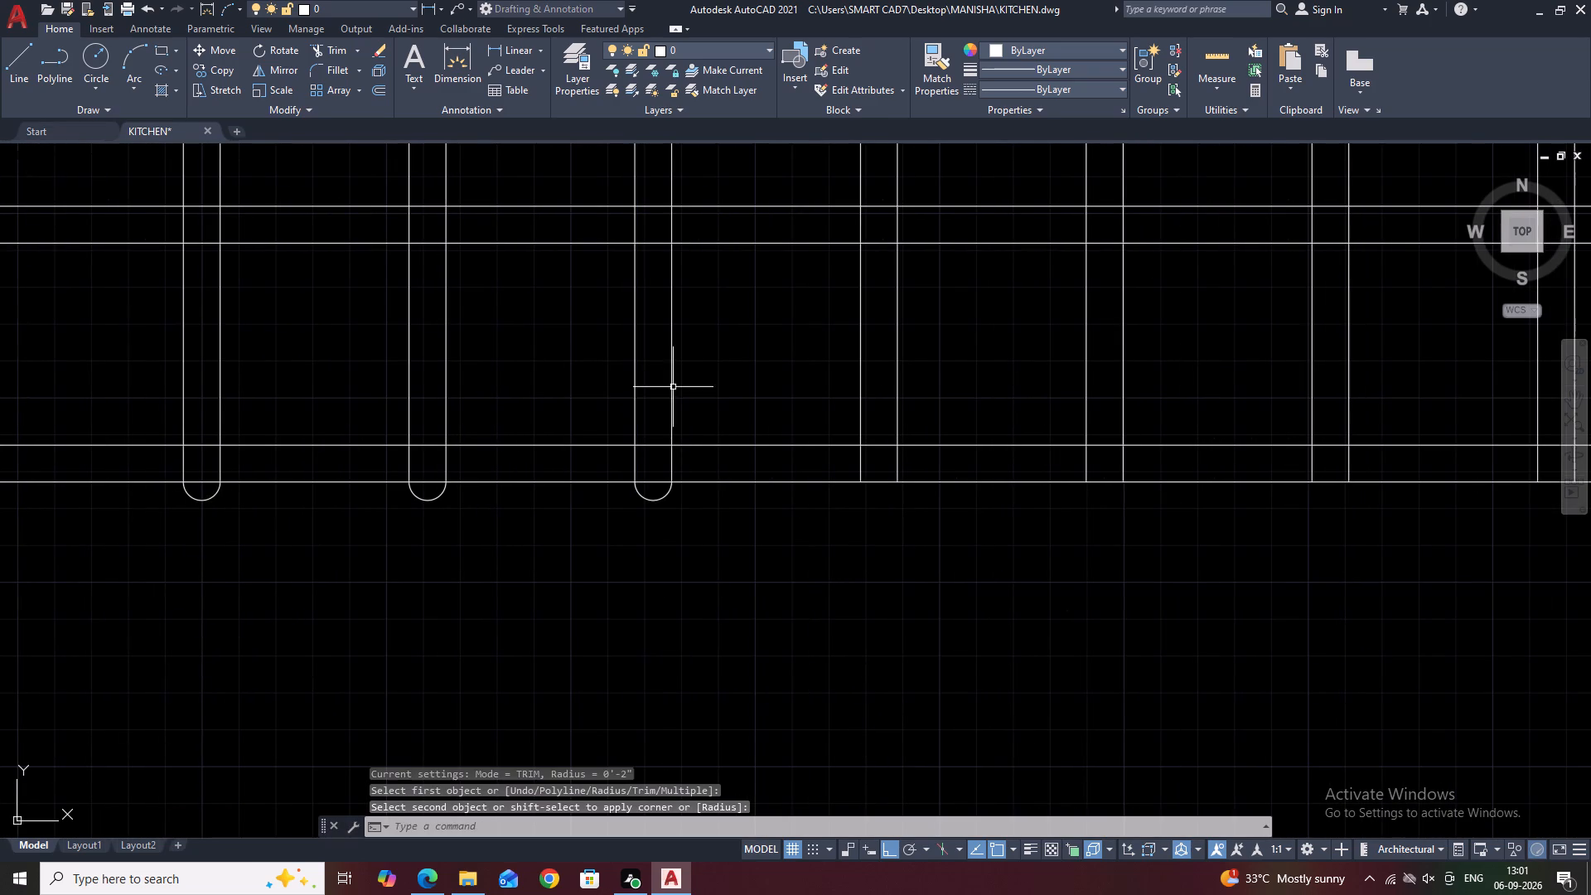
middle_drag(810, 380, 614, 441)
key(space)
click(663, 432)
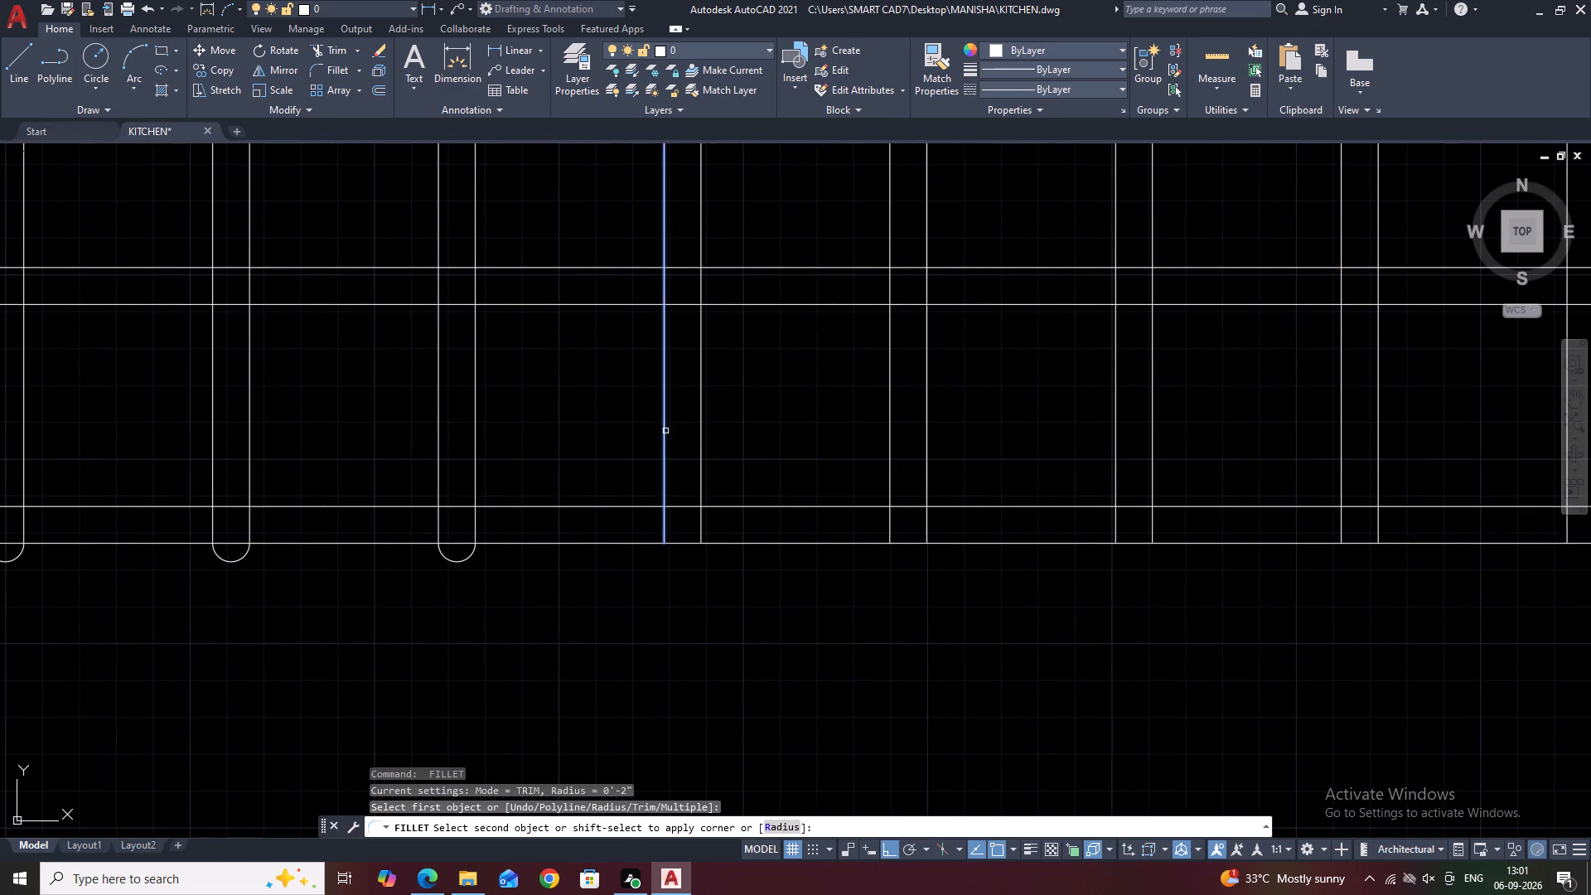
click(701, 435)
middle_drag(839, 417, 639, 414)
key(space)
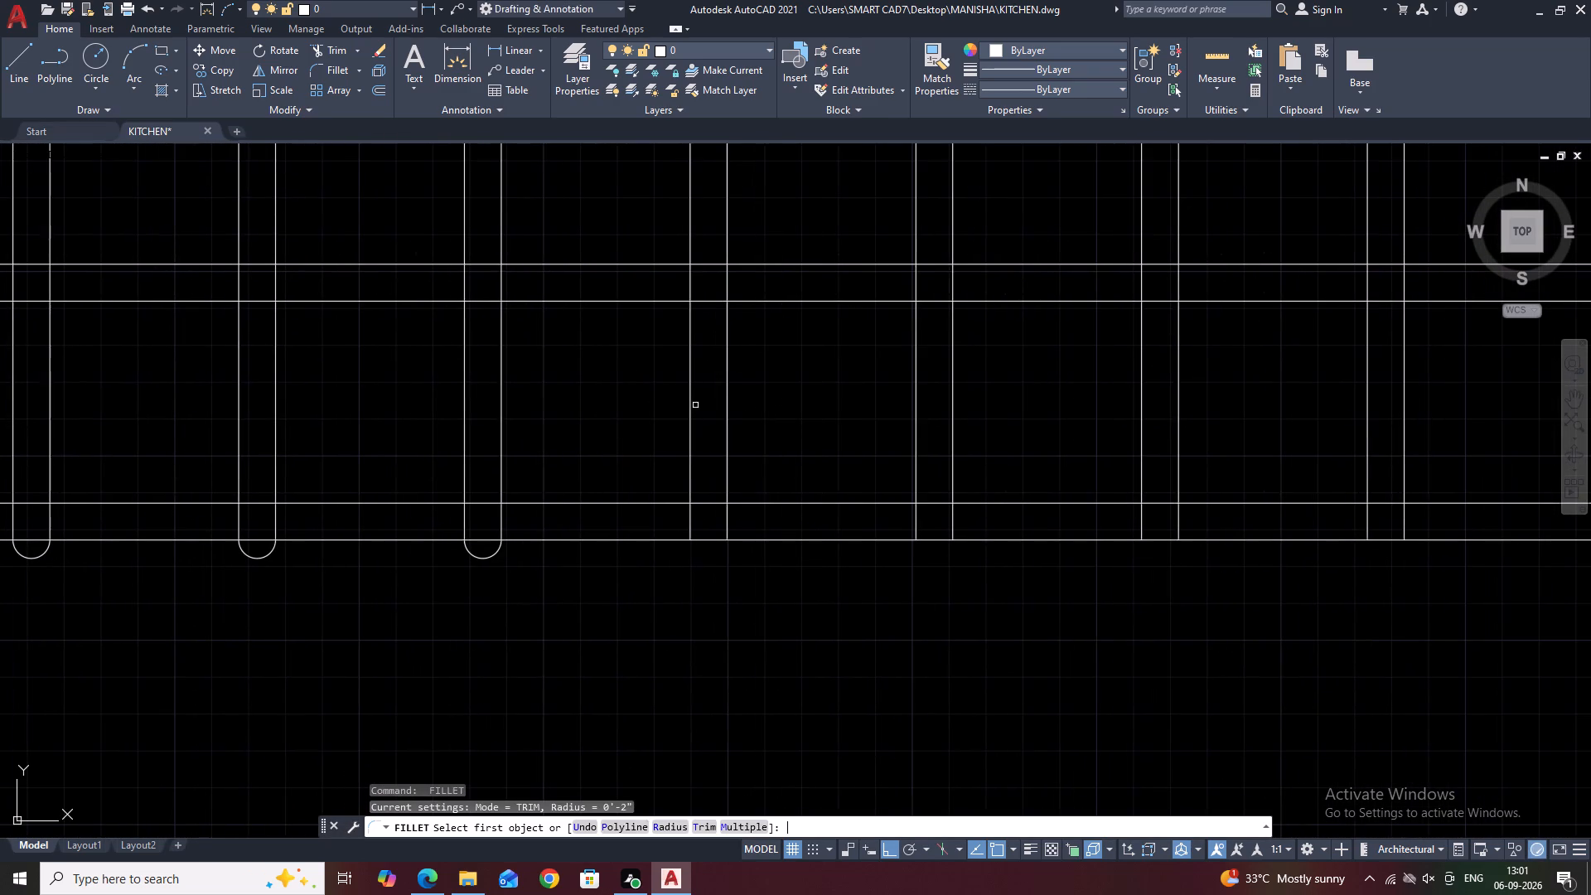
click(691, 401)
click(728, 428)
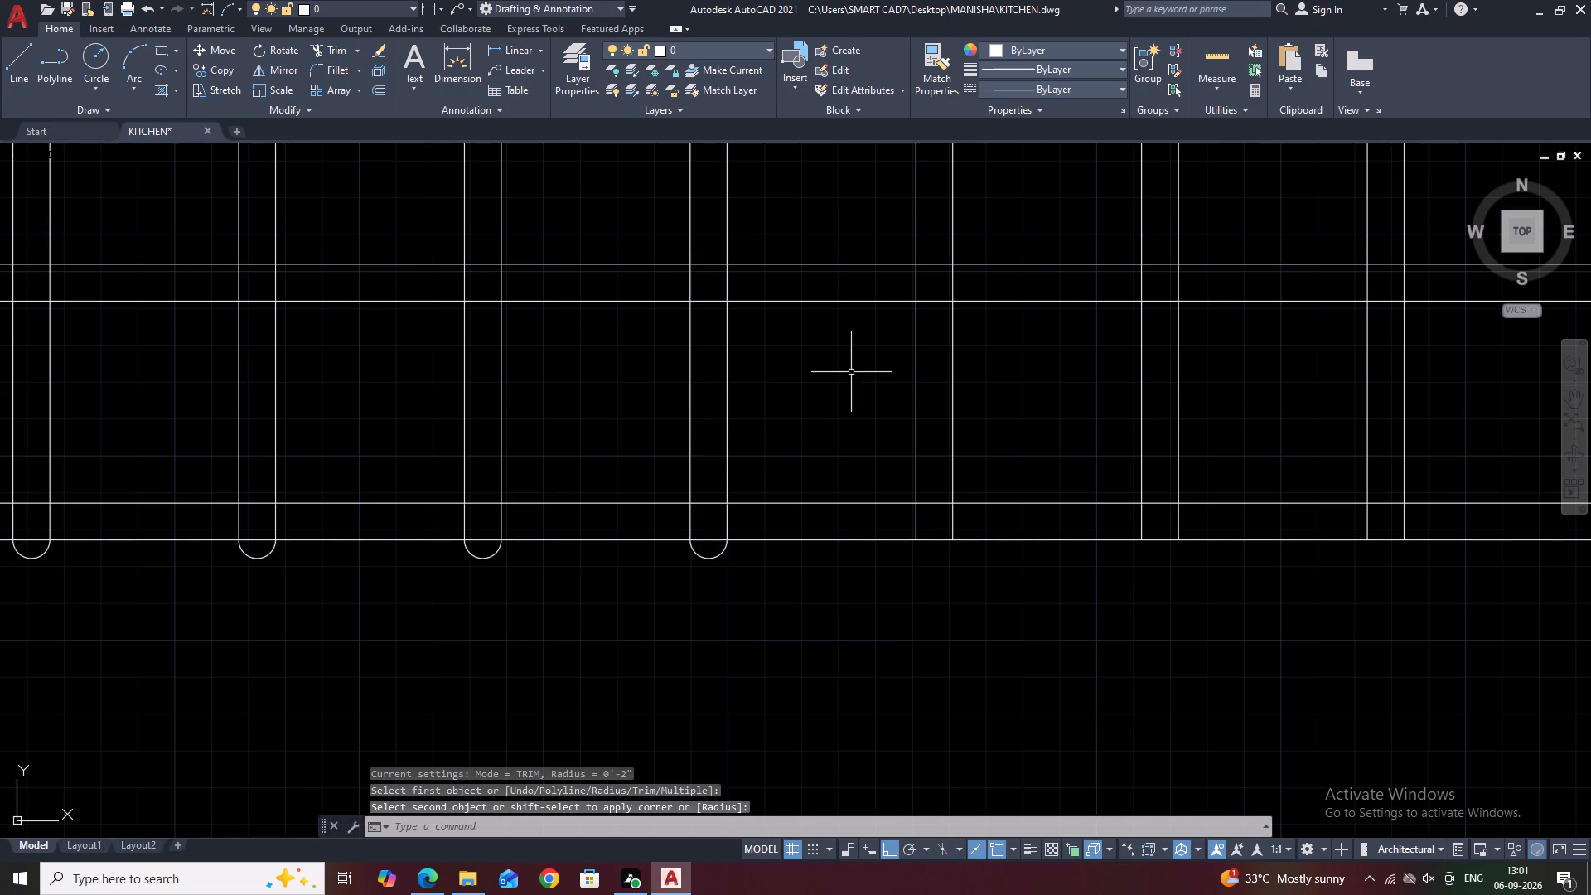
Fillet the bottom ends of the seventh, eighth and ninth vertical line pairs into rounded caps below the lowest grid line.
middle_drag(852, 372, 610, 450)
key(space)
click(674, 465)
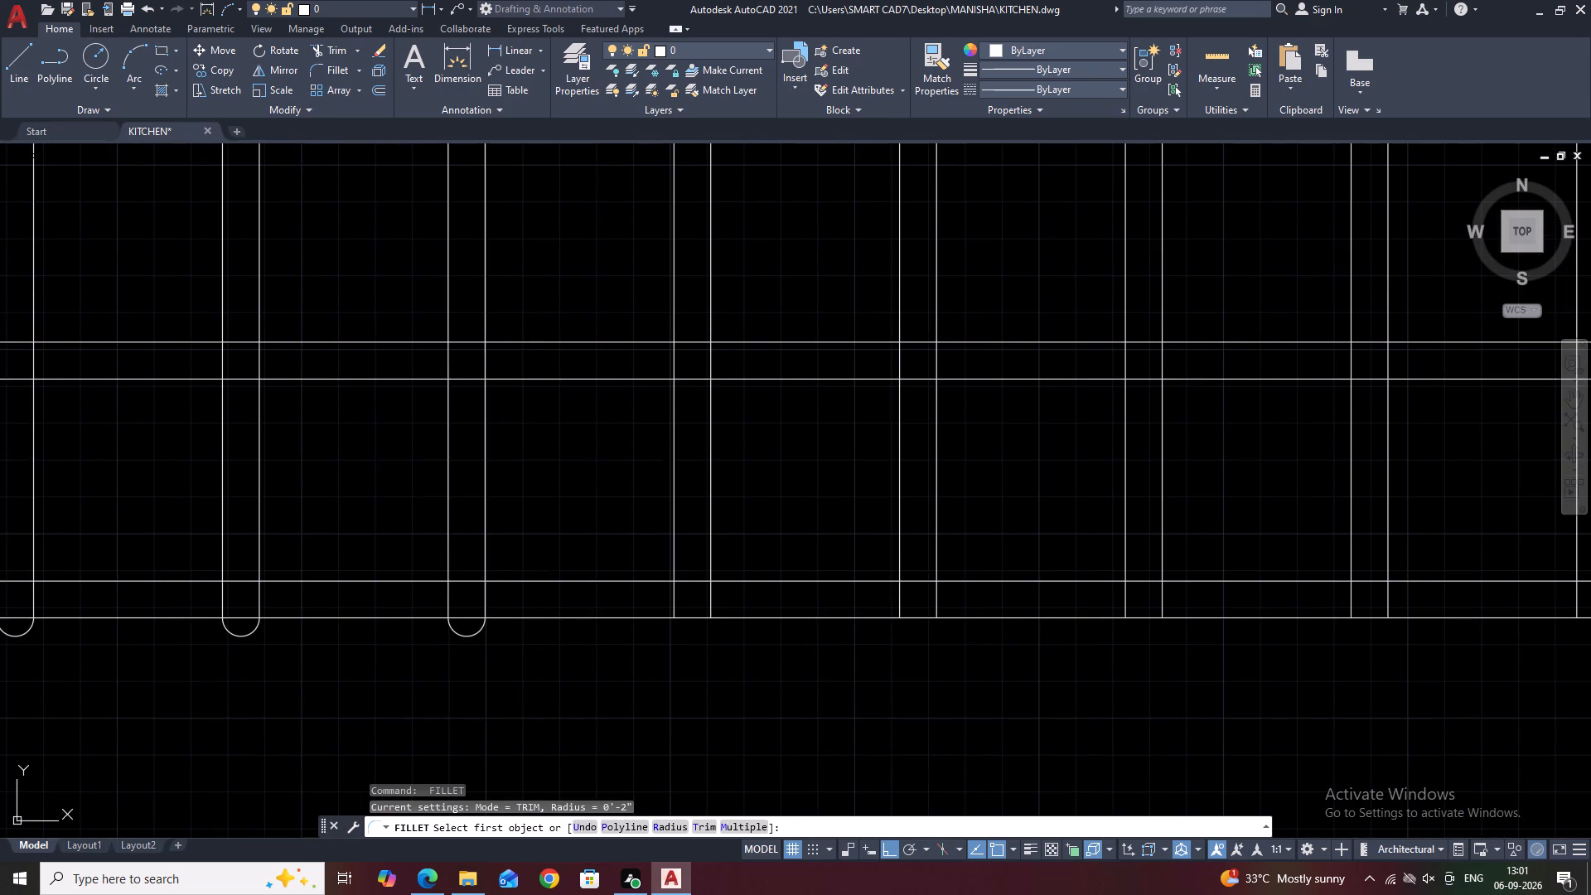
click(708, 468)
middle_drag(834, 460, 651, 473)
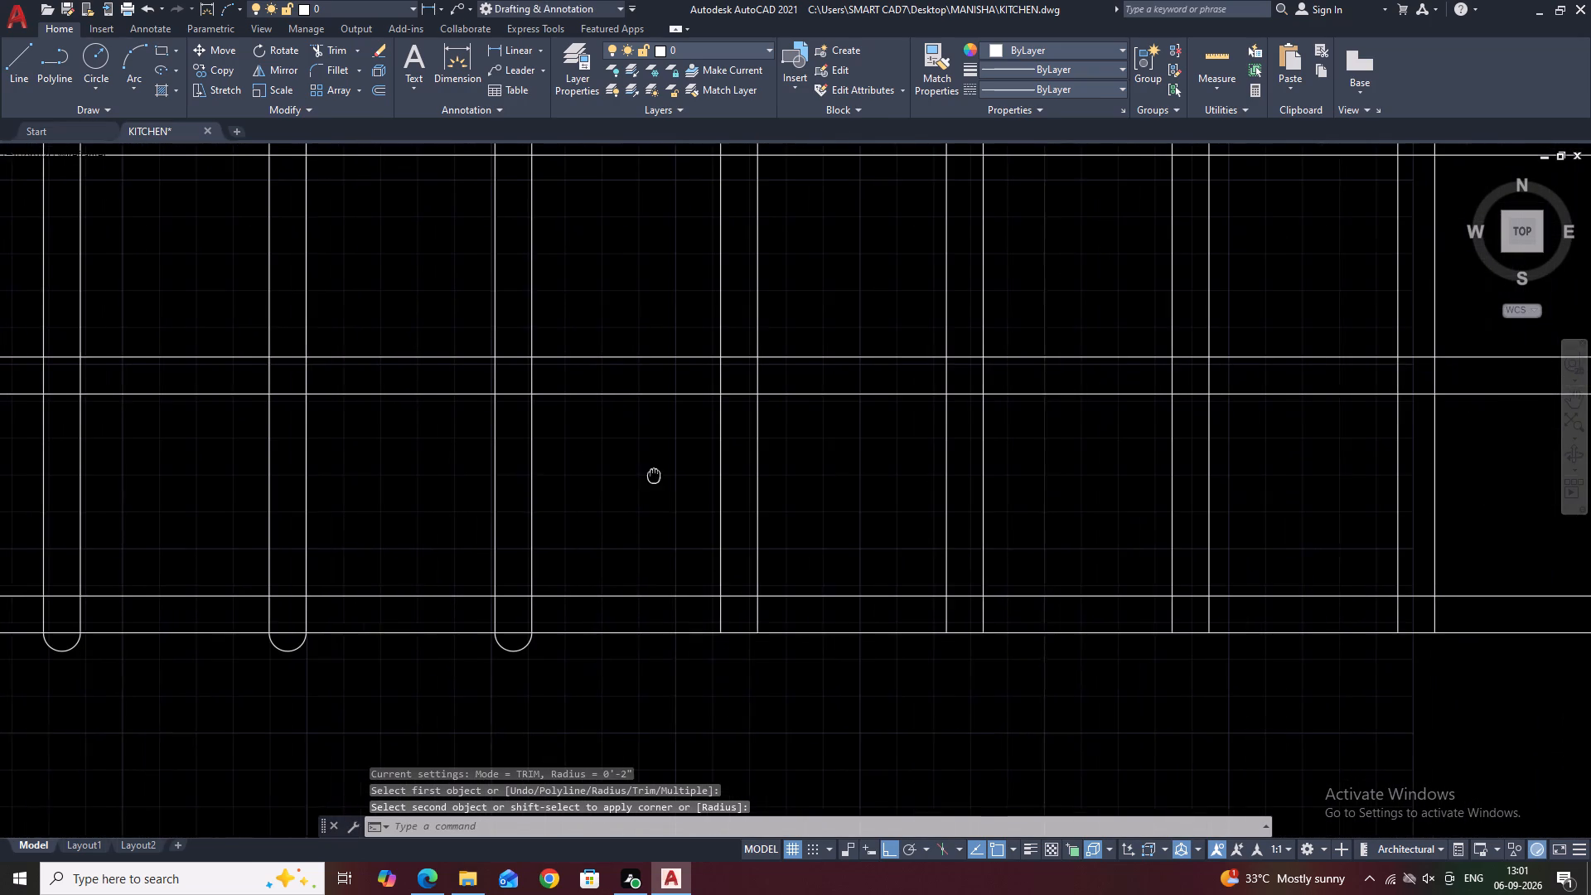
key(space)
click(716, 482)
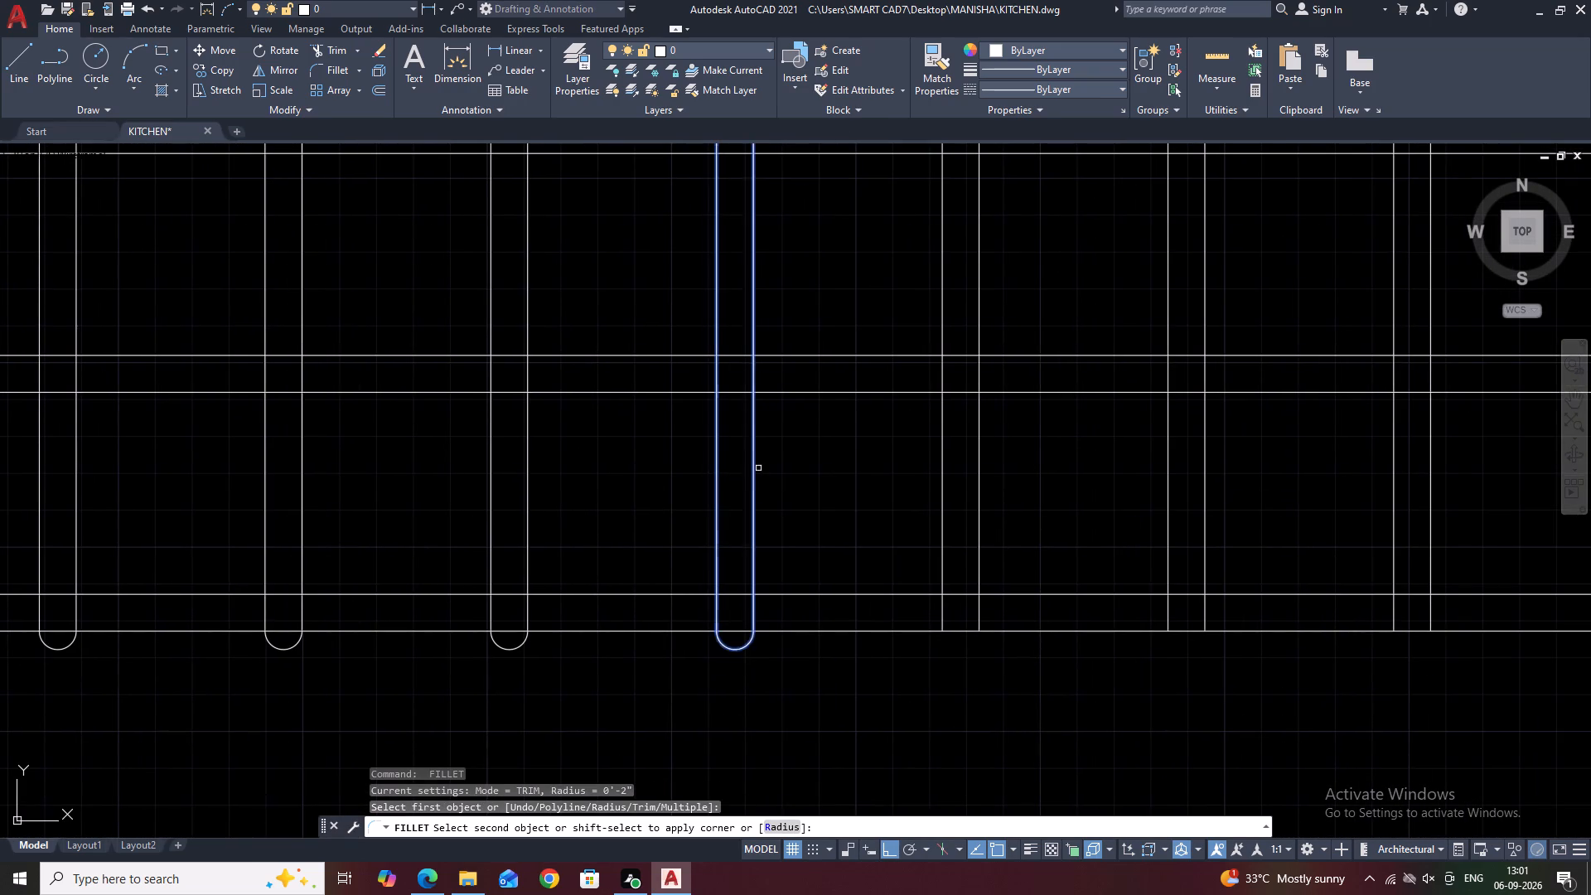
click(759, 470)
click(756, 468)
middle_drag(832, 458, 679, 487)
key(space)
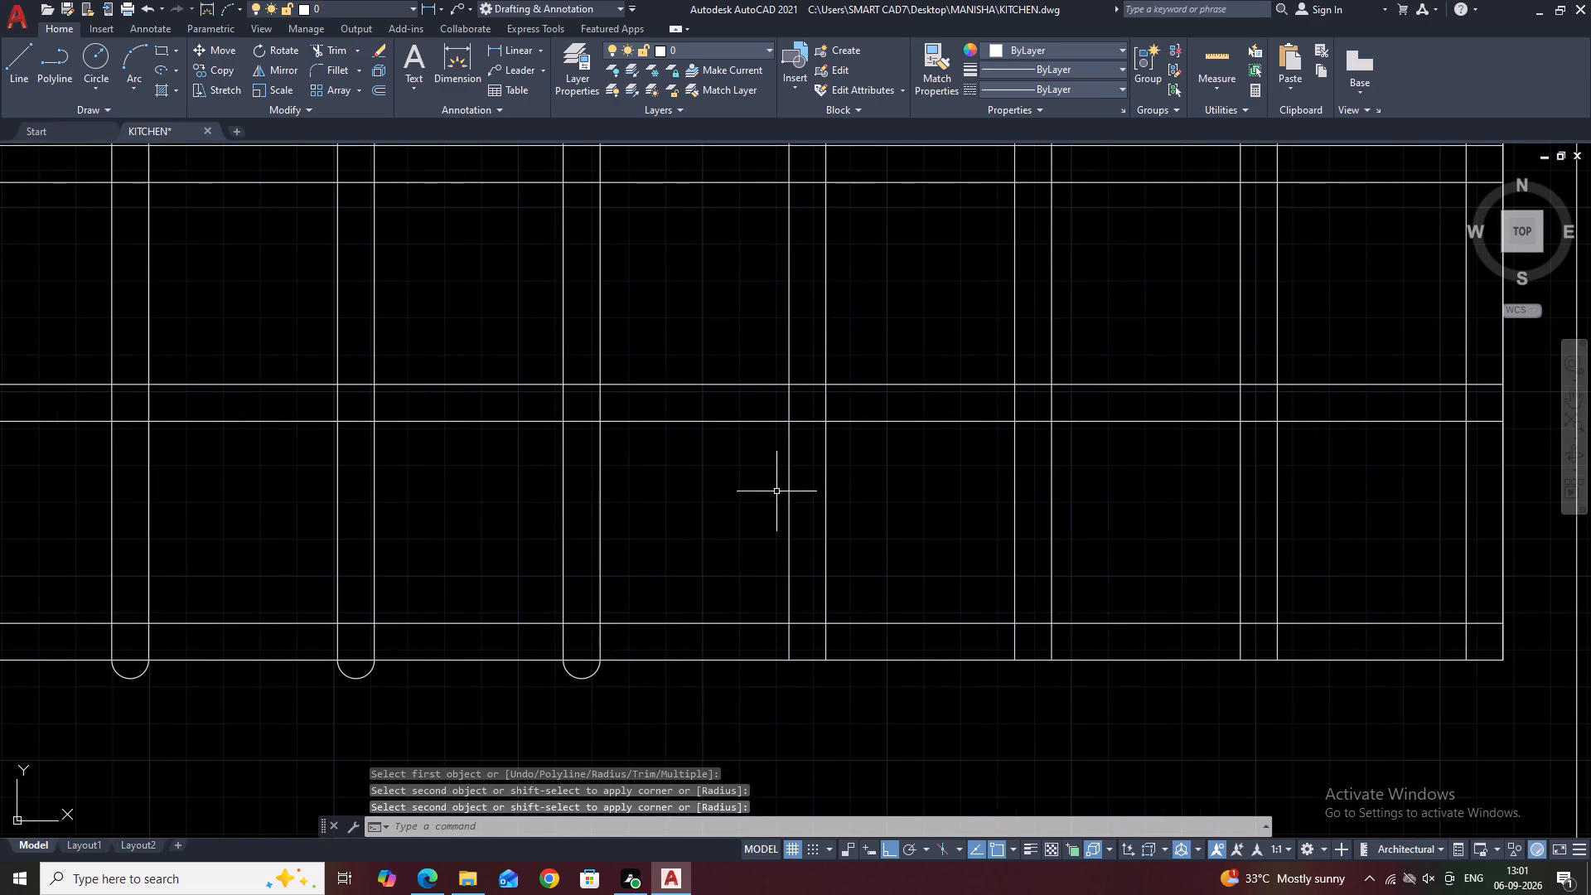
click(789, 496)
click(825, 506)
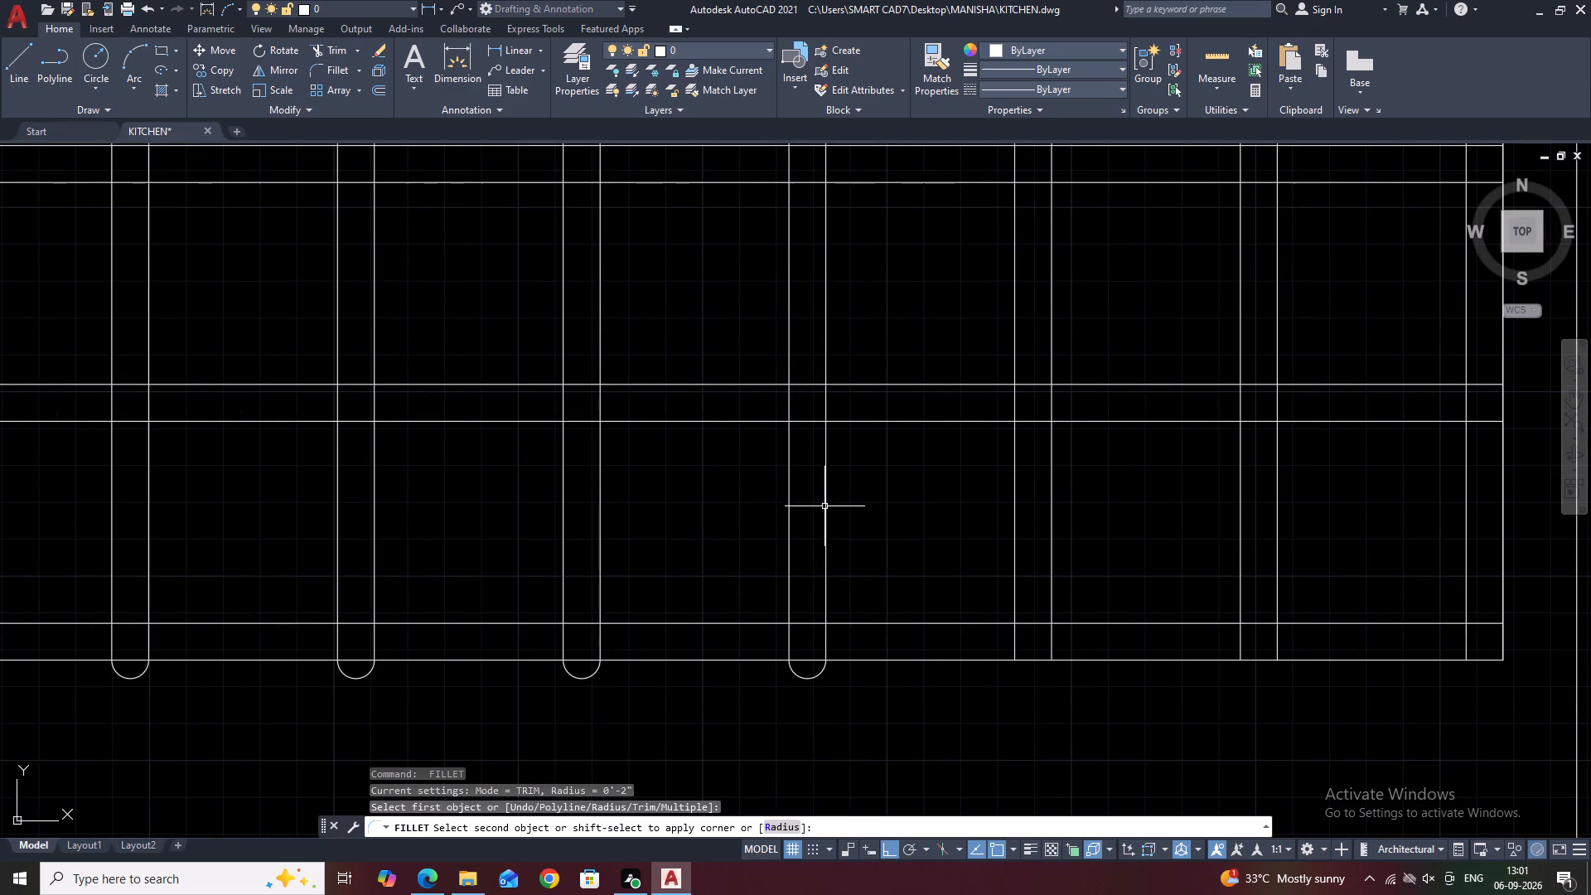
Round the bottom ends of the tenth and eleventh vertical line pairs with Fillet.
middle_drag(865, 468, 611, 492)
key(space)
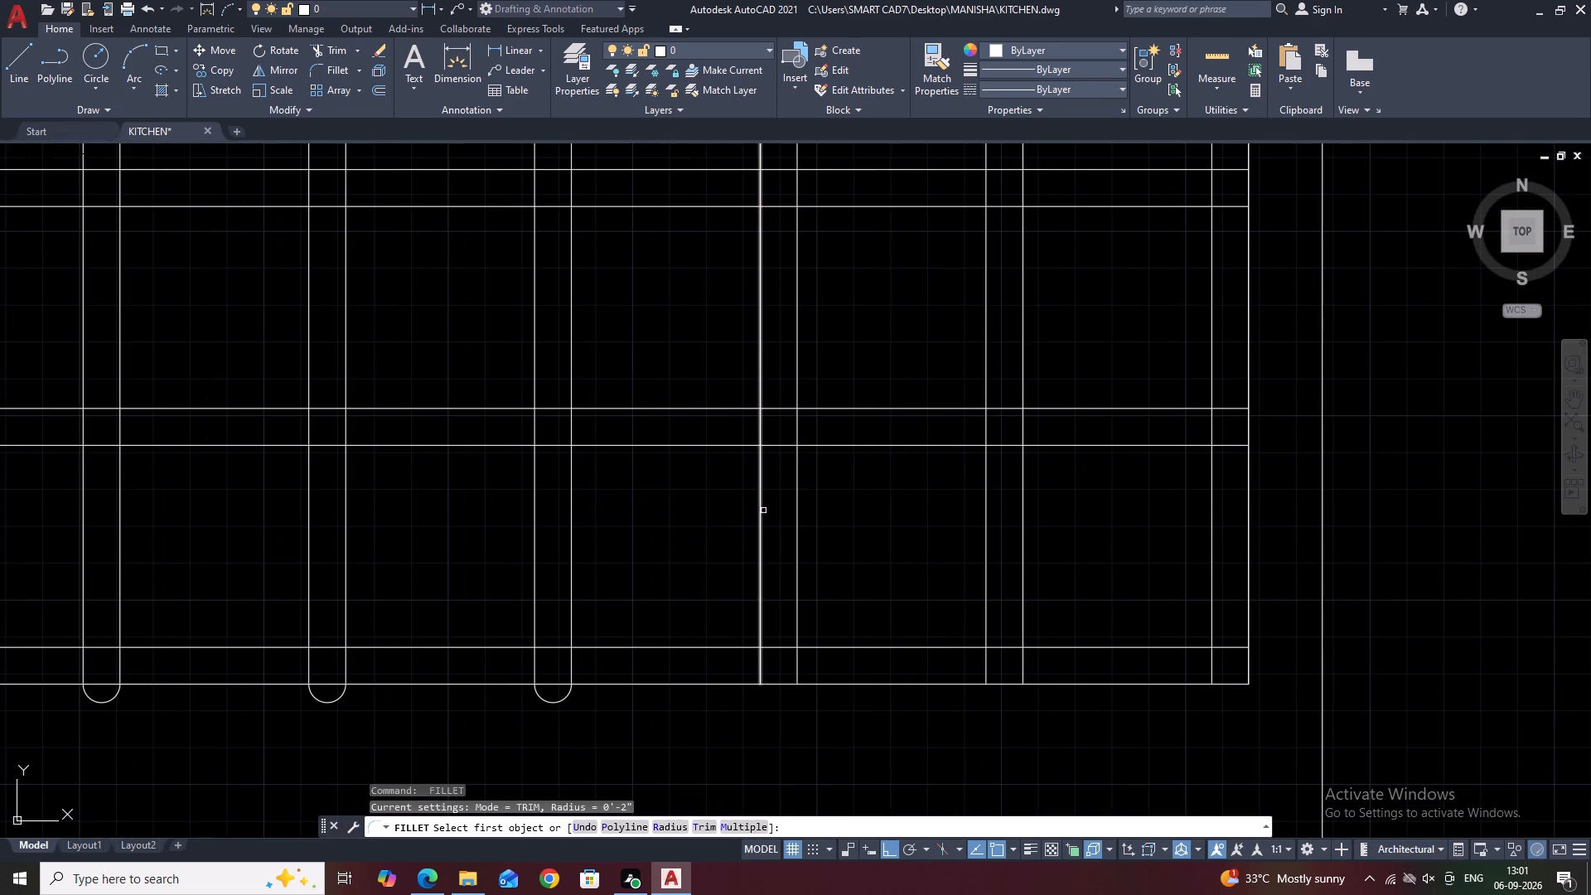
click(764, 510)
click(761, 503)
click(797, 537)
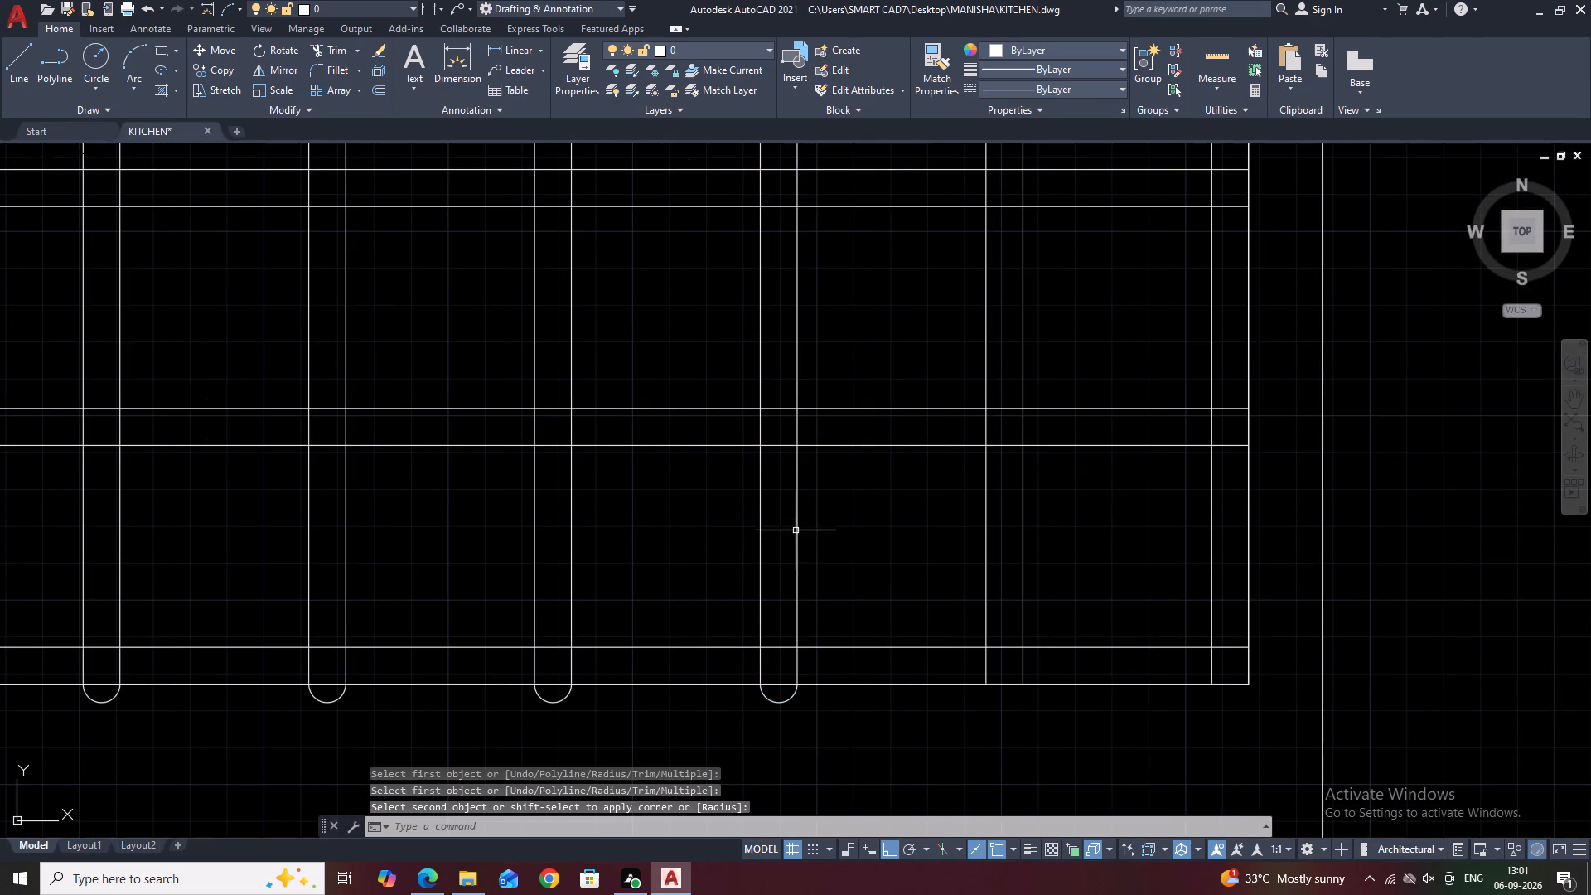
middle_drag(930, 515, 767, 497)
key(space)
click(823, 526)
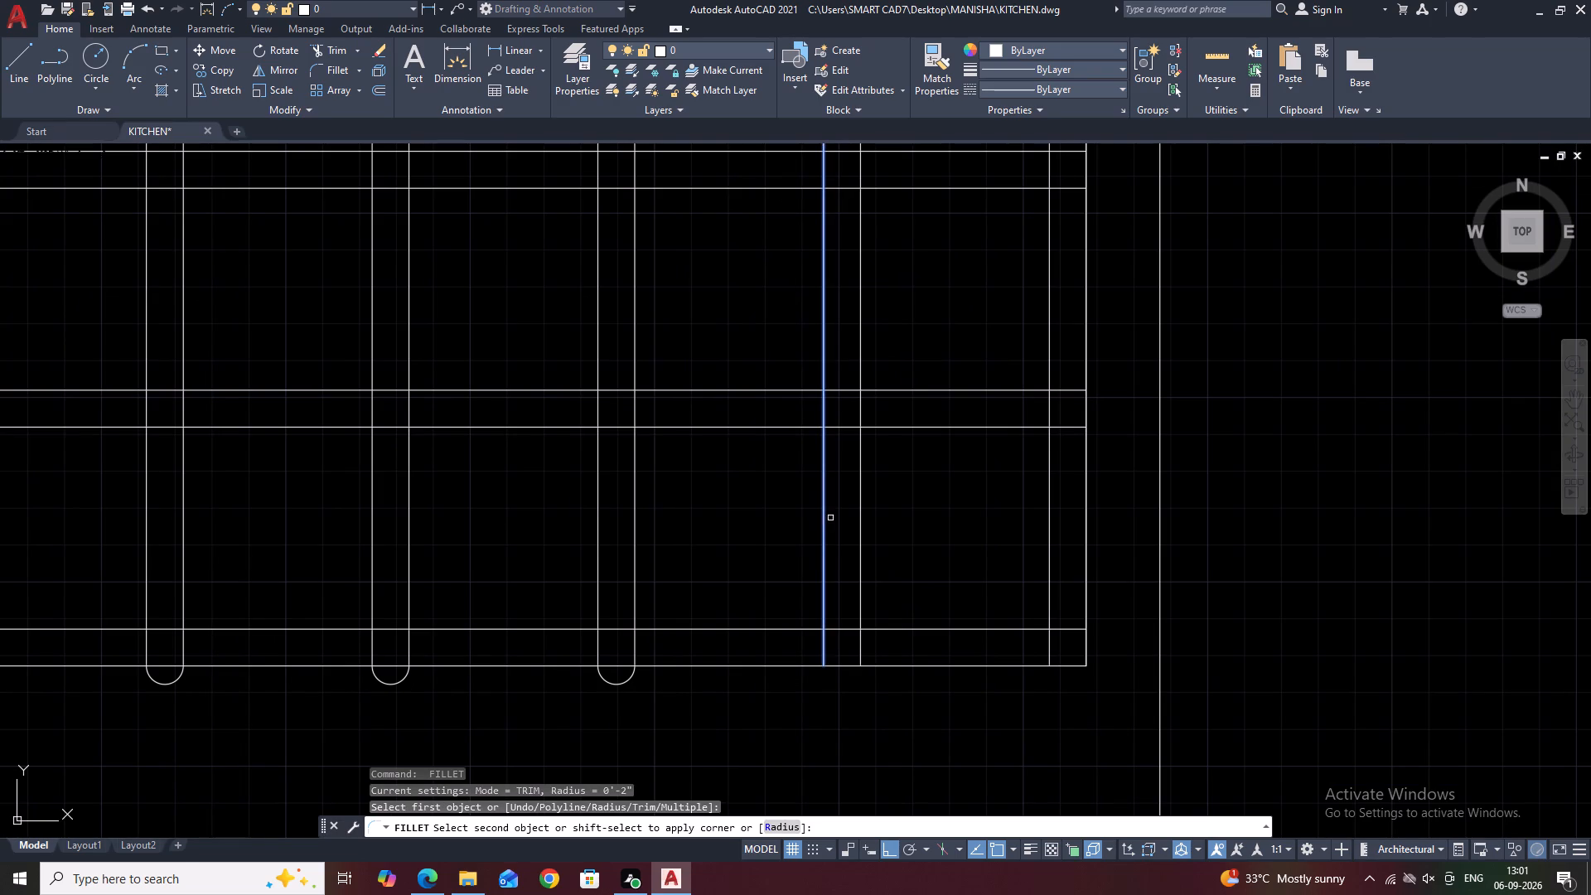
click(863, 535)
Round the bottom end of the twelfth pair by filleting the last vertical line with the panel's right edge line.
middle_drag(921, 481, 774, 499)
key(space)
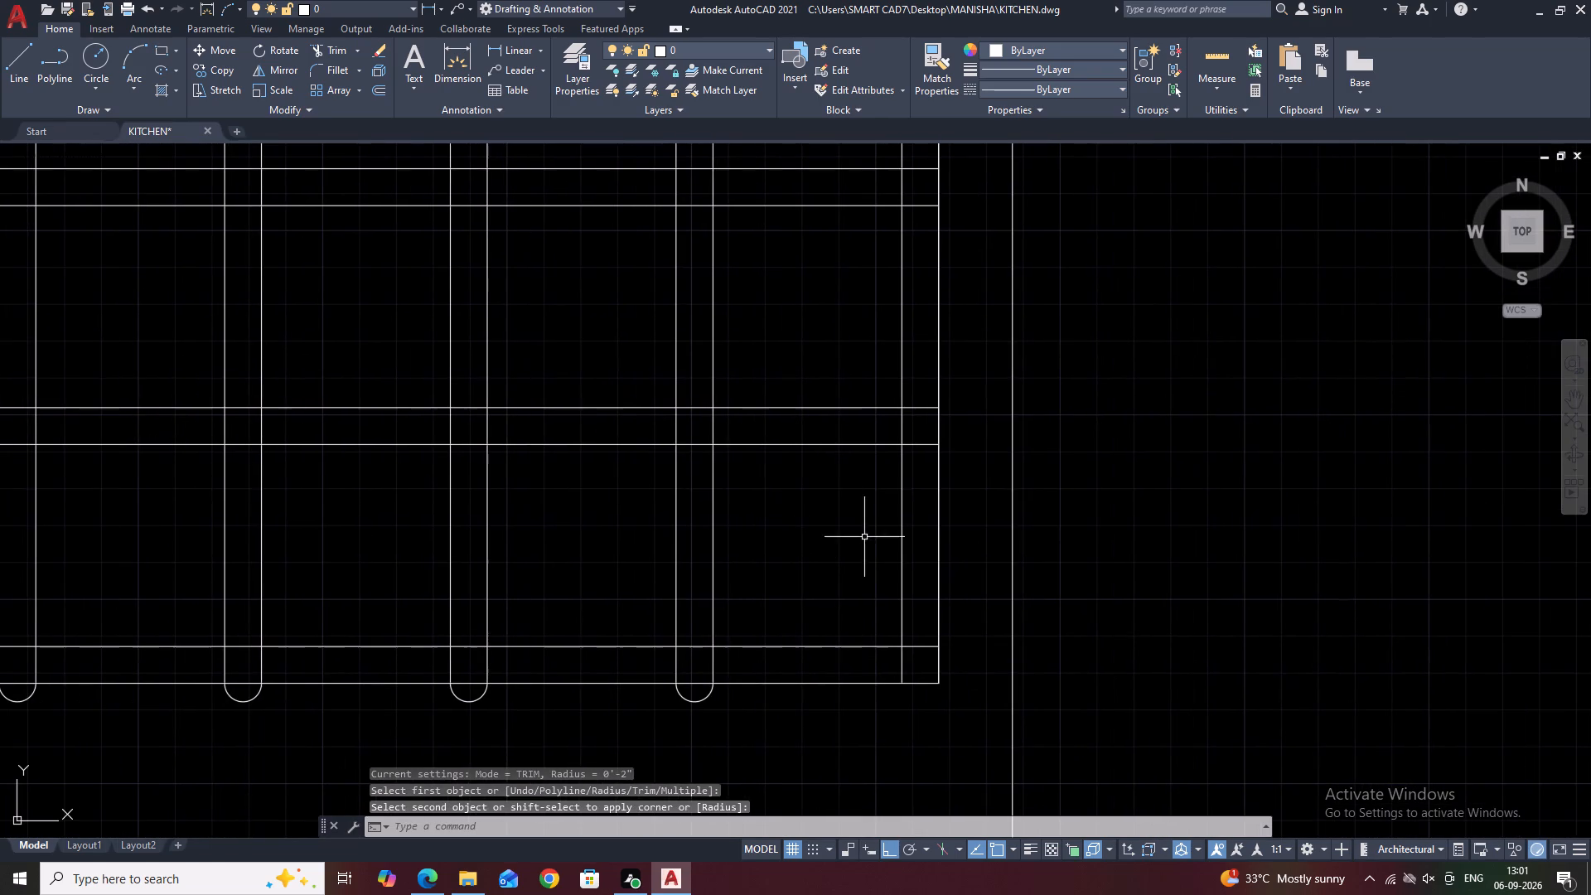
click(902, 544)
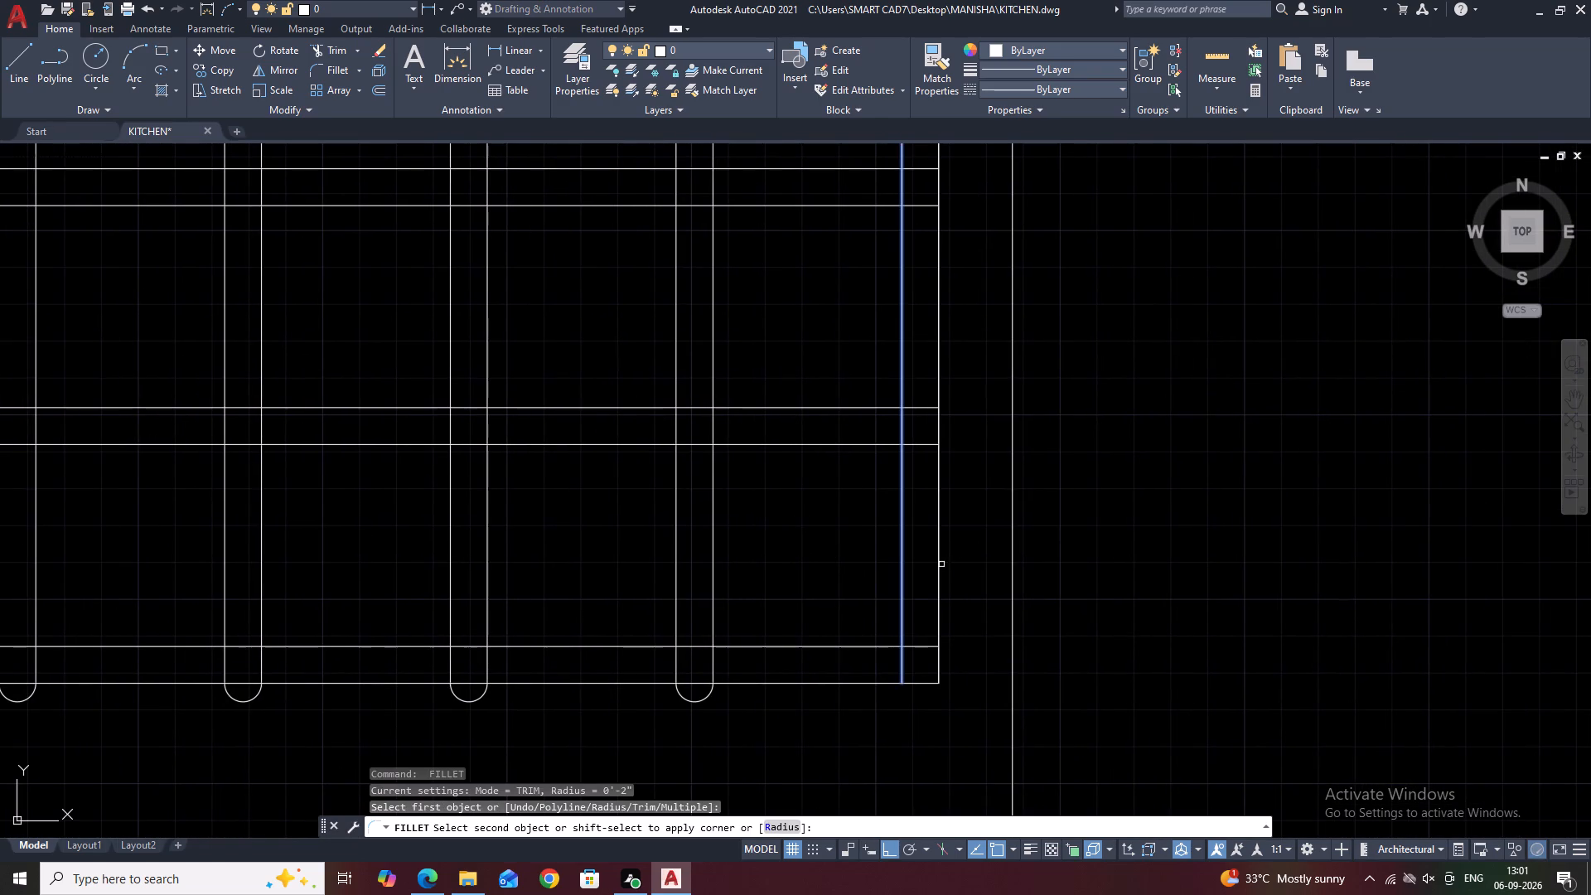
click(941, 564)
key(Escape)
key(space)
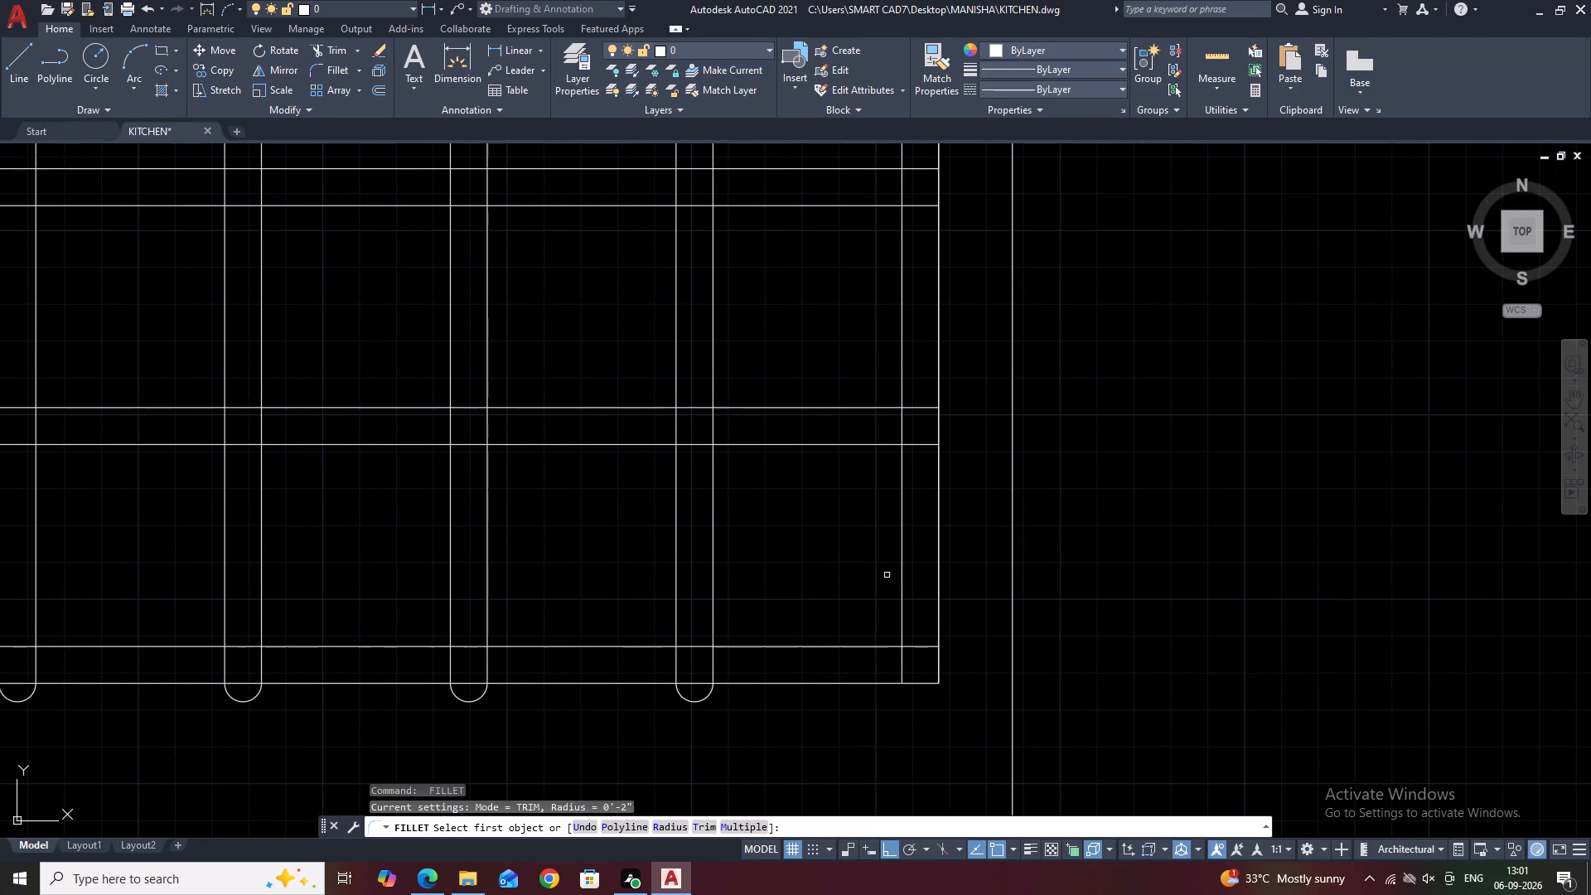
click(900, 561)
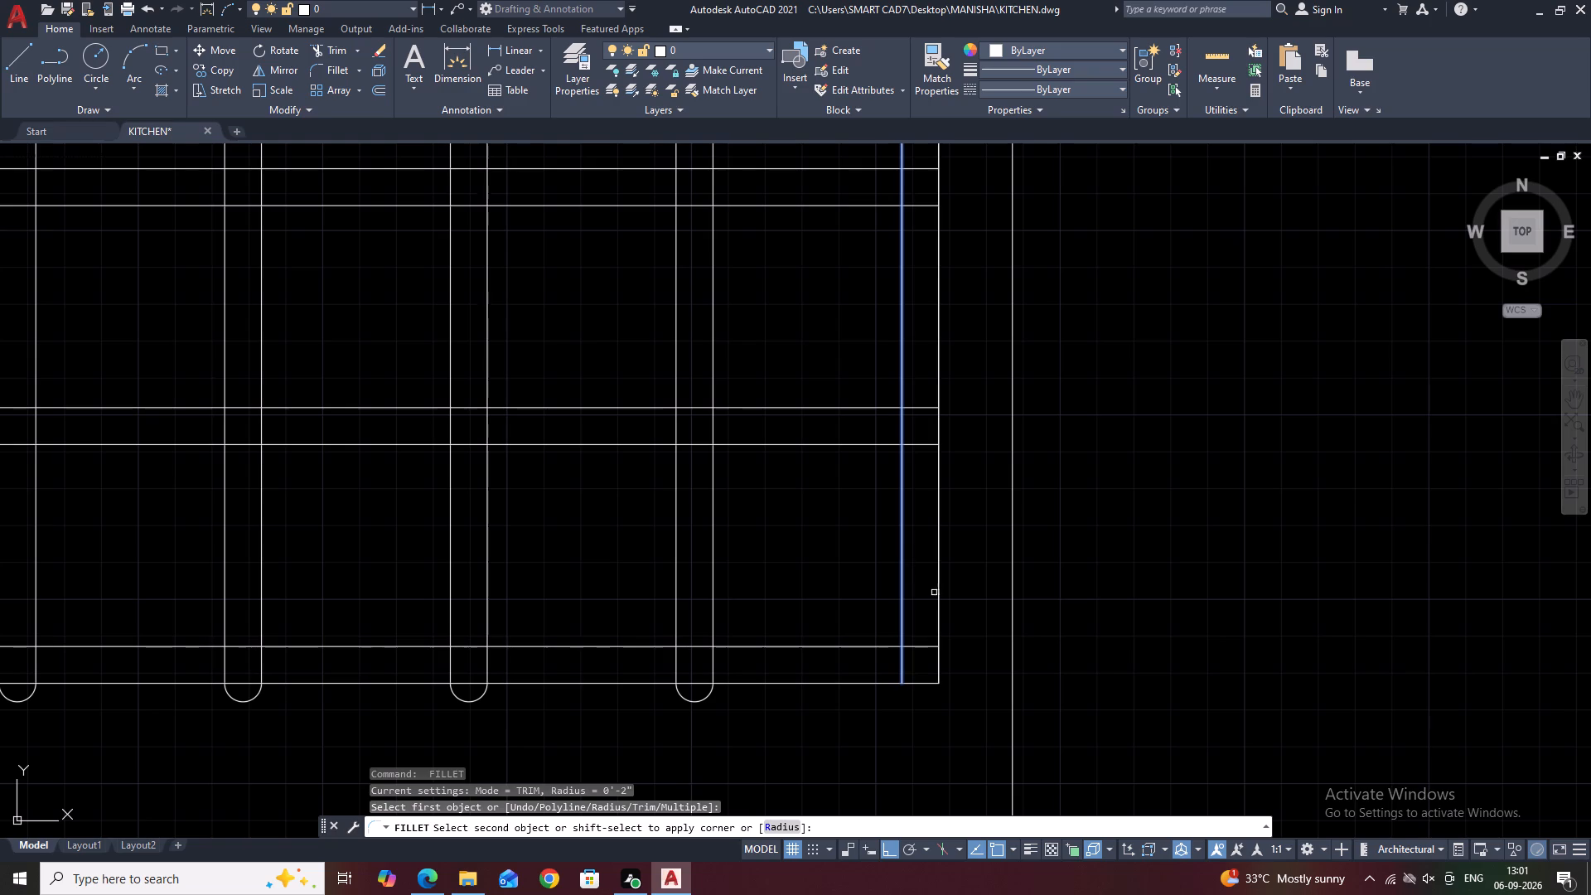
click(940, 588)
key(Escape)
Inspect the grid panel's rounded bar ends along its bottom edge and beneath the top rail.
scroll(876, 516, down, 4)
scroll(907, 532, up, 1)
scroll(915, 529, down, 1)
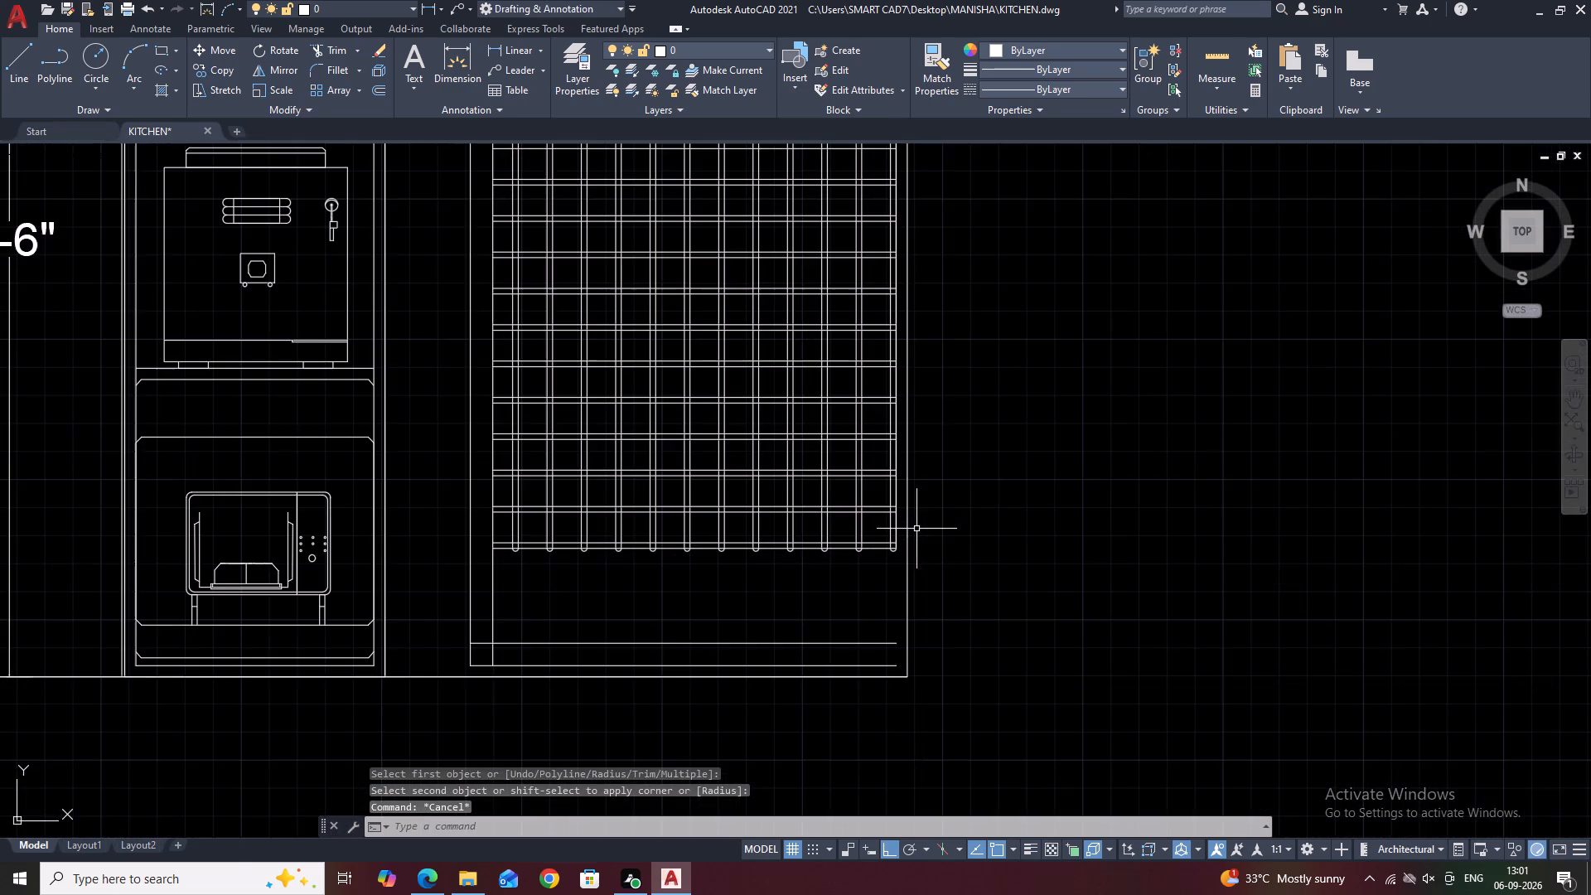
middle_drag(826, 474, 958, 552)
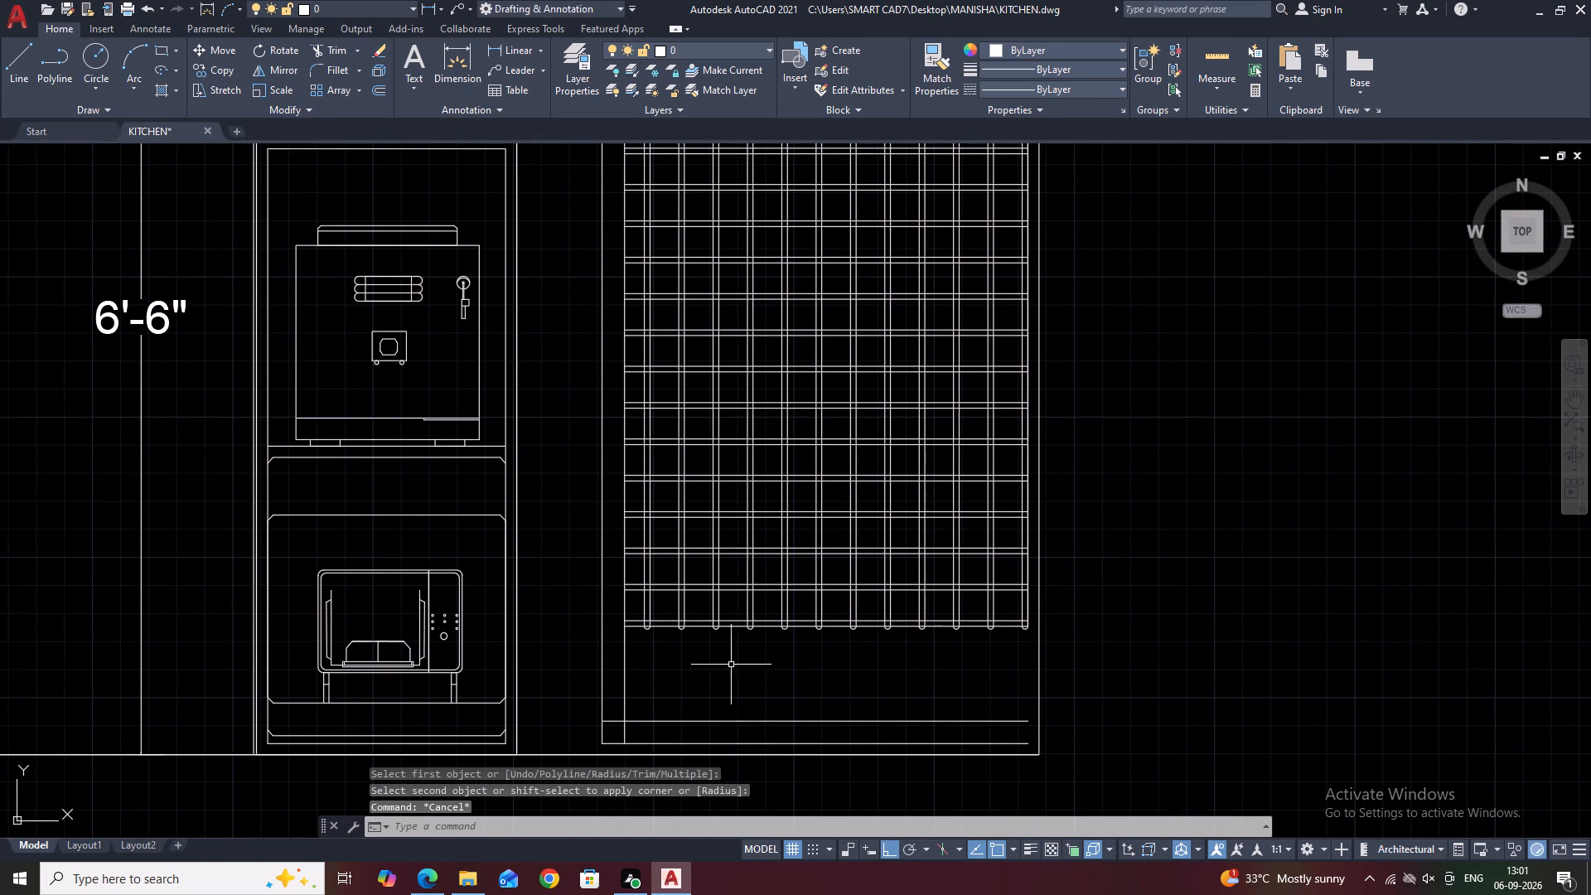
scroll(976, 571, down, 1)
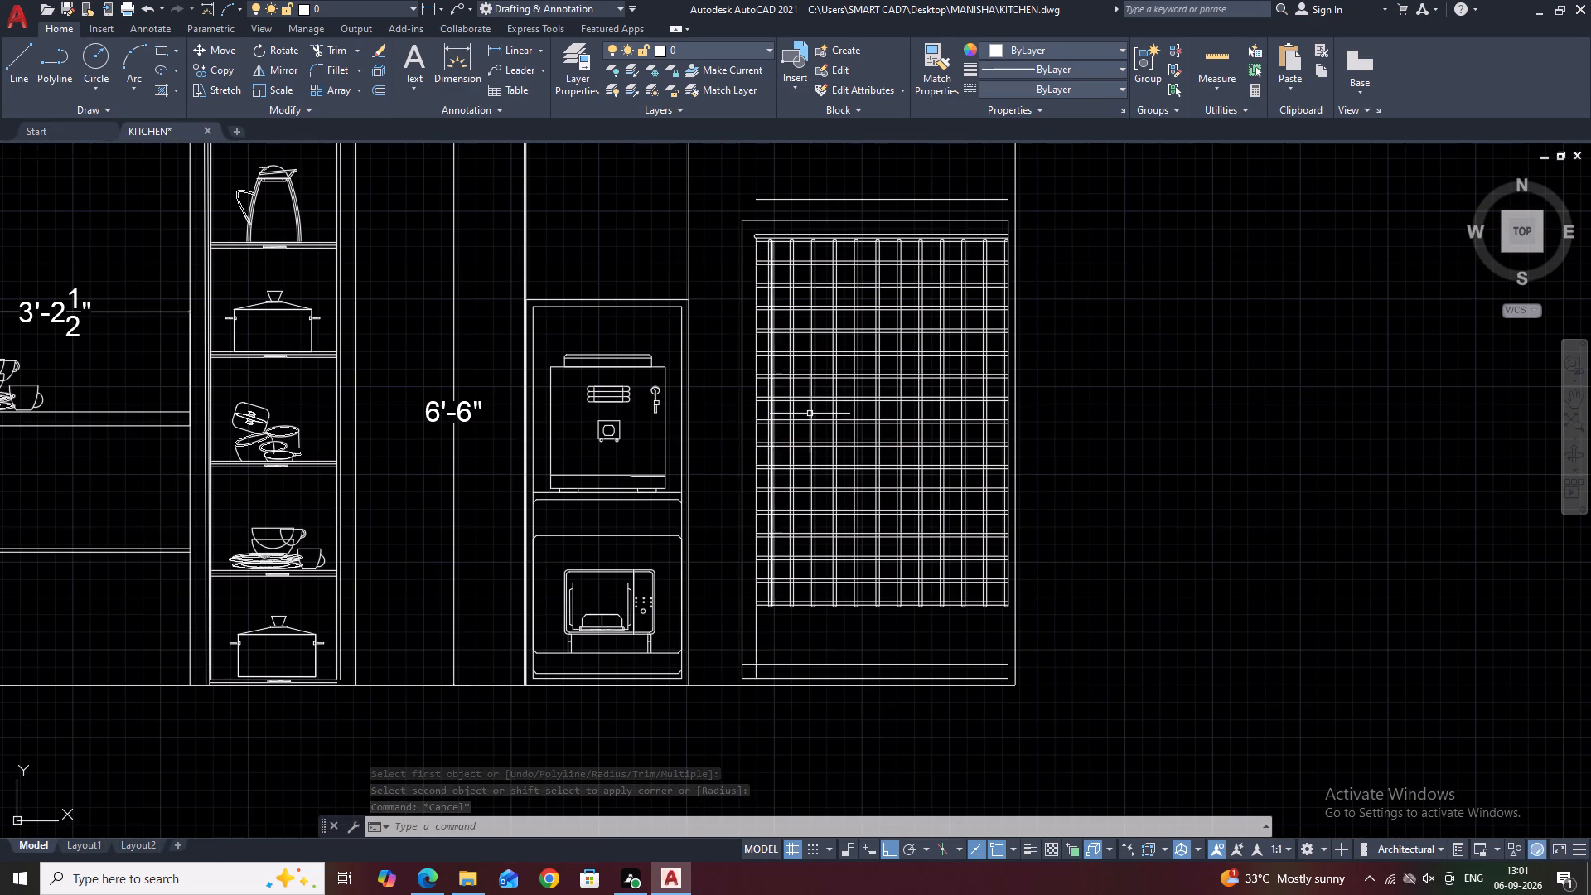
middle_drag(881, 399, 965, 524)
scroll(897, 370, up, 2)
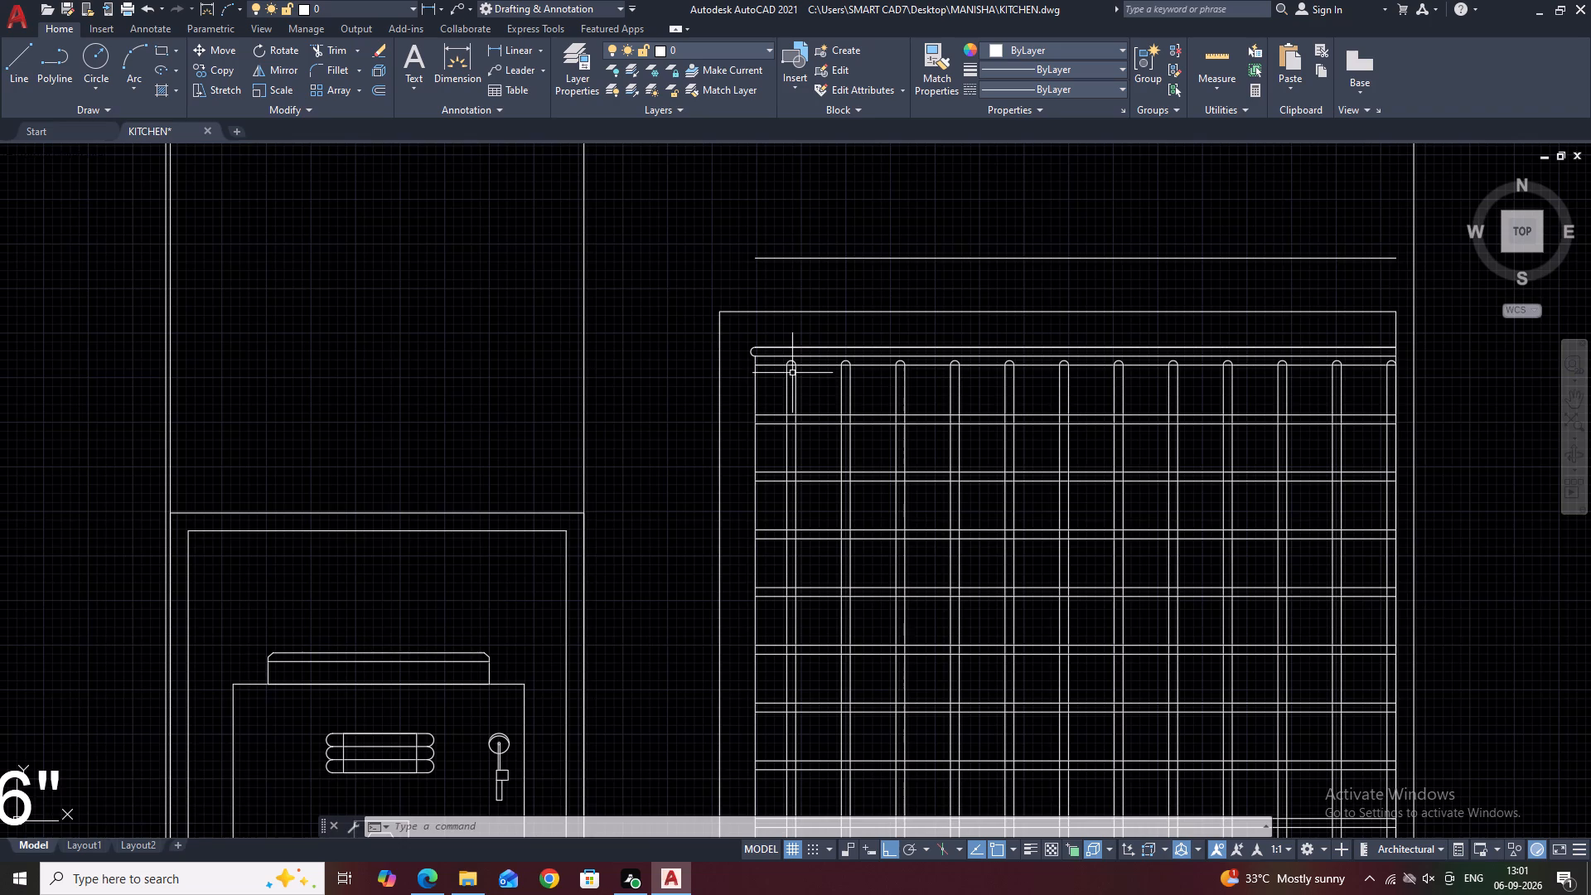
middle_drag(810, 403, 838, 462)
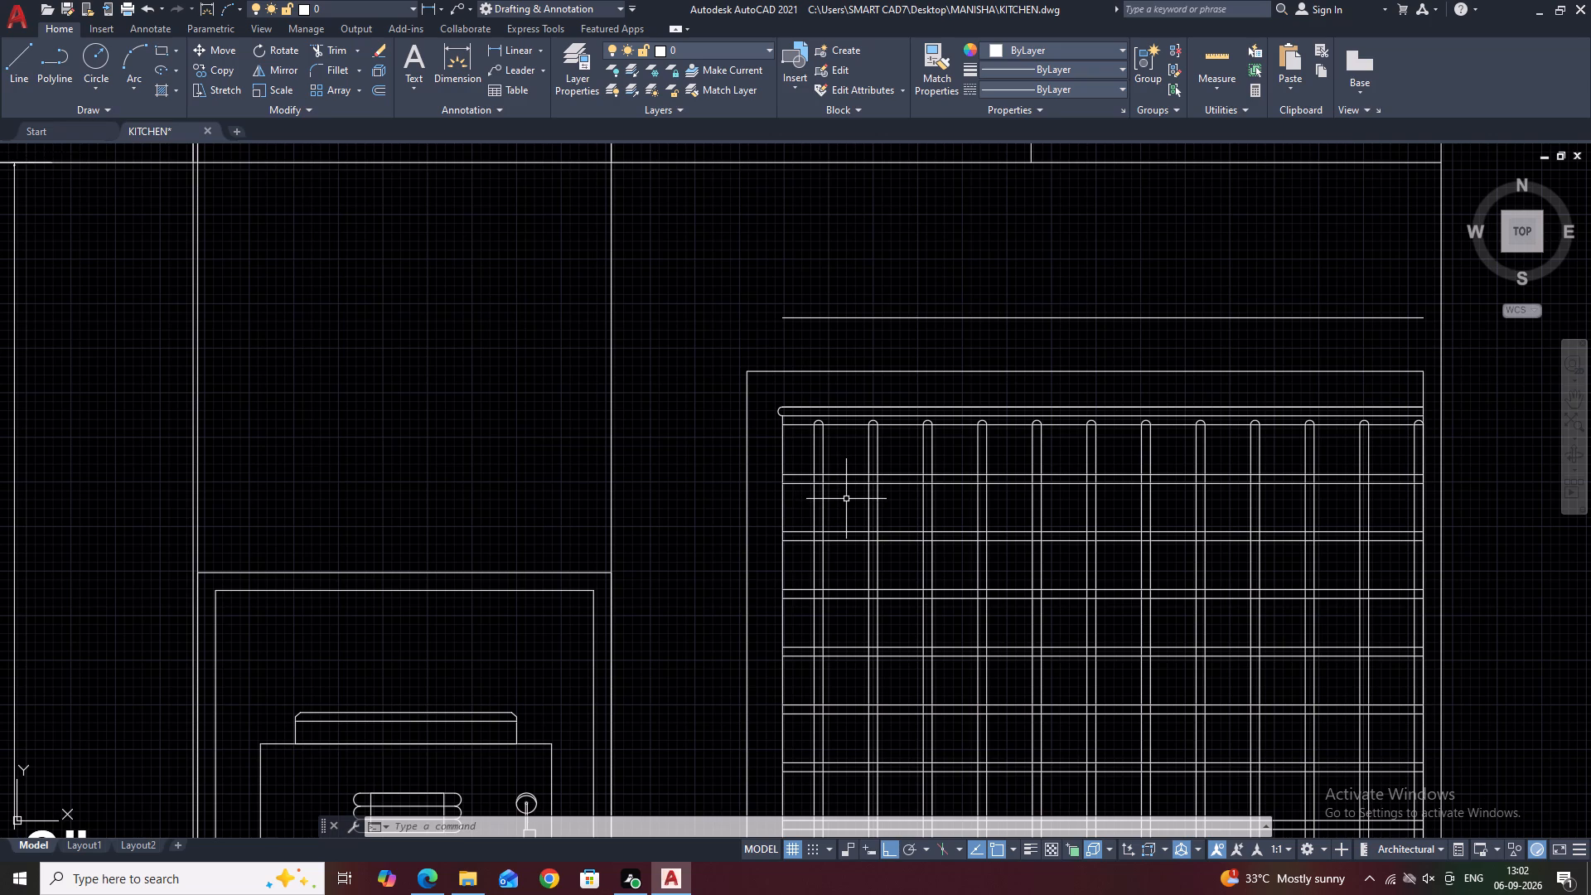
key(p)
Place a point at the top of the first vertical bar's rounded cap, just beneath the top rail.
key(space)
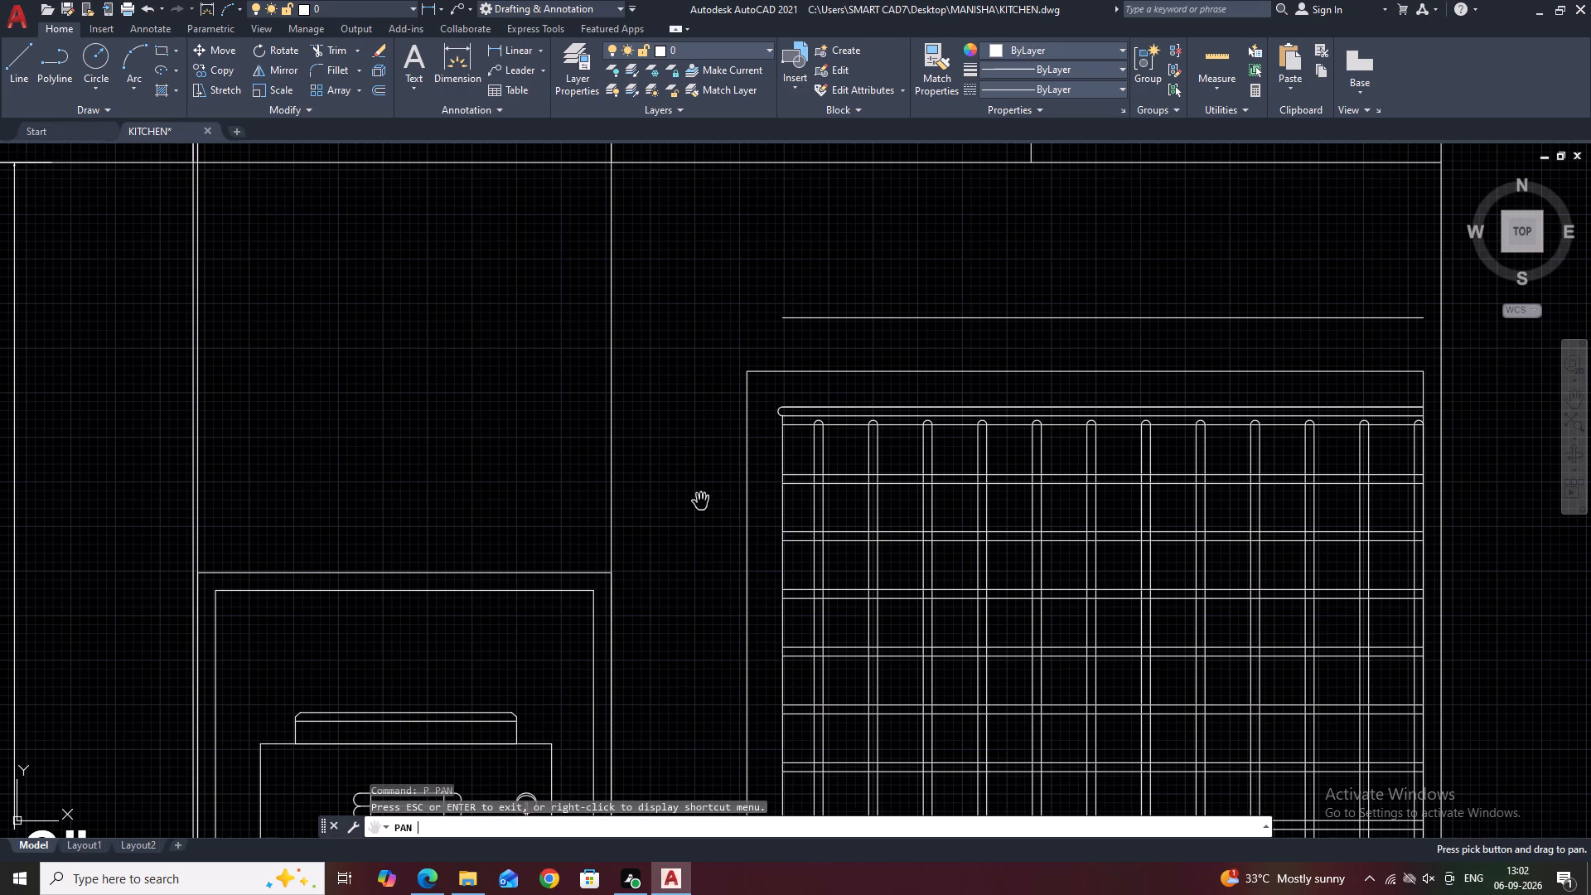
key(Escape)
text(PO)
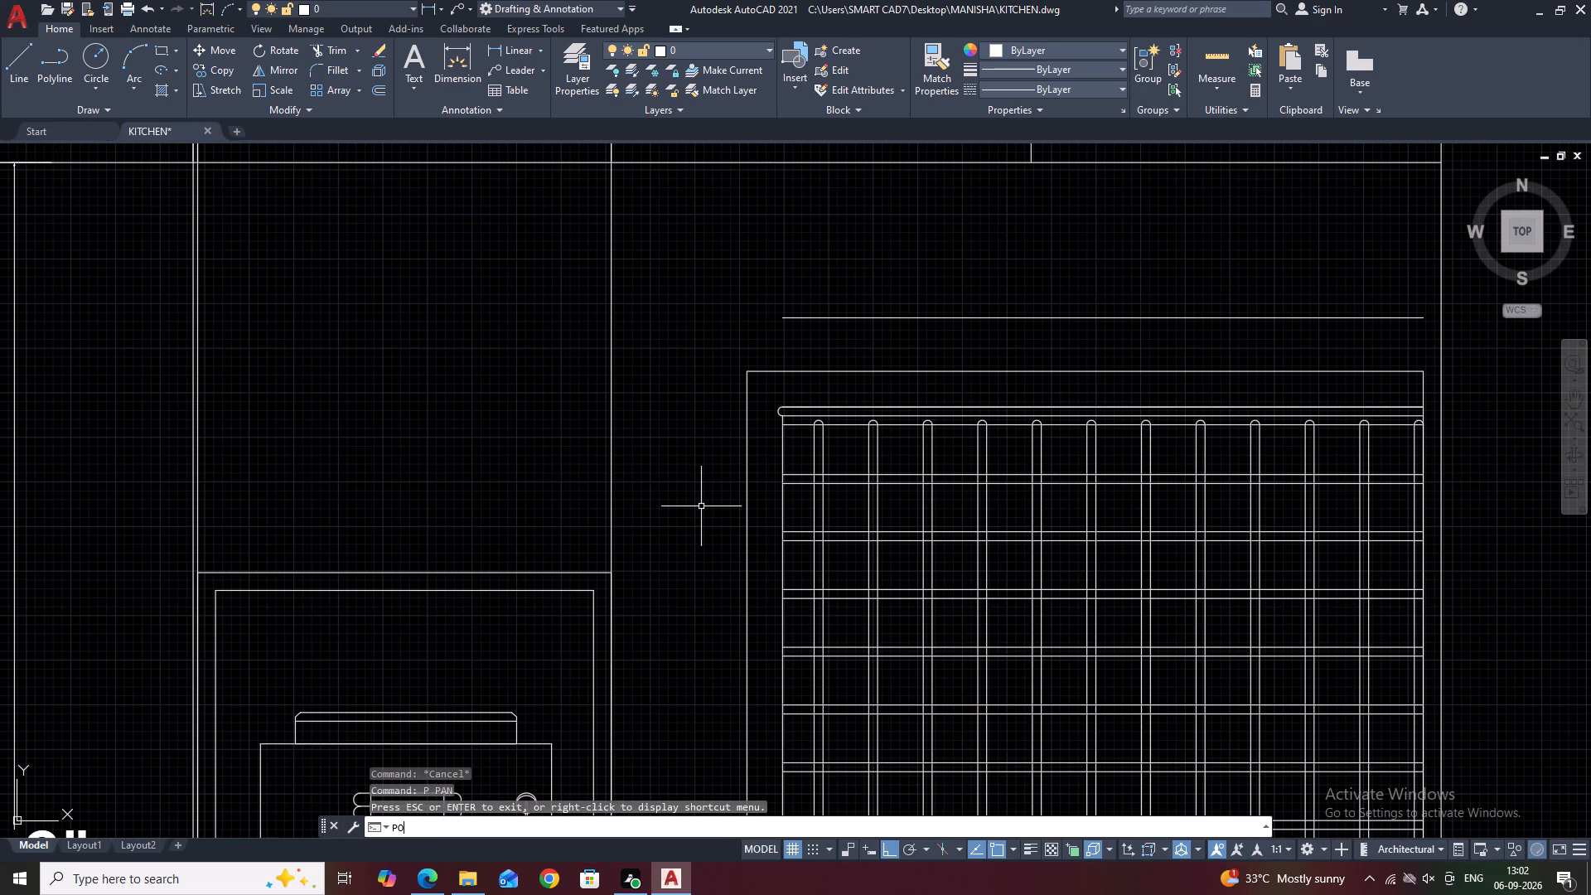
key(space)
scroll(823, 400, up, 3)
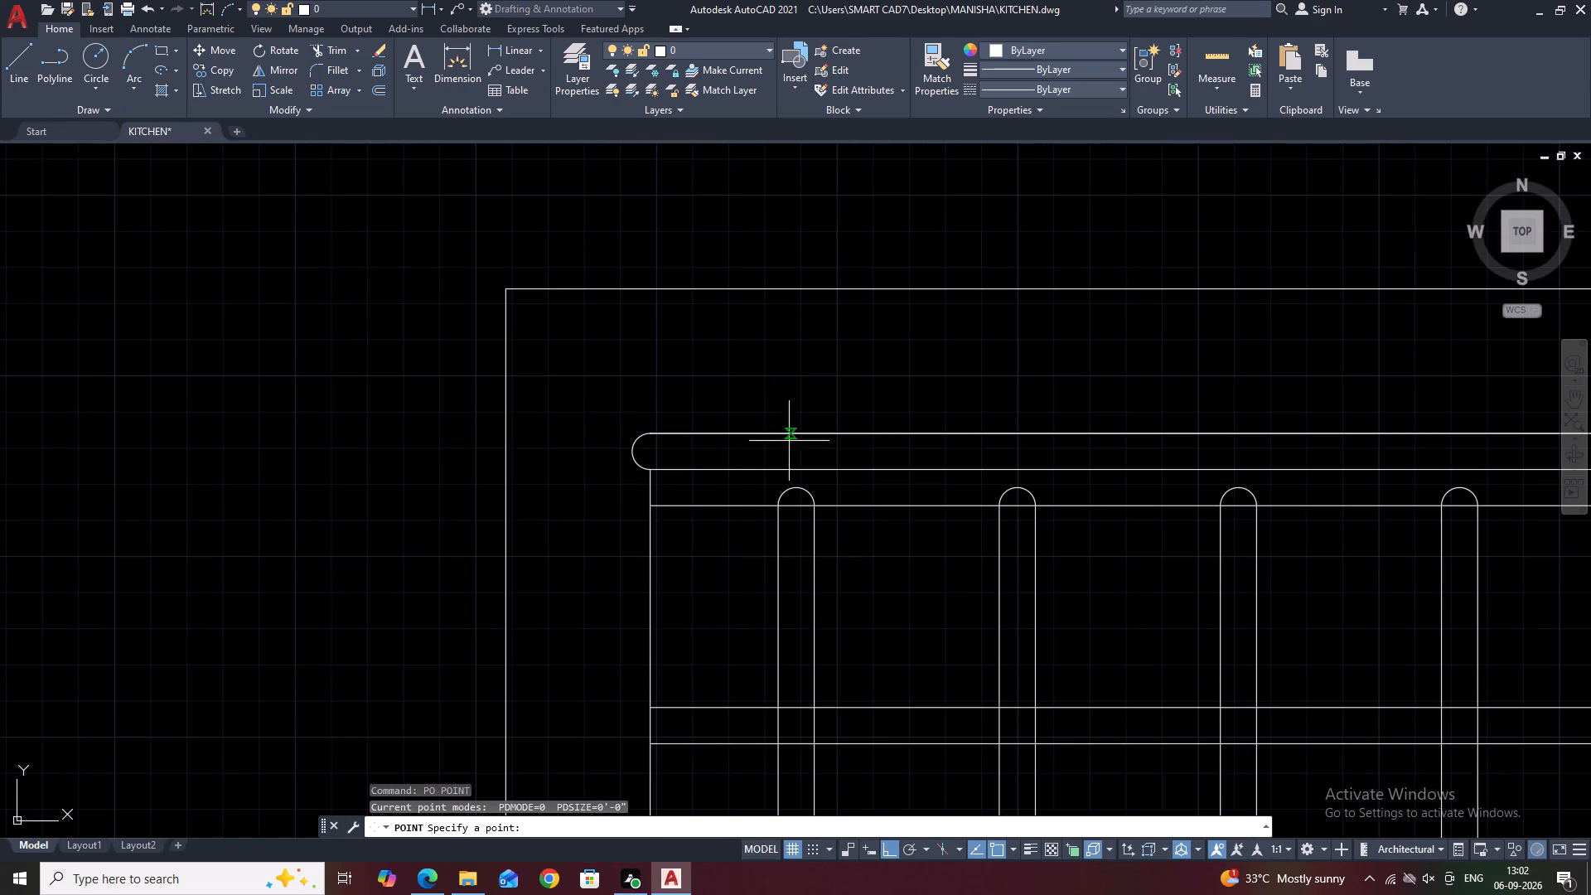
scroll(785, 488, up, 1)
click(803, 488)
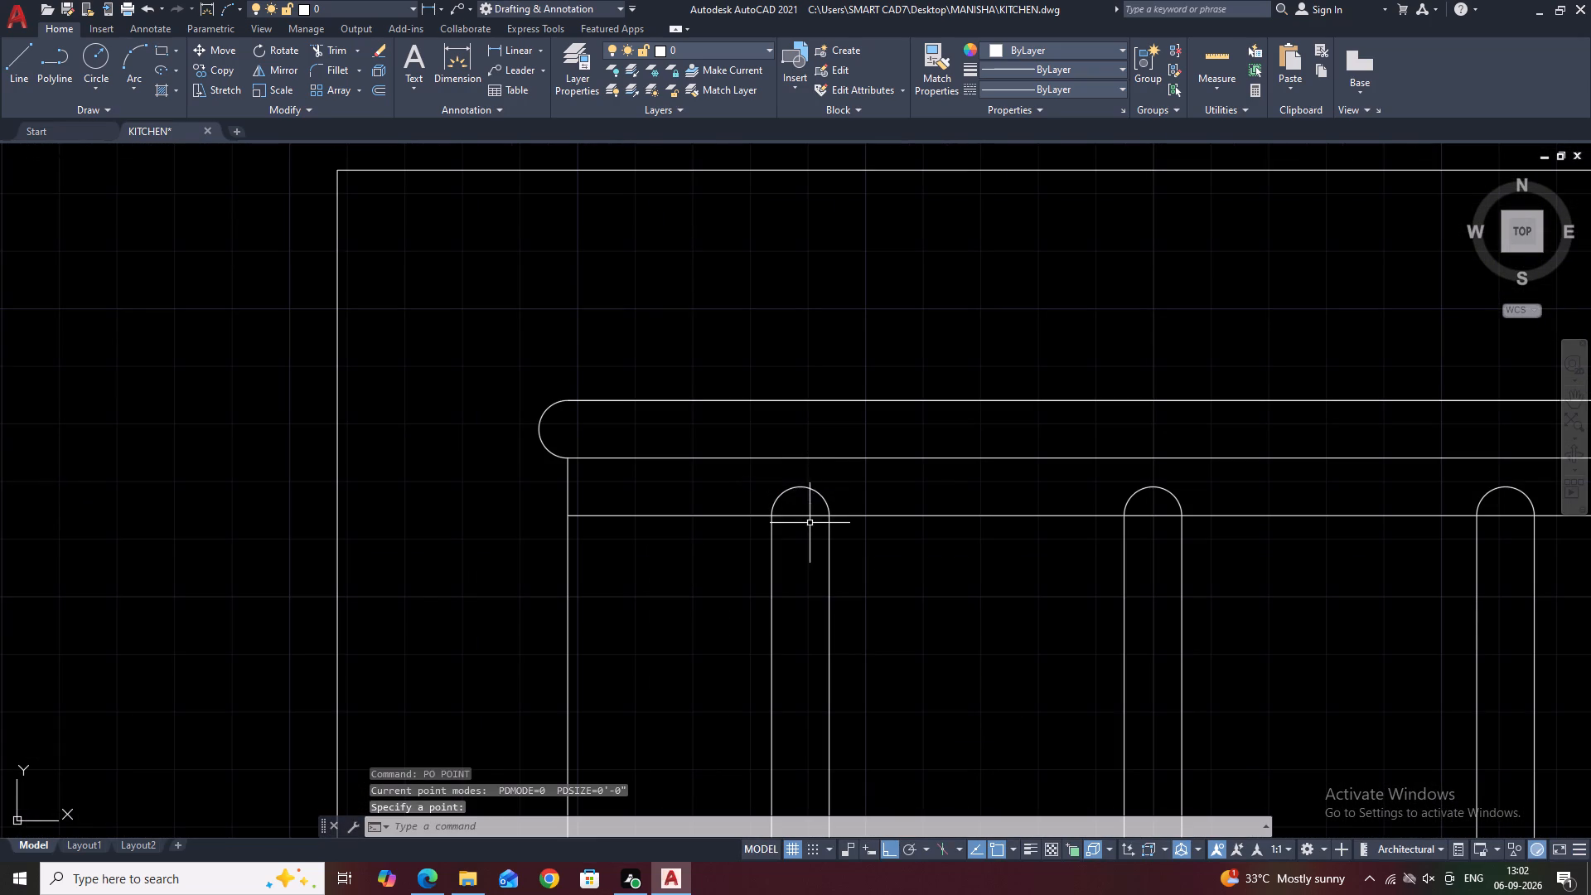
key(Escape)
Review the properties of the point on the first bar's cap.
click(774, 472)
click(830, 518)
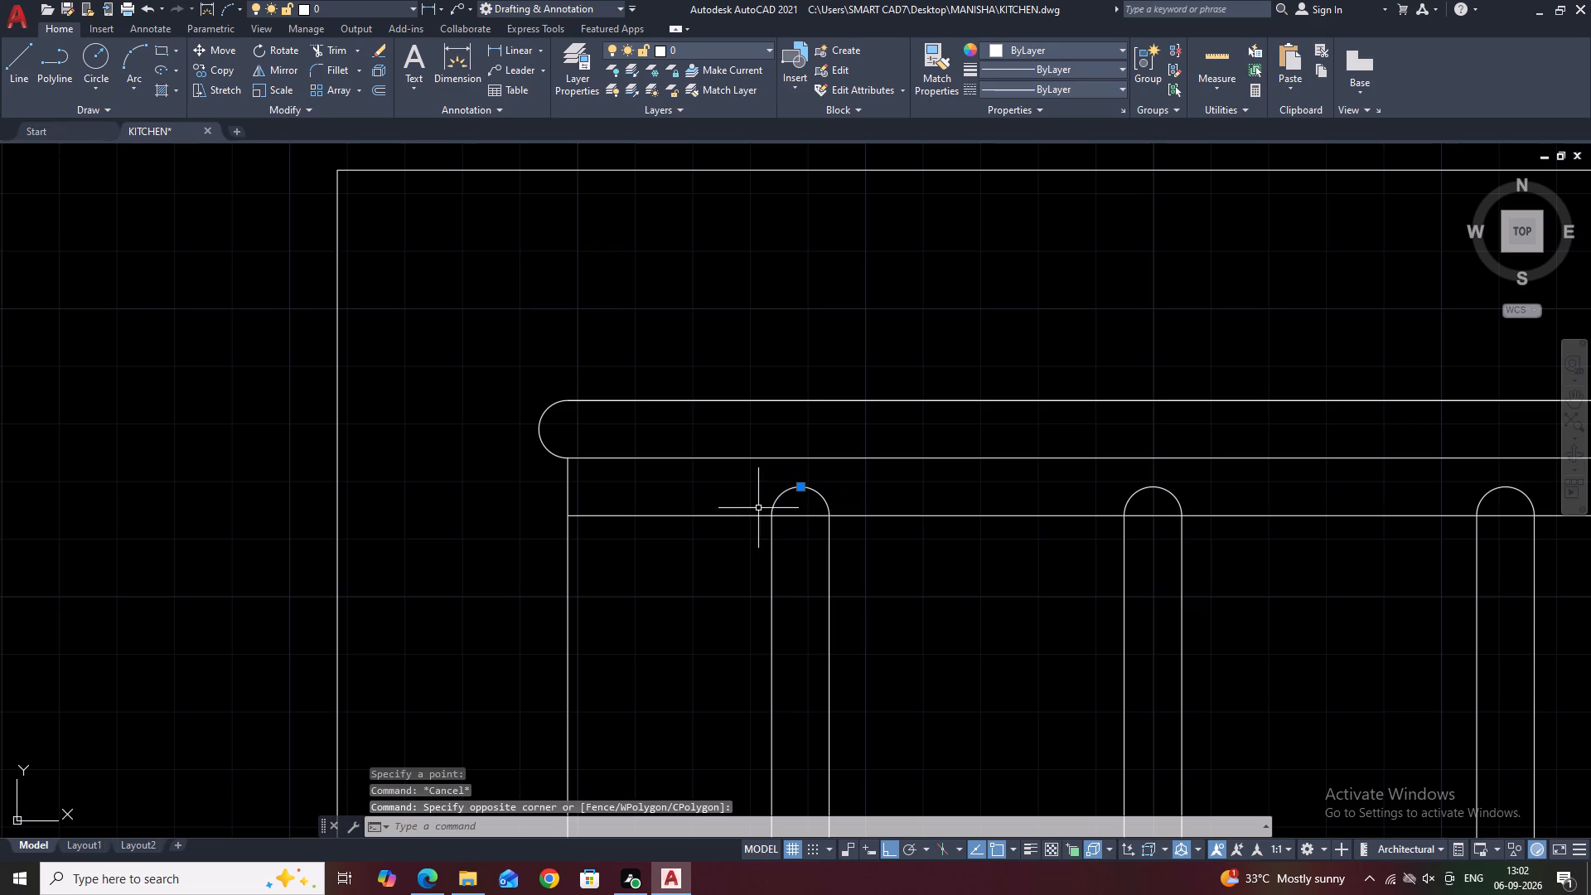
key(p)
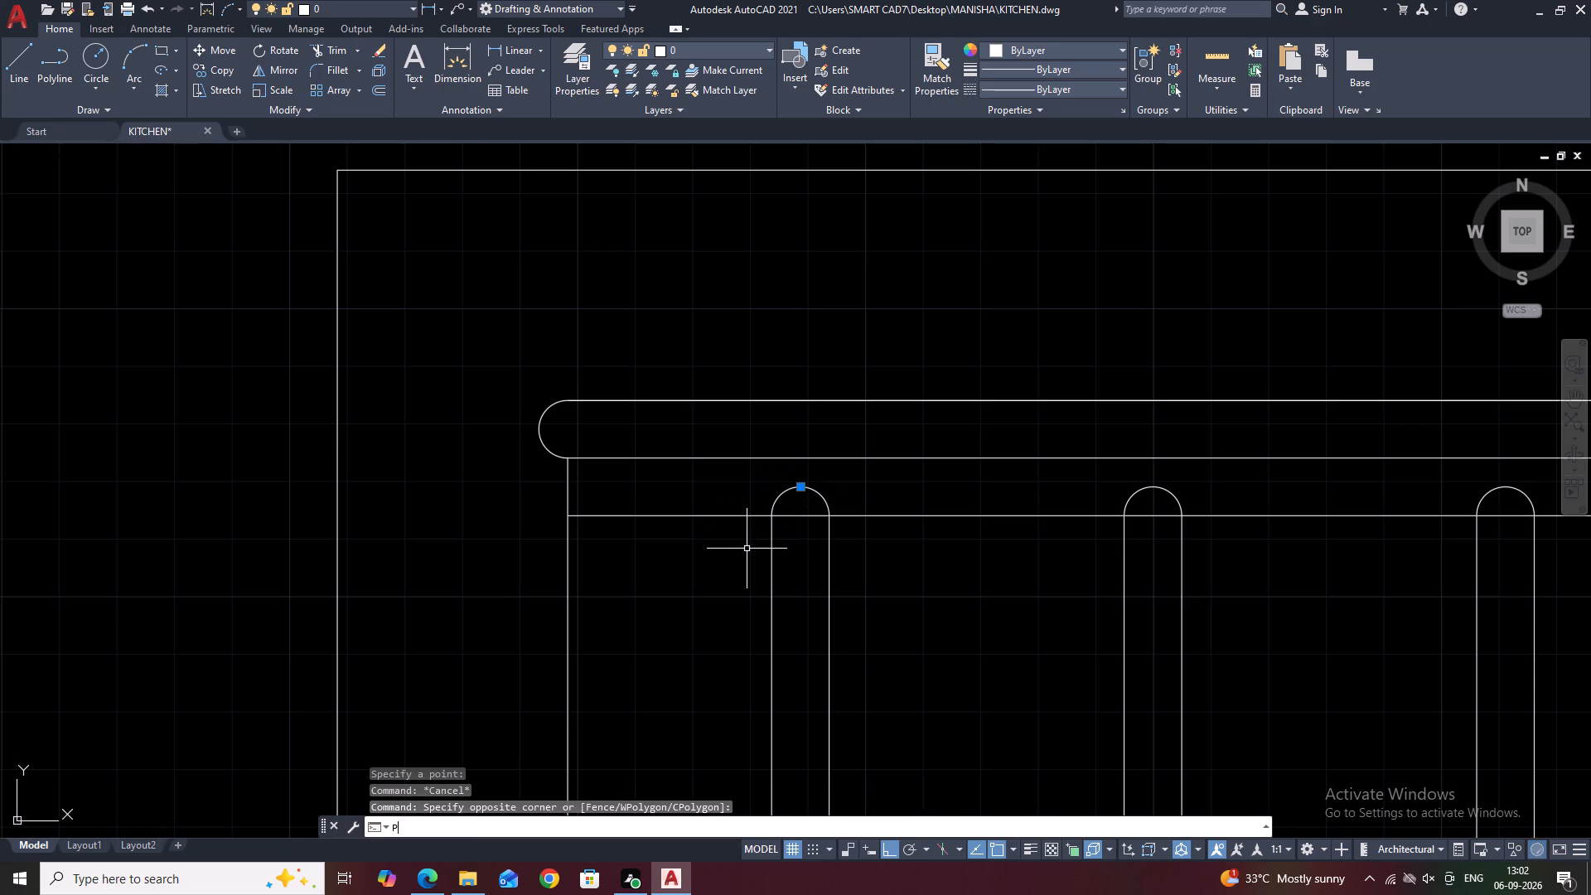
text(R)
key(space)
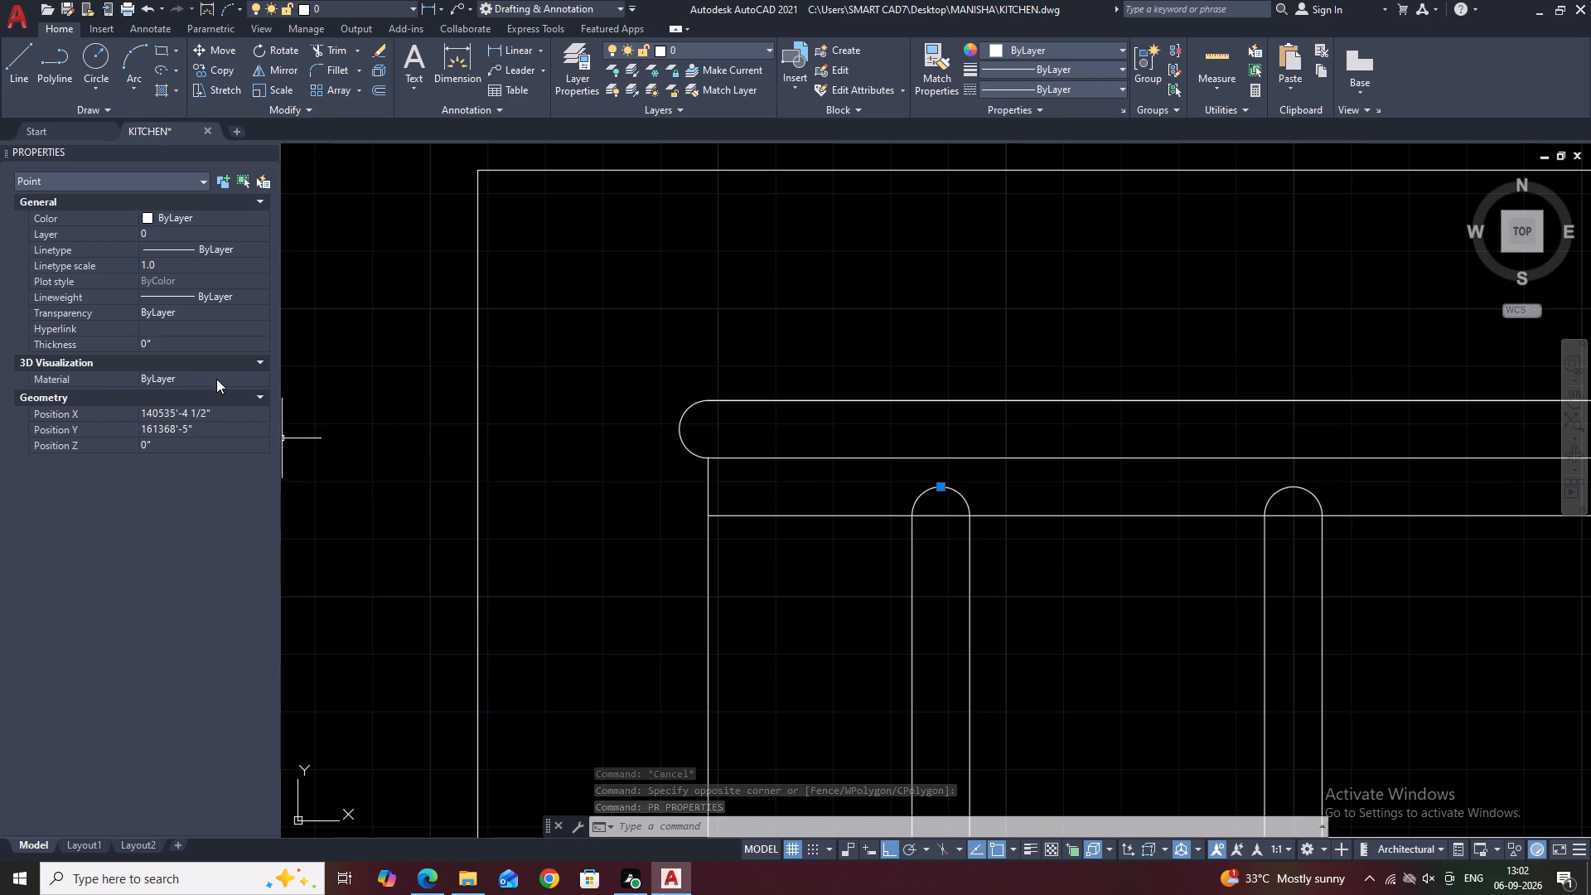
key(Escape)
key(Escape)
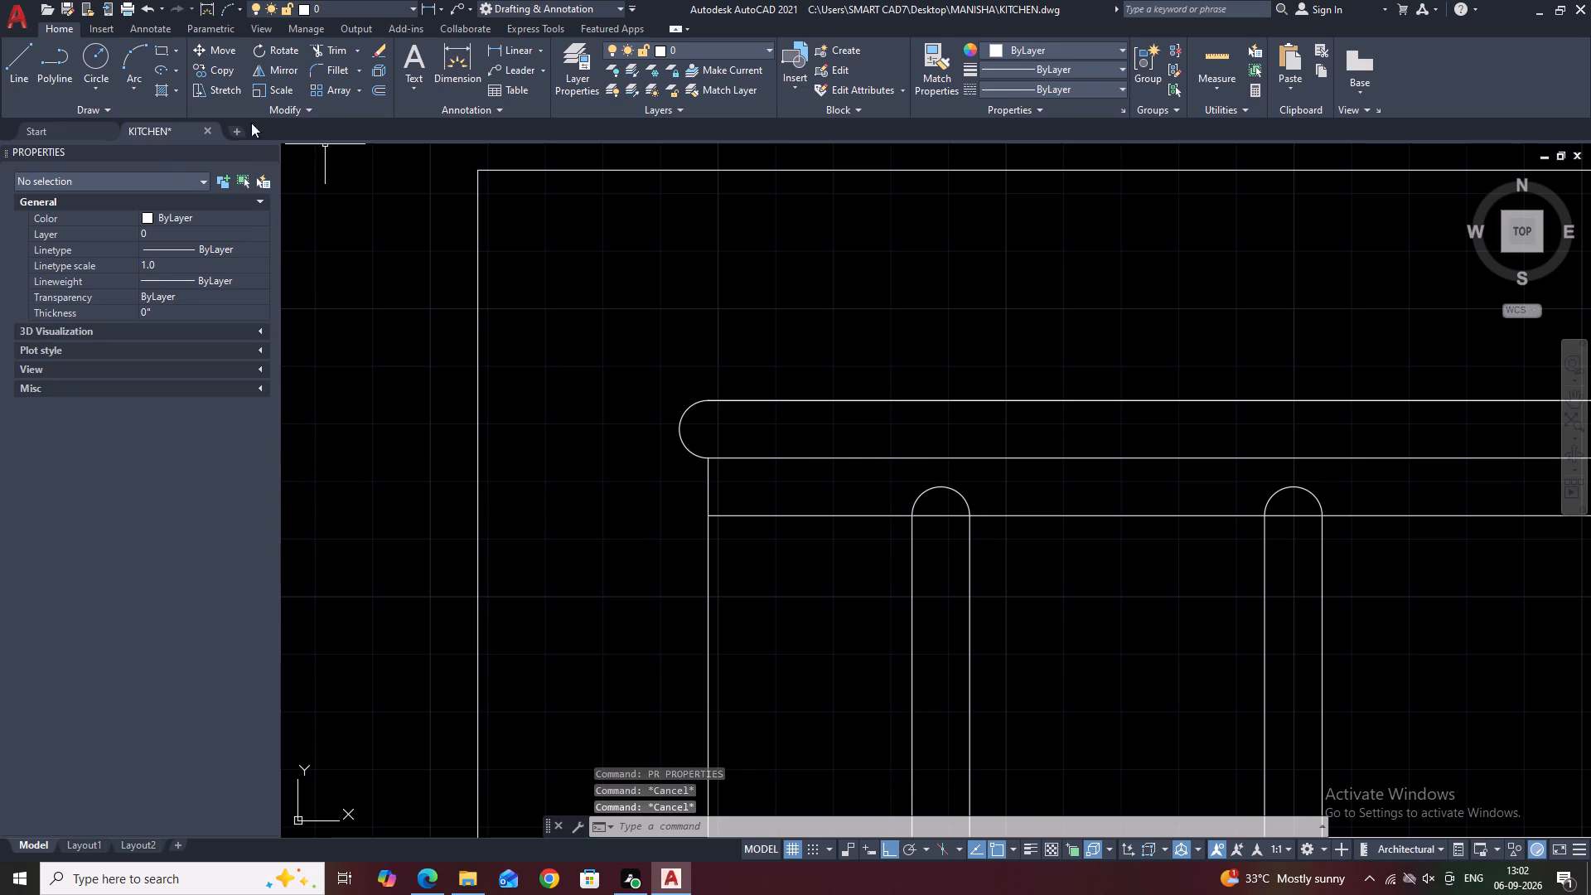
click(235, 127)
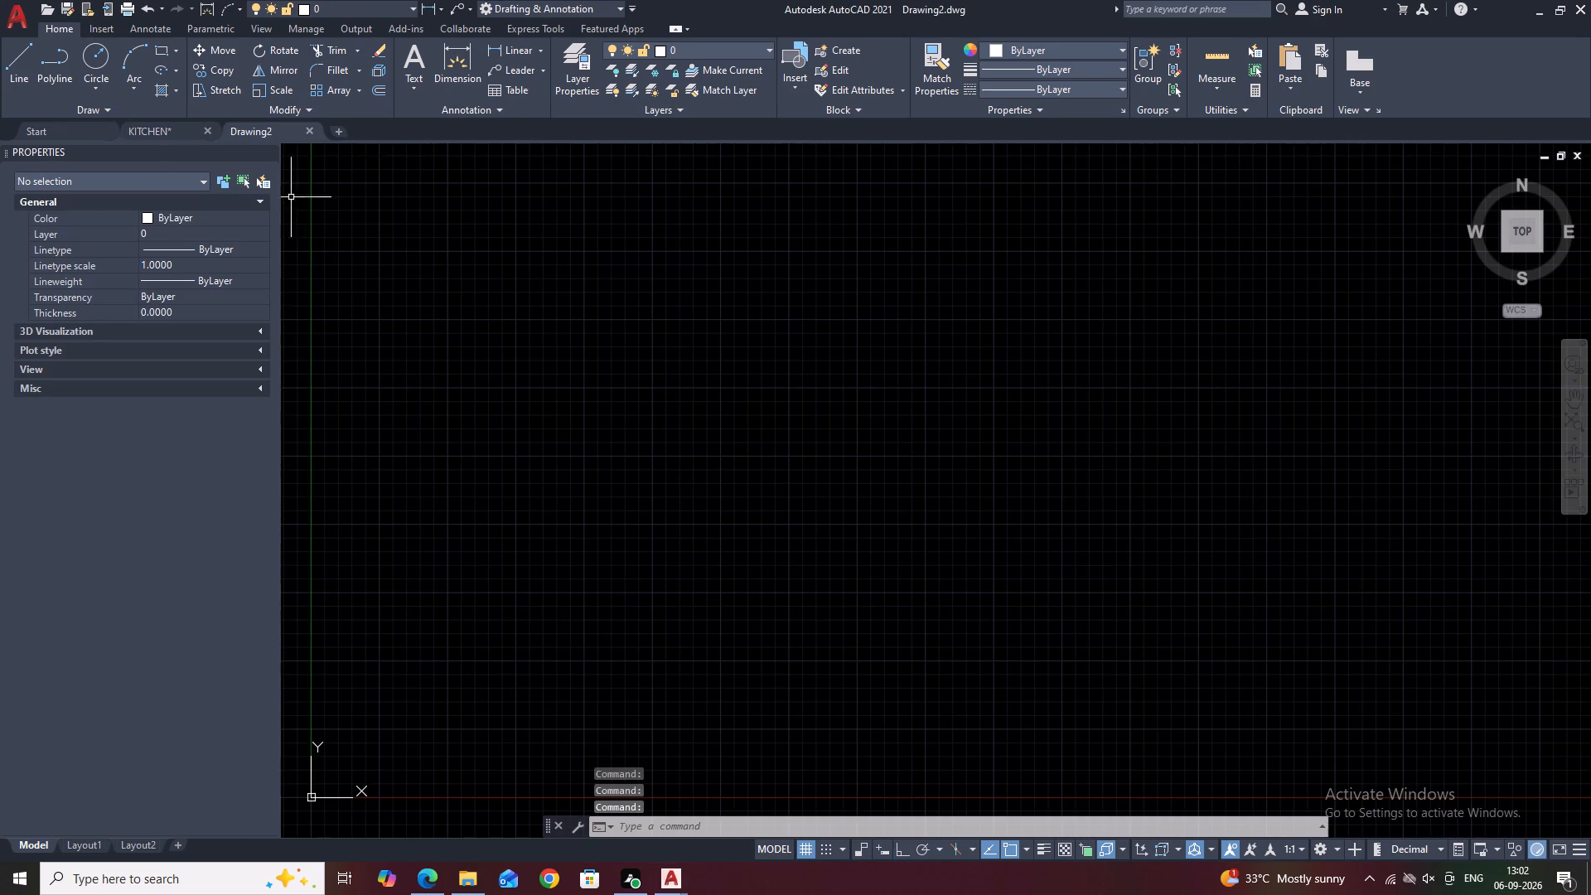
click(308, 130)
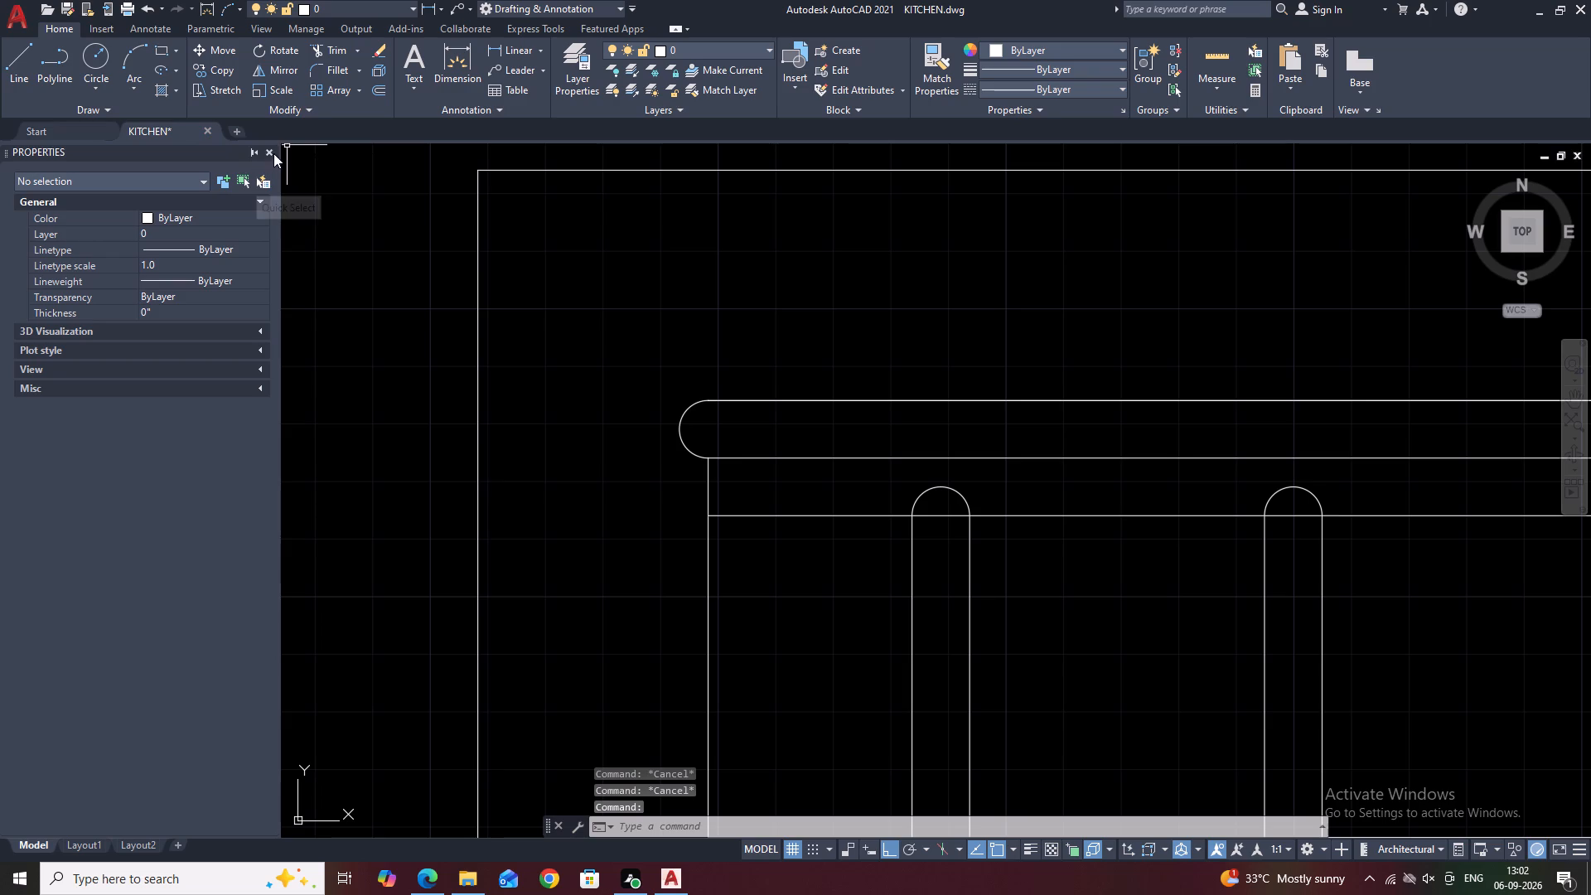
click(273, 152)
Save the drawing under the name KITCHEN as an AutoCAD 2018 drawing, replacing the existing file.
scroll(700, 383, down, 3)
scroll(1106, 409, down, 4)
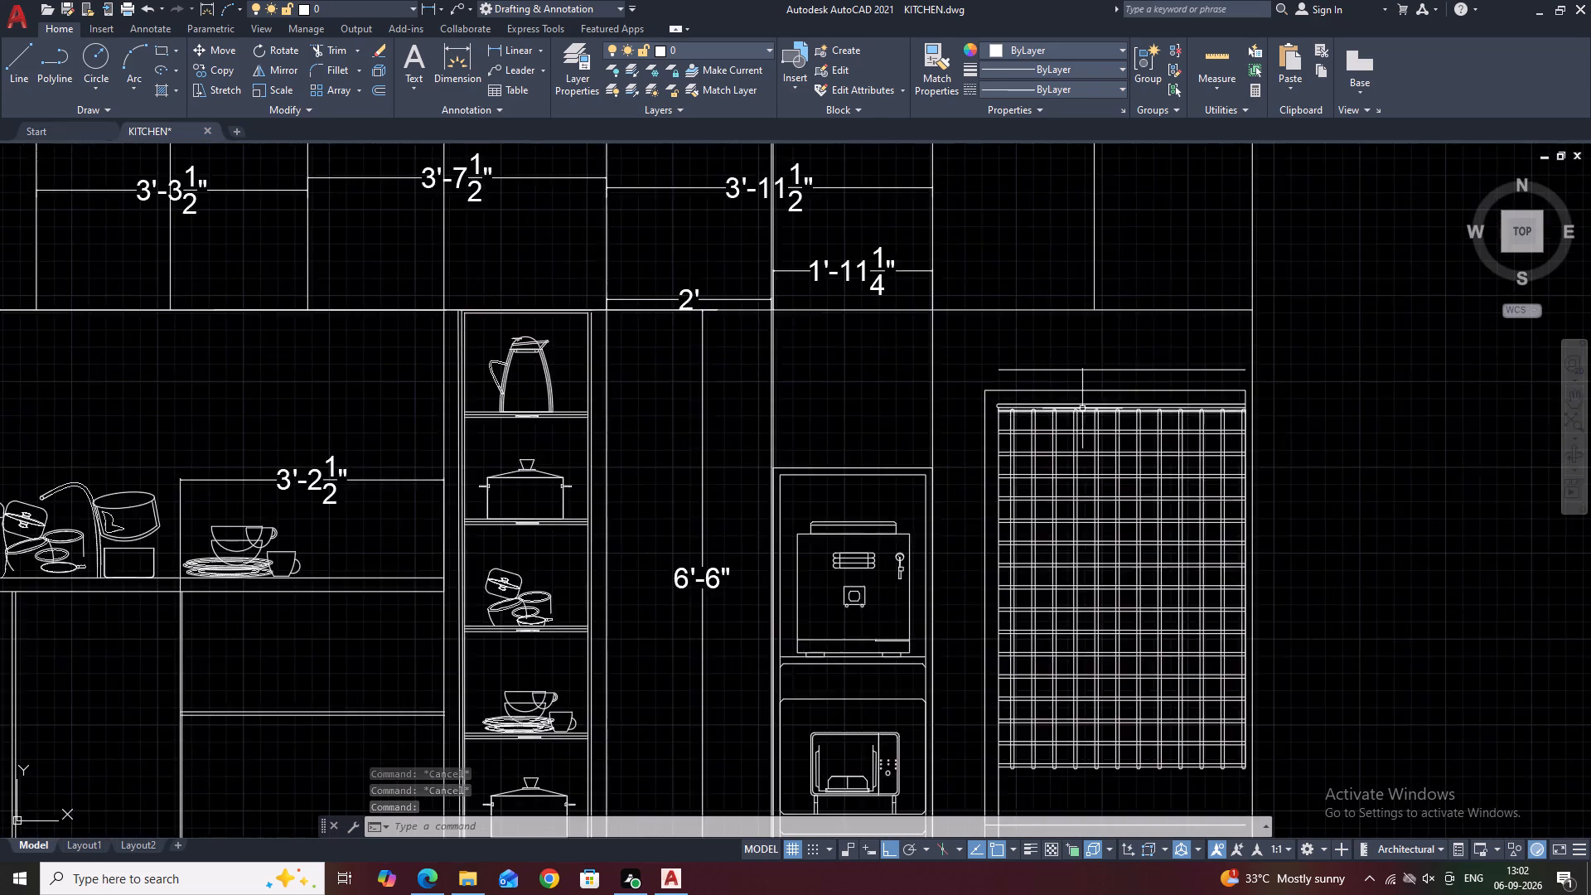
scroll(1082, 409, down, 1)
middle_drag(1414, 411, 1228, 385)
click(6, 9)
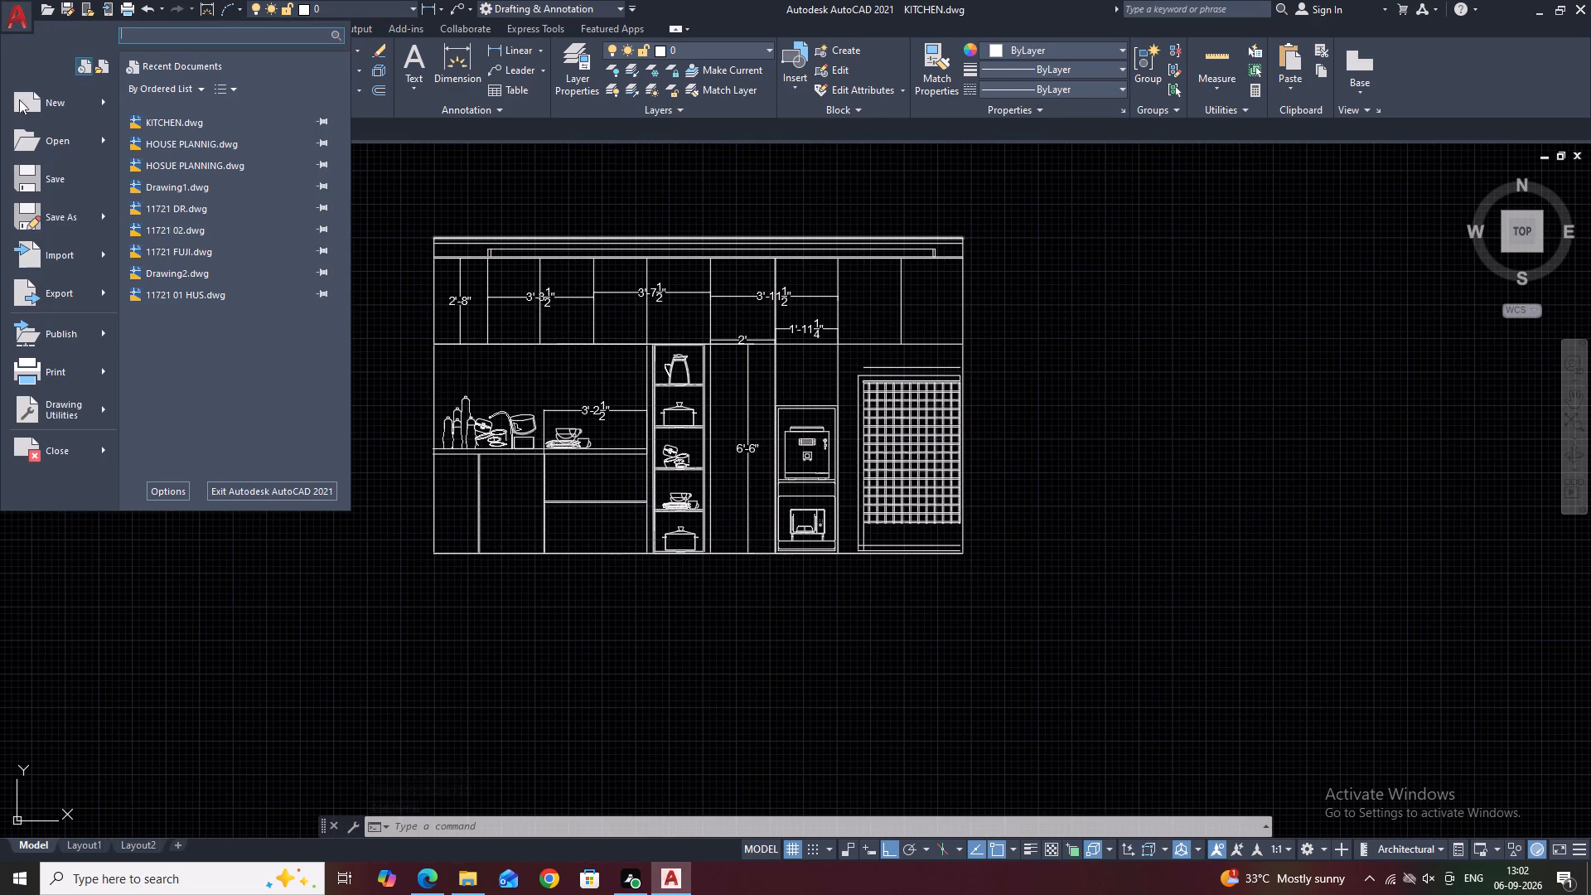
click(69, 220)
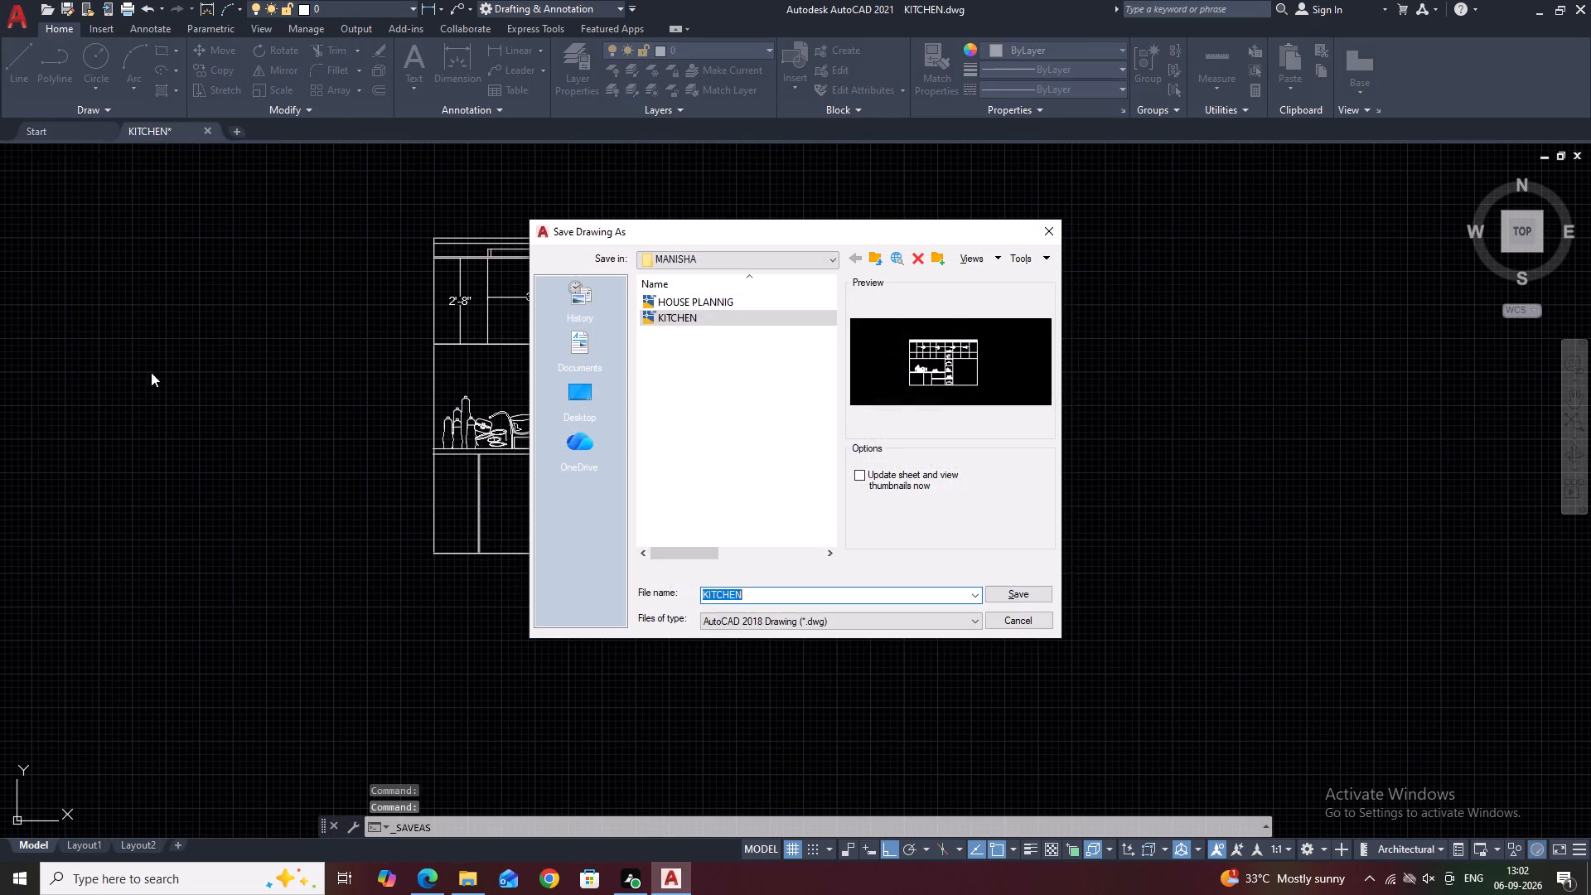
click(1030, 600)
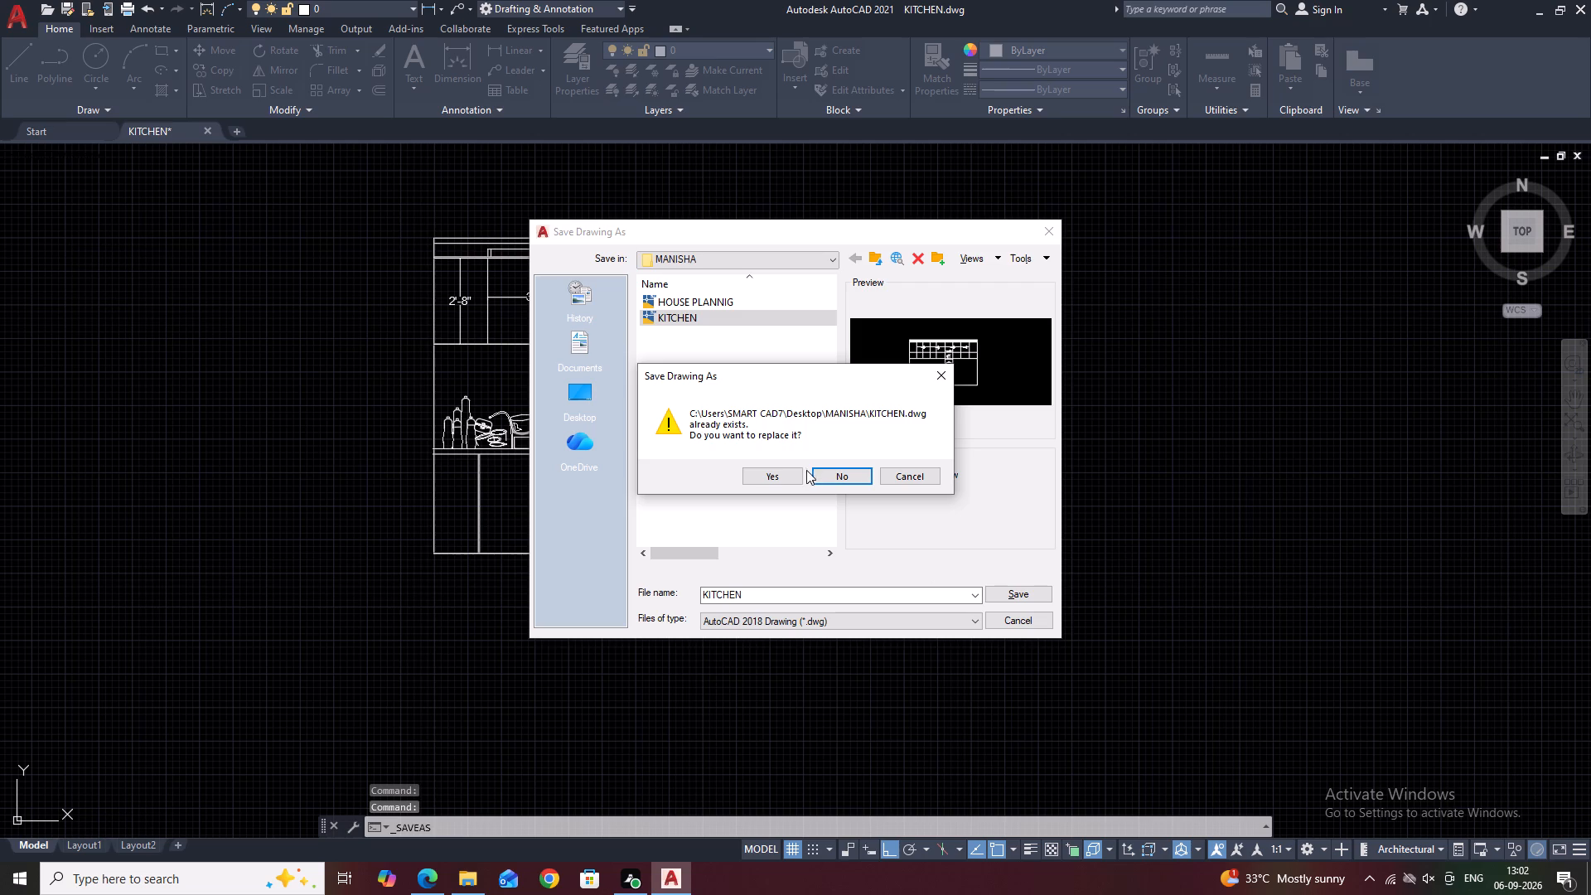
click(762, 475)
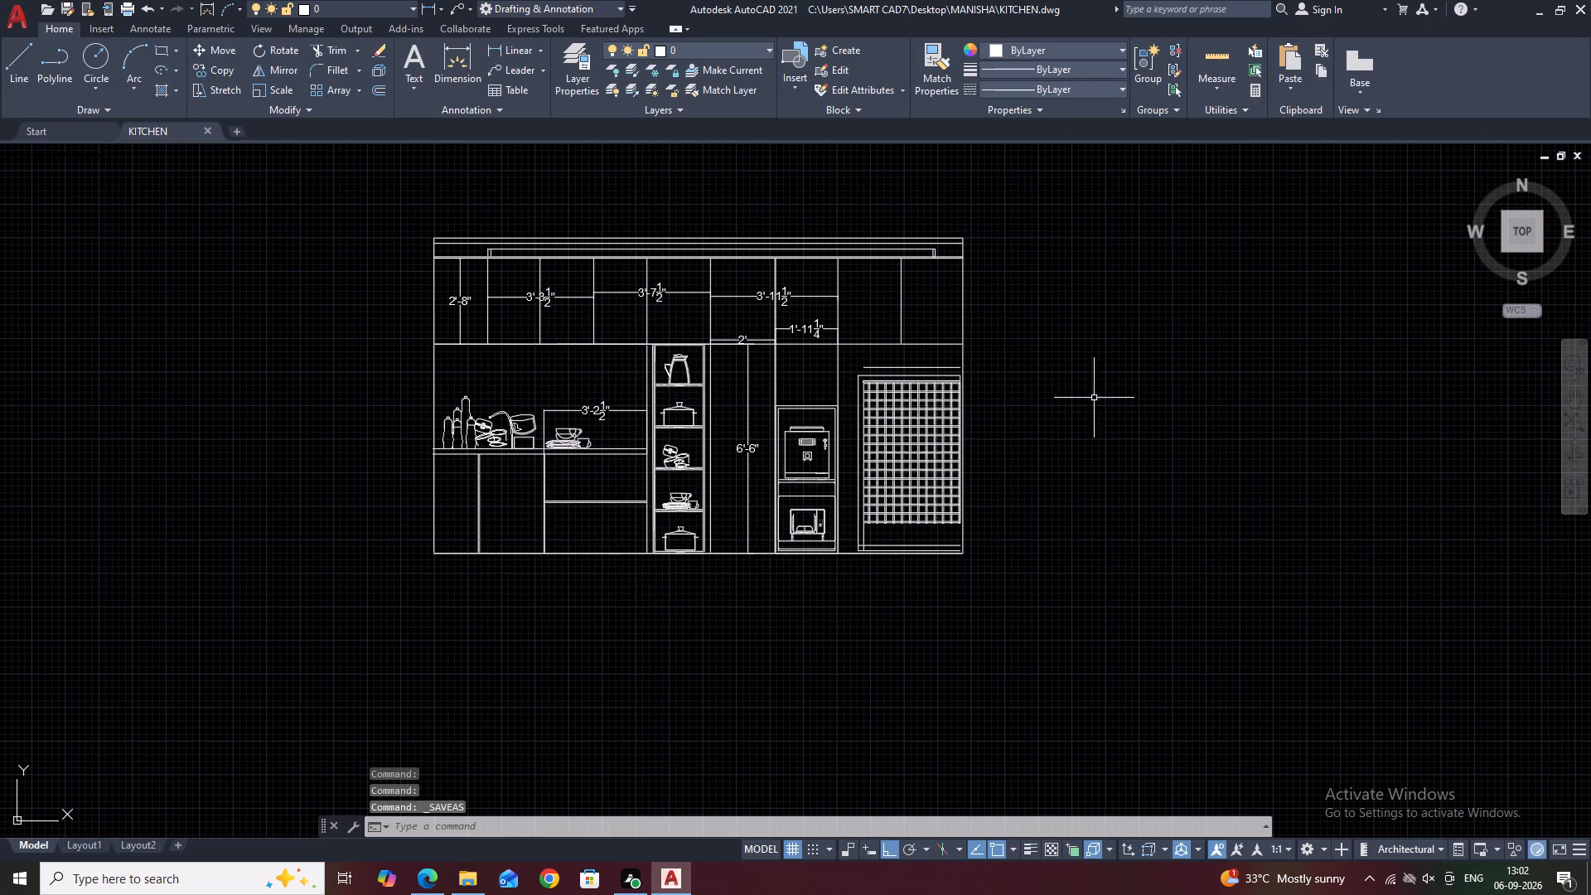
Draw a small circle centred on the top of the first vertical bar's rounded cap.
scroll(765, 464, up, 2)
middle_drag(1095, 328, 1057, 451)
scroll(1007, 426, up, 2)
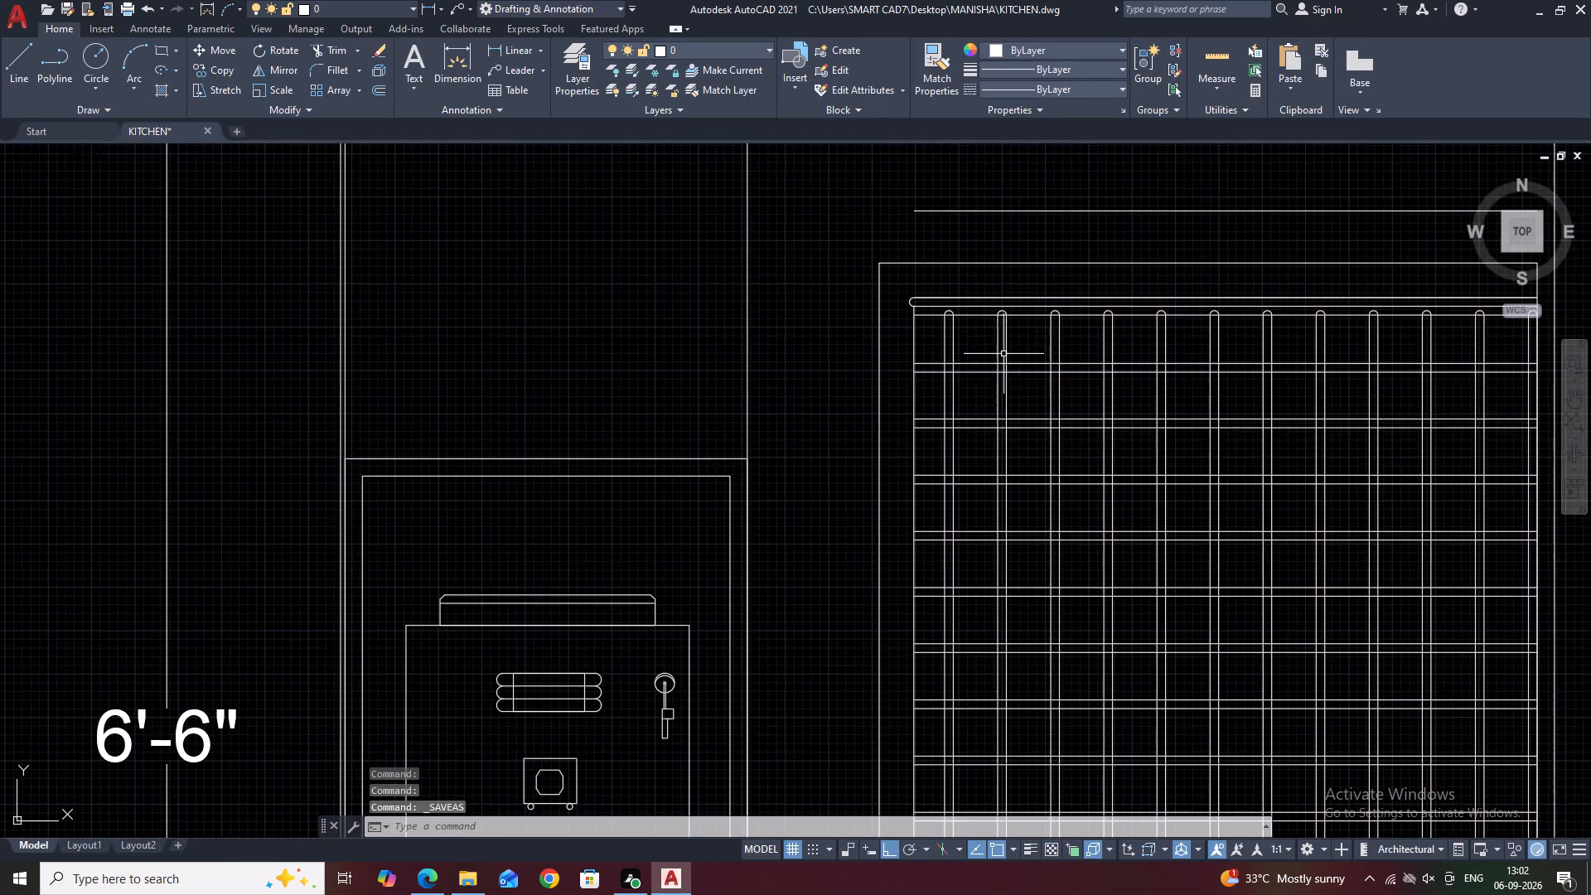
middle_drag(1003, 330, 957, 387)
scroll(904, 373, up, 5)
click(915, 326)
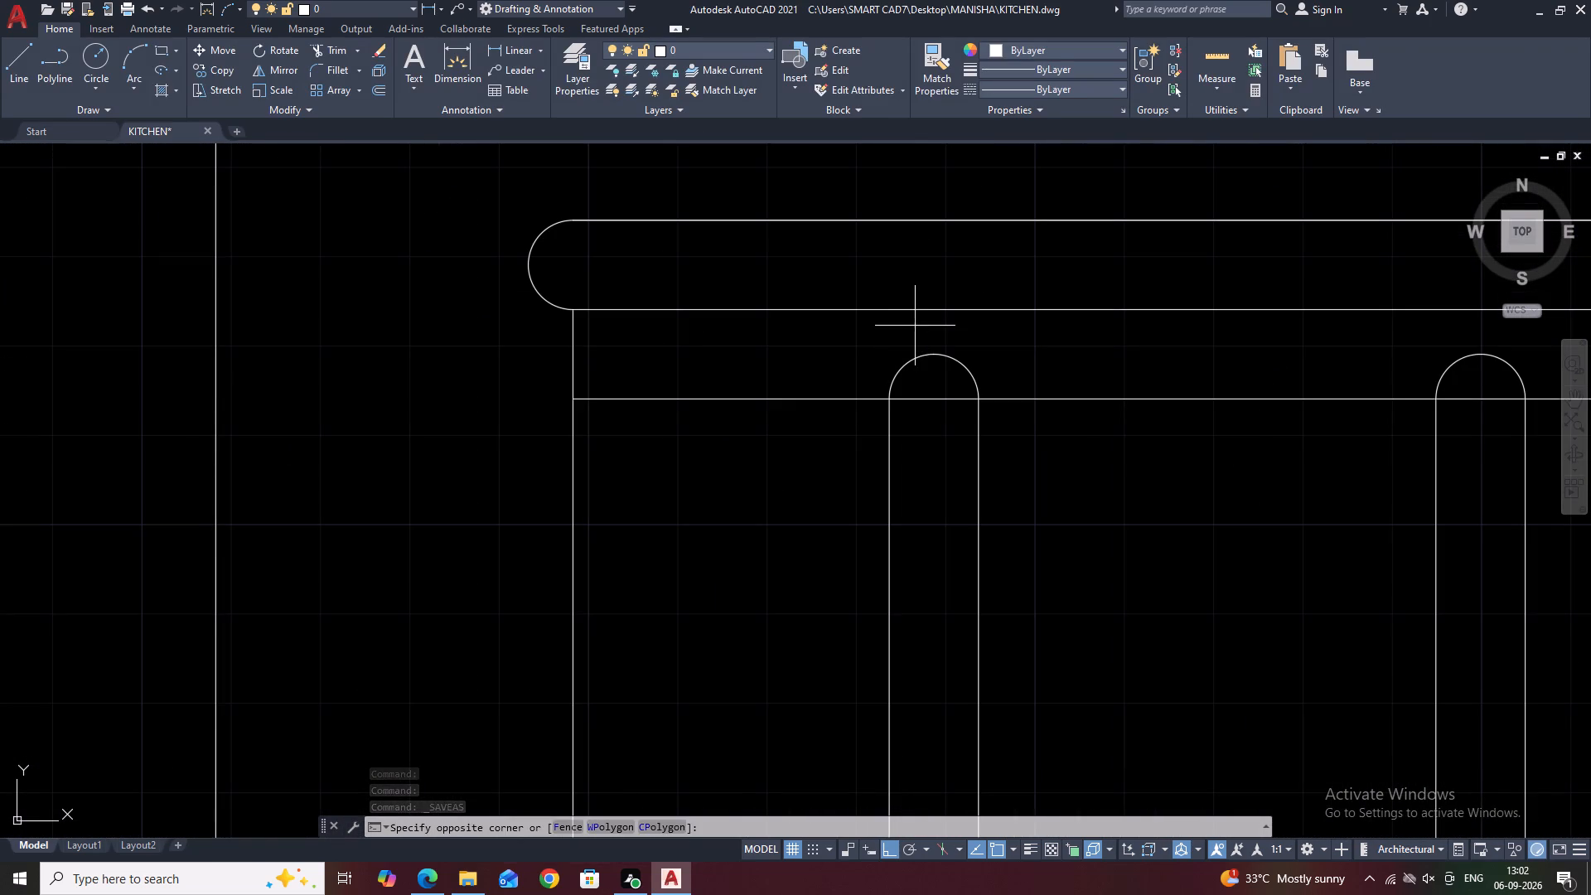
click(978, 394)
text(C)
key(space)
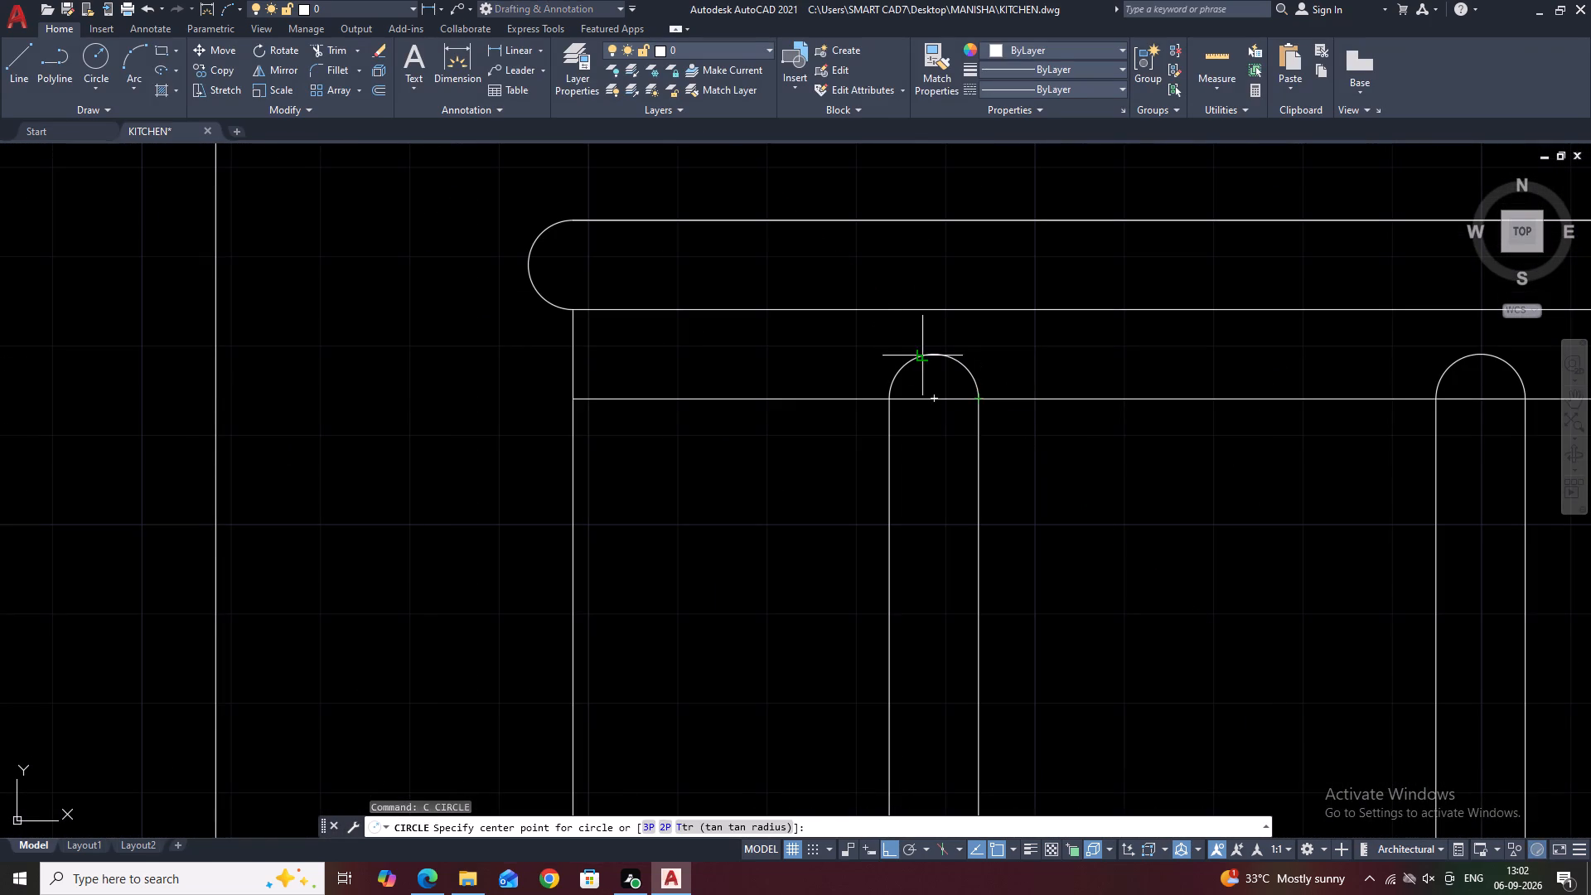
scroll(921, 356, up, 1)
click(945, 350)
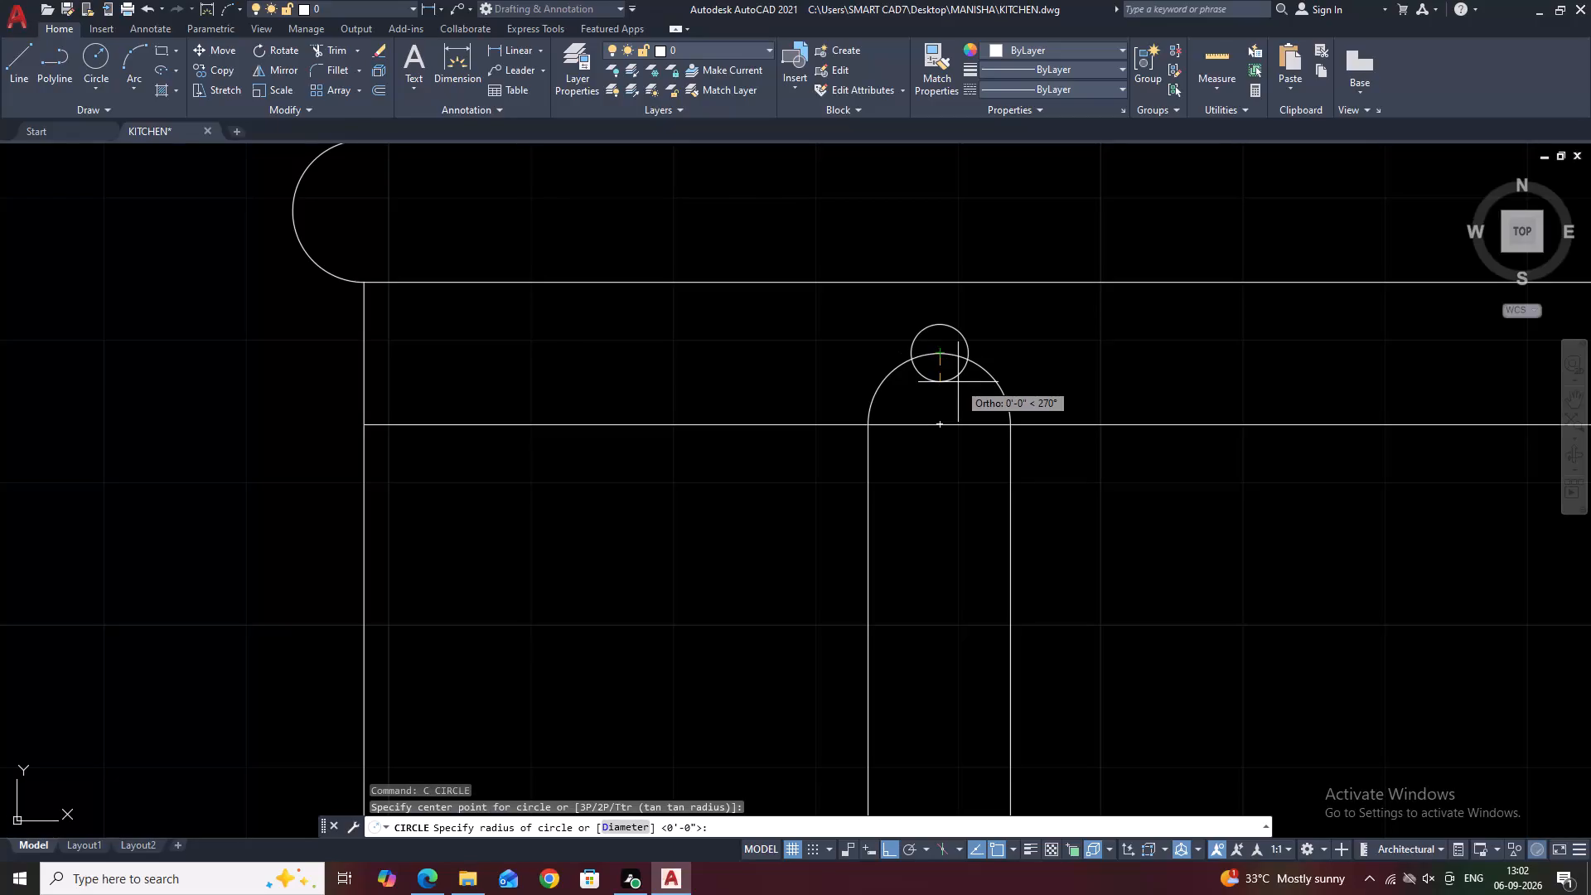
click(958, 385)
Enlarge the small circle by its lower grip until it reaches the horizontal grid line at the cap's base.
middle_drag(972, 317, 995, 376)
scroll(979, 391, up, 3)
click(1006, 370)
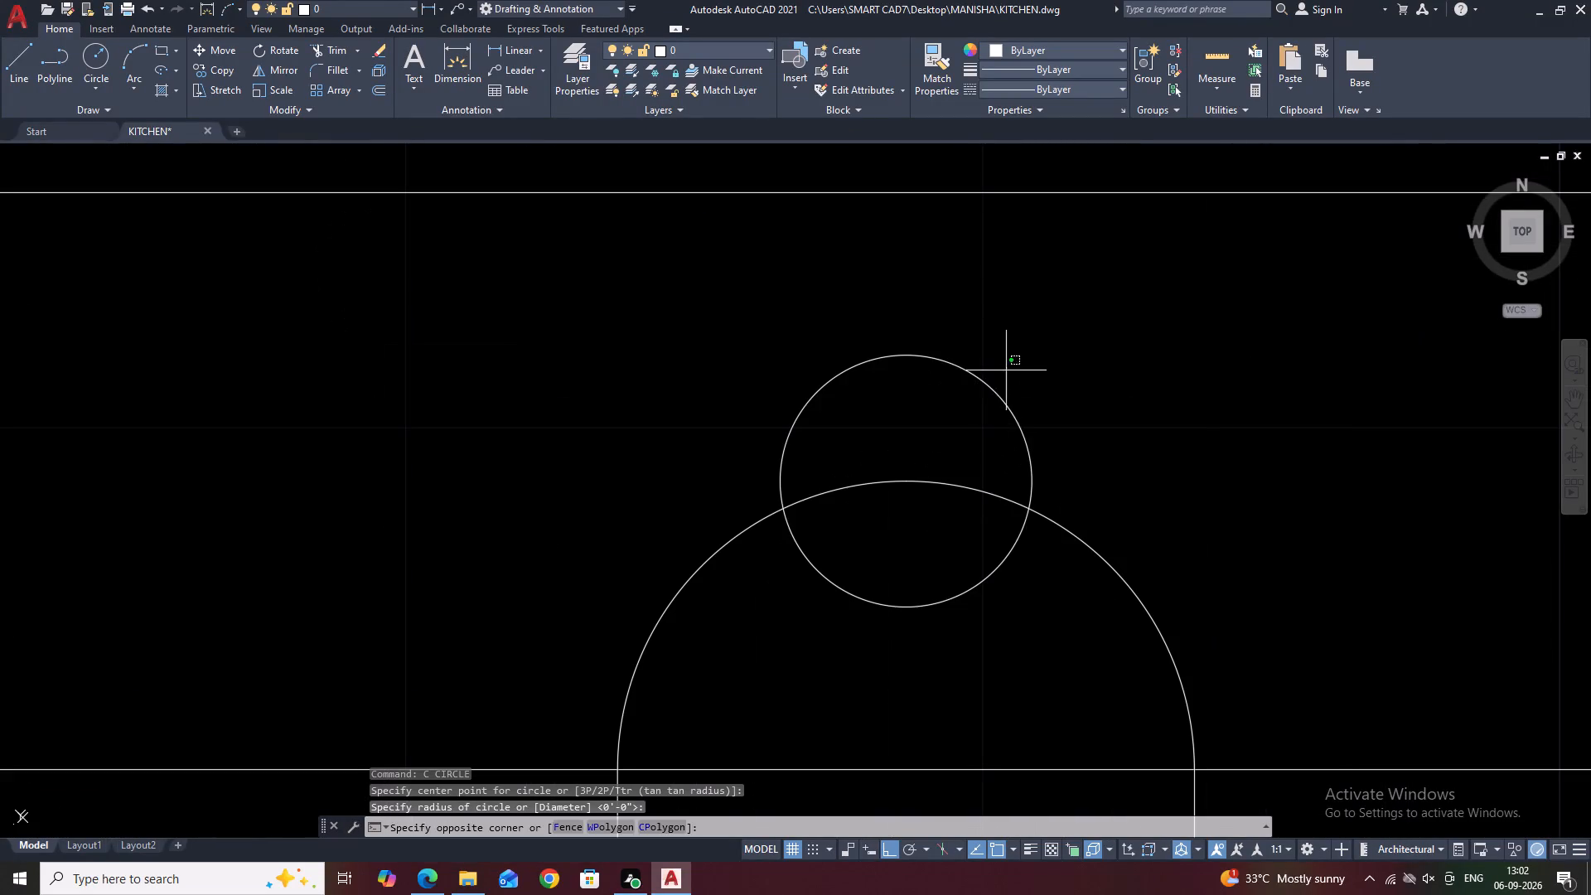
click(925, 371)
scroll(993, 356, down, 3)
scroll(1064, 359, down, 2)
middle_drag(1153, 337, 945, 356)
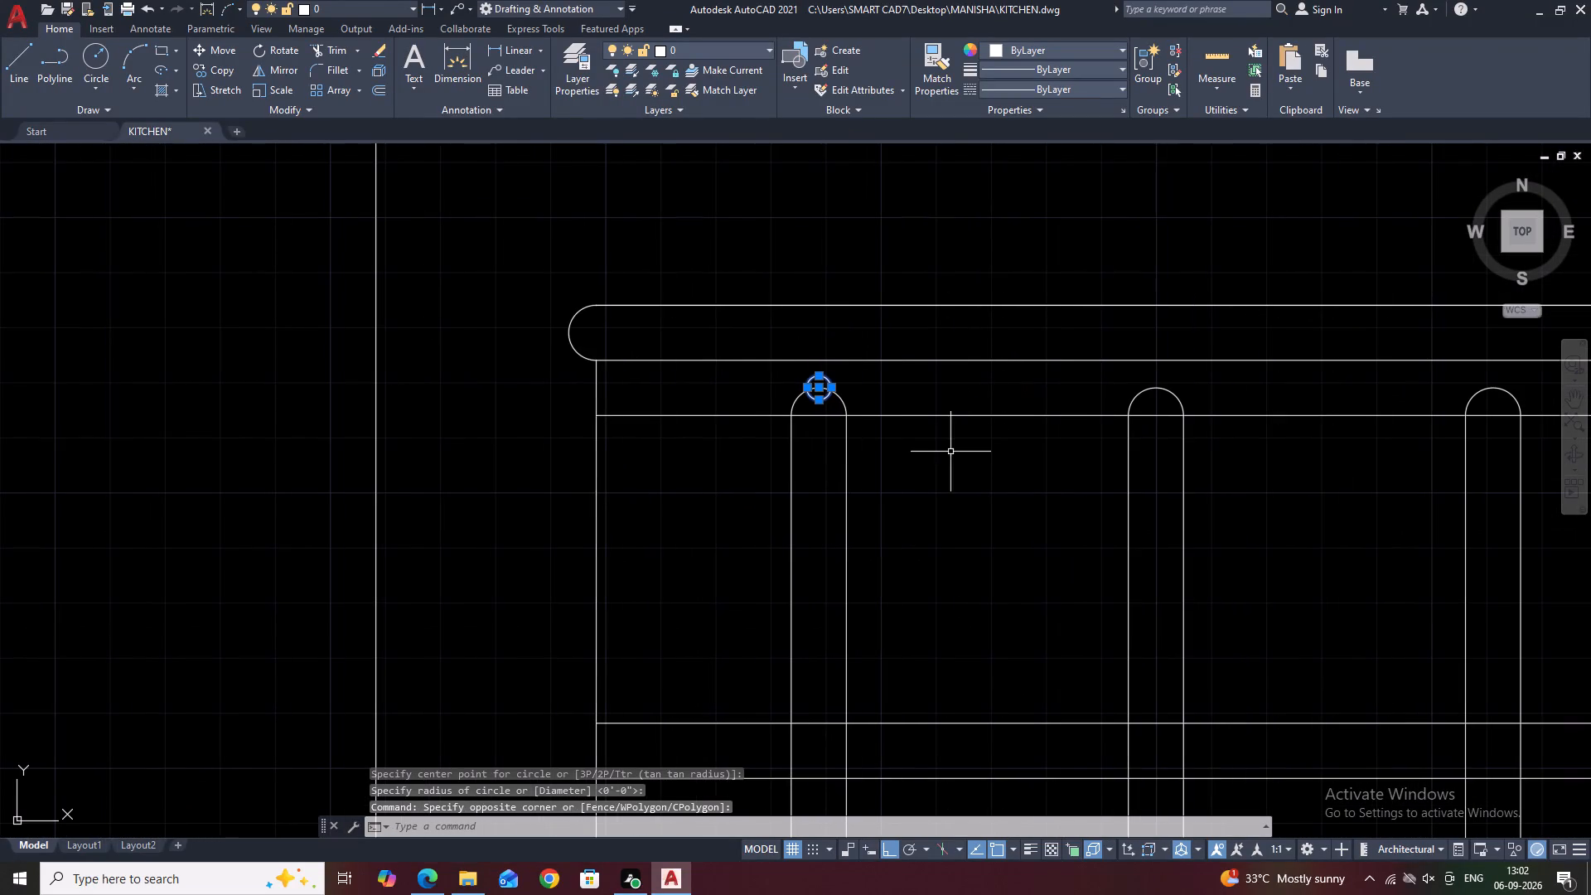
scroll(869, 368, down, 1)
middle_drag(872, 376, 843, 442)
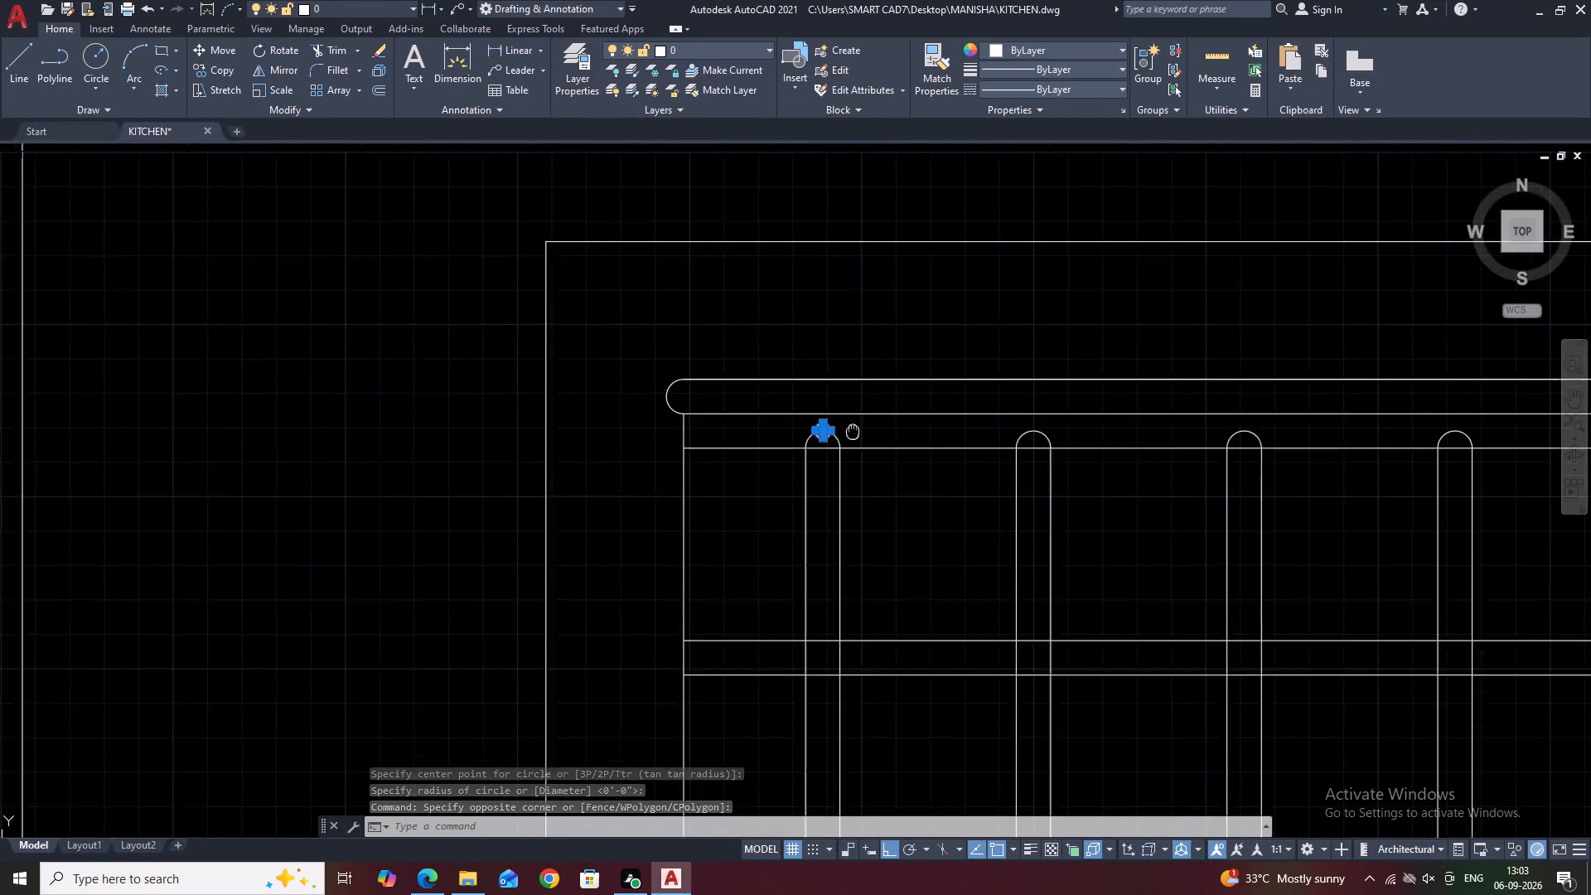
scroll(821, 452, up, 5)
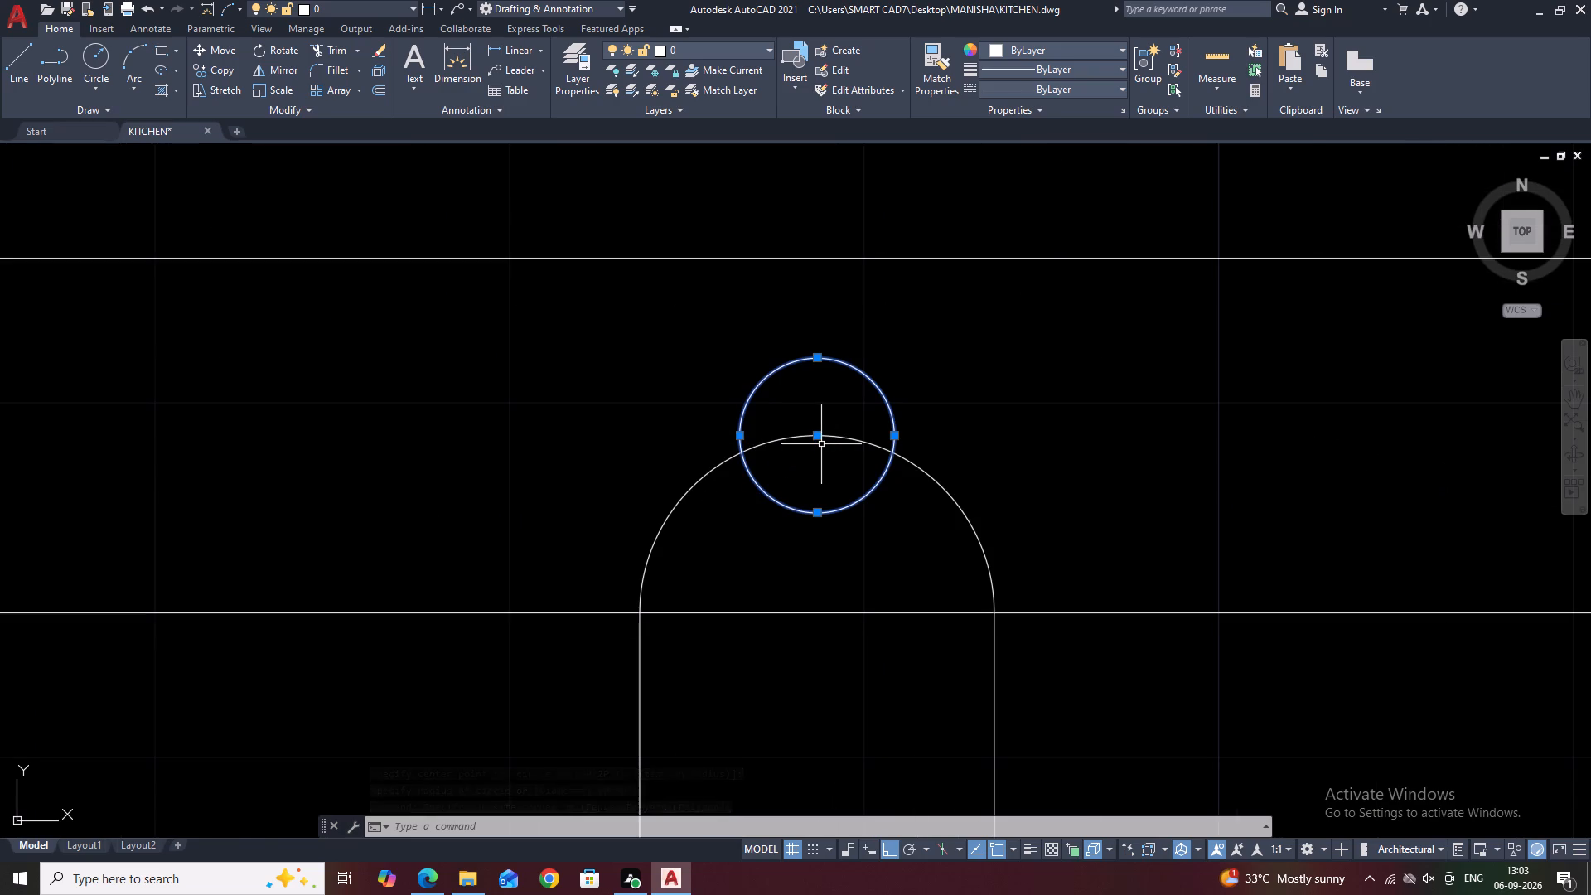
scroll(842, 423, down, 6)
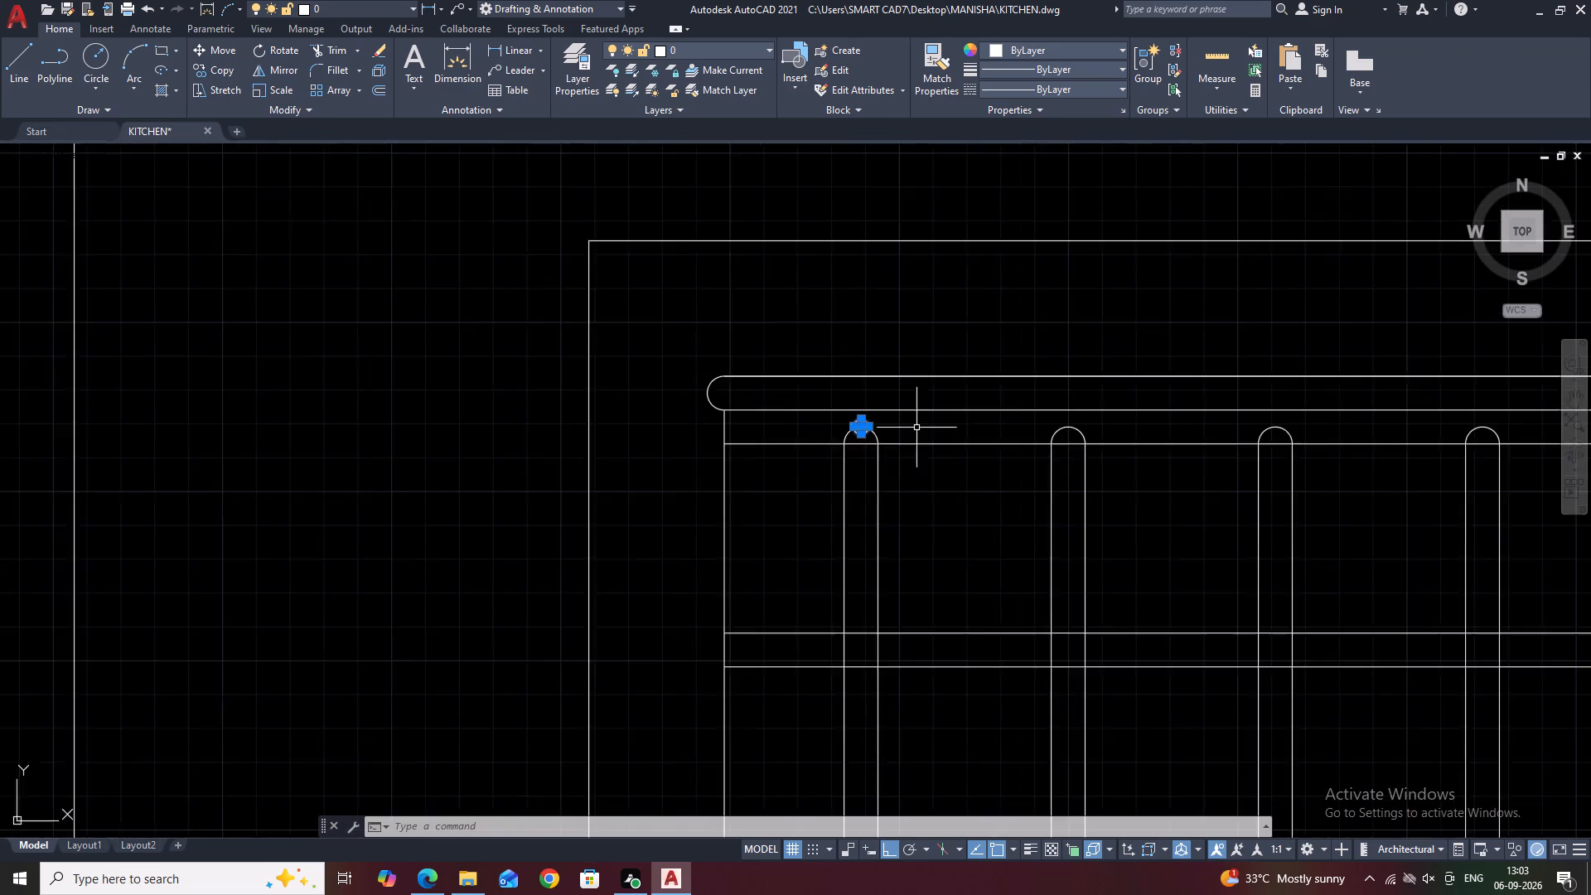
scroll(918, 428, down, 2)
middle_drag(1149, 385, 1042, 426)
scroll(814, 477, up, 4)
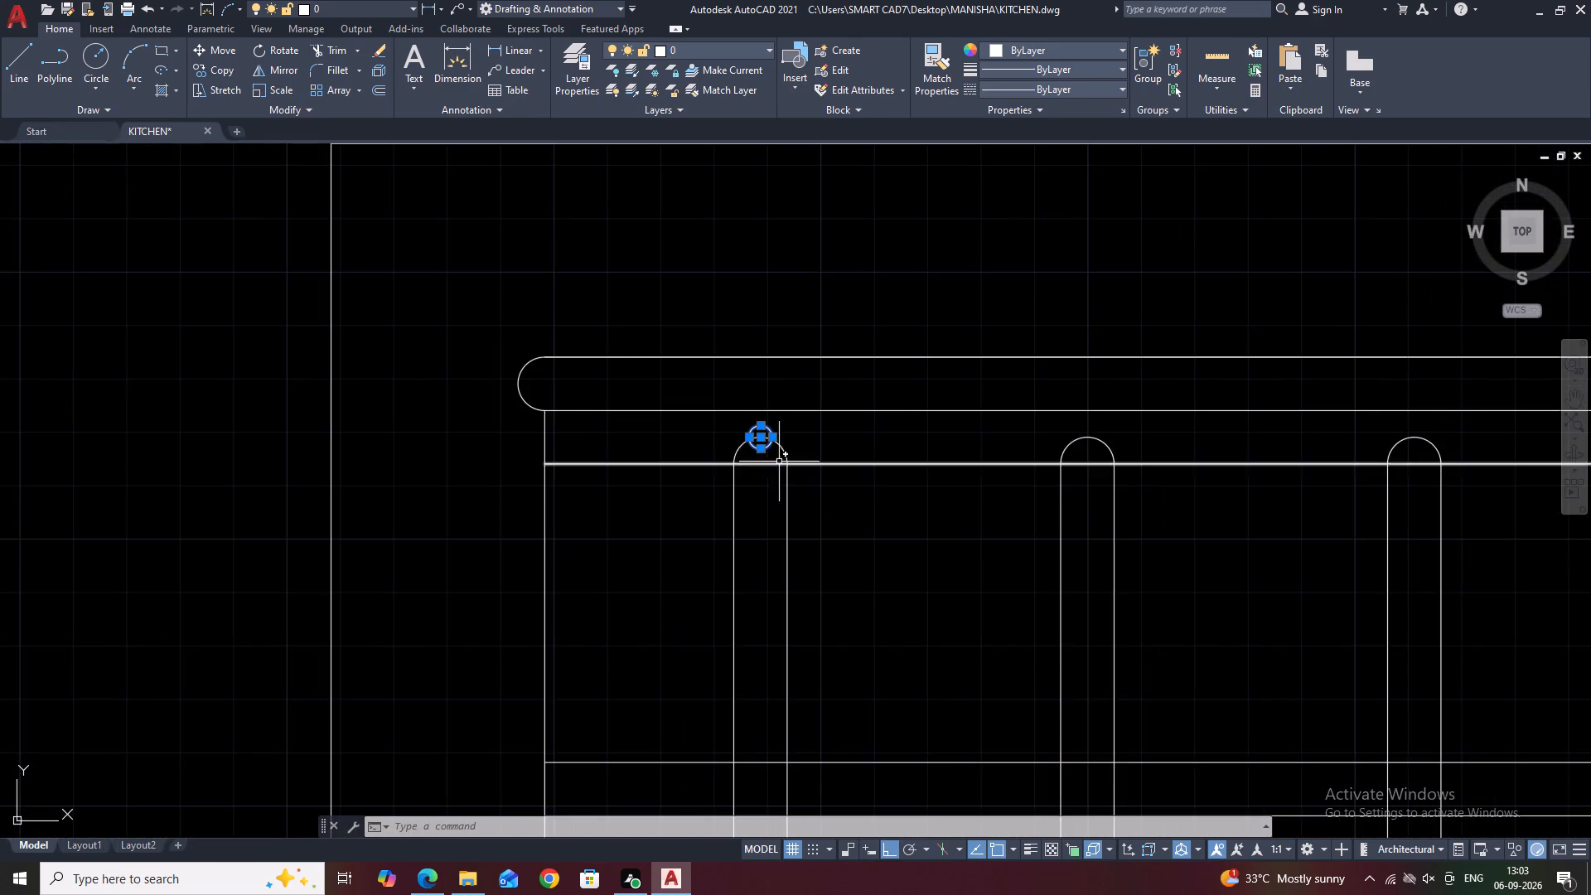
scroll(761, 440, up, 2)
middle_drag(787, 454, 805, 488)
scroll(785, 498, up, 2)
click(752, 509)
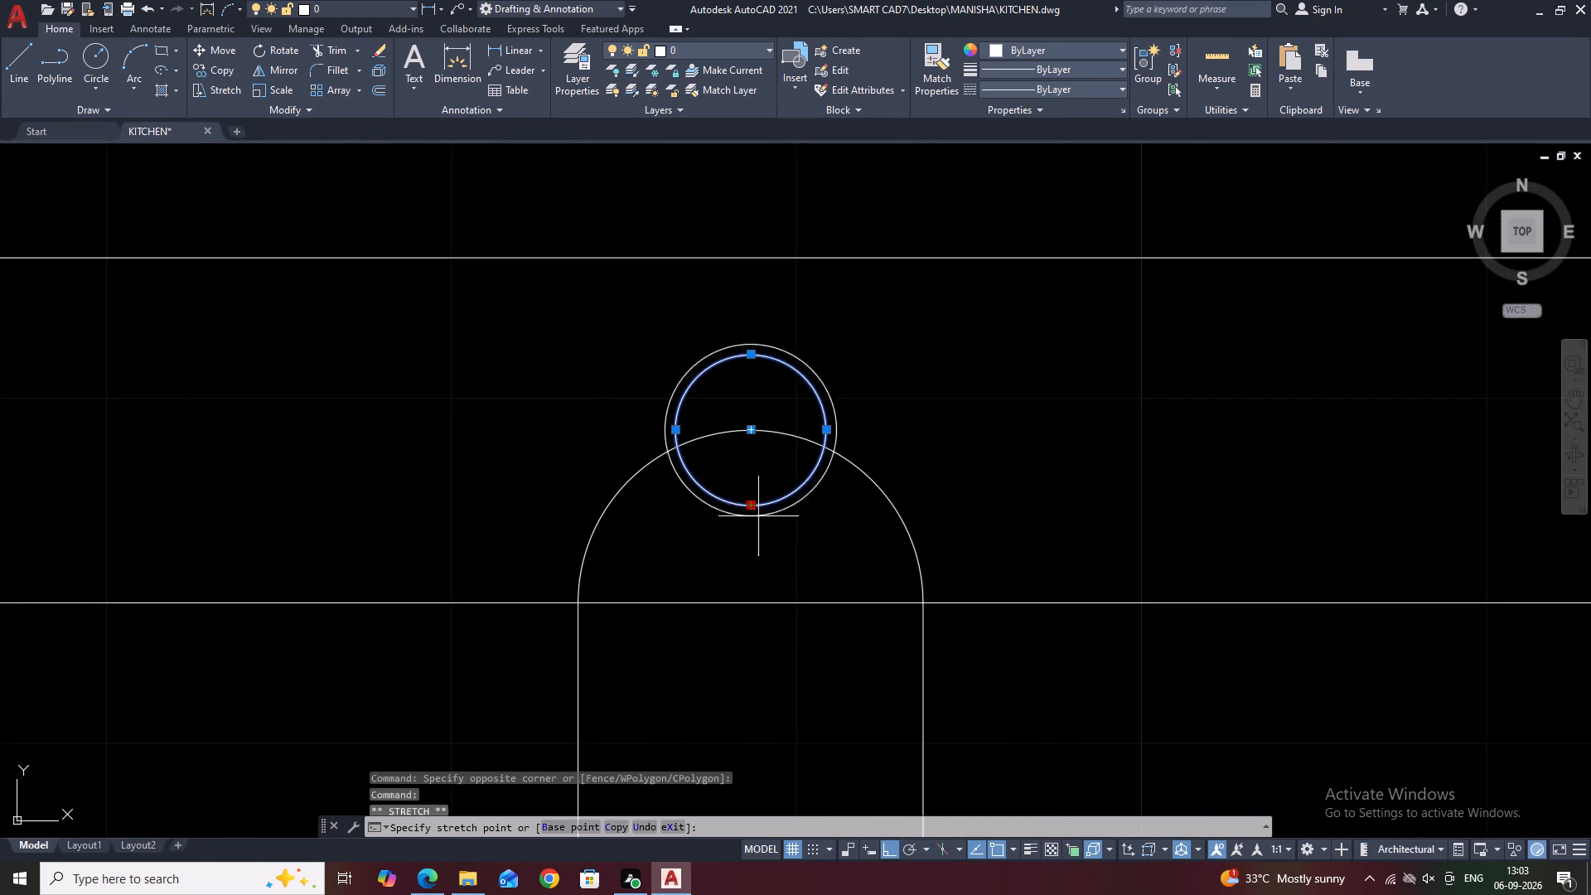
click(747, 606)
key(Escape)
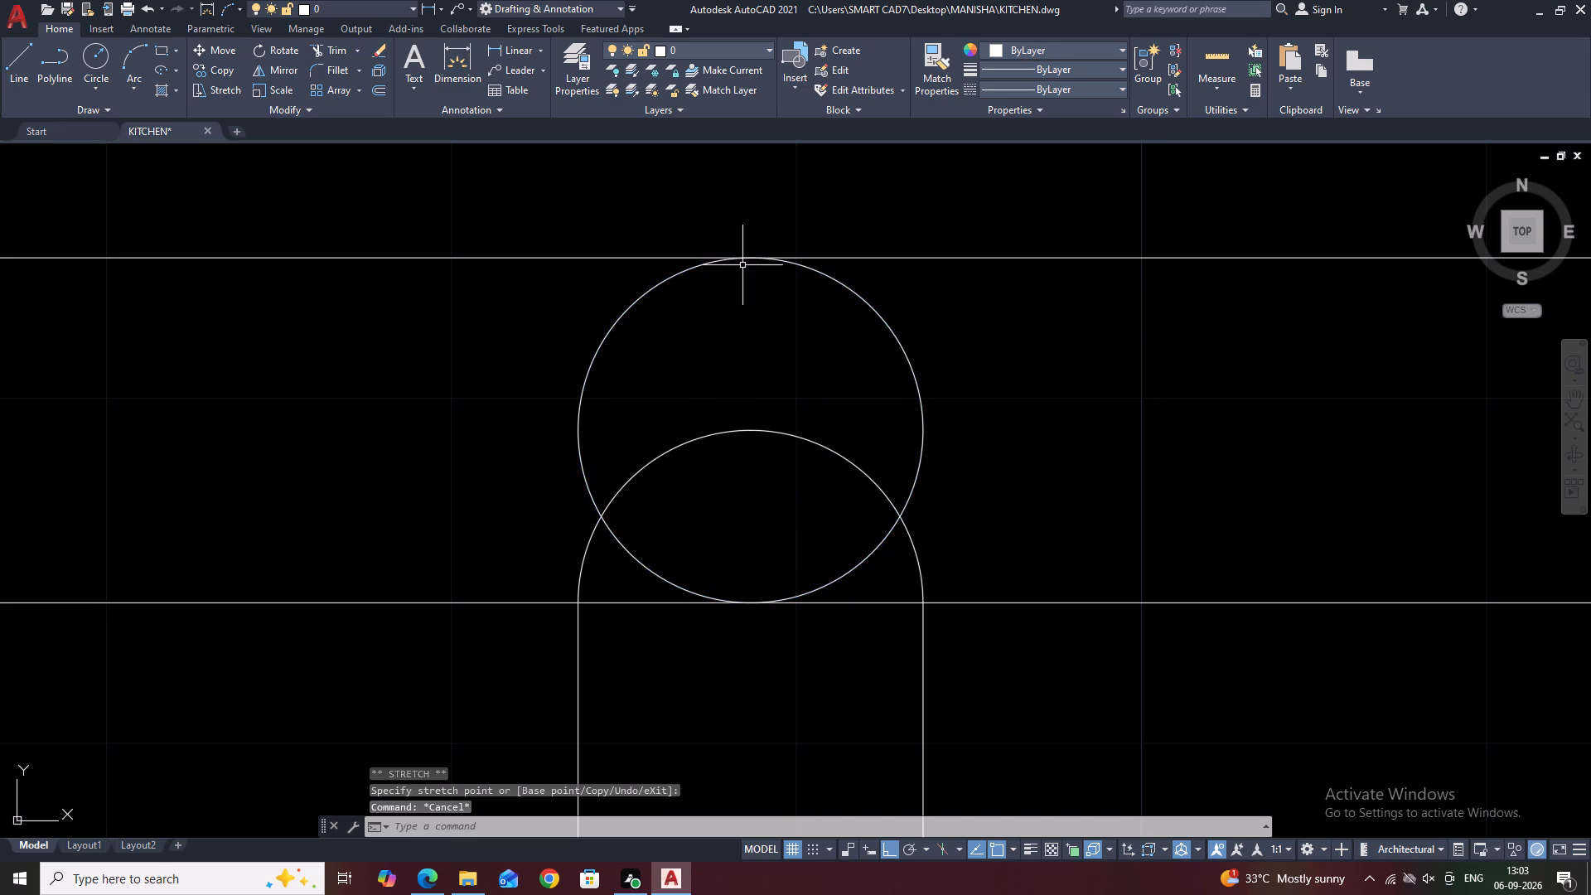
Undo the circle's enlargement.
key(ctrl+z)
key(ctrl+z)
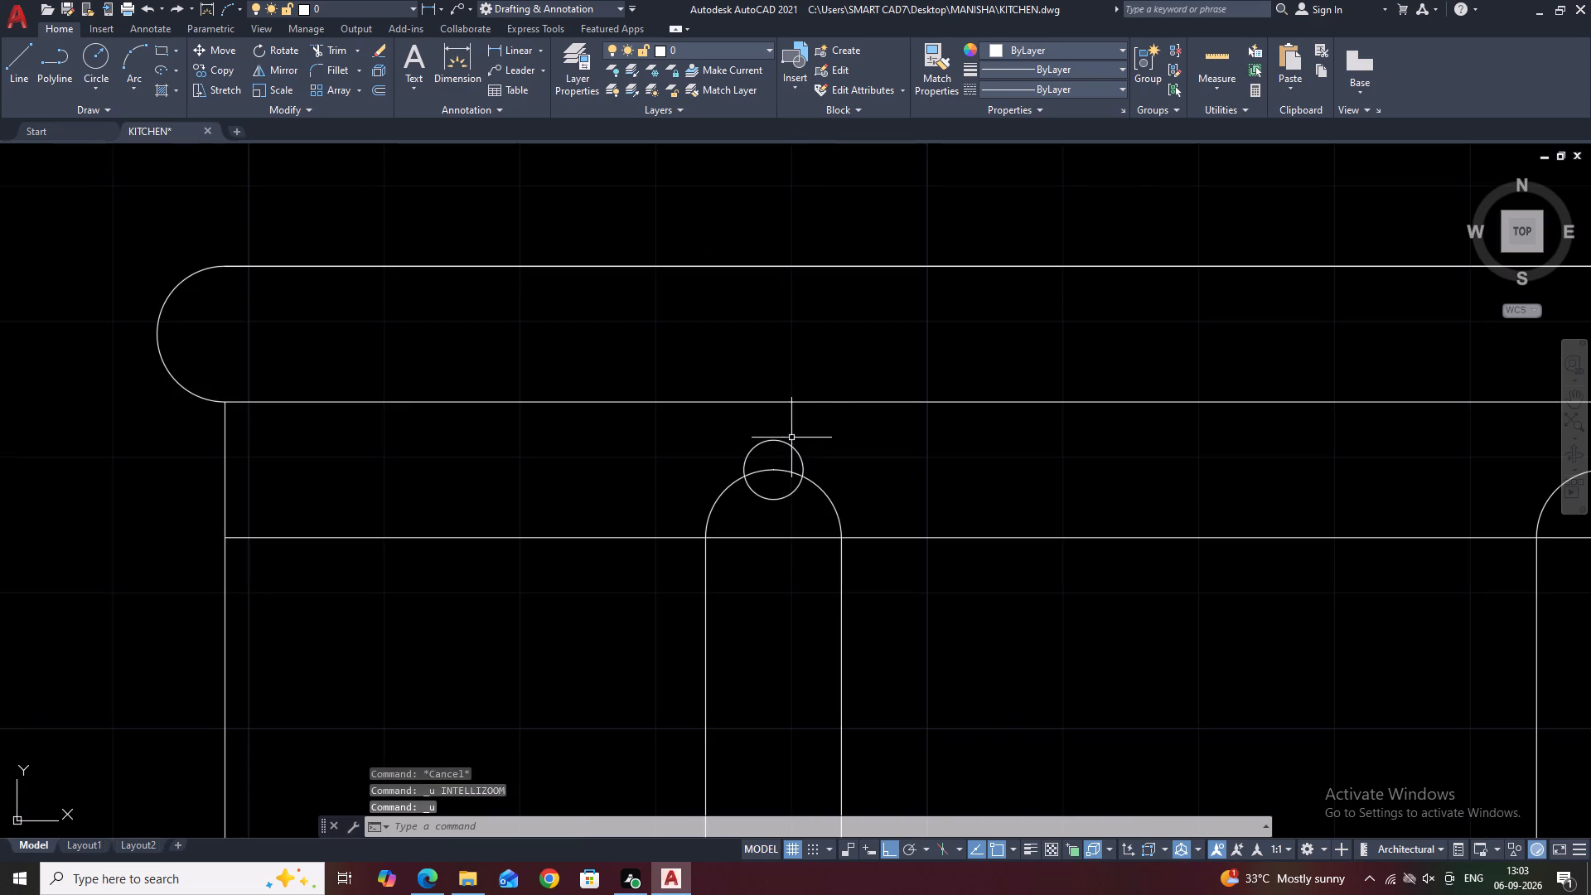
Move the small circle down inside the cap so its bottom rests on the horizontal grid line at the cap's base.
click(791, 443)
key(n)
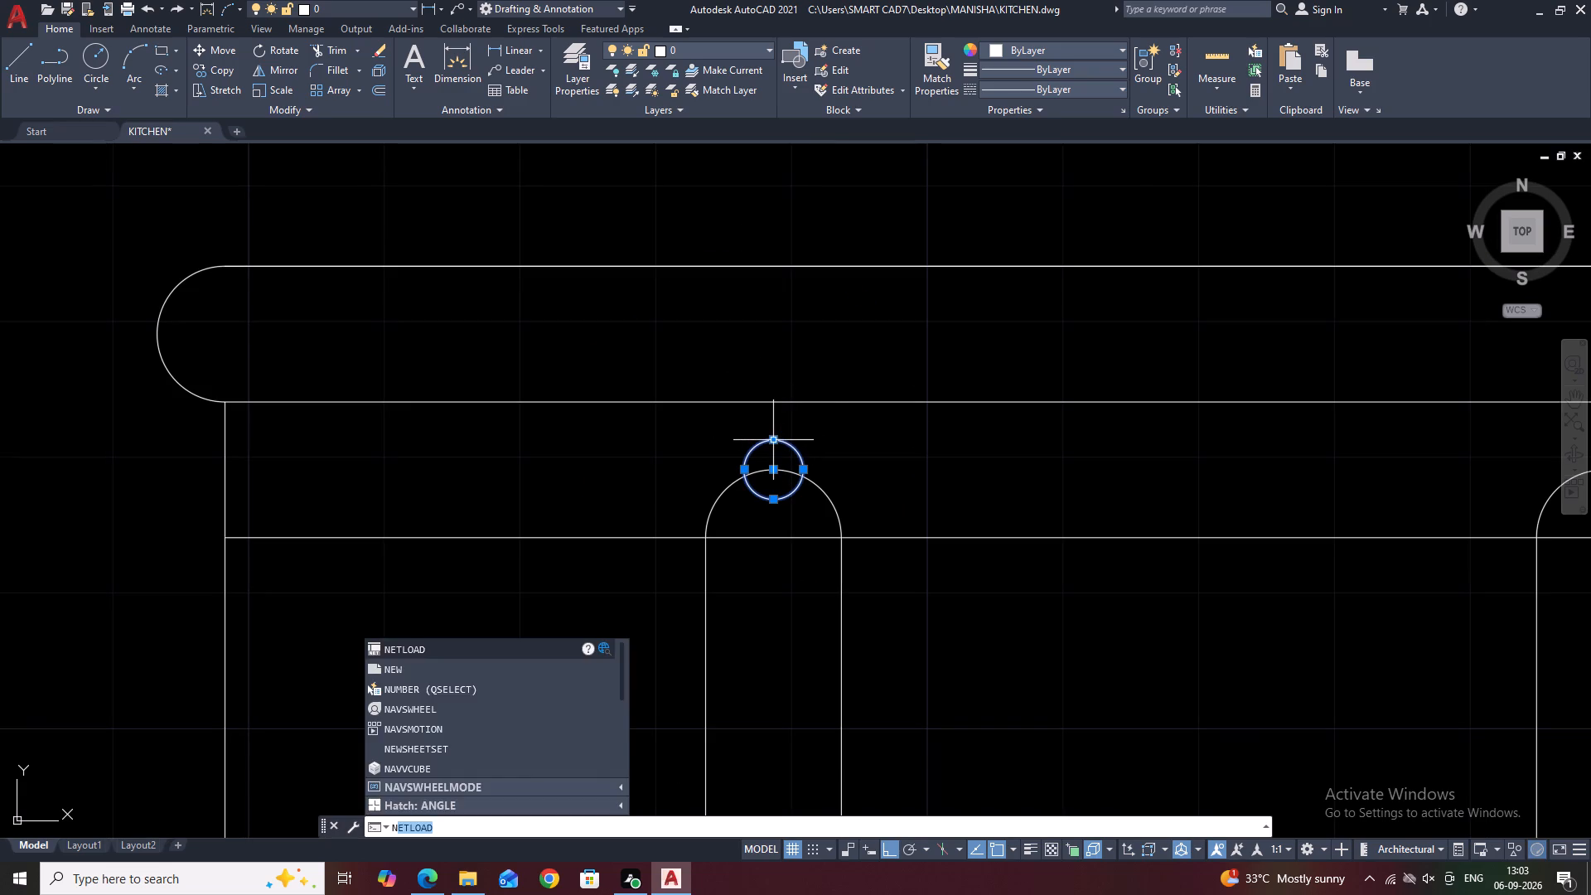
key(Escape)
text(M)
key(space)
scroll(759, 503, up, 2)
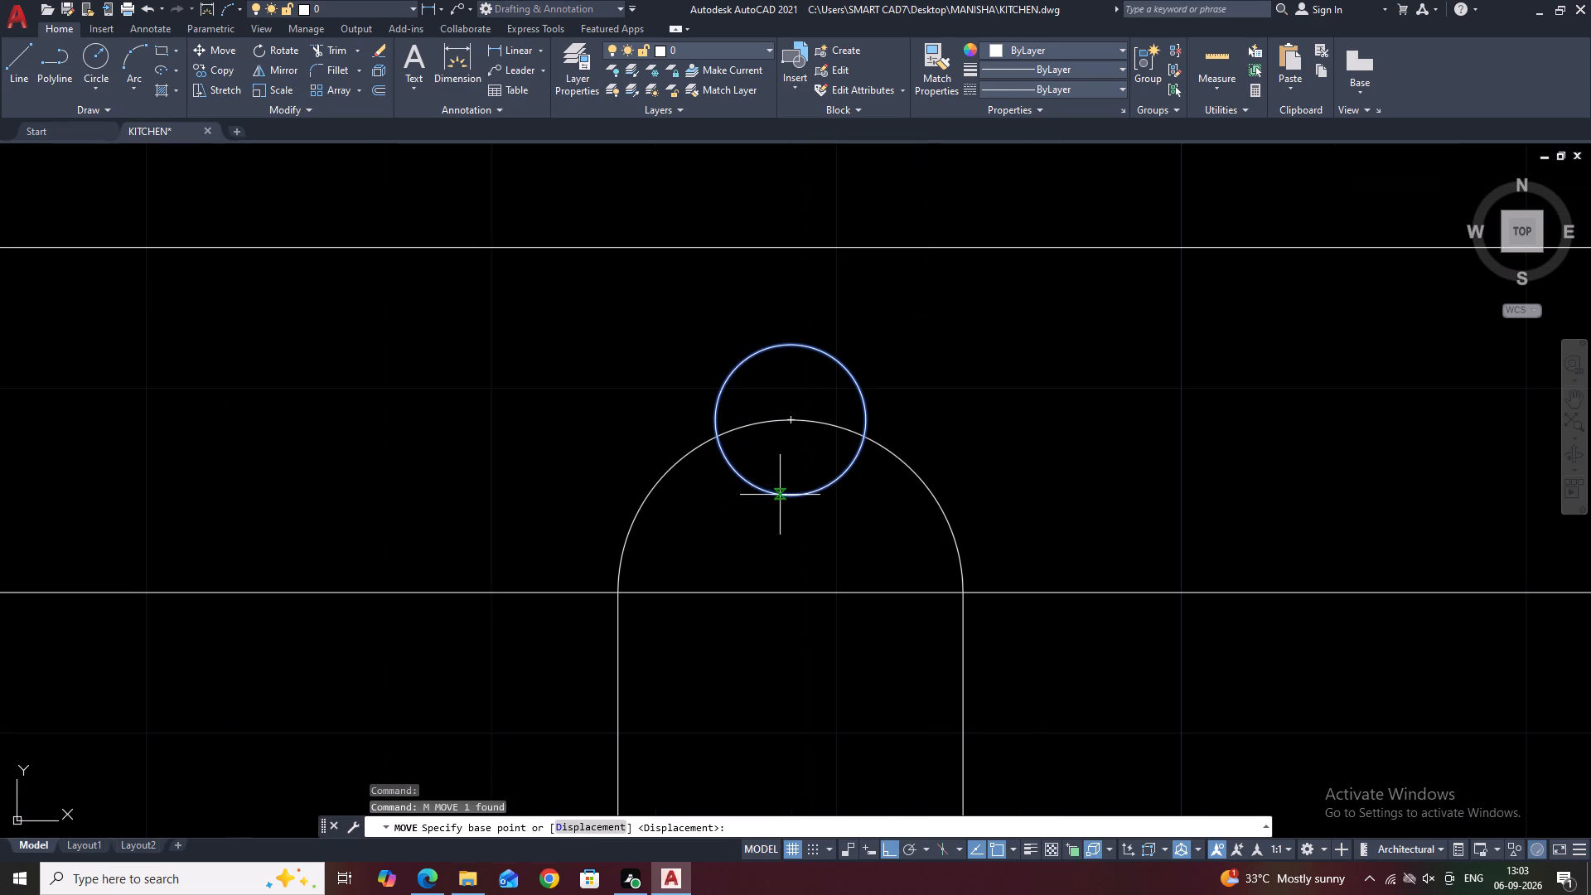
click(794, 496)
click(789, 593)
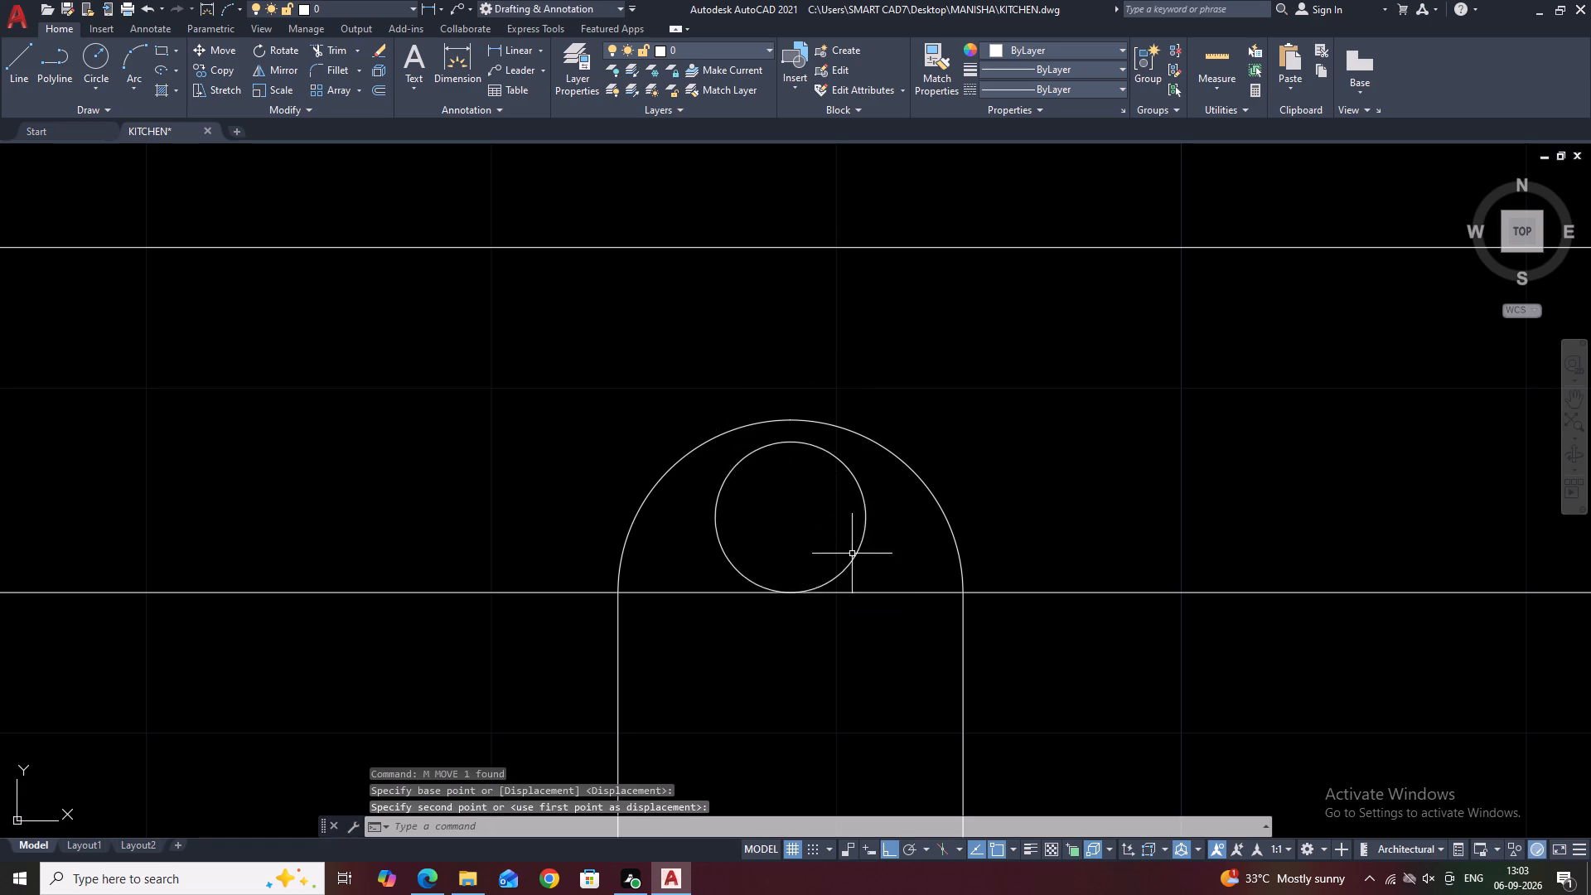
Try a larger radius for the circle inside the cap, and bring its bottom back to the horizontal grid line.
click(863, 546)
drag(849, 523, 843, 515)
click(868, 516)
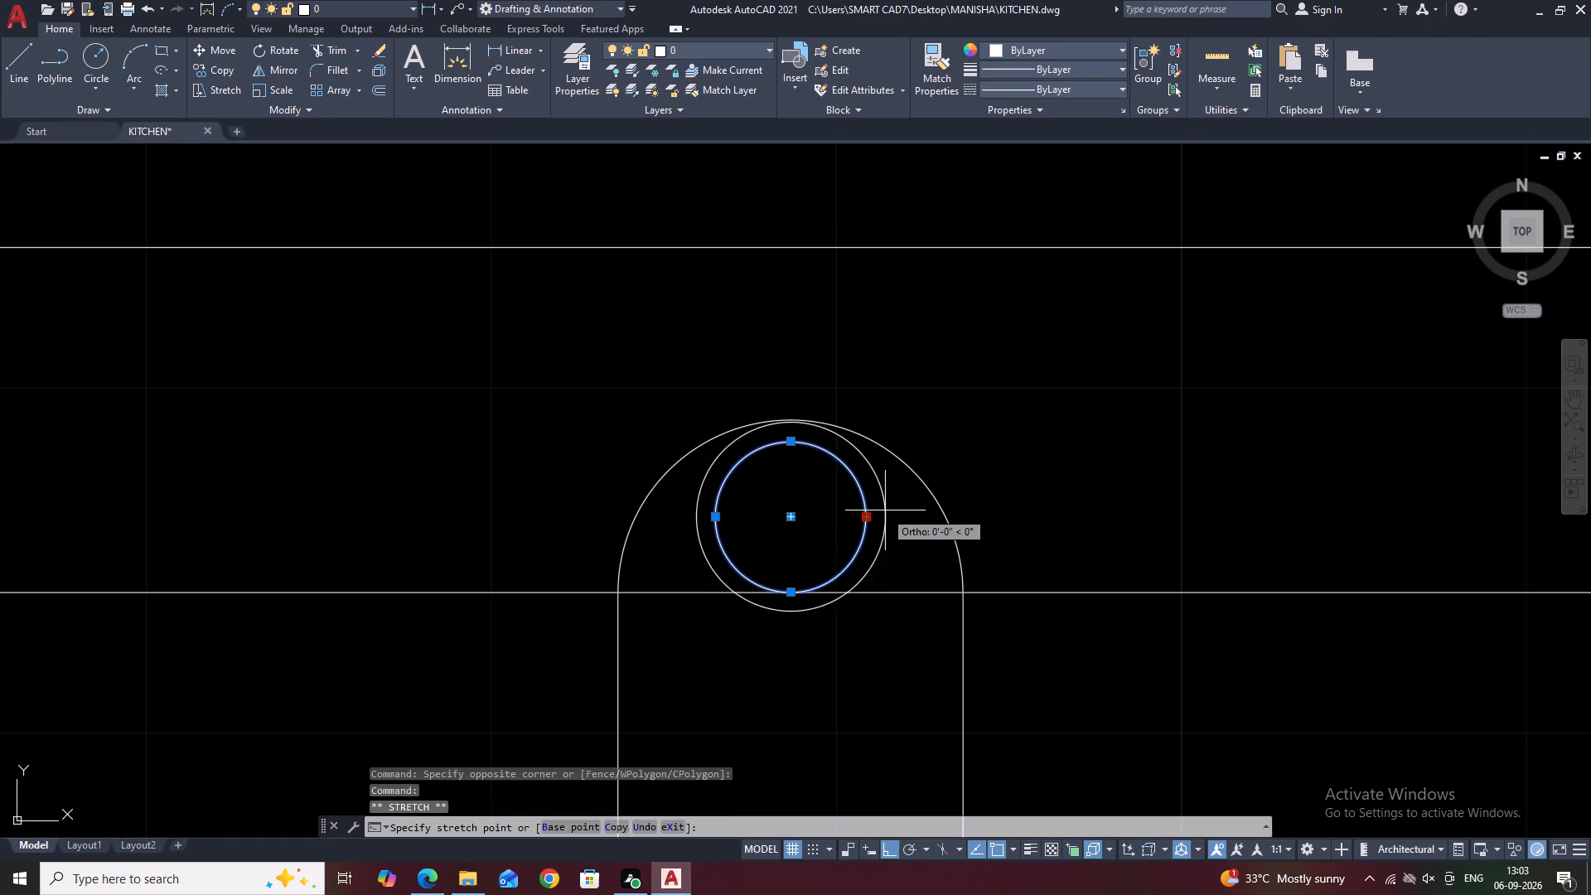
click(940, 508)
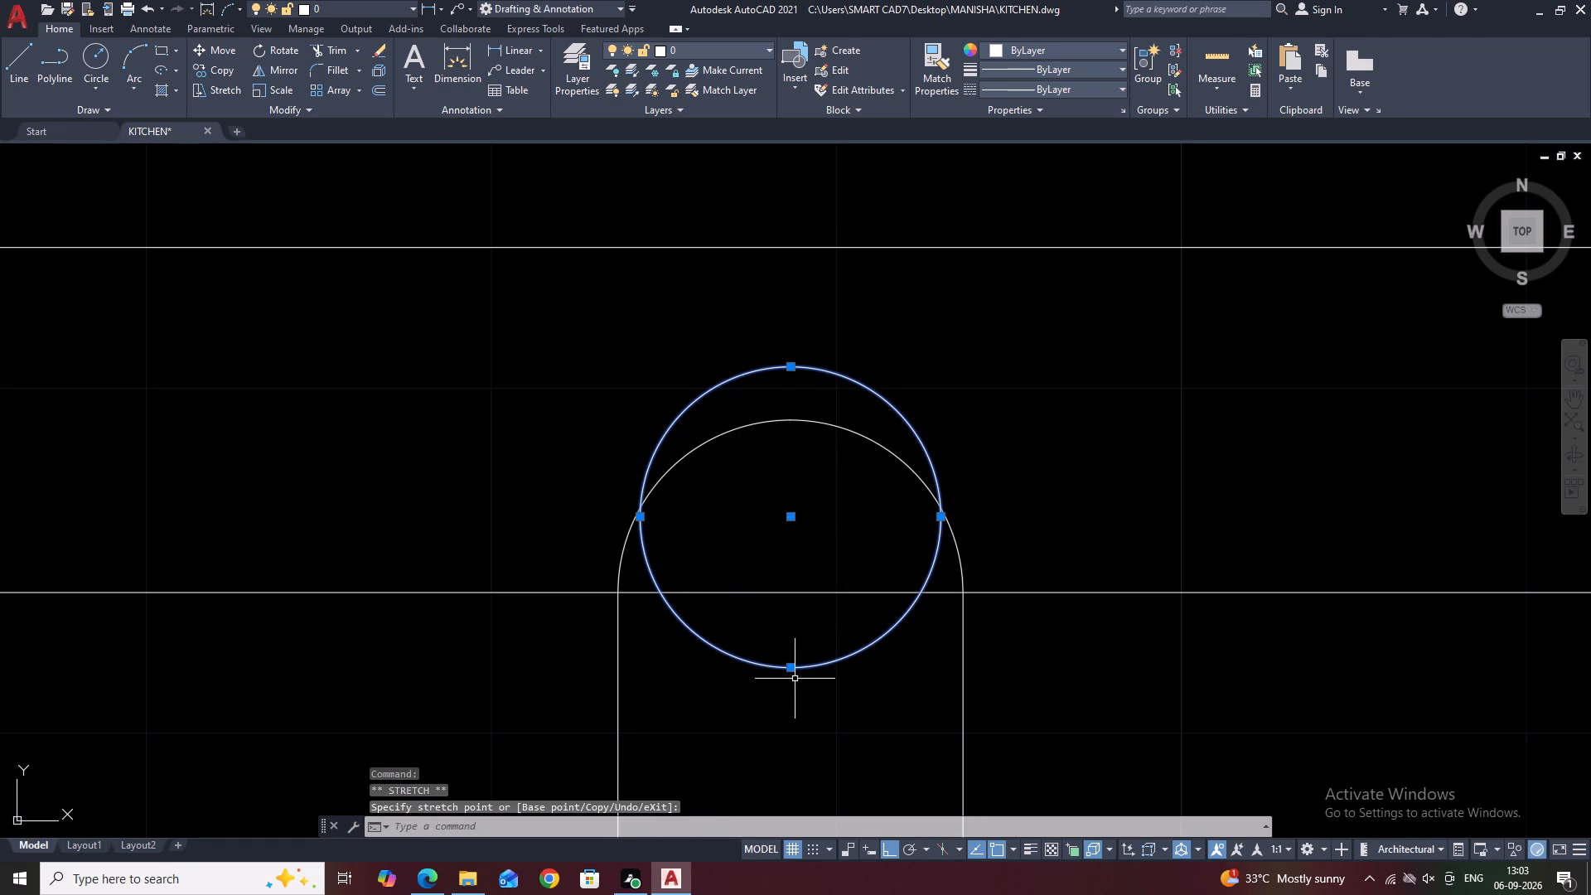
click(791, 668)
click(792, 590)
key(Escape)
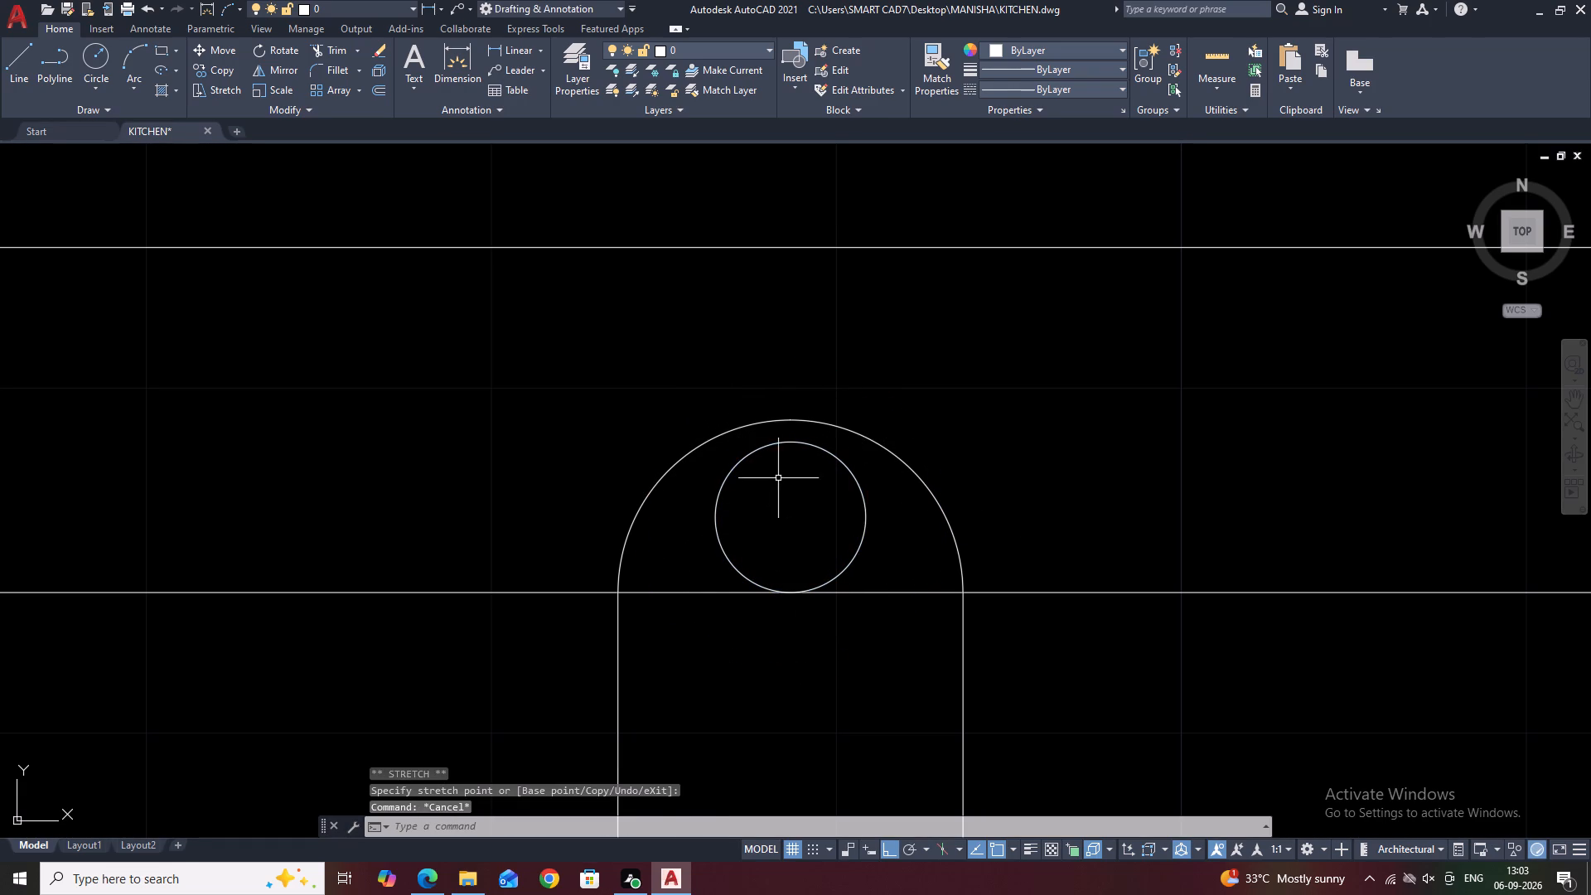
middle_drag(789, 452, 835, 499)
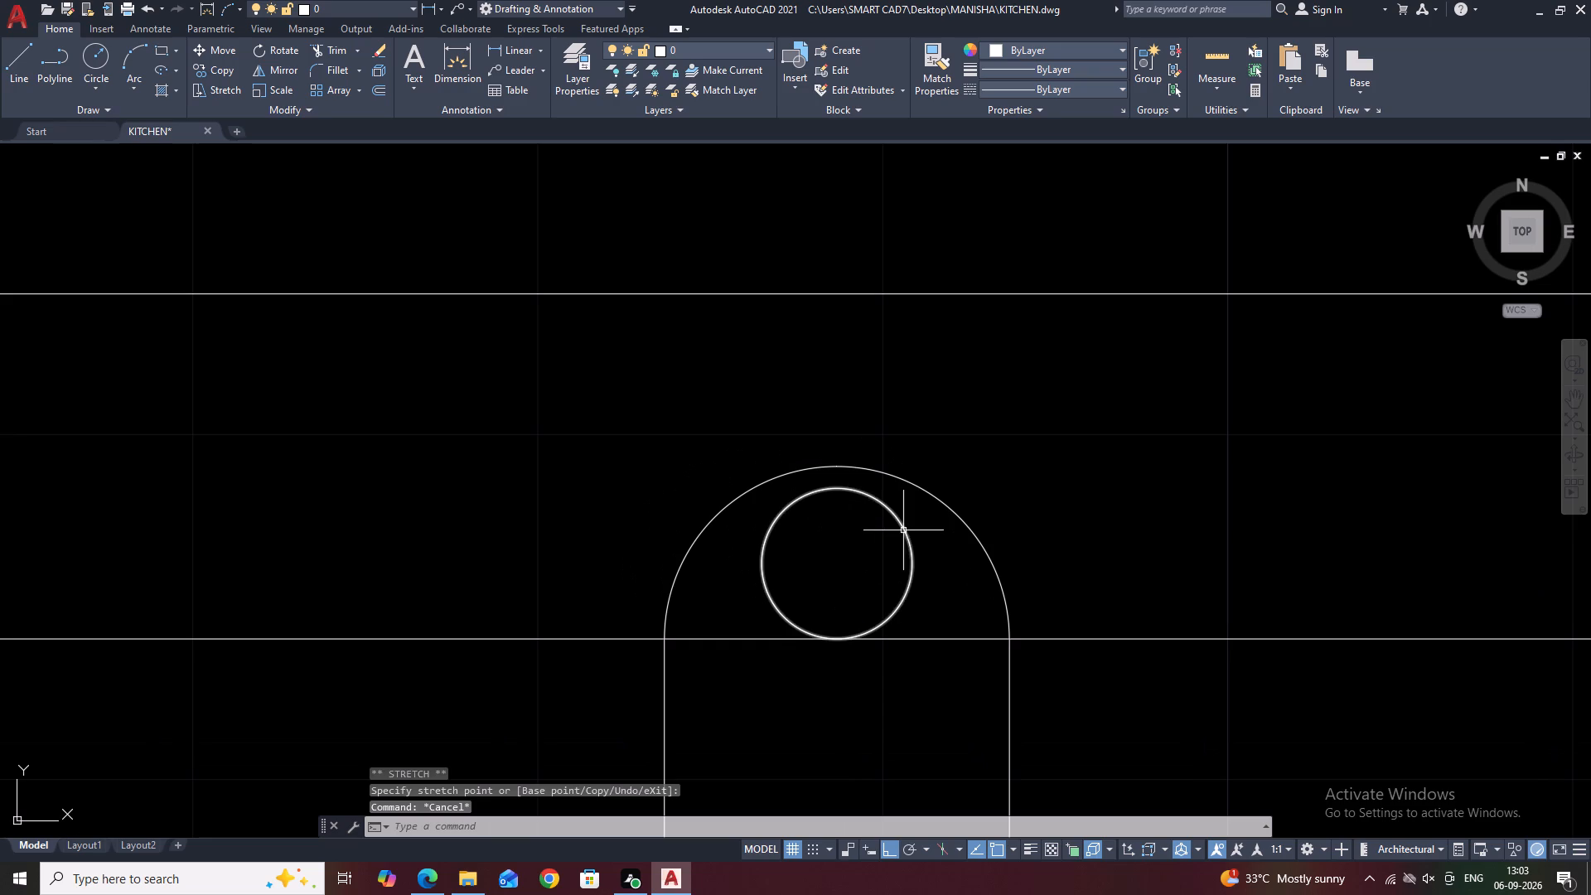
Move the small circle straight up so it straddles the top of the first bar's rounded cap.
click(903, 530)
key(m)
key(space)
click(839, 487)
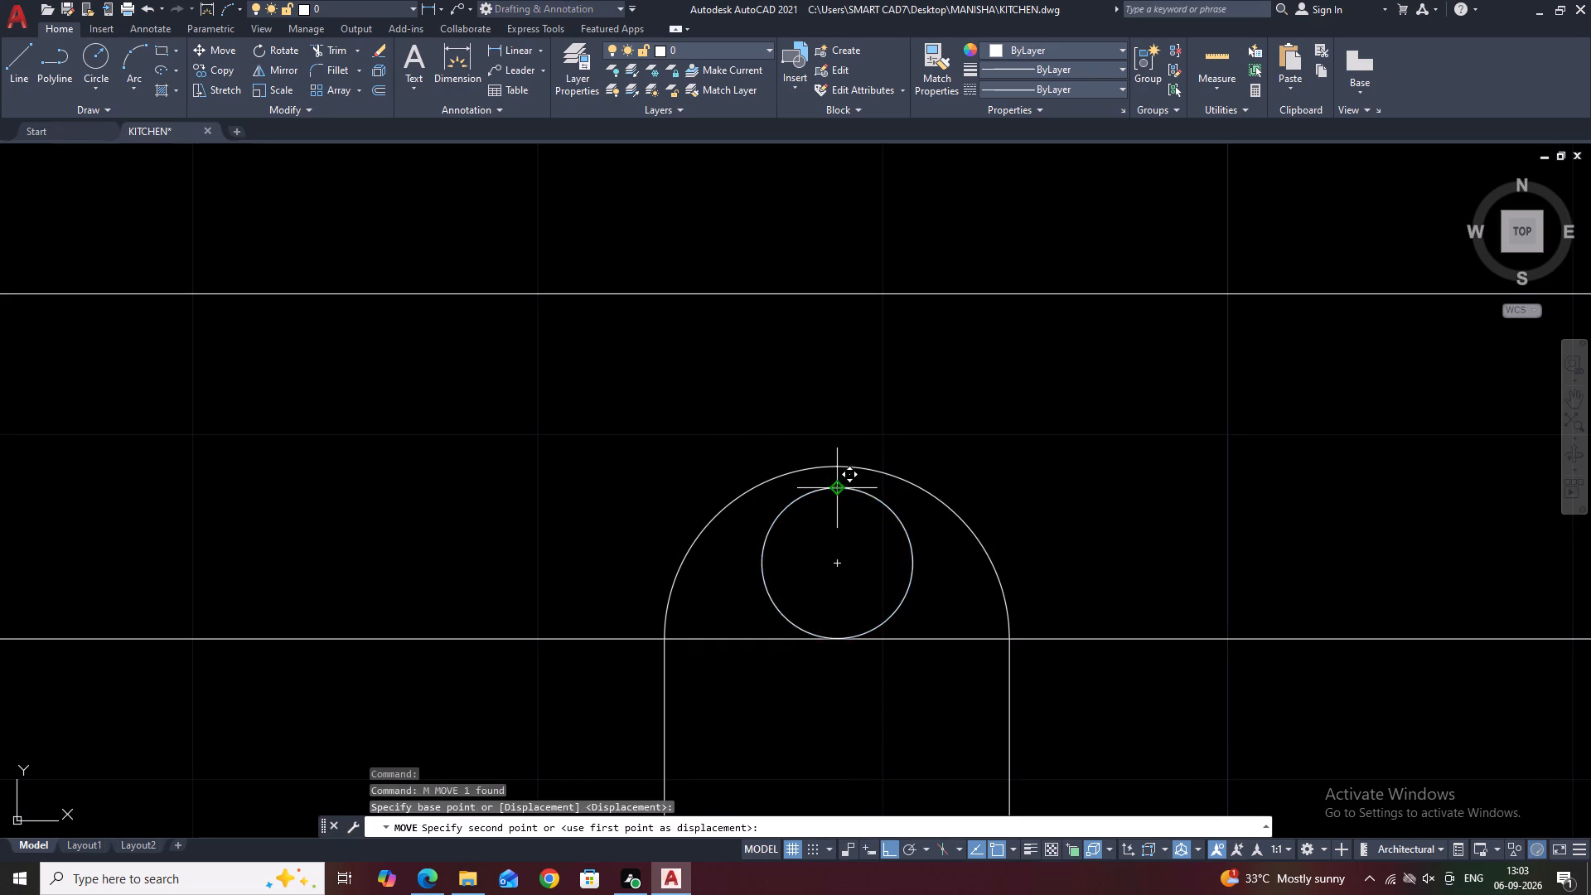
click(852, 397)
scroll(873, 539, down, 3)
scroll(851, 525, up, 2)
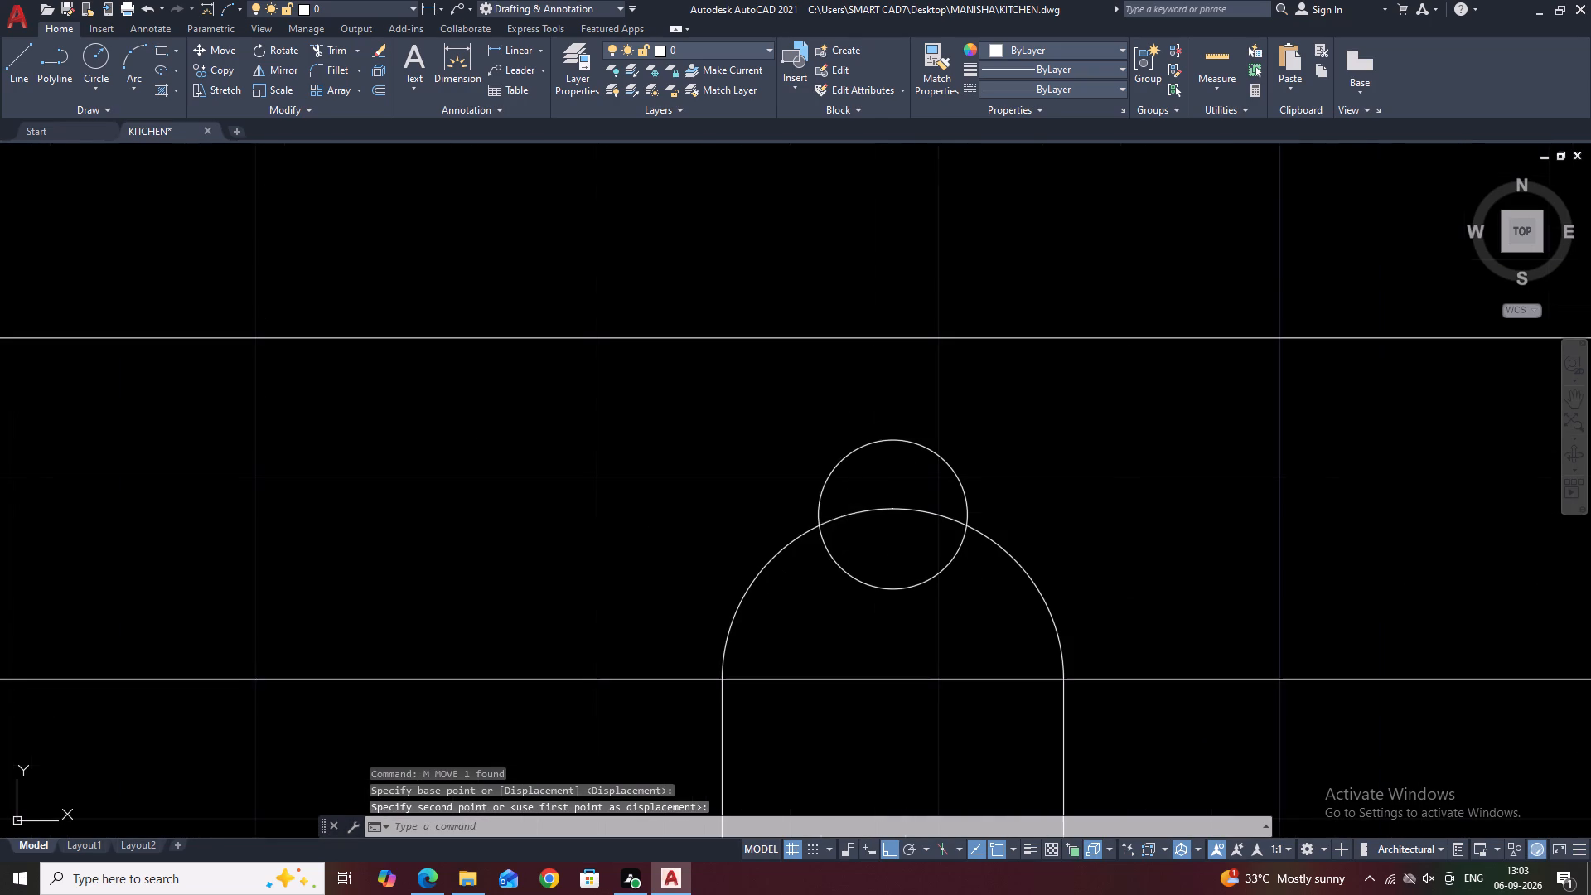
Erase the stray object within the small circle at the top of the first bar's cap.
scroll(851, 525, up, 1)
click(849, 486)
click(926, 539)
key(Delete)
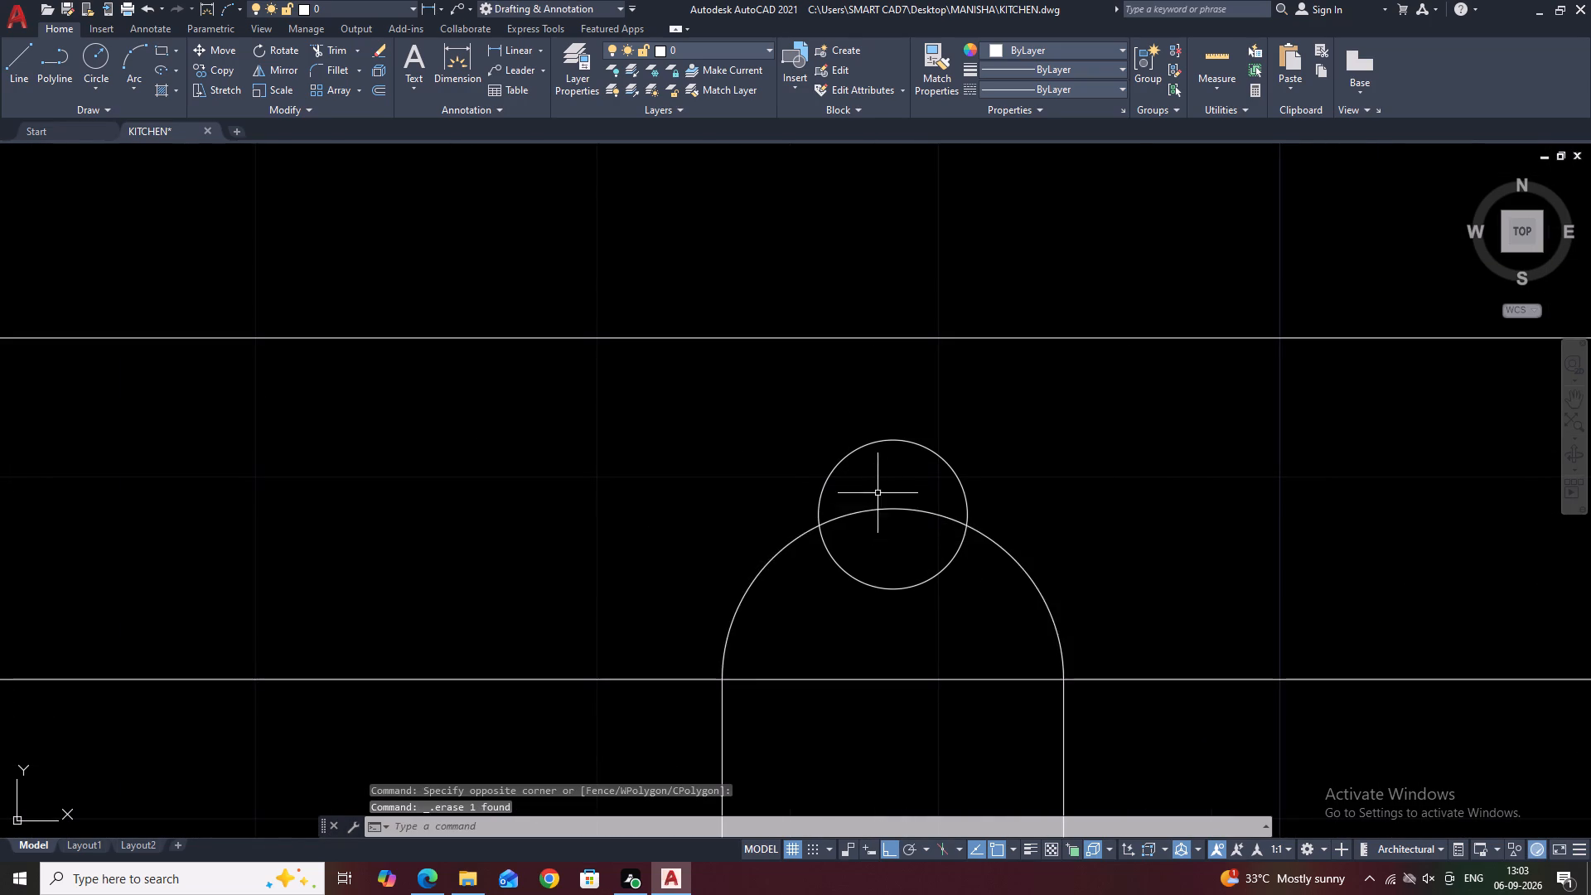
Move the small circle back down inside the first bar's cap so its bottom rests on the horizontal grid line.
scroll(908, 477, down, 4)
middle_drag(1071, 471, 837, 424)
scroll(857, 446, down, 1)
middle_drag(1261, 437, 1017, 360)
scroll(989, 393, down, 1)
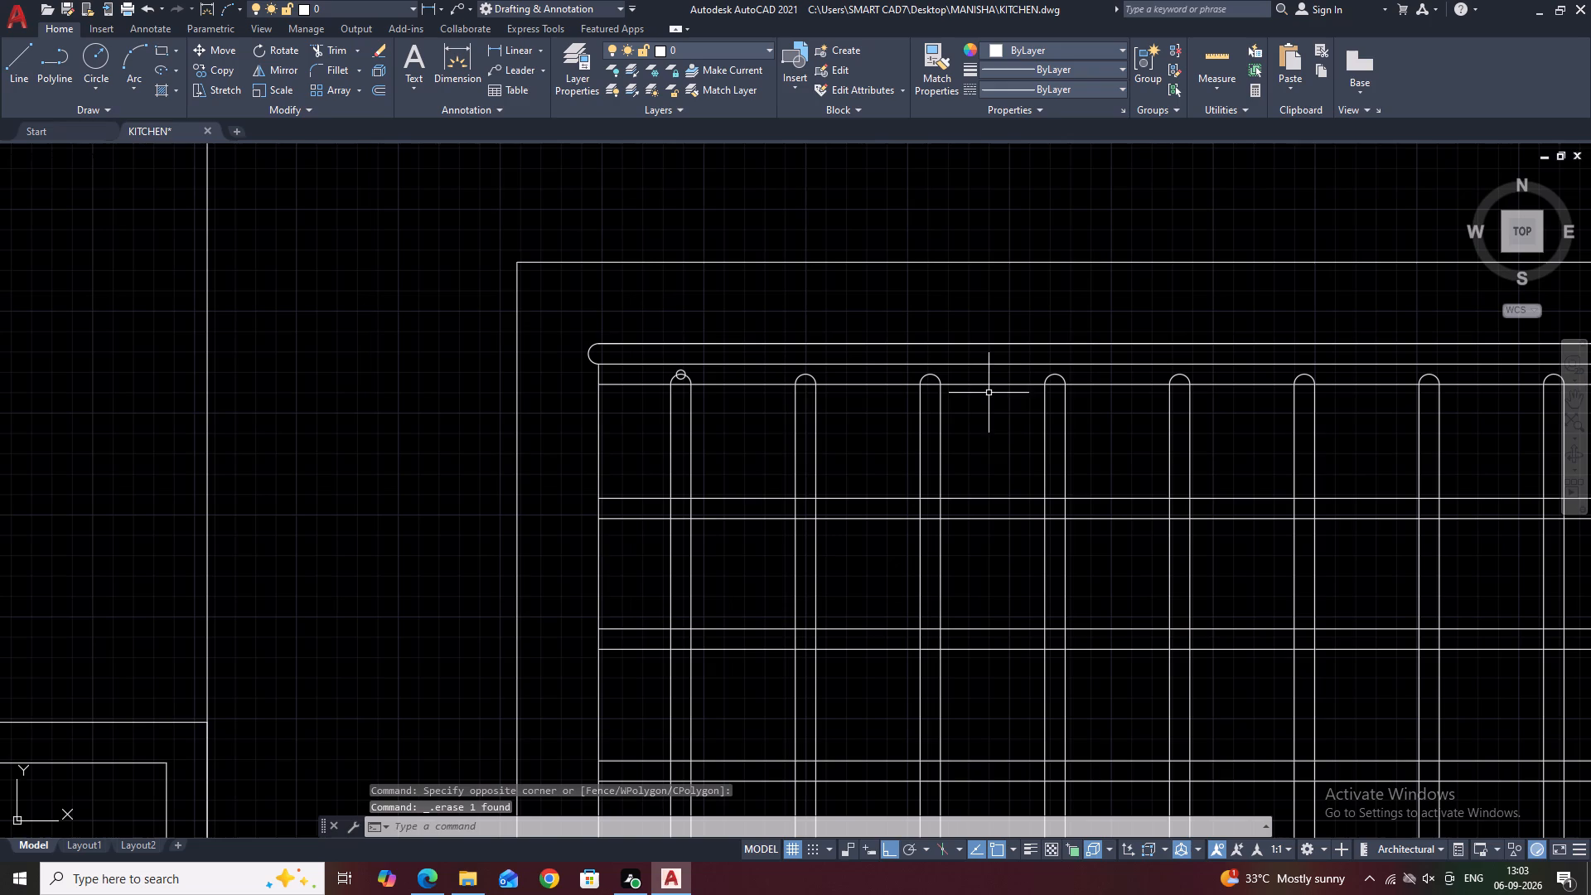
scroll(687, 372, up, 2)
middle_drag(1148, 395, 1011, 361)
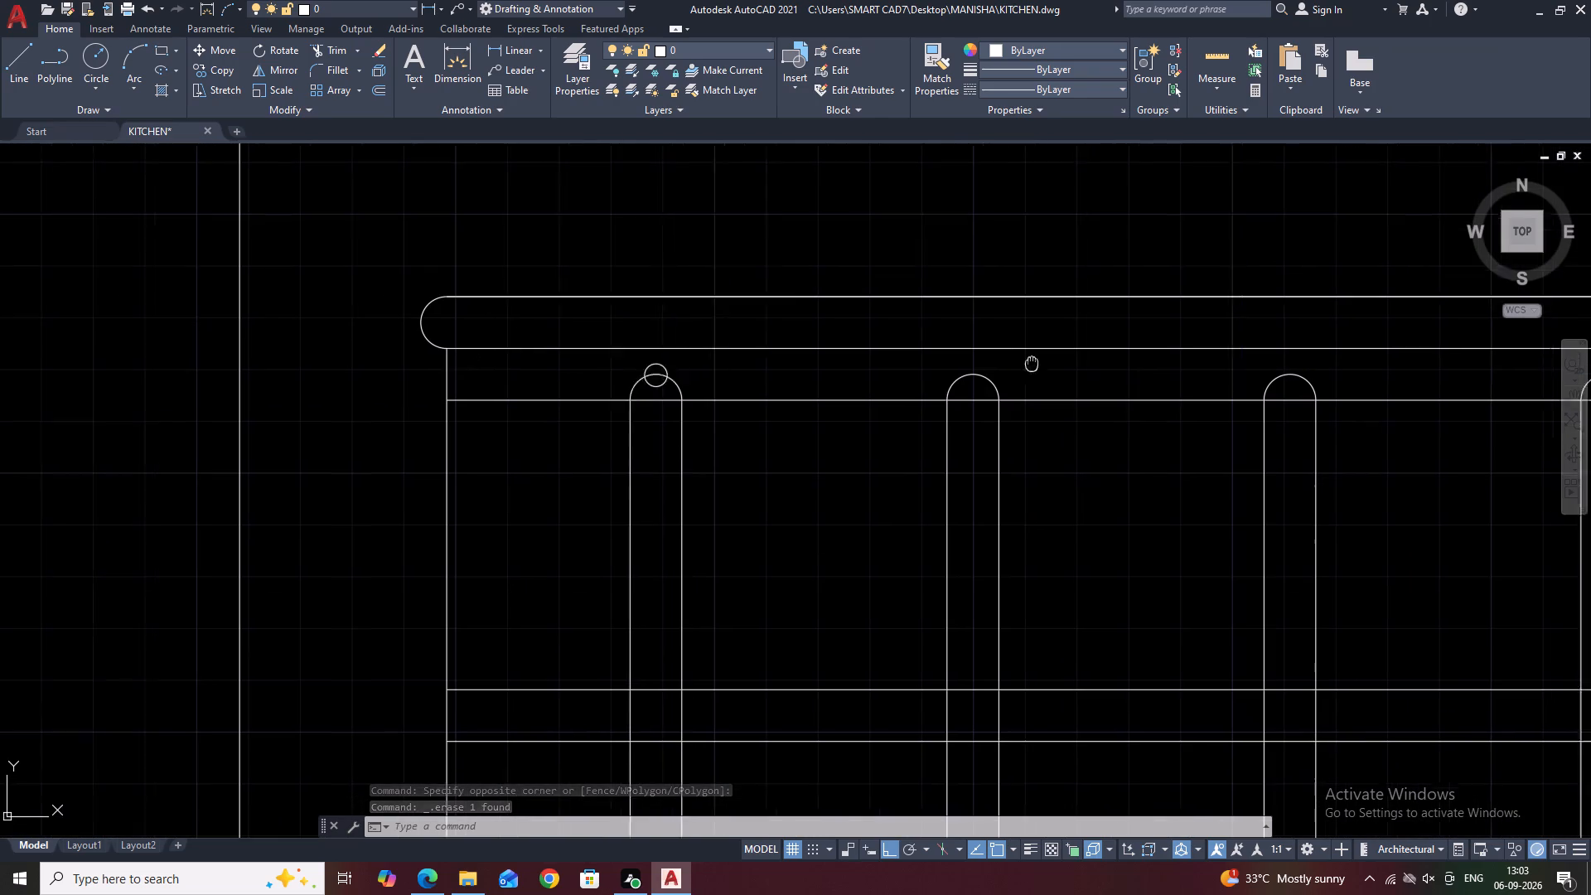
middle_drag(1011, 361, 936, 356)
scroll(675, 385, down, 2)
middle_drag(1099, 395, 920, 342)
scroll(423, 322, up, 2)
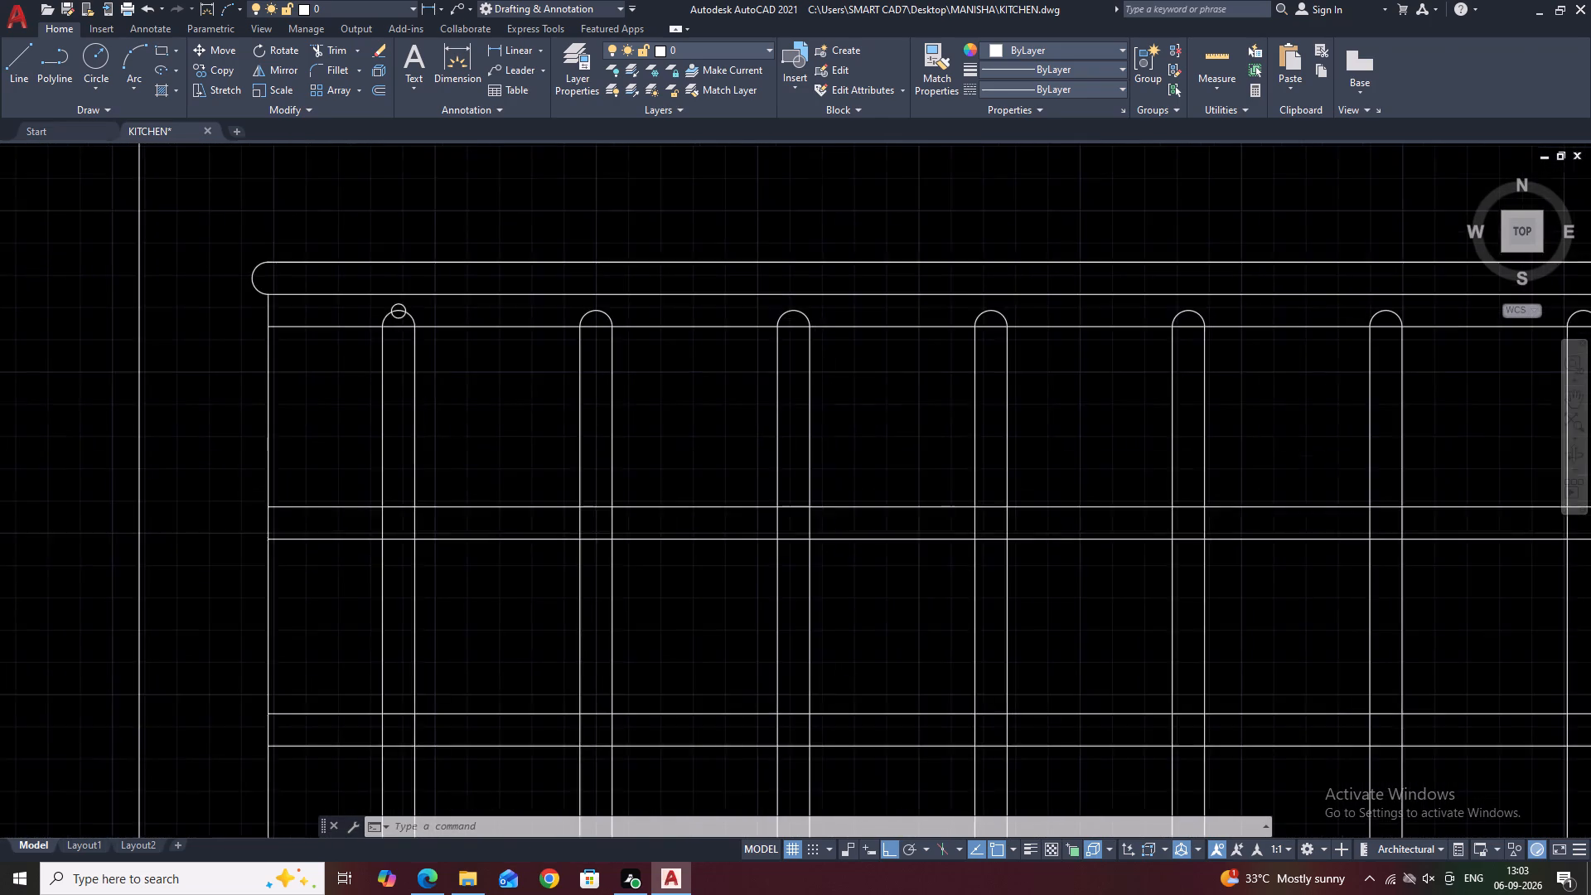
scroll(417, 318, up, 2)
middle_drag(338, 319, 650, 496)
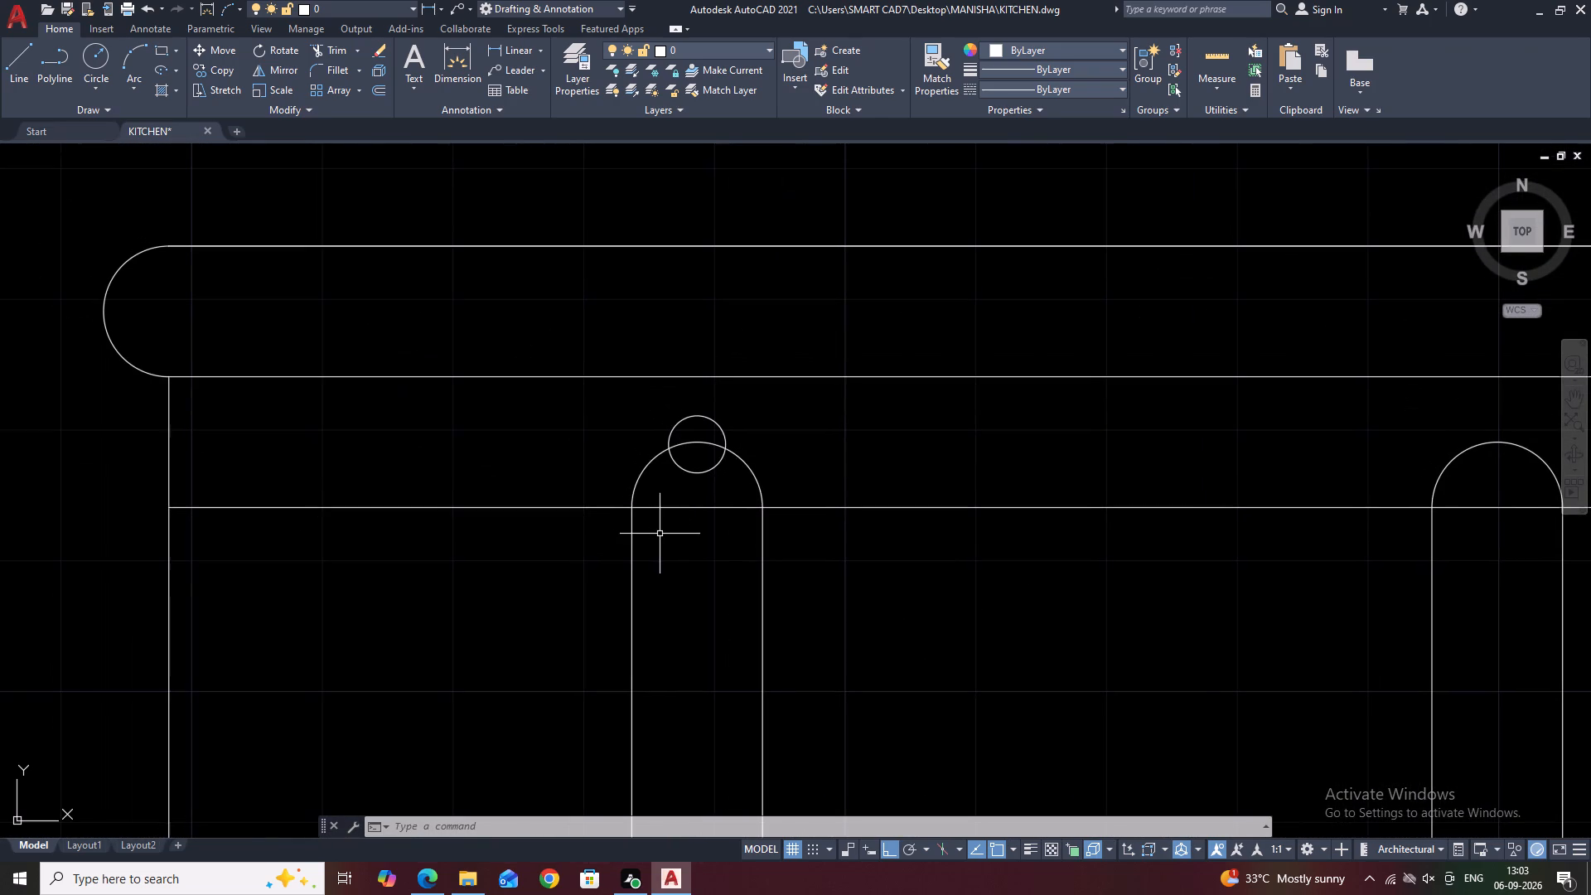
scroll(643, 494, up, 2)
click(839, 440)
click(728, 409)
middle_drag(781, 477, 822, 537)
key(m)
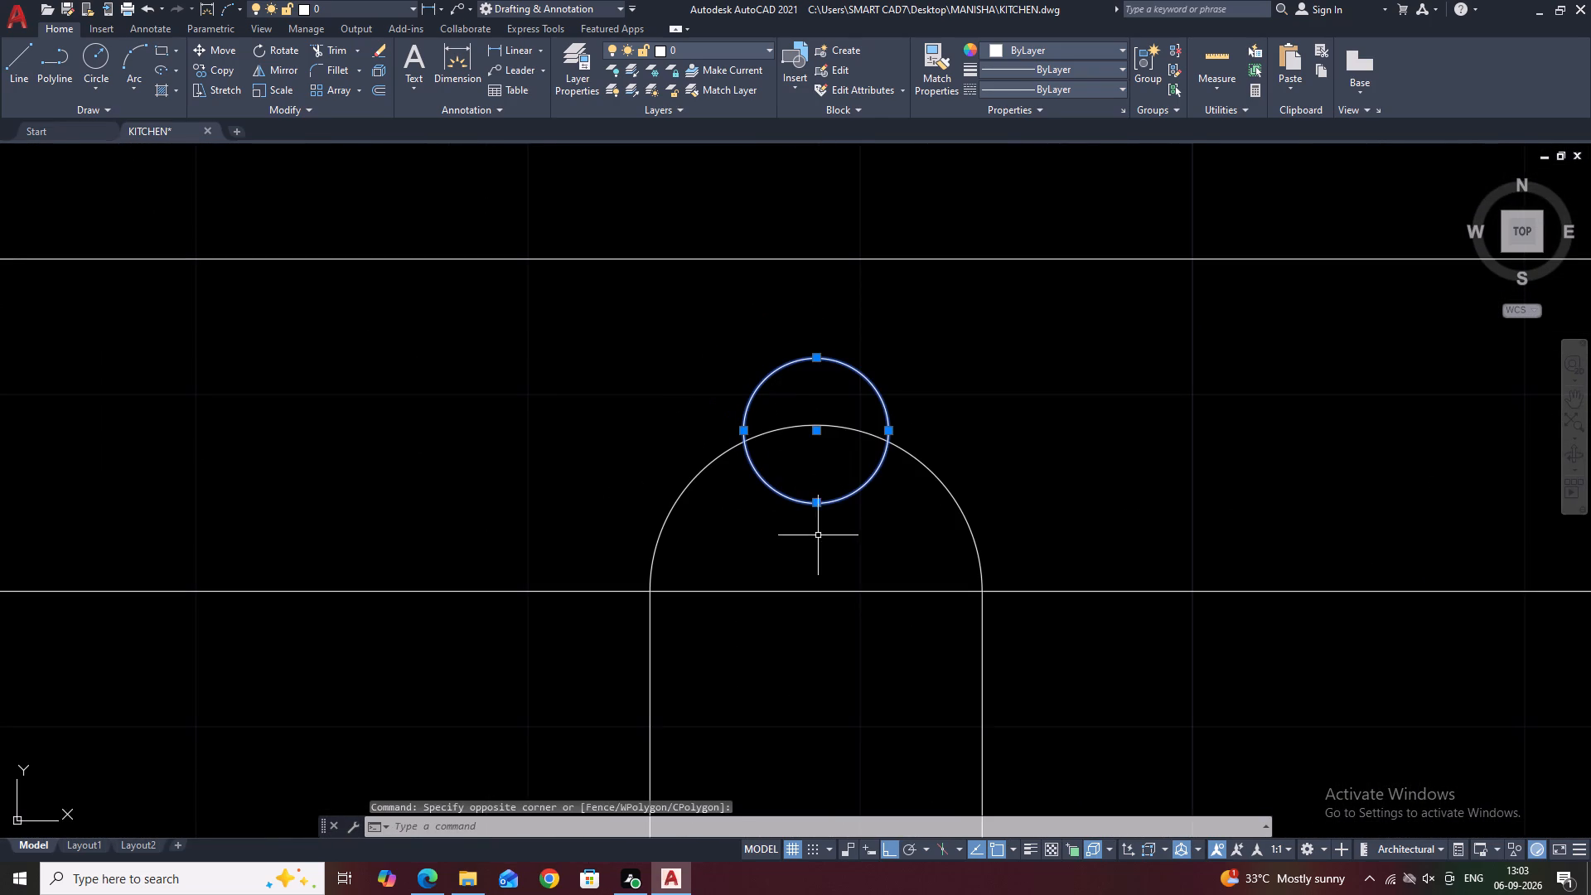
key(space)
click(813, 504)
click(805, 588)
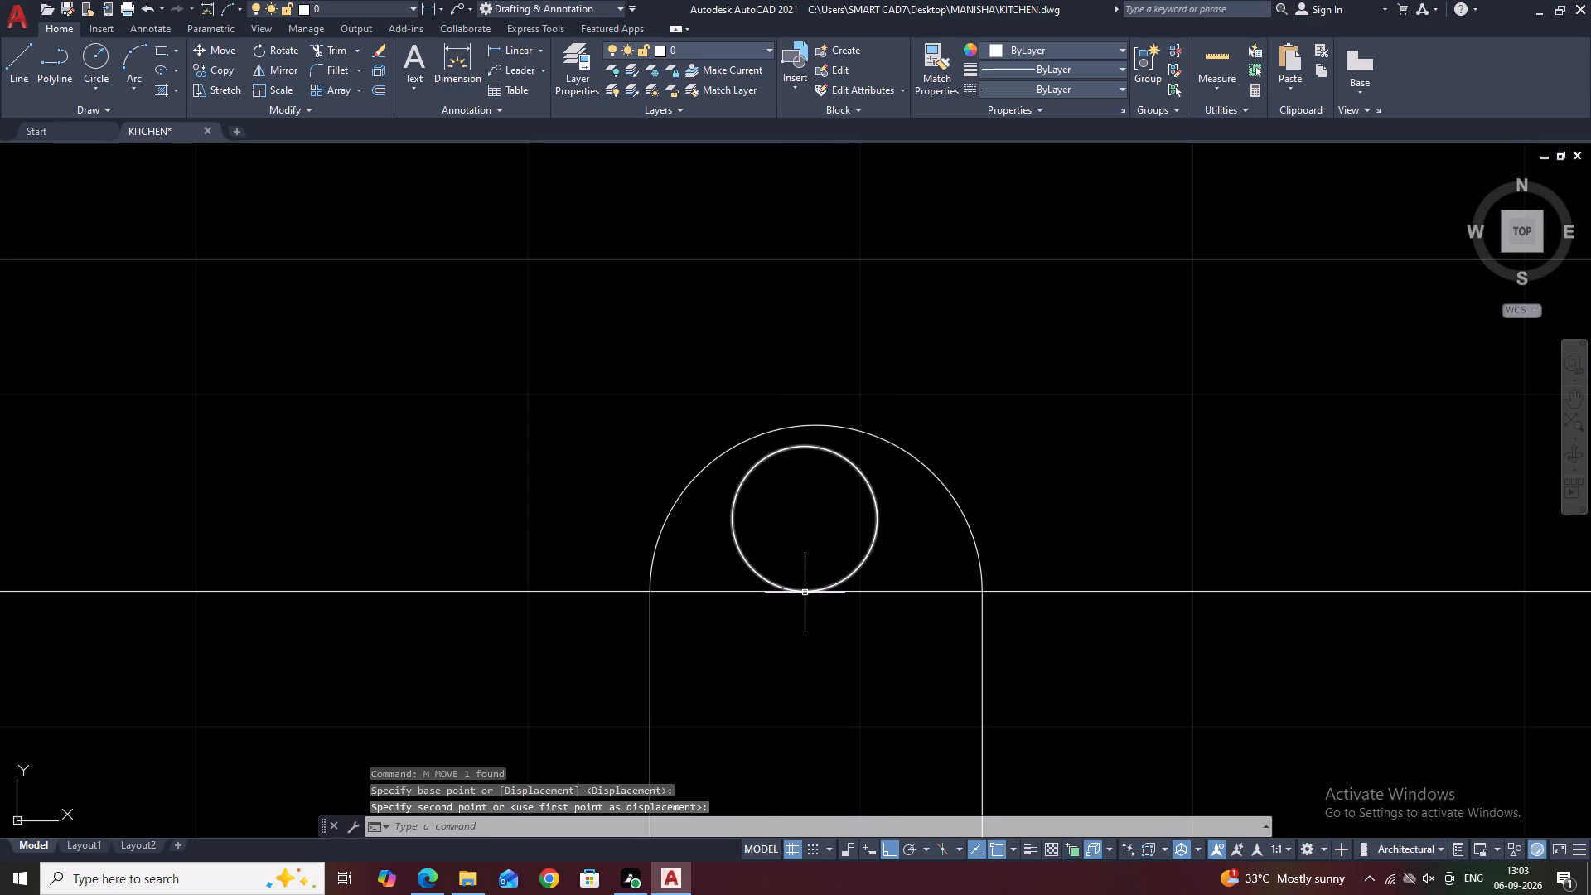
Scale the small circle up freehand from its bottom point until it rises above the first bar's rounded cap.
click(896, 545)
click(847, 481)
middle_drag(902, 549, 935, 588)
text(SC)
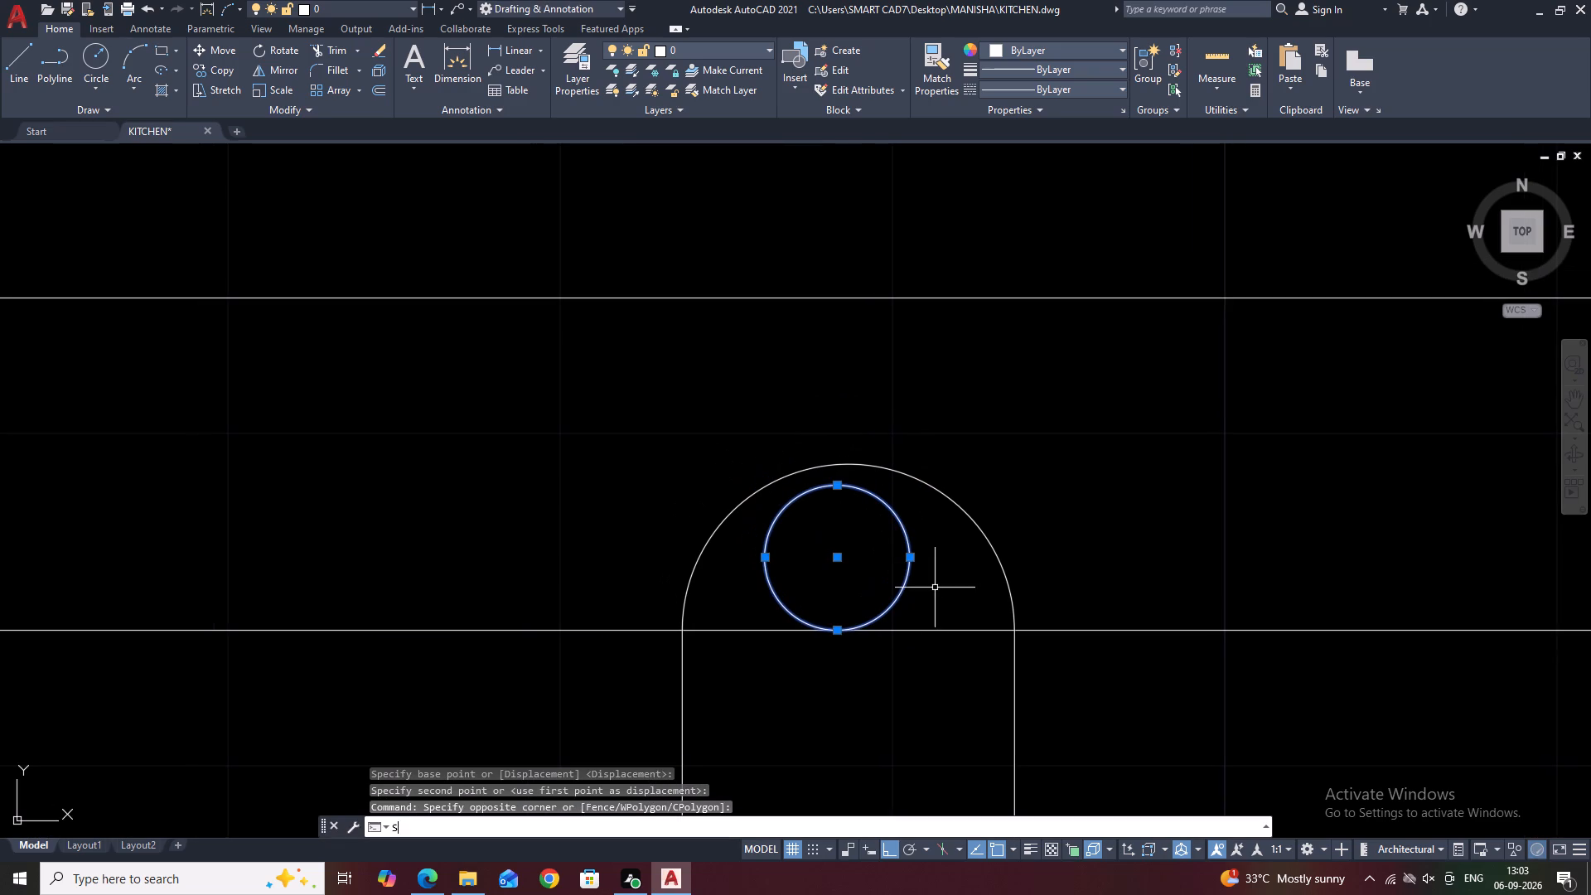
key(space)
click(839, 631)
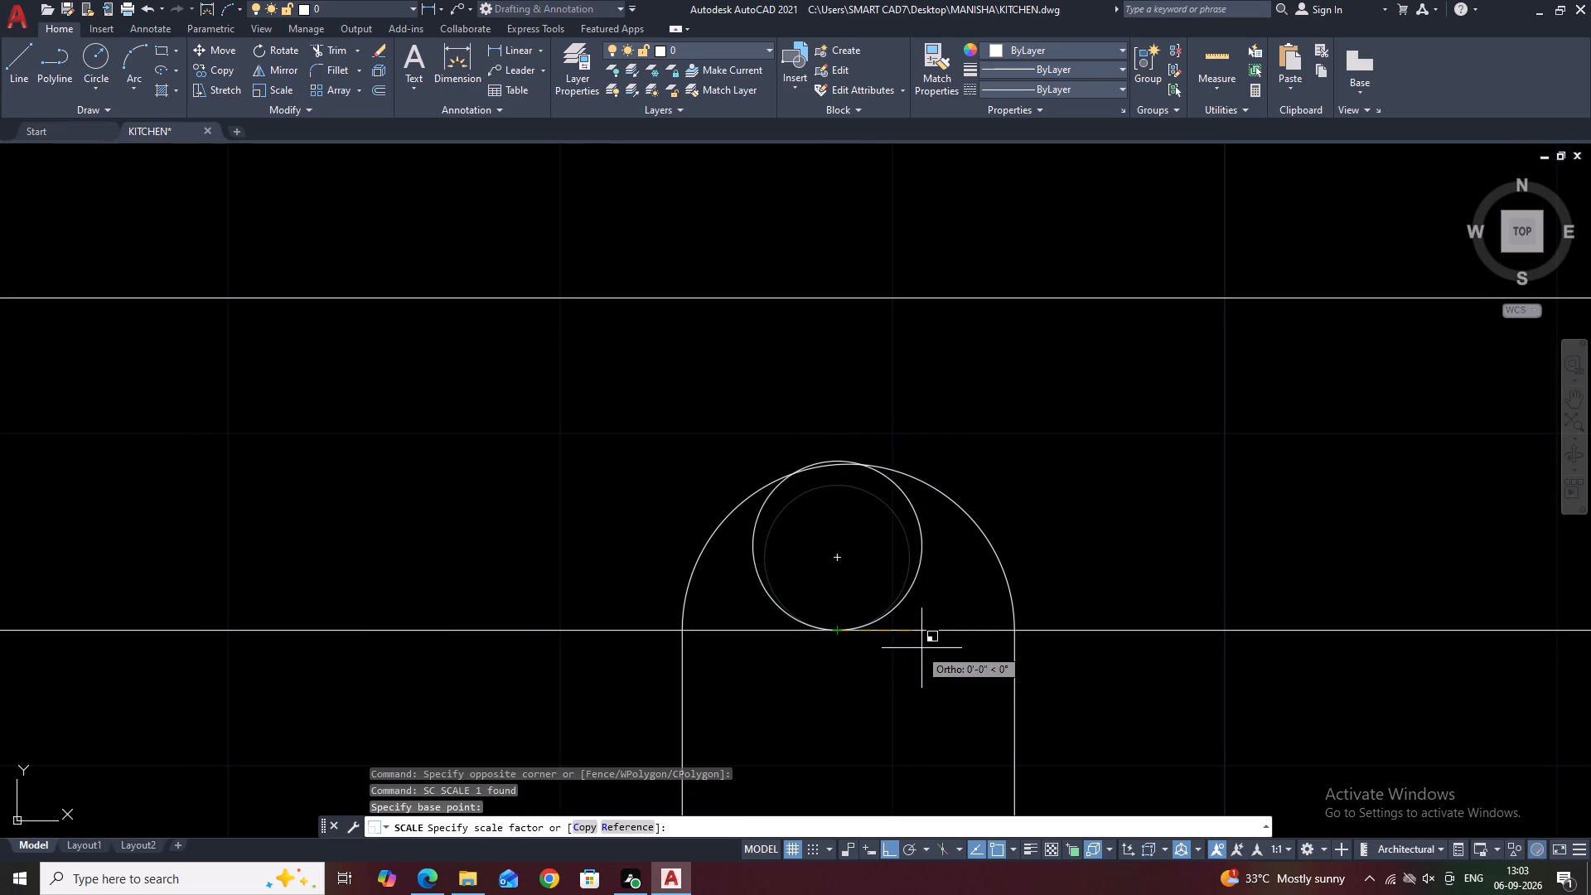
click(961, 645)
Move the enlarged circle sideways along the horizontal grid line to centre it on the first bar.
drag(959, 588, 947, 564)
click(906, 514)
middle_drag(948, 567, 992, 612)
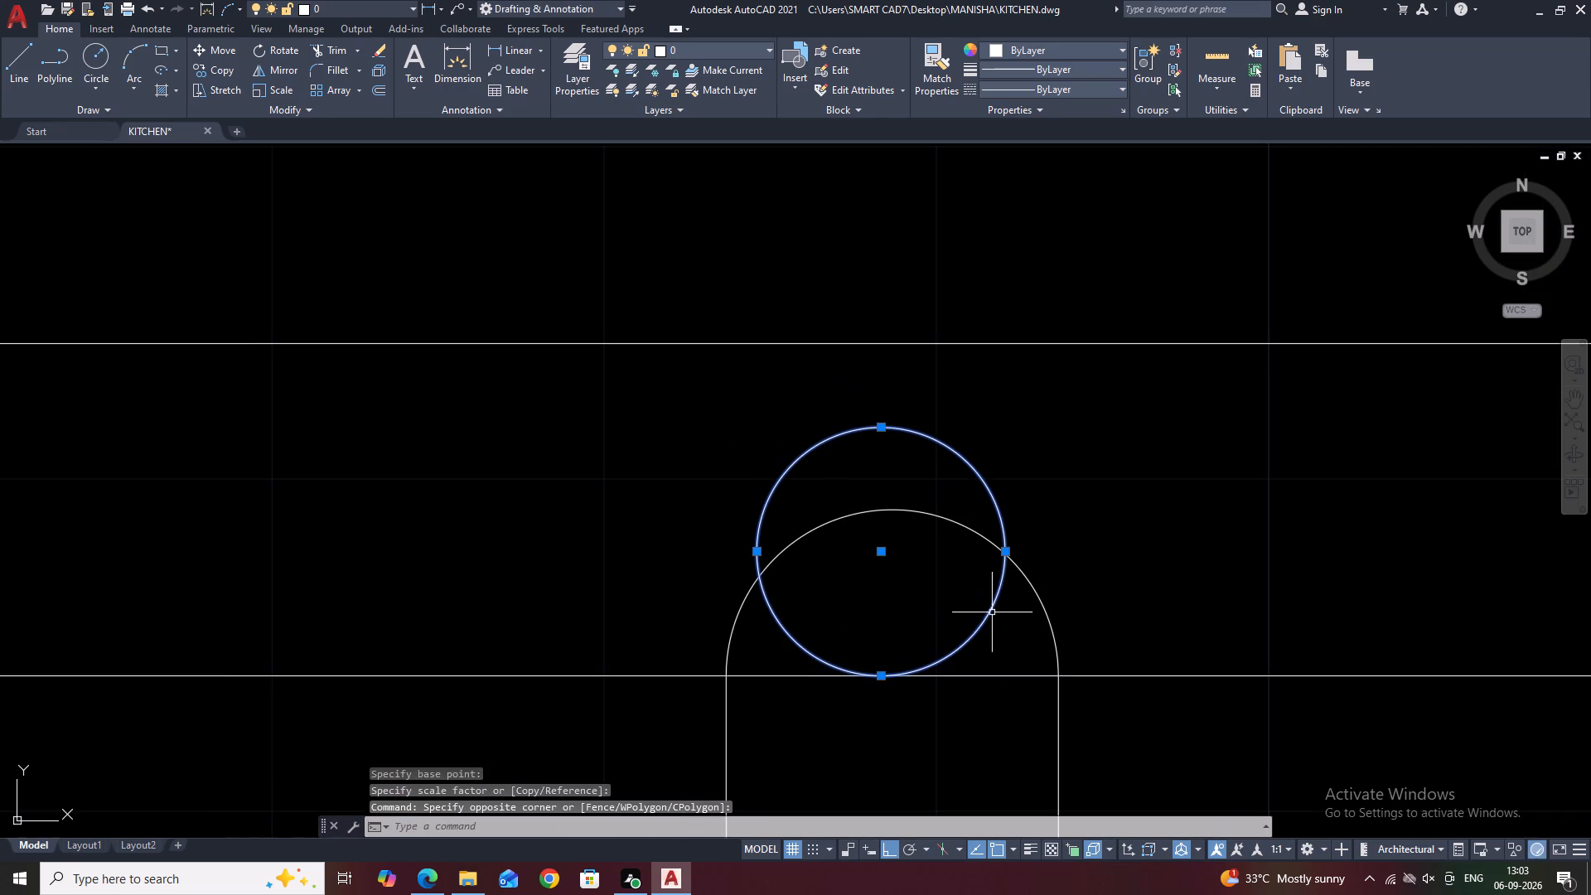
key(m)
key(space)
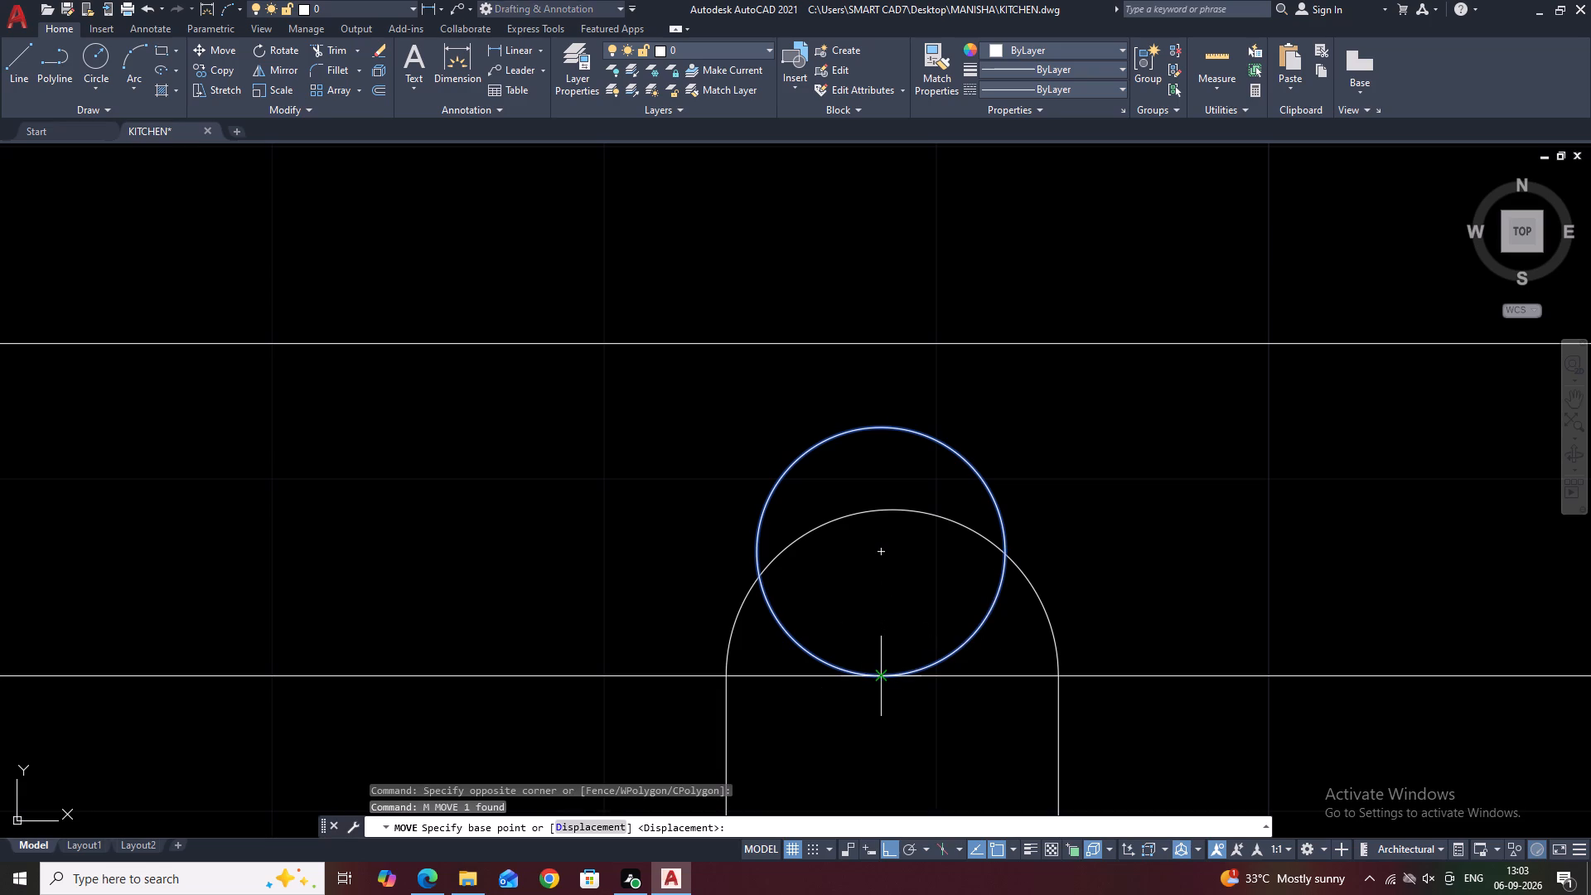
click(878, 675)
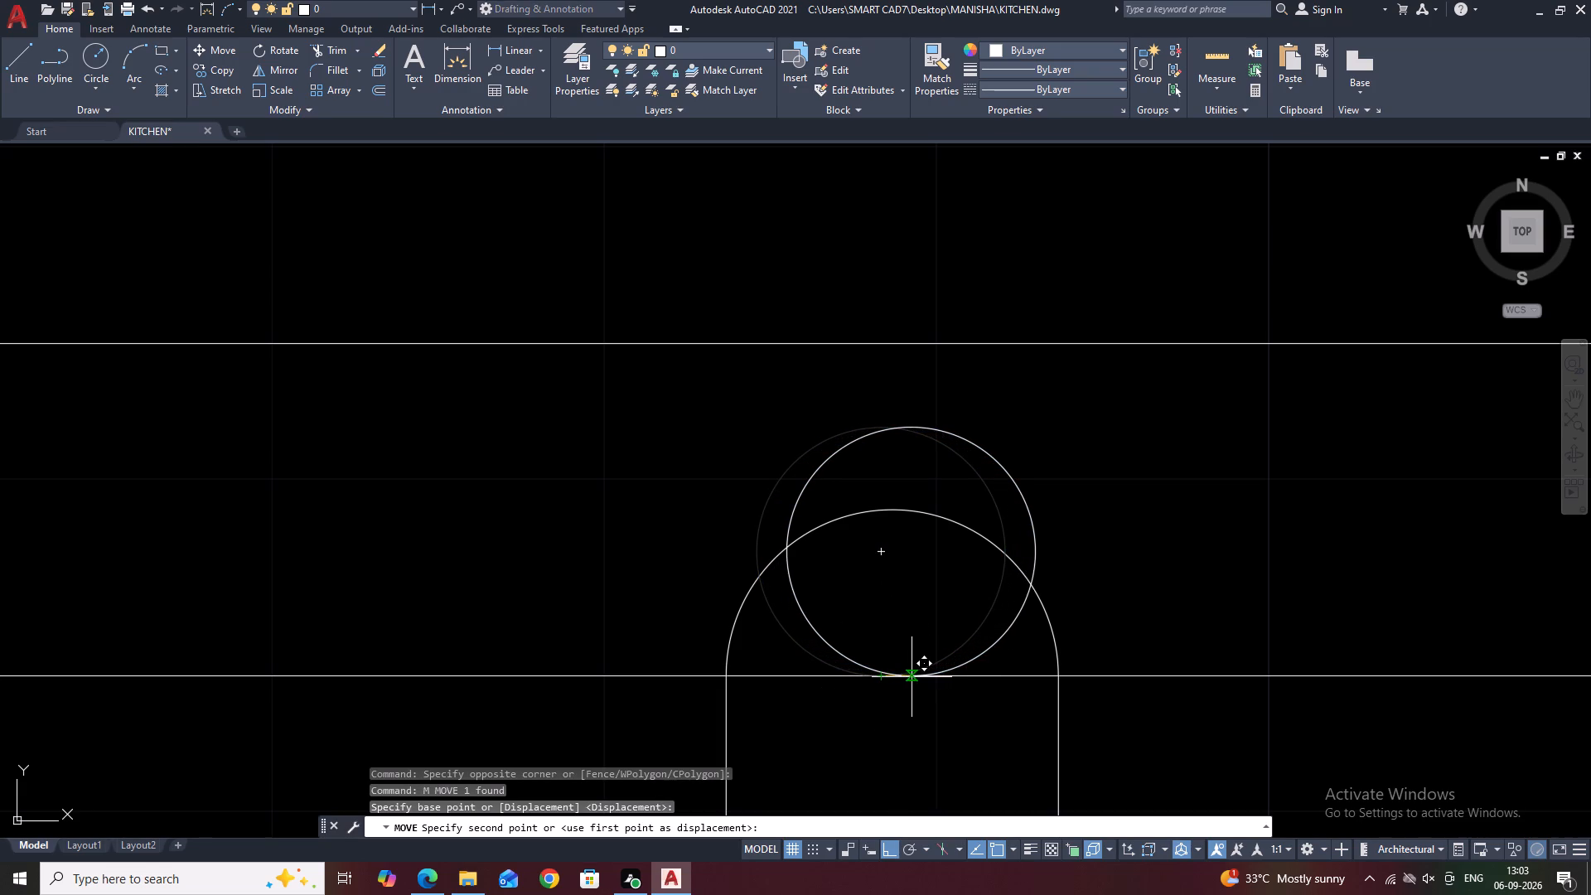
click(895, 677)
scroll(933, 586, down, 1)
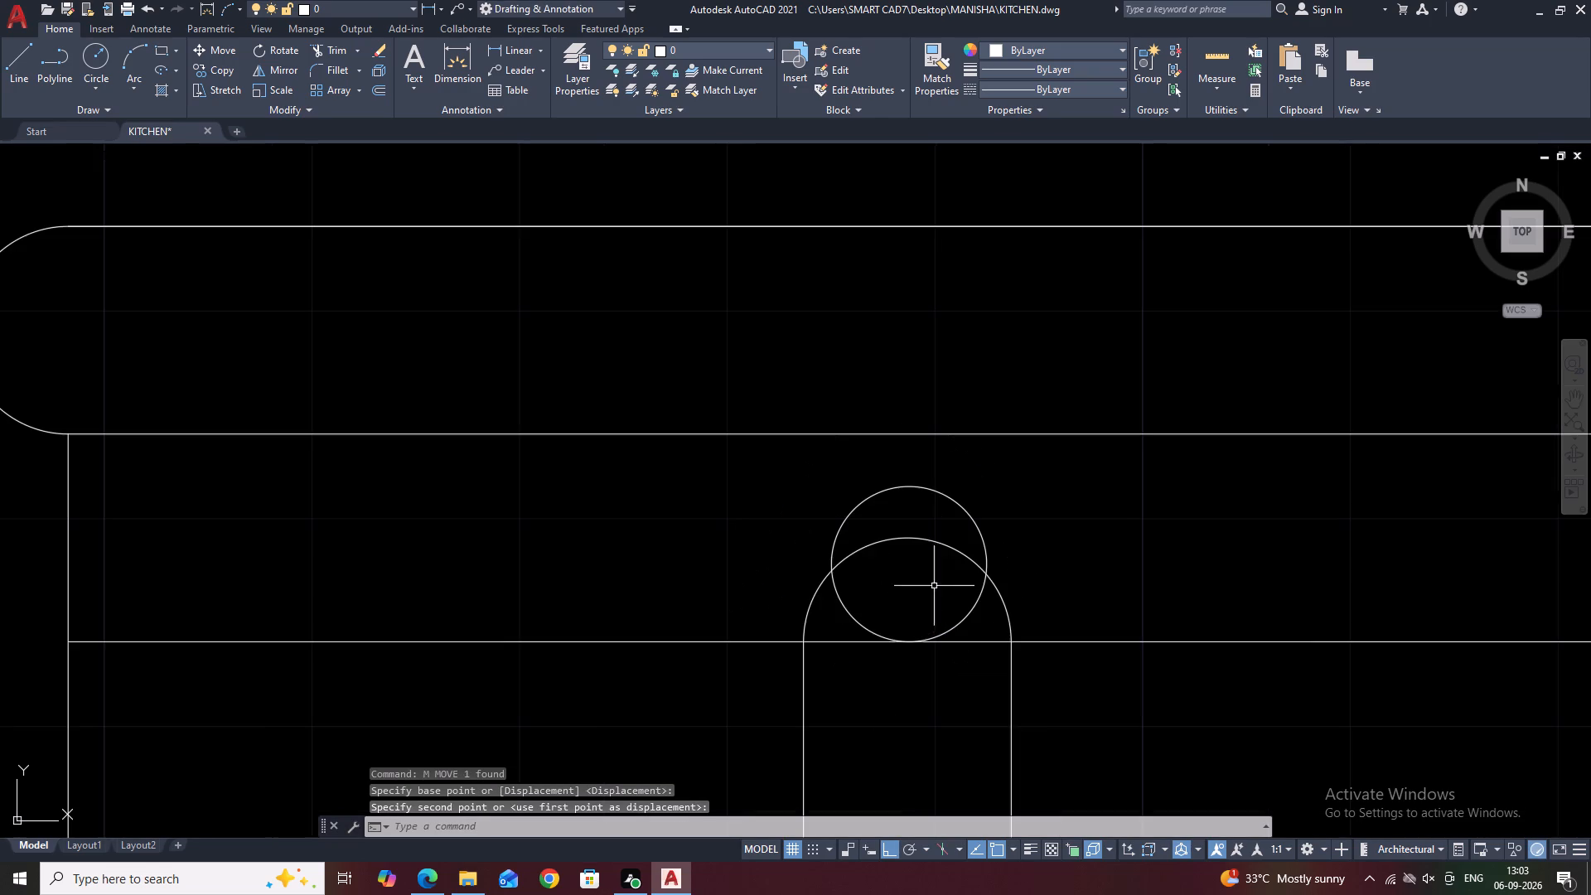
Copy the circle as a fitted array of 12 items from the first bar's cap to the last bar's cap.
middle_drag(1100, 516, 878, 542)
drag(872, 540, 810, 521)
click(666, 506)
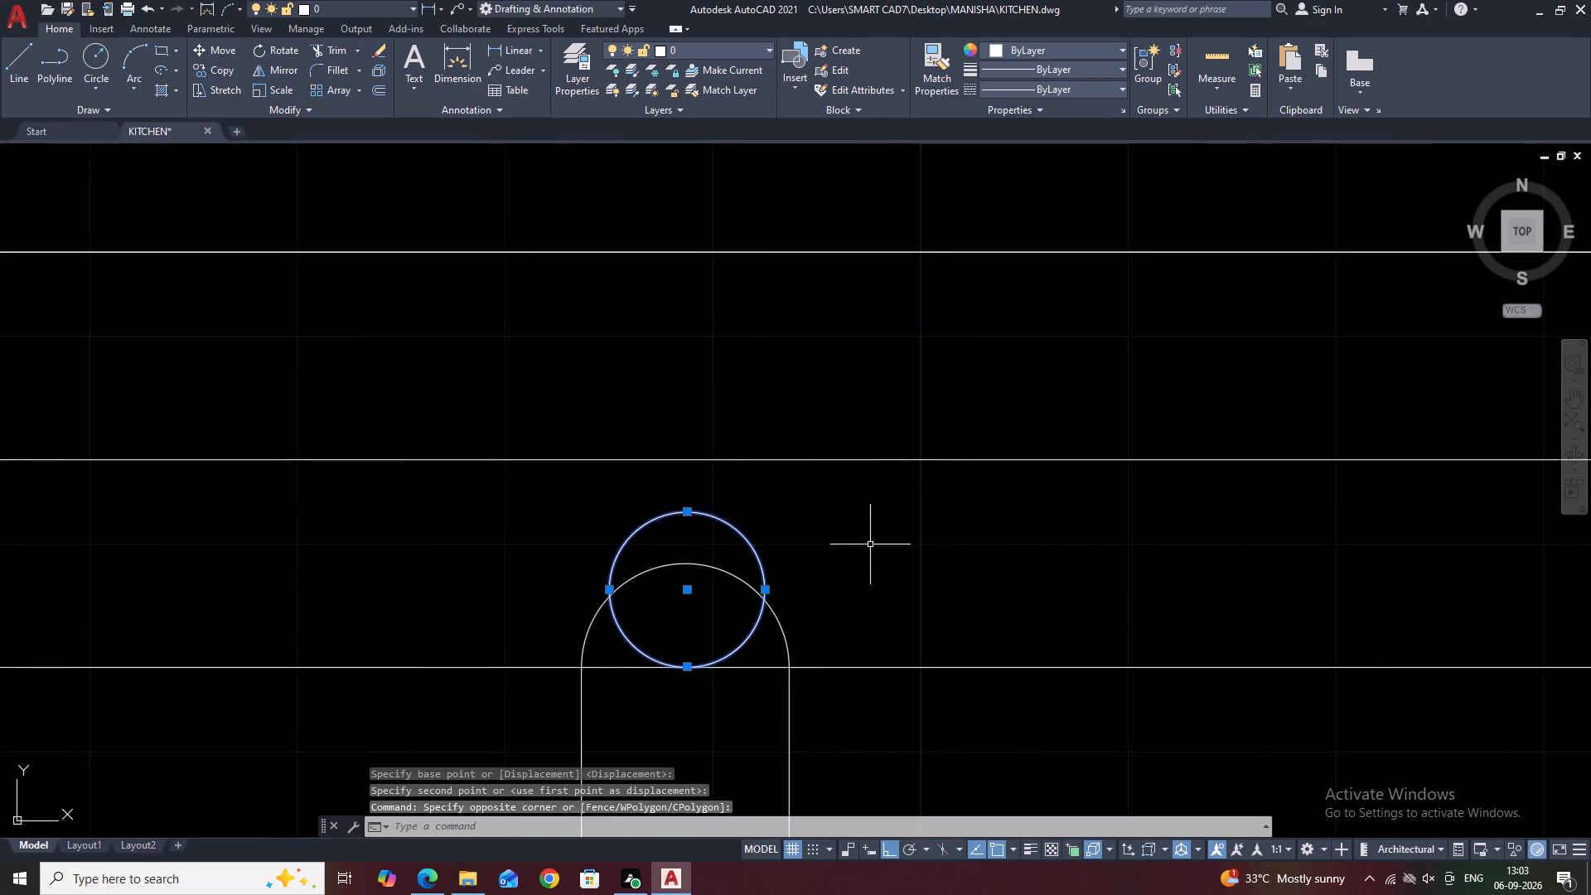
middle_drag(873, 549, 655, 554)
key(c)
text(O)
key(space)
scroll(649, 556, down, 3)
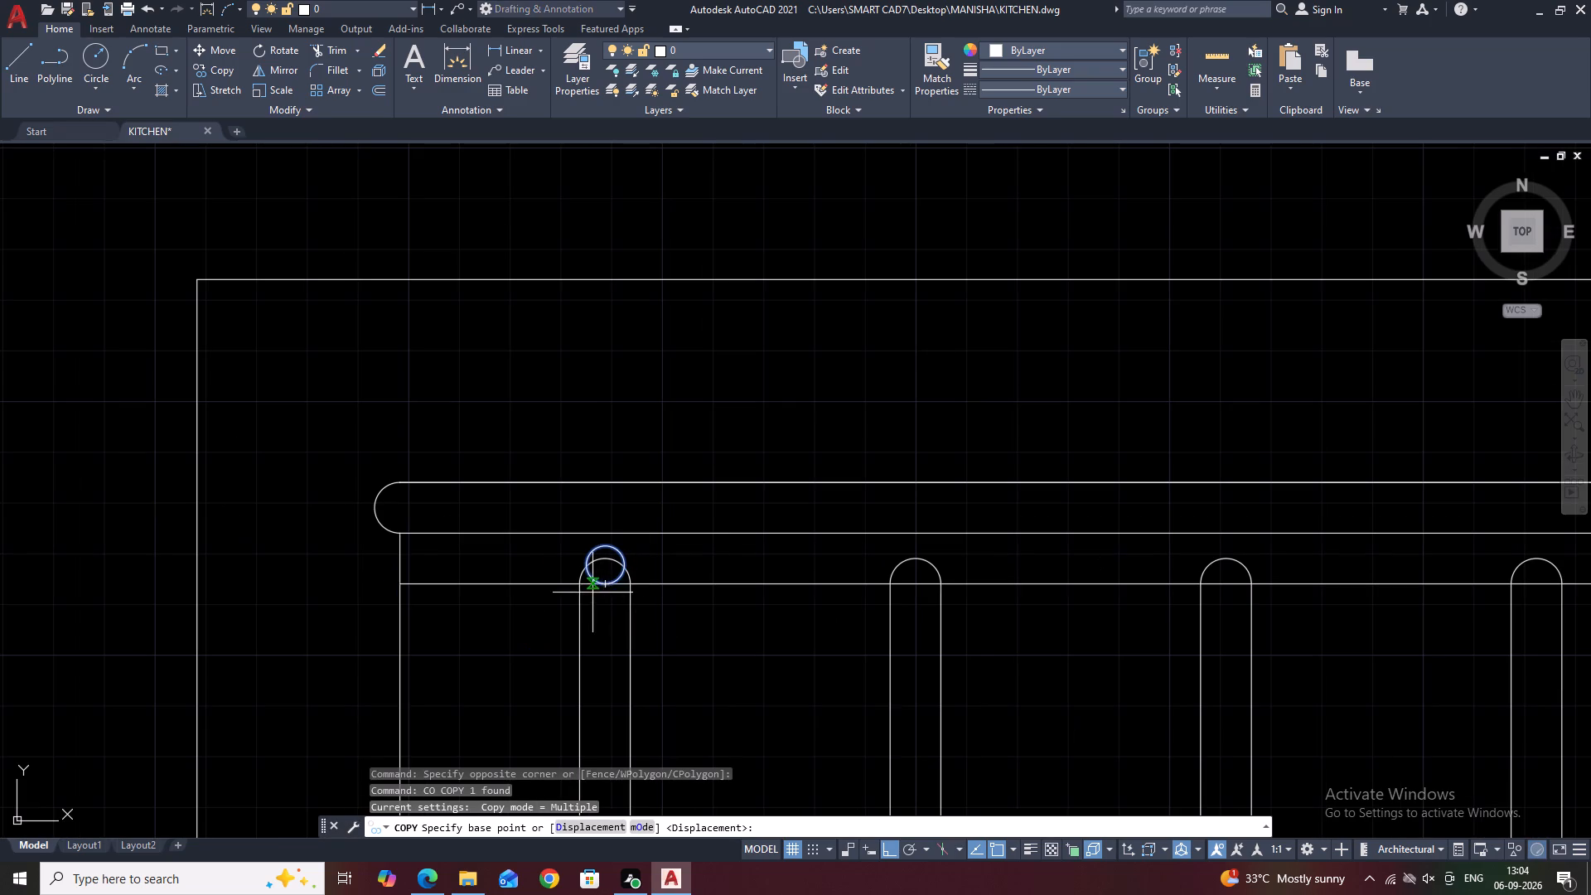
click(606, 587)
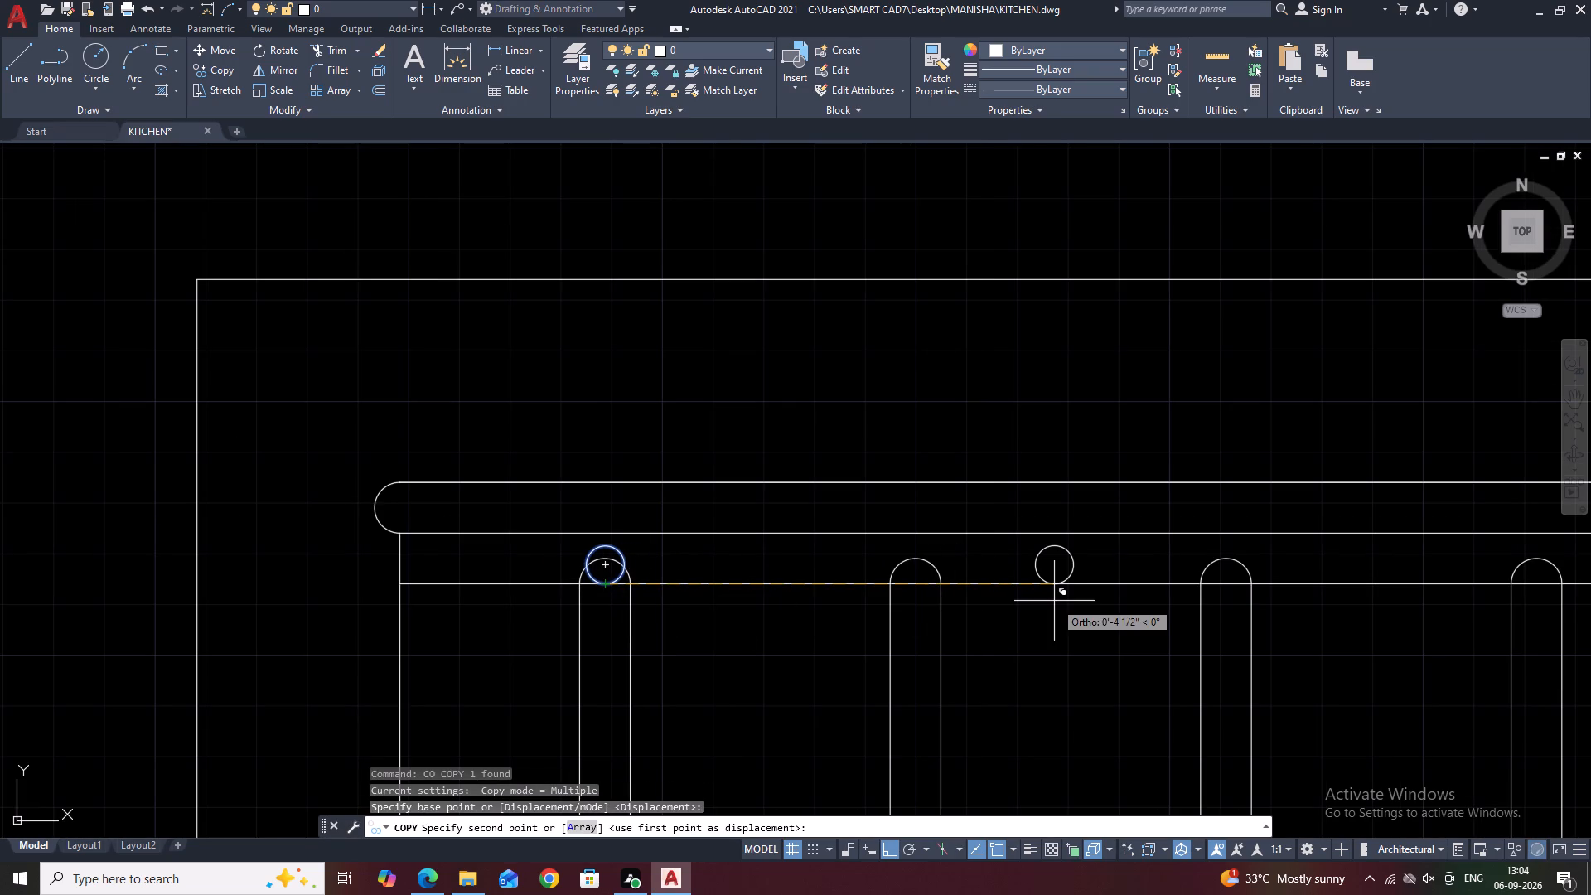
key(a)
key(r)
key(space)
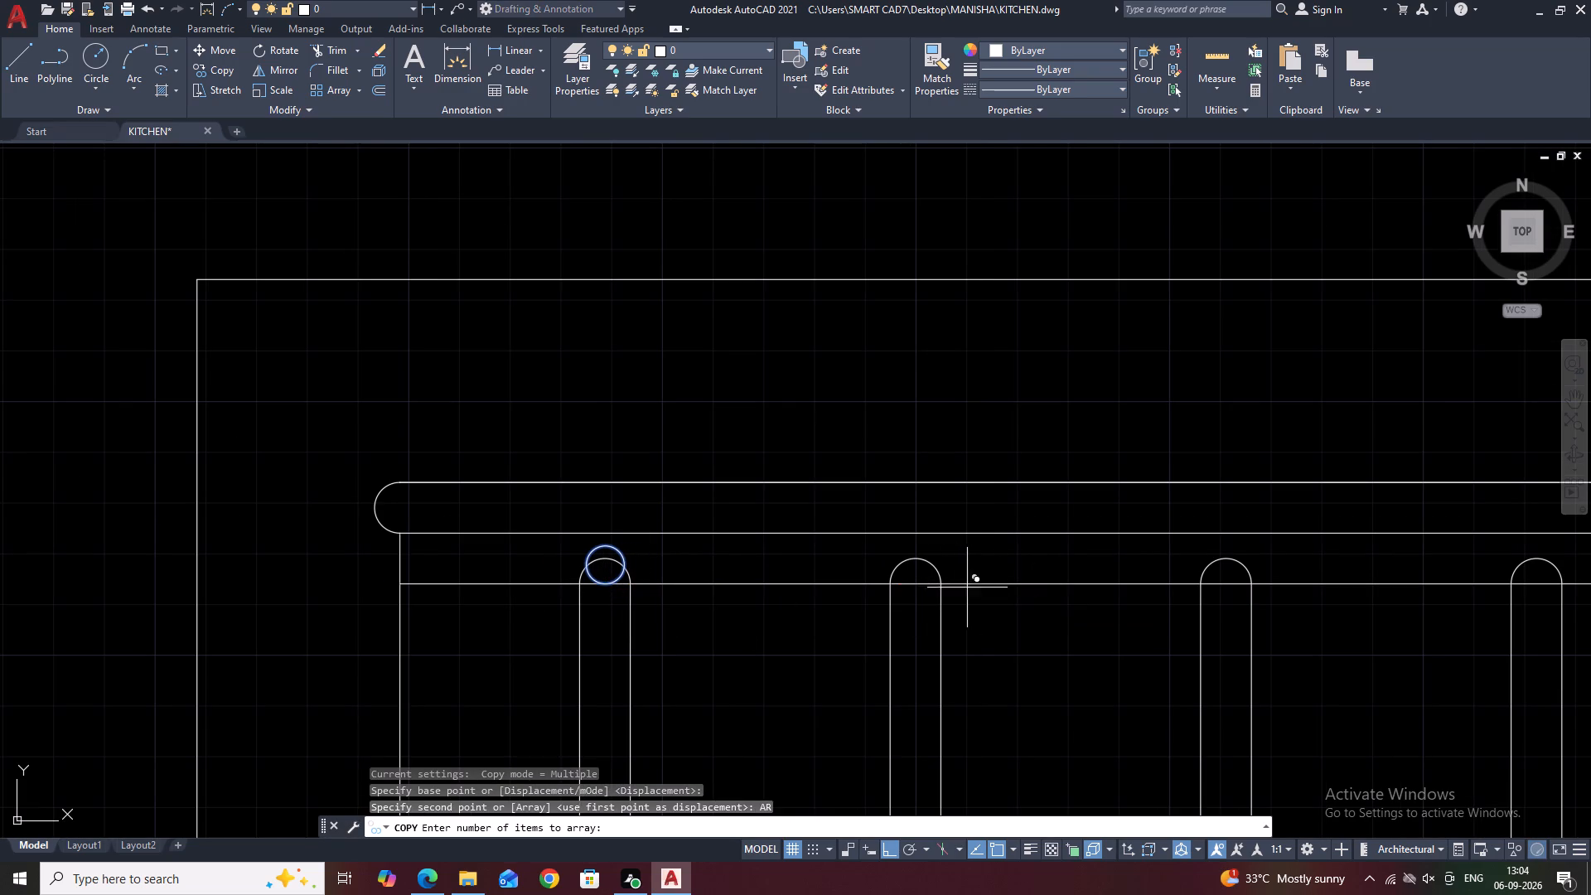
scroll(962, 584, down, 5)
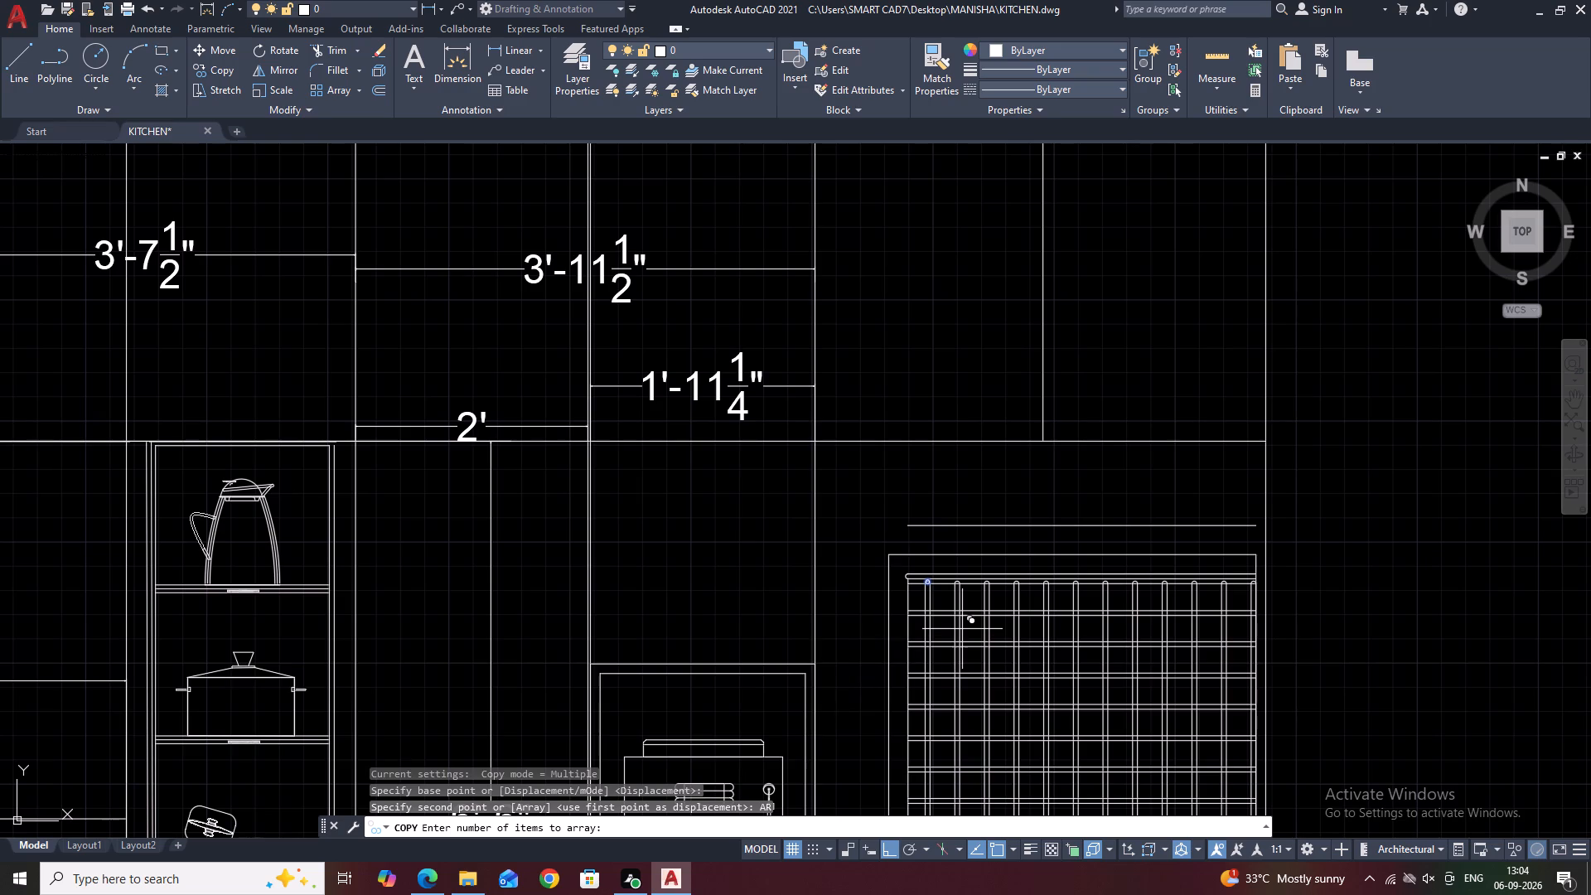
text(12)
key(space)
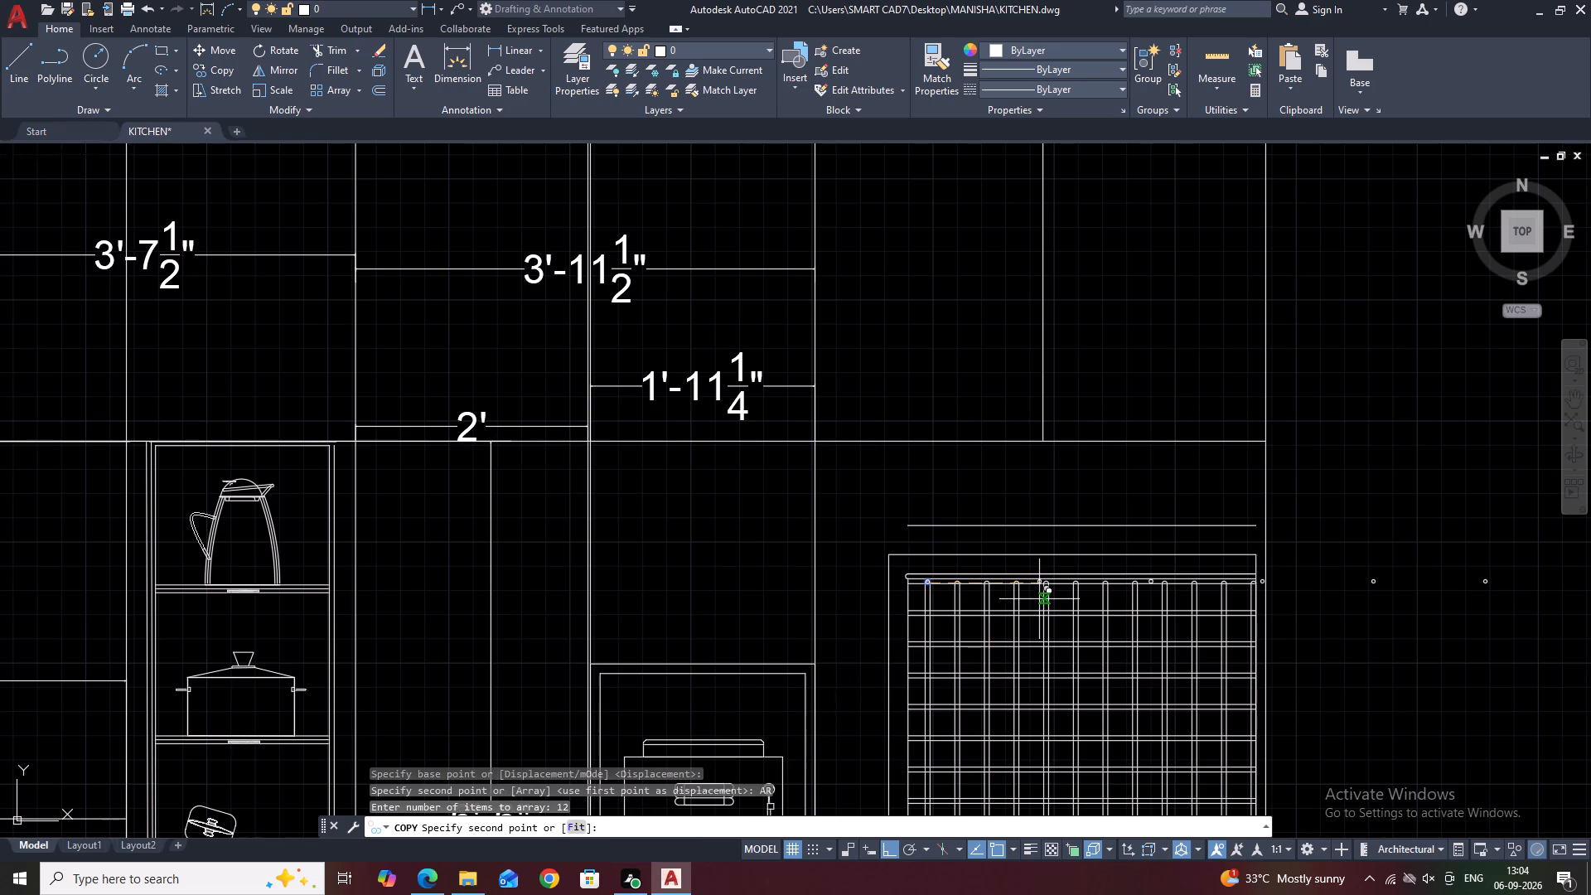
click(574, 821)
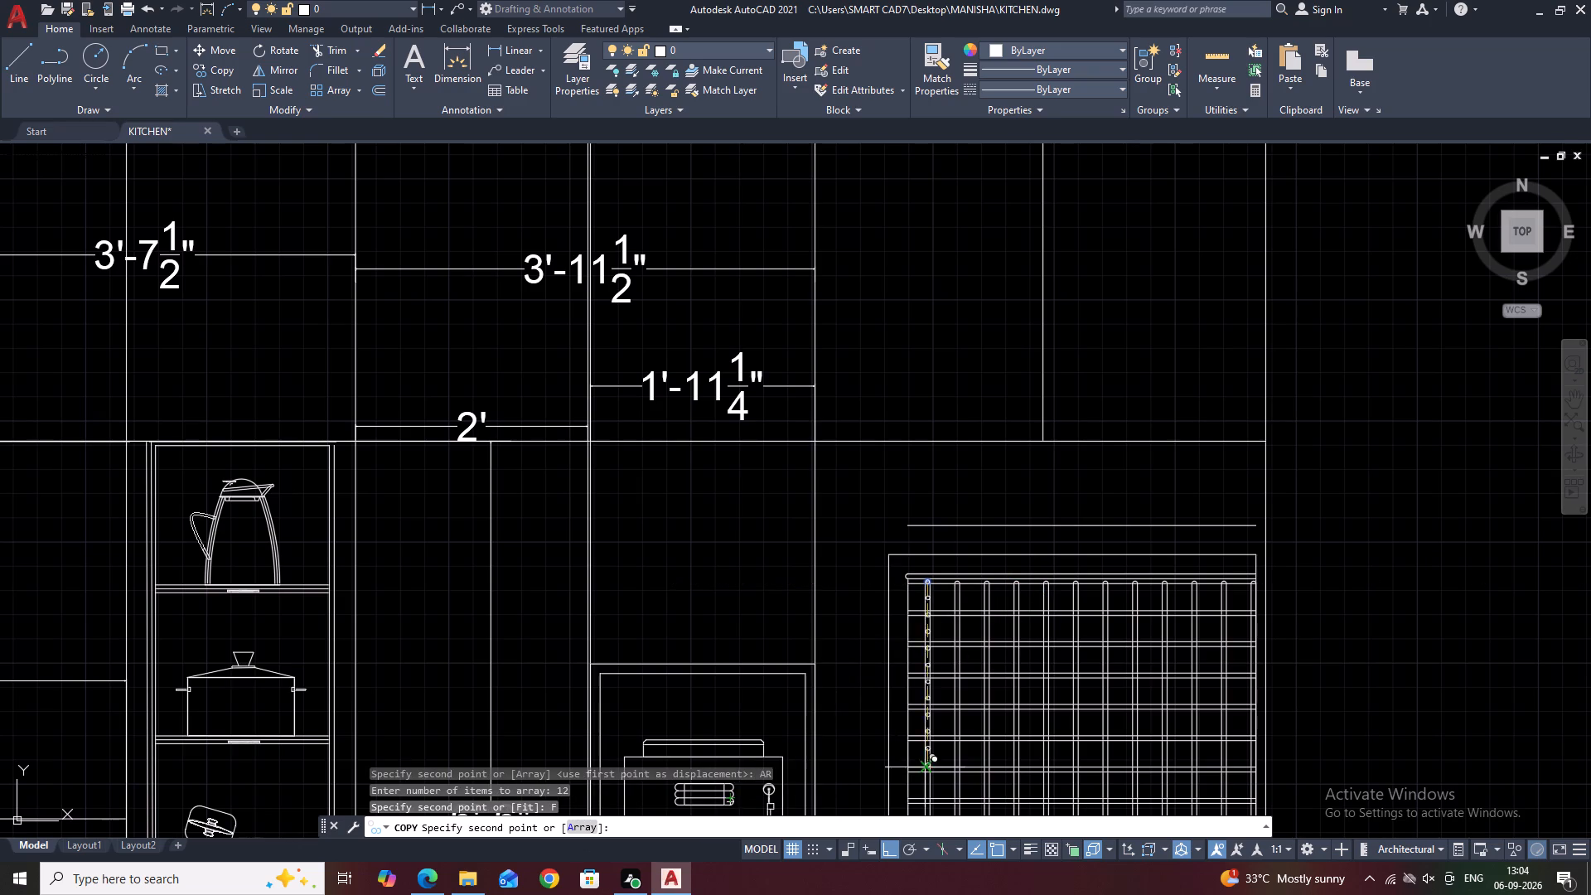
scroll(1264, 585, up, 2)
scroll(1195, 584, up, 3)
scroll(1286, 585, up, 1)
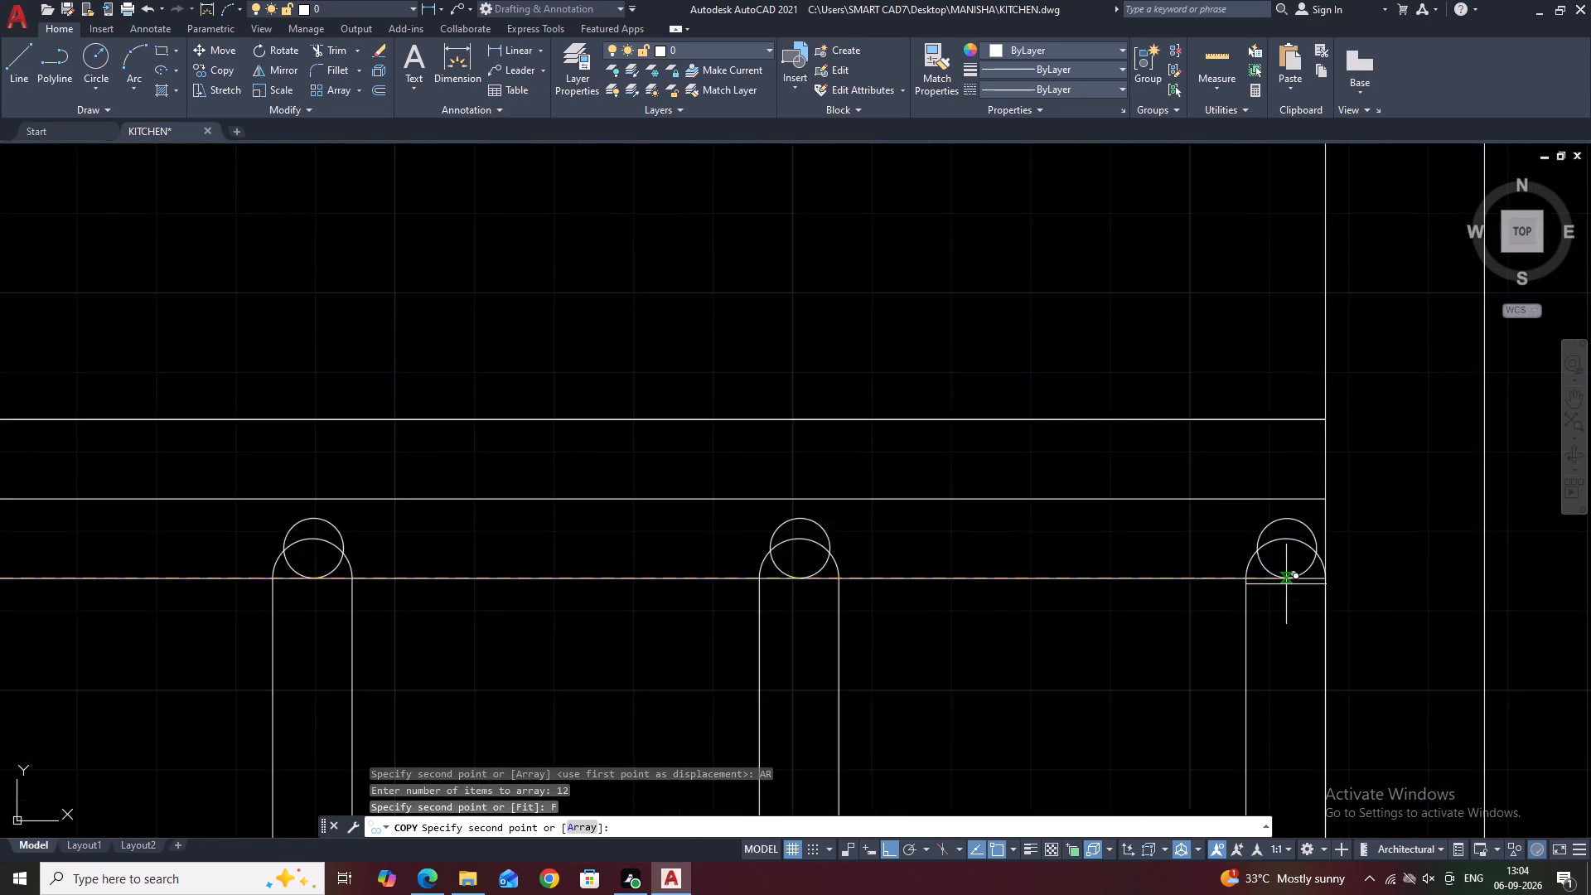
scroll(1286, 584, up, 1)
click(1288, 584)
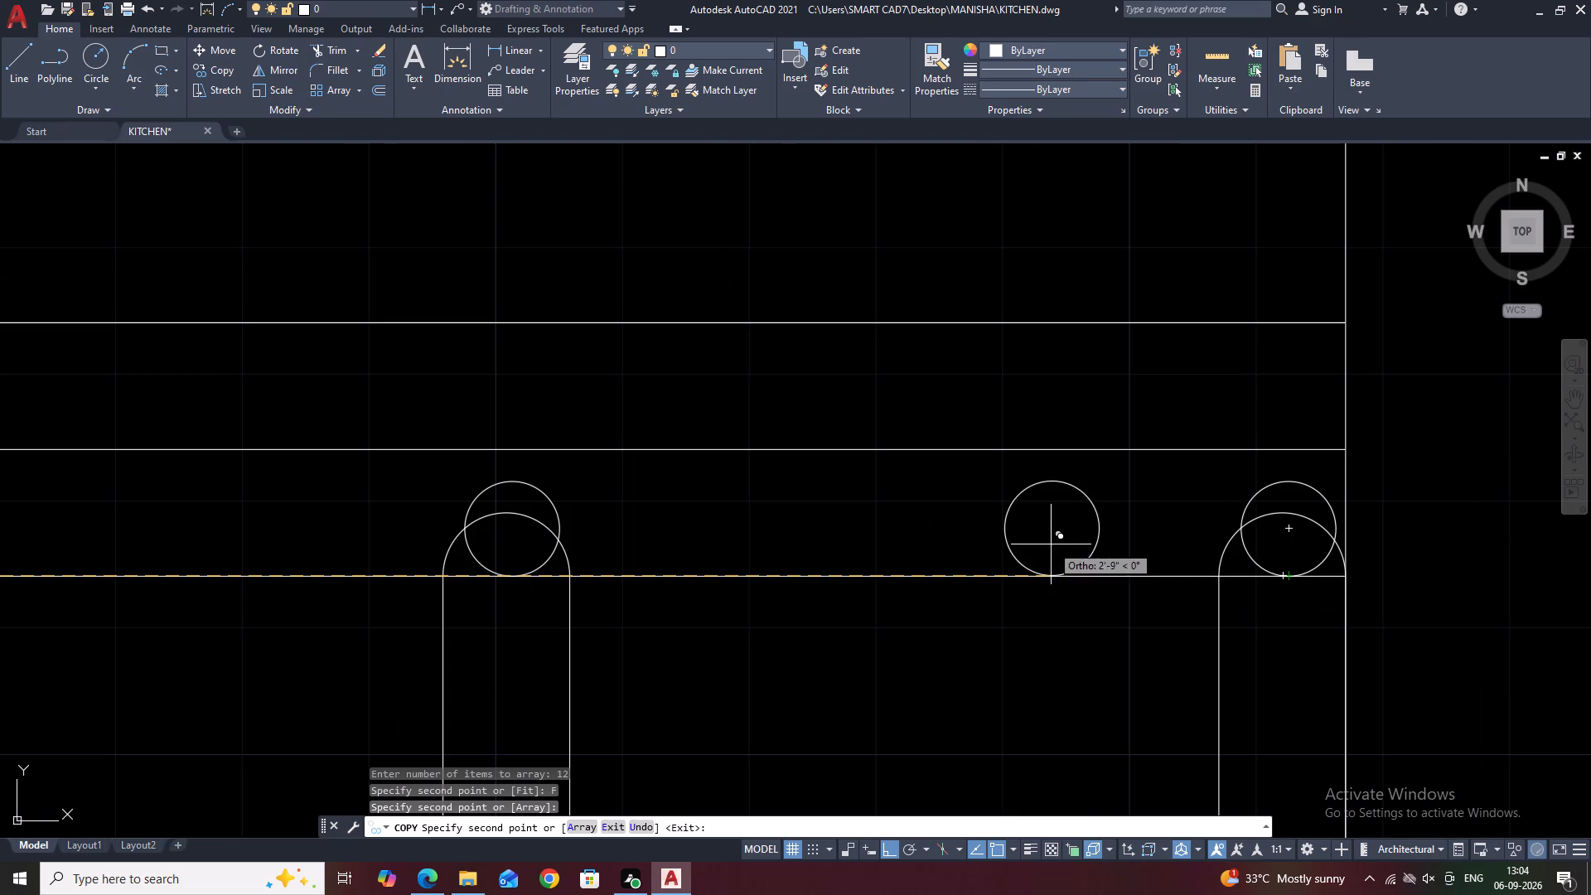
key(Escape)
Copy the 12 top-cap circles straight down to the bars' bottom caps, with their tops on the lowest horizontal grid line.
scroll(1159, 544, down, 6)
scroll(688, 530, up, 2)
scroll(621, 542, up, 1)
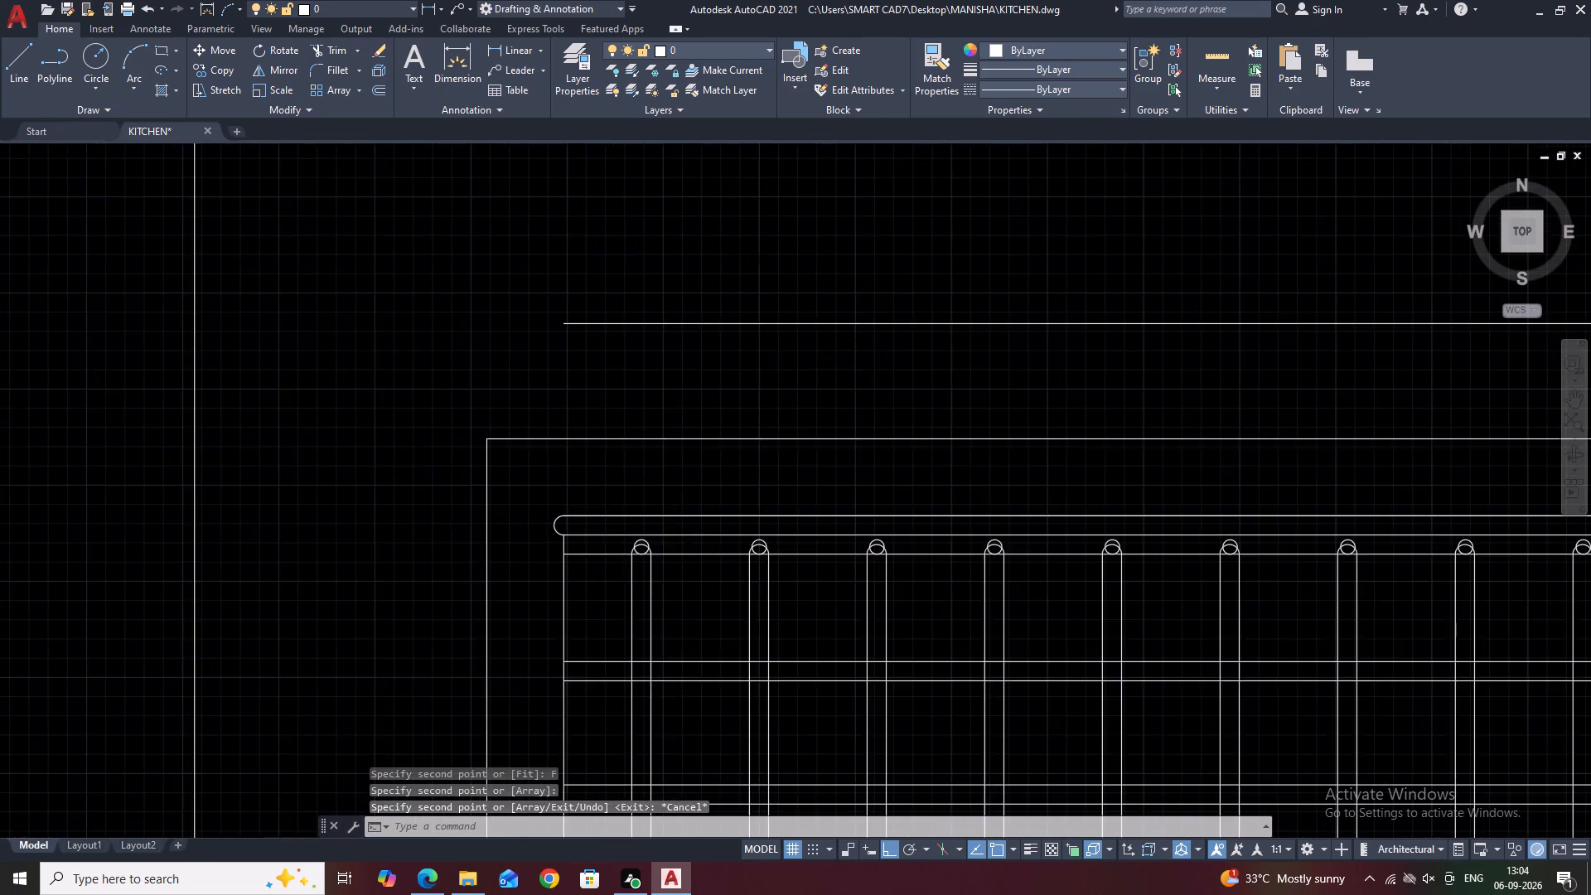
scroll(621, 542, up, 1)
click(605, 501)
scroll(662, 545, down, 3)
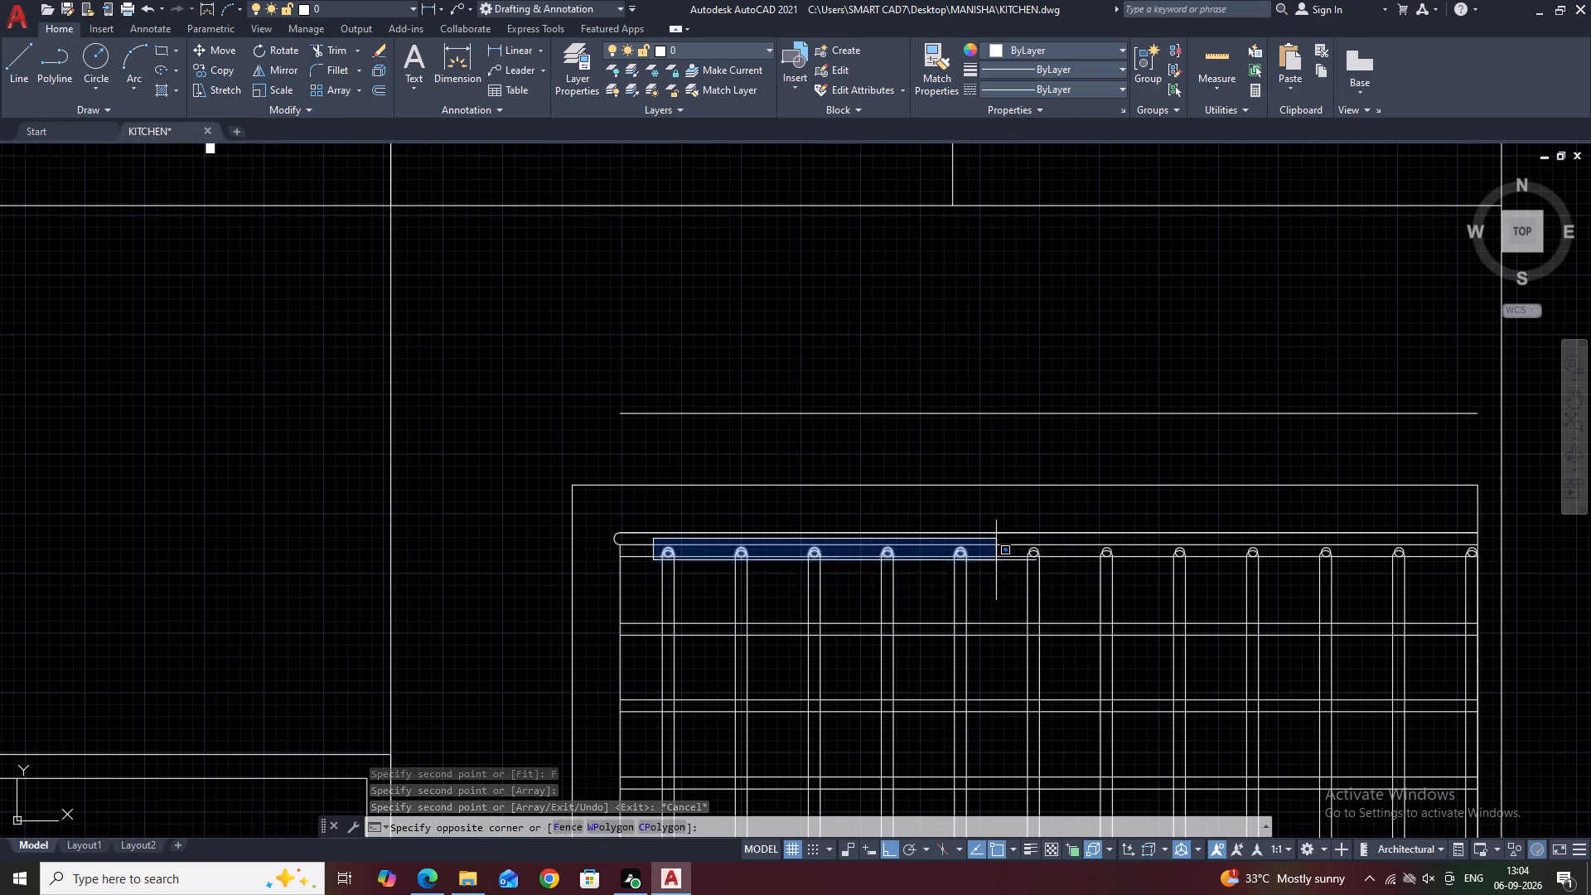
scroll(806, 557, up, 2)
scroll(618, 533, up, 2)
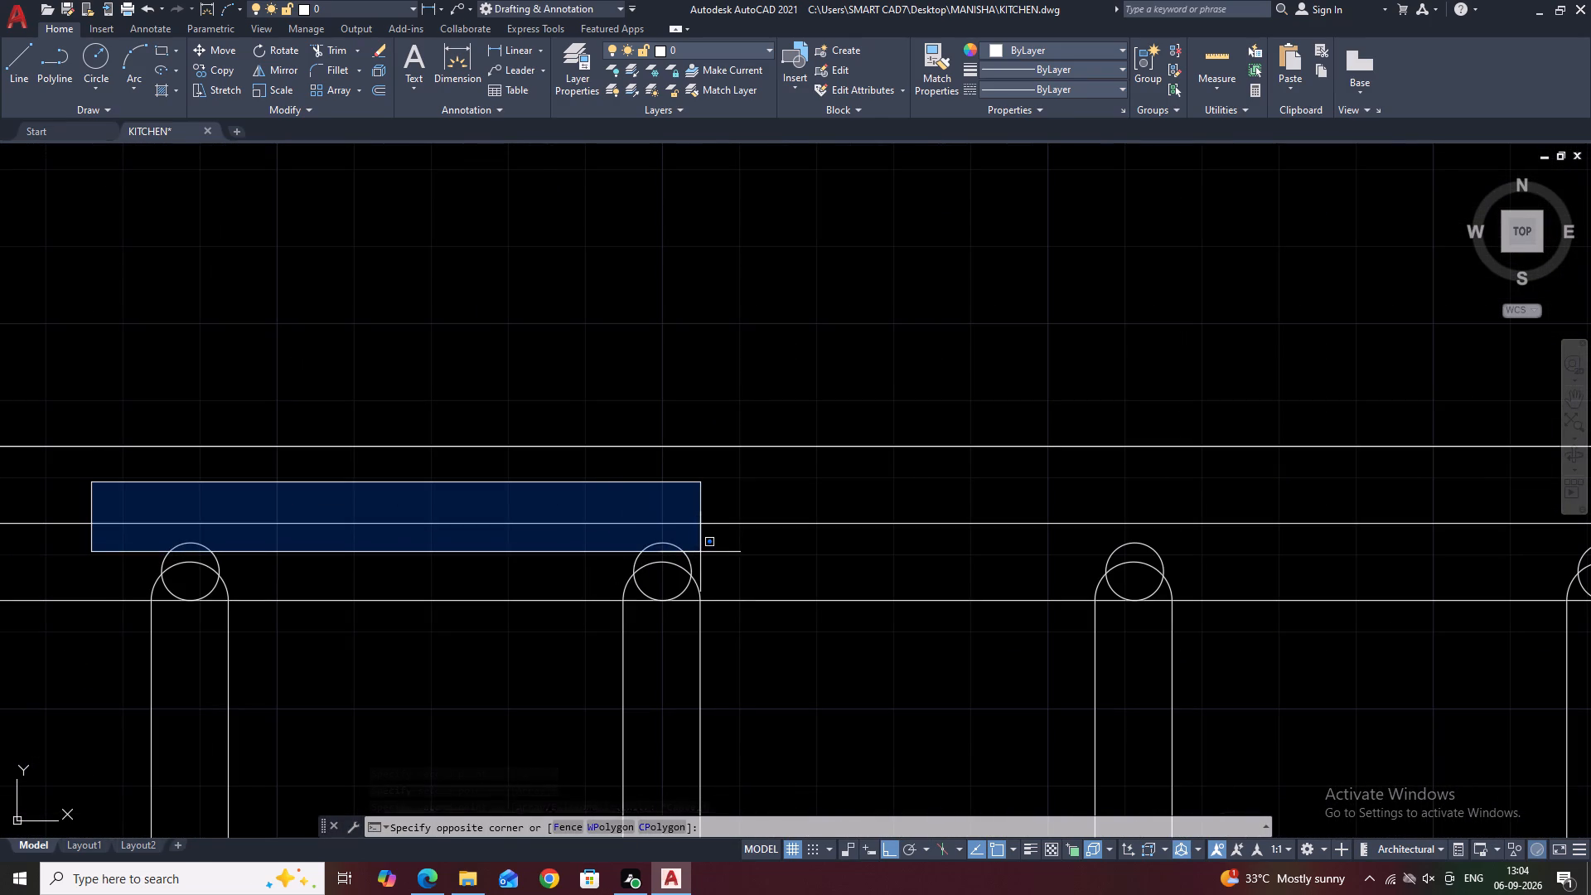
click(695, 552)
click(708, 550)
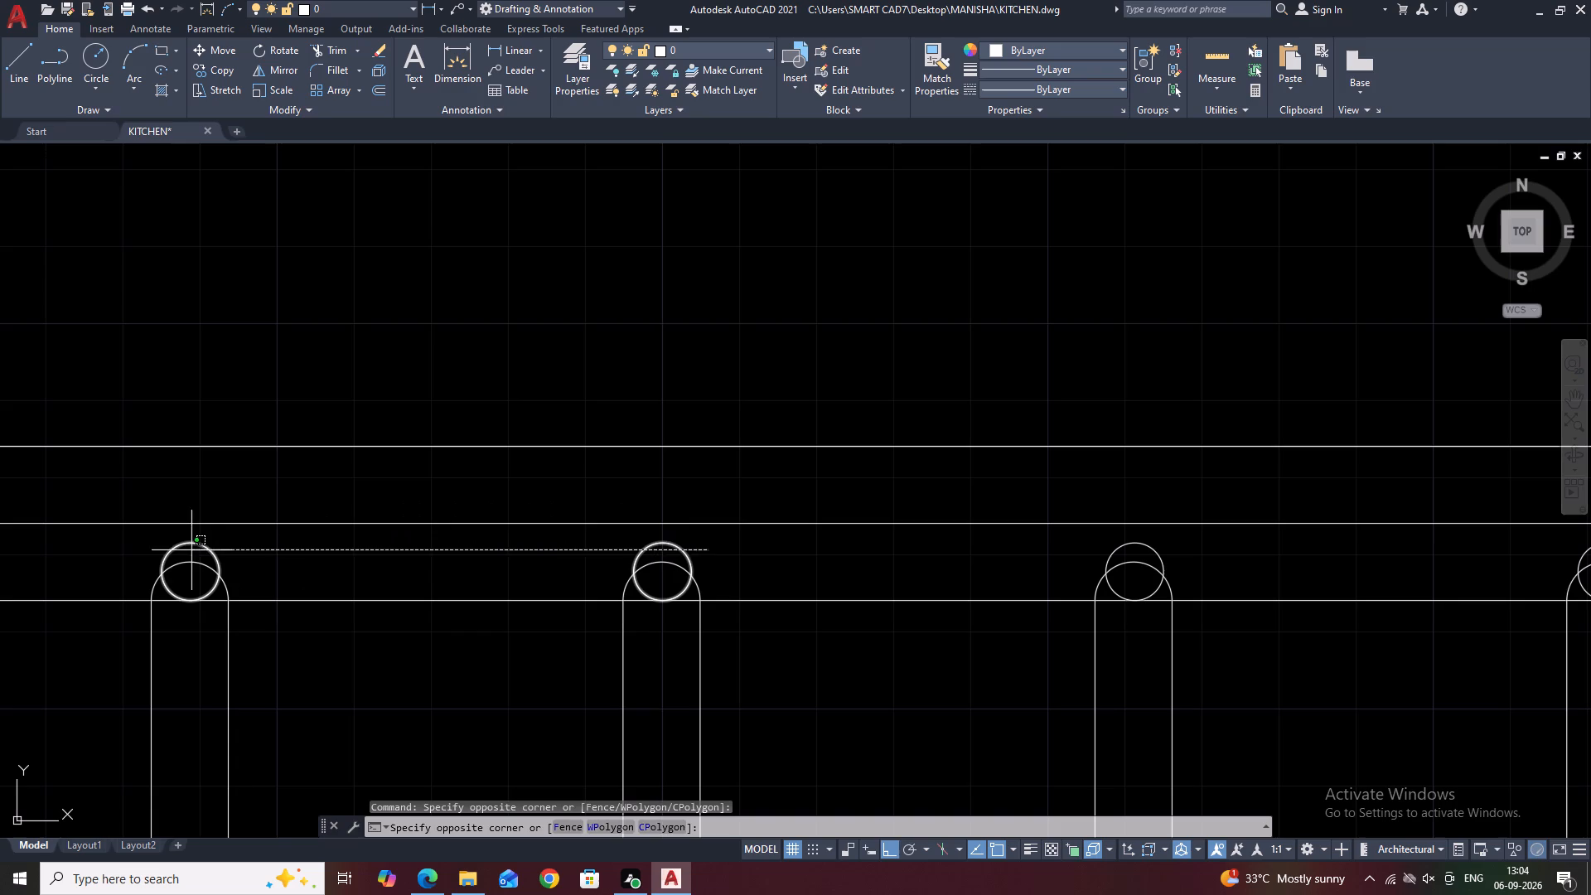
click(191, 550)
scroll(456, 546, down, 2)
middle_drag(1438, 599, 824, 508)
scroll(1035, 508, down, 1)
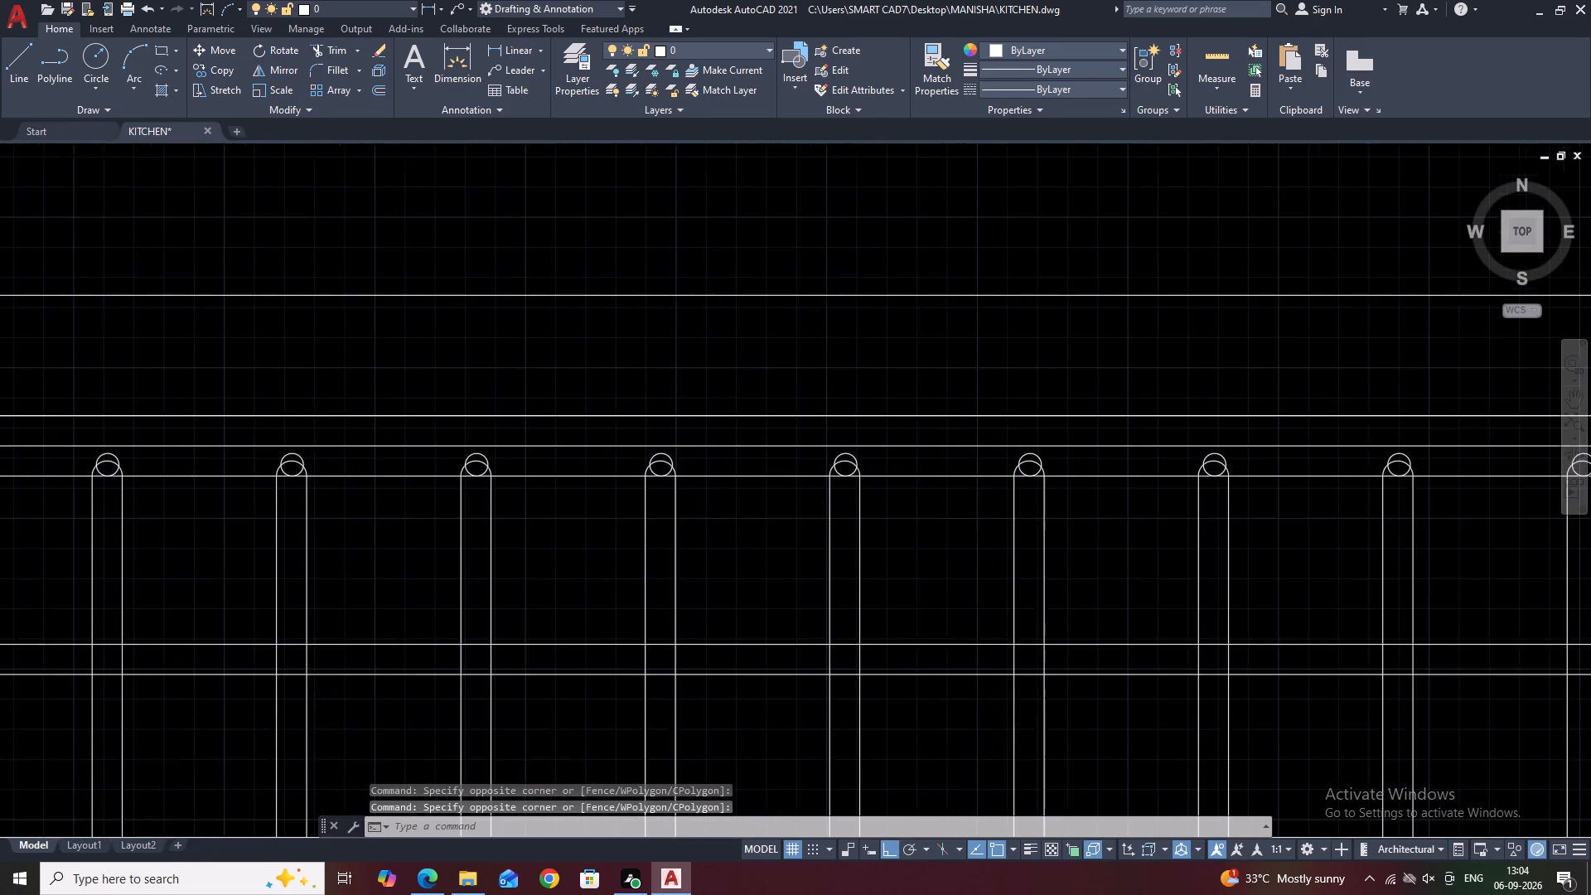
middle_drag(1298, 472, 1040, 452)
scroll(1221, 441, up, 4)
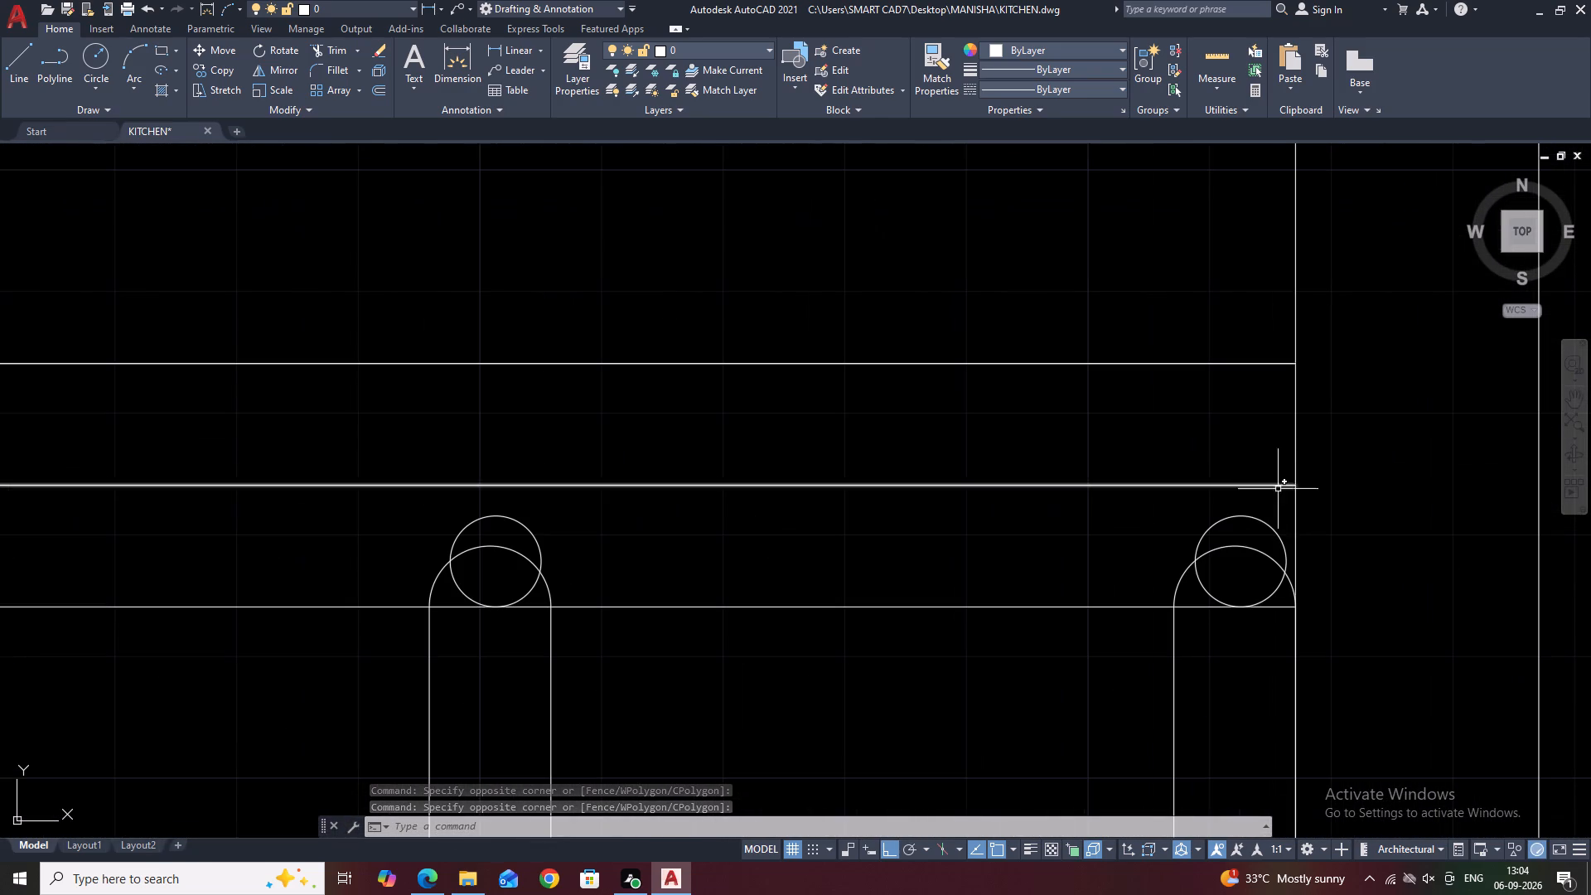
click(1283, 520)
click(481, 535)
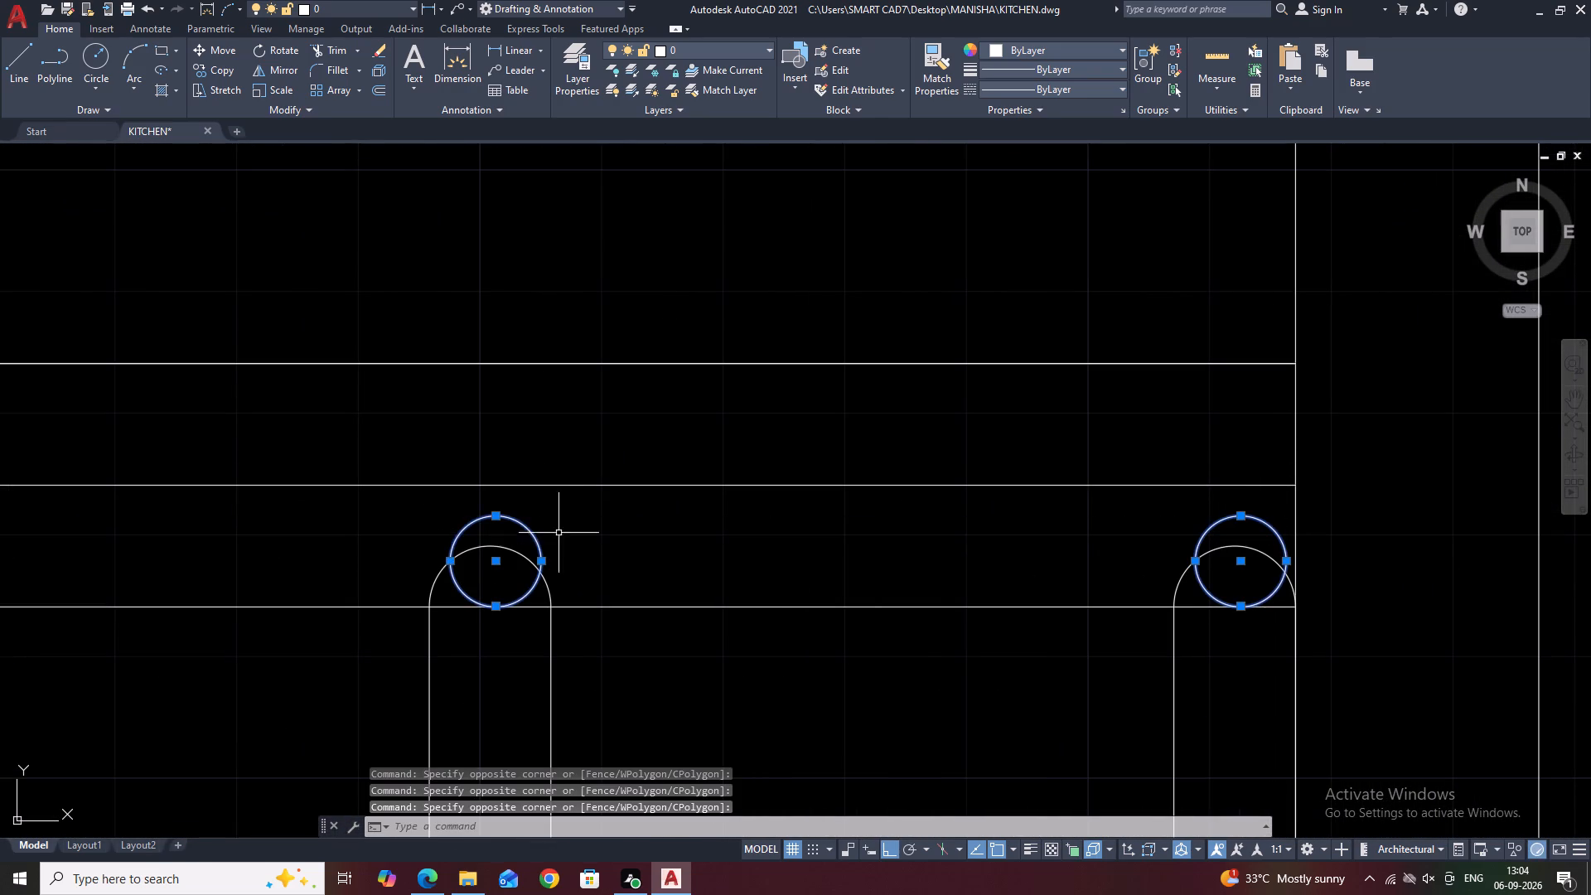
middle_drag(650, 510, 1296, 486)
scroll(1299, 486, down, 3)
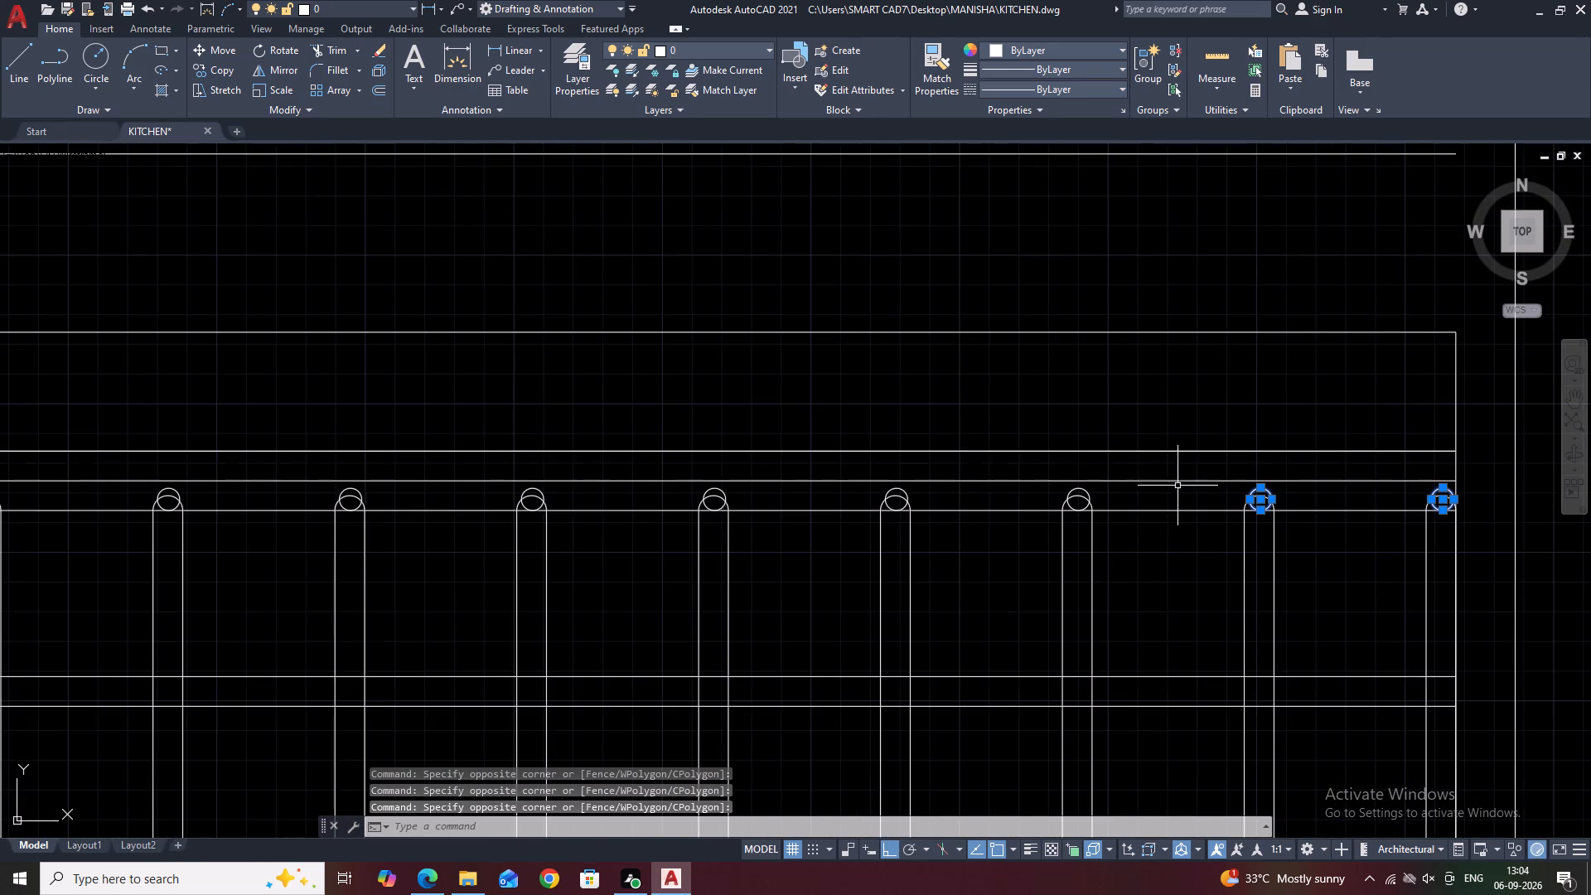
scroll(1109, 496, up, 3)
scroll(1020, 473, up, 1)
drag(1070, 495, 1033, 494)
click(764, 464)
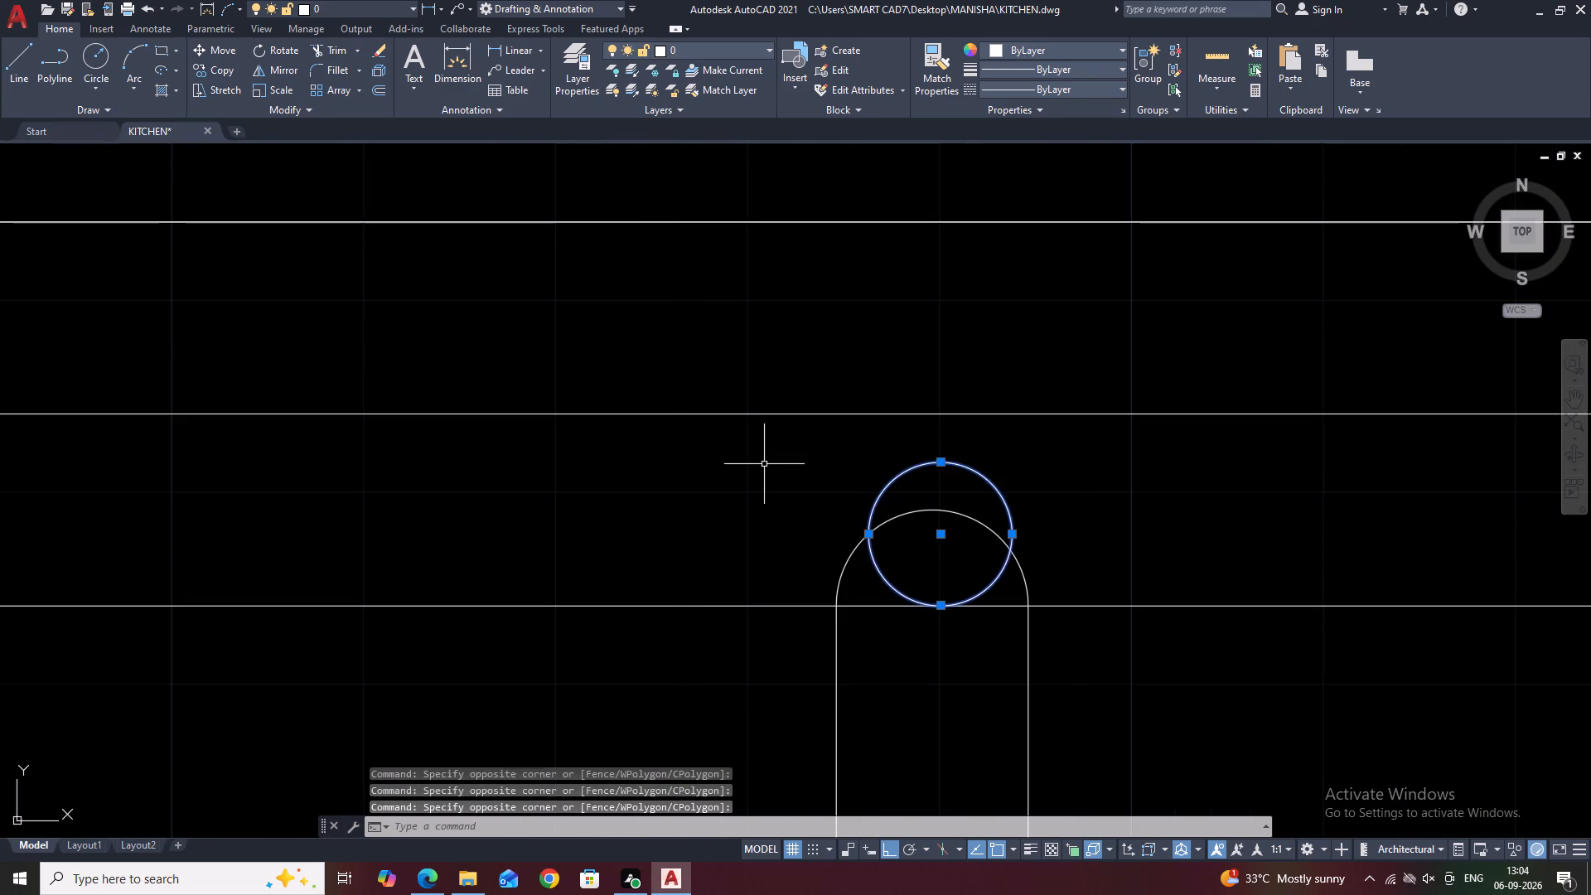
scroll(857, 473, down, 3)
middle_drag(652, 443, 1108, 457)
scroll(511, 502, up, 2)
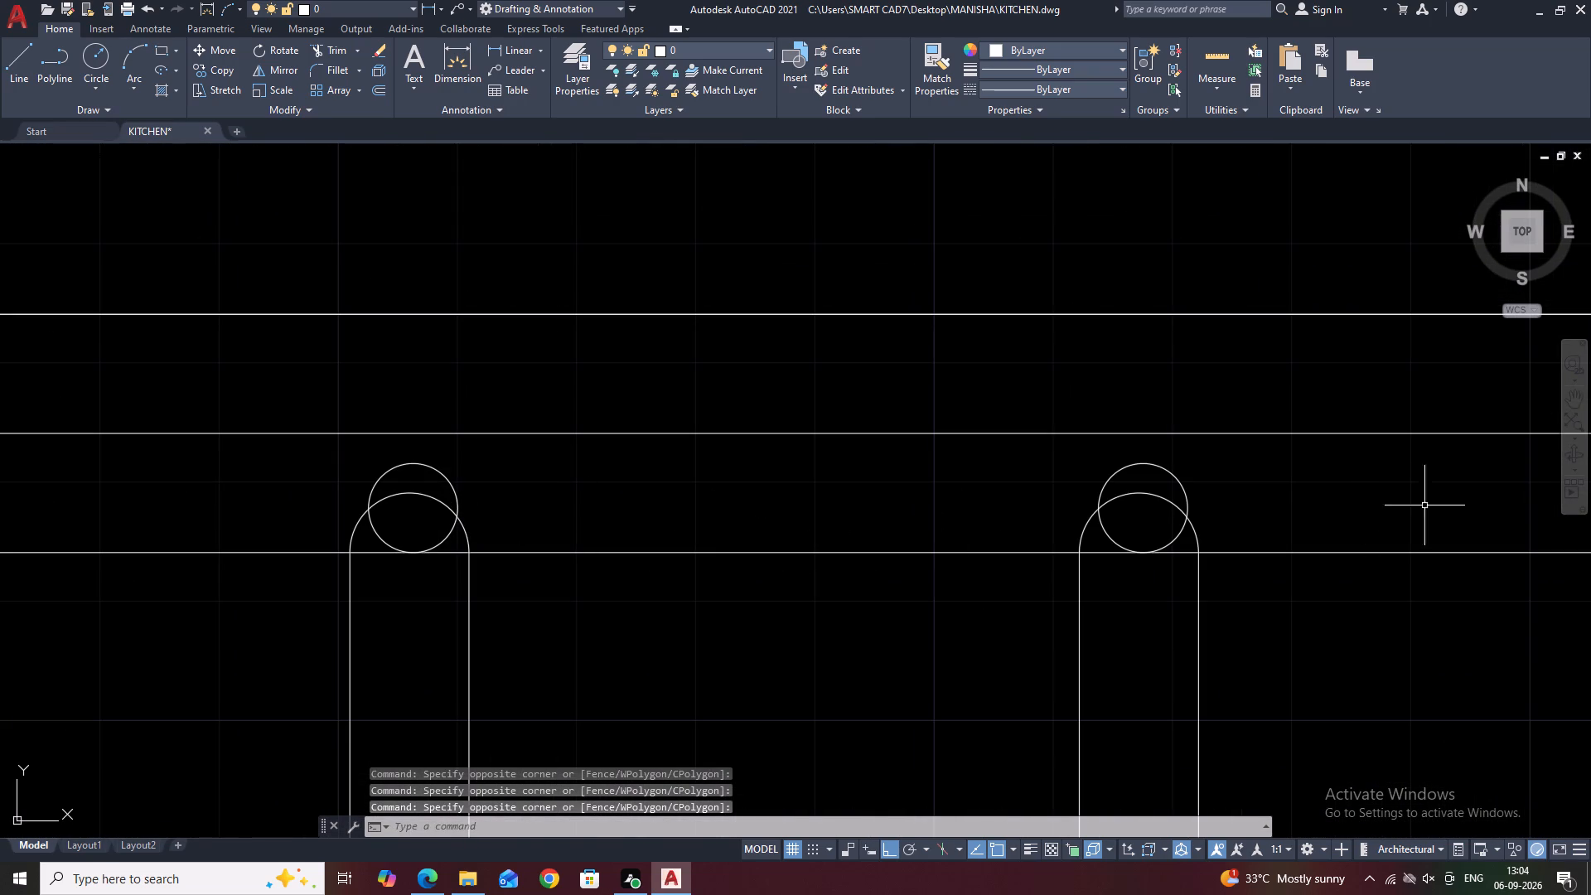
drag(1375, 482, 1366, 482)
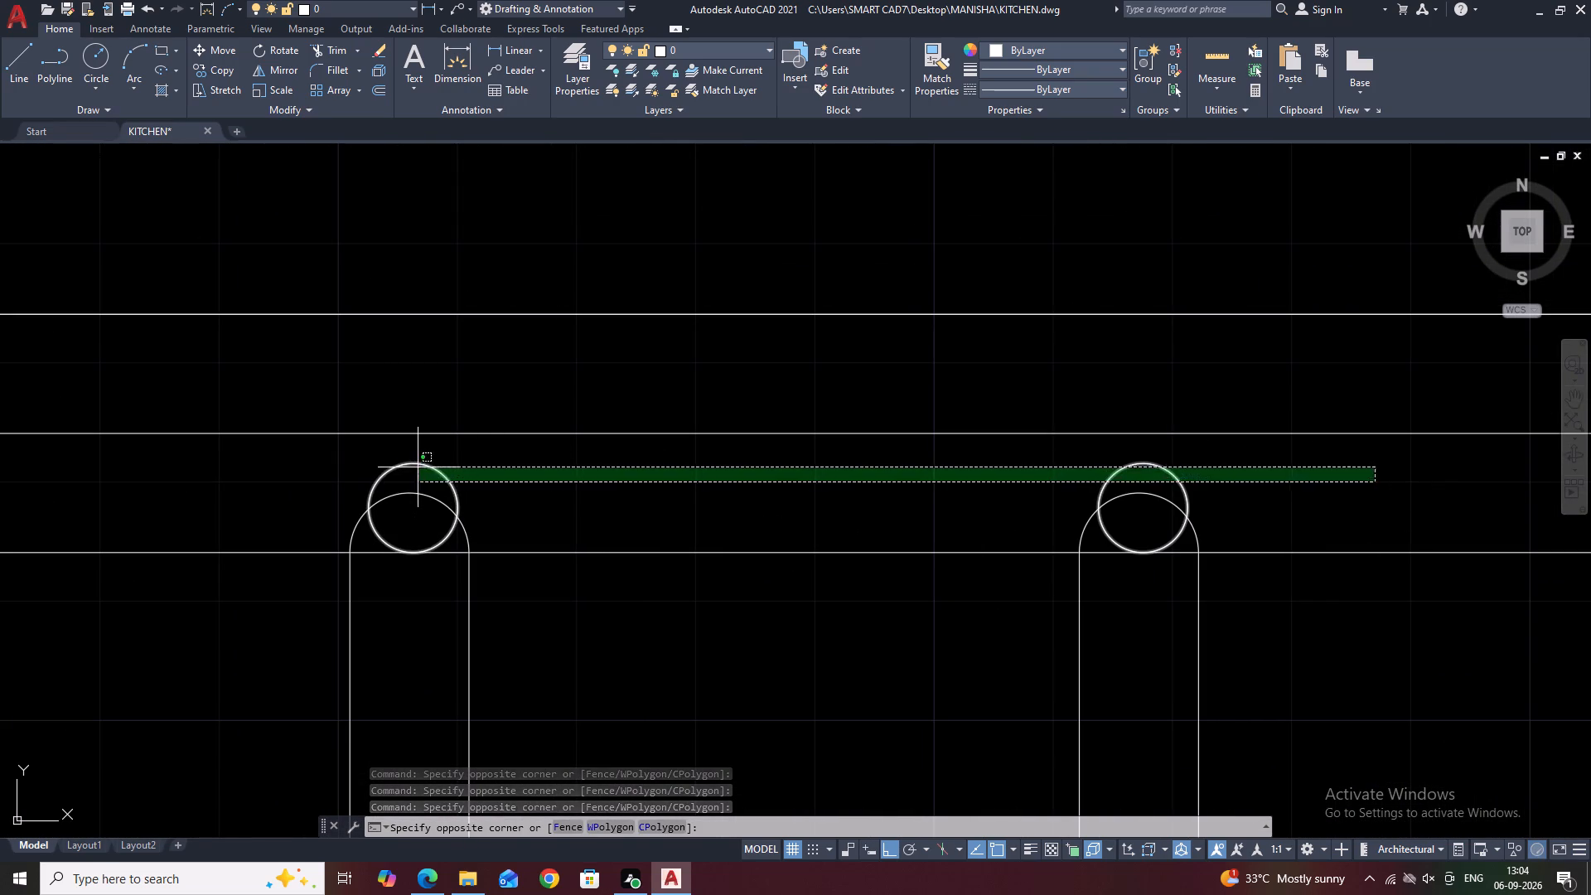
click(418, 467)
scroll(726, 515, down, 3)
middle_drag(398, 475, 784, 418)
scroll(497, 464, up, 2)
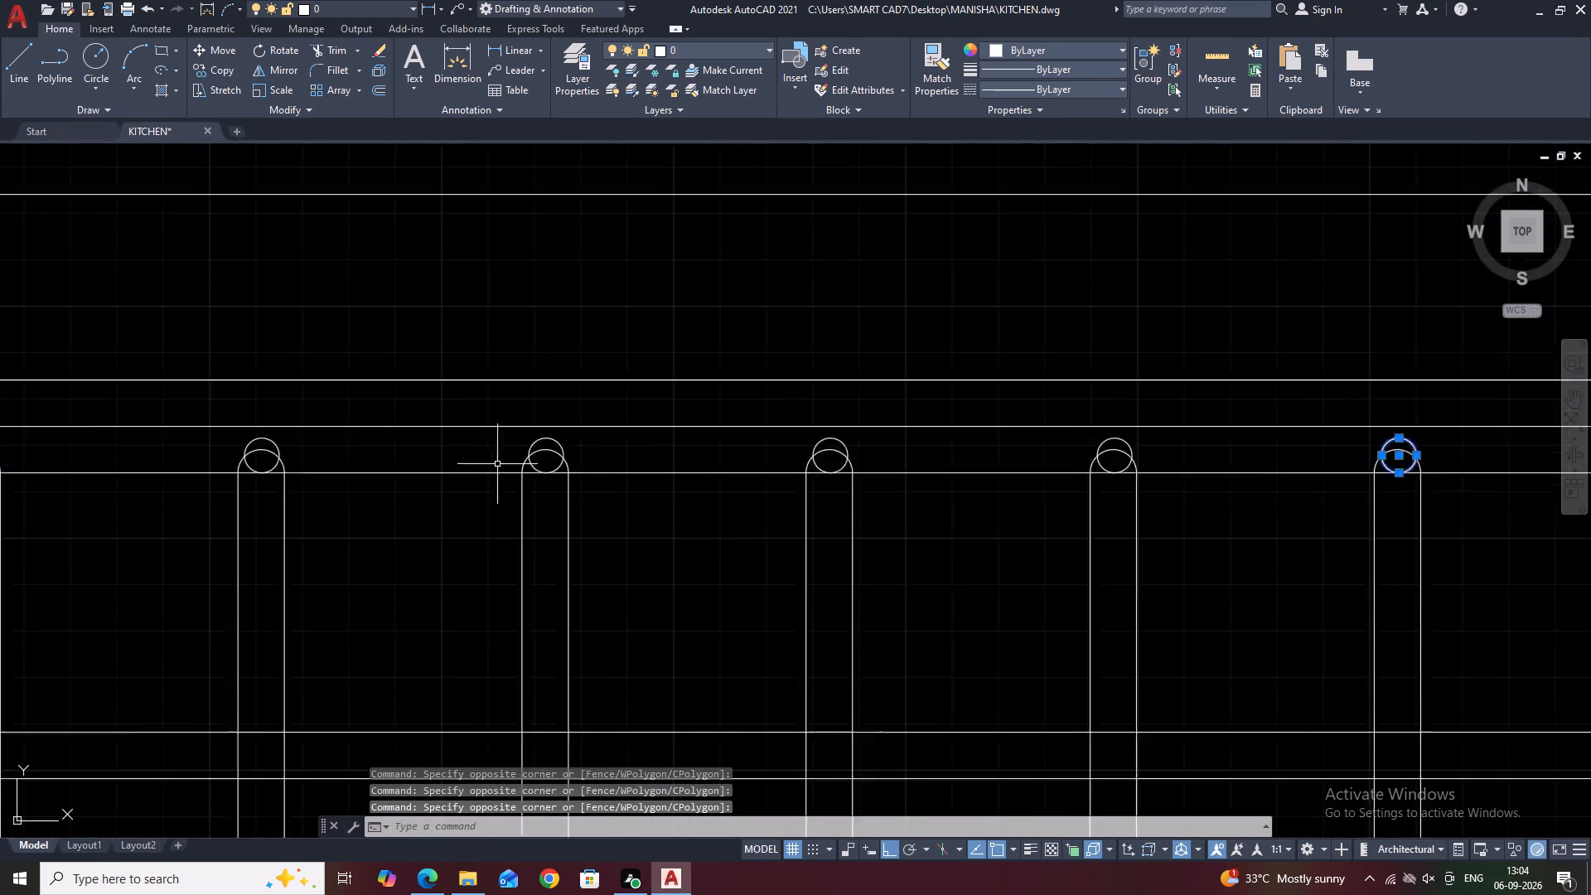
click(1117, 435)
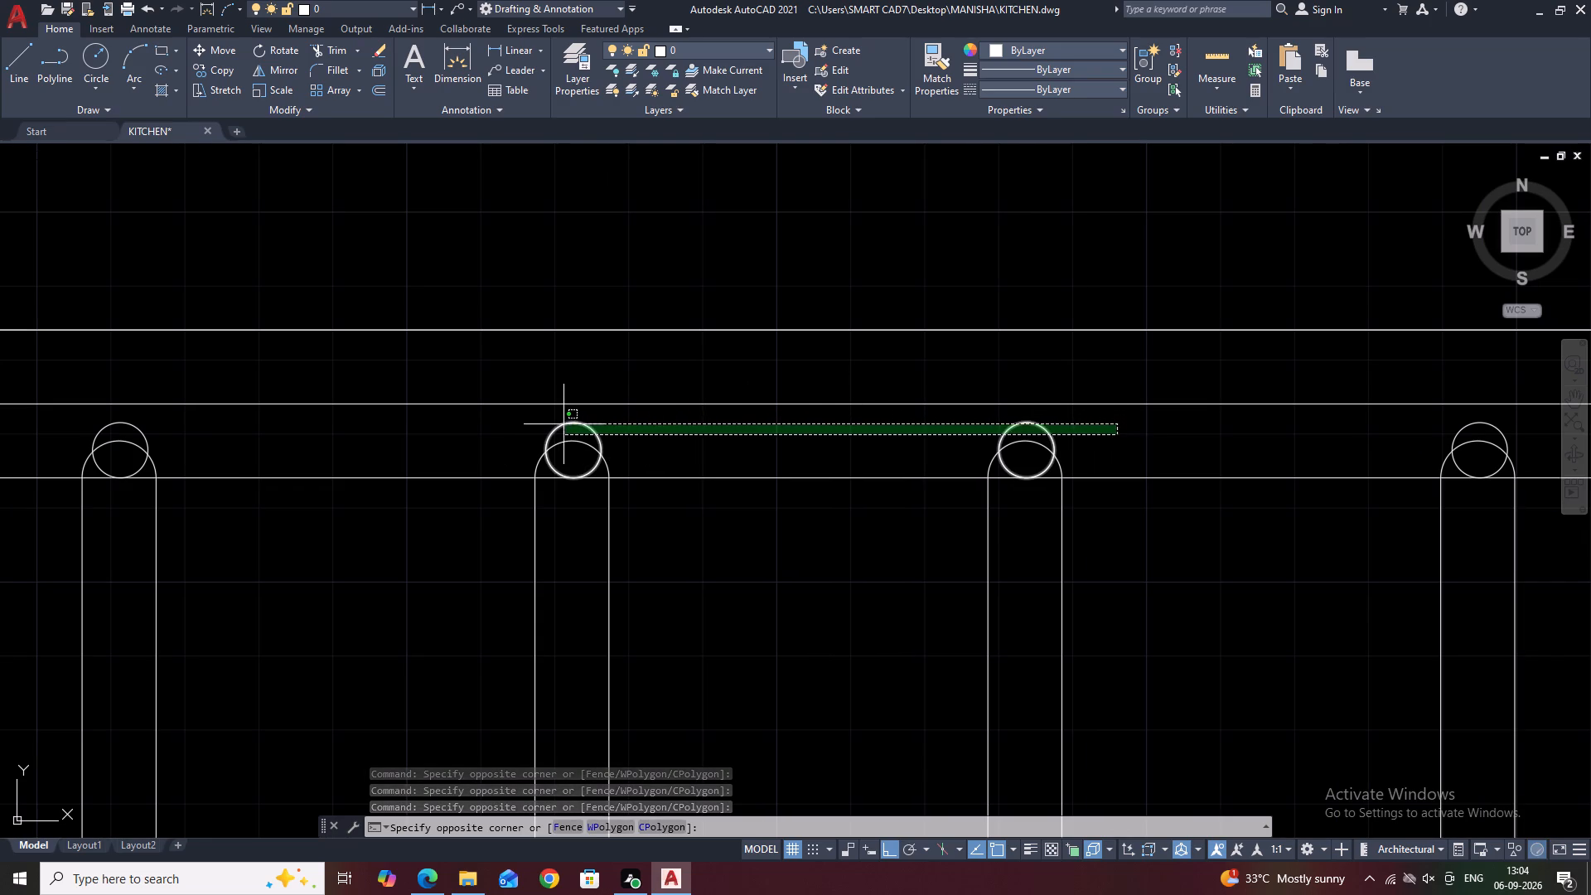
click(563, 424)
scroll(723, 477, down, 1)
scroll(936, 482, down, 1)
middle_drag(937, 481, 784, 443)
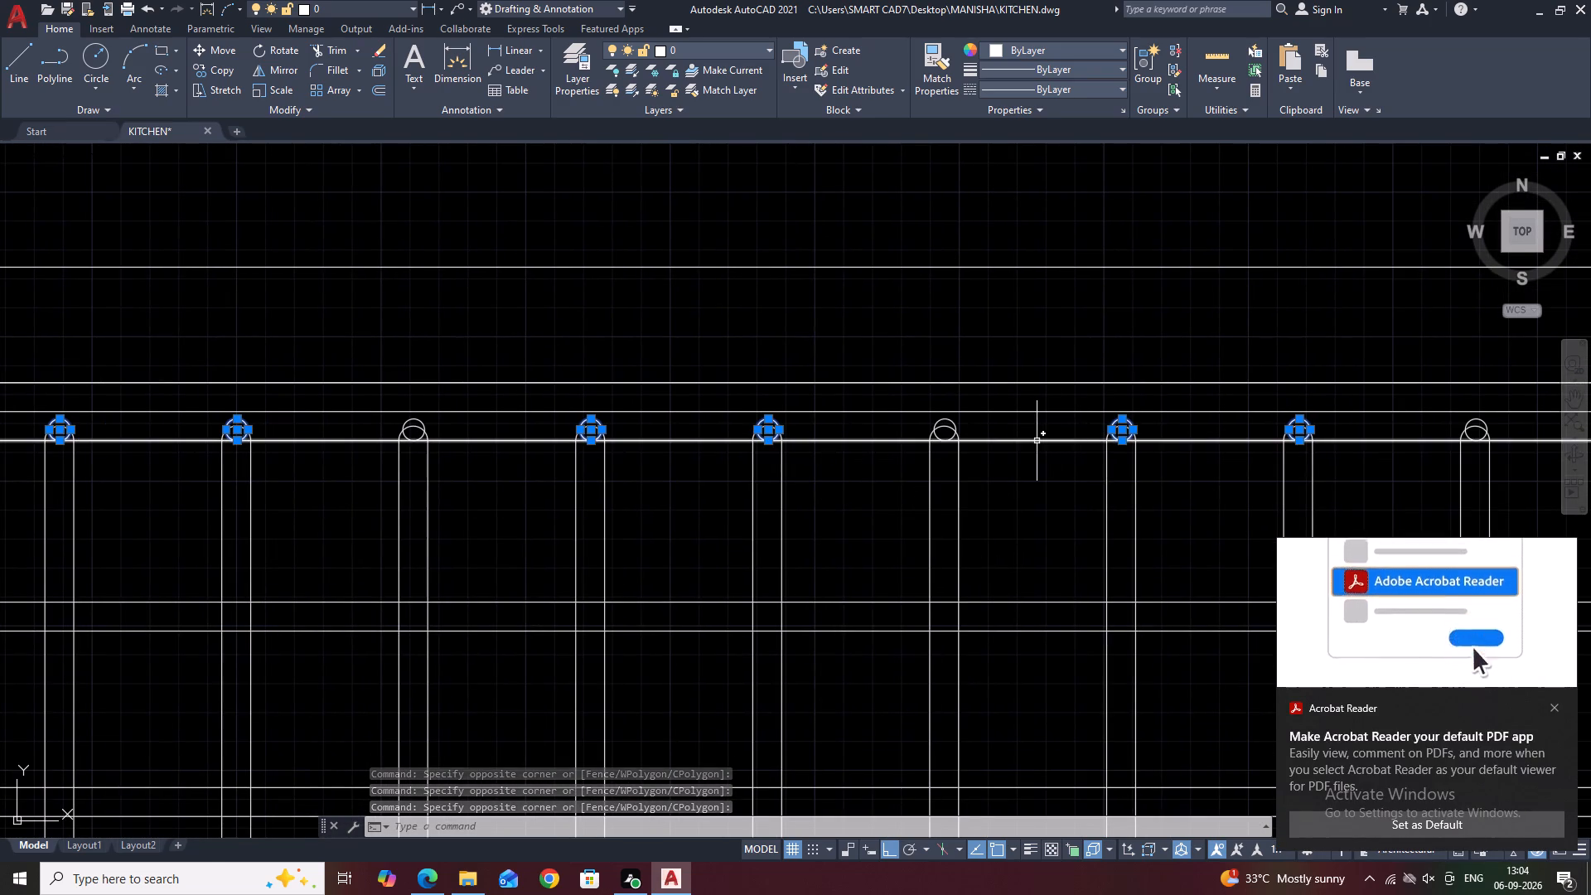
click(1552, 703)
scroll(936, 418, up, 1)
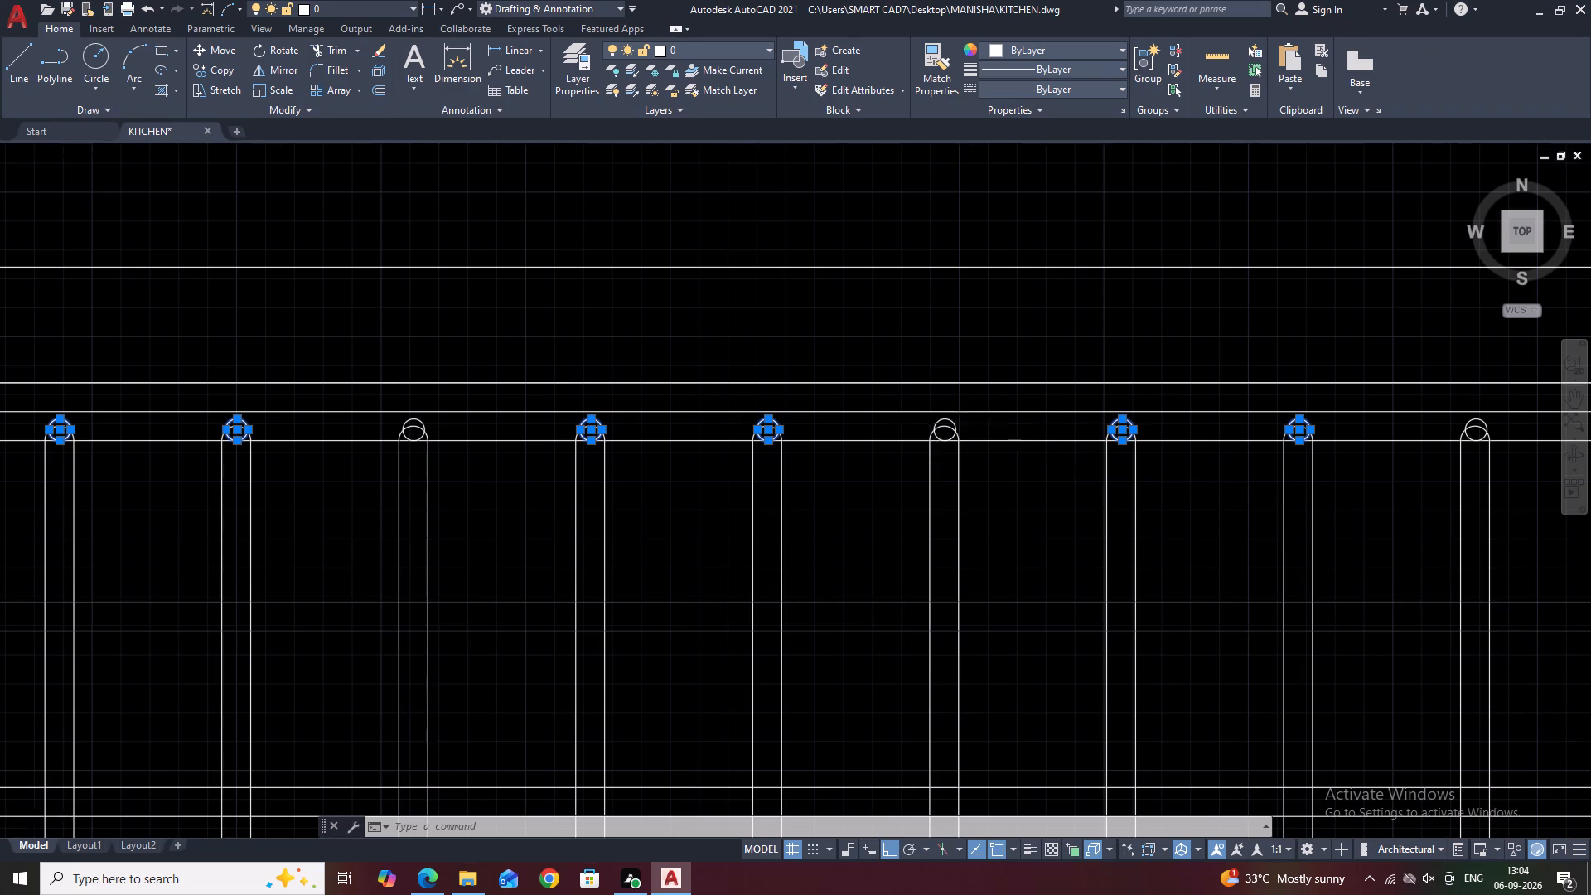
scroll(936, 418, up, 1)
click(973, 425)
scroll(900, 411, down, 3)
scroll(1260, 420, up, 1)
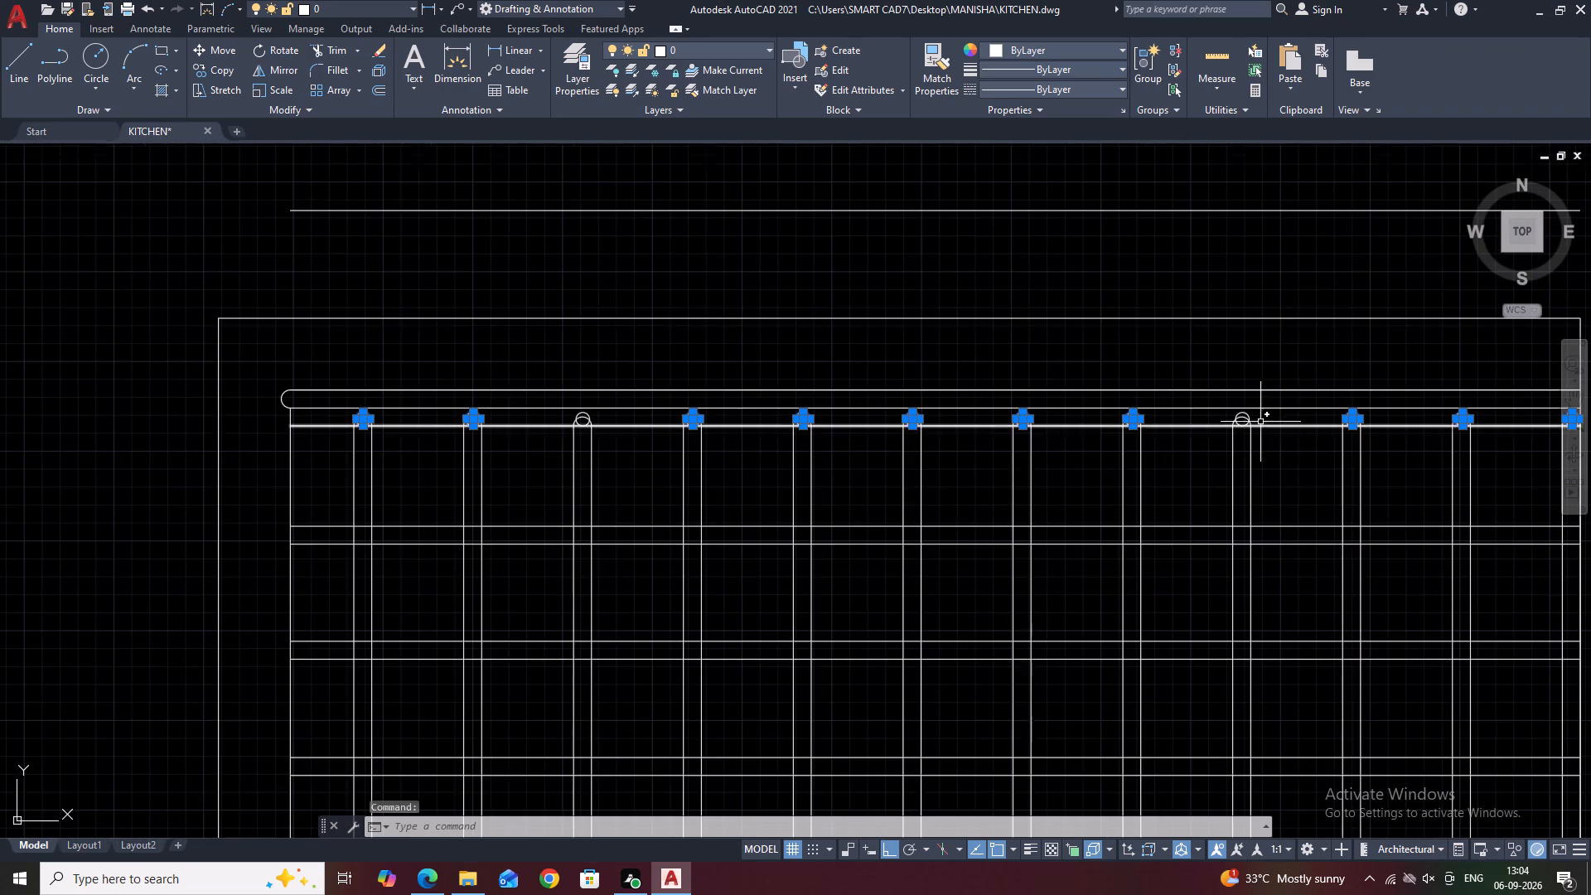
scroll(1260, 420, up, 2)
click(1229, 411)
scroll(1070, 405, down, 3)
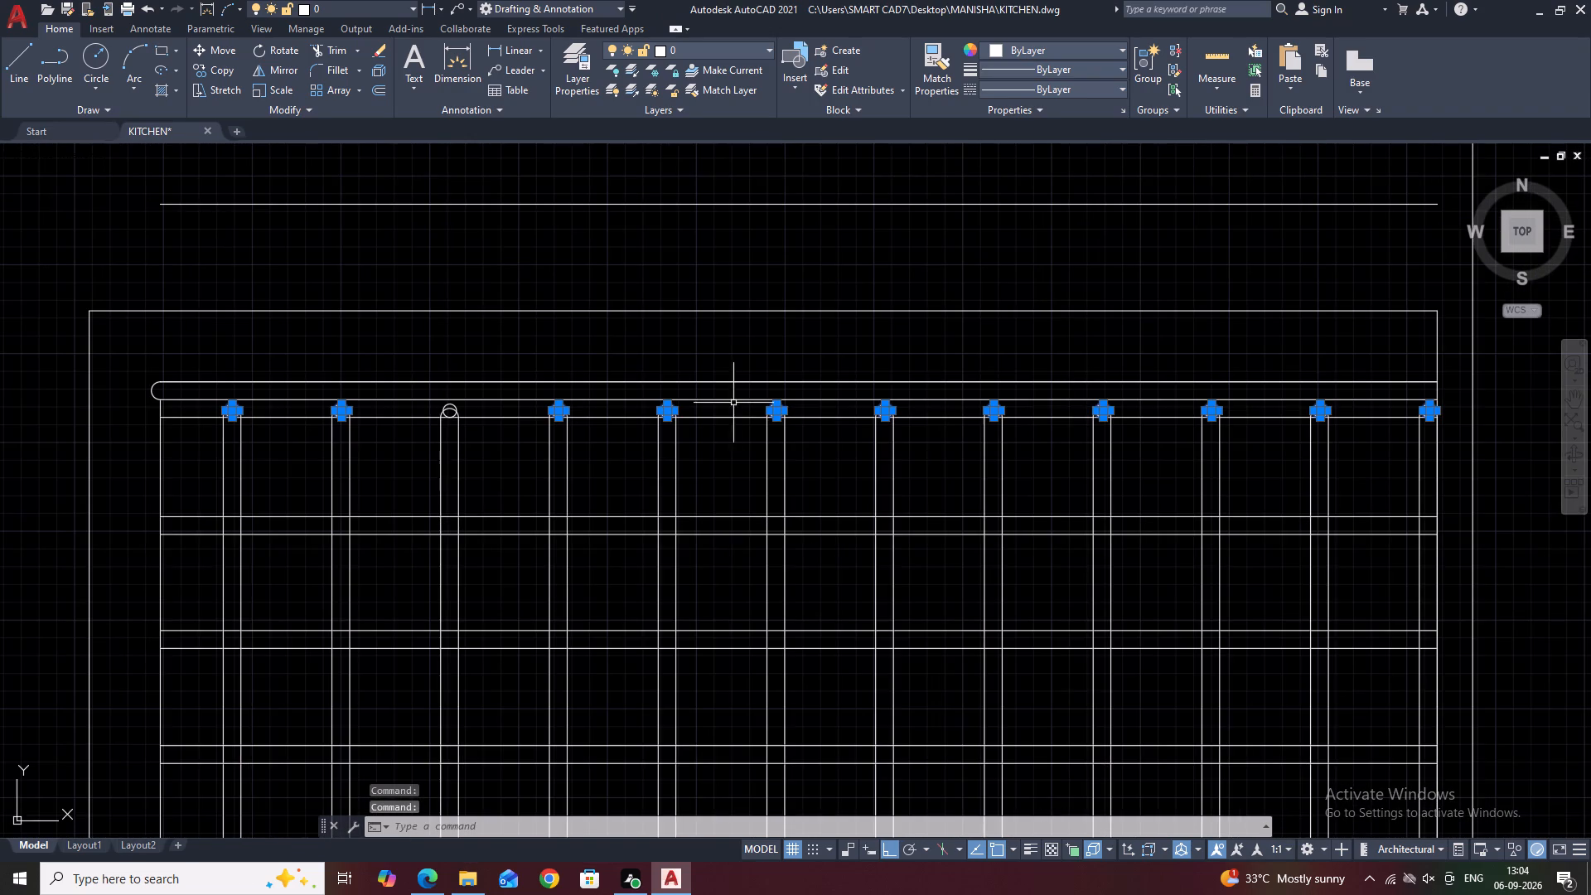
scroll(418, 403, up, 3)
click(480, 408)
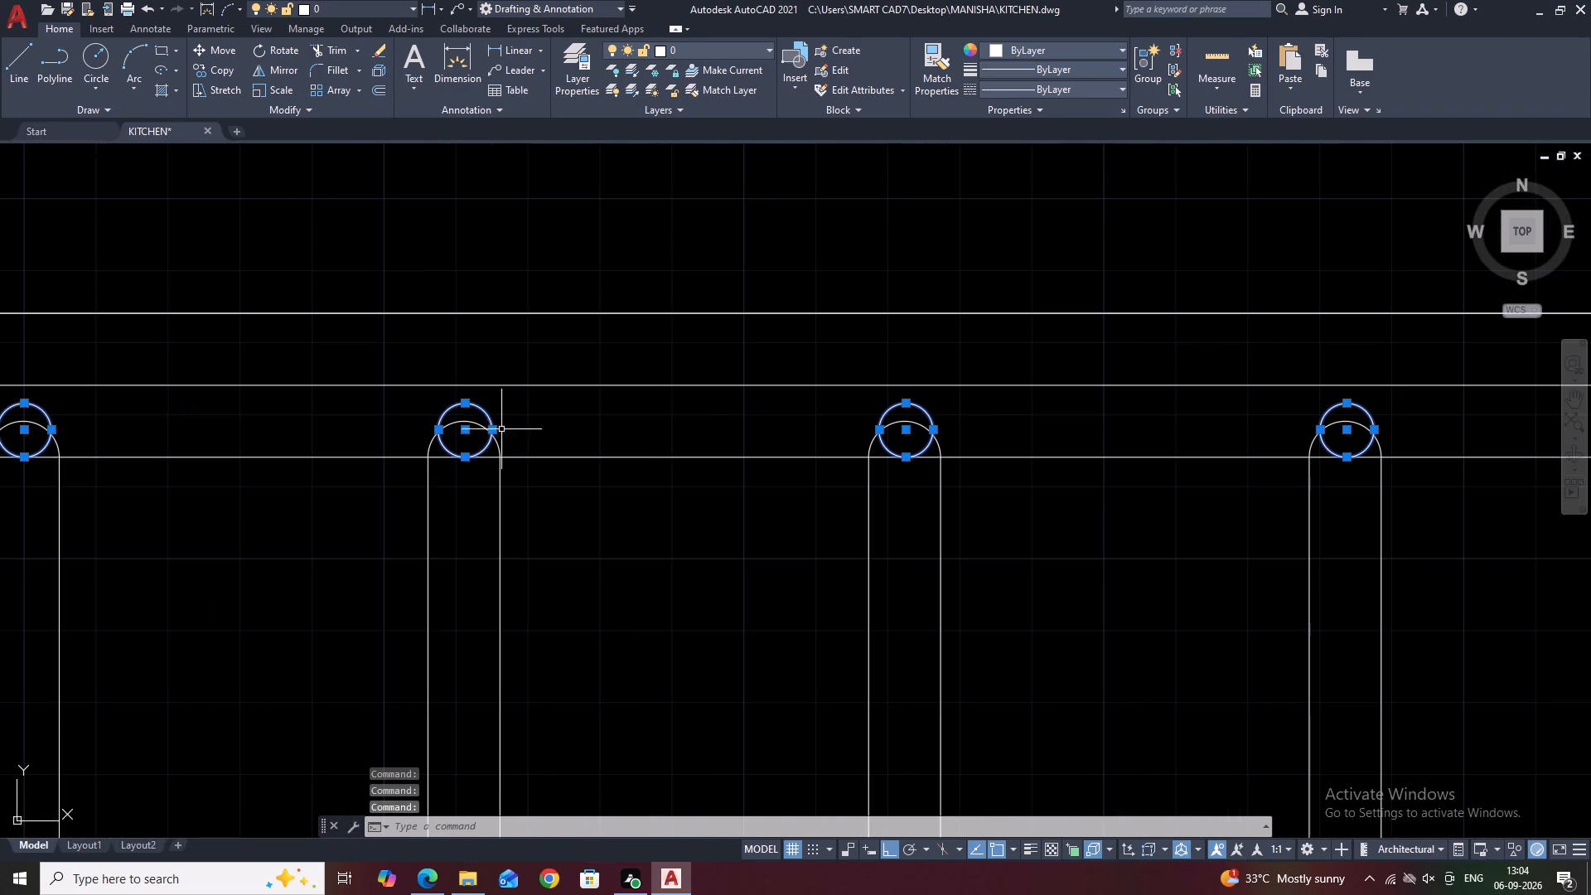
middle_click(509, 434)
scroll(510, 437, down, 6)
scroll(686, 515, down, 3)
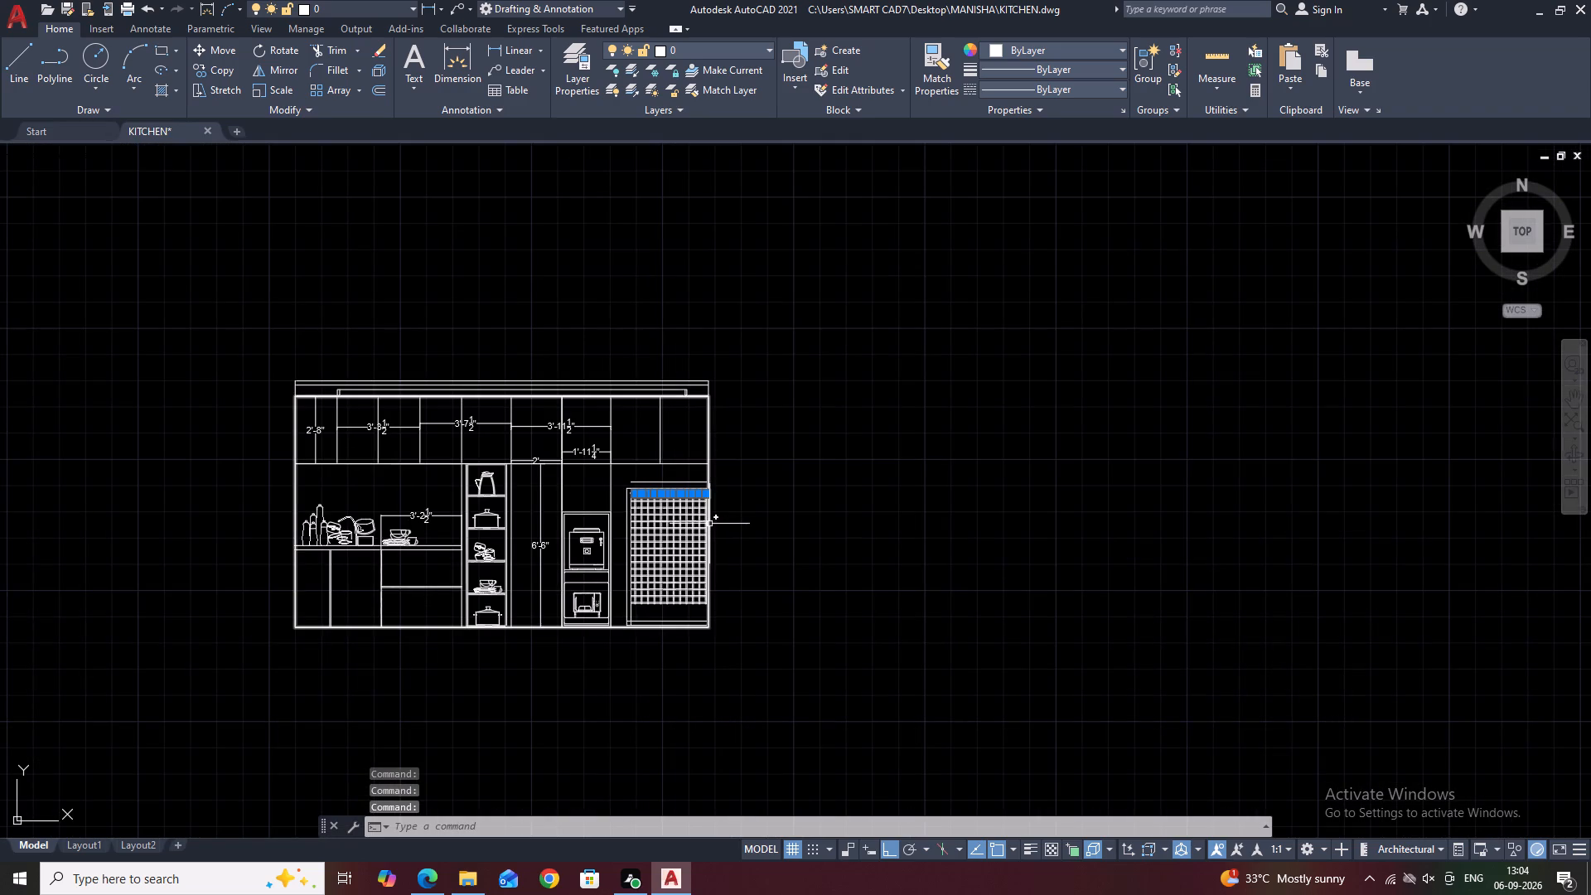
key(c)
key(o)
key(space)
scroll(686, 547, up, 1)
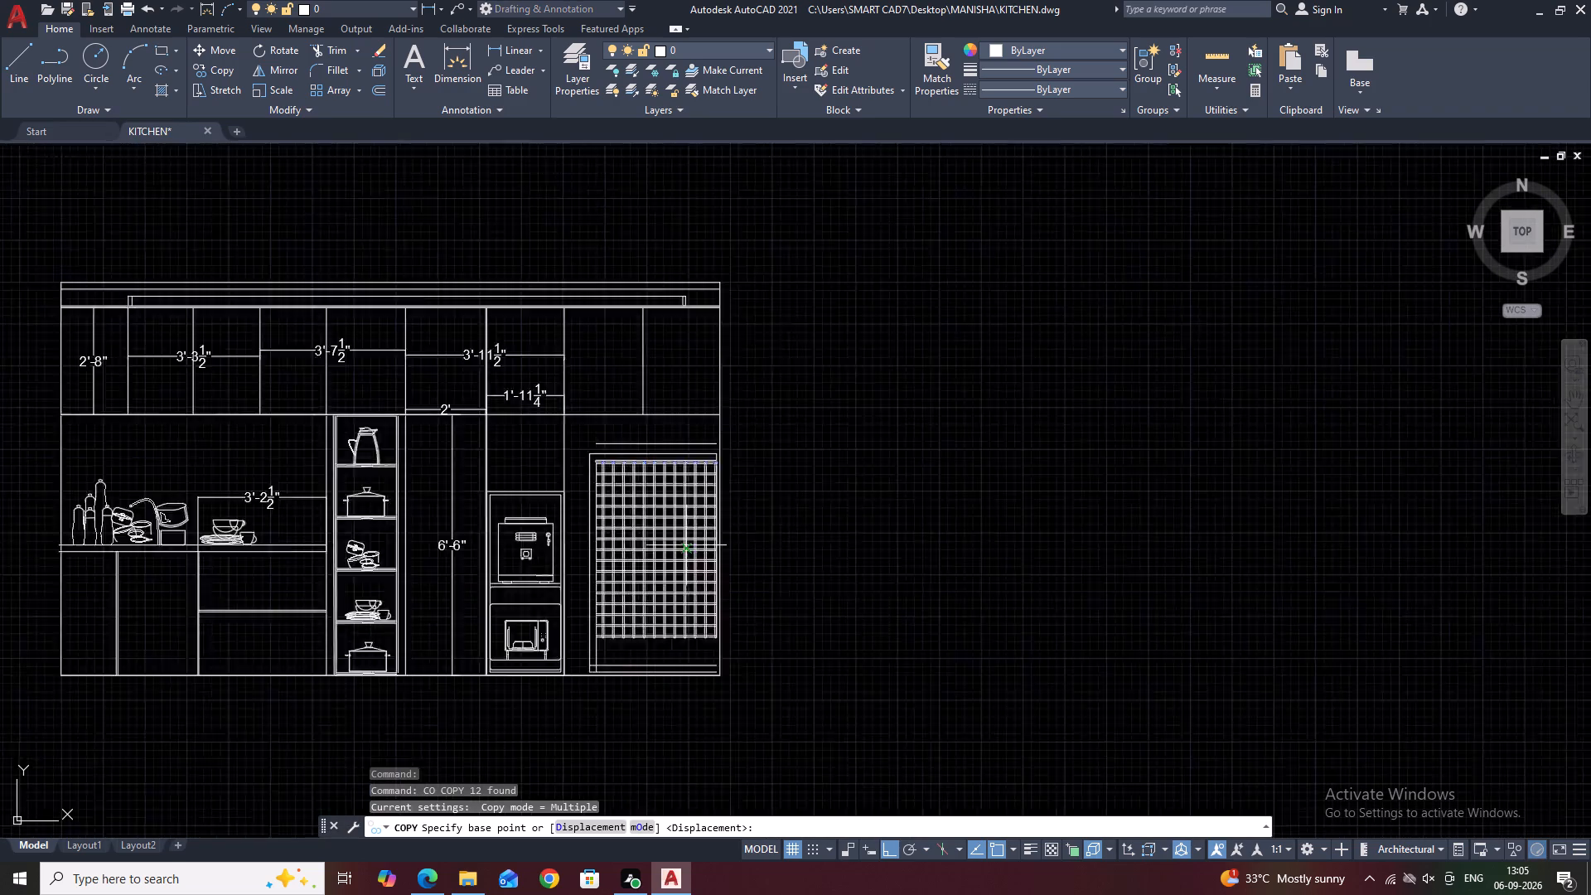
scroll(684, 523, up, 4)
scroll(760, 394, up, 2)
scroll(905, 380, up, 3)
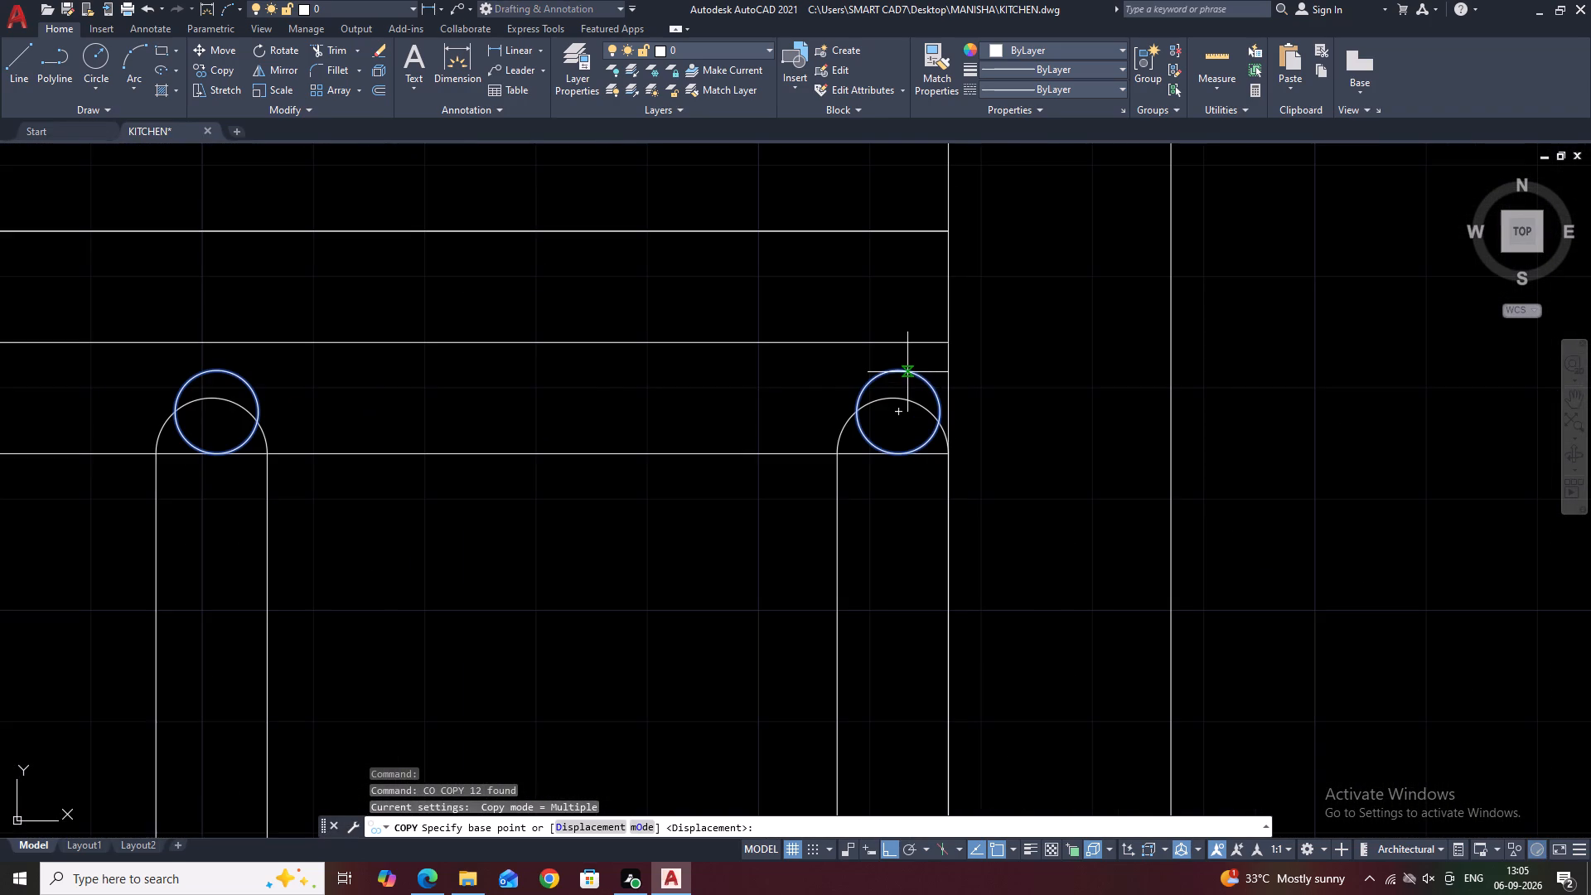
click(900, 365)
scroll(907, 382, down, 7)
scroll(892, 534, down, 3)
scroll(879, 616, up, 5)
scroll(936, 555, up, 3)
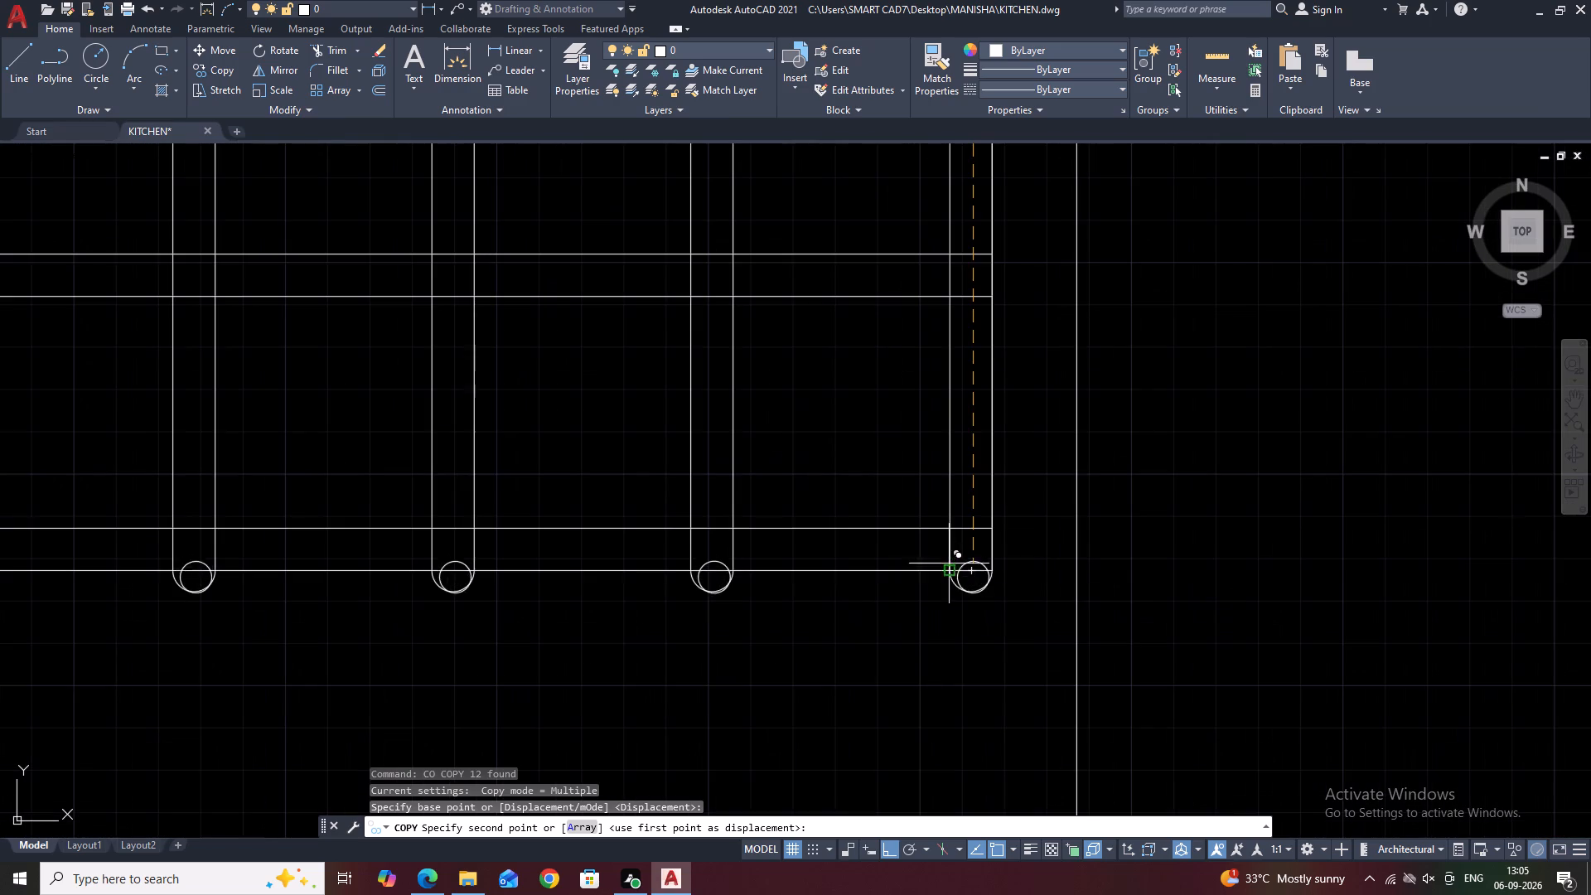
scroll(976, 578, up, 4)
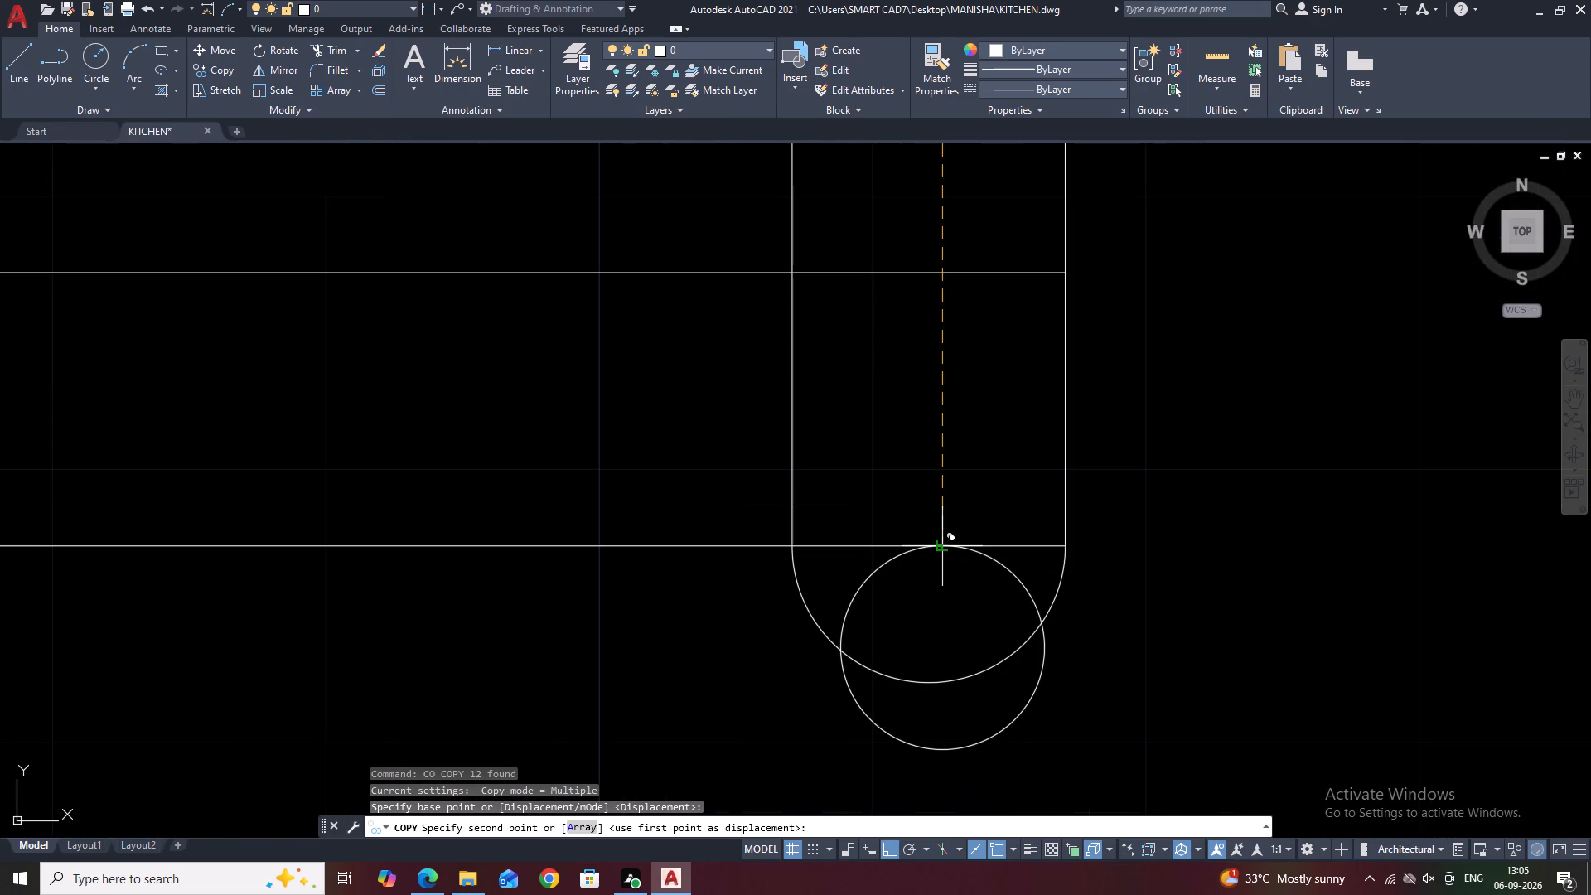
click(938, 544)
key(Escape)
Trim the overshooting ends of the inset panel's inner vertical and horizontal lines to form a clean lower-left inner corner.
scroll(854, 544, down, 3)
scroll(966, 571, down, 3)
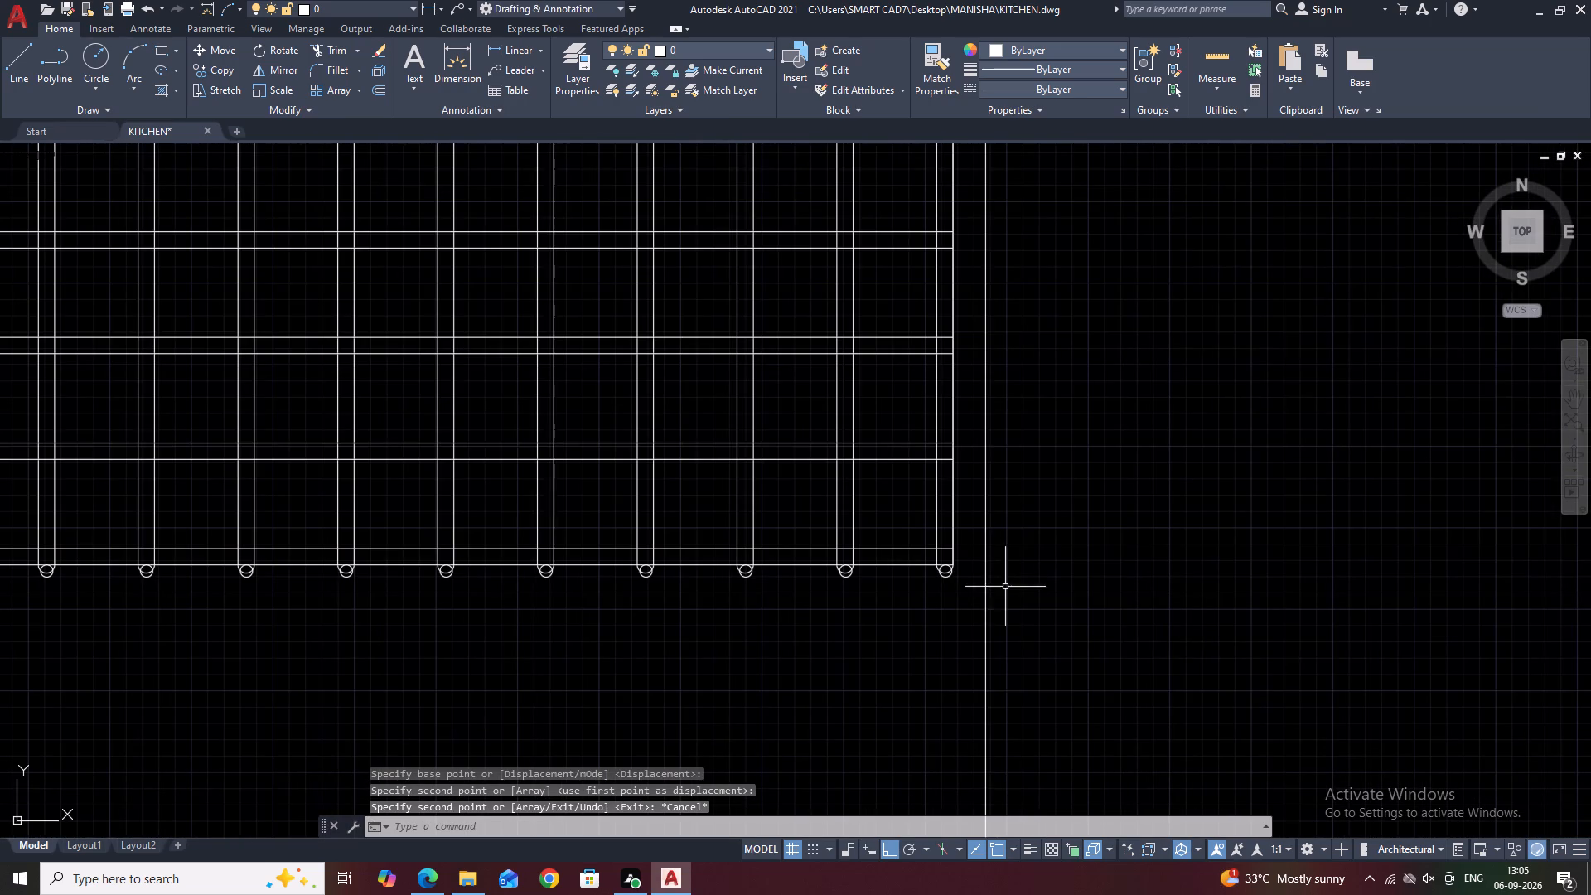
scroll(969, 420, down, 3)
middle_drag(842, 366, 960, 501)
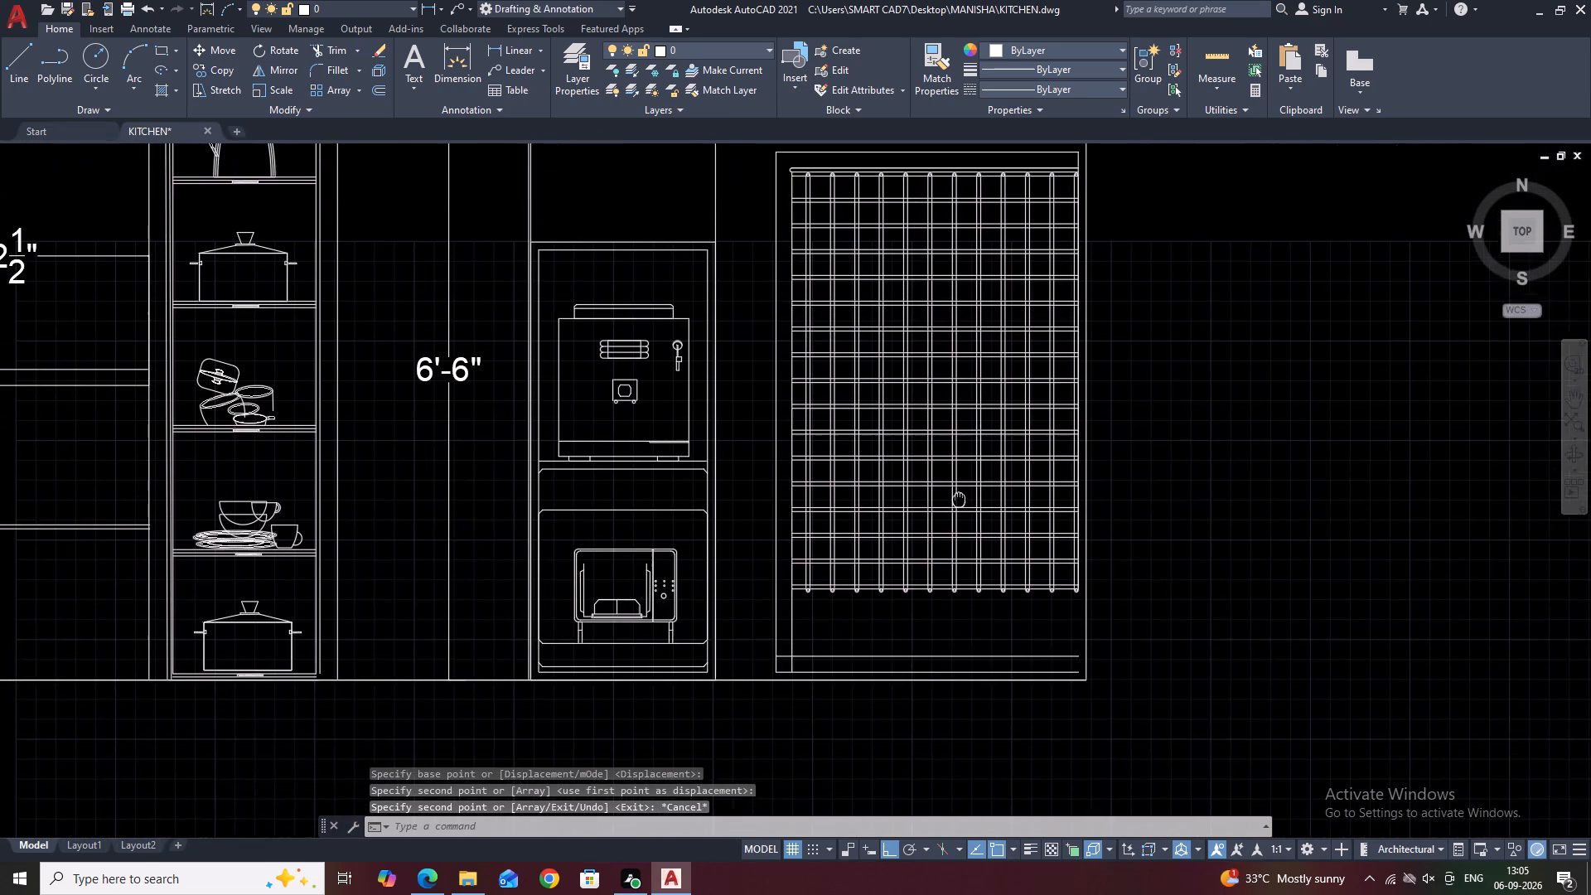
middle_drag(960, 501, 970, 530)
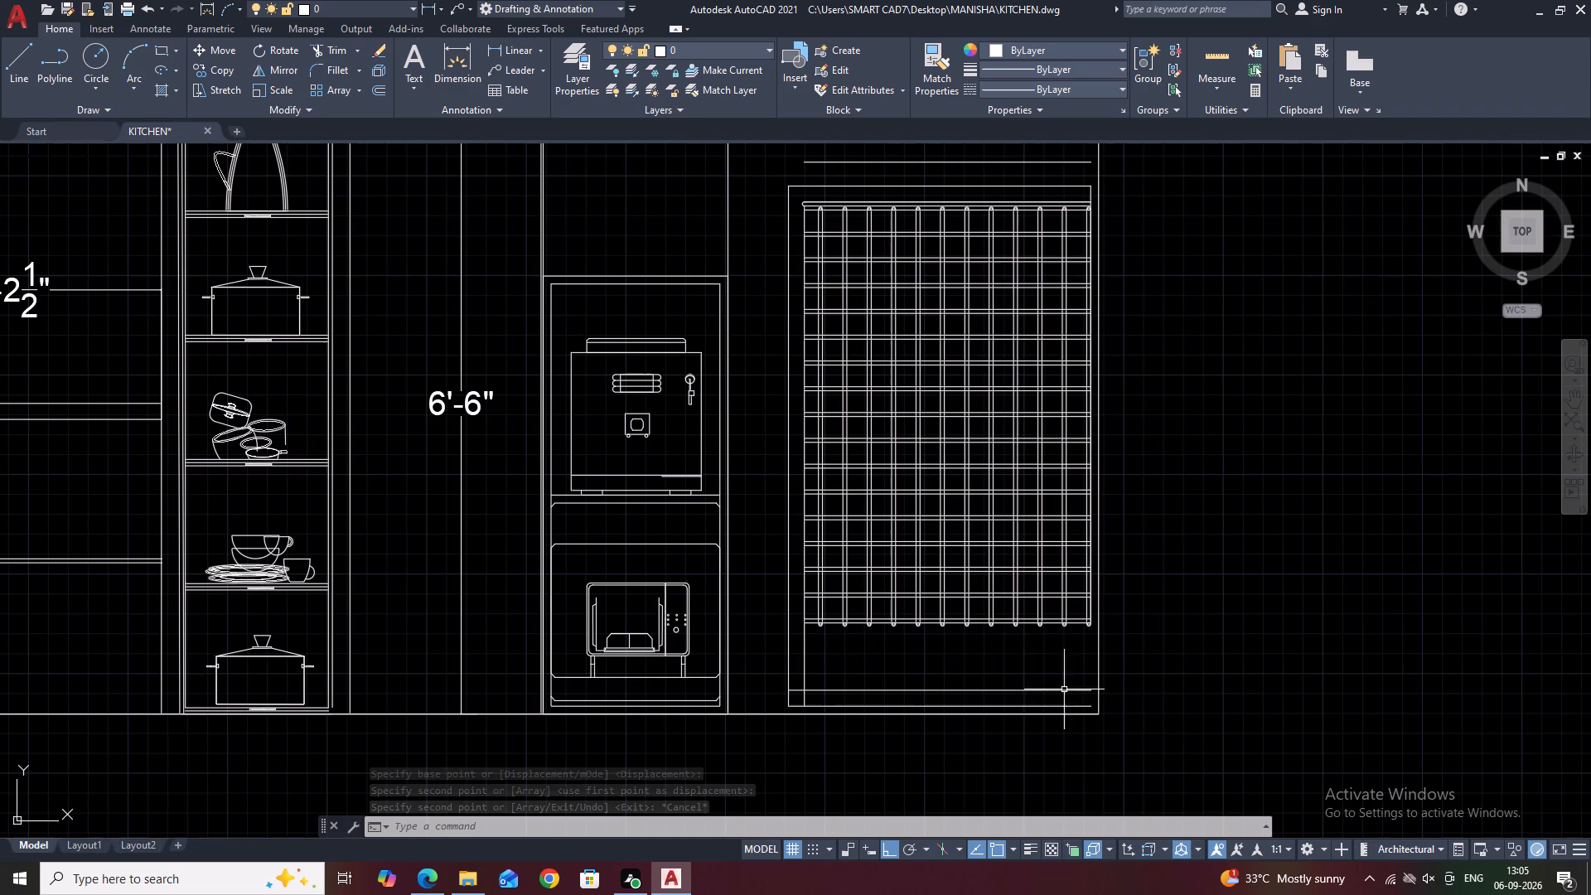
scroll(858, 700, up, 2)
middle_drag(1065, 621, 1015, 523)
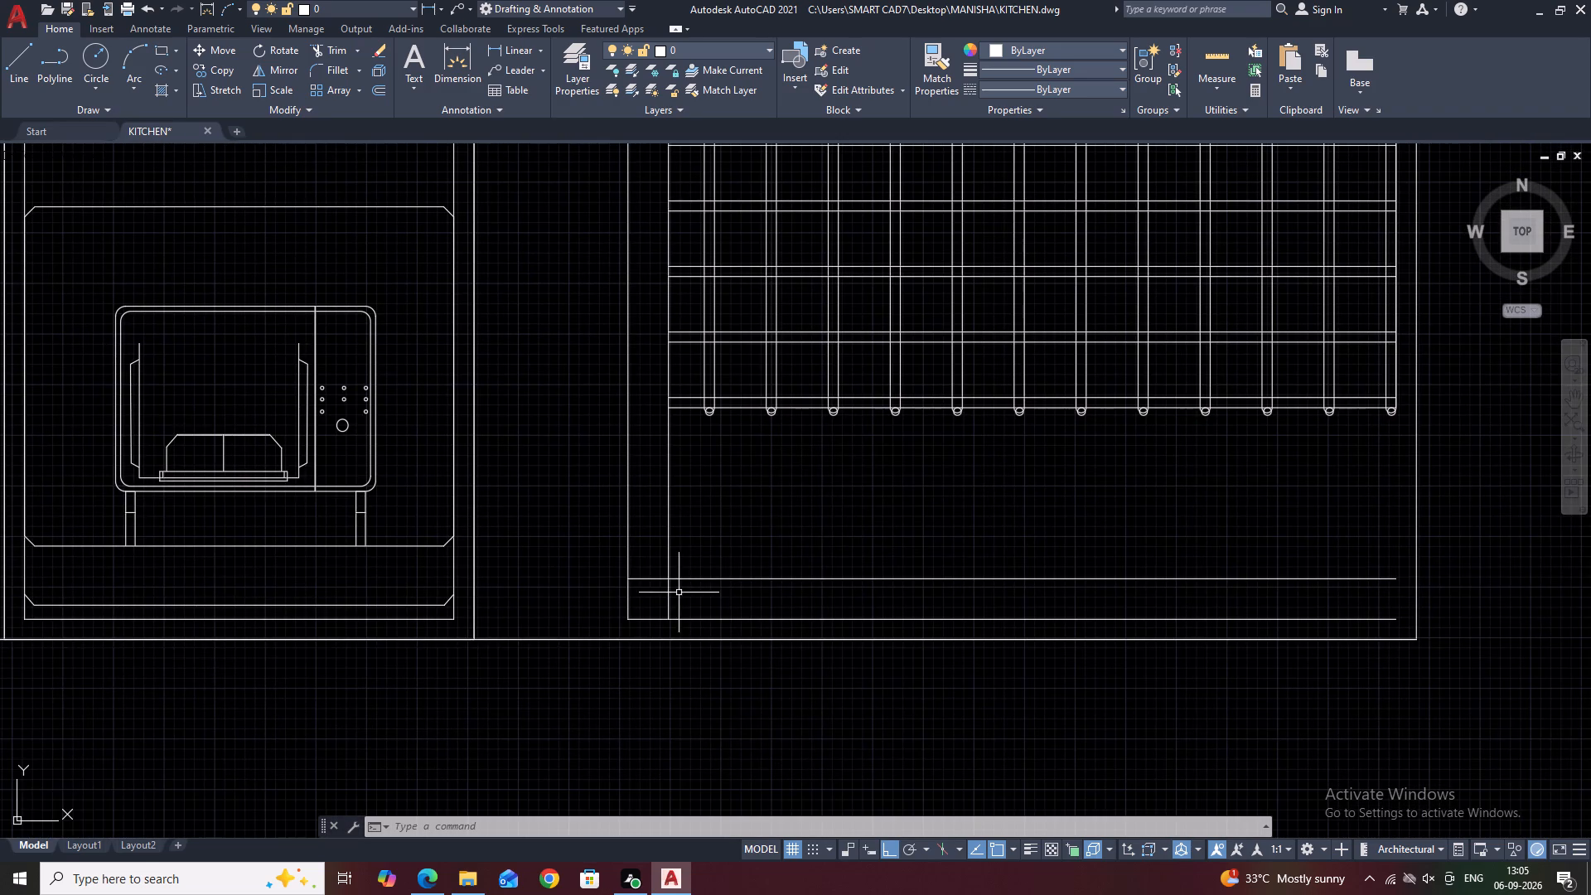
middle_drag(626, 593, 659, 628)
text(TR)
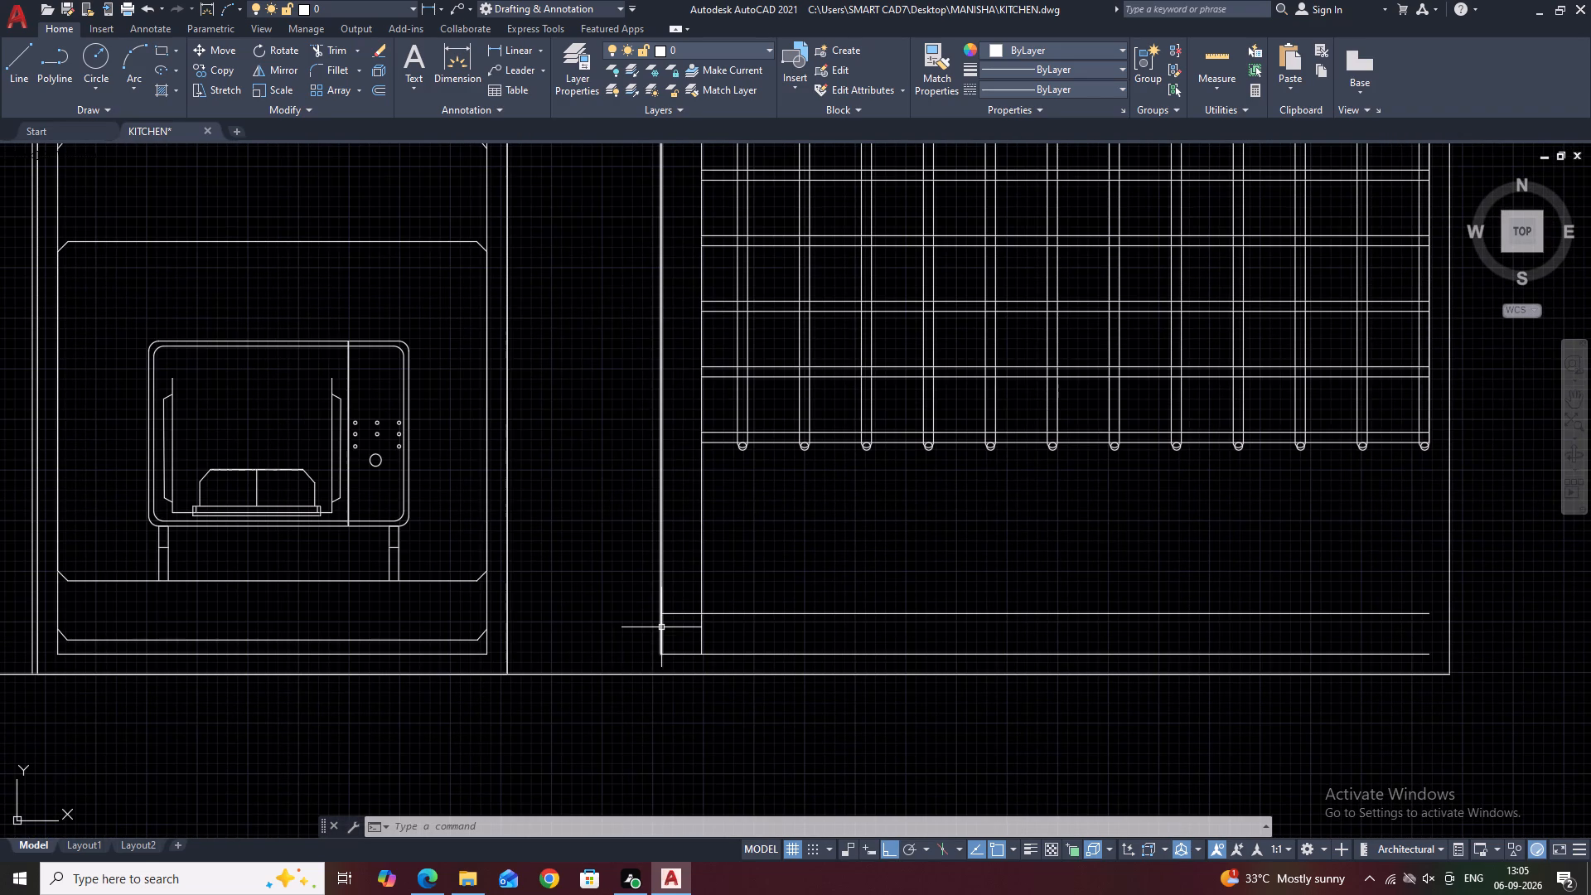
key(space)
scroll(697, 641, up, 2)
middle_click(697, 640)
drag(805, 632, 779, 631)
drag(709, 609, 708, 608)
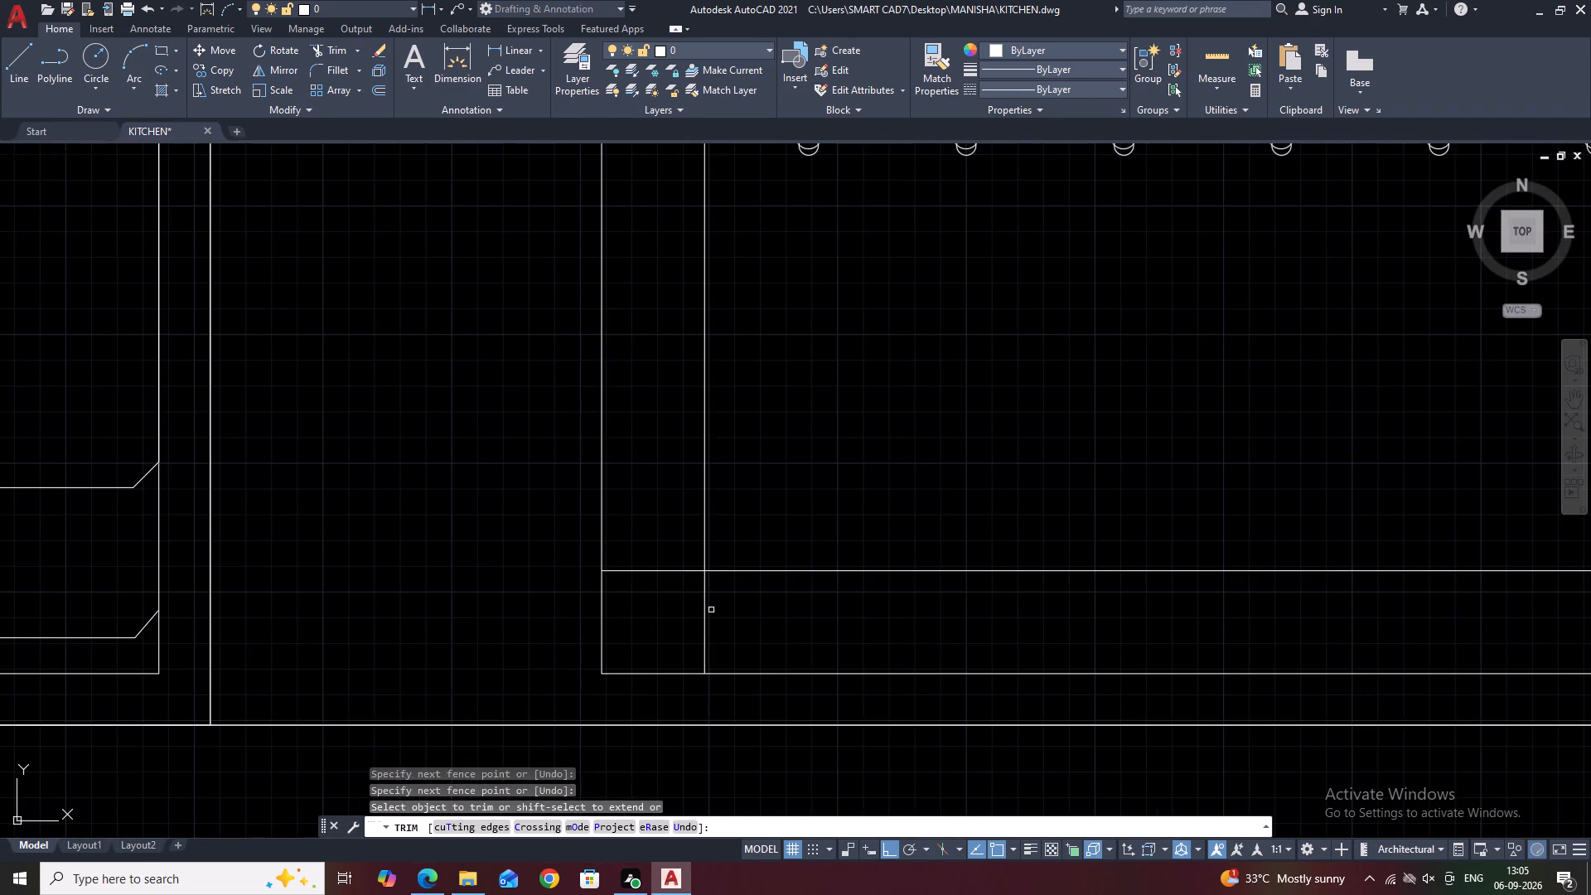
drag(708, 608, 702, 606)
click(664, 524)
scroll(686, 612, down, 4)
key(Escape)
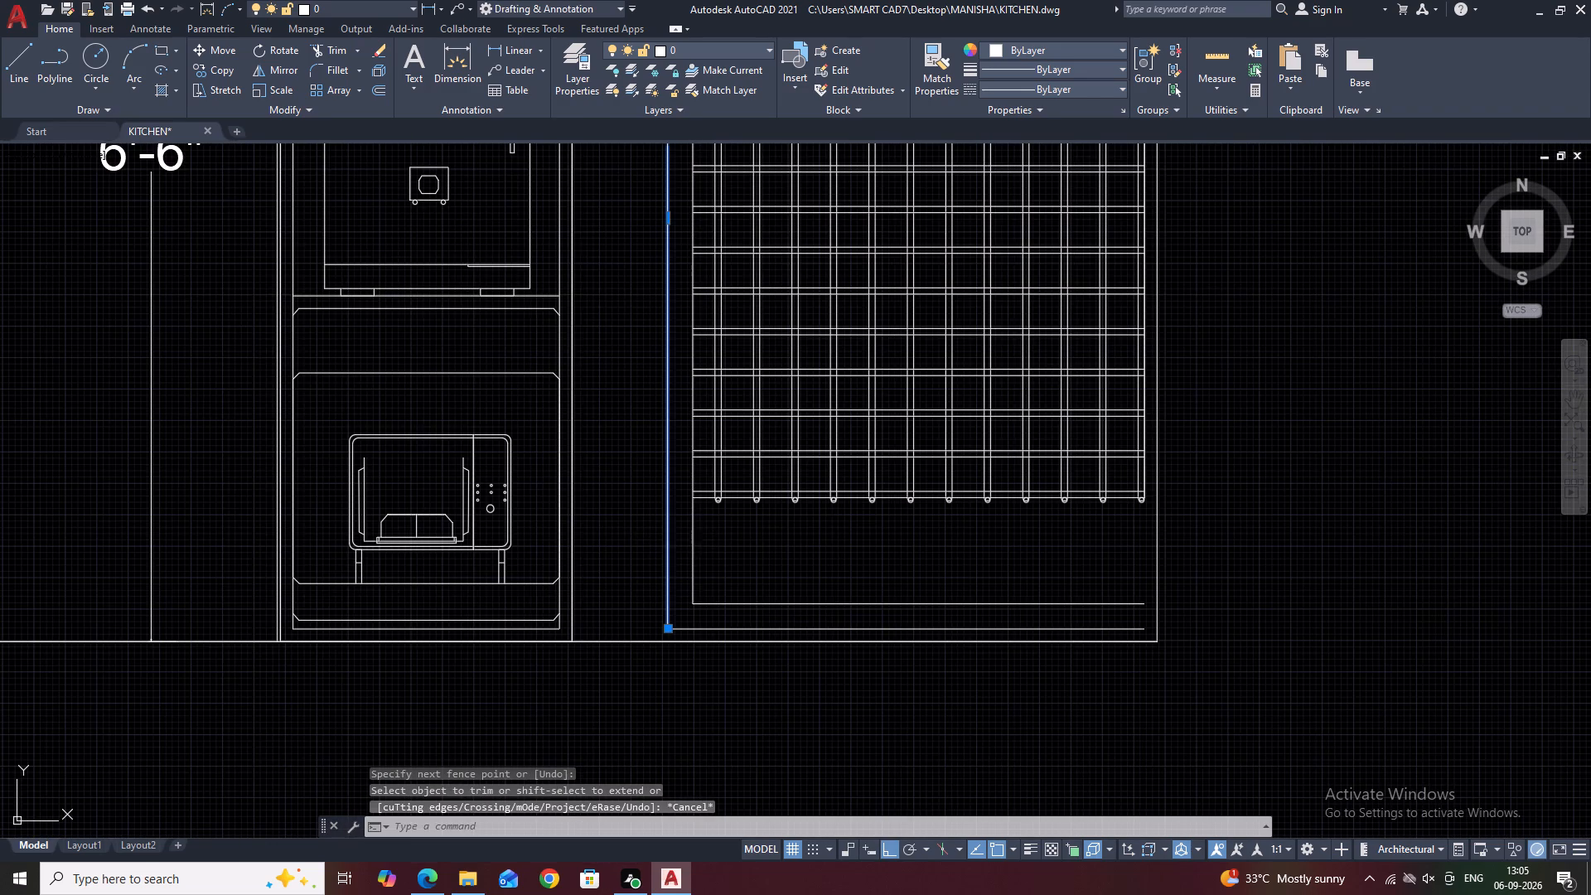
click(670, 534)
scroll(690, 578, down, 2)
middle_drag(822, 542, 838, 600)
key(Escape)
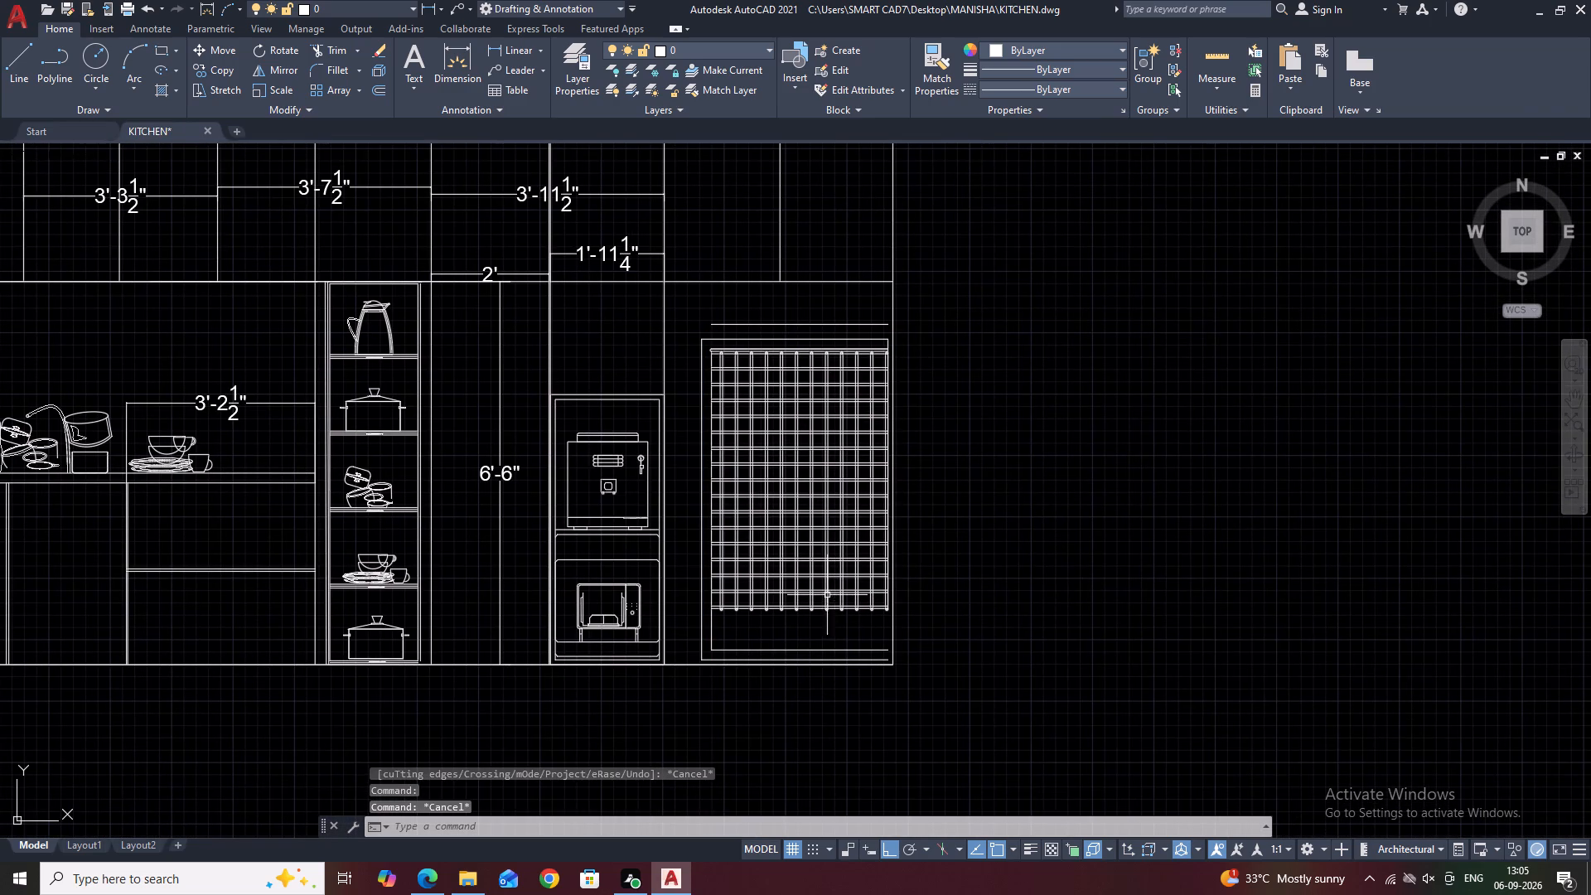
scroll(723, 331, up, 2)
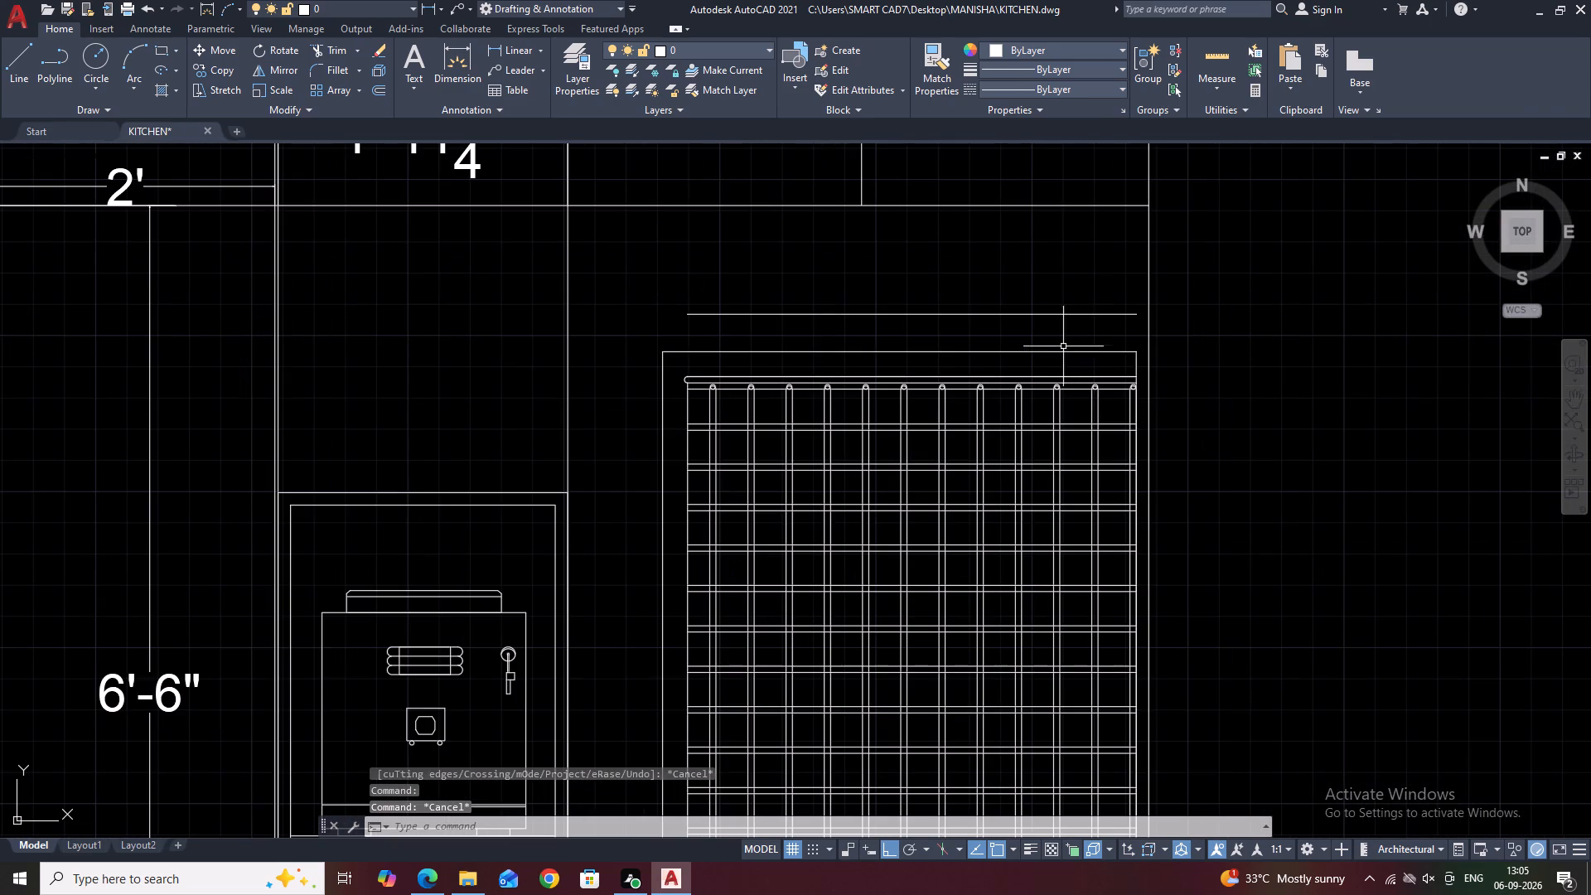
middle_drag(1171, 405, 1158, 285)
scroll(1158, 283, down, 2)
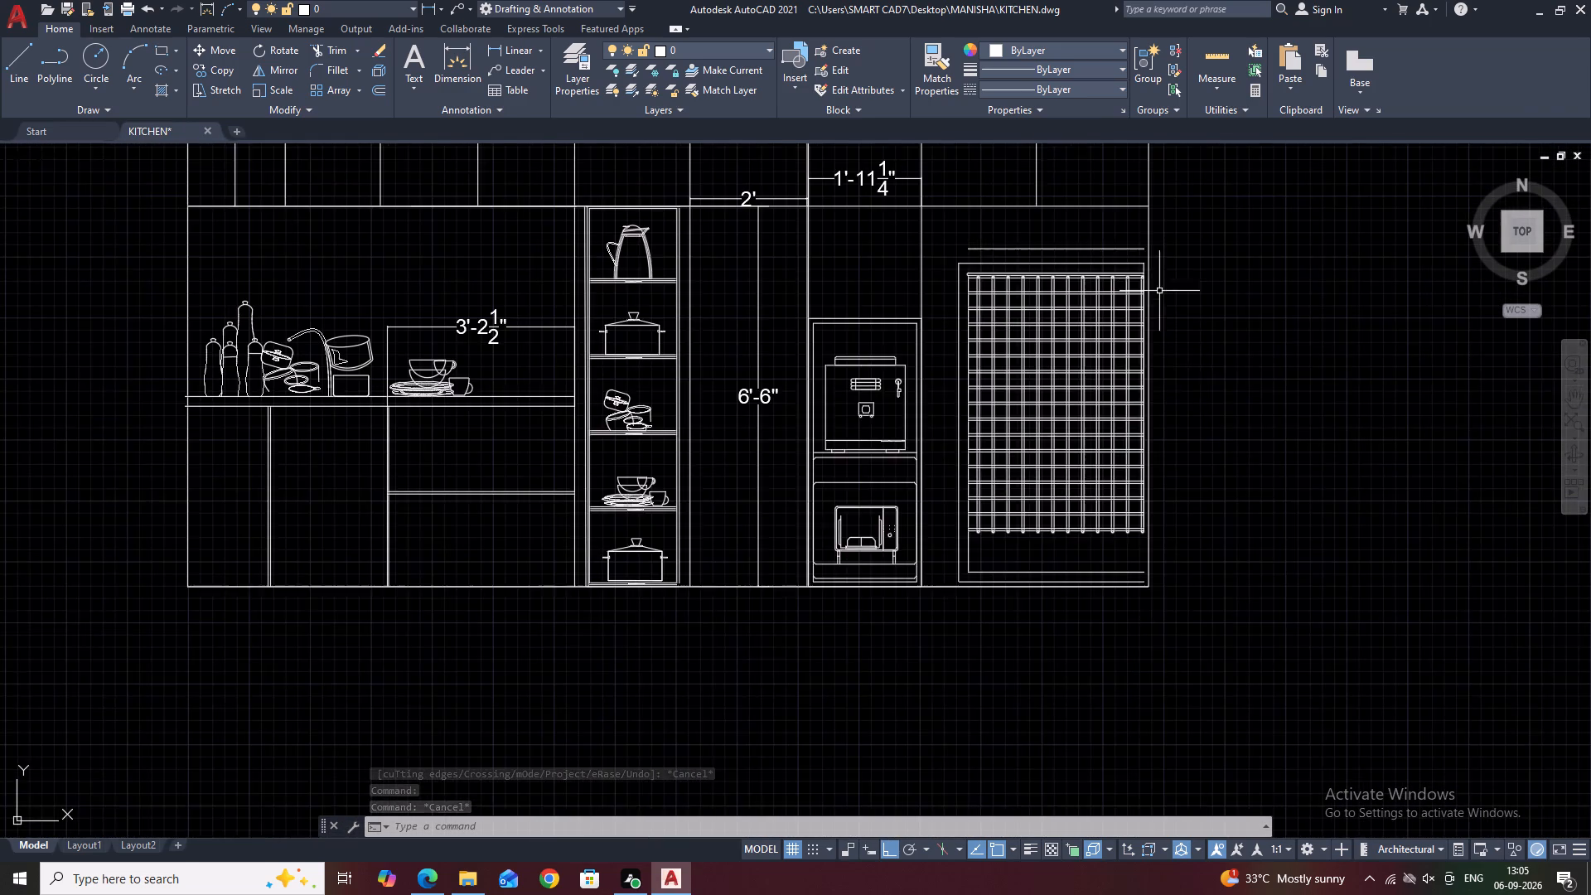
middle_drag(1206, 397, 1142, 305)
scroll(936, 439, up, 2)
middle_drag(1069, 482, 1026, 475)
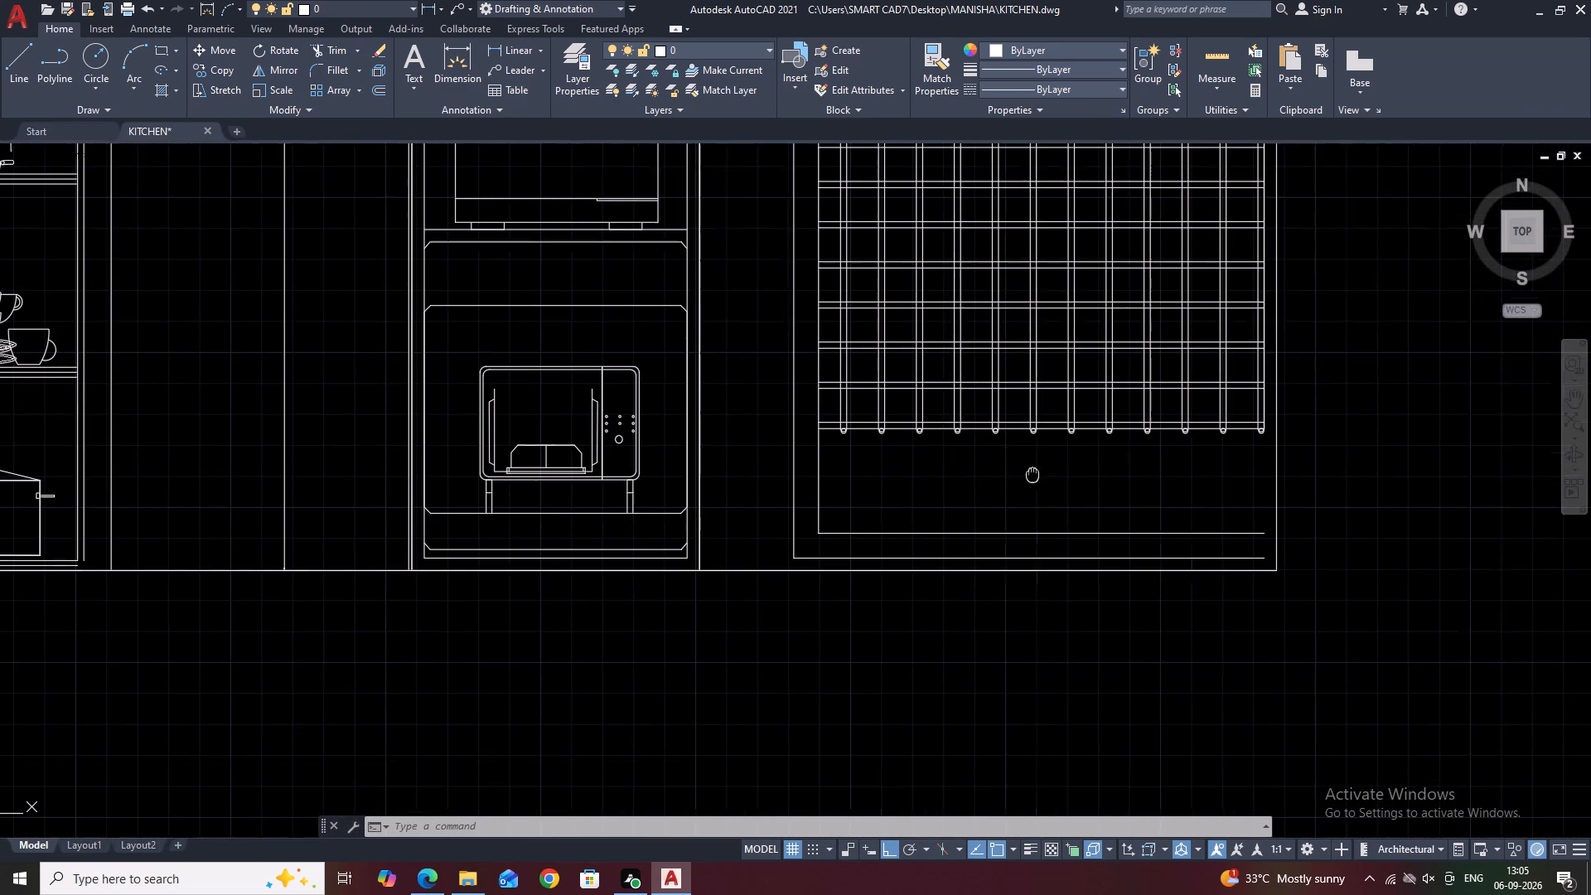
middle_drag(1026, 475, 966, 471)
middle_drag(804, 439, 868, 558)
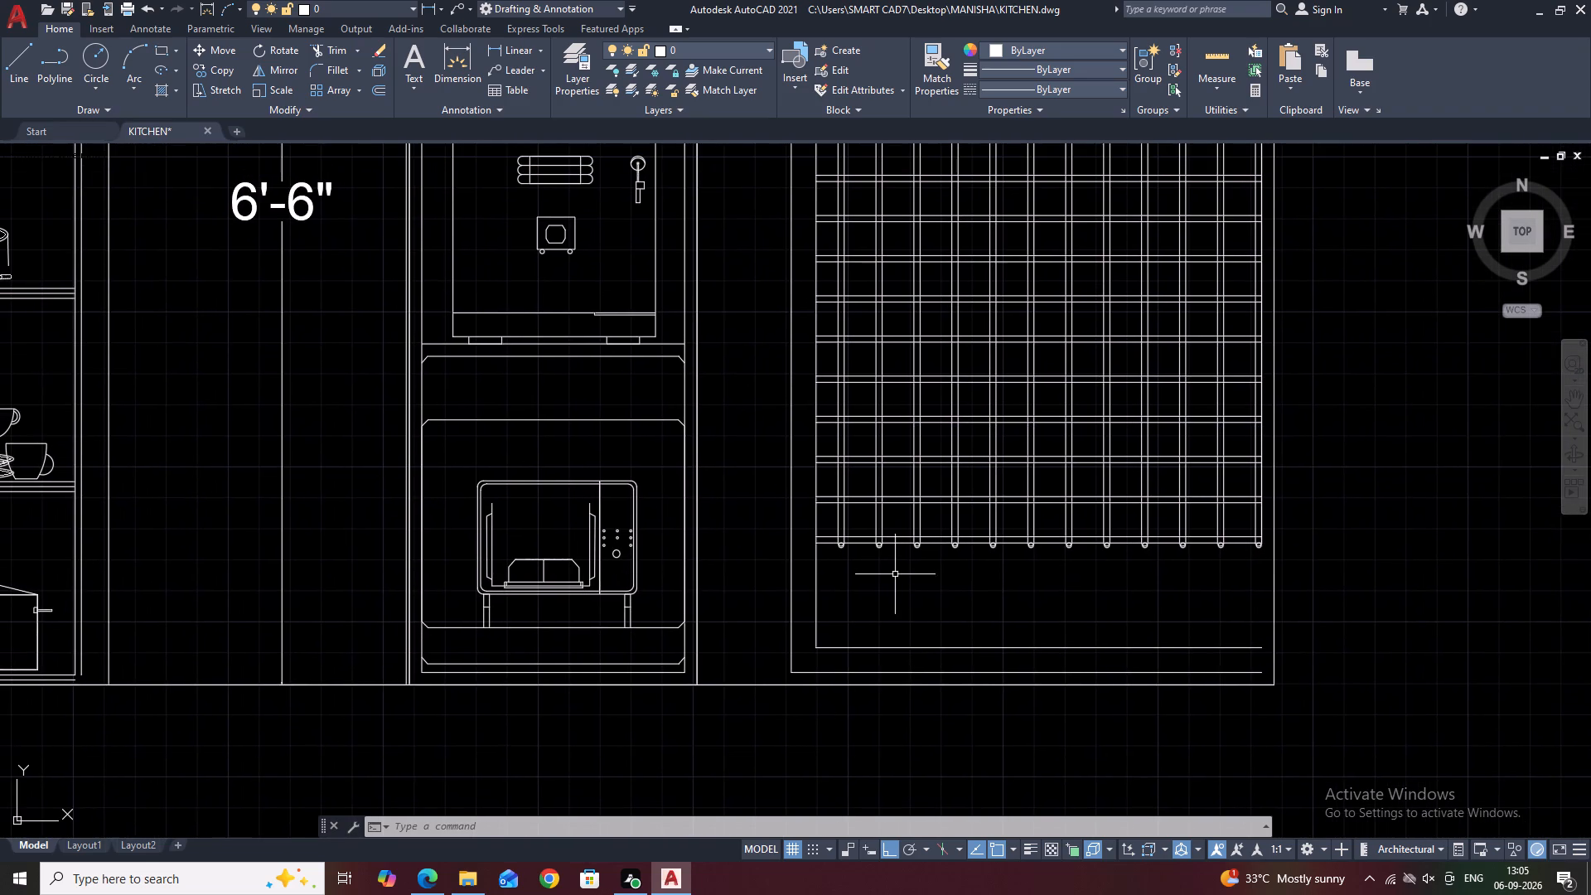
Create a new layer named LINE and assign it colour 72.
middle_drag(891, 456, 931, 578)
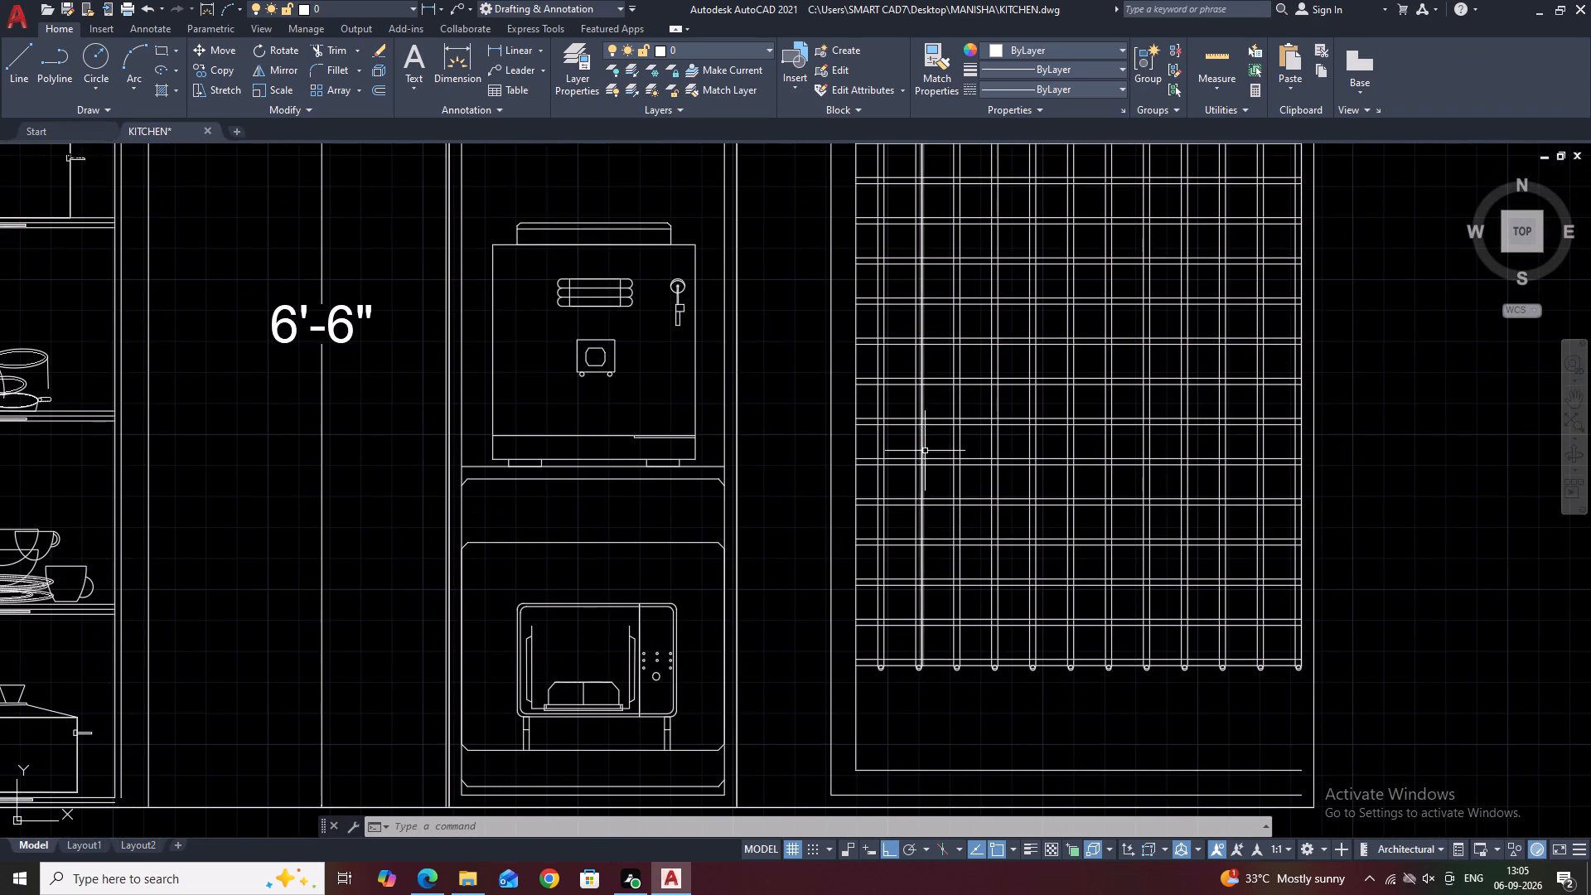
middle_drag(931, 456, 968, 617)
middle_drag(1163, 380, 1034, 360)
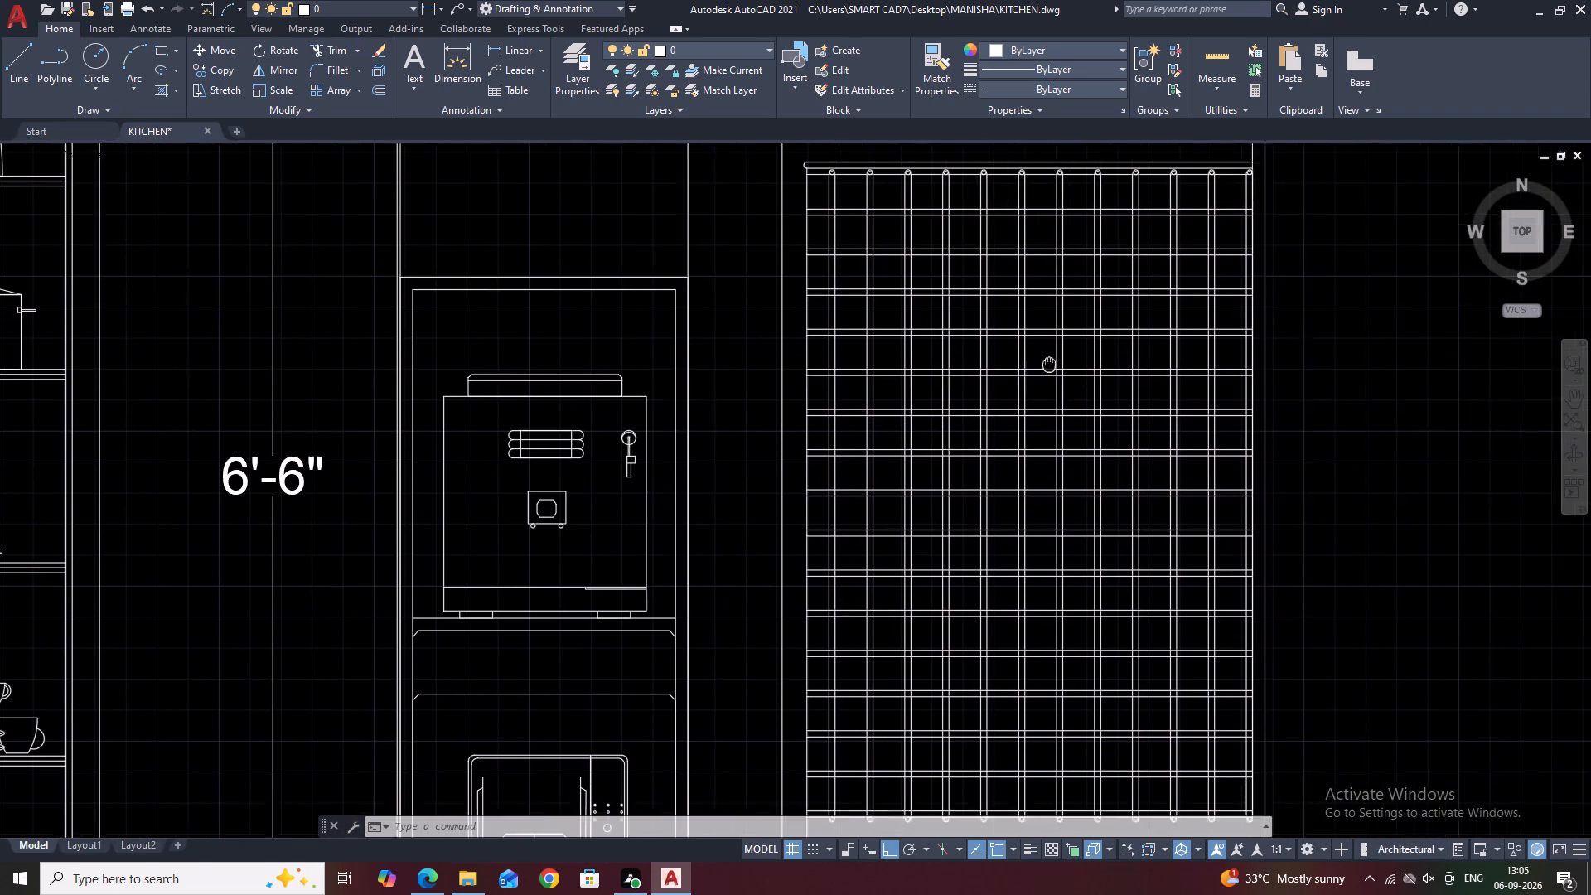
middle_drag(1034, 360, 1032, 360)
scroll(1006, 349, down, 1)
middle_drag(1245, 317, 1089, 440)
middle_drag(1171, 417, 1096, 445)
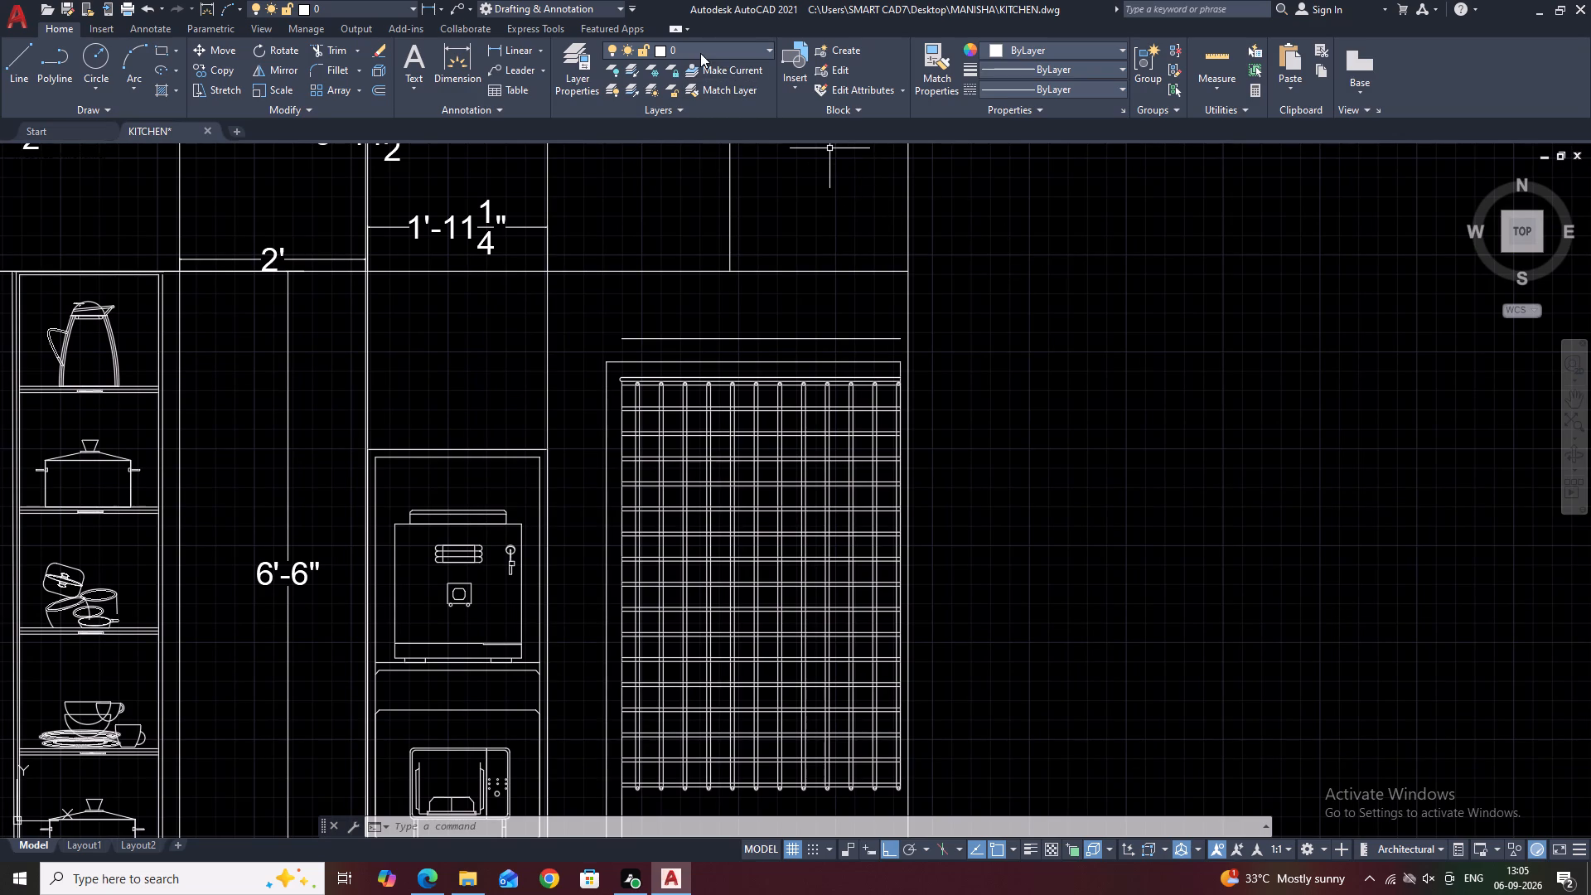
click(579, 56)
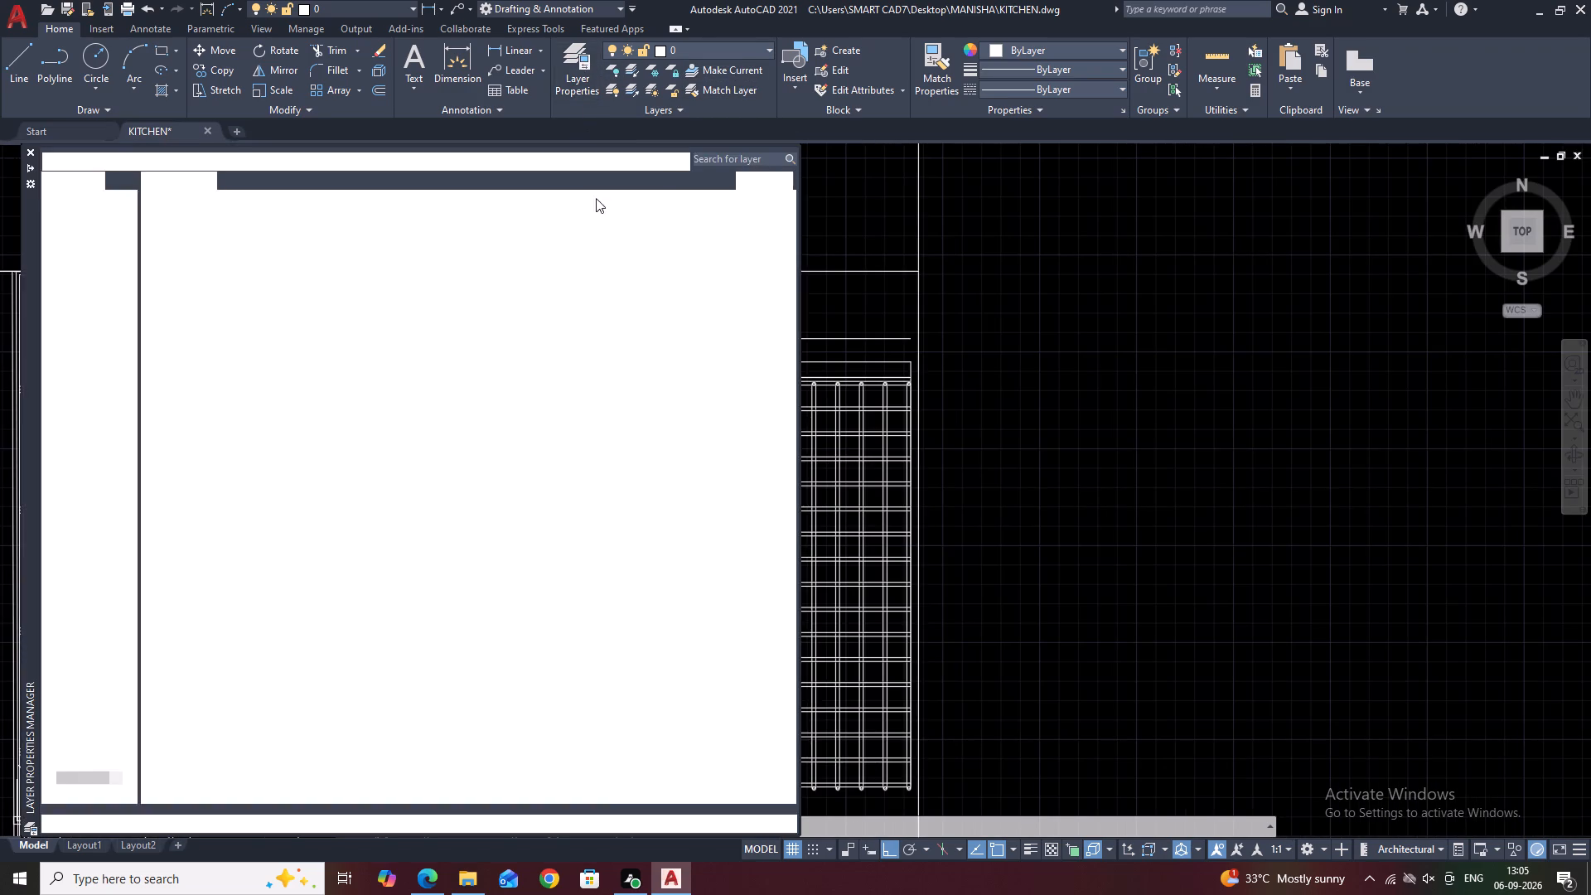
click(144, 177)
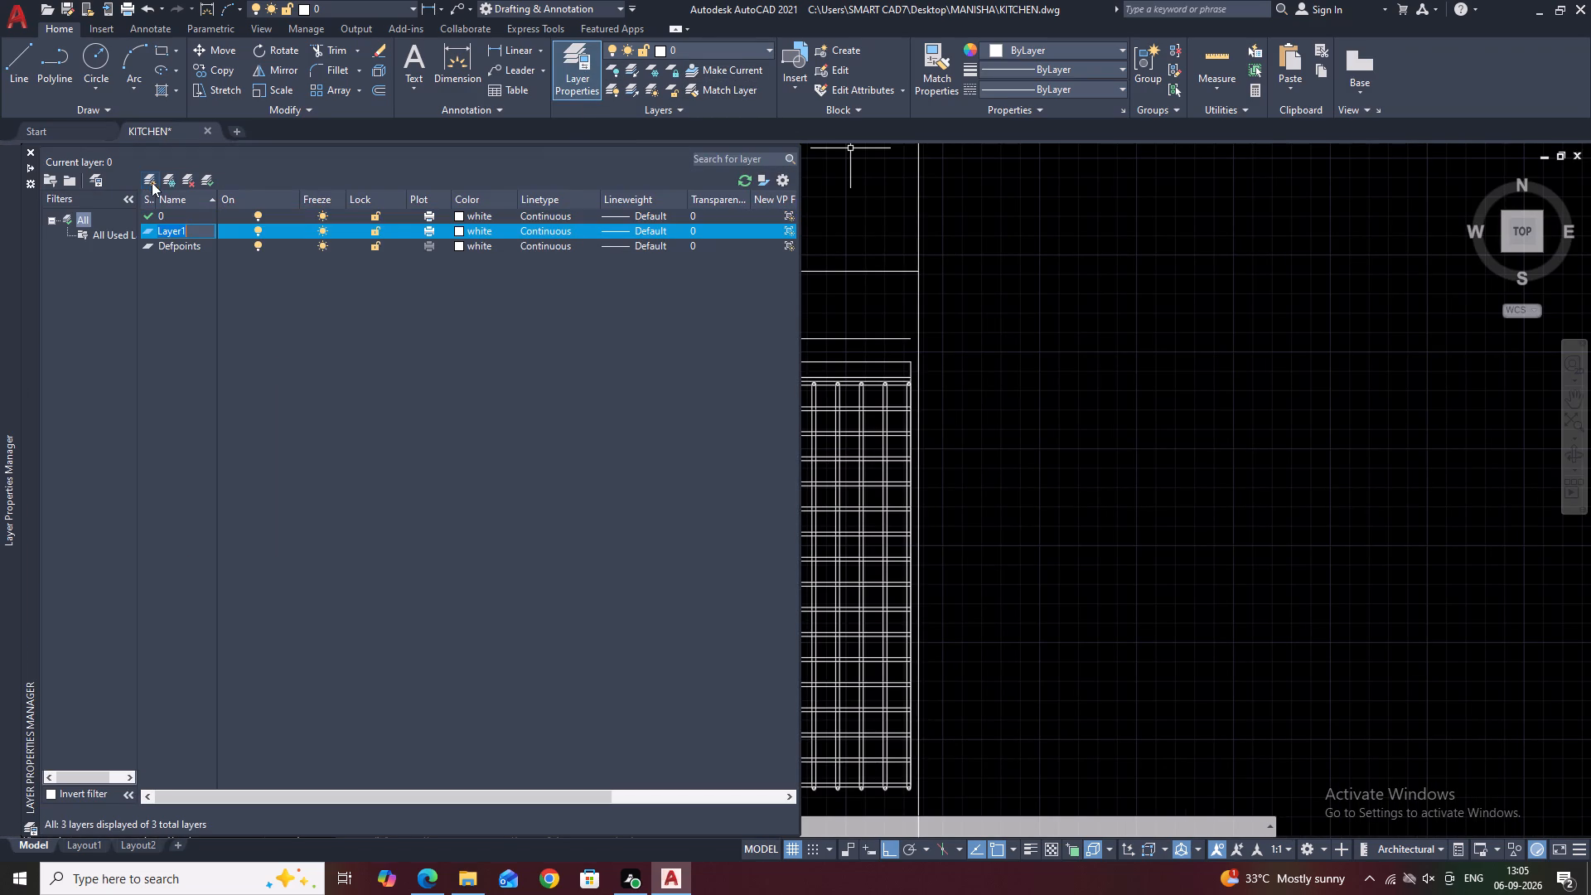
key(p)
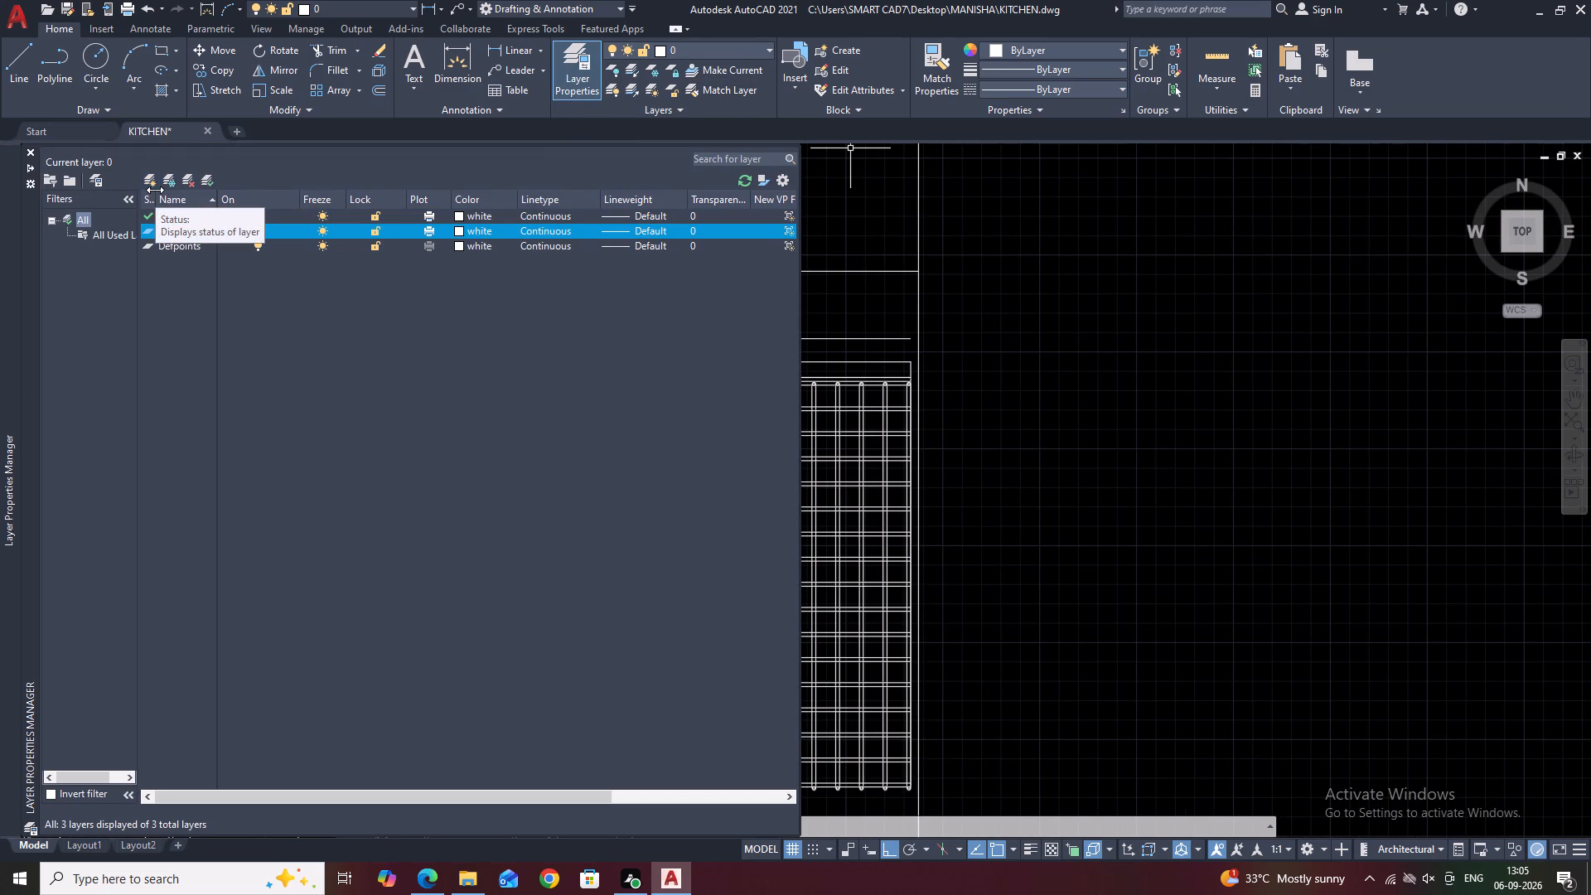
key(BackSpace)
text(LINE)
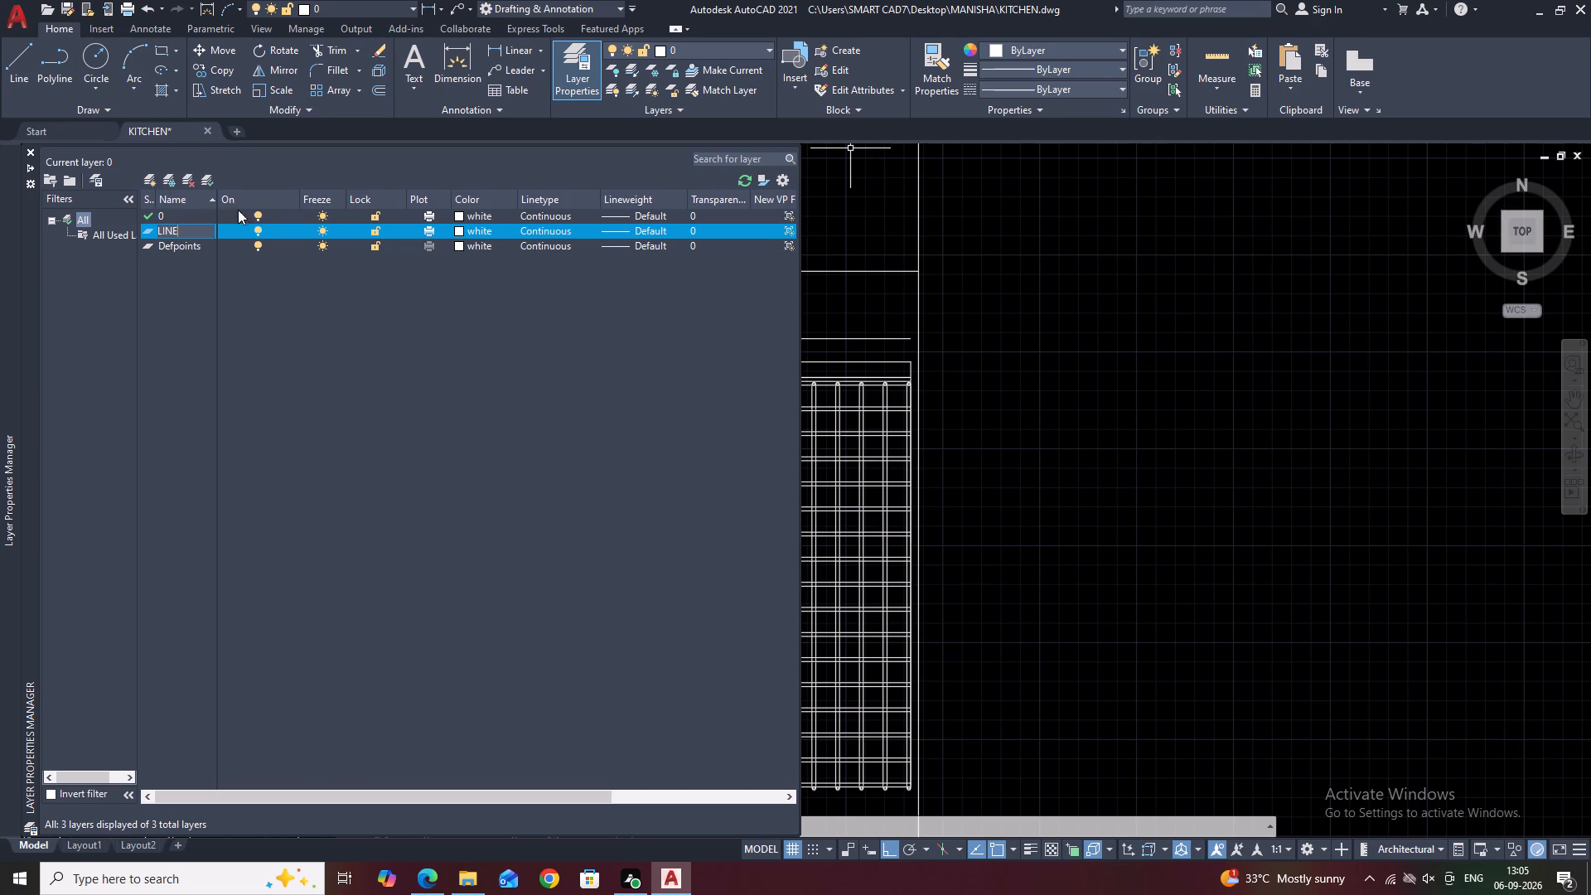
click(458, 230)
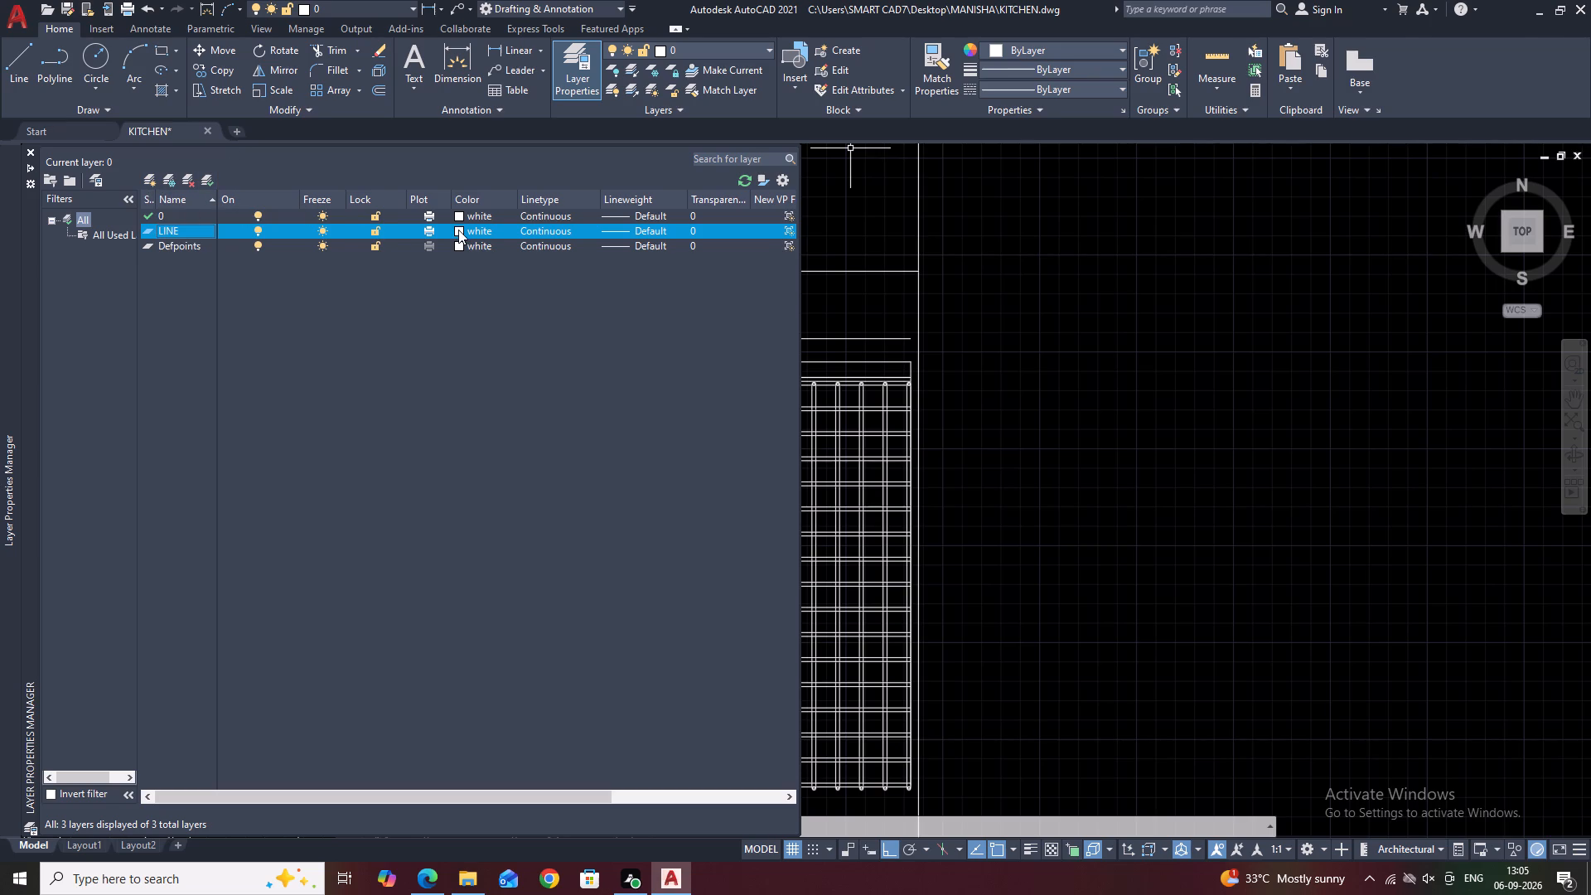
click(727, 380)
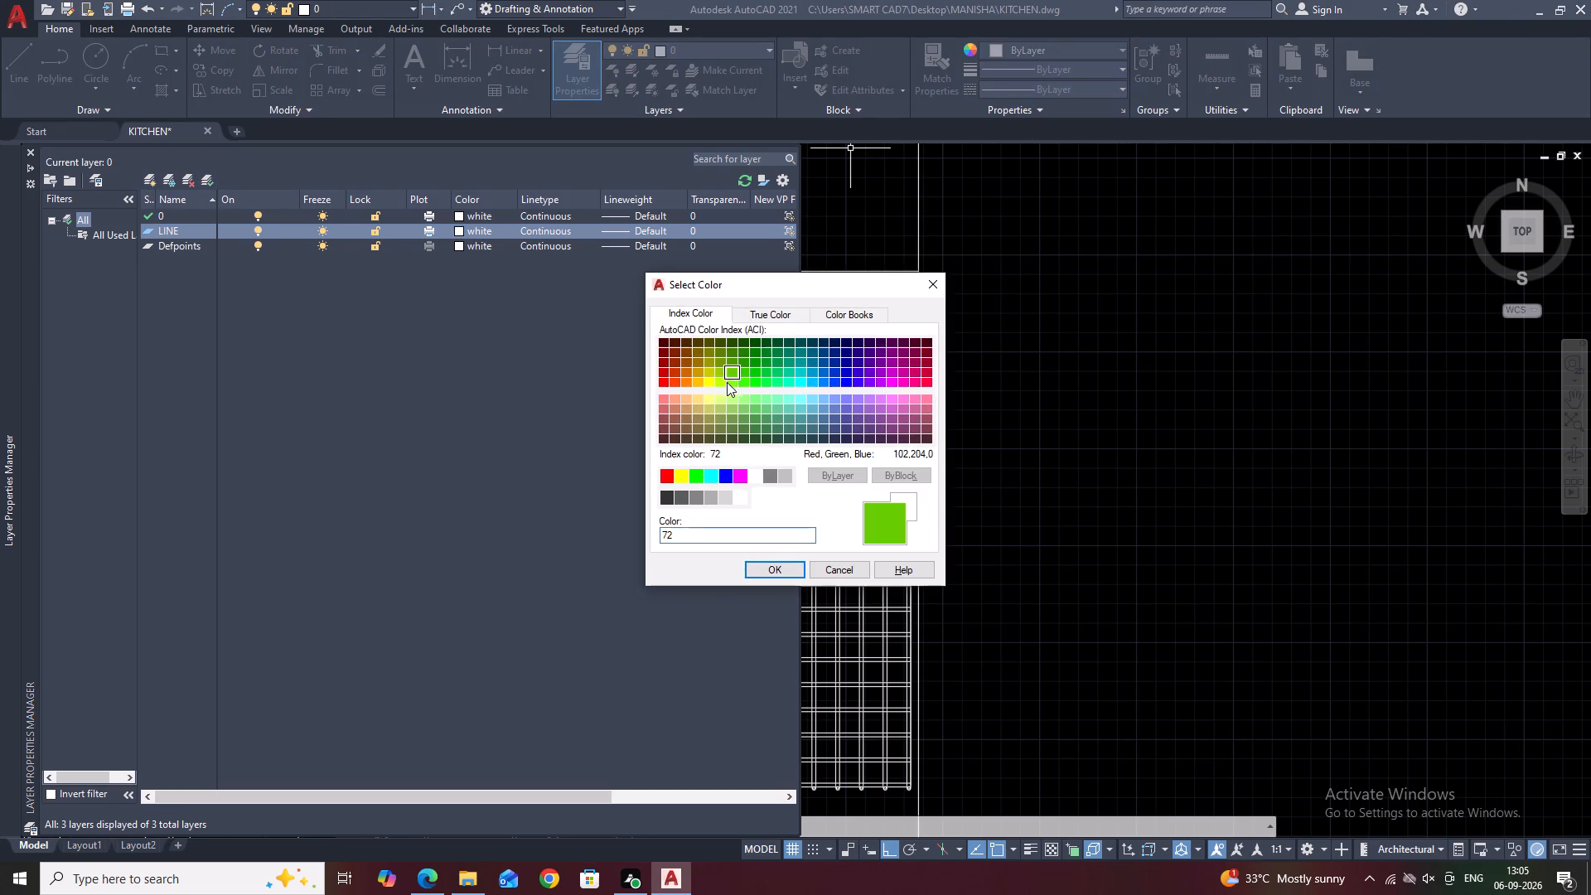
click(773, 573)
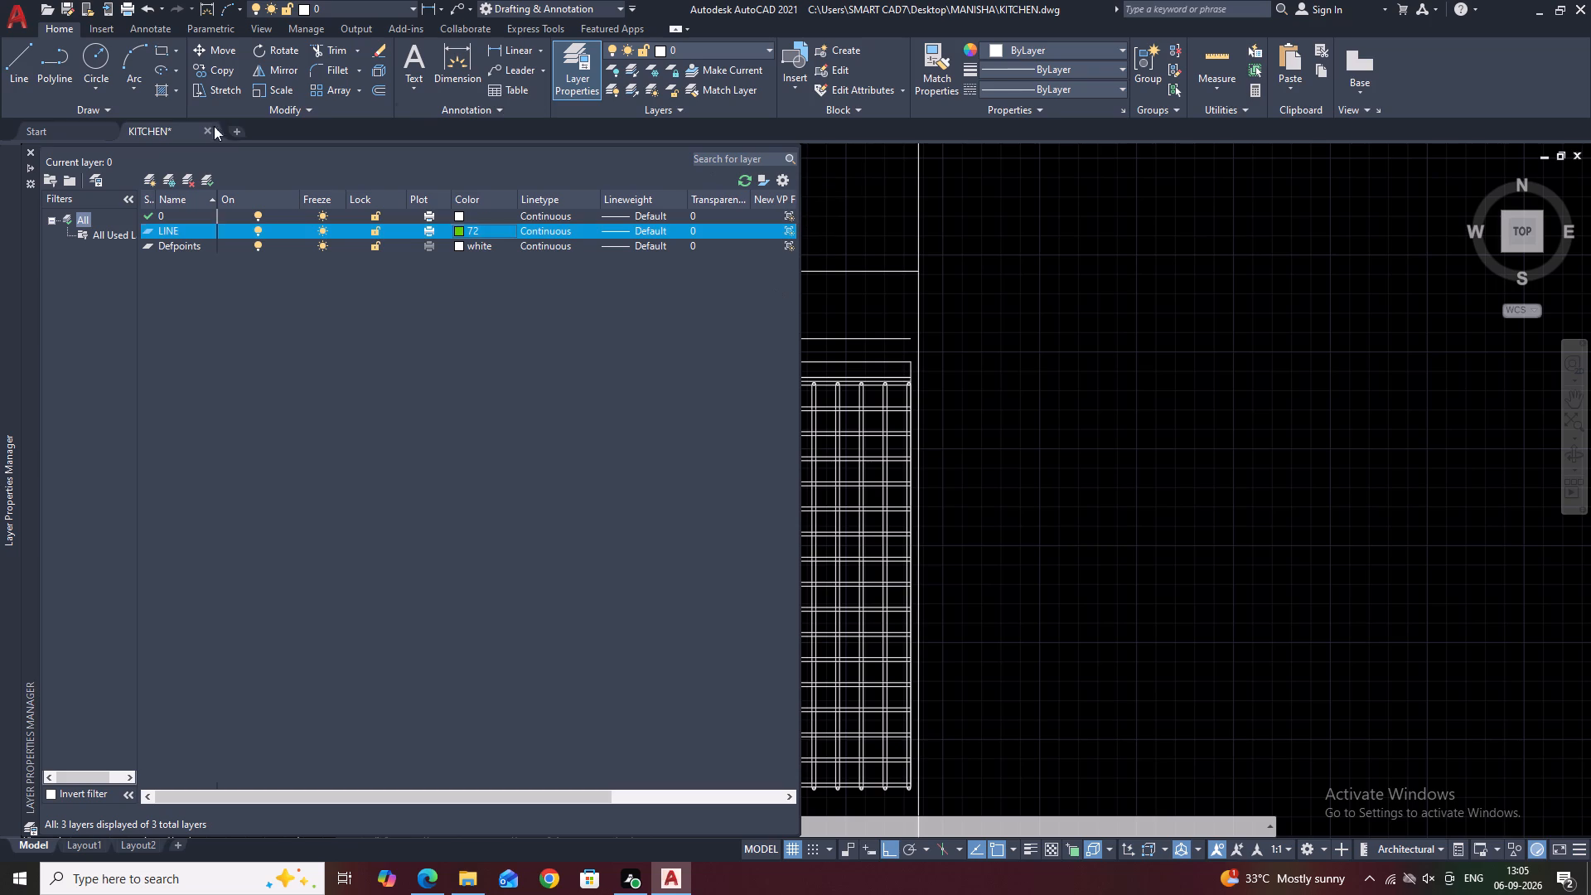
click(29, 148)
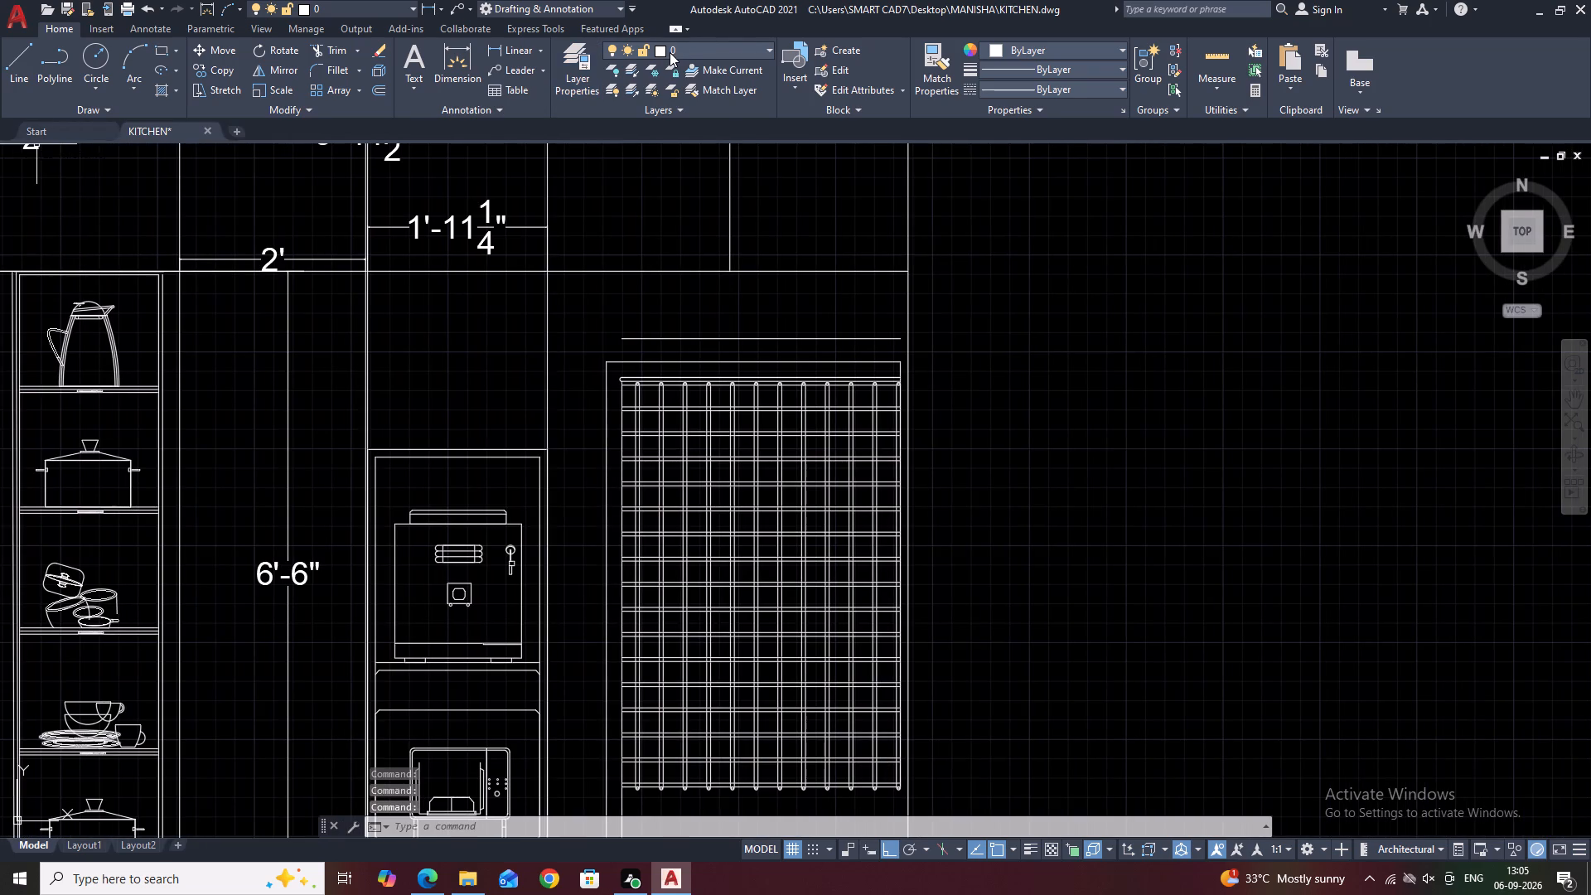
Make LINE the current layer and draw a three-sided rectangular outline two grid rows high over the bar grid, open at the grid's right edge.
click(670, 52)
click(705, 116)
middle_drag(1060, 525, 965, 408)
text(L)
key(space)
middle_drag(923, 454, 1090, 478)
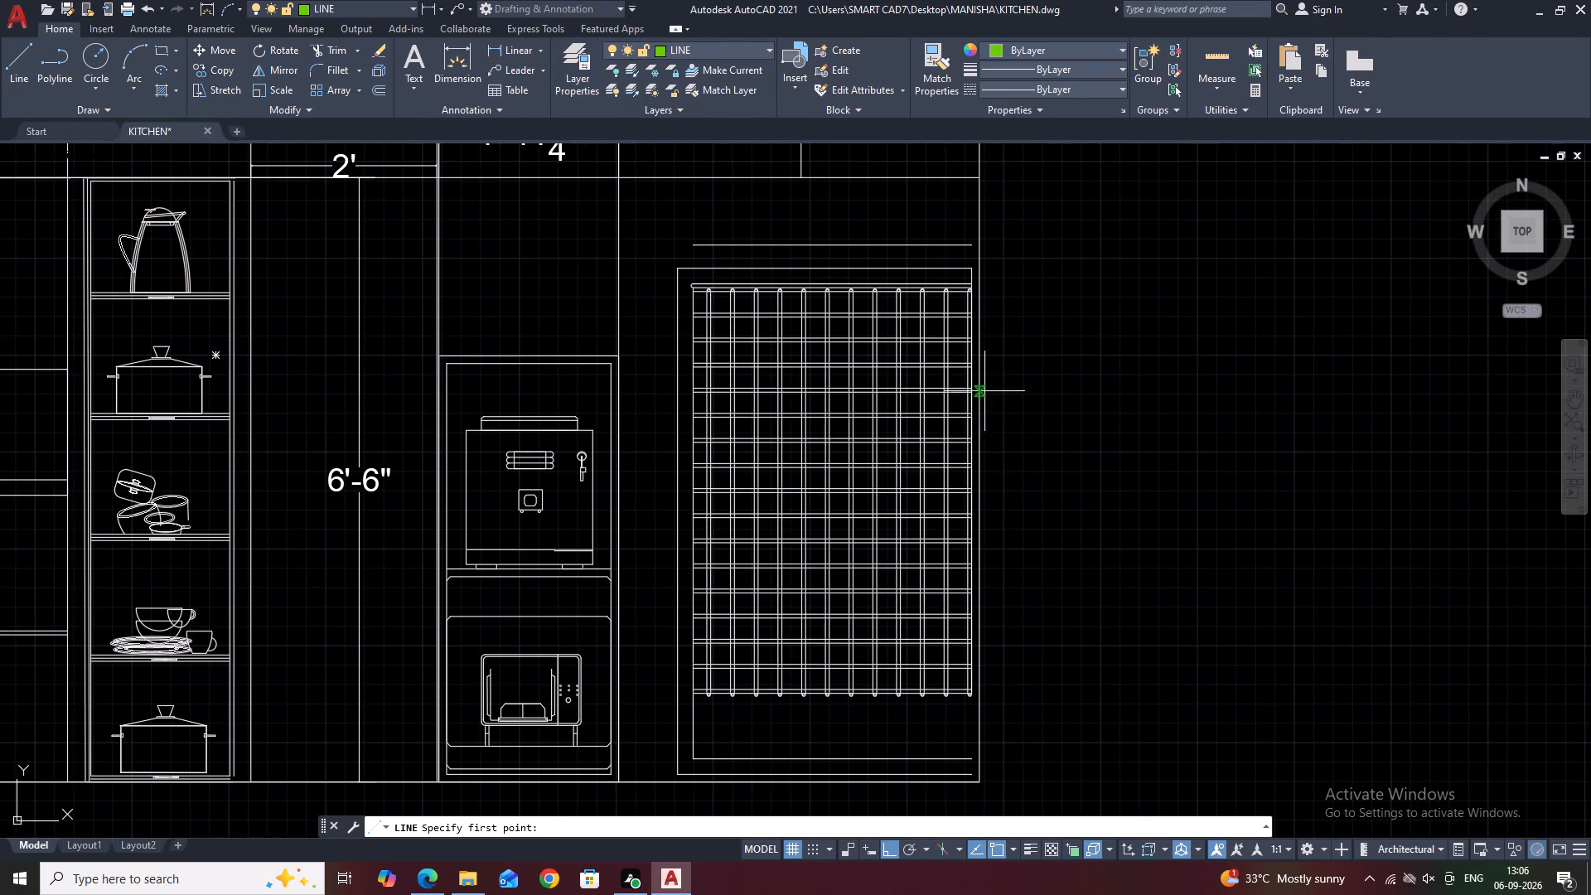
scroll(901, 363, down, 2)
middle_drag(886, 408, 941, 455)
scroll(941, 438, up, 2)
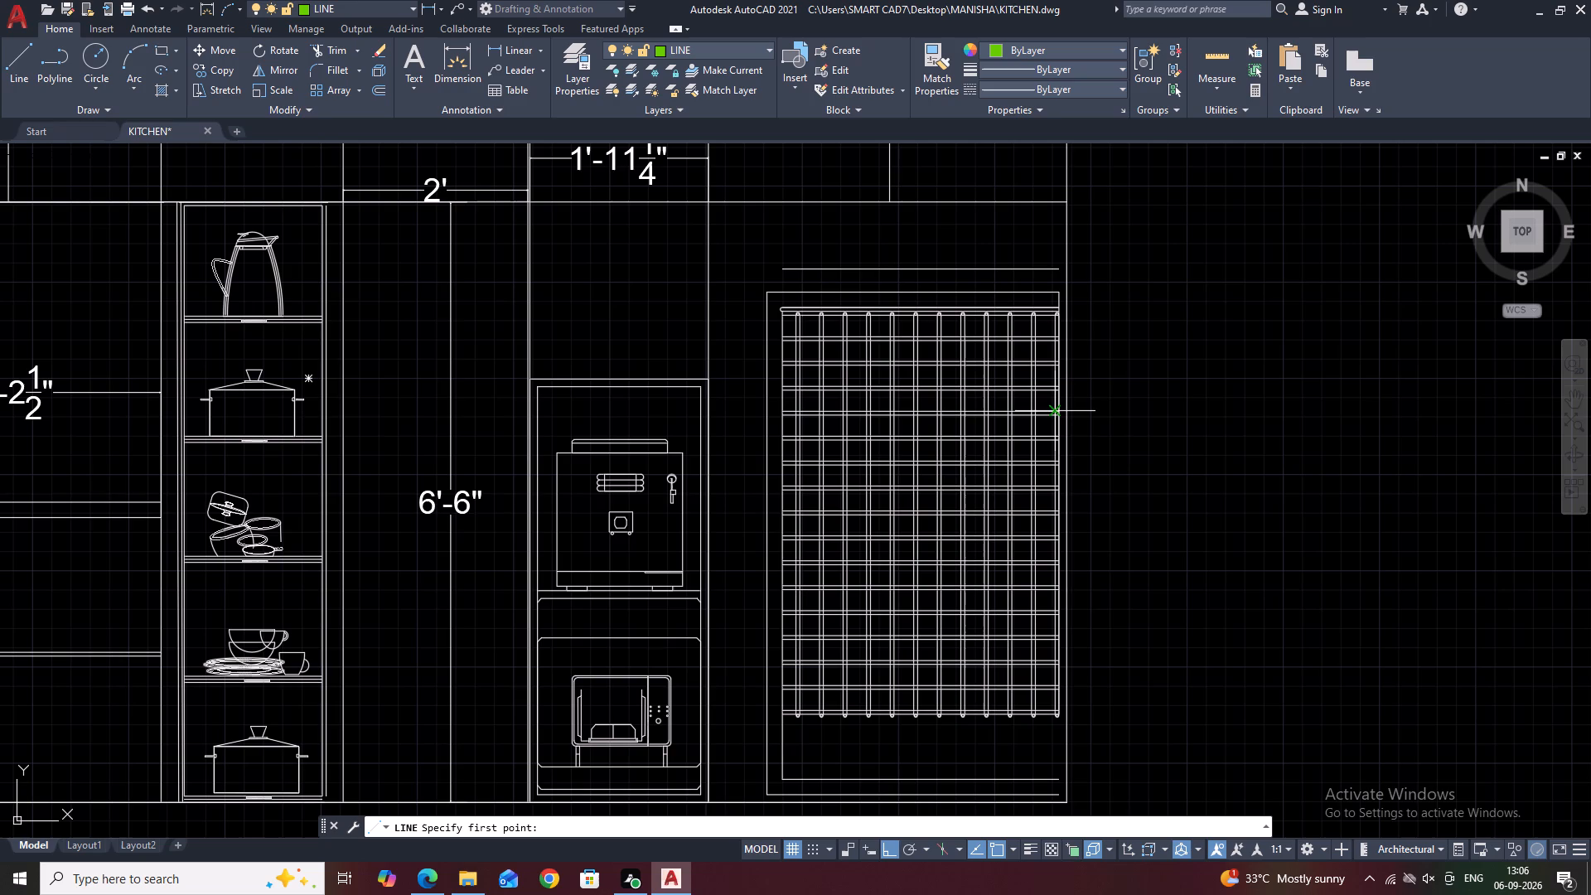
click(1053, 414)
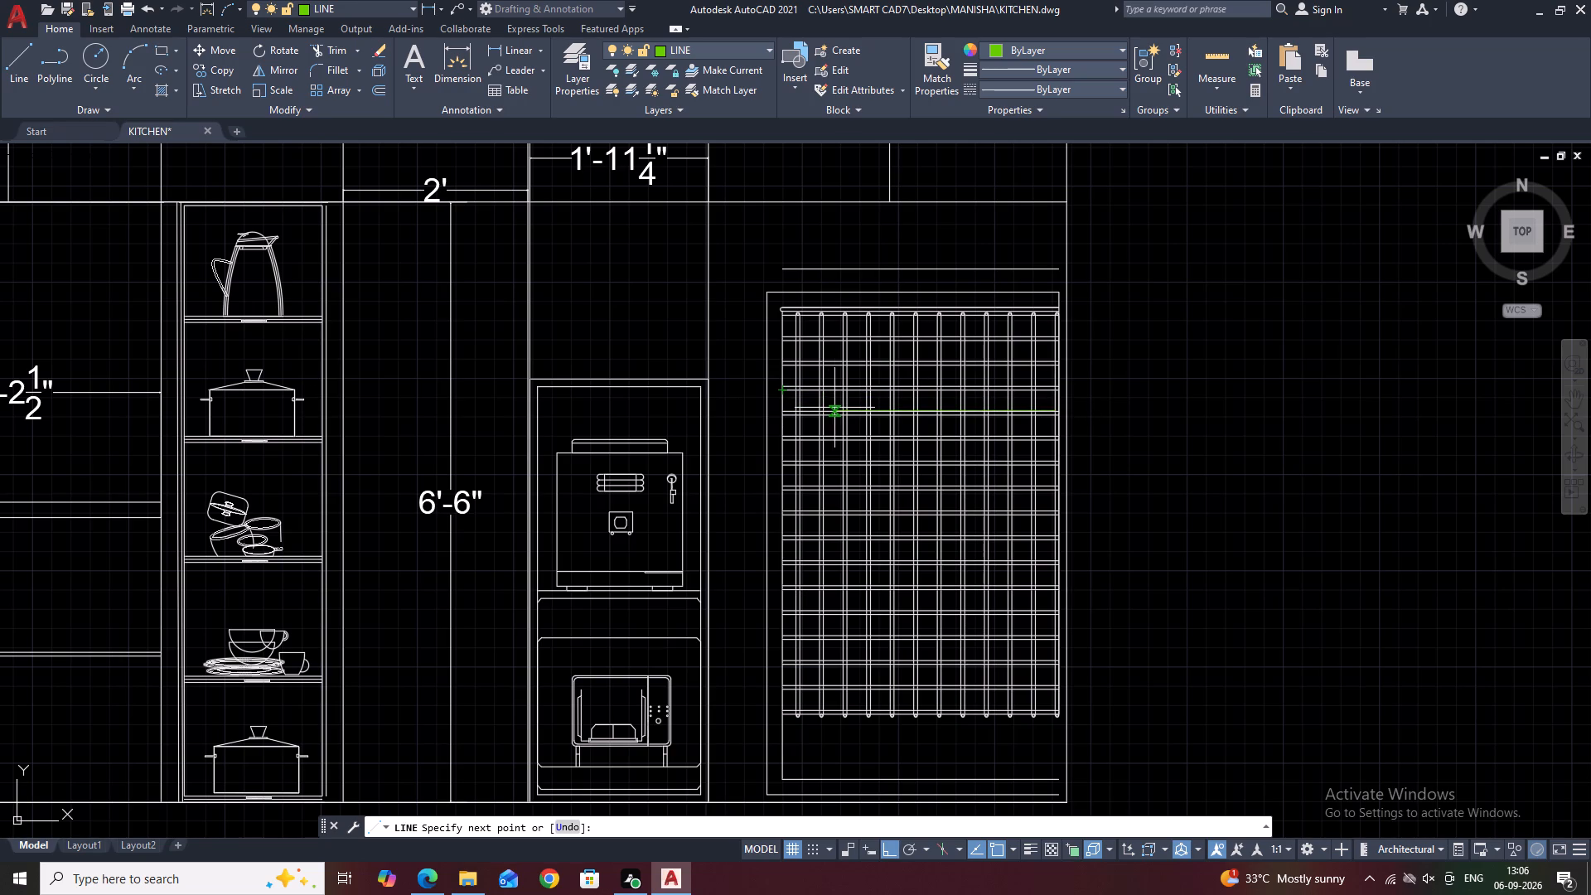
click(834, 408)
scroll(828, 455, up, 3)
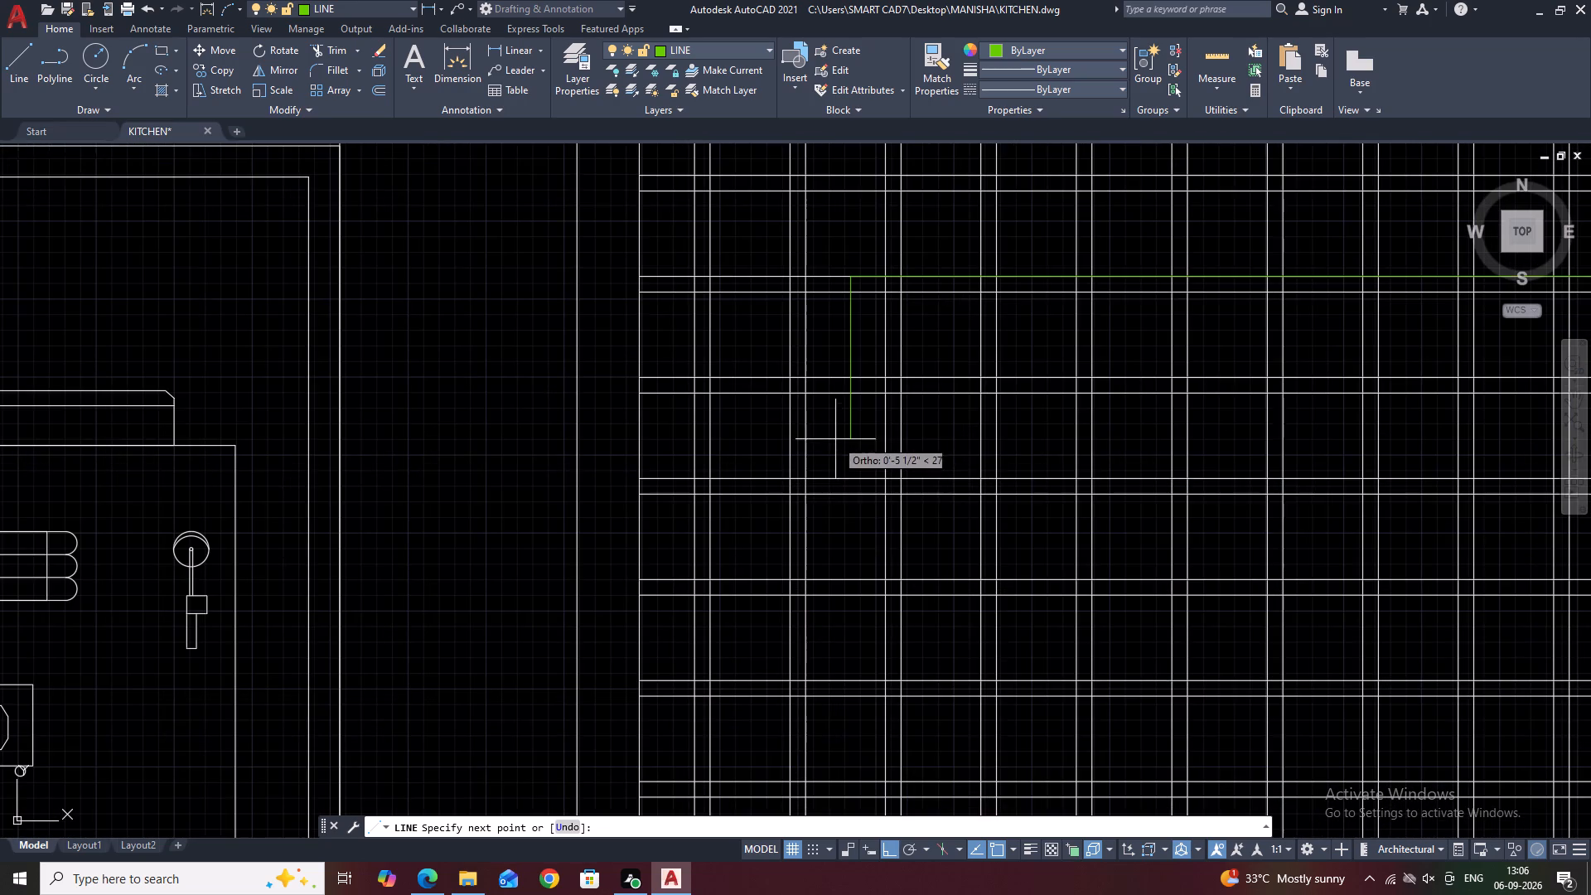
click(847, 481)
scroll(882, 467, down, 2)
scroll(1216, 477, up, 3)
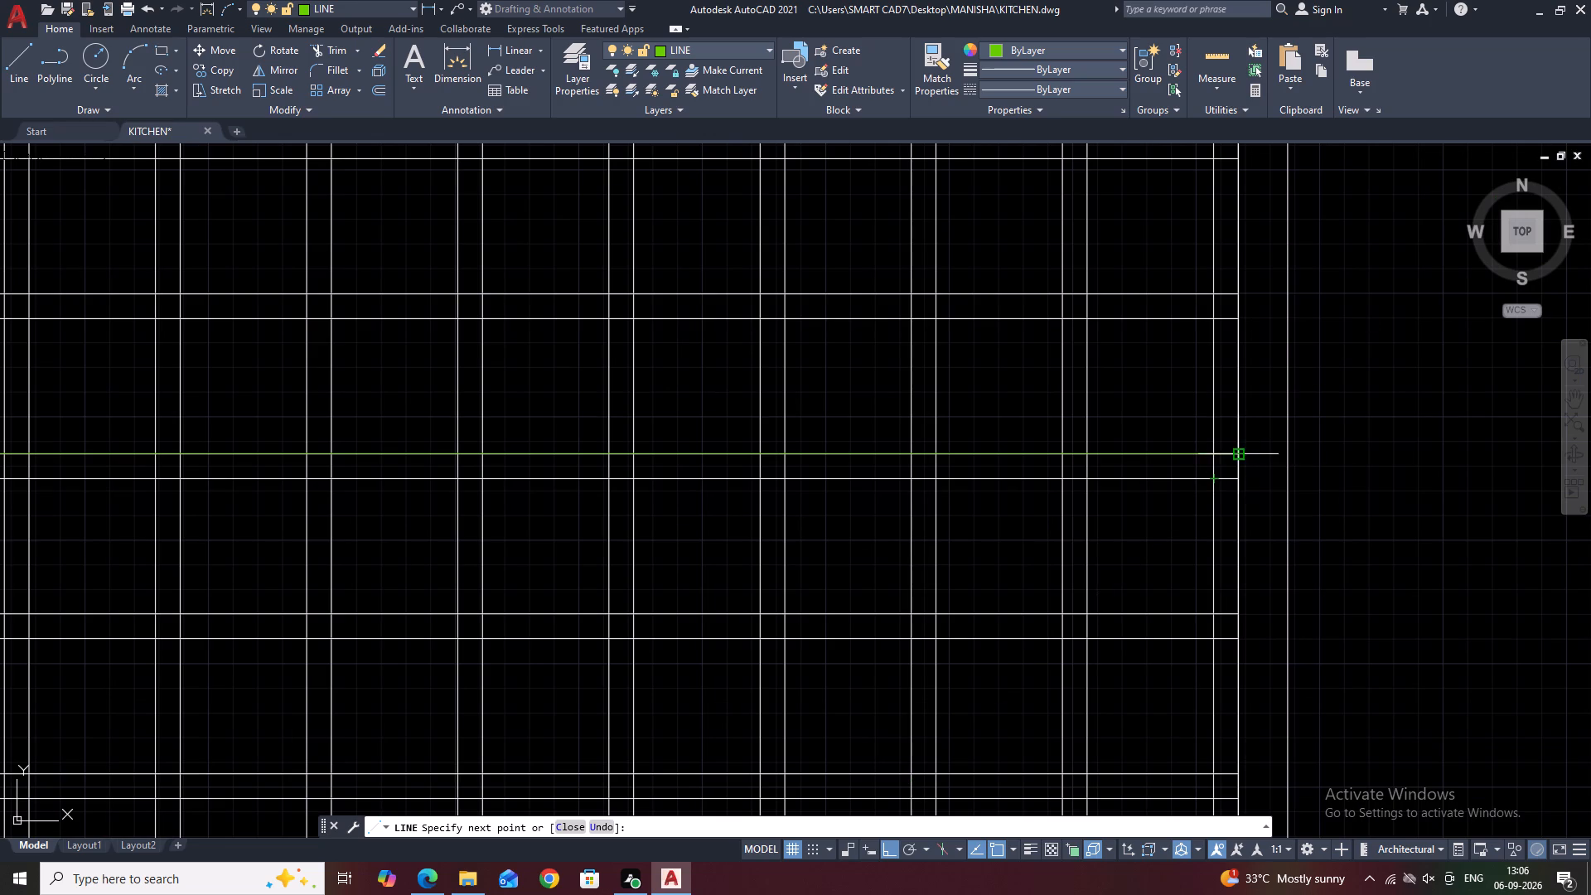
click(1242, 457)
key(Escape)
Offset the three green outline lines inward by 0.5.
scroll(1022, 426, down, 2)
middle_drag(1079, 463, 1122, 481)
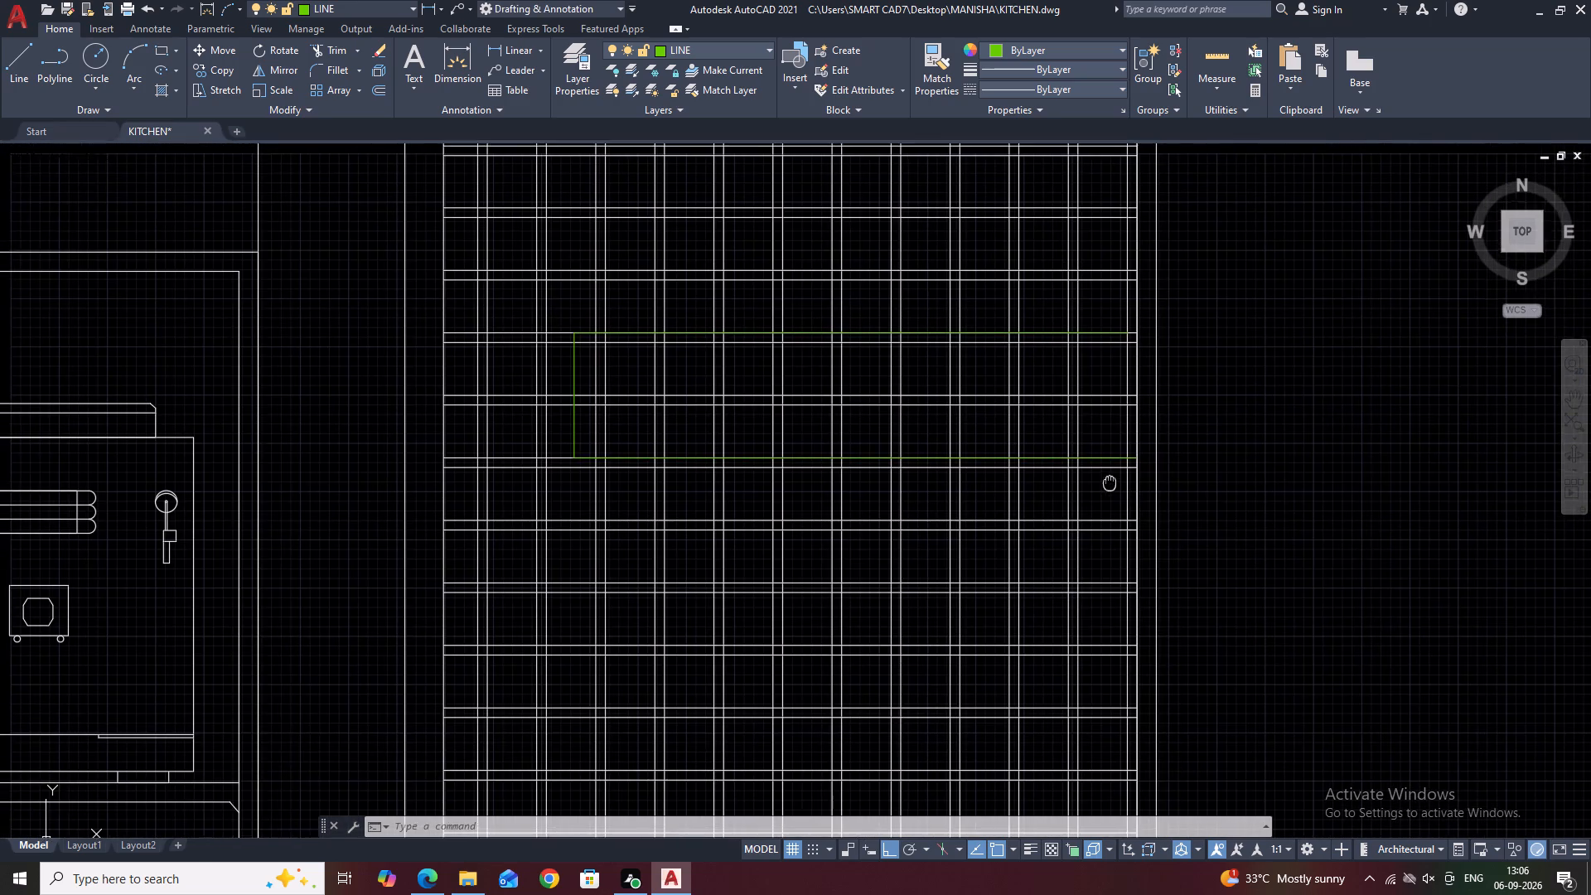
scroll(1163, 474, down, 1)
scroll(993, 458, up, 1)
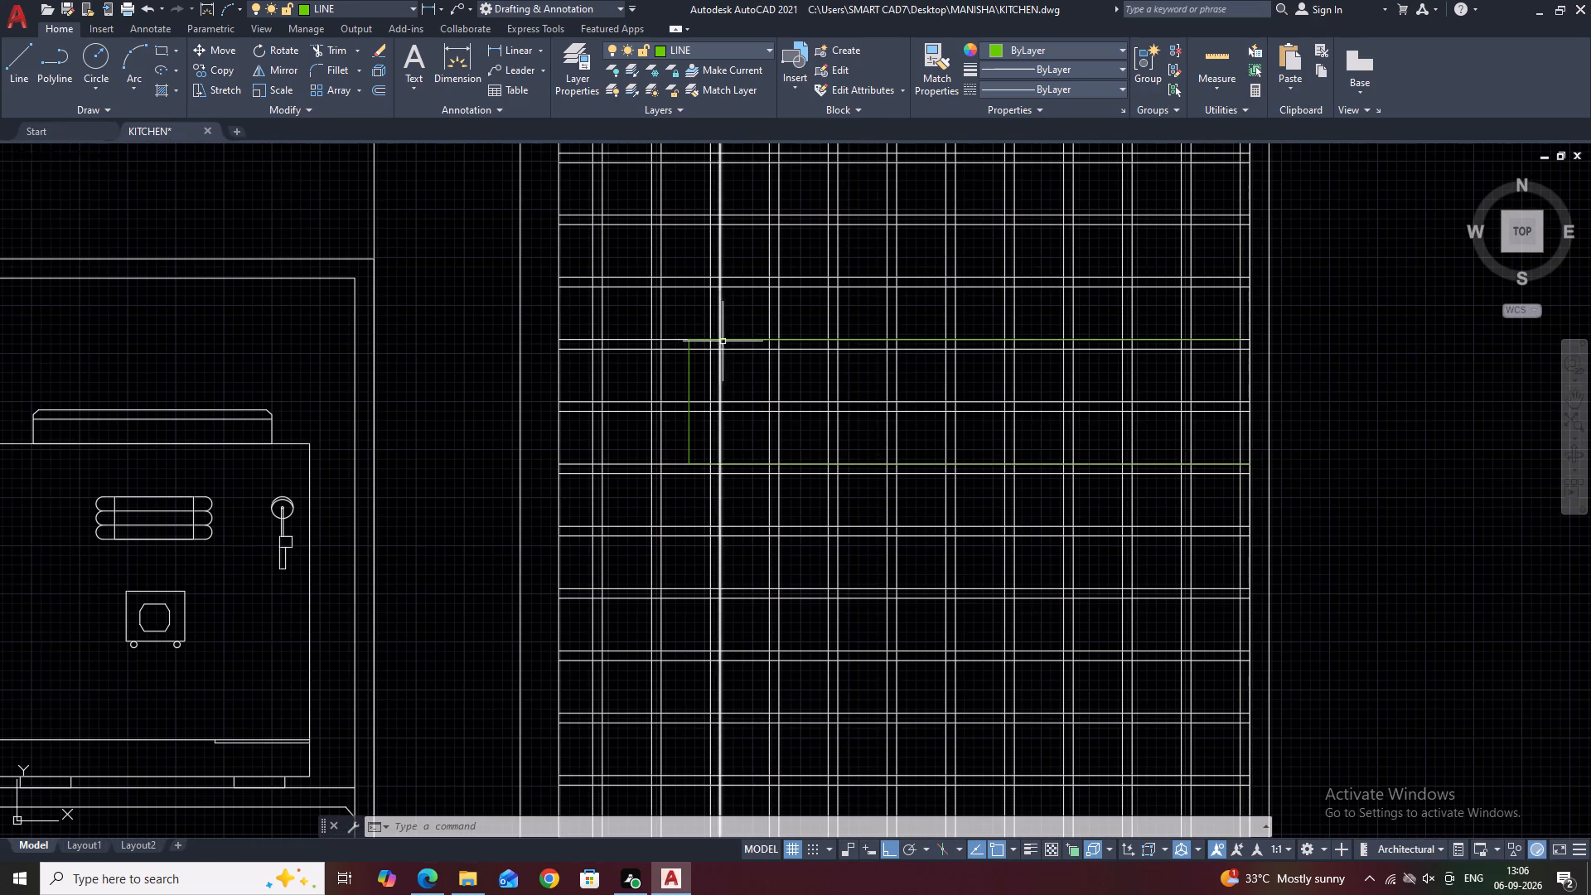
click(731, 340)
key(o)
key(space)
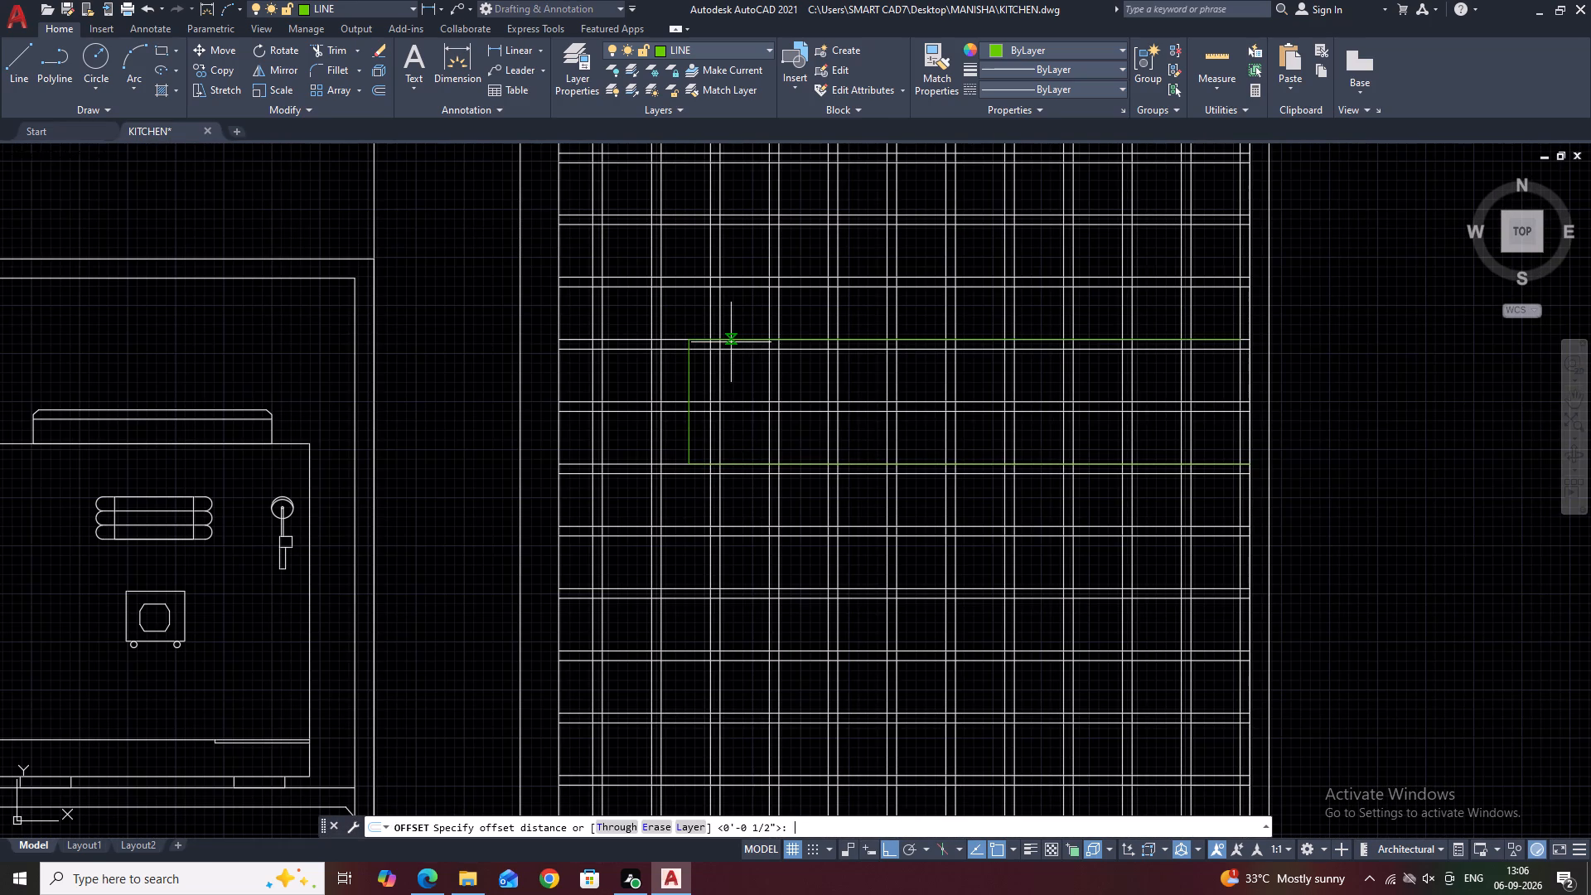
text(0.5)
key(Return)
click(742, 365)
scroll(645, 370, up, 2)
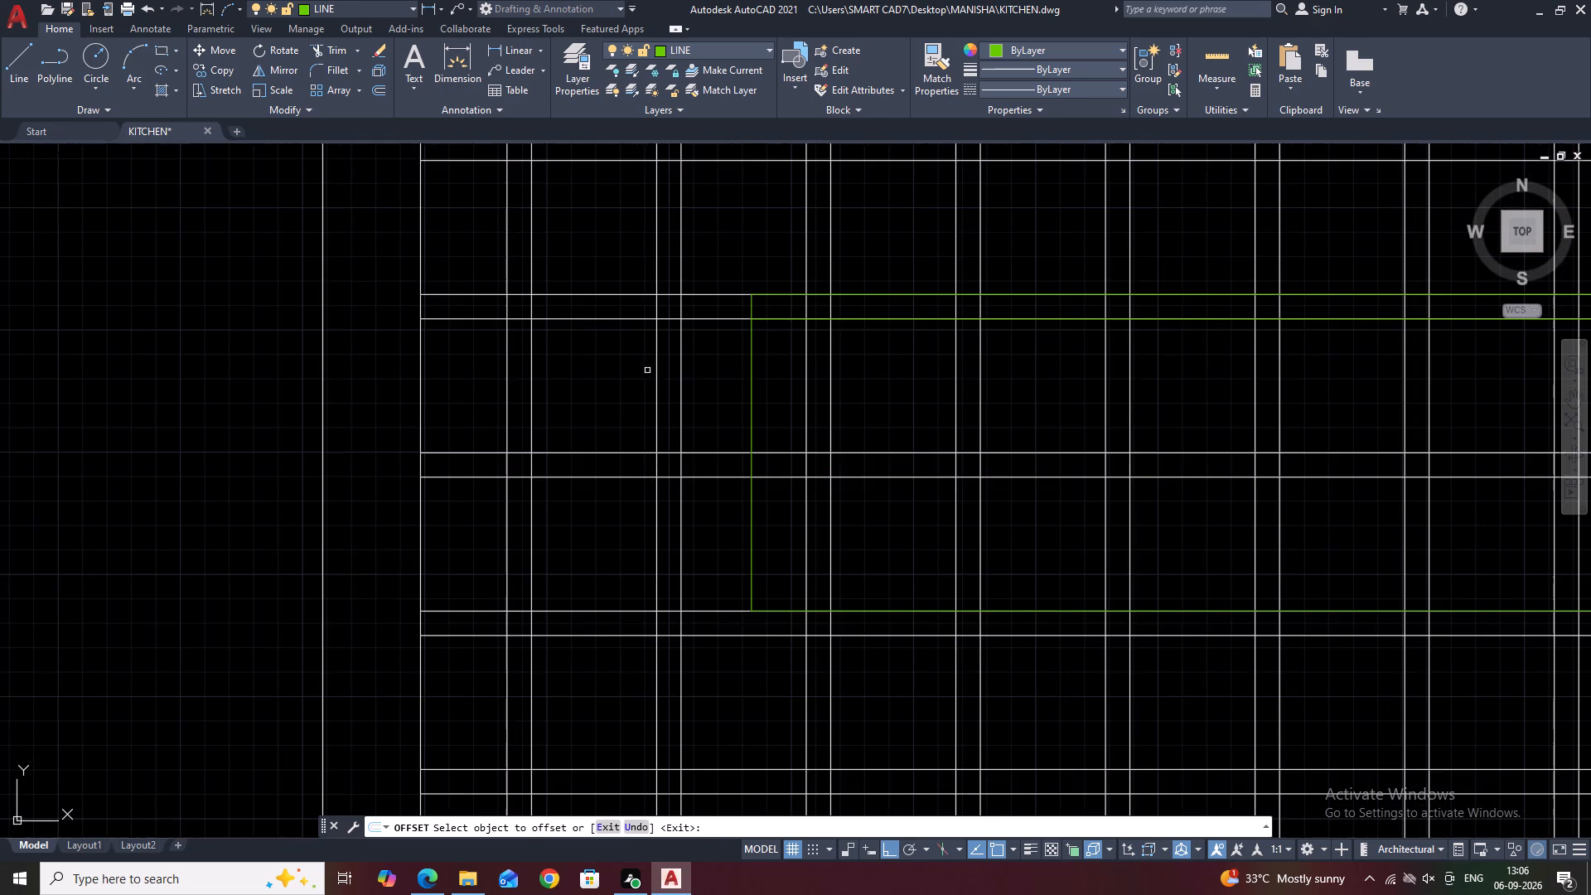
drag(753, 389, 795, 395)
click(825, 396)
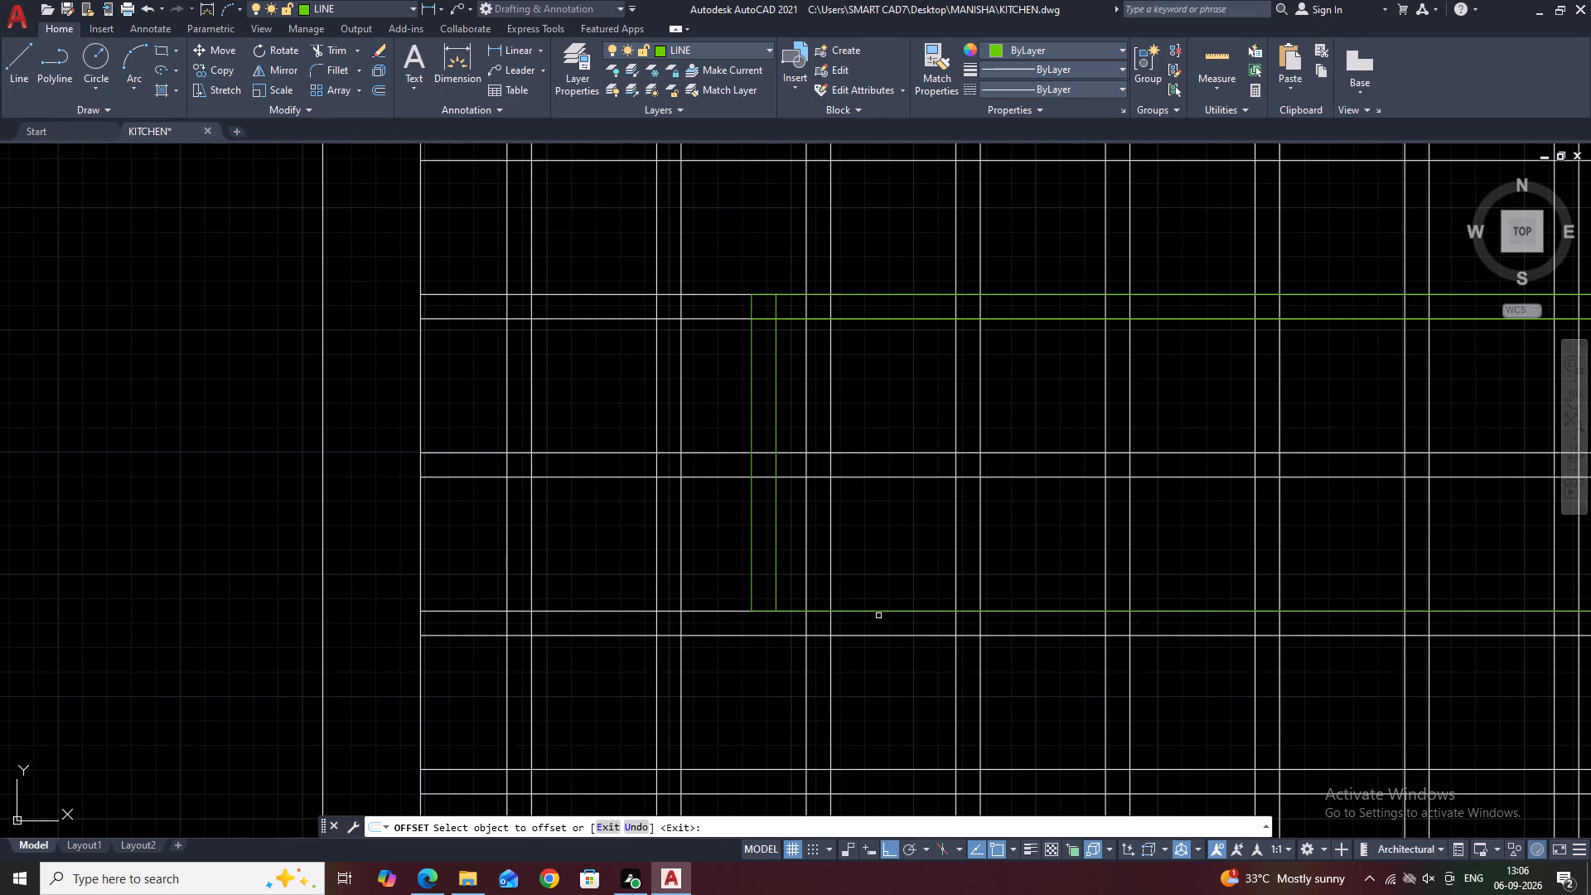
click(878, 611)
click(908, 525)
key(Escape)
Trim the overlapping ends of the offset green lines at the lower-left and upper-left inner corners.
text(TR)
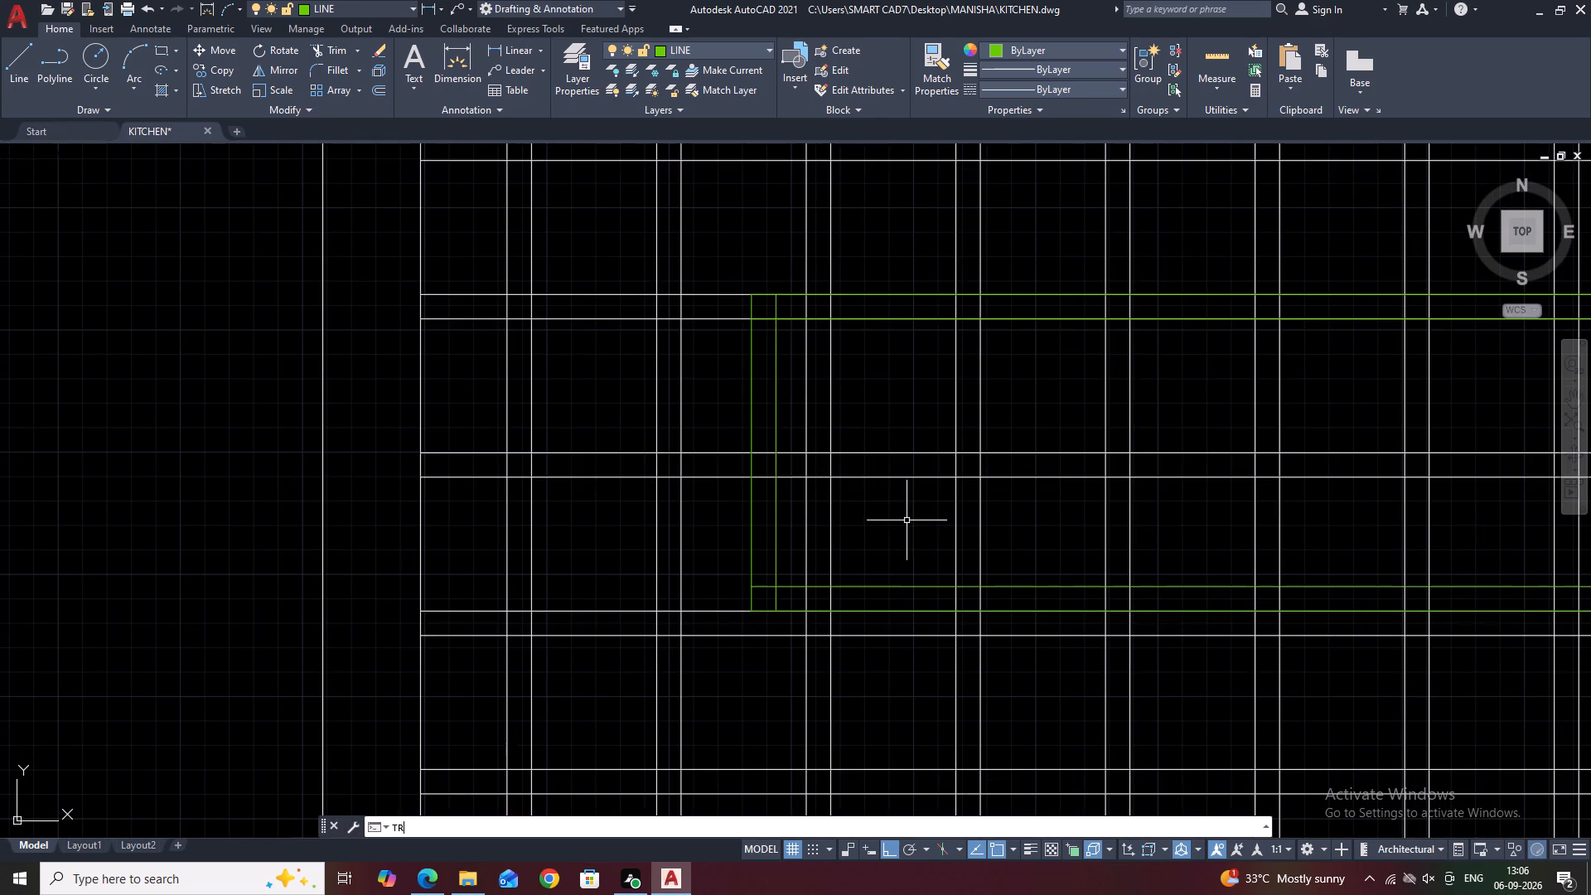
key(space)
scroll(778, 575, up, 3)
click(770, 669)
click(712, 601)
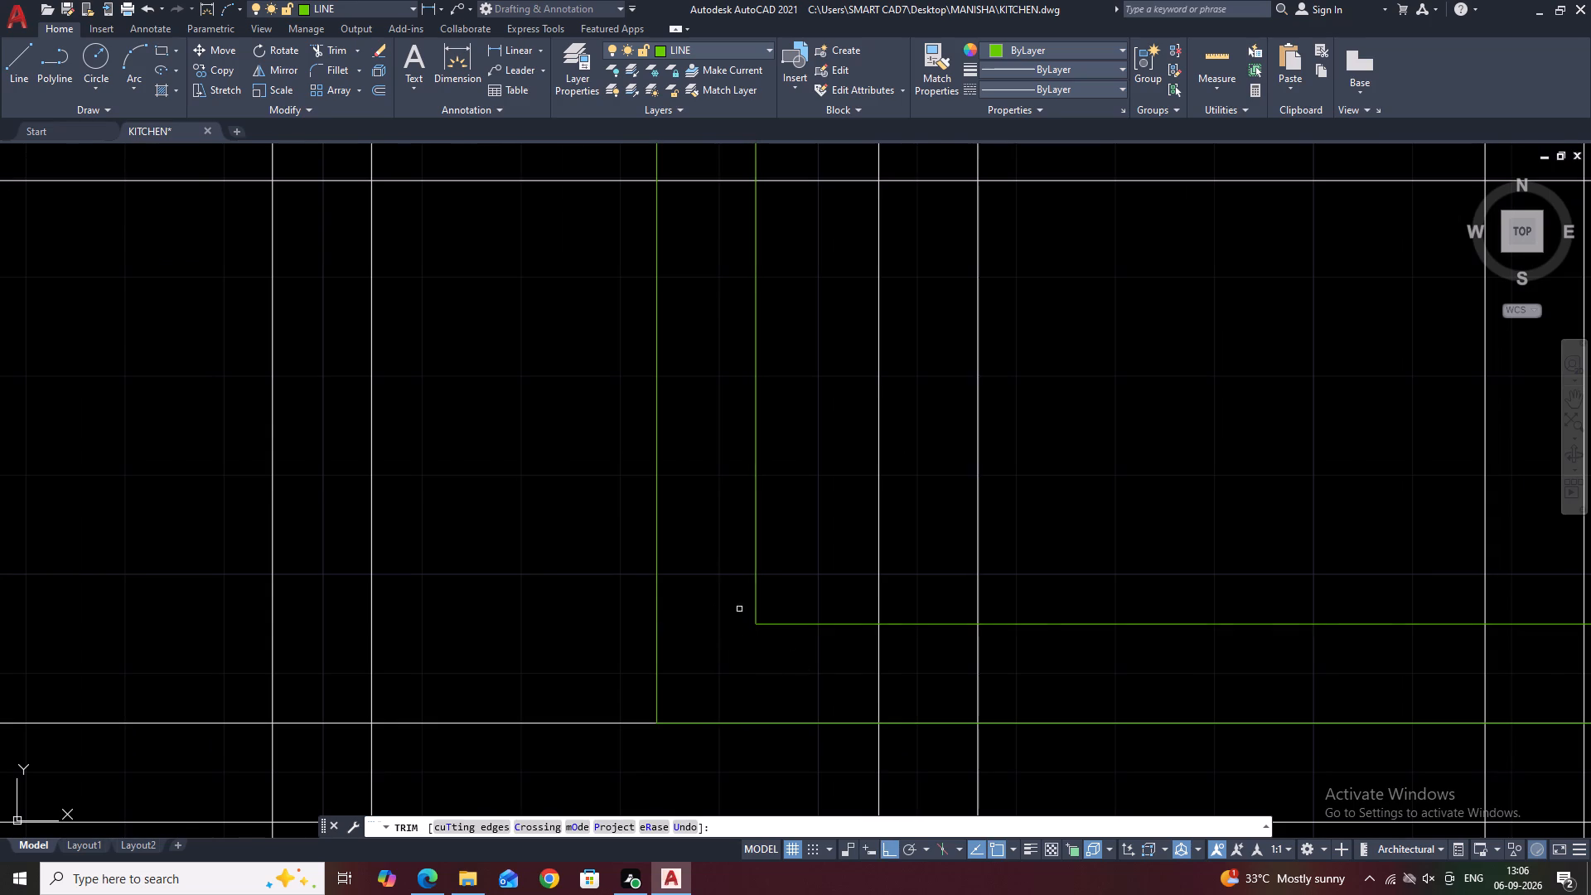
scroll(766, 625, down, 2)
middle_drag(788, 346, 857, 616)
scroll(824, 451, up, 2)
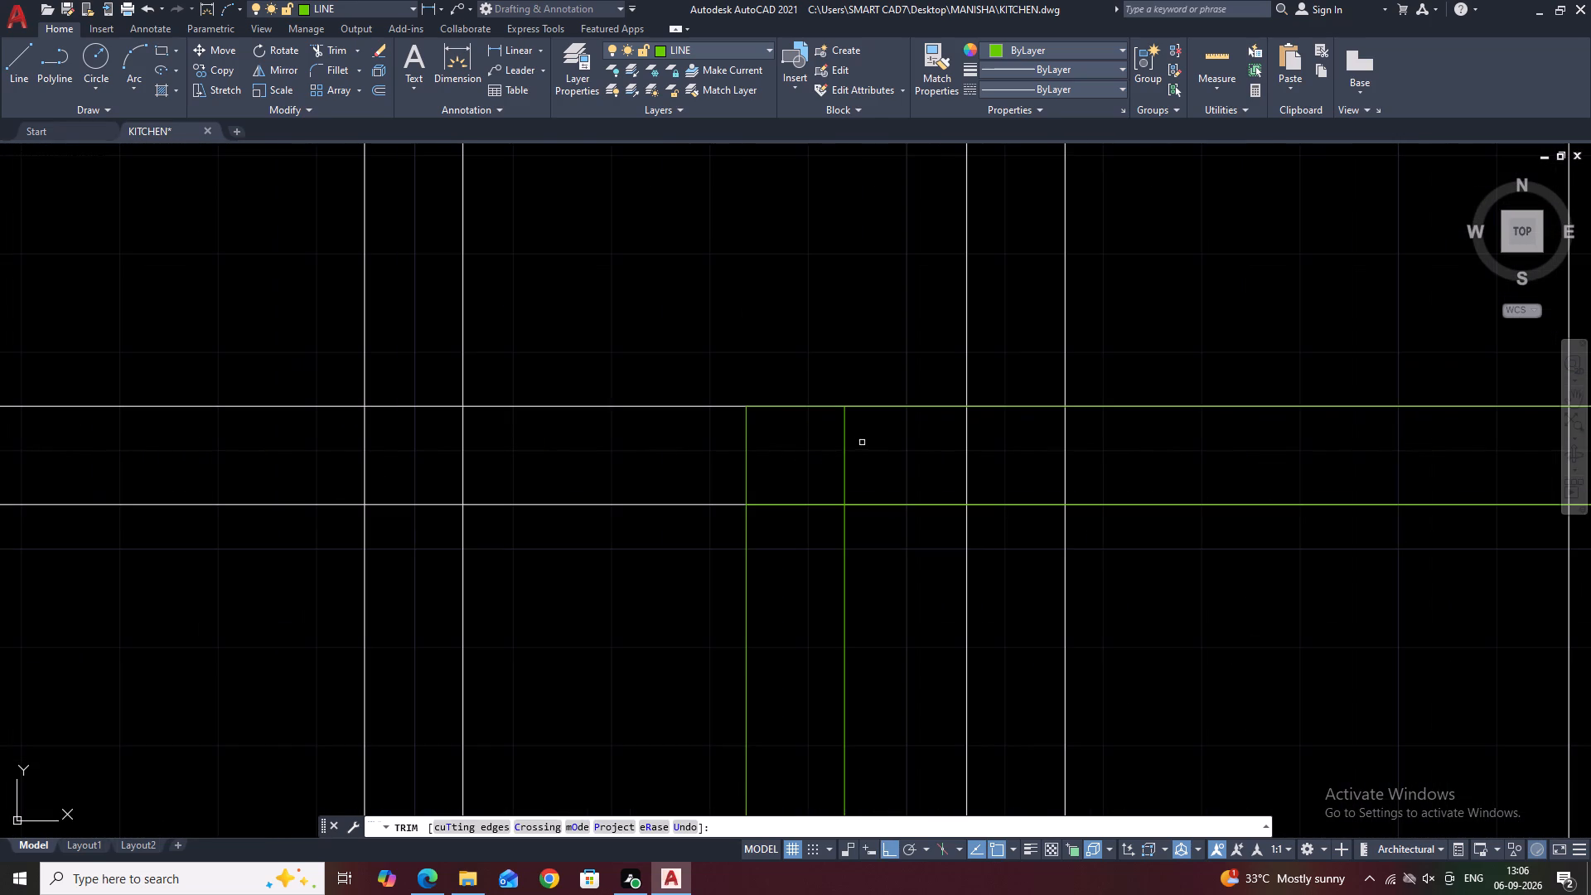
click(863, 443)
drag(834, 442, 825, 438)
click(797, 503)
scroll(732, 452, down, 3)
scroll(896, 451, down, 3)
key(Escape)
Draw a horizontal line along the grid line at the green frame's mid-height, from the grid's right edge to between the first two bars.
middle_drag(1149, 470, 969, 418)
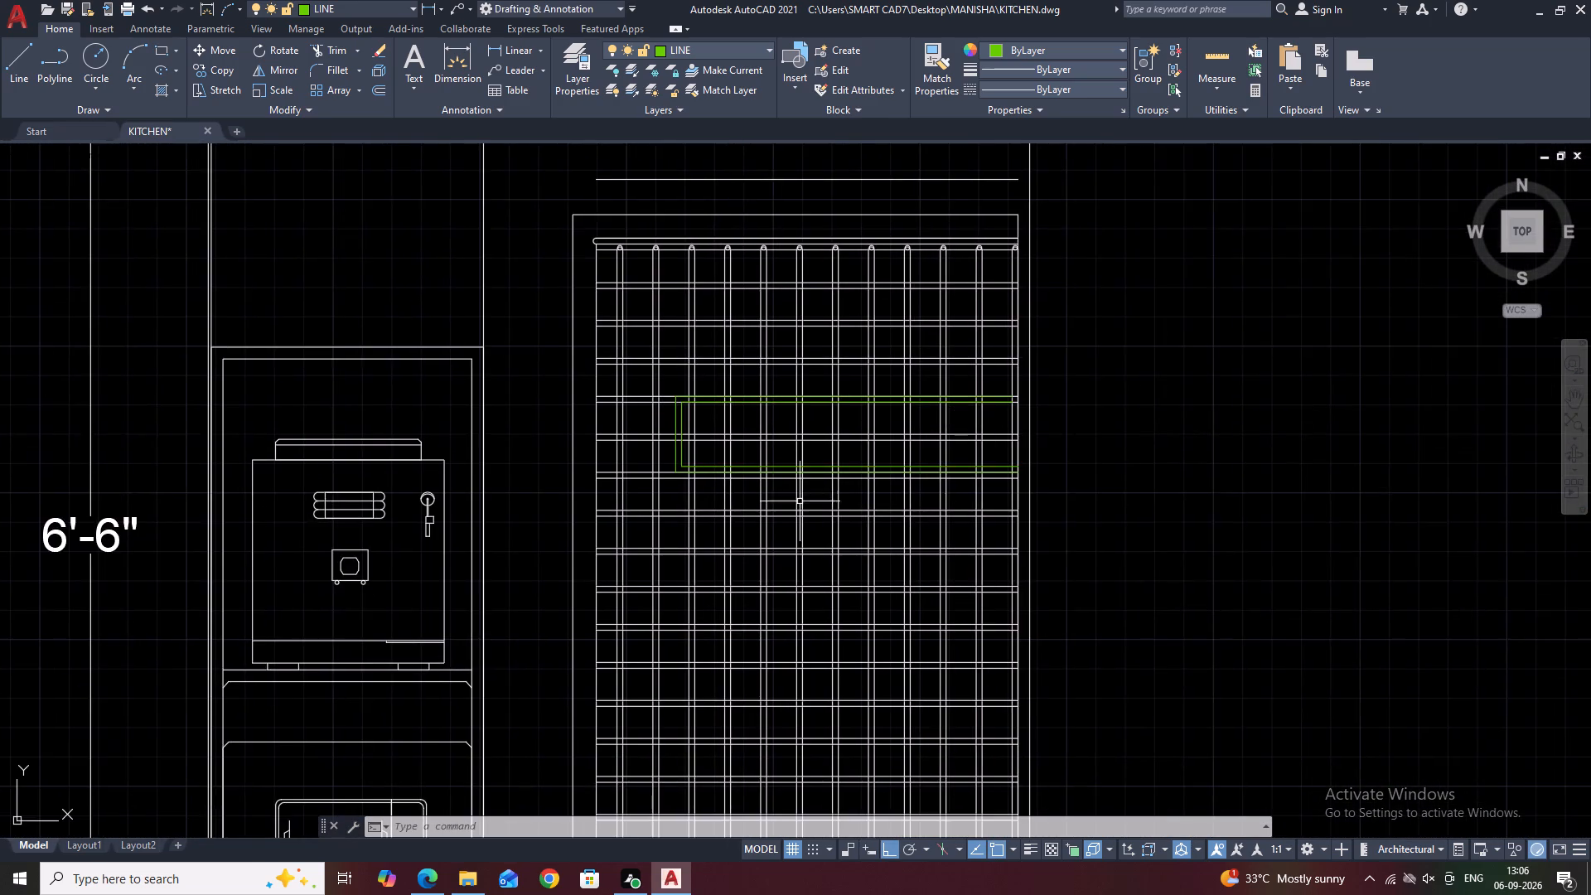
middle_drag(800, 502, 937, 491)
scroll(882, 506, down, 1)
middle_drag(796, 598, 945, 608)
middle_drag(812, 418, 912, 563)
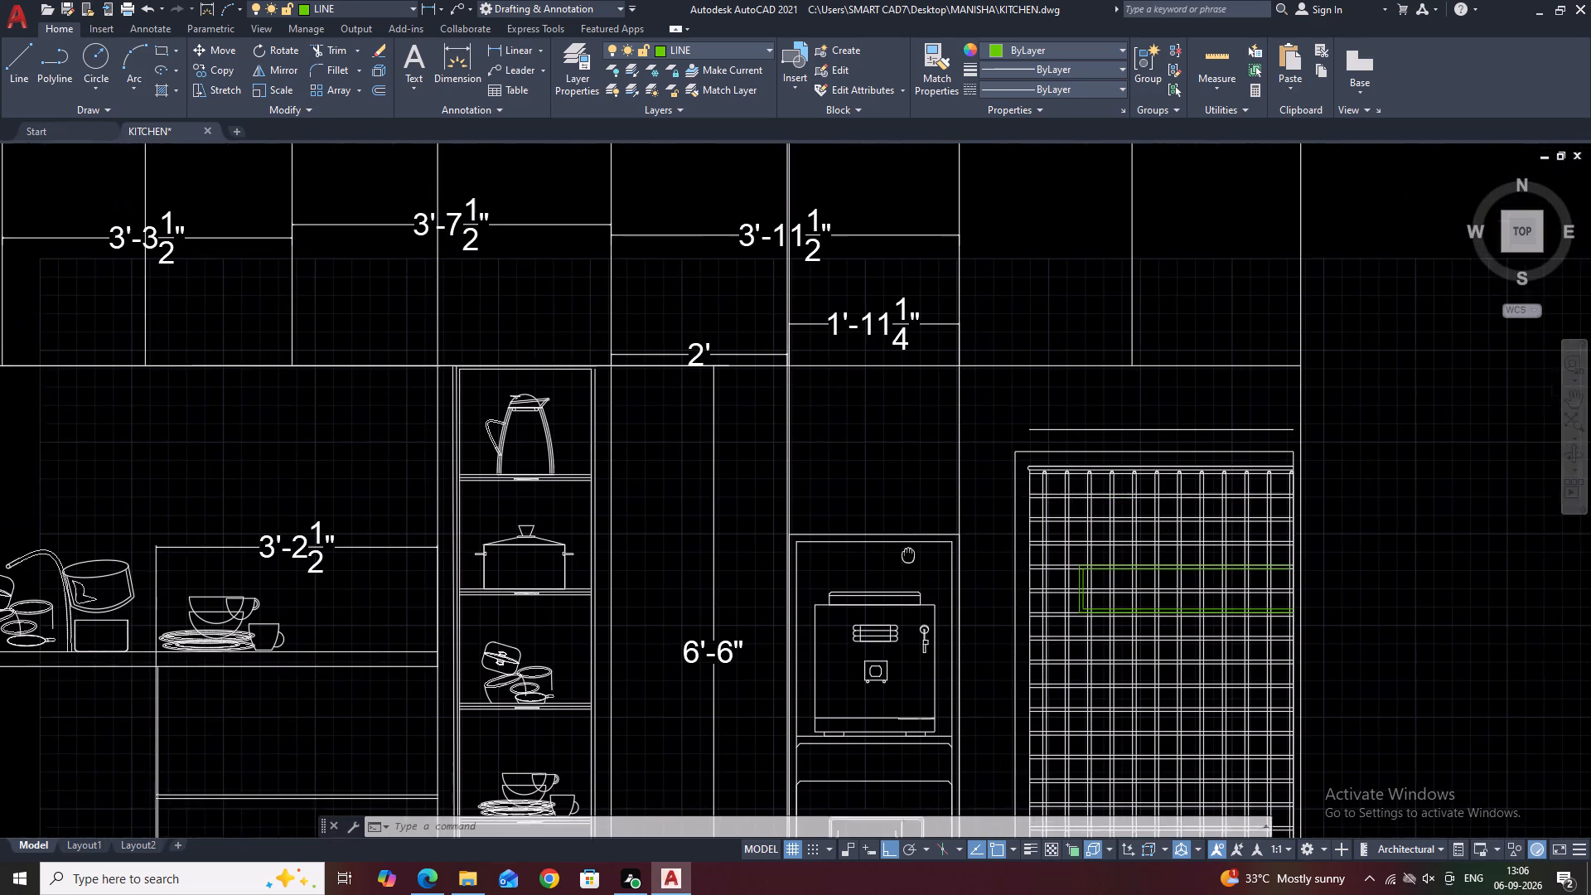
middle_drag(912, 563, 912, 565)
middle_drag(1271, 628, 1128, 580)
scroll(1014, 586, down, 1)
scroll(968, 579, up, 4)
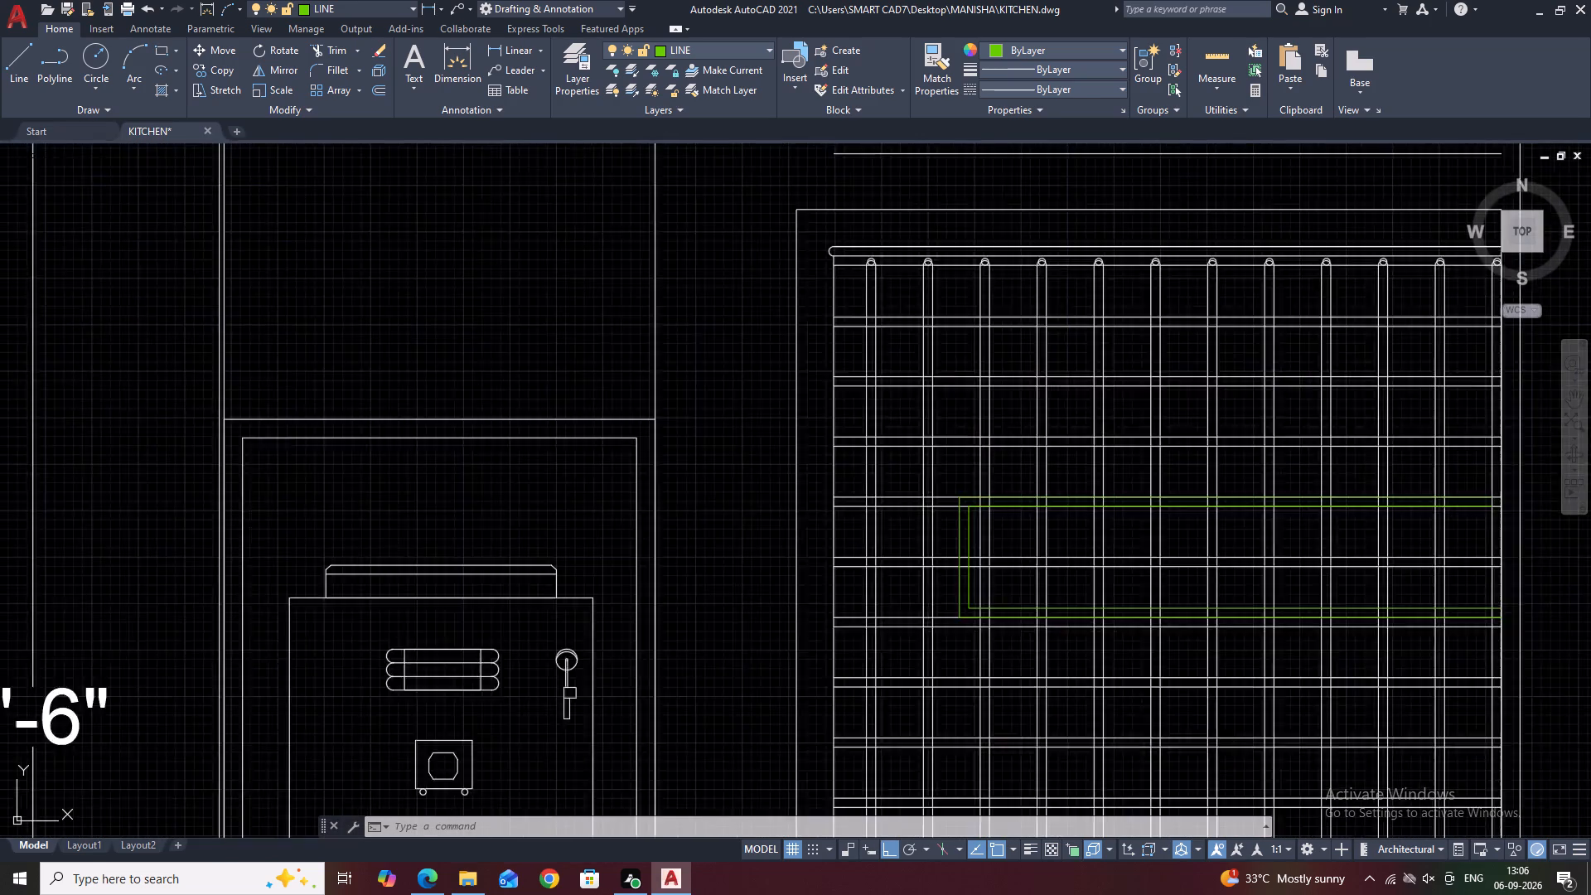
middle_drag(1320, 553, 839, 583)
text(L)
key(space)
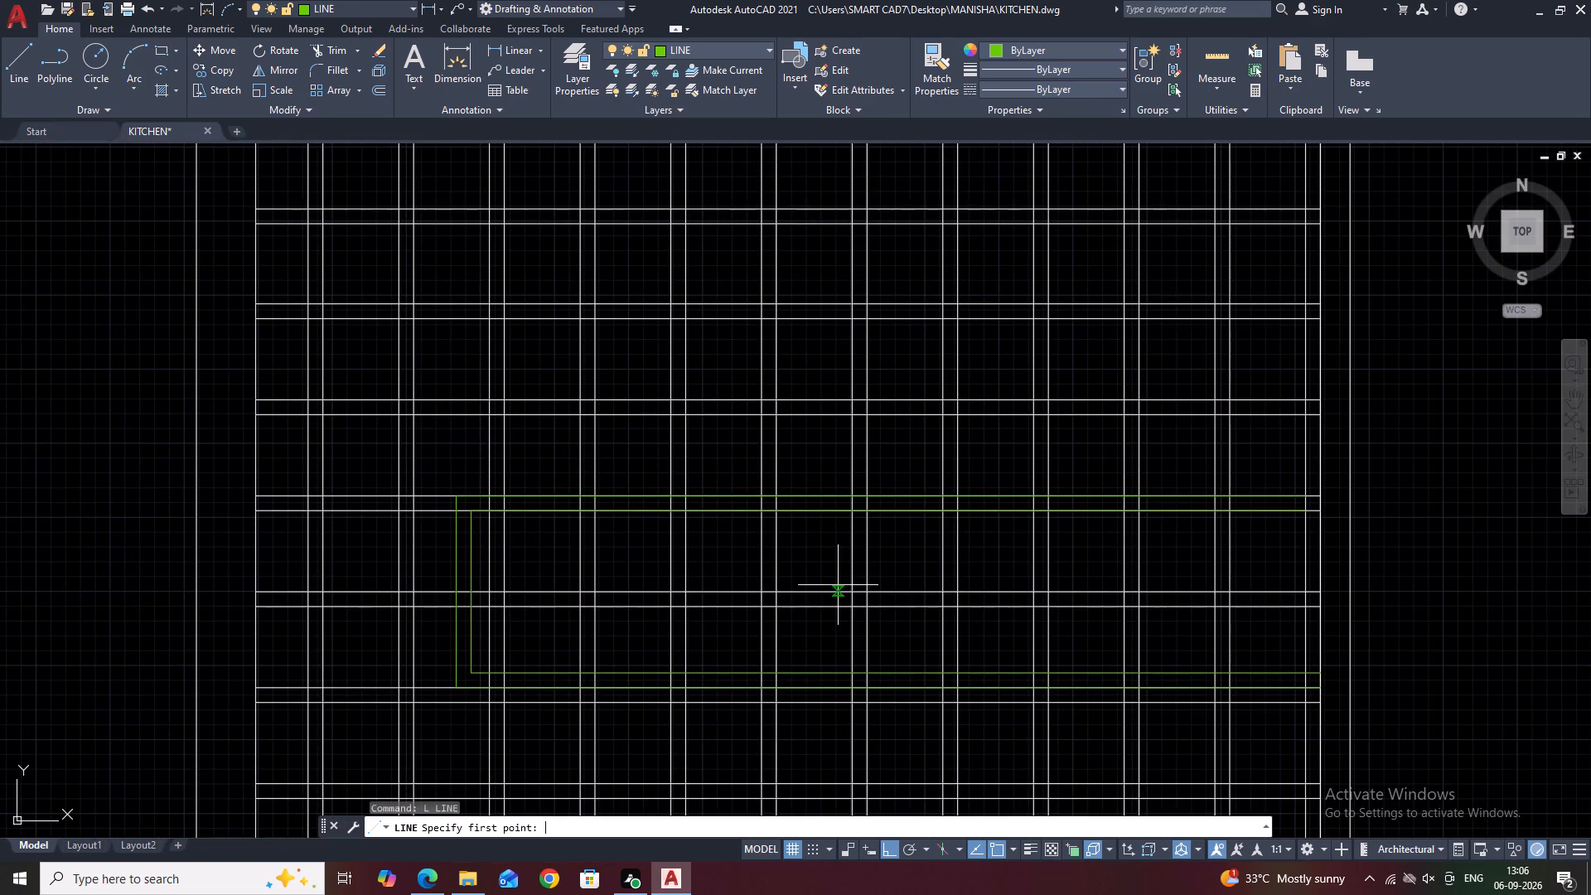
middle_drag(887, 467, 950, 553)
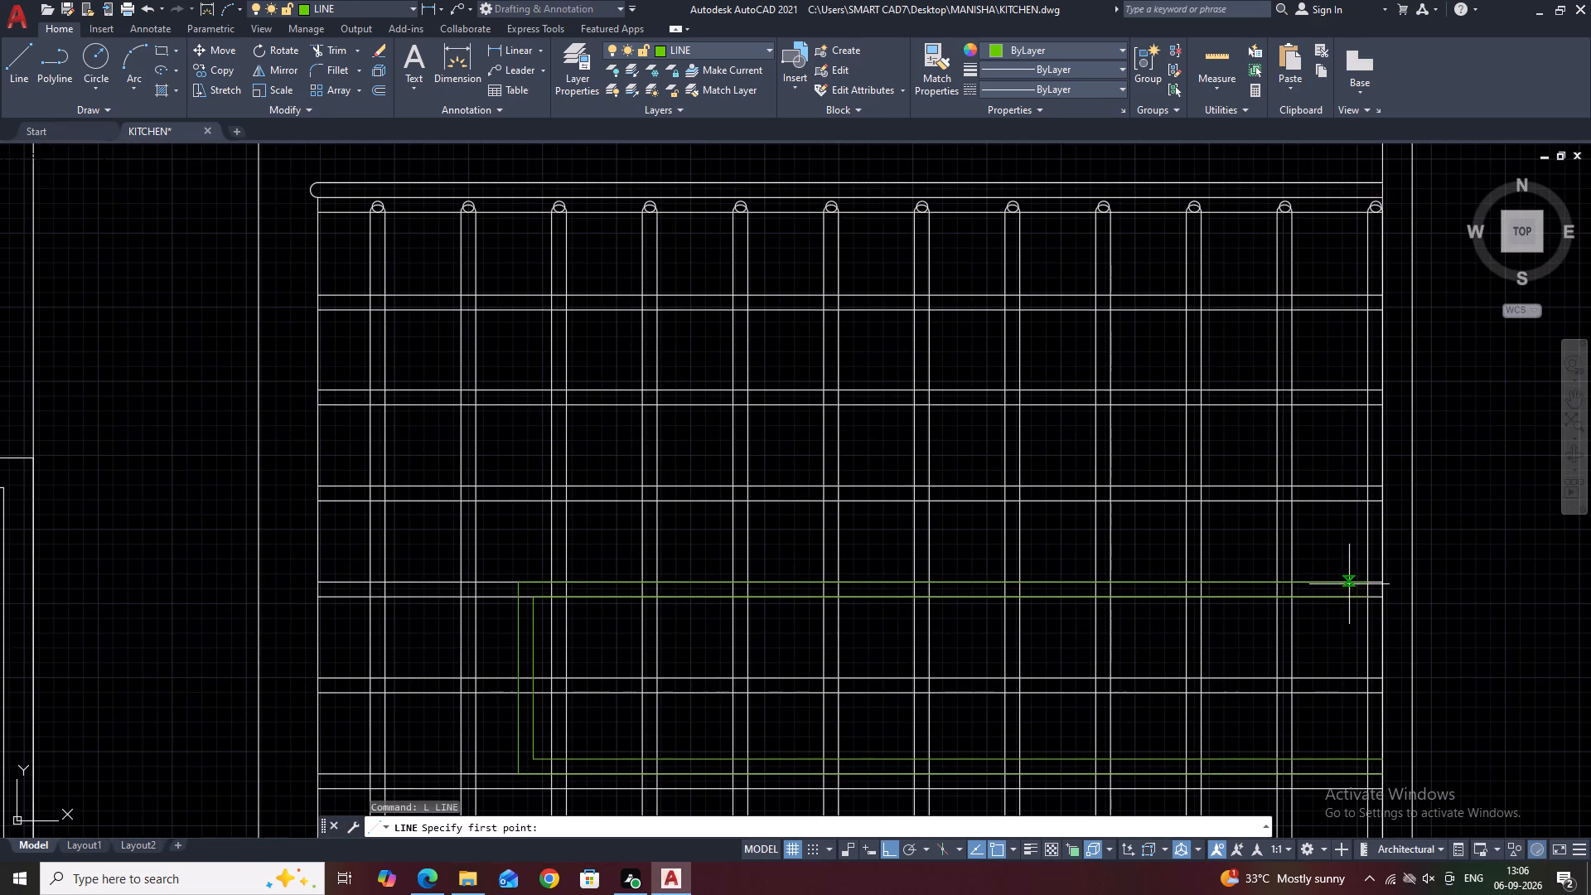
scroll(1381, 699, up, 2)
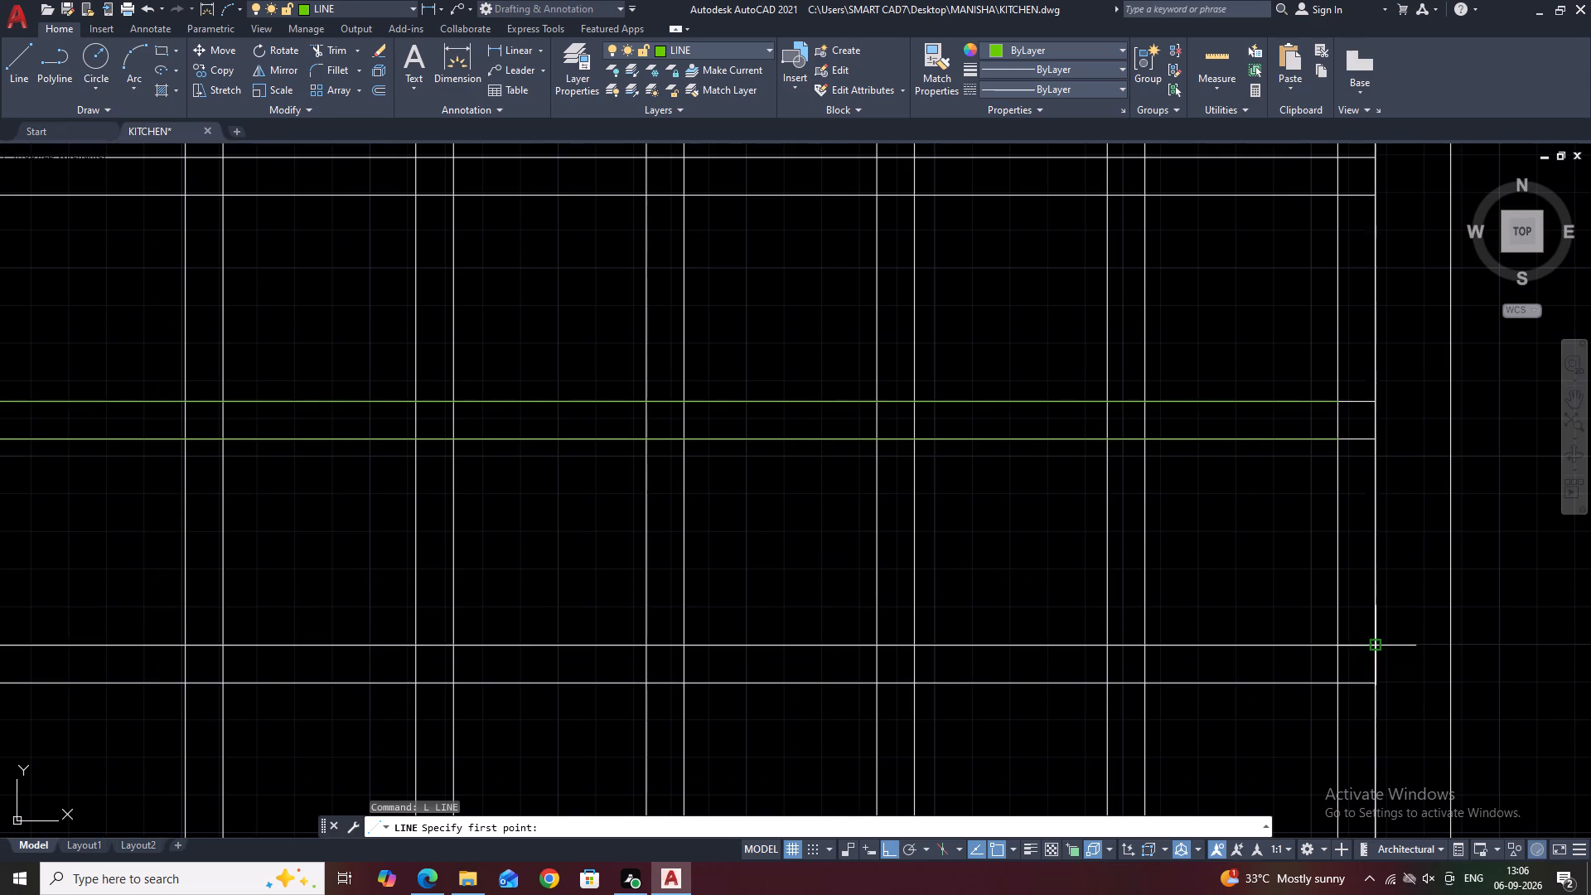
click(1372, 643)
scroll(1191, 605, down, 3)
scroll(601, 612, up, 1)
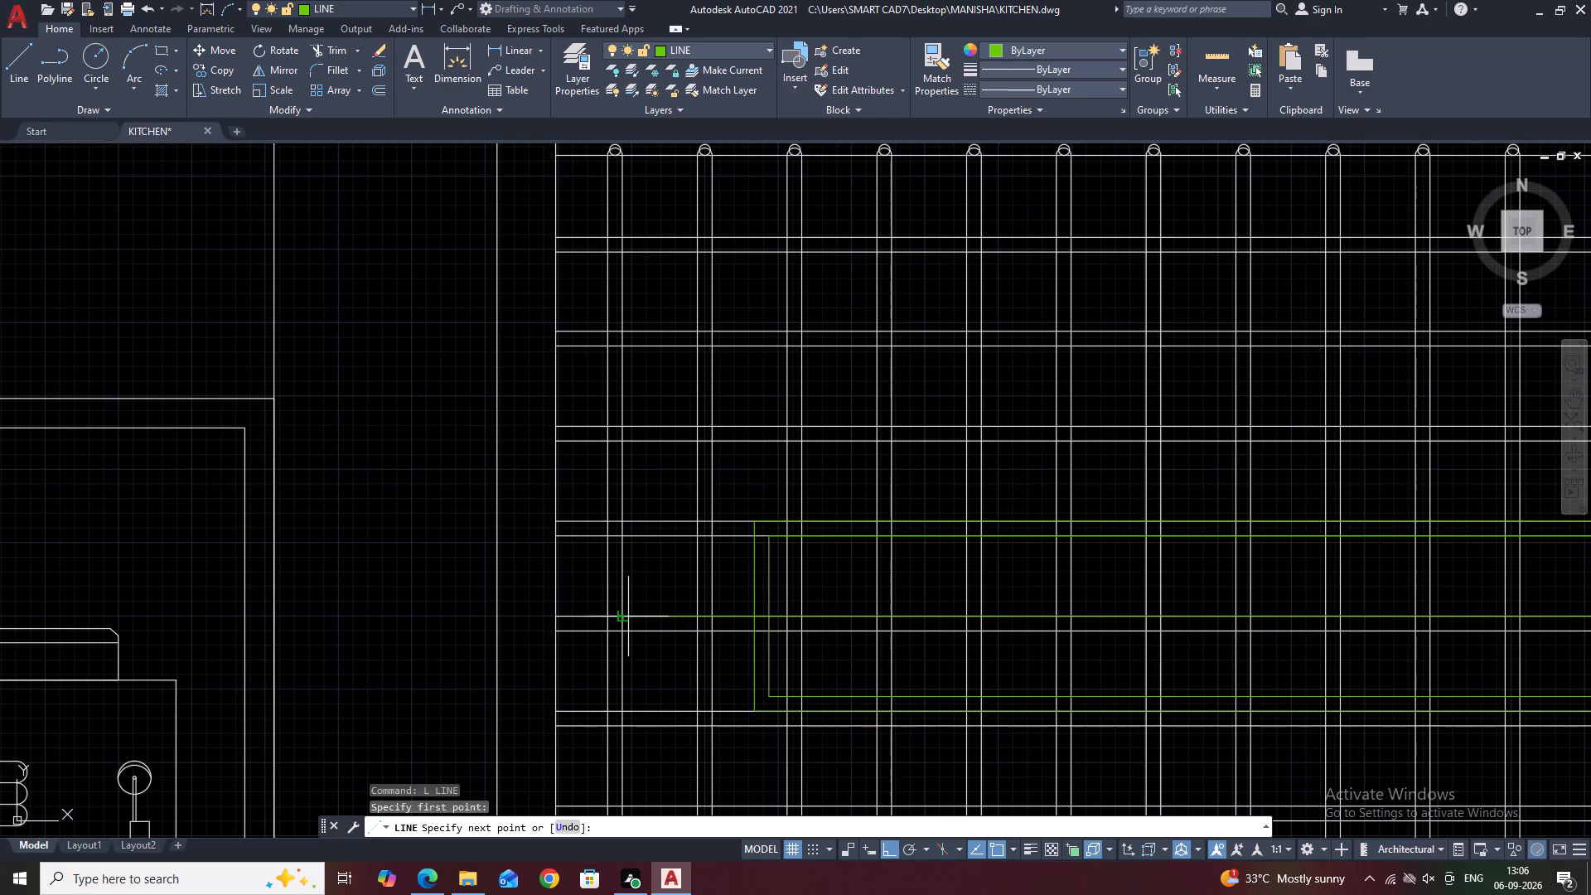
click(641, 618)
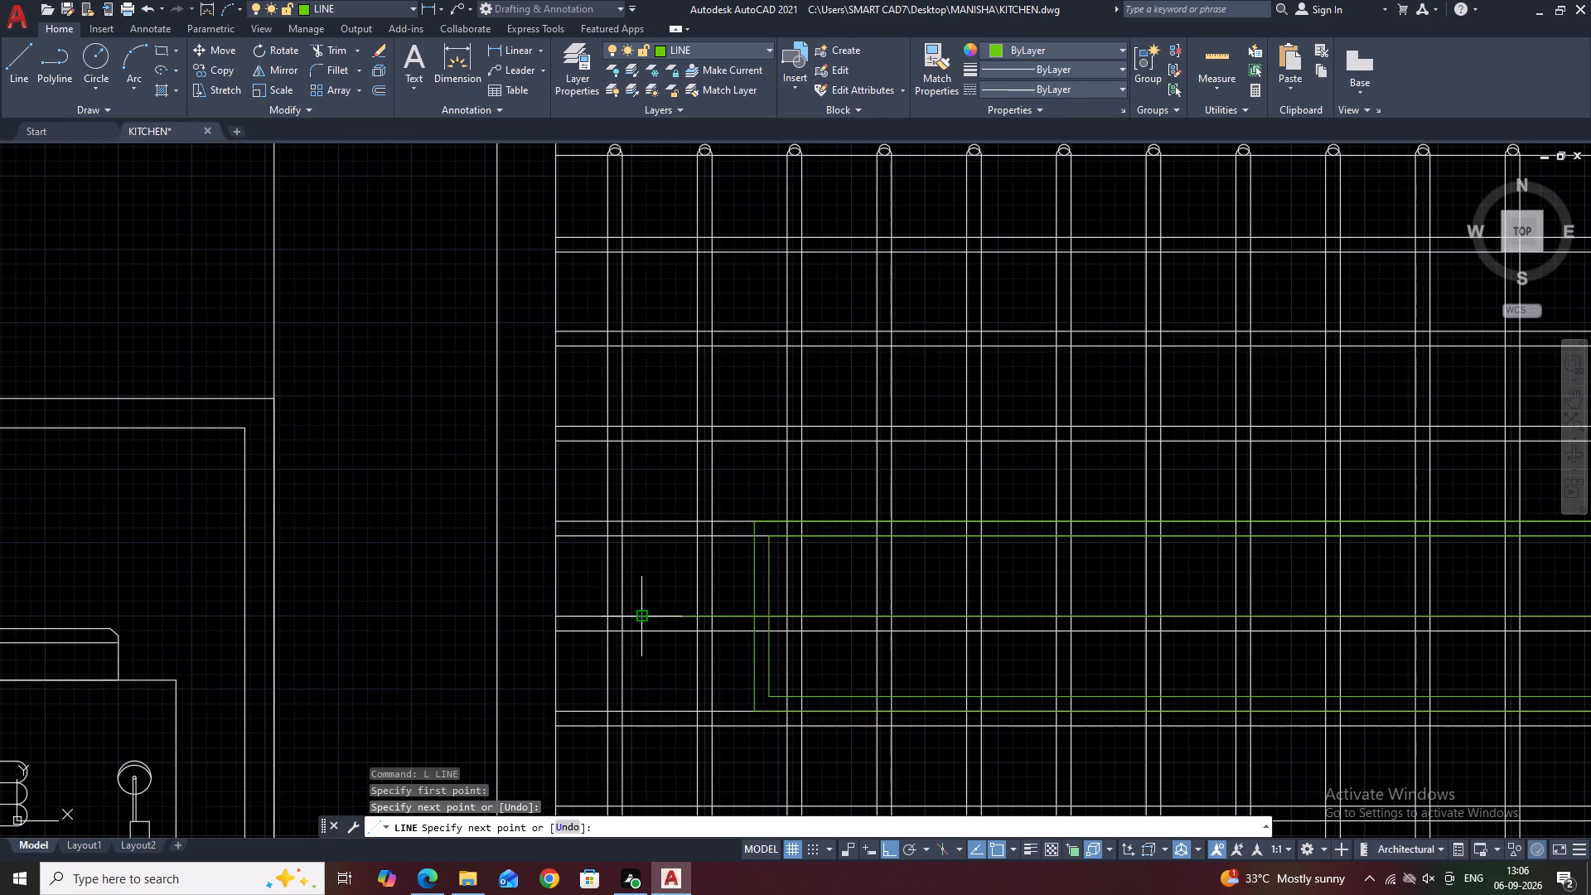
key(Escape)
Offset the green horizontal line at the frame's mid-height downward by 0.5.
click(692, 617)
text(O 0,)
key(BackSpace)
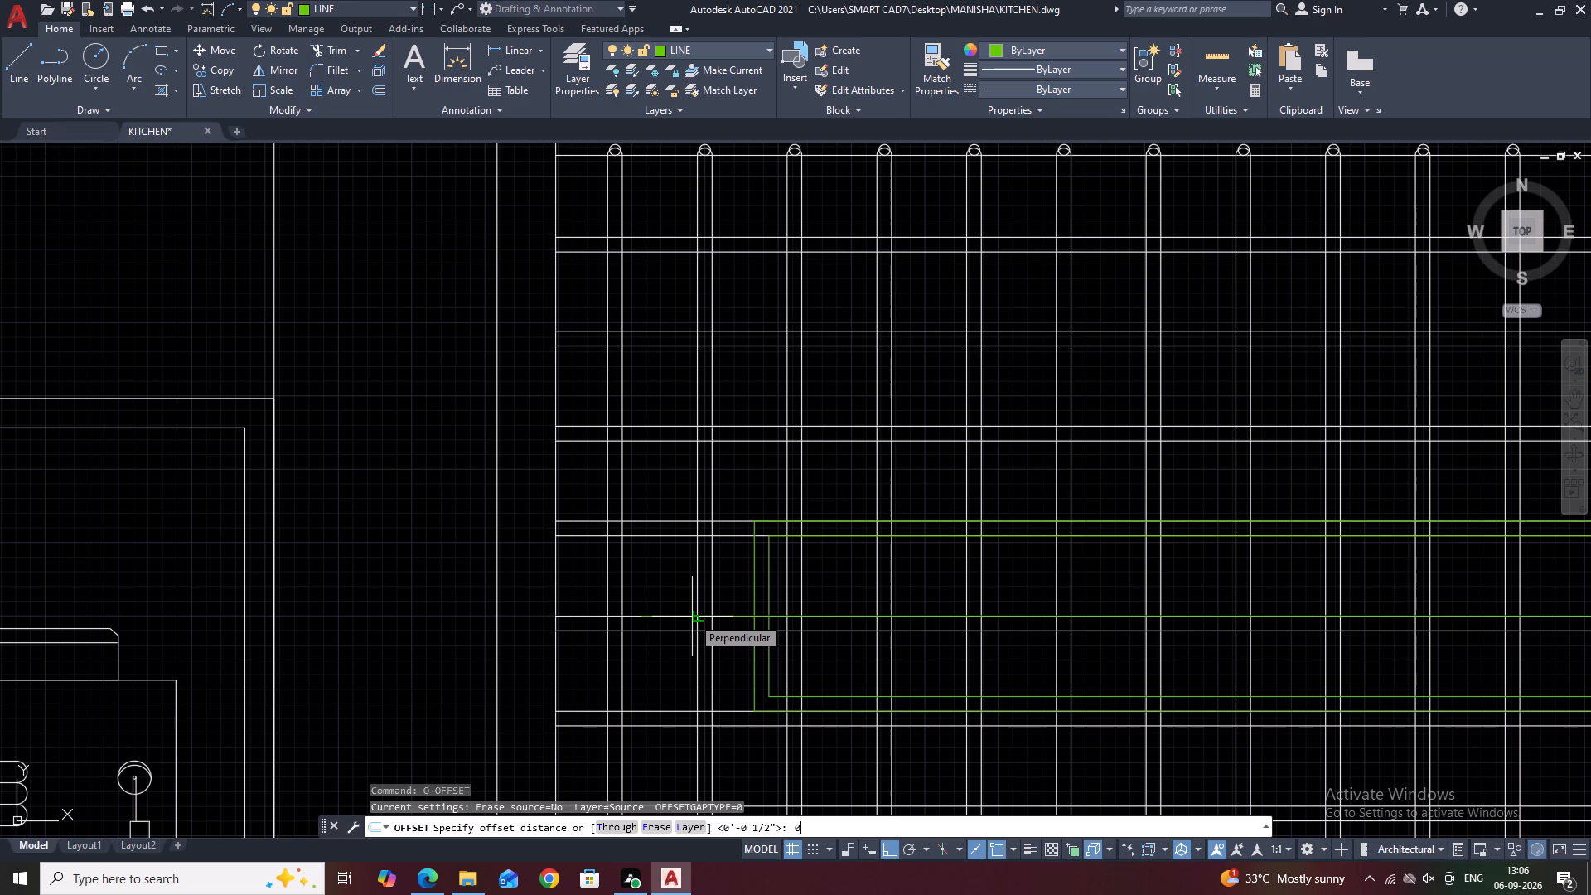
key(period)
text(5)
key(space)
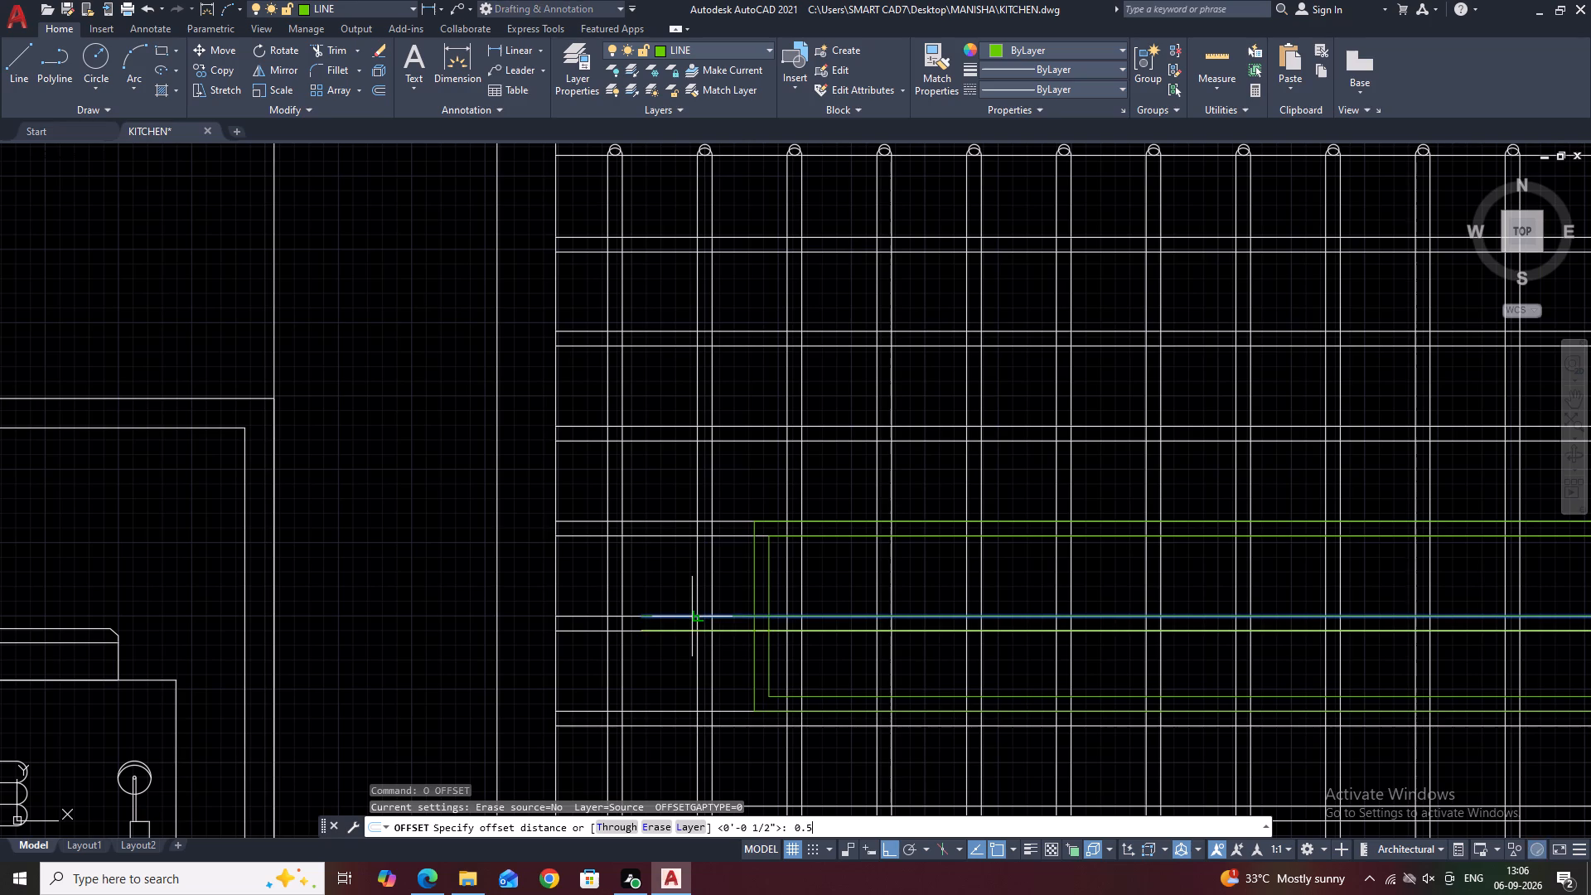
click(686, 632)
middle_drag(810, 469, 686, 524)
key(Escape)
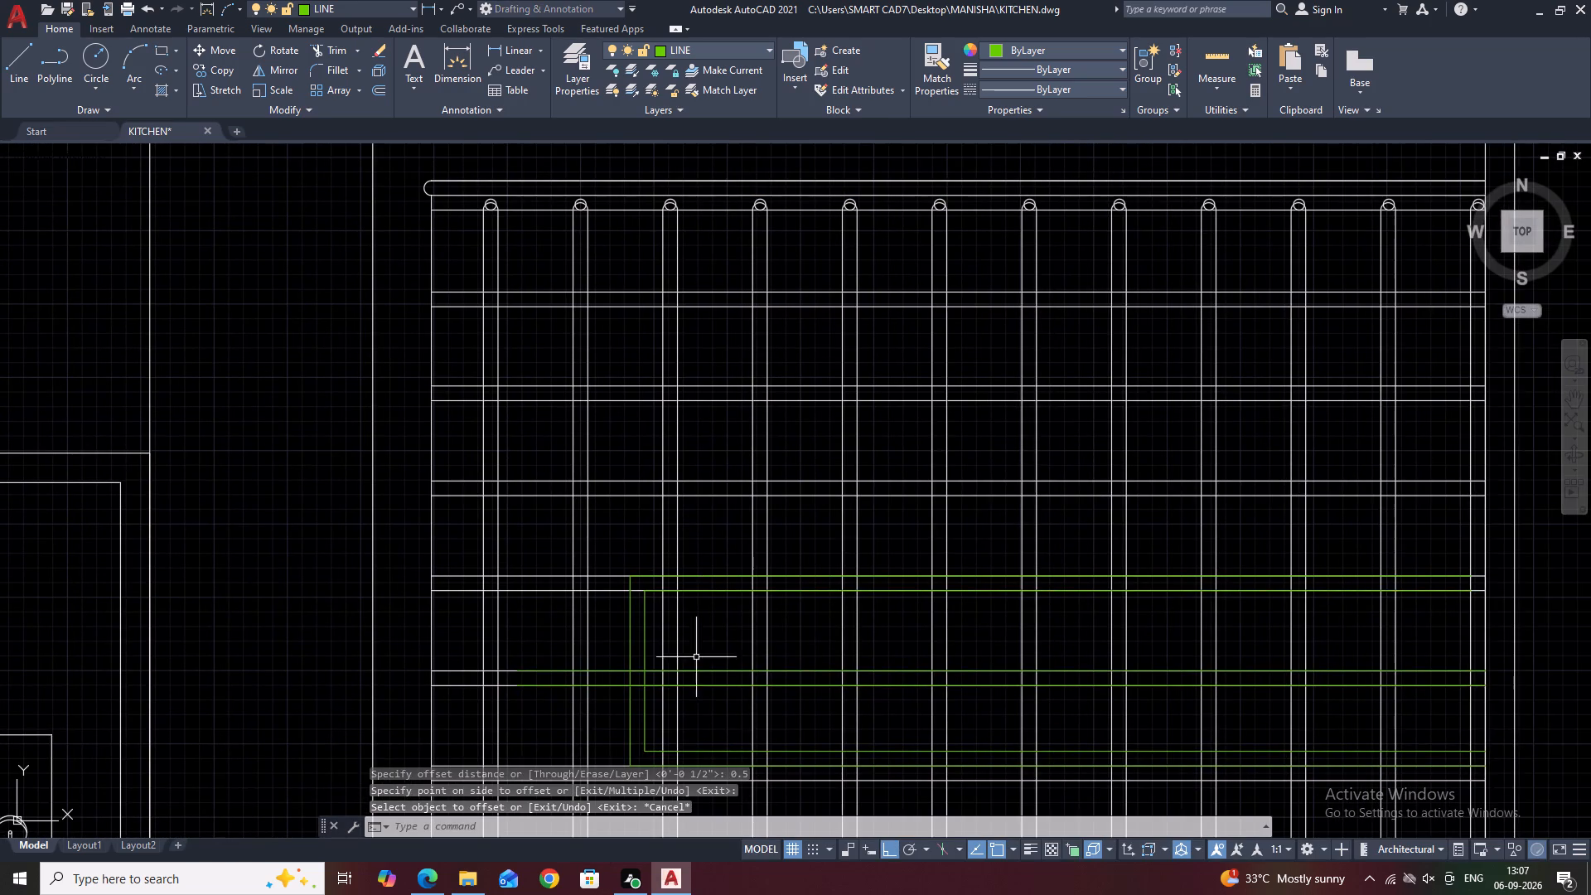
Copy the pair of mid-height green lines straight up two grid rows, onto the horizontal bar above the green frame.
click(713, 670)
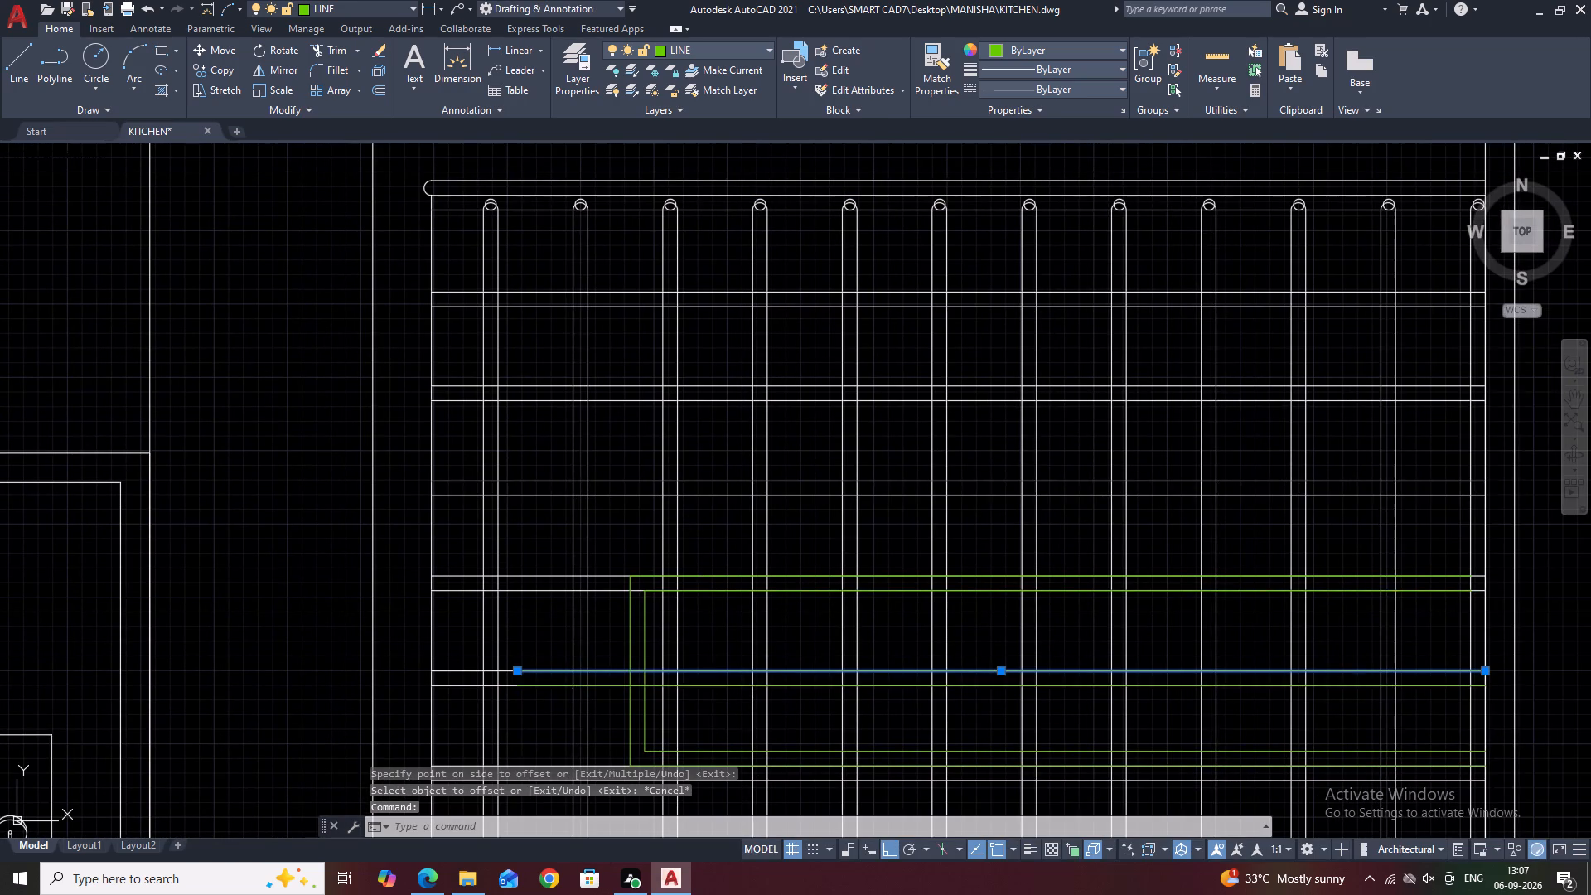
click(713, 685)
middle_drag(858, 523, 732, 557)
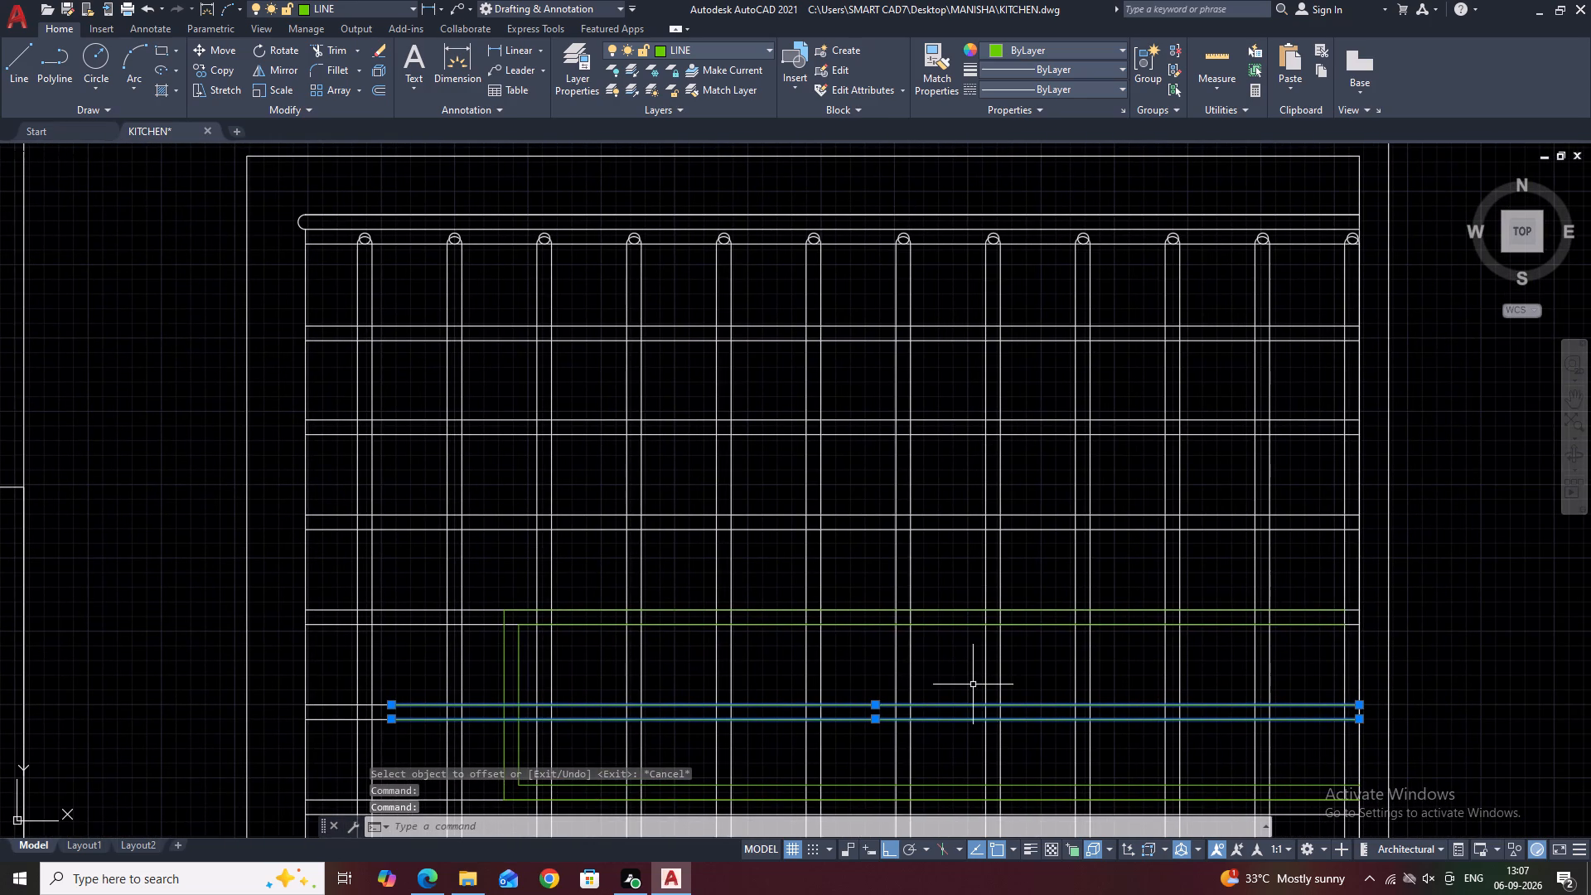
key(c)
key(o)
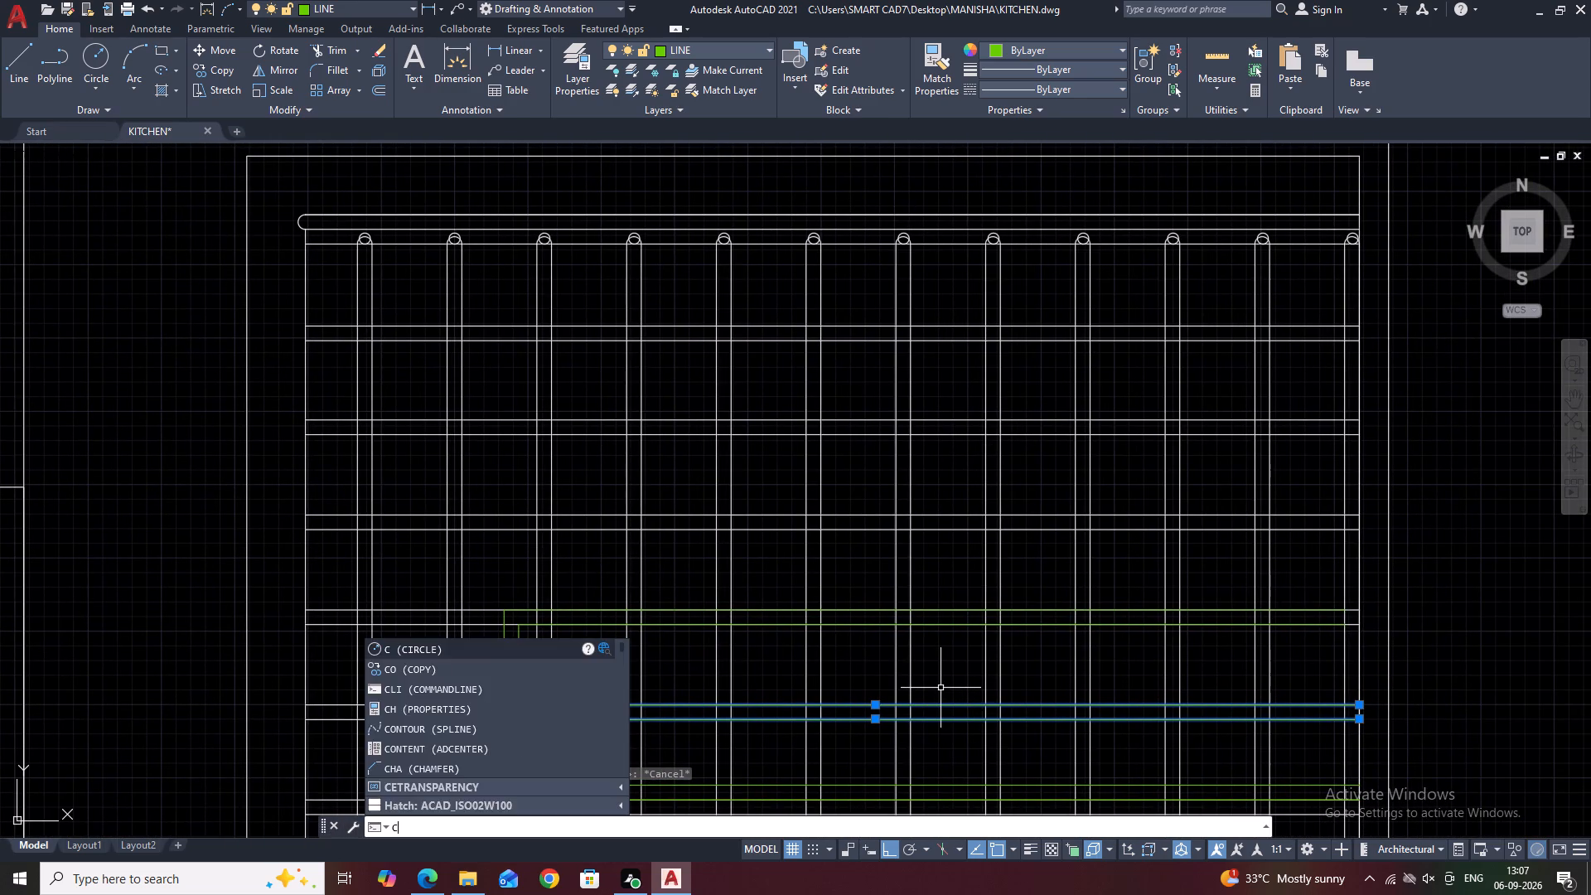
key(space)
click(1358, 704)
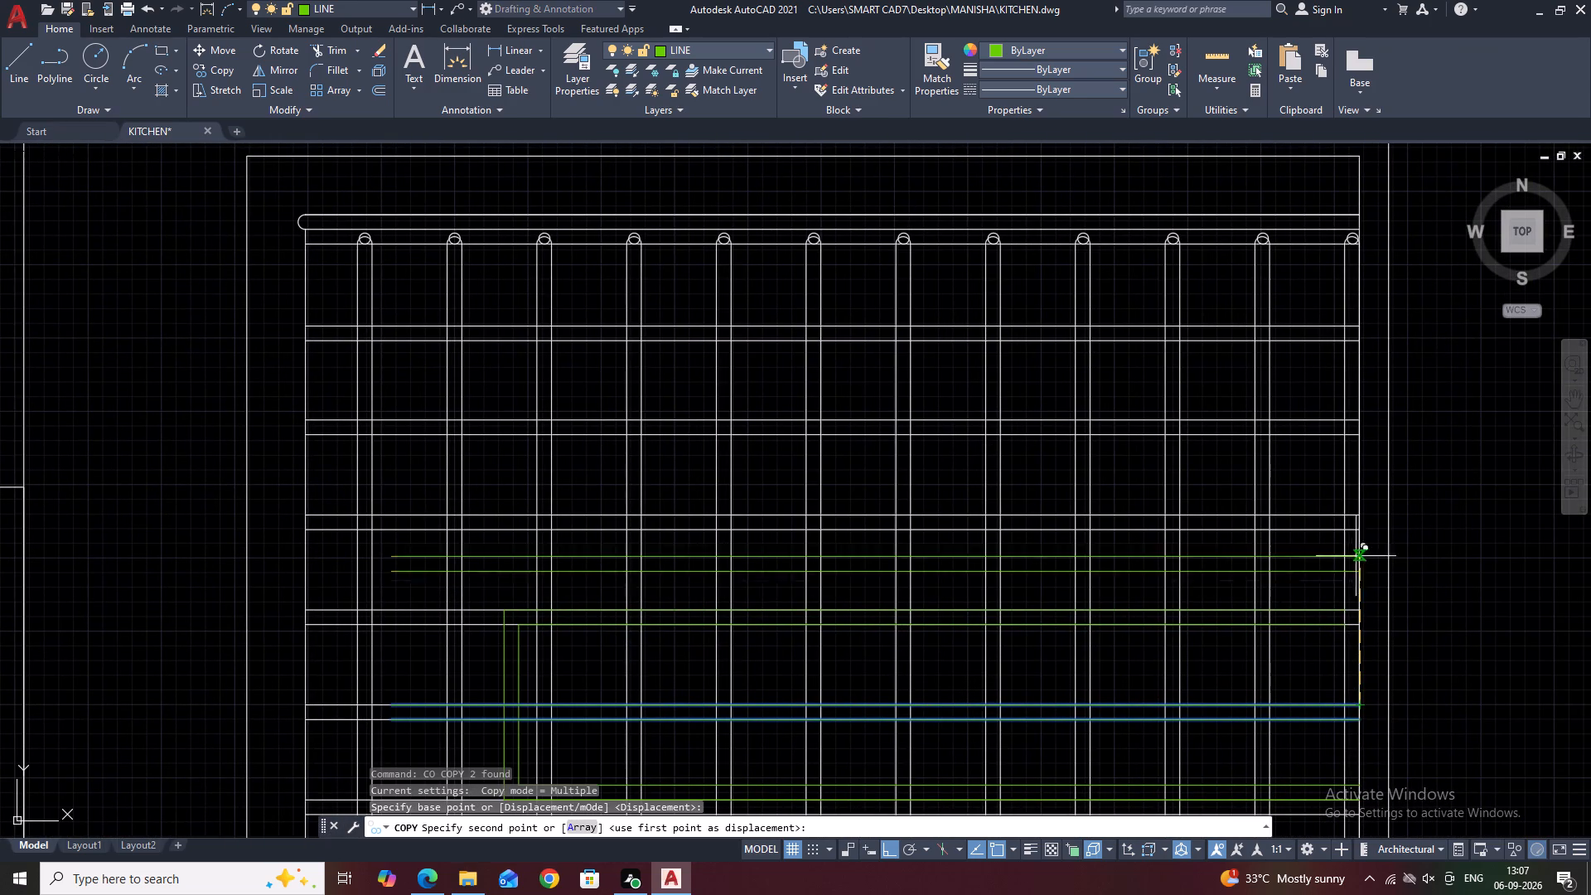
click(1361, 522)
key(Escape)
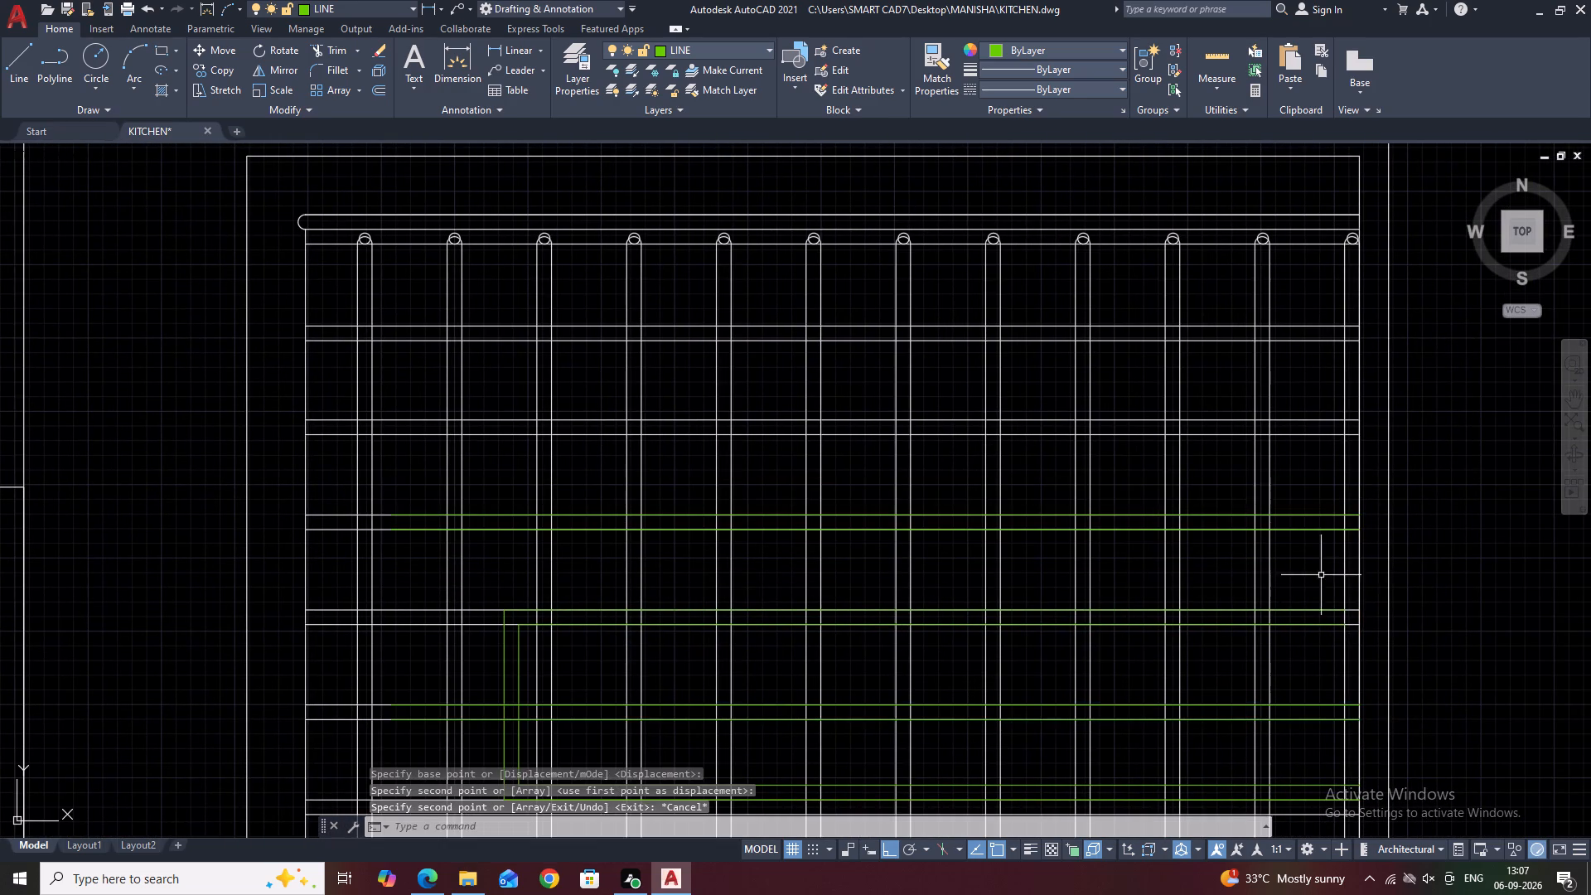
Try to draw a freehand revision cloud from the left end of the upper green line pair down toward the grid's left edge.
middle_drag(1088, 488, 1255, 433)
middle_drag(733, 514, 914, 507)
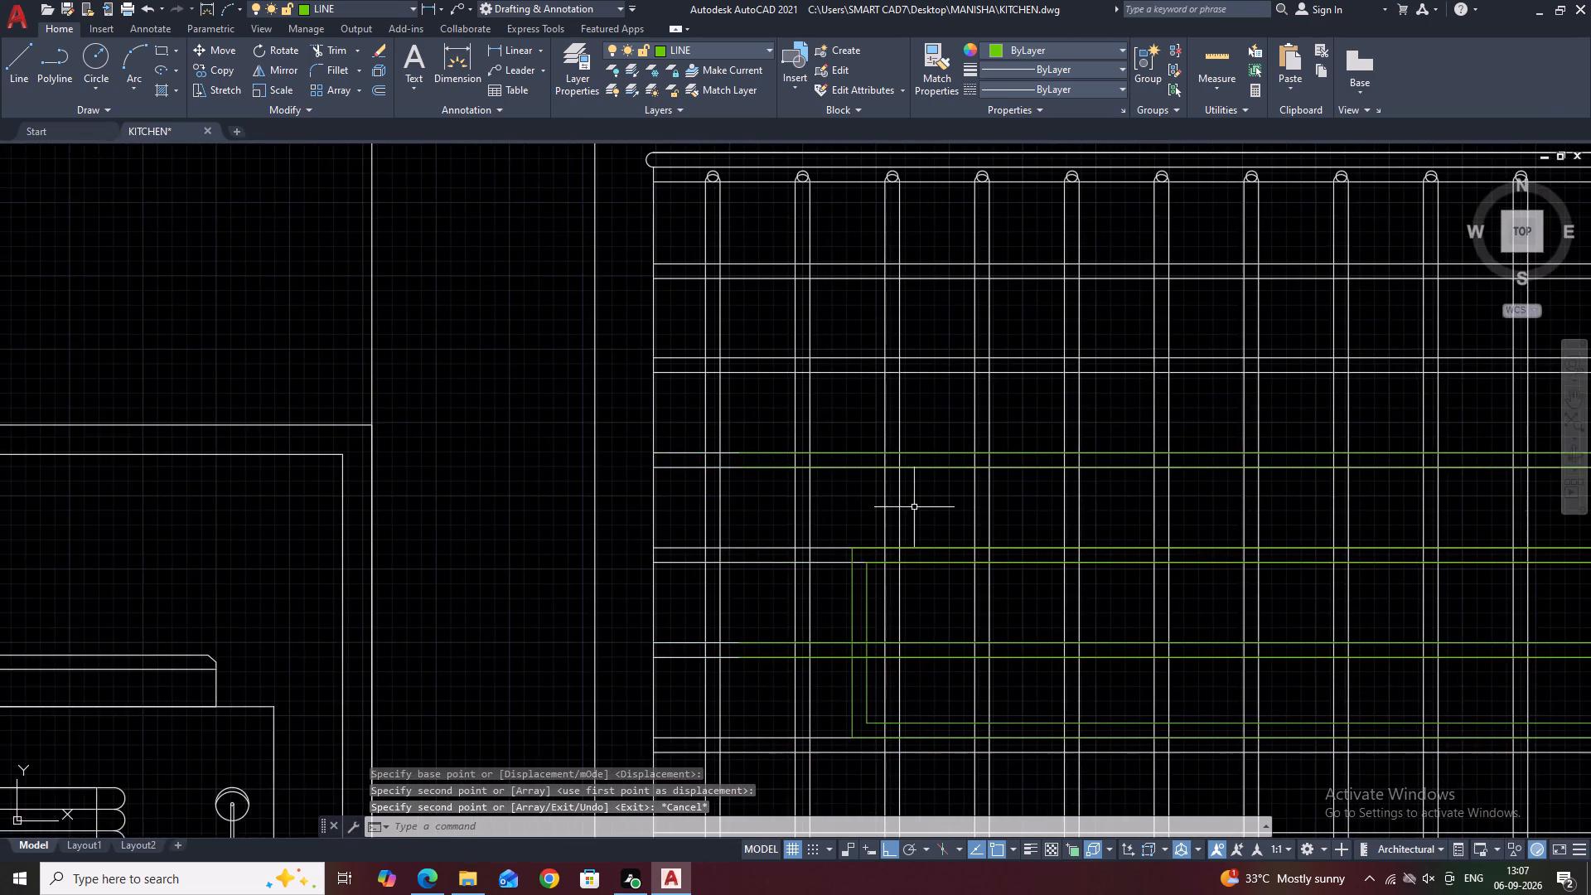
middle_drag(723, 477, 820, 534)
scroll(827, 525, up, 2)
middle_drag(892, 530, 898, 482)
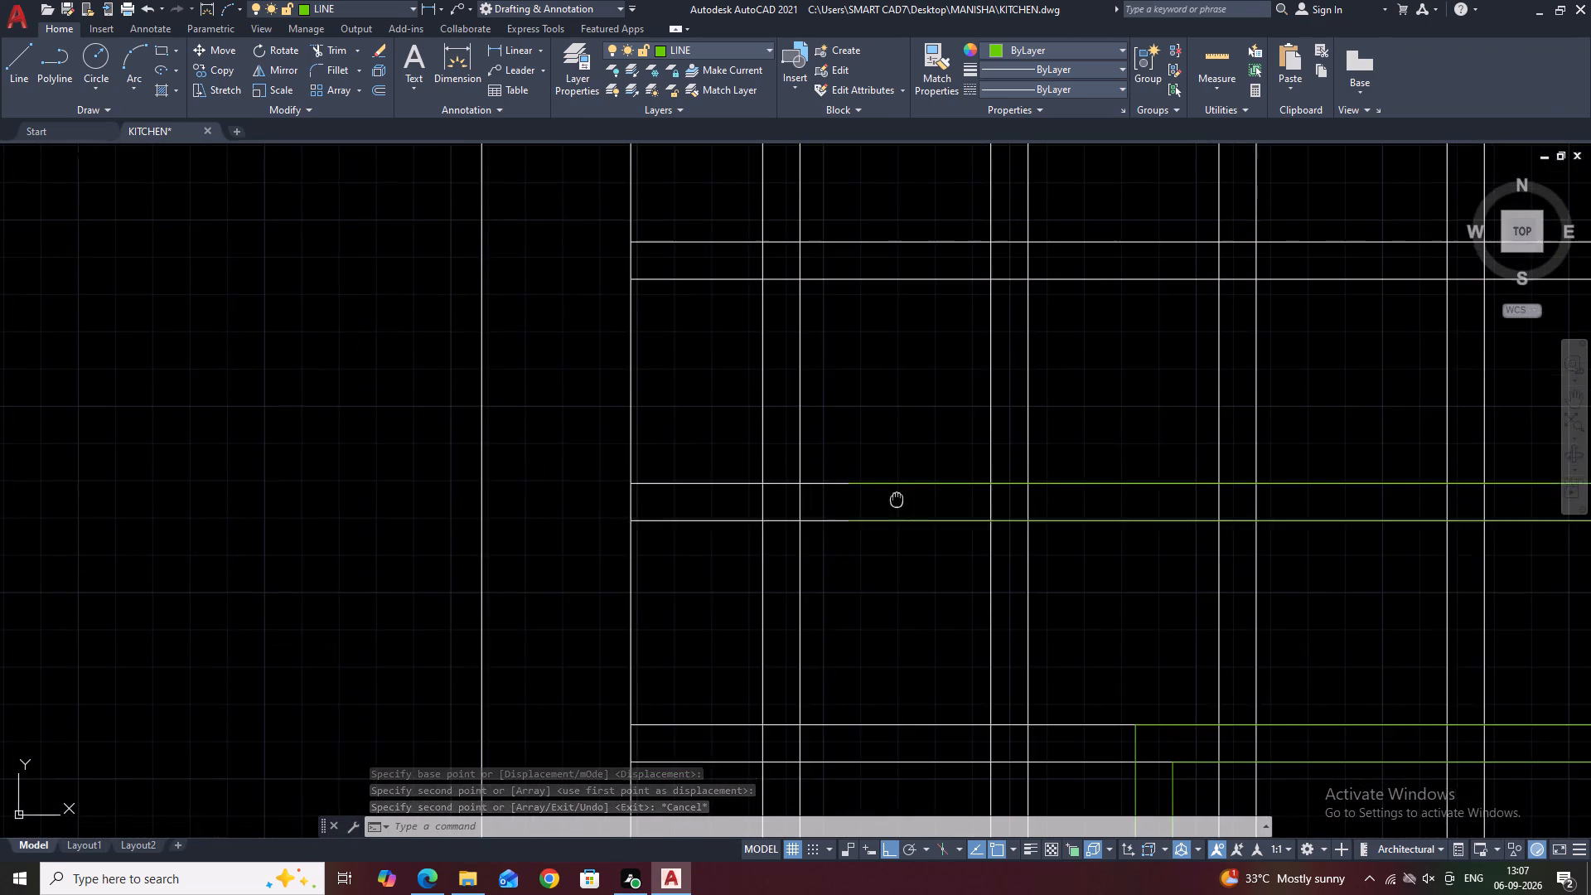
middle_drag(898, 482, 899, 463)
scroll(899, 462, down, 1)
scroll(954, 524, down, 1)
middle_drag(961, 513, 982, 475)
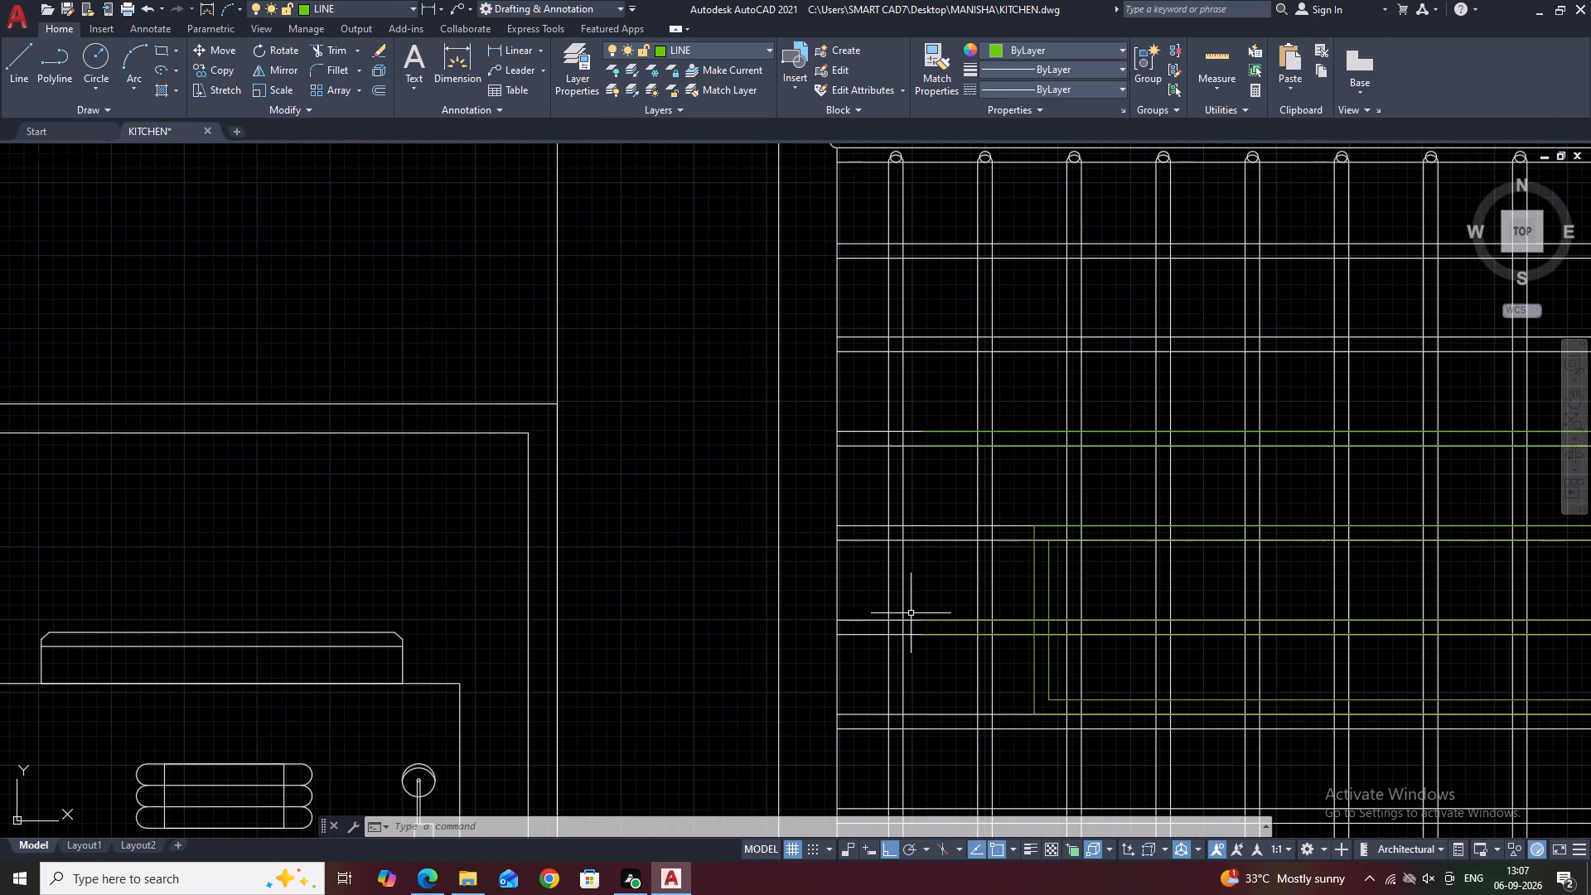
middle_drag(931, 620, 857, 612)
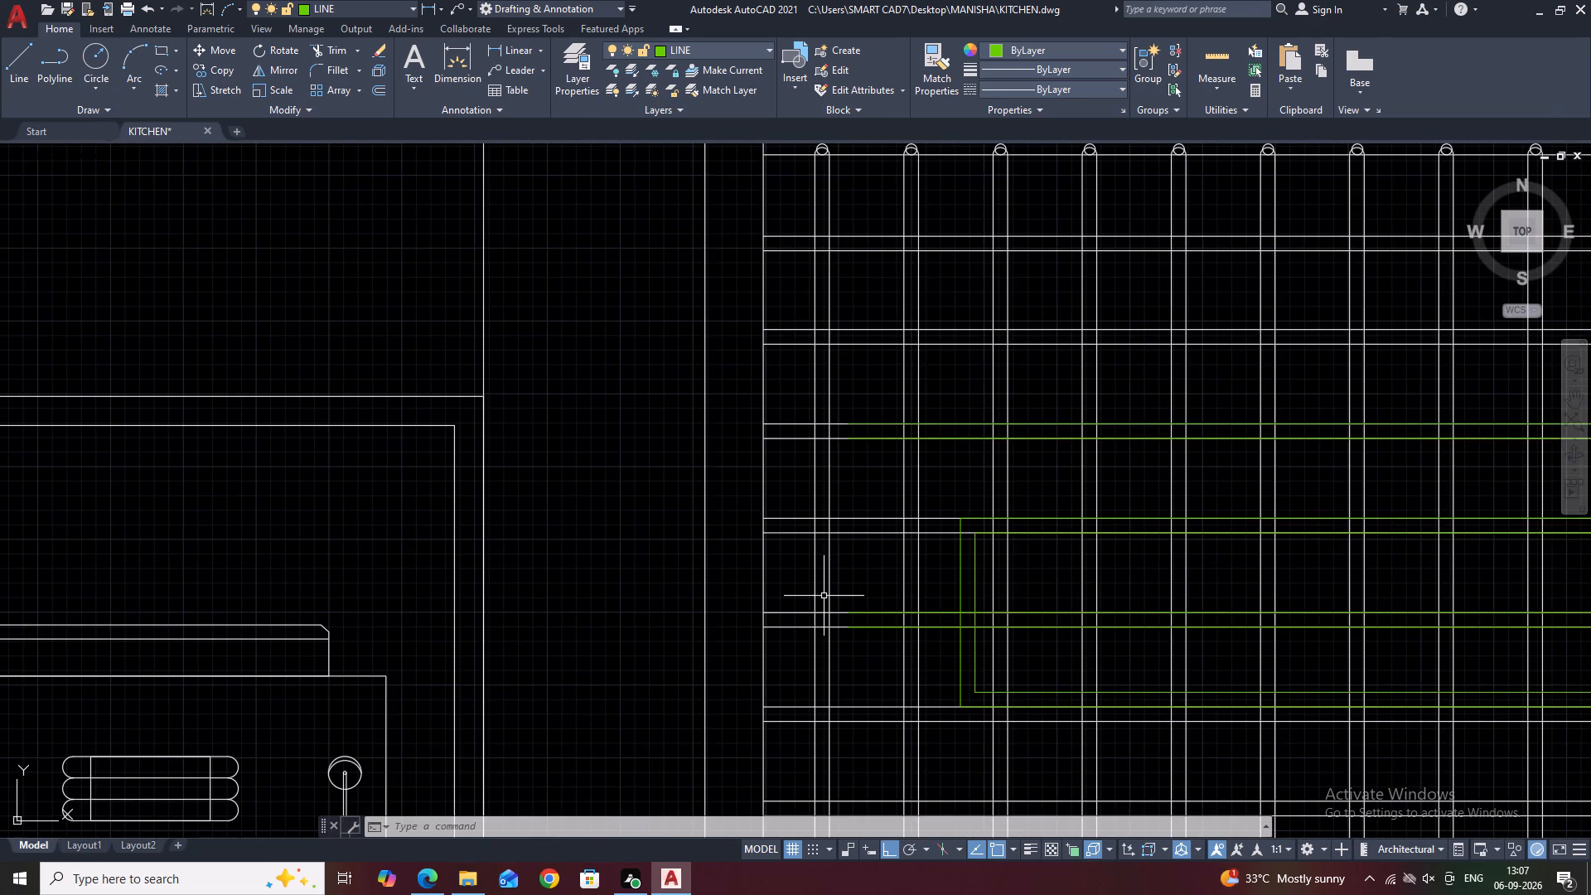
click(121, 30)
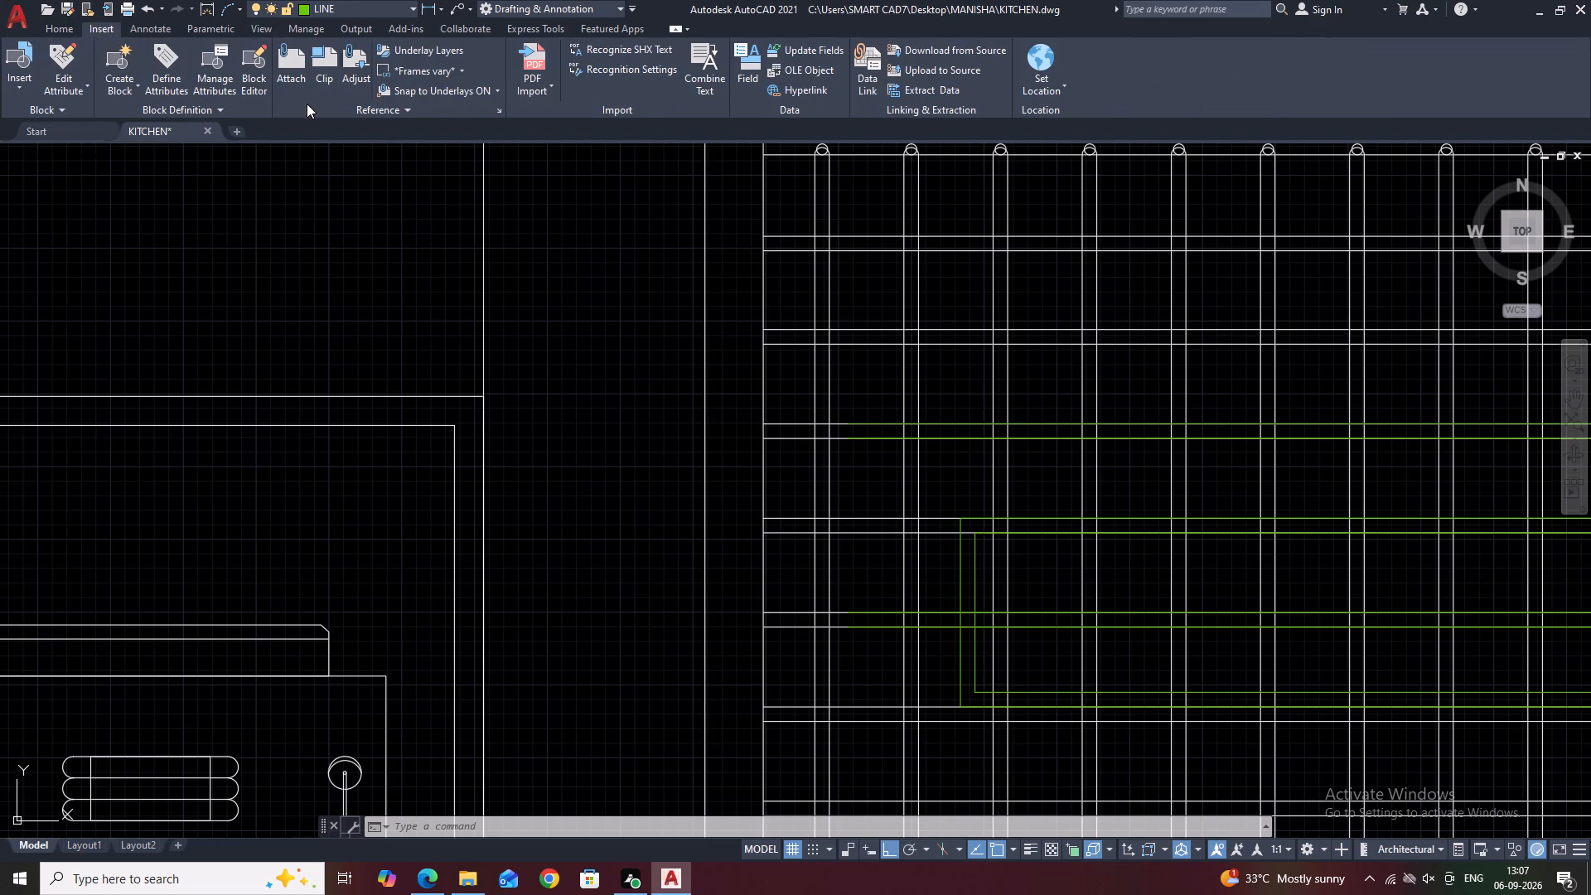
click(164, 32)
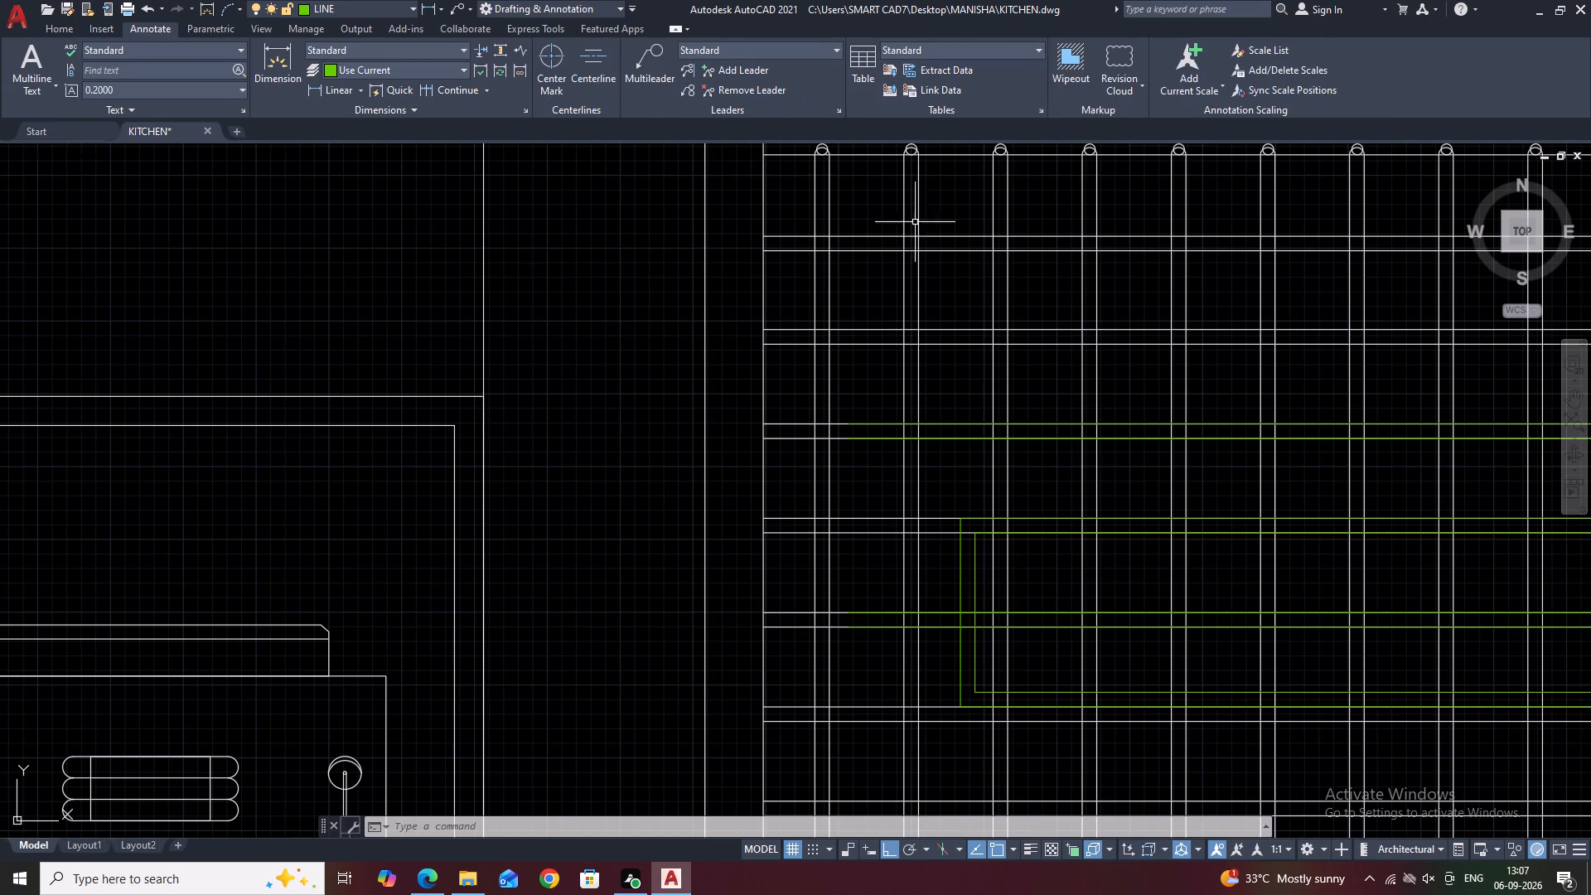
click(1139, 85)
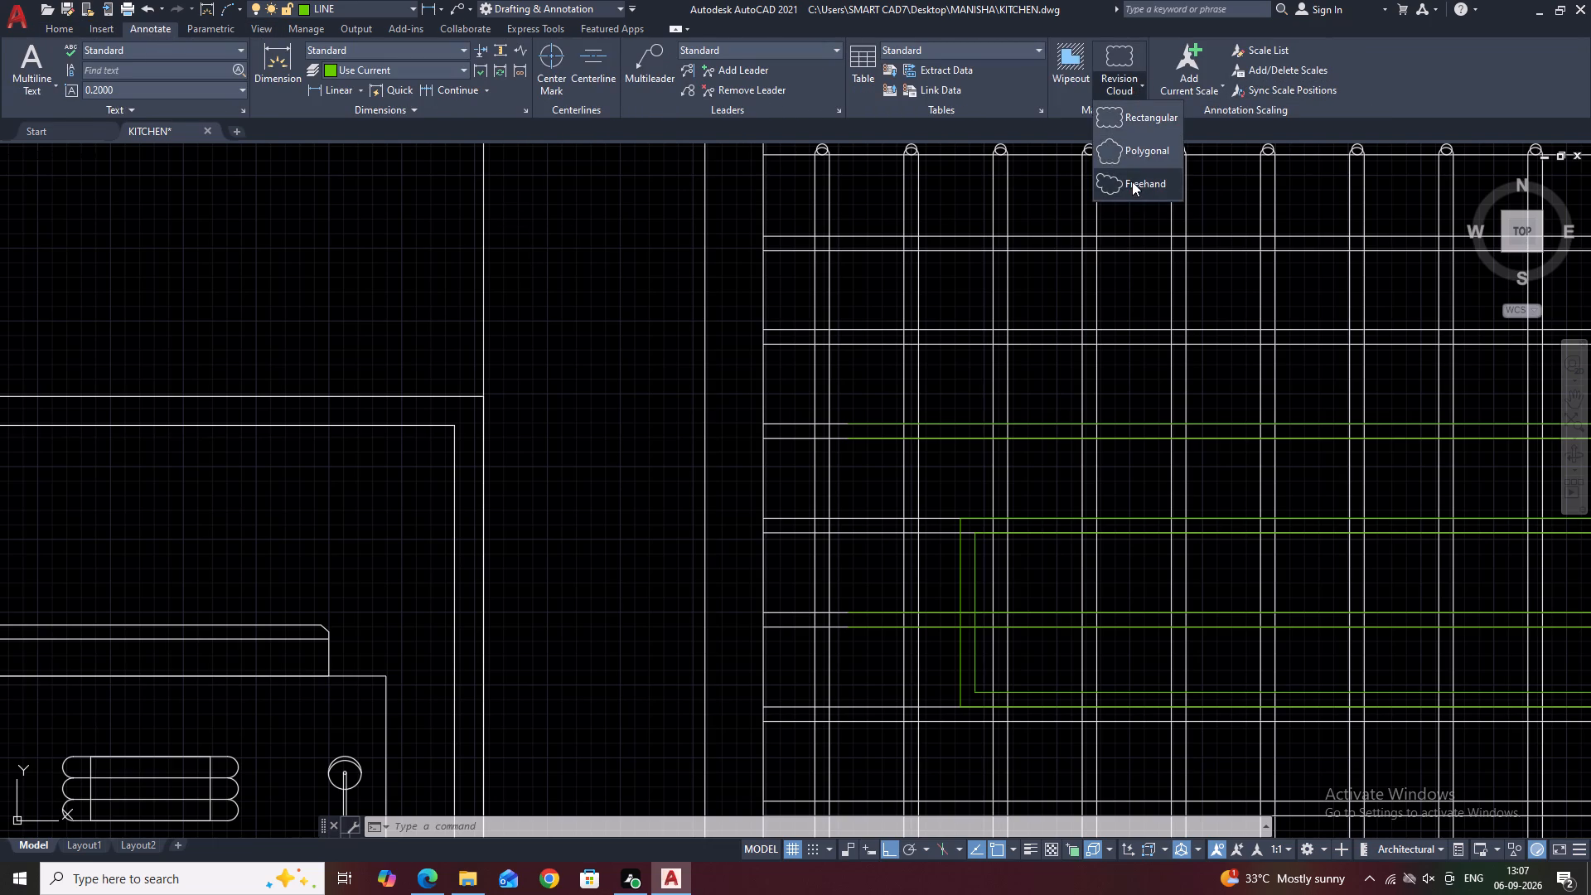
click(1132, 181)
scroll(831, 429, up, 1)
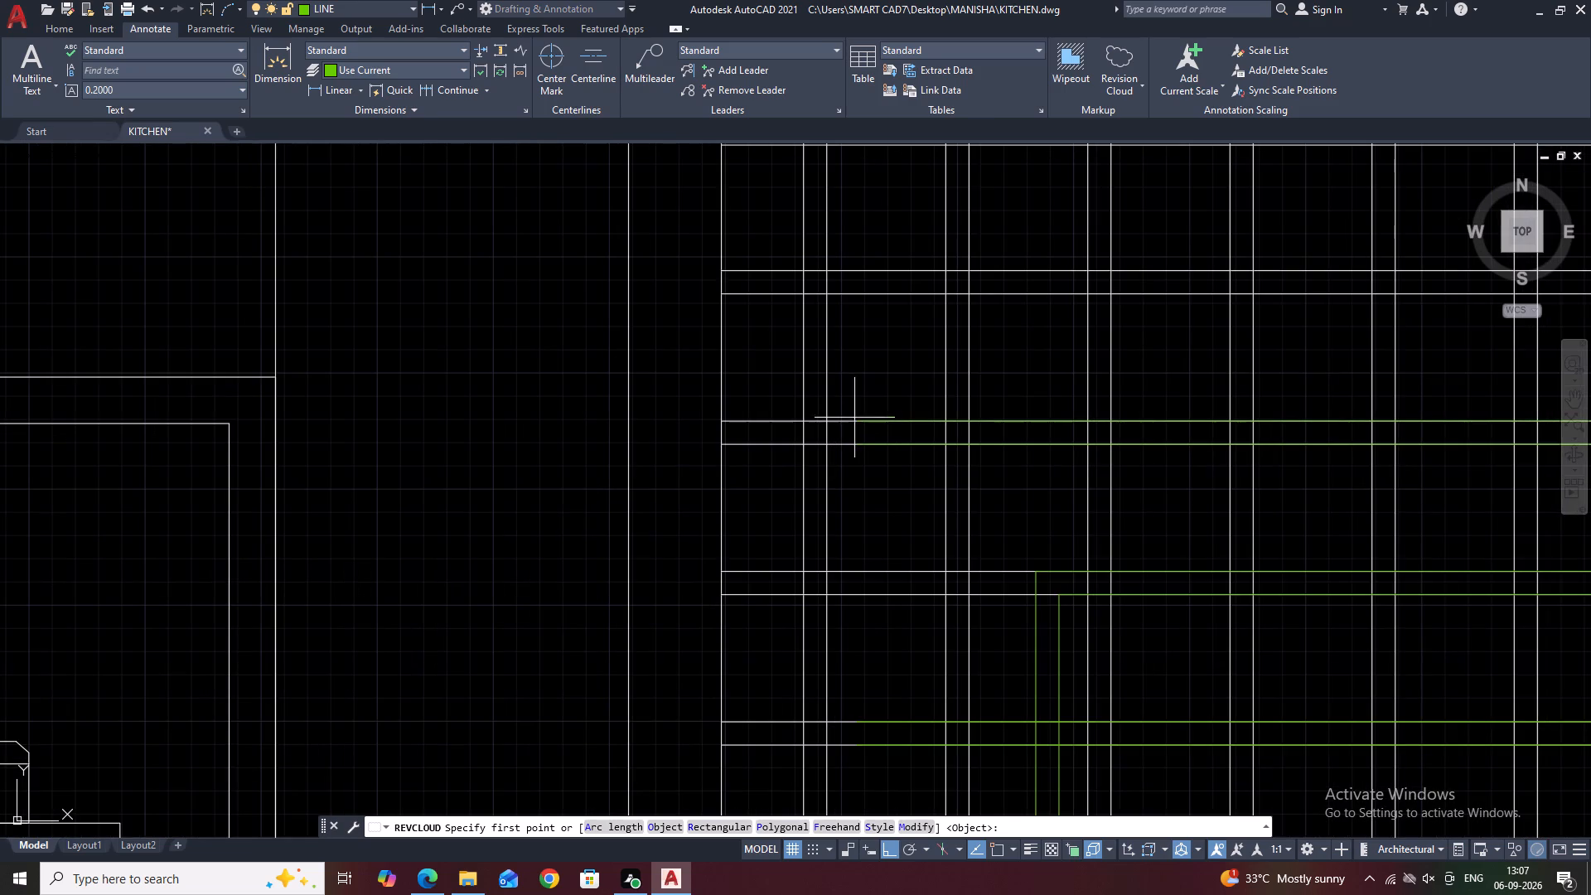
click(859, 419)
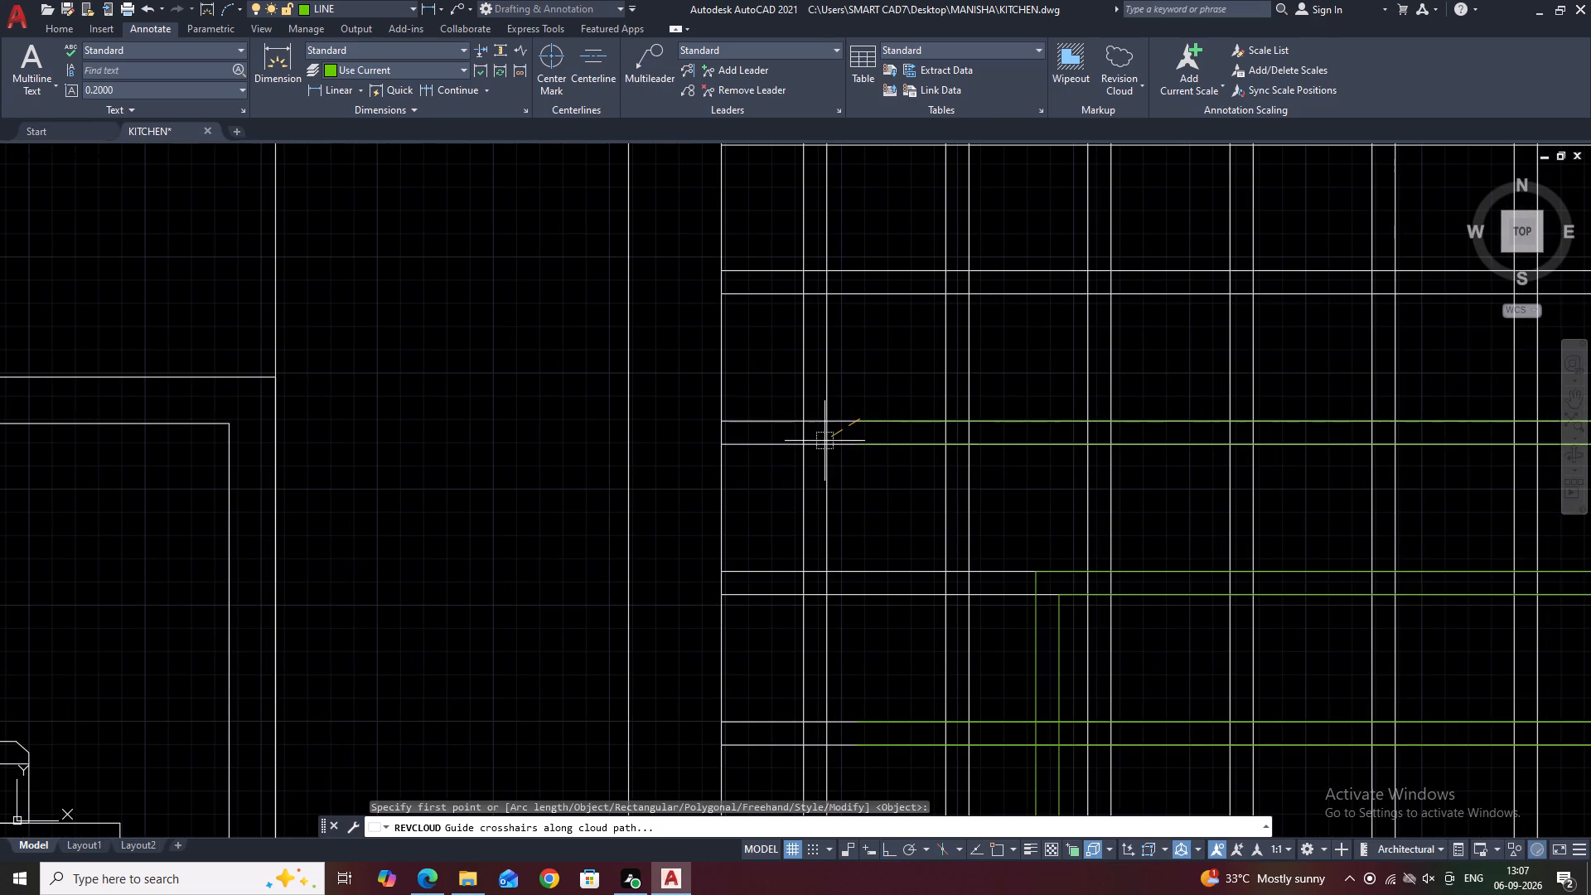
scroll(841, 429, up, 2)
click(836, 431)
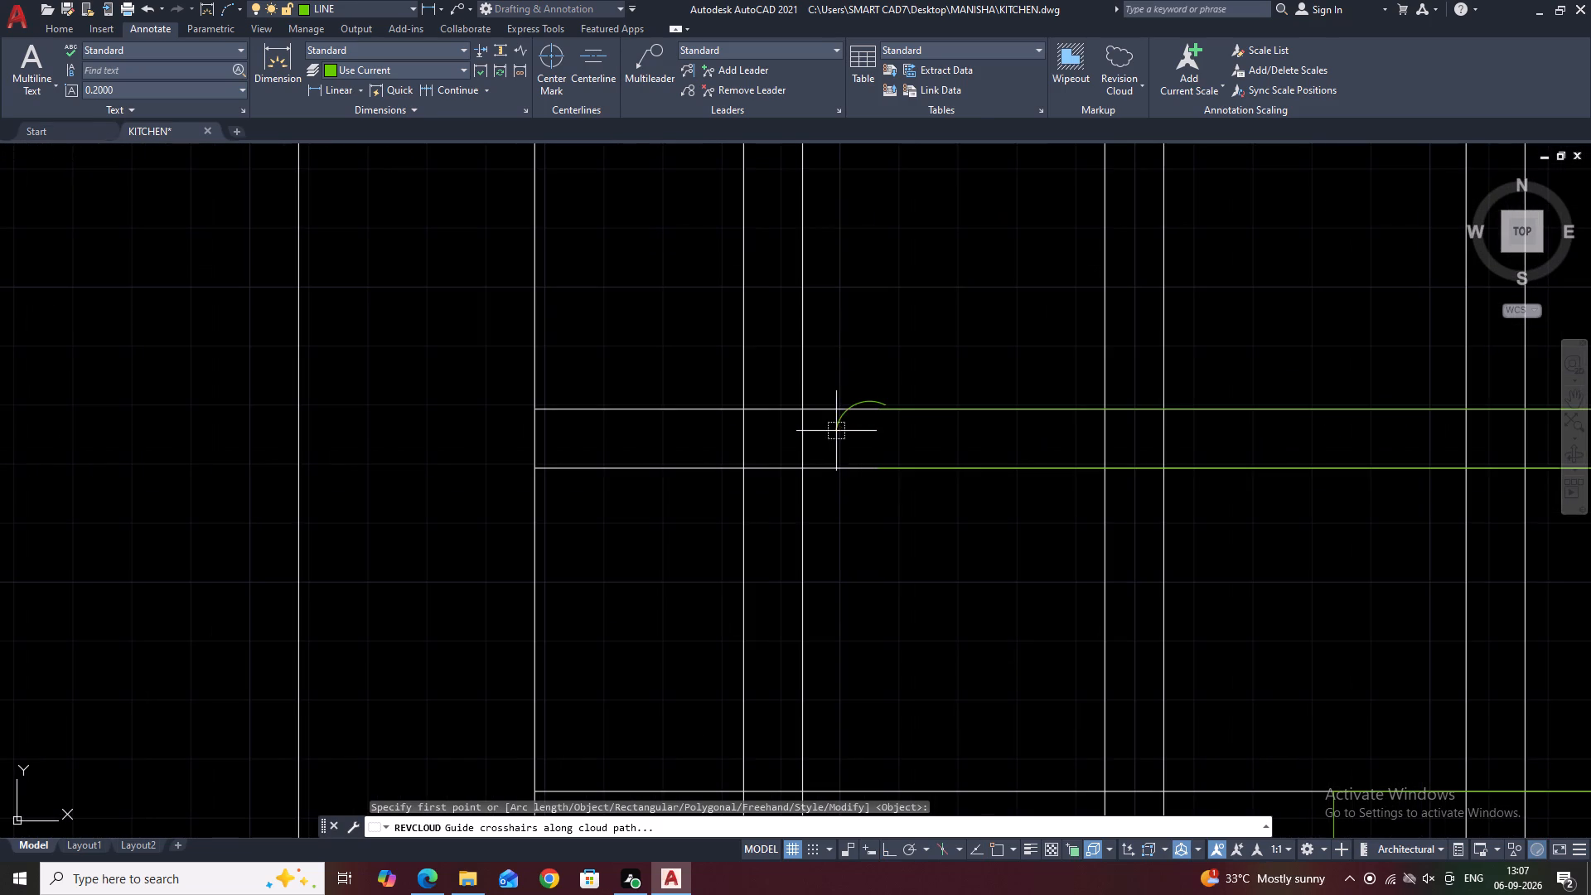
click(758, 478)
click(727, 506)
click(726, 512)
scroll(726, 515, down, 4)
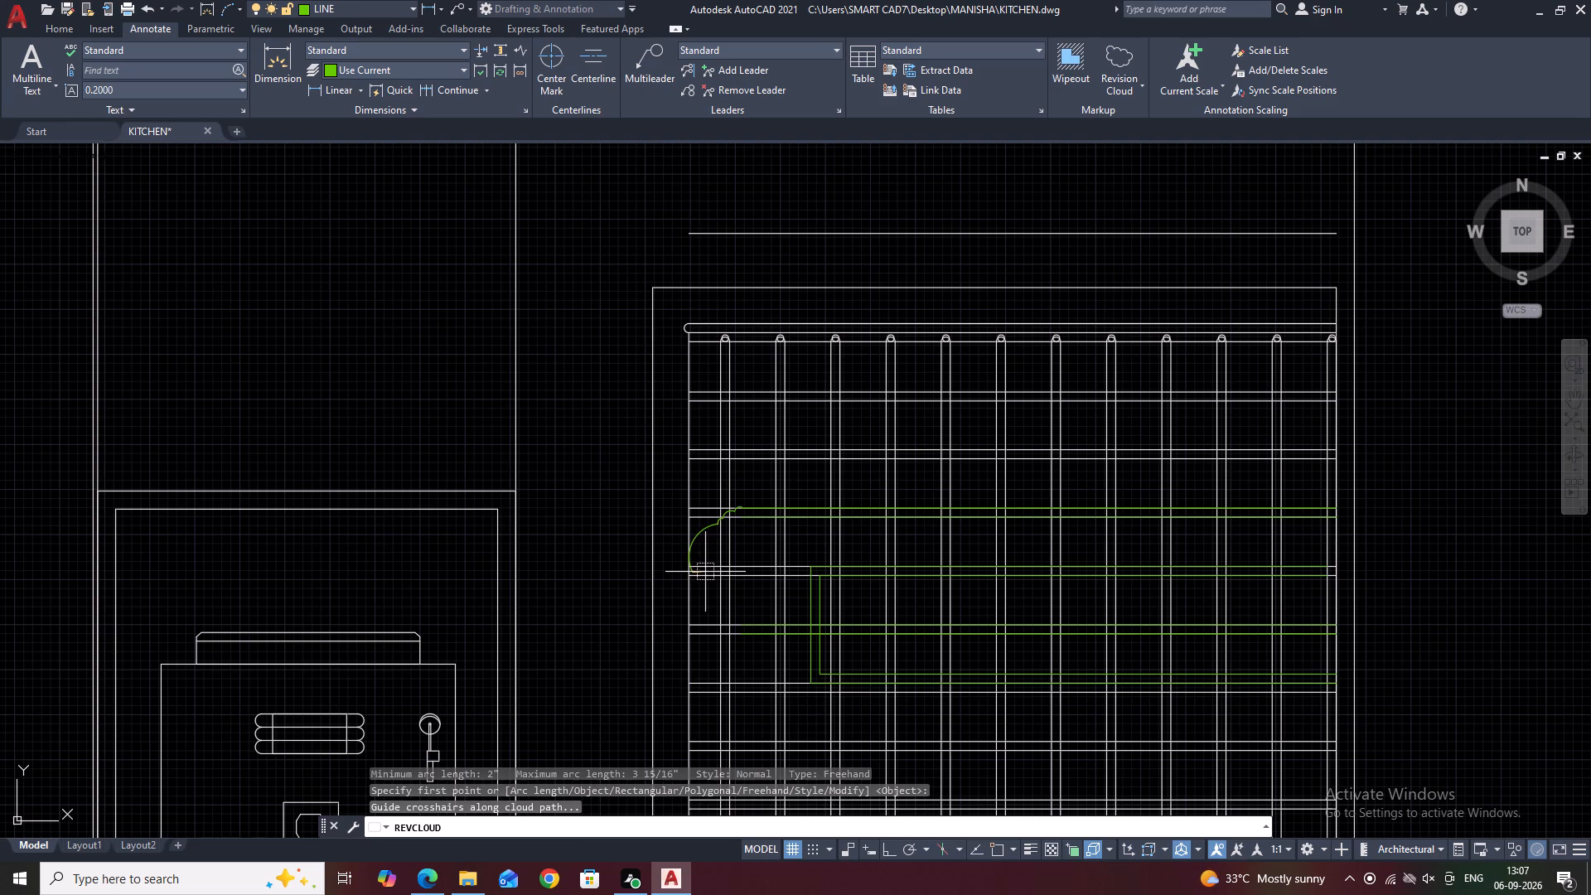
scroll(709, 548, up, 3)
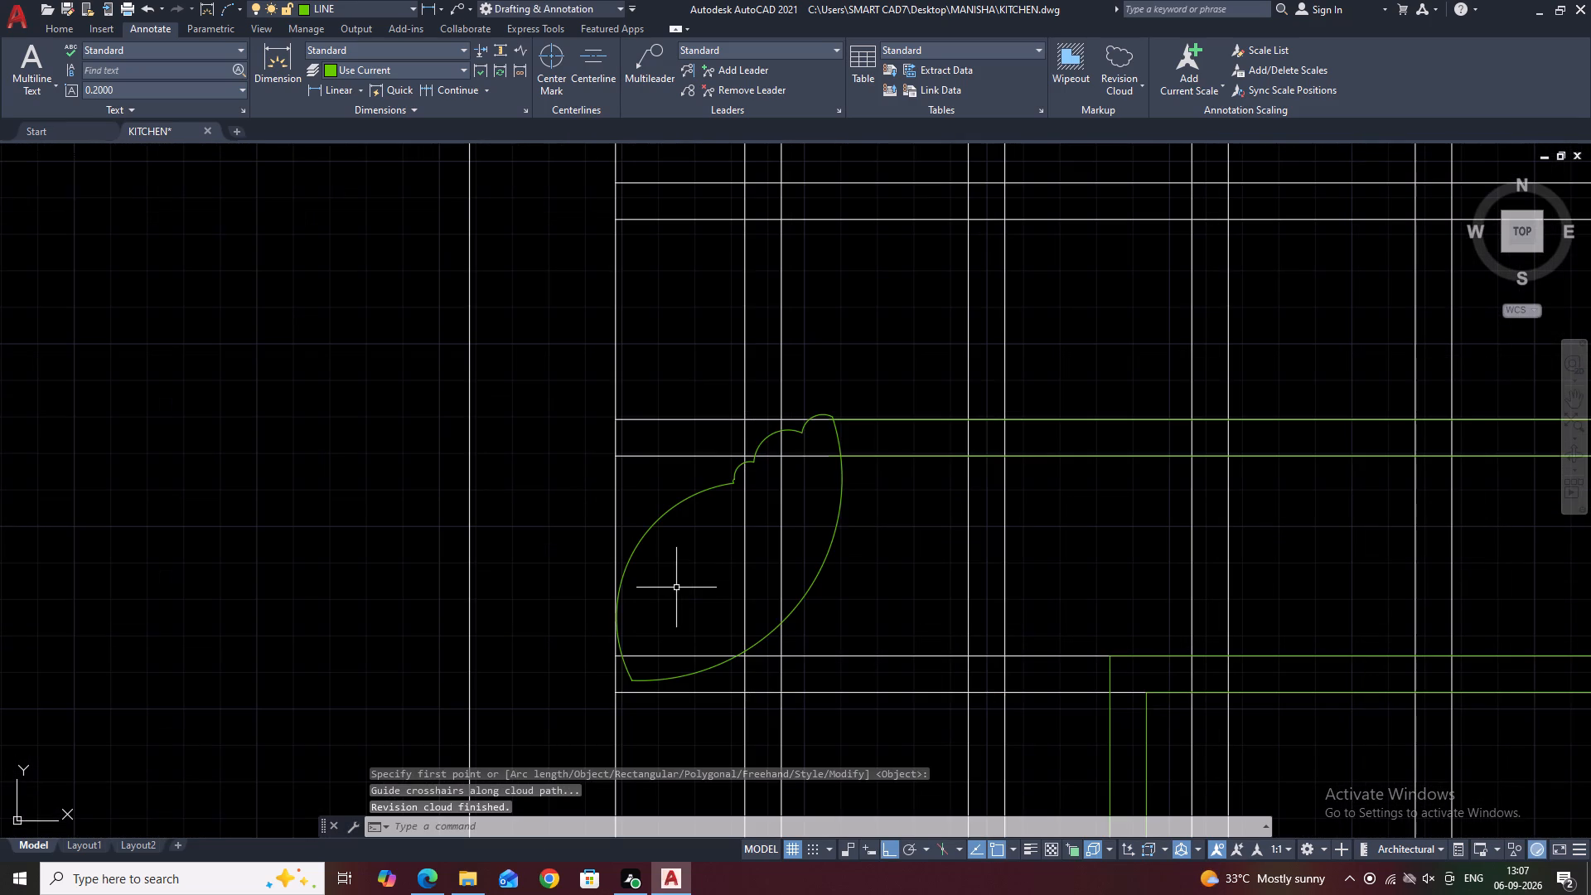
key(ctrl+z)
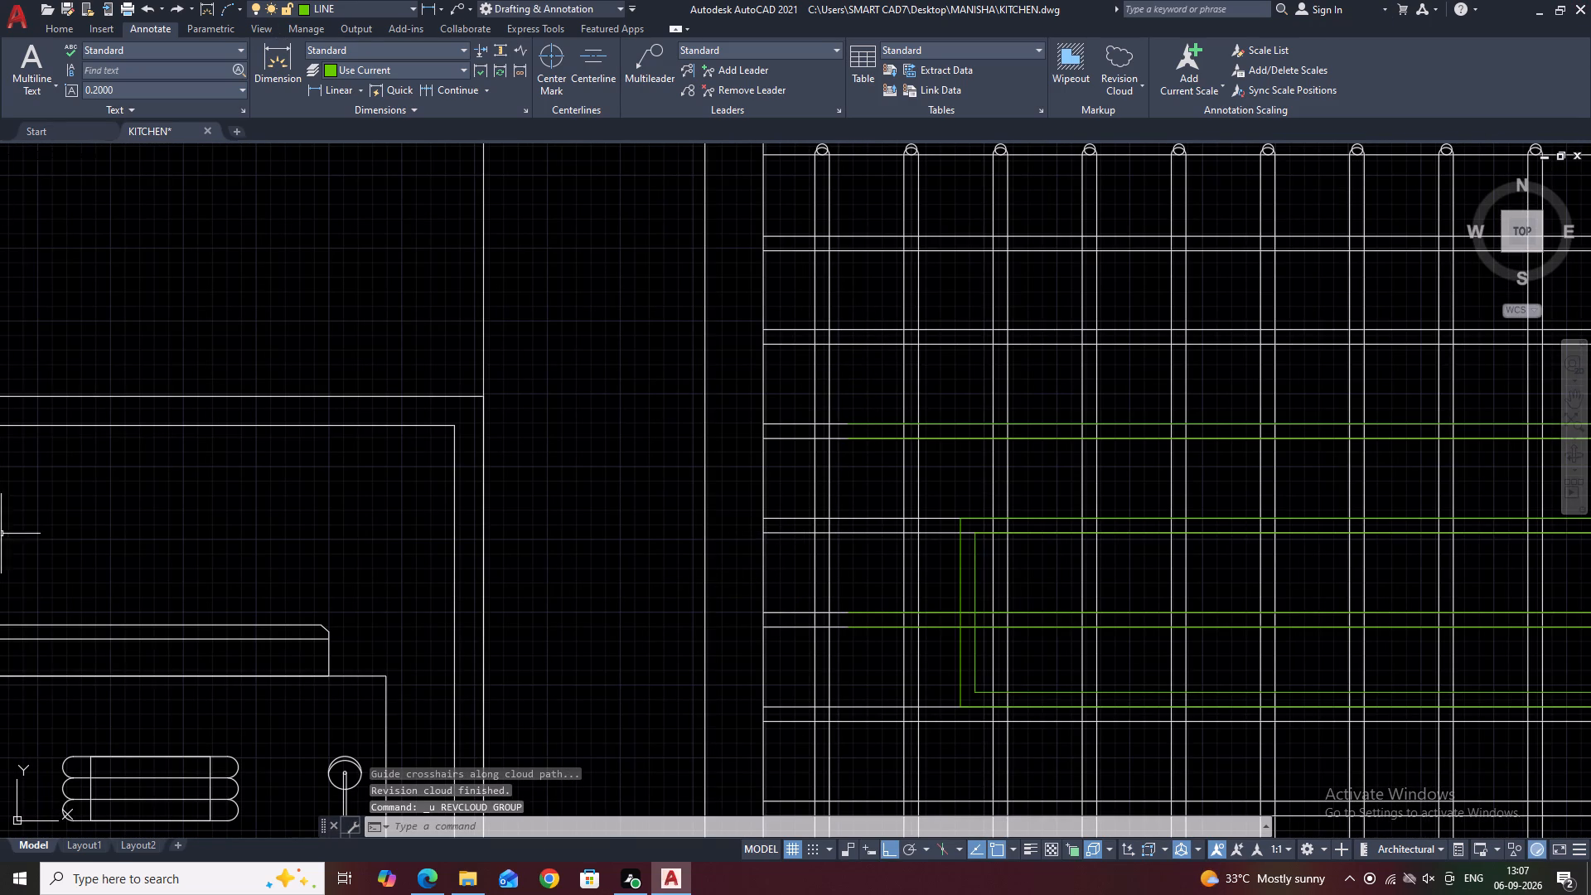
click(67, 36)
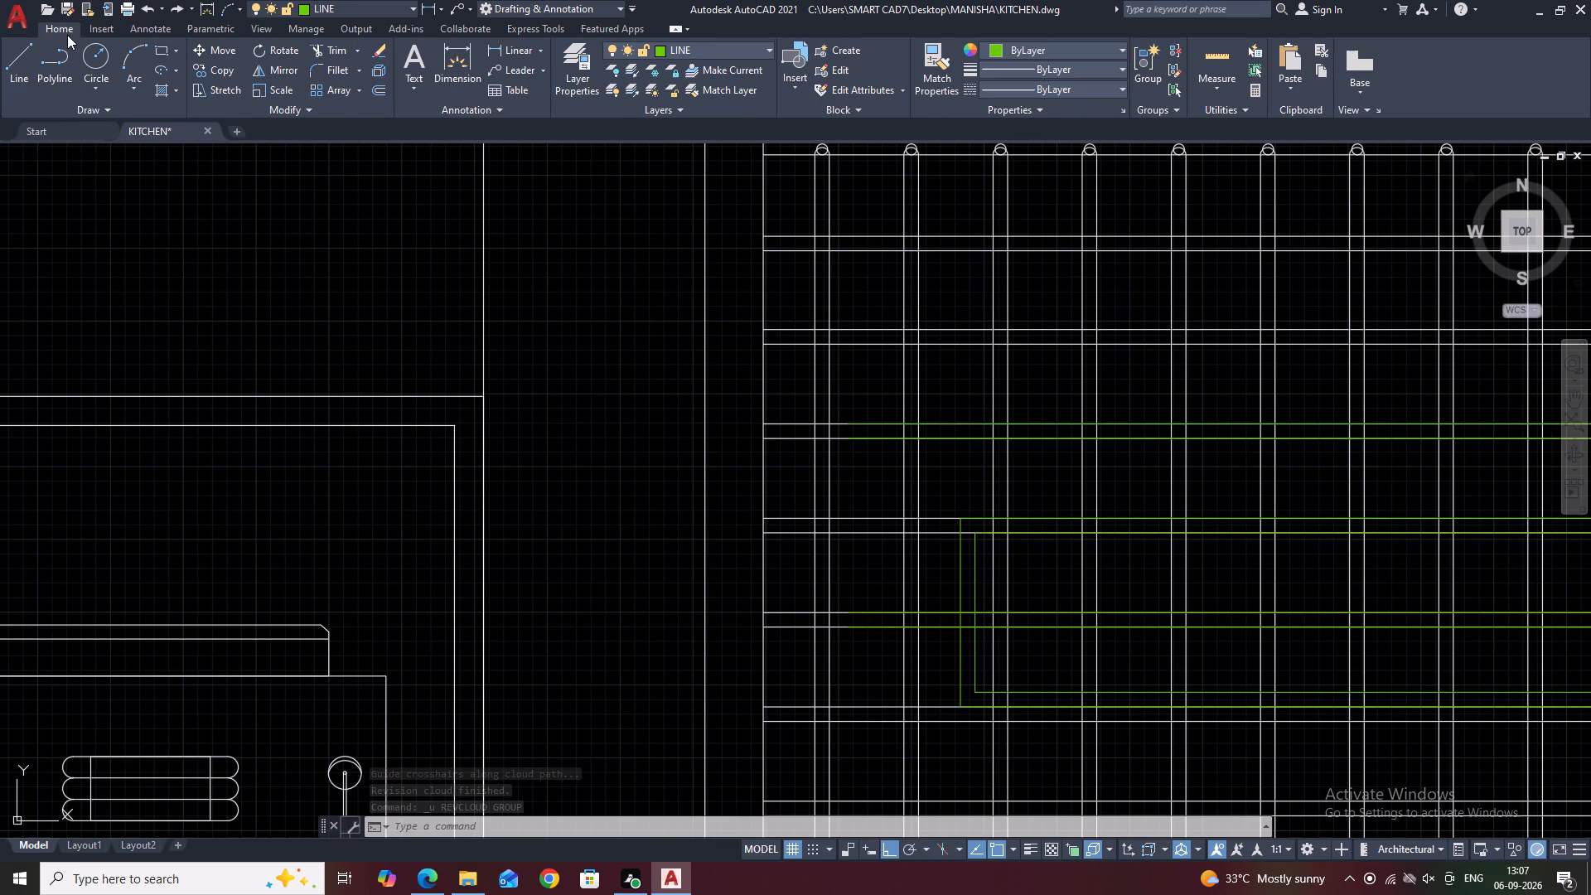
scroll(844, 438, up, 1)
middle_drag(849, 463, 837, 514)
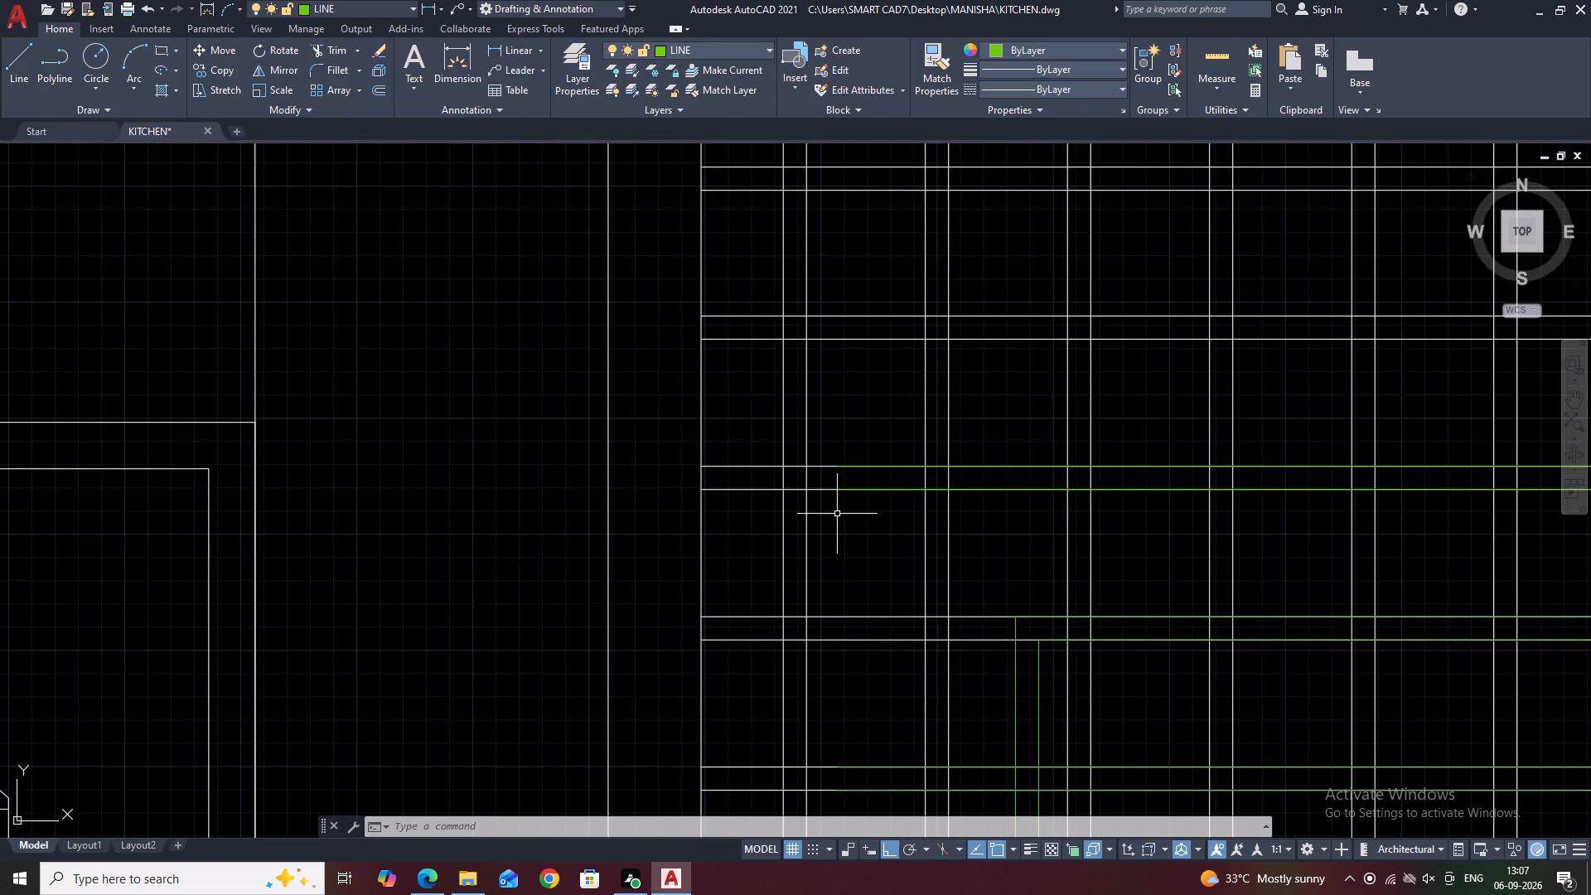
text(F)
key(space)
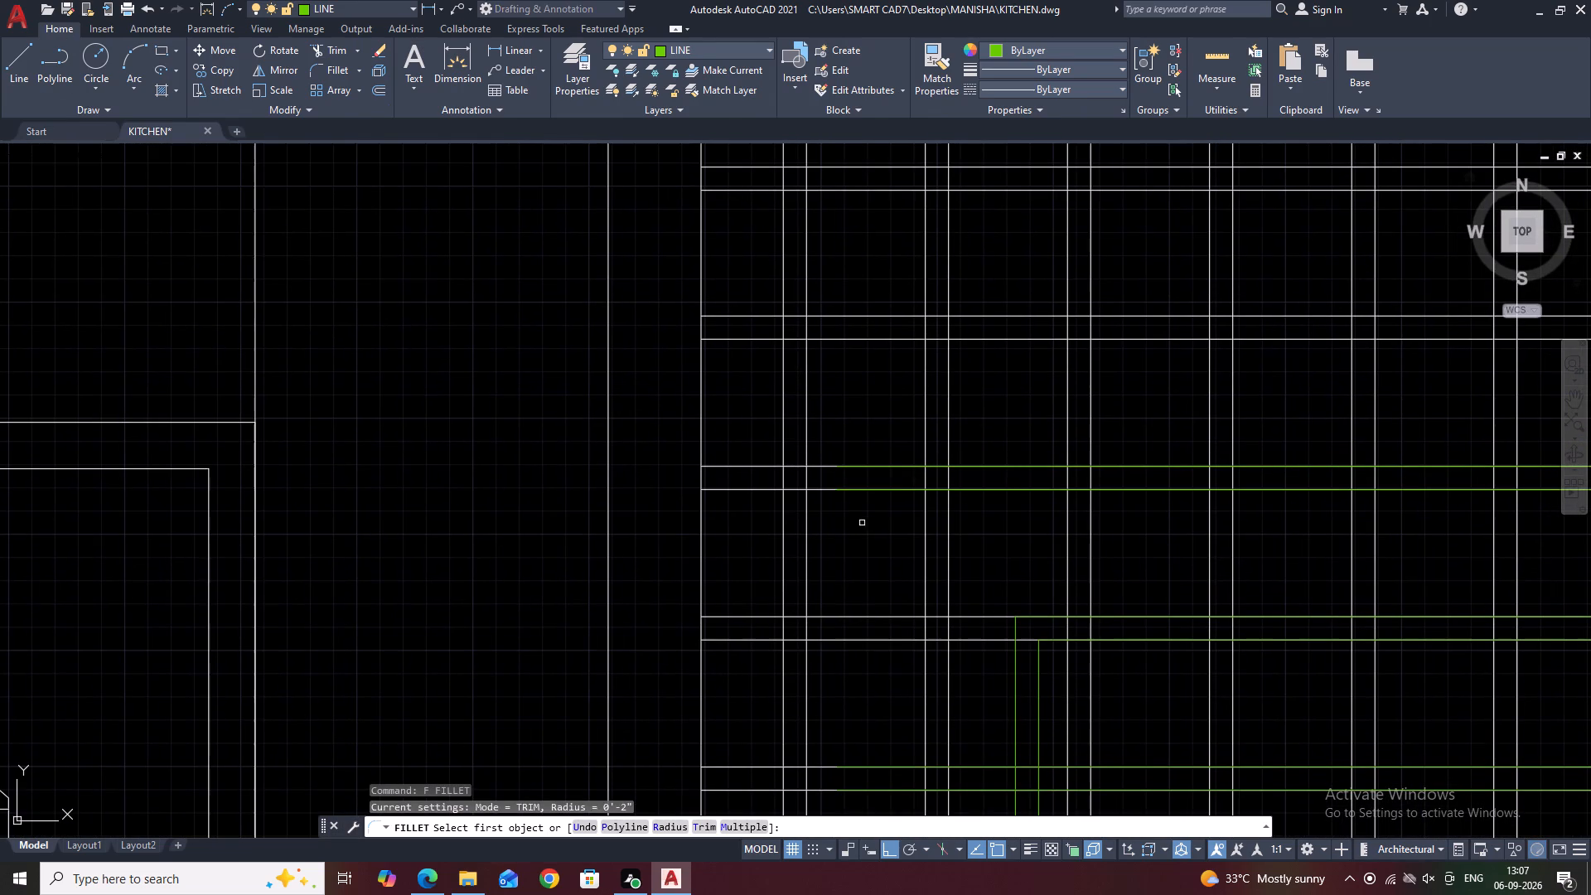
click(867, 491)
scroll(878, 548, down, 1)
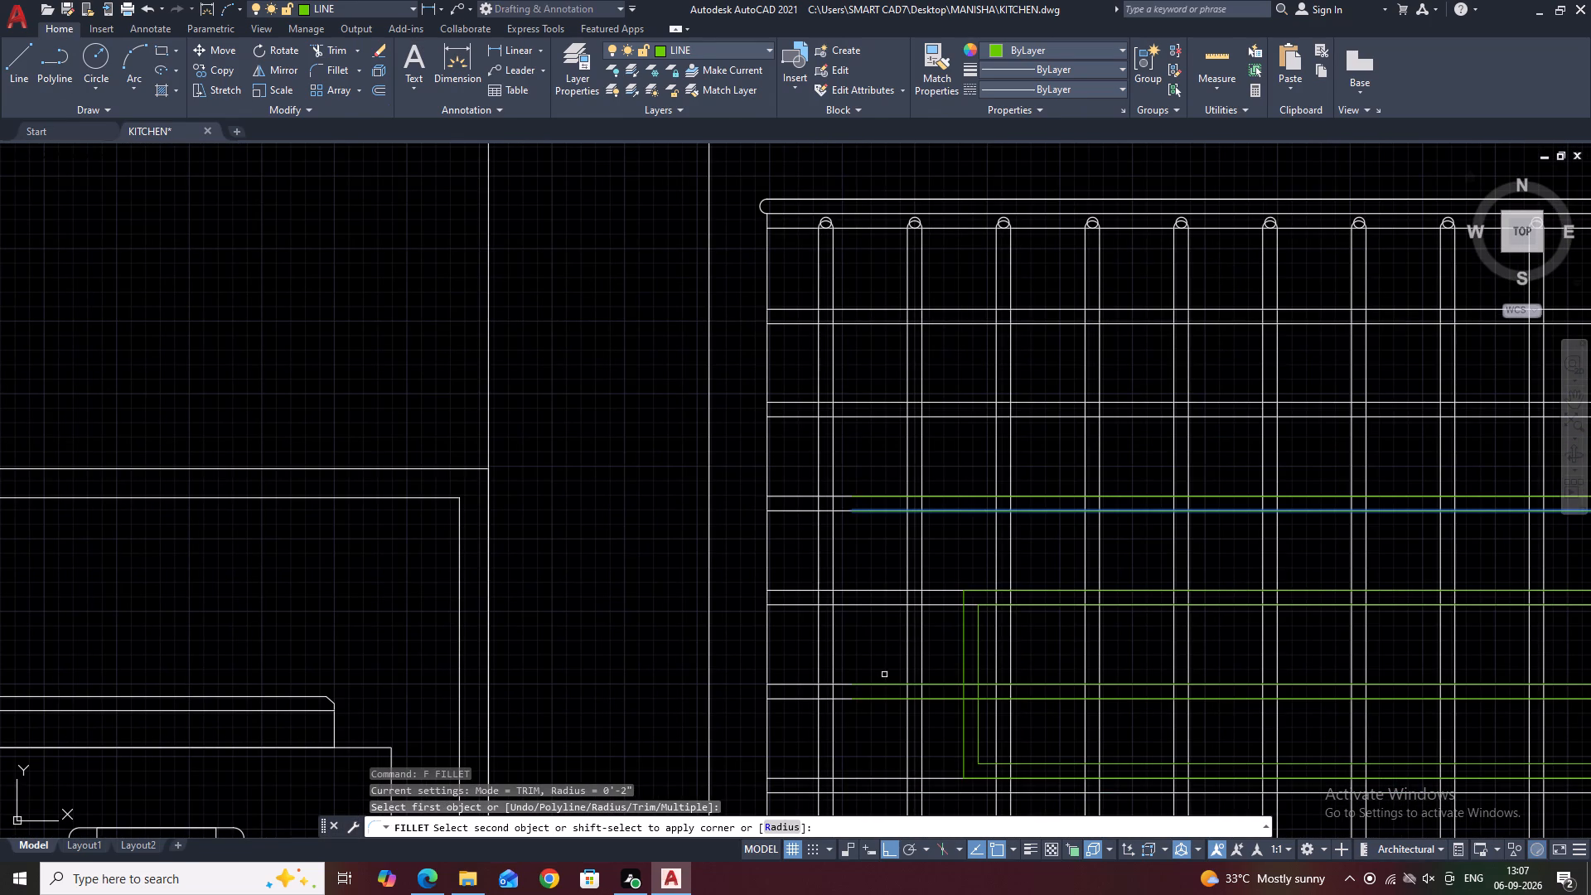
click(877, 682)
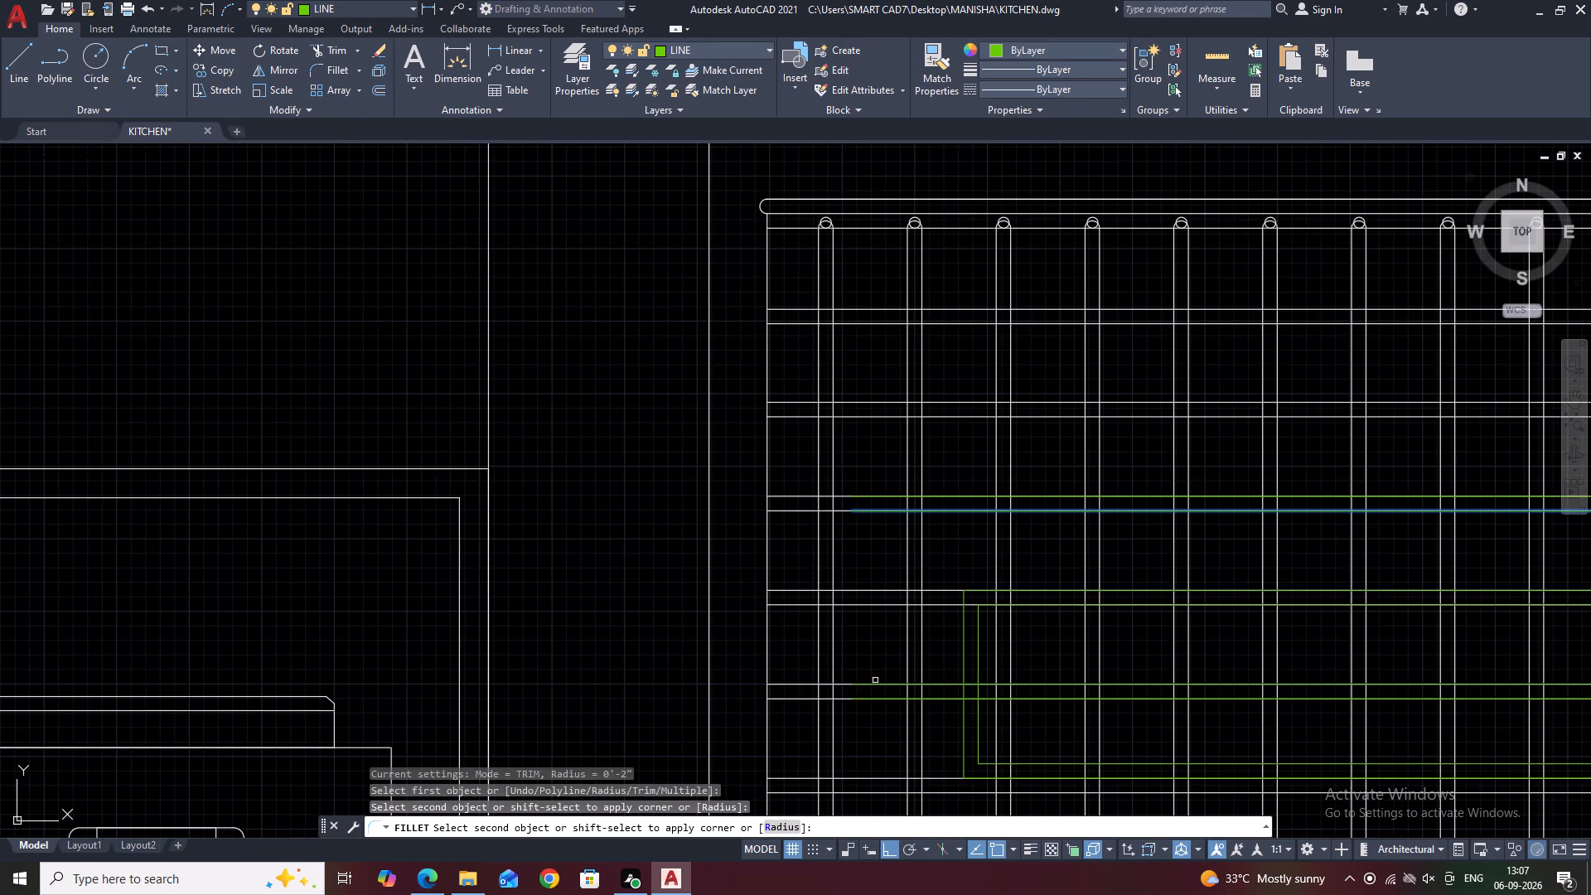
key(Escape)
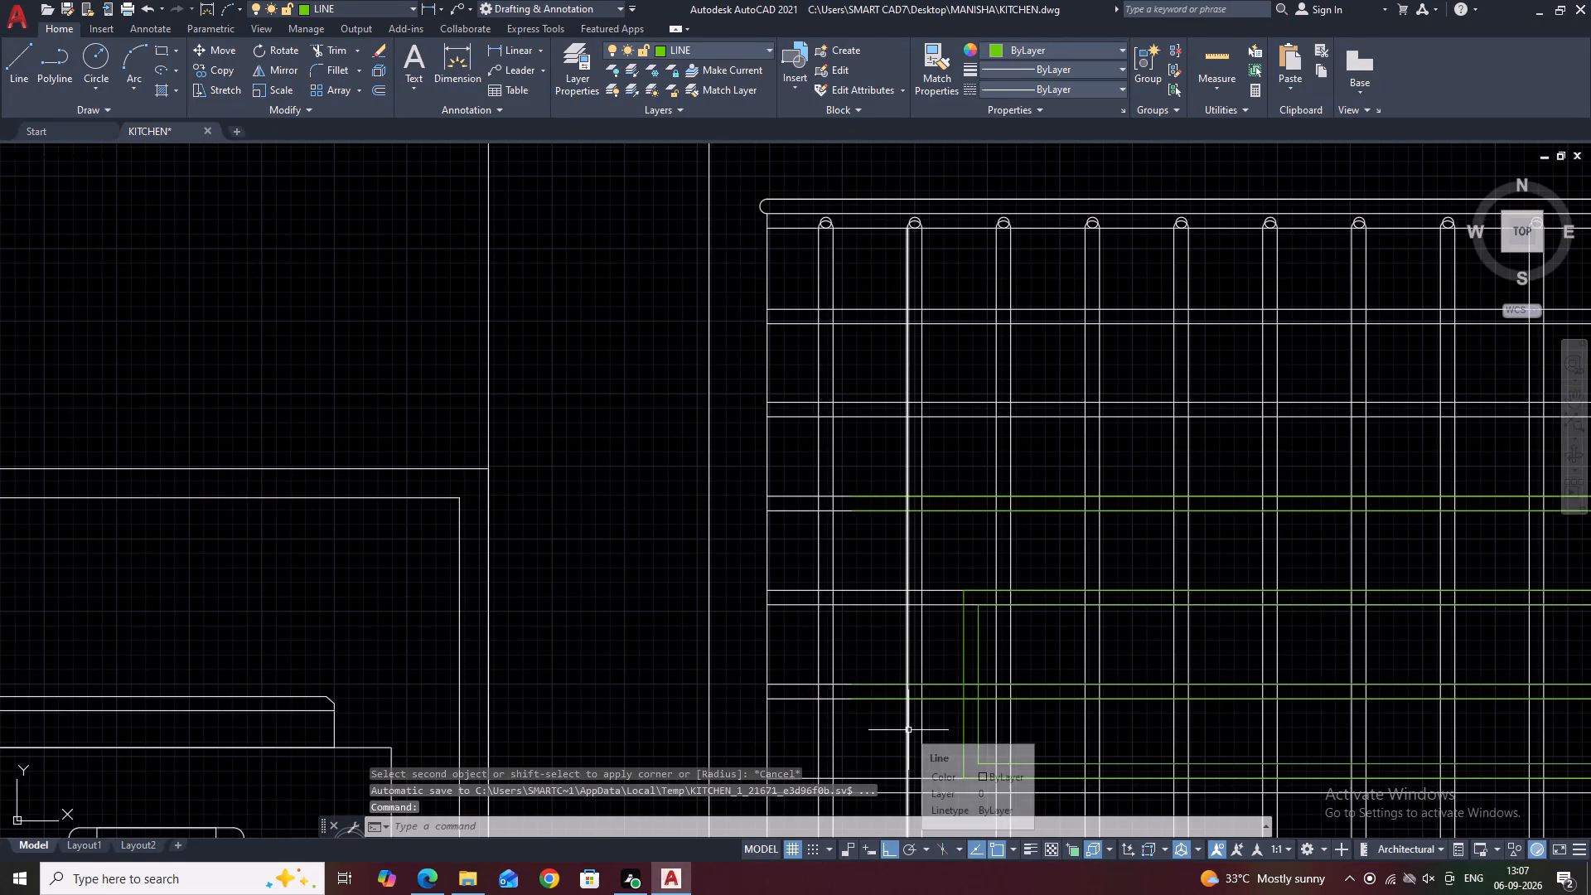
Fillet the outer and inner pairs of long green lines at their left ends into two concentric semicircles.
text(F)
key(space)
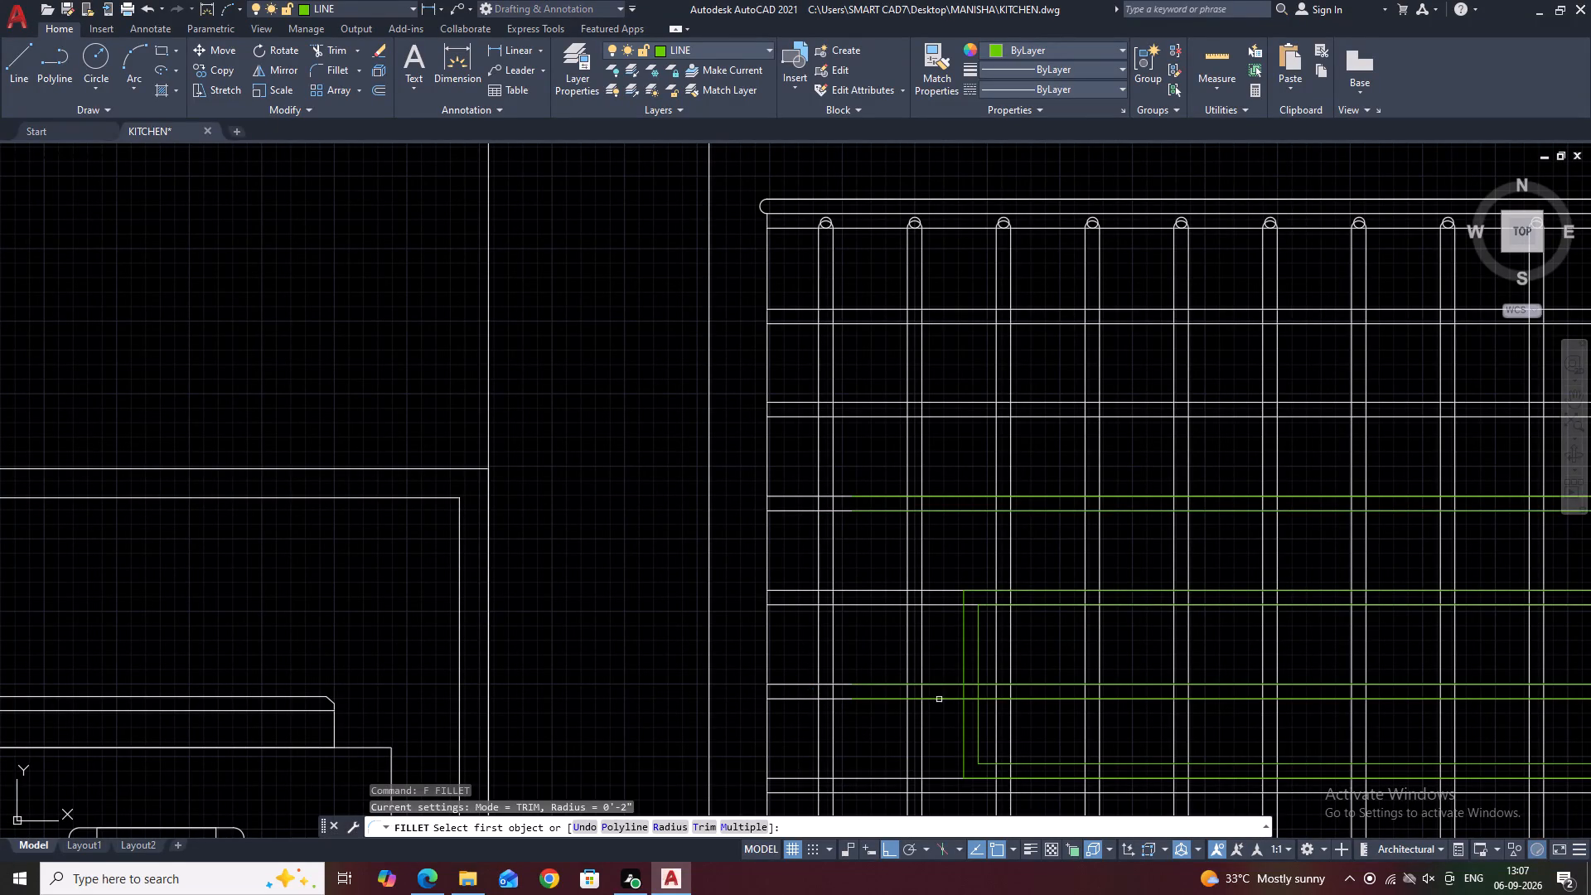
click(939, 699)
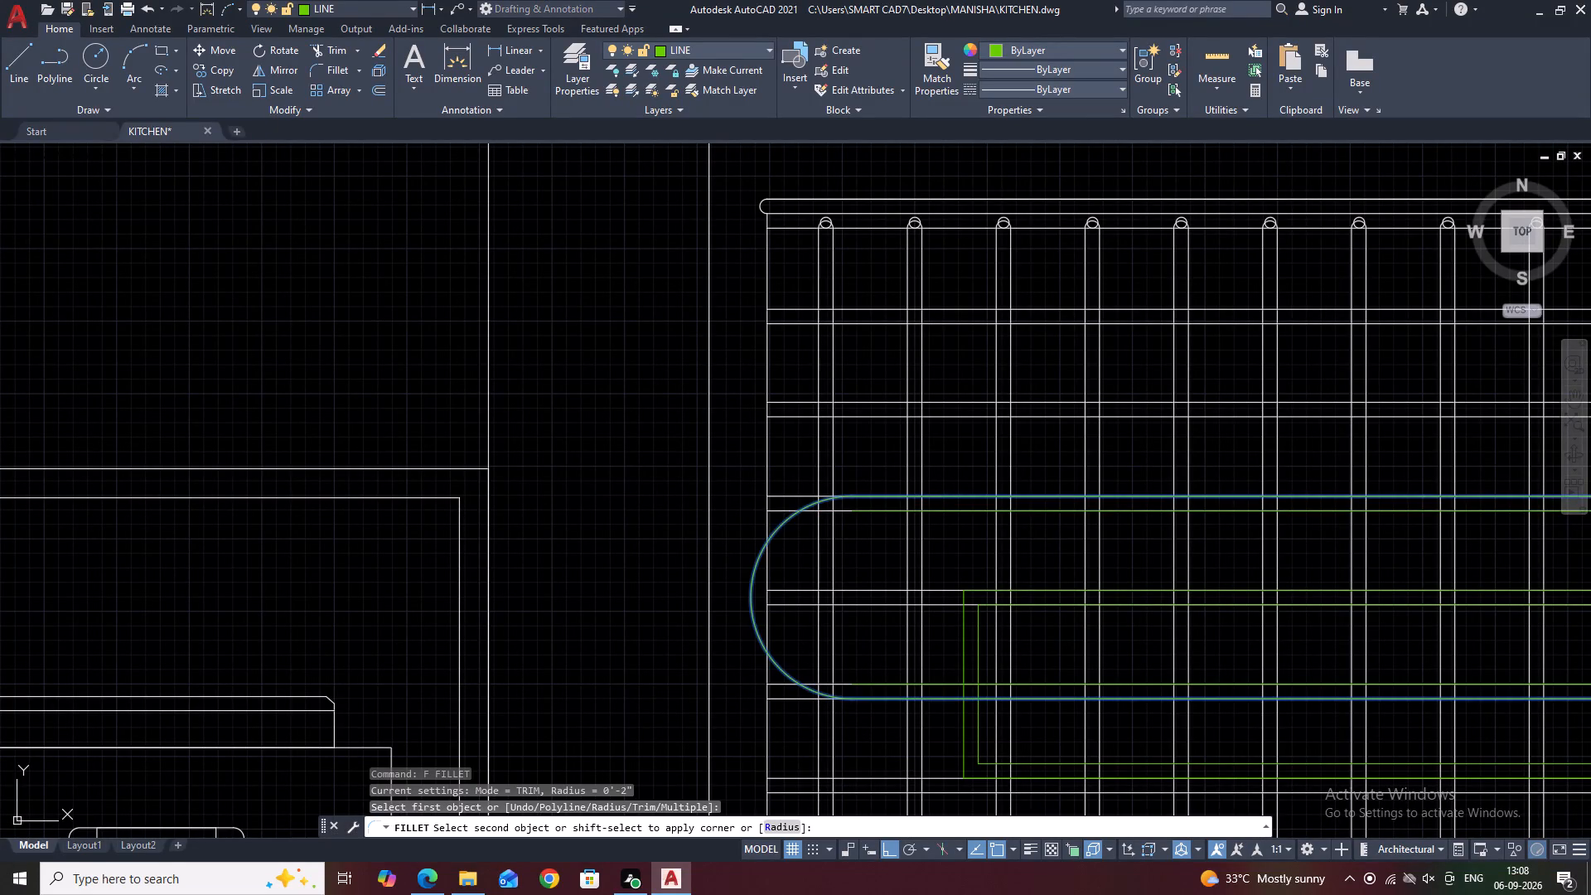
click(943, 495)
key(space)
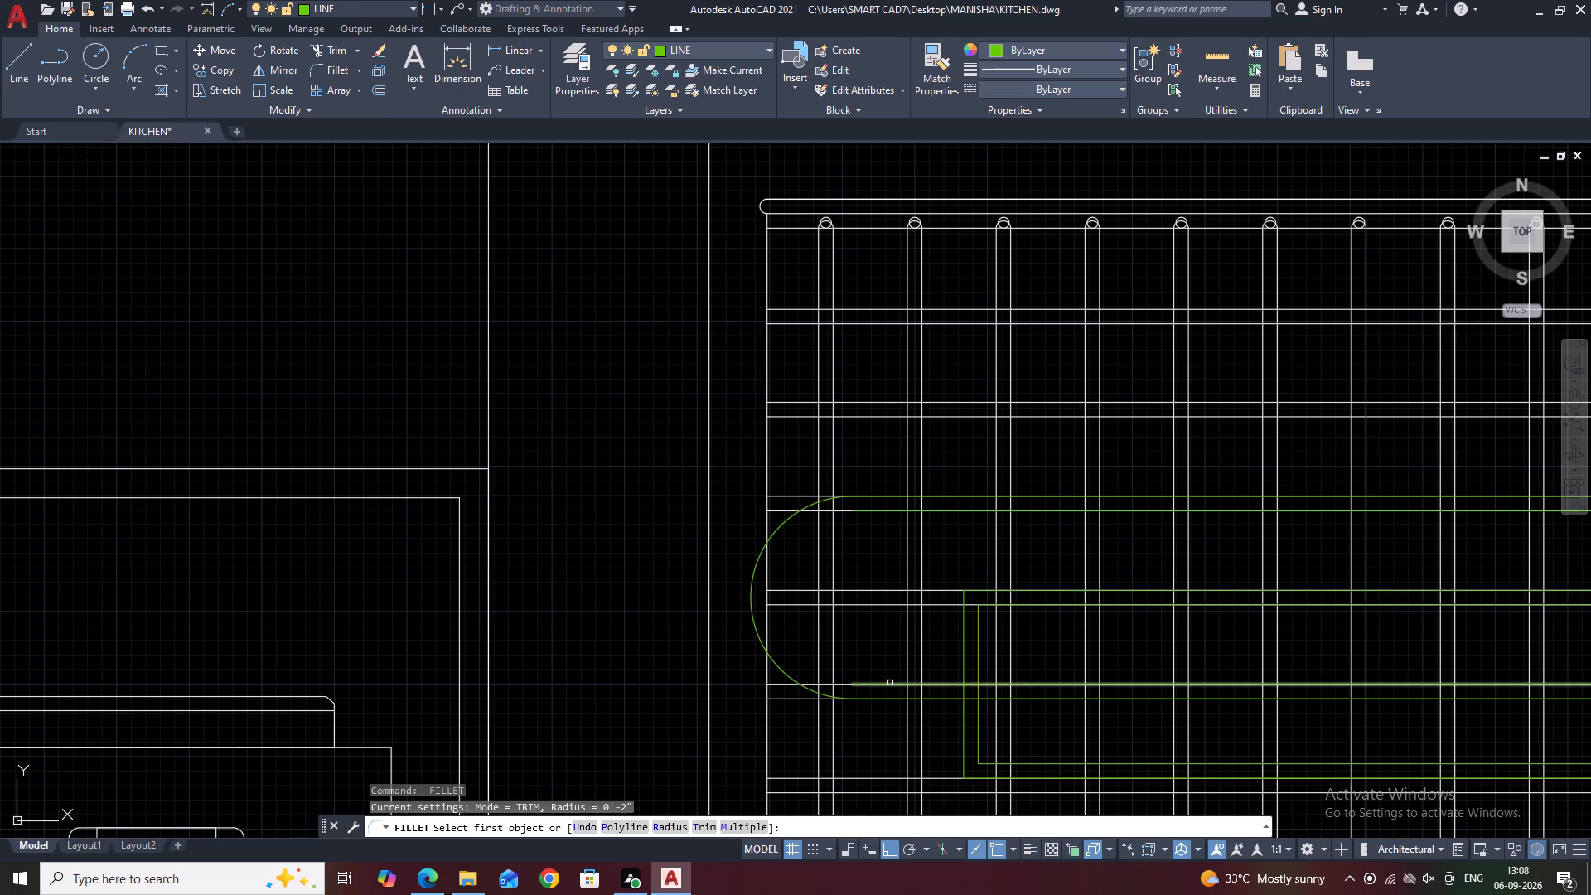
click(890, 683)
click(889, 513)
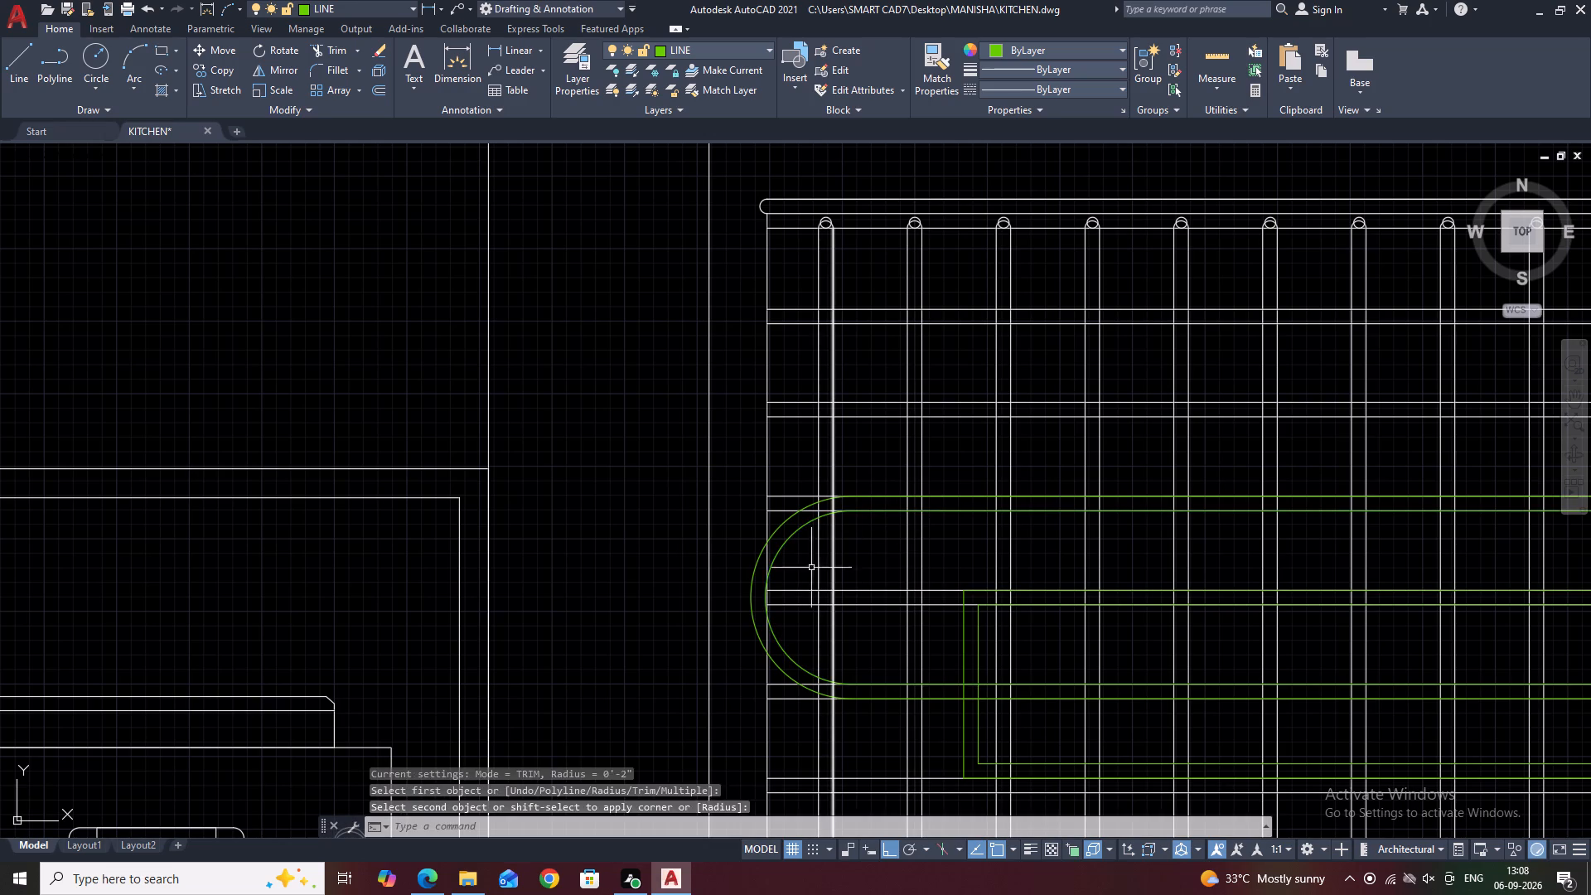
key(Escape)
Move both semicircular arcs right so the outer arc's leftmost point meets the grid's left edge.
drag(808, 561, 801, 553)
click(776, 526)
middle_drag(797, 554, 824, 572)
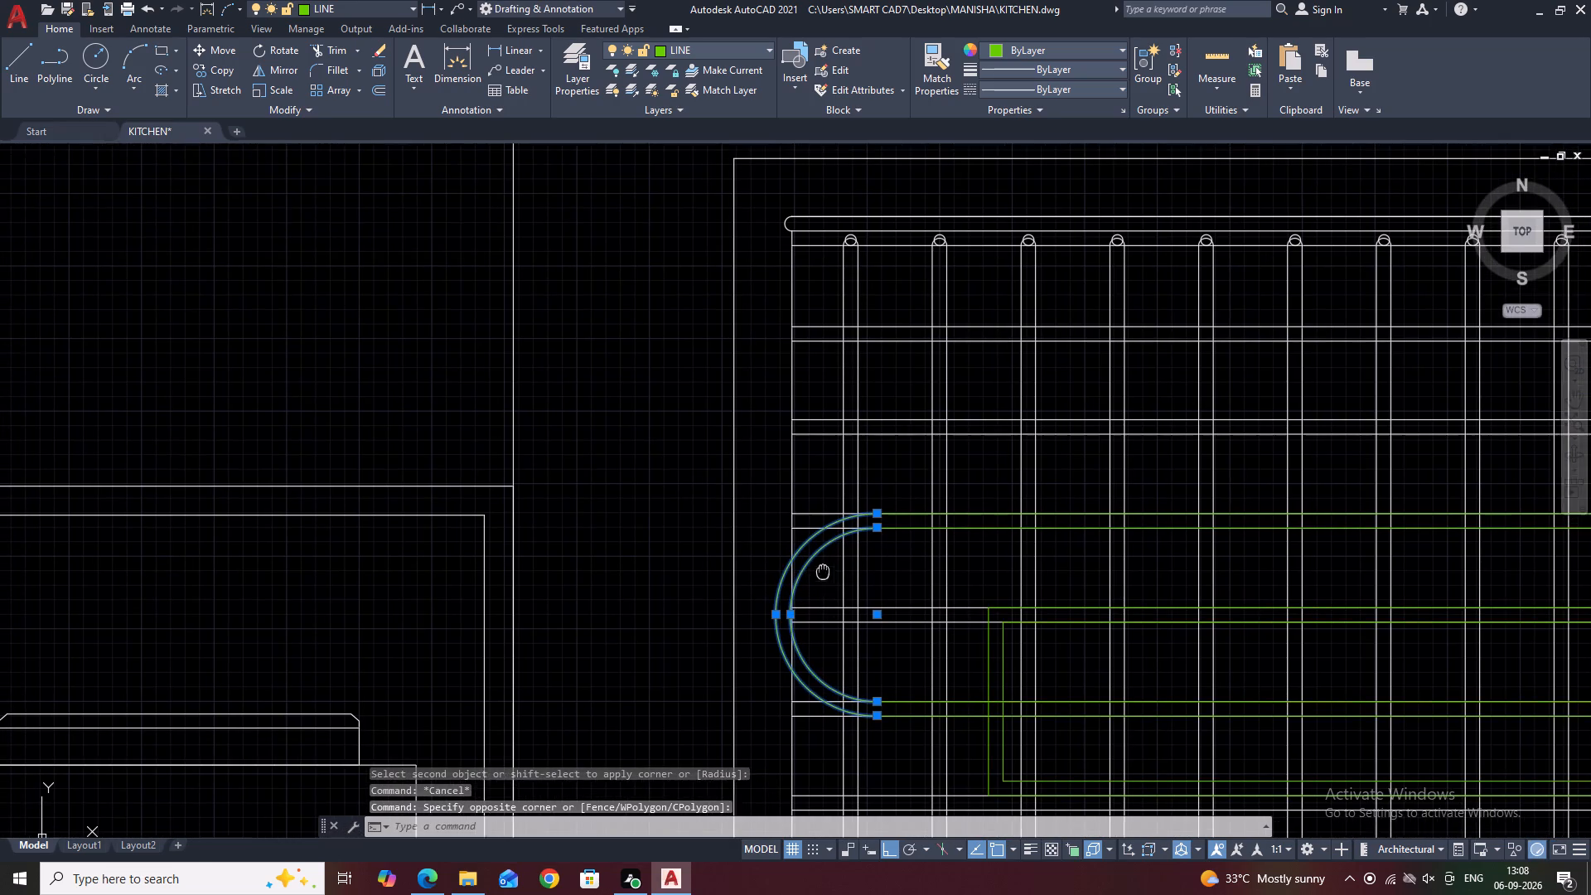
key(m)
key(space)
scroll(776, 593, up, 1)
click(771, 627)
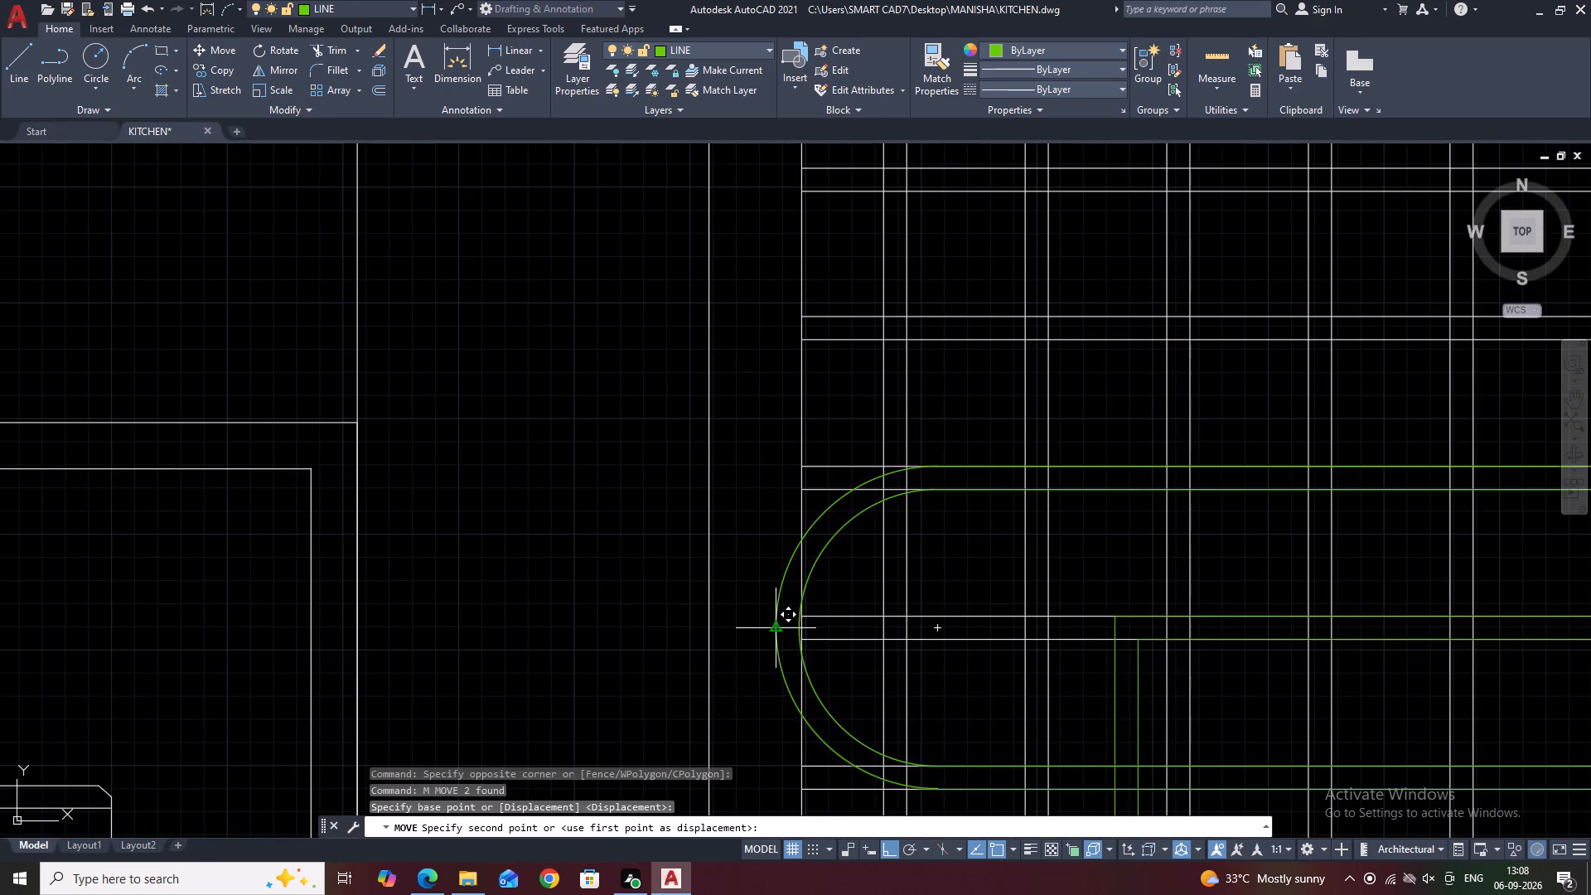
click(799, 626)
key(Escape)
middle_drag(952, 491, 864, 492)
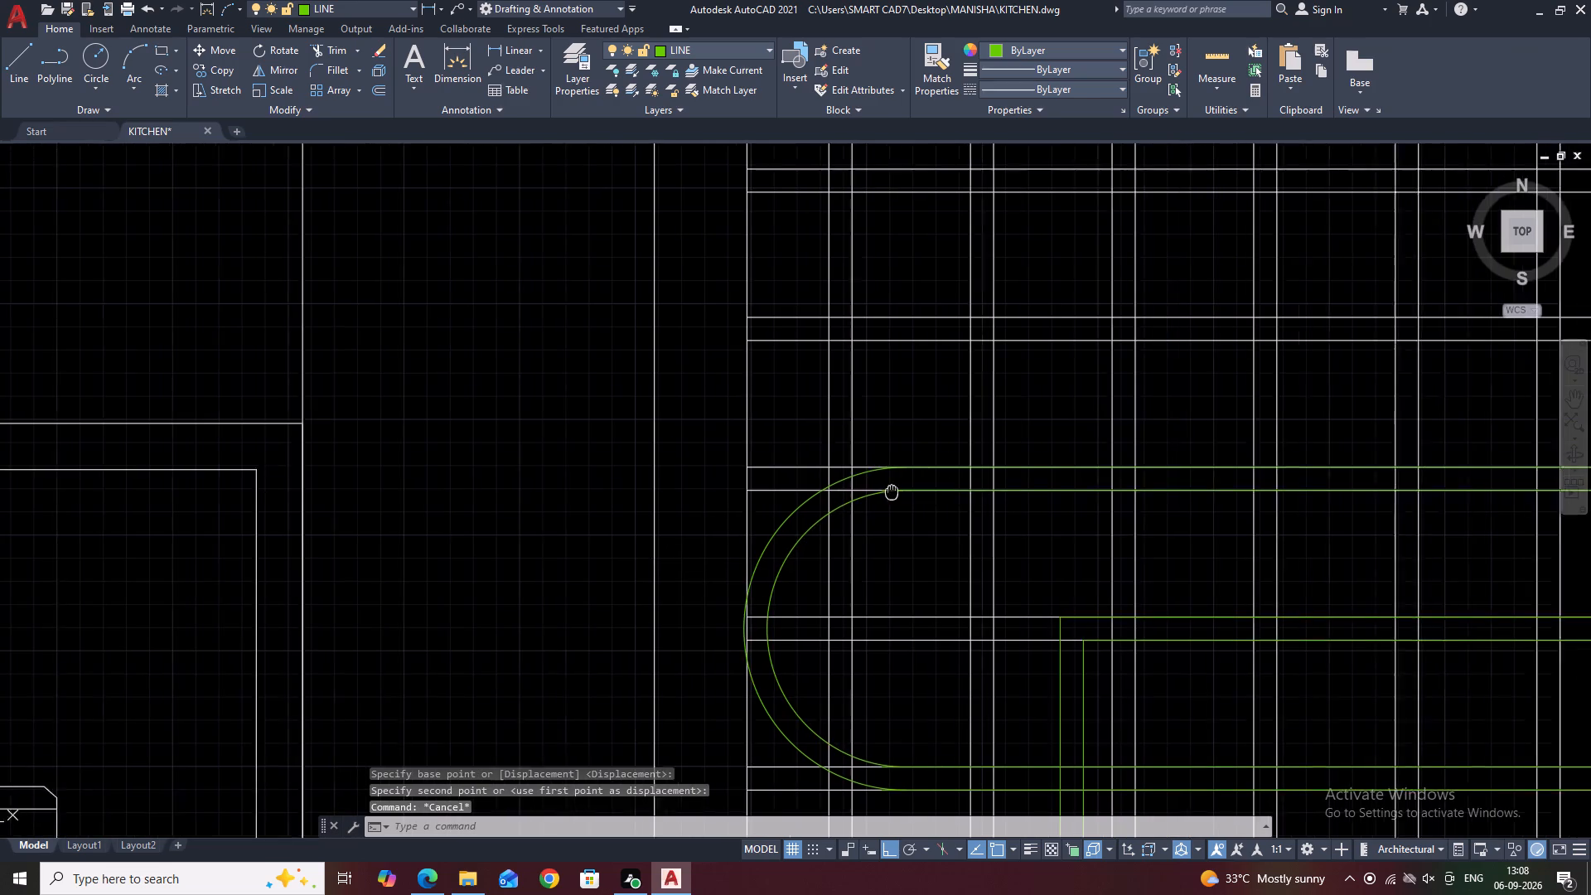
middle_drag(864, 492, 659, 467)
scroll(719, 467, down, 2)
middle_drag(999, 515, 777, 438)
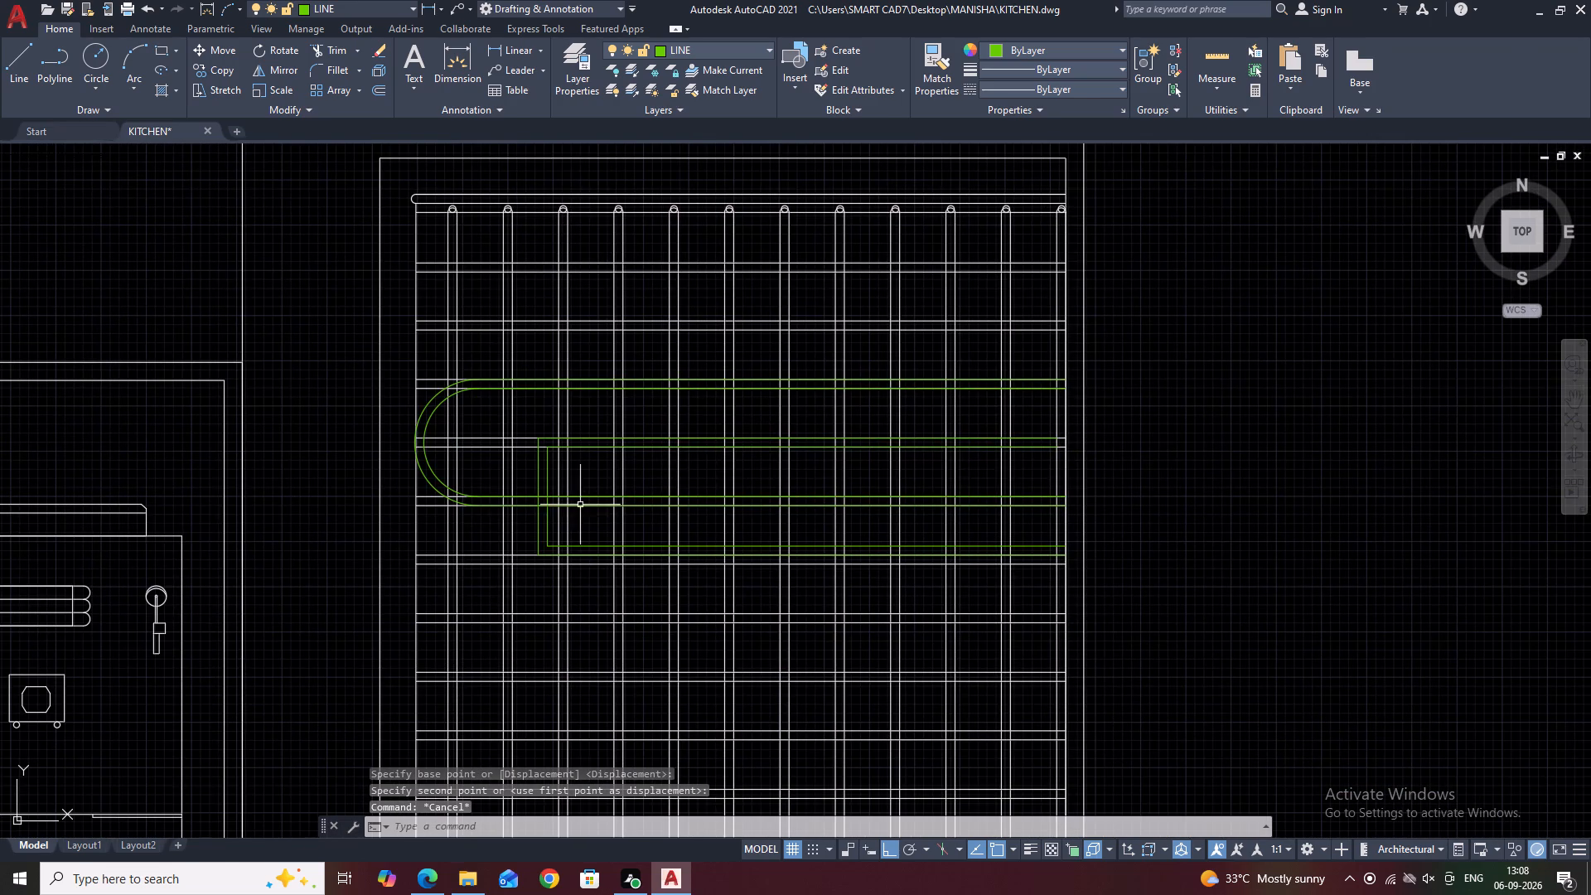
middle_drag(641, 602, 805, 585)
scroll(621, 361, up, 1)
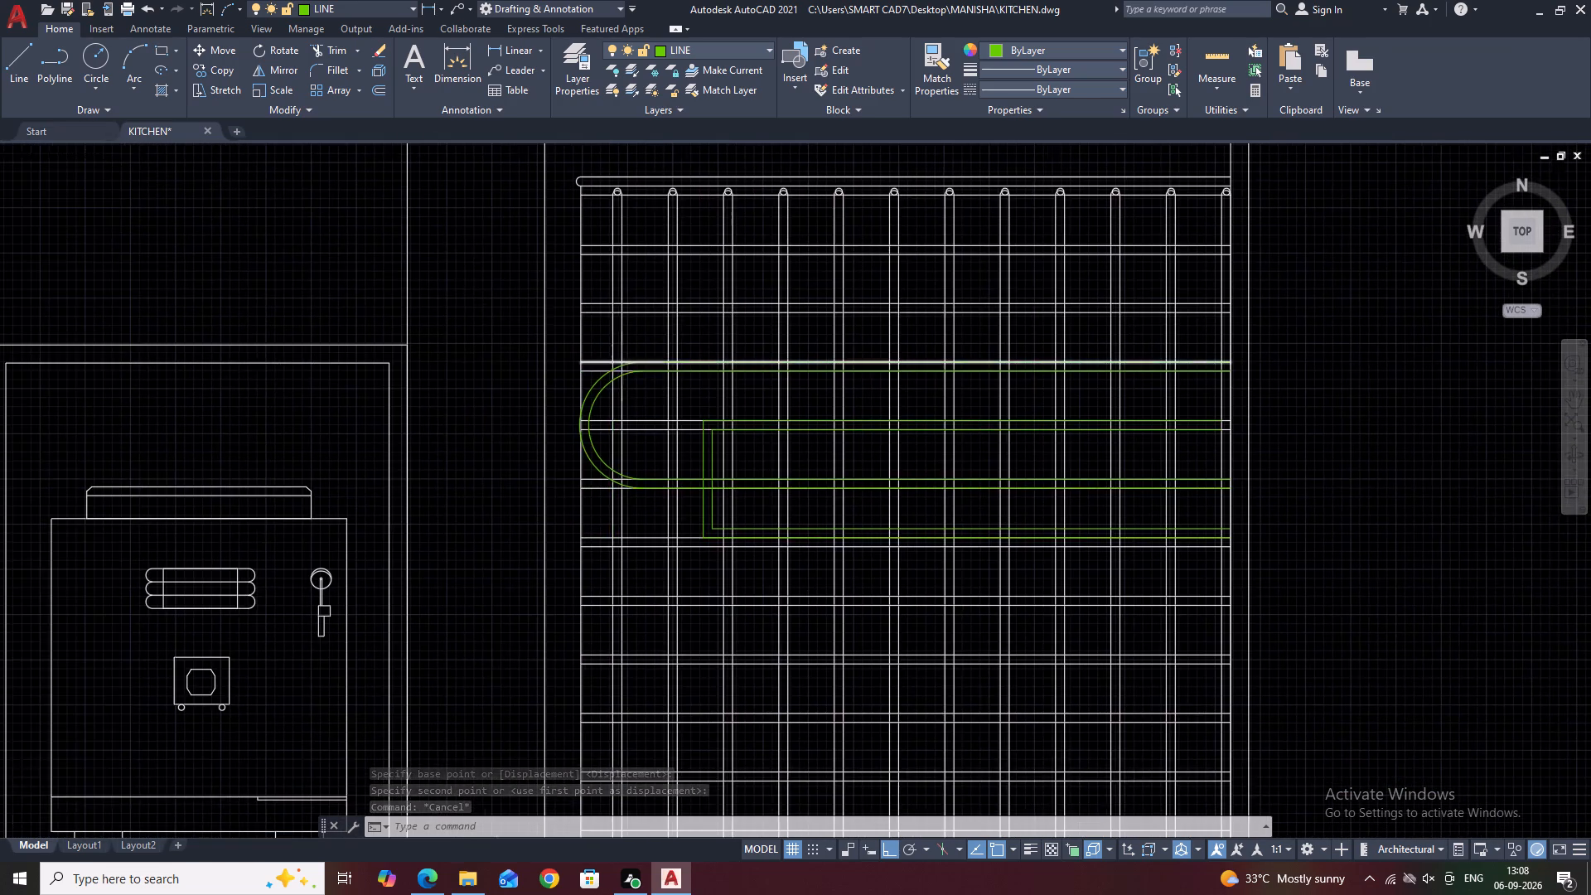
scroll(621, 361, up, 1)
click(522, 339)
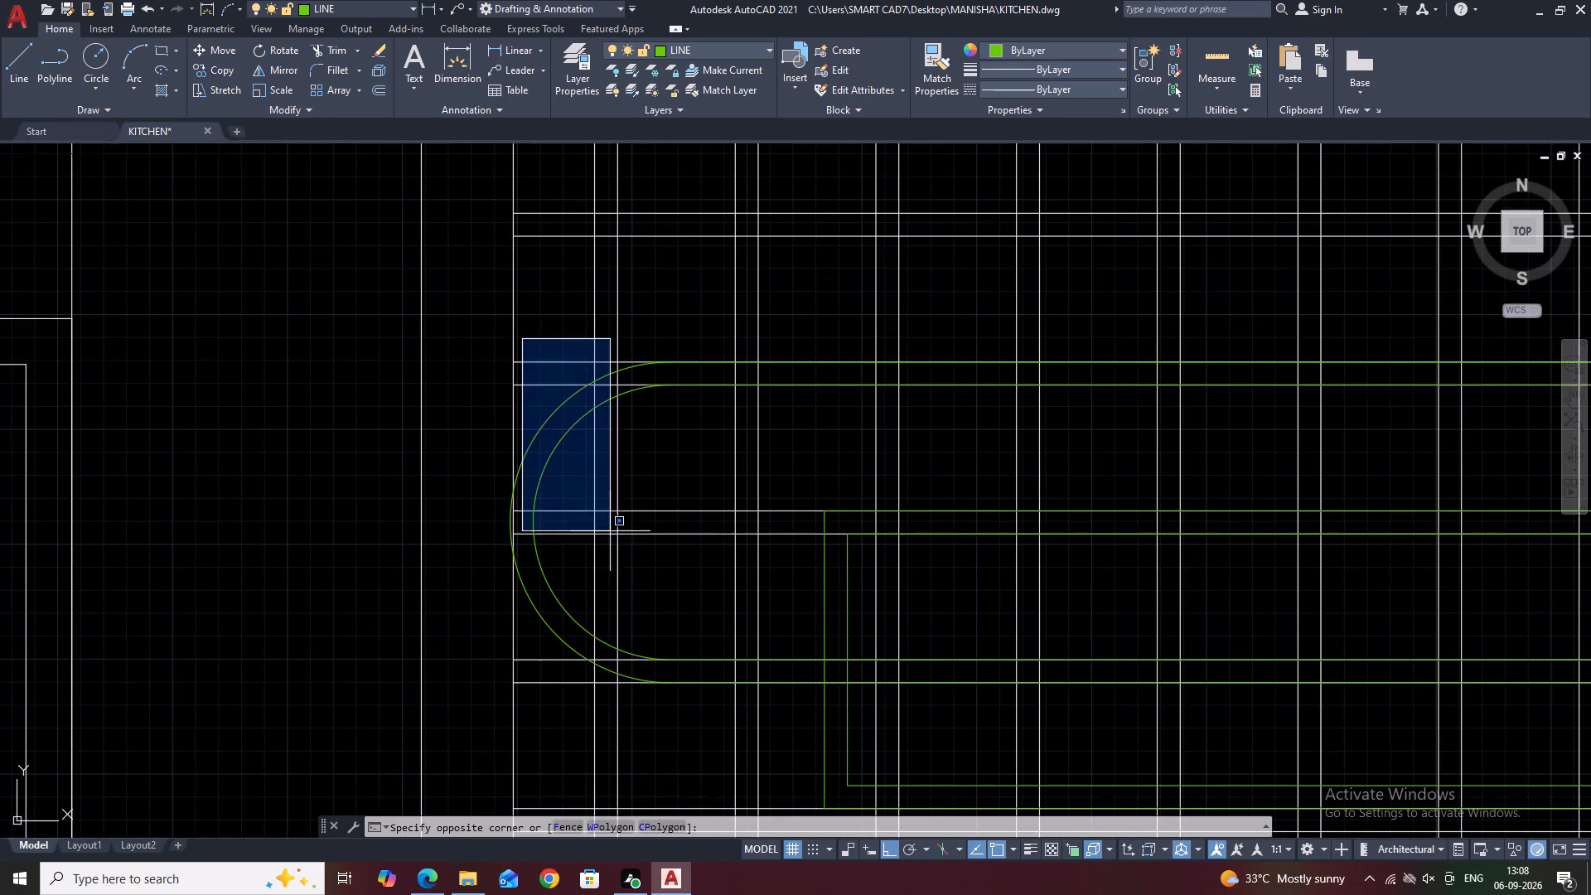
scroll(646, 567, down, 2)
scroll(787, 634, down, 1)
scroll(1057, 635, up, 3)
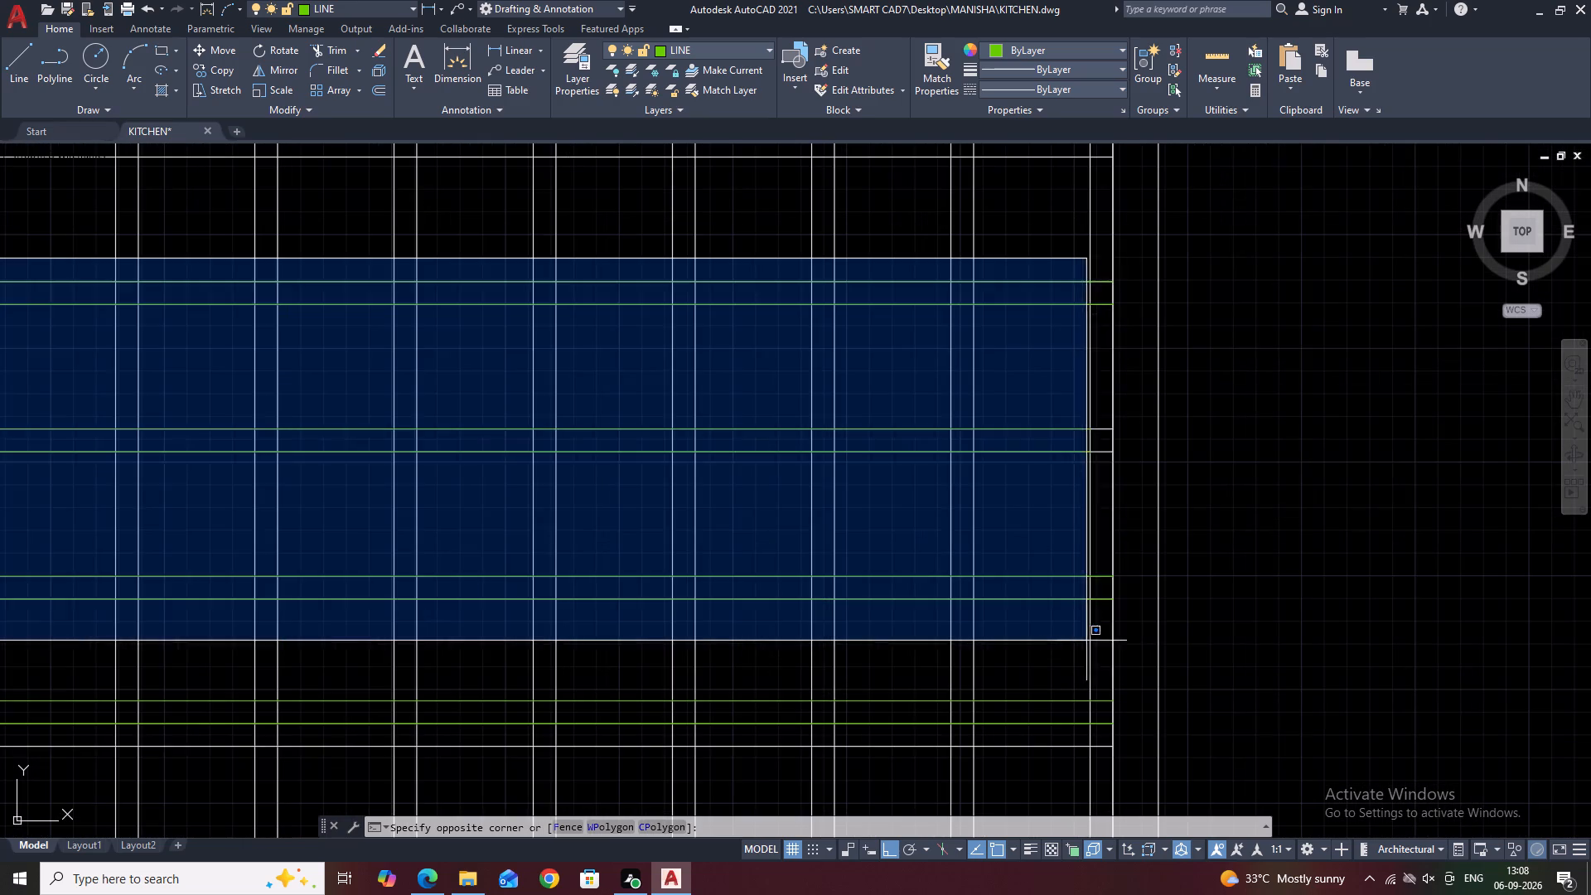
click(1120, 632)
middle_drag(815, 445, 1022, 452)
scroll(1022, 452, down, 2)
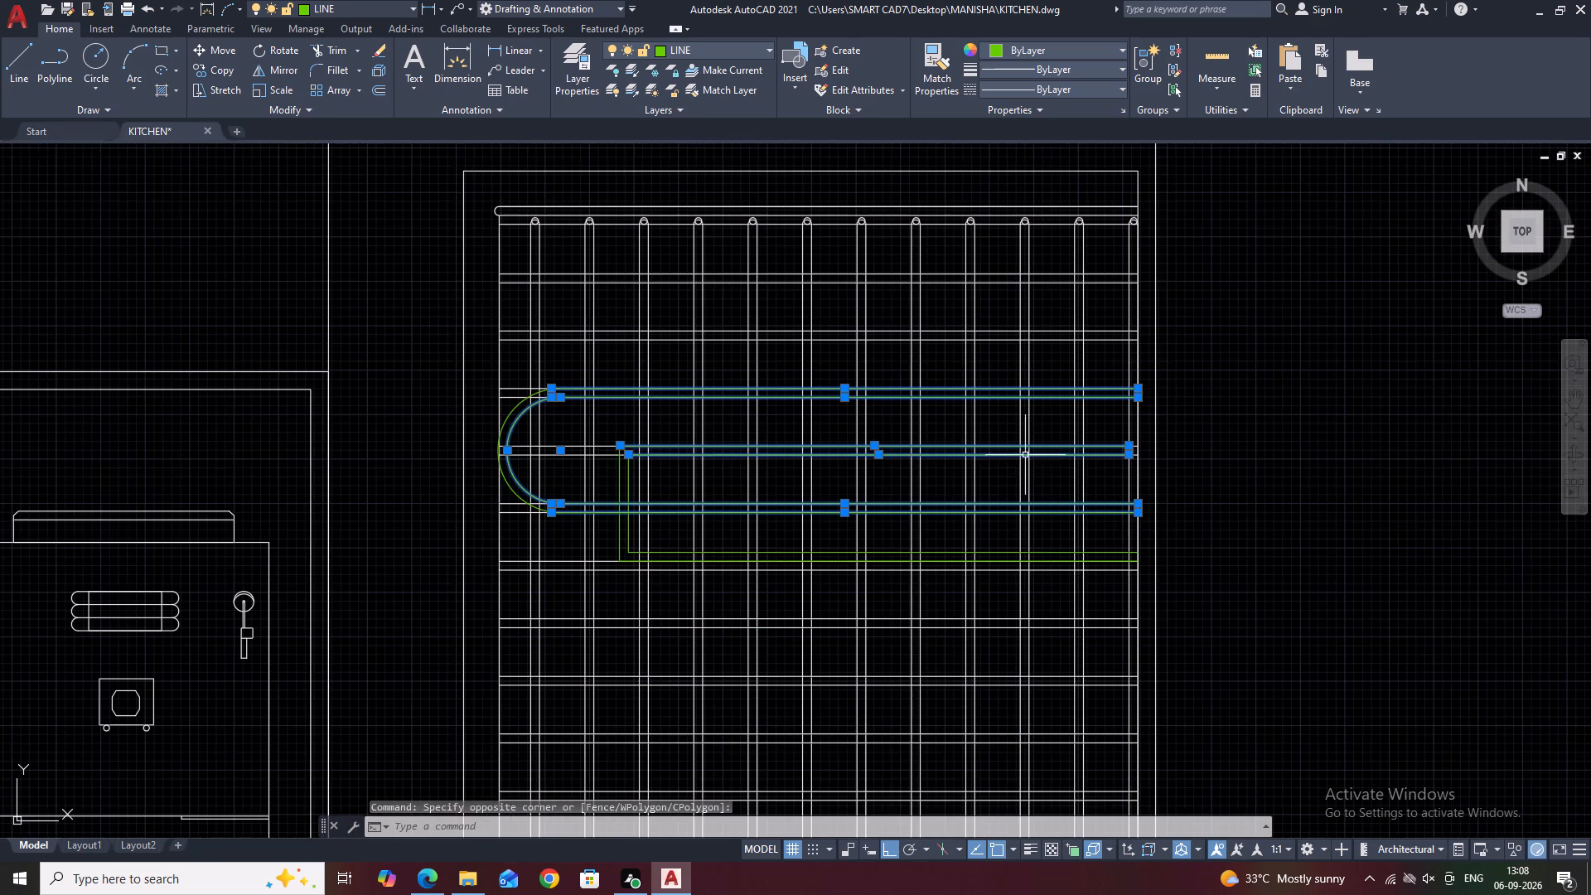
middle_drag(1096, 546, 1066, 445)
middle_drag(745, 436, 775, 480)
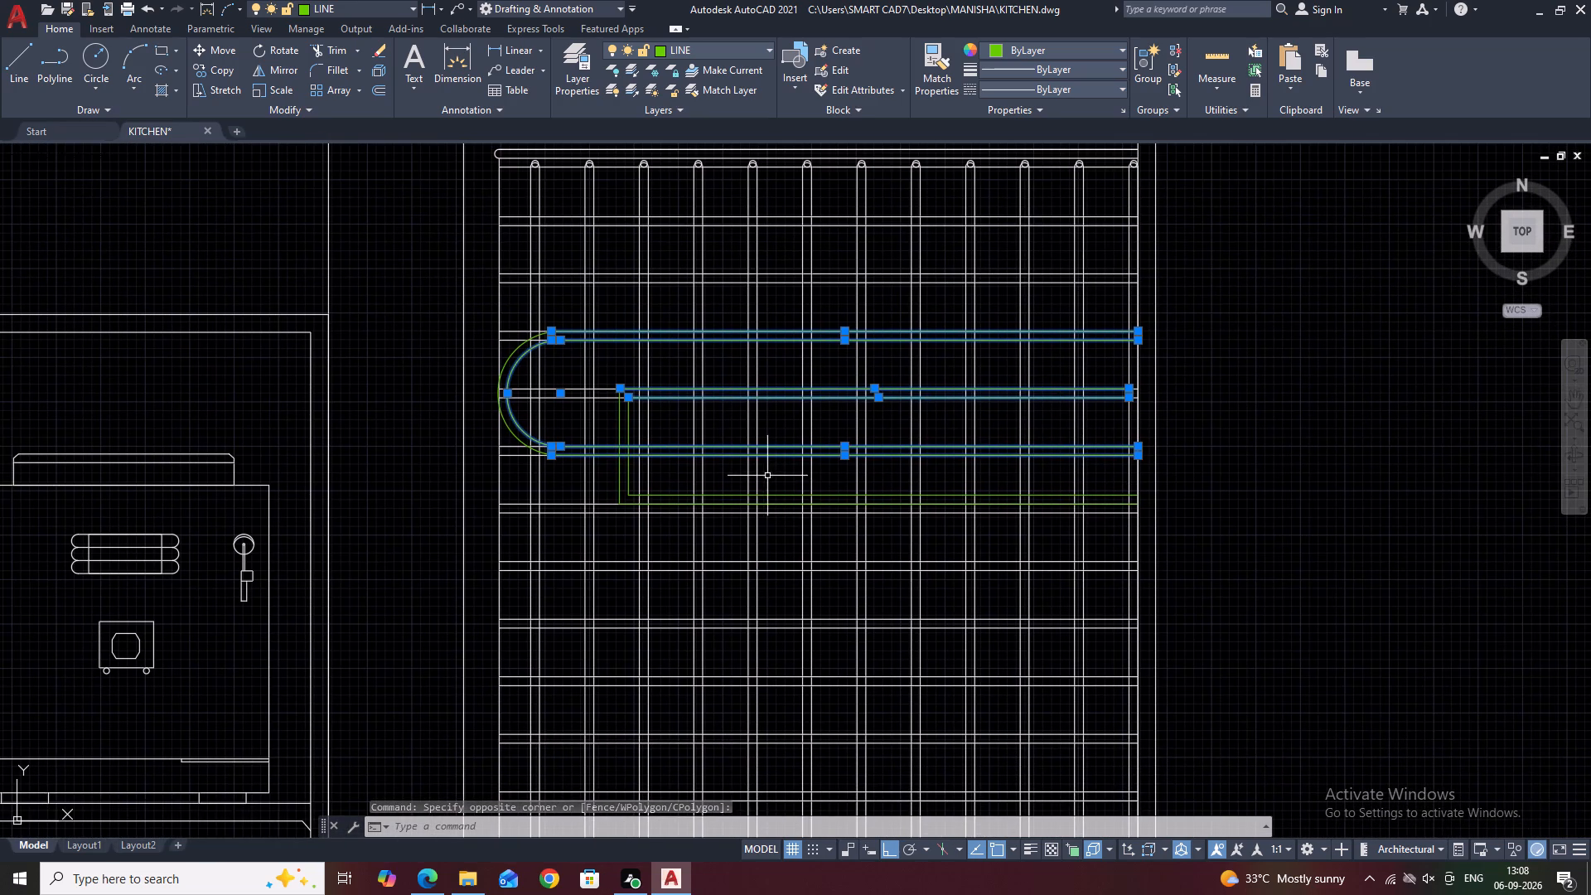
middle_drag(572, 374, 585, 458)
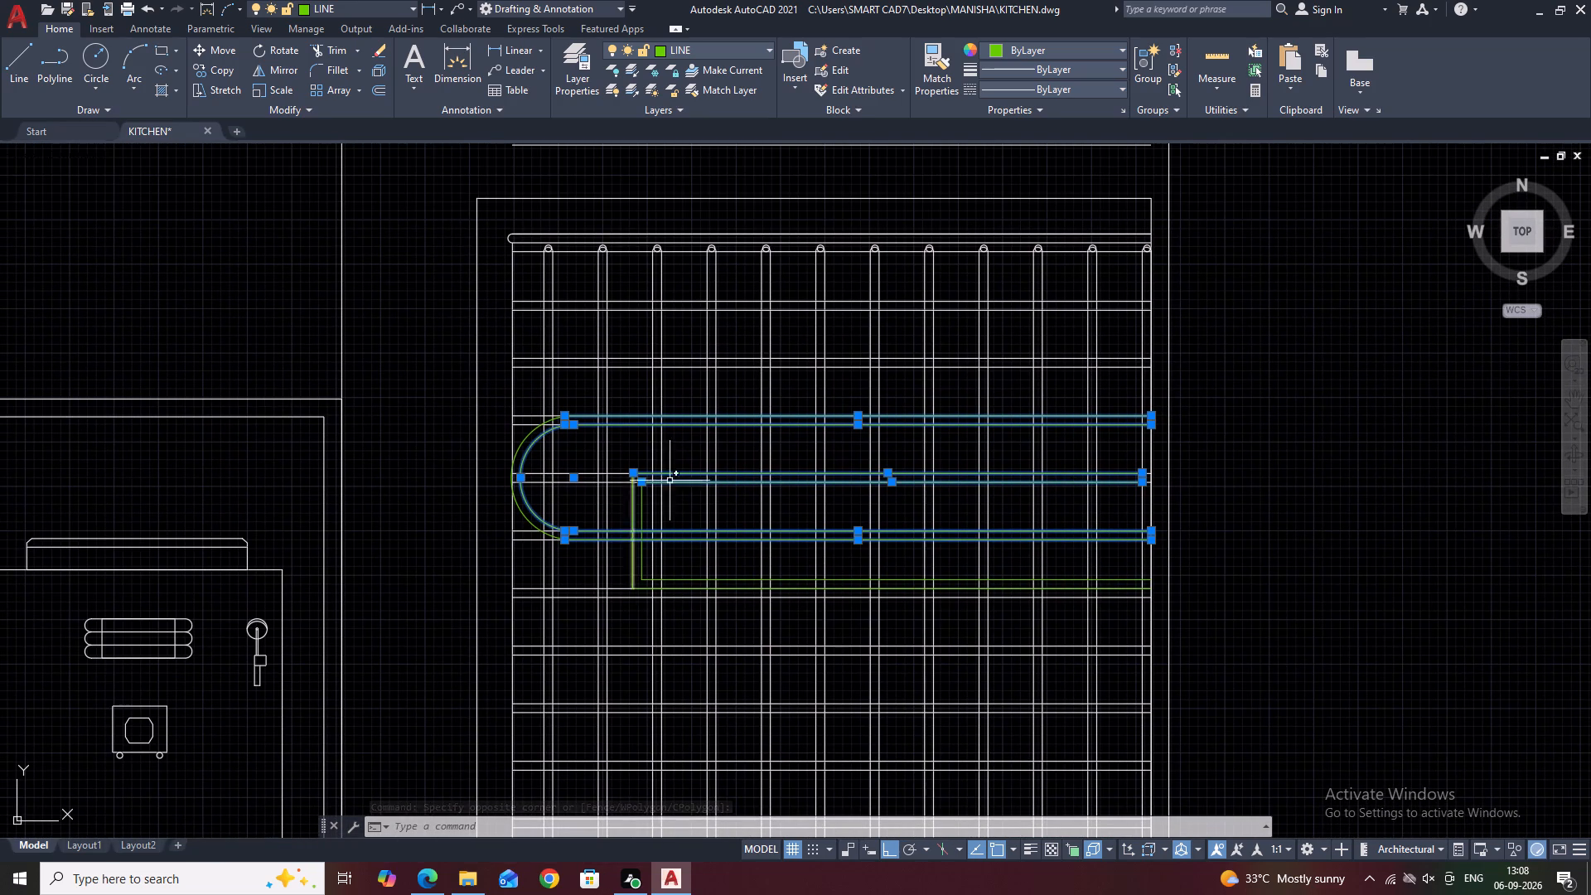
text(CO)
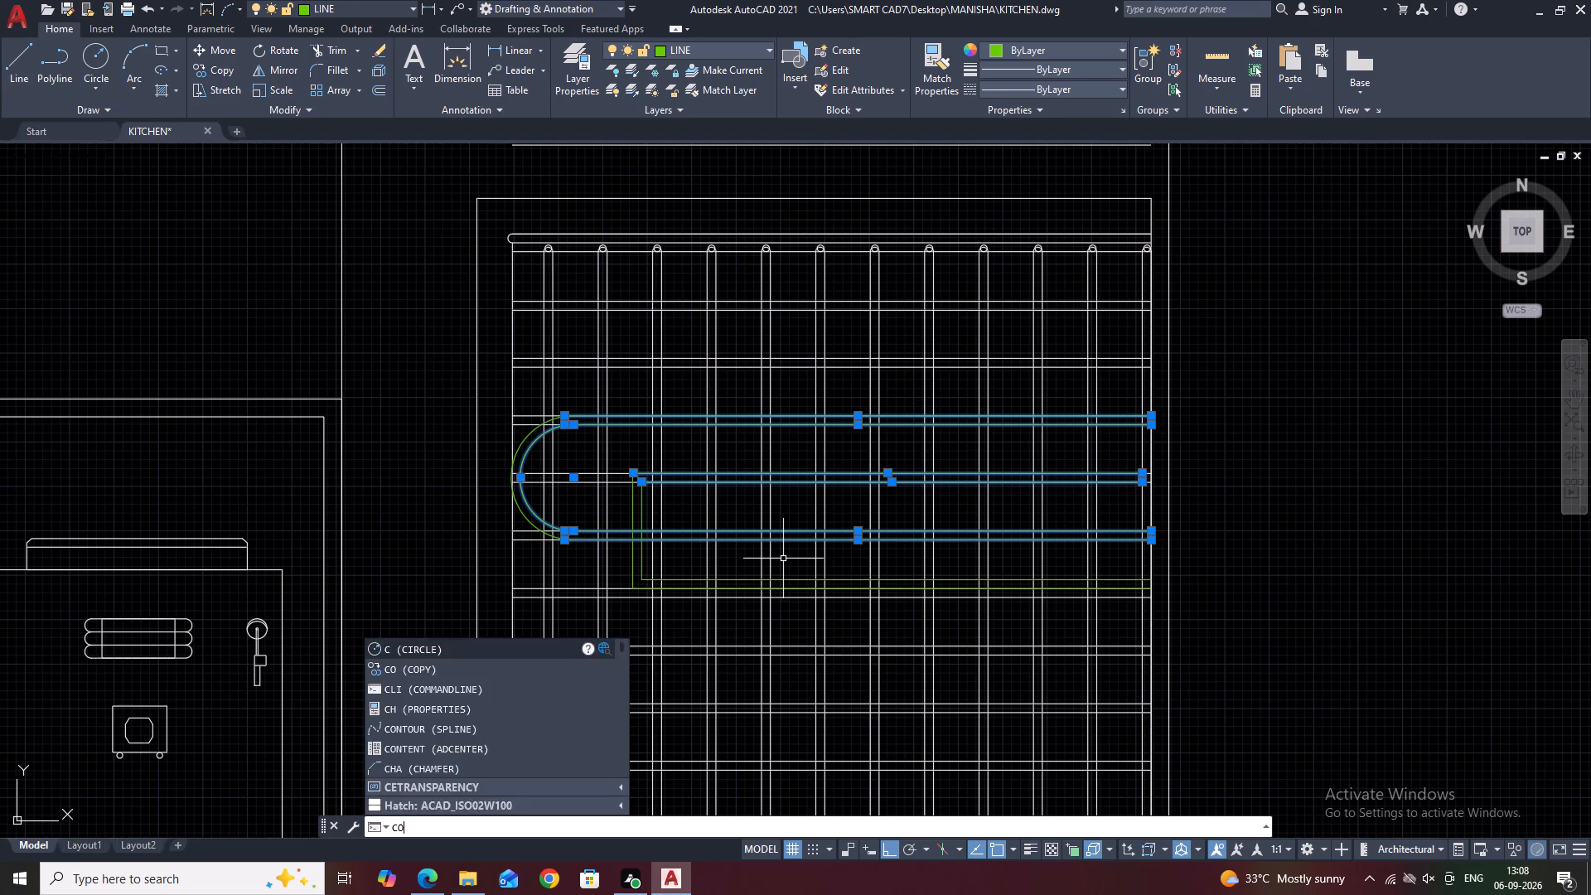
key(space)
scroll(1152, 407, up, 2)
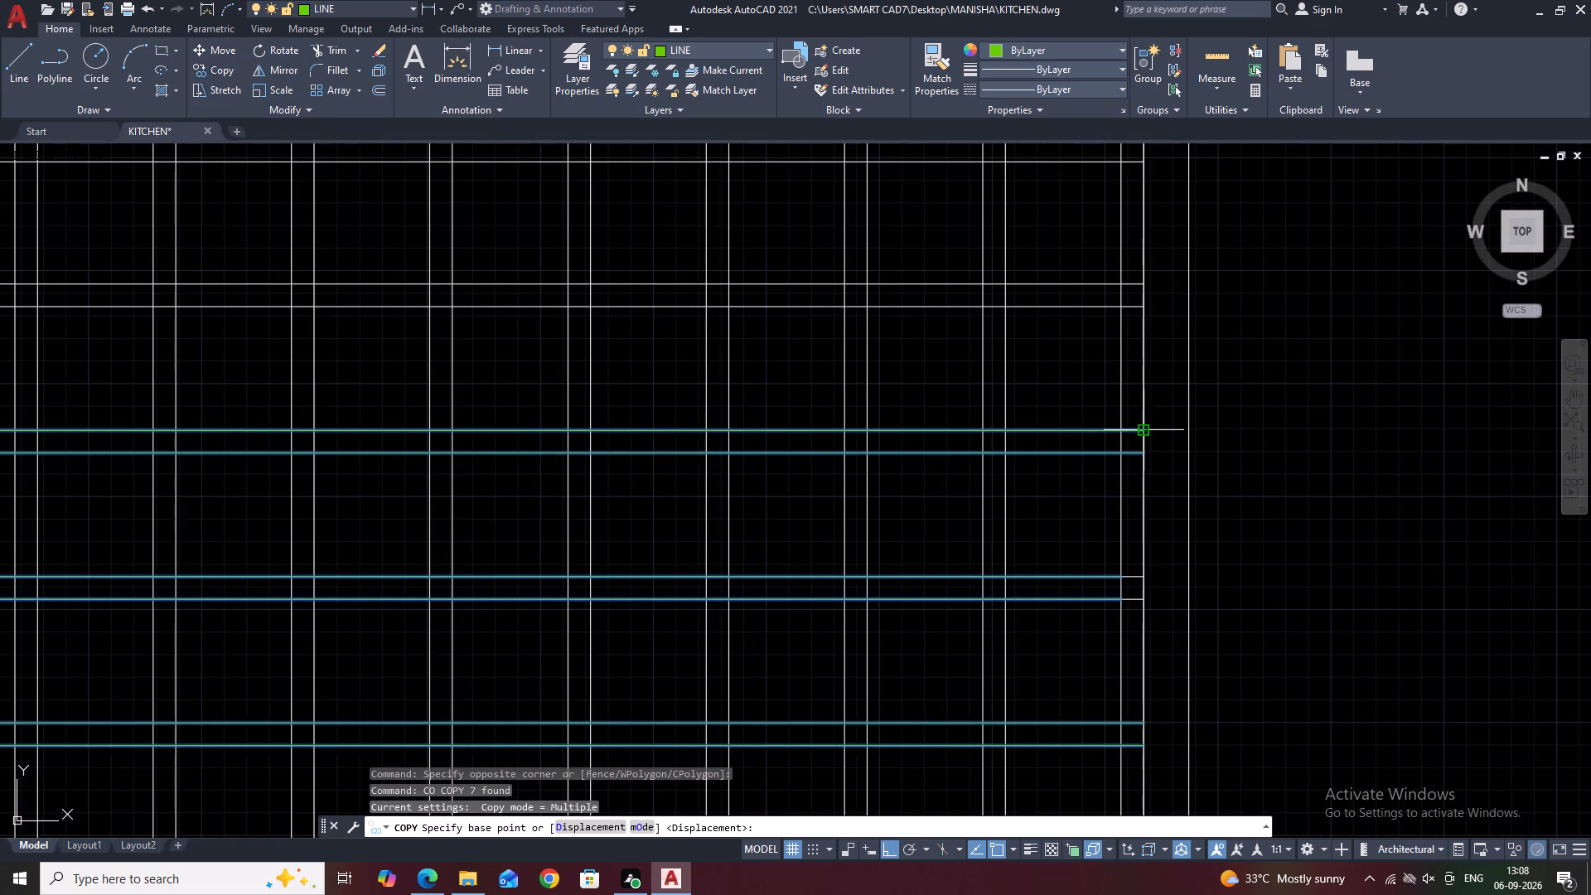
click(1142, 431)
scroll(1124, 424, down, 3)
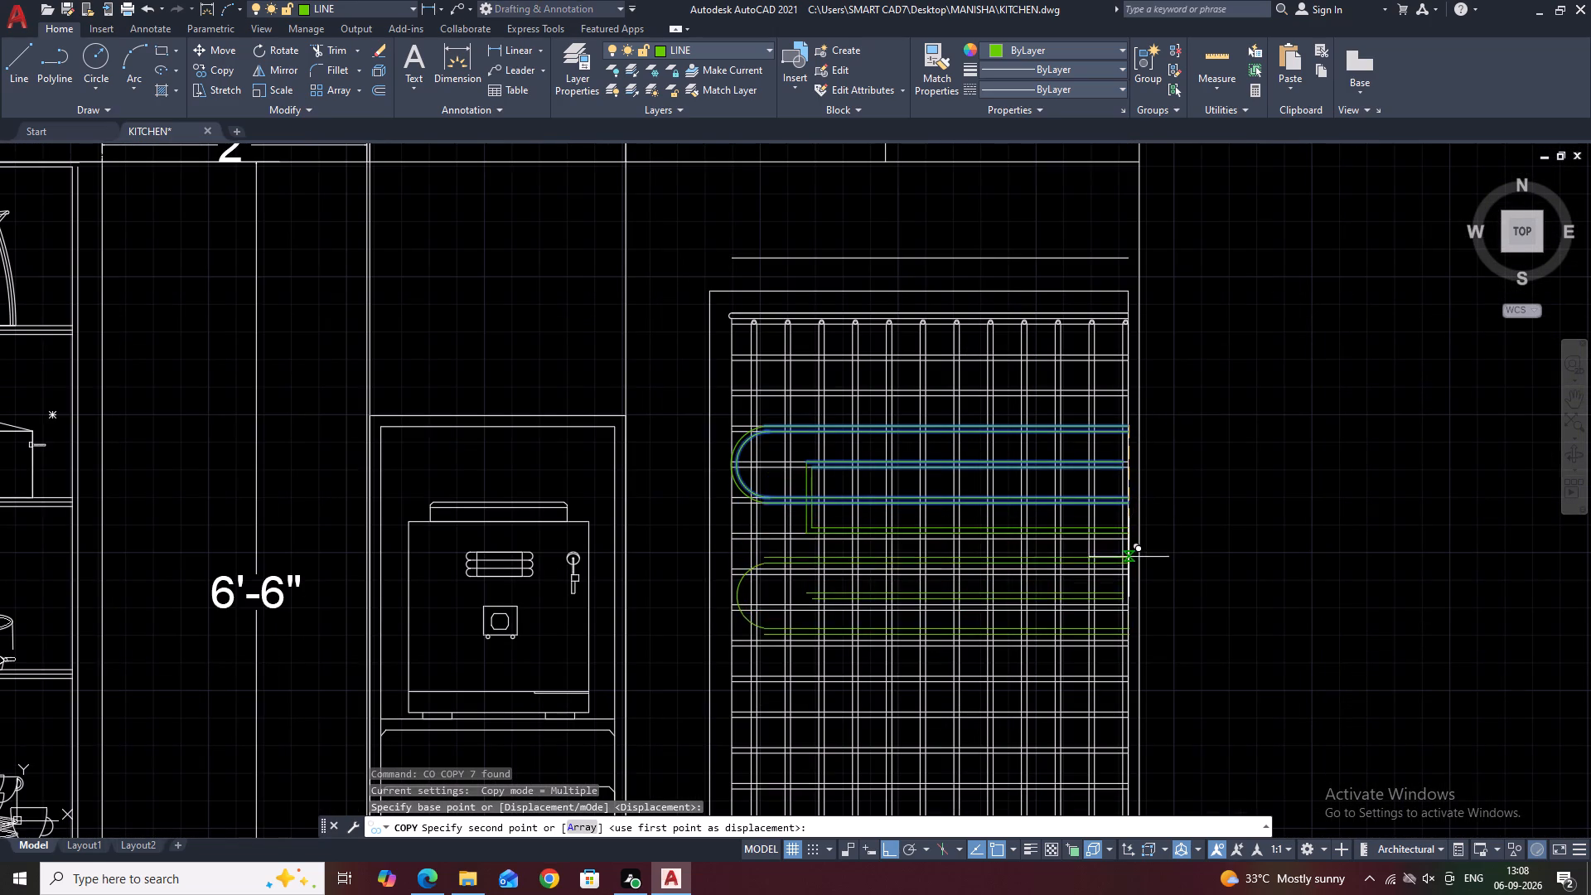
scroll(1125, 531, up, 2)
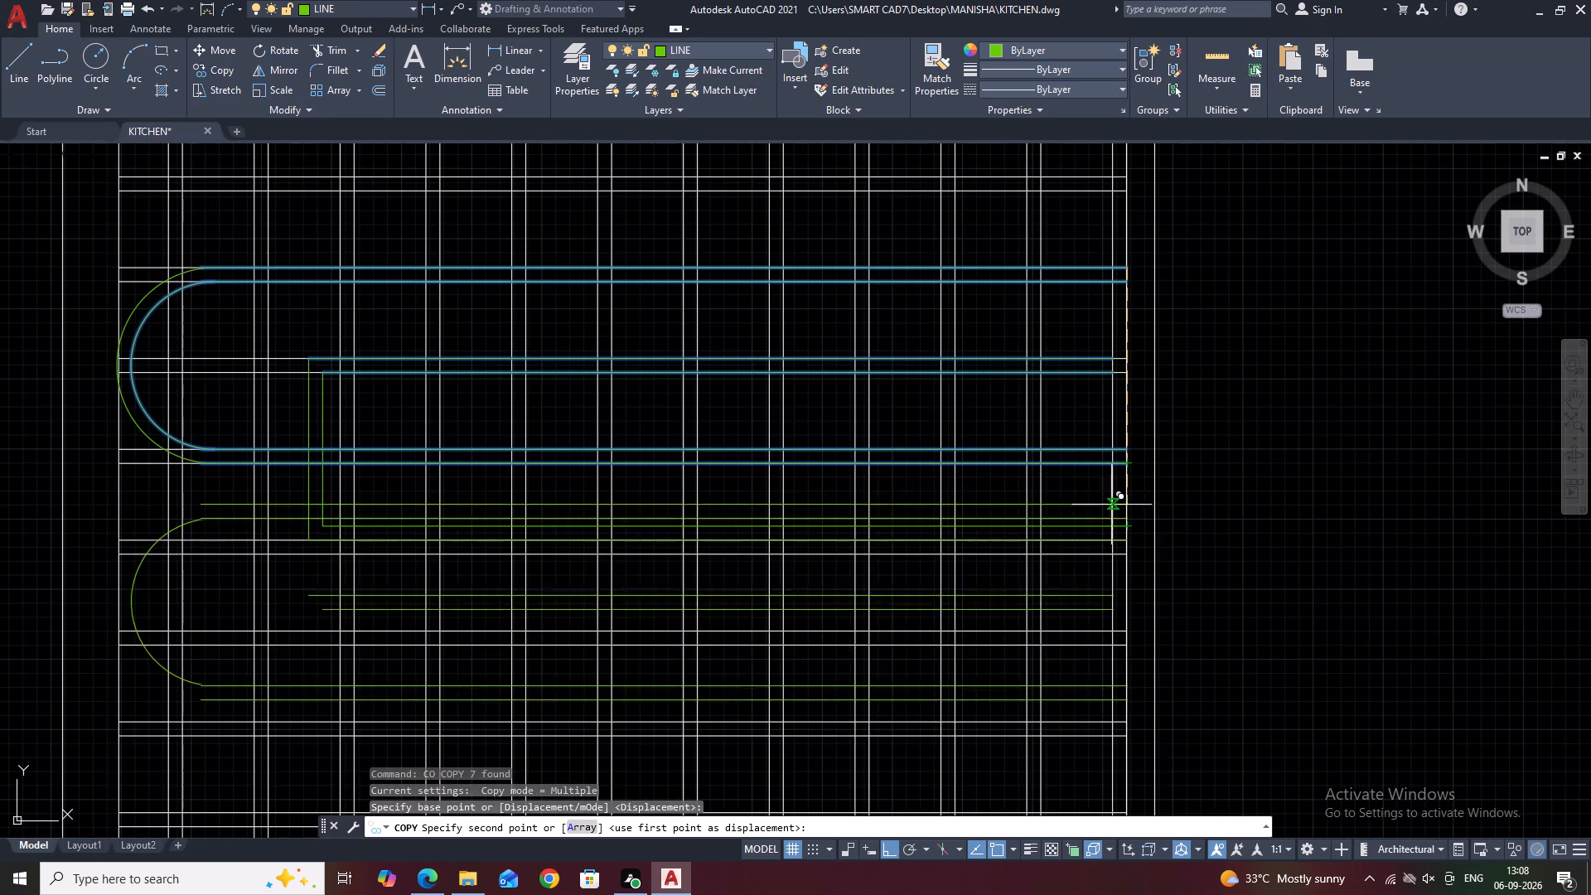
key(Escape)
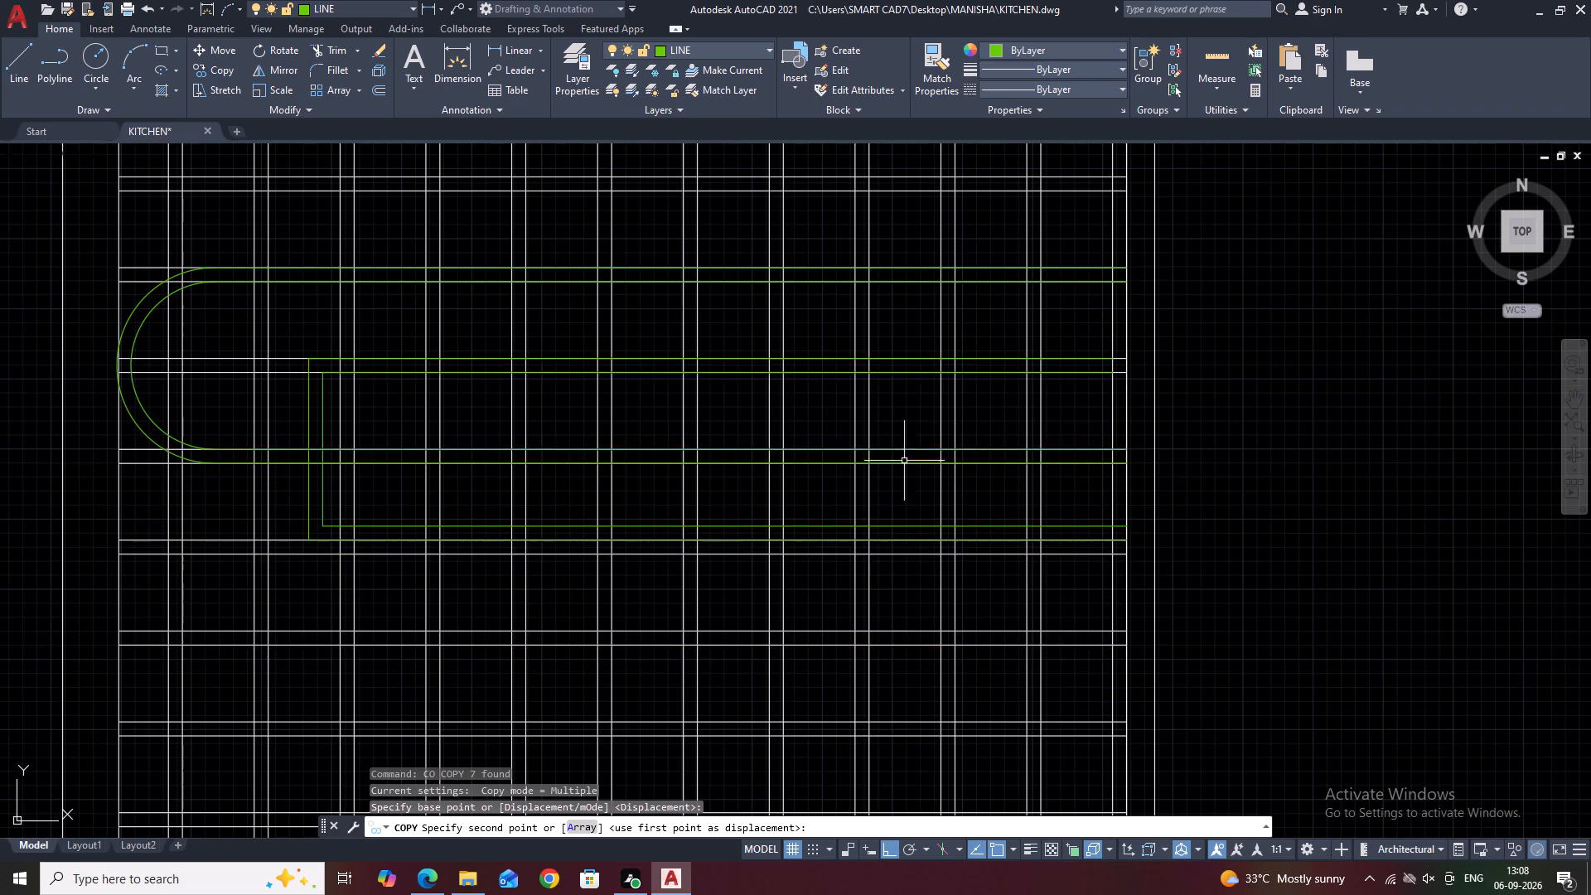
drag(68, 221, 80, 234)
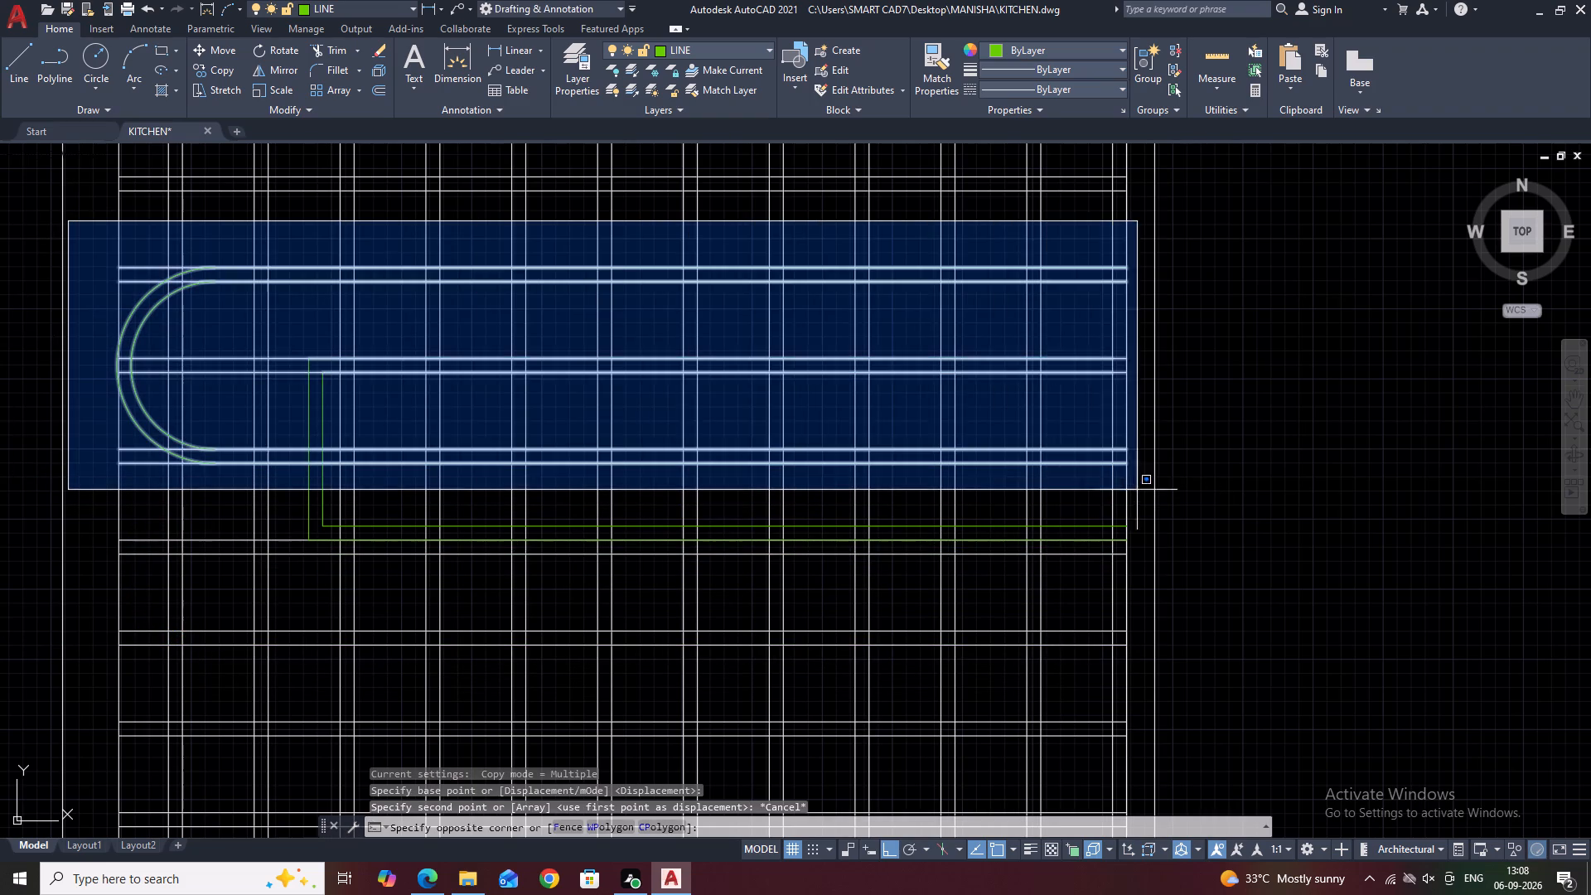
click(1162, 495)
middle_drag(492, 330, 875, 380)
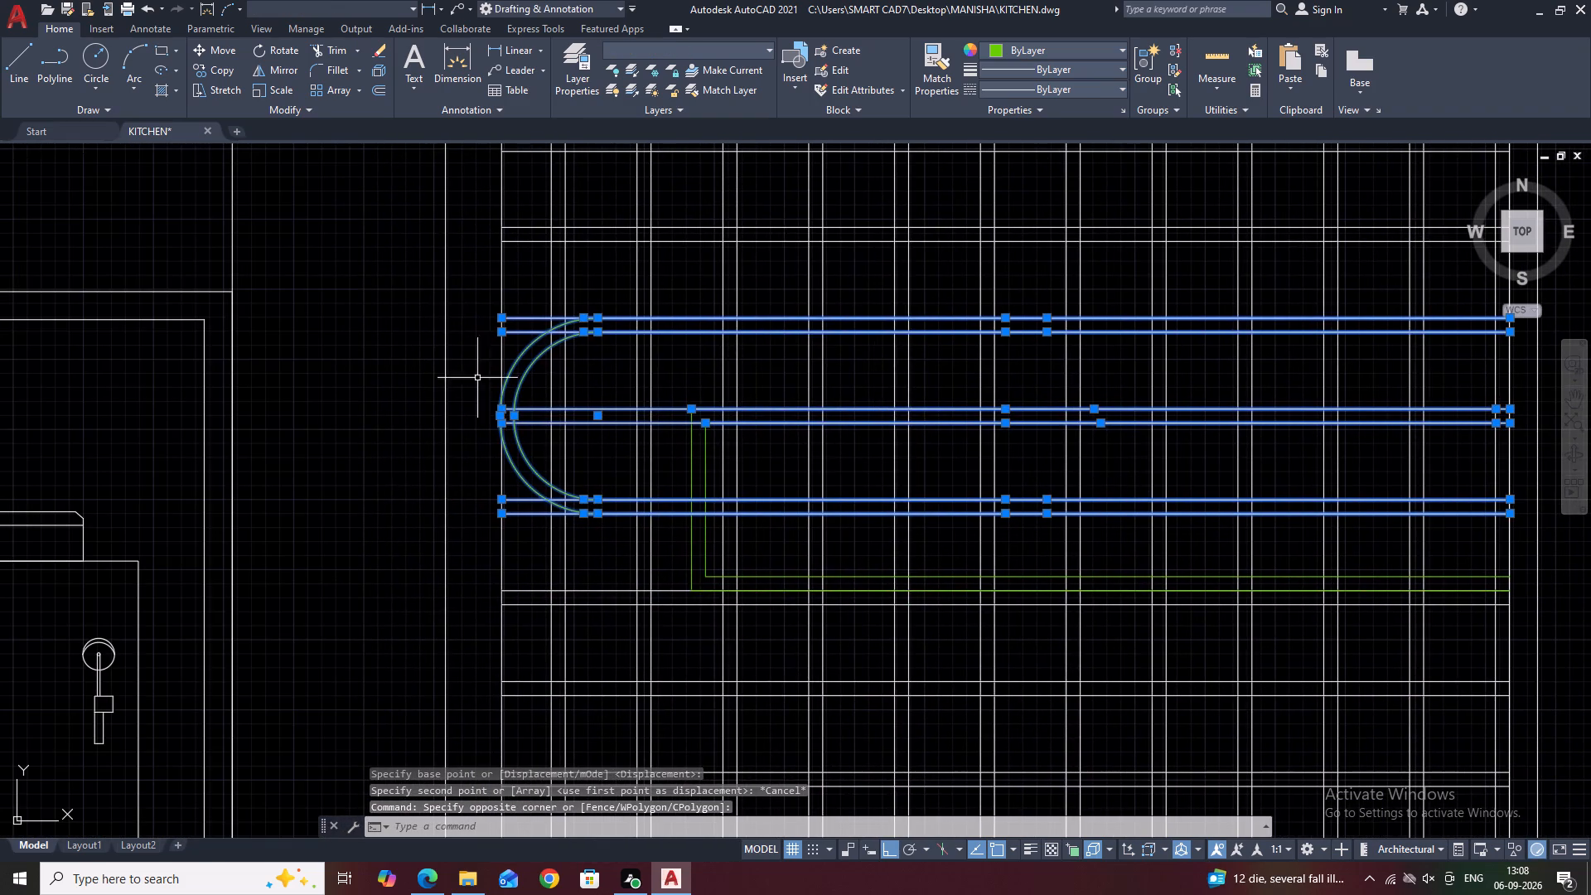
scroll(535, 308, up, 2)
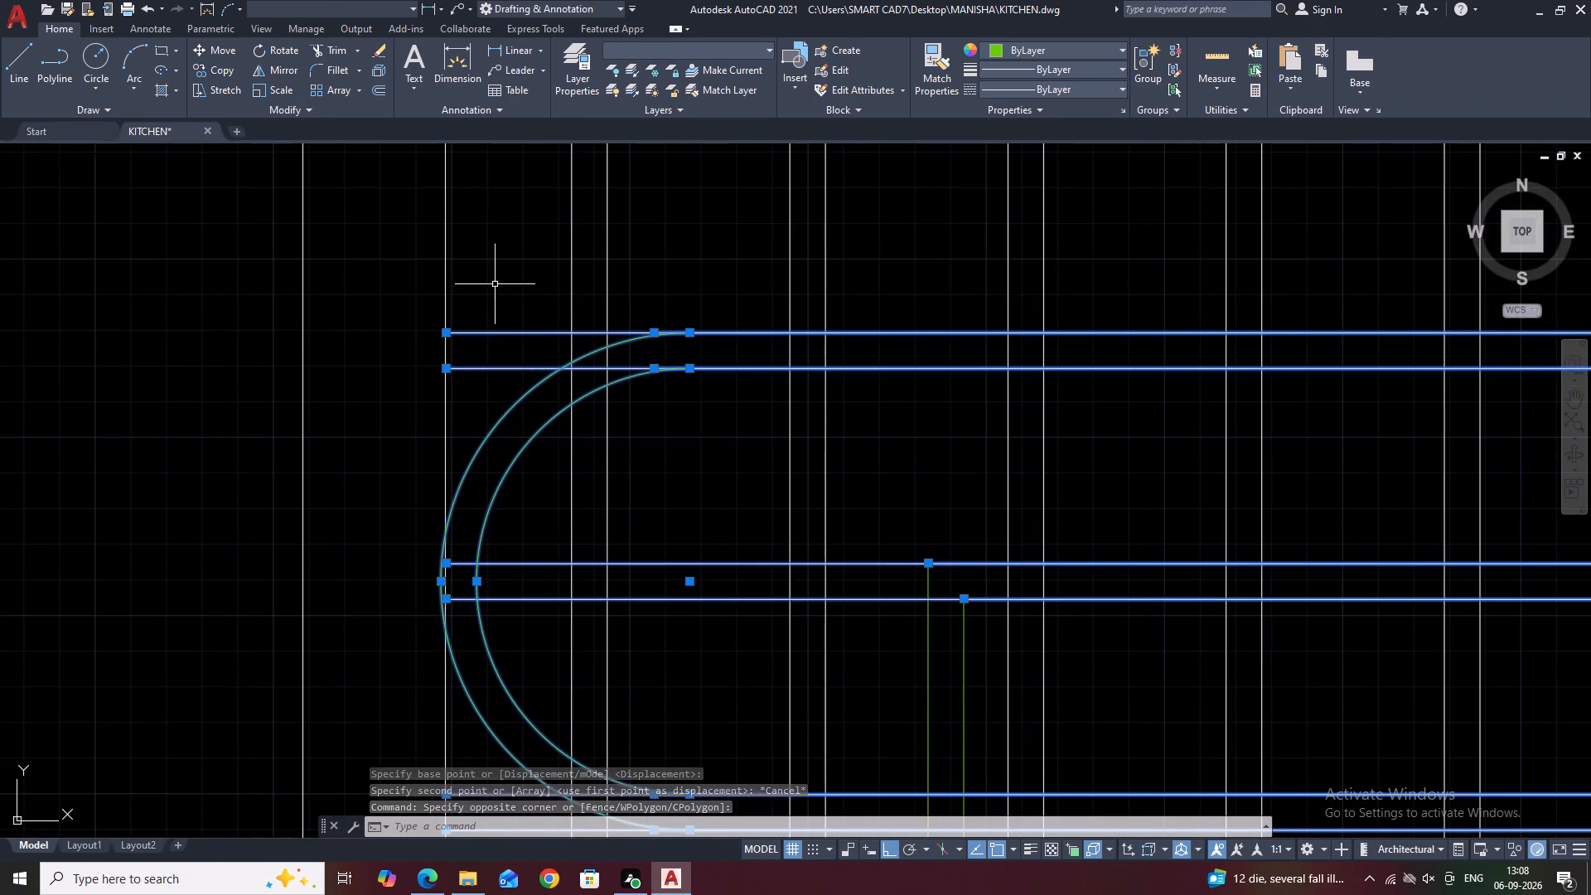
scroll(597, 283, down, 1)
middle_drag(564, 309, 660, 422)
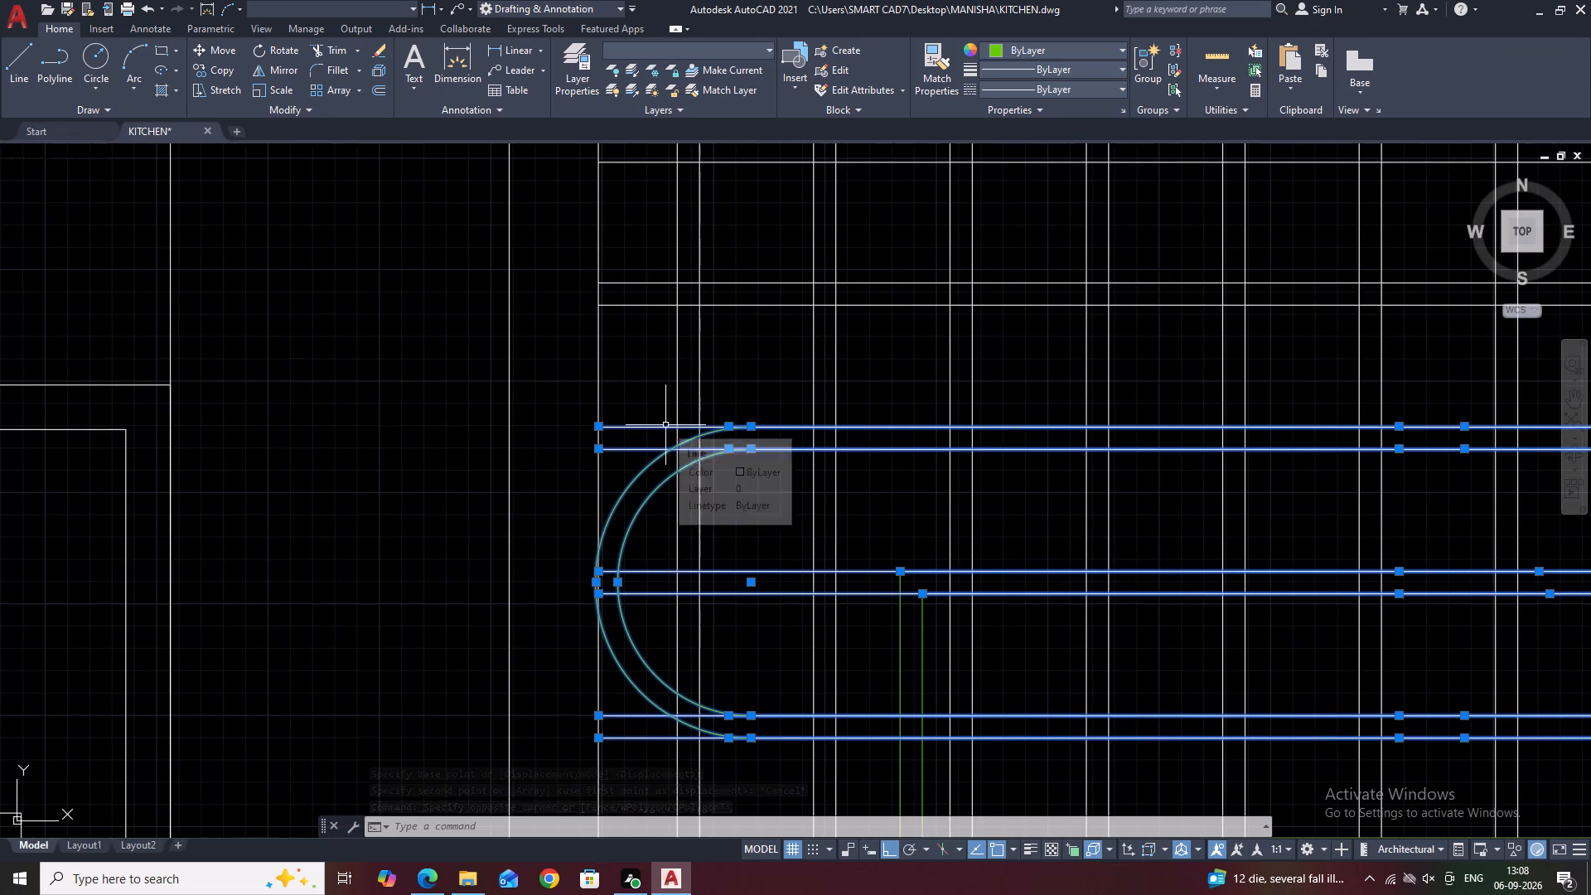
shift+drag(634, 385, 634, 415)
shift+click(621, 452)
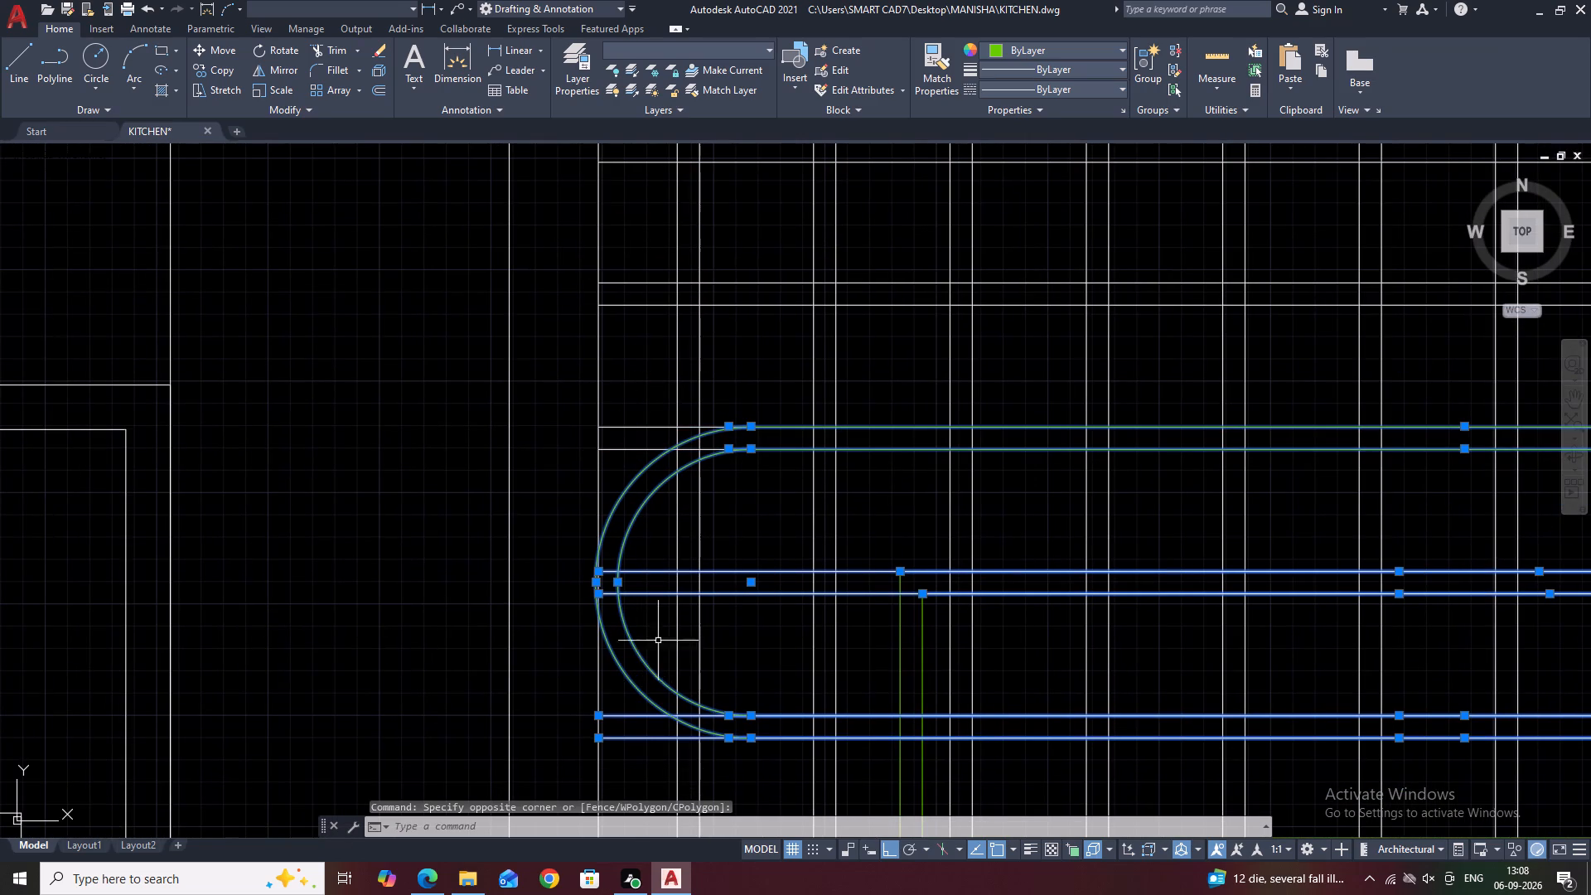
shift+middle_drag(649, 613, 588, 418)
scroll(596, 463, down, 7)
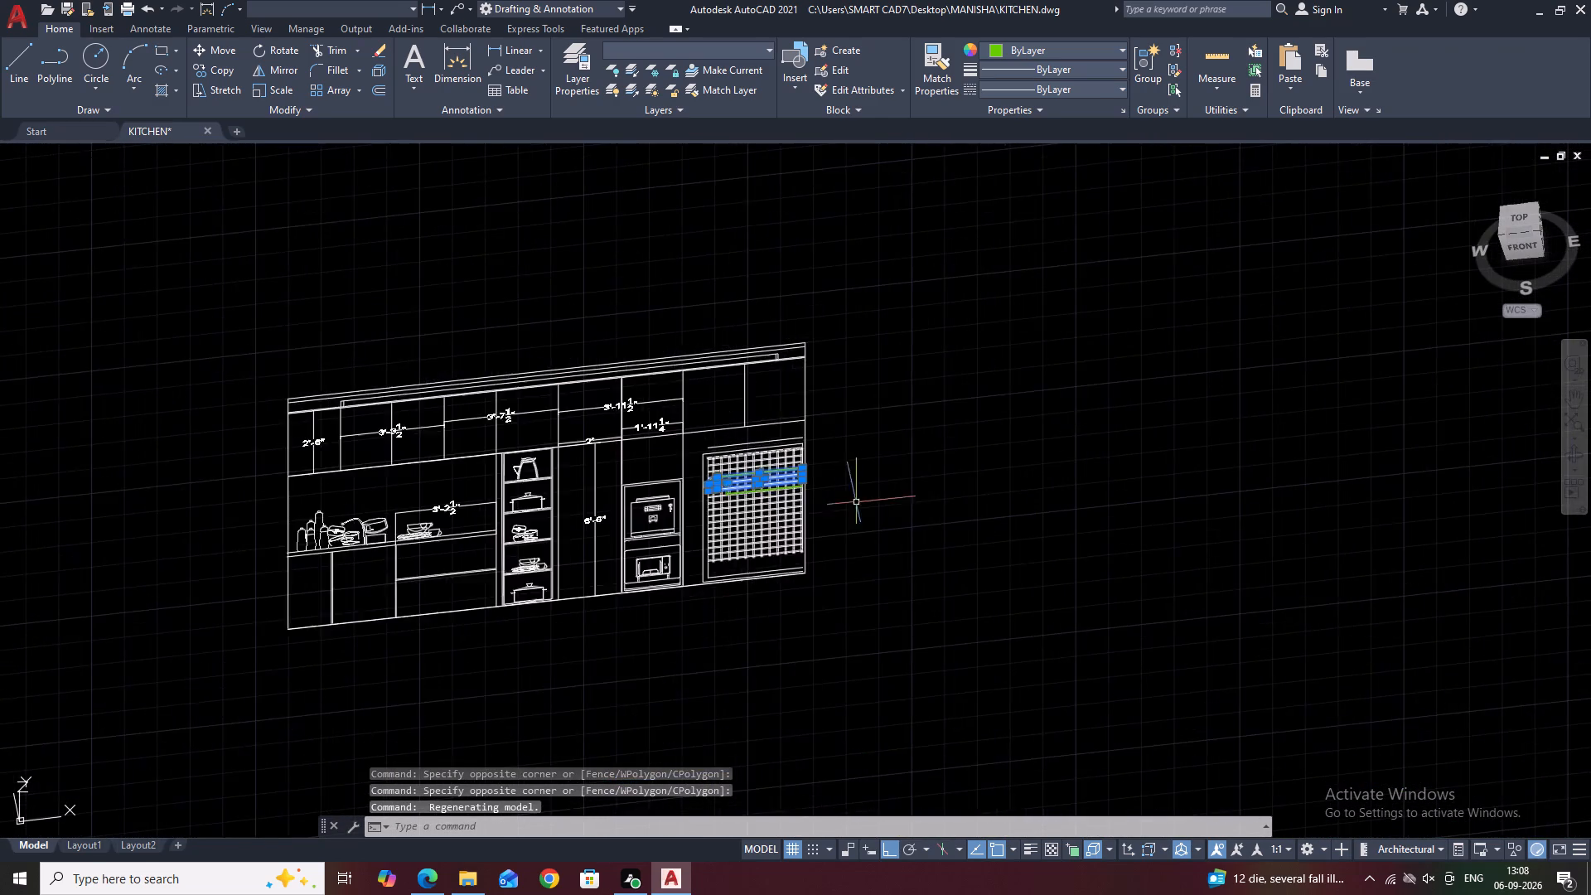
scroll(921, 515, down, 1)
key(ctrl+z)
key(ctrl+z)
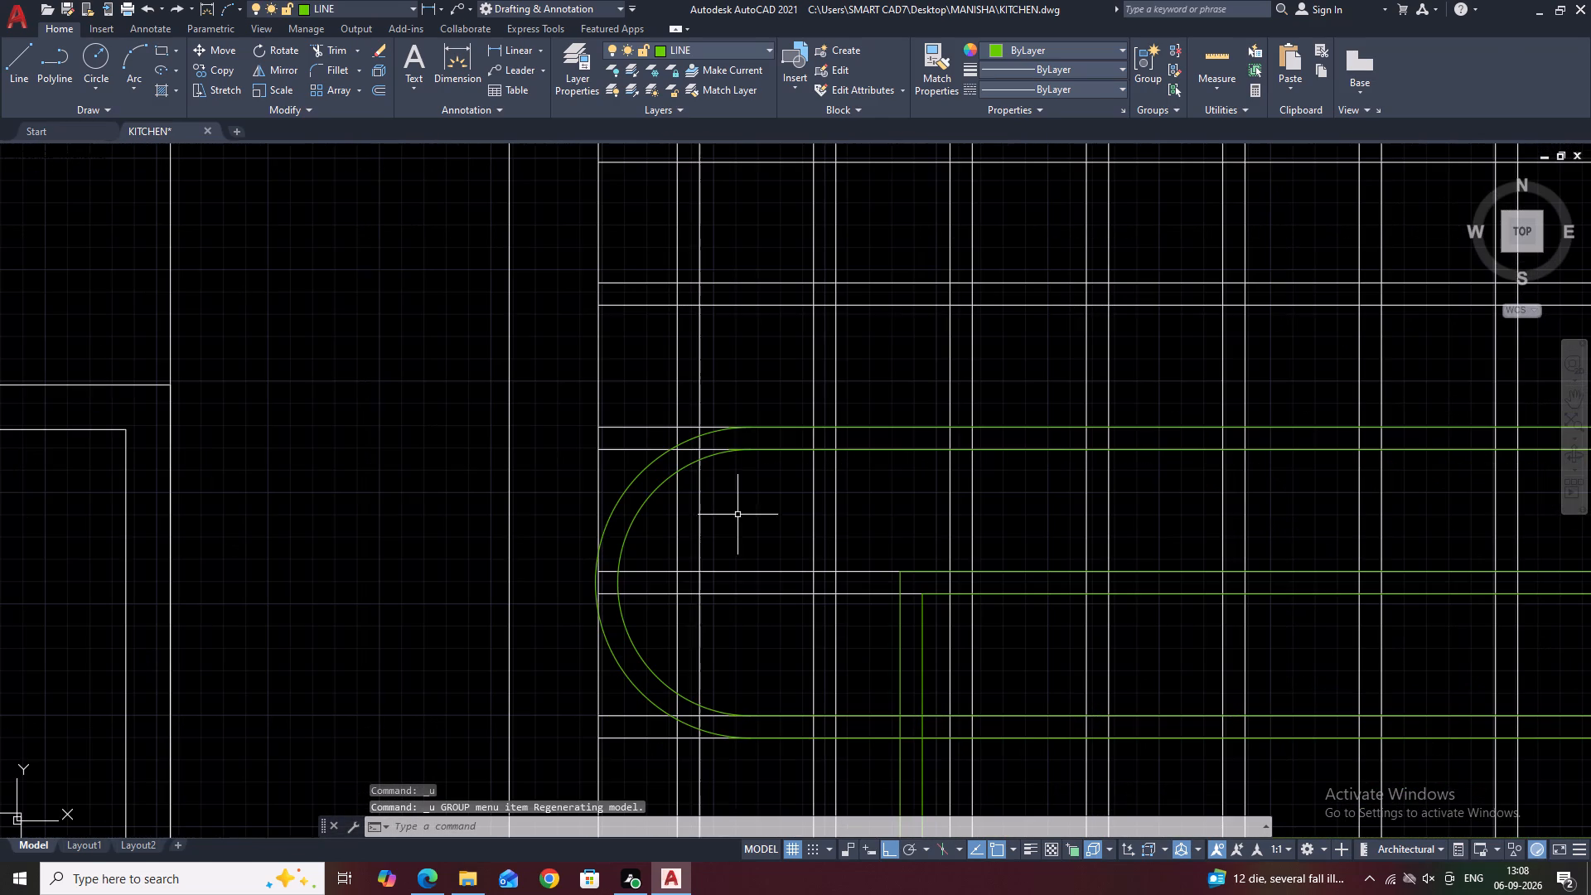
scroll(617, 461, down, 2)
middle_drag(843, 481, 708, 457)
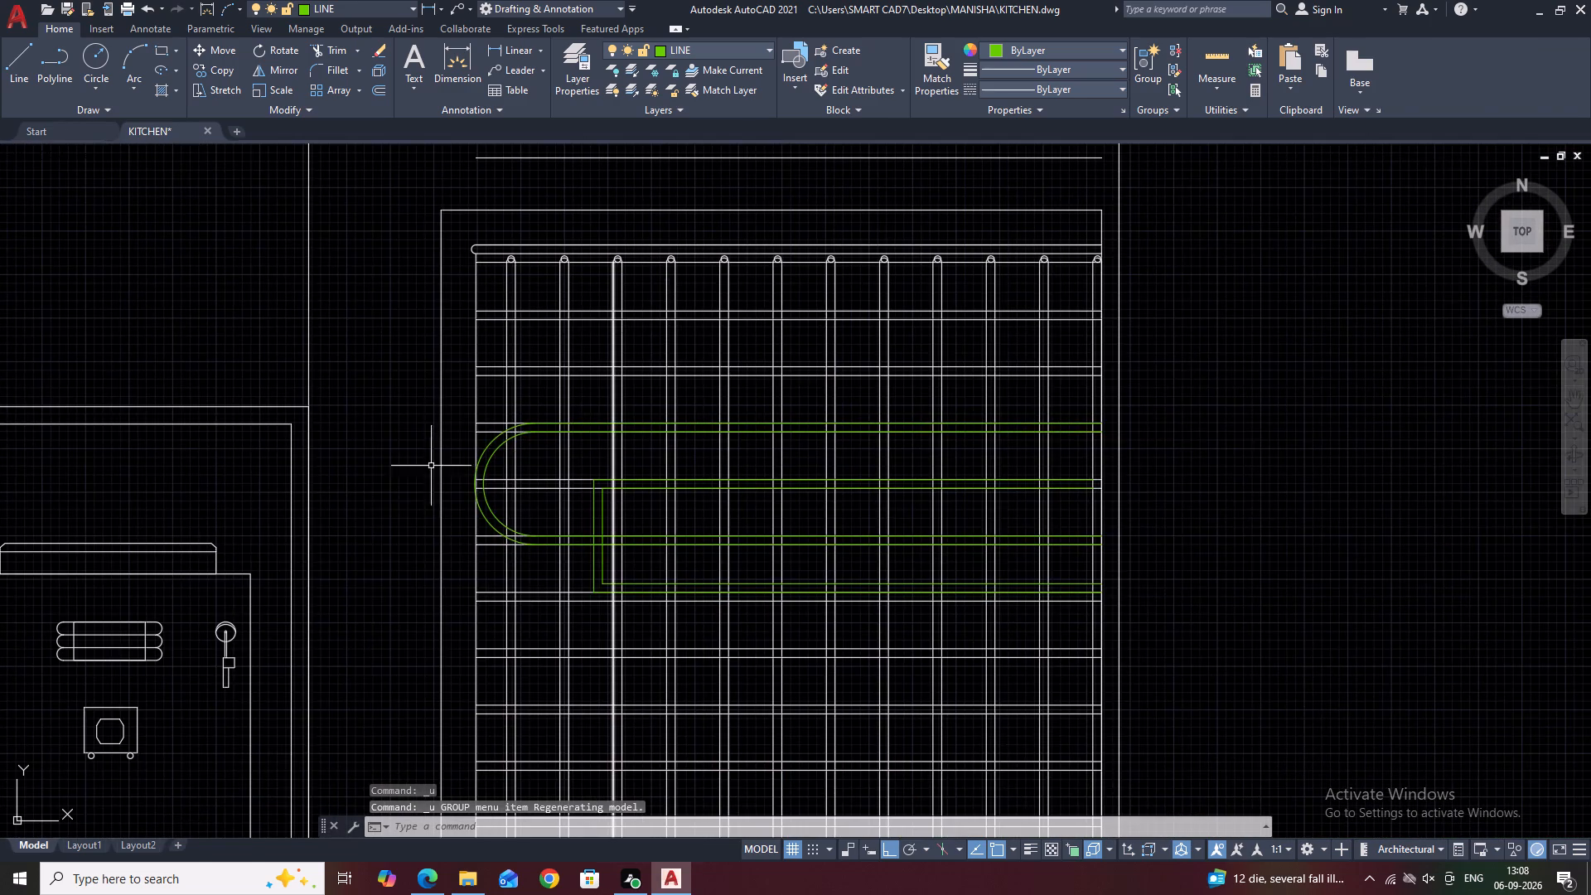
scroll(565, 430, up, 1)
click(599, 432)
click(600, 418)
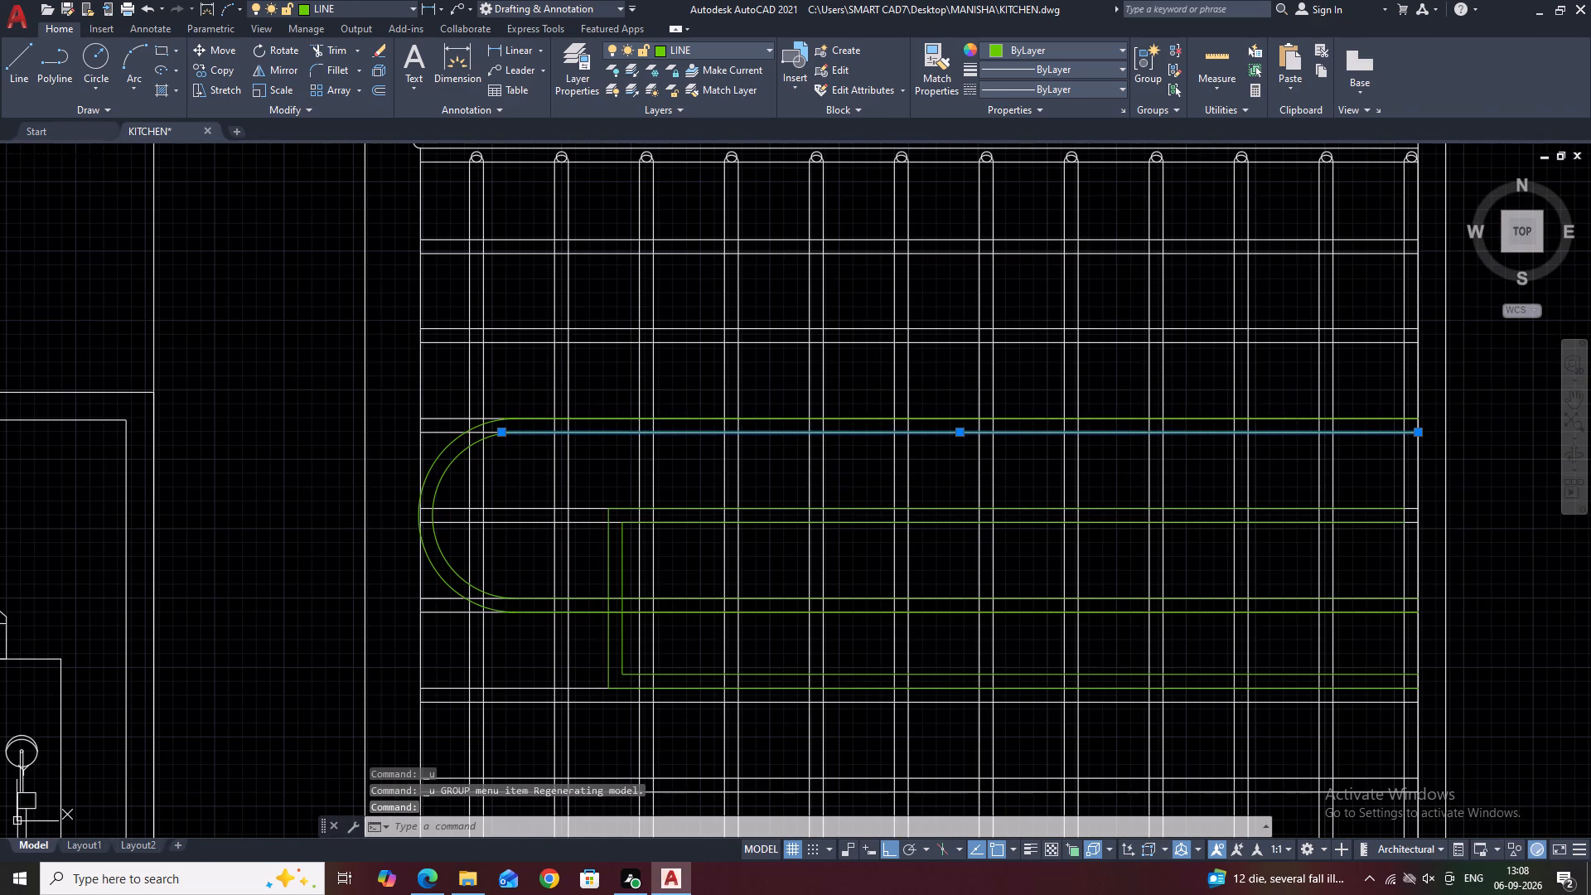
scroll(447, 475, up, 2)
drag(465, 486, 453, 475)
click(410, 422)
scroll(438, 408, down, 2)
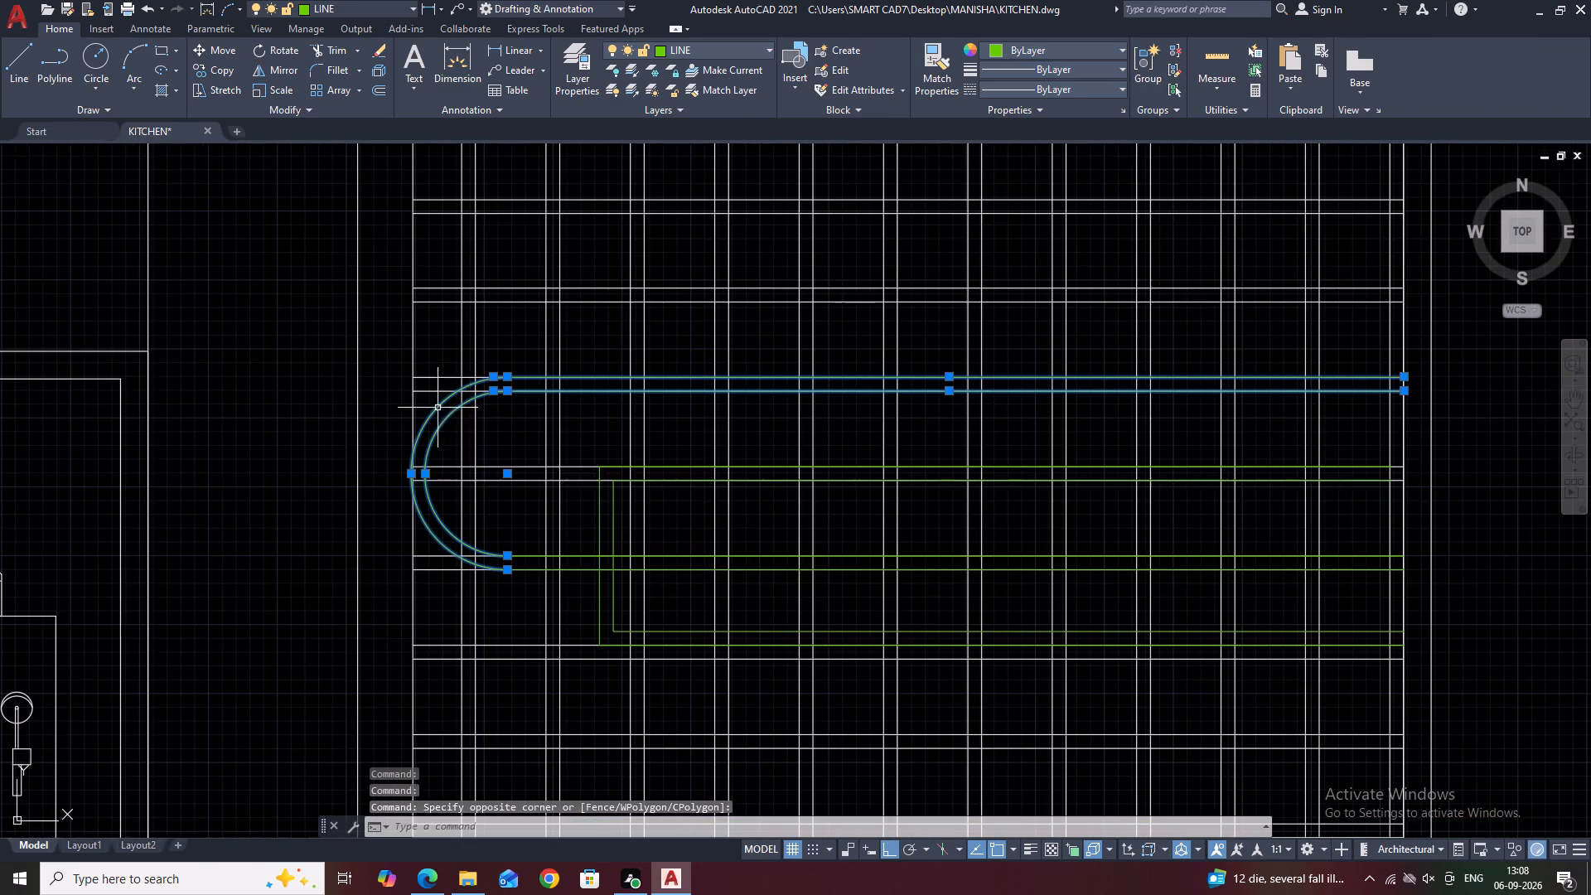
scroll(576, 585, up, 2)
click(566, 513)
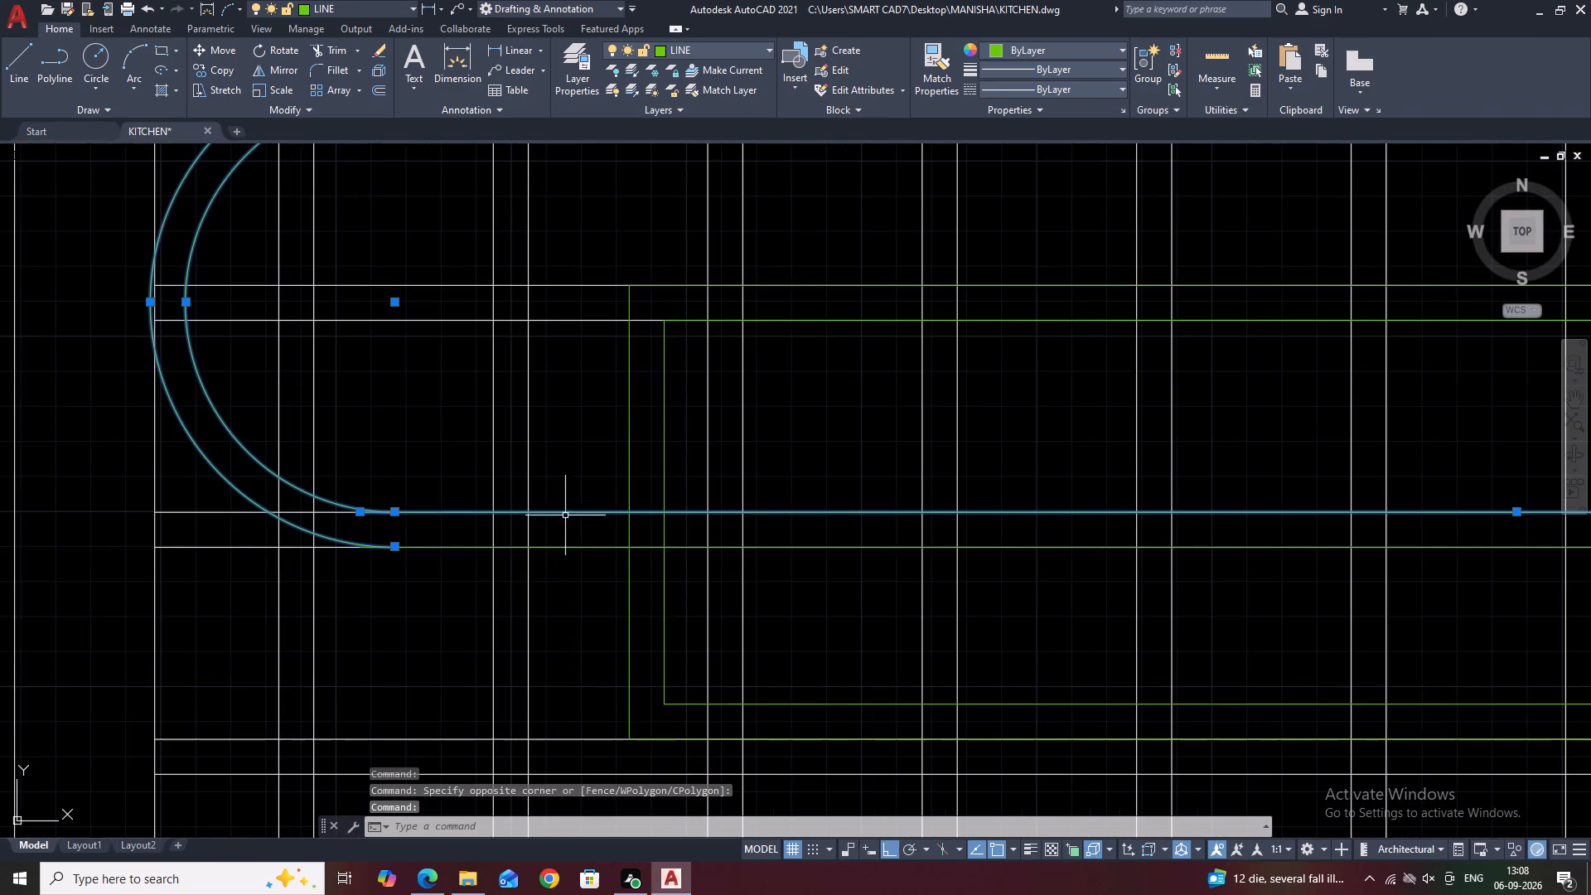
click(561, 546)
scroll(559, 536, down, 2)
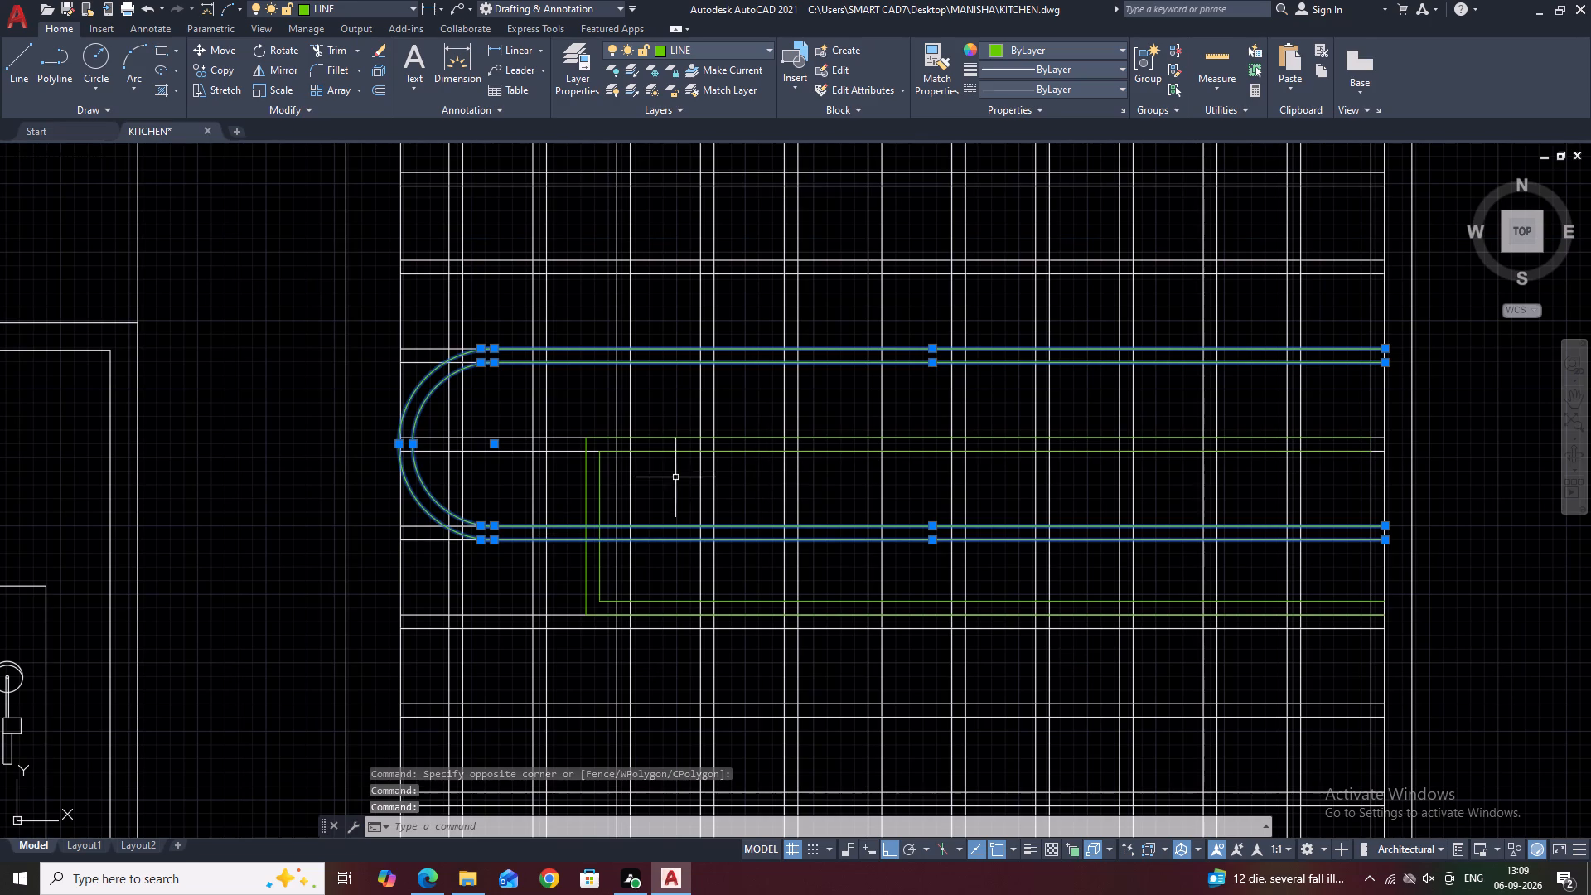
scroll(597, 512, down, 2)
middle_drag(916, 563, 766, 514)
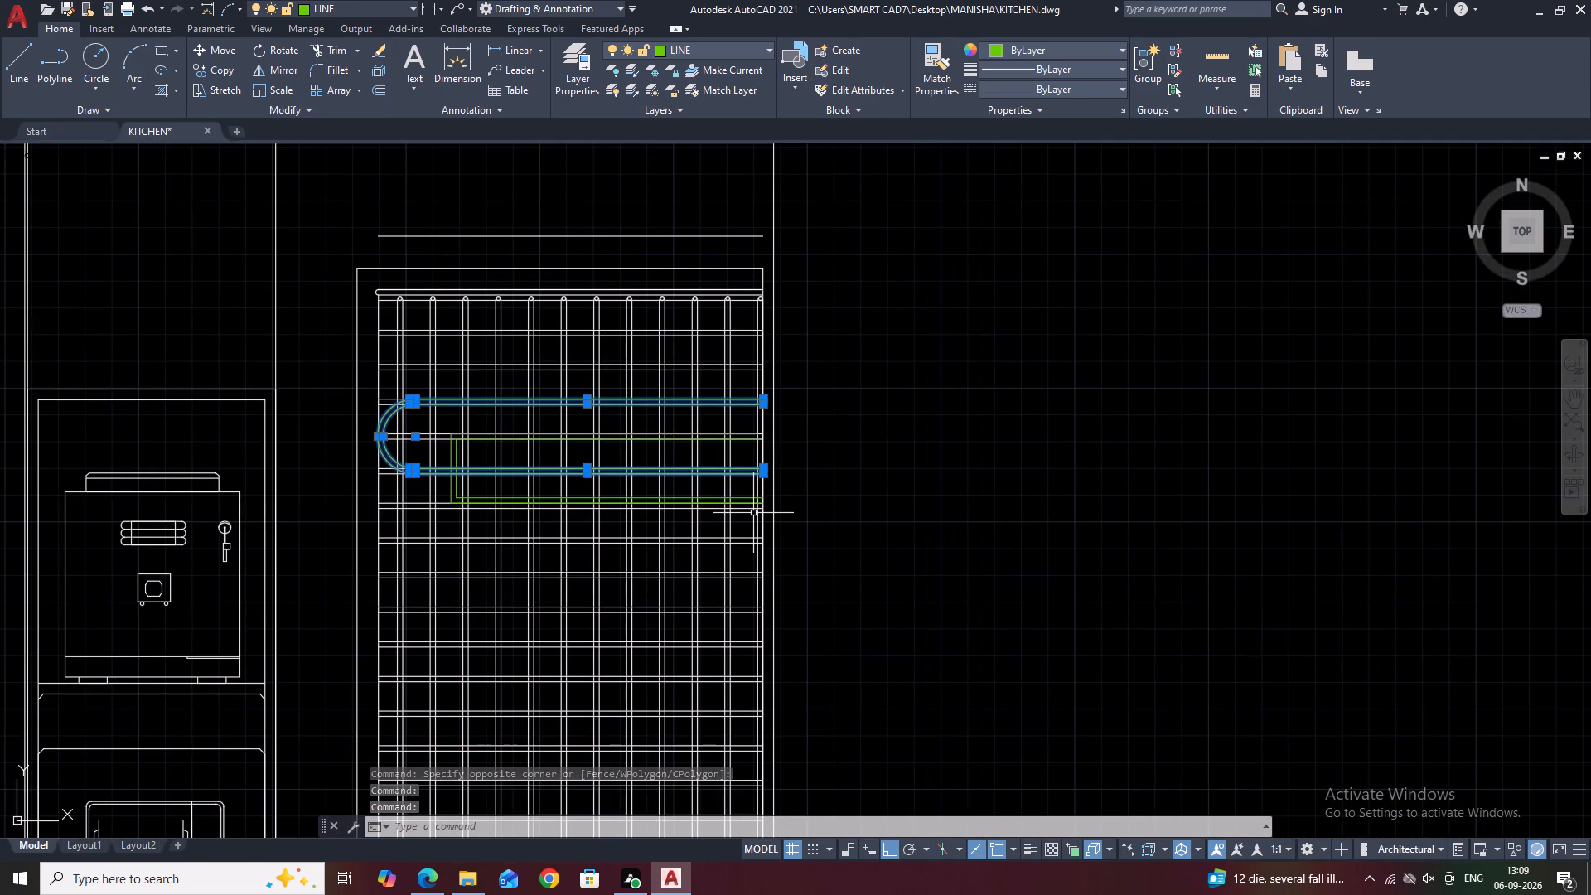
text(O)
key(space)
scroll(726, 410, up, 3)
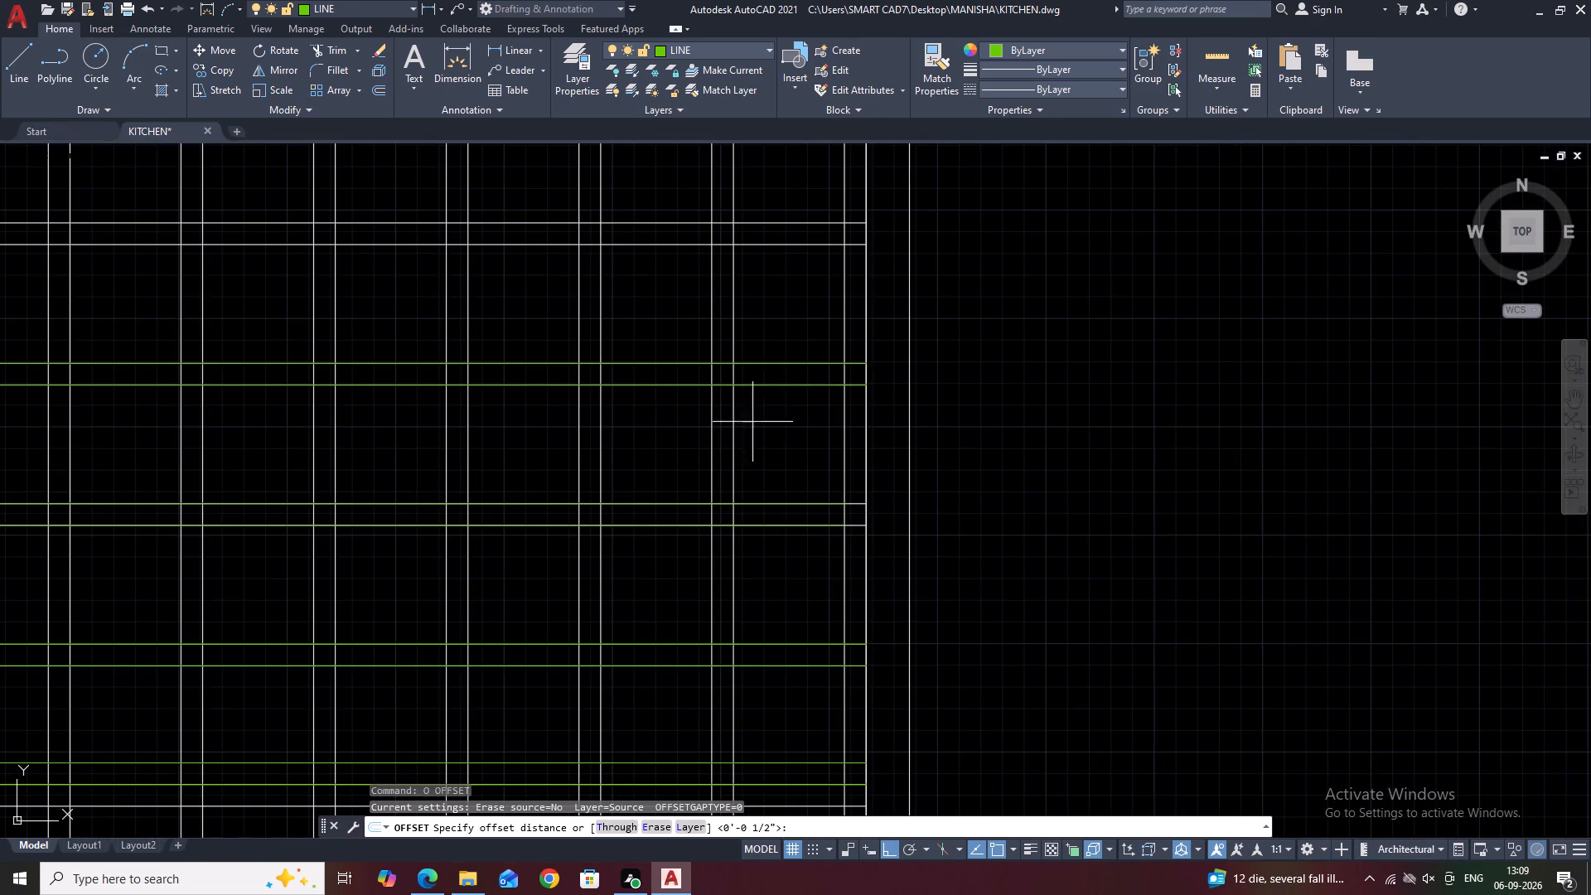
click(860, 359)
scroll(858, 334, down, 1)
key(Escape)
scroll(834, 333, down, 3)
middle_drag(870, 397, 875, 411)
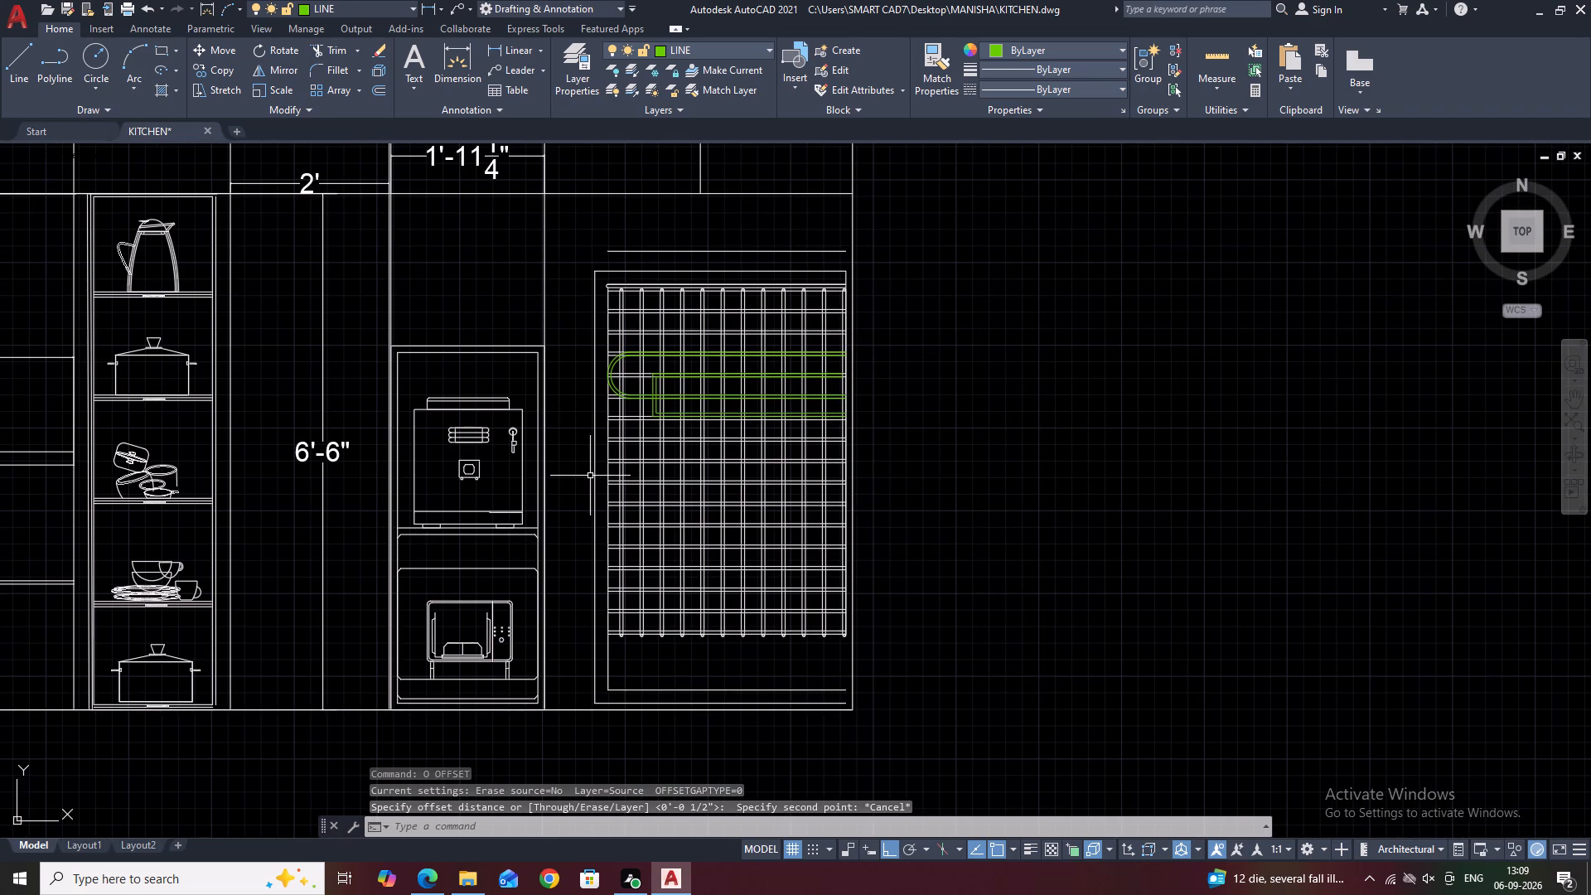
Copy the round-ended green double-line shape straight down so its top line meets the green frame's bottom double line at the grid's right edge.
scroll(651, 378, up, 2)
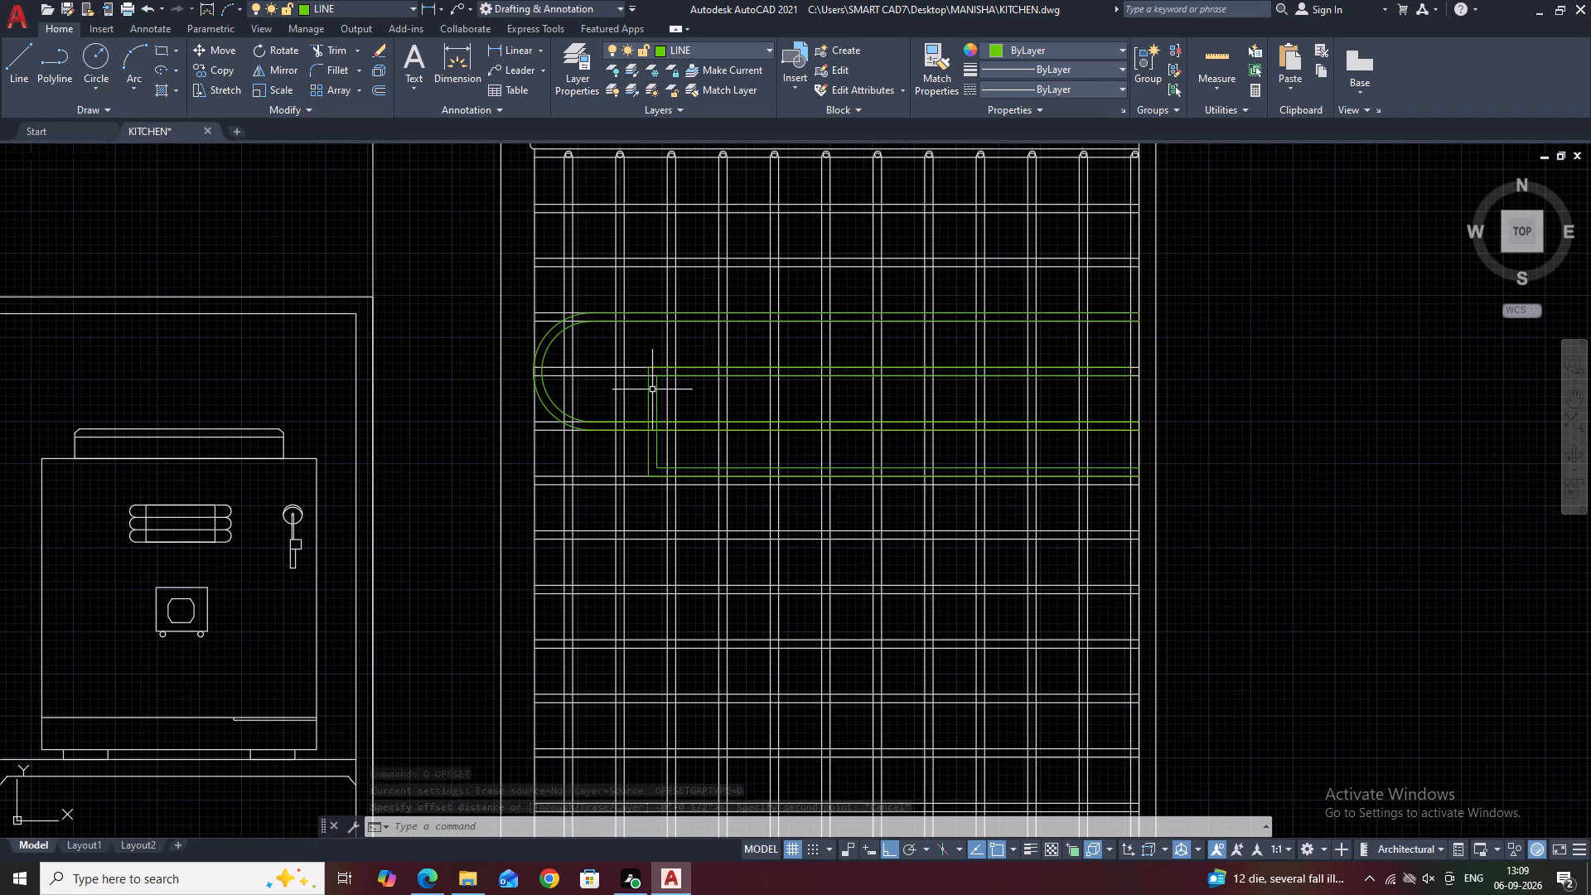
scroll(548, 315, up, 2)
click(565, 385)
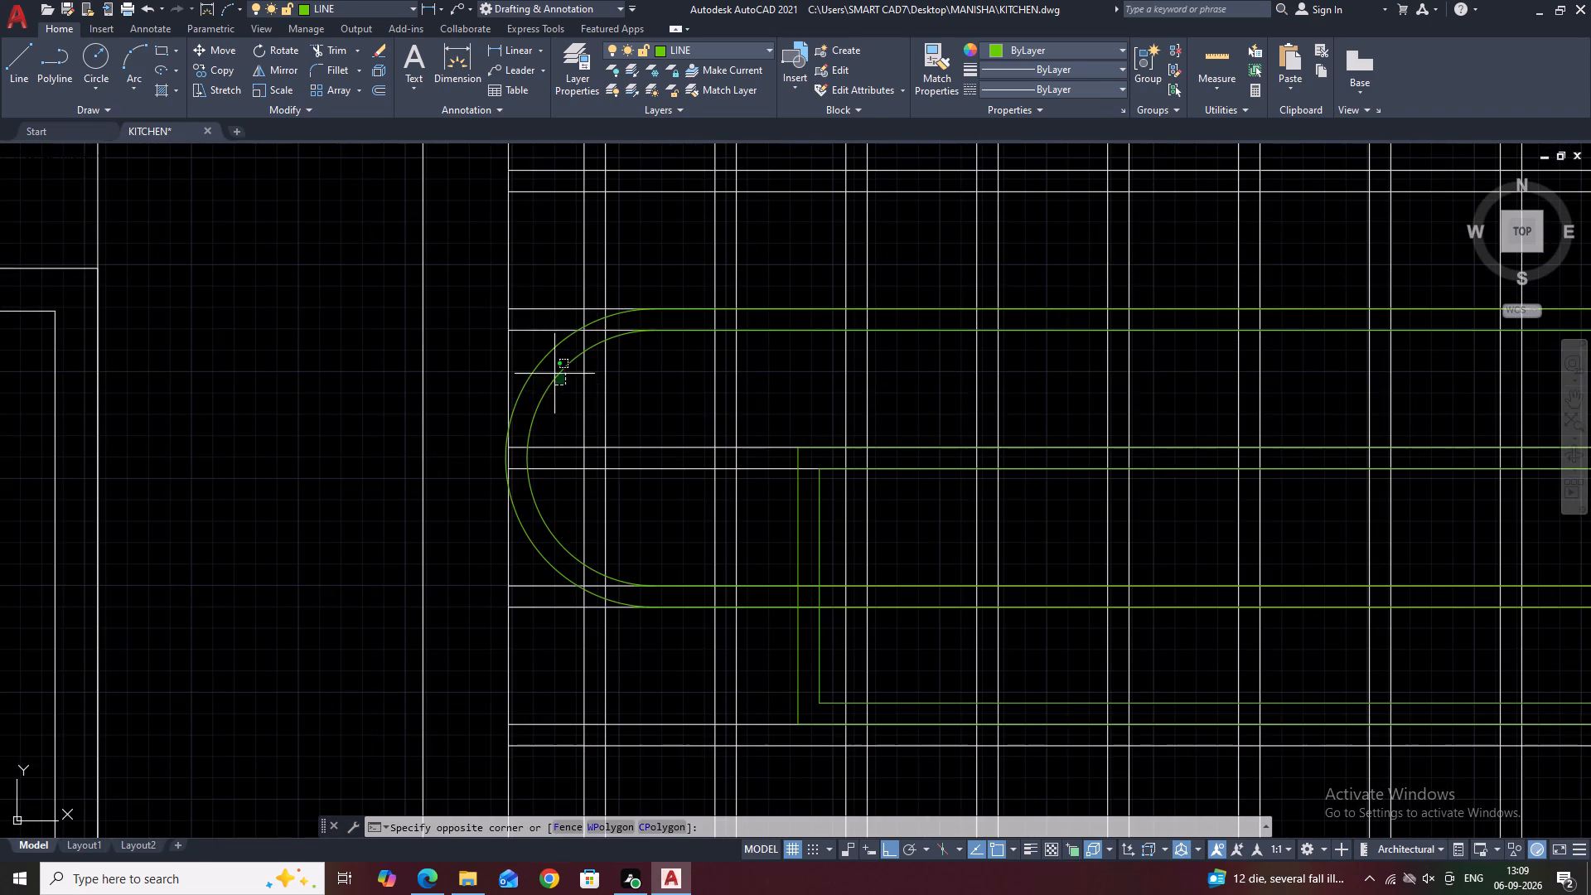
click(534, 351)
scroll(678, 572, up, 2)
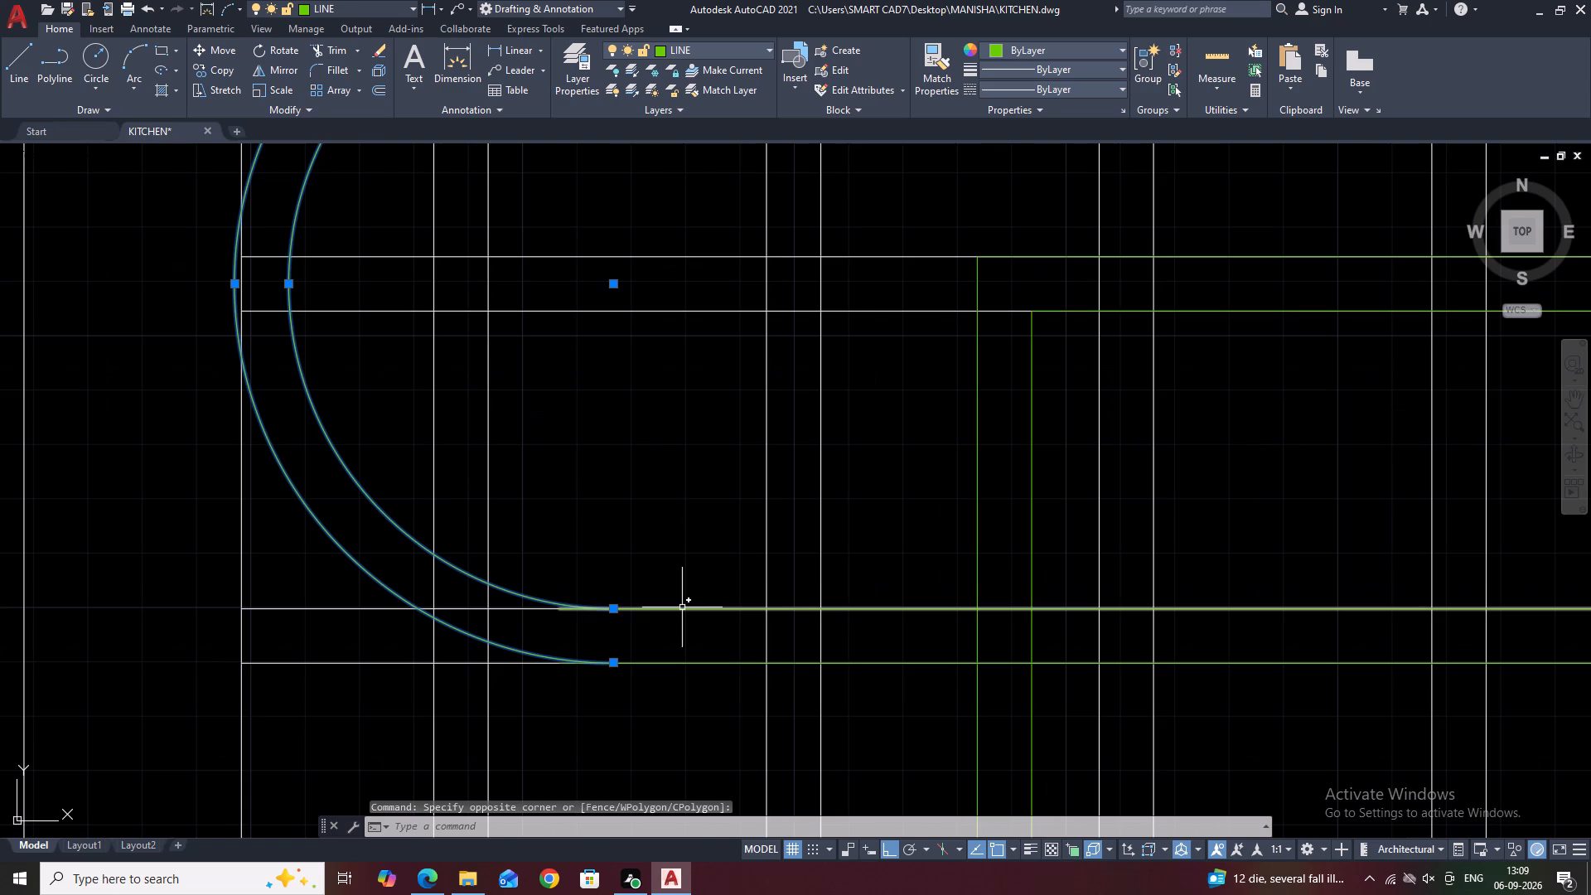
click(682, 607)
click(655, 662)
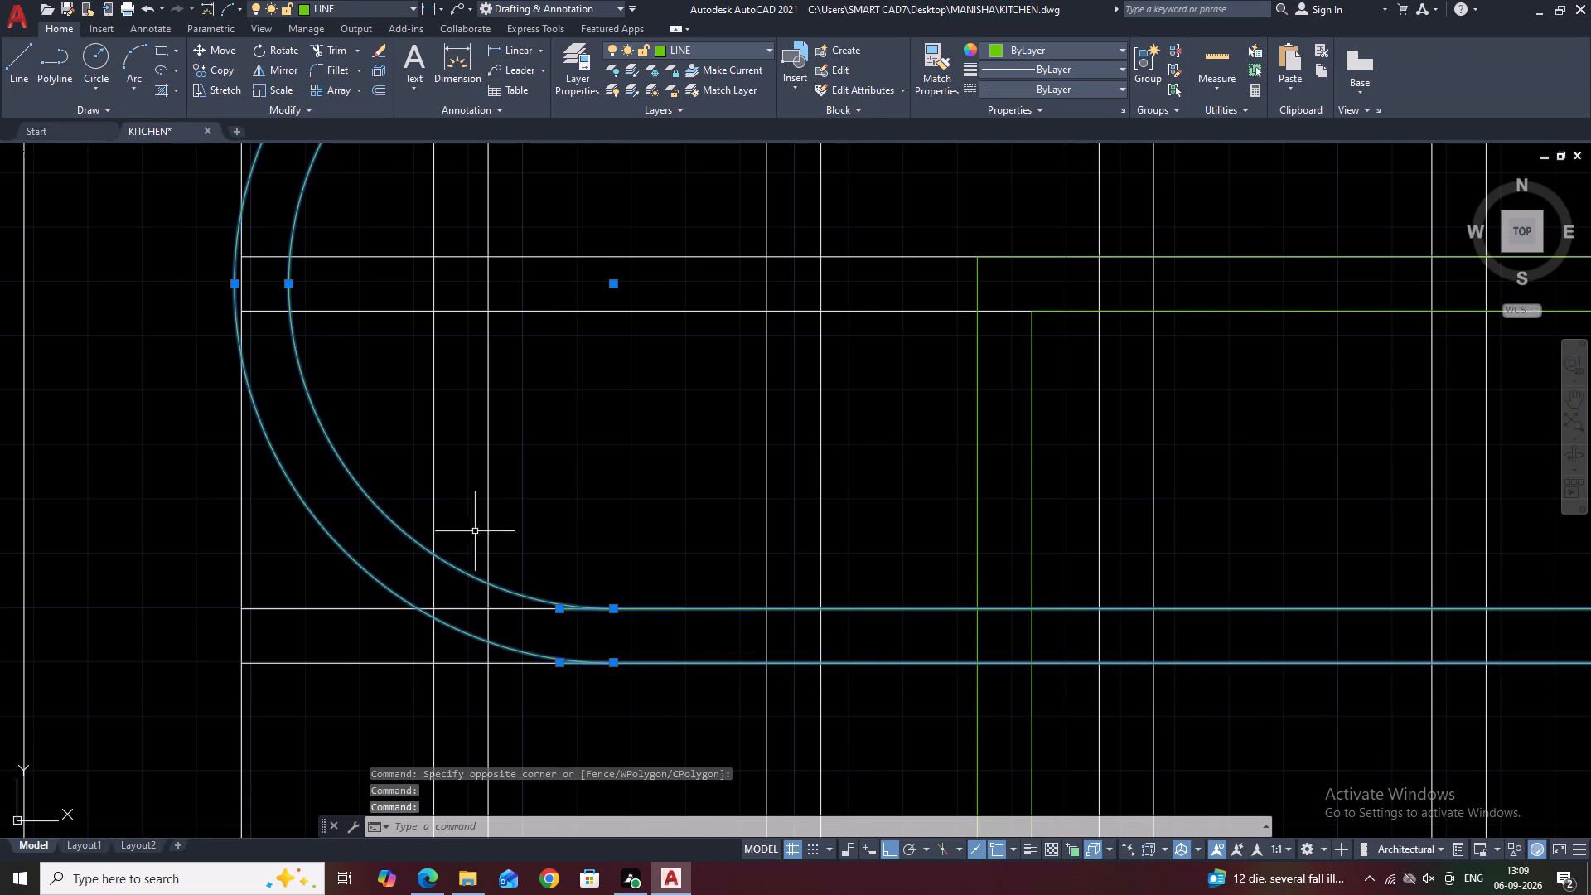
scroll(471, 522, down, 2)
click(624, 301)
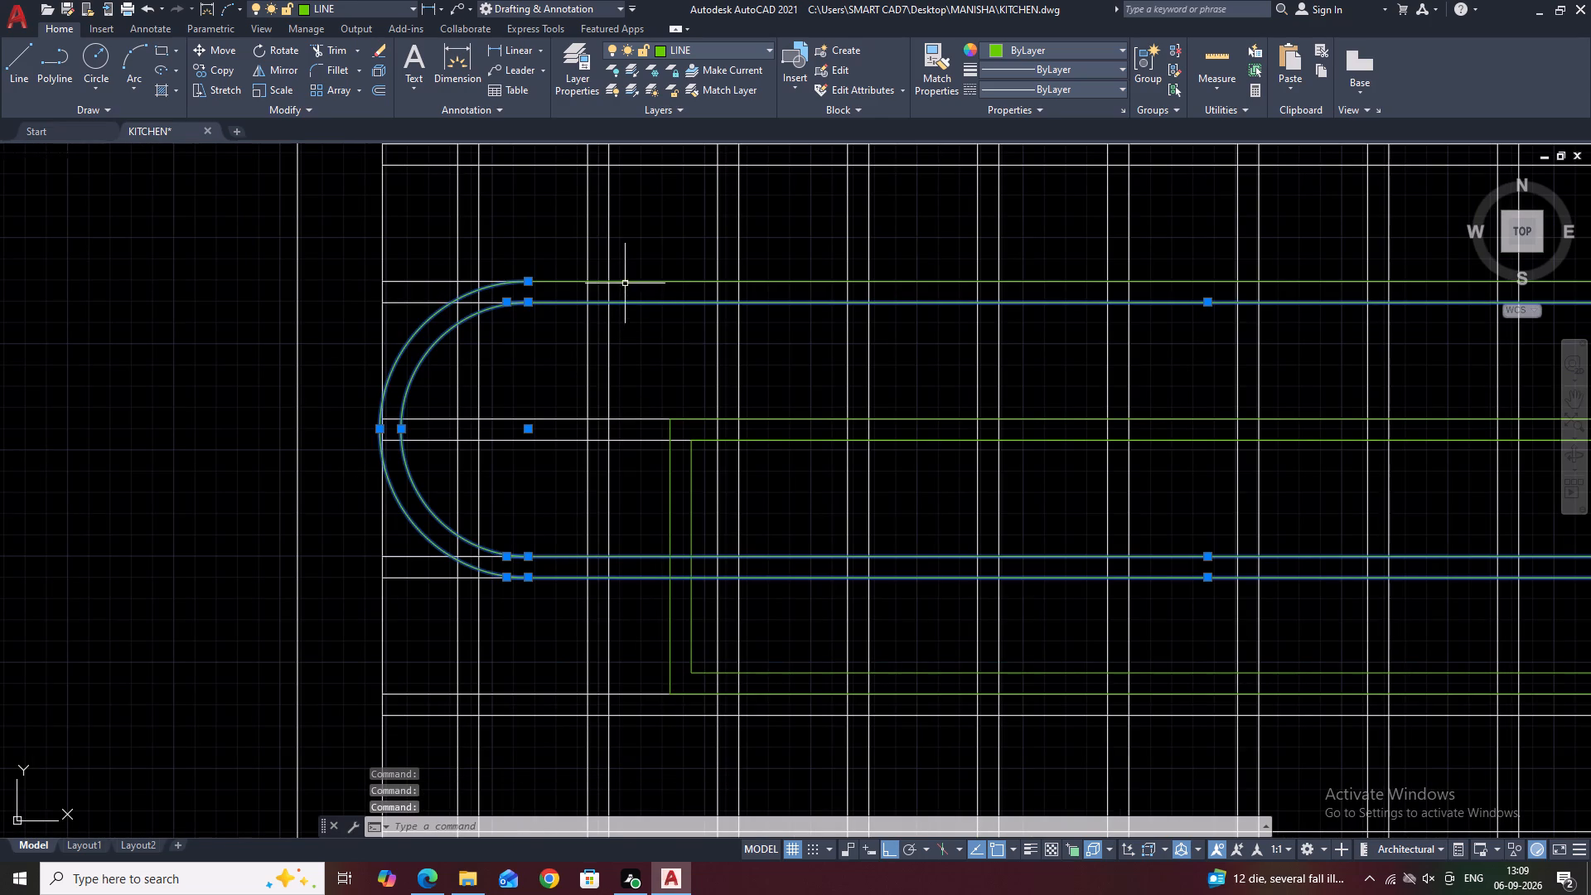
click(629, 279)
scroll(592, 420, down, 2)
middle_drag(947, 414, 949, 333)
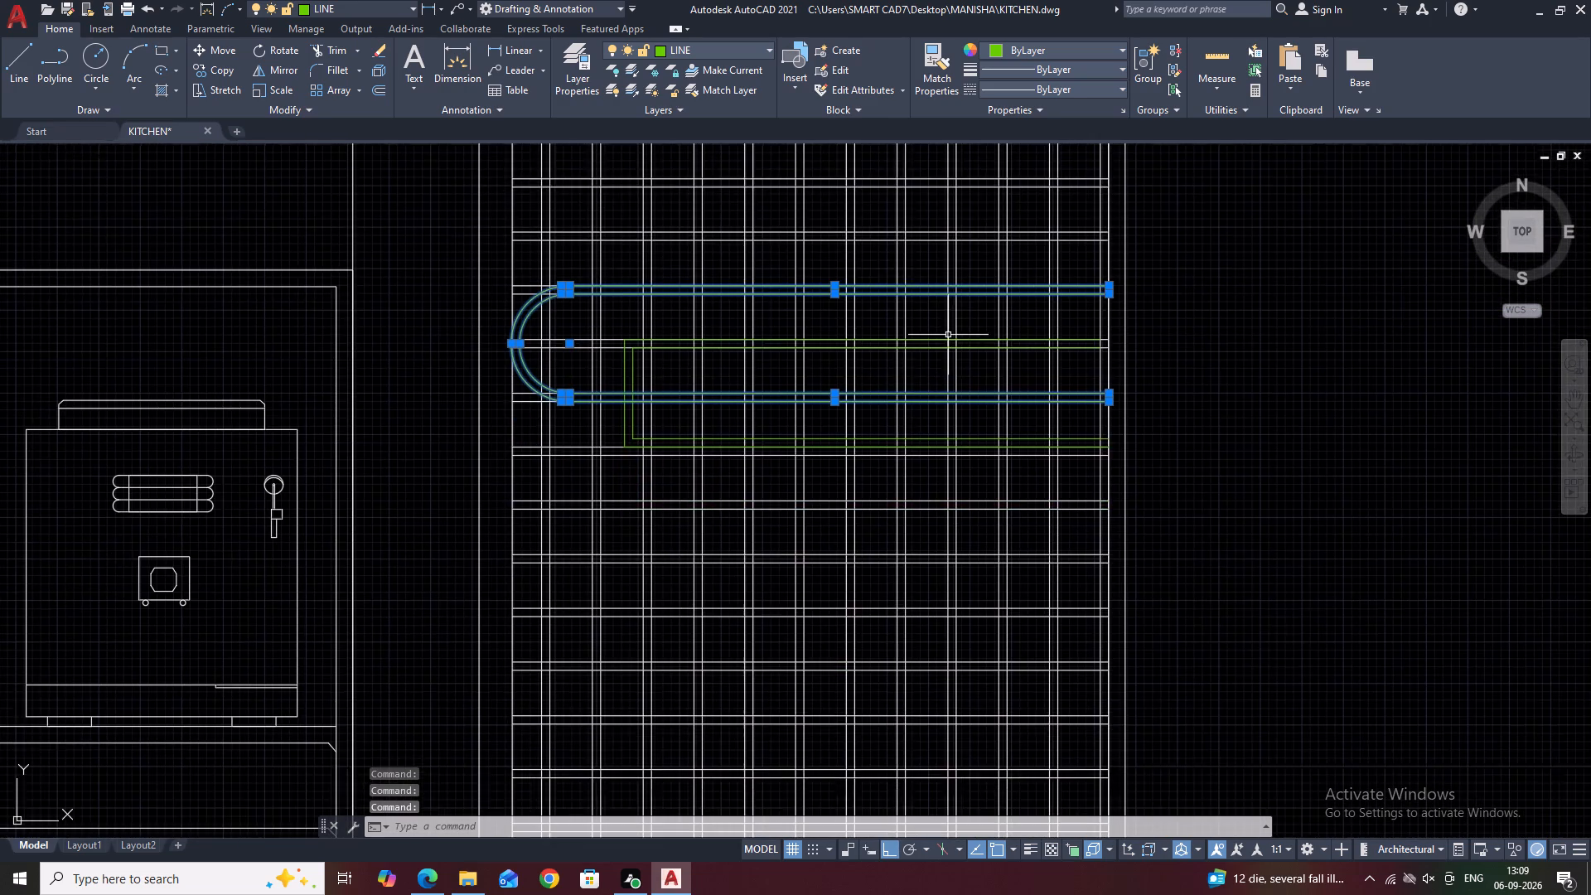
middle_drag(506, 415, 564, 491)
scroll(509, 420, down, 1)
text(CO)
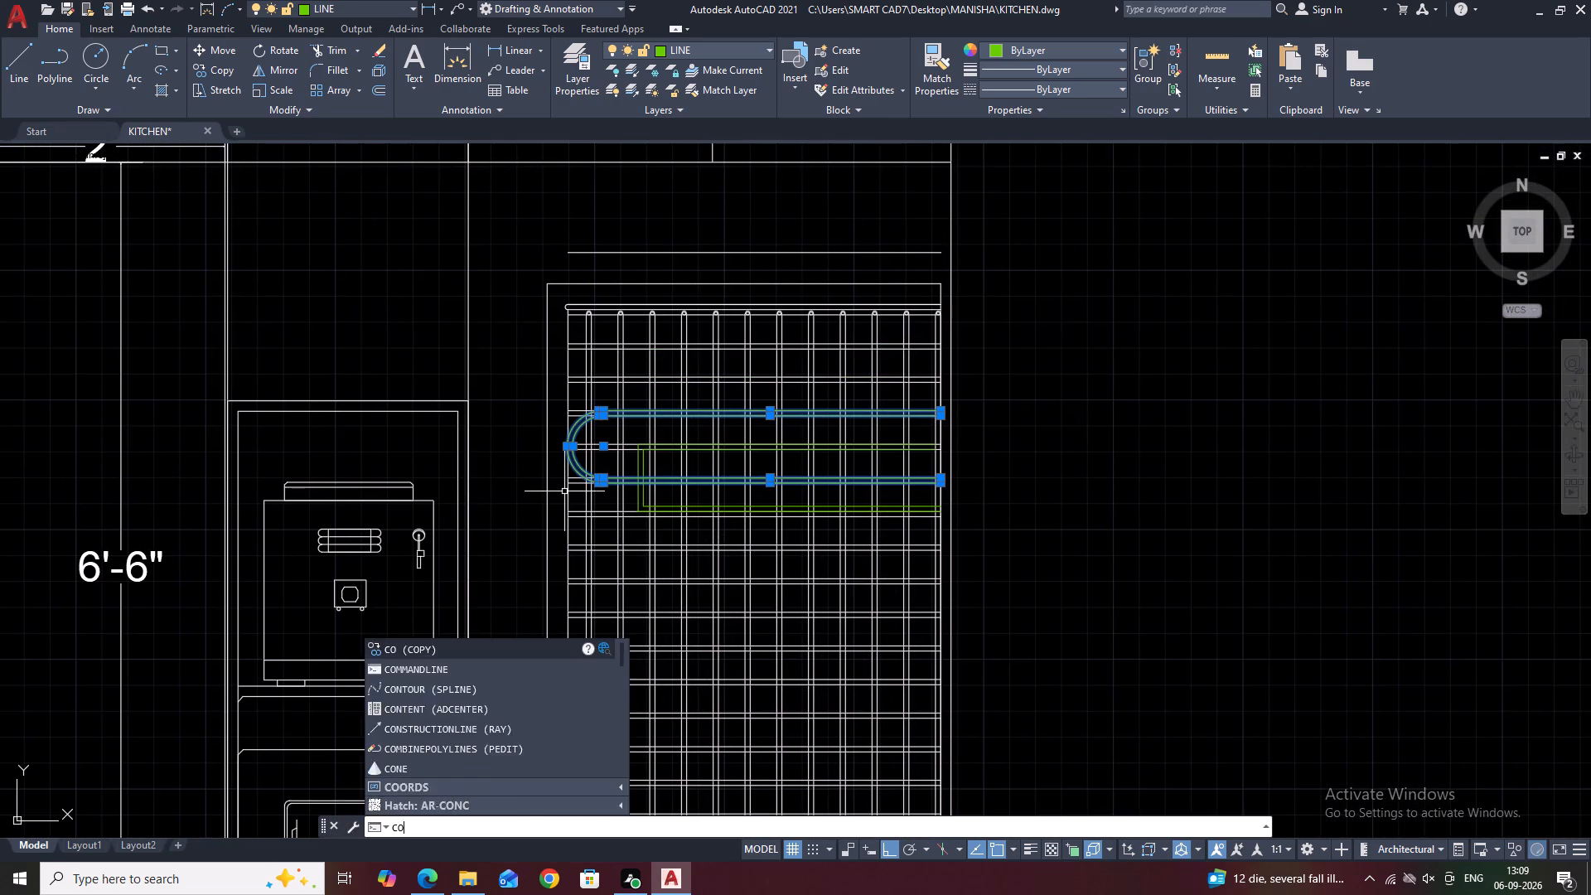
key(space)
scroll(958, 416, up, 3)
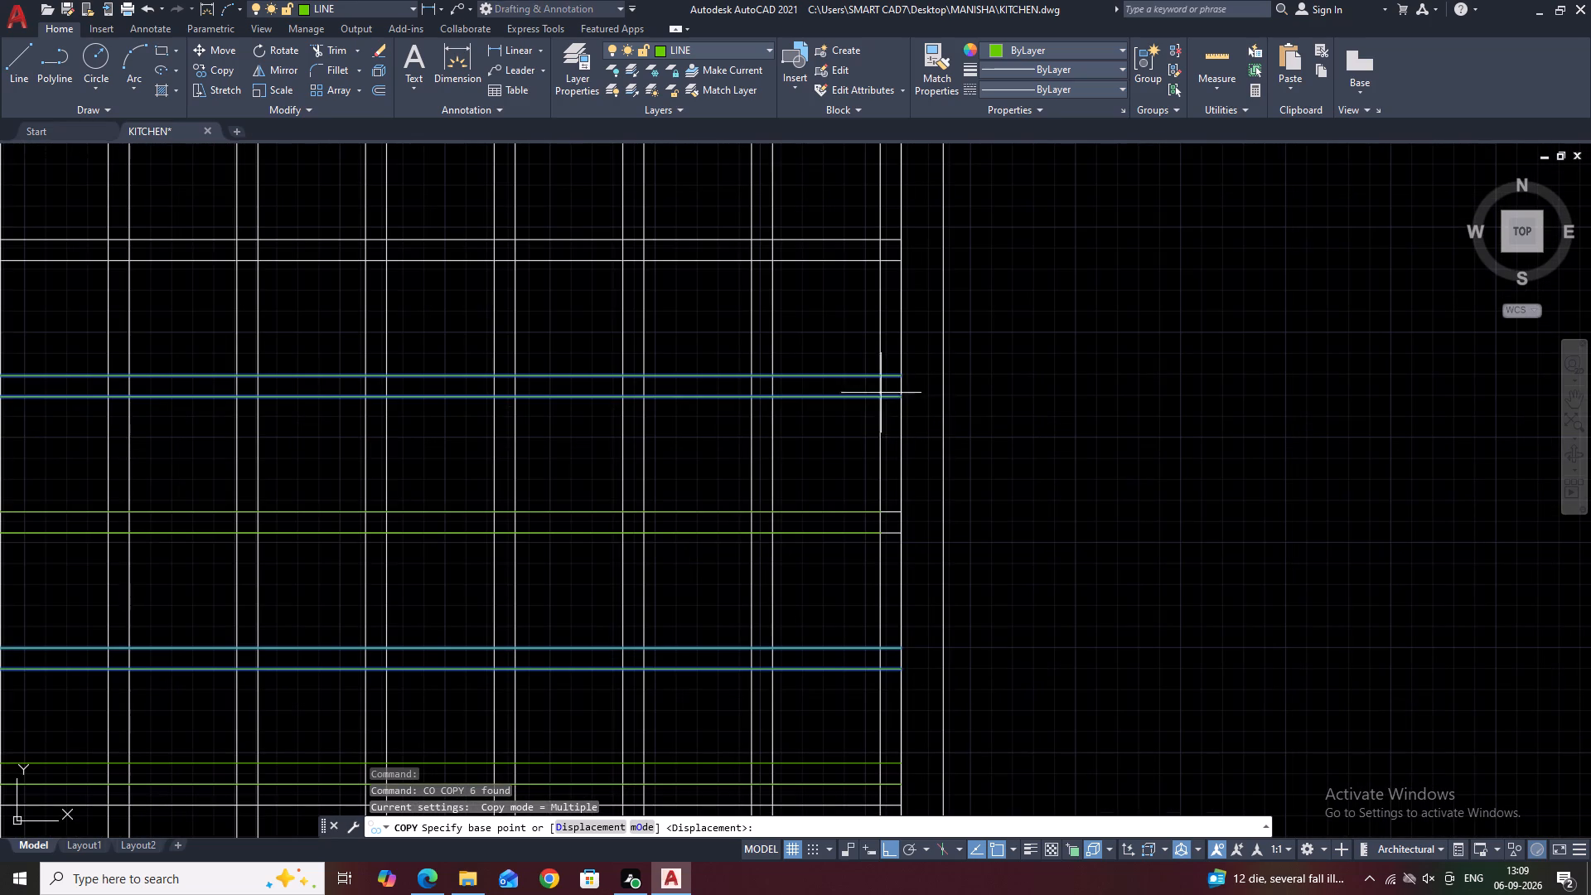
click(898, 374)
scroll(898, 374, down, 2)
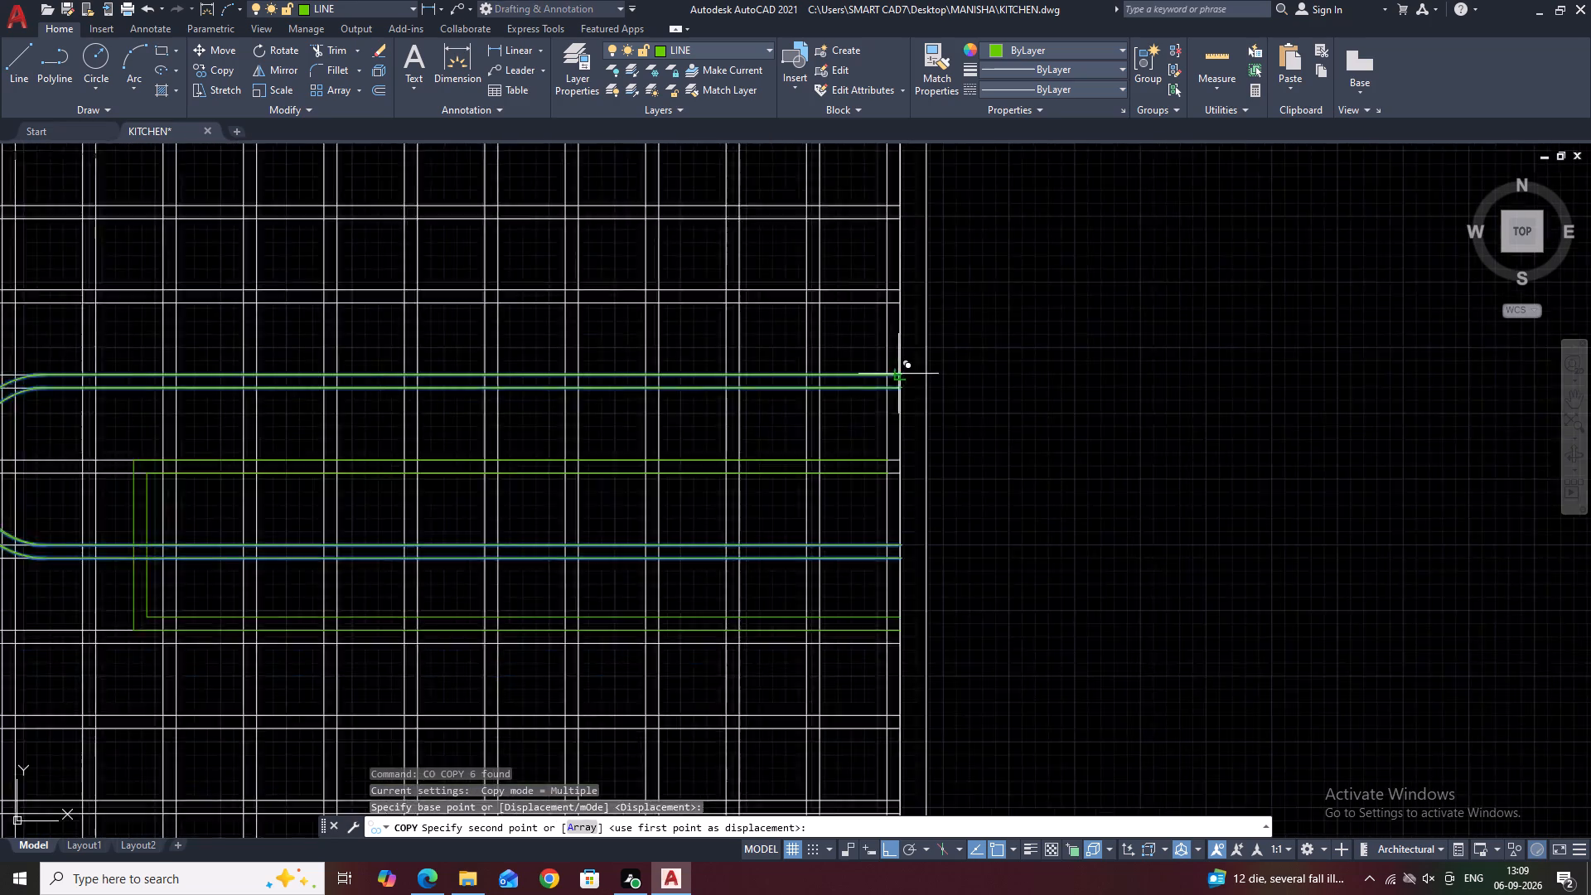
scroll(898, 374, down, 2)
scroll(901, 467, up, 2)
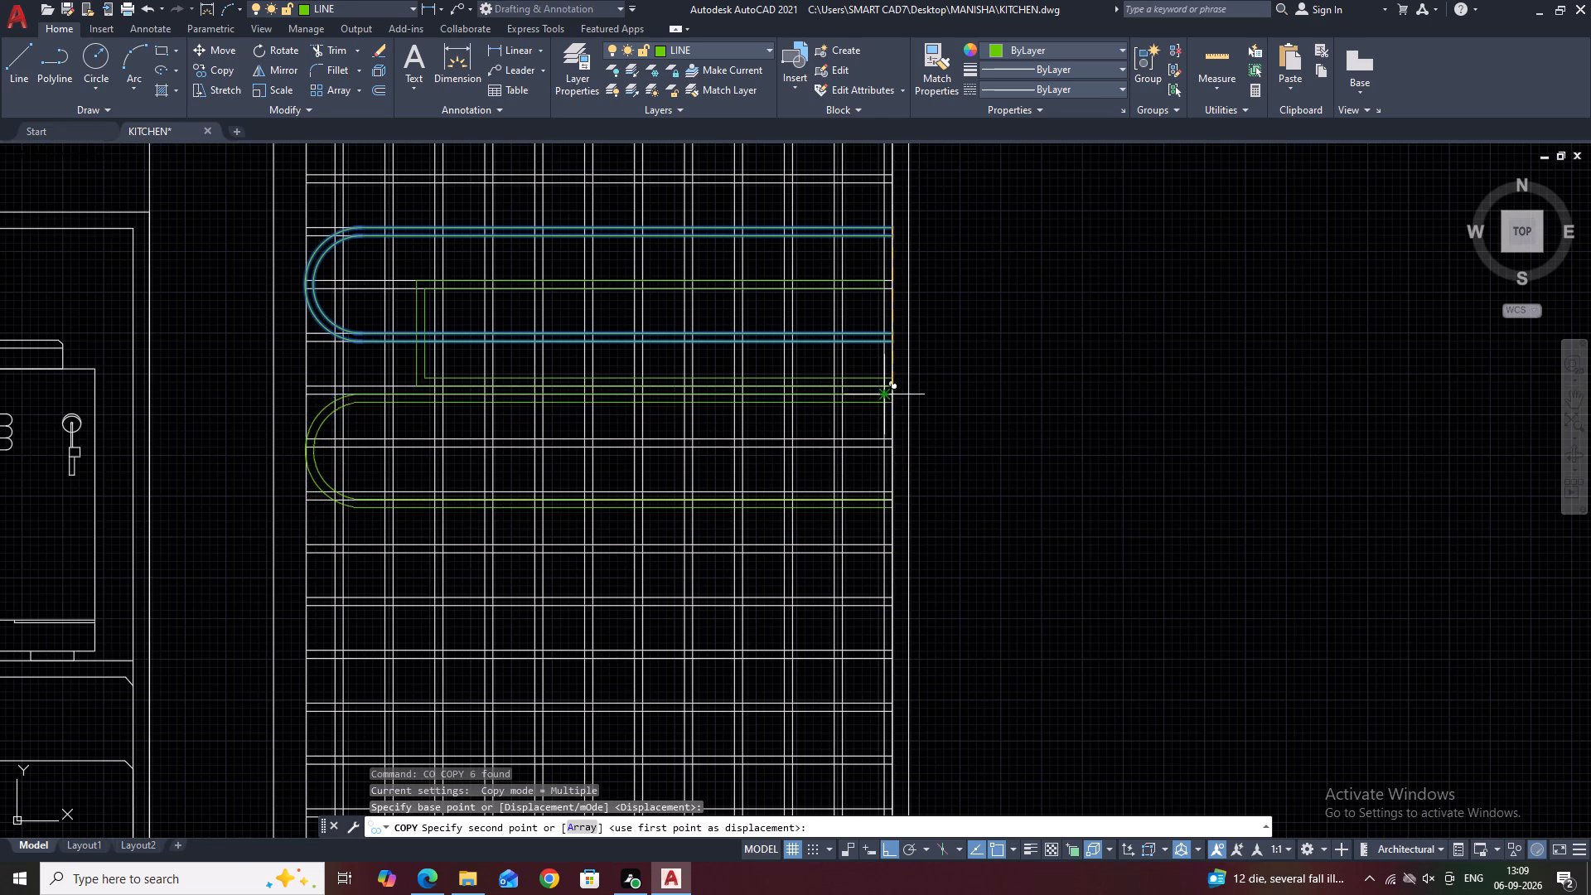
scroll(882, 391, up, 2)
click(905, 350)
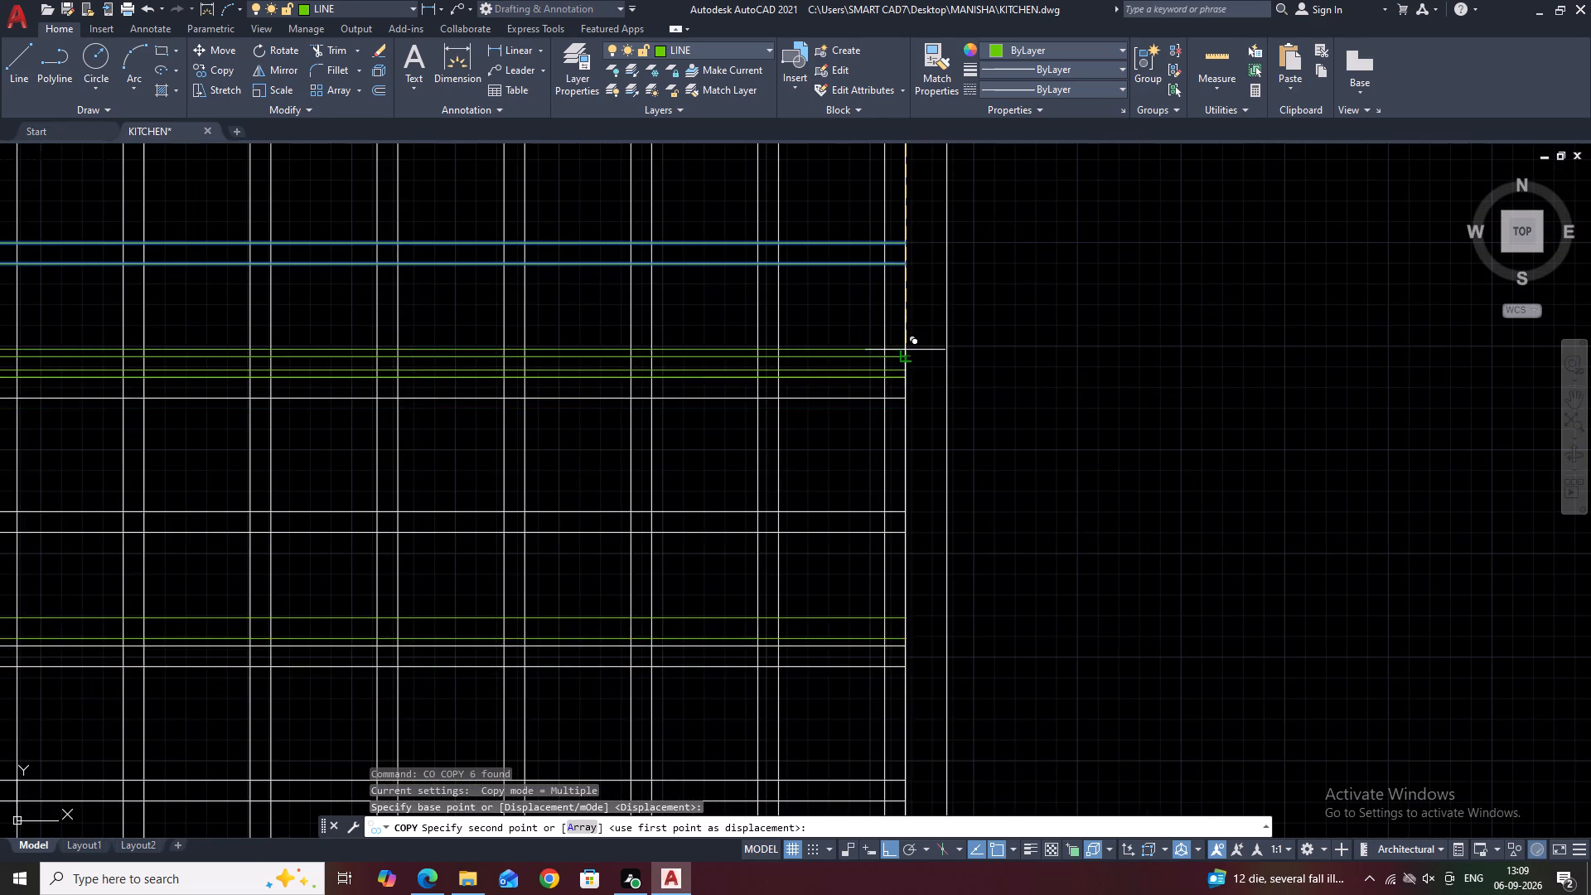
Place two more copies of the round-ended shape lower down the grid, aligning their top lines with horizontal bars at roughly three-row spacing.
scroll(833, 345, down, 2)
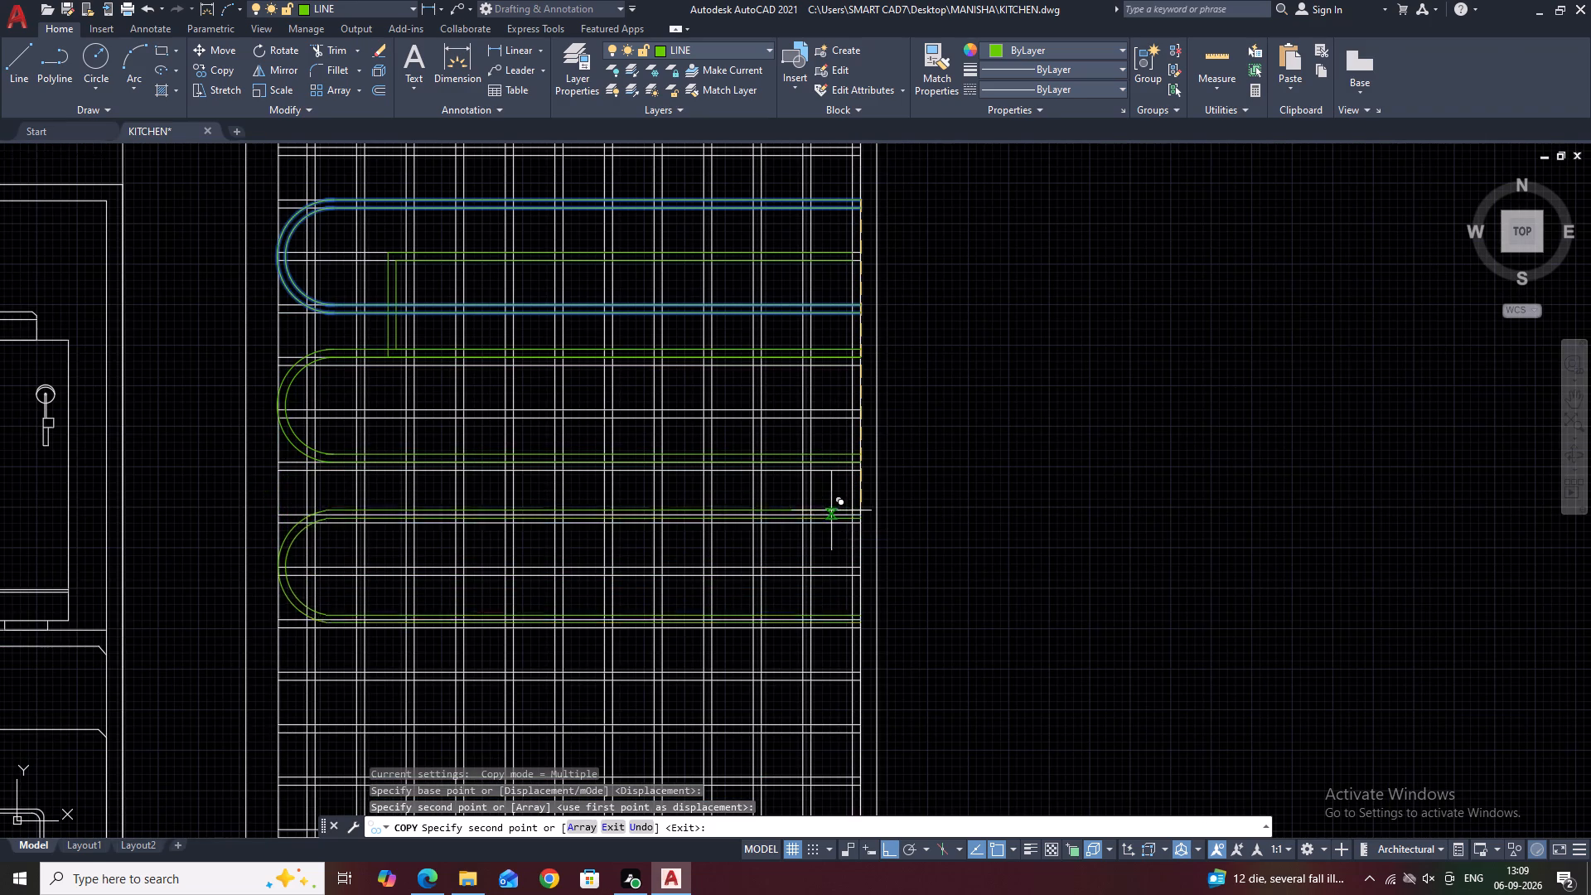
click(858, 513)
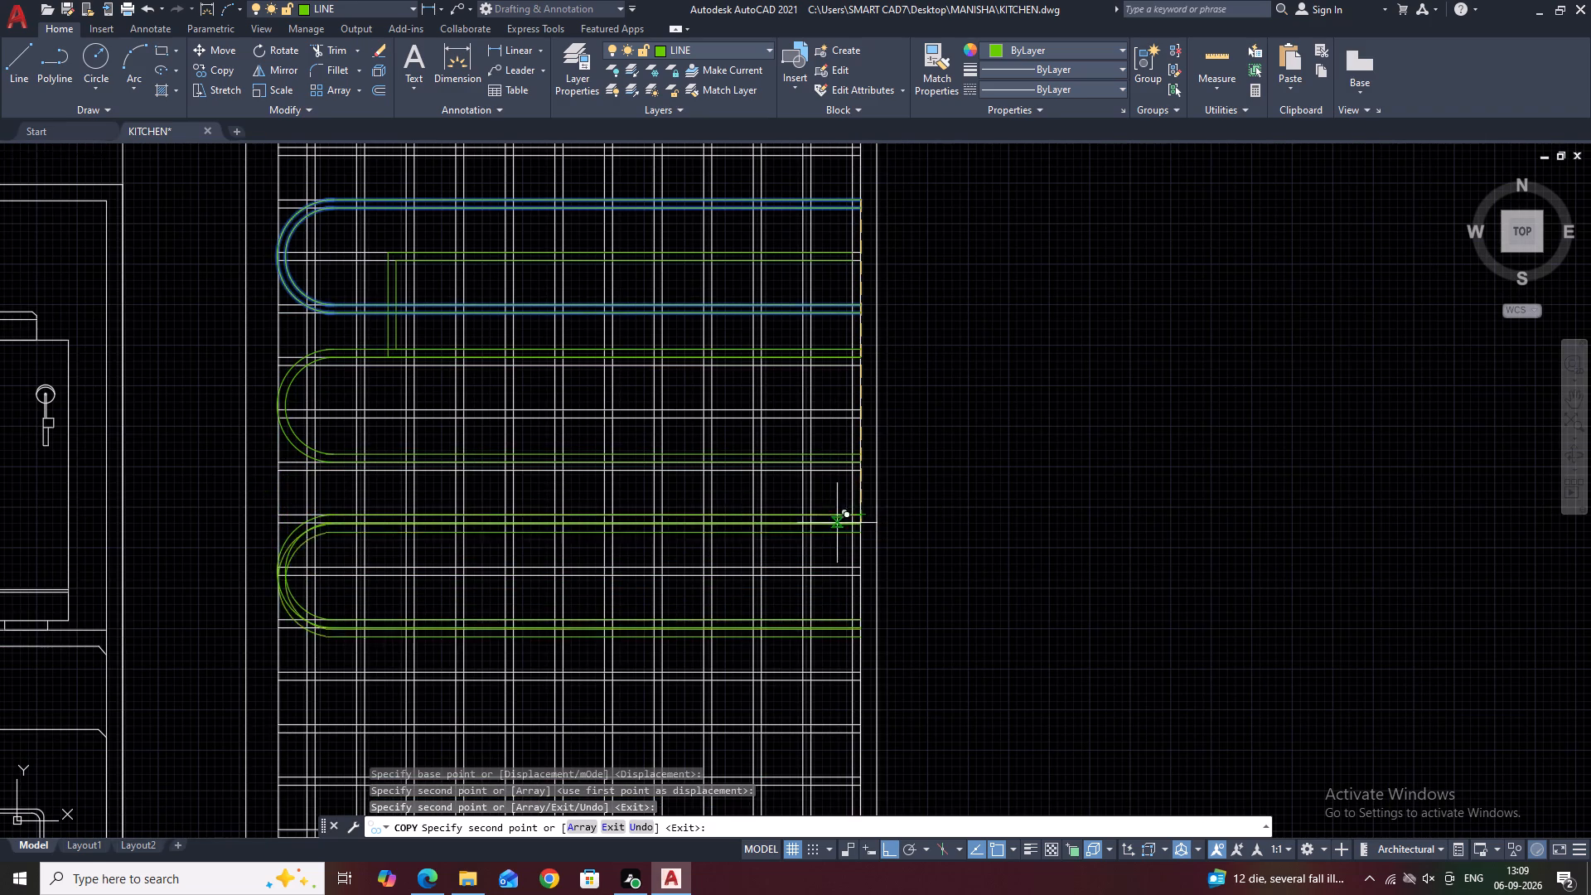
scroll(744, 399, down, 2)
scroll(776, 535, up, 2)
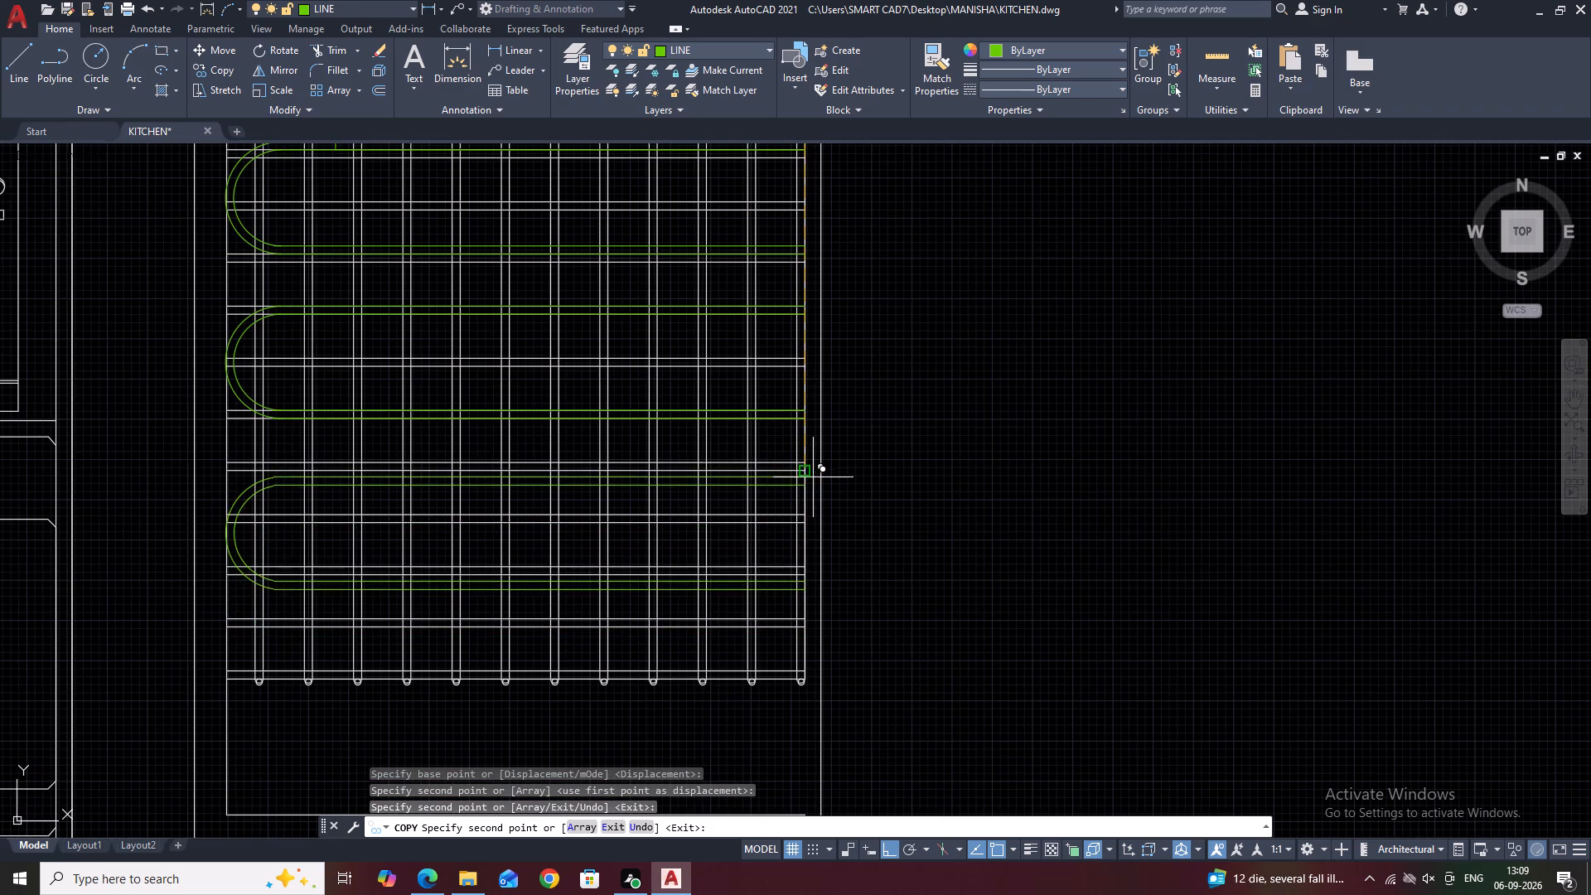
click(804, 467)
key(Escape)
middle_drag(795, 385, 799, 393)
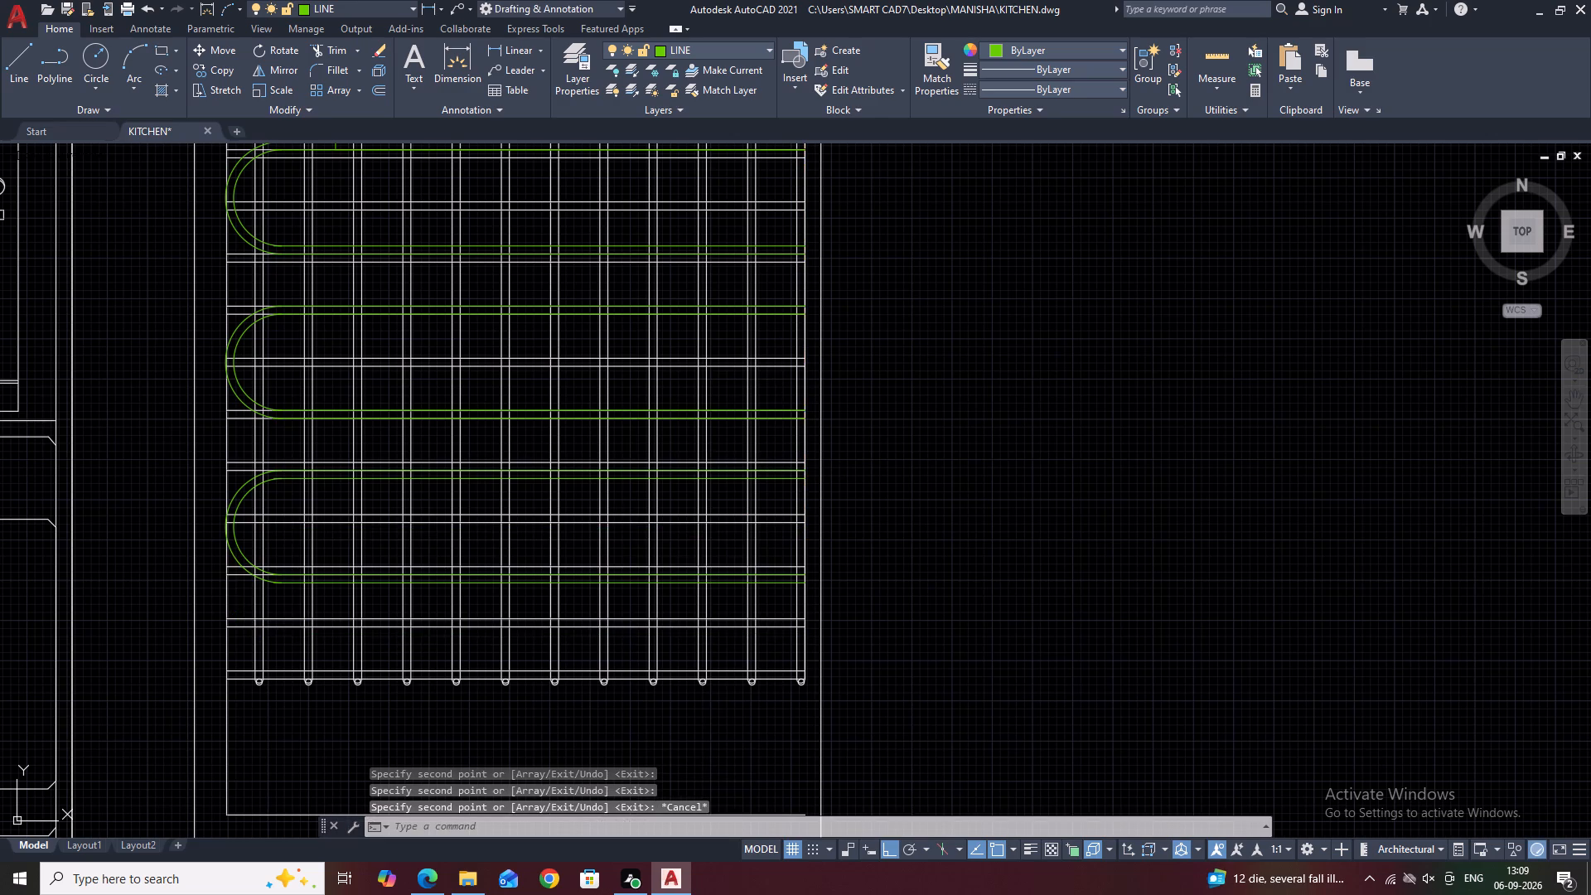
middle_drag(799, 393, 988, 521)
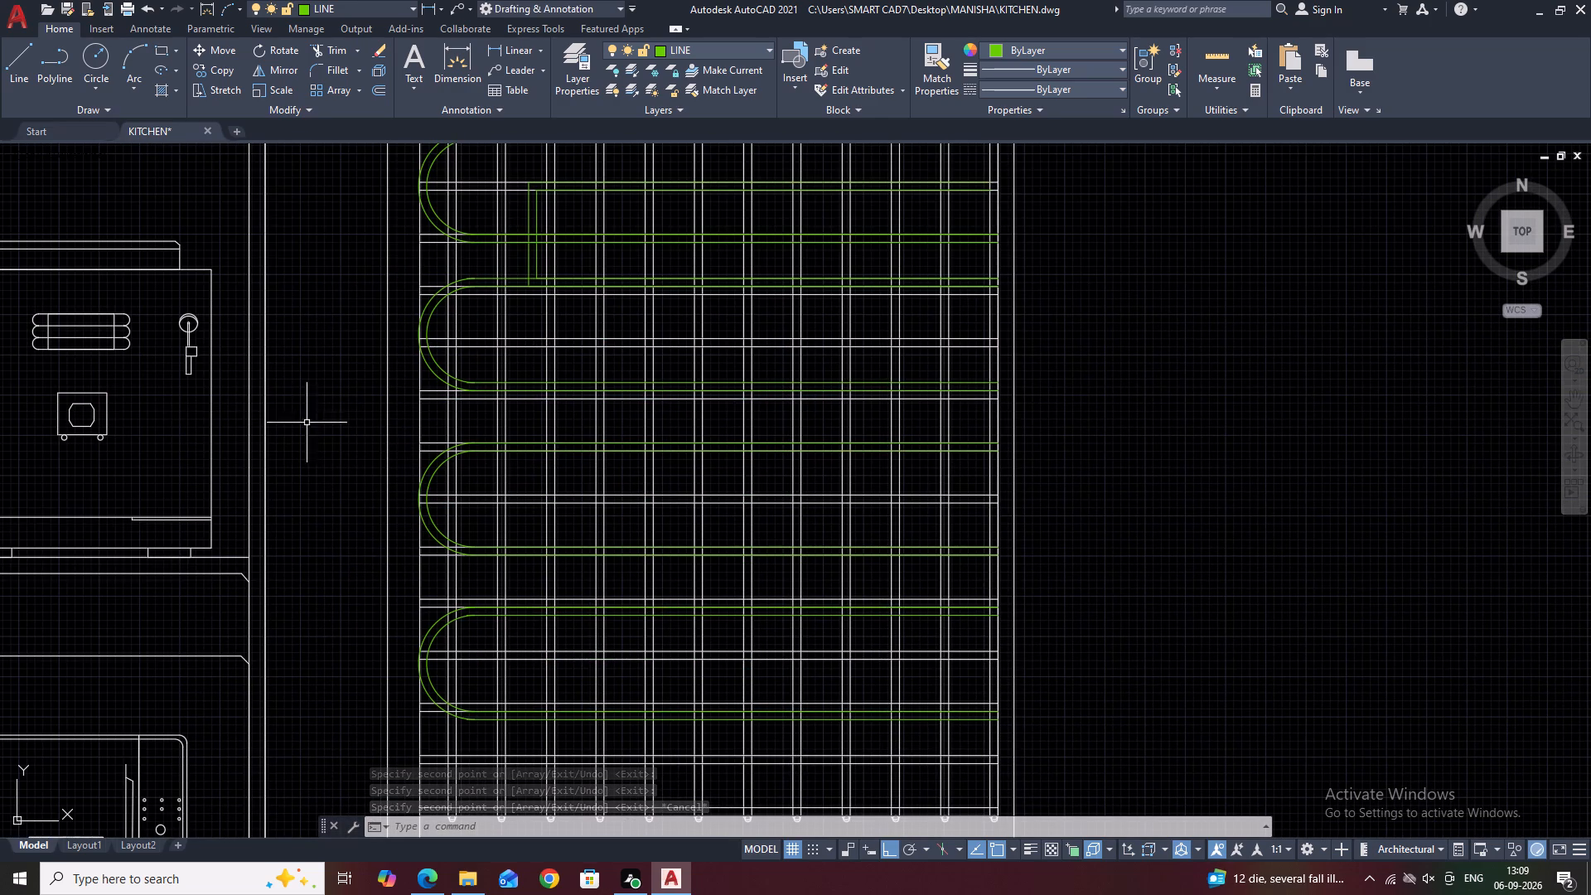
Set layer 0 as the current layer.
scroll(965, 501, down, 4)
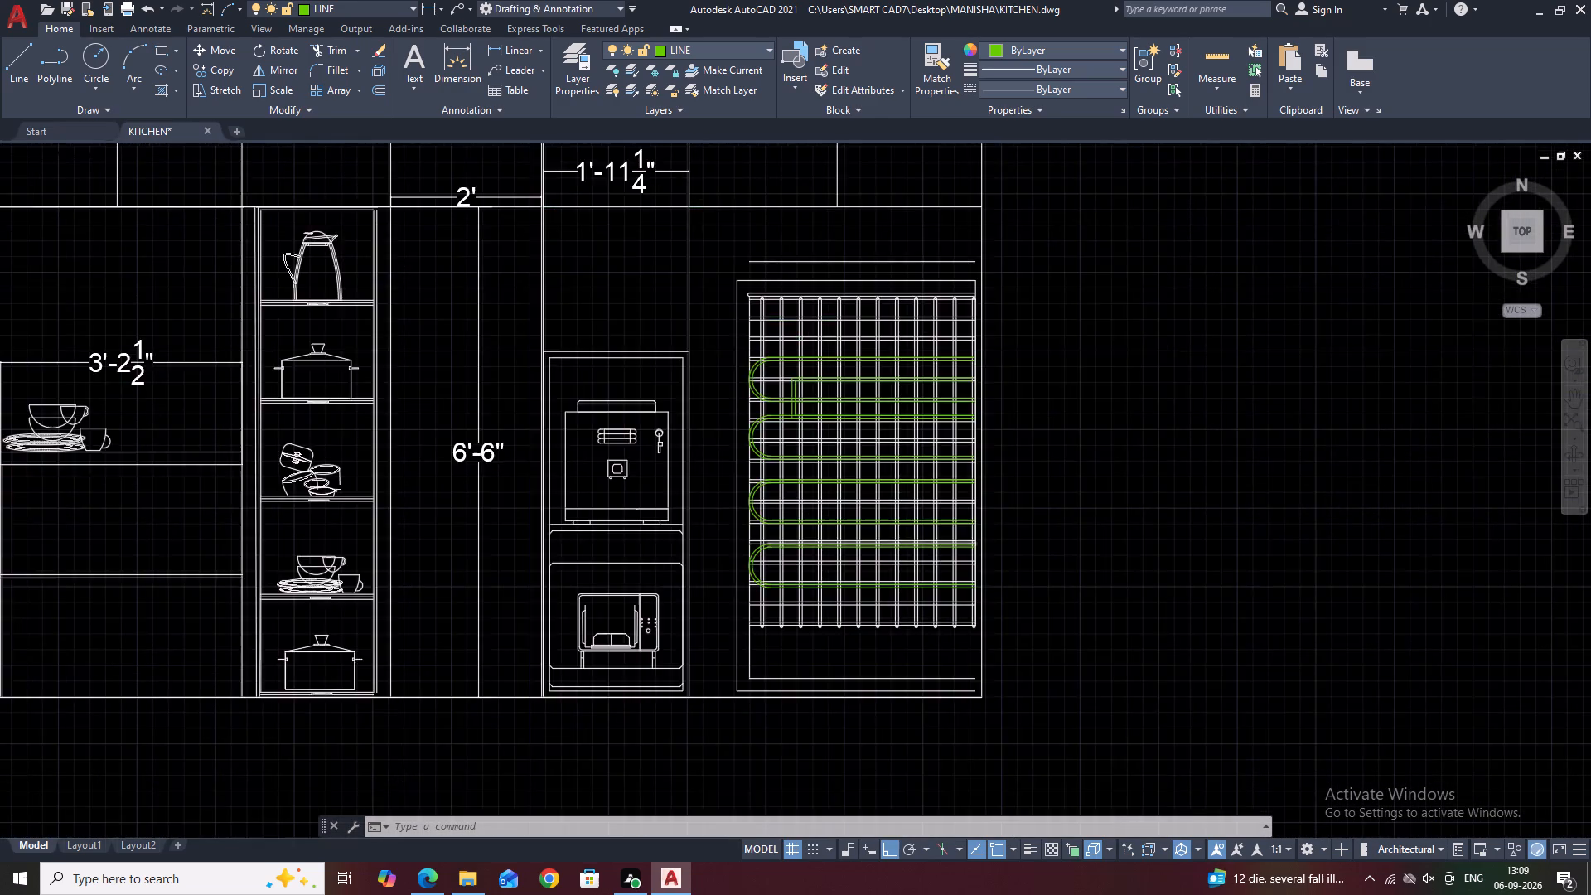
middle_drag(1082, 502, 1032, 567)
scroll(858, 621, up, 2)
middle_drag(1036, 567, 895, 459)
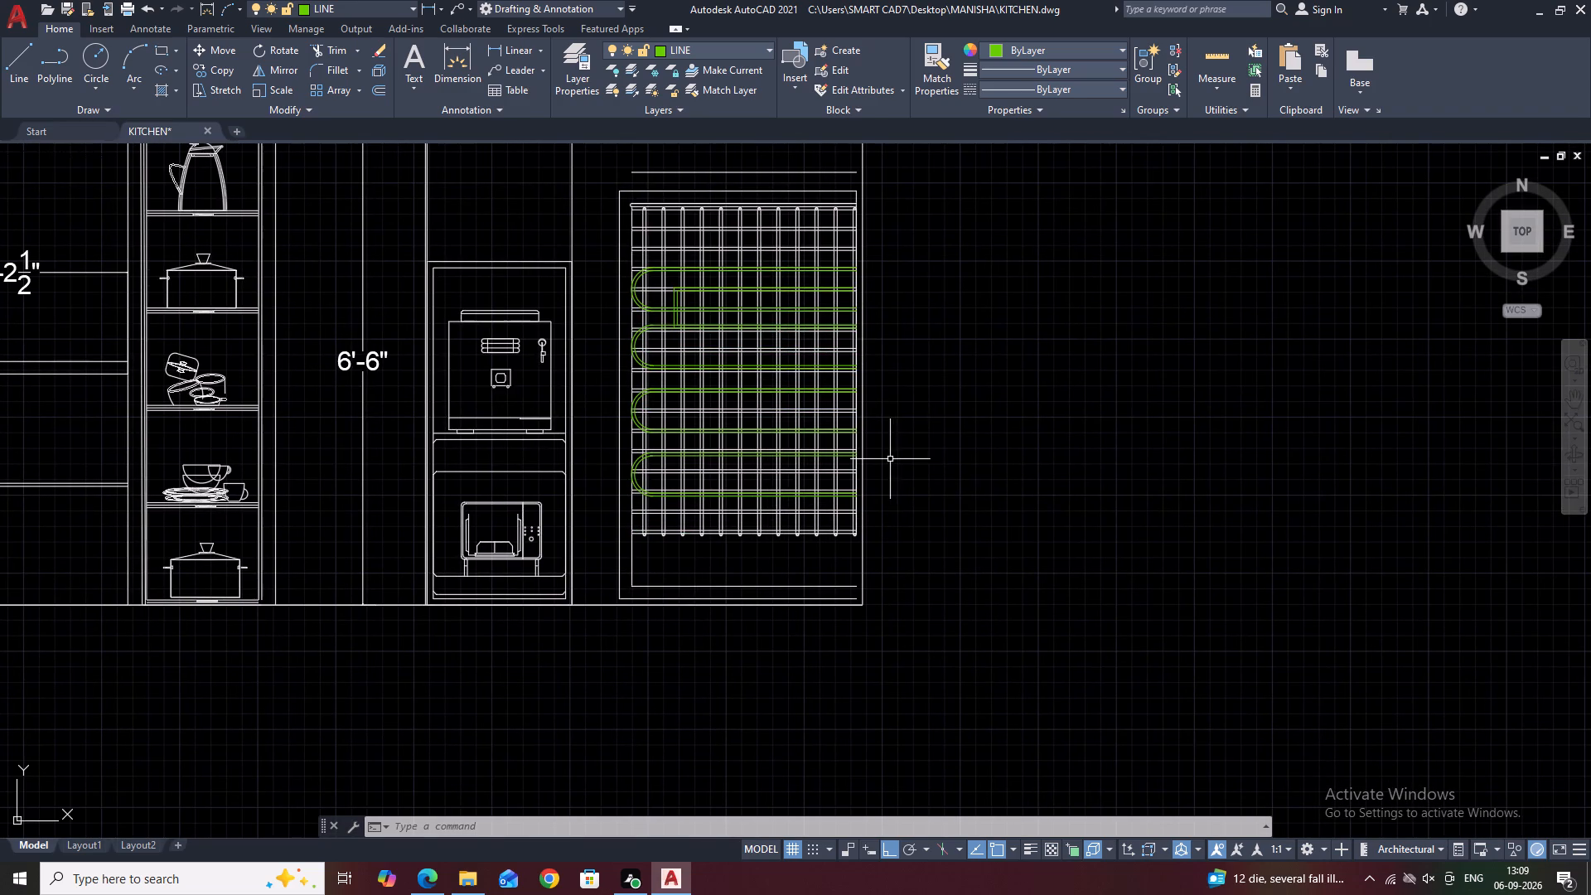
click(673, 54)
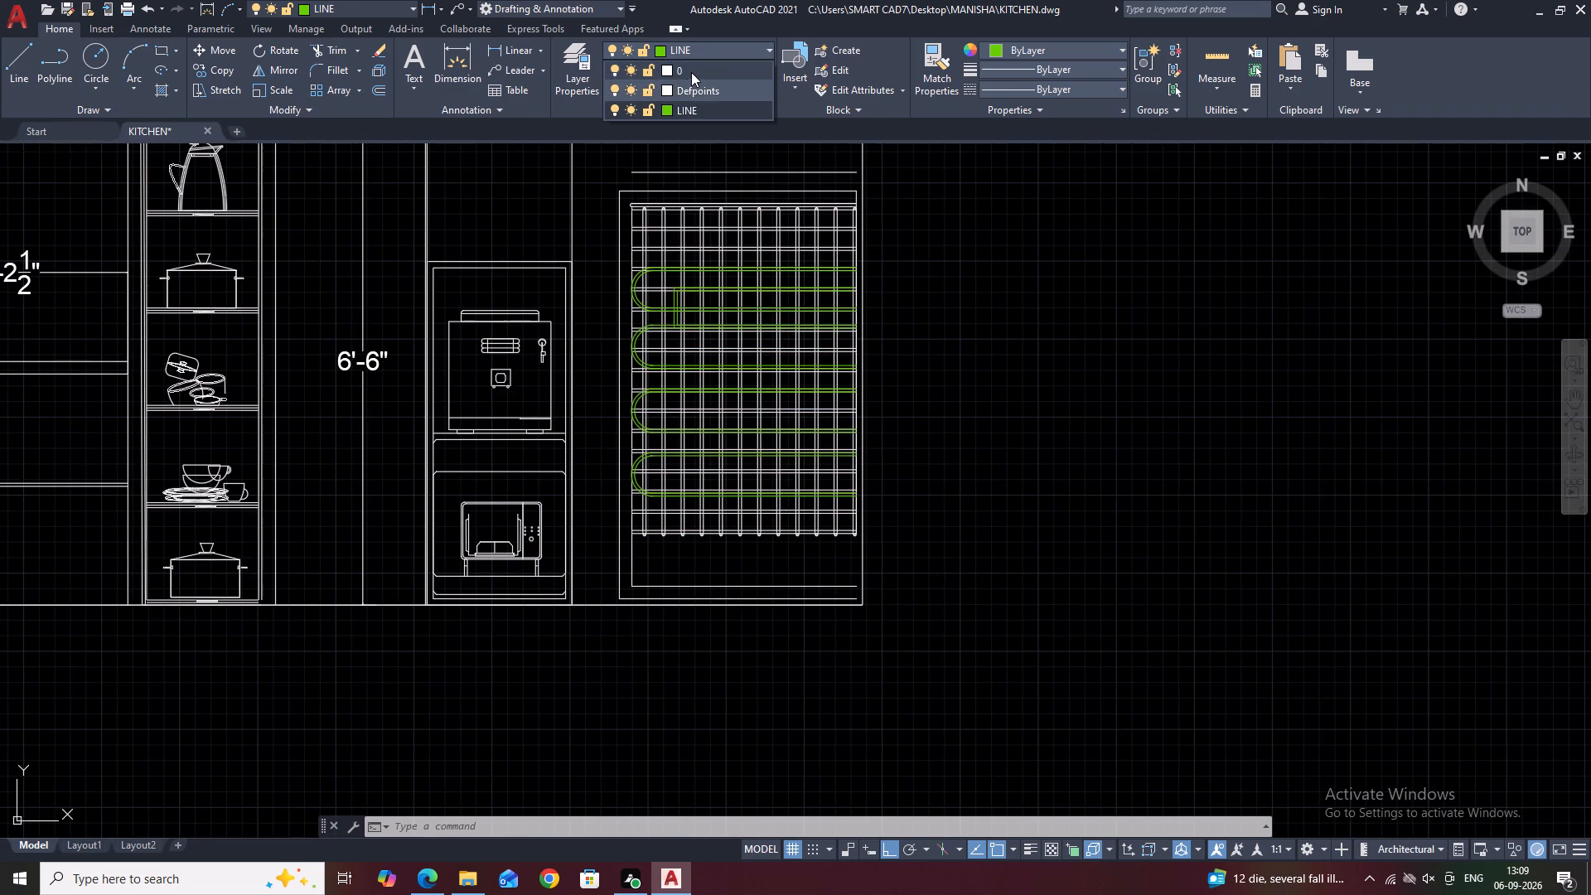
click(691, 72)
Draw an L-shaped line from the first vertical bar's right foot, about 4 1/2" down, across to the grid's right edge.
click(14, 73)
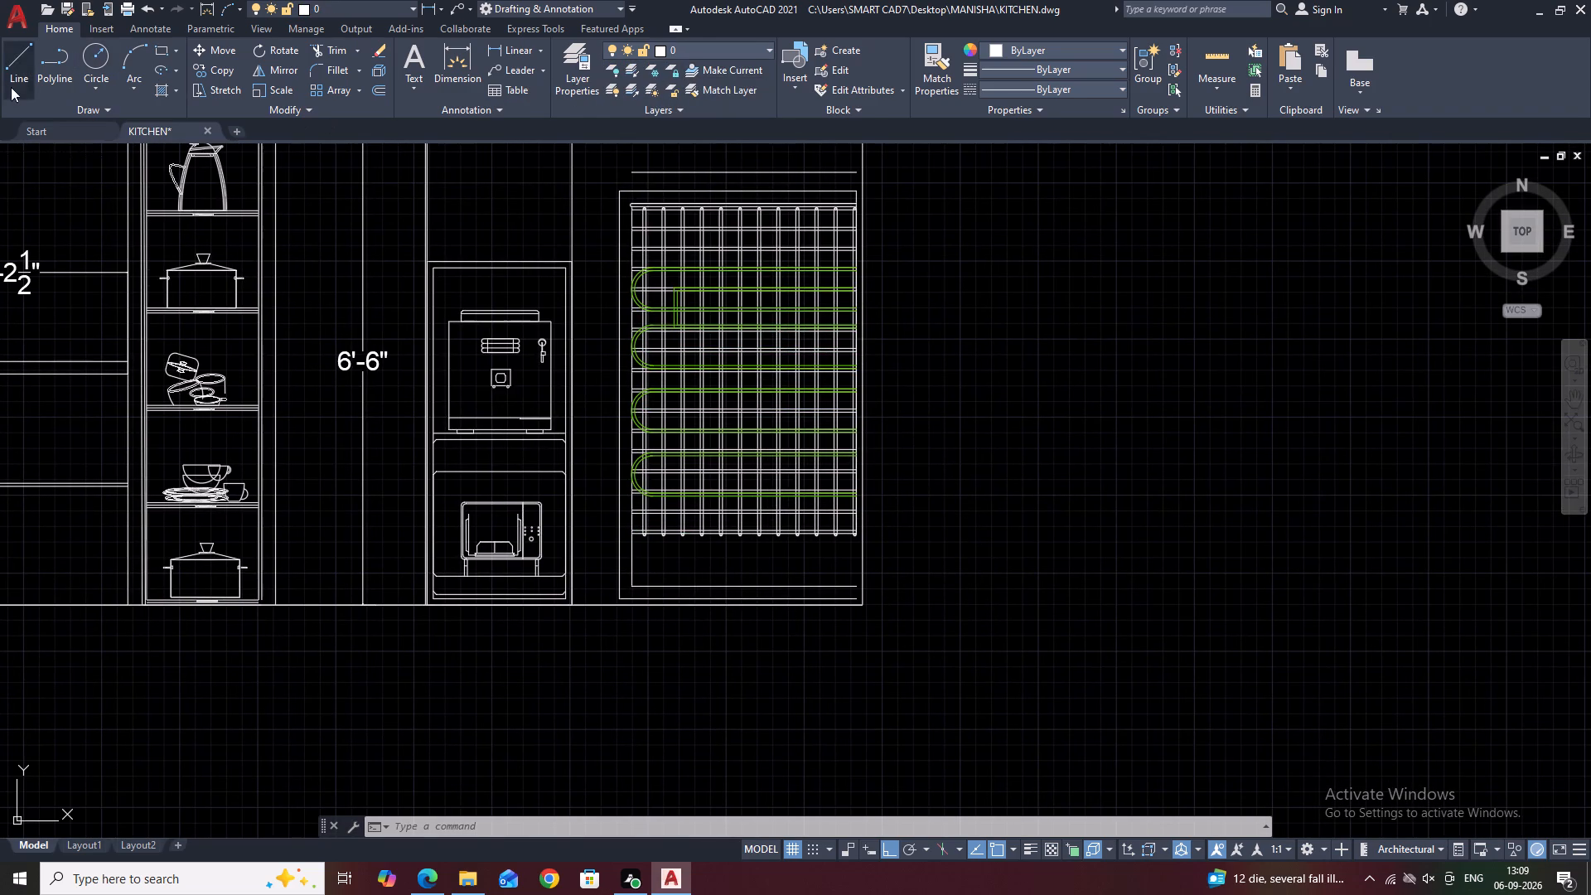
scroll(694, 528, up, 3)
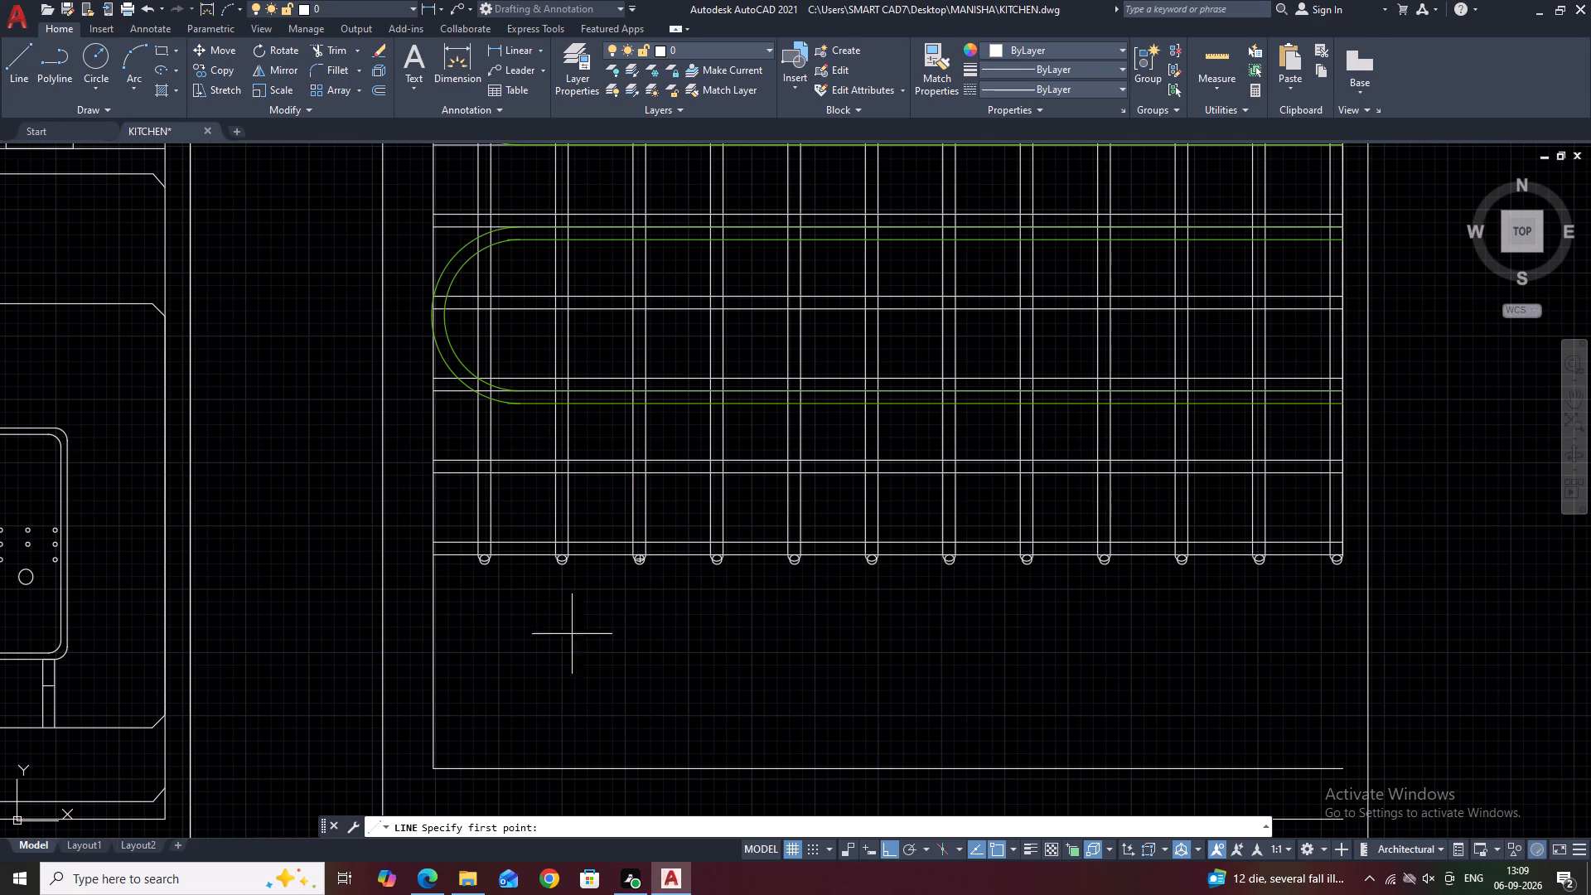
click(495, 547)
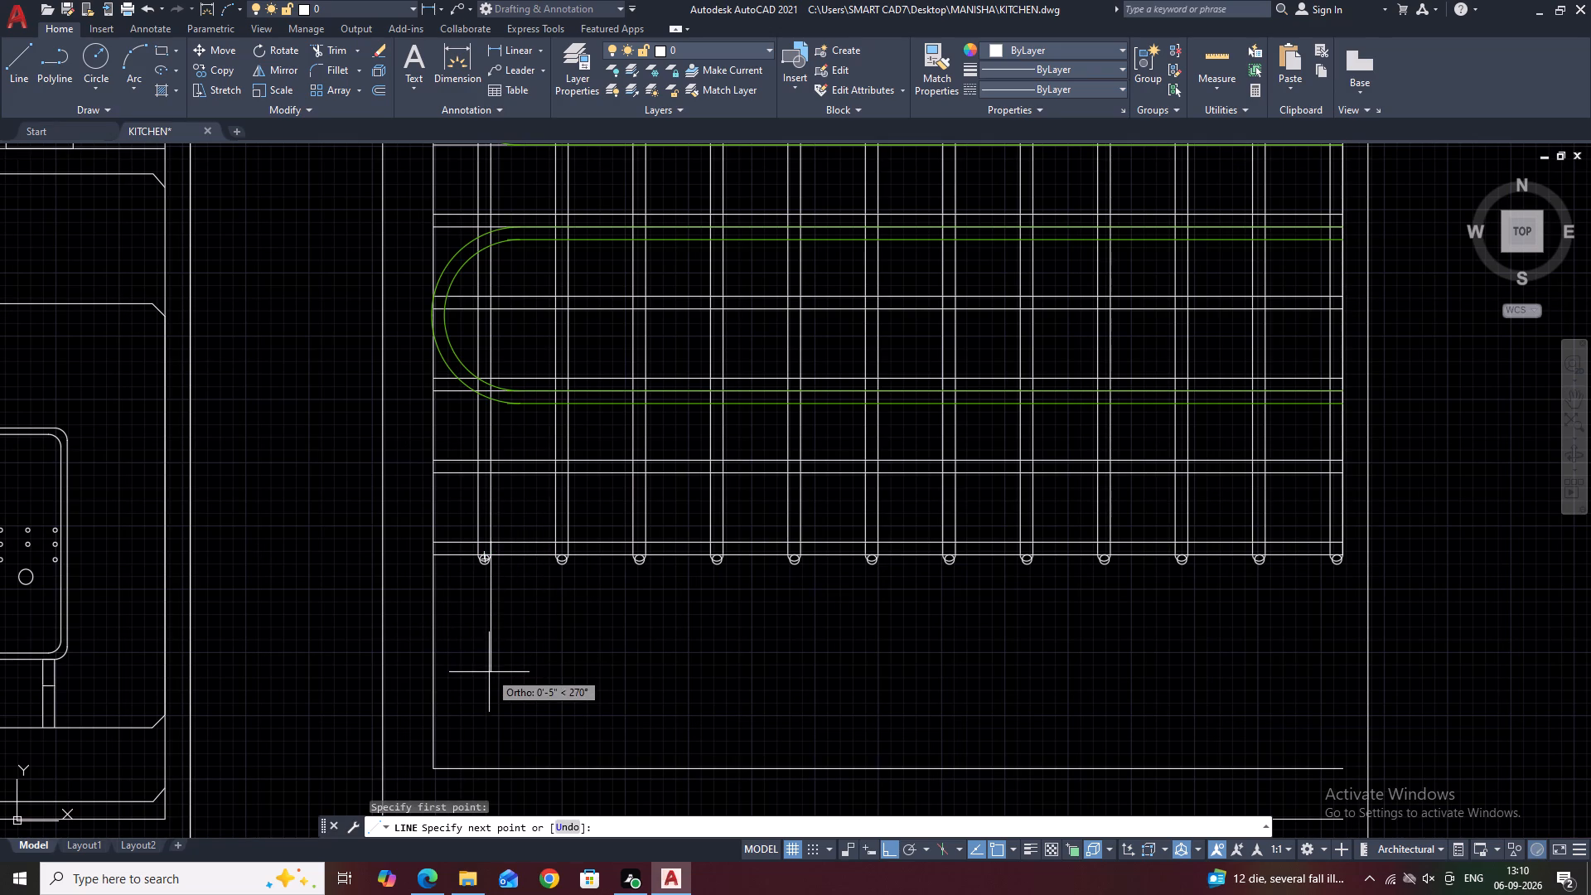
click(496, 662)
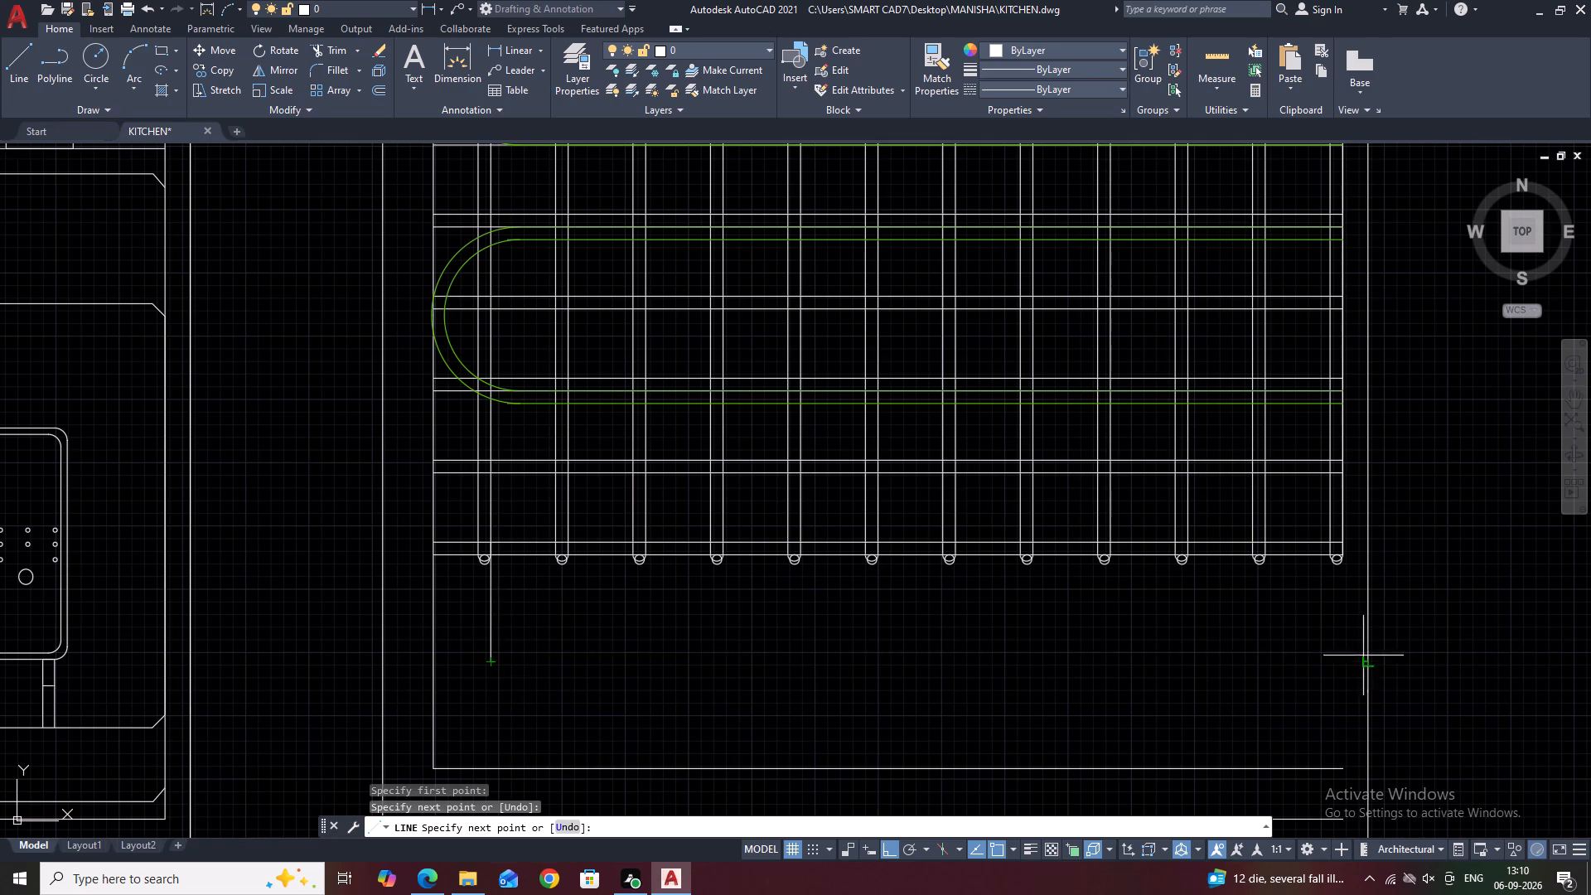
click(1341, 662)
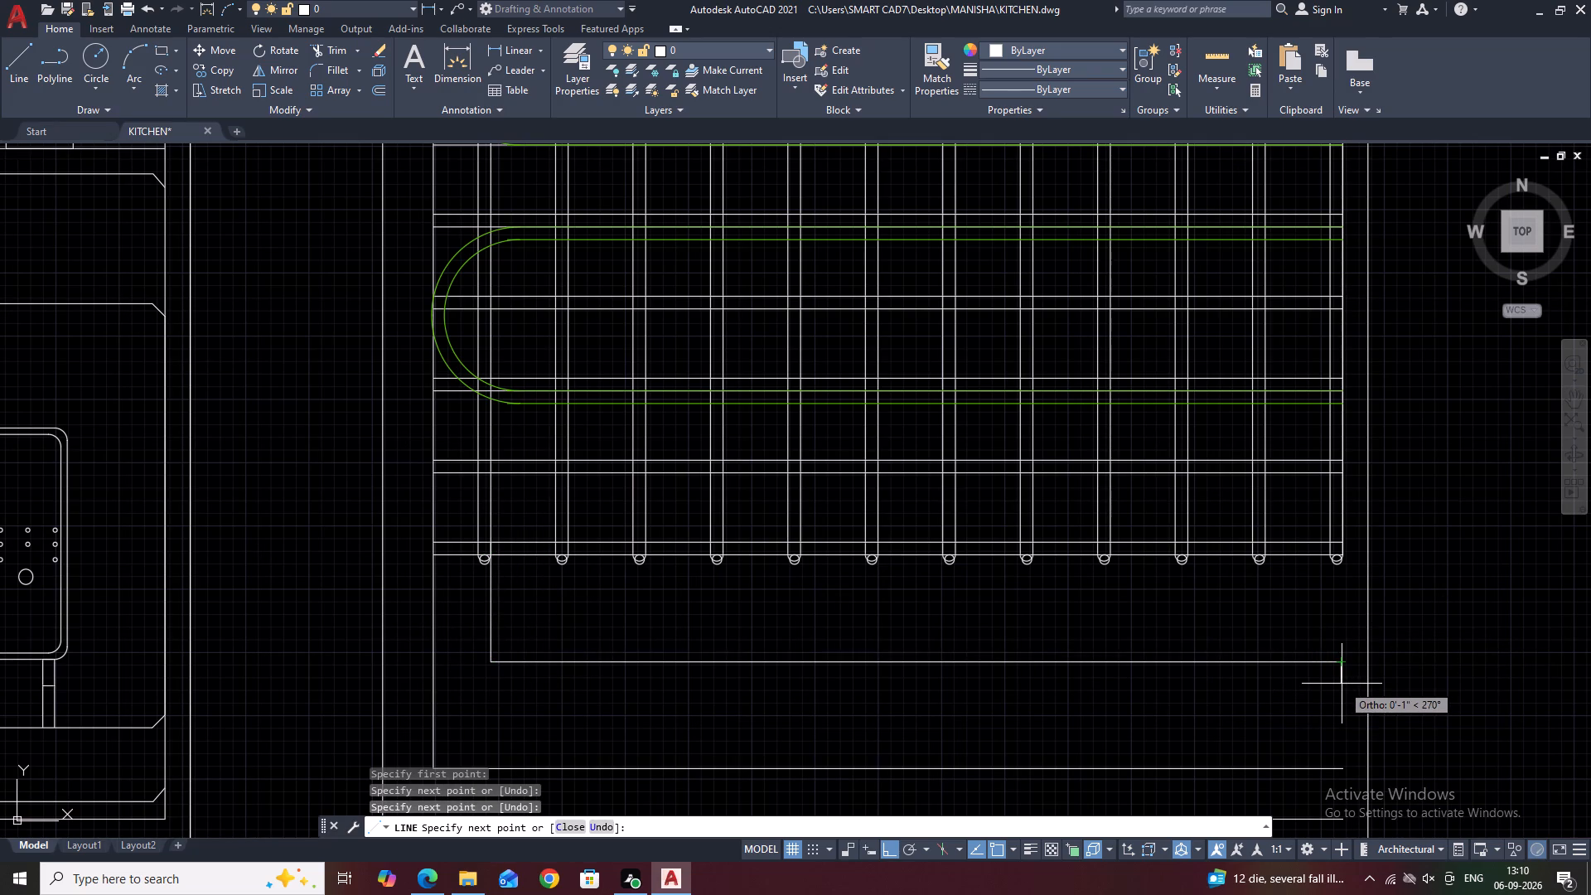
key(space)
Draw a second, slightly lower L-shaped line from the same bar's left foot down and about 2'-10" across, outside the first.
key(space)
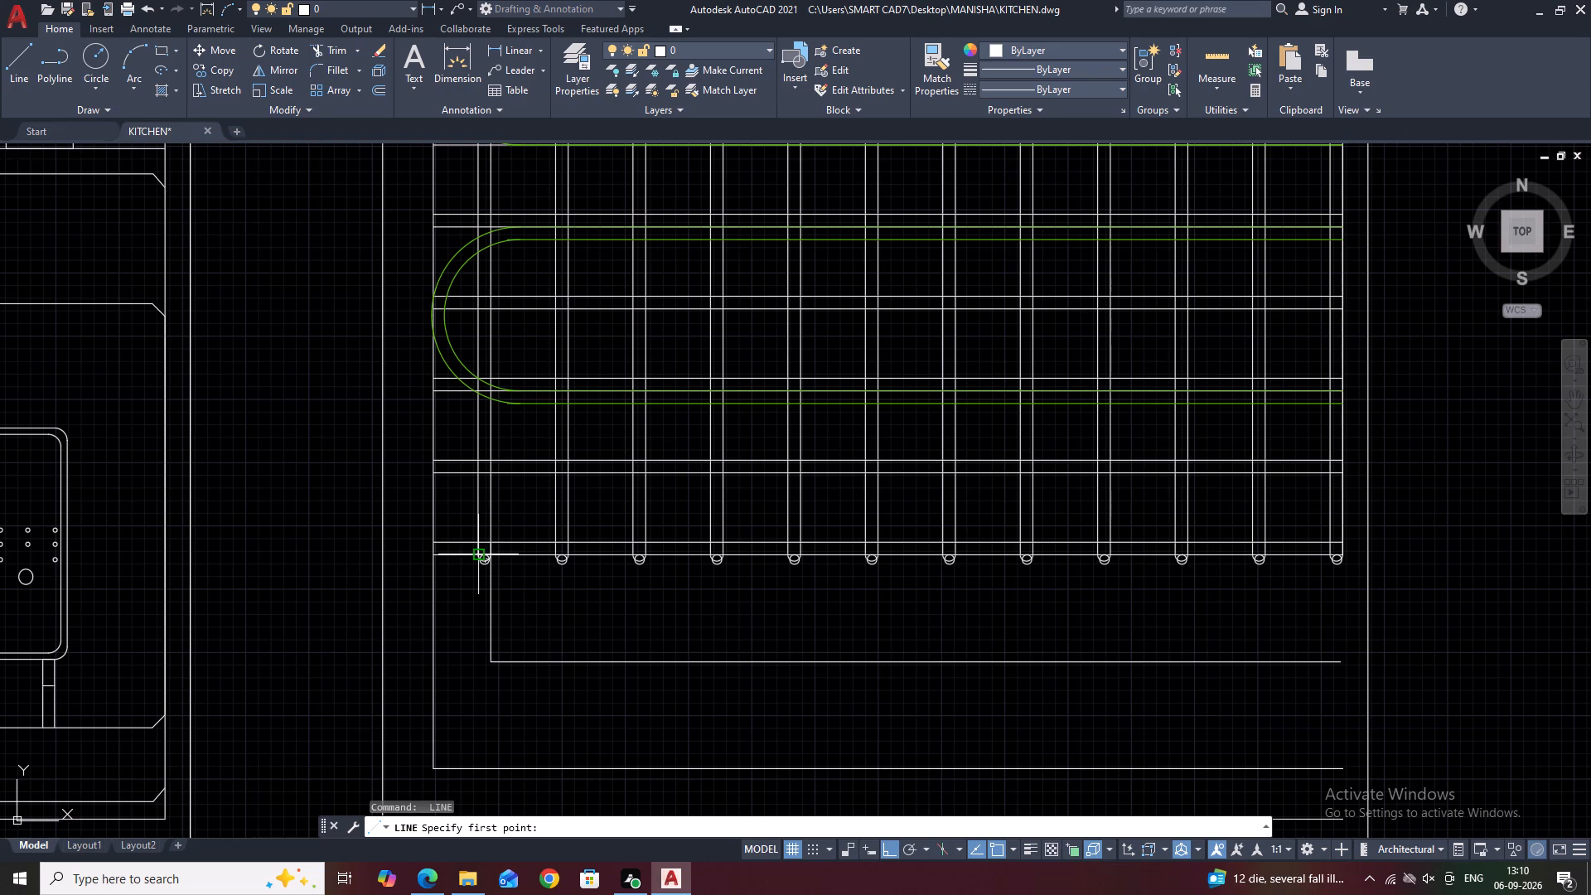
click(474, 550)
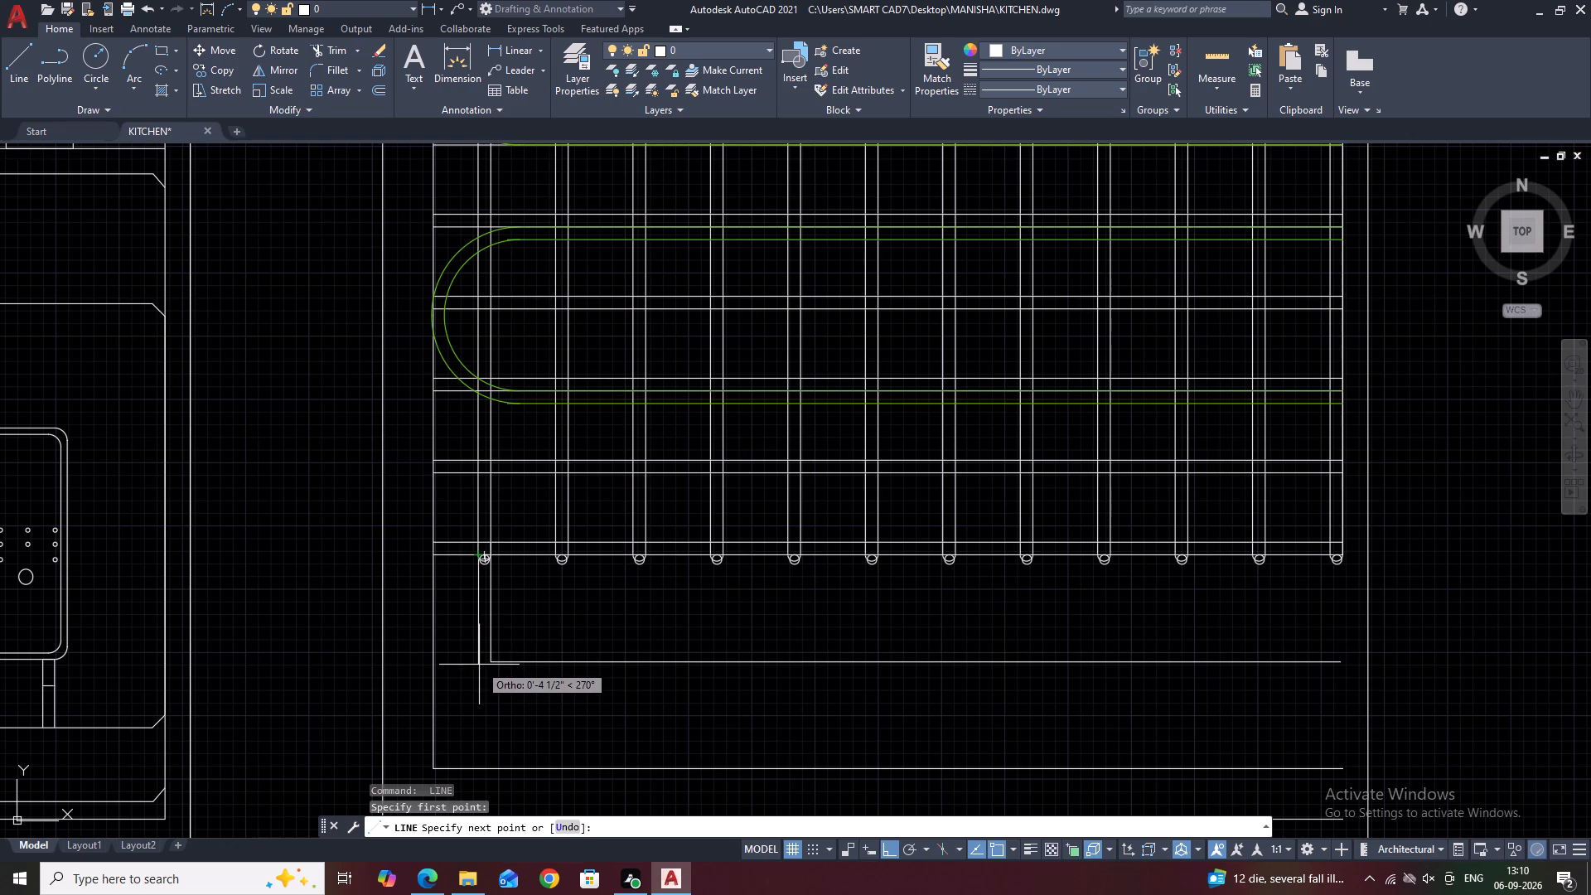
click(479, 668)
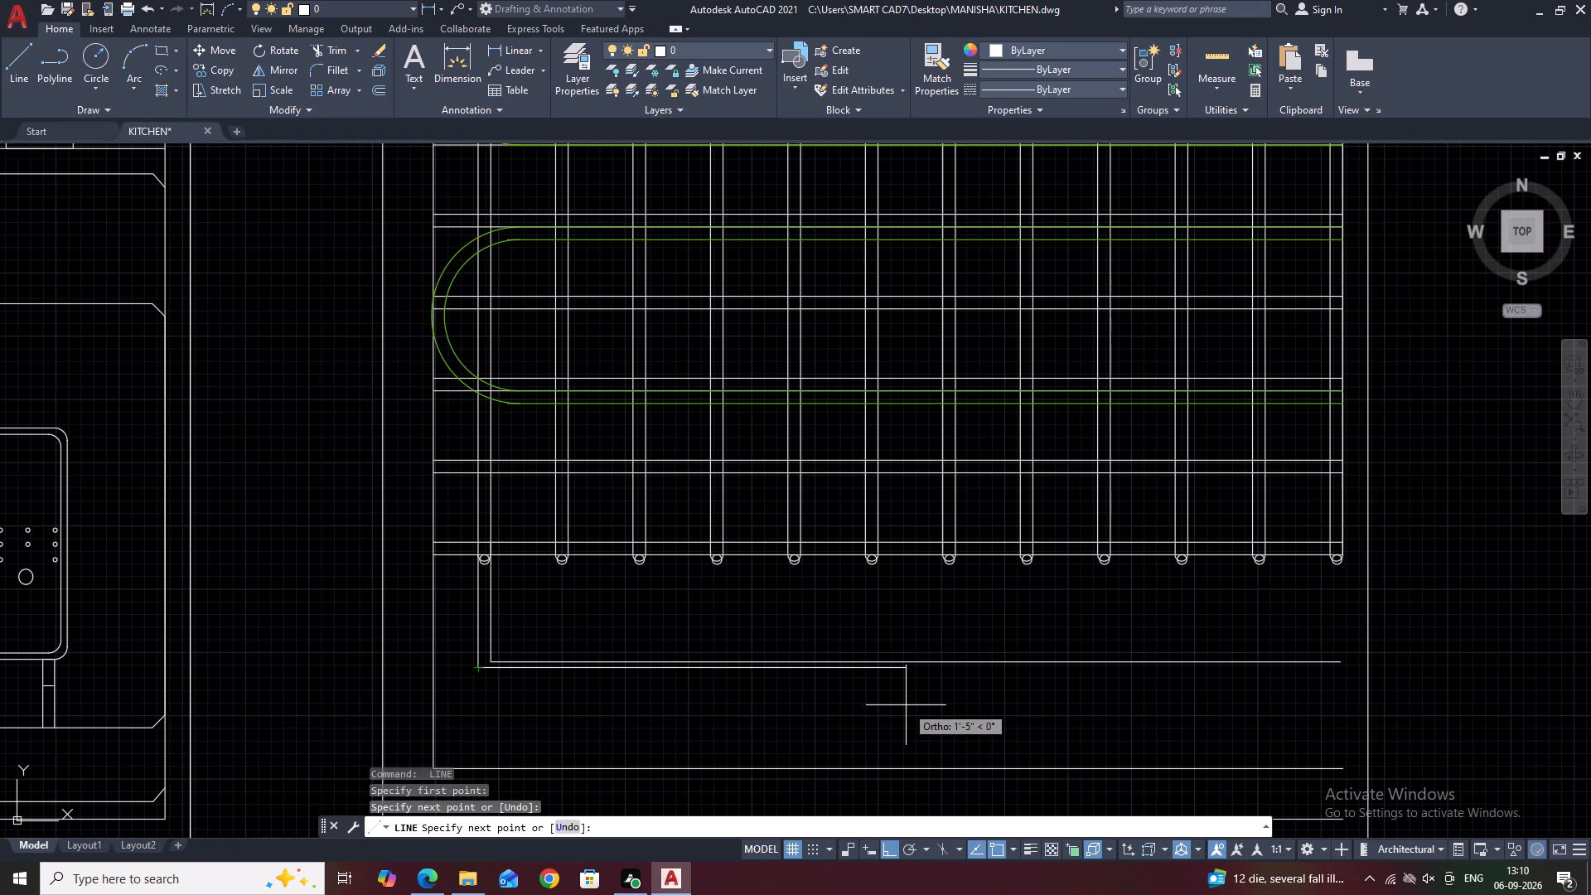
click(477, 689)
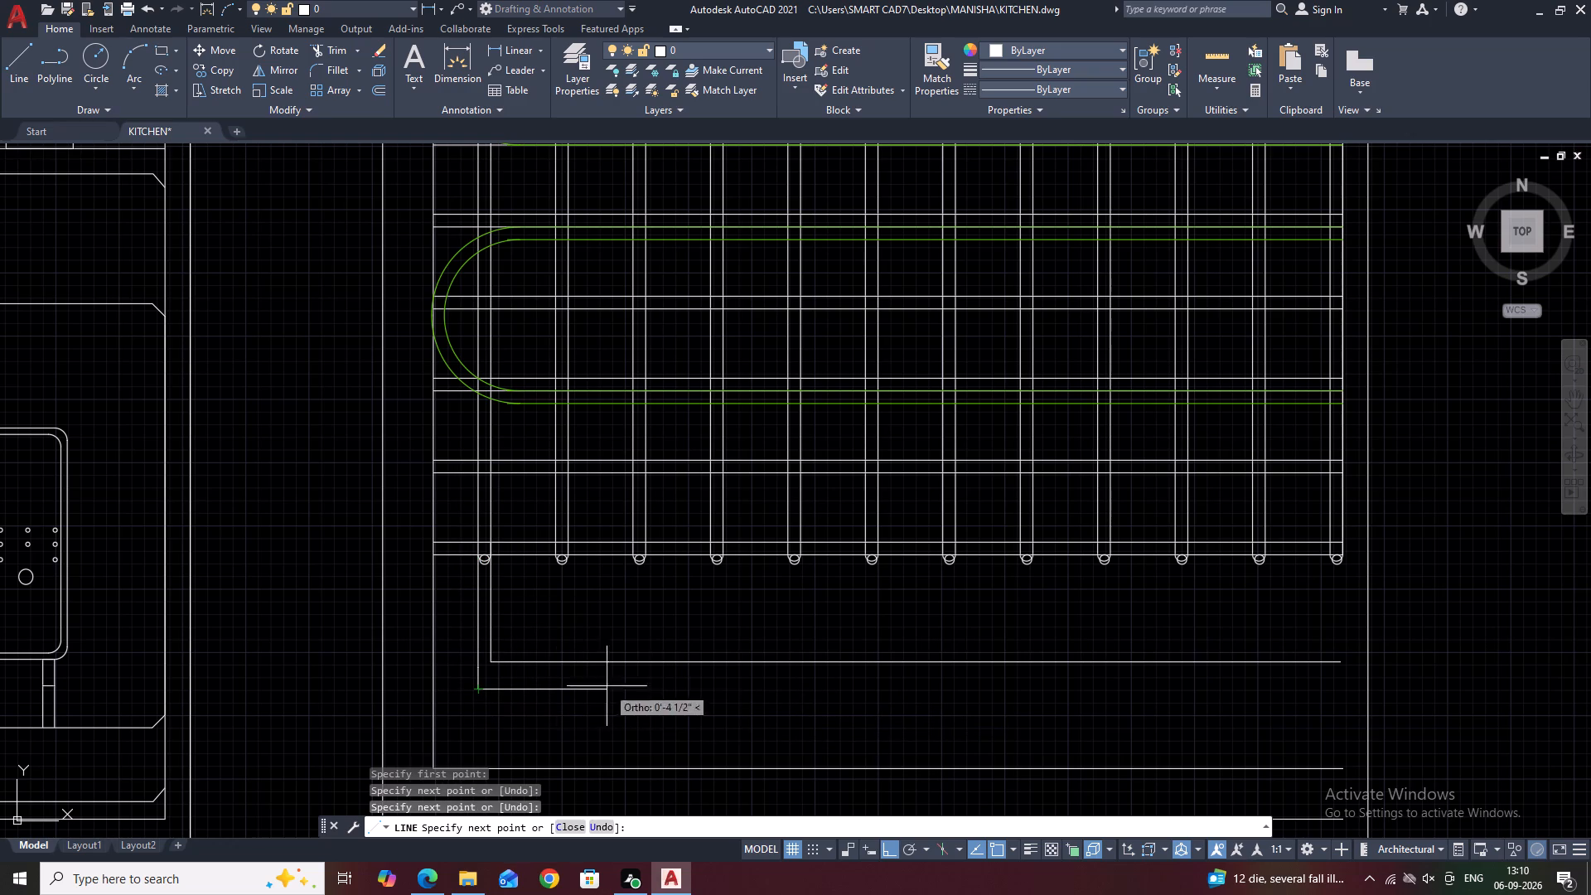
key(ctrl+z)
scroll(514, 691, up, 1)
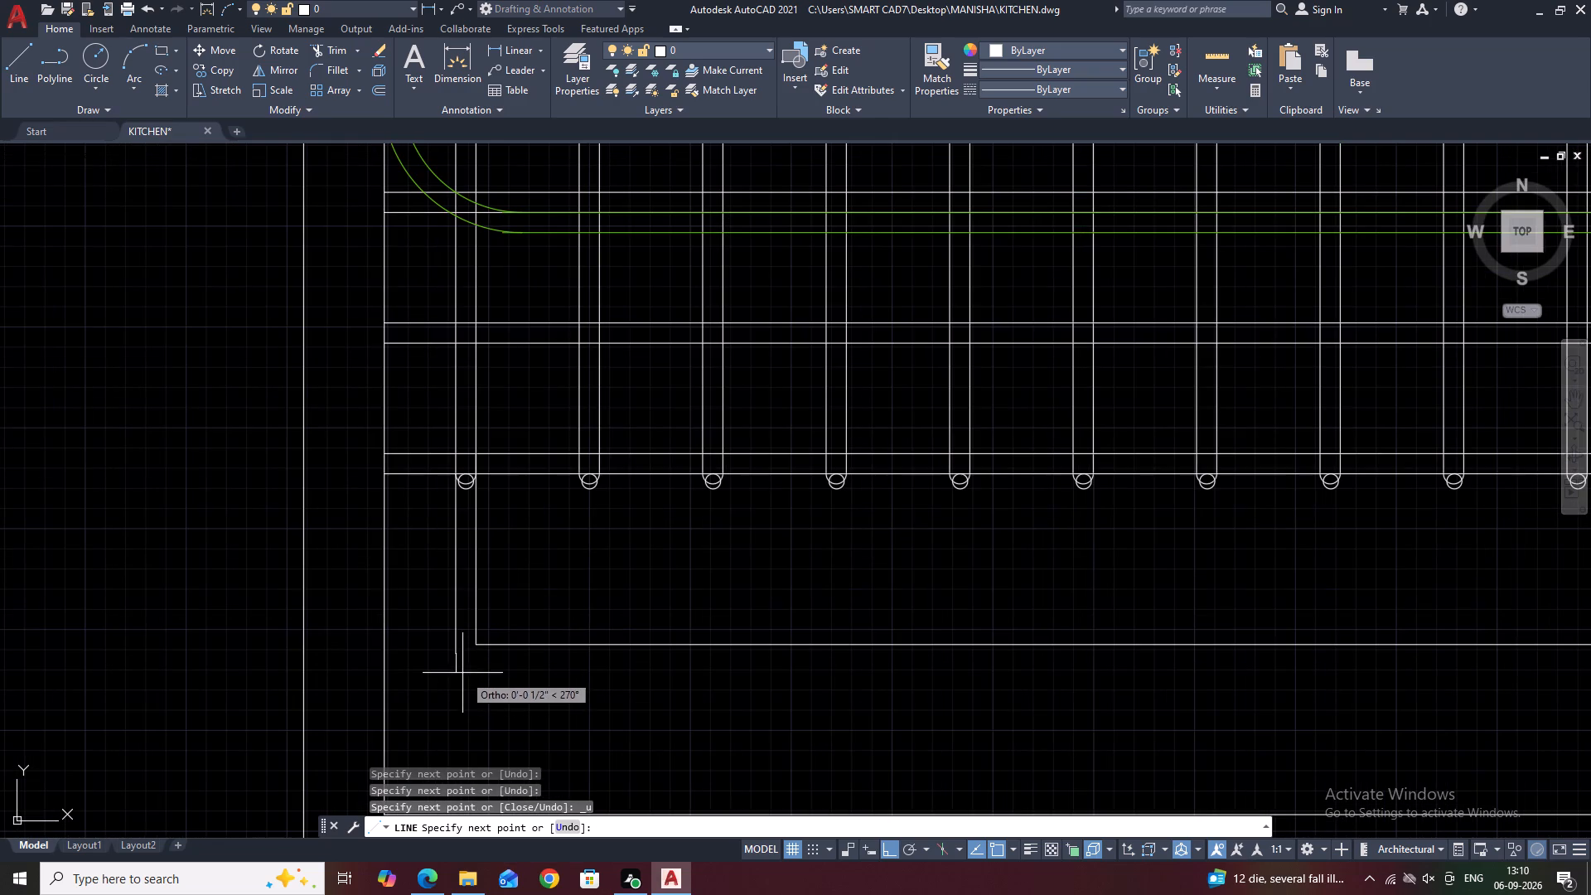
click(457, 670)
scroll(1355, 683, down, 2)
middle_drag(1506, 689, 1417, 704)
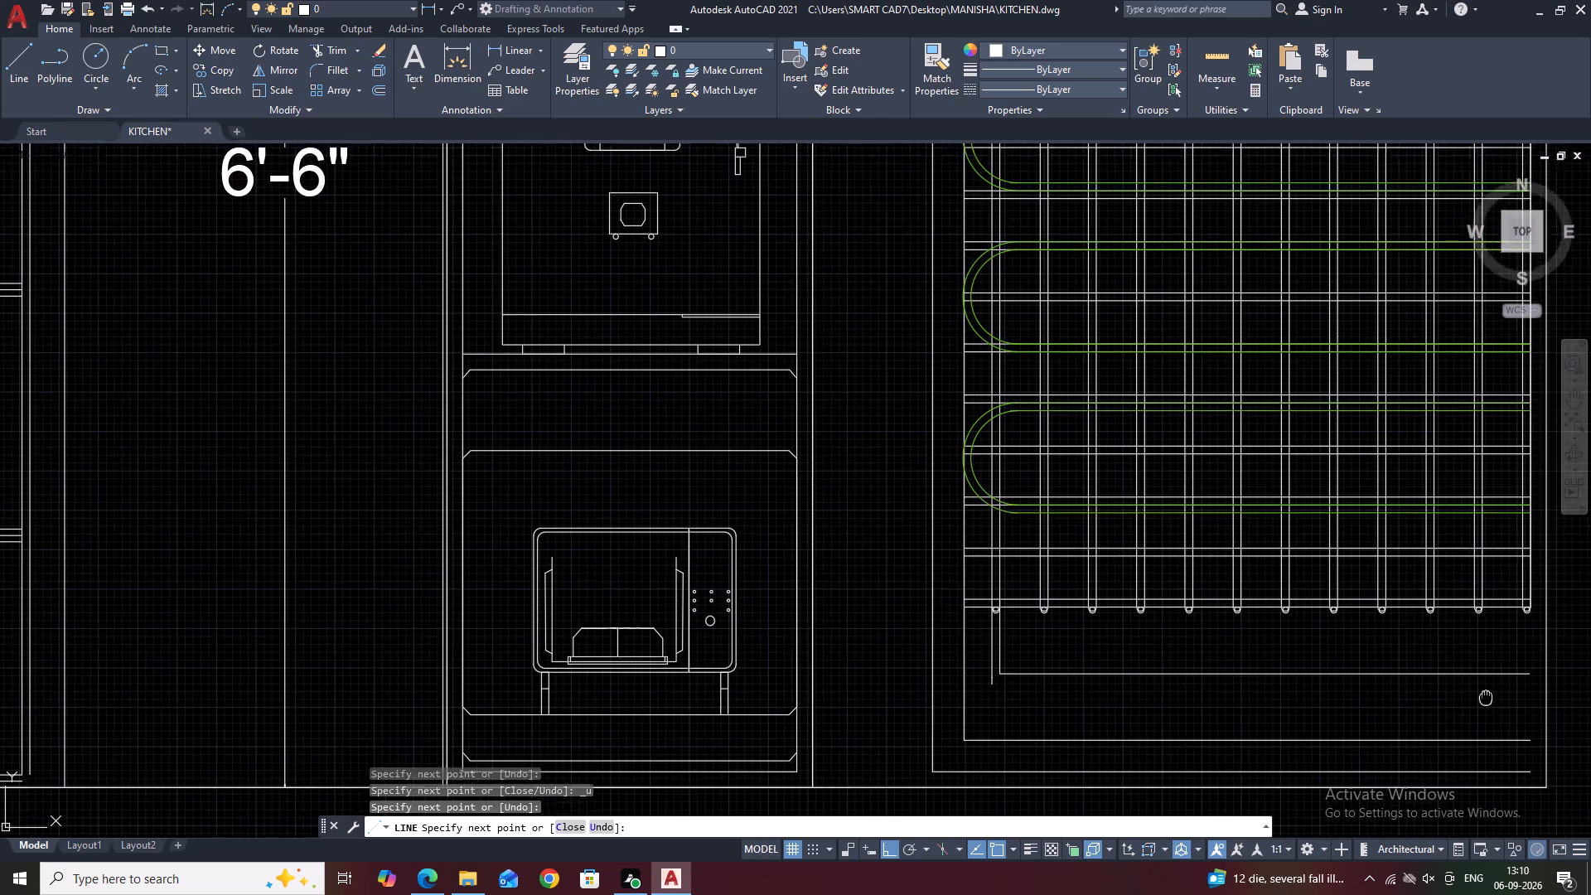
middle_drag(1417, 704, 1217, 707)
scroll(1255, 704, up, 1)
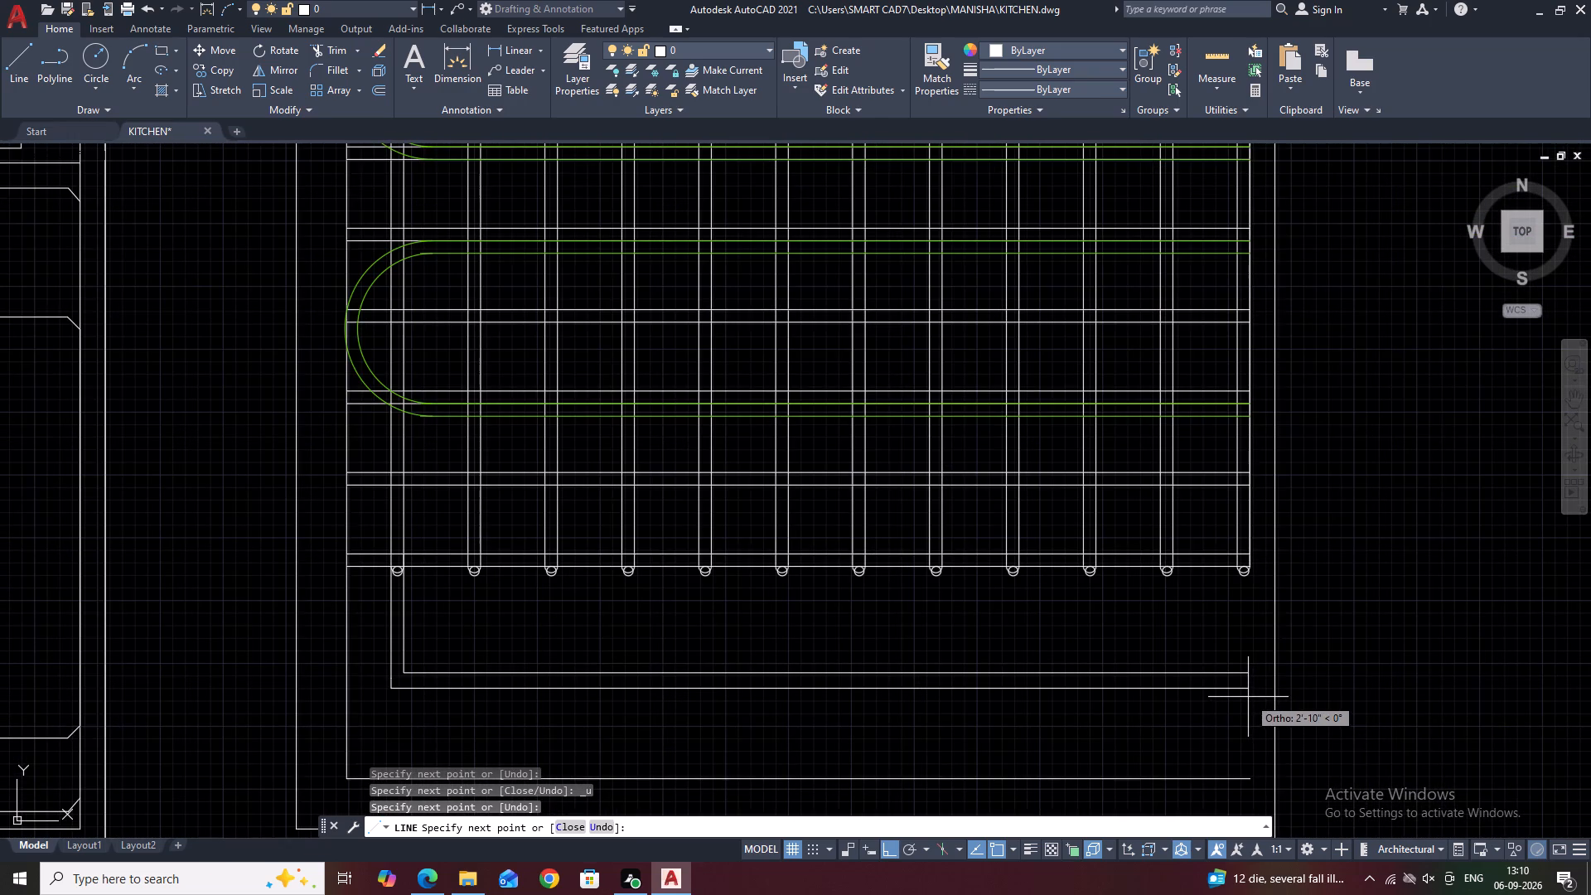
click(1245, 696)
key(Escape)
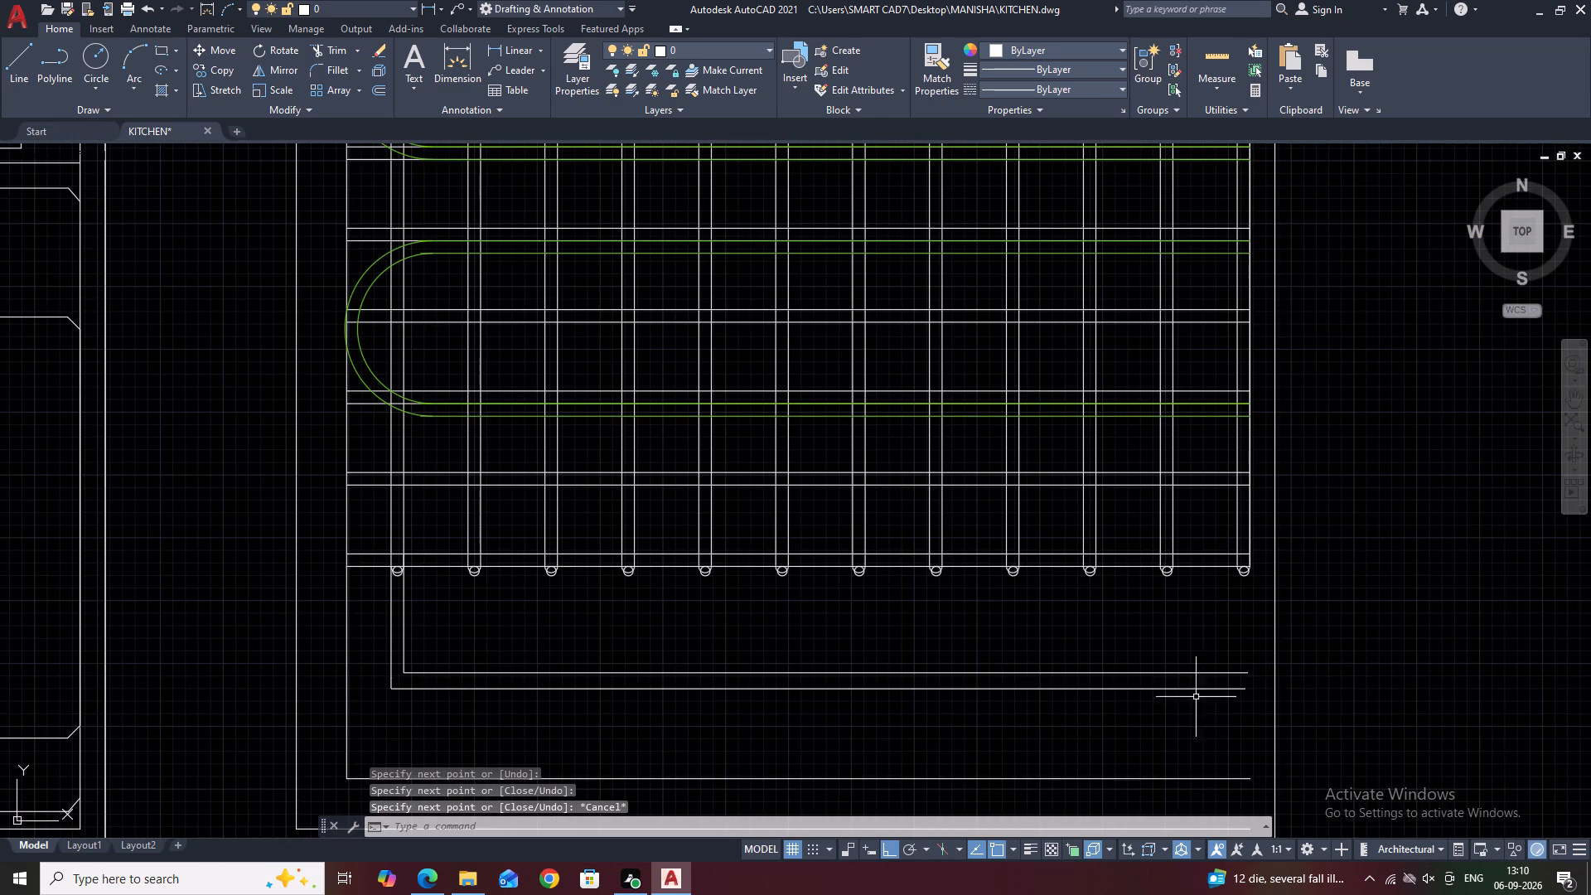
Draw a horizontal line from the panel's inner left edge, midway between the L-shaped lines and the inner bottom line, ending short of the right edge.
middle_drag(1001, 700, 1472, 545)
scroll(1468, 551, down, 1)
middle_drag(1211, 557, 539, 552)
text(L)
key(space)
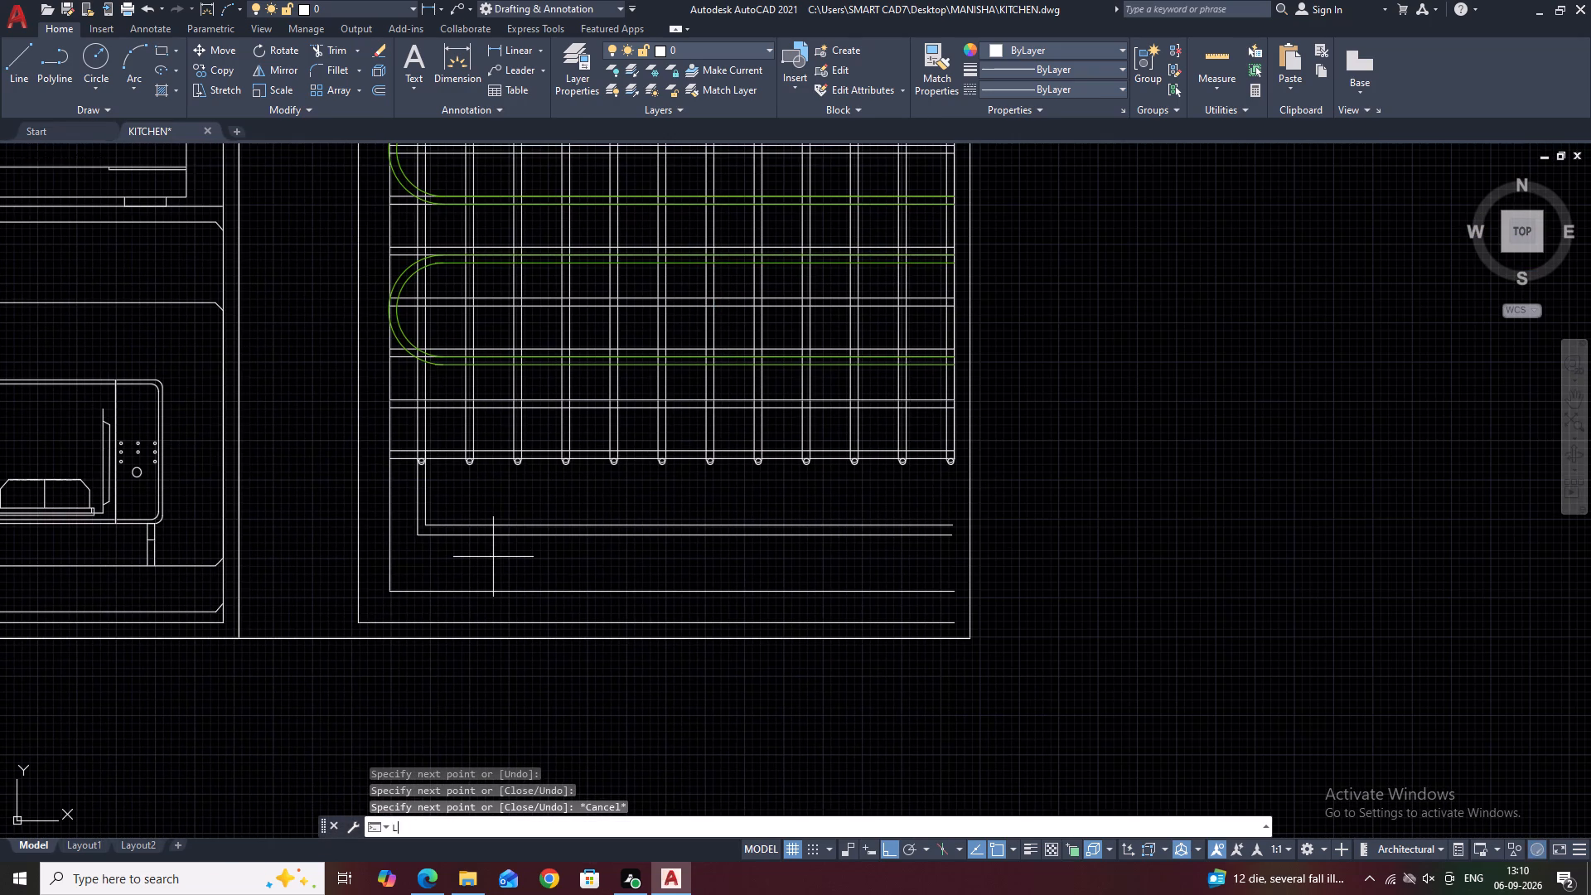
scroll(401, 525, up, 1)
click(379, 587)
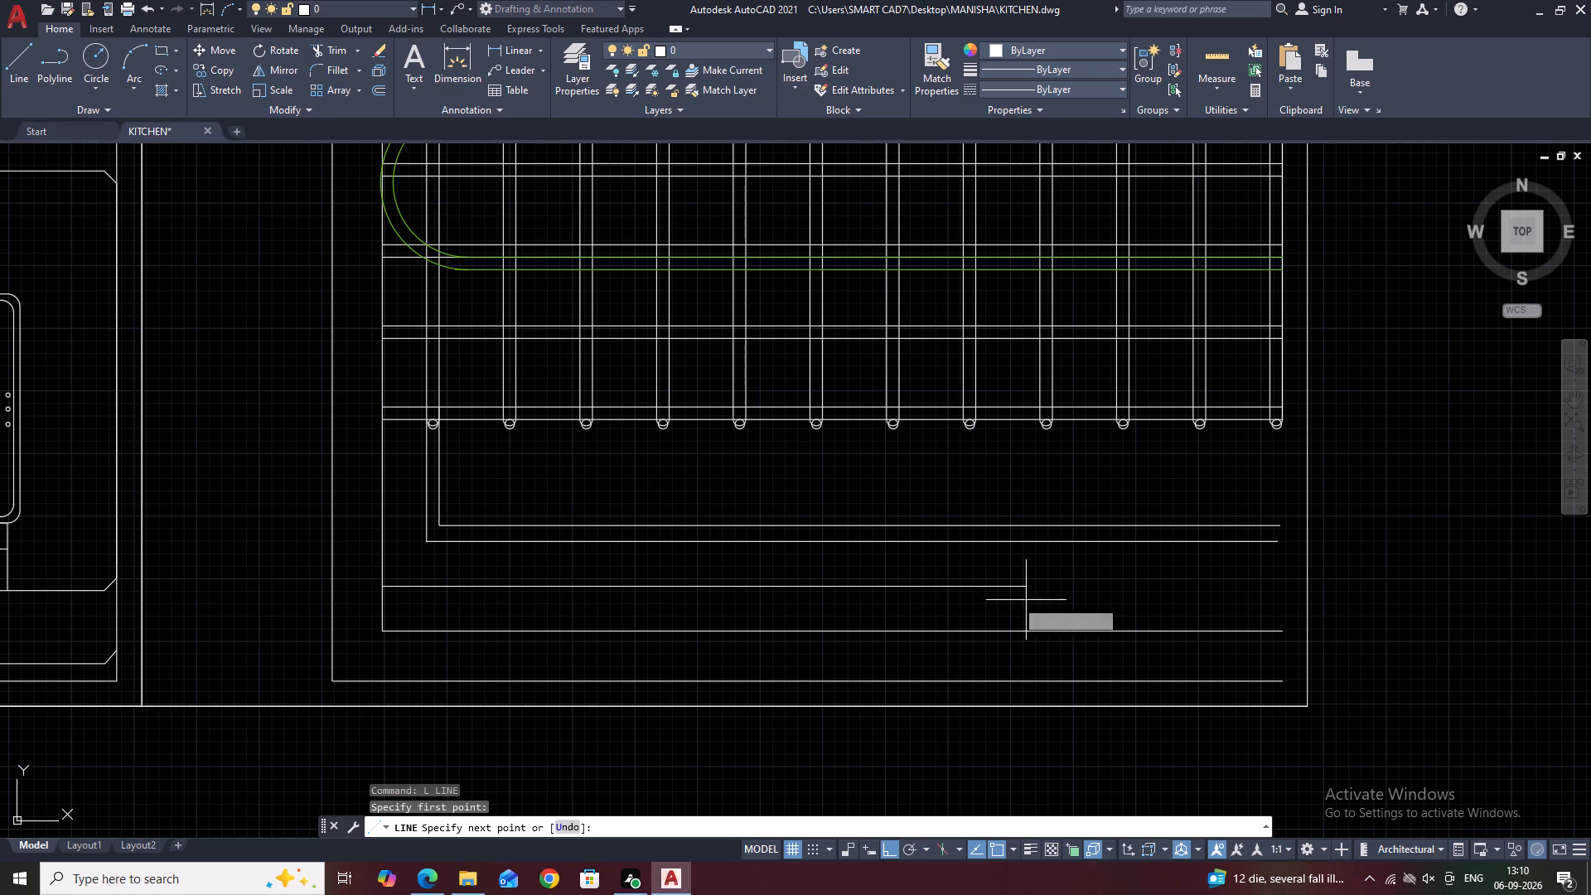
click(1224, 578)
key(Escape)
Finish the horizontal line below the L-shaped lines and stretch its free end to the grid's right edge.
click(1224, 585)
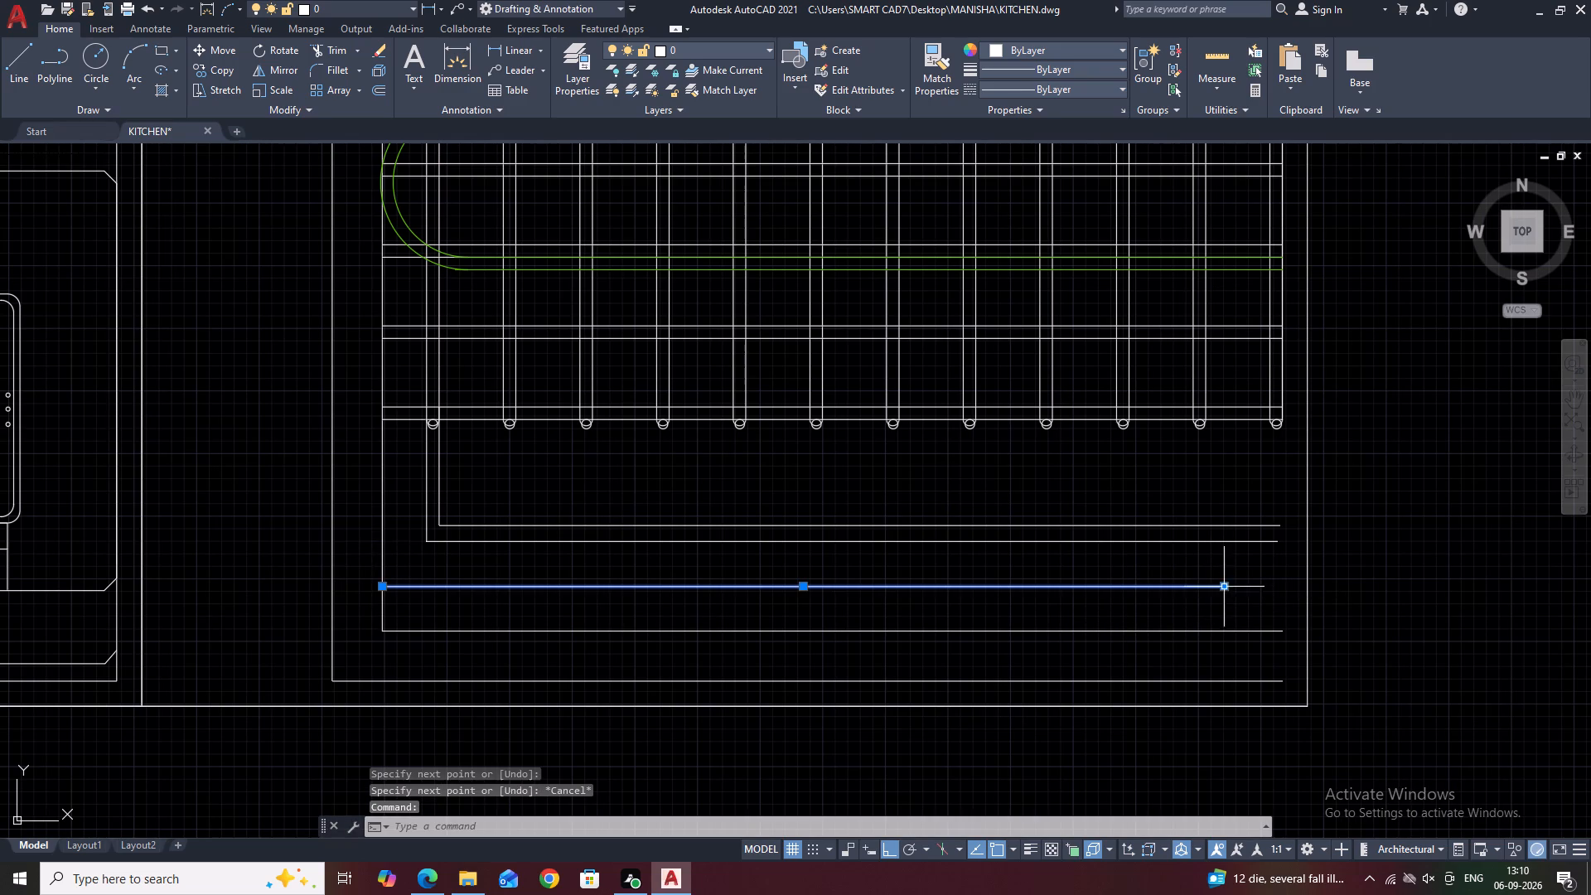
click(1226, 593)
key(Escape)
click(1222, 586)
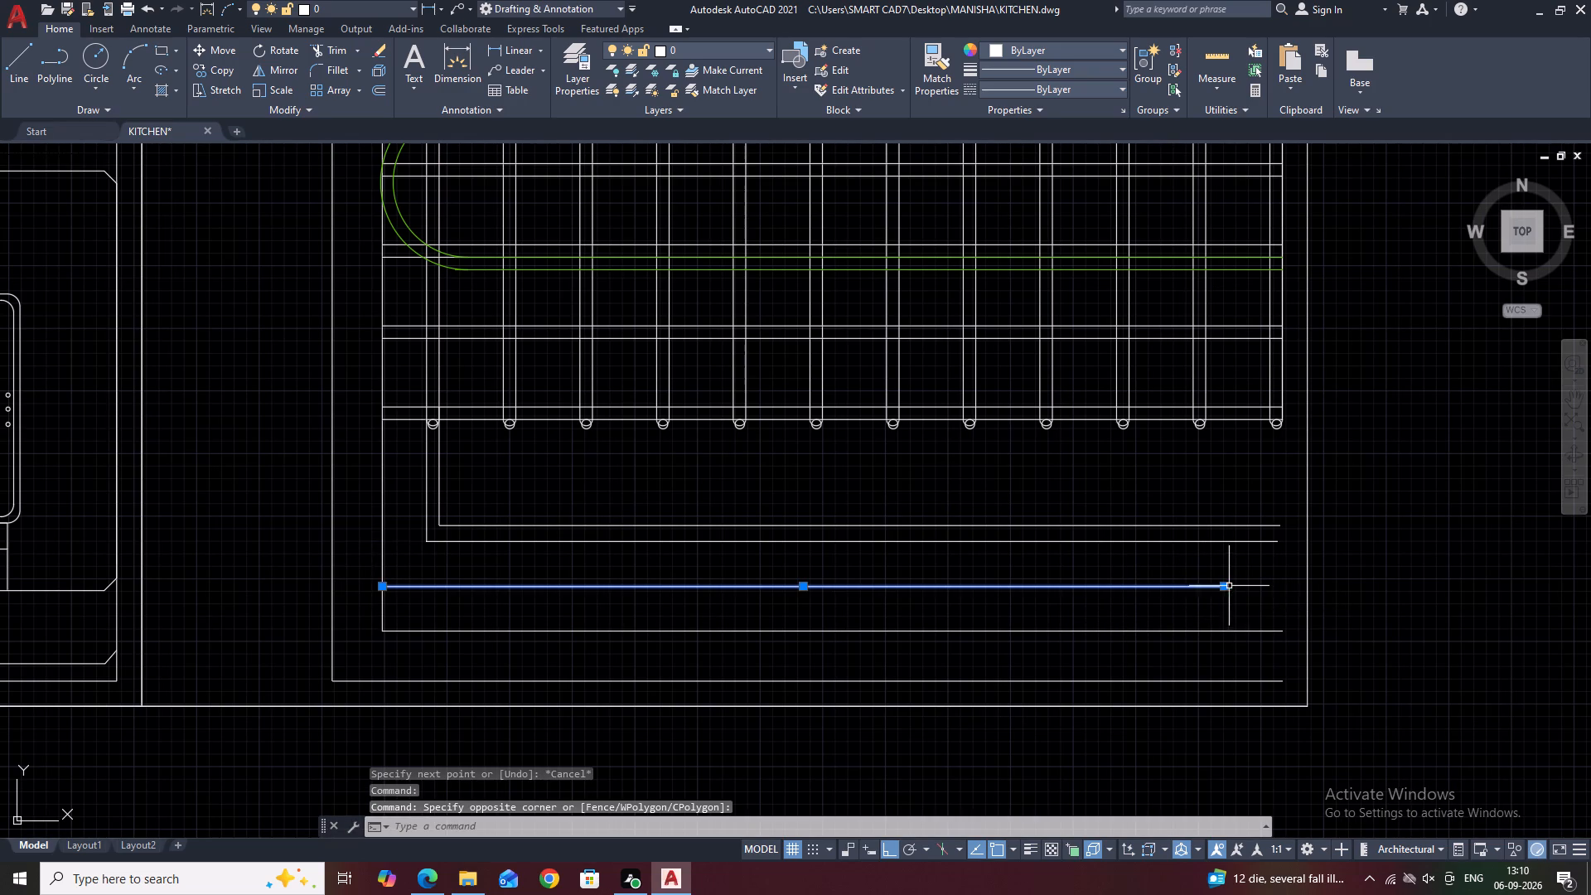
click(1225, 588)
click(1282, 596)
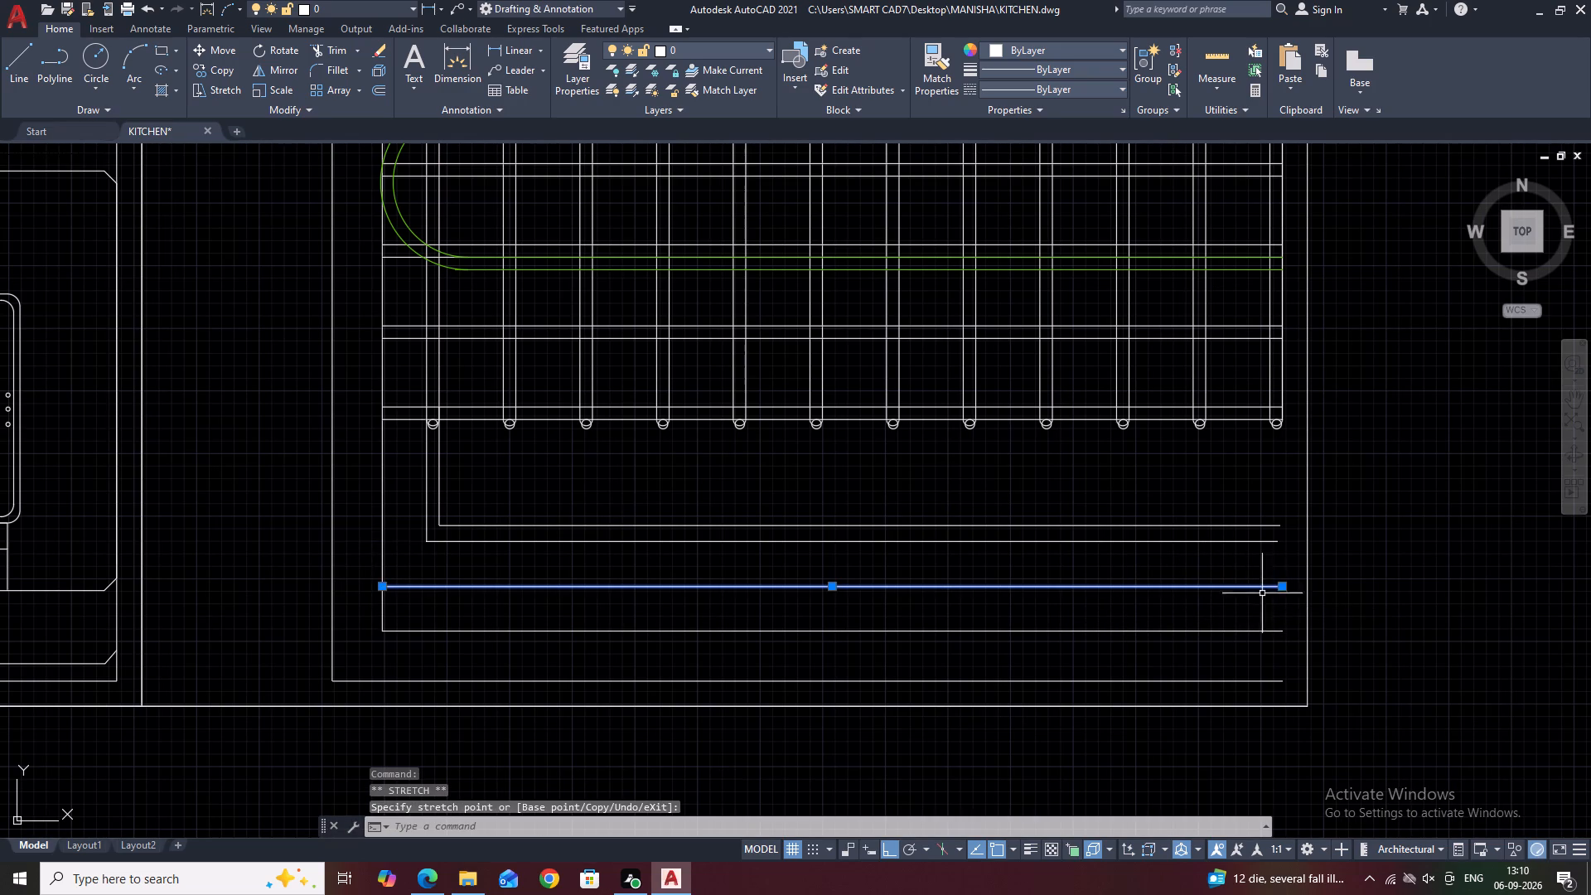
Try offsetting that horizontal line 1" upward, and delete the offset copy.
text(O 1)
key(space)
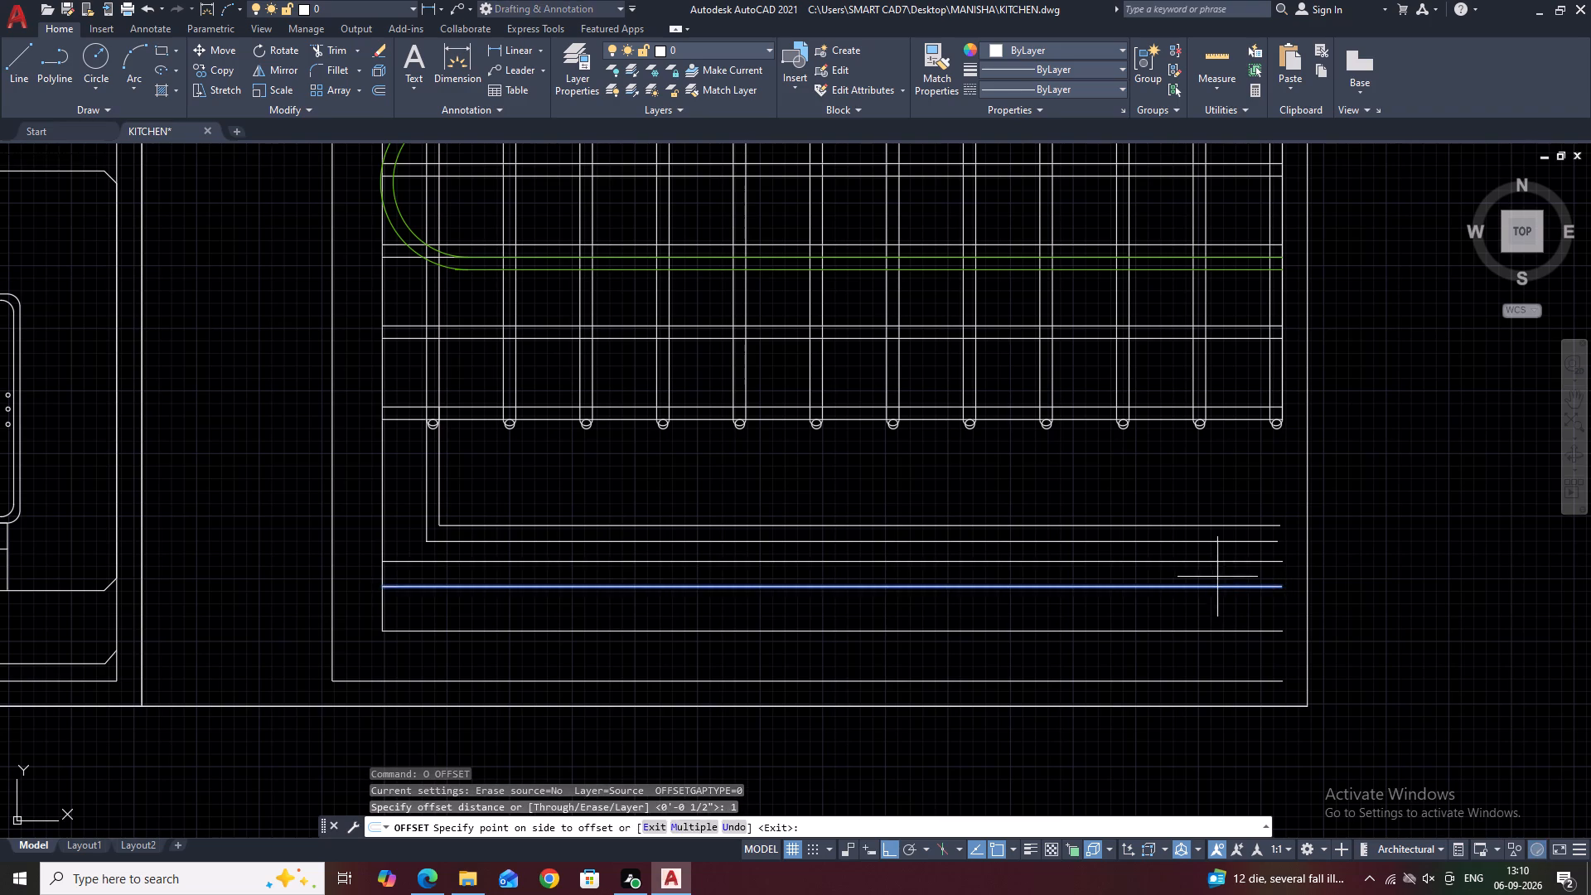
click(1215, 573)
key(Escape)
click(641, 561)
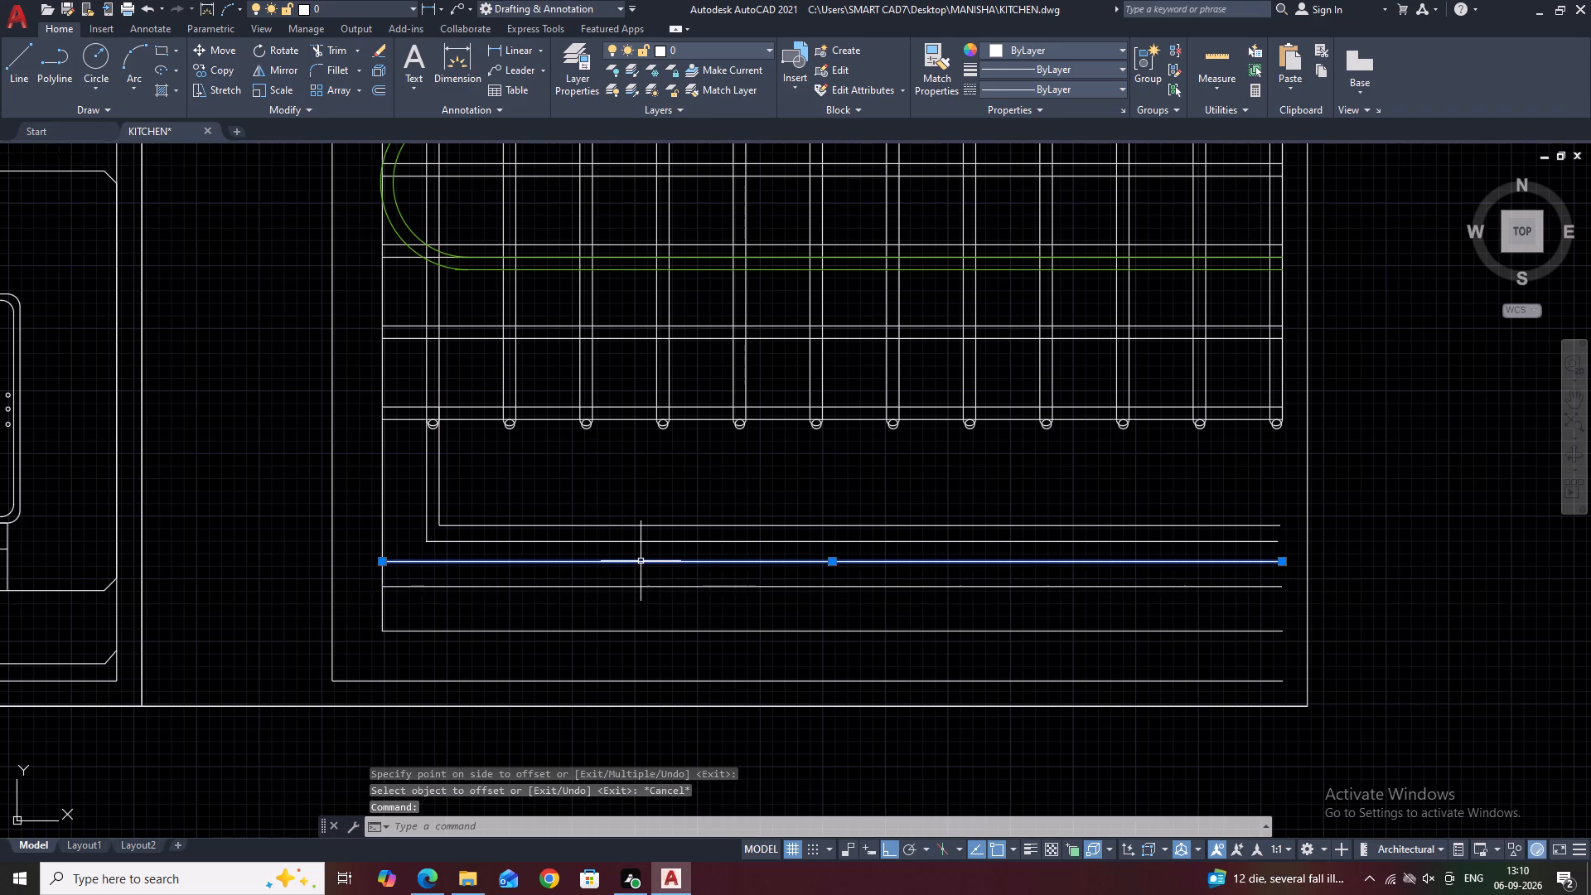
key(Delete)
Offset the horizontal line below the L-shaped lines by 0.5" upward.
click(641, 574)
click(607, 606)
text(O 0.)
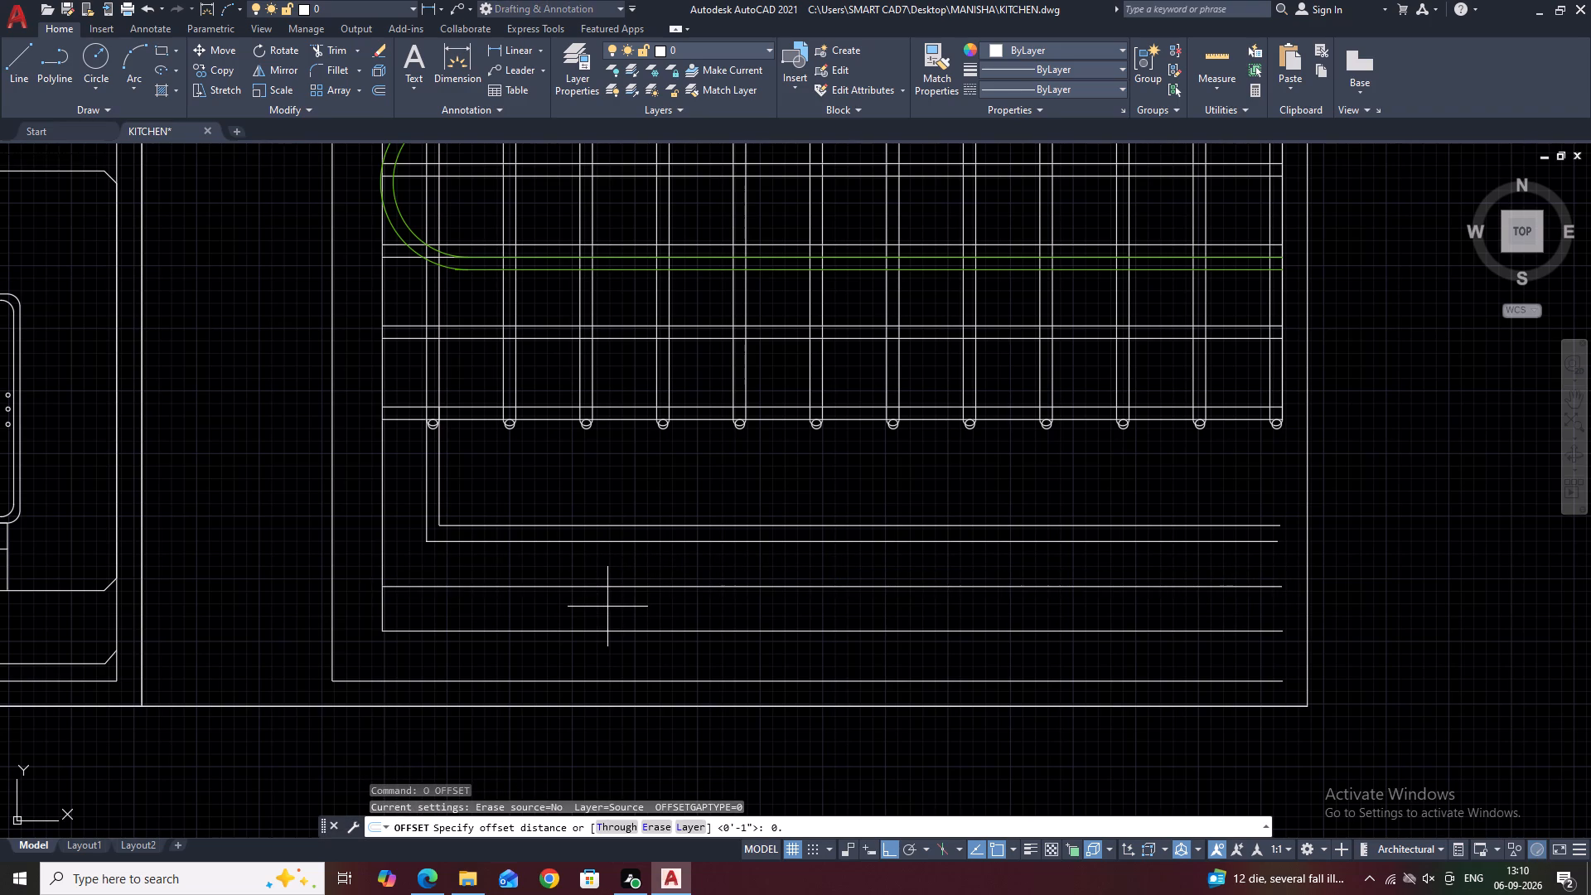
text(5)
key(space)
click(614, 567)
key(Escape)
Draw a vertical line from the lower line of the pair up to the grid's bottom edge, between the inner left edge and the outer L-shape.
middle_drag(460, 539, 598, 576)
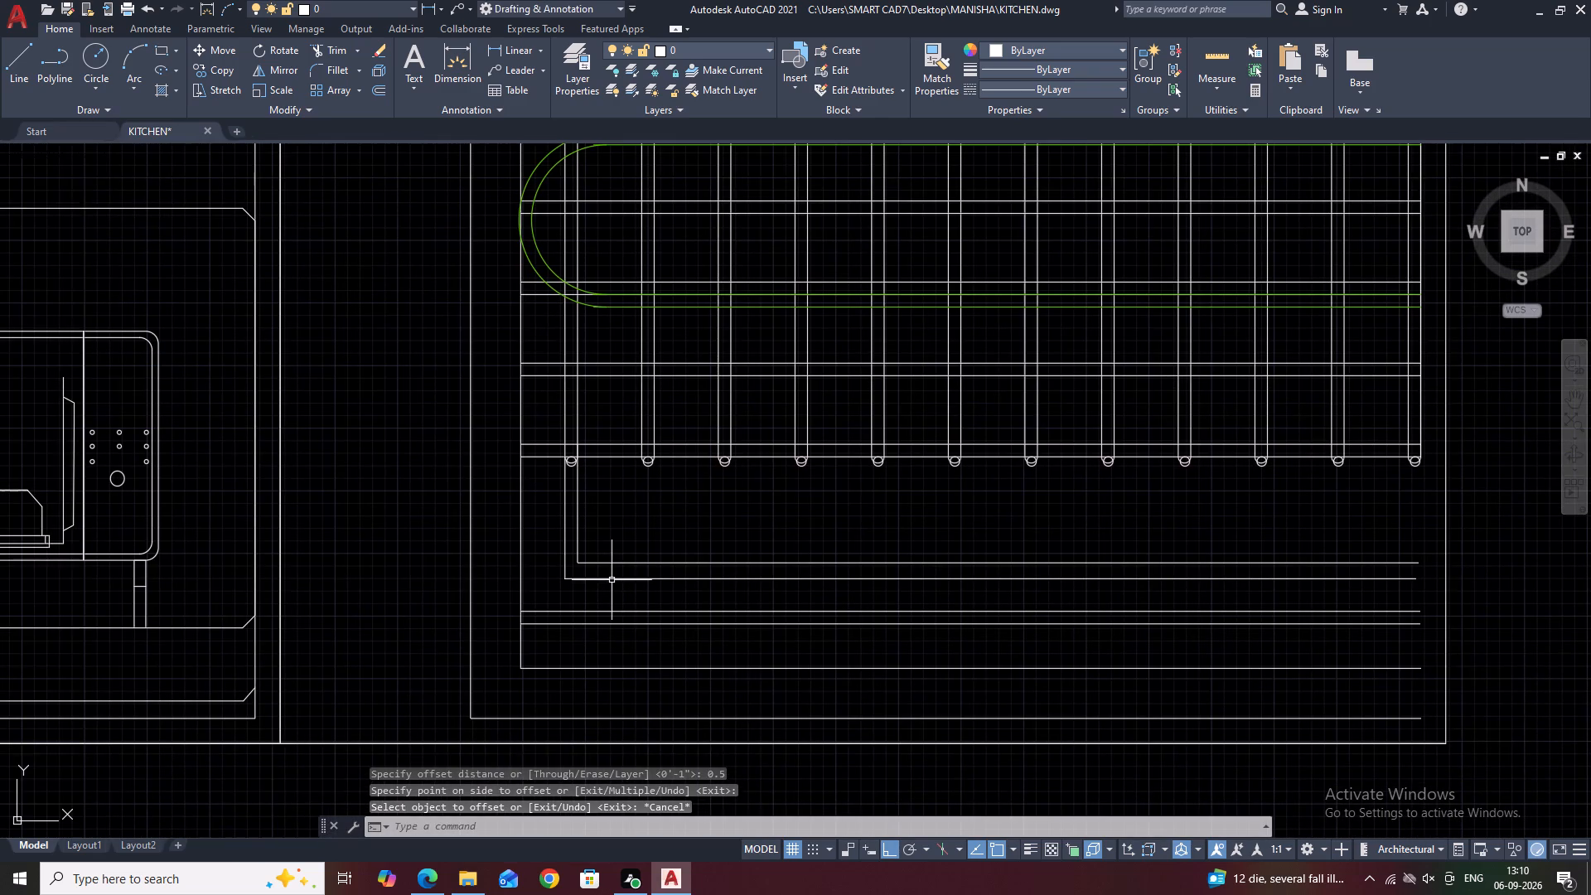
key(l)
key(space)
drag(544, 624, 544, 606)
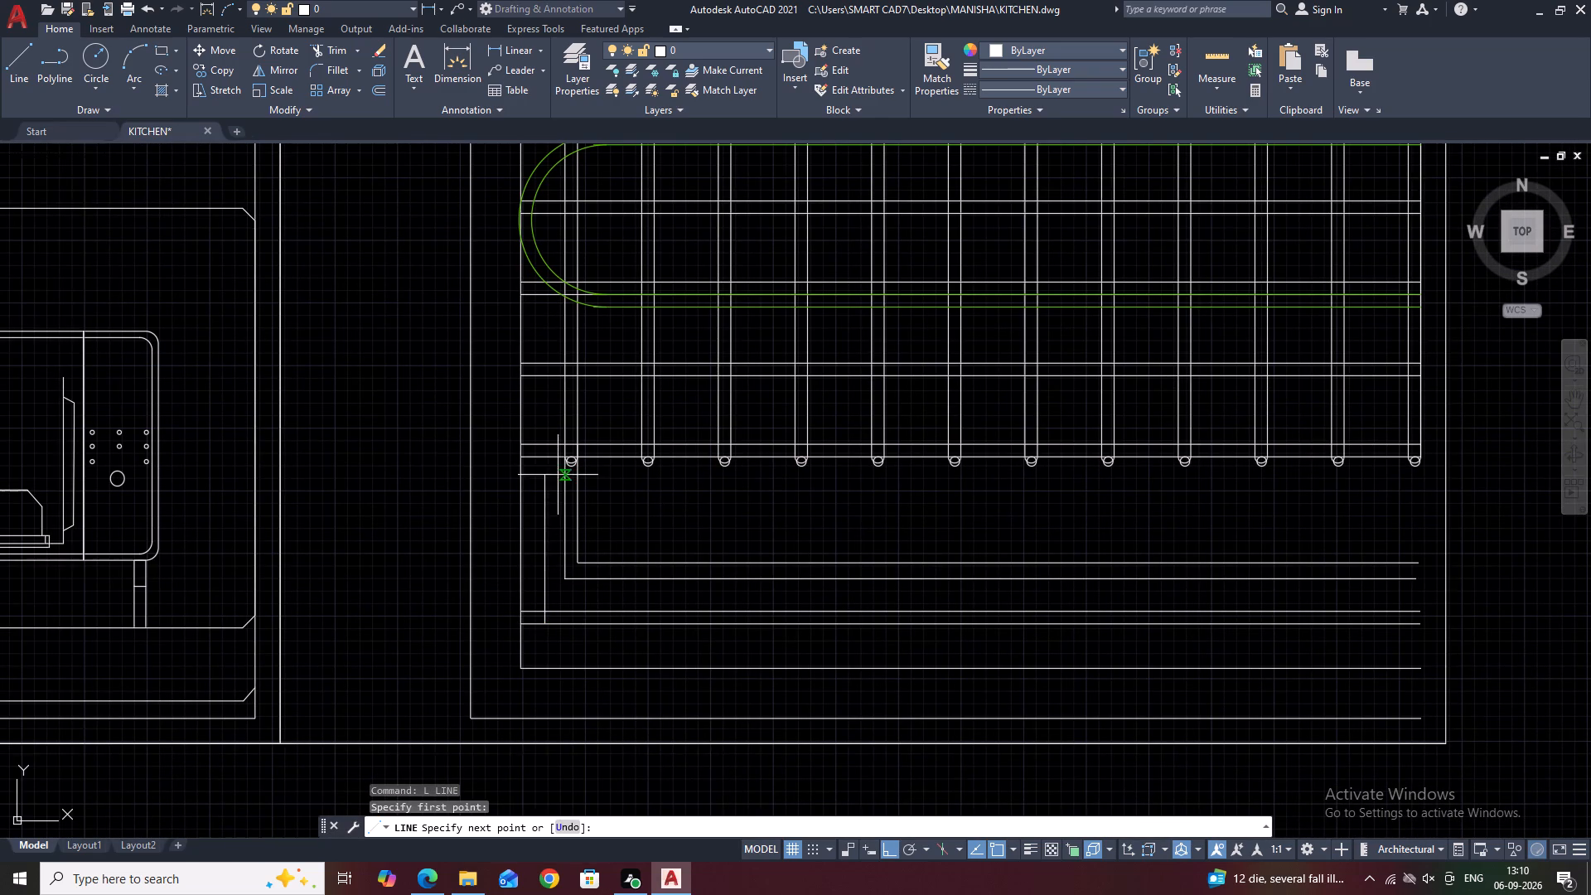
click(544, 454)
key(Escape)
Trim the upper line's stub left of the new vertical and the vertical's stub below it, leaving a clean L-shaped corner.
key(t)
key(r)
key(space)
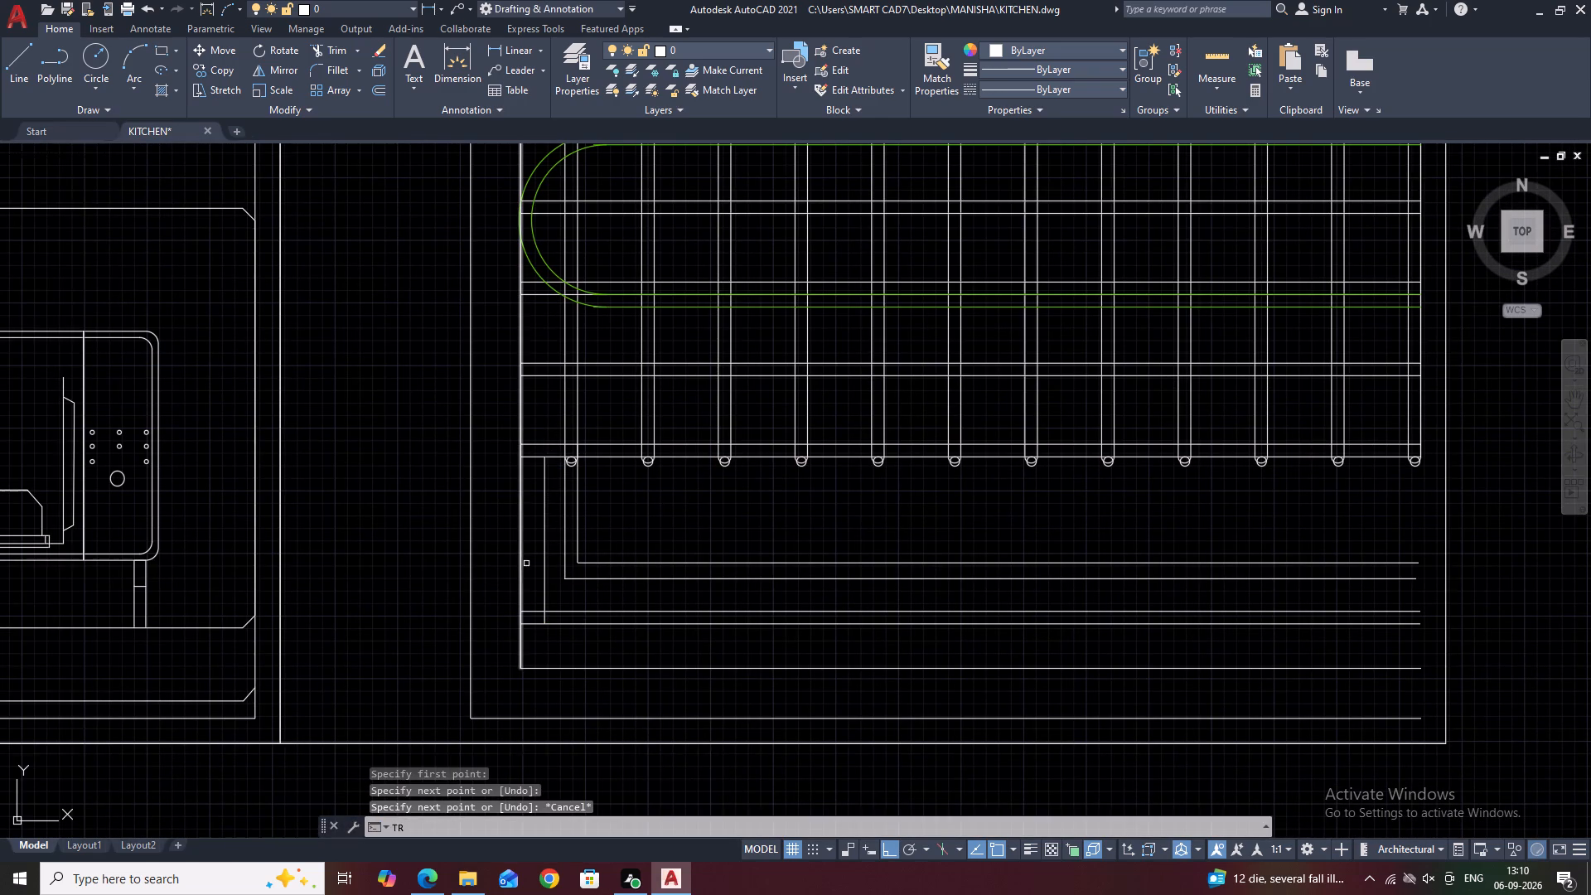
click(534, 612)
key(Escape)
scroll(457, 636, up, 2)
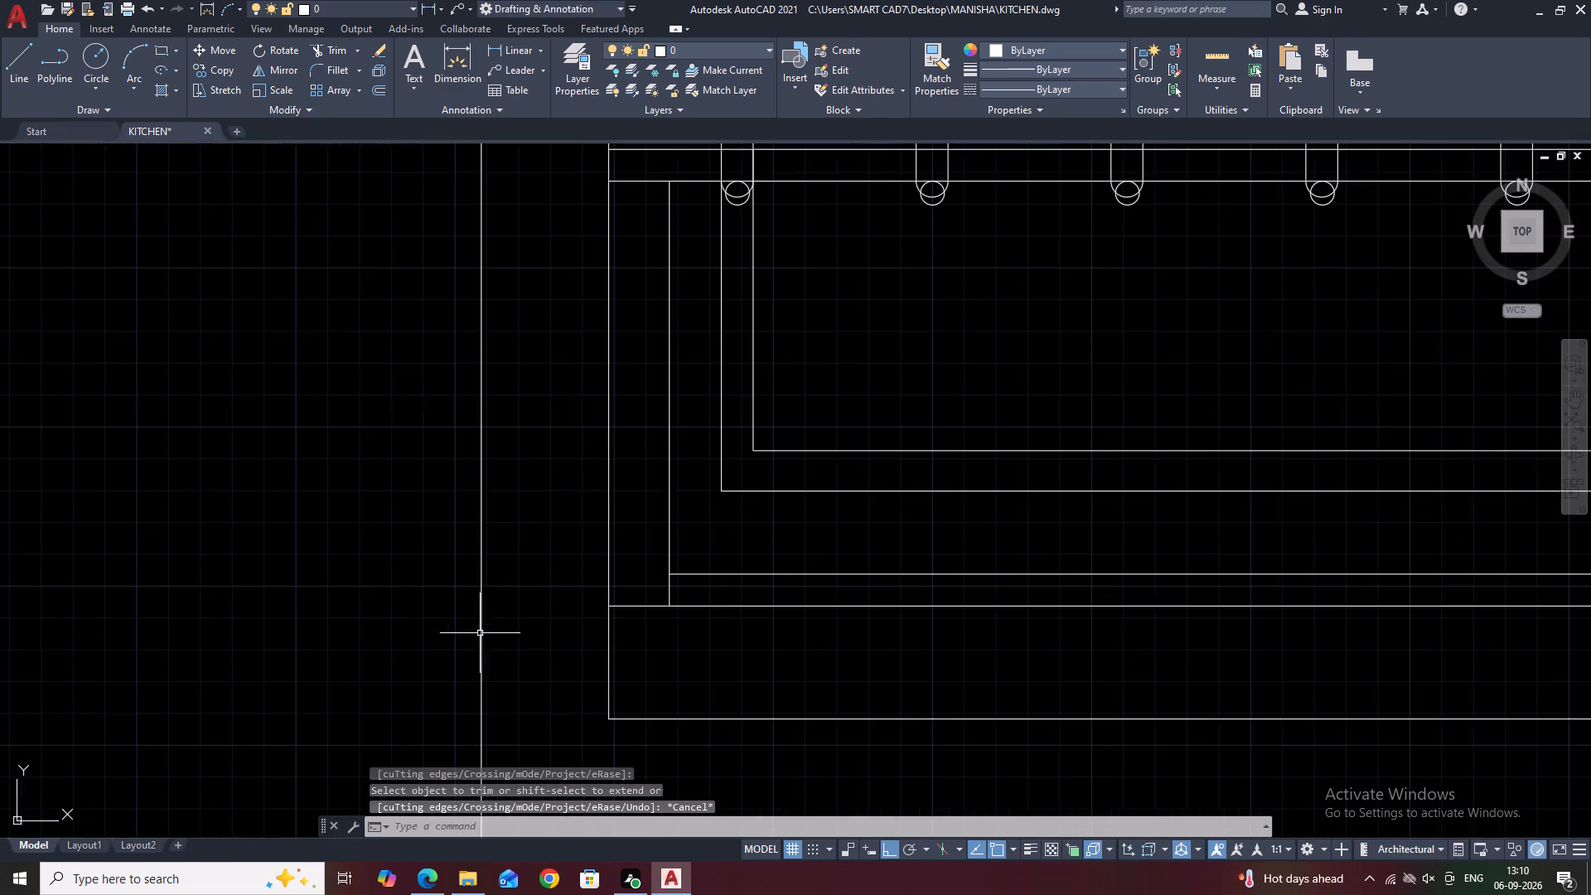
key(space)
scroll(677, 603, up, 1)
drag(693, 585, 669, 577)
click(614, 564)
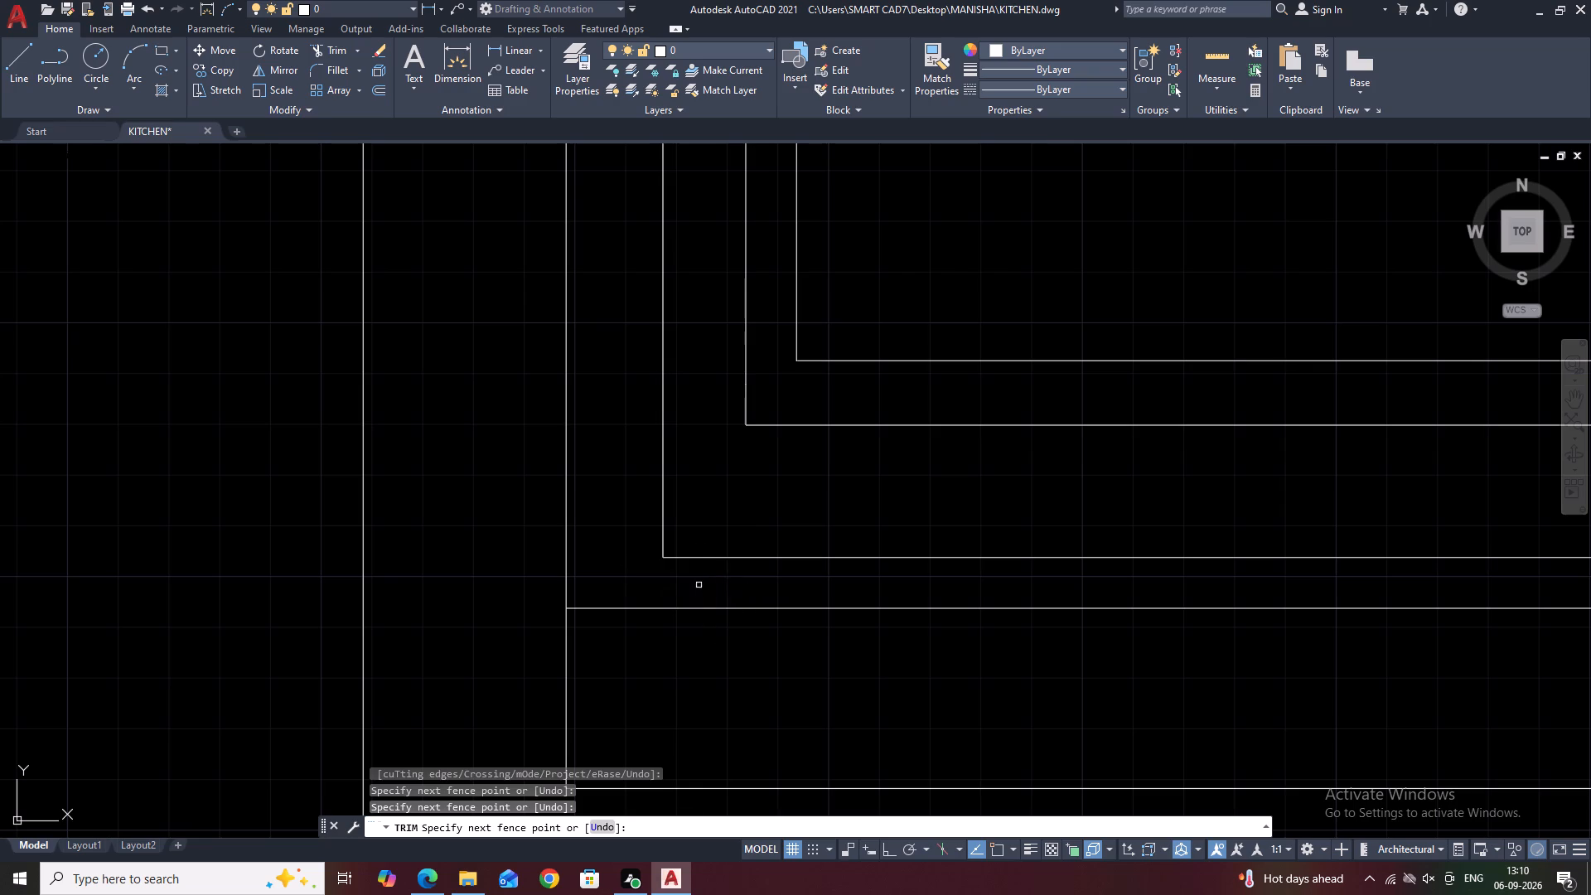
click(699, 585)
key(Escape)
Draw a horizontal line just above the innermost L-shape, from between the second and third bars to between the last two bars.
scroll(465, 654, down, 5)
middle_drag(1133, 504, 1134, 492)
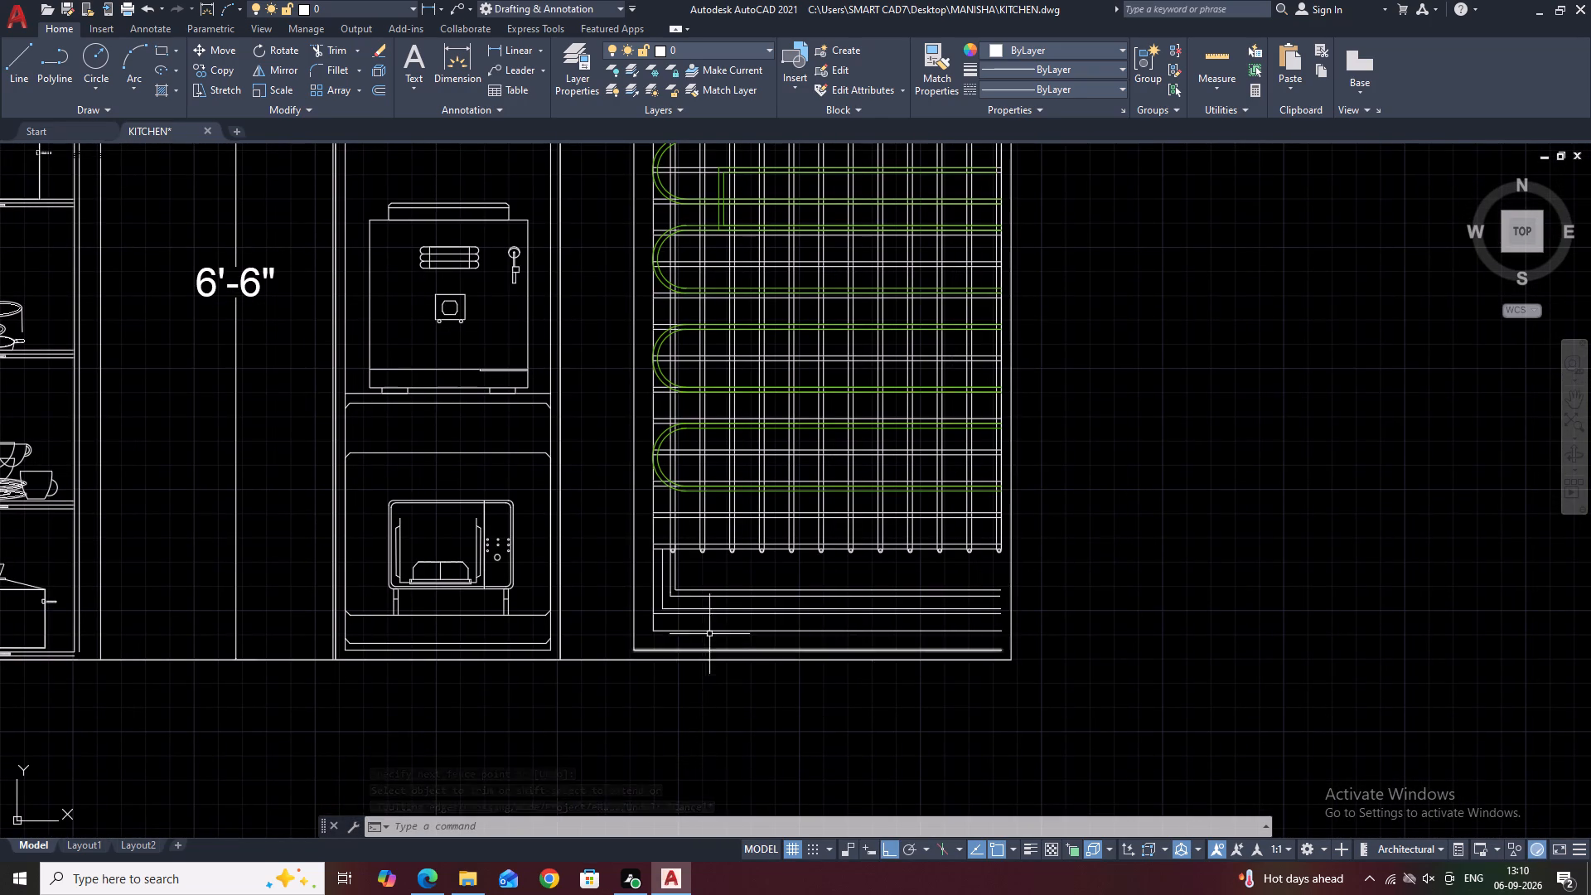
middle_drag(767, 555, 783, 637)
scroll(781, 665, up, 2)
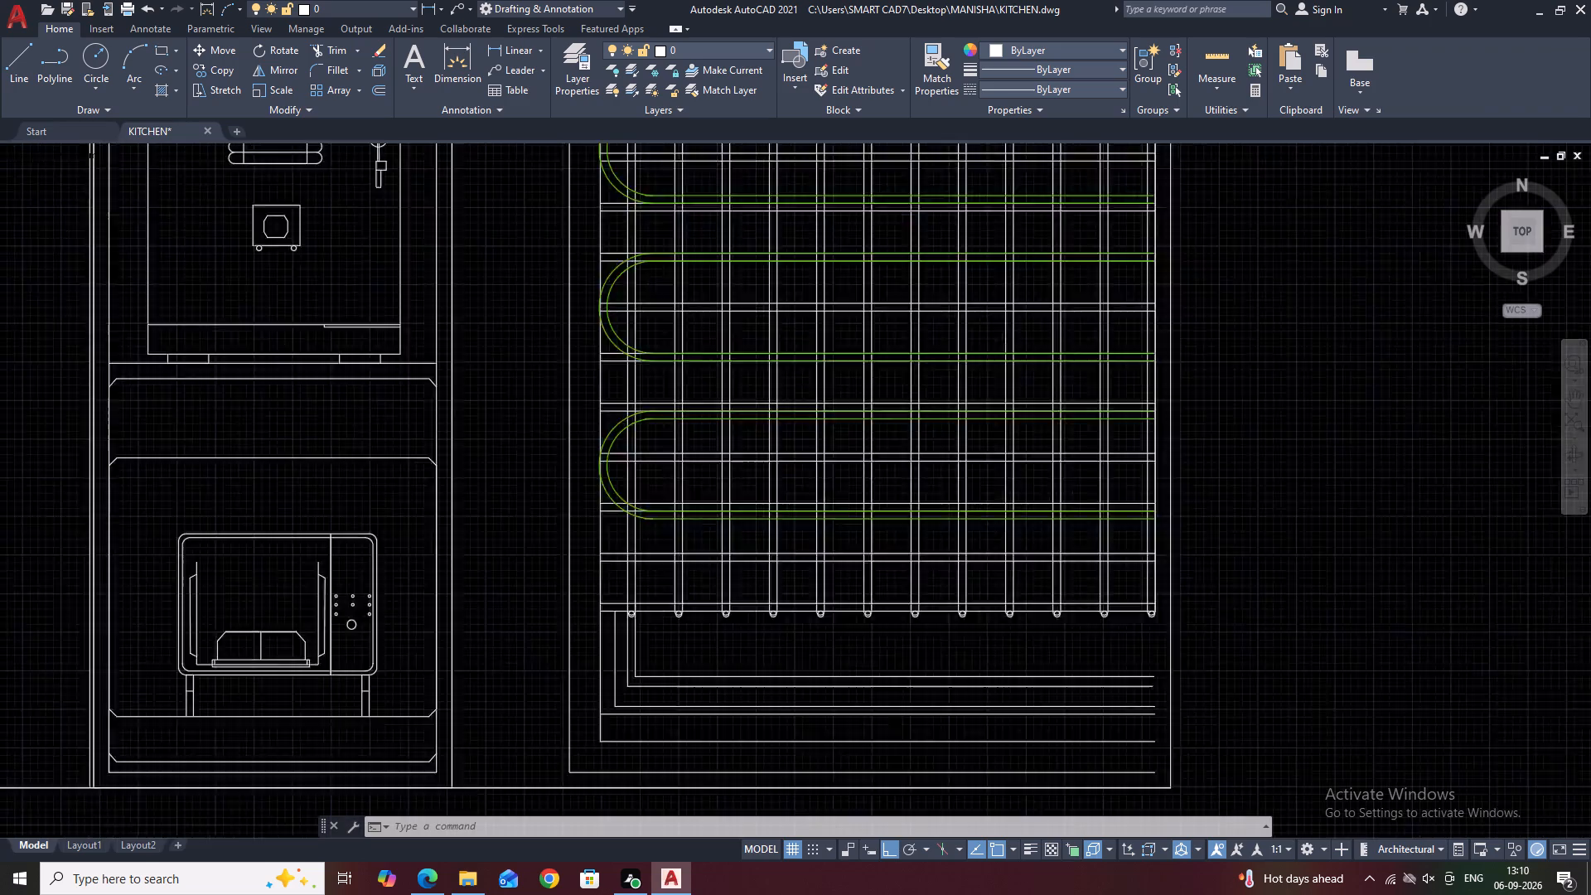
middle_drag(830, 619, 775, 655)
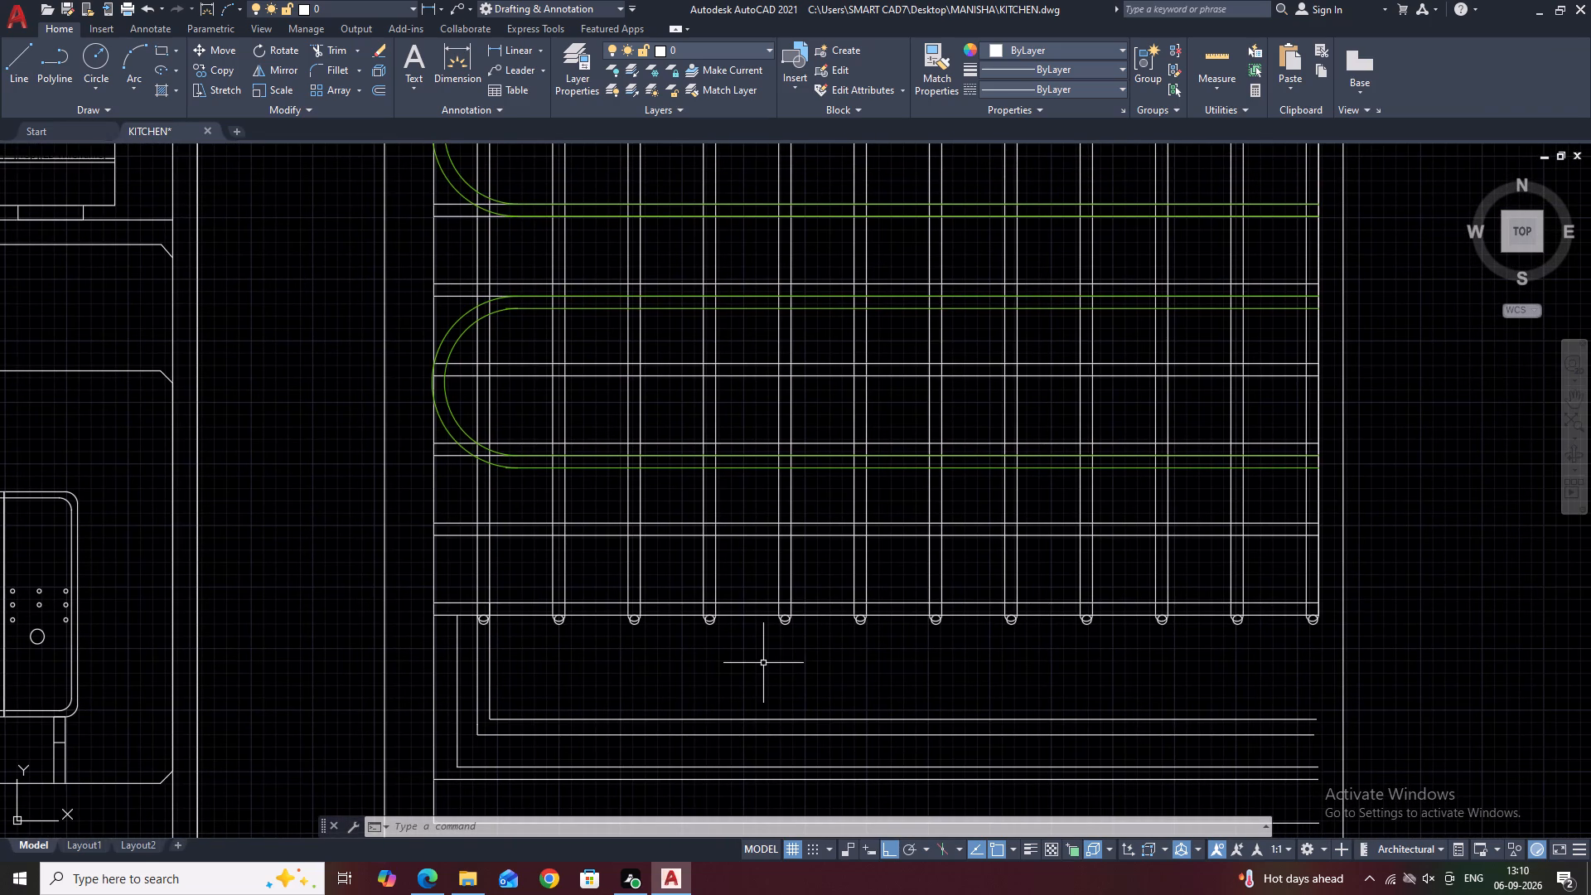
text(L)
key(space)
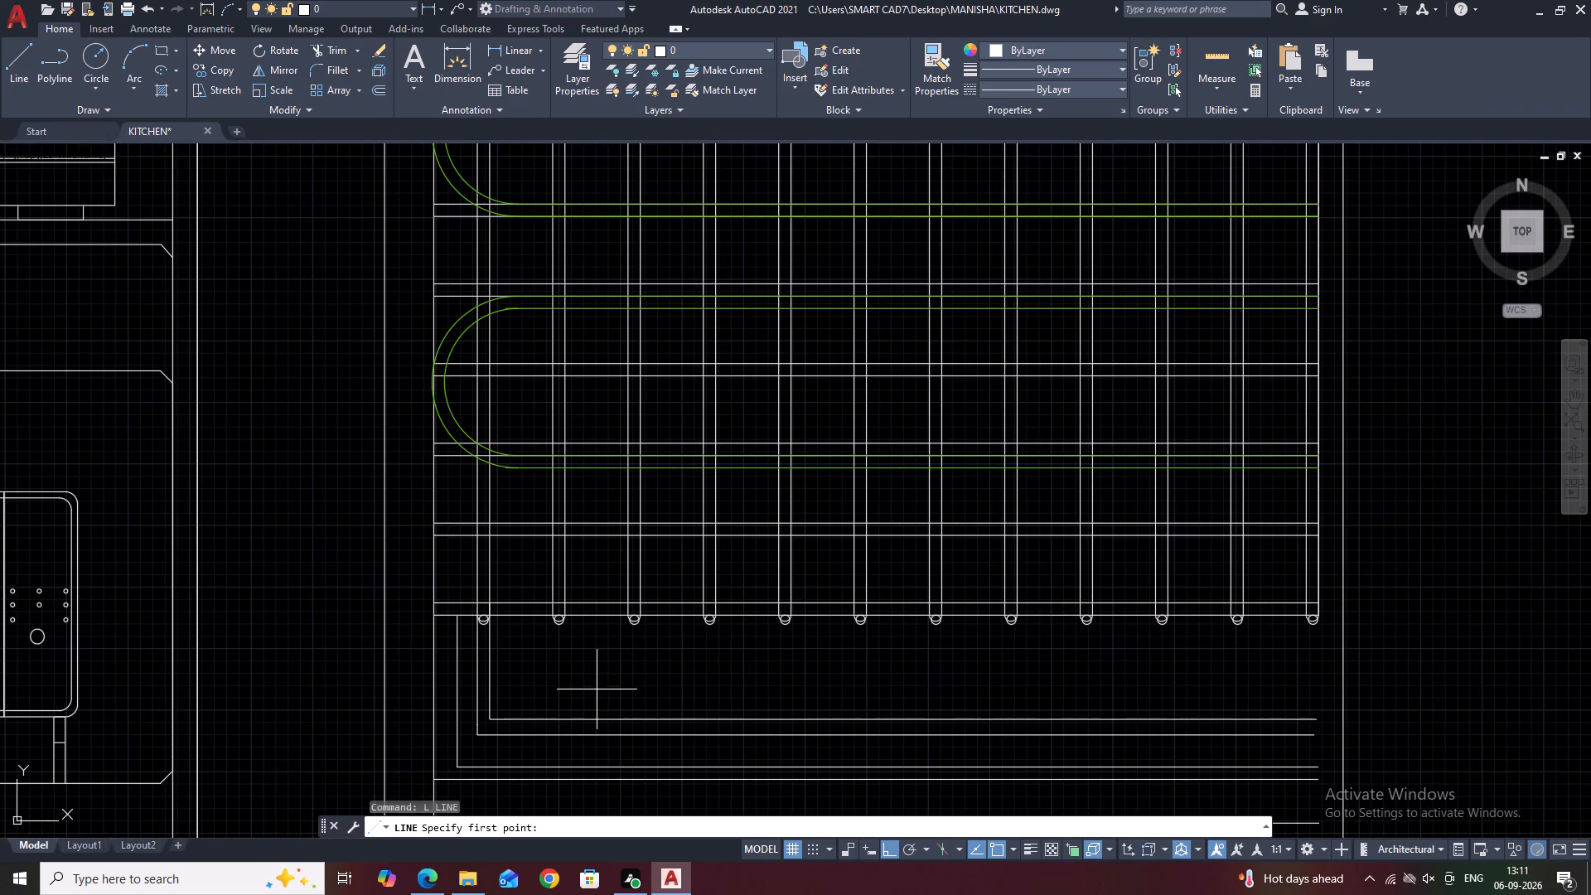
click(597, 700)
click(1280, 704)
key(Escape)
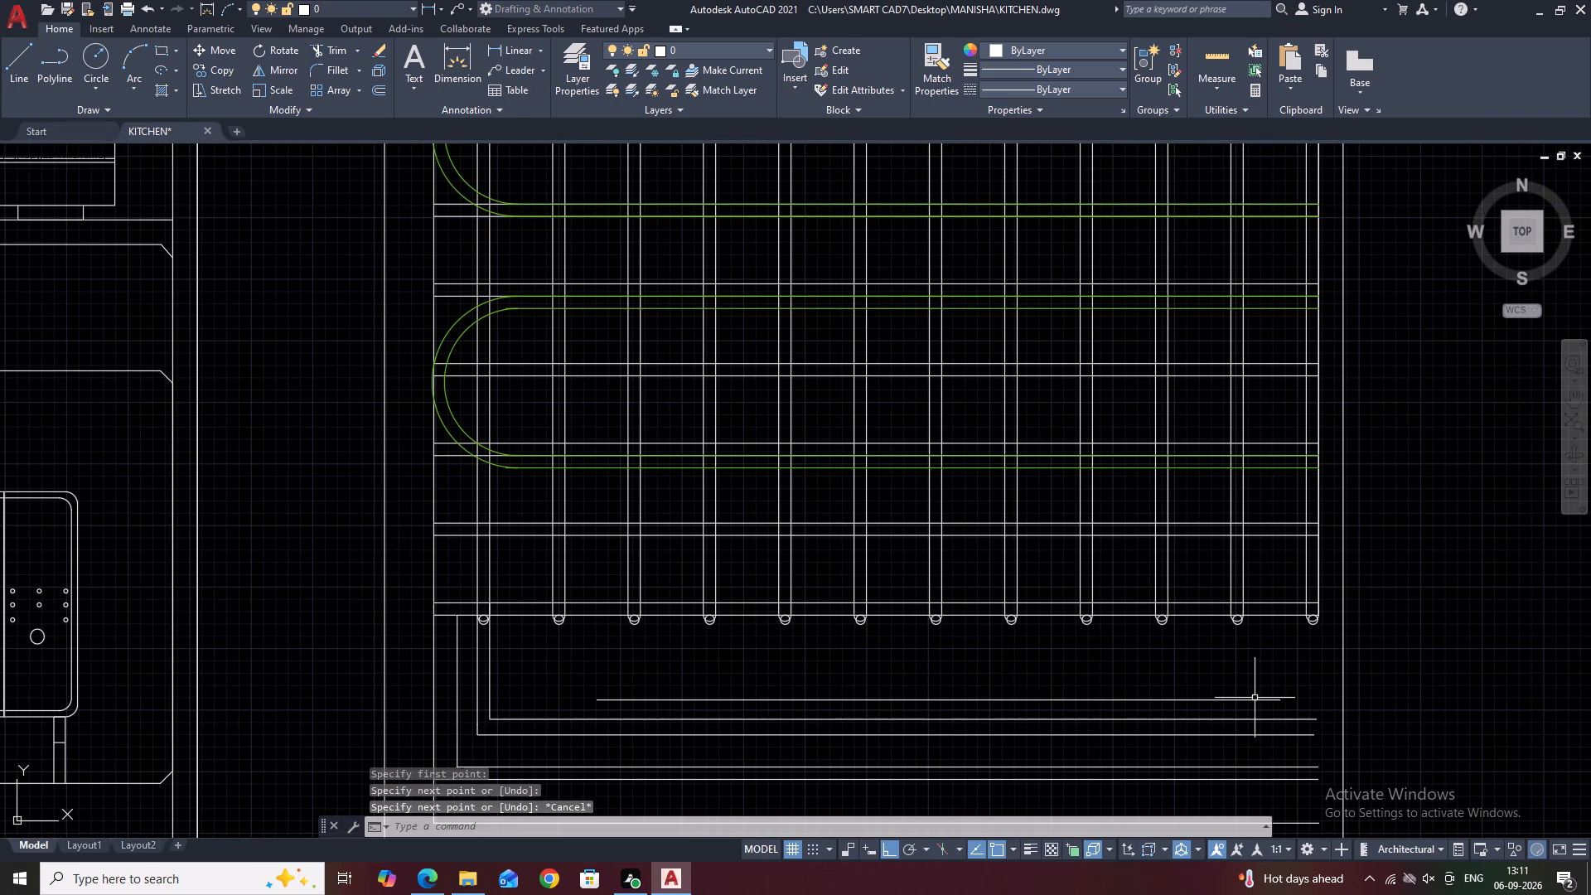
Offset the new short horizontal line 0.5" upward.
click(1255, 698)
click(1231, 703)
text(O 0.5)
key(space)
click(1202, 683)
key(Escape)
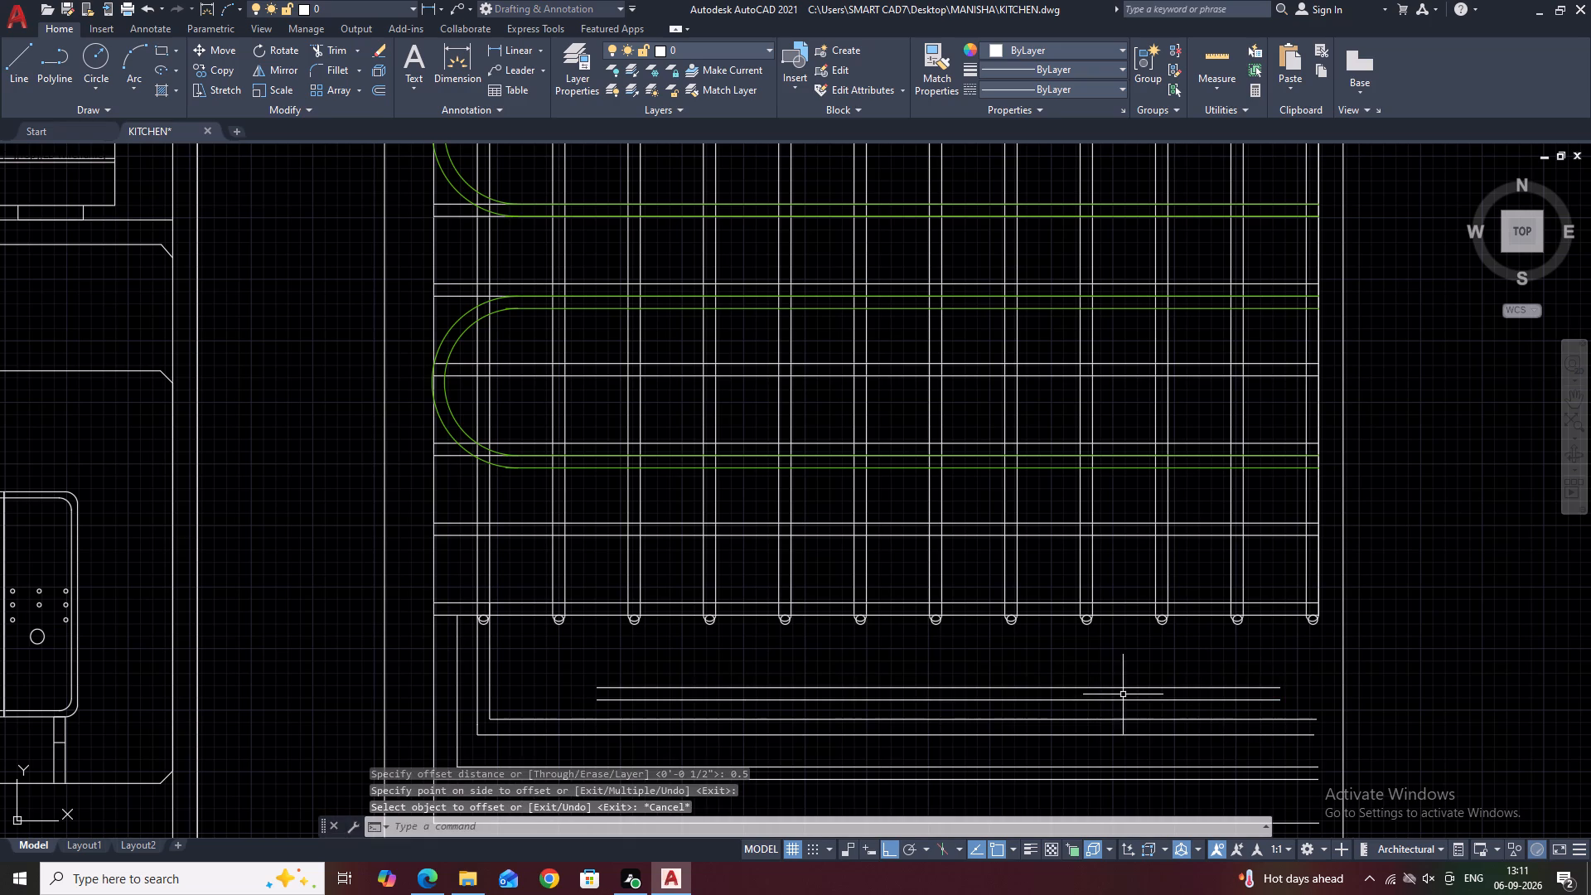
Fillet both ends of the two parallel lines into round caps, closing them into a slot shape.
text(F)
key(space)
click(706, 685)
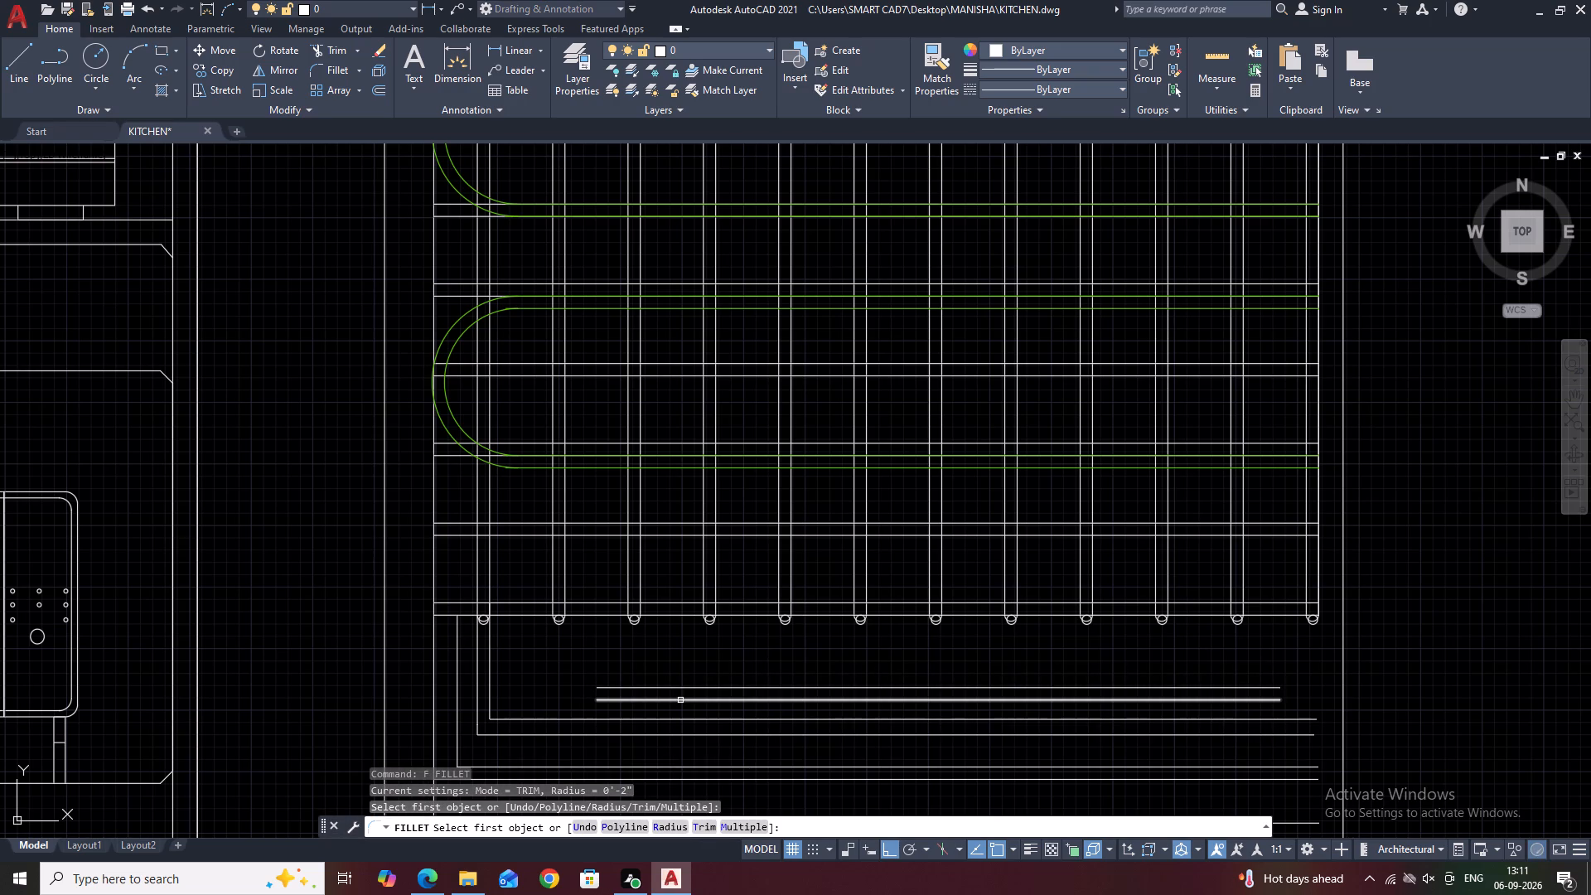
click(679, 701)
click(675, 685)
click(670, 689)
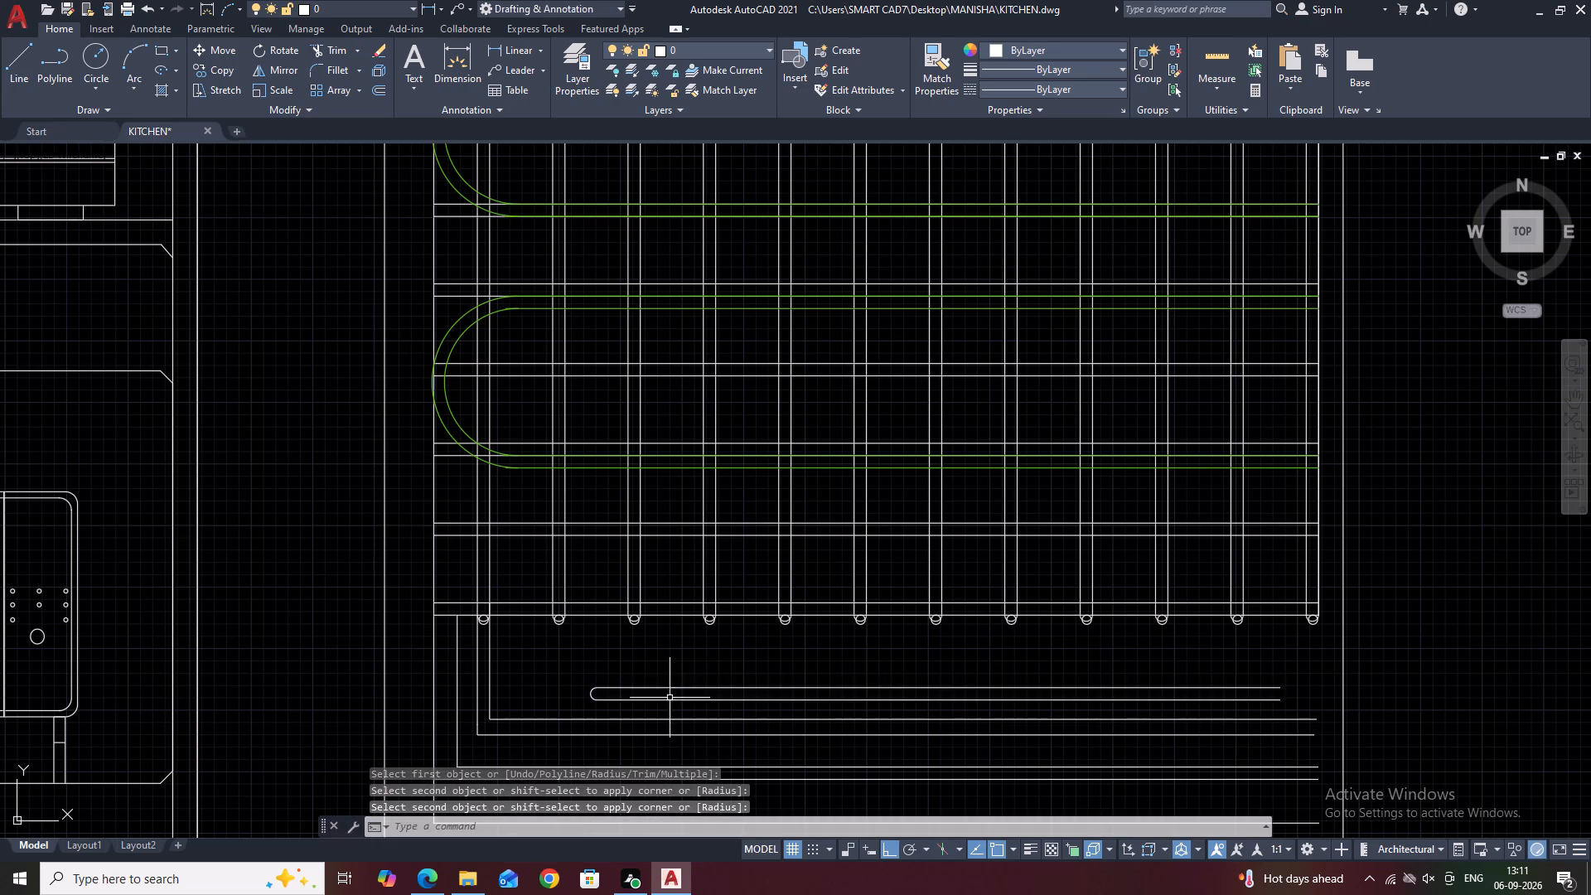
key(space)
click(1242, 687)
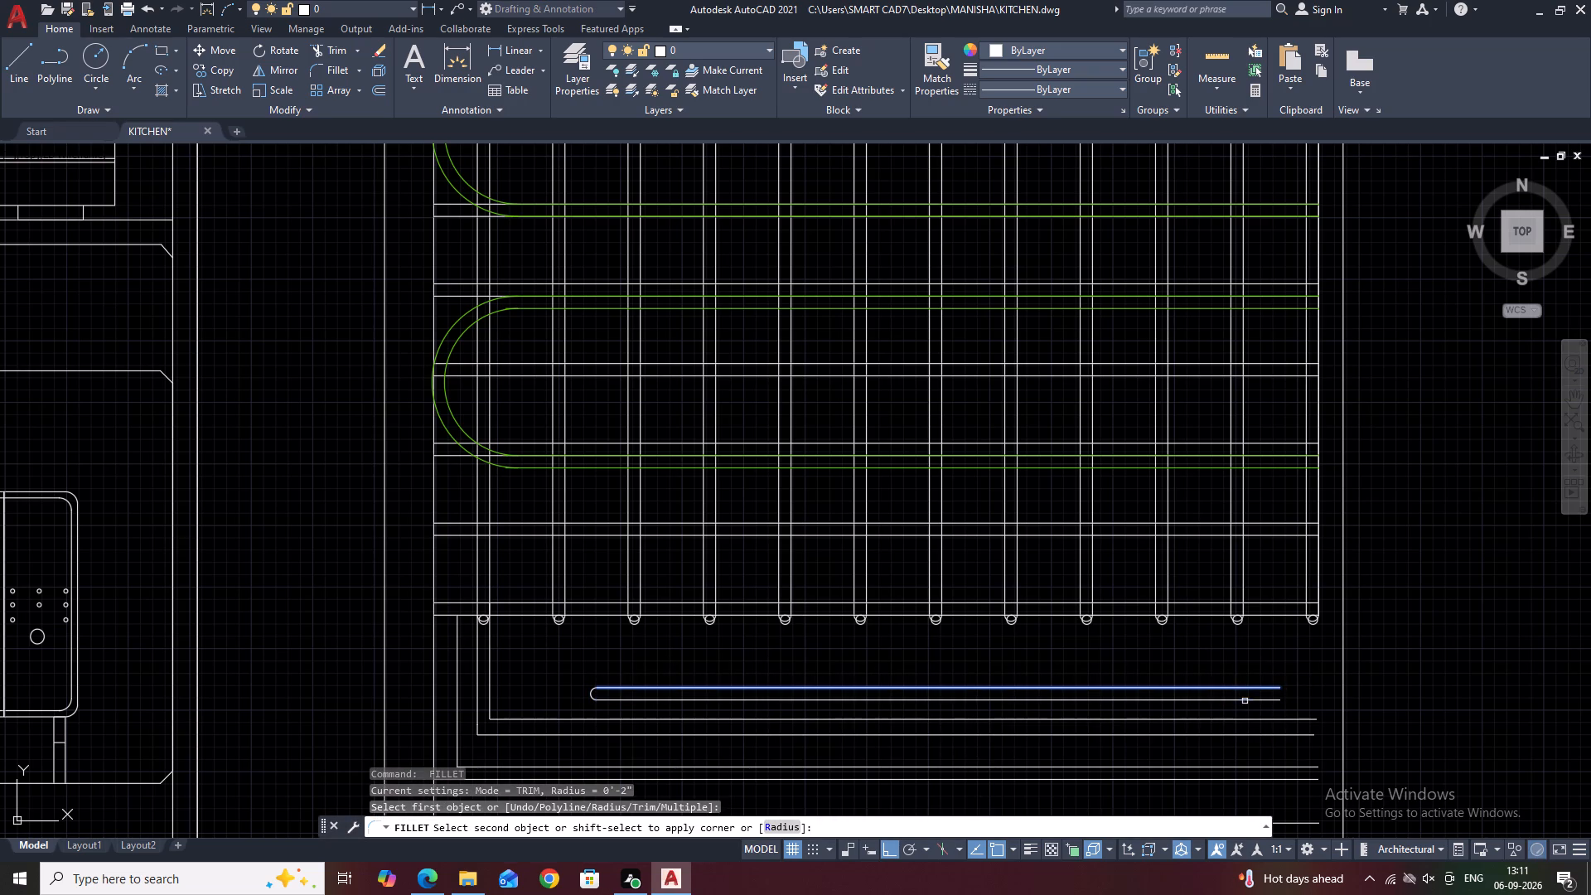
click(1245, 702)
key(Escape)
Scale the round-ended slot down from its left end so its right end falls below the tenth bar.
click(571, 665)
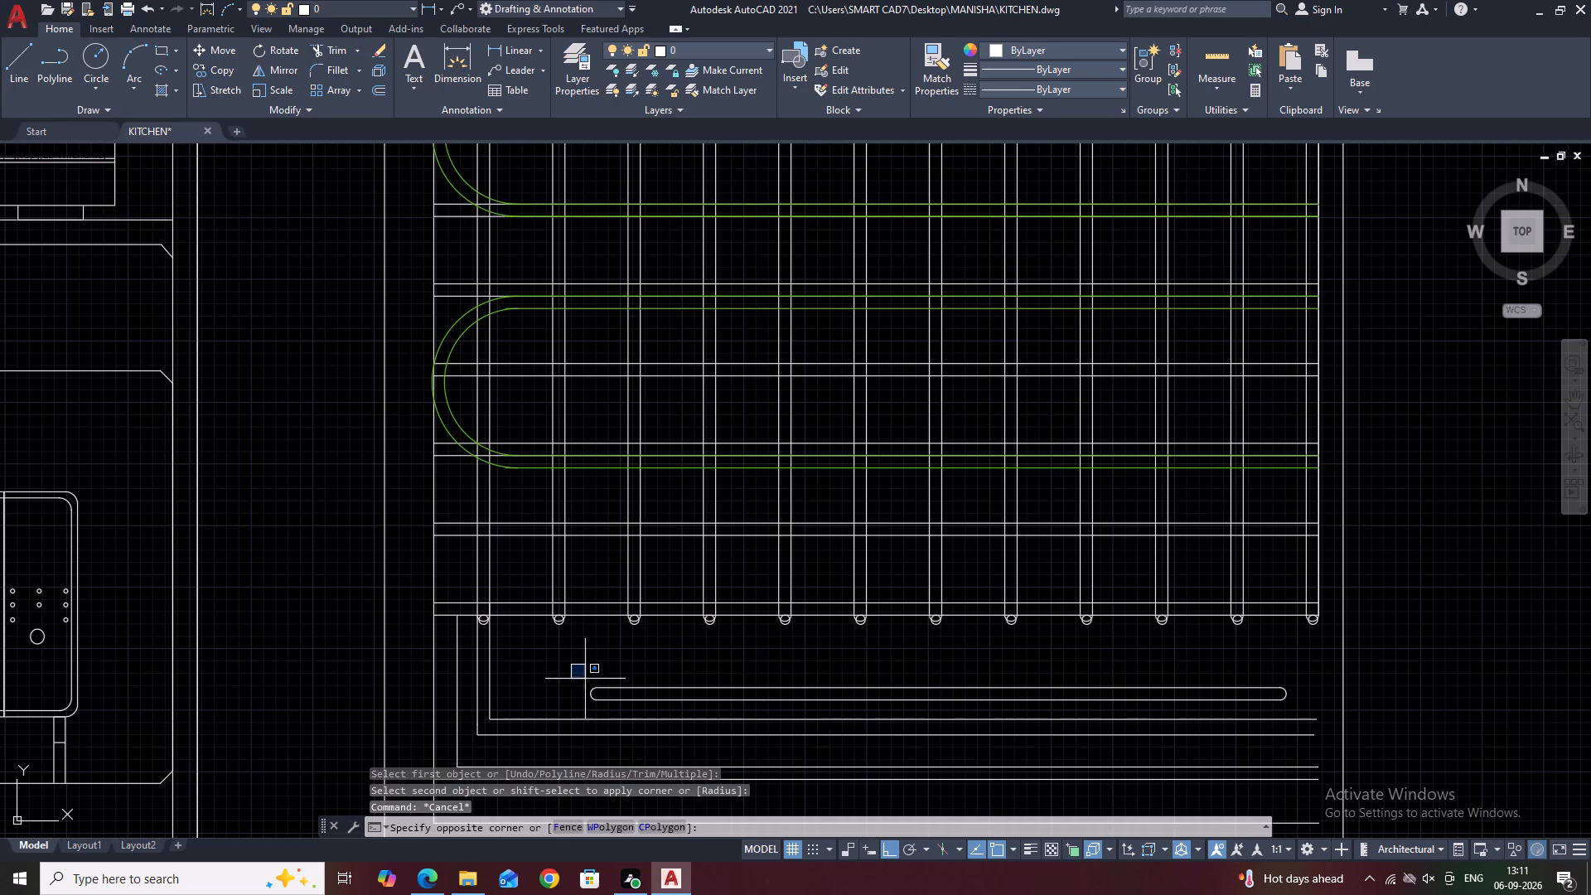
click(1344, 726)
key(s)
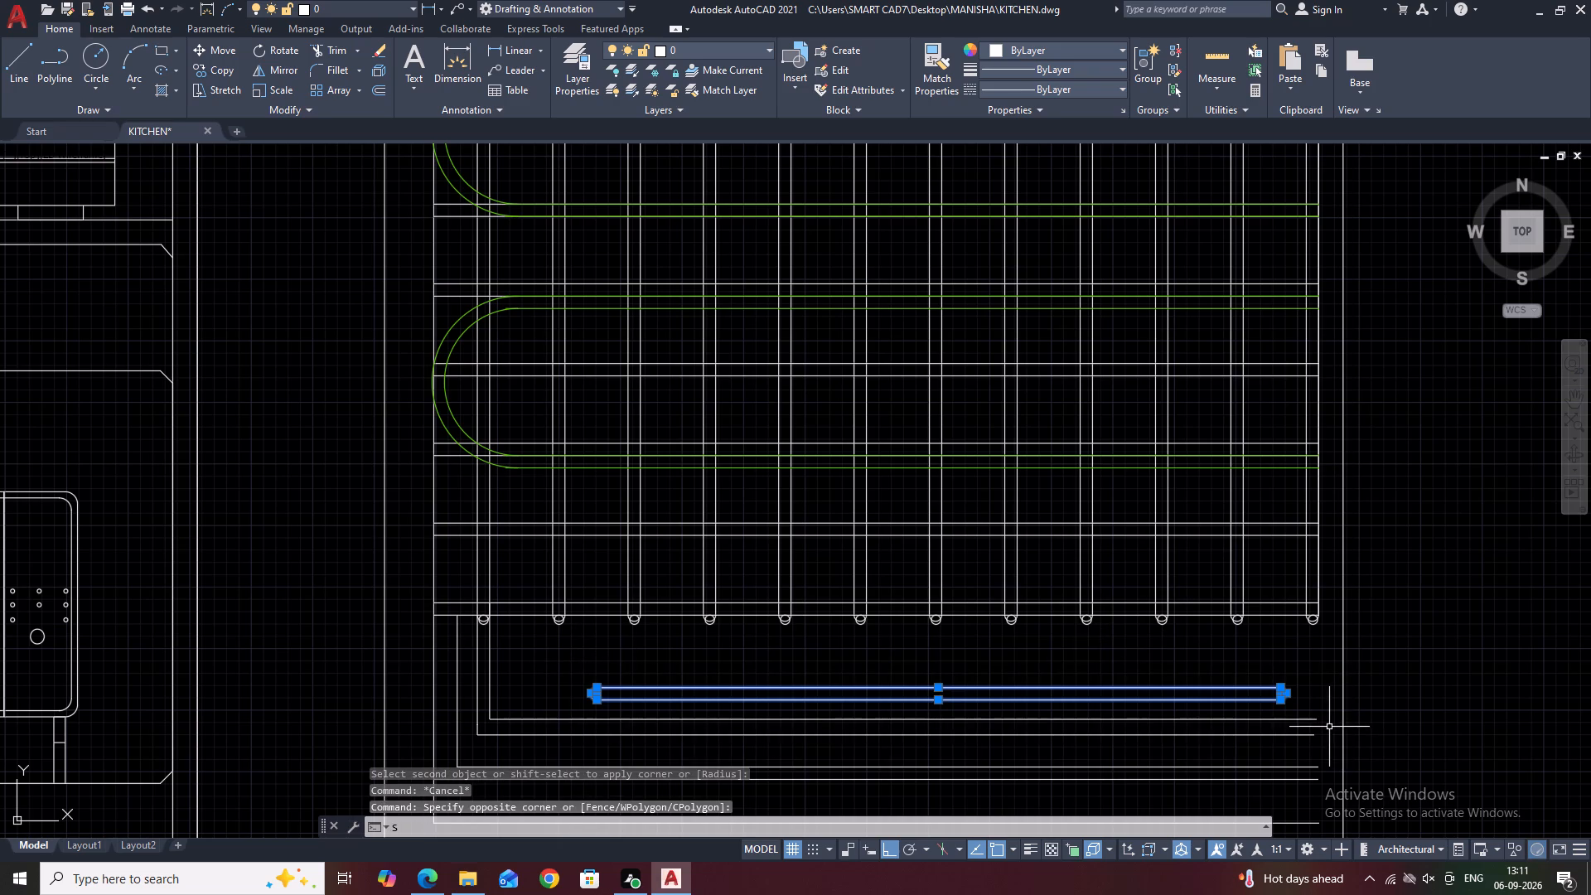
key(c)
key(space)
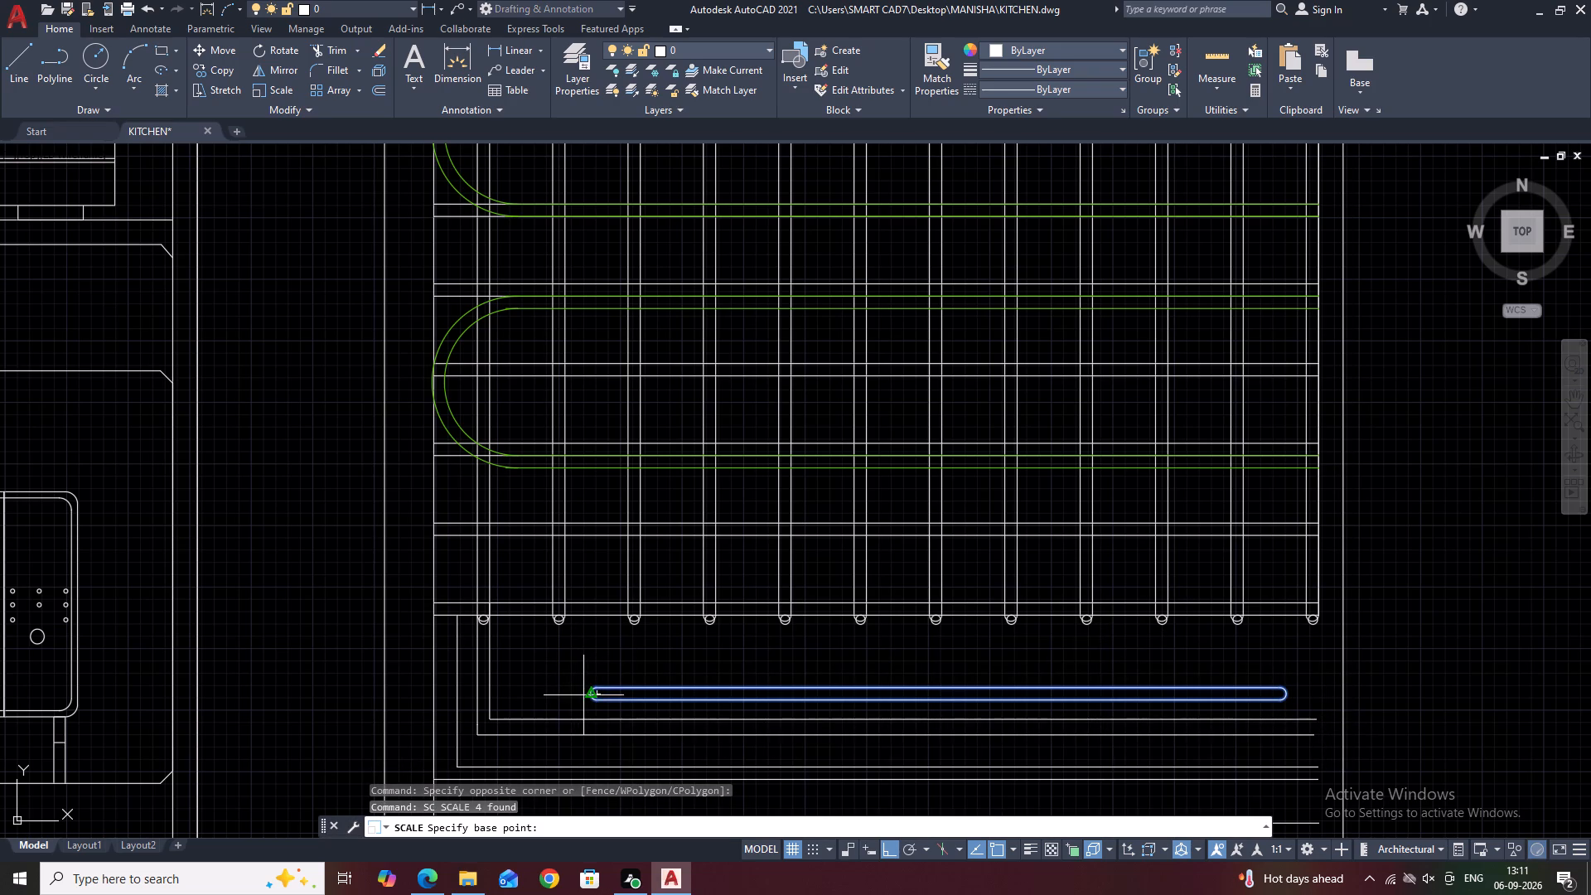
click(587, 693)
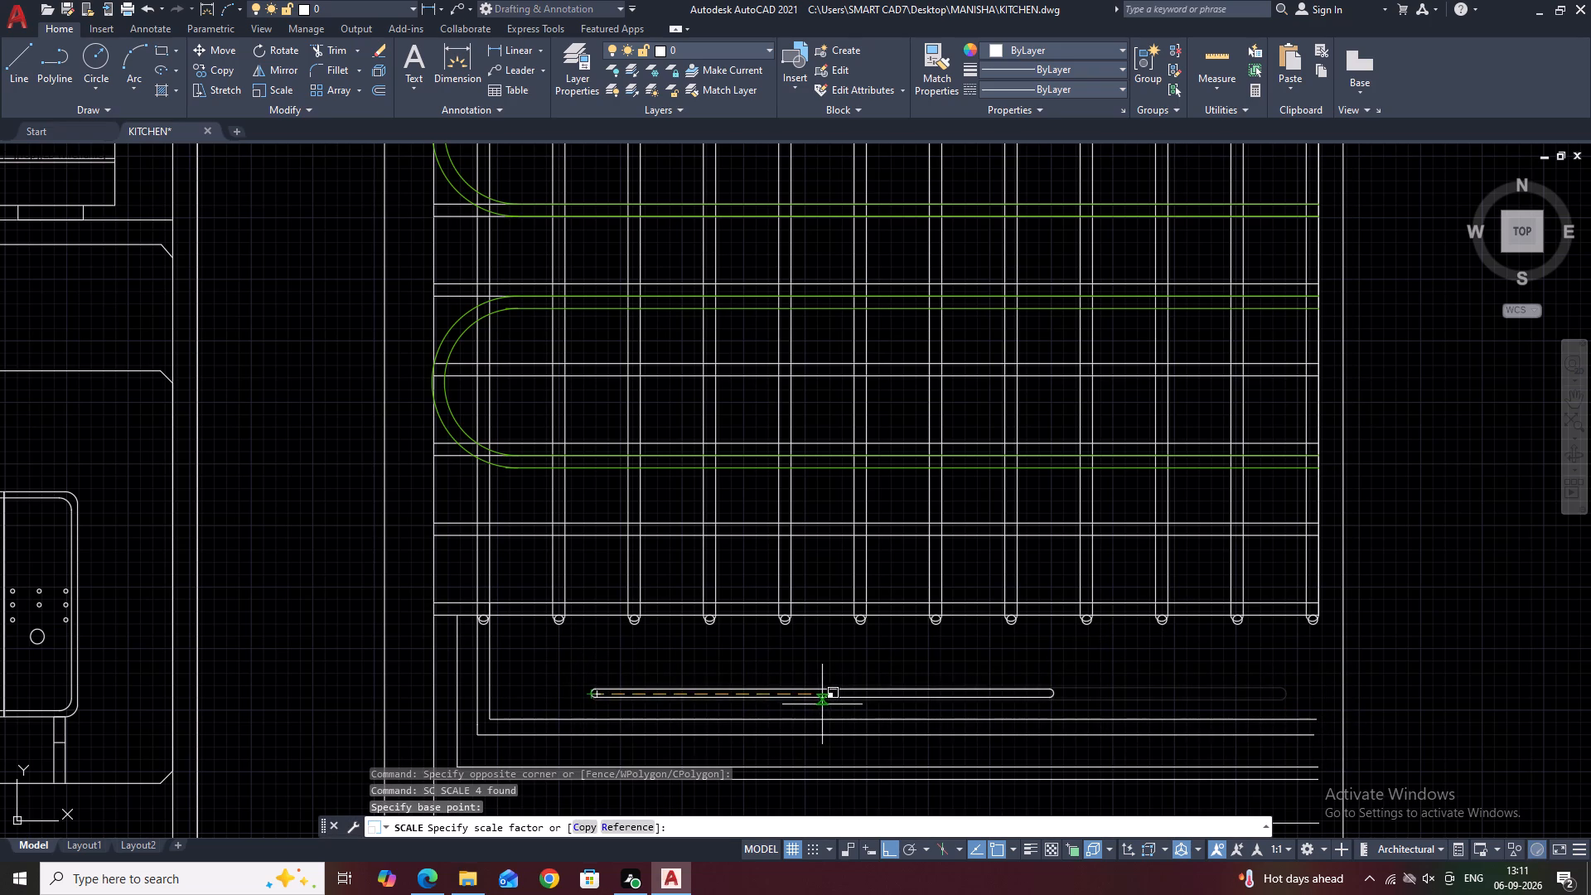
click(878, 707)
Move the scaled slot horizontally to the right until its rounded end sits just inside the grid's right edge.
click(1208, 673)
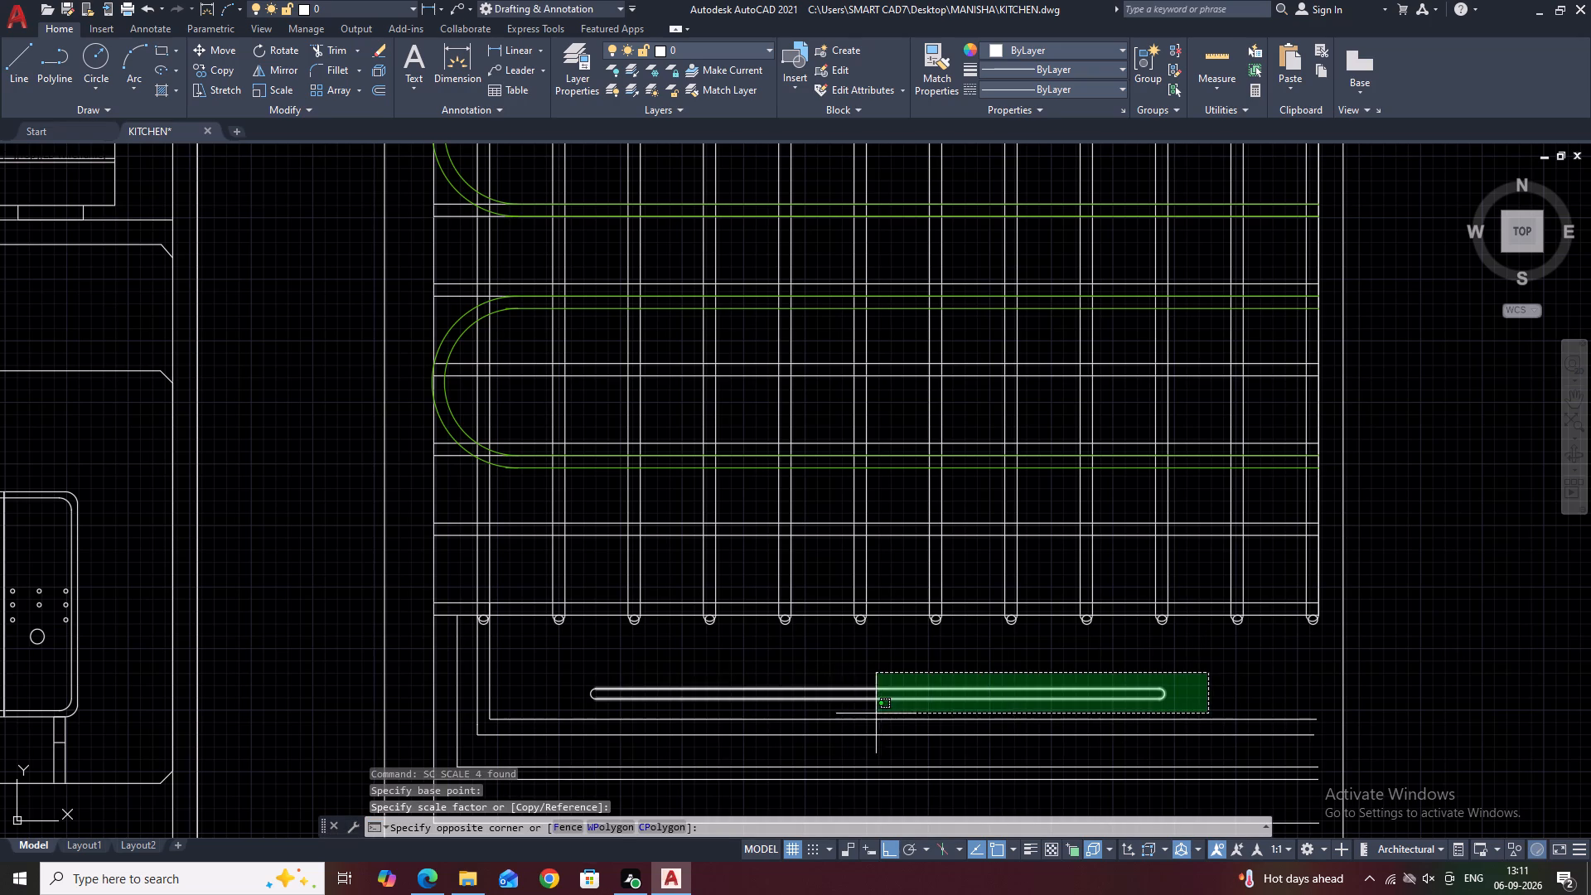
click(559, 701)
middle_drag(1017, 689, 887, 670)
key(m)
key(space)
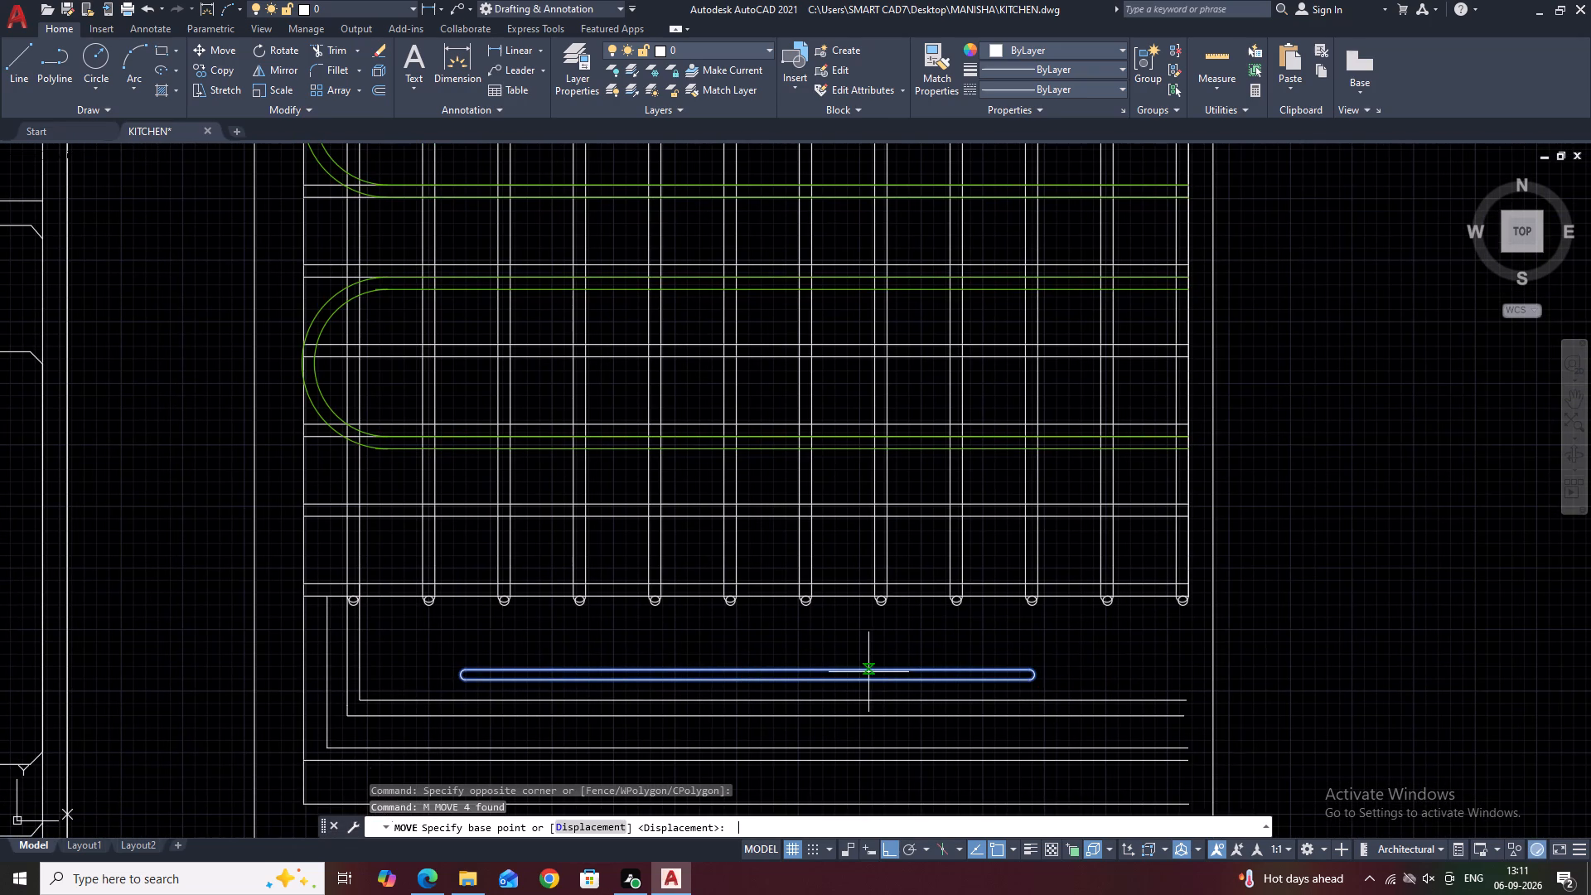
scroll(1067, 671, up, 2)
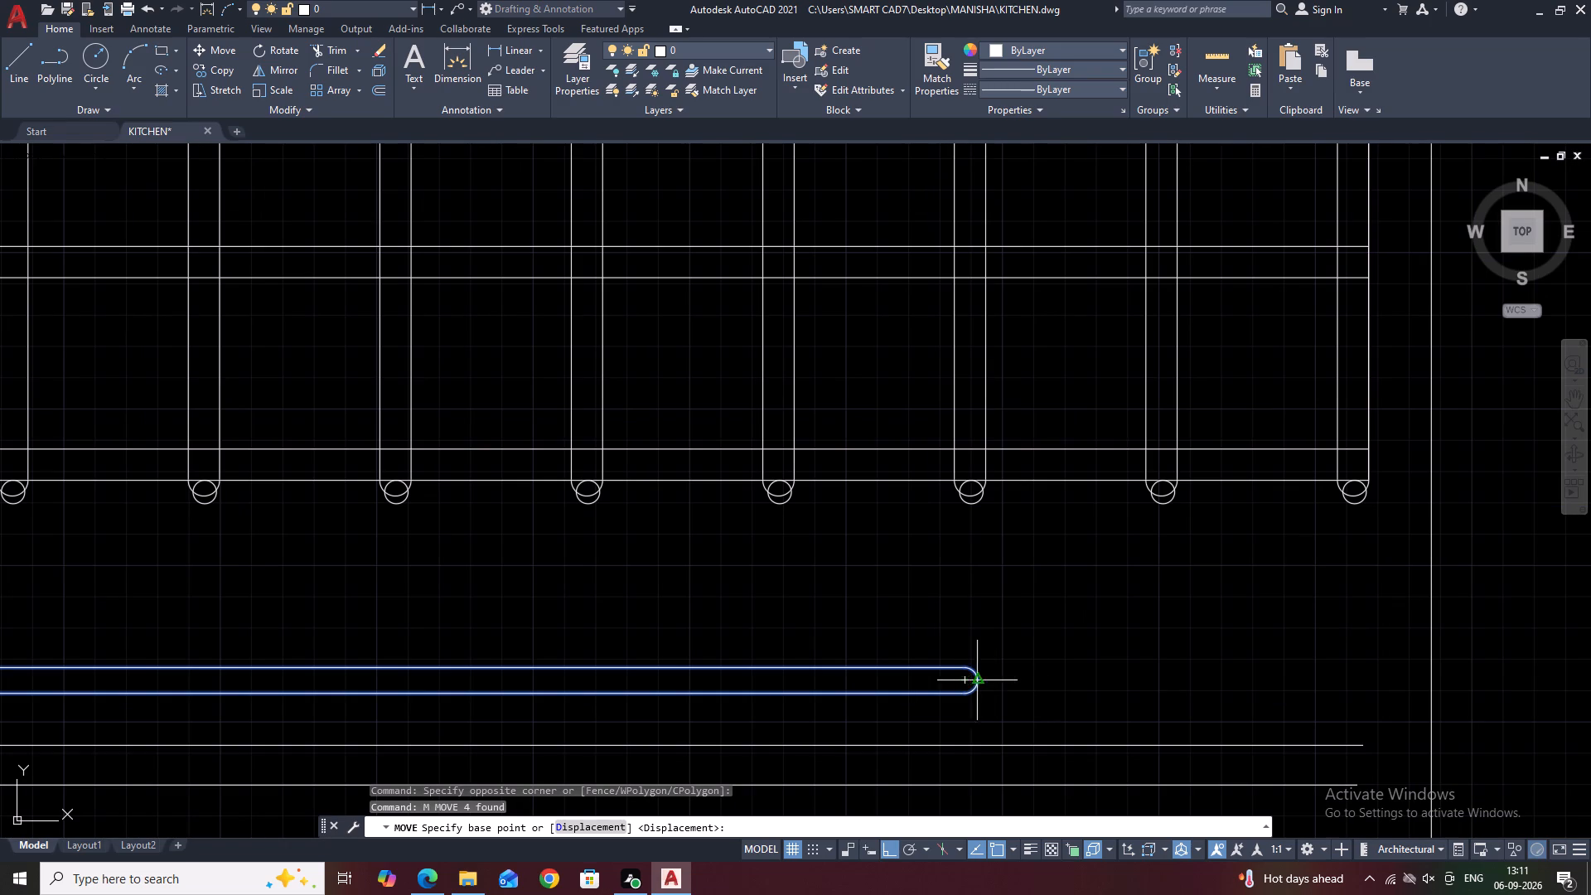
click(993, 683)
click(1376, 675)
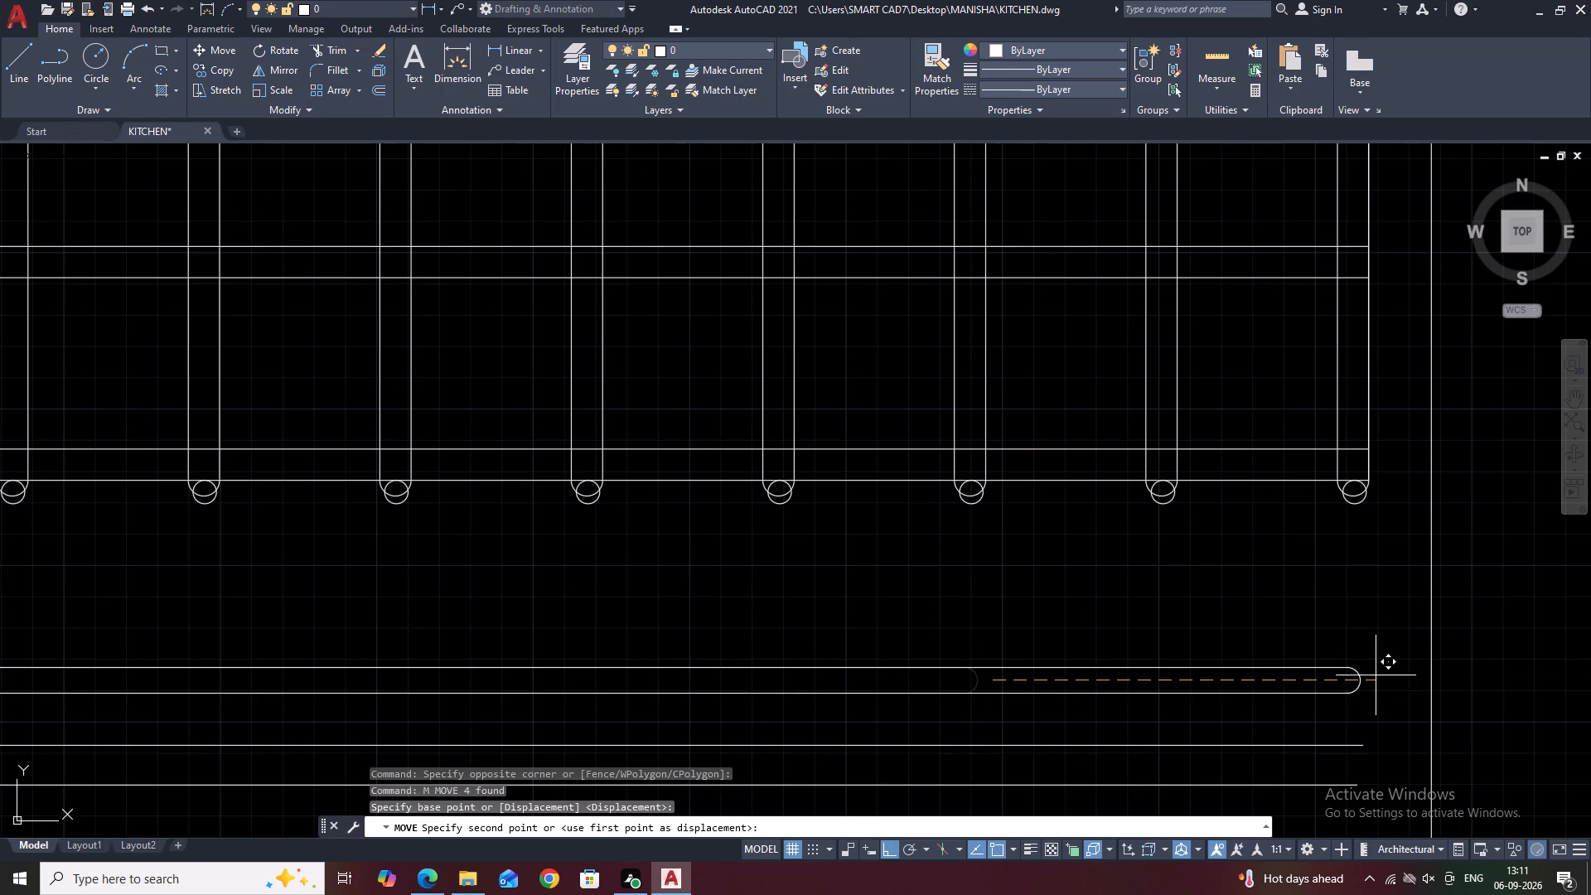
Copy the round-ended slot straight up four times, stacking five slots up to the underside of the bar grid.
click(1419, 623)
click(1298, 703)
scroll(1117, 644, down, 4)
scroll(809, 646, up, 3)
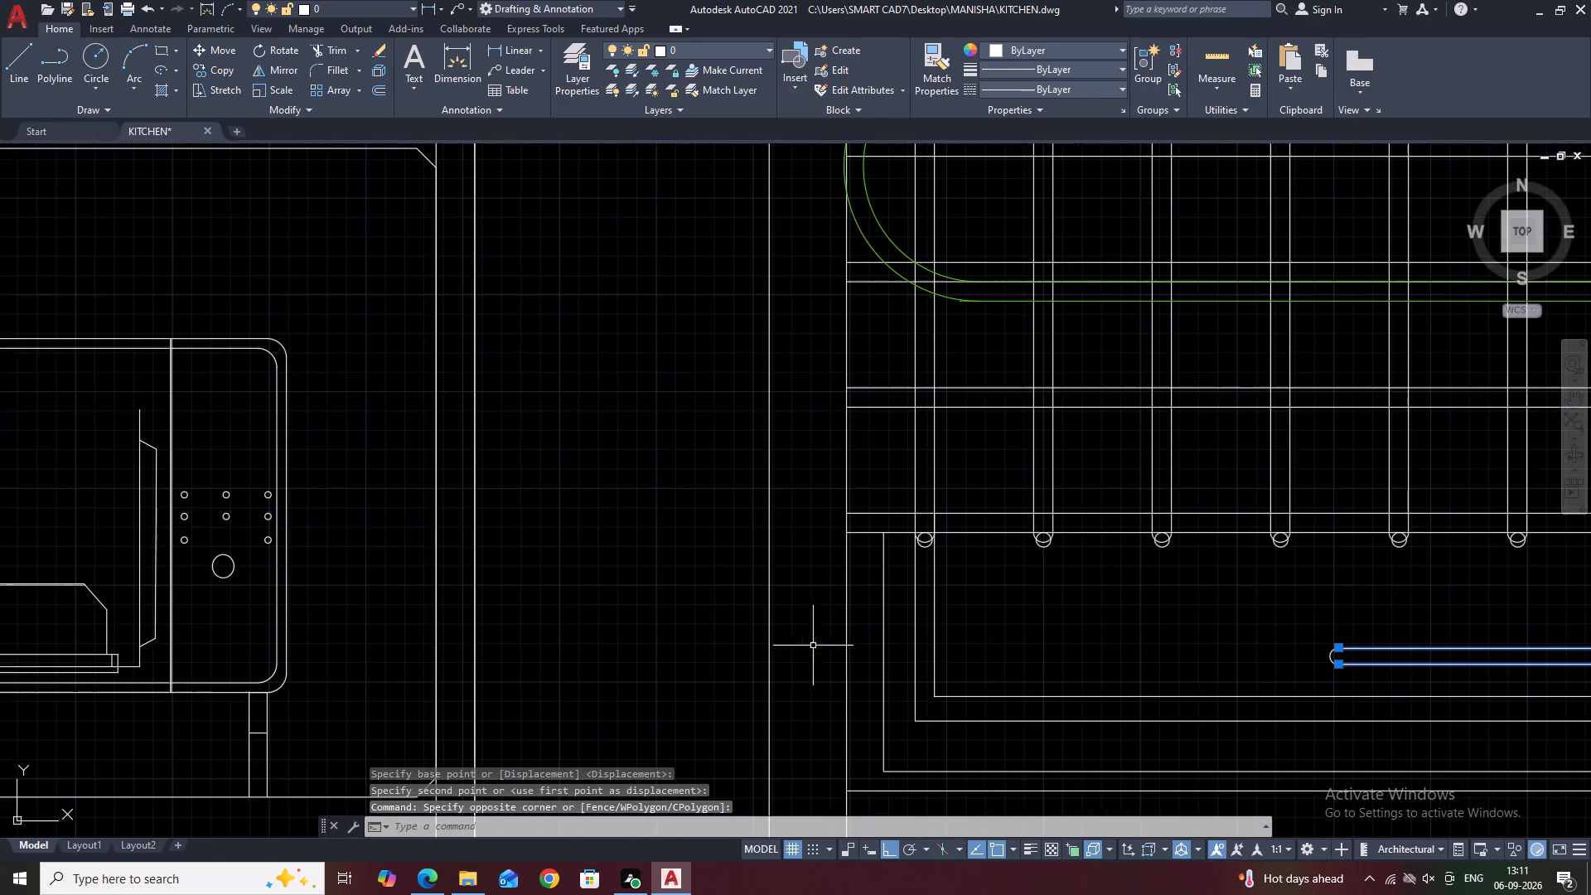
middle_drag(1139, 654, 887, 599)
scroll(1037, 631, up, 2)
click(1189, 505)
click(1095, 596)
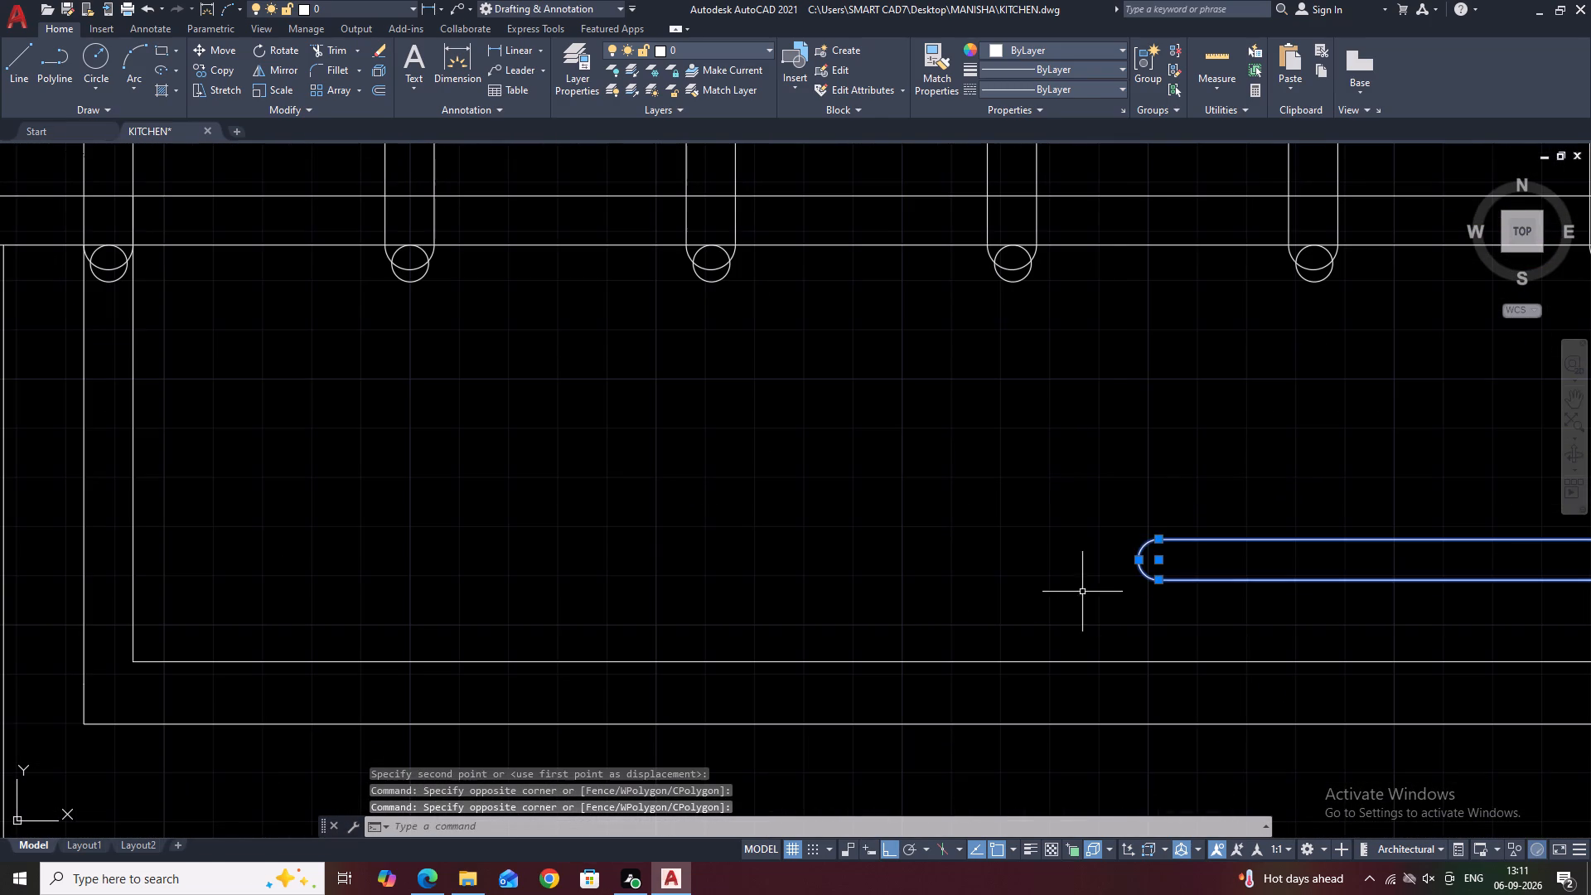
middle_drag(1031, 532, 684, 582)
key(c)
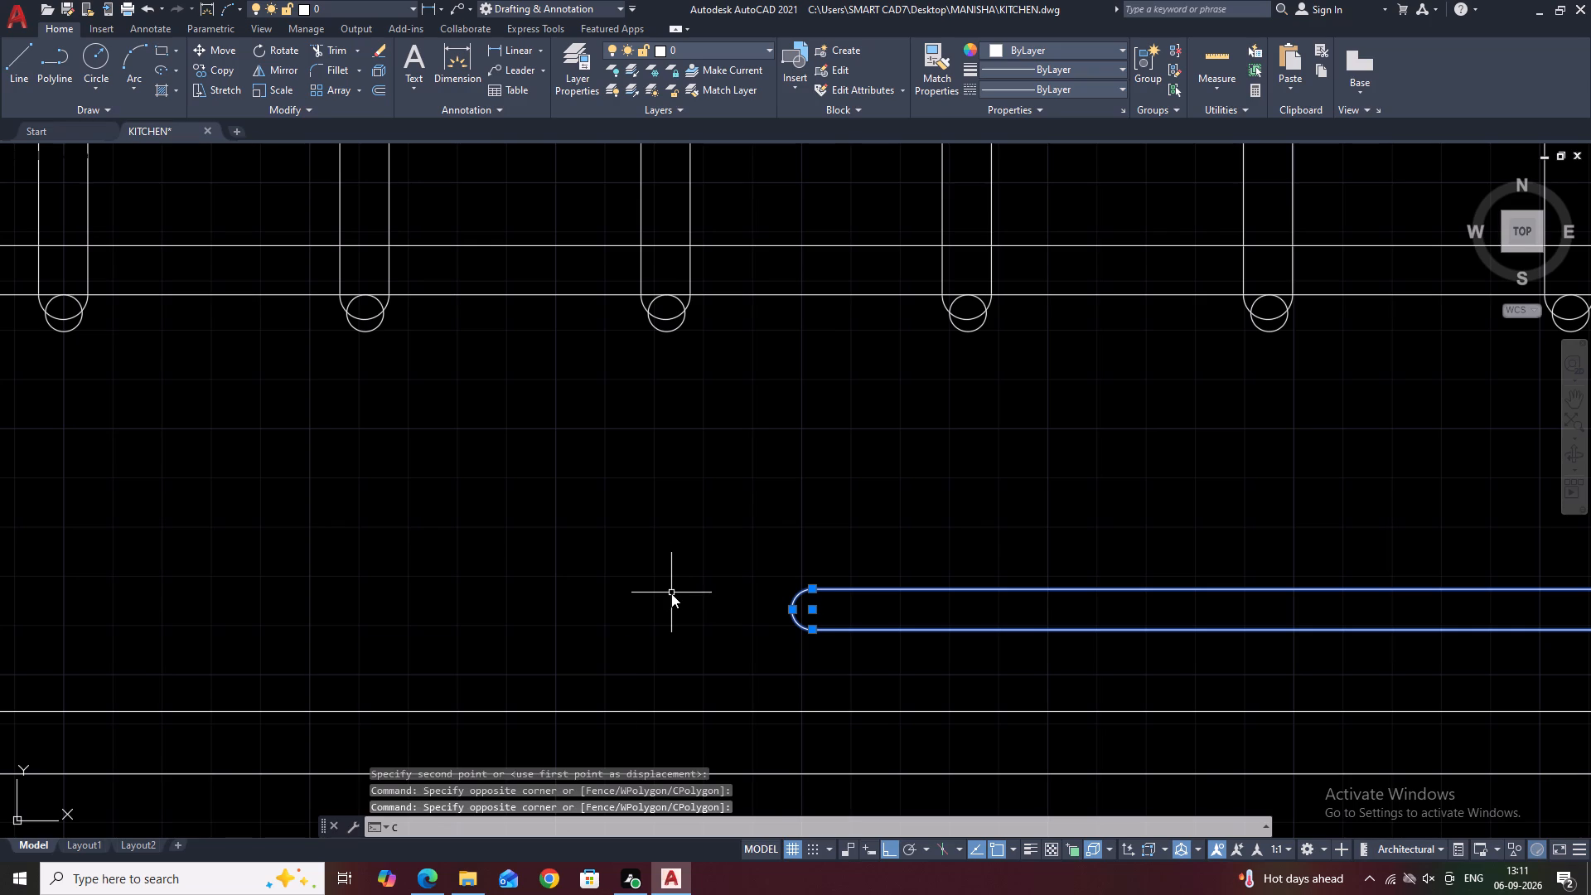
text(O)
key(space)
middle_drag(820, 585, 824, 585)
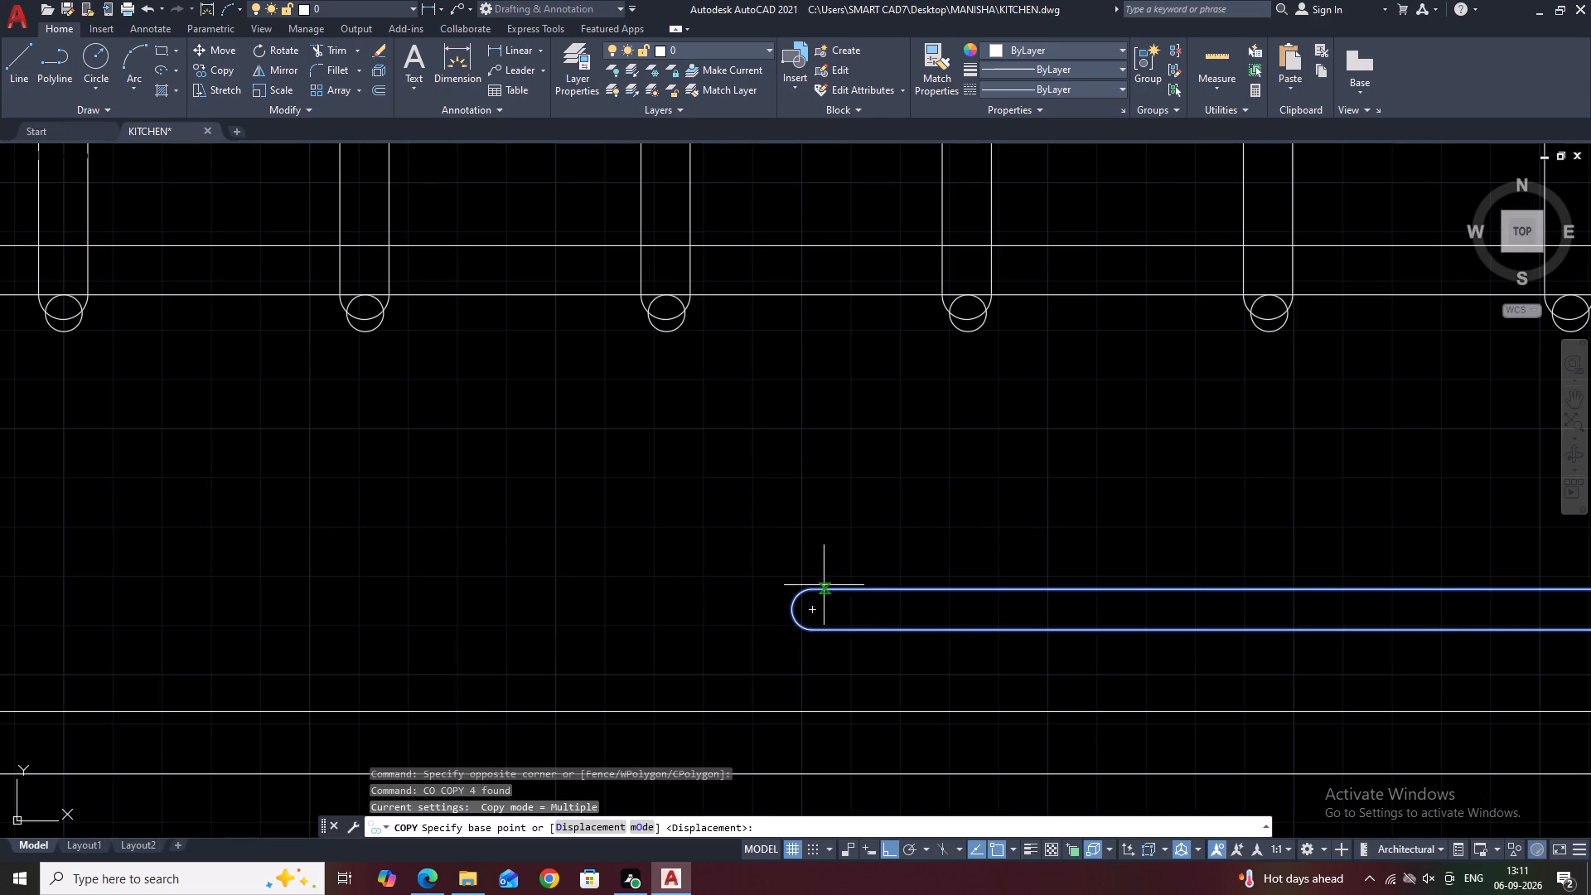
middle_drag(824, 585, 583, 576)
scroll(580, 580, down, 4)
scroll(942, 590, up, 4)
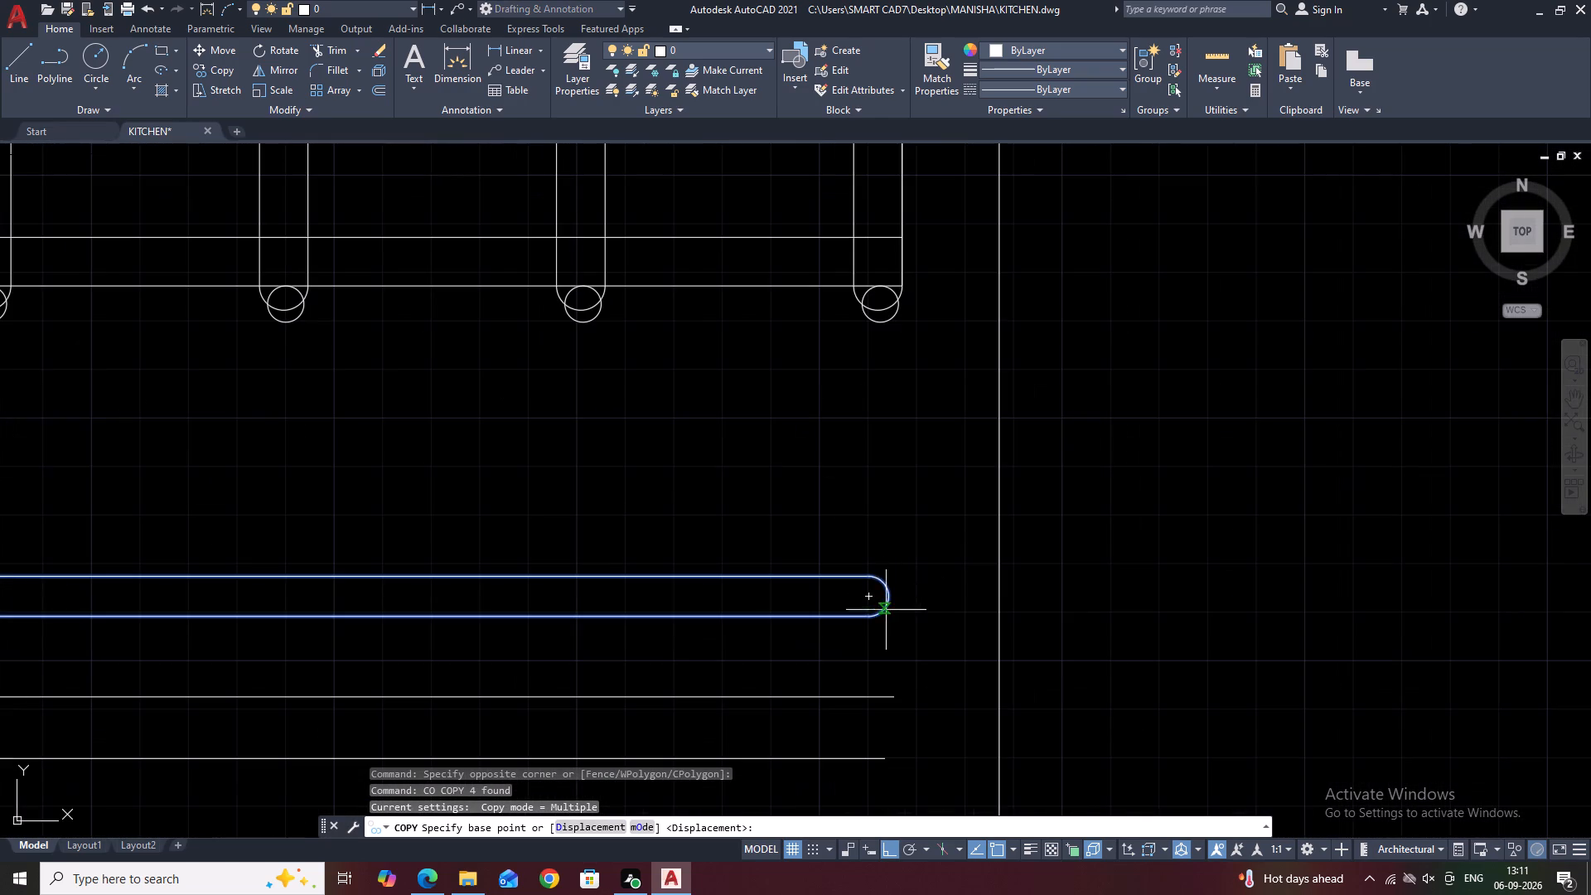
click(871, 620)
click(880, 549)
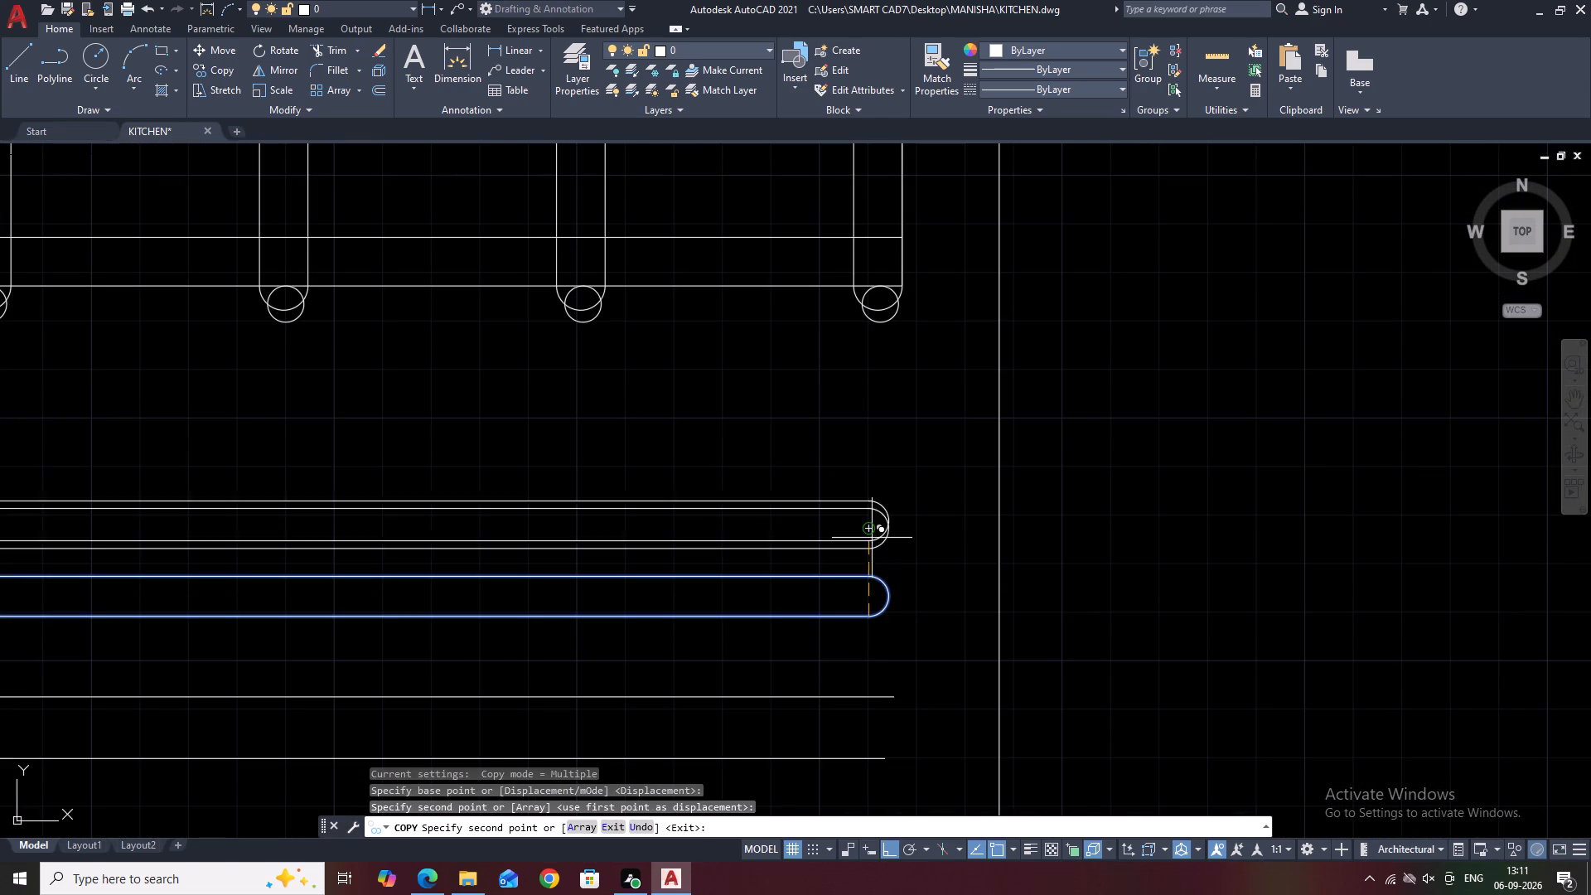
click(868, 488)
middle_drag(878, 336, 996, 515)
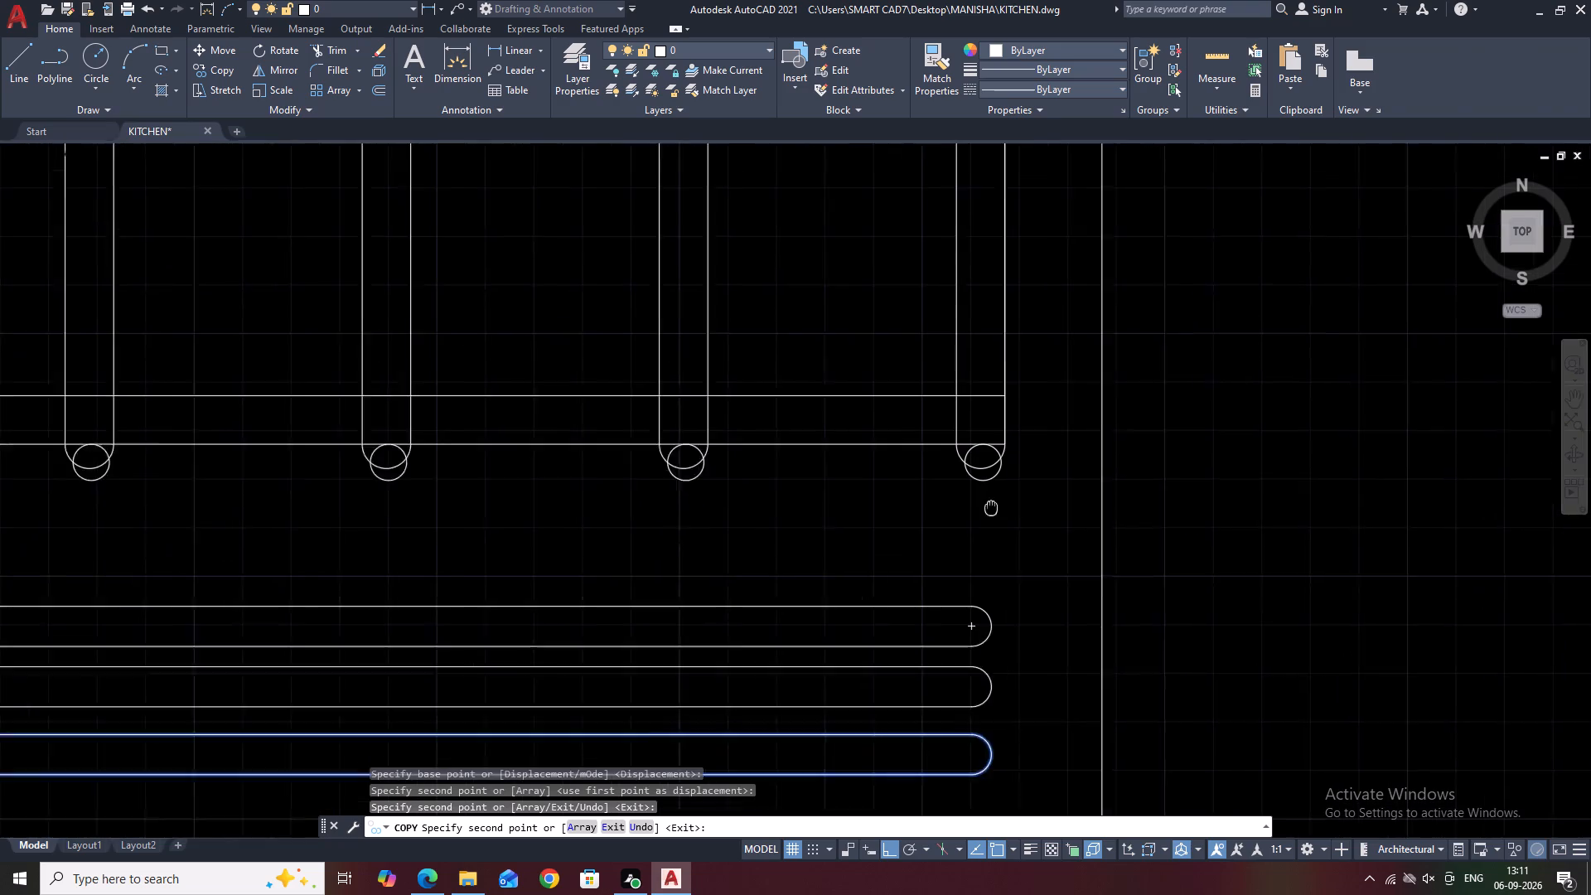
middle_drag(996, 515, 996, 515)
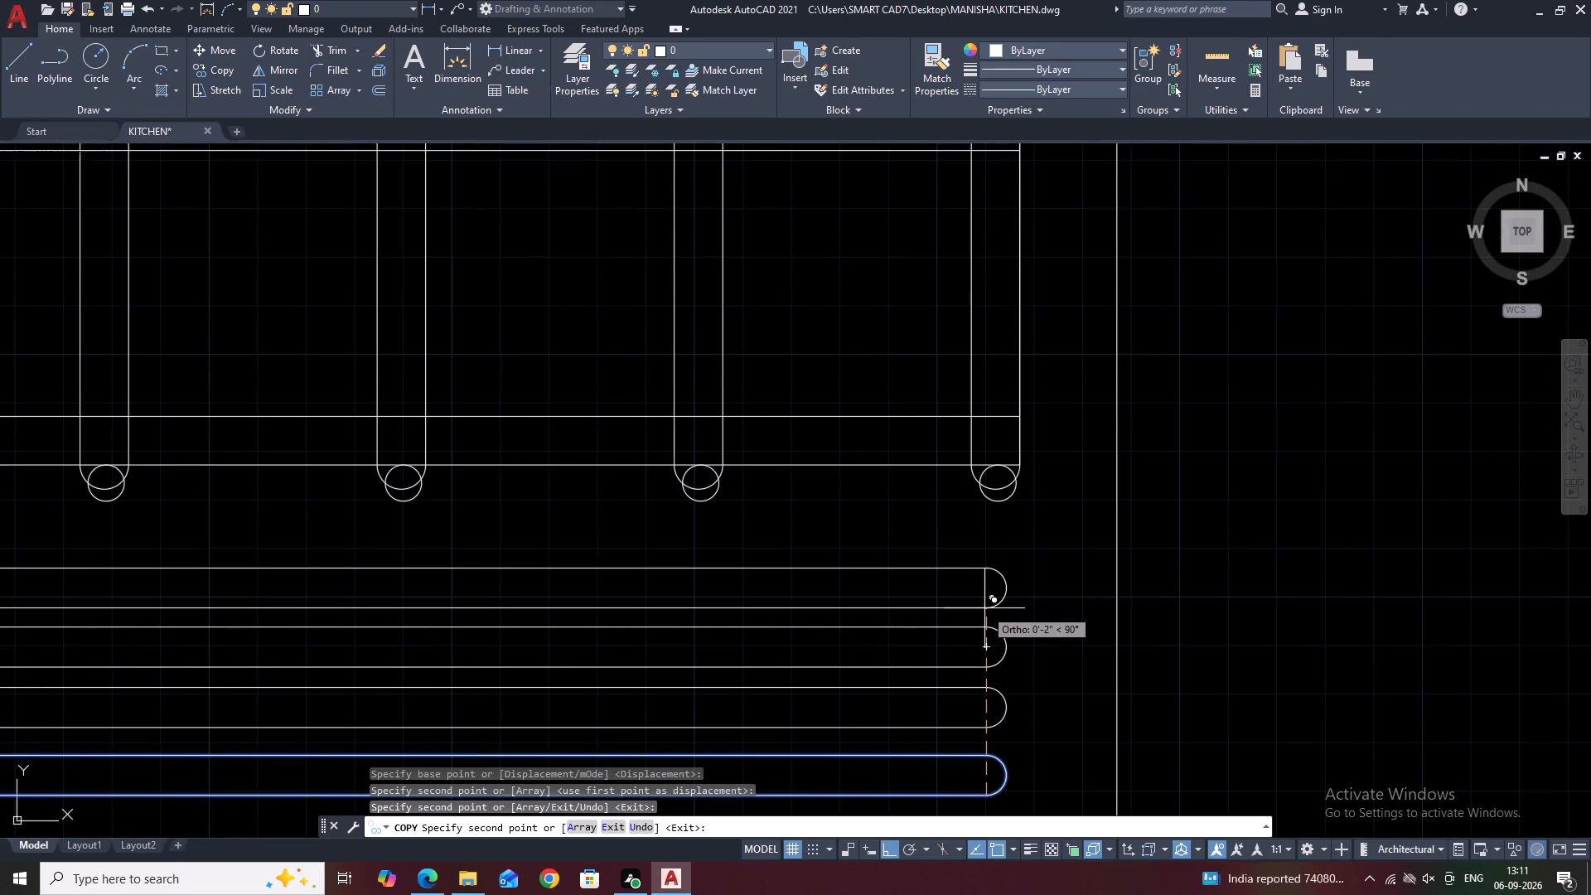
click(984, 608)
click(985, 537)
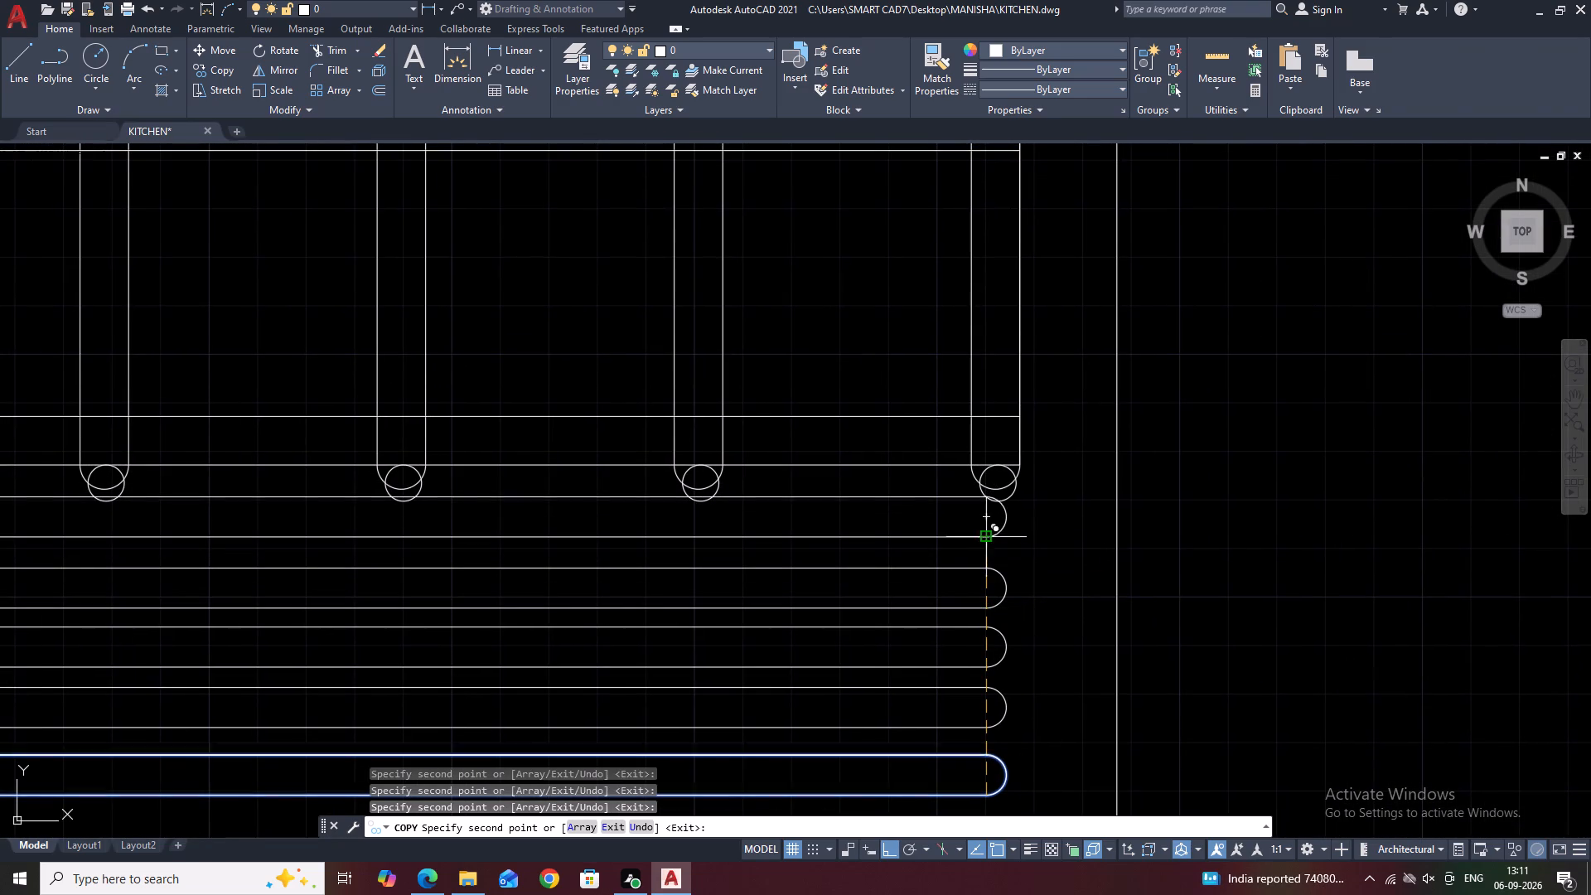
key(Escape)
Trim the short piece of the grid's bottom line between the panel edge and the L-shaped line's vertical leg.
scroll(1066, 463, down, 3)
scroll(1113, 530, down, 2)
middle_drag(1182, 565, 1175, 471)
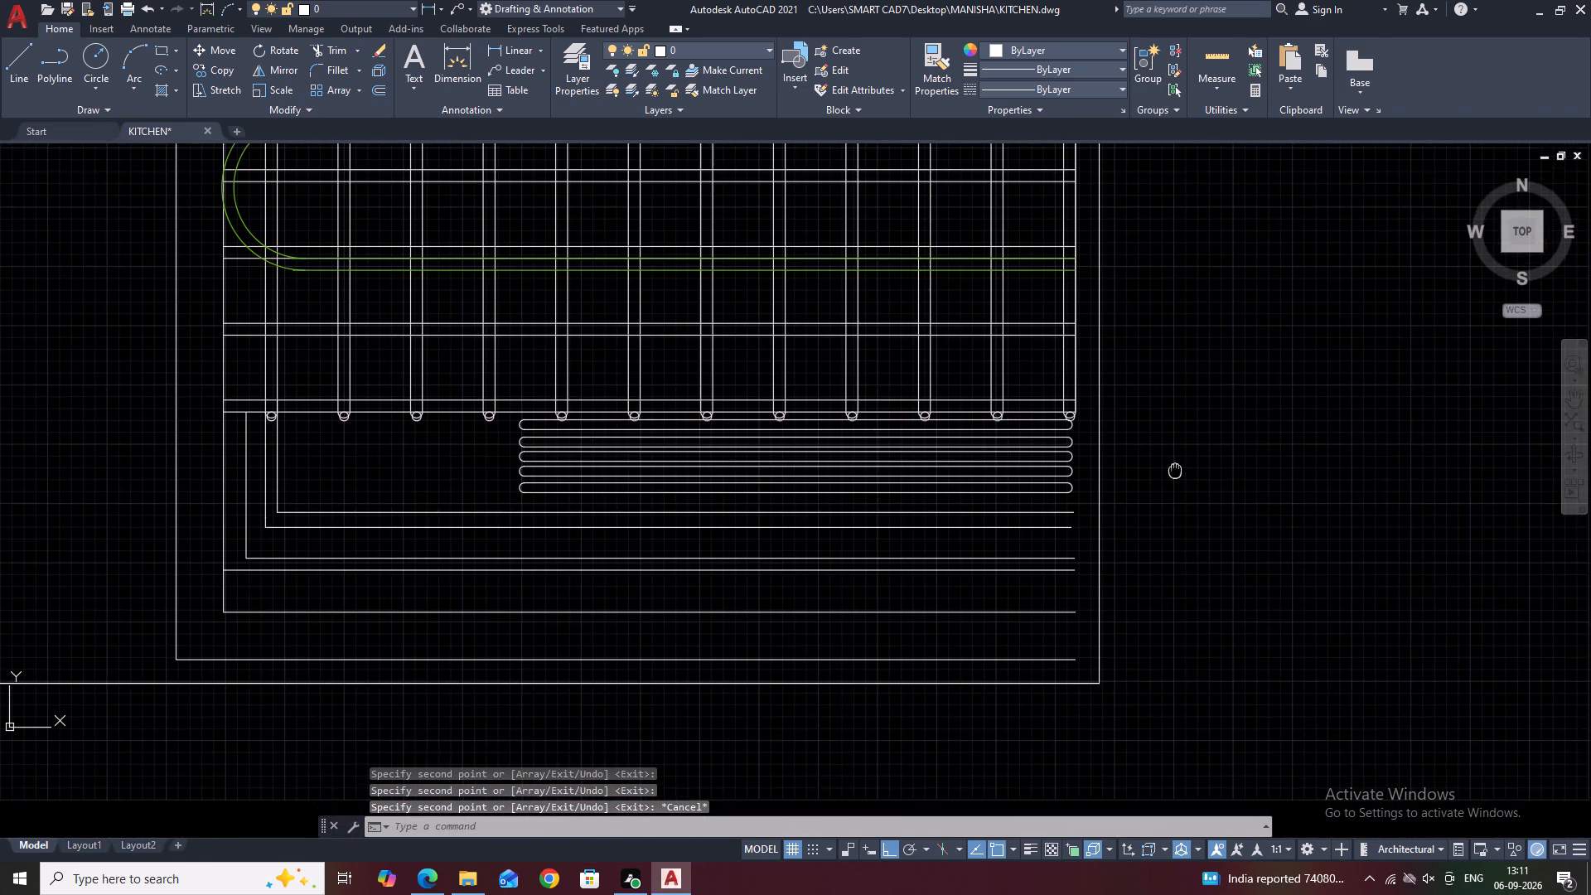
scroll(1172, 474, down, 1)
middle_drag(1215, 519, 1242, 536)
scroll(898, 526, down, 1)
middle_drag(901, 530, 1061, 536)
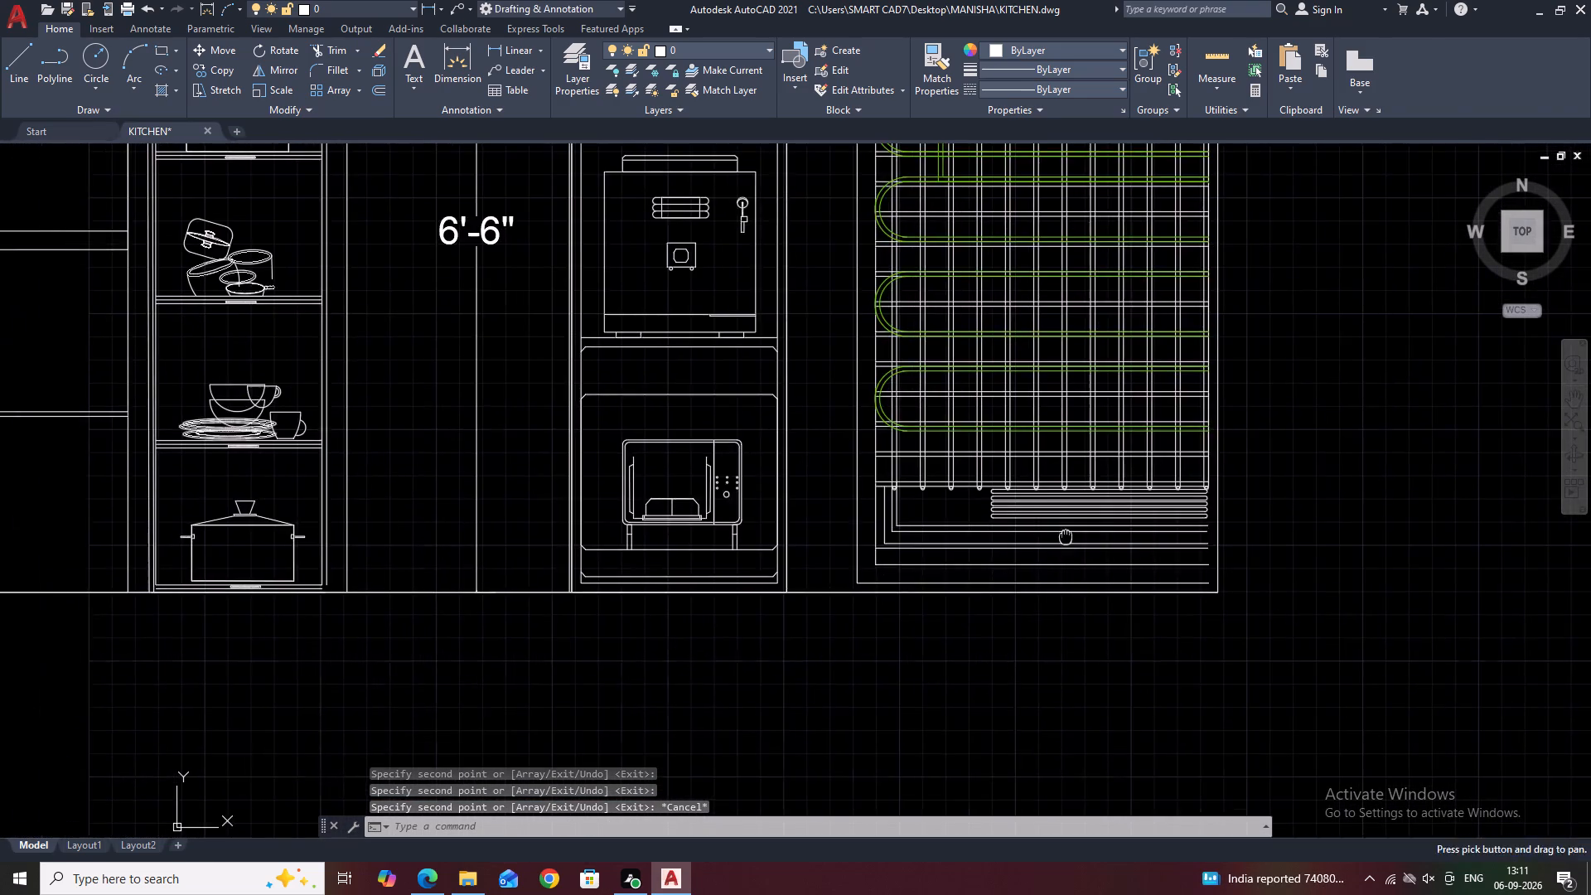
scroll(1075, 534, down, 1)
middle_drag(1293, 486, 1162, 454)
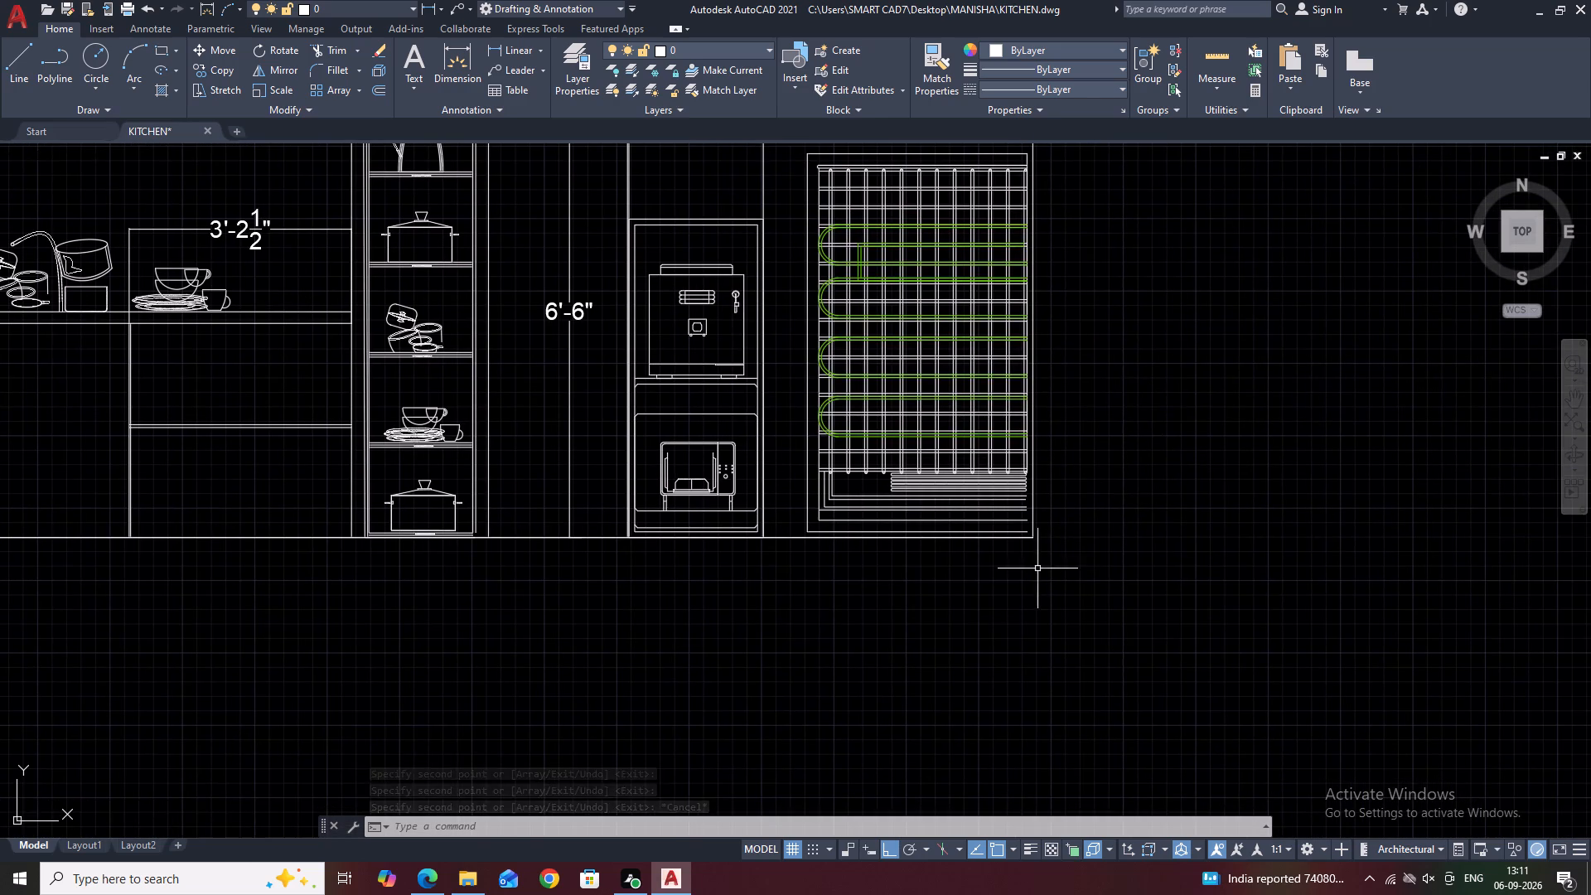
scroll(856, 406, up, 1)
scroll(857, 514, up, 1)
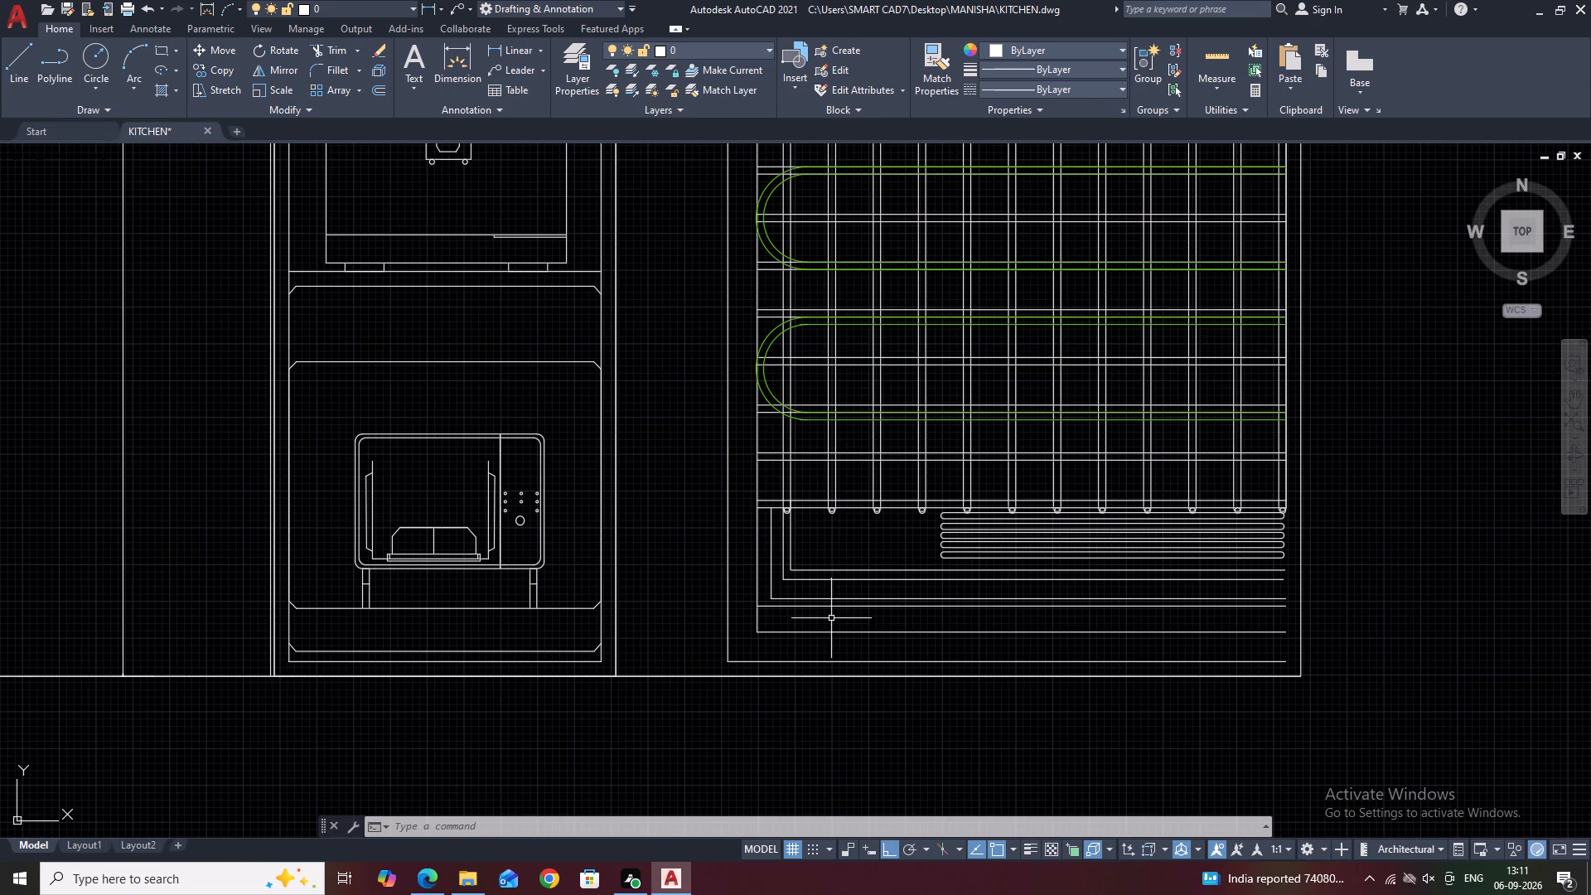
scroll(781, 594, up, 2)
middle_drag(775, 499, 810, 578)
text(TR)
key(space)
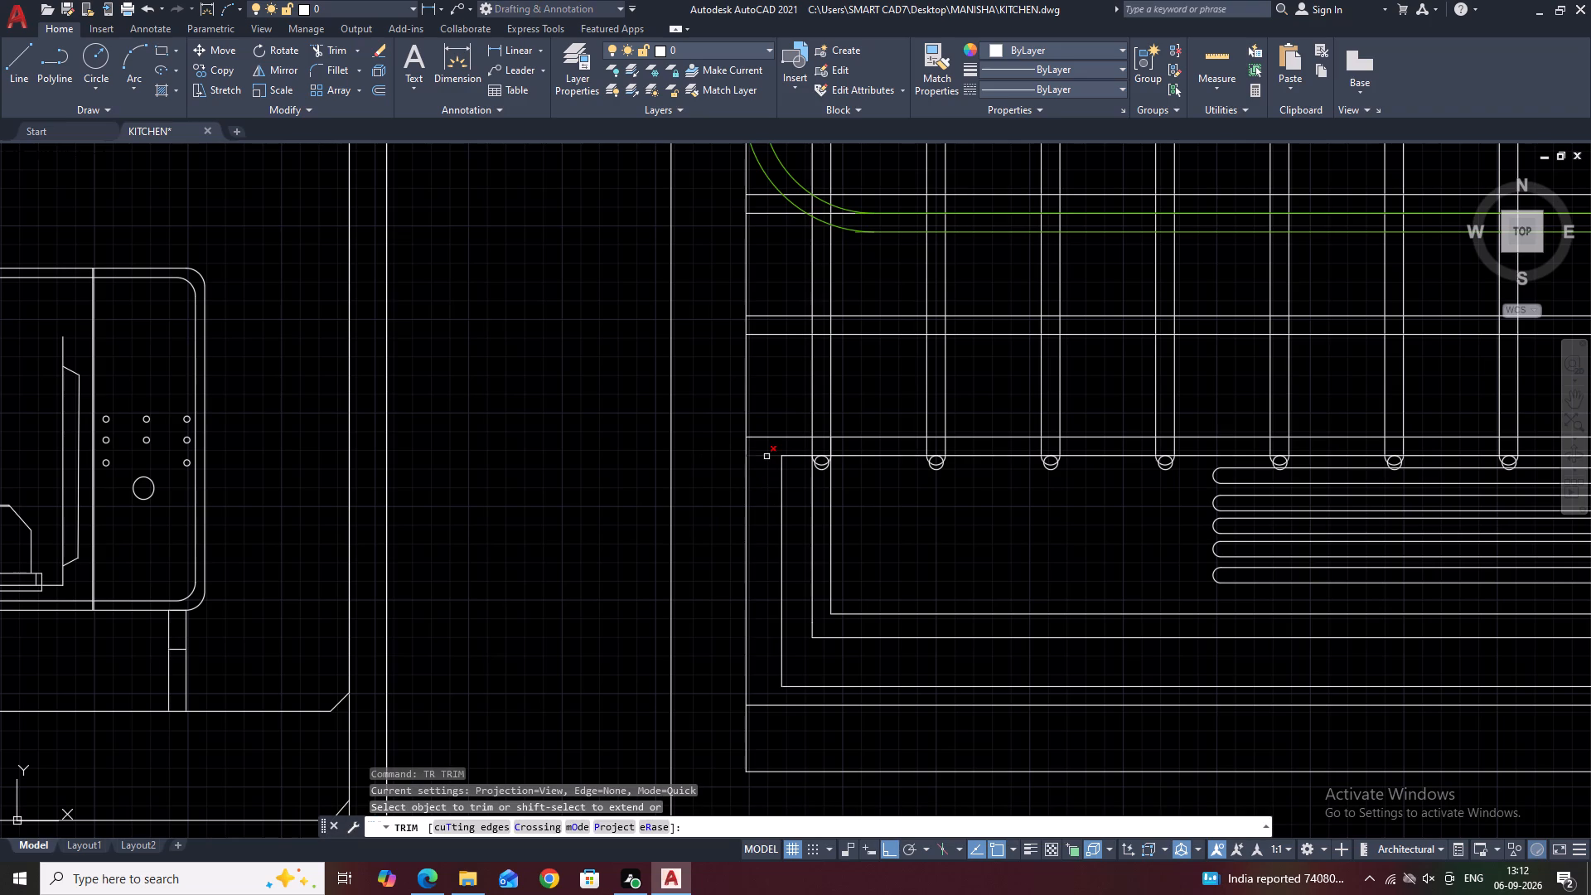
click(766, 457)
key(Escape)
Delete the two overlapping vertical lines along the bar grid's right edge.
scroll(750, 597, down, 2)
middle_drag(1374, 602, 1265, 560)
scroll(1155, 577, up, 2)
middle_drag(1204, 425, 1191, 643)
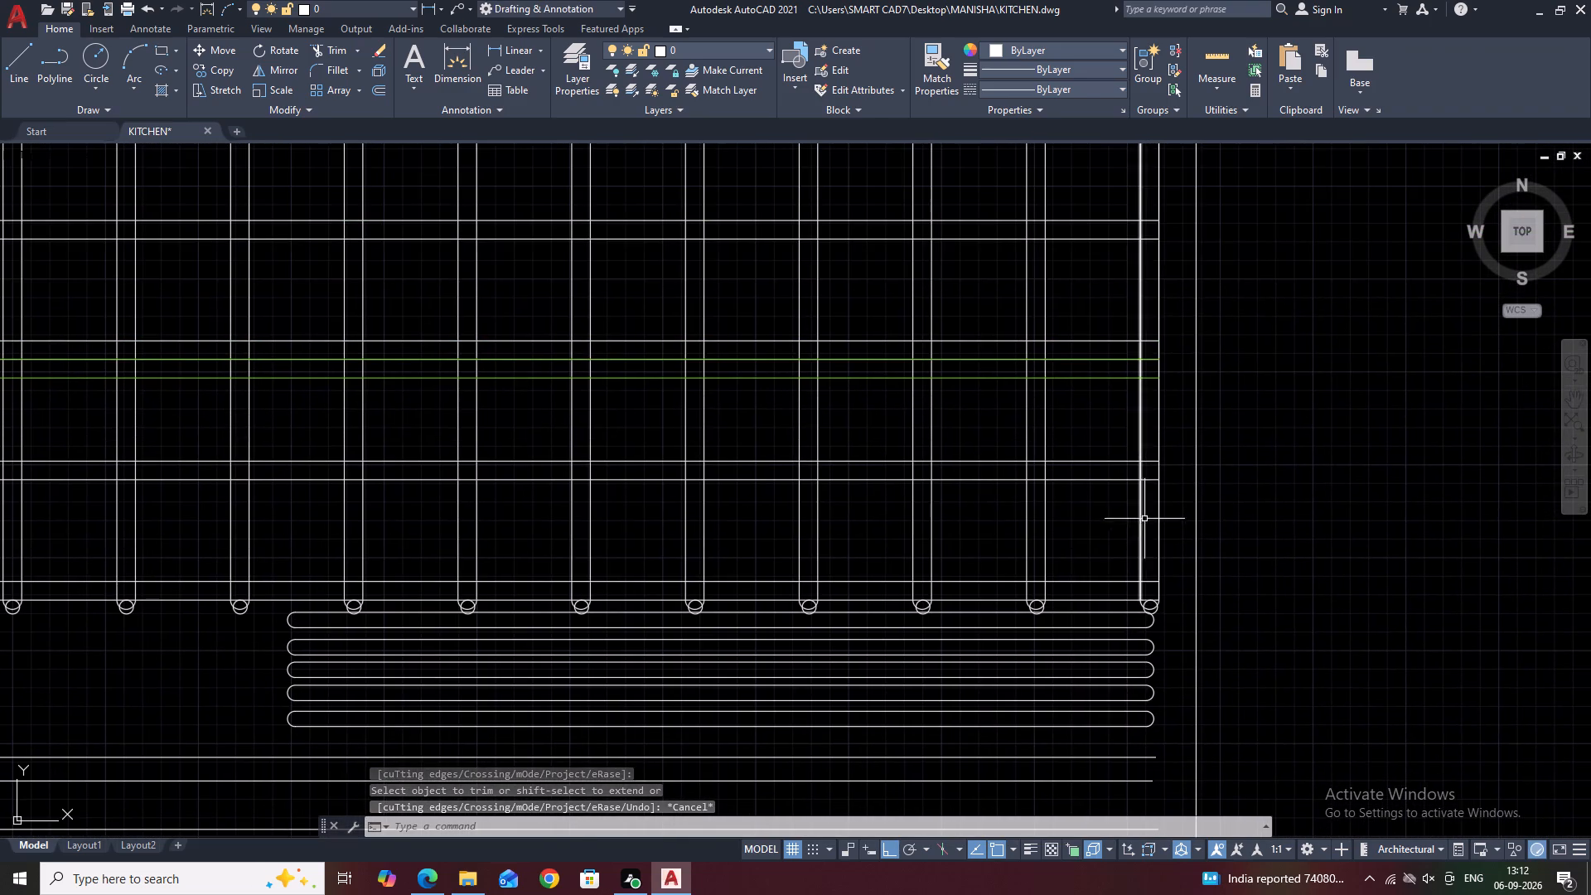
click(1158, 502)
middle_drag(1153, 484, 989, 806)
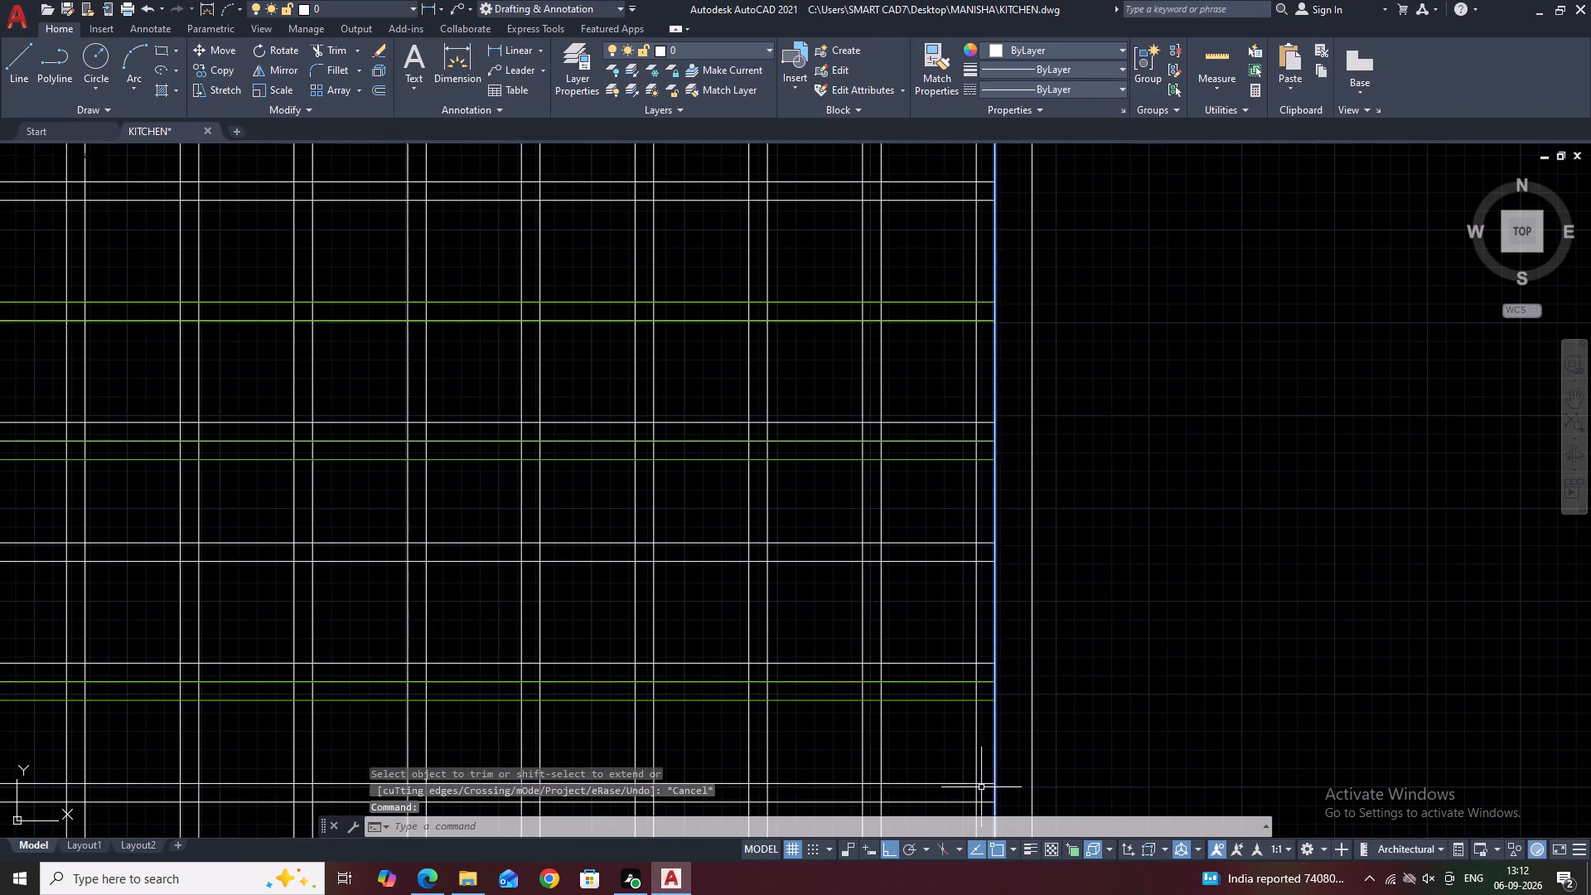
key(Delete)
click(996, 584)
middle_drag(1011, 623, 1012, 675)
scroll(1012, 660, down, 1)
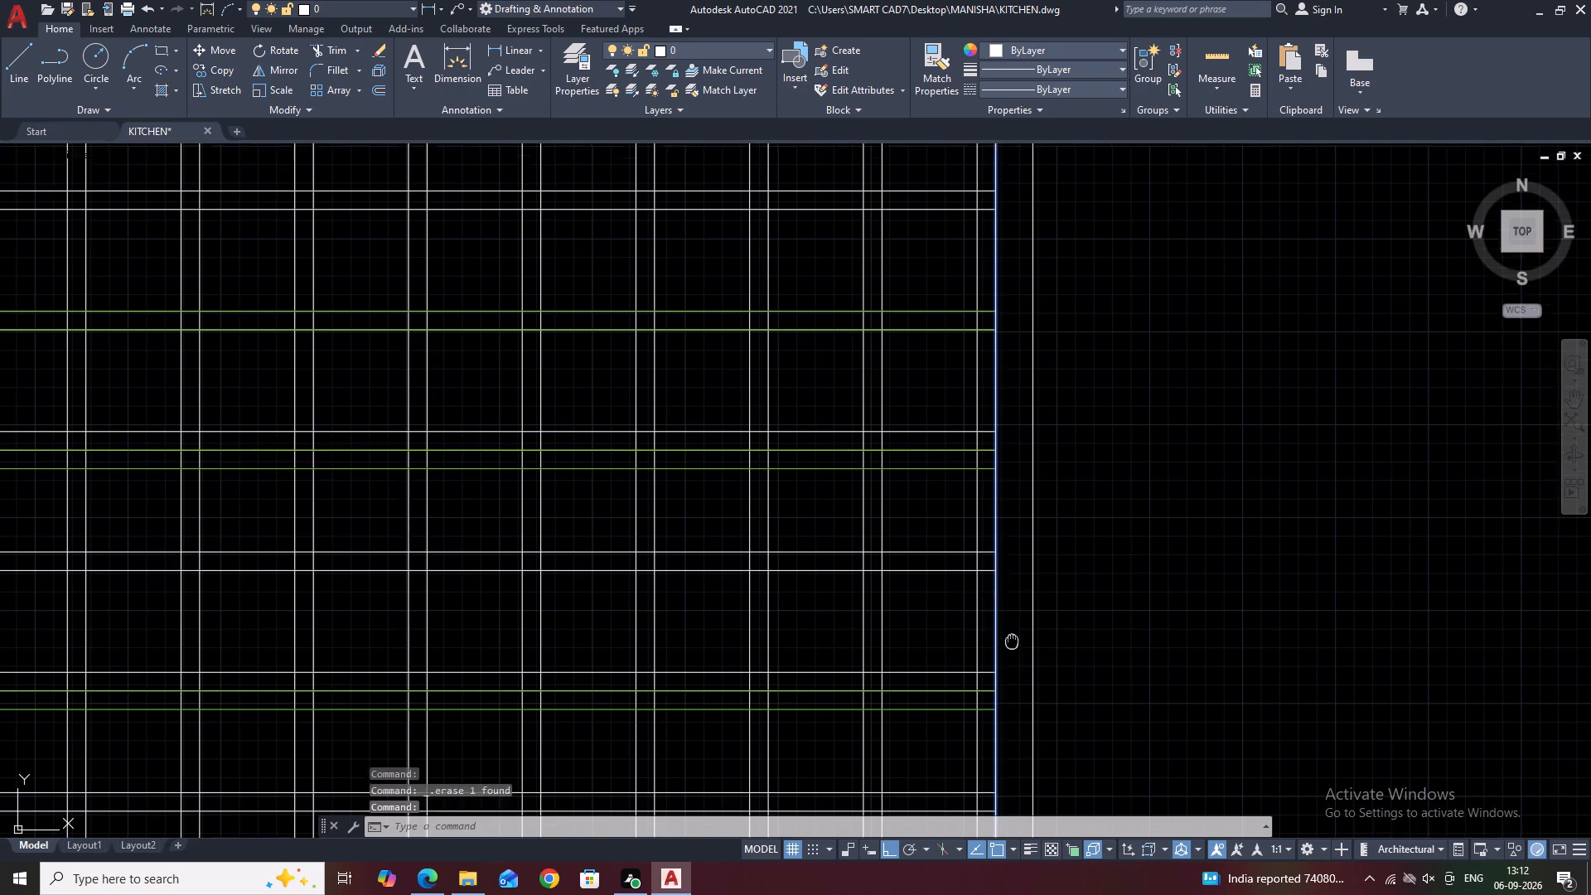
middle_drag(1012, 675, 999, 722)
key(Delete)
Delete the circle and rounded cap at the top of the grid's rightmost bar.
scroll(999, 710, down, 3)
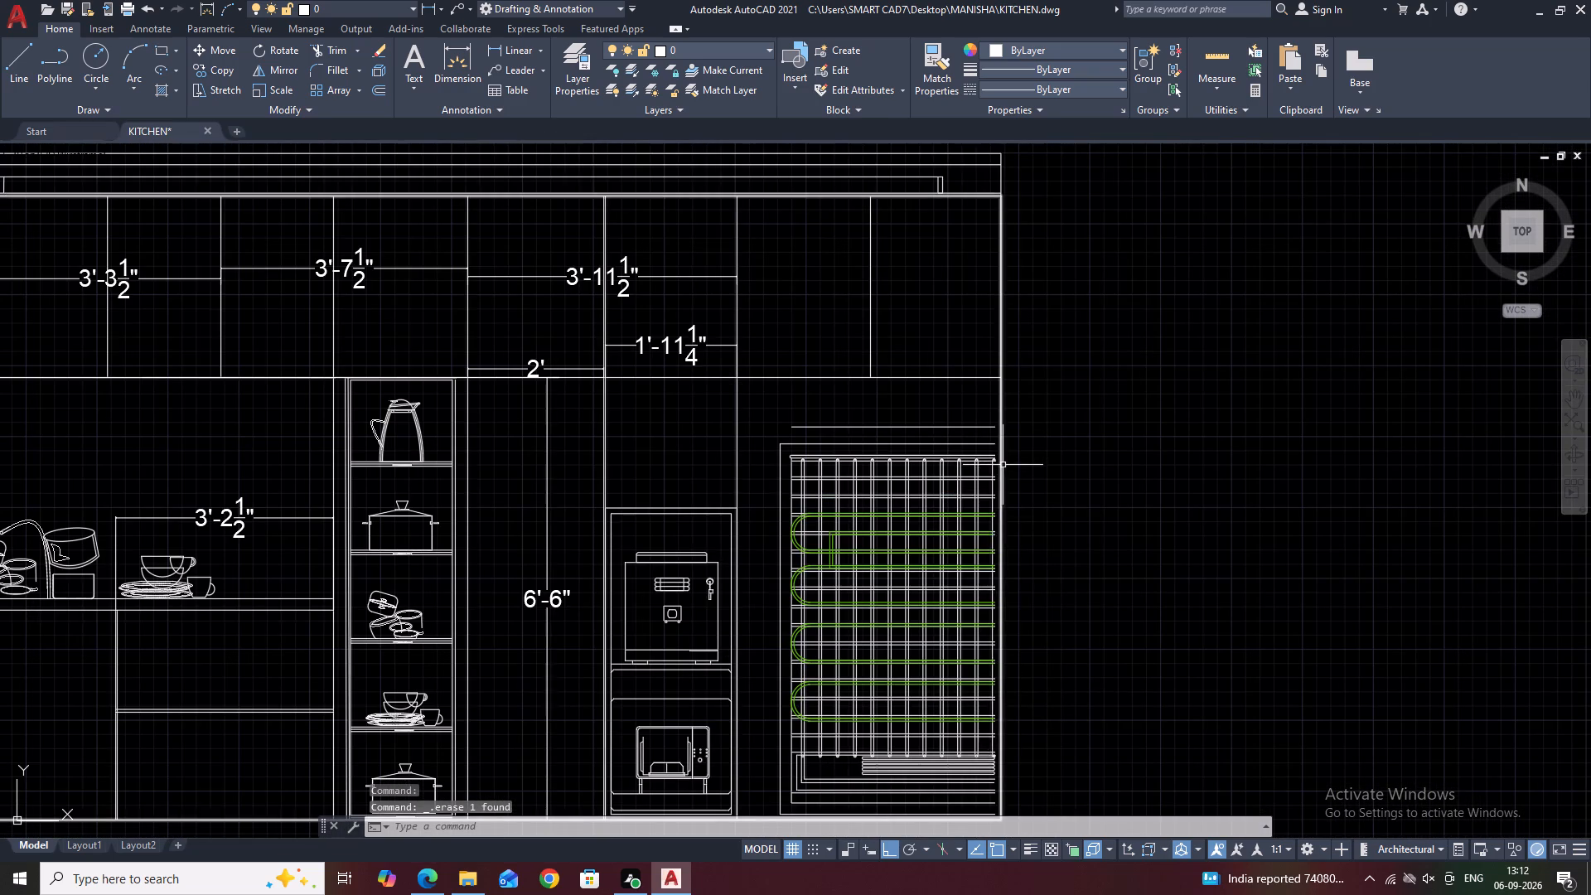
scroll(999, 470, up, 2)
middle_drag(1028, 404, 1041, 501)
scroll(985, 557, up, 4)
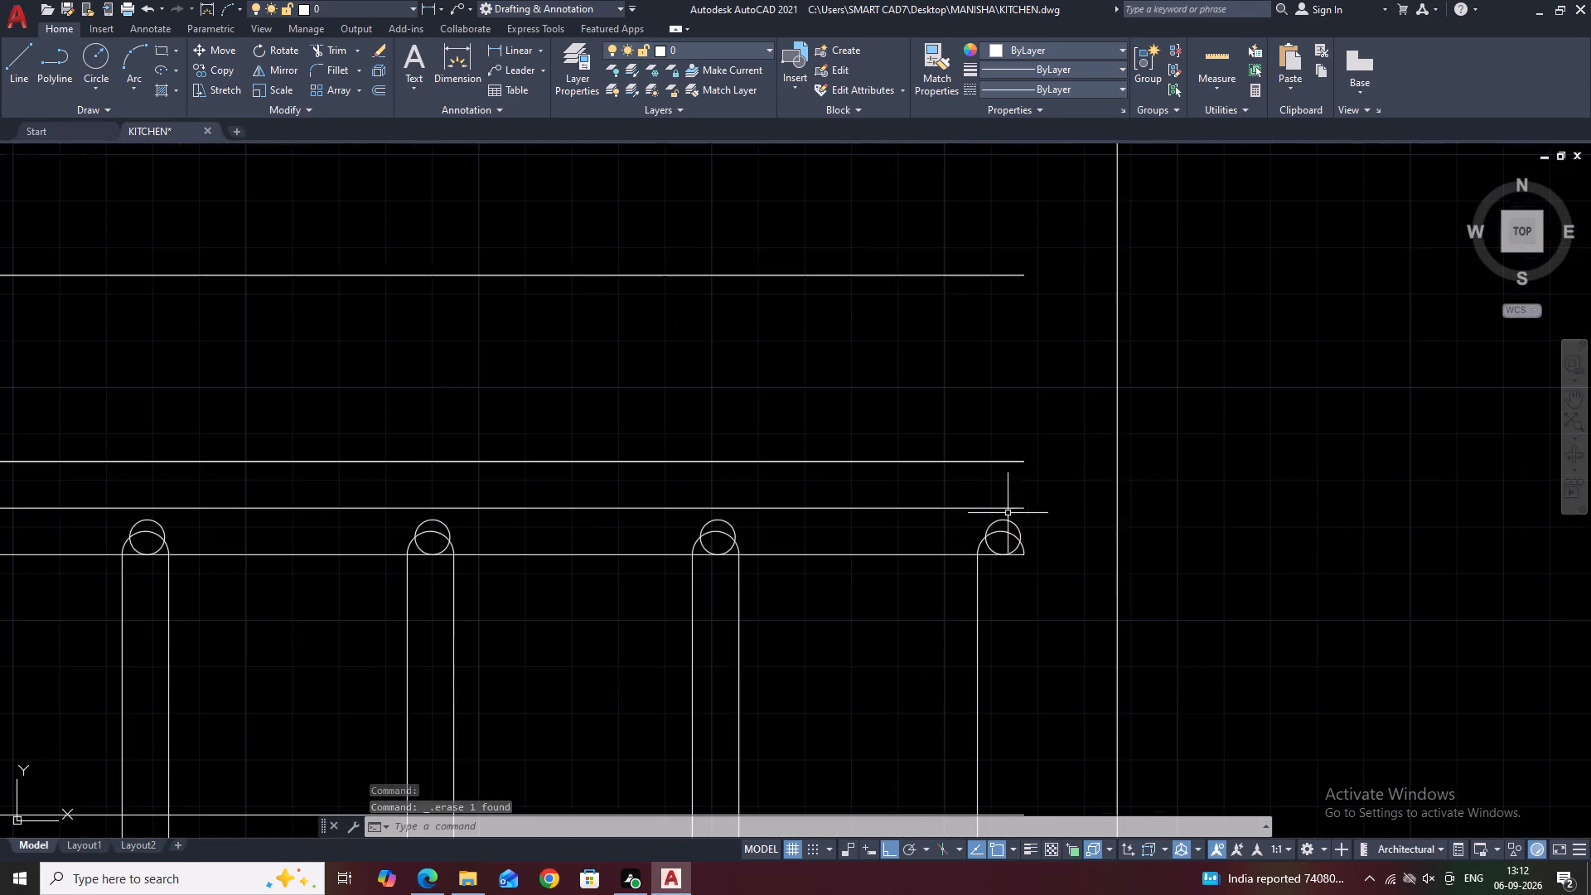
click(967, 479)
click(1061, 602)
key(Delete)
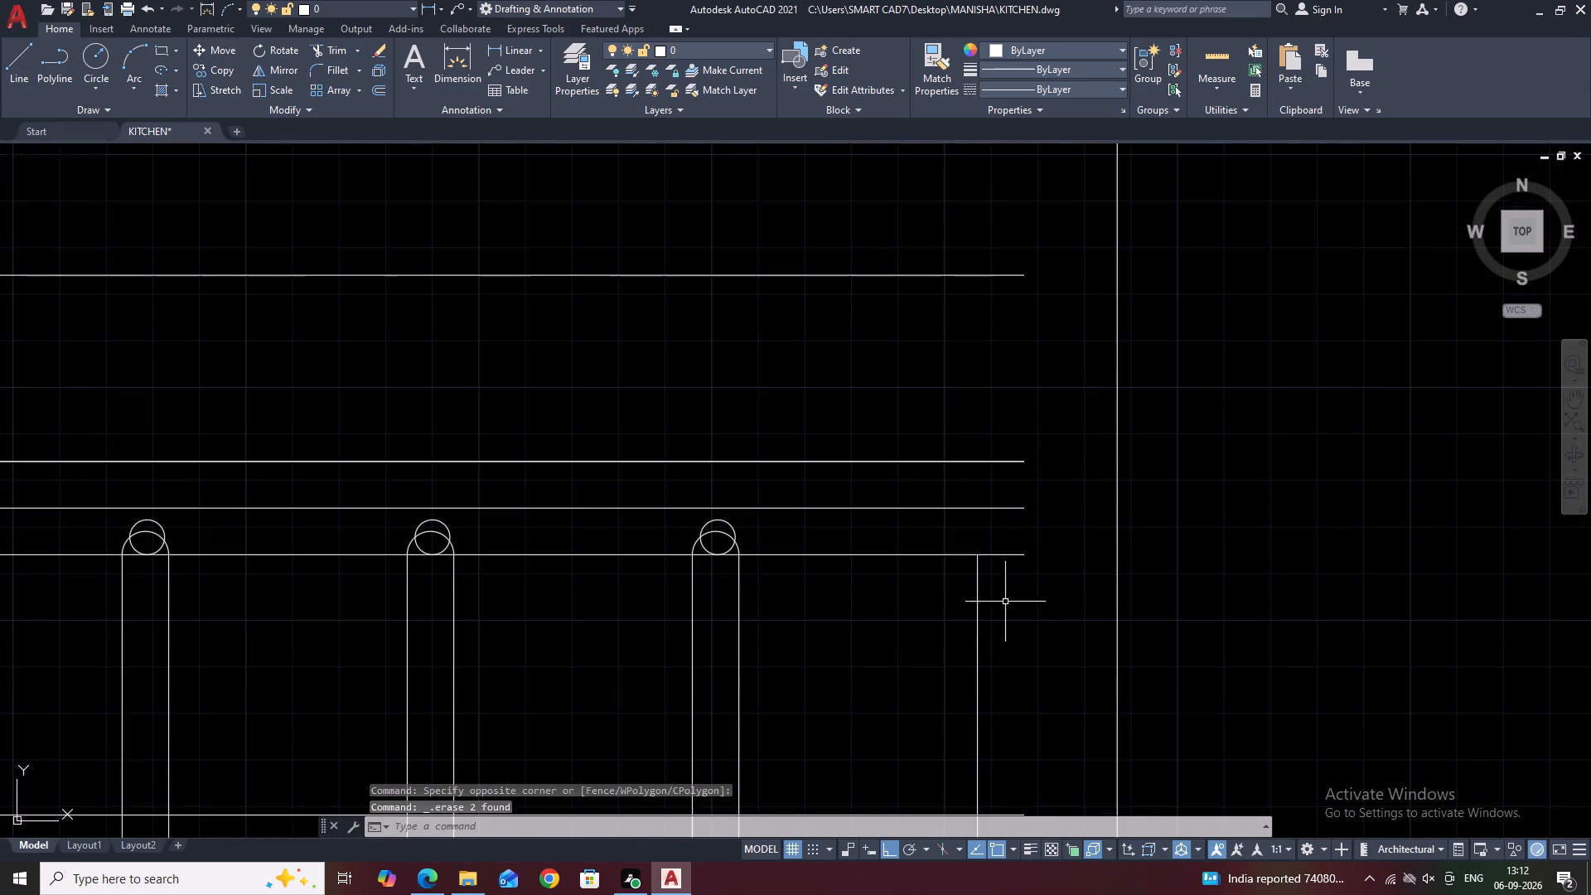
Delete the loose horizontal line above the panel's top outline.
scroll(1005, 600, down, 4)
middle_drag(1029, 447, 1087, 530)
middle_drag(821, 528, 881, 593)
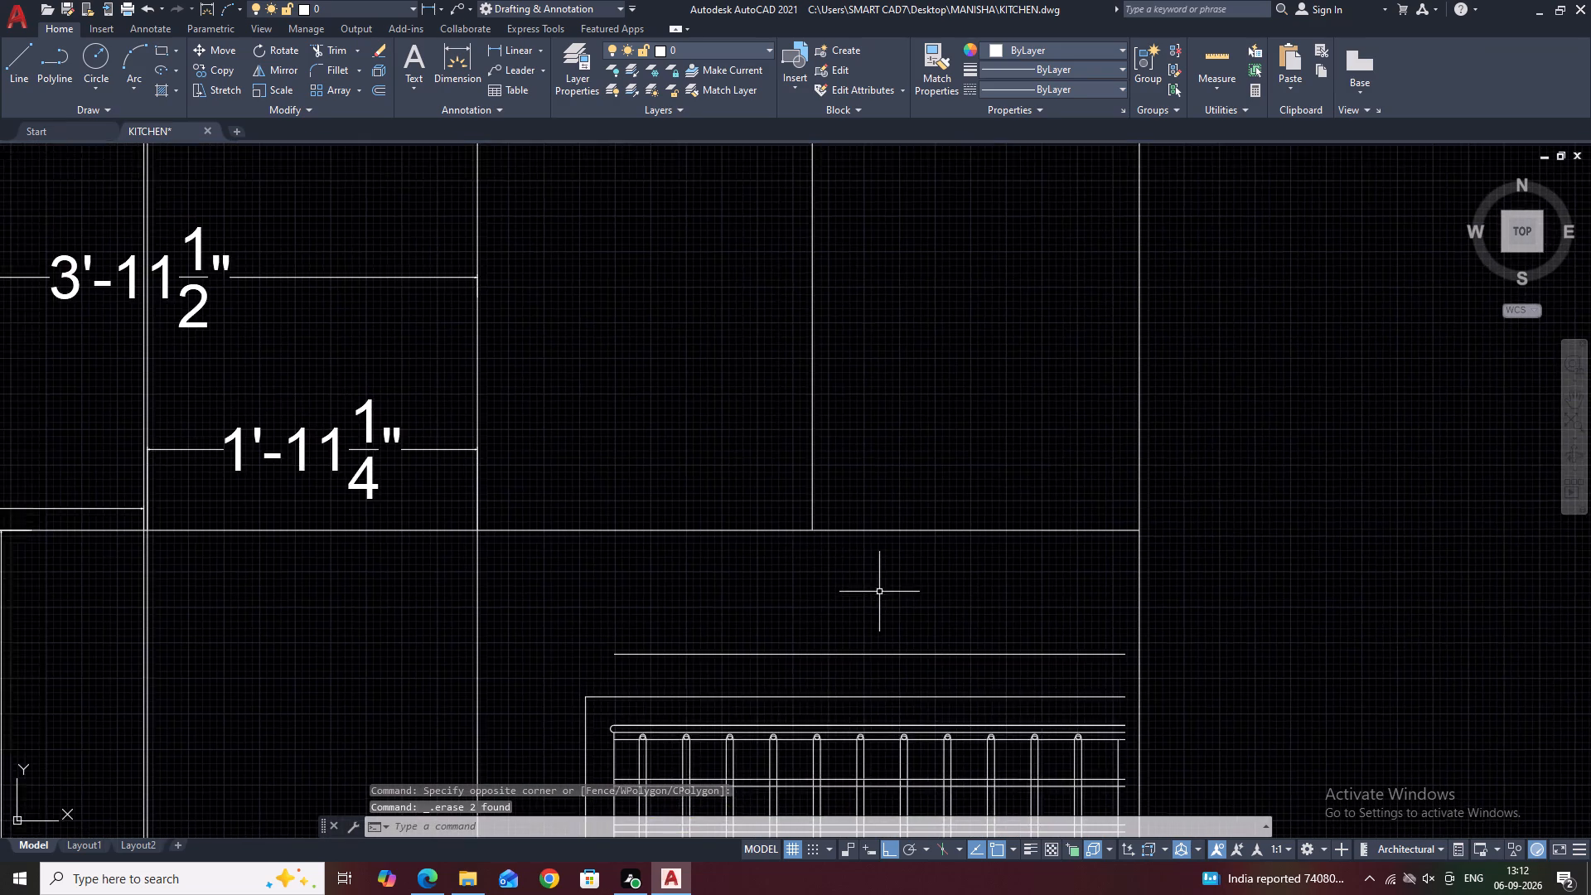
scroll(885, 586, down, 1)
click(1028, 638)
click(992, 604)
key(Delete)
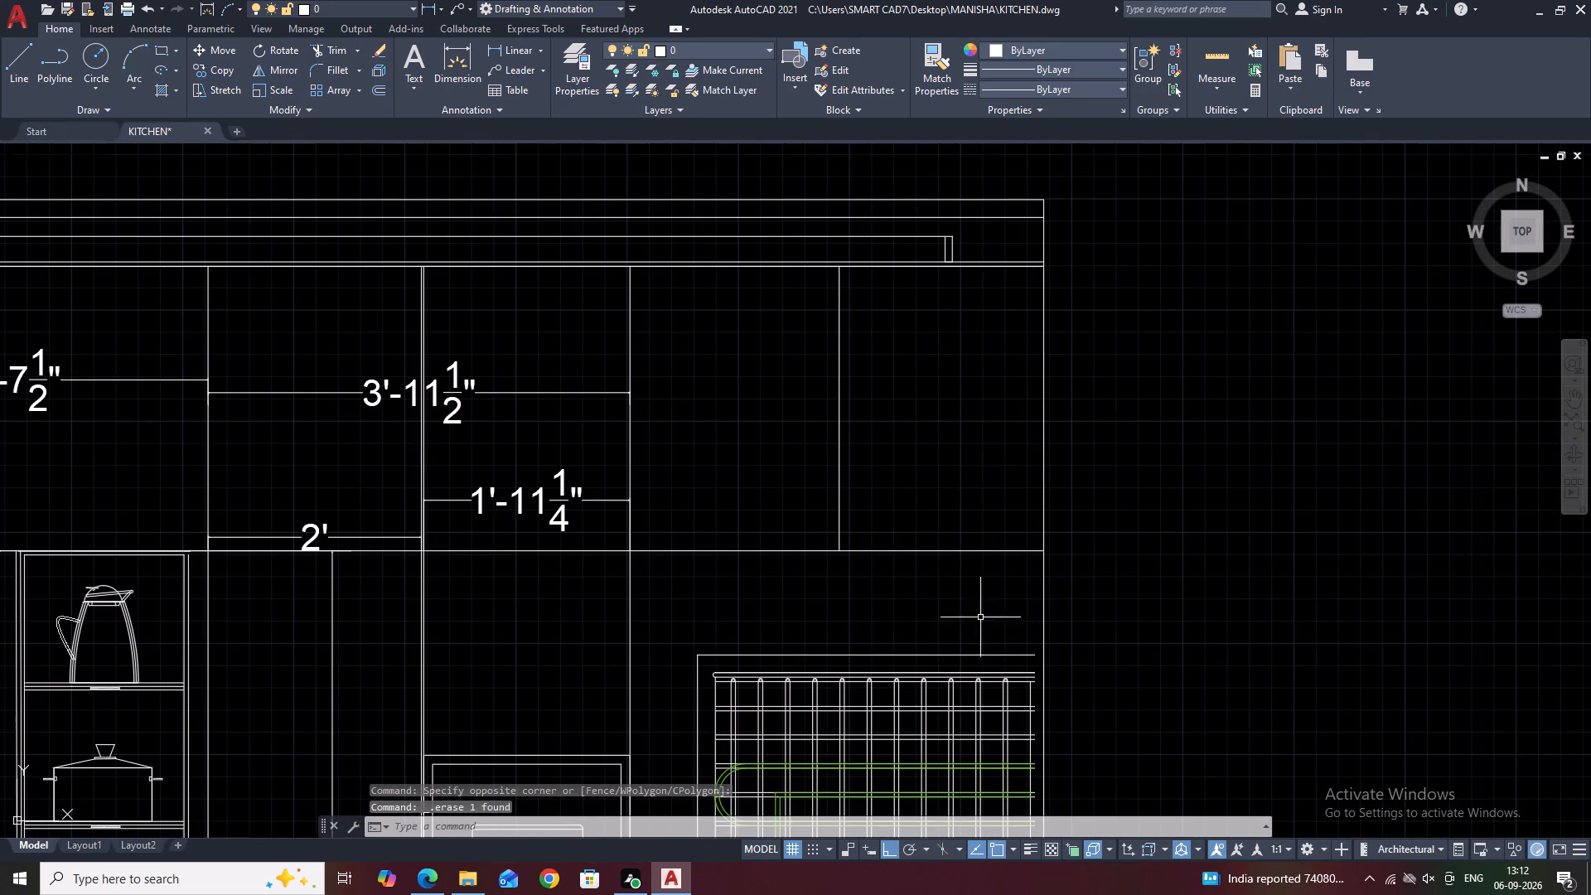
Trim the green line ends that overshoot the inner and outer arcs at the top of the lowest green loop.
scroll(936, 641, down, 2)
middle_drag(1042, 624, 1051, 547)
middle_drag(1016, 696, 1010, 586)
middle_drag(872, 614, 991, 530)
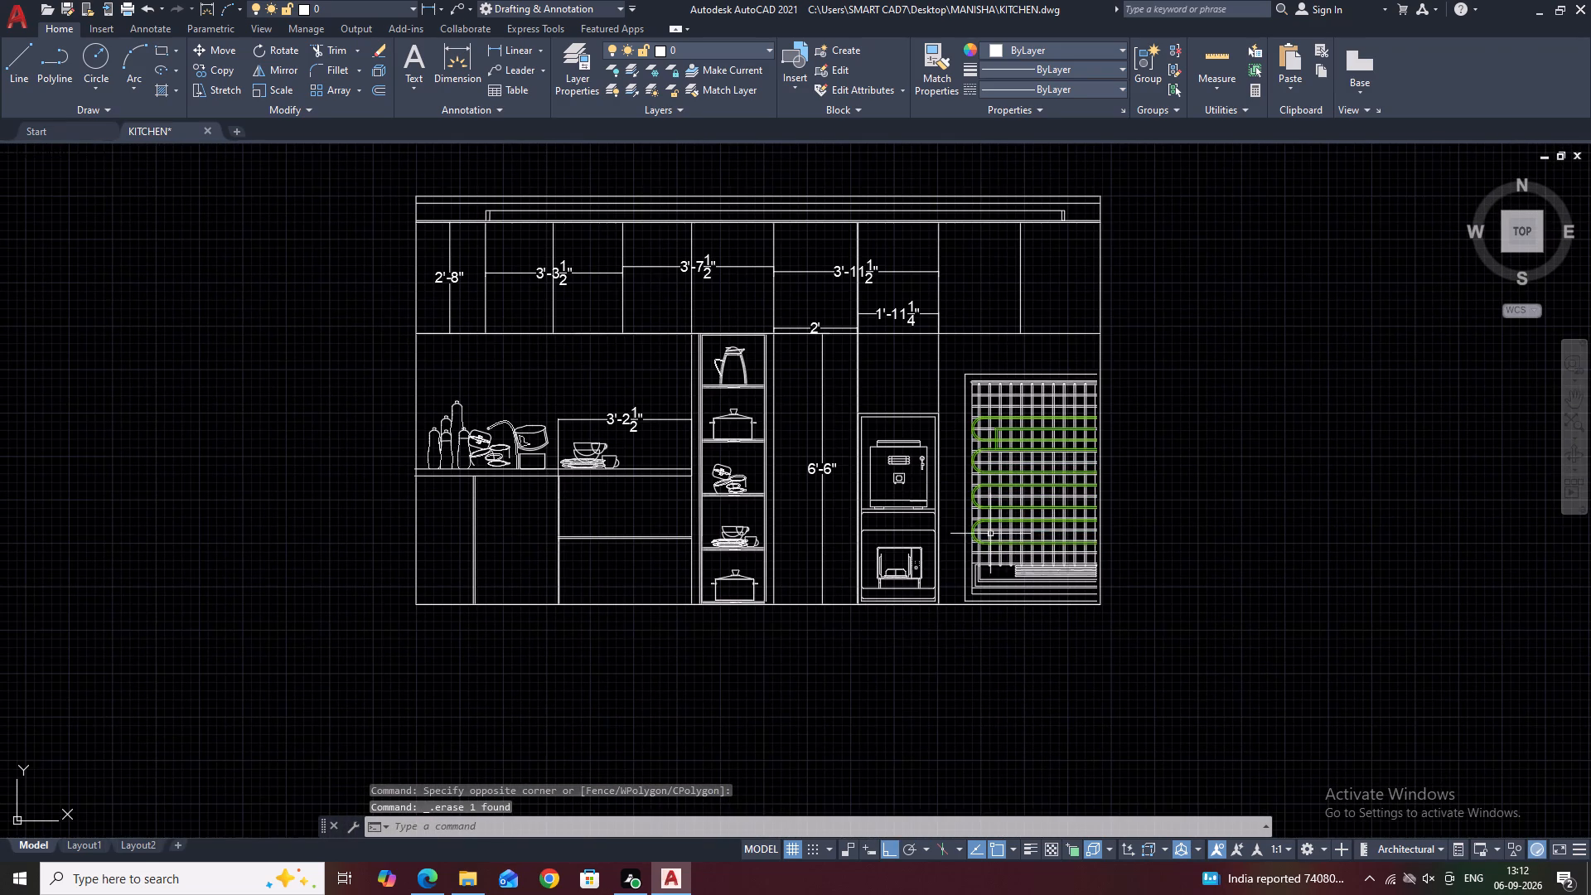
middle_drag(1073, 446, 1048, 525)
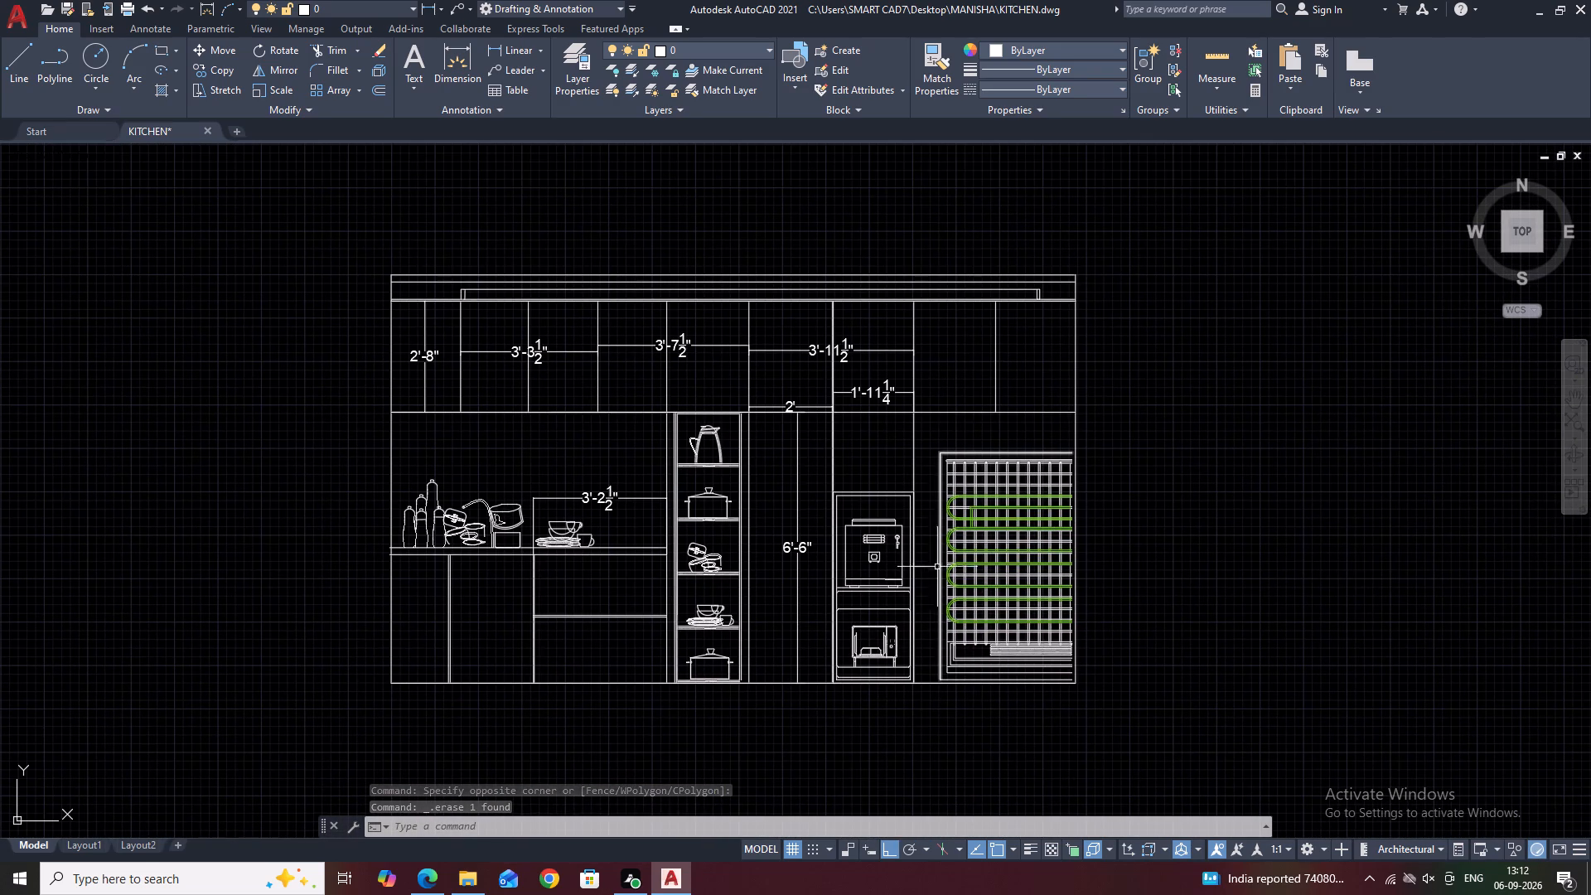
scroll(957, 640, up, 2)
scroll(953, 540, up, 4)
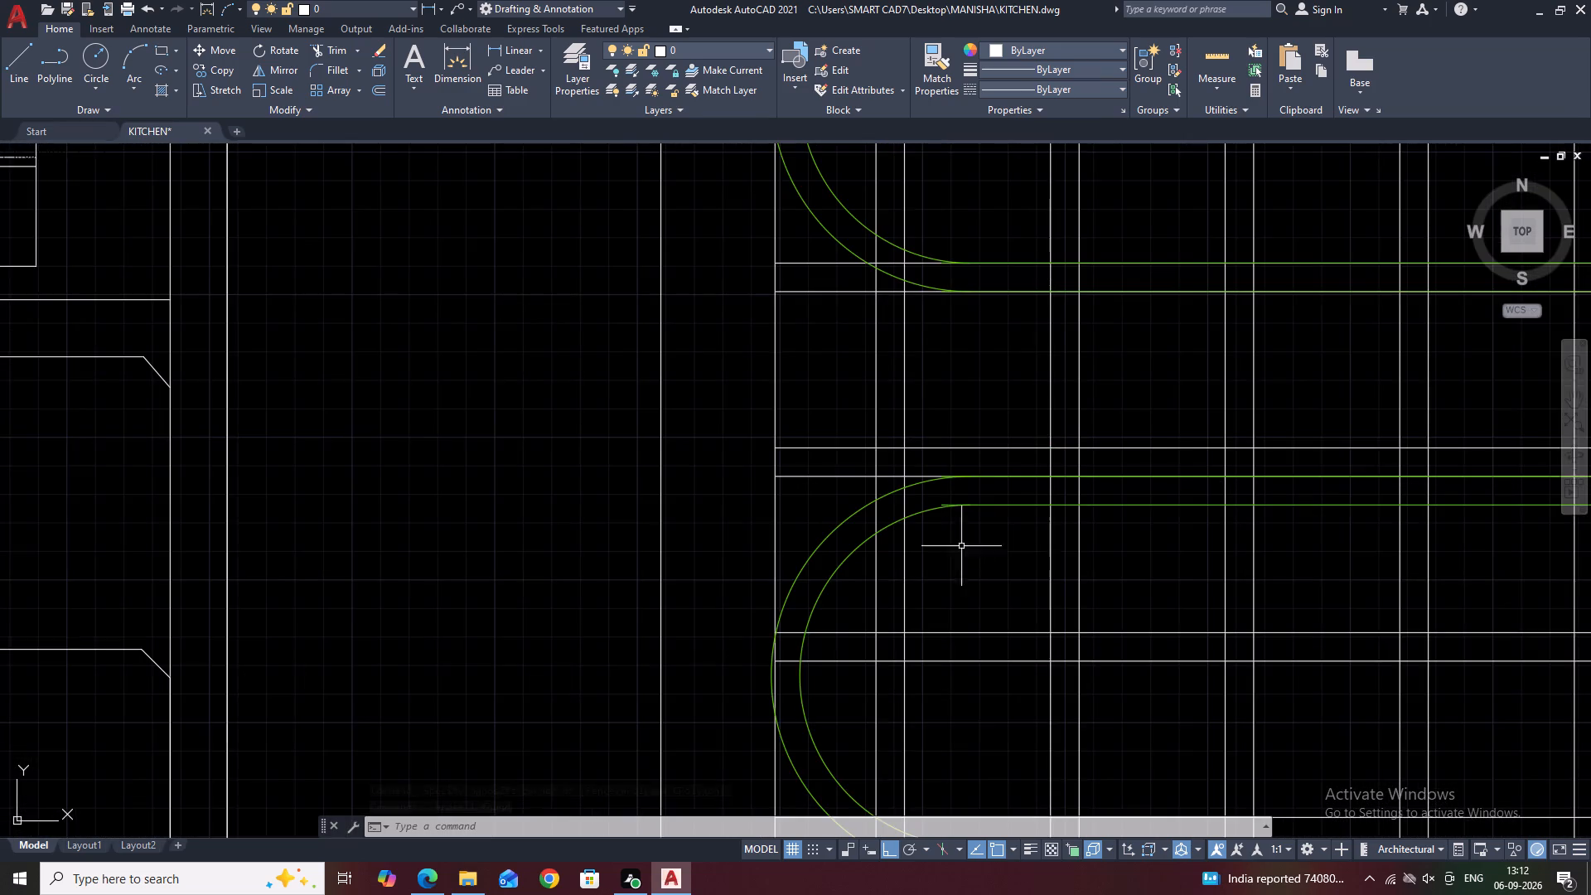
middle_drag(1013, 562, 1021, 585)
scroll(959, 542, up, 2)
text(TR)
key(space)
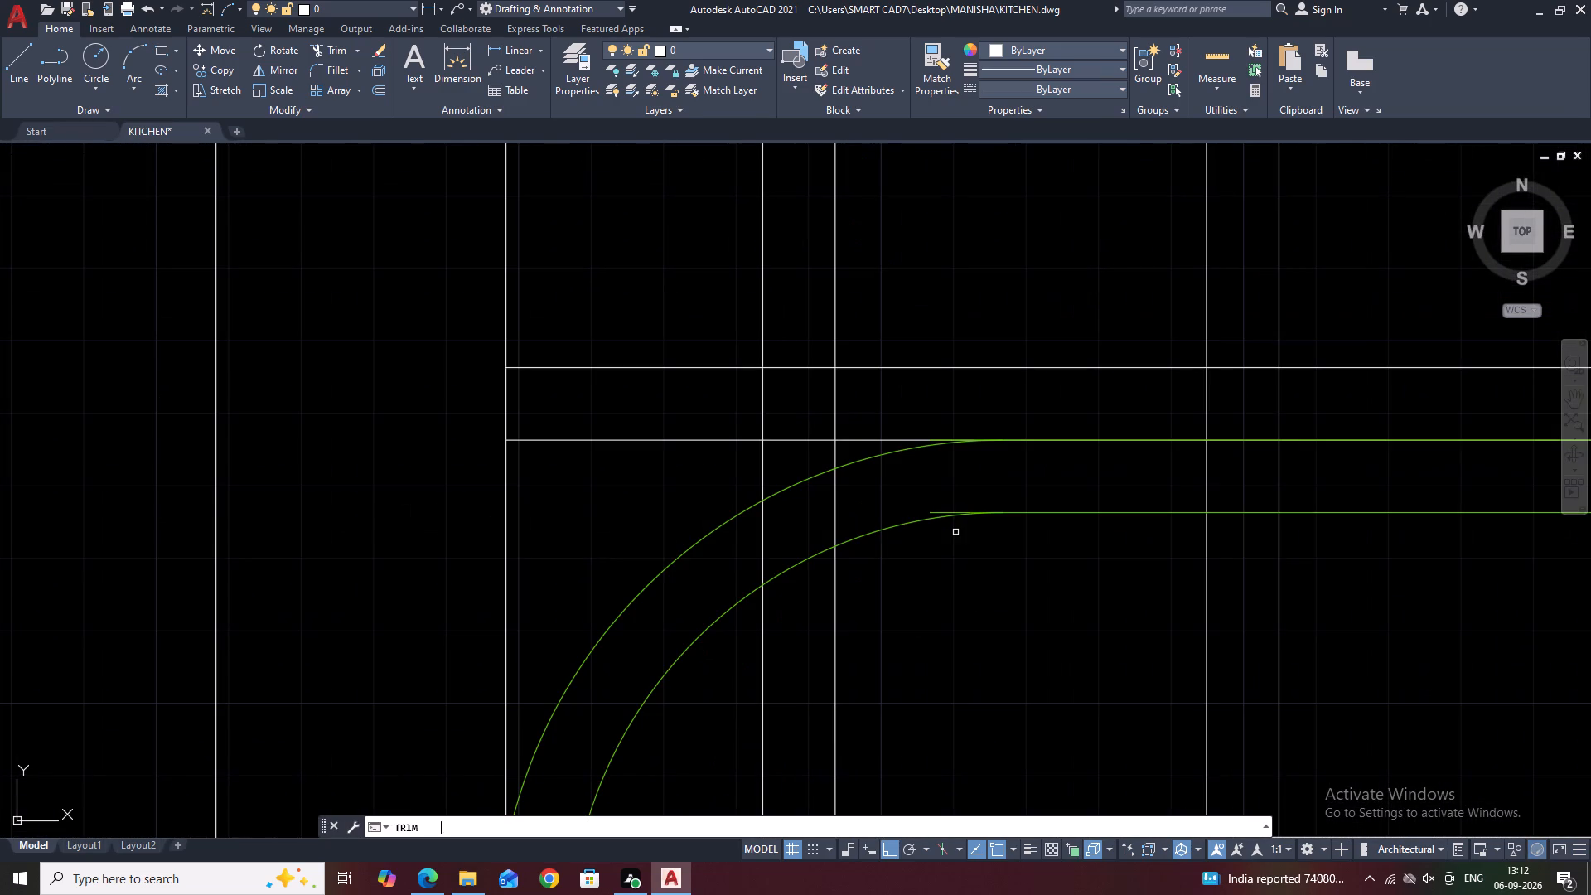
scroll(953, 510, up, 2)
click(932, 520)
click(916, 523)
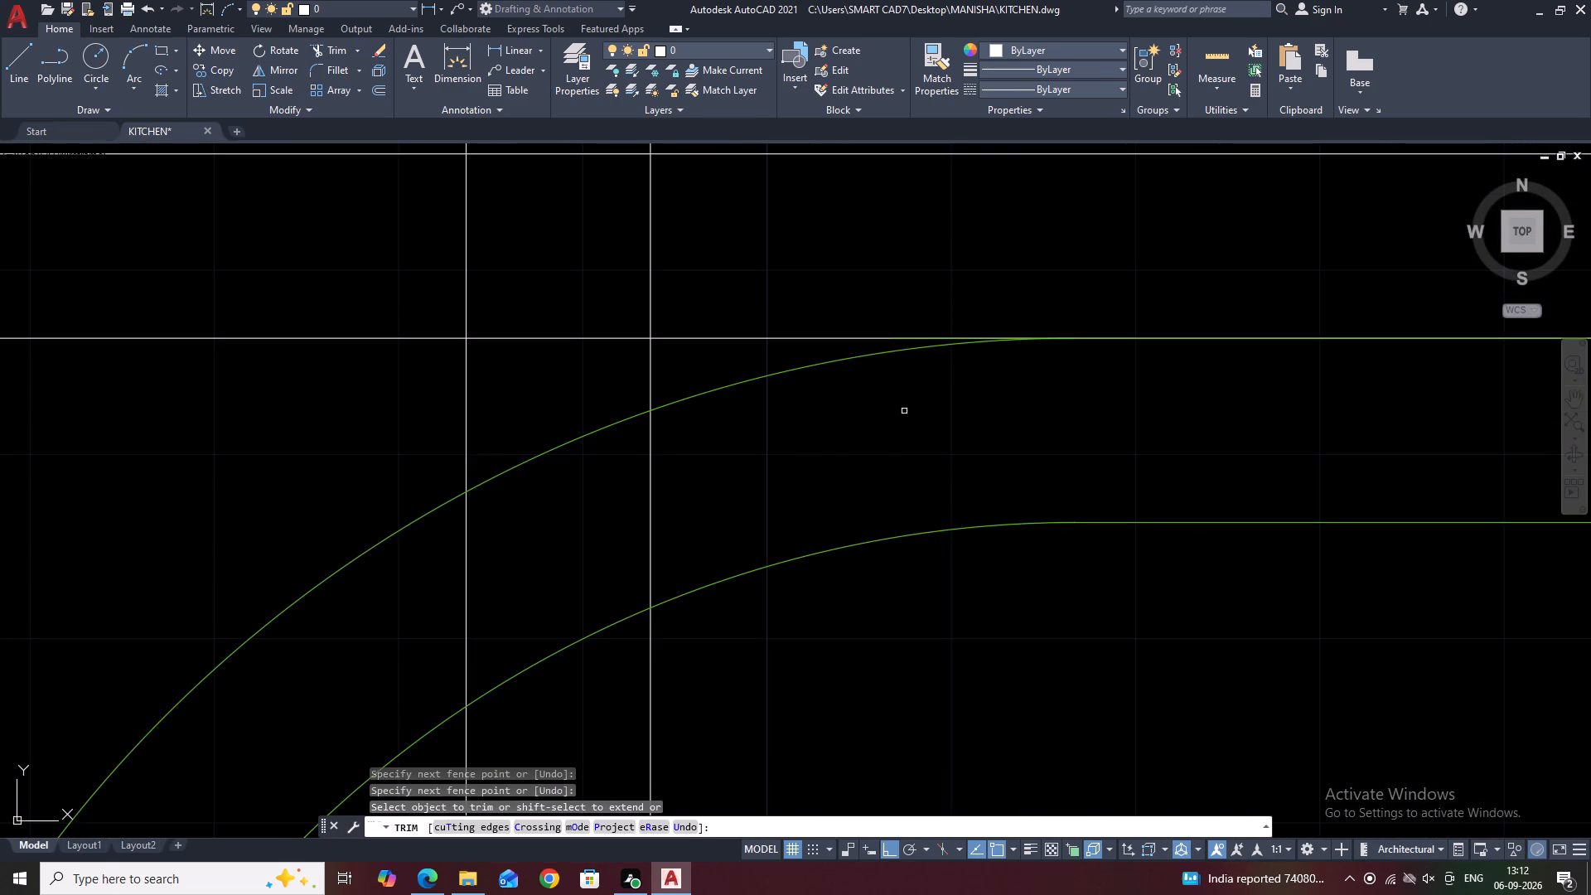
scroll(929, 318, up, 2)
click(896, 370)
scroll(912, 429, down, 2)
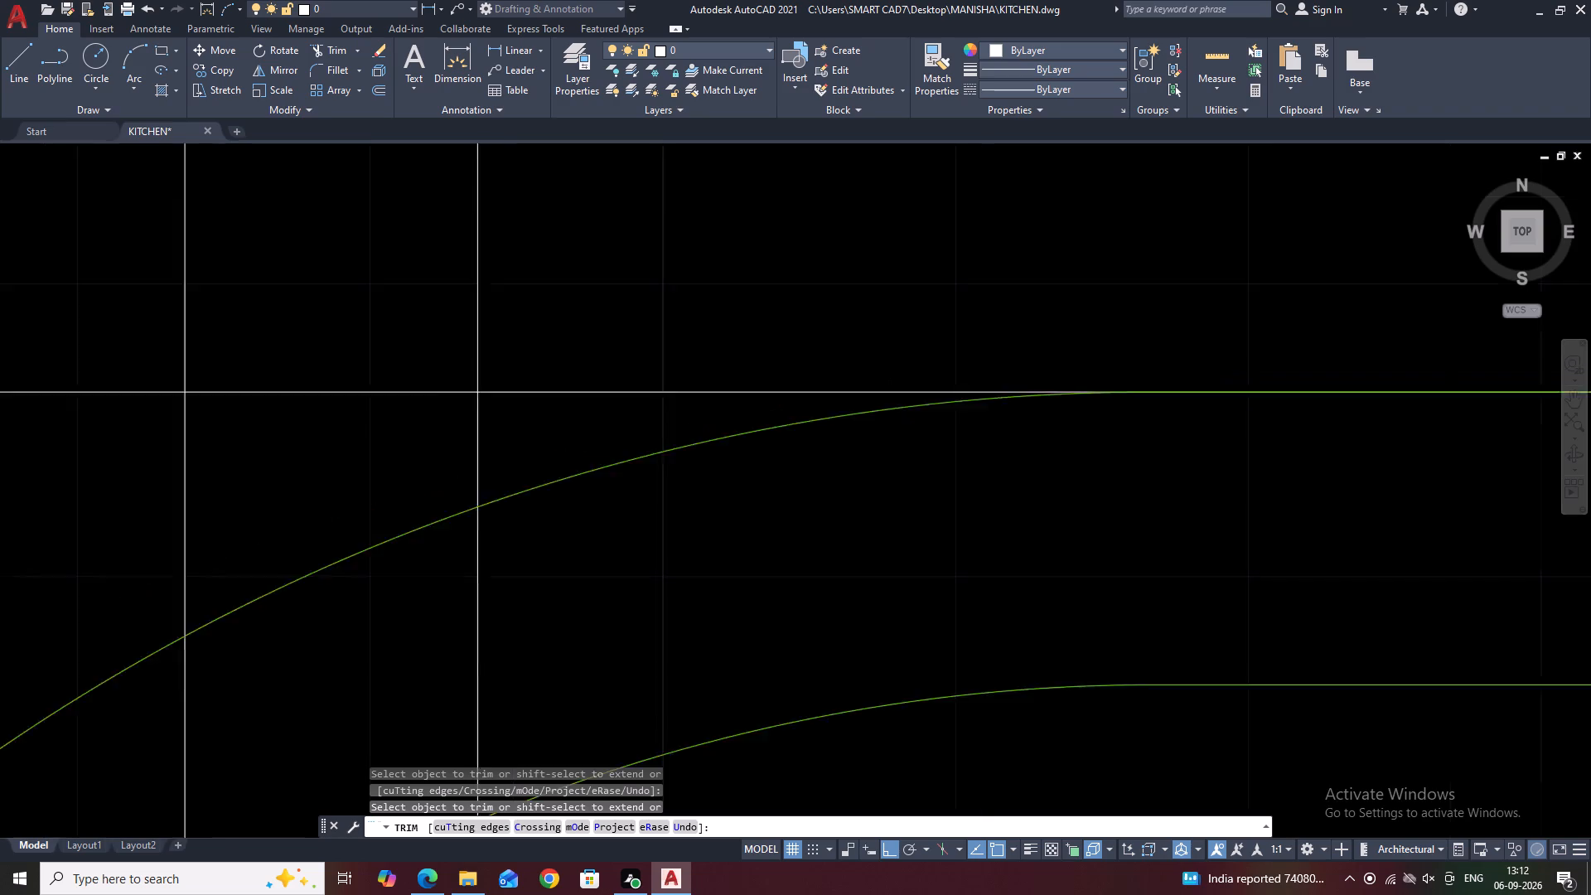
Trim the green line ends that overshoot the outer and inner arcs at the bottom of the lowest green loop.
scroll(915, 424, down, 9)
scroll(940, 501, up, 5)
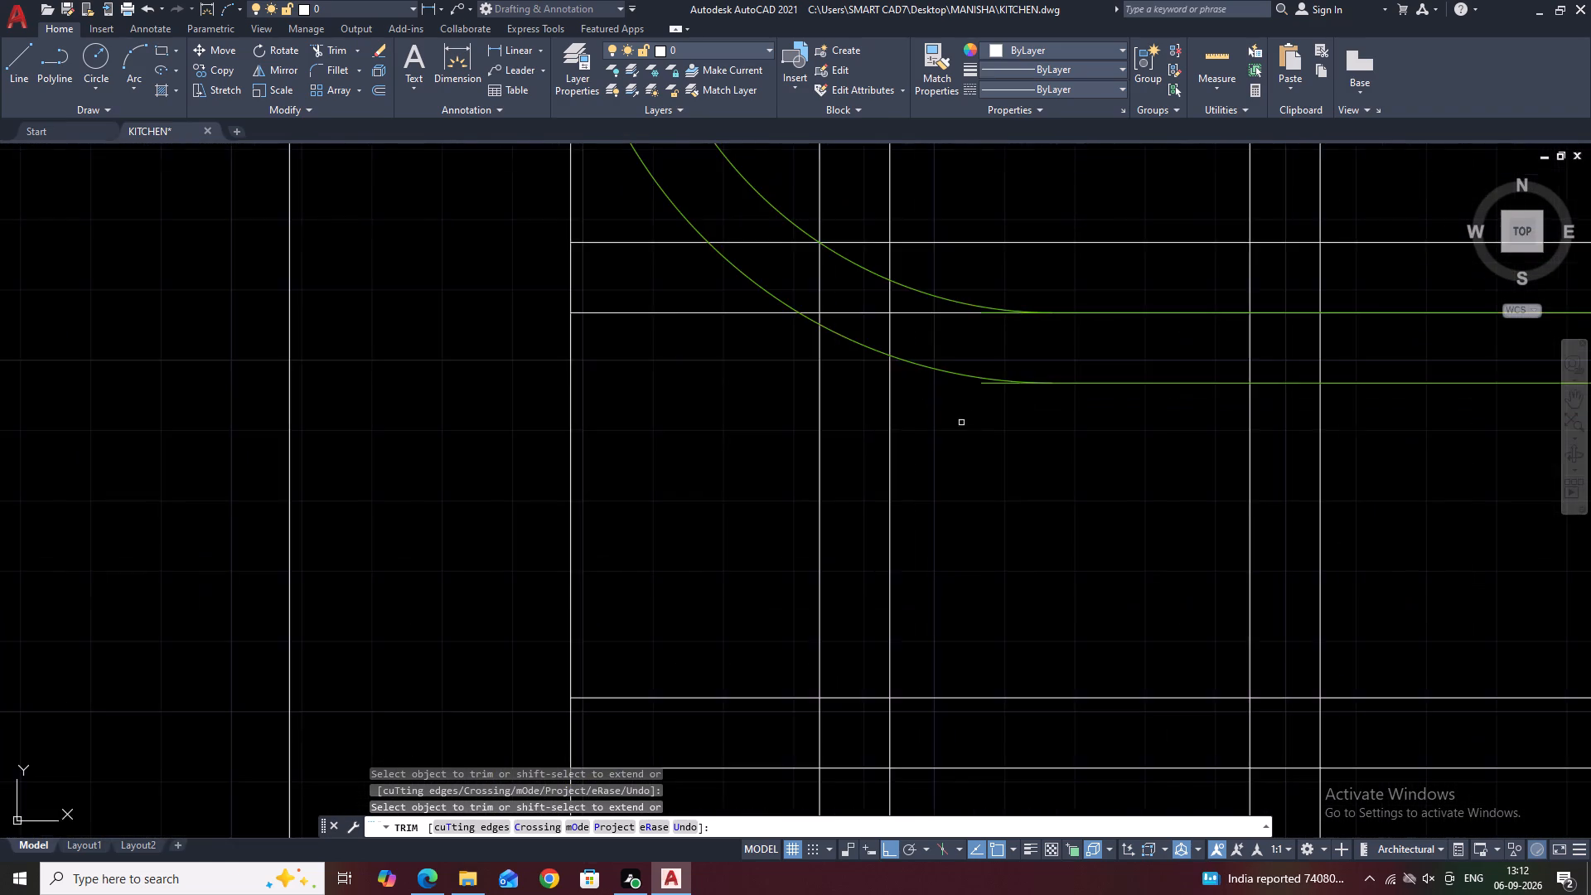
scroll(1018, 368, up, 2)
click(949, 411)
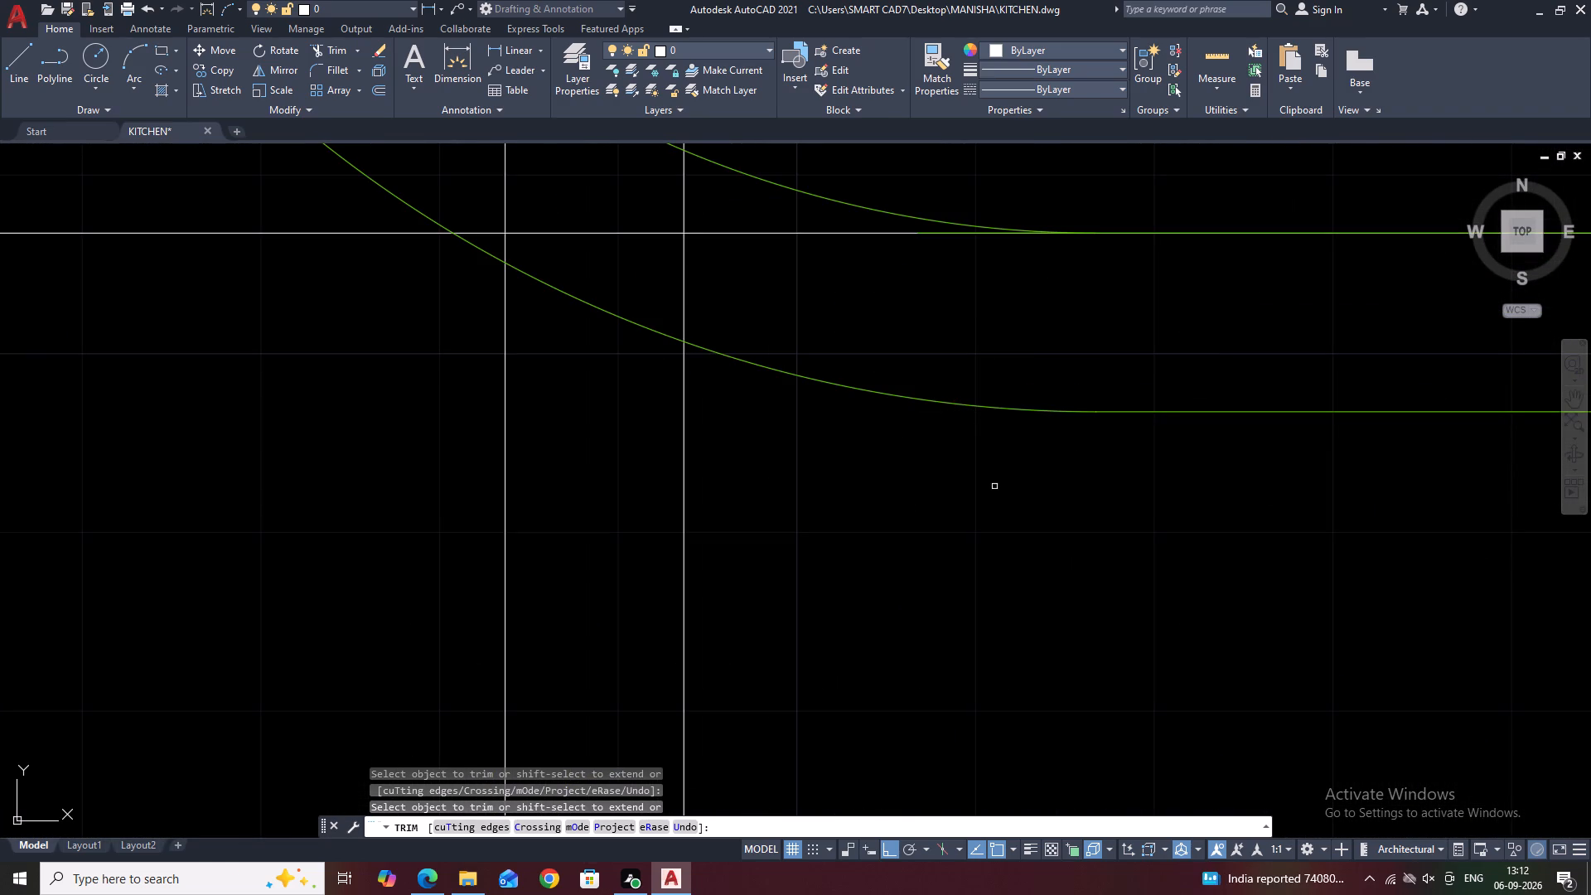
scroll(1000, 499, down, 2)
scroll(999, 367, up, 2)
click(940, 446)
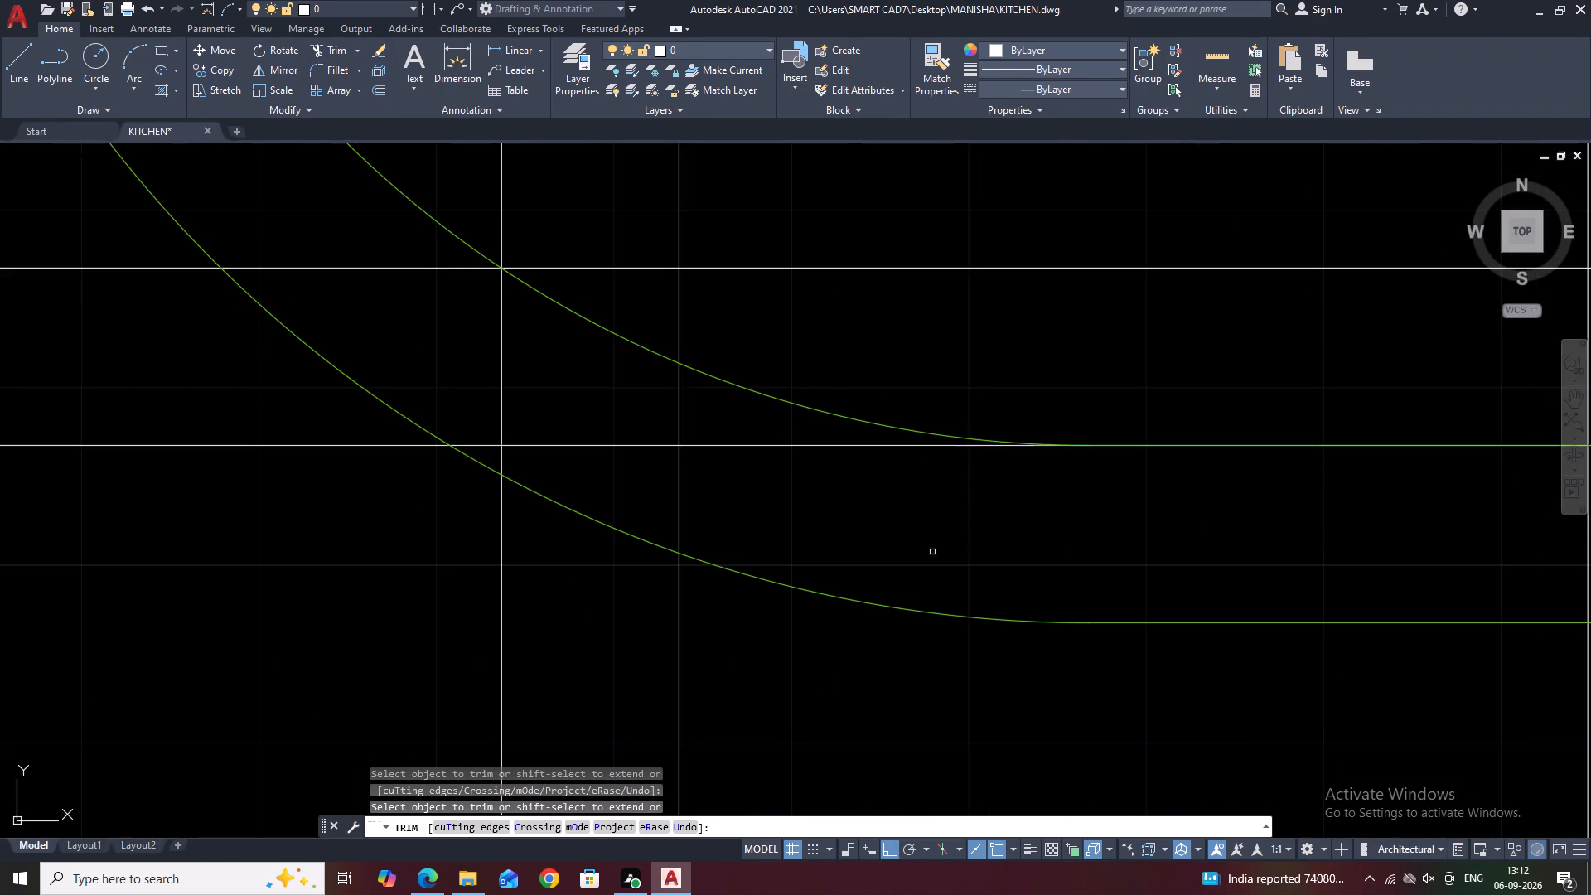
Trim the green line end that overshoots the outer arc at the bottom of the second-lowest green loop.
scroll(956, 564, down, 8)
middle_drag(1025, 369, 1012, 538)
scroll(930, 616, up, 5)
scroll(997, 500, up, 2)
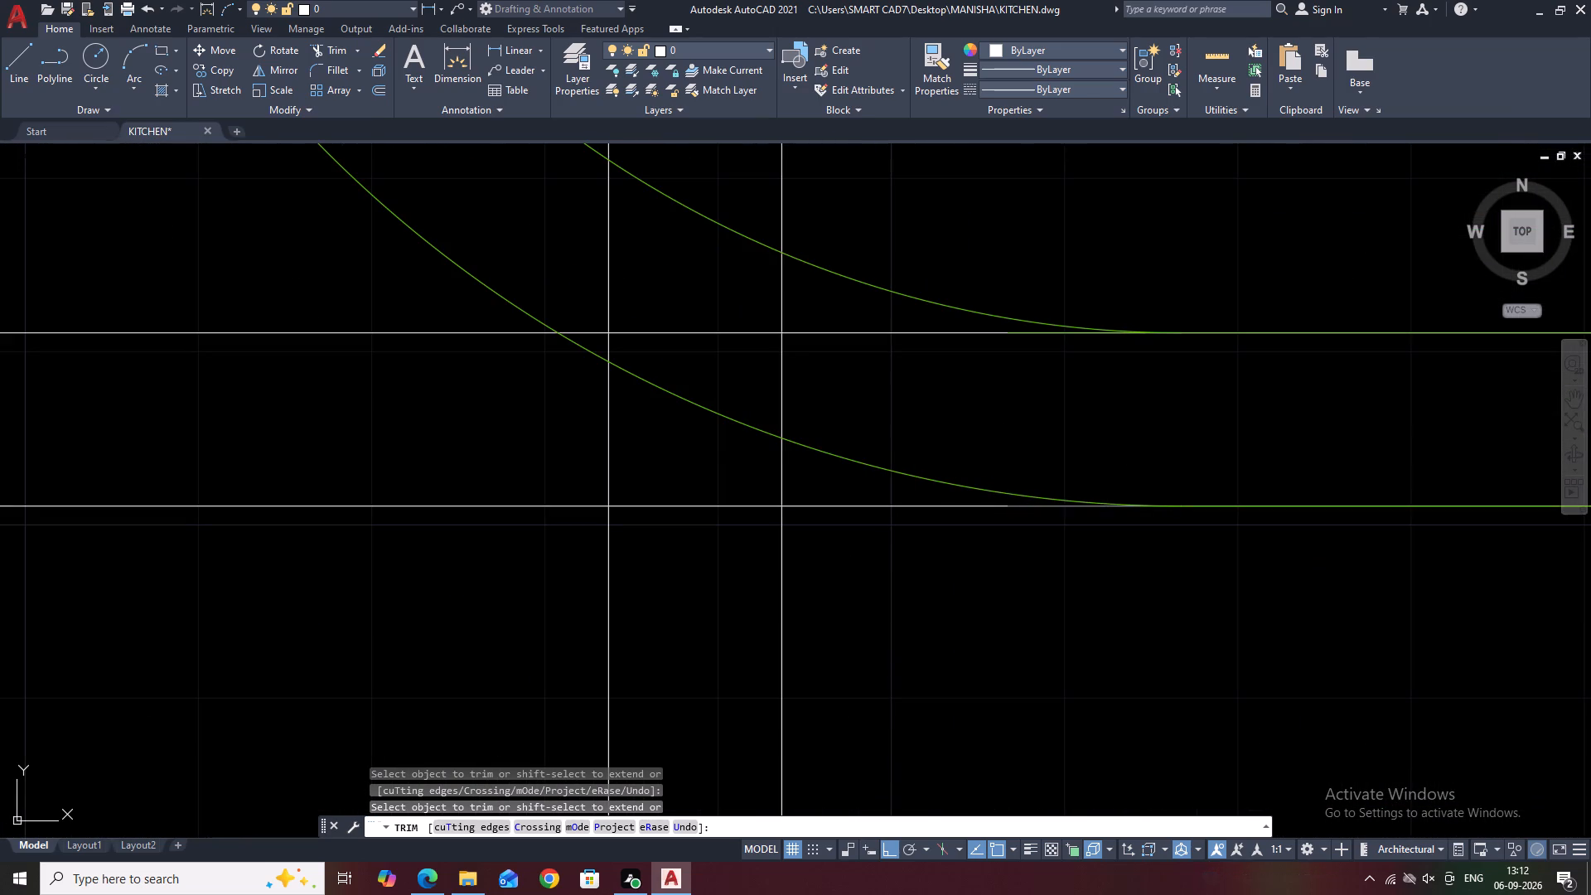
click(1028, 507)
Trim the green line ends that overshoot the outer and inner arcs at the top of the second-lowest green loop.
scroll(993, 666, down, 4)
middle_drag(1037, 437, 1004, 626)
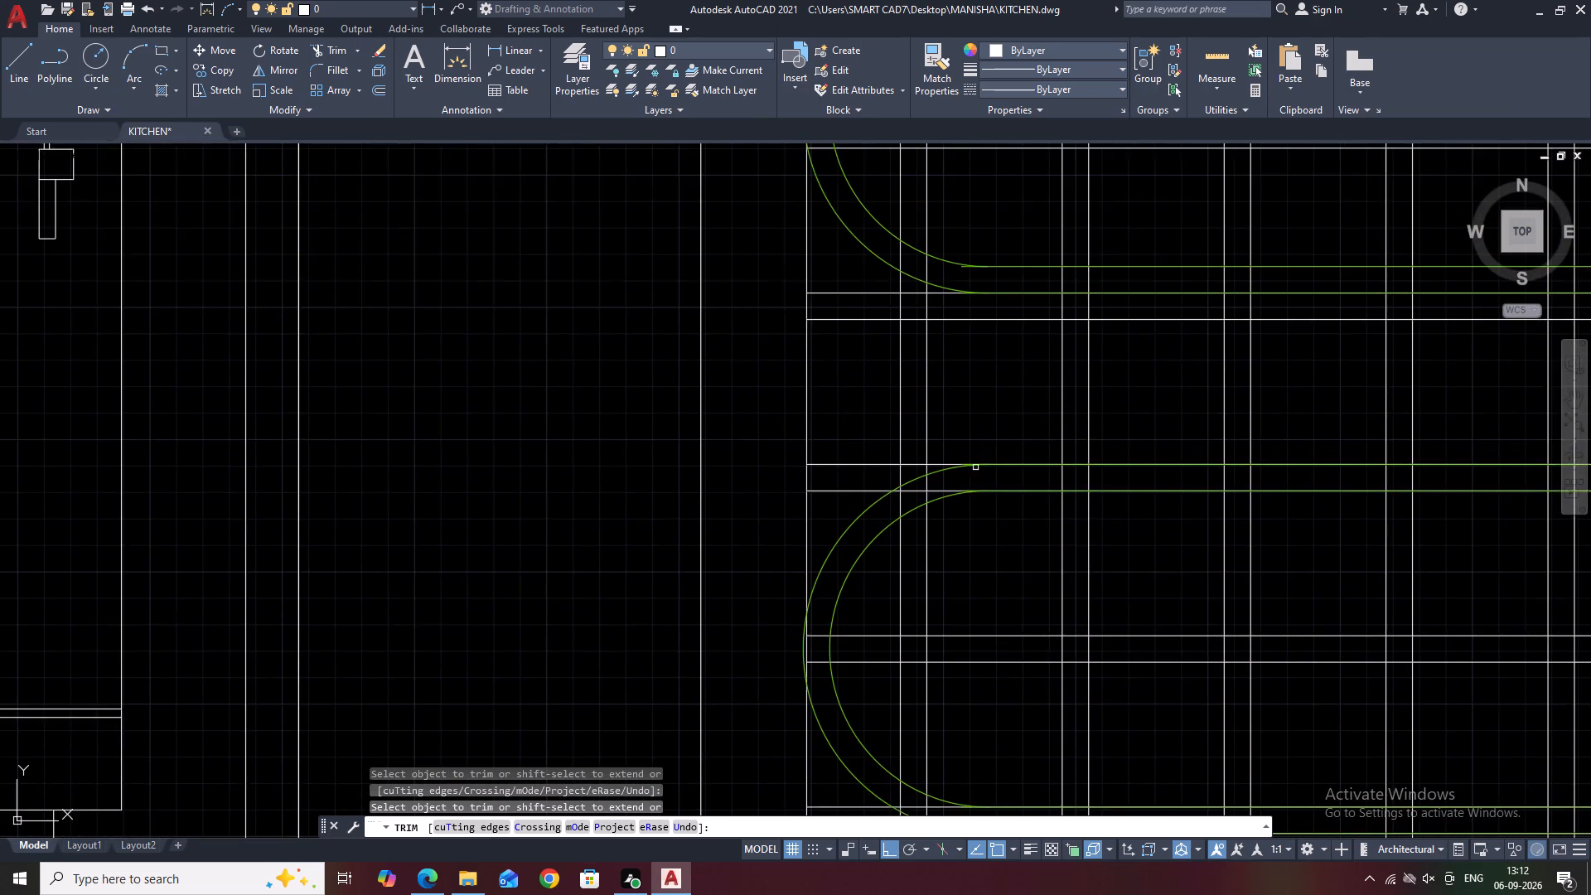
scroll(975, 460, up, 4)
click(932, 503)
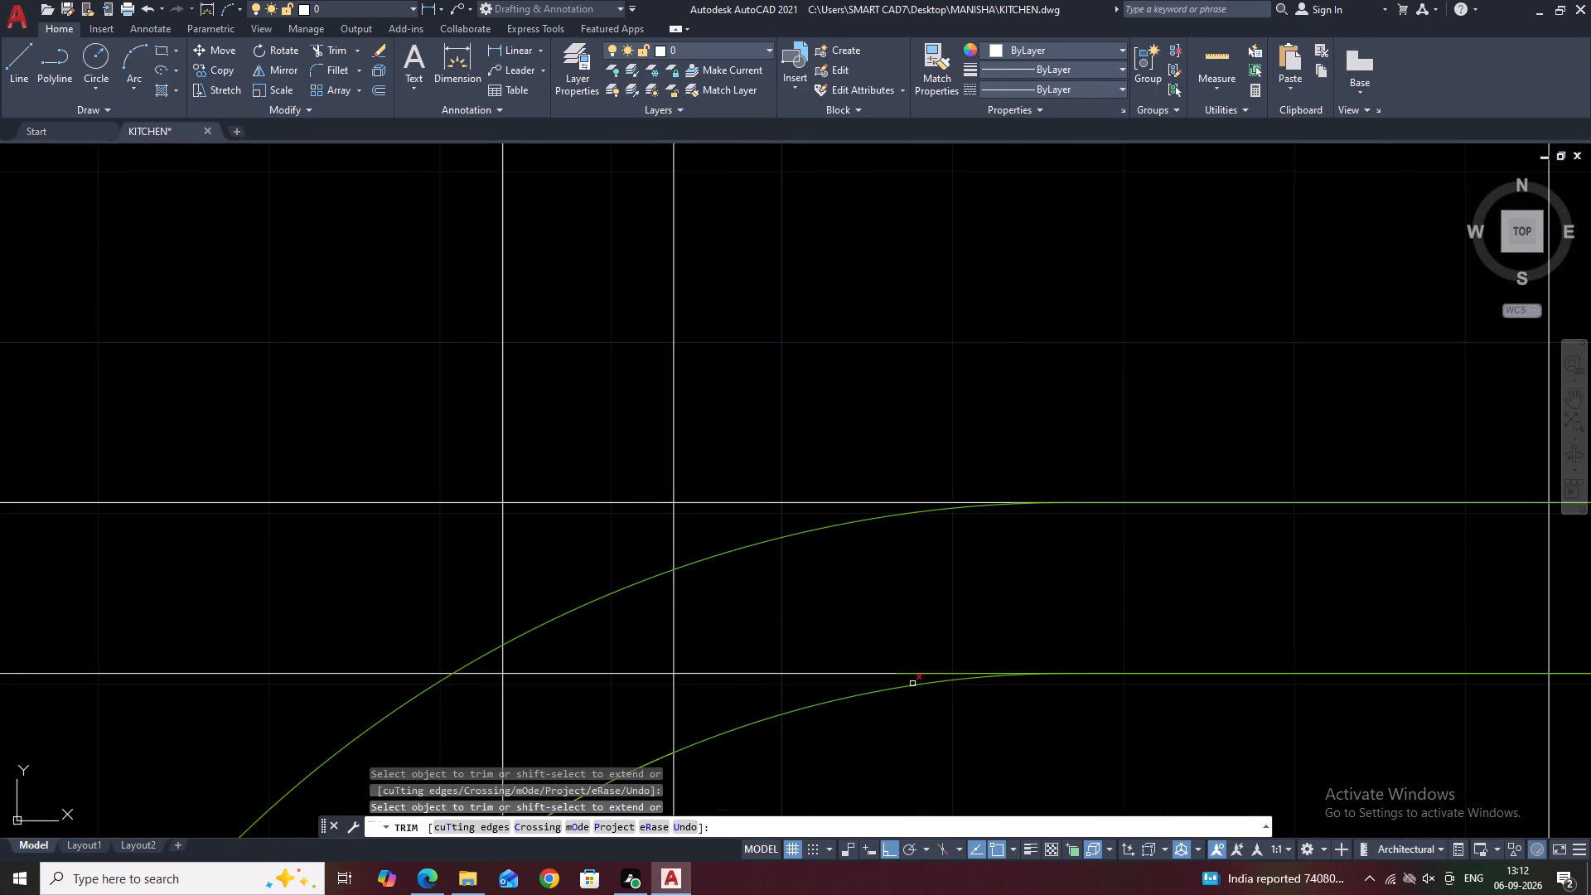
click(916, 675)
Trim the green line ends that overshoot the inner and outer arcs at the bottom of the second green loop from the top.
scroll(928, 626, down, 4)
middle_drag(999, 441, 981, 607)
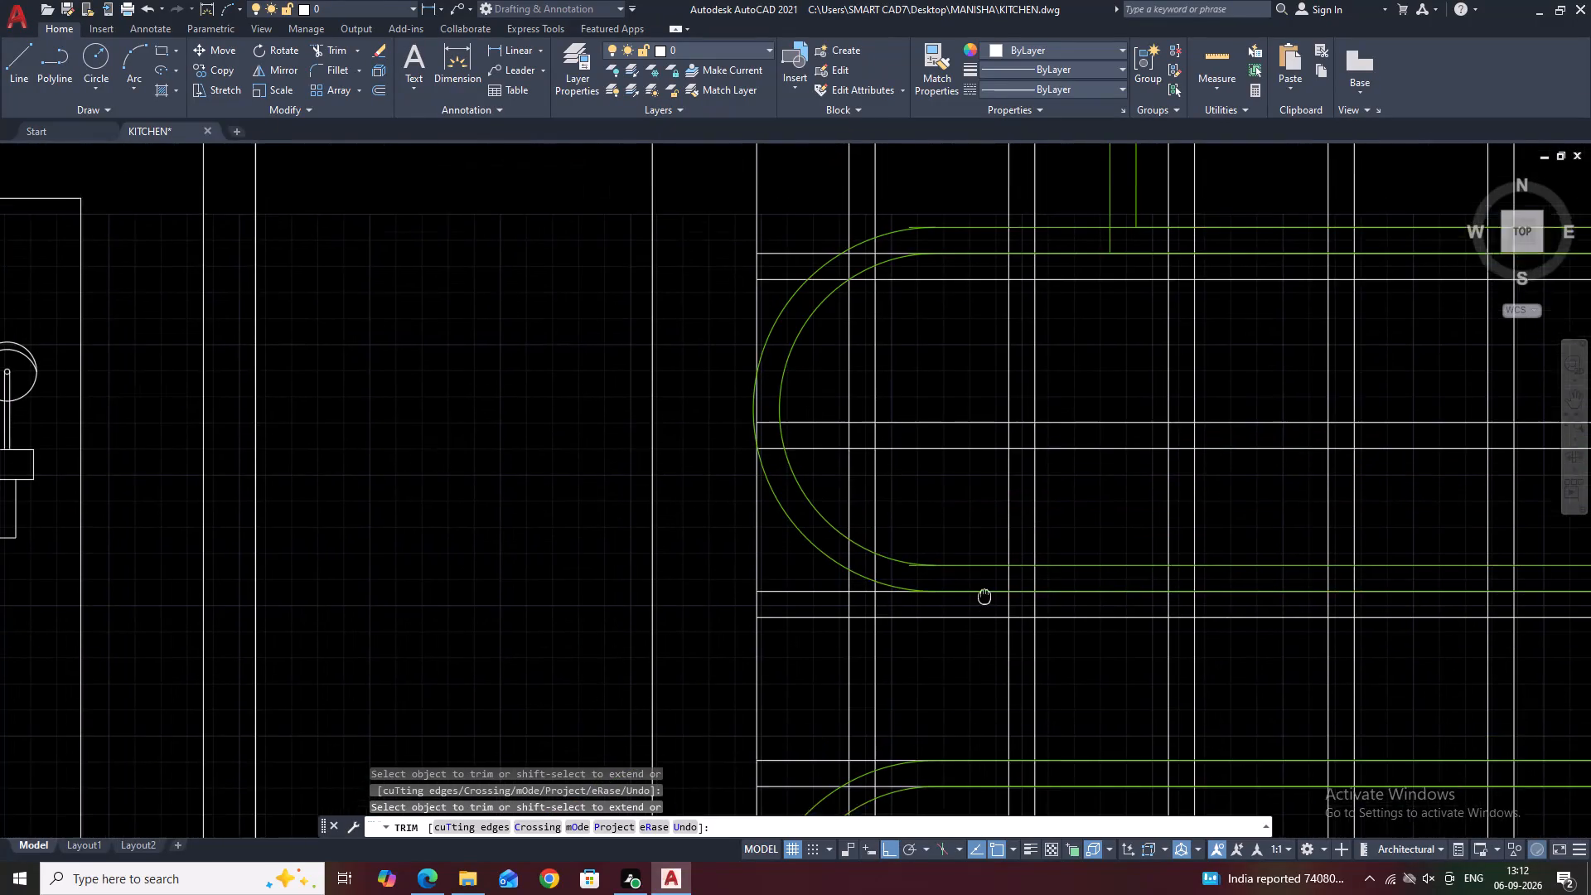
middle_drag(981, 607, 979, 612)
scroll(880, 594, up, 4)
click(945, 556)
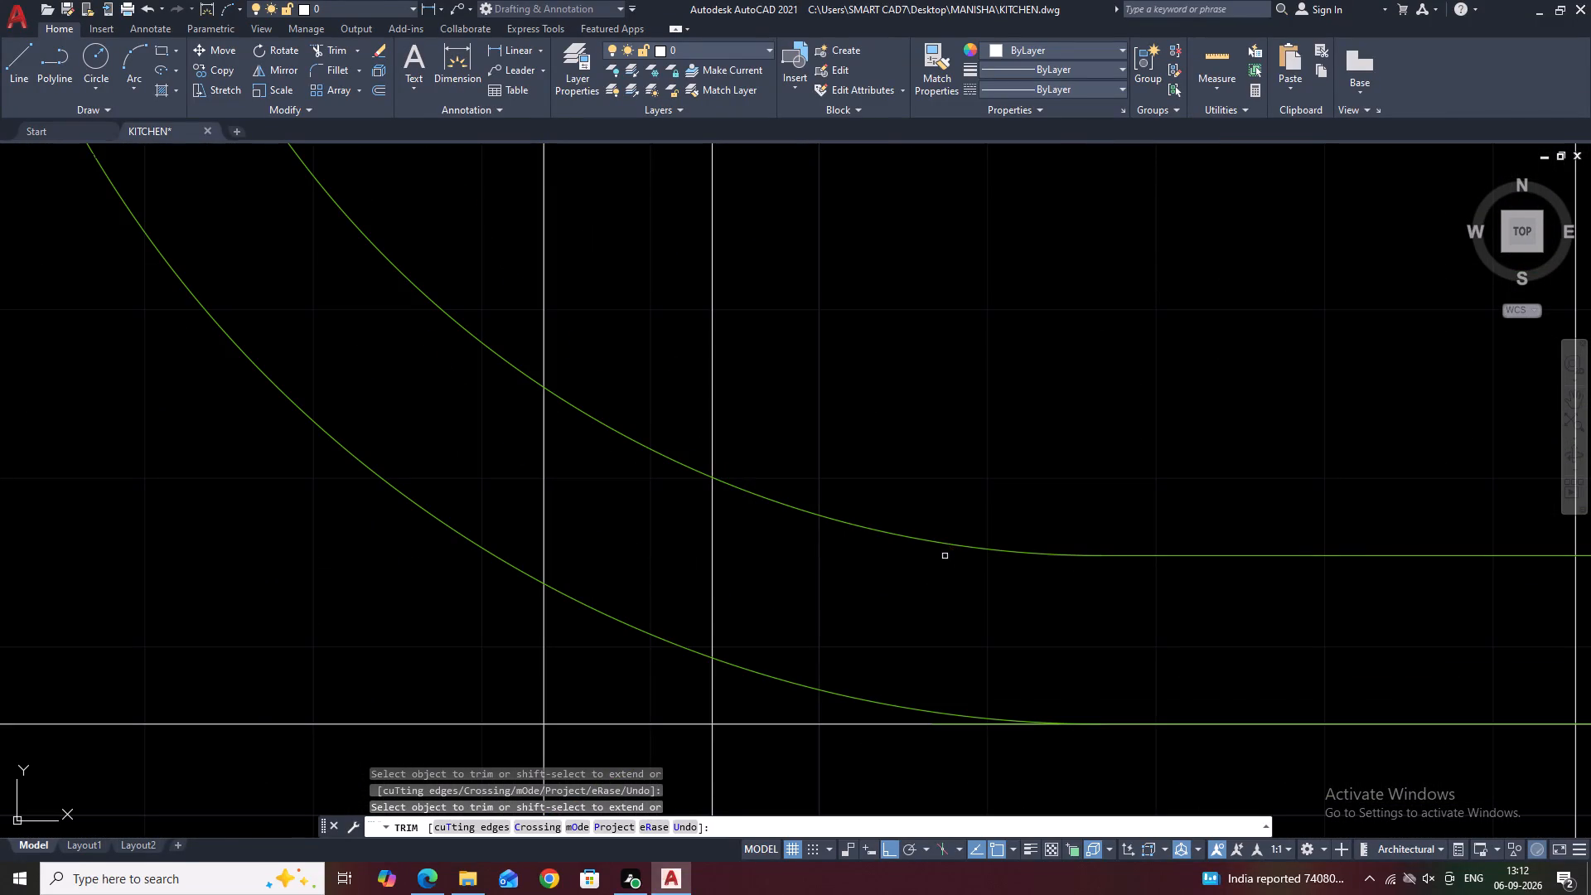
click(945, 727)
Trim the green line ends that overshoot the outer and inner arcs at the top of the second green loop from the top.
scroll(912, 642, down, 3)
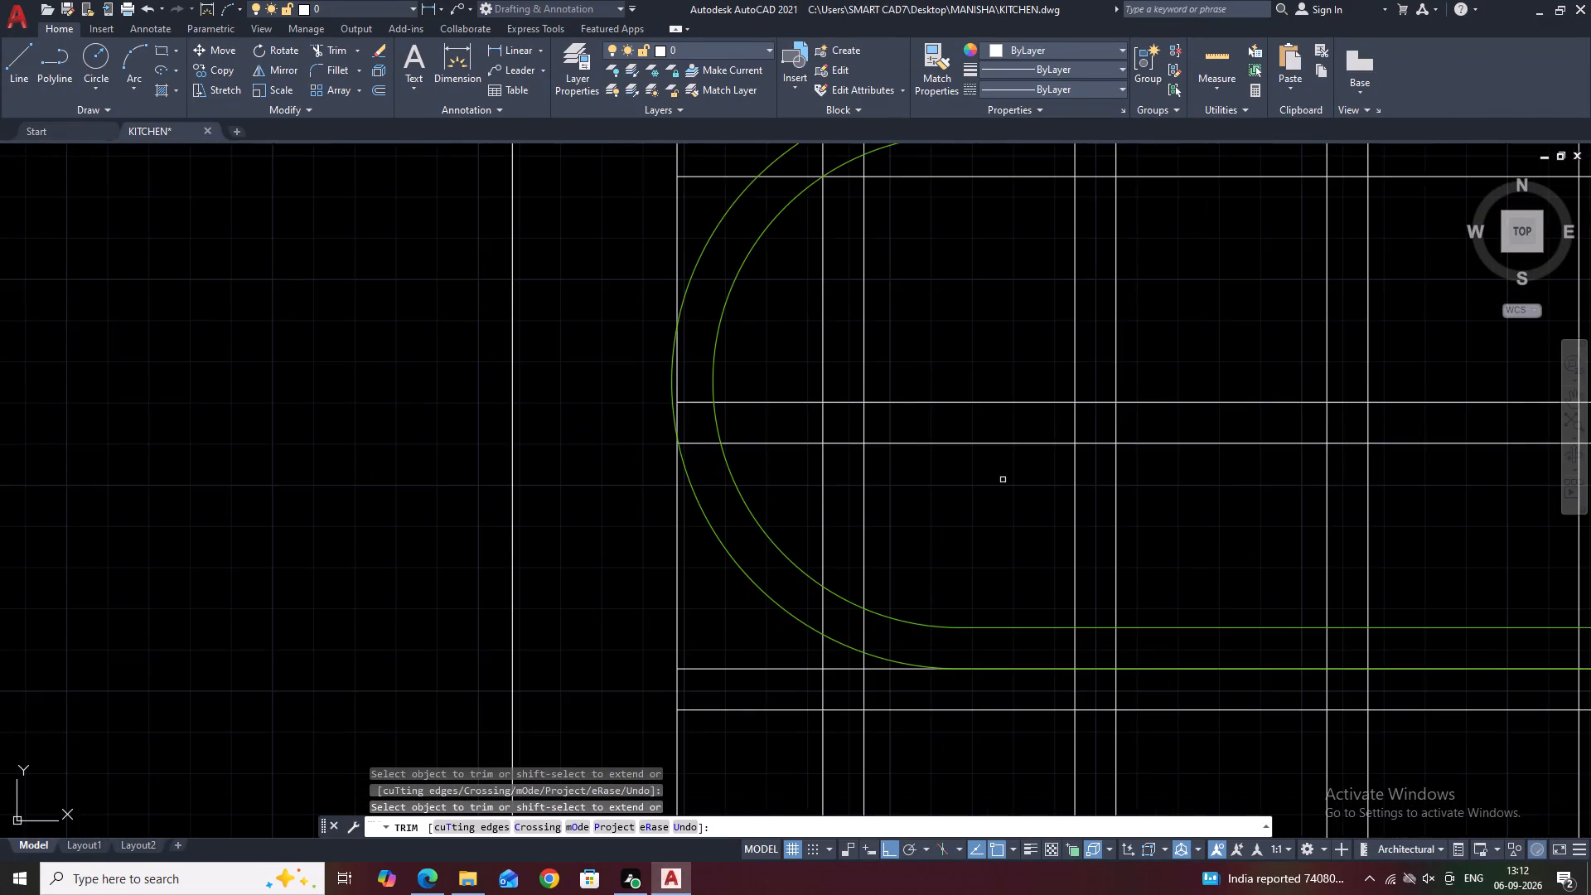
middle_drag(1003, 479, 1021, 709)
middle_drag(1037, 450, 1000, 680)
scroll(941, 538, up, 2)
click(854, 579)
click(848, 583)
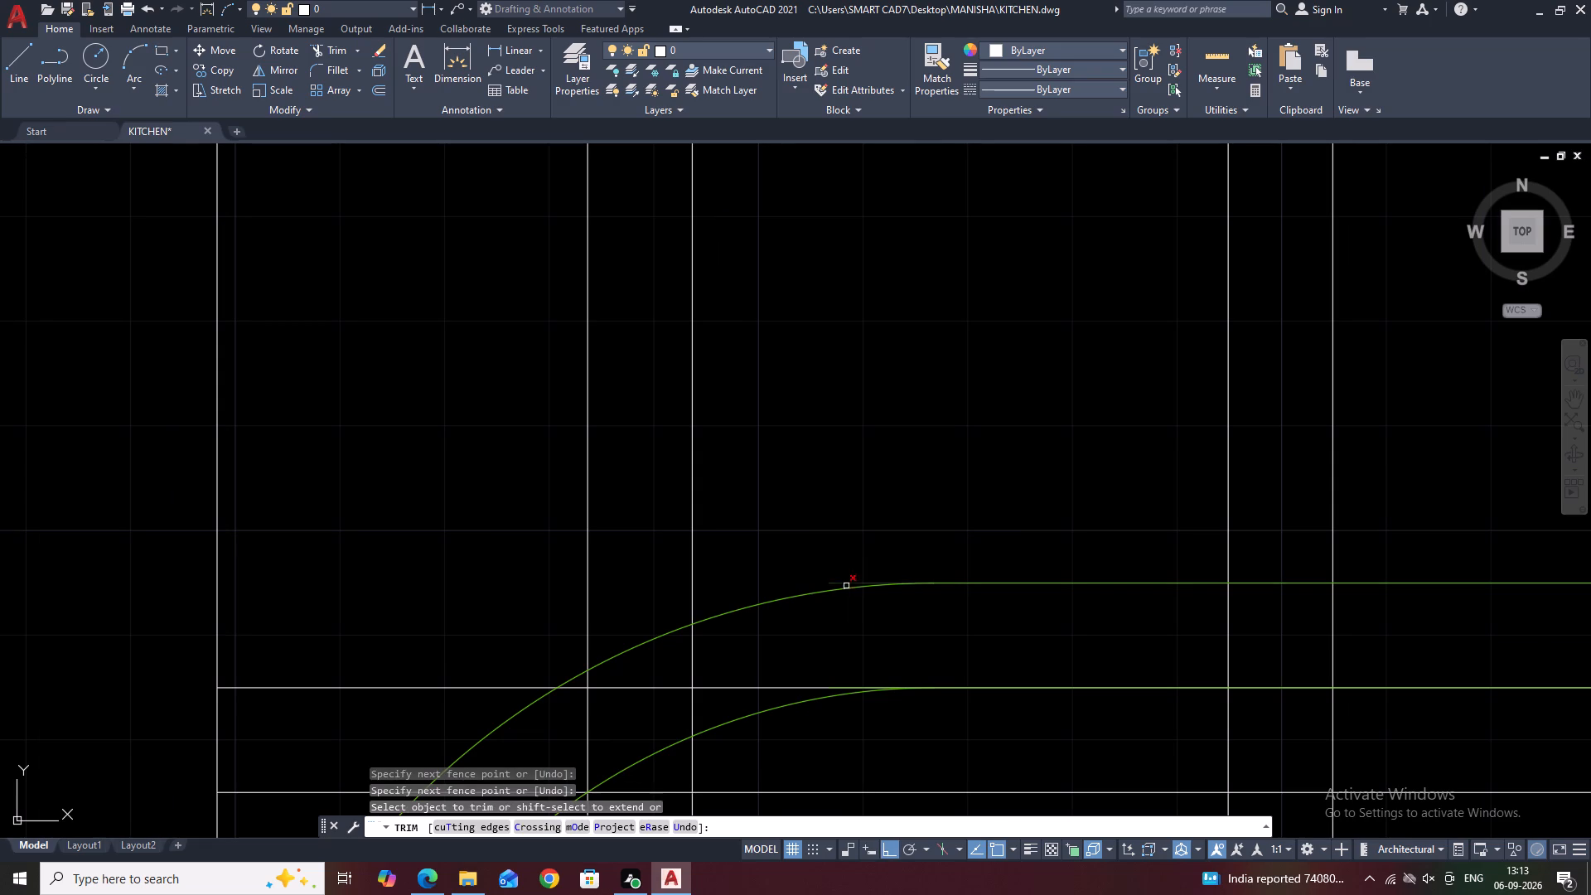
click(841, 584)
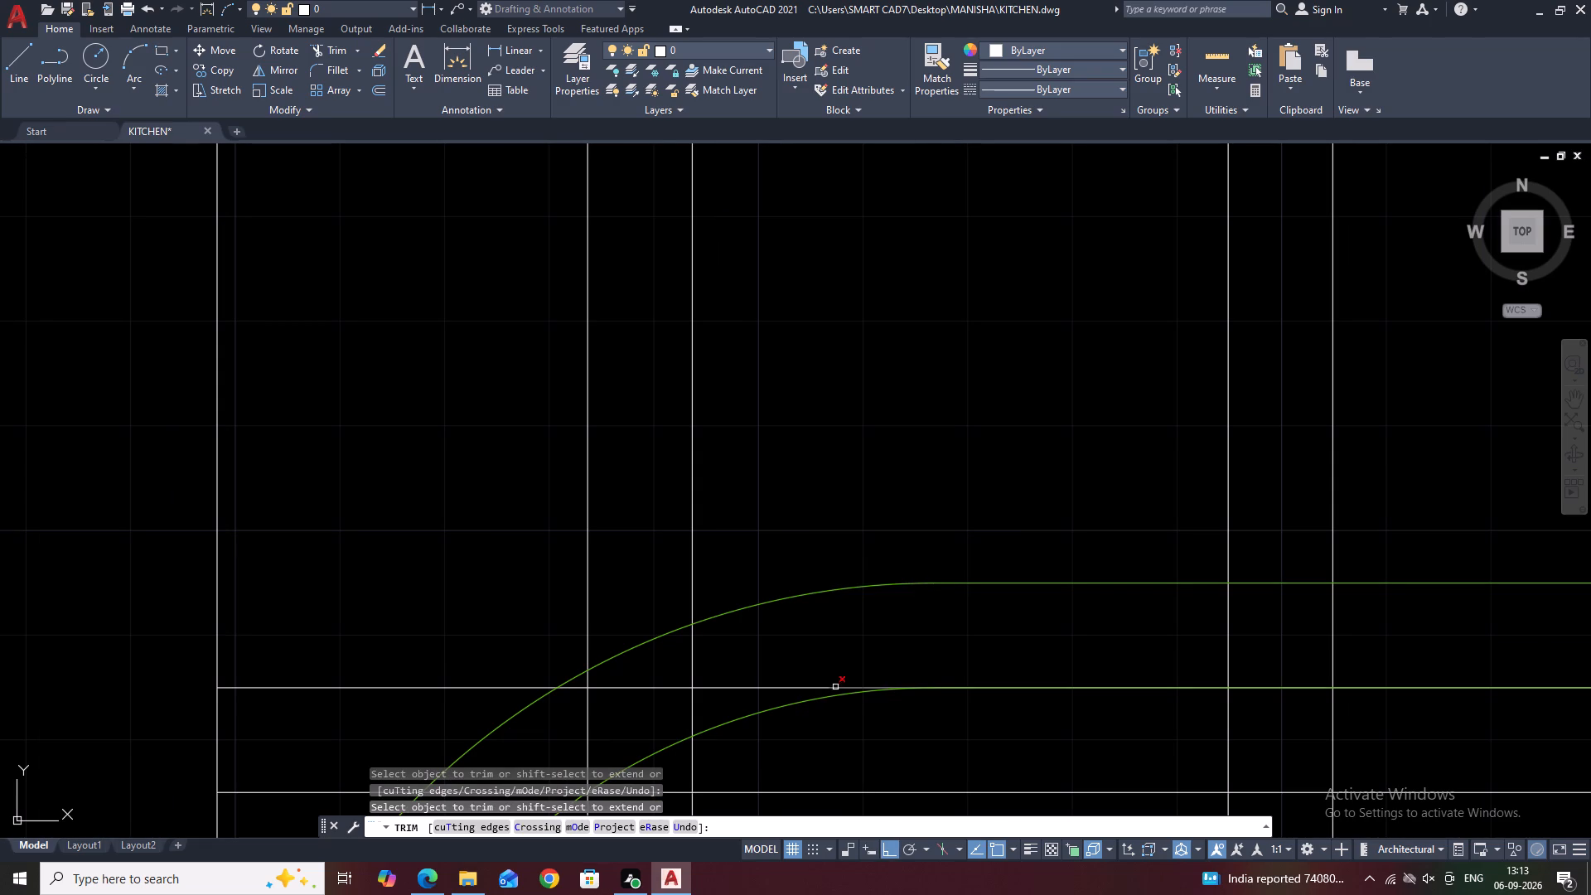
click(836, 687)
Trim the green line ends that overshoot the outer and inner arcs at the bottom of the topmost green loop.
scroll(880, 632, down, 3)
middle_drag(947, 420, 961, 556)
scroll(901, 647, up, 3)
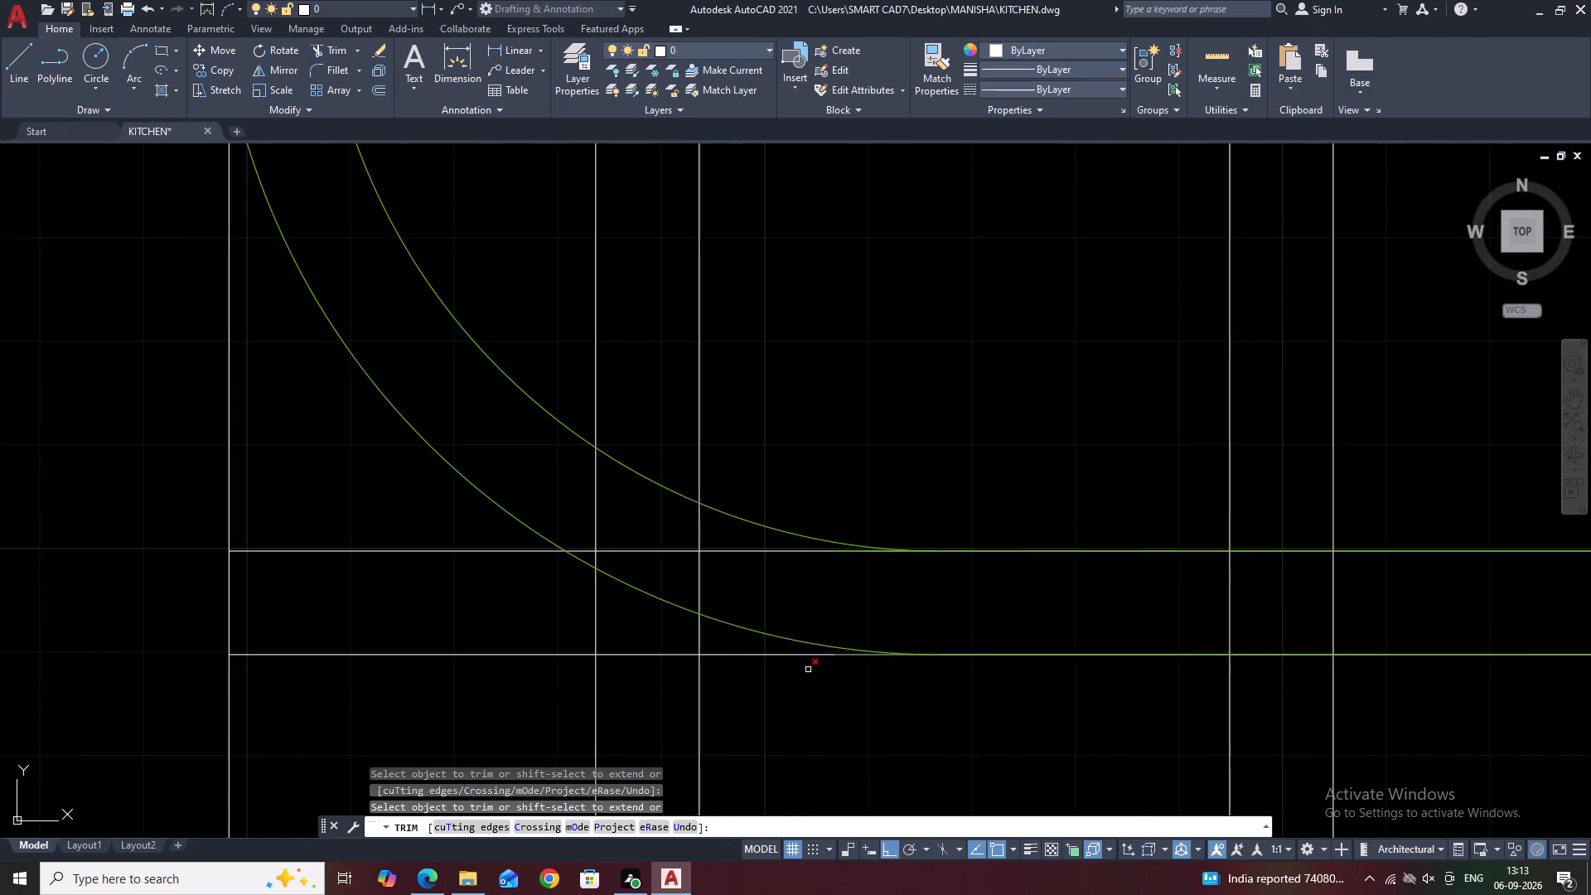
scroll(807, 680, up, 2)
click(889, 617)
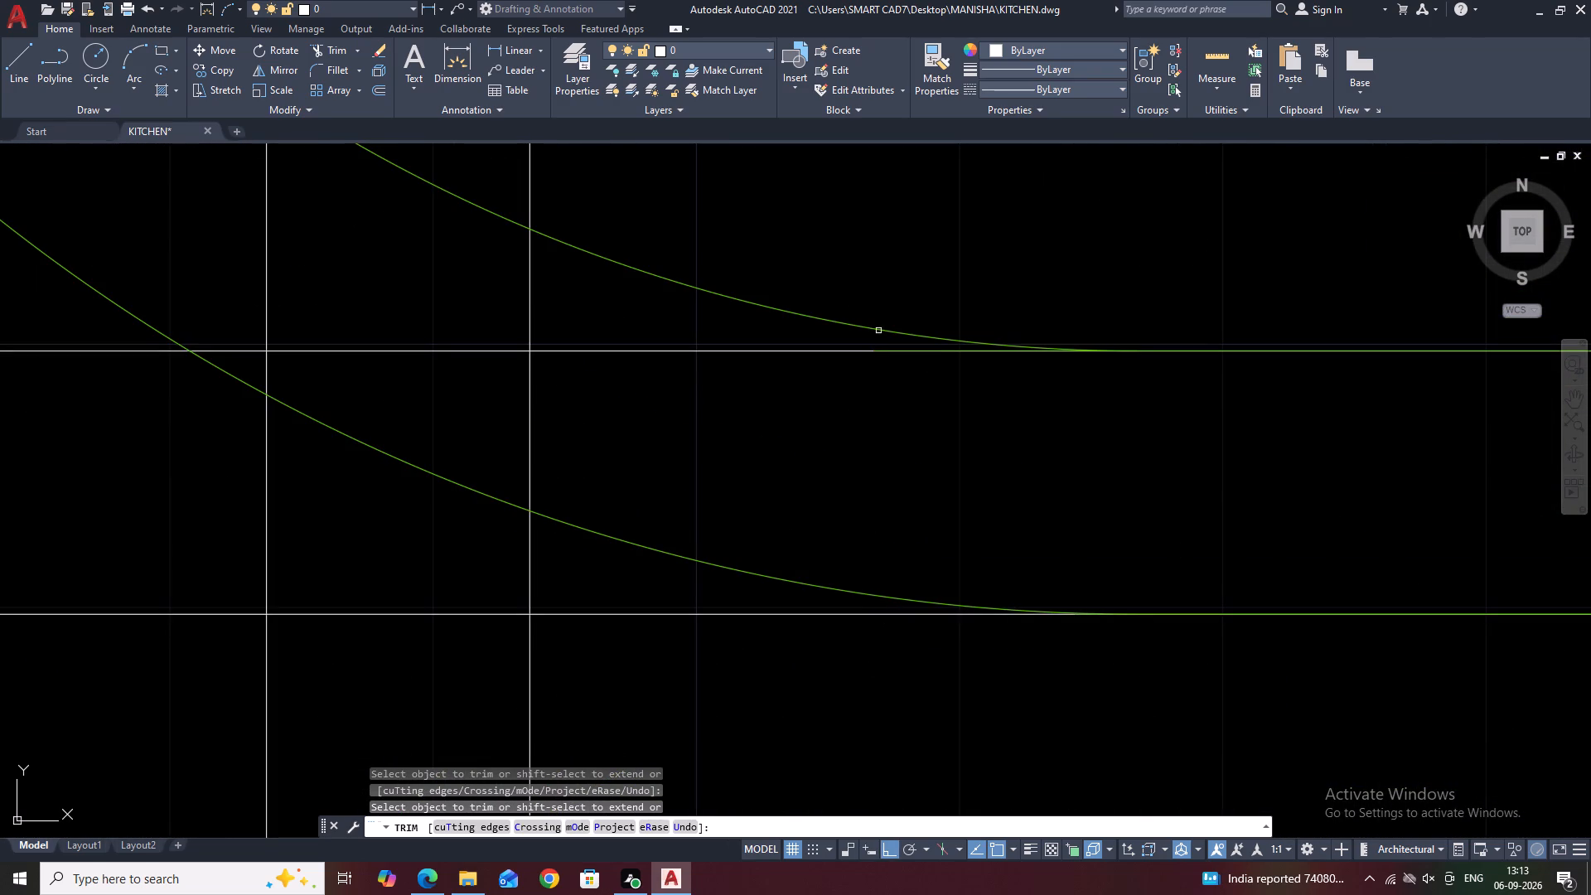
click(880, 351)
Trim the green line ends that overshoot the inner and outer arcs at the top of the topmost green loop, and end trimming.
scroll(843, 507, down, 6)
middle_drag(935, 251, 931, 423)
scroll(883, 497, up, 3)
scroll(879, 423, up, 3)
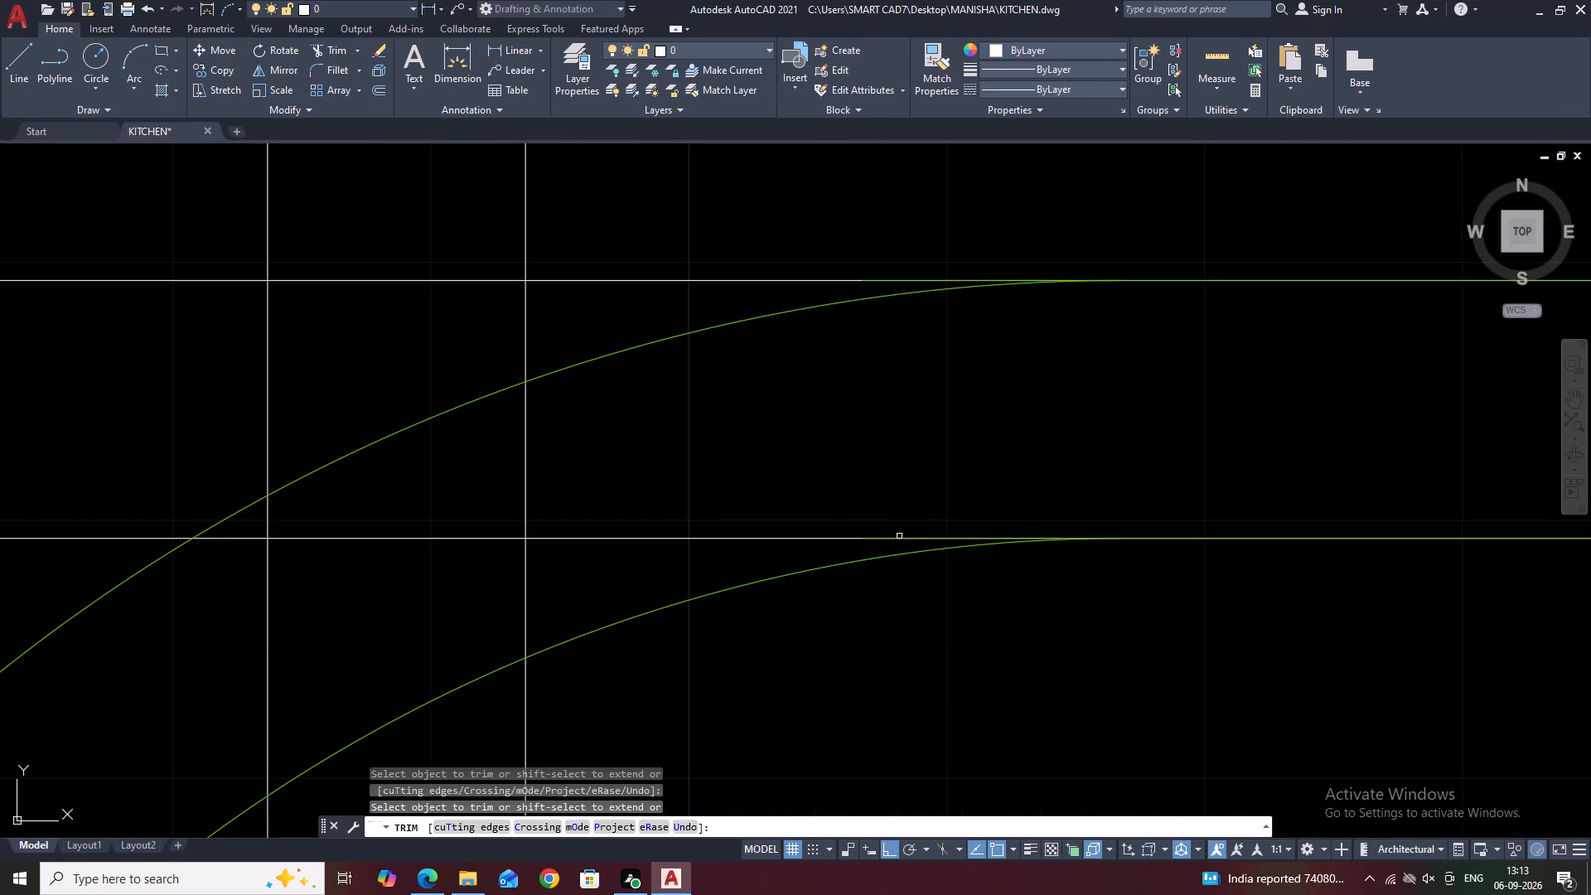
click(899, 536)
middle_drag(921, 380, 936, 548)
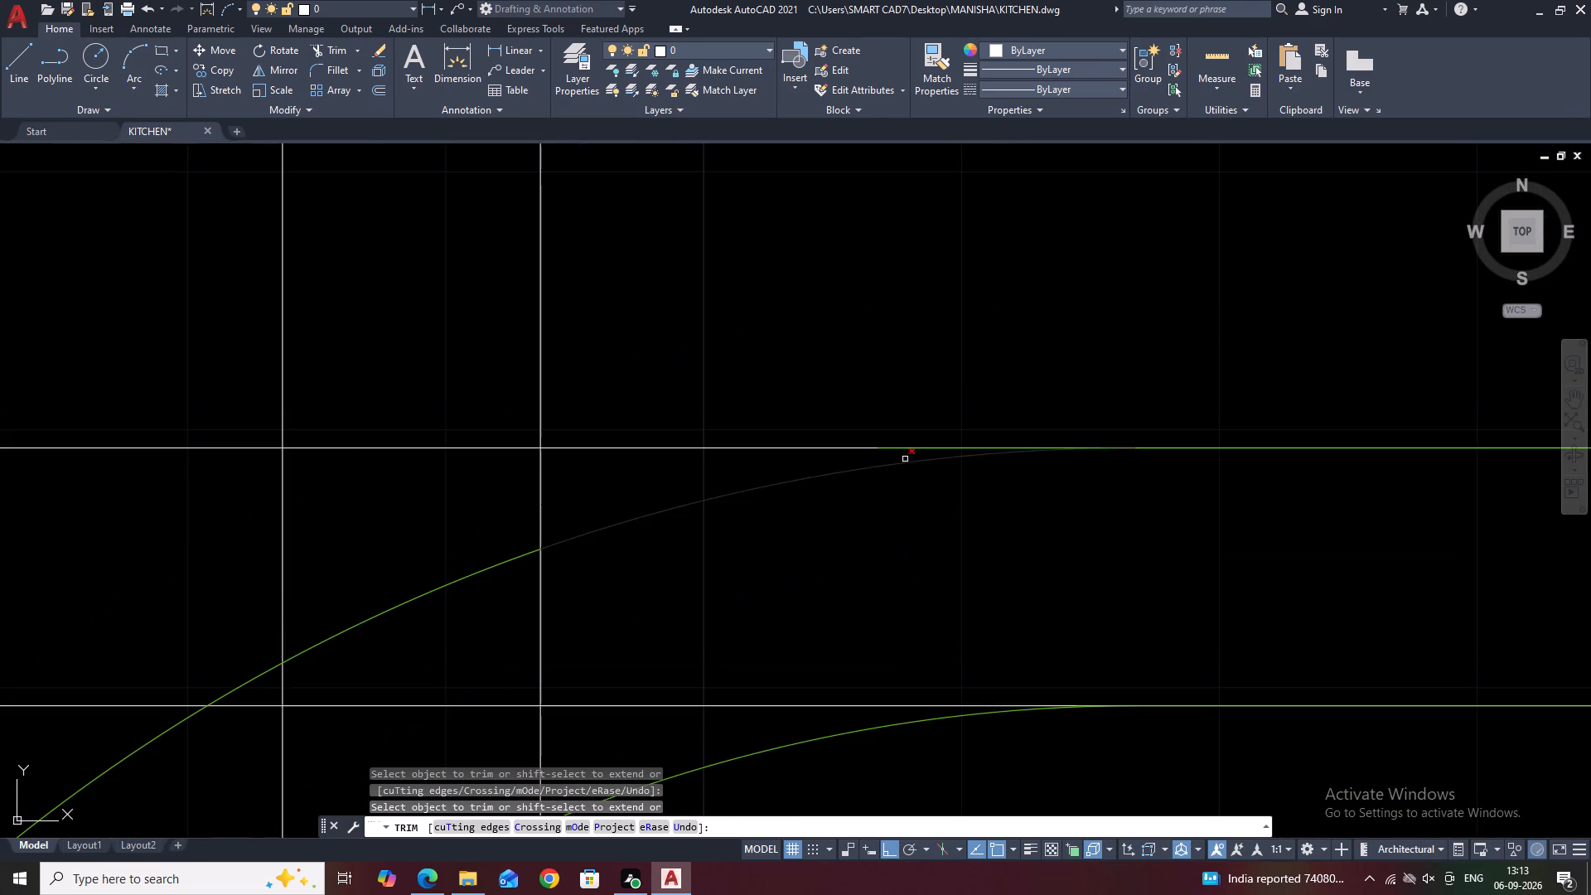
click(907, 448)
scroll(696, 506, down, 4)
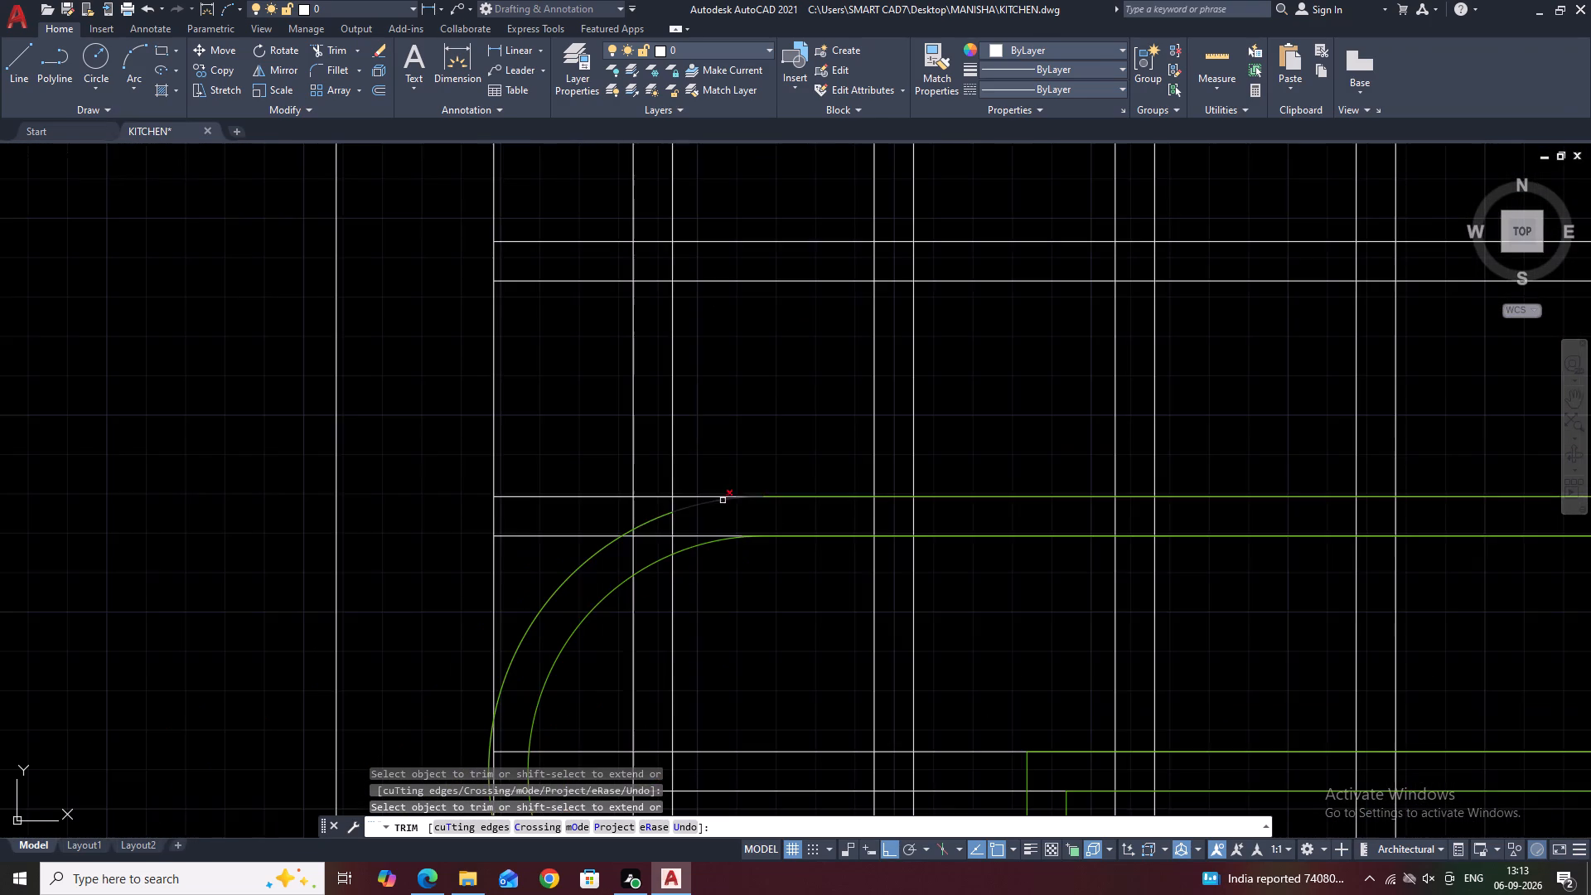
middle_drag(887, 298, 937, 637)
scroll(950, 590, down, 2)
middle_drag(1032, 388, 936, 311)
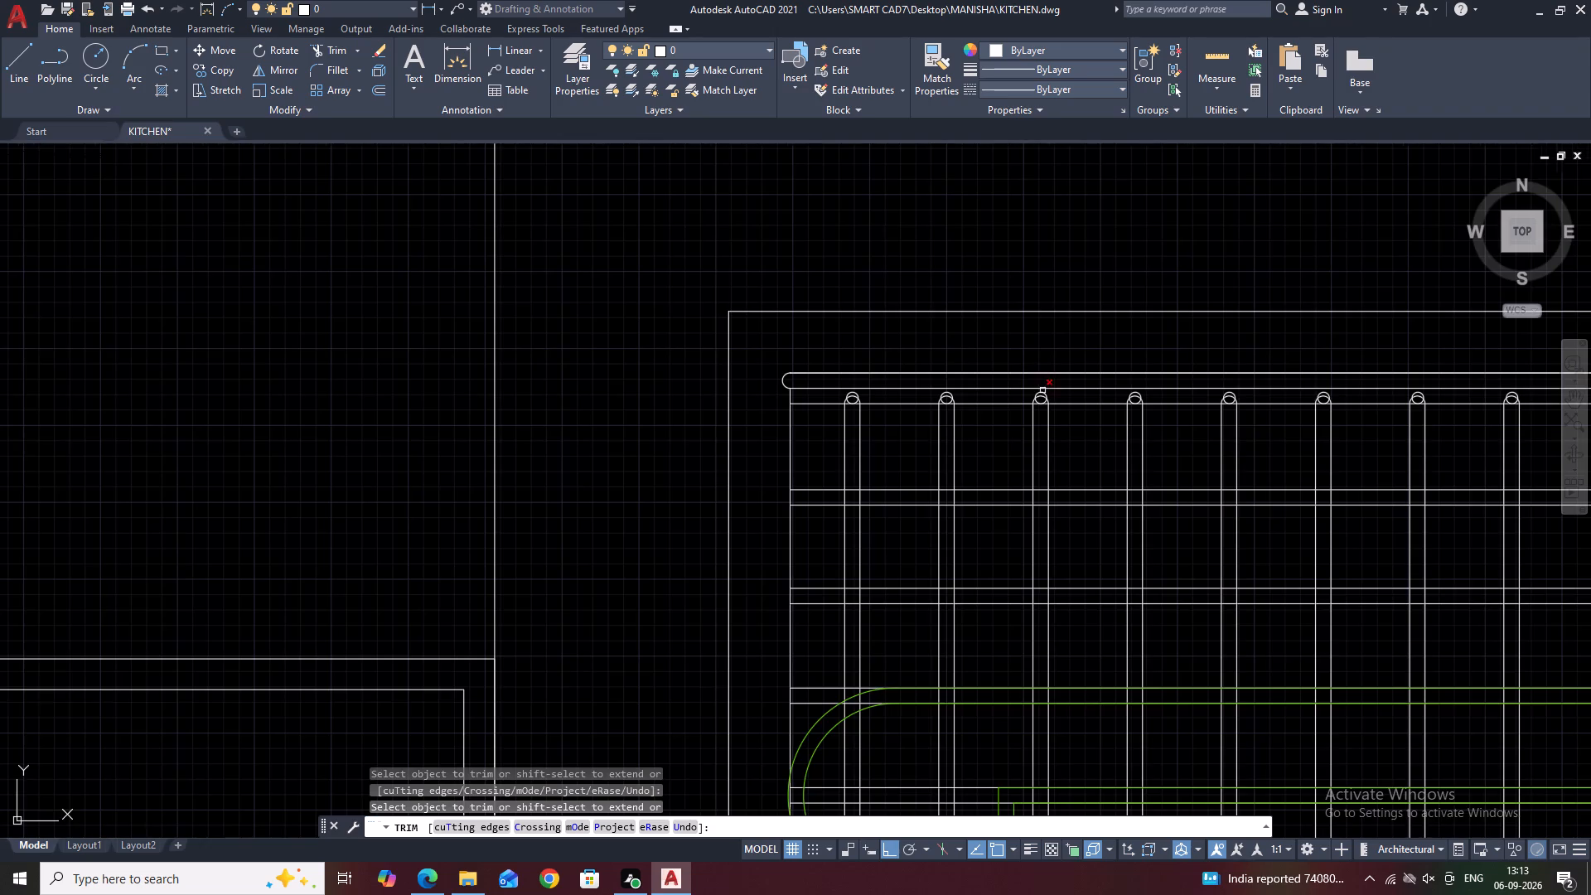
middle_drag(936, 311, 894, 279)
right_click(941, 206)
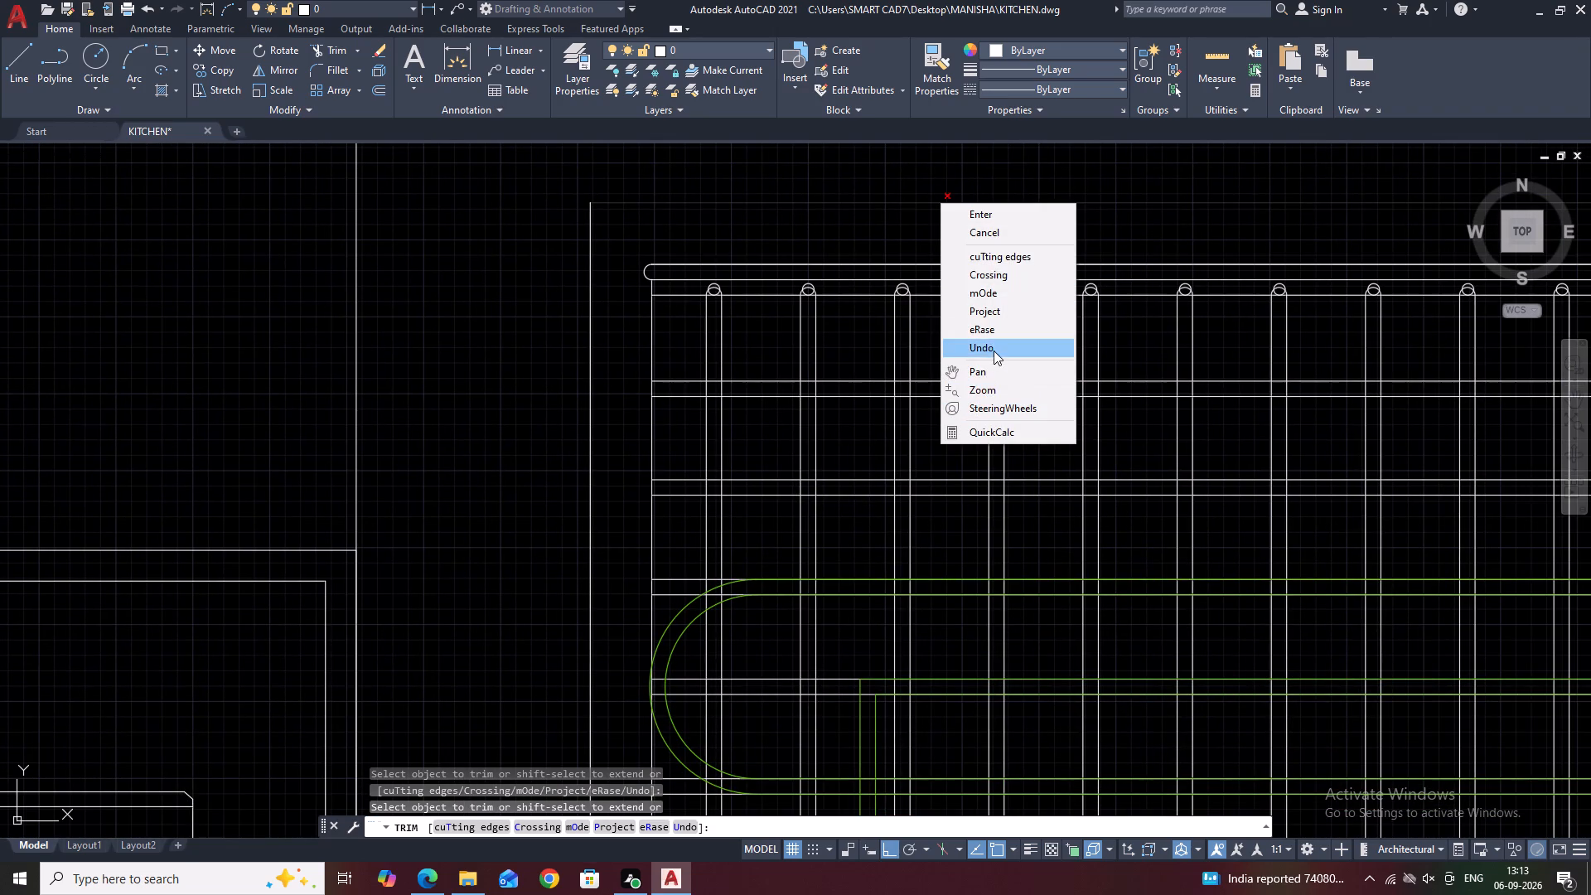
click(1002, 230)
Trace the upper half of the lowest green loop's inner end arc with a four-segment polyline.
scroll(742, 361, down, 4)
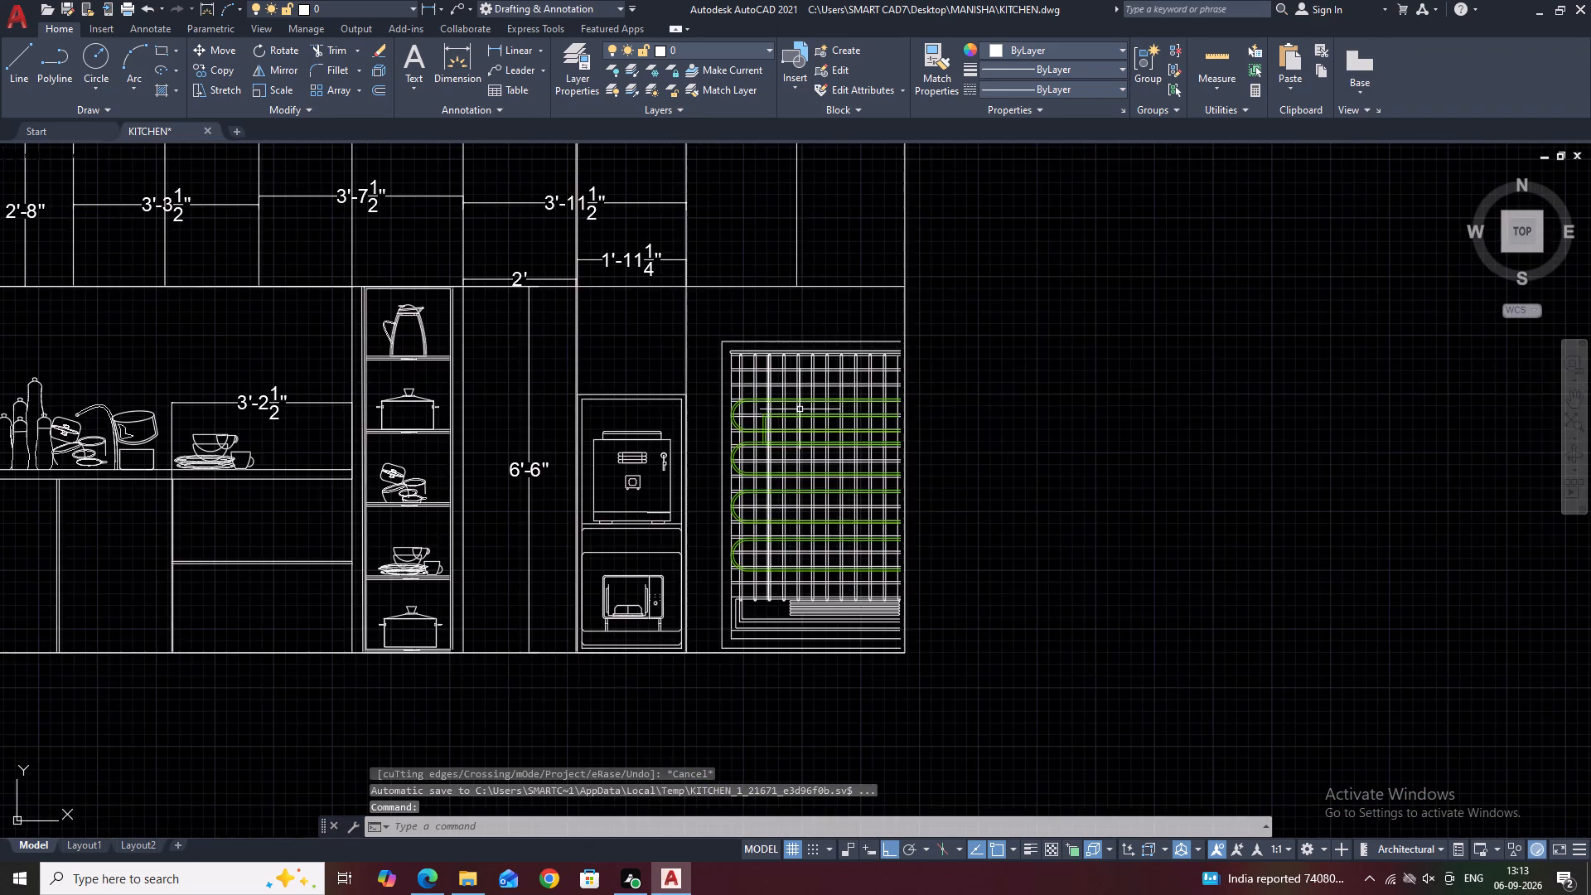
middle_drag(910, 477, 1000, 363)
scroll(786, 442, up, 3)
scroll(926, 417, up, 3)
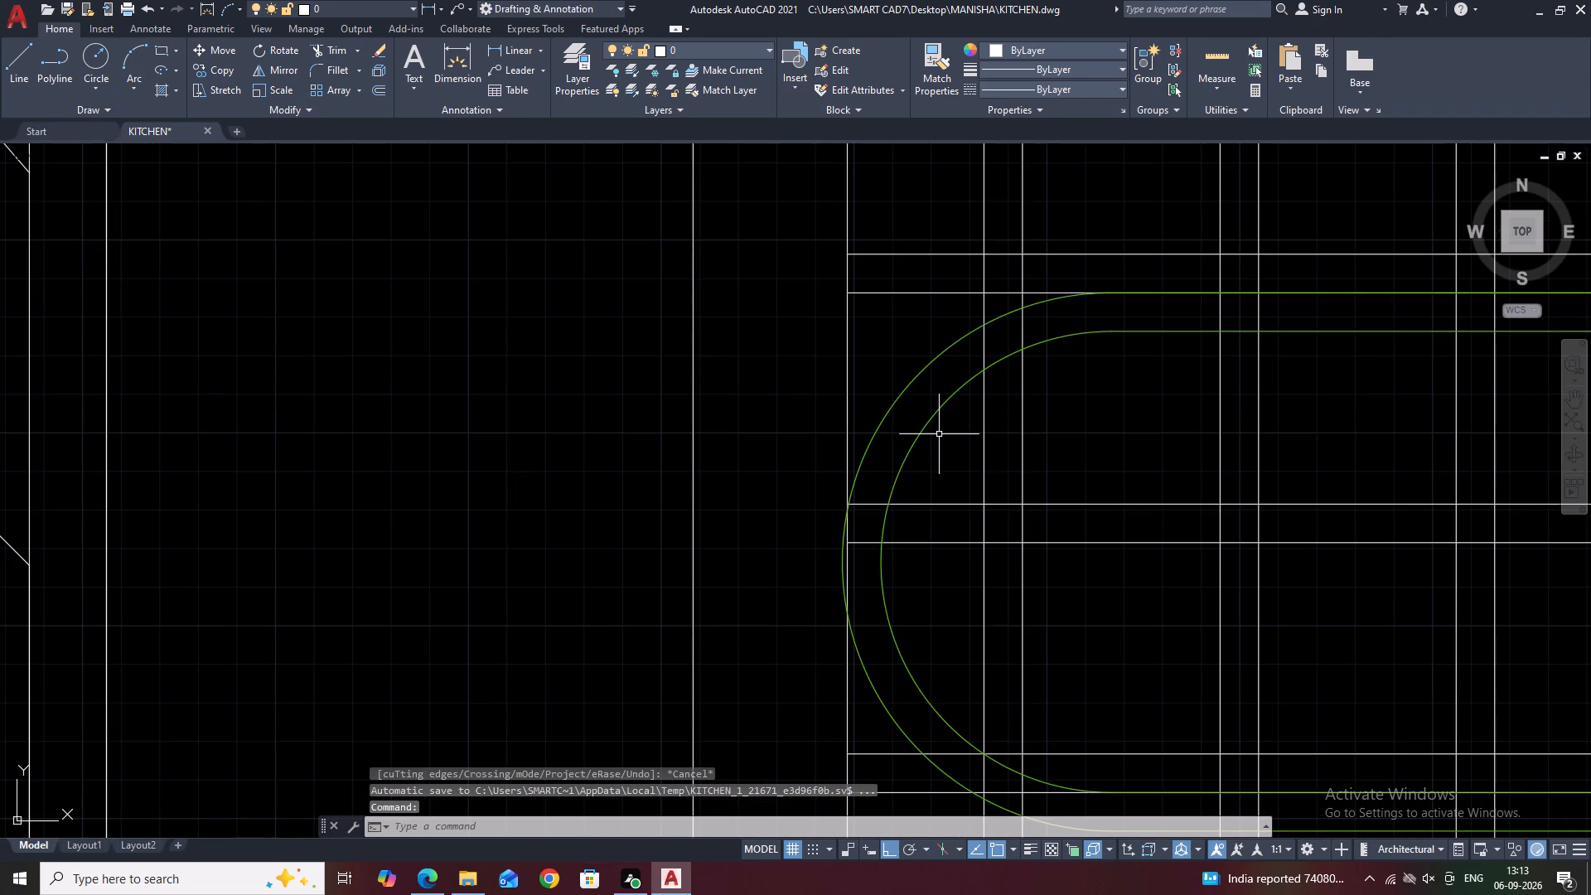
middle_drag(974, 431, 955, 477)
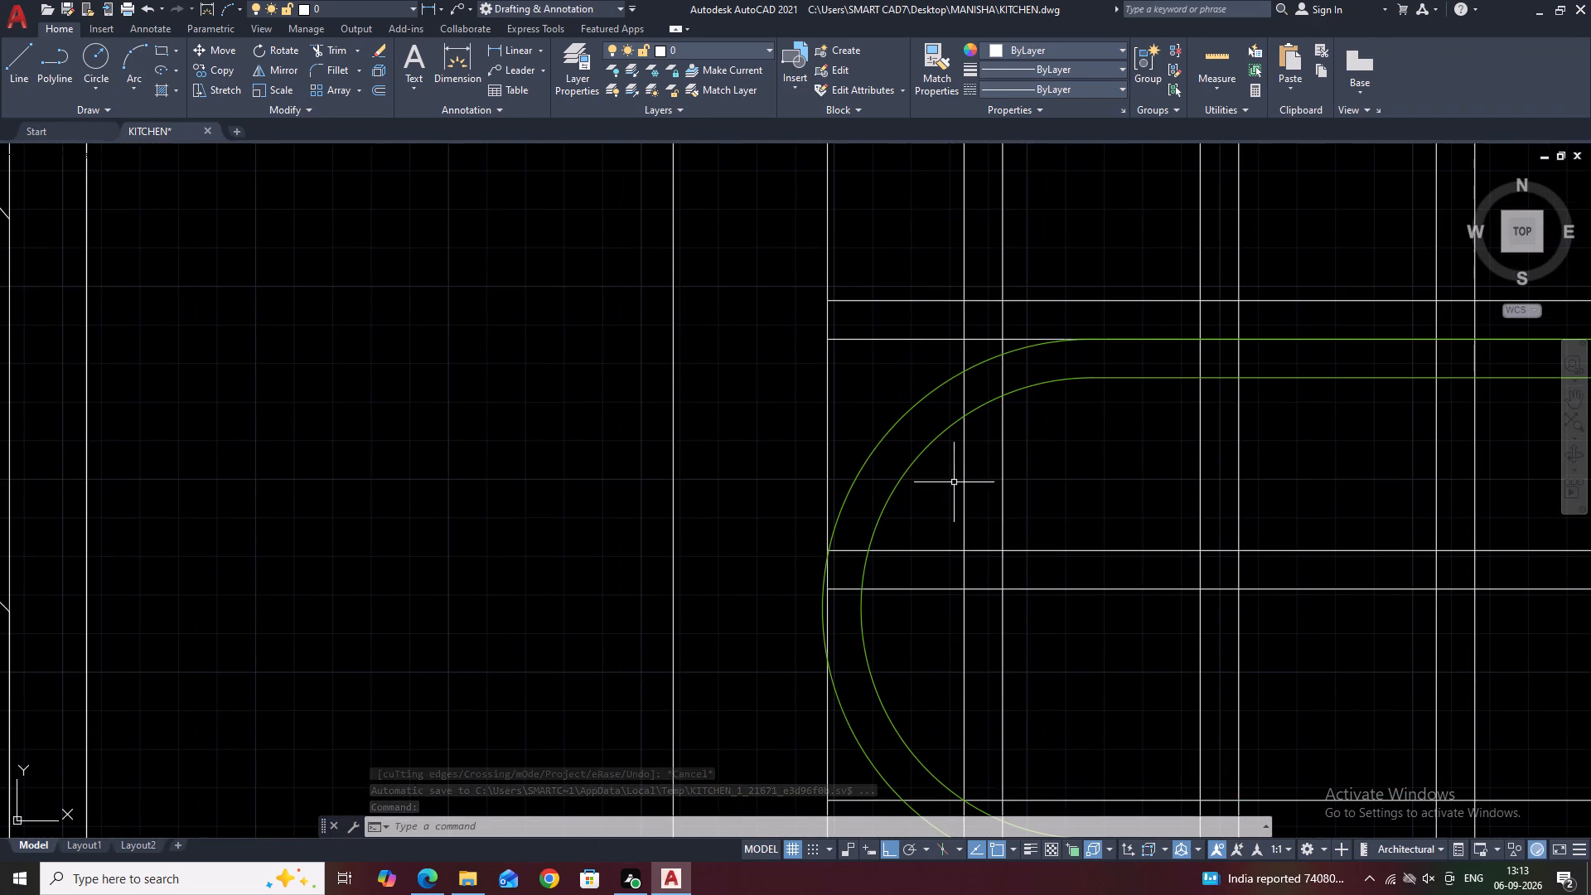
key(p)
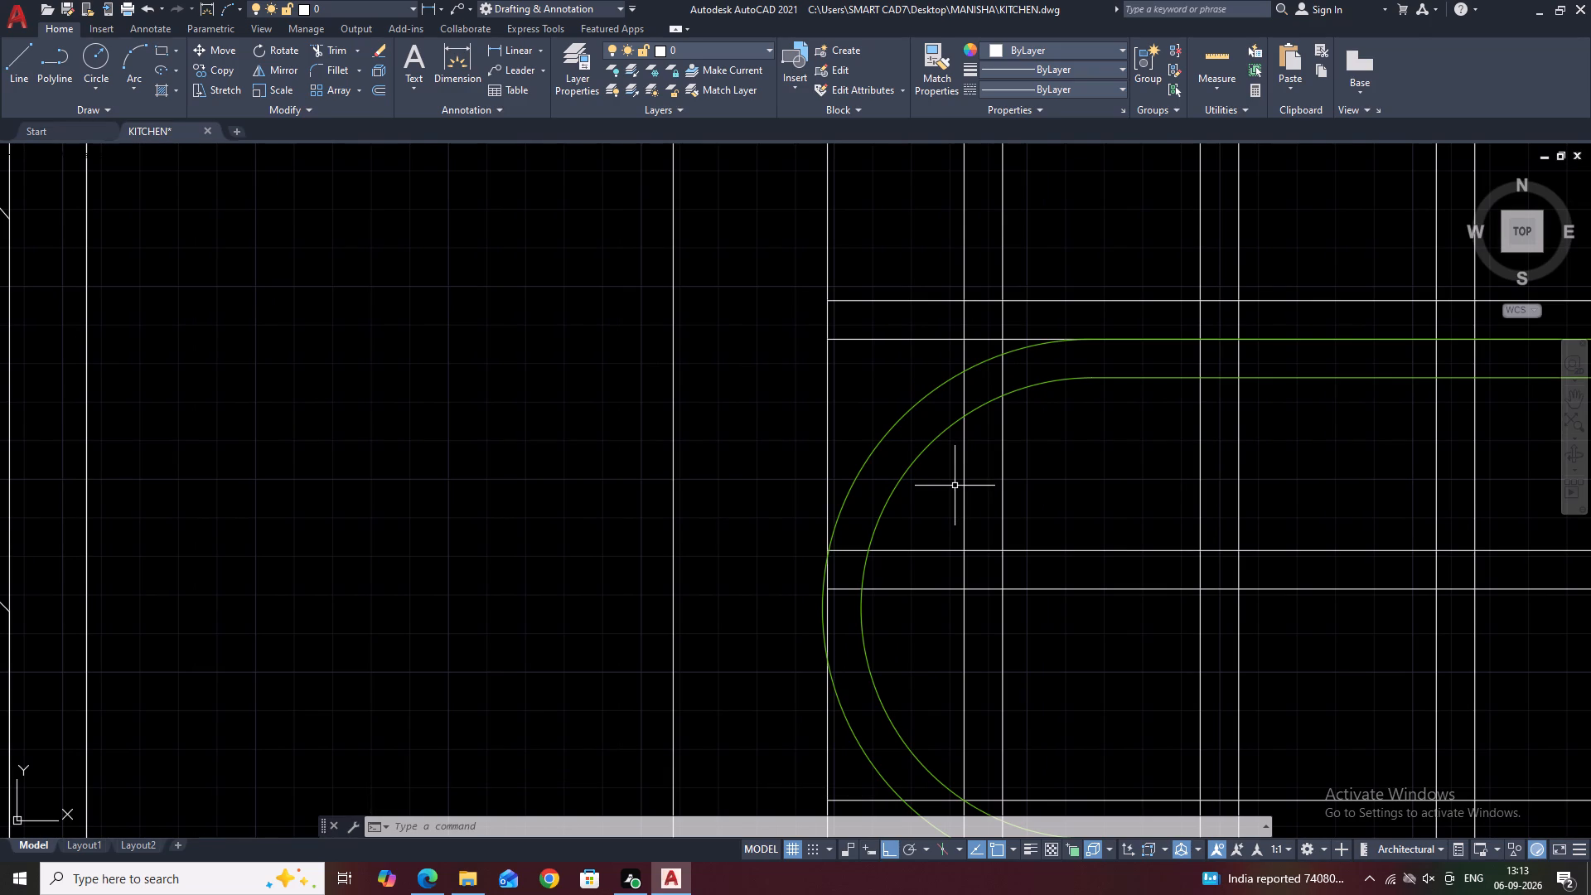
key(l)
key(space)
click(1075, 375)
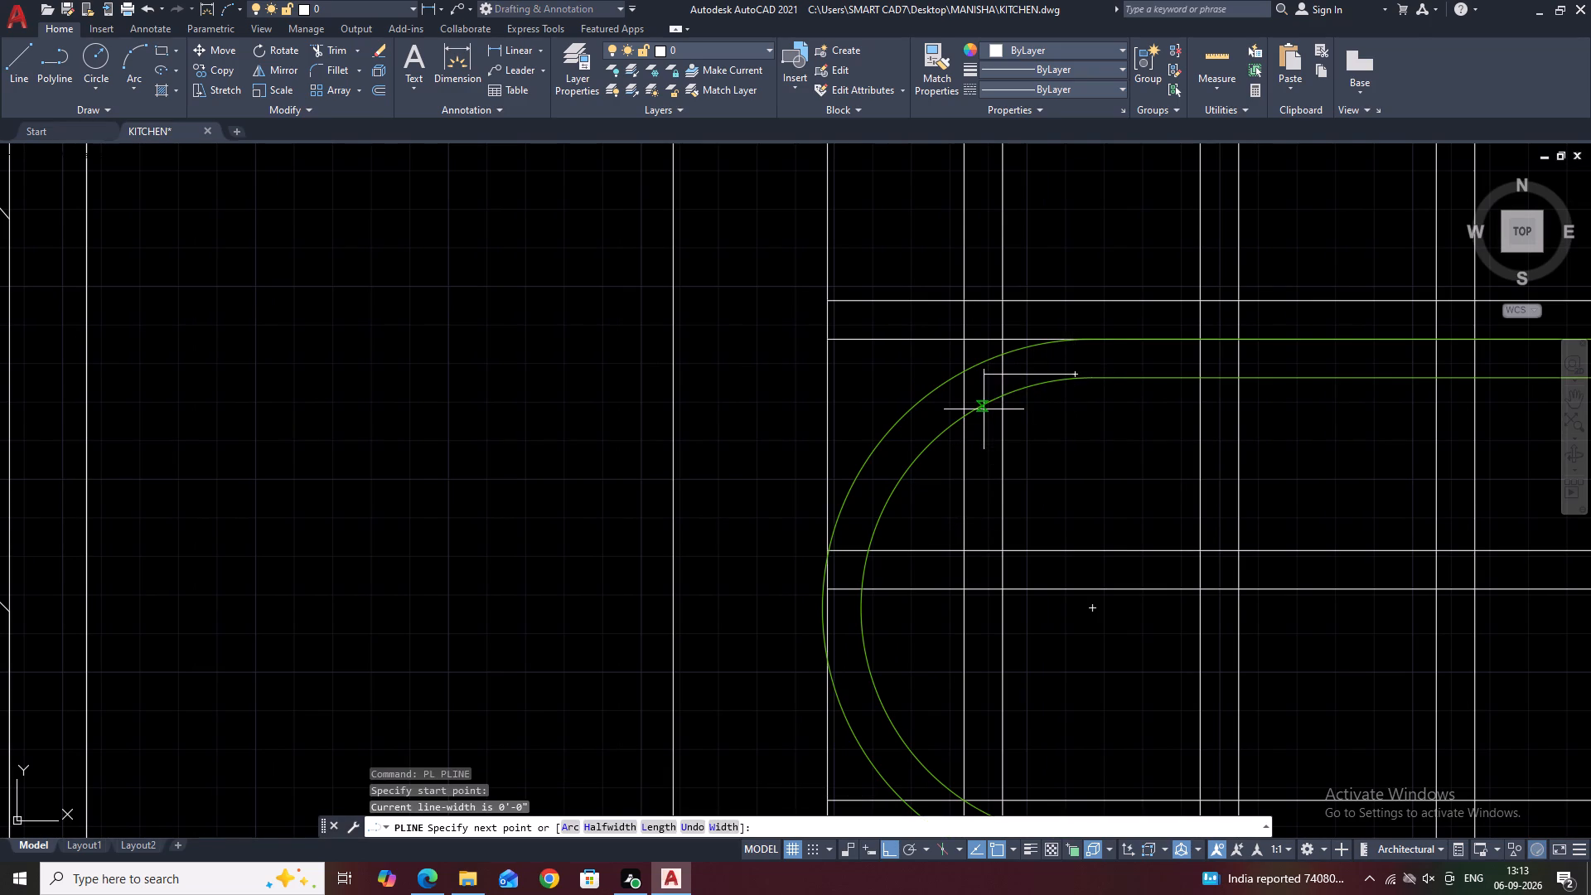
click(984, 409)
click(943, 440)
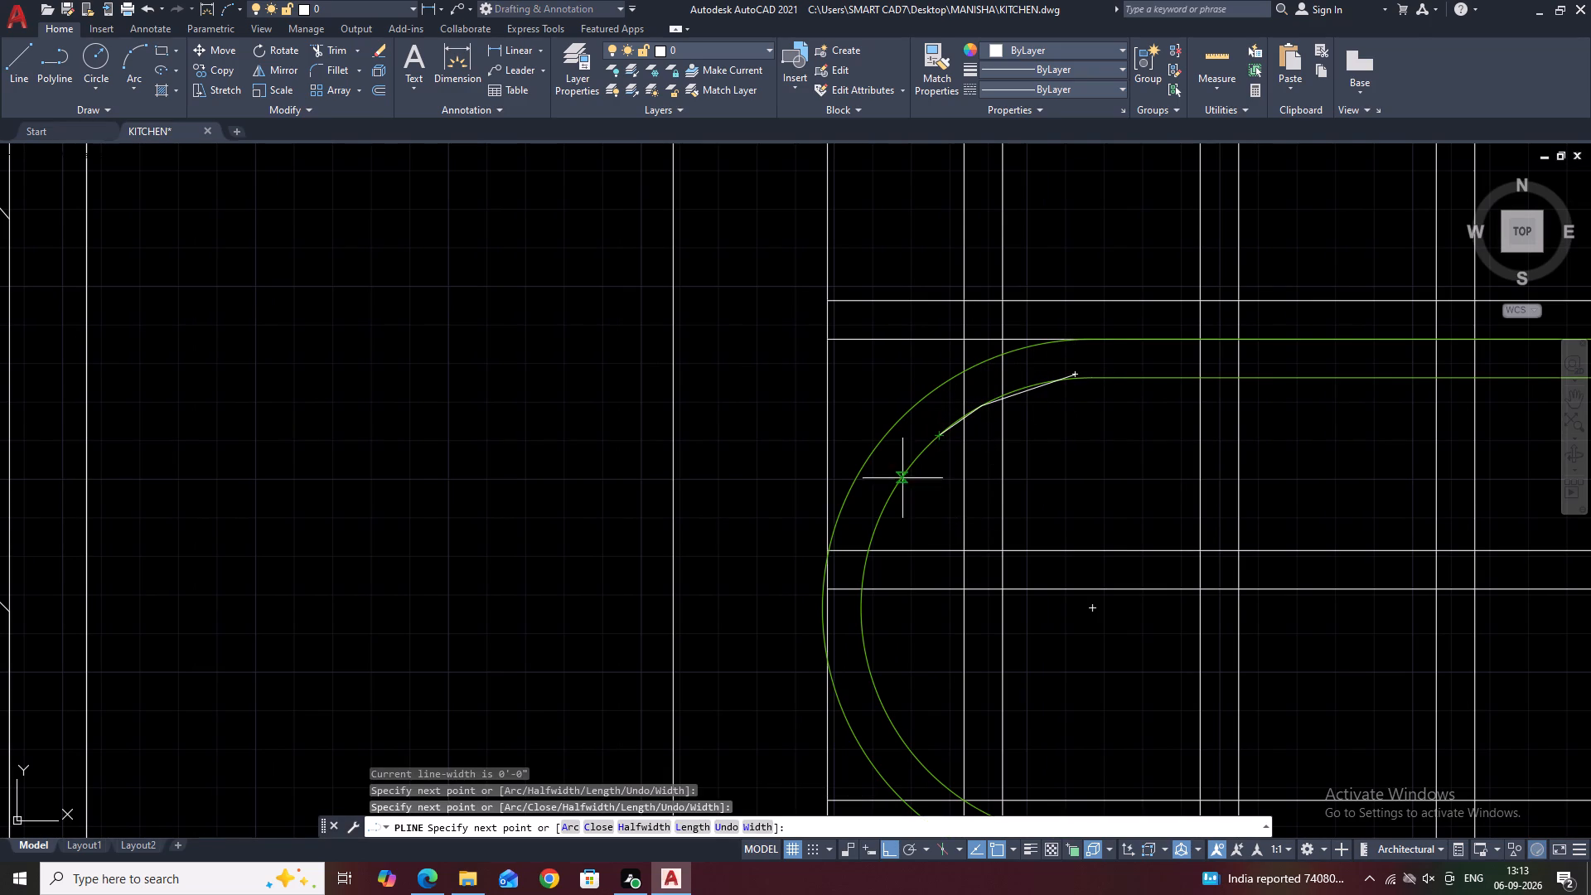
click(896, 497)
click(857, 574)
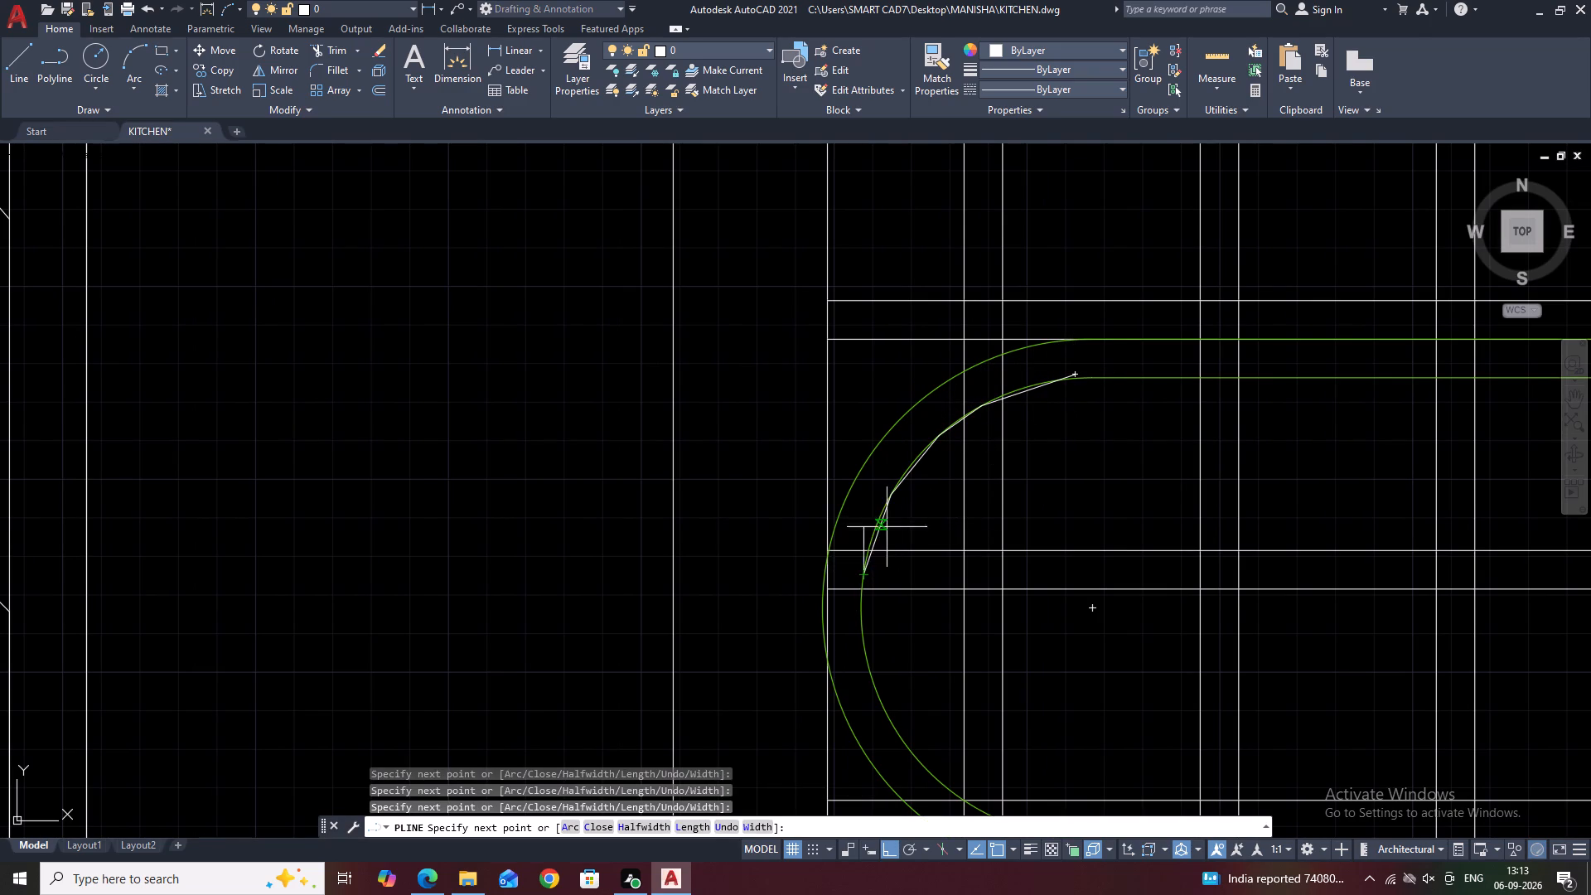
key(Escape)
Delete the inner green end arc of the lowest loop.
scroll(905, 460, up, 2)
click(910, 481)
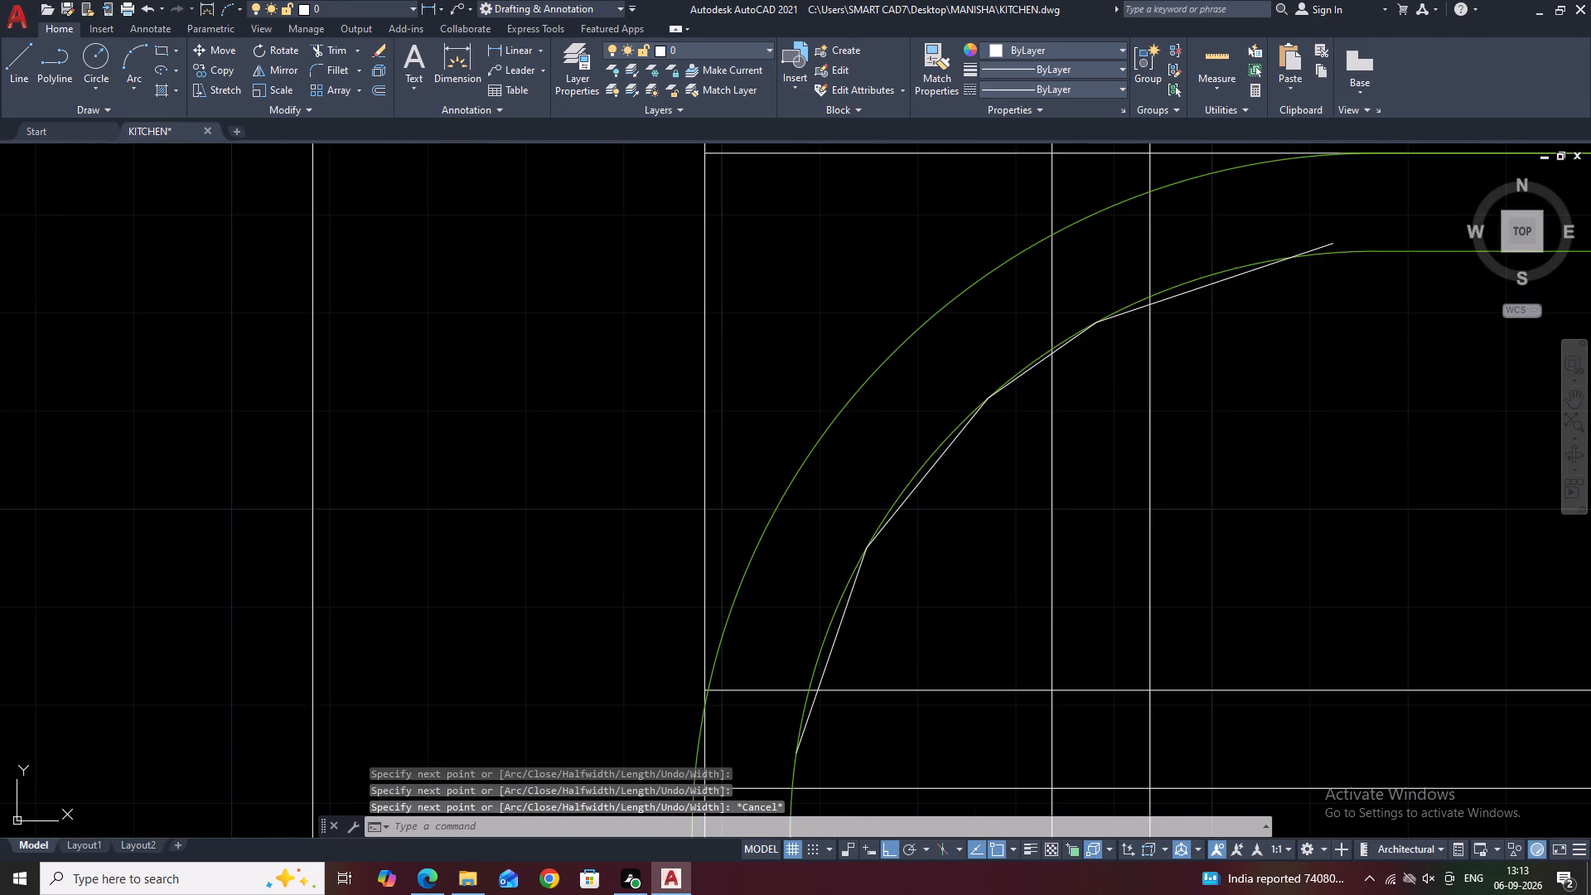
key(Delete)
Stretch the white polyline's upper endpoint onto the end of the lowest loop's upper inner green line.
scroll(916, 460, down, 3)
scroll(982, 404, up, 2)
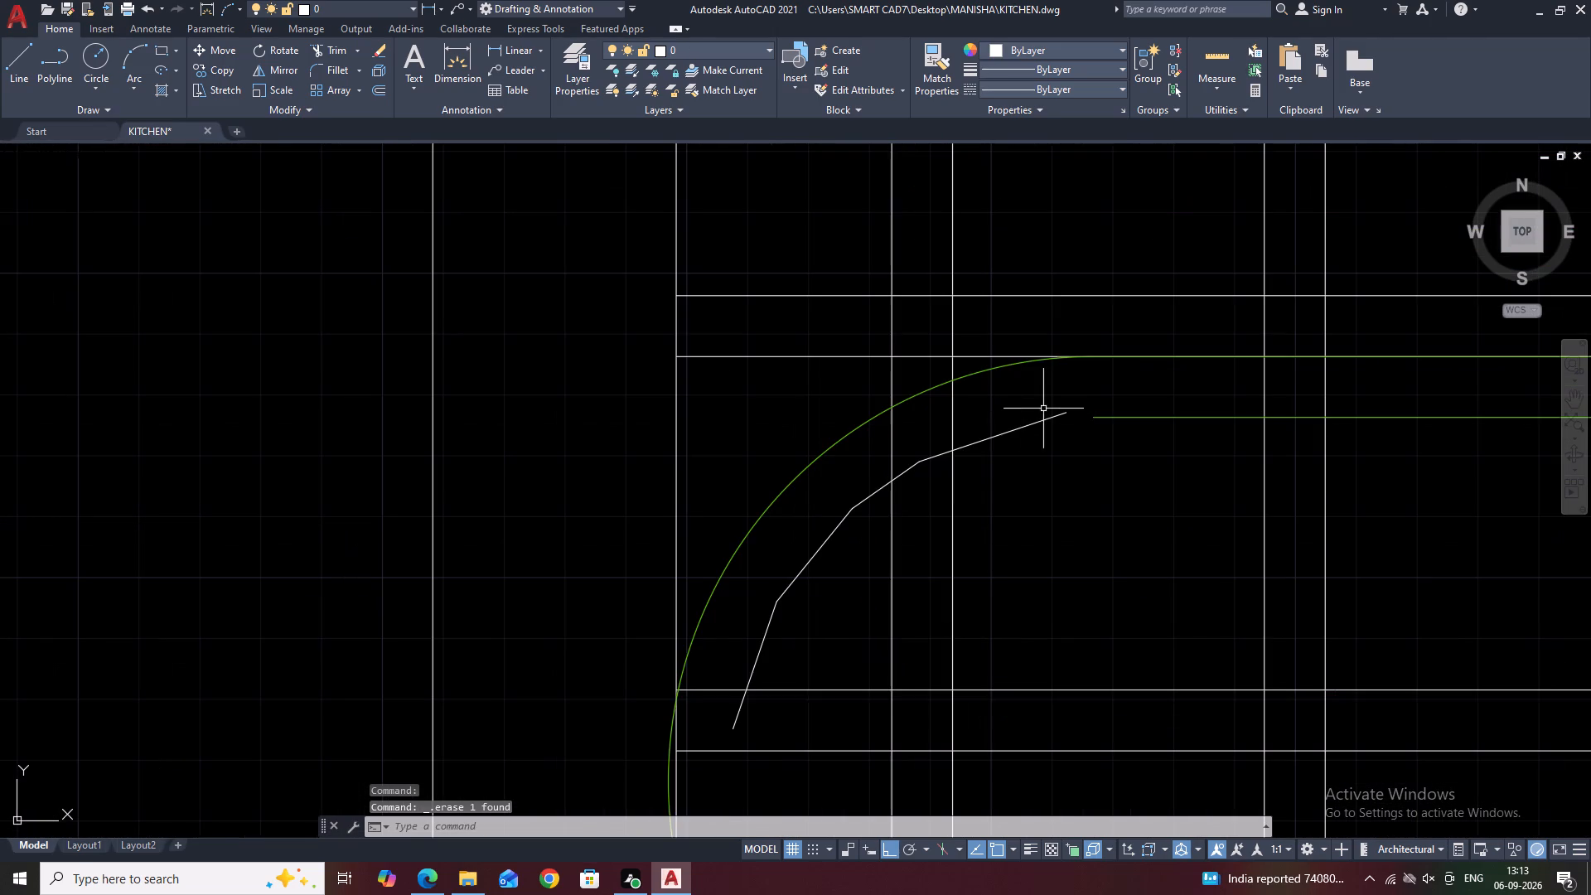
click(1043, 409)
click(1014, 458)
middle_drag(1077, 433, 985, 462)
scroll(983, 450, up, 3)
click(956, 426)
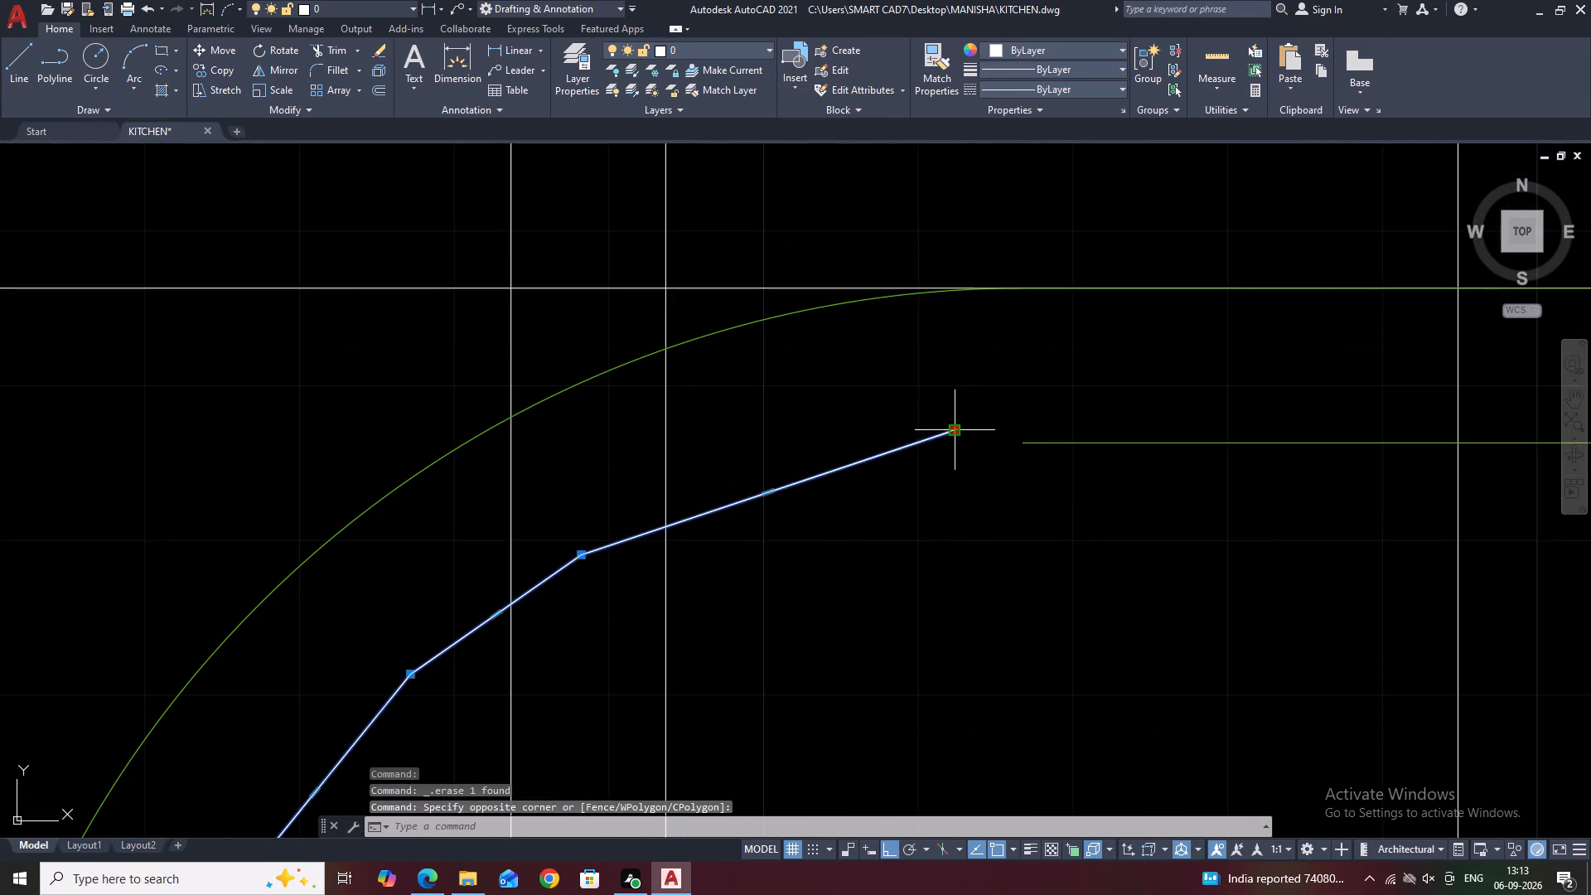
click(1026, 446)
scroll(985, 419, down, 4)
key(Escape)
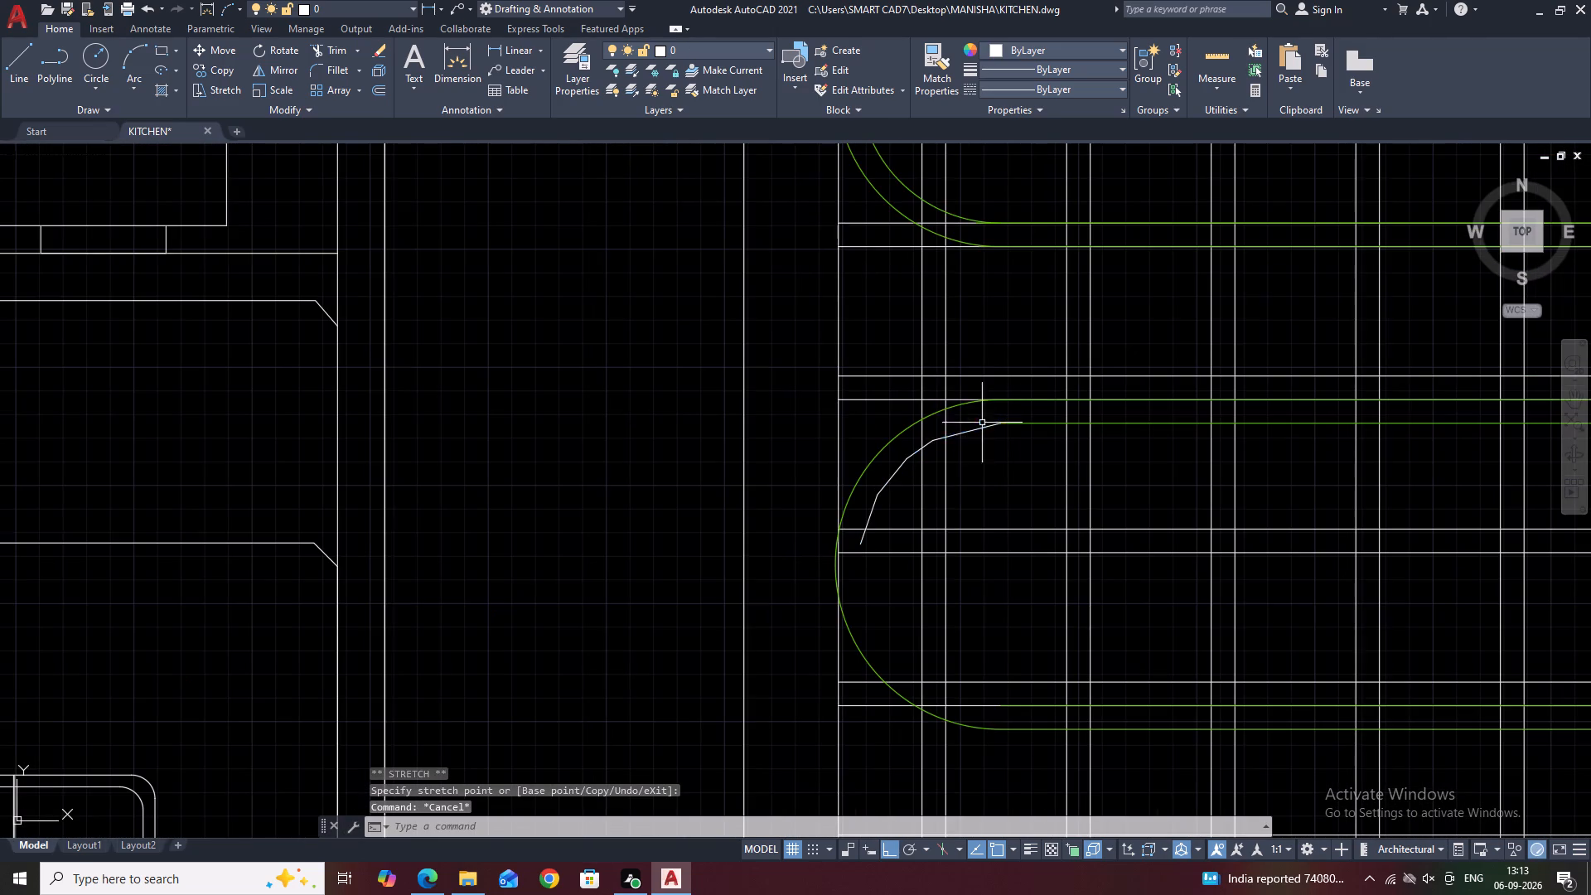
Delete the outer green end arc of the lowest loop.
click(910, 430)
key(Delete)
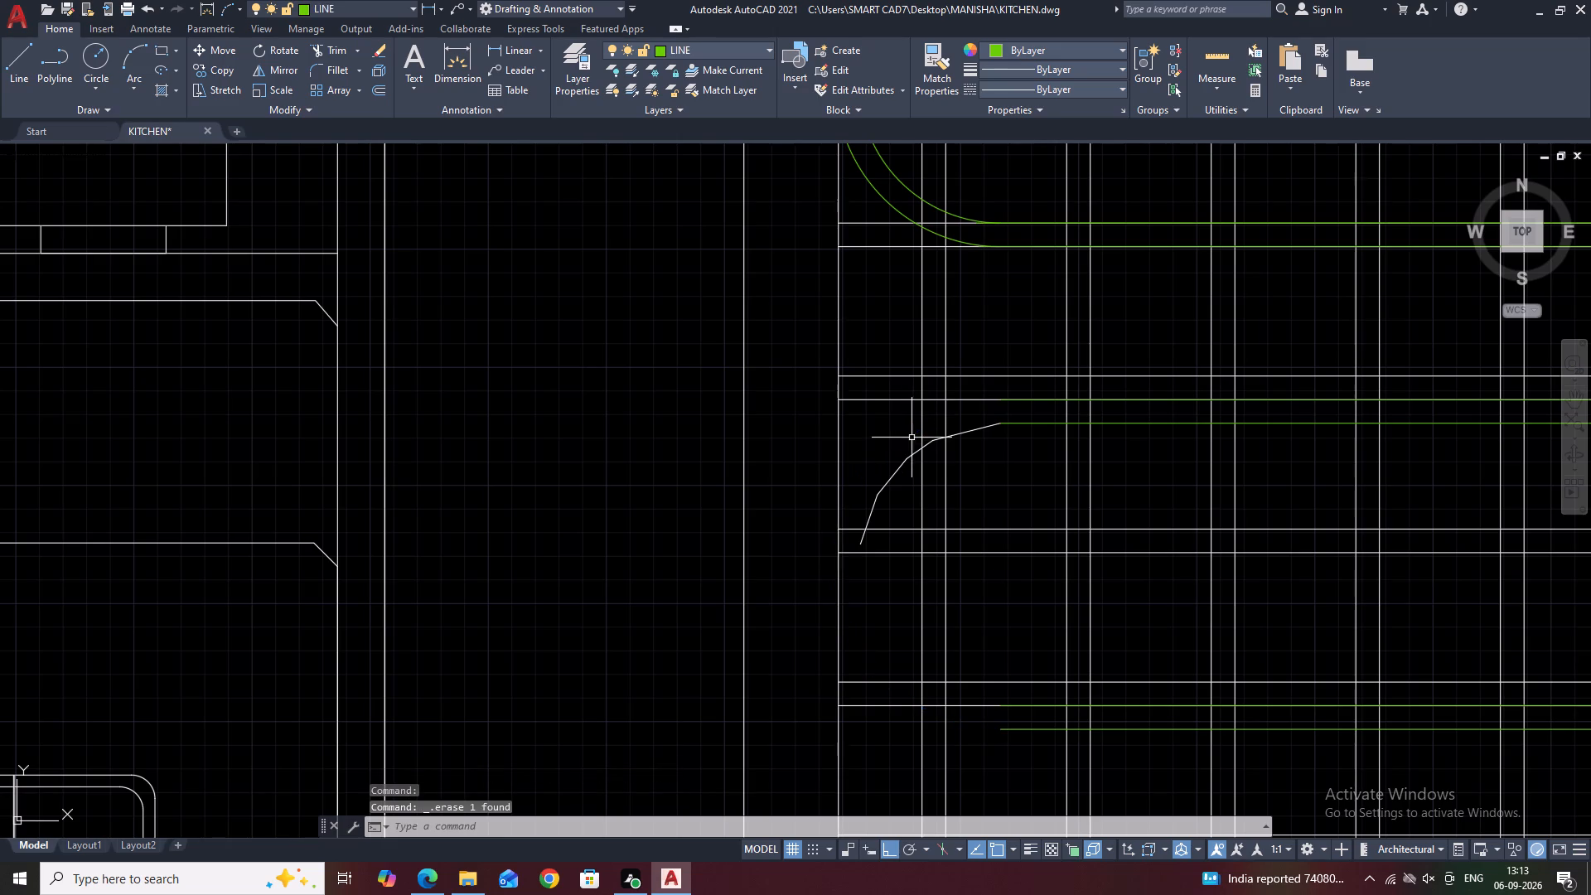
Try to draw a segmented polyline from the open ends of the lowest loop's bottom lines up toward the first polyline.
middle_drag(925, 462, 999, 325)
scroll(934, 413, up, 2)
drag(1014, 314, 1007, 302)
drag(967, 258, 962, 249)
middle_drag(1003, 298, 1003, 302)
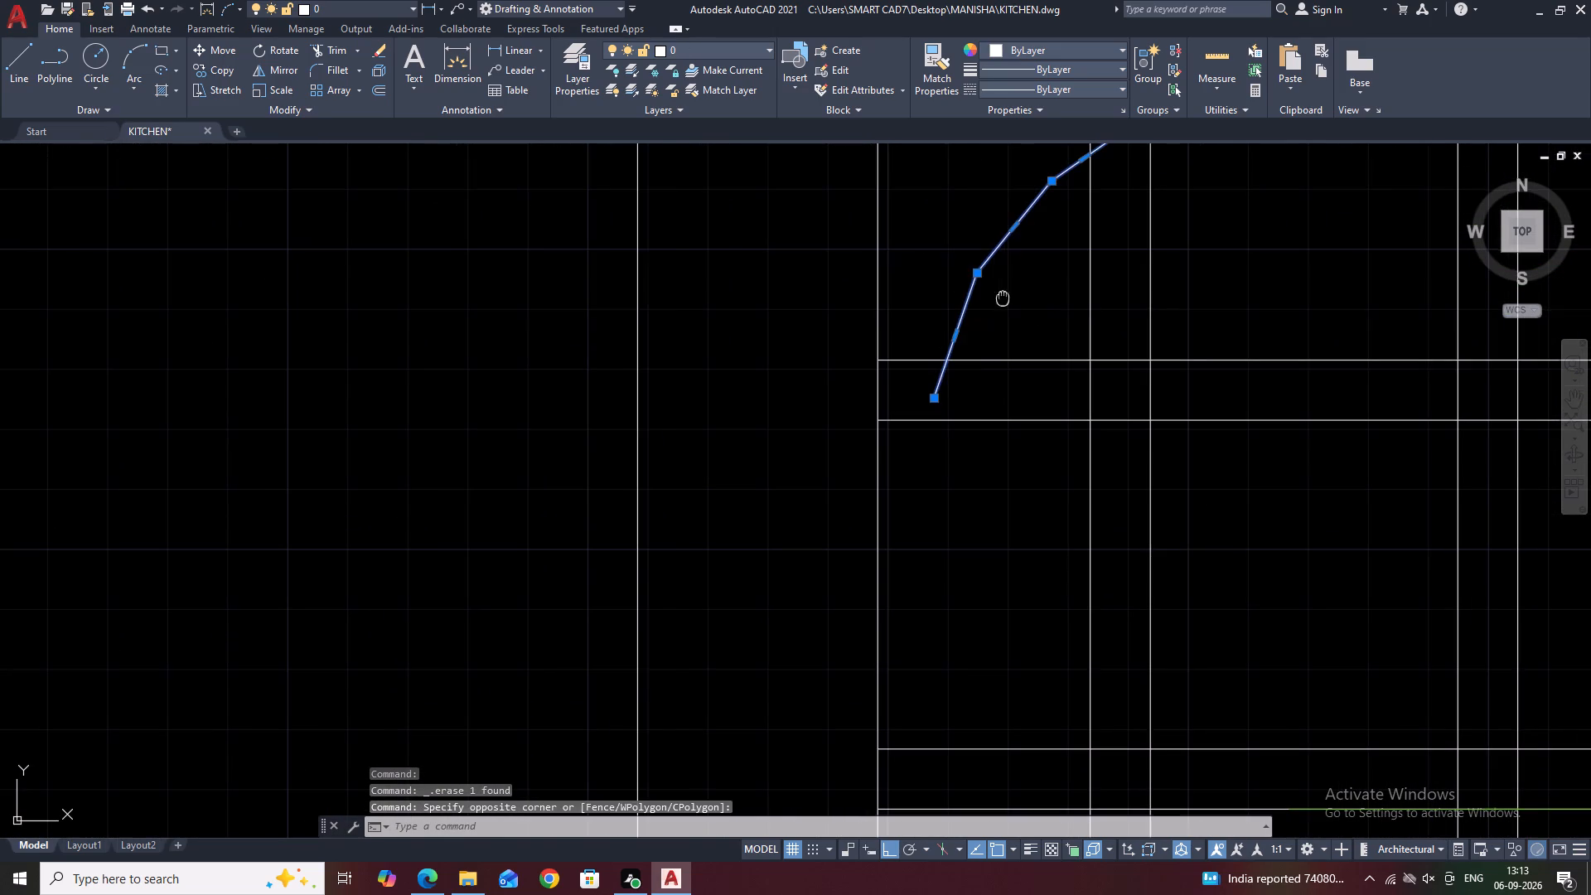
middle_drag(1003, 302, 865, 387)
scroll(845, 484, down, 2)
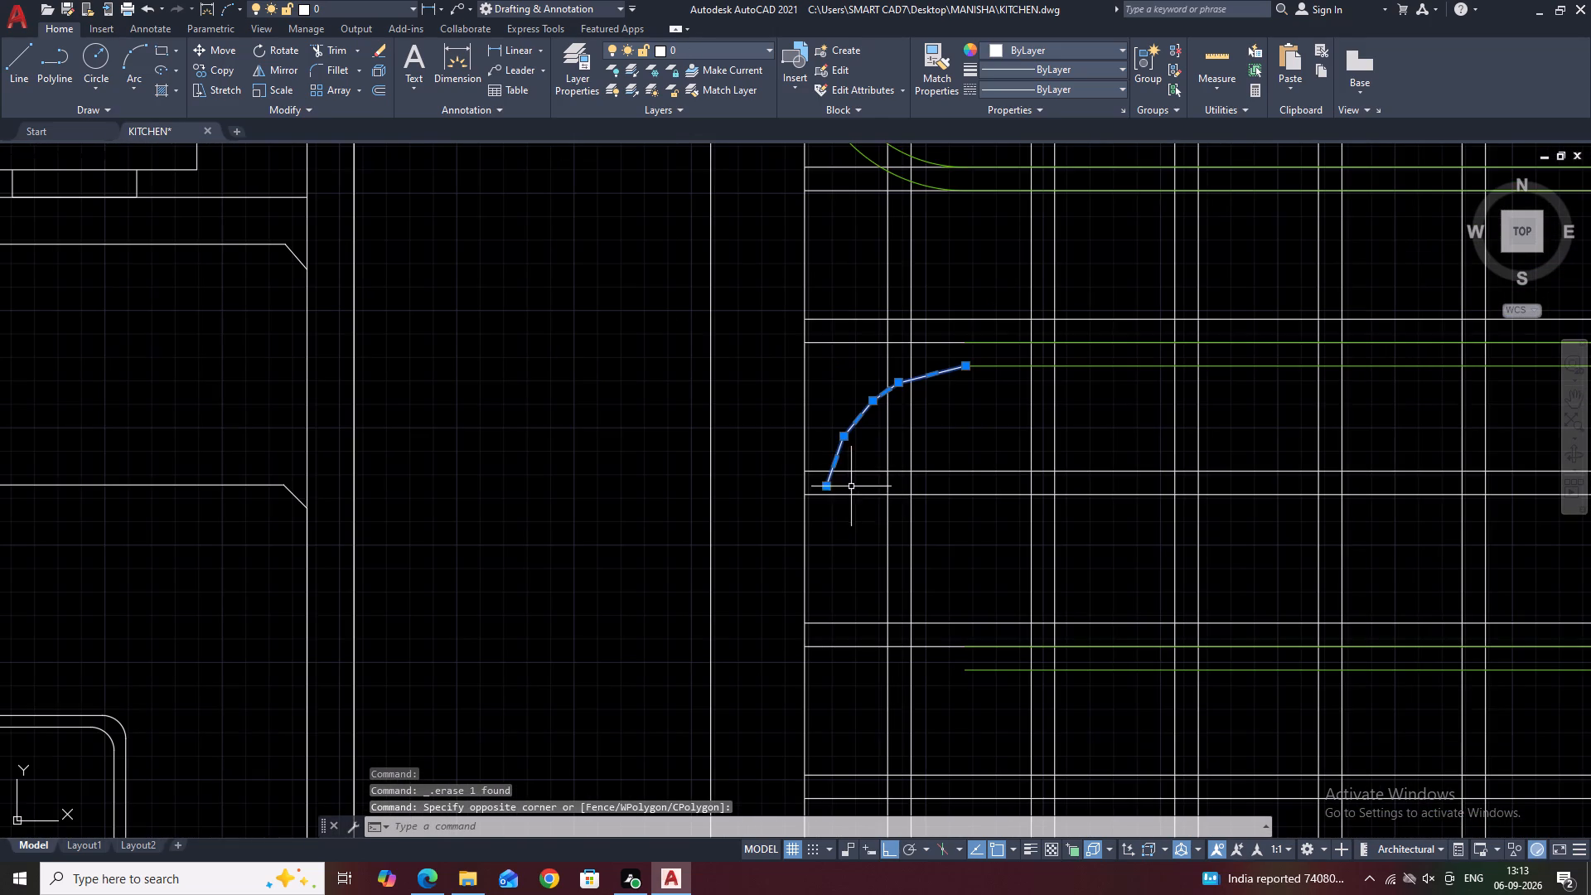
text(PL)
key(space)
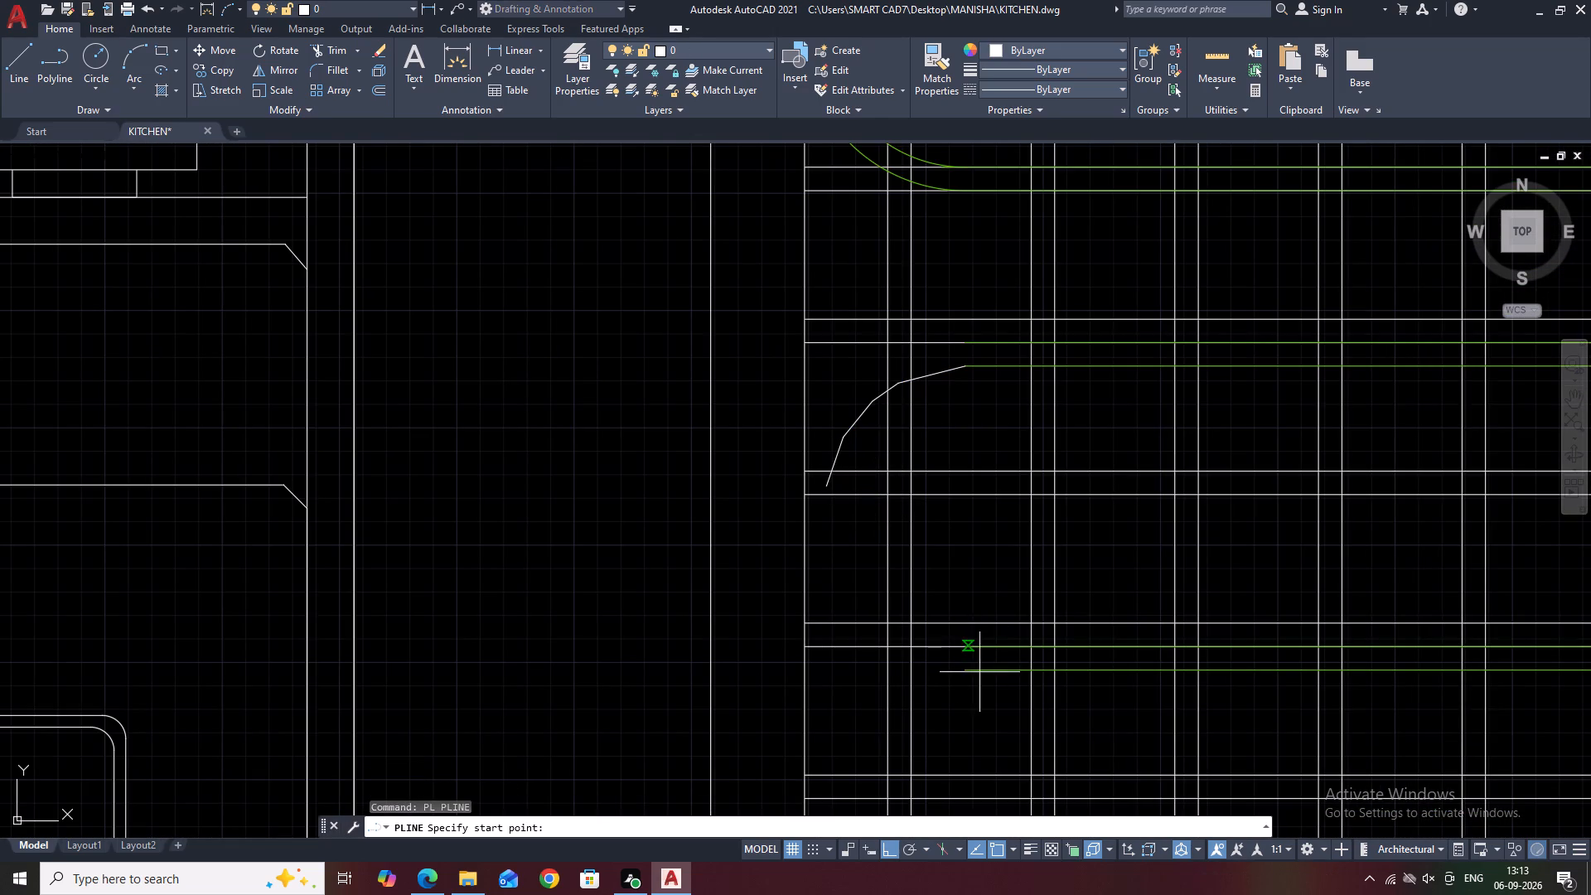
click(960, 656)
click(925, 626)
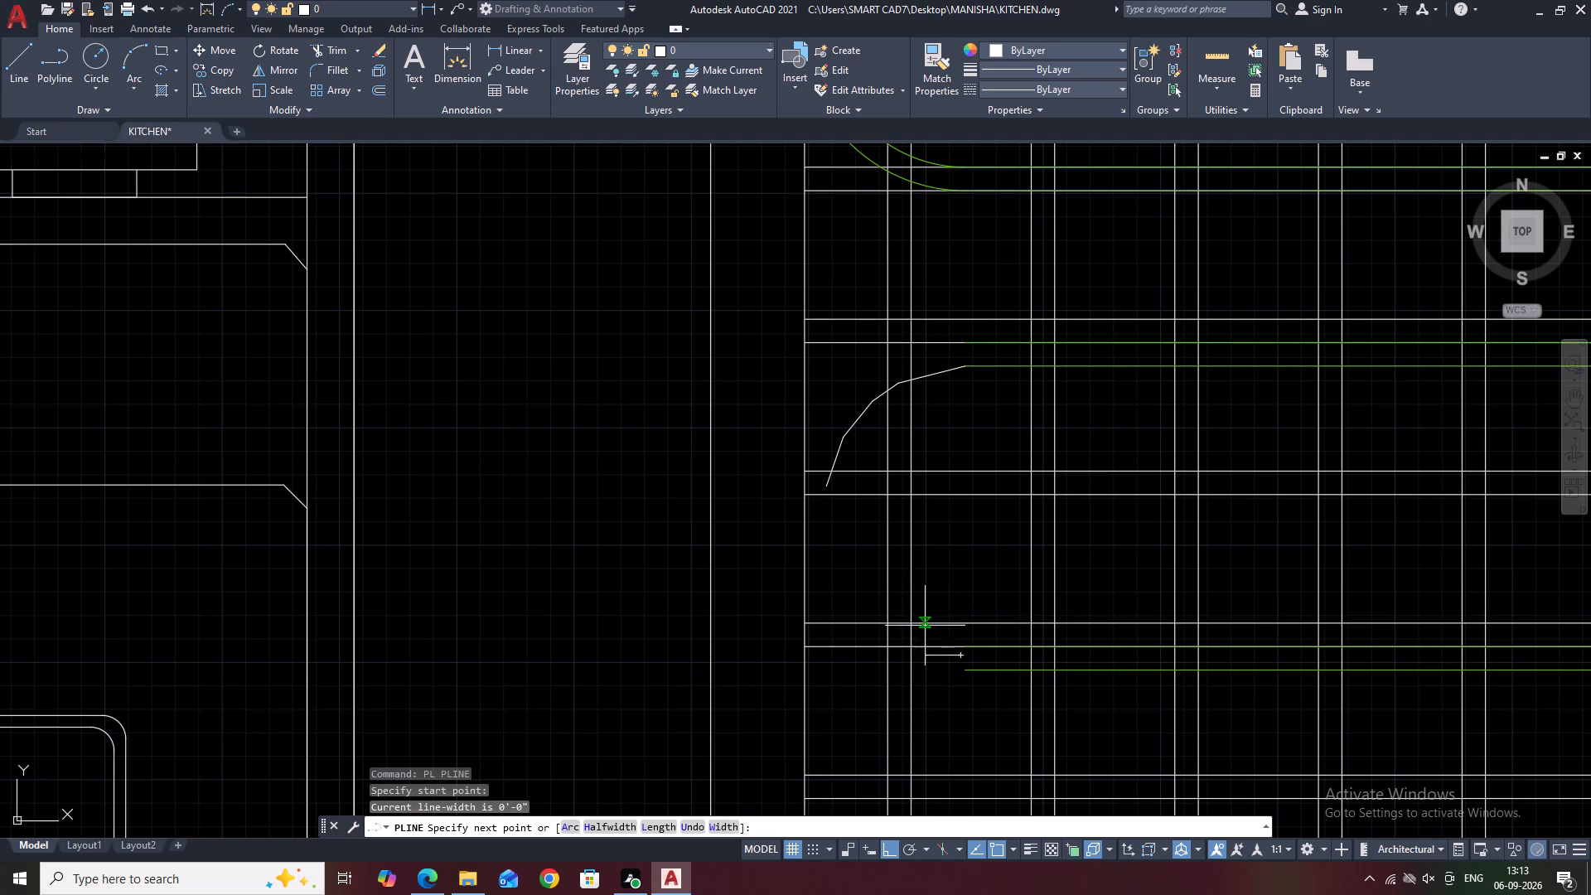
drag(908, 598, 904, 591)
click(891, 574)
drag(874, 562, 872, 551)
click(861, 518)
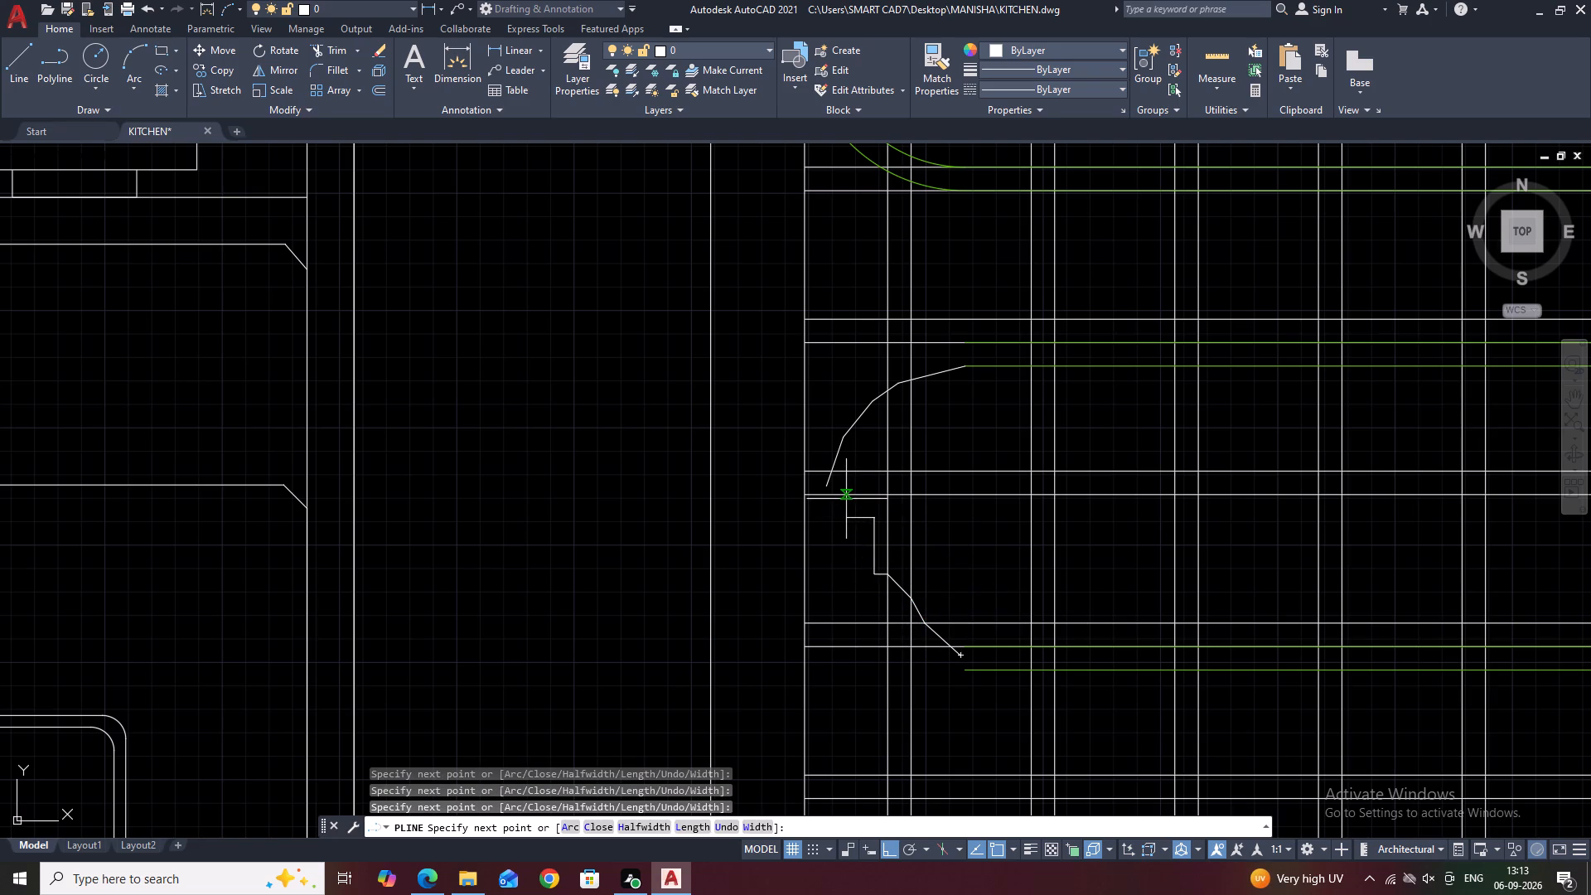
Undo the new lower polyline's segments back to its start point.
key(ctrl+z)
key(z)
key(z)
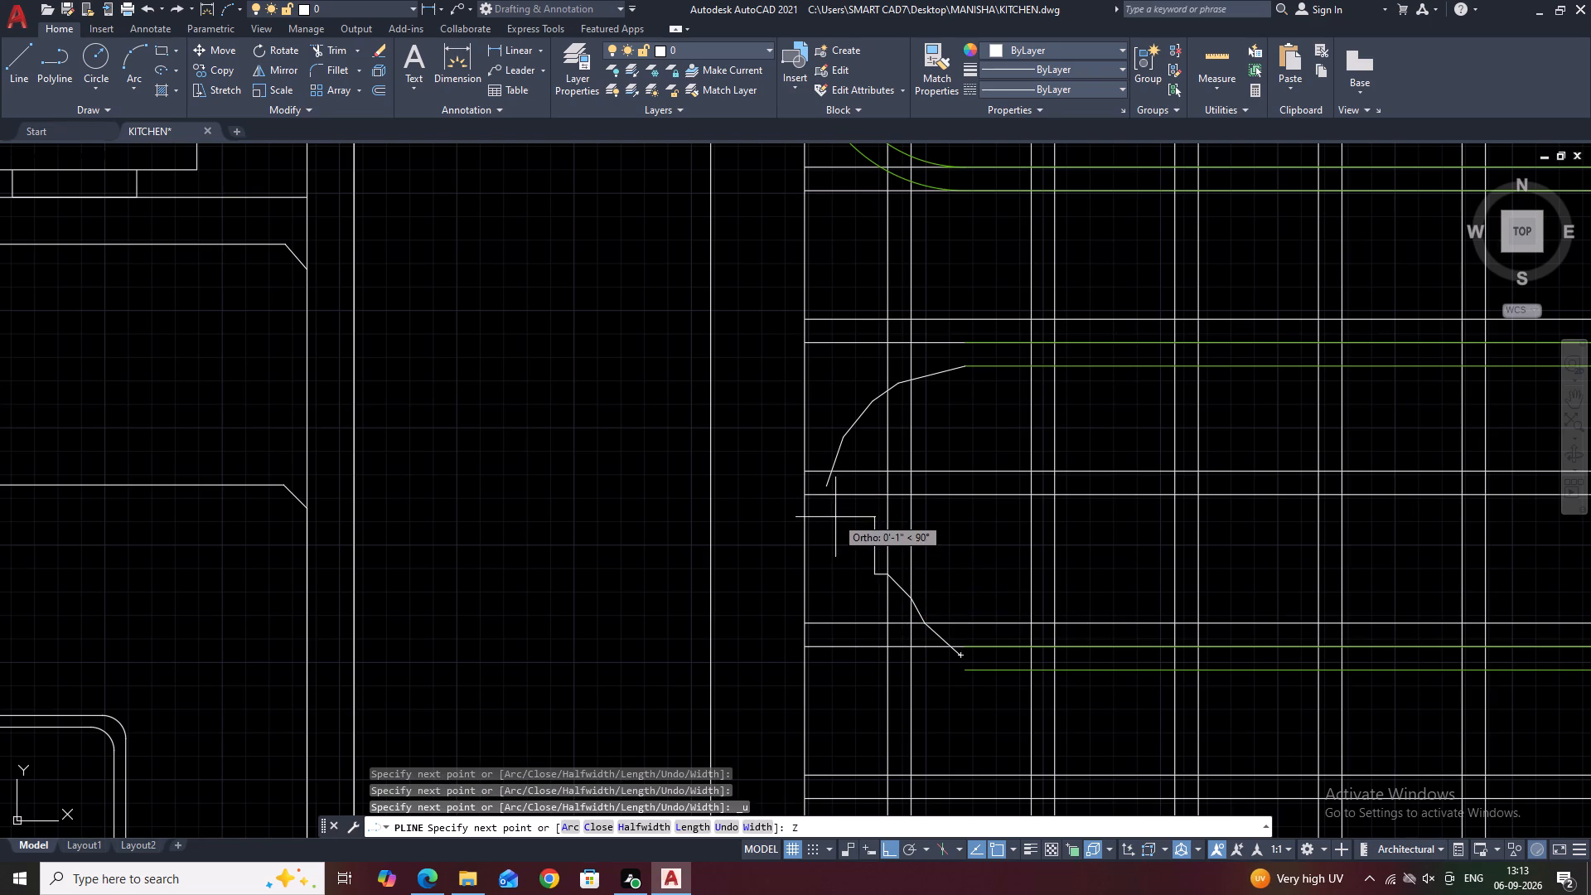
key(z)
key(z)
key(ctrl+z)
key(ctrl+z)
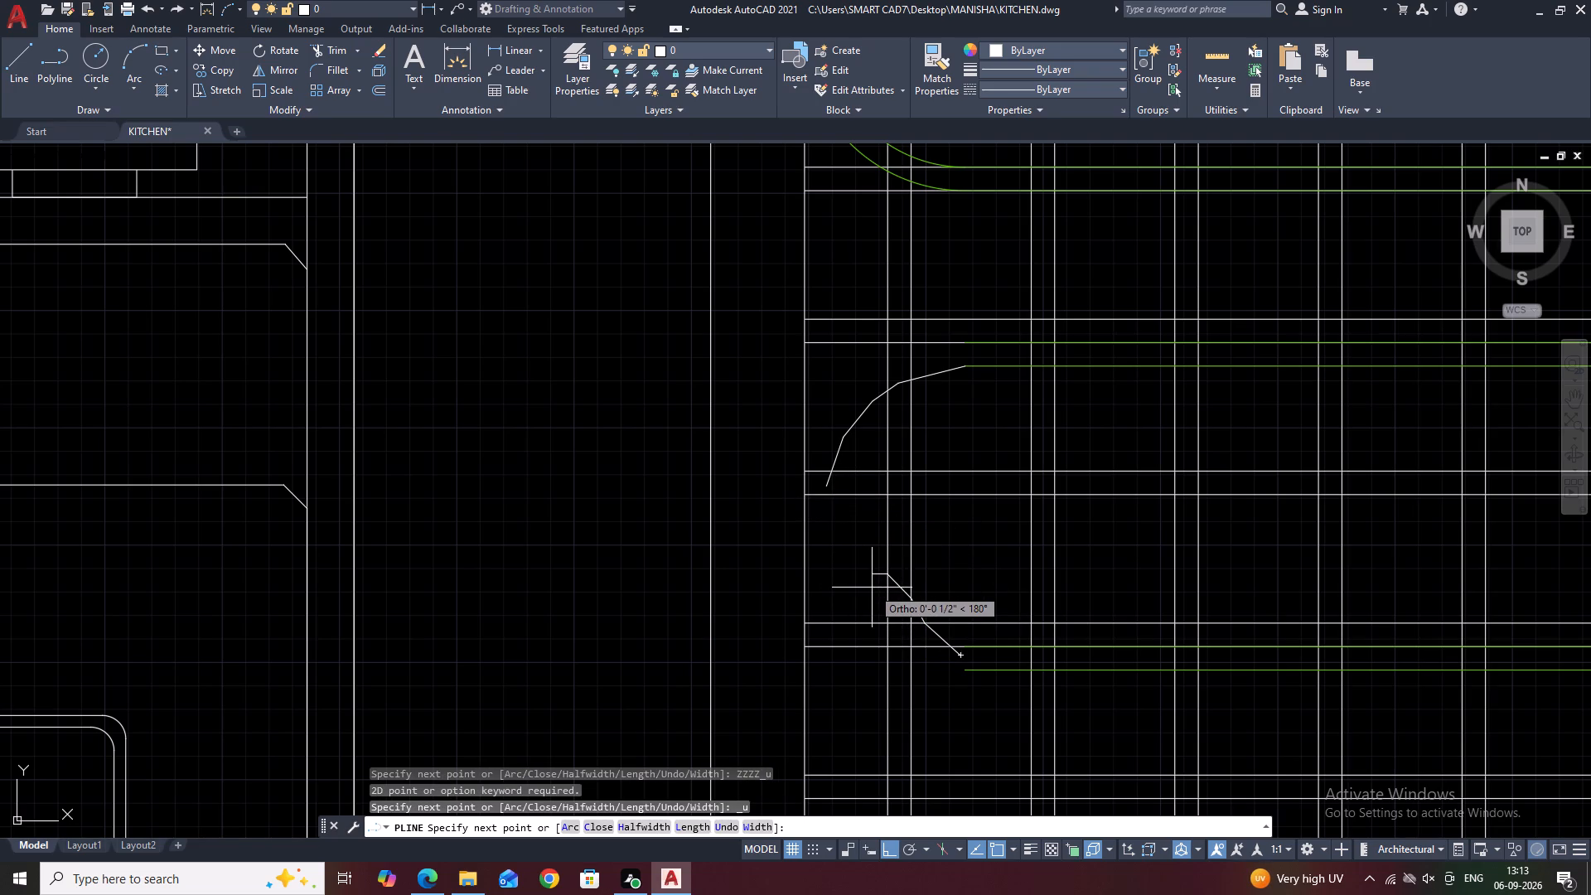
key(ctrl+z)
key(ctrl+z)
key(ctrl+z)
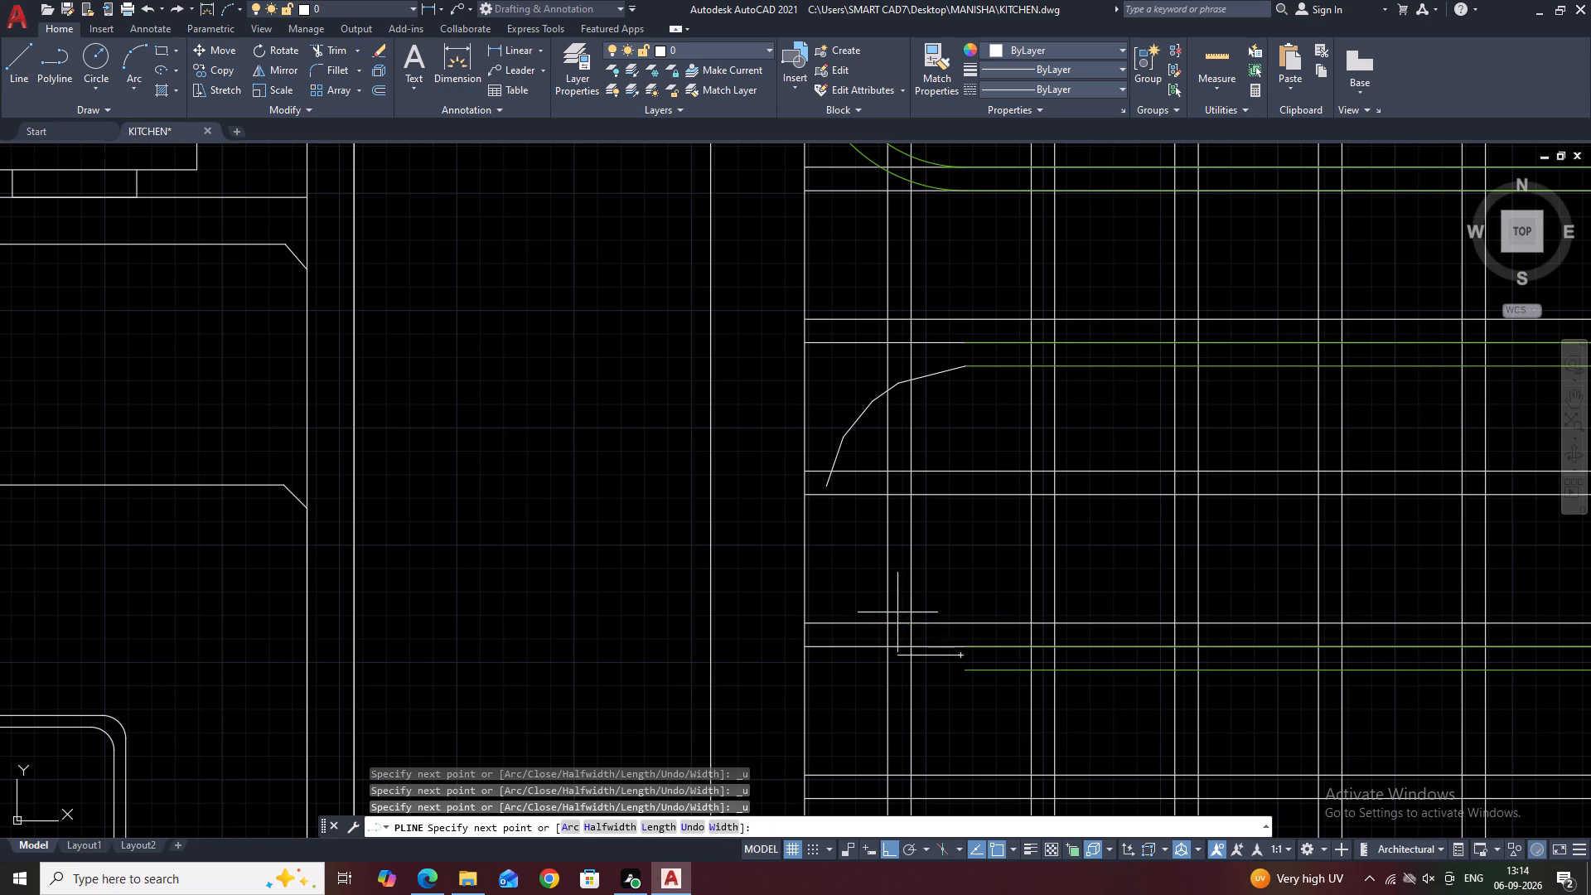
Draw the lower segmented polyline from the lowest loop's bottom lines up to the first polyline's lower end, with ortho off.
click(910, 635)
click(883, 614)
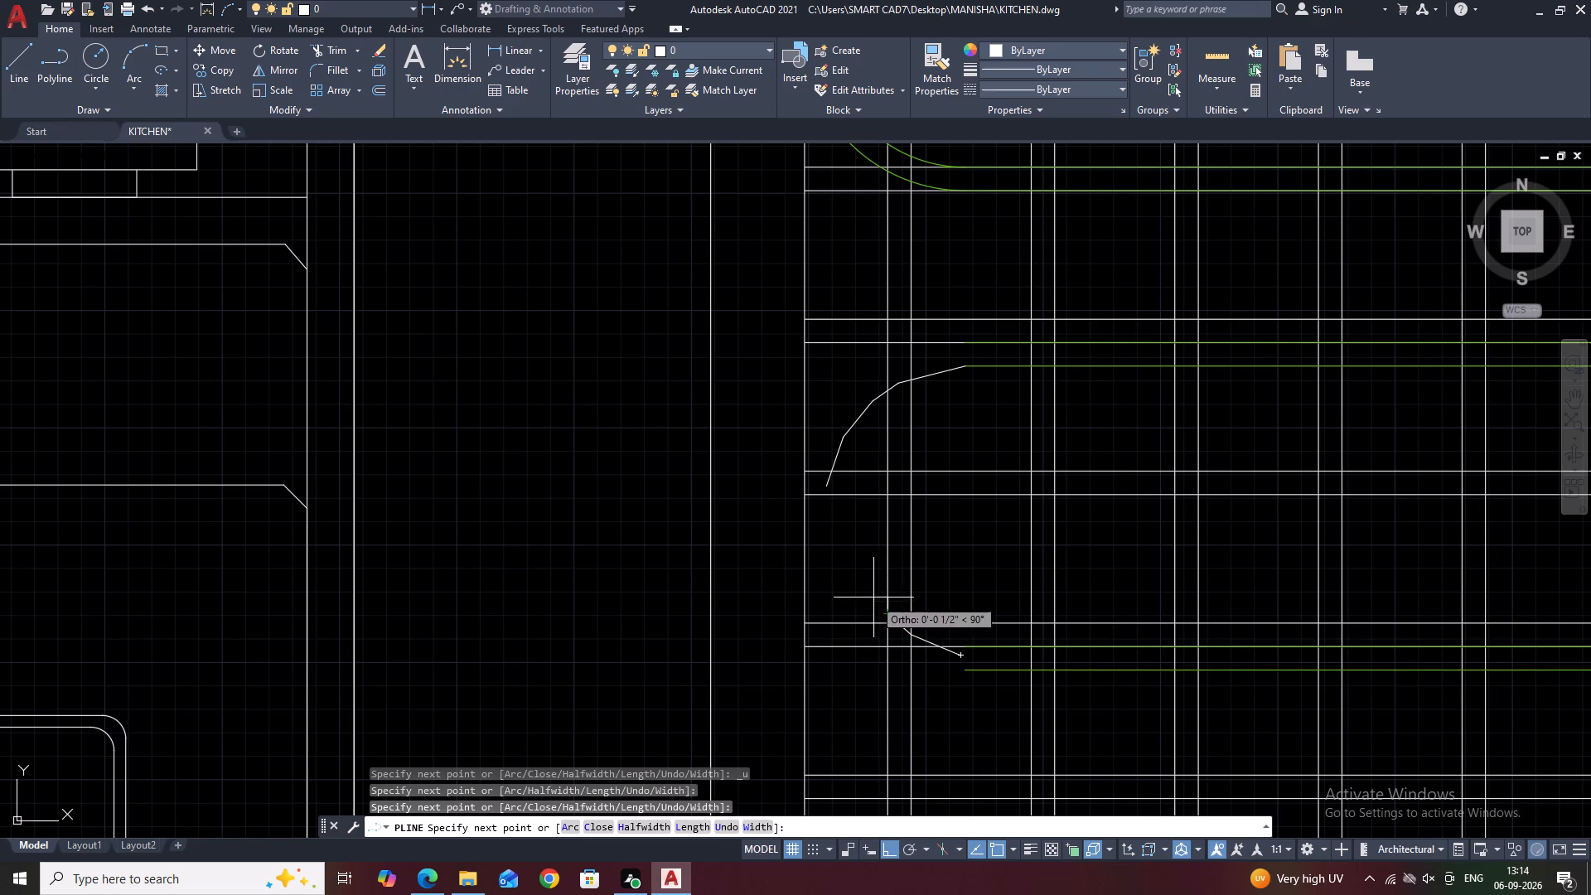
click(870, 584)
click(854, 554)
key(ctrl+z)
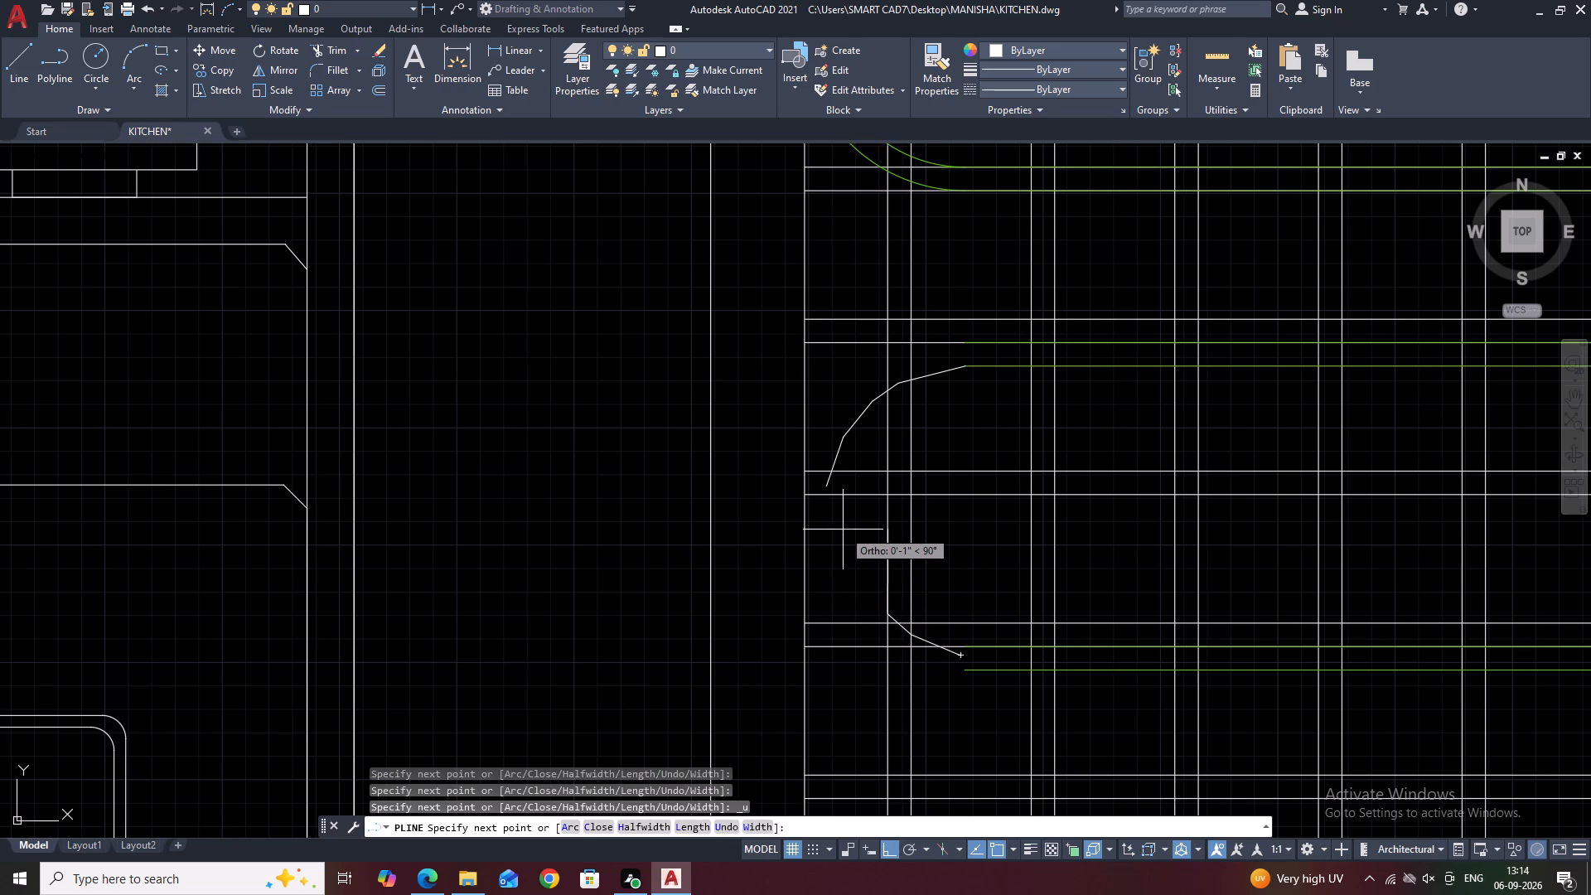
key(ctrl+z)
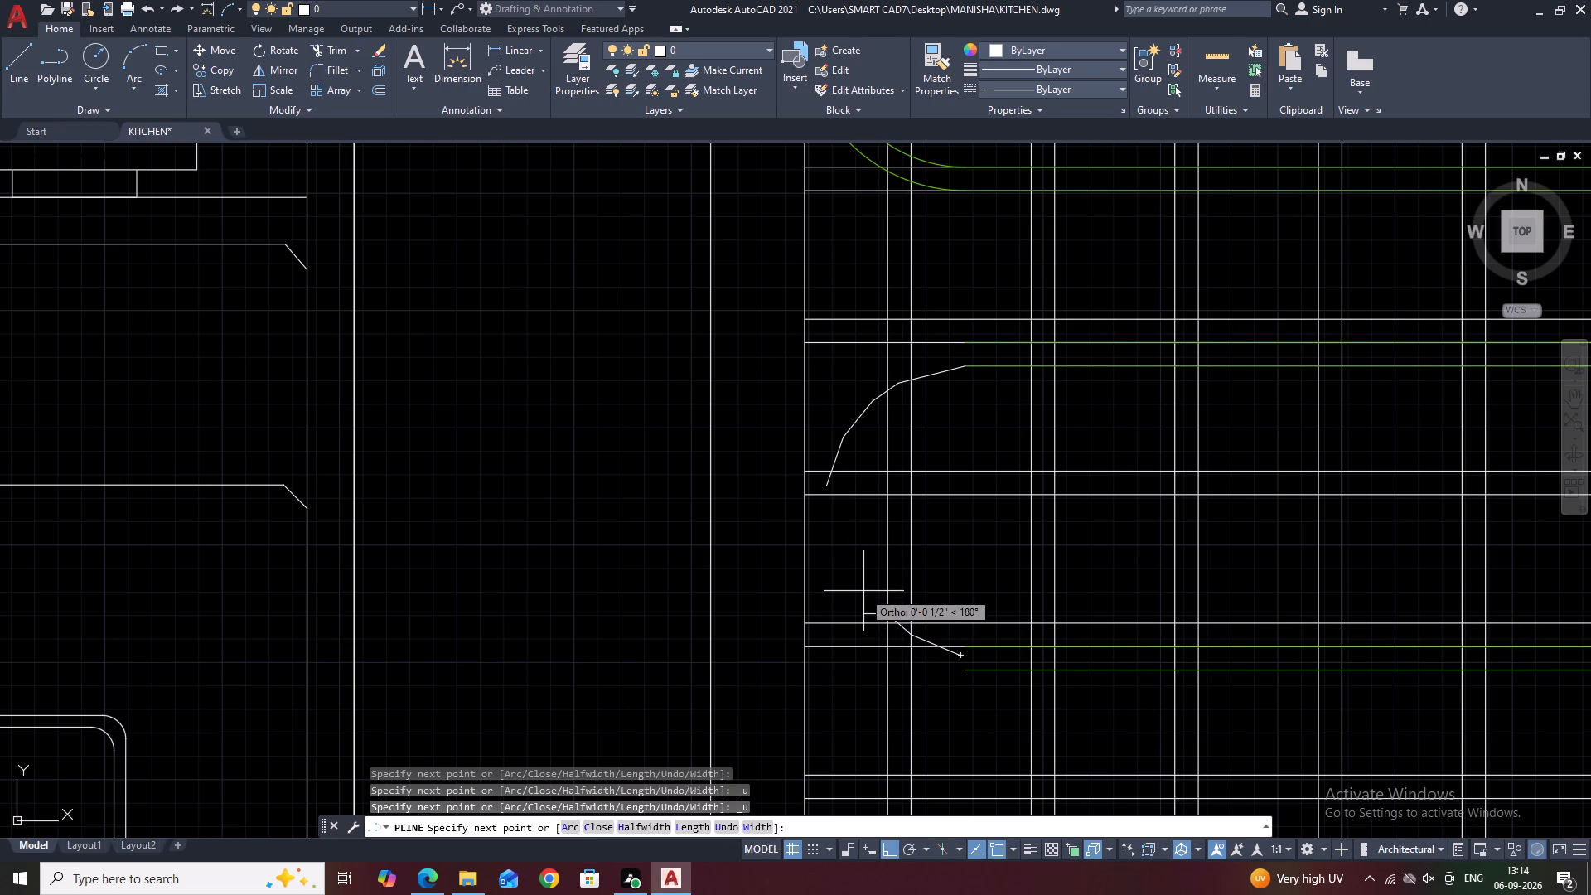
key(F8)
click(868, 585)
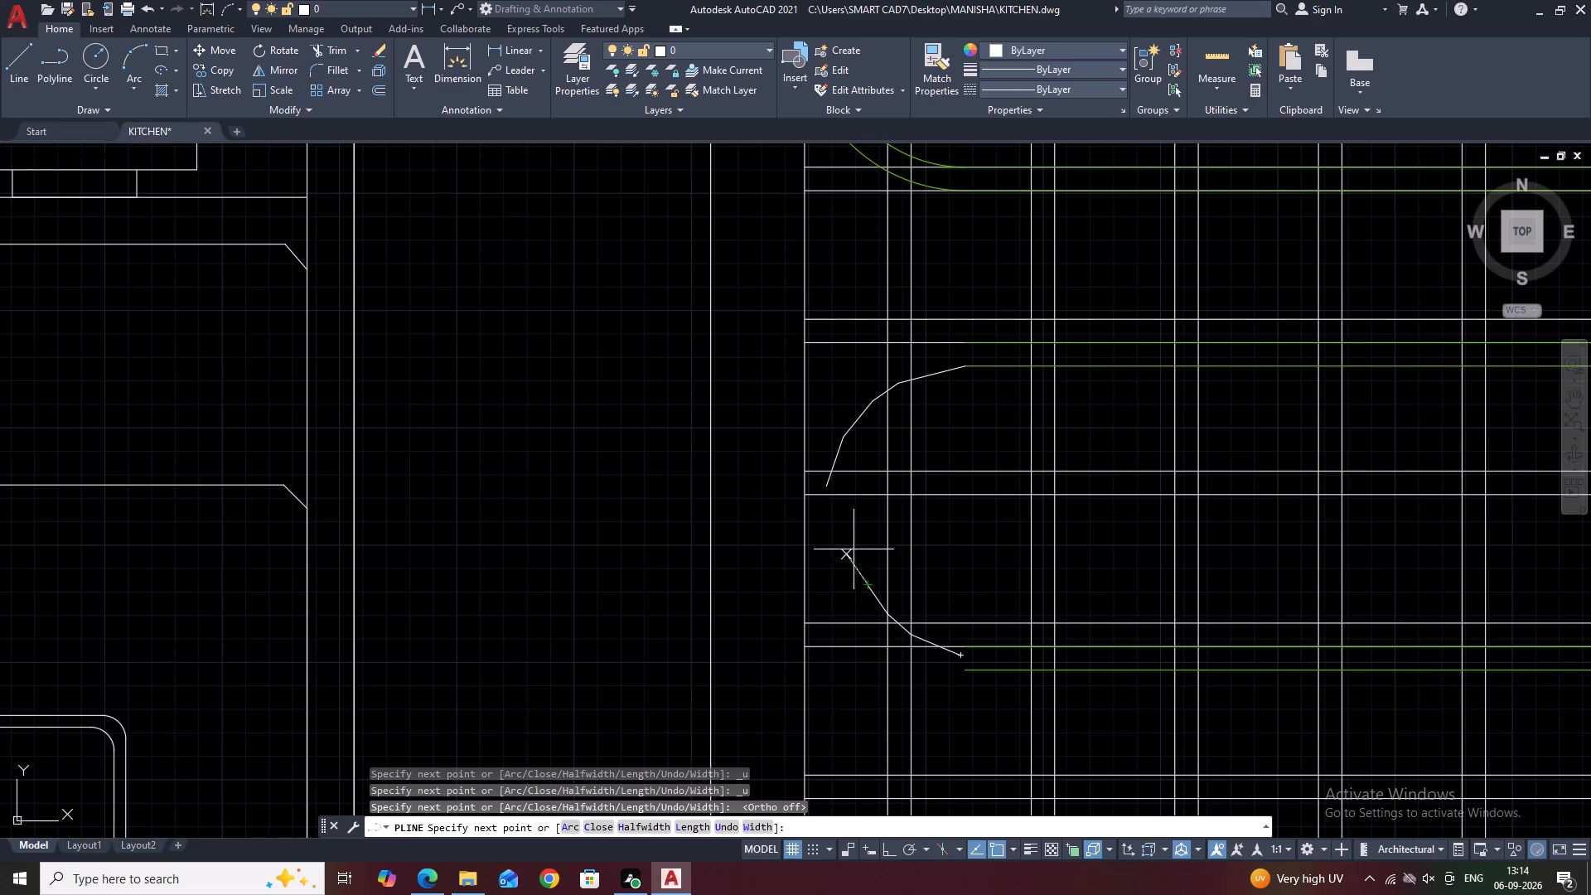
click(850, 546)
click(839, 514)
scroll(832, 495, up, 2)
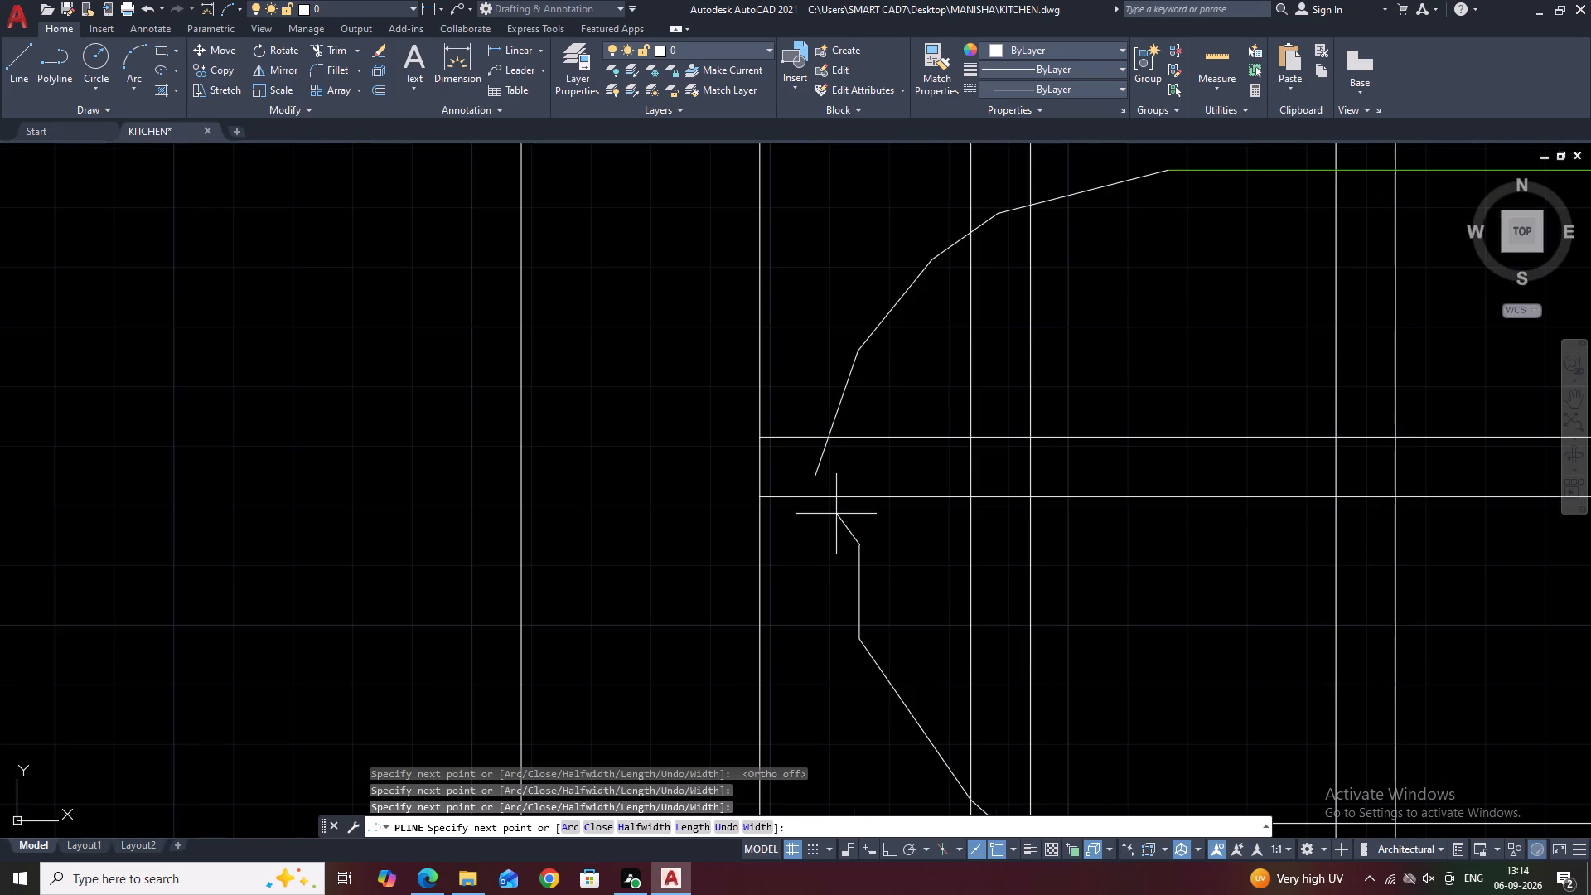
key(ctrl+z)
scroll(836, 505, up, 2)
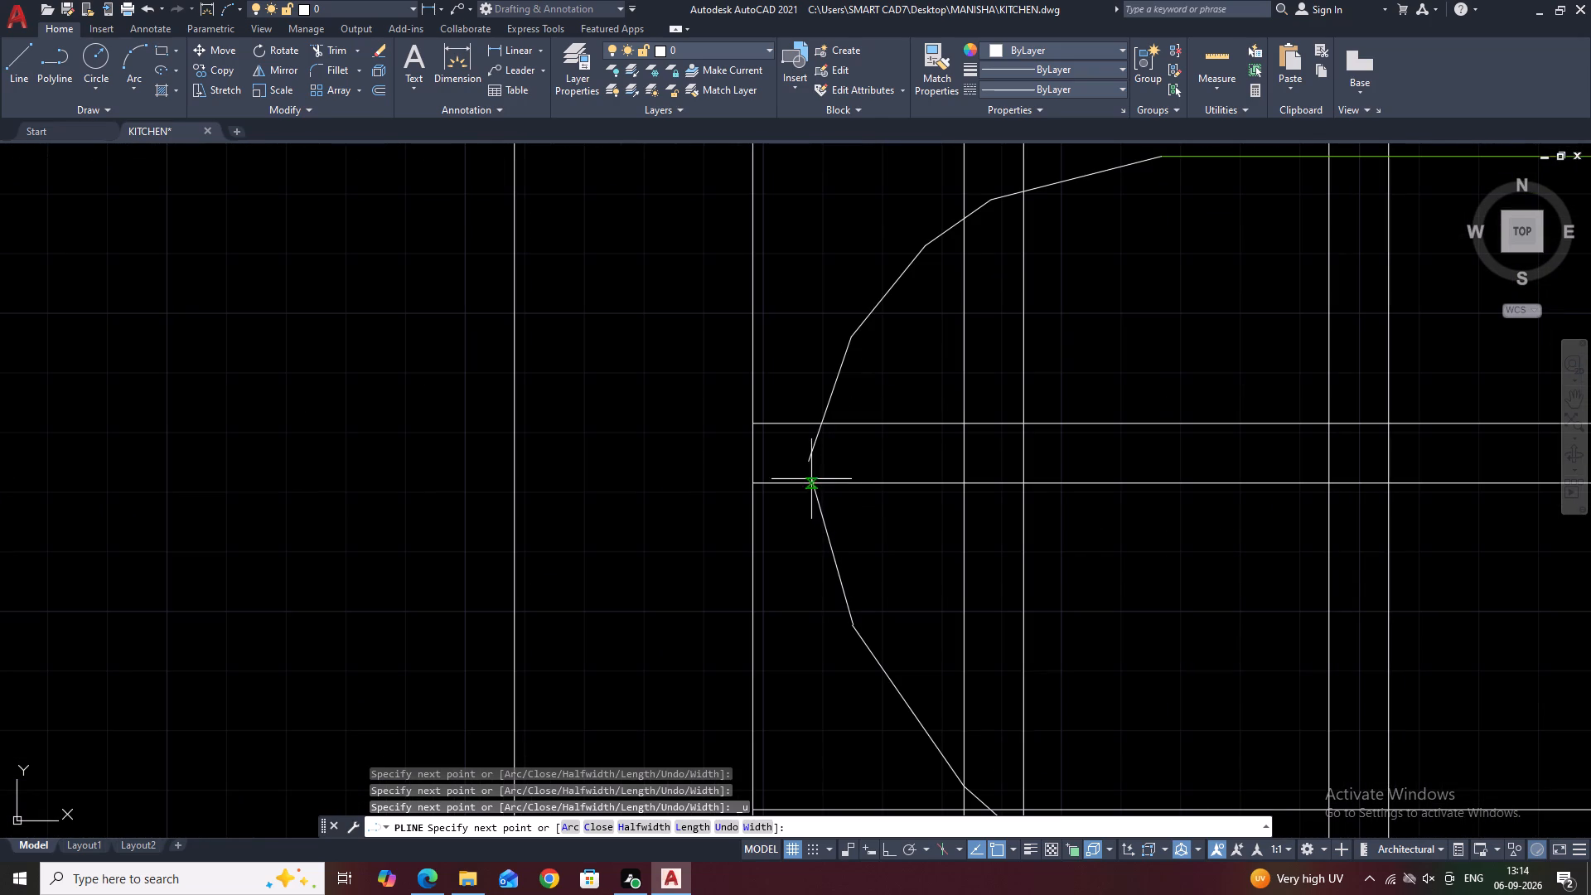
click(806, 467)
key(Escape)
Stretch the lower polyline's bottom endpoint onto the end of the lowest loop's lower inner green line.
scroll(828, 397, down, 2)
middle_drag(967, 320, 1019, 416)
scroll(983, 725, up, 2)
click(1032, 626)
click(1013, 648)
scroll(1018, 647, up, 1)
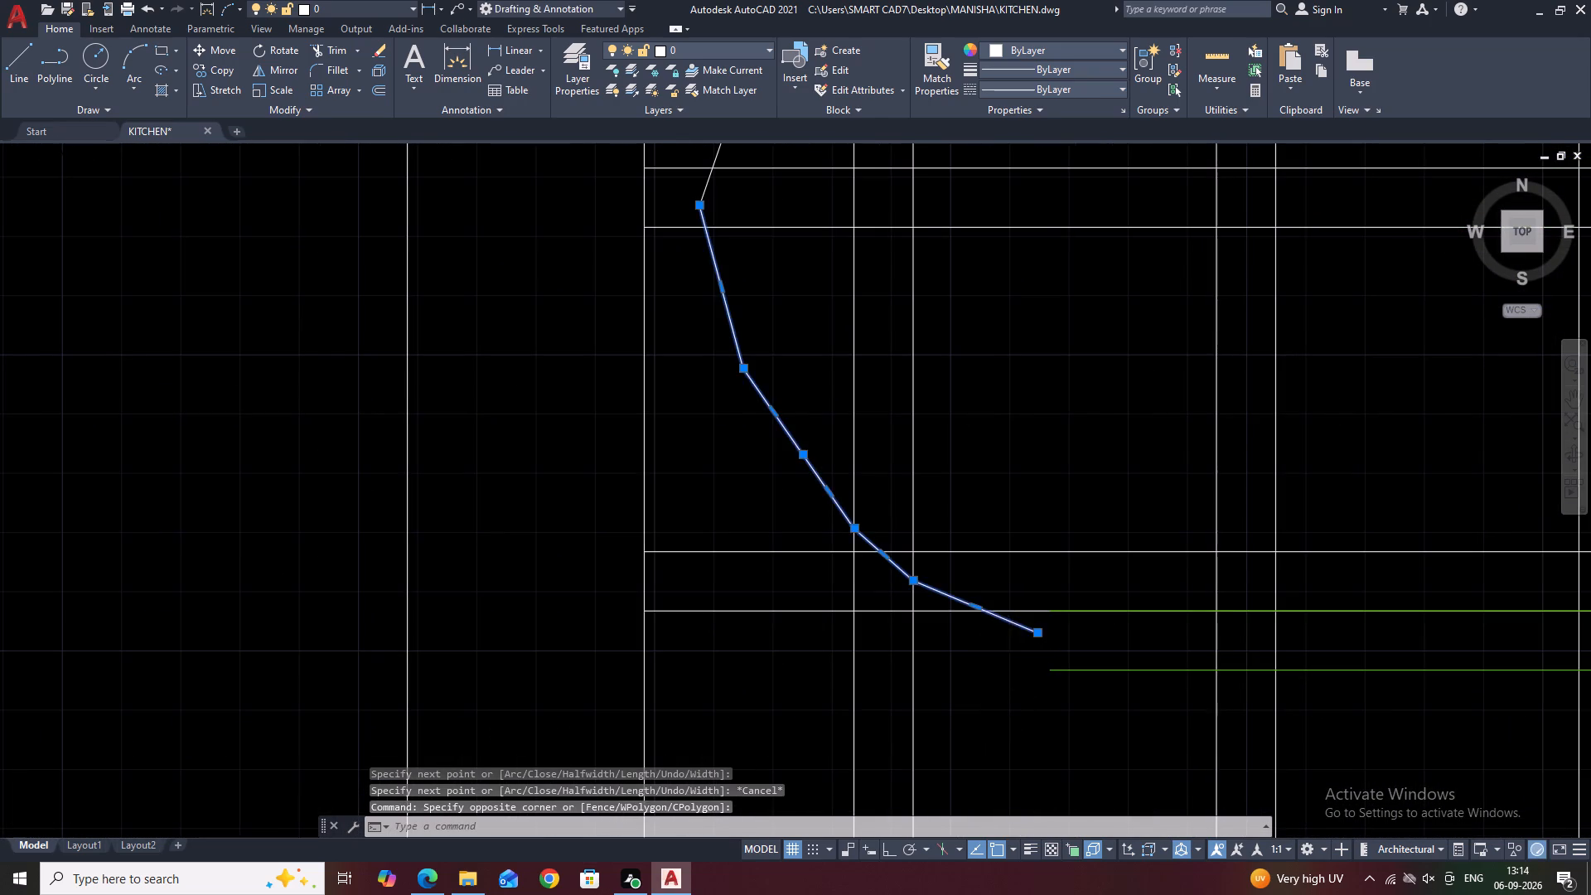
scroll(1018, 647, up, 2)
click(1083, 596)
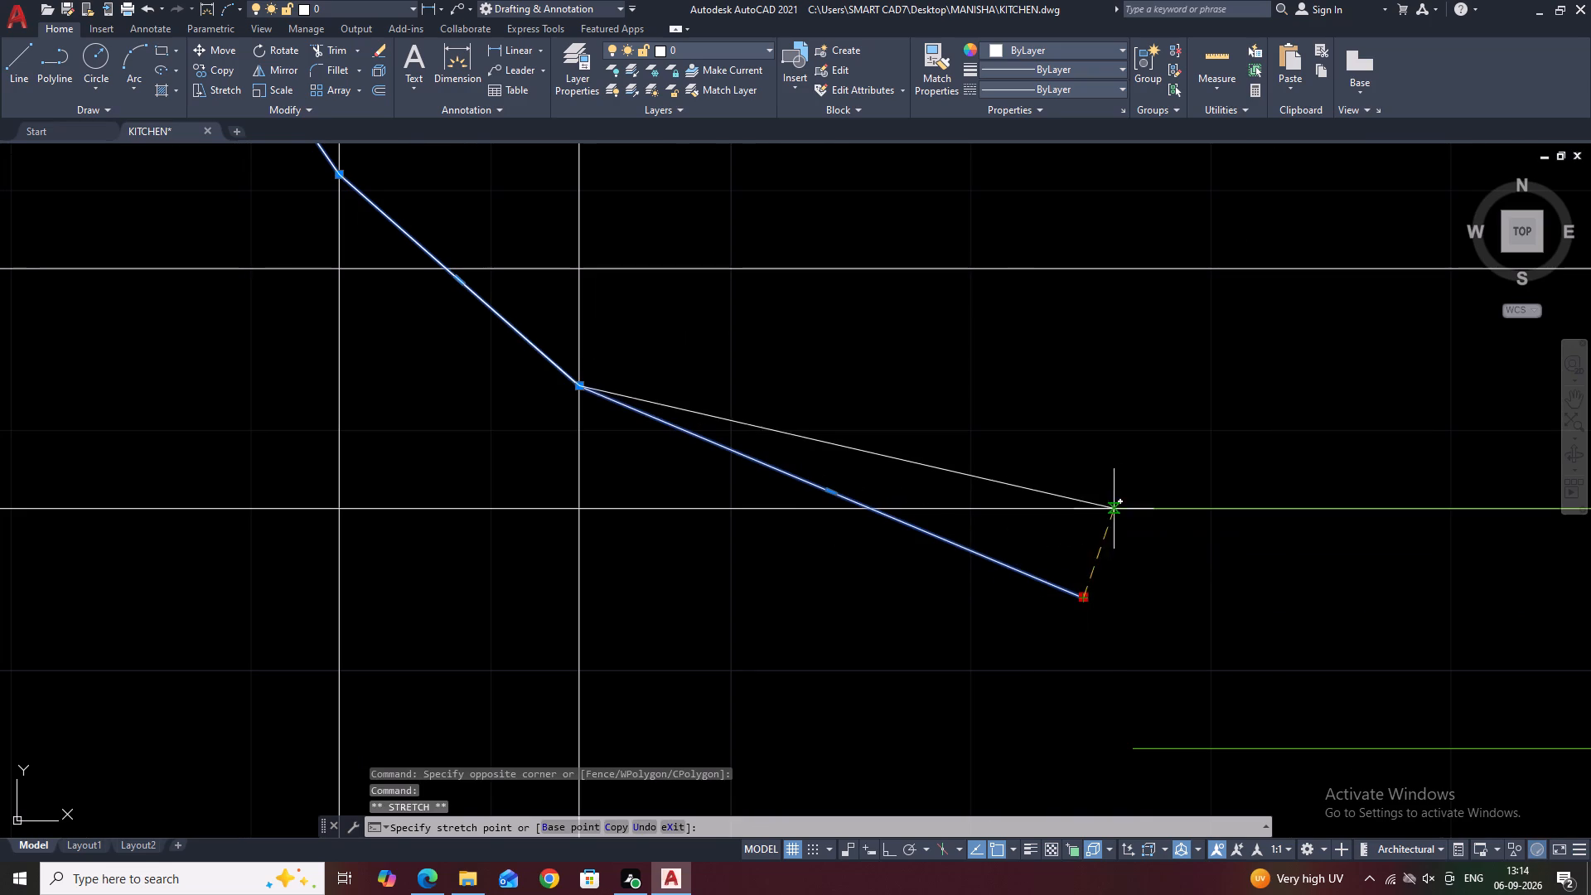
click(1133, 510)
scroll(1081, 520, down, 5)
key(Escape)
Offset the upper segmented polyline of the lowest loop's end outward by 0.5.
middle_drag(1138, 398, 1135, 517)
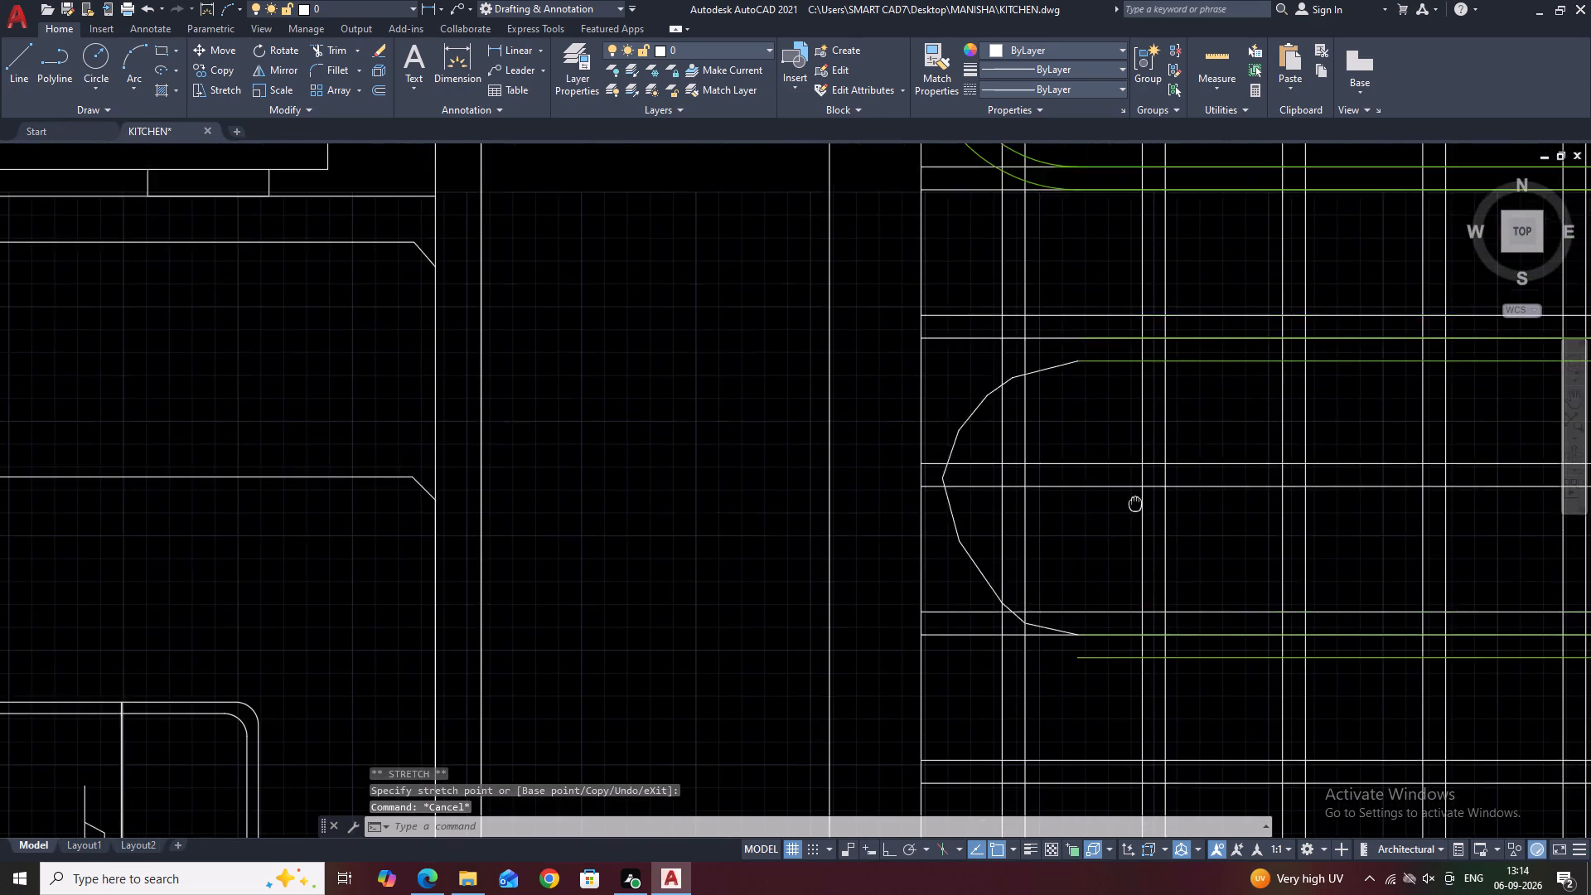
middle_drag(1135, 517, 1129, 559)
middle_drag(1055, 405, 1077, 531)
scroll(1047, 558, up, 1)
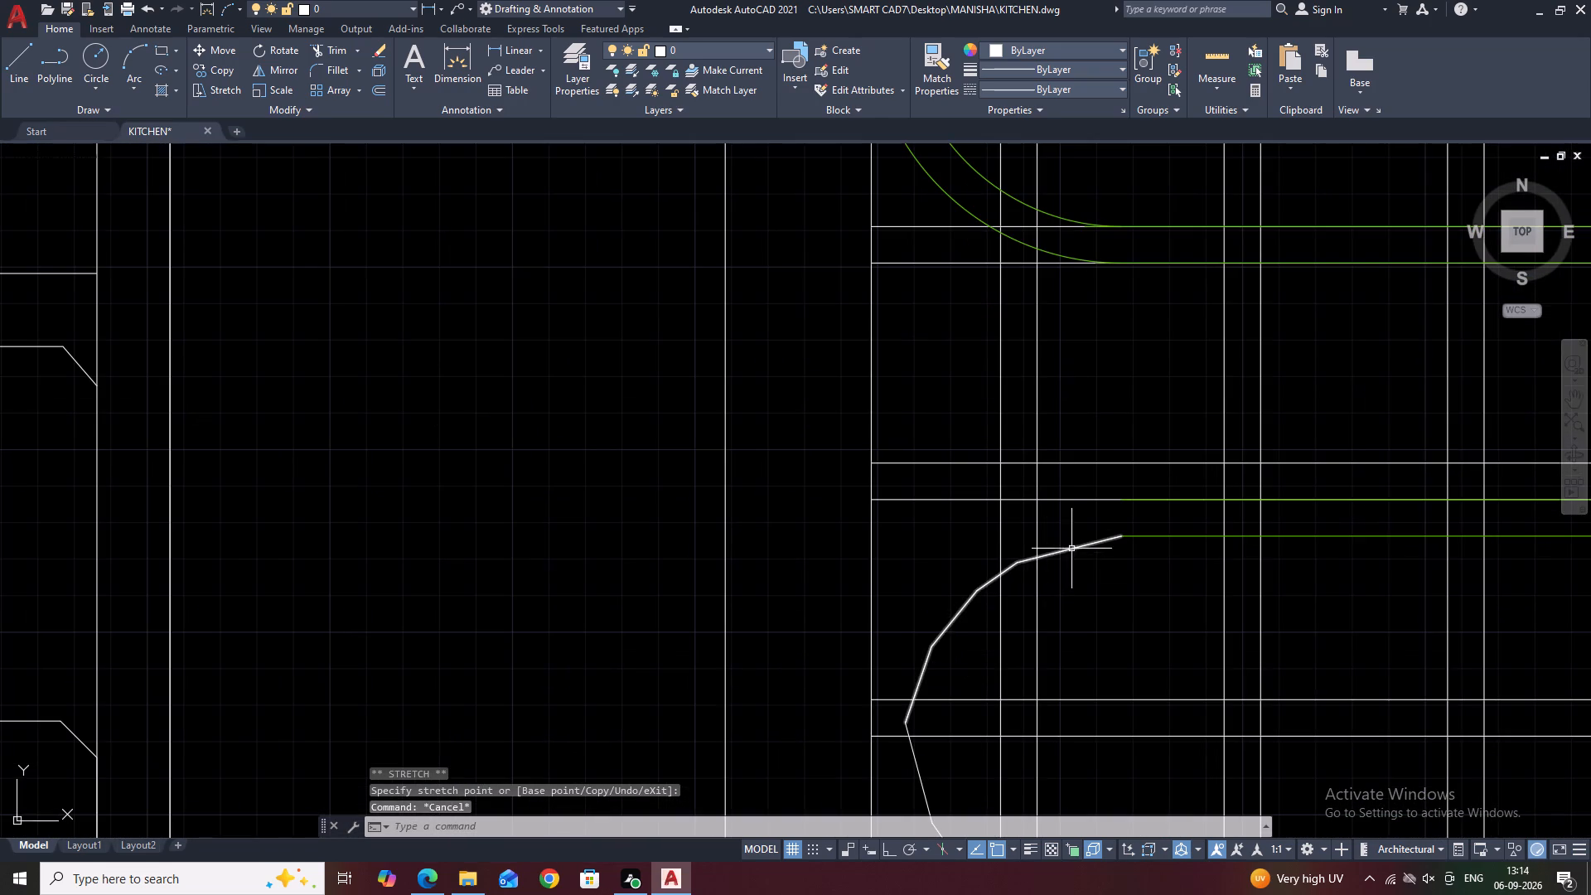
click(1071, 548)
middle_drag(1115, 601, 1066, 501)
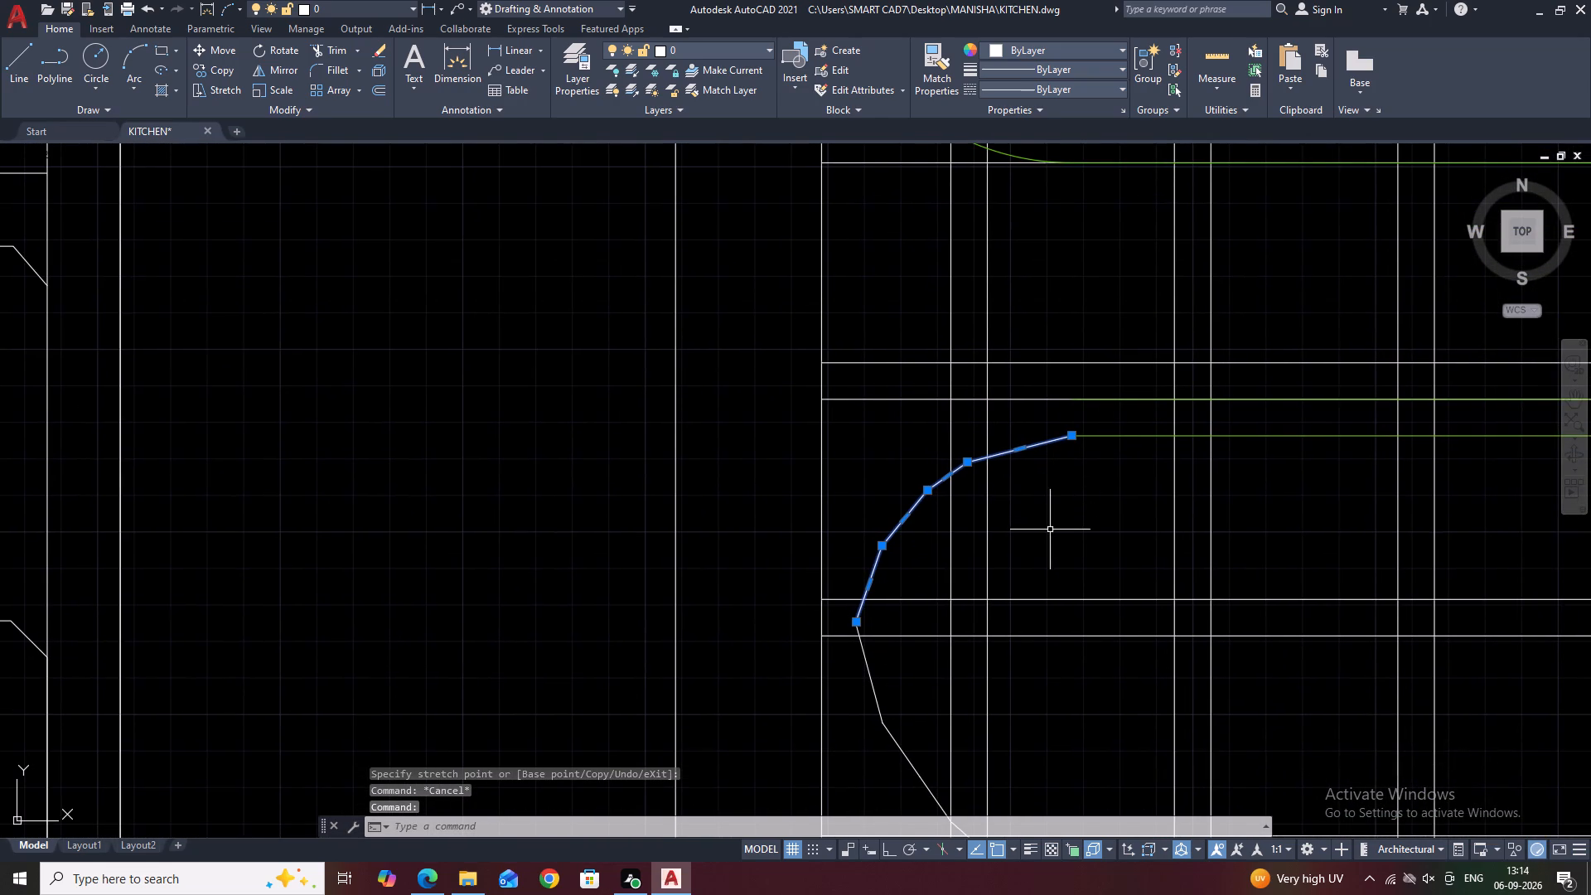
scroll(1003, 510, down, 1)
middle_drag(1075, 549, 1032, 393)
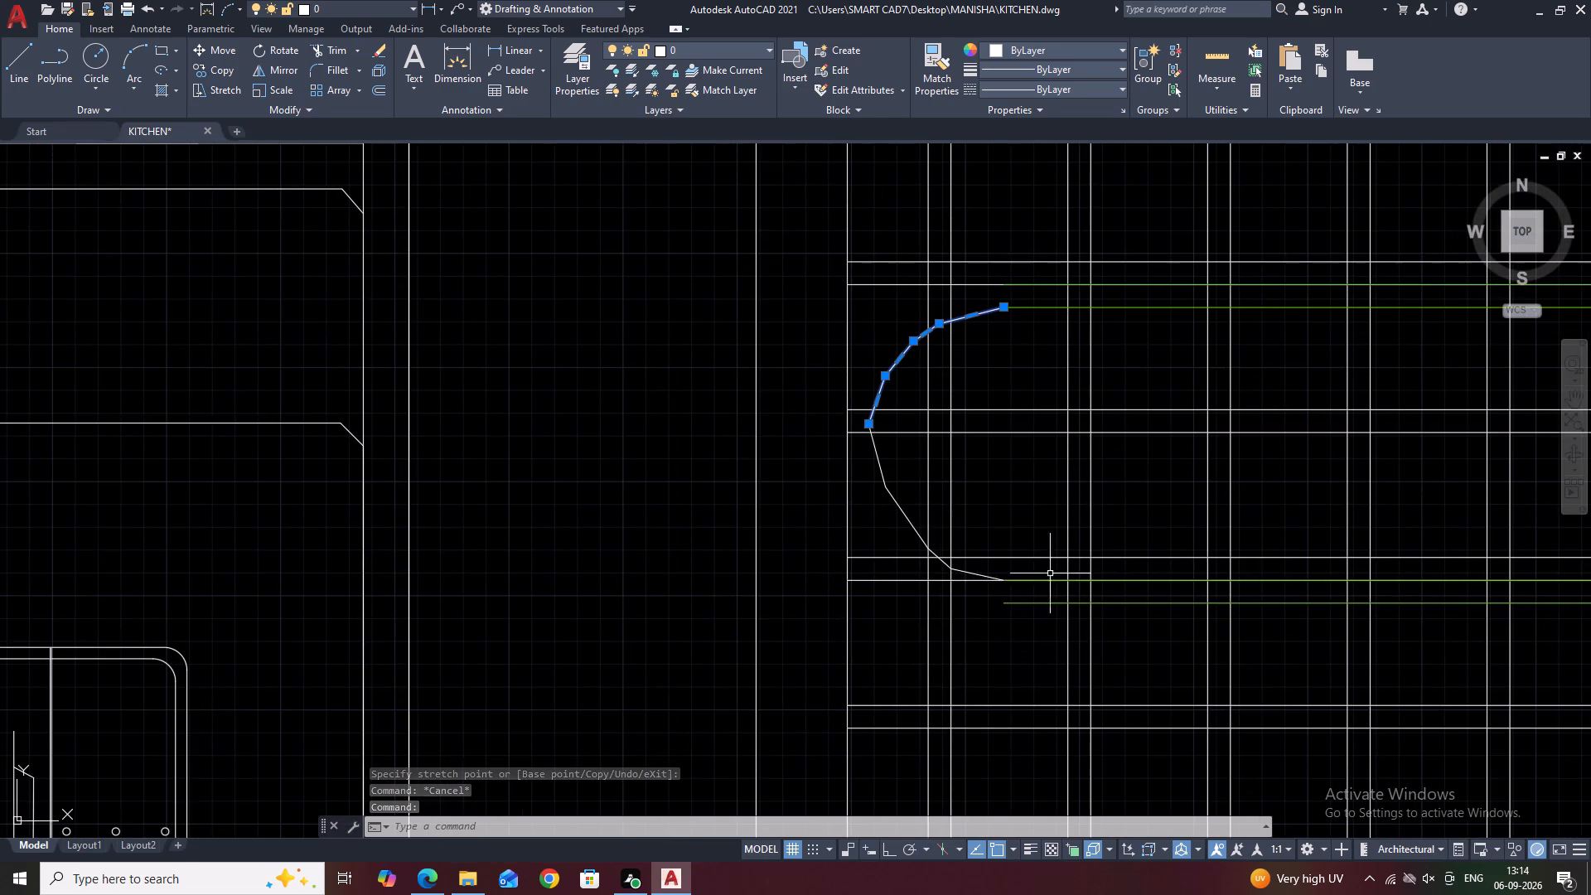
scroll(920, 506, up, 2)
click(907, 452)
click(829, 559)
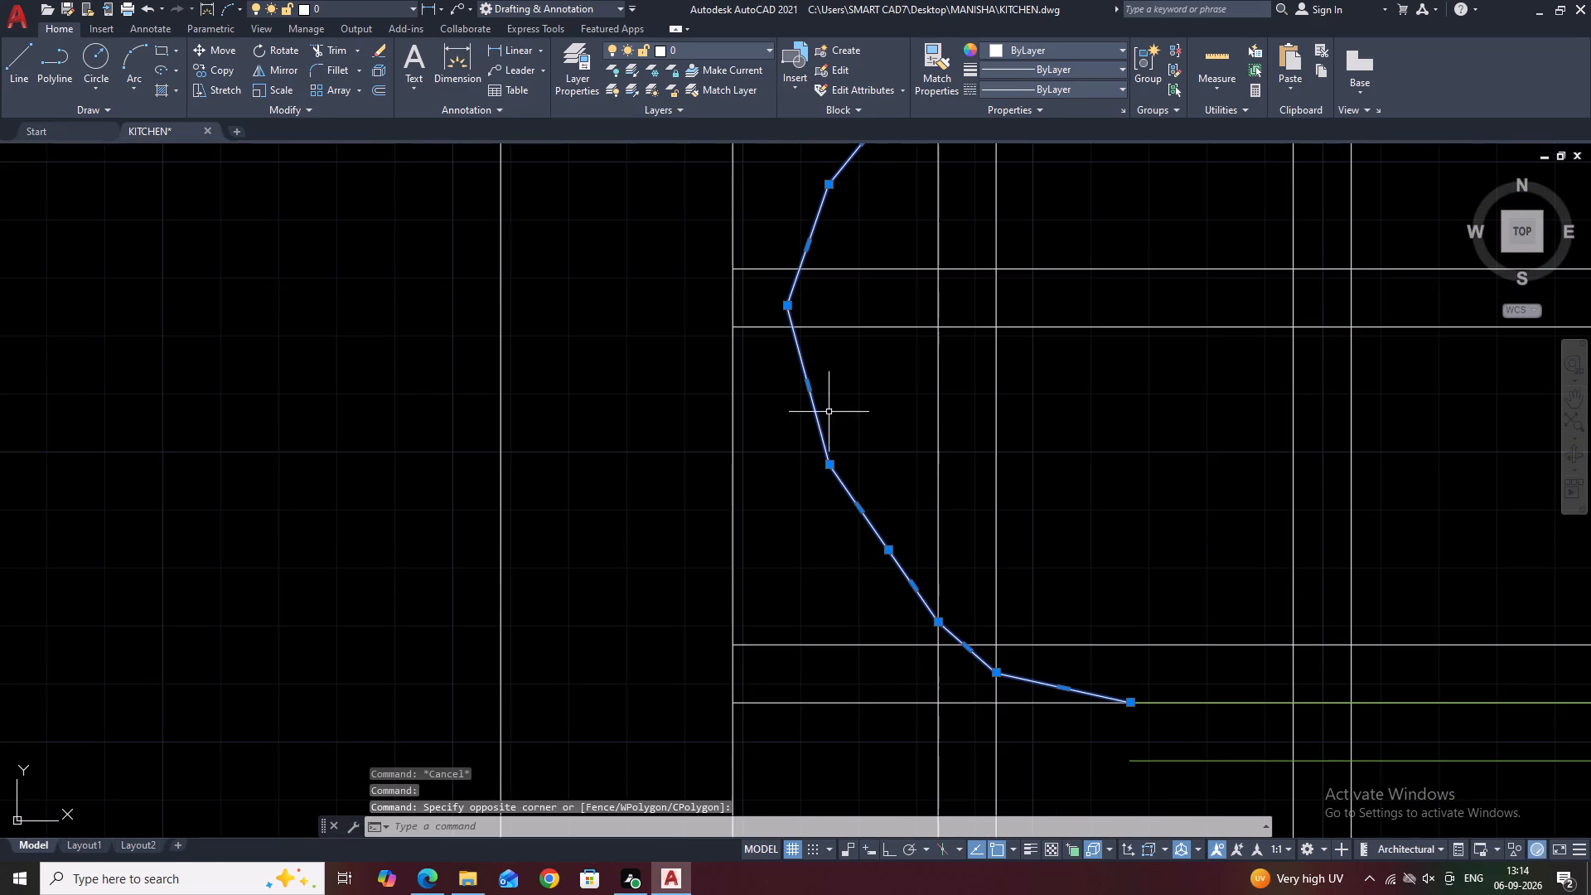
middle_drag(829, 410, 740, 438)
middle_drag(885, 436, 720, 454)
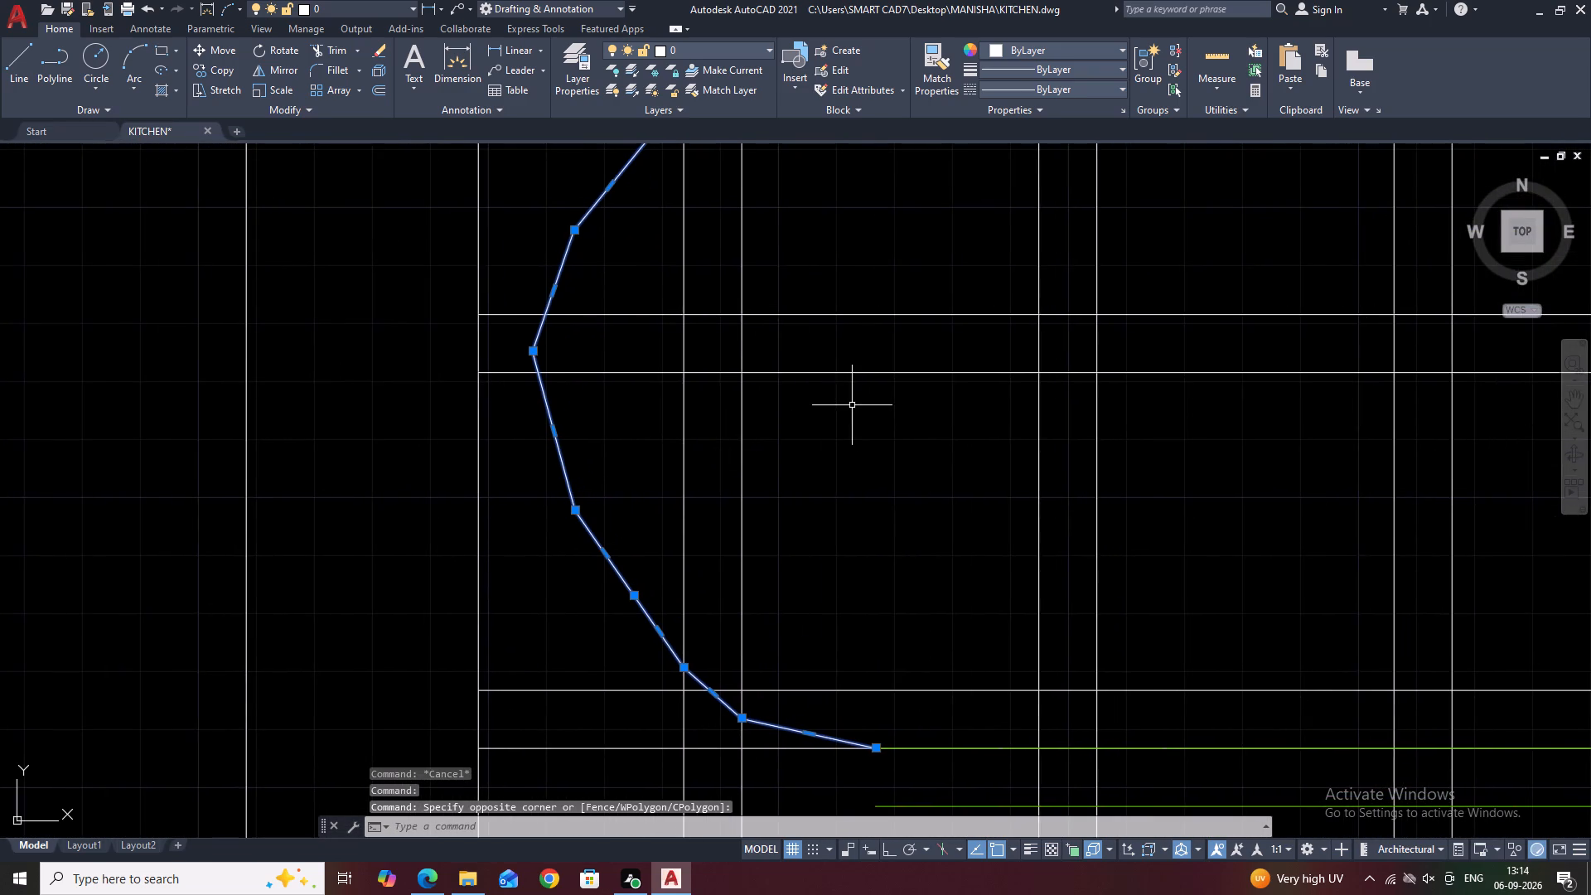
middle_drag(856, 409, 776, 534)
scroll(776, 534, down, 2)
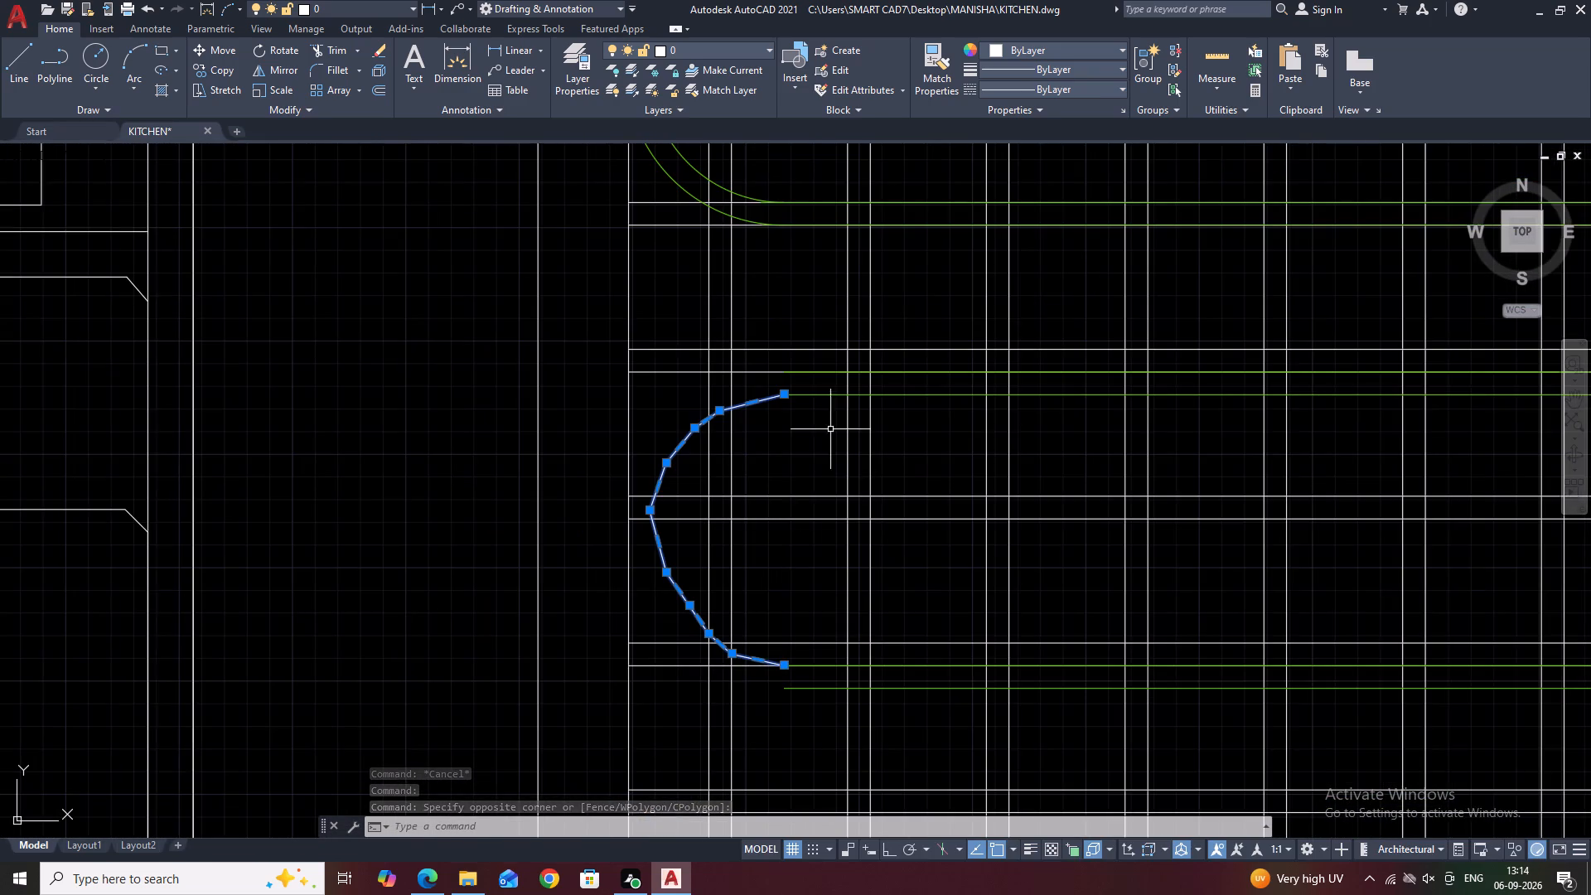
middle_drag(834, 426, 869, 492)
text(O)
key(space)
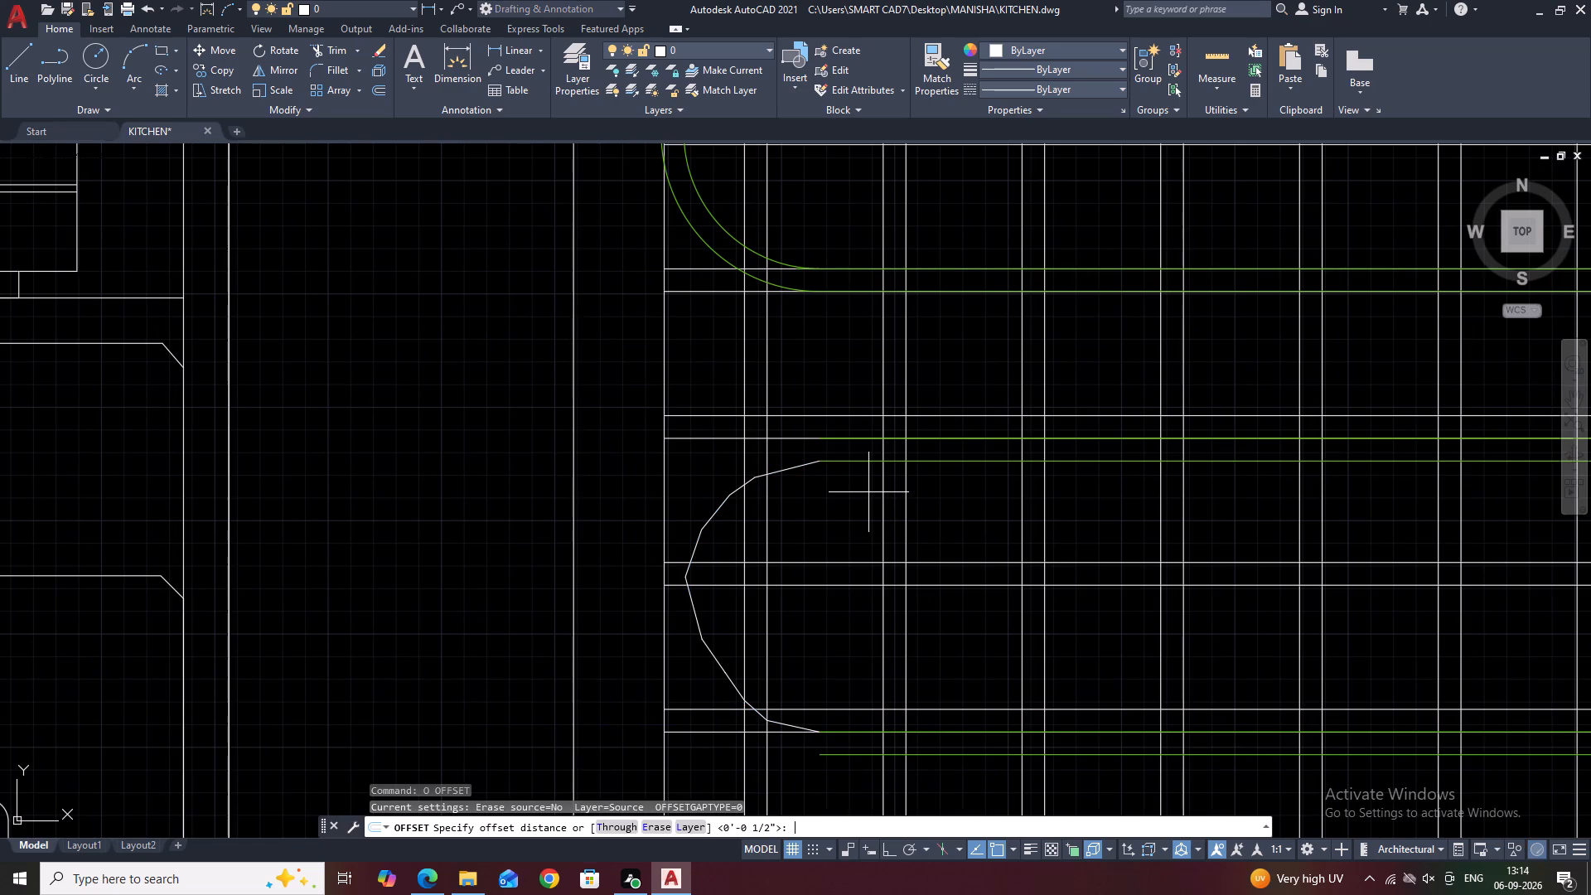
text(0.)
key(5)
key(space)
click(780, 472)
click(780, 452)
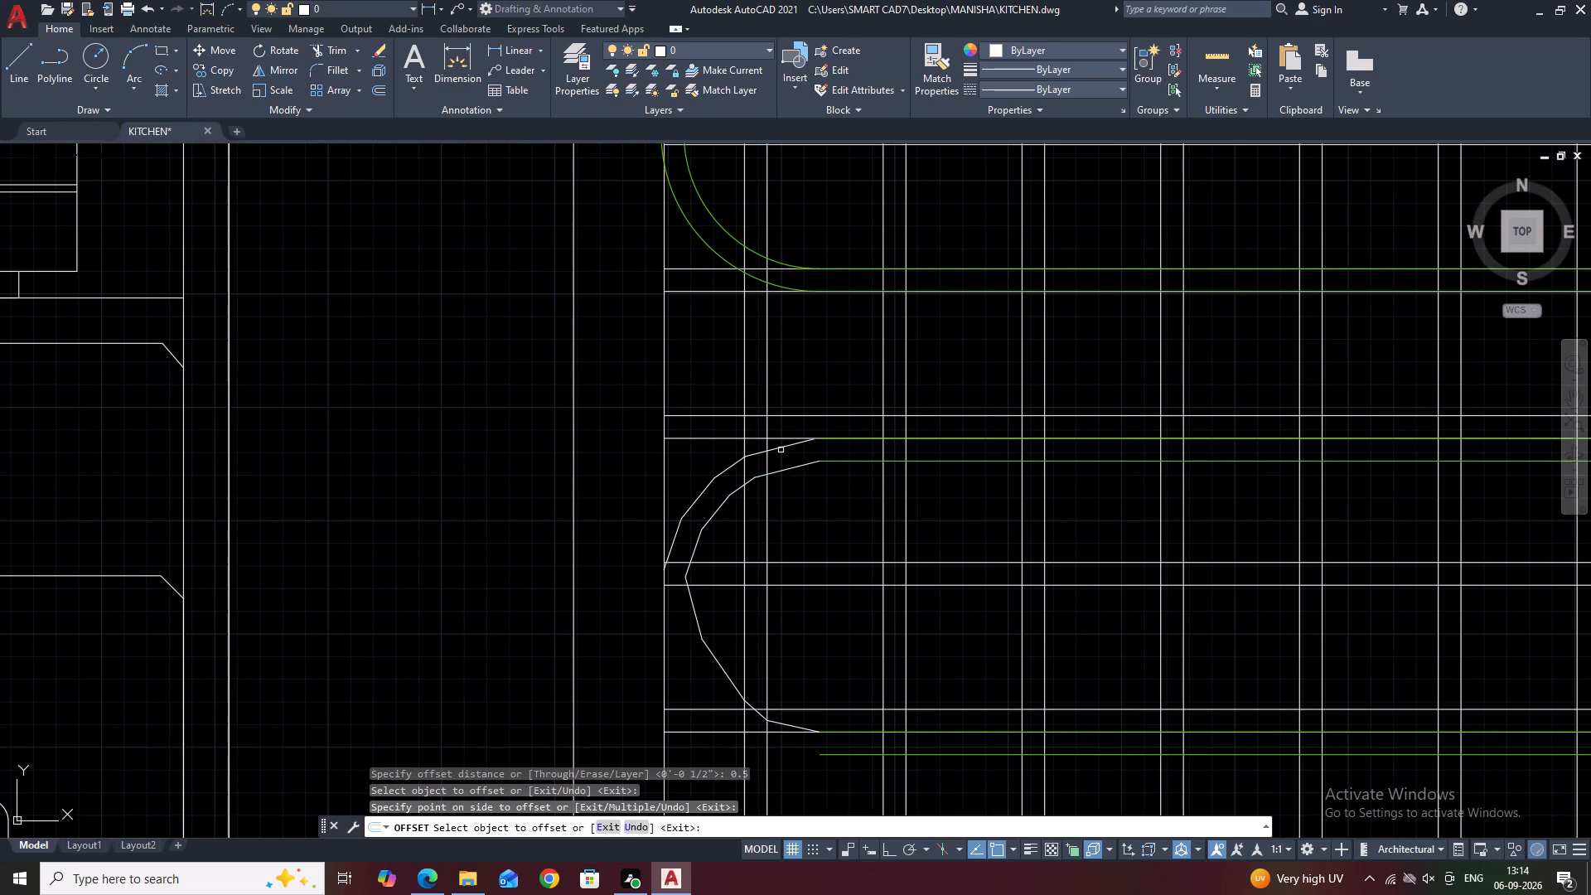
Offset the lower segmented polyline of the lowest loop's end outward by 0.5.
click(699, 614)
click(666, 645)
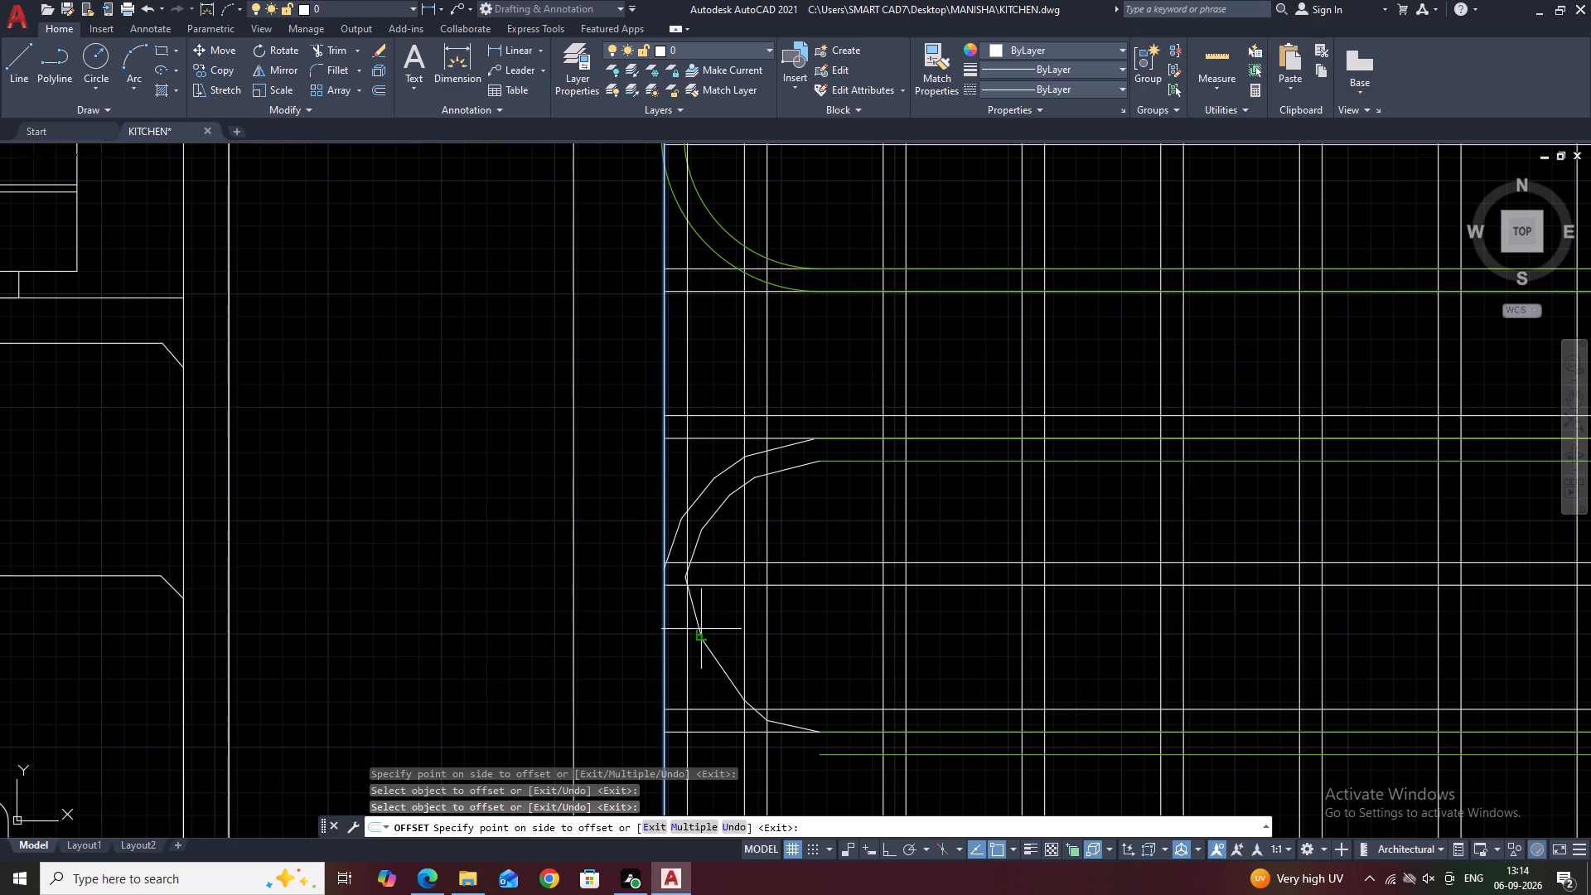
key(space)
click(700, 631)
text(O)
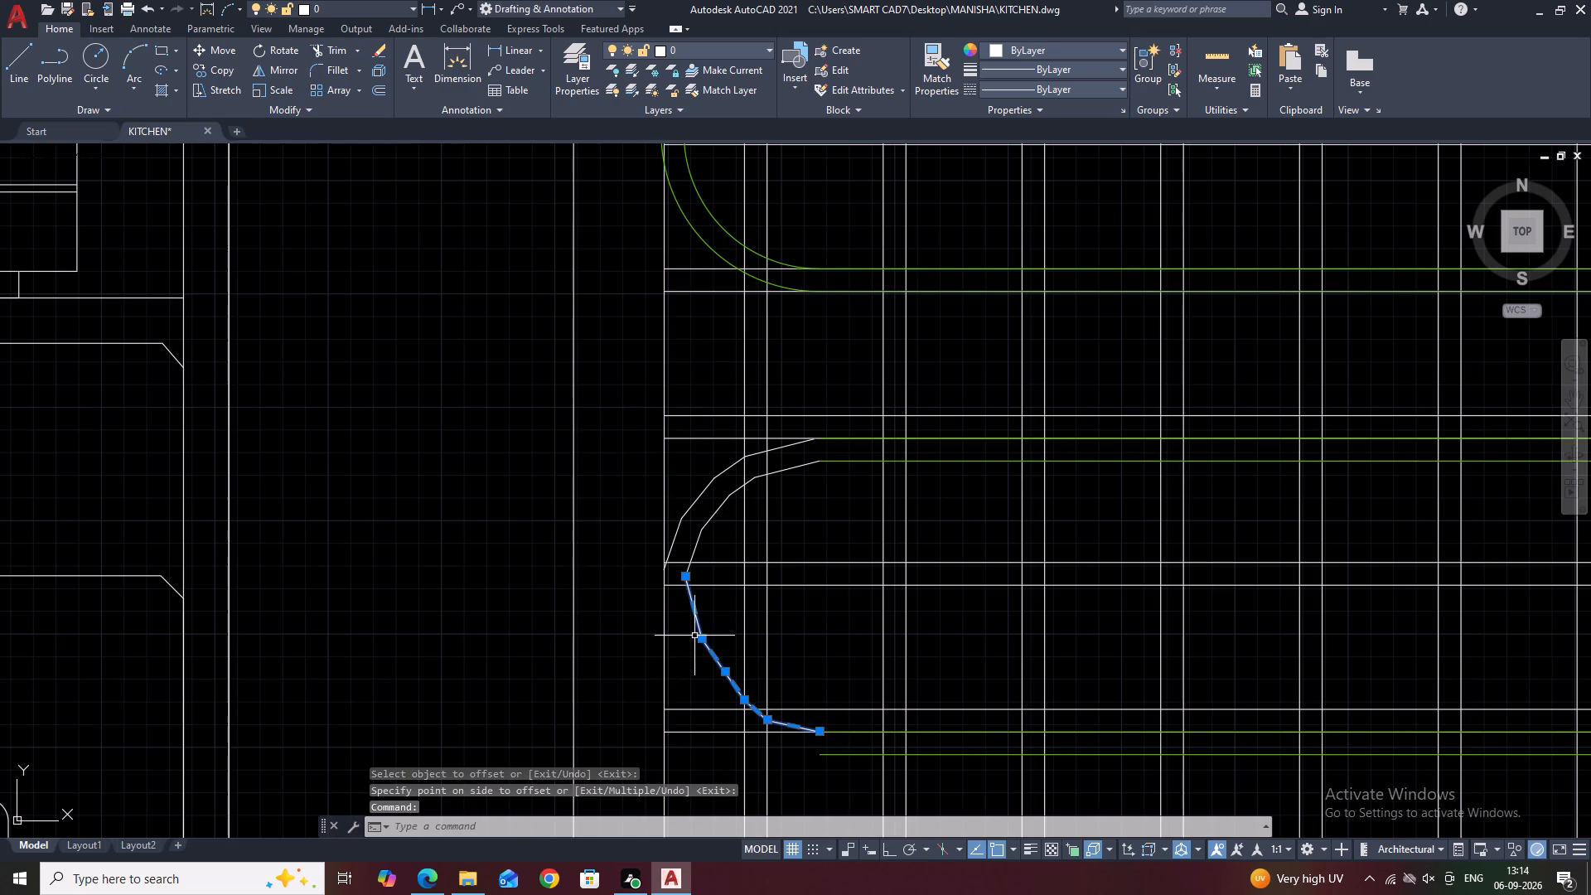
key(space)
key(0)
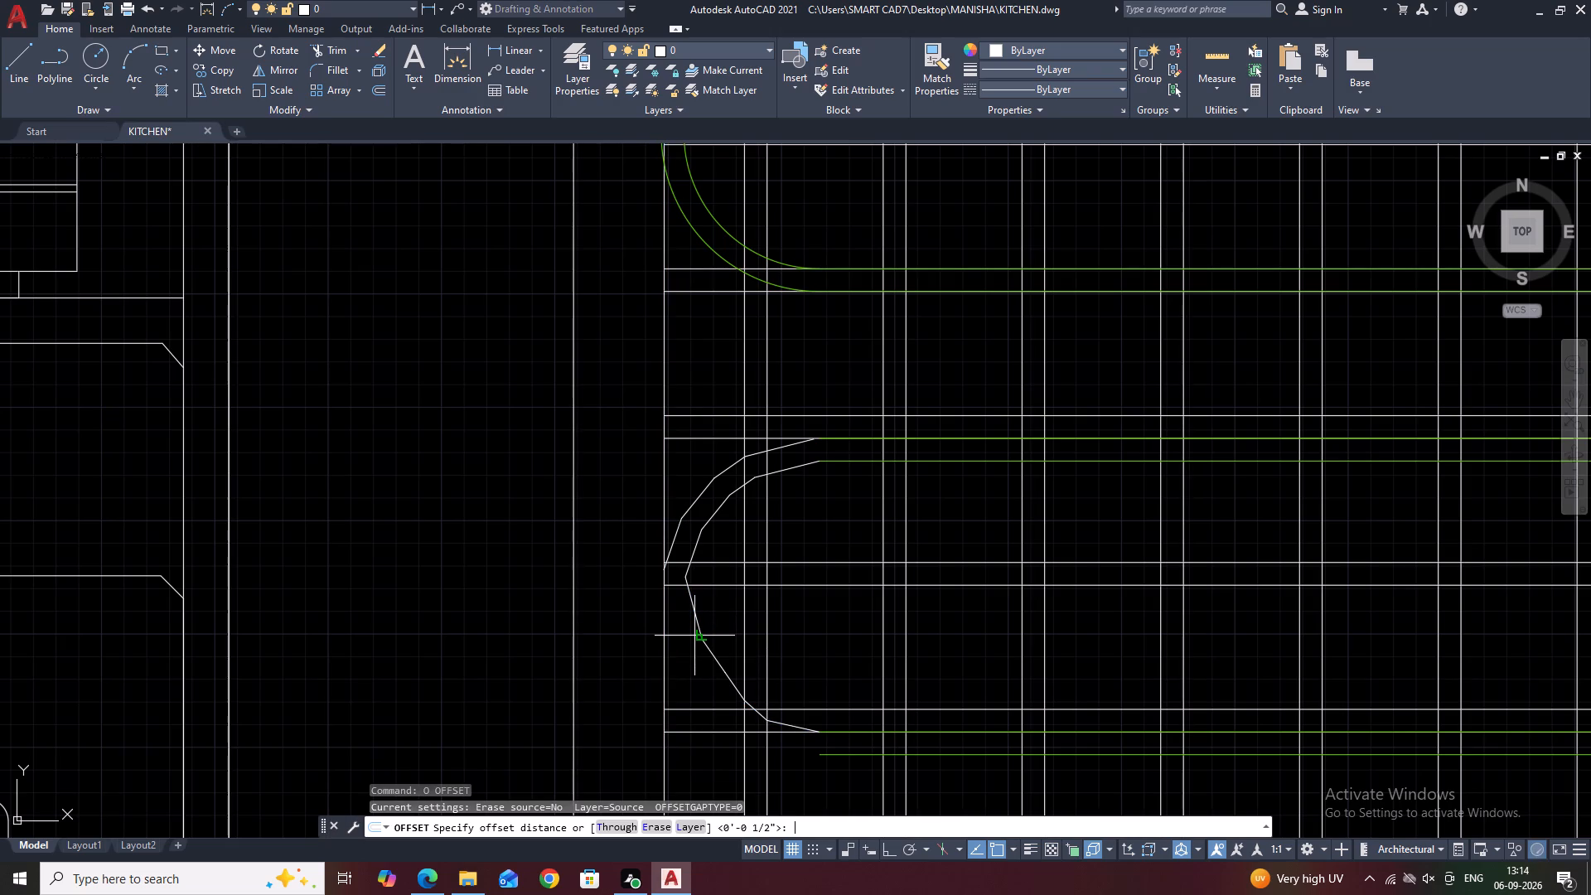
key(period)
text(5)
key(space)
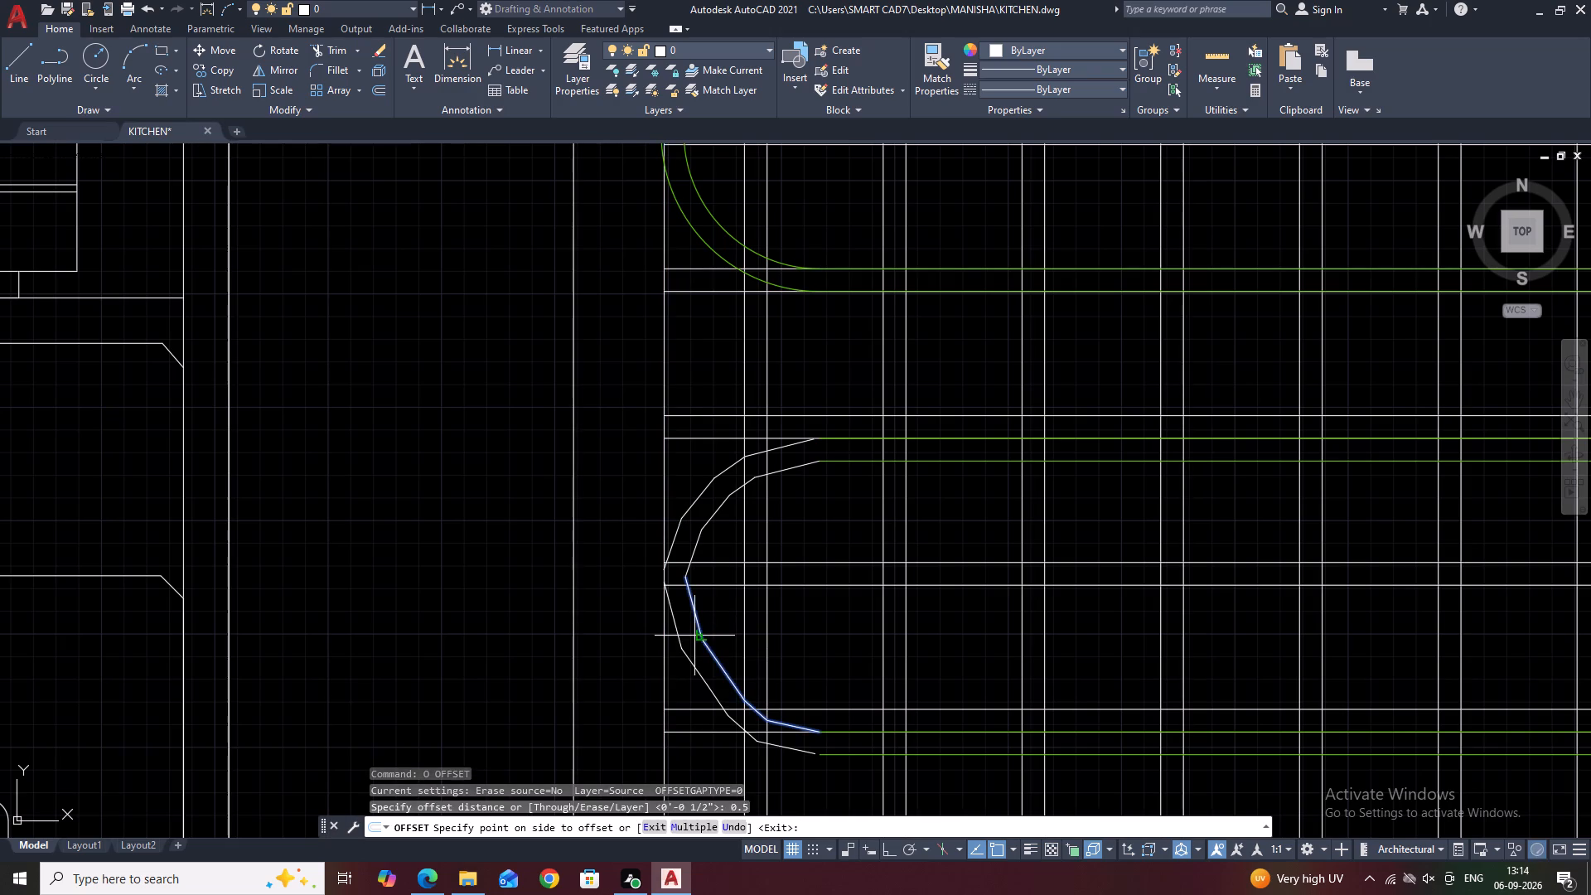
click(681, 641)
key(Escape)
Stretch the outer lower polyline's bottom endpoint exactly onto the end of the lowest loop's lower outer green line.
middle_drag(752, 629, 821, 511)
scroll(806, 647, up, 2)
scroll(999, 610, up, 2)
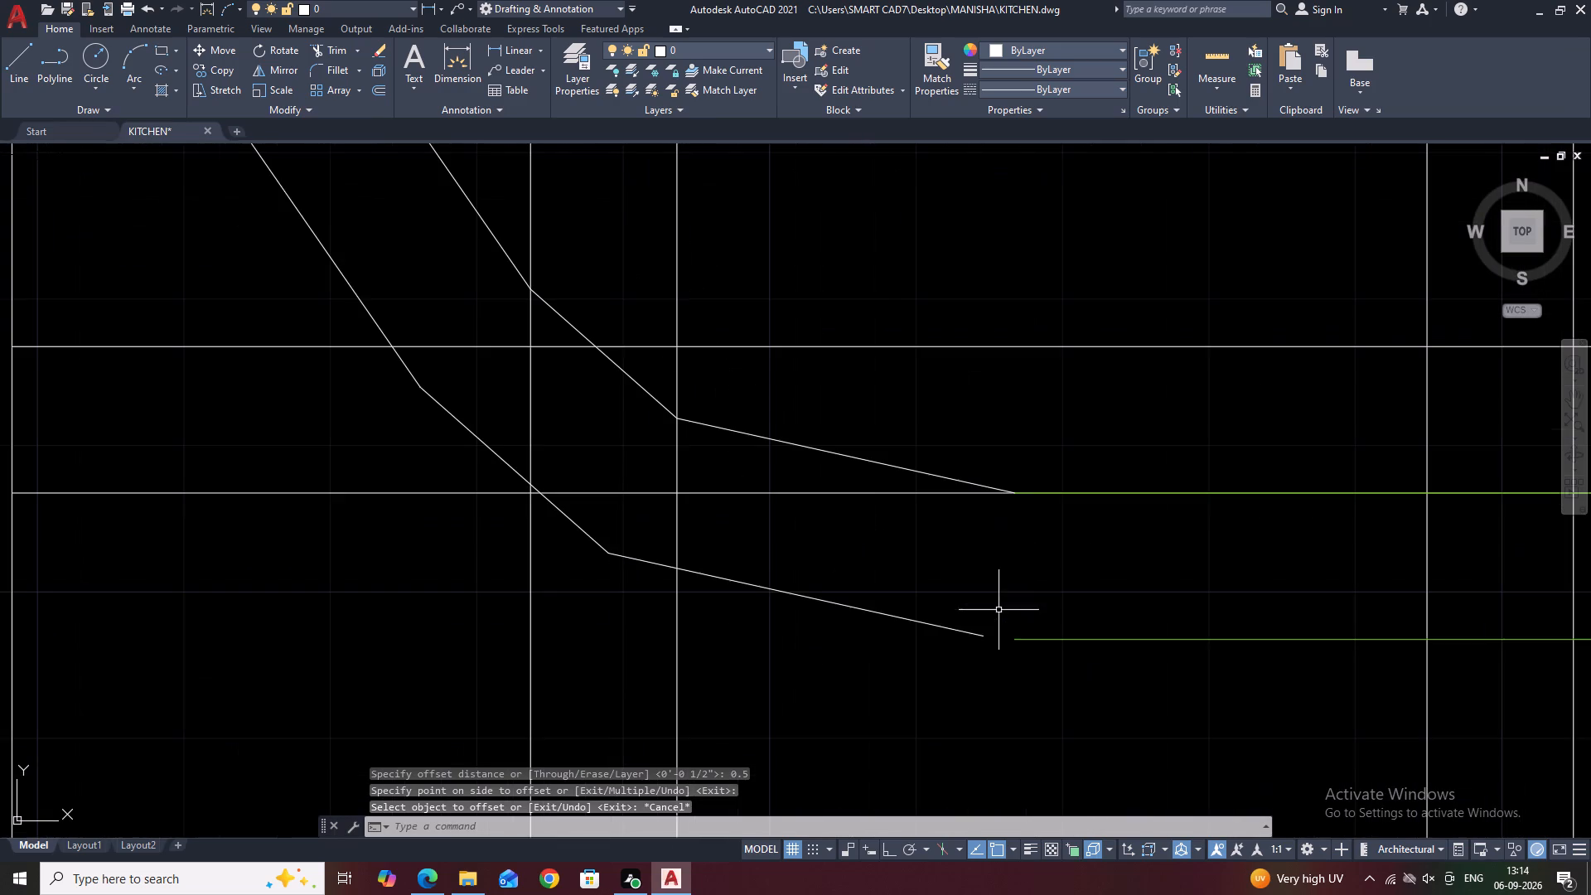
click(982, 638)
click(982, 636)
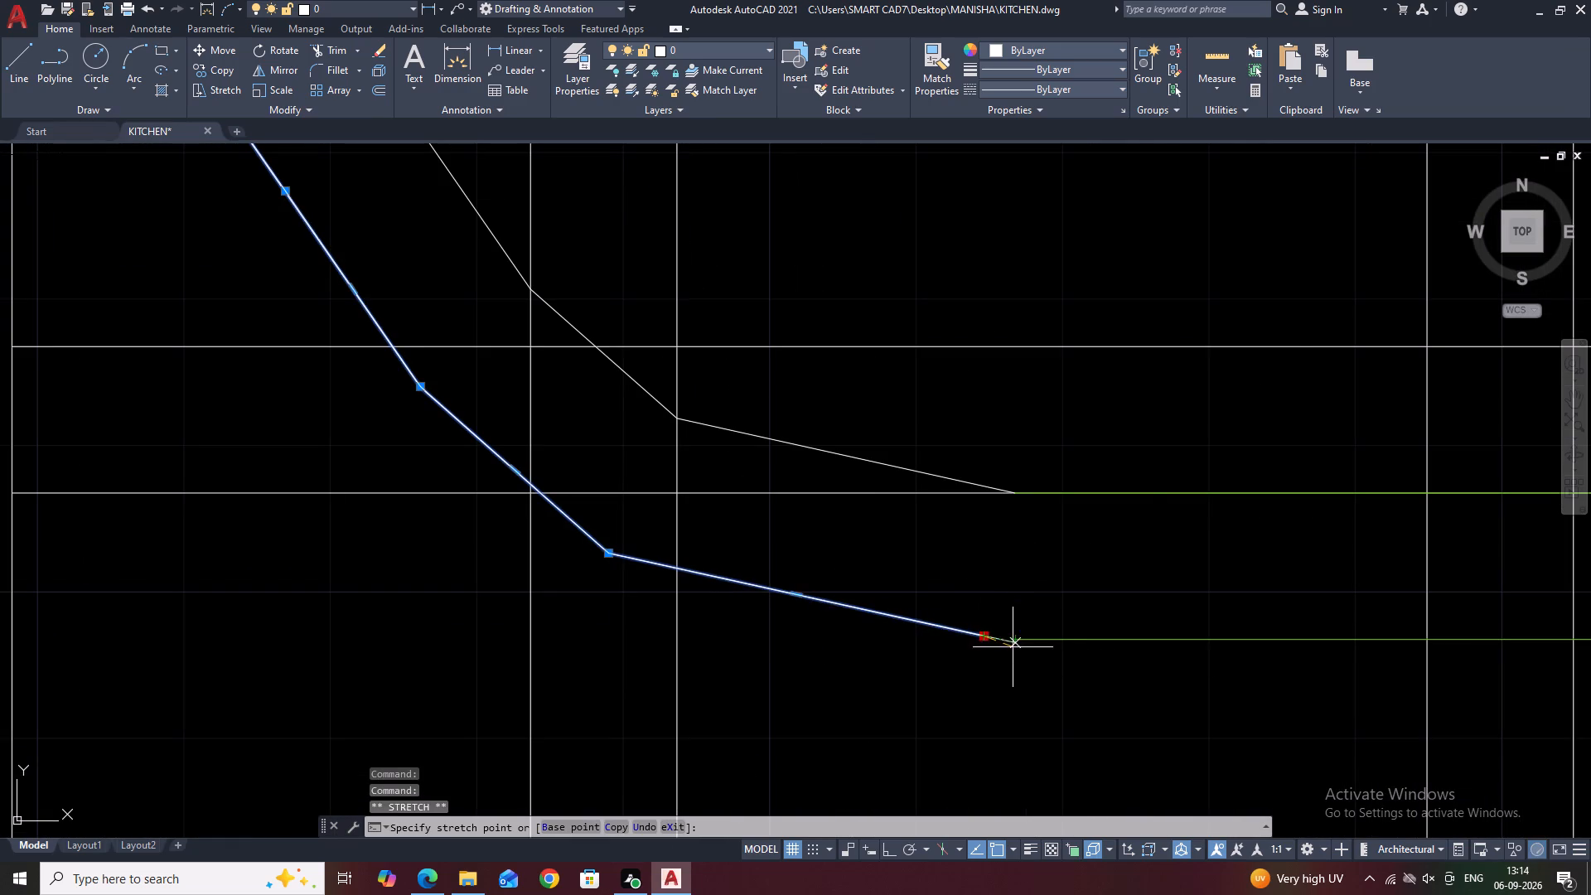
click(1013, 643)
key(Escape)
scroll(902, 576, down, 3)
scroll(934, 602, up, 2)
click(914, 563)
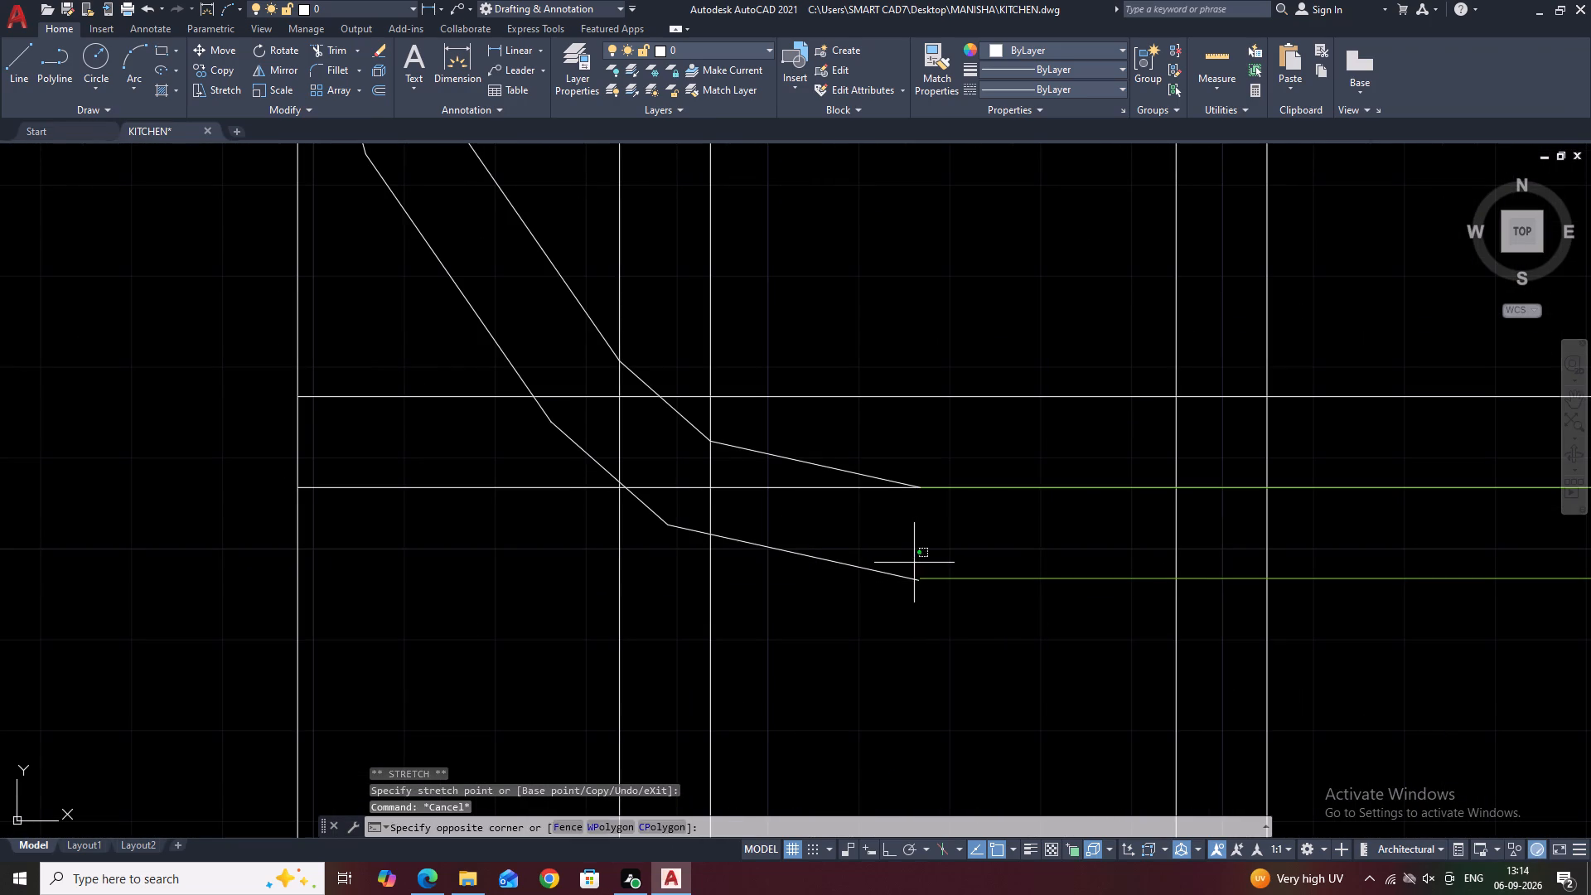
click(878, 602)
middle_drag(927, 584, 879, 641)
scroll(879, 640, up, 8)
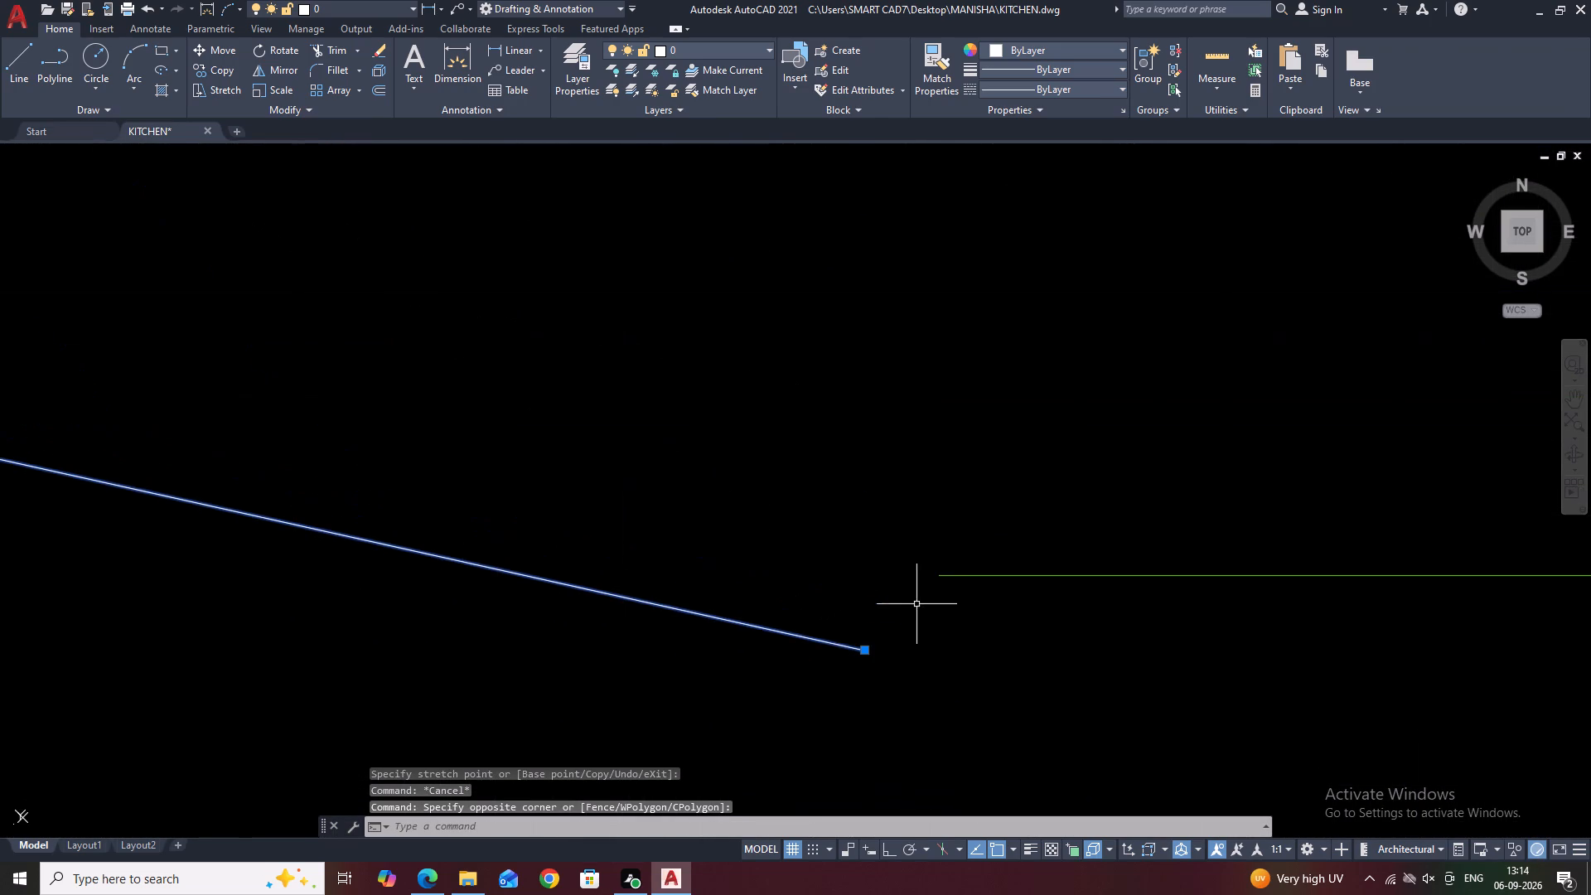
click(868, 651)
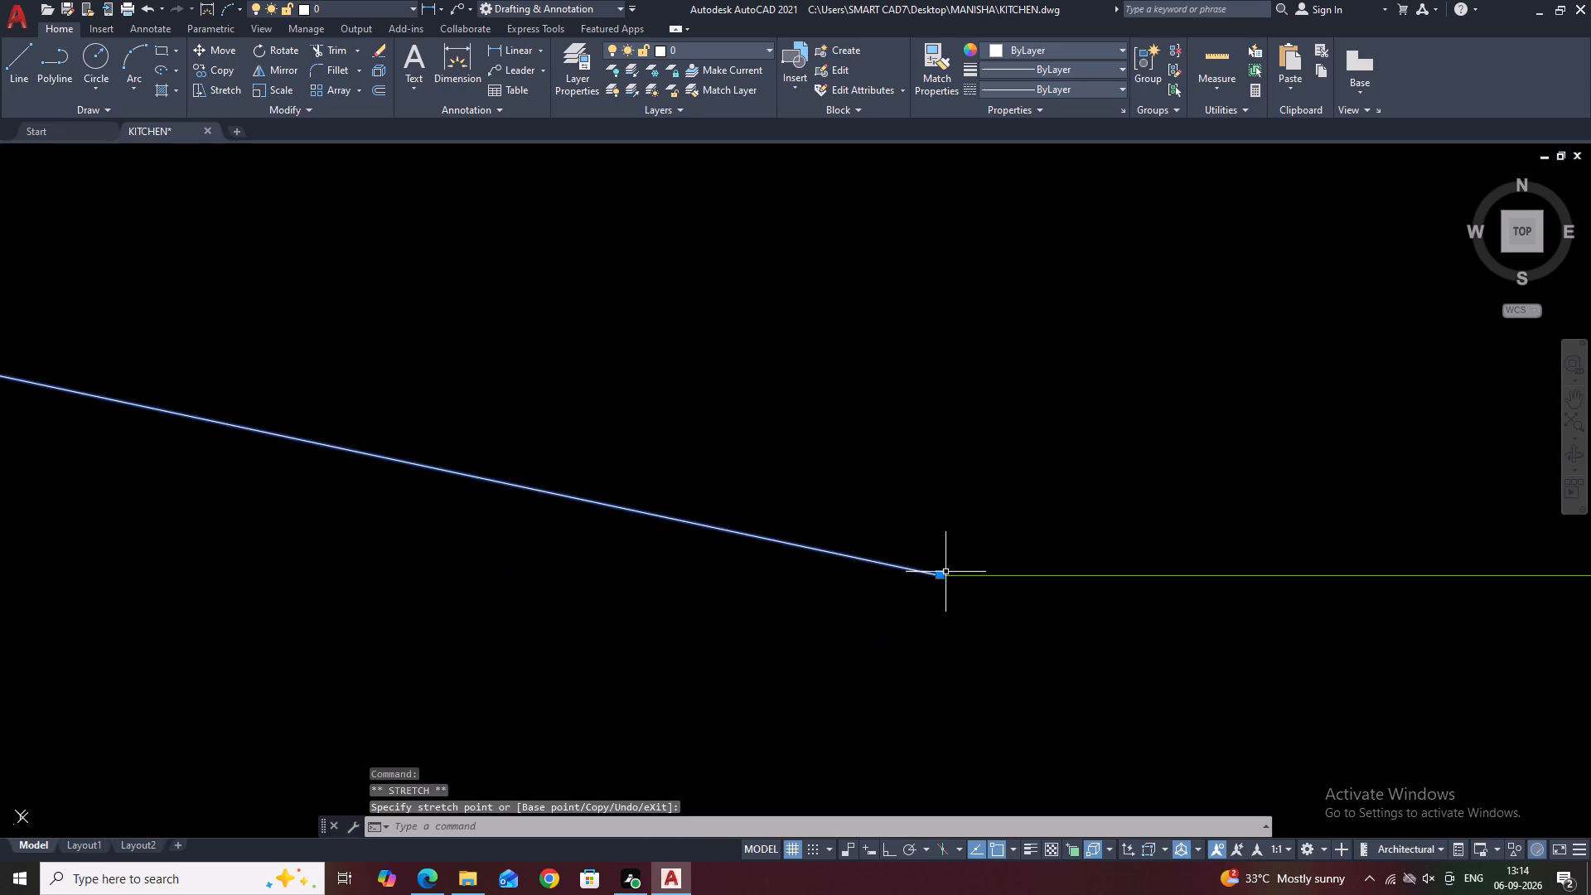
click(945, 572)
key(Escape)
Match the green loop line's properties onto all four white segmented polylines at the lowest loop's end.
scroll(858, 588, down, 16)
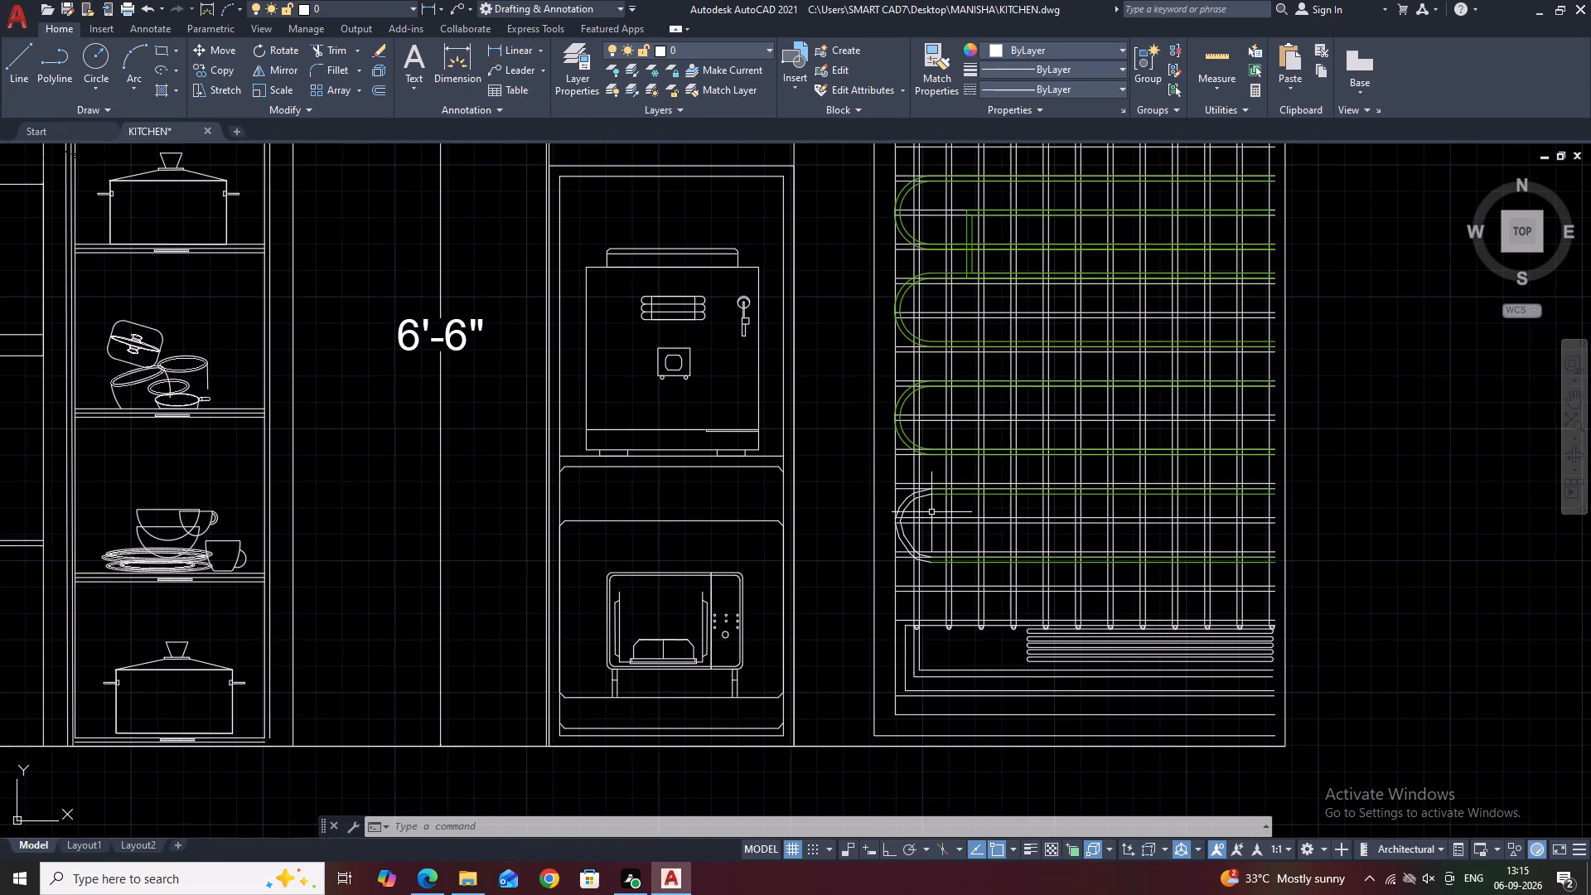
scroll(925, 522, down, 1)
scroll(899, 542, up, 2)
scroll(963, 481, up, 2)
middle_drag(1045, 479, 943, 484)
key(m)
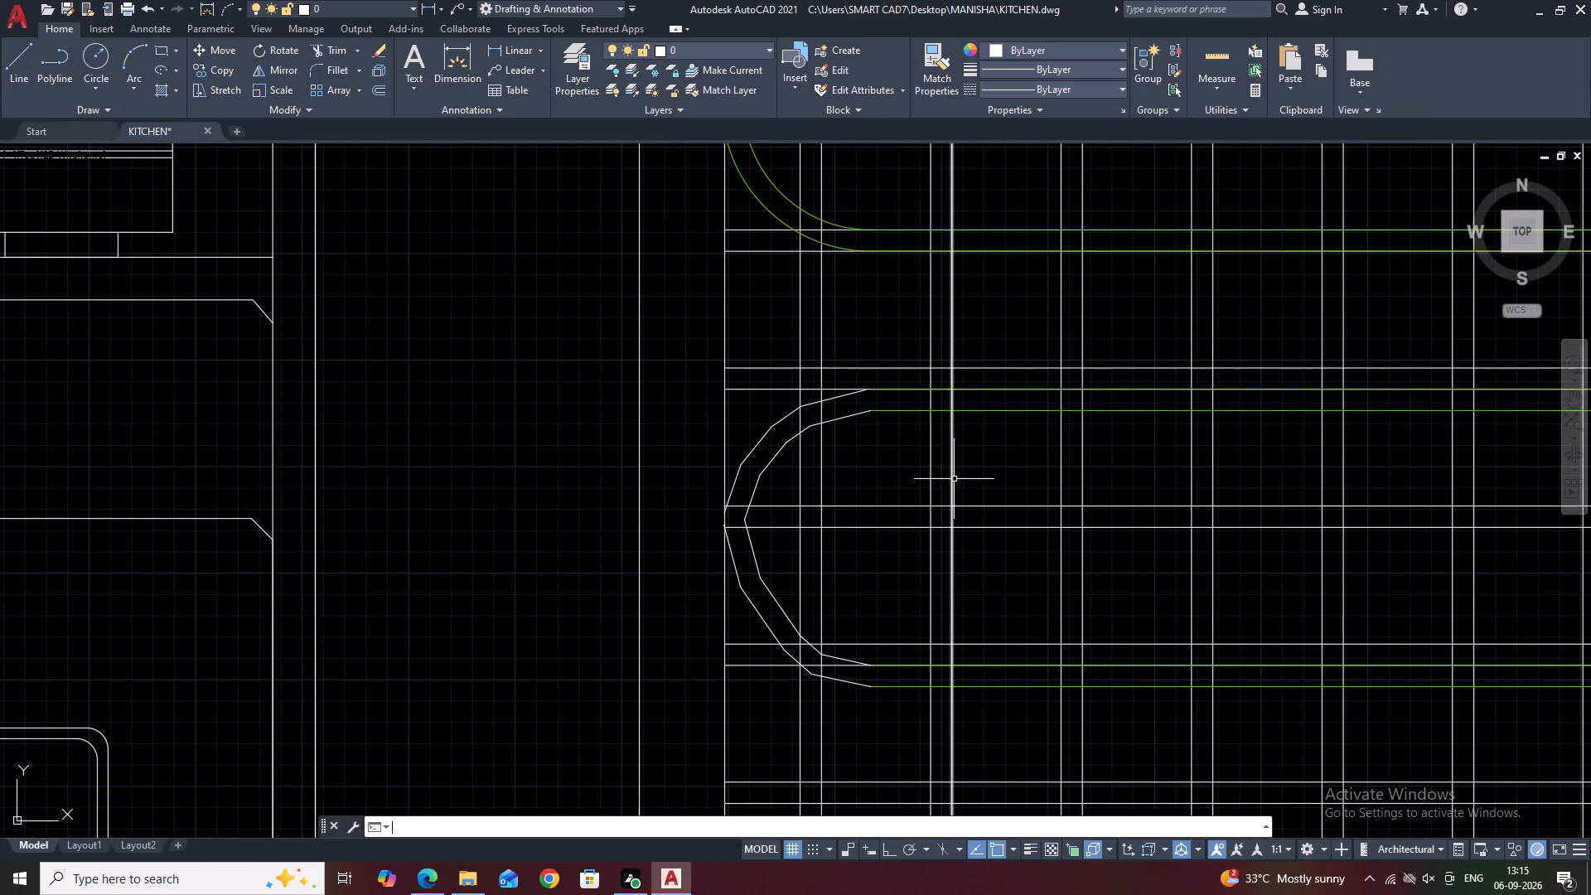
key(a)
key(space)
click(974, 410)
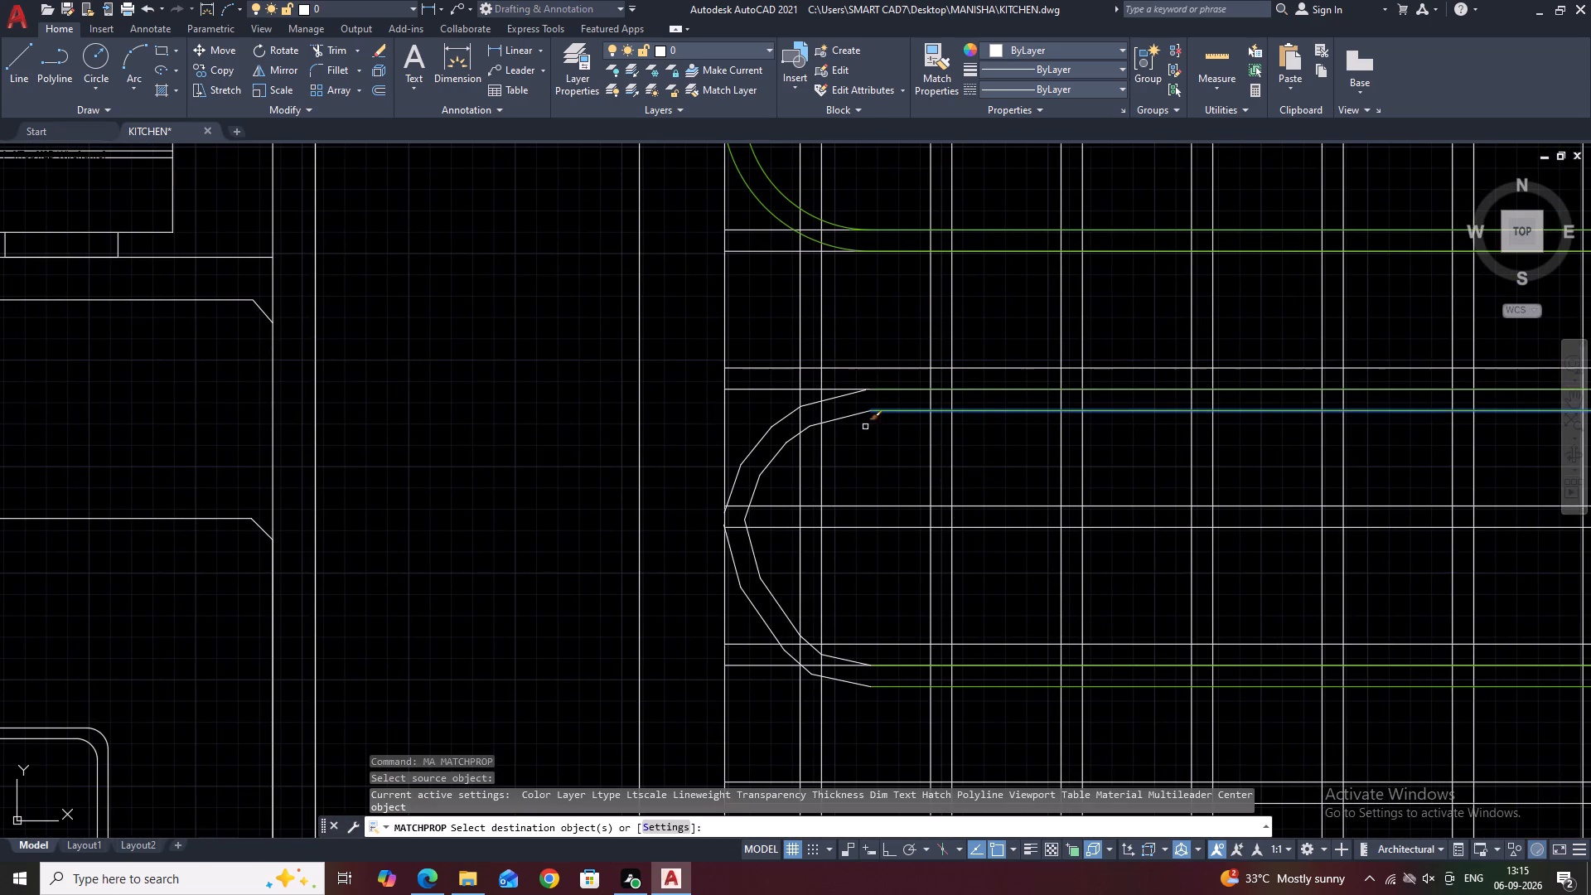
click(849, 416)
click(841, 394)
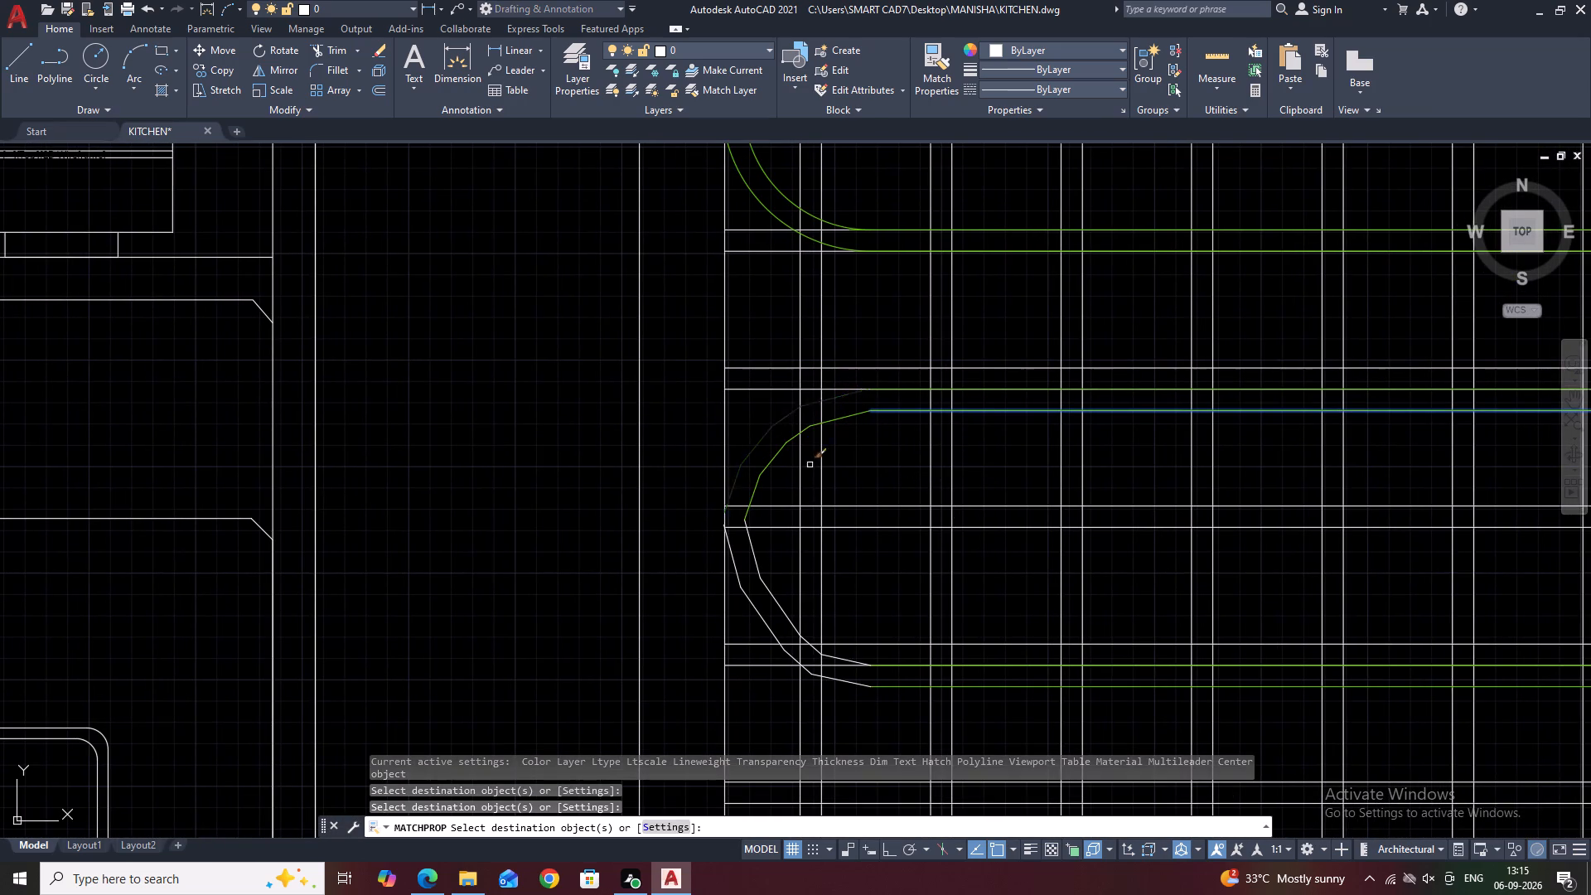
click(757, 558)
click(737, 575)
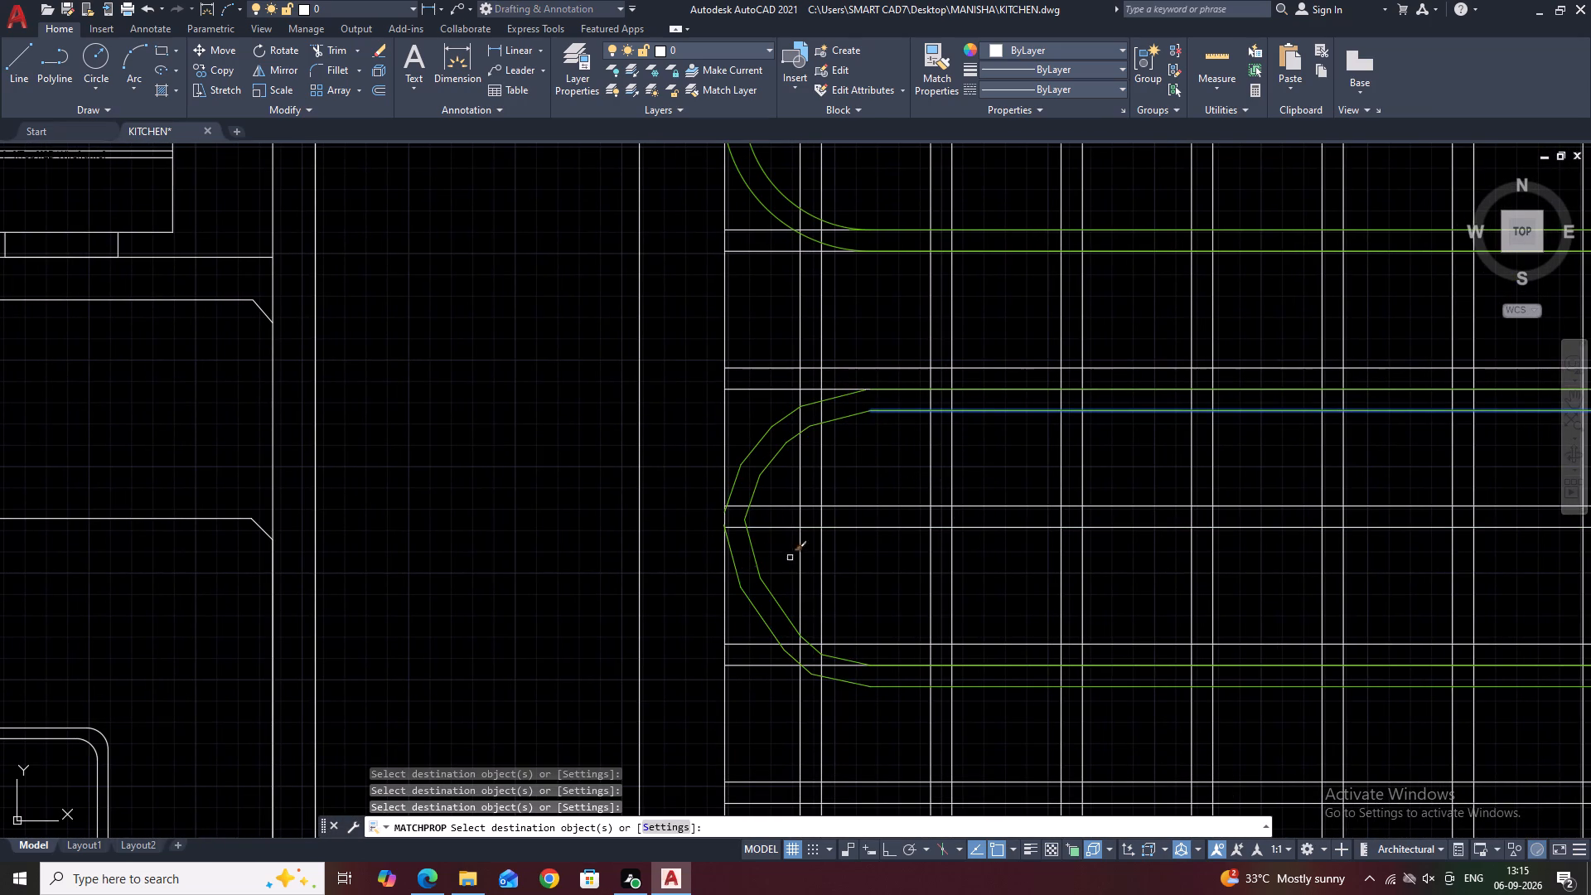
key(Escape)
Delete both green end arcs of the loop directly above the lowest one.
middle_drag(856, 303, 899, 545)
click(830, 406)
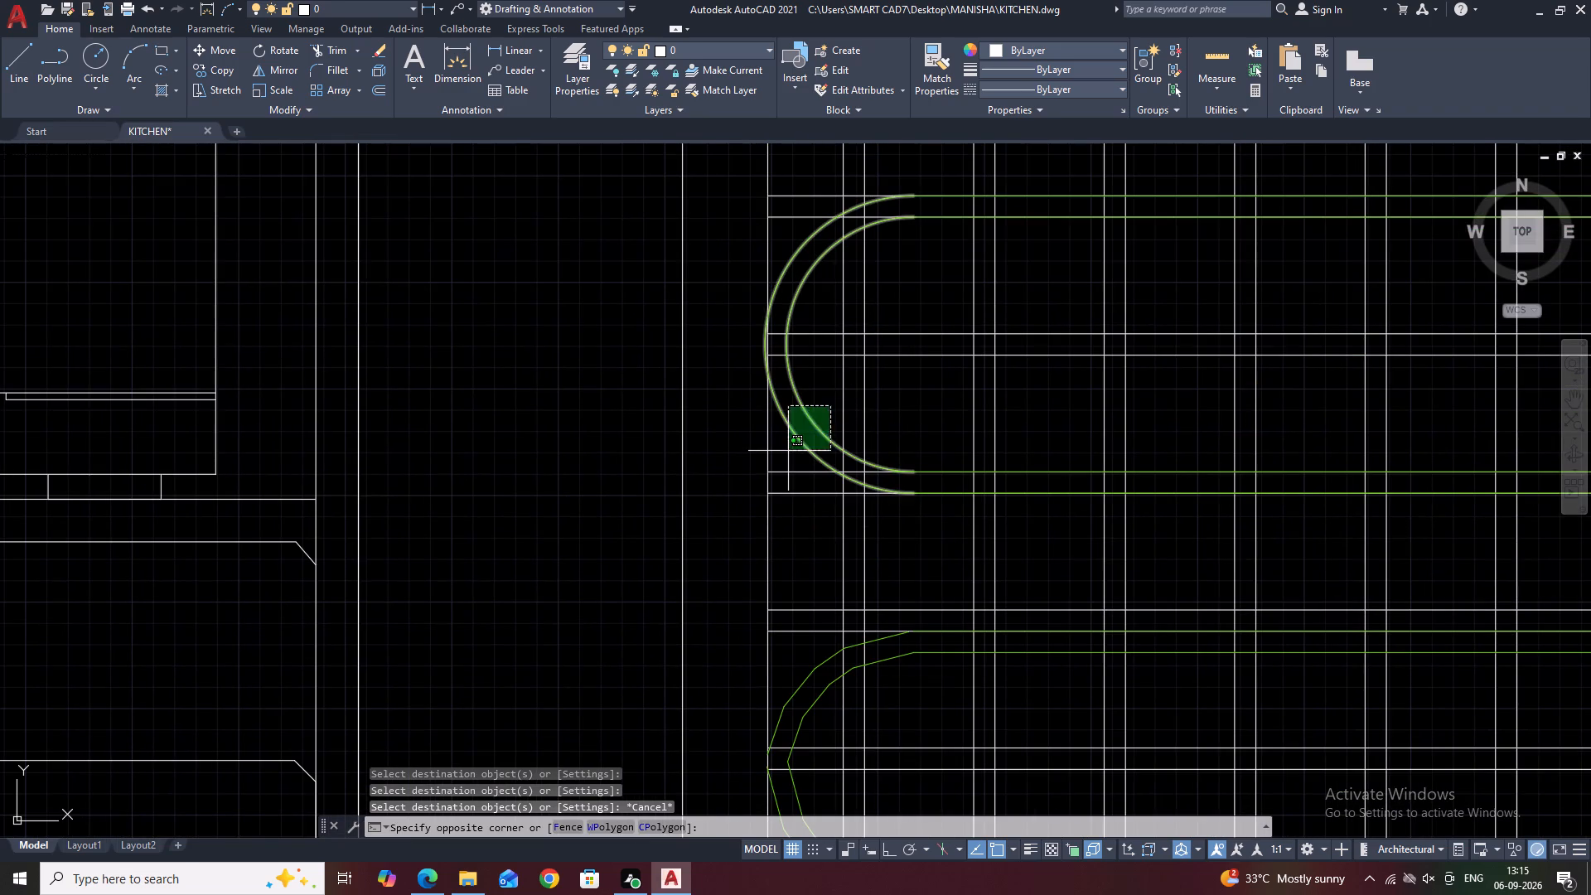
click(788, 452)
key(Delete)
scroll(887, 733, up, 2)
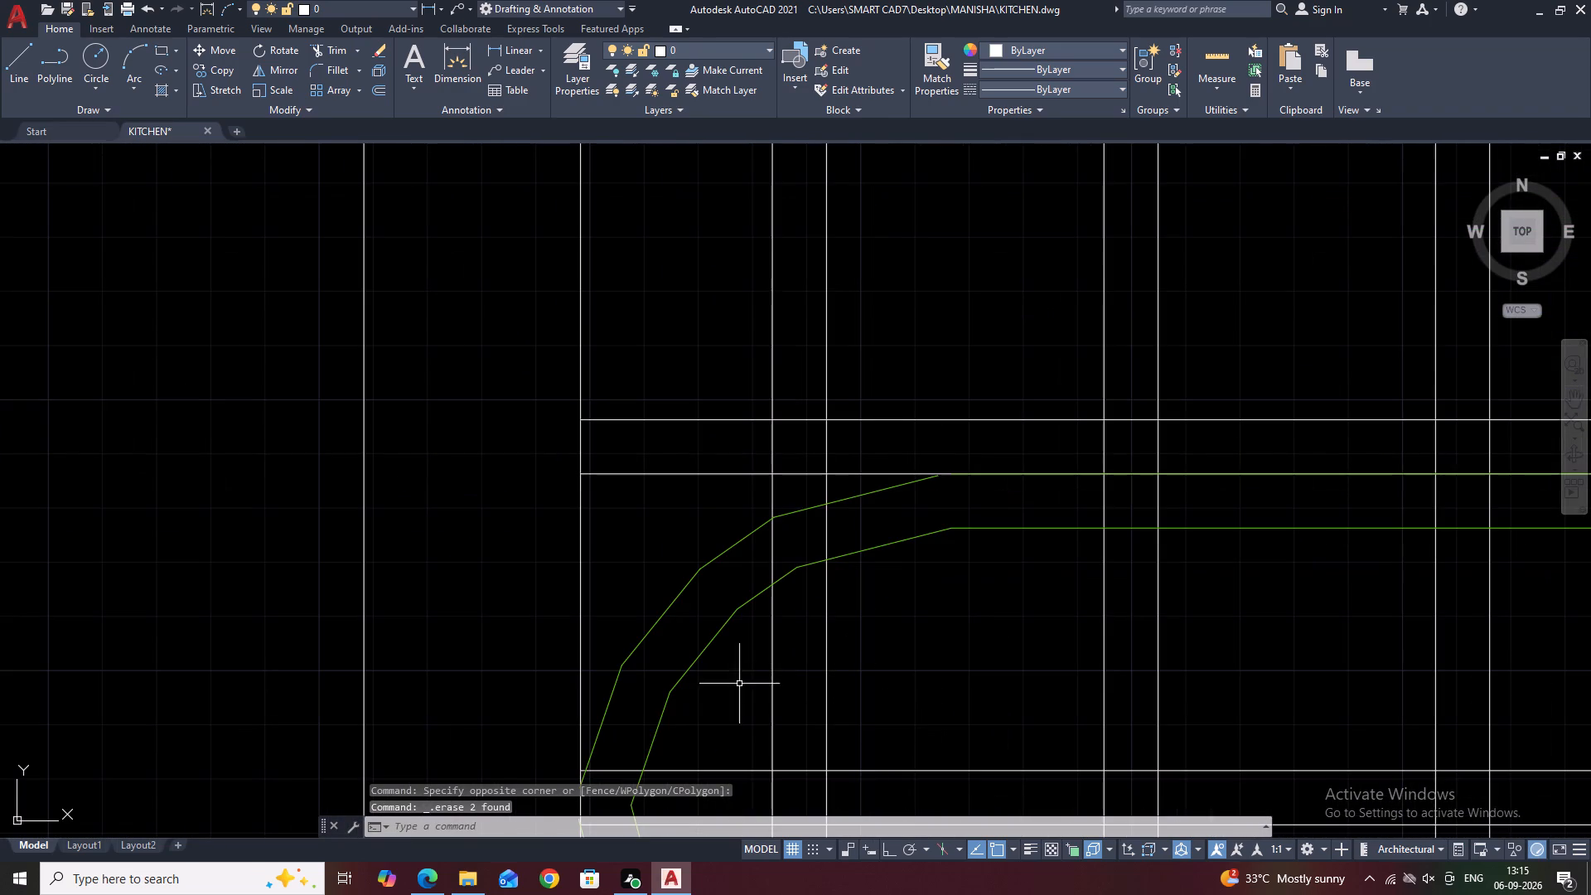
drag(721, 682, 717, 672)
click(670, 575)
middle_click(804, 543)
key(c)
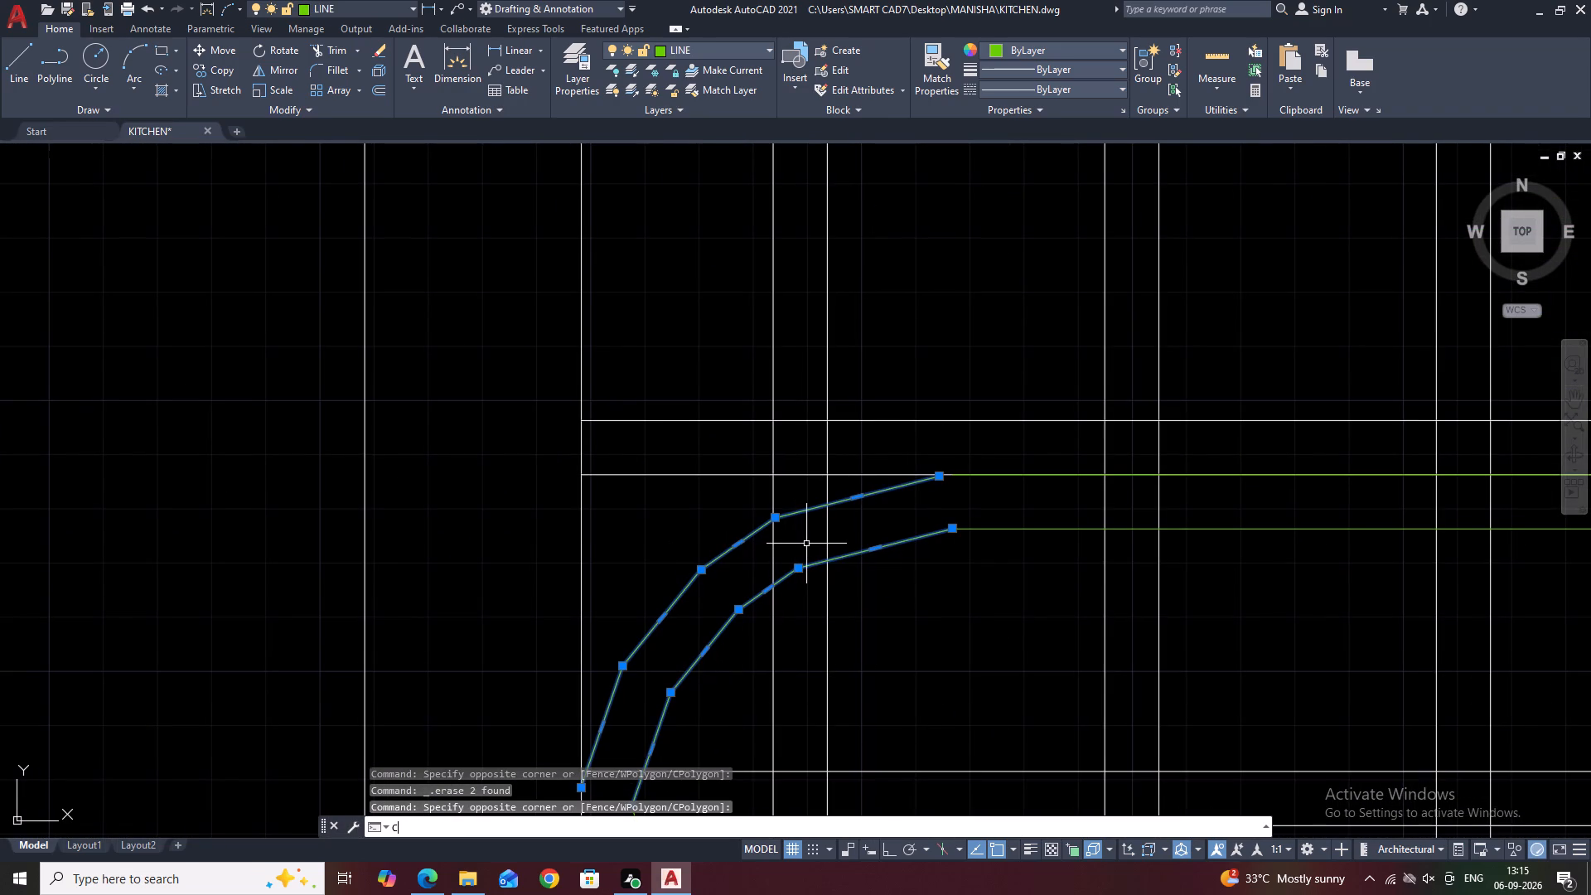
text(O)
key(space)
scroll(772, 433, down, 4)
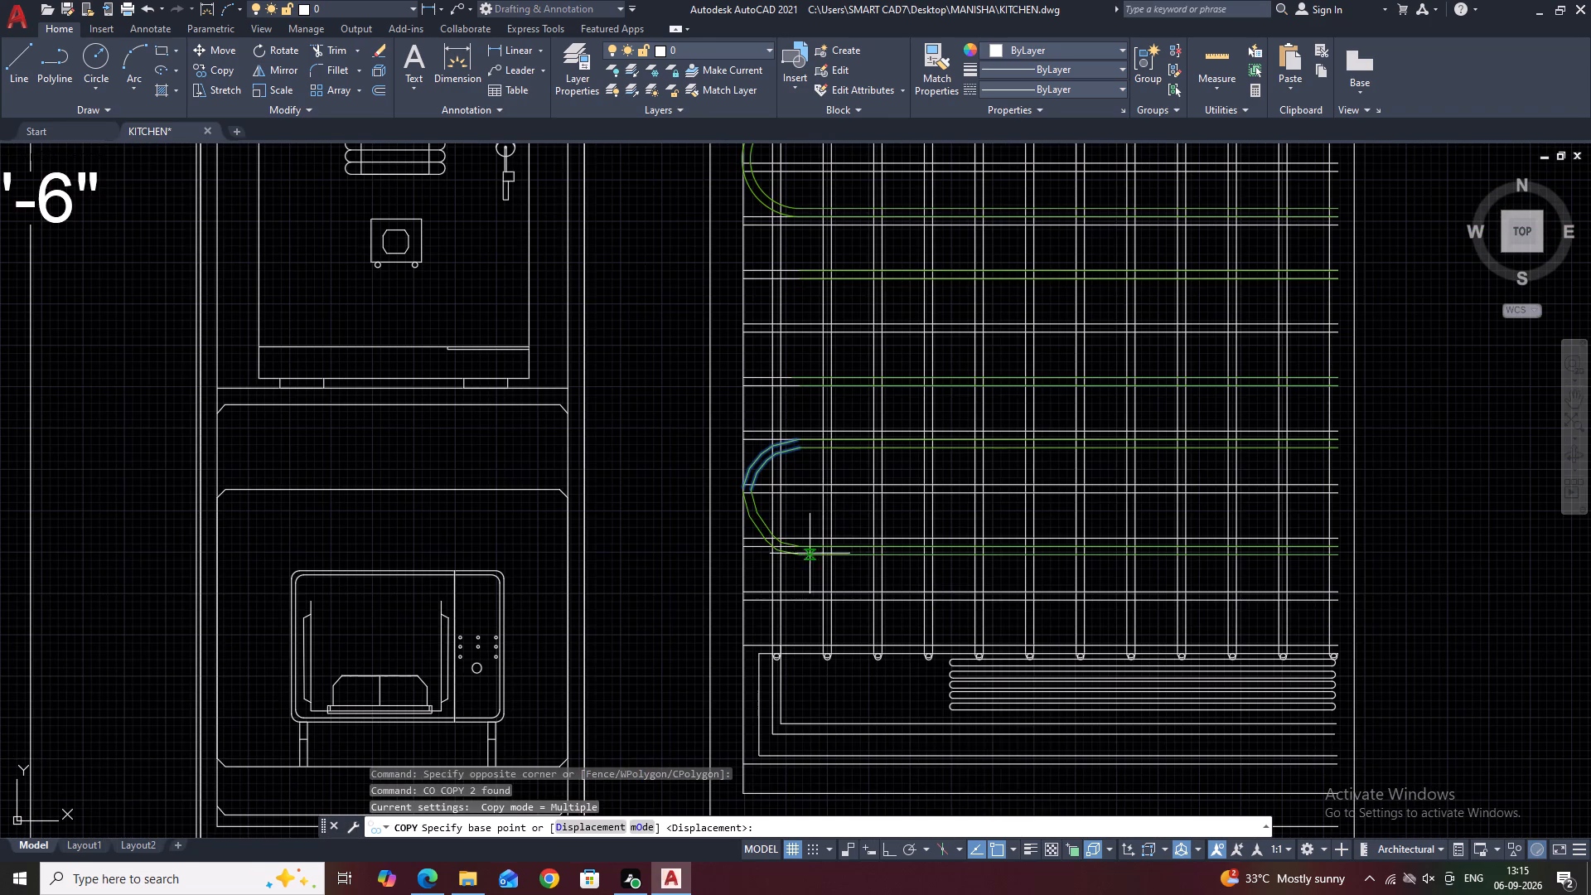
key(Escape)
Copy the lowest loop's four segmented end polylines from their bottom endpoint onto the open end of the loop directly above.
scroll(754, 504, up, 2)
click(773, 510)
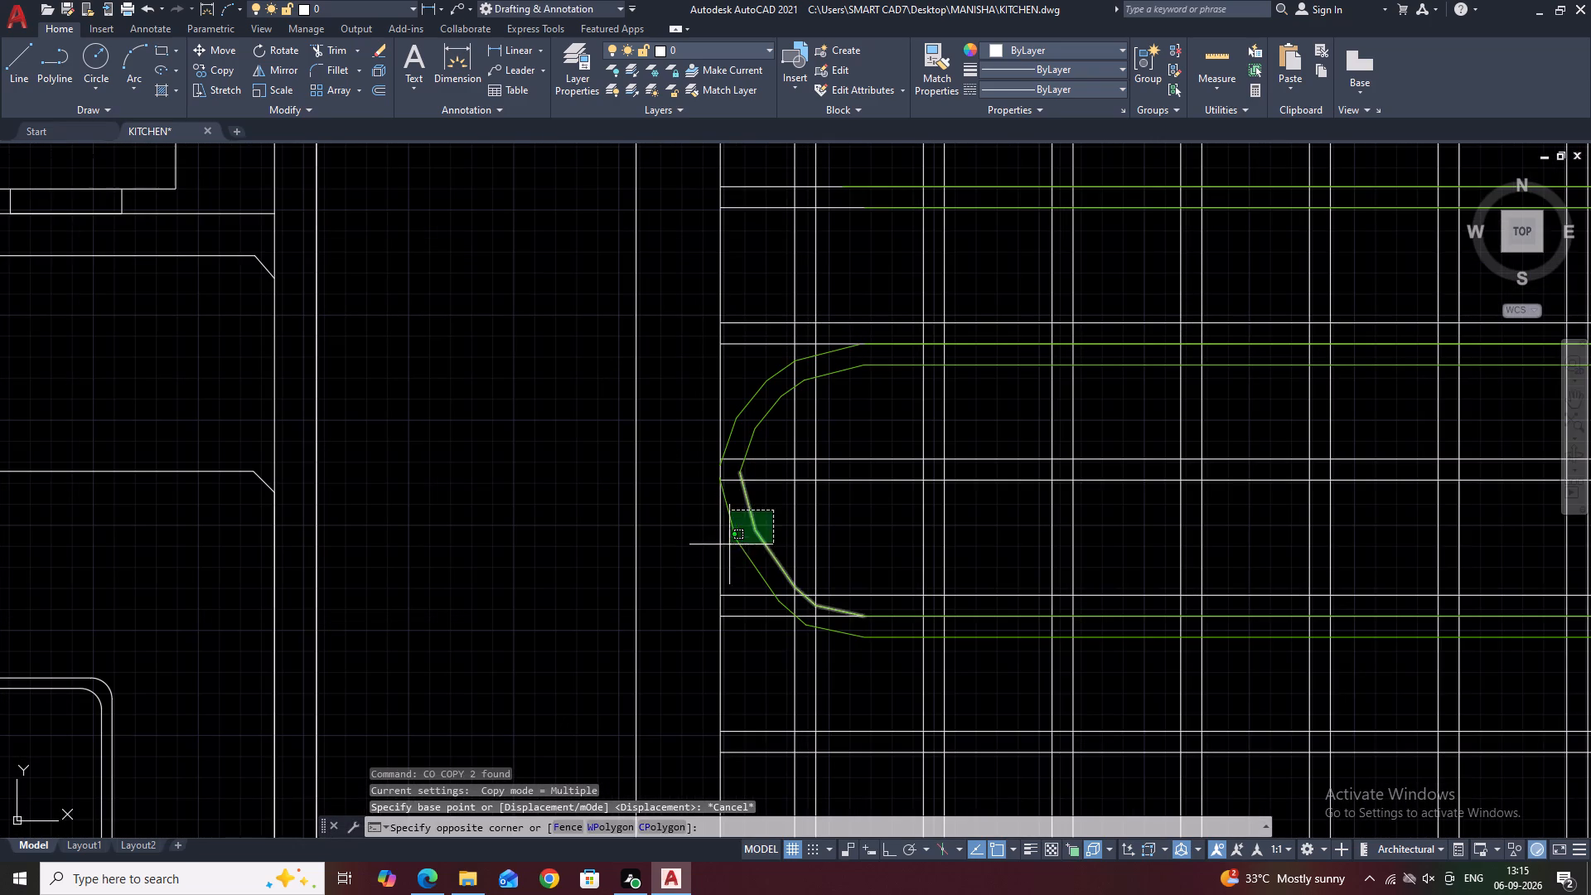
click(723, 554)
click(776, 424)
click(747, 385)
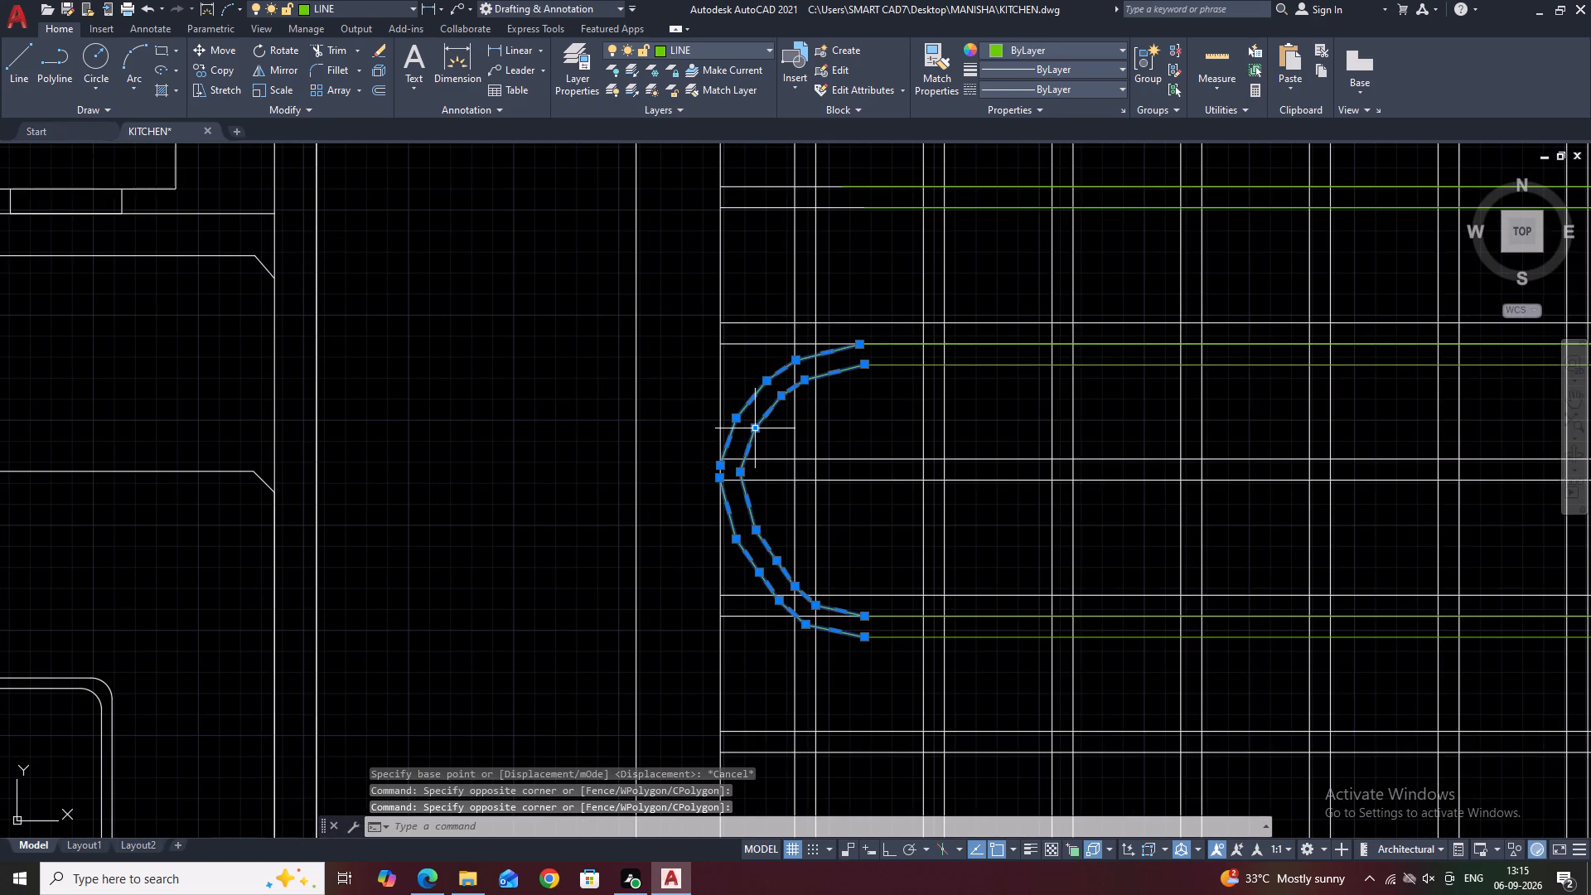
text(CO)
key(space)
text(CO)
key(space)
click(866, 637)
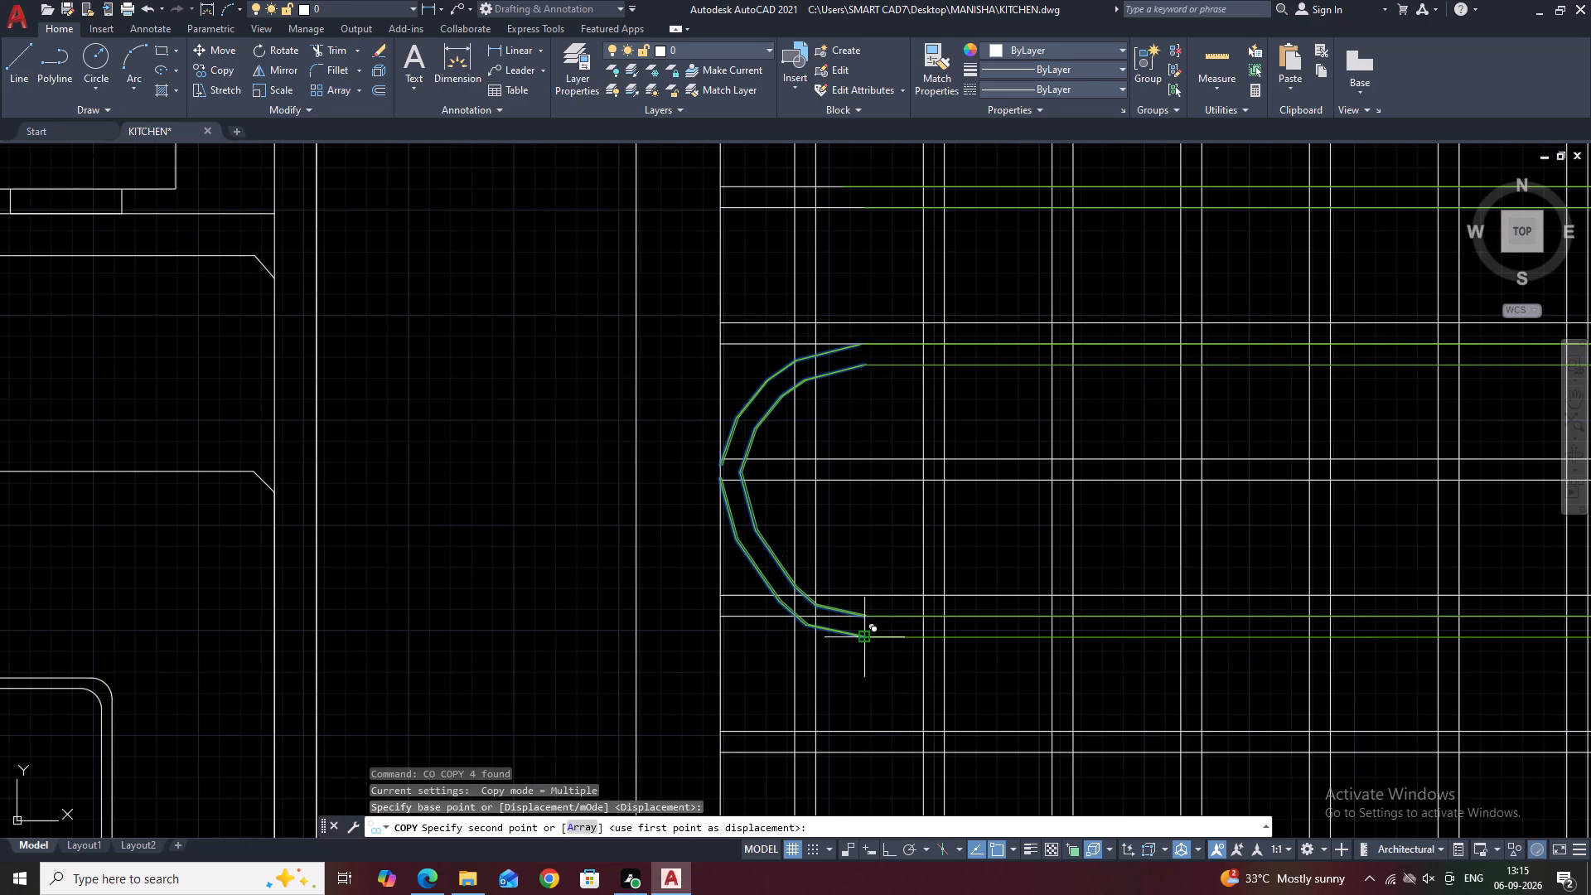
scroll(868, 624, down, 1)
scroll(855, 357, up, 2)
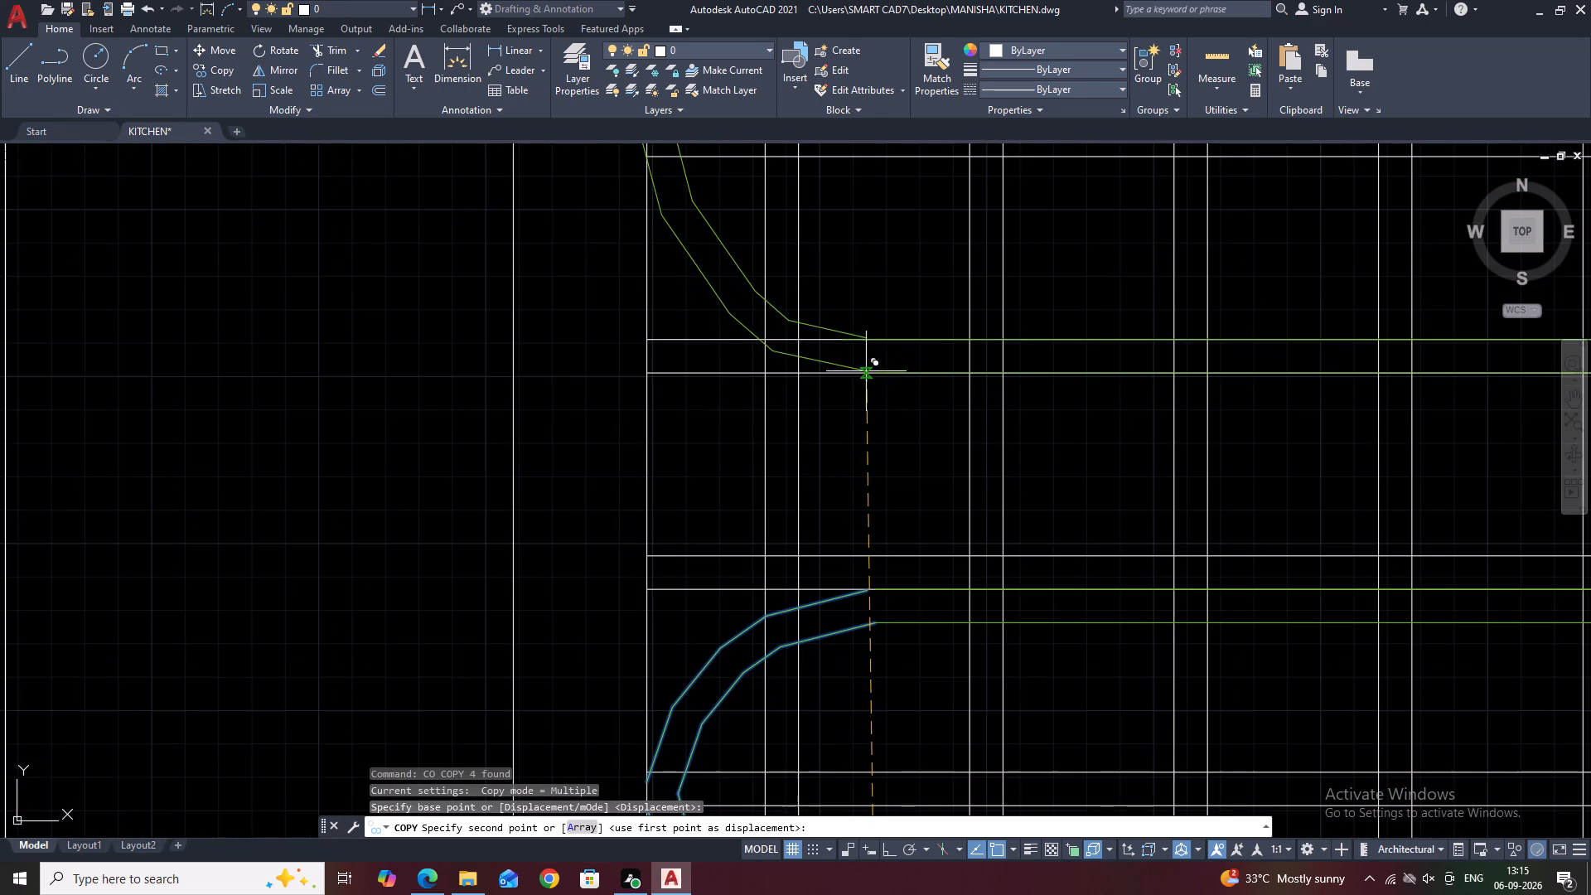
click(874, 377)
scroll(905, 486, down, 5)
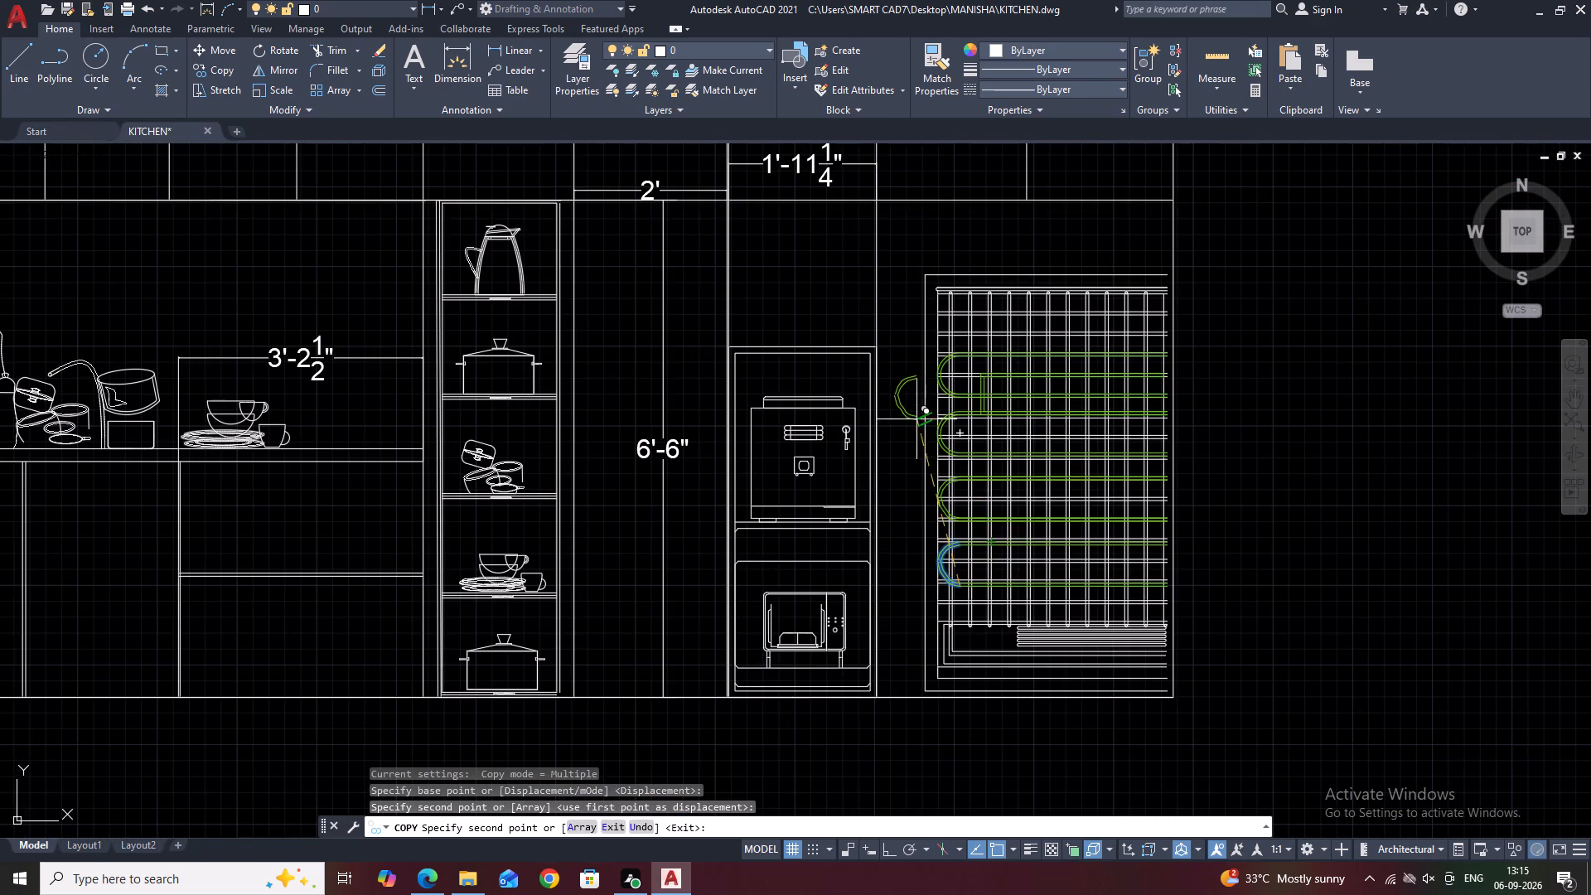
key(Escape)
Delete both green end arcs of the third green loop from the bottom.
scroll(933, 456, up, 4)
click(972, 419)
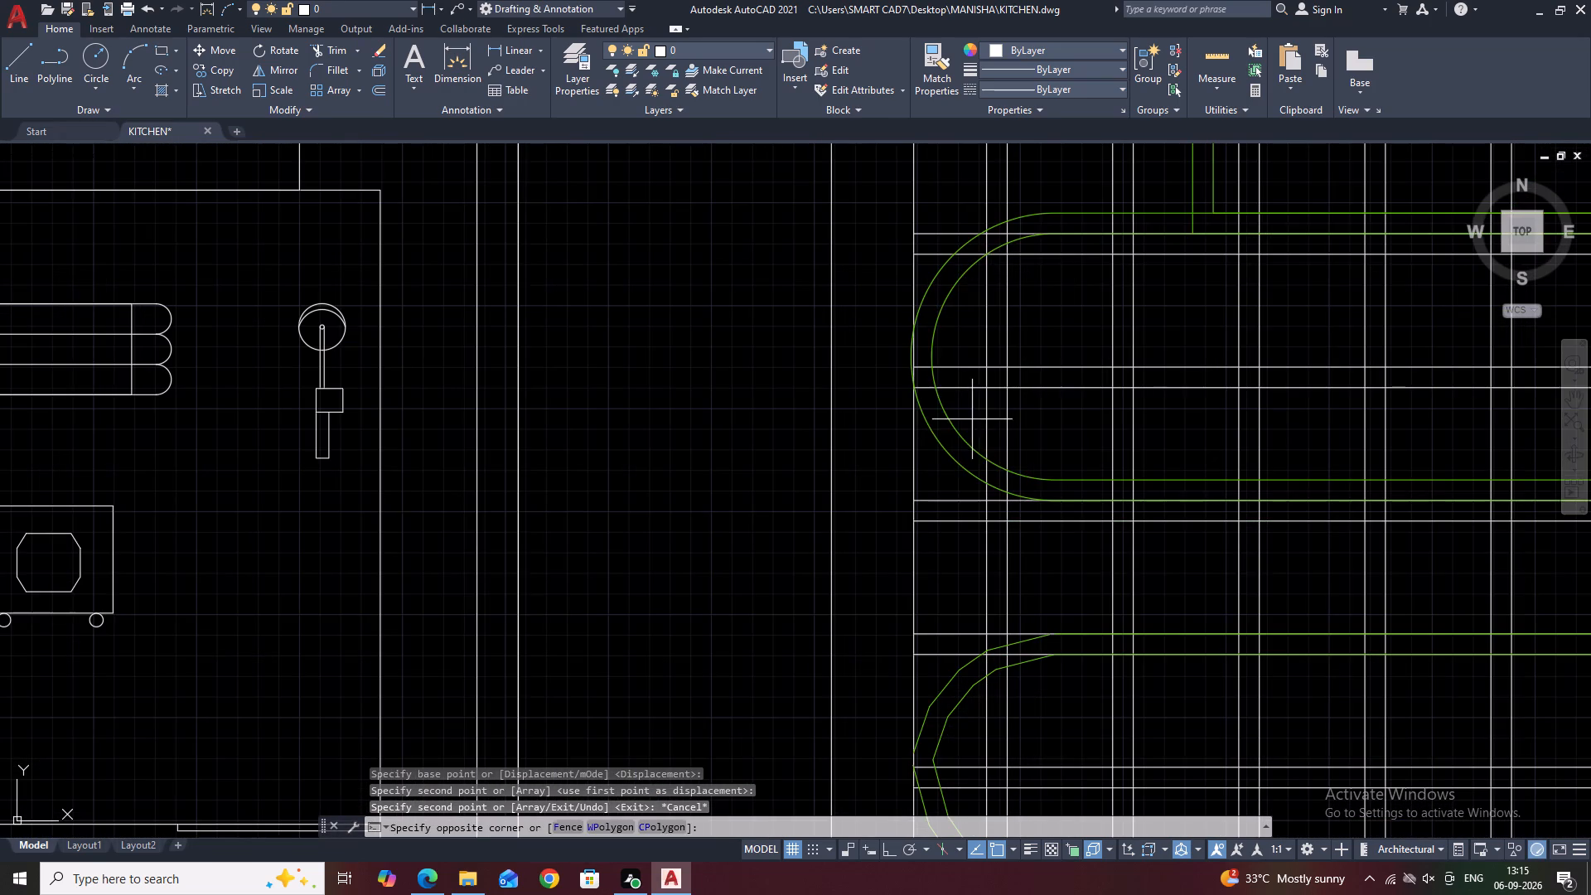
click(930, 467)
middle_drag(908, 421, 848, 583)
key(Delete)
Delete both green end arcs of the topmost green loop.
middle_drag(960, 488, 821, 645)
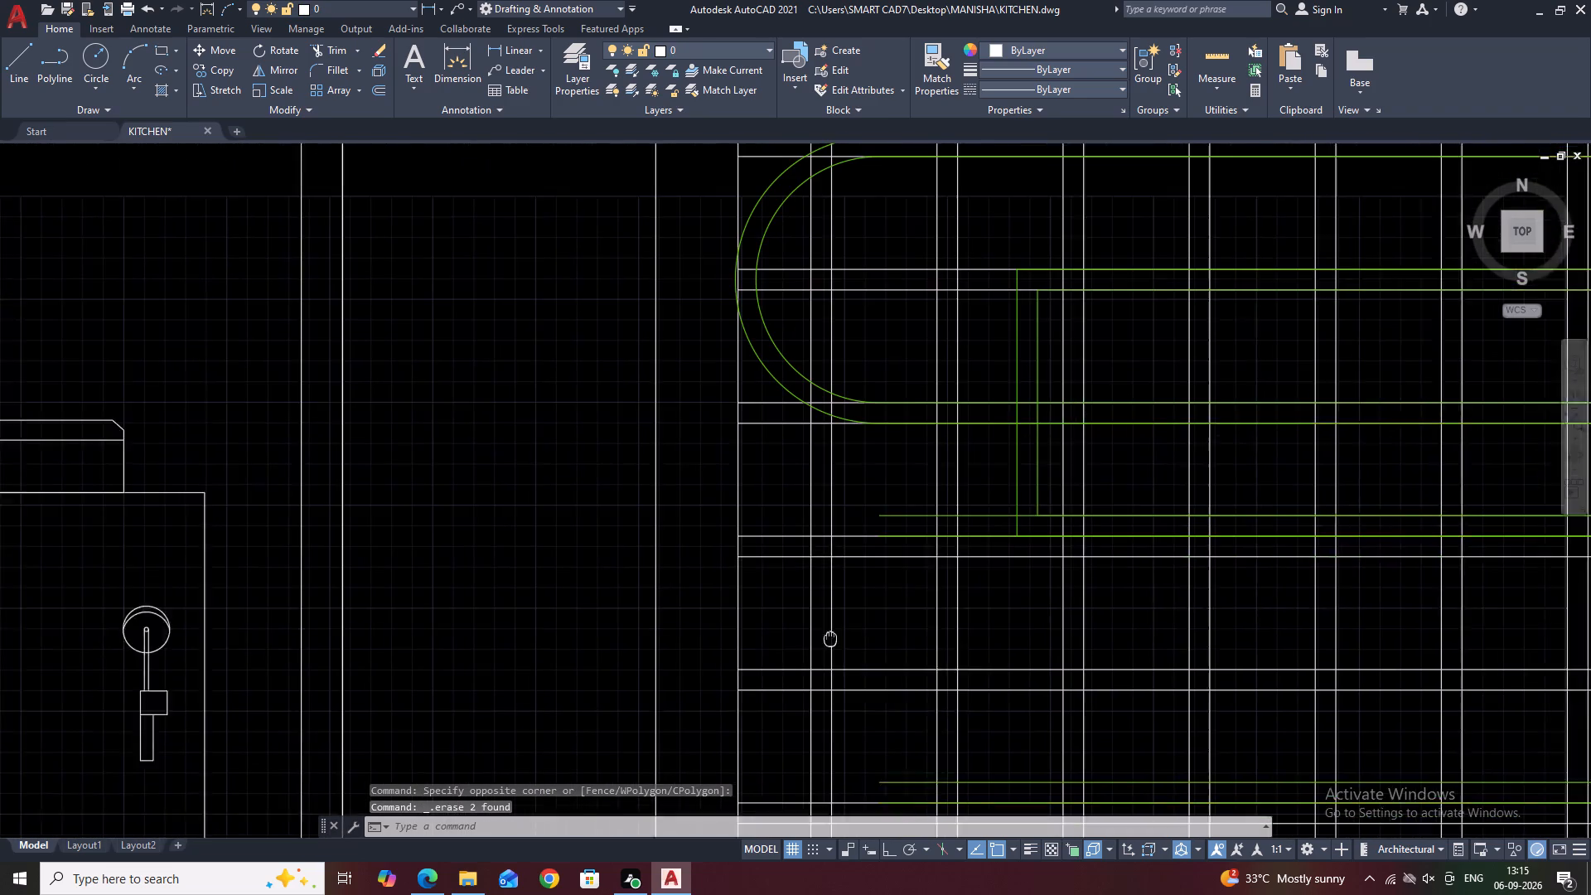
middle_drag(821, 645, 818, 645)
middle_drag(854, 404, 891, 500)
scroll(780, 480, up, 1)
click(824, 449)
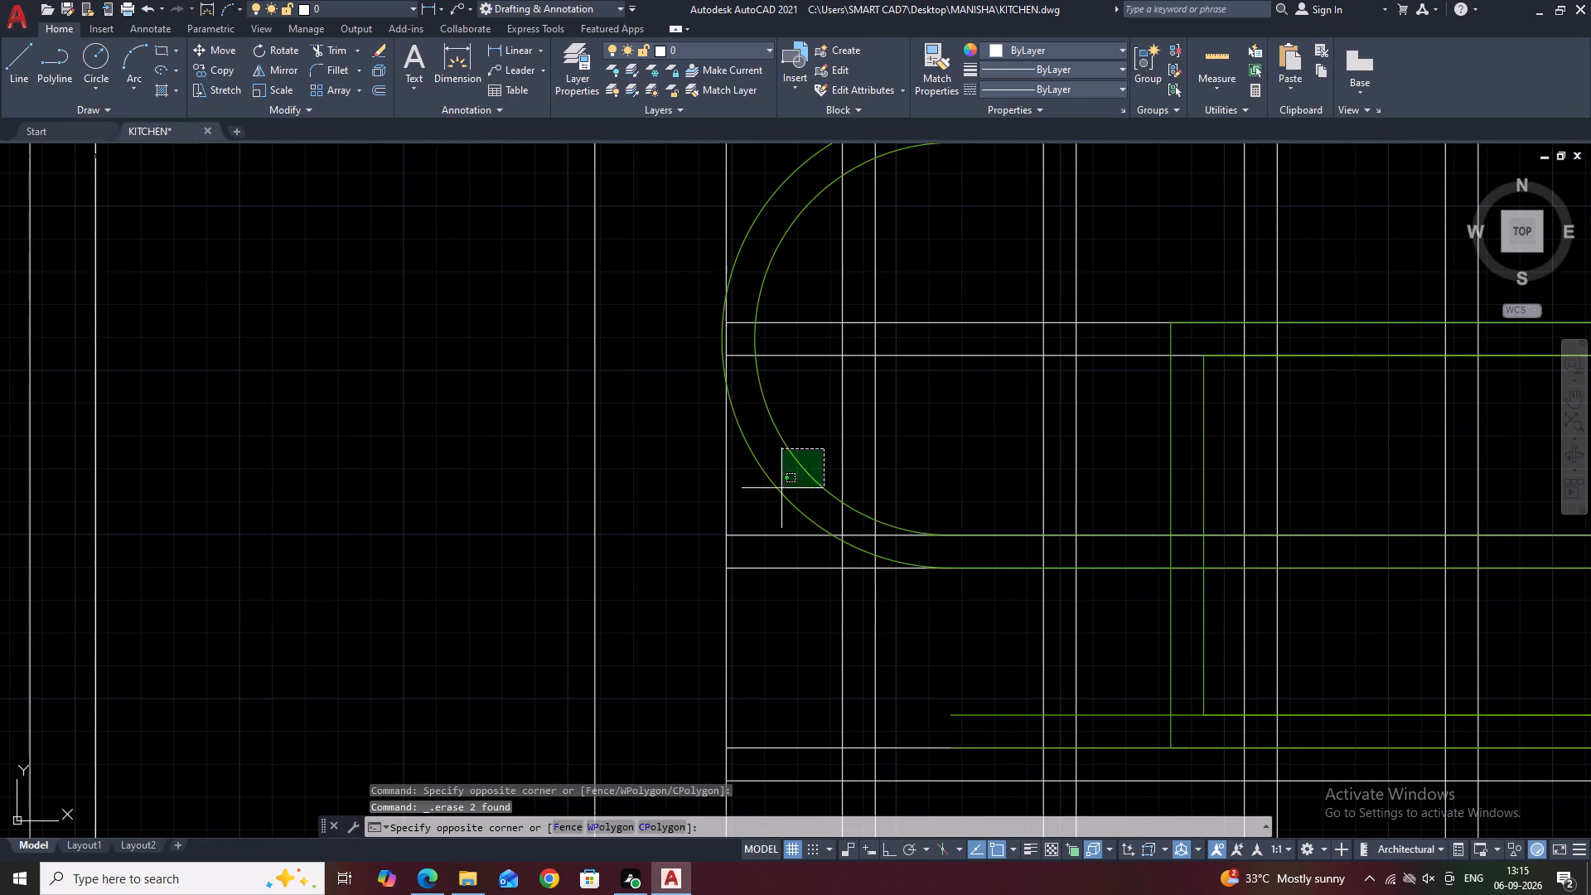
click(764, 503)
key(Delete)
Copy the lowest loop's four segmented end polylines from their bottom endpoint onto the lower line end of the third loop from the bottom.
scroll(808, 501, down, 2)
middle_drag(946, 486, 929, 422)
scroll(929, 422, down, 3)
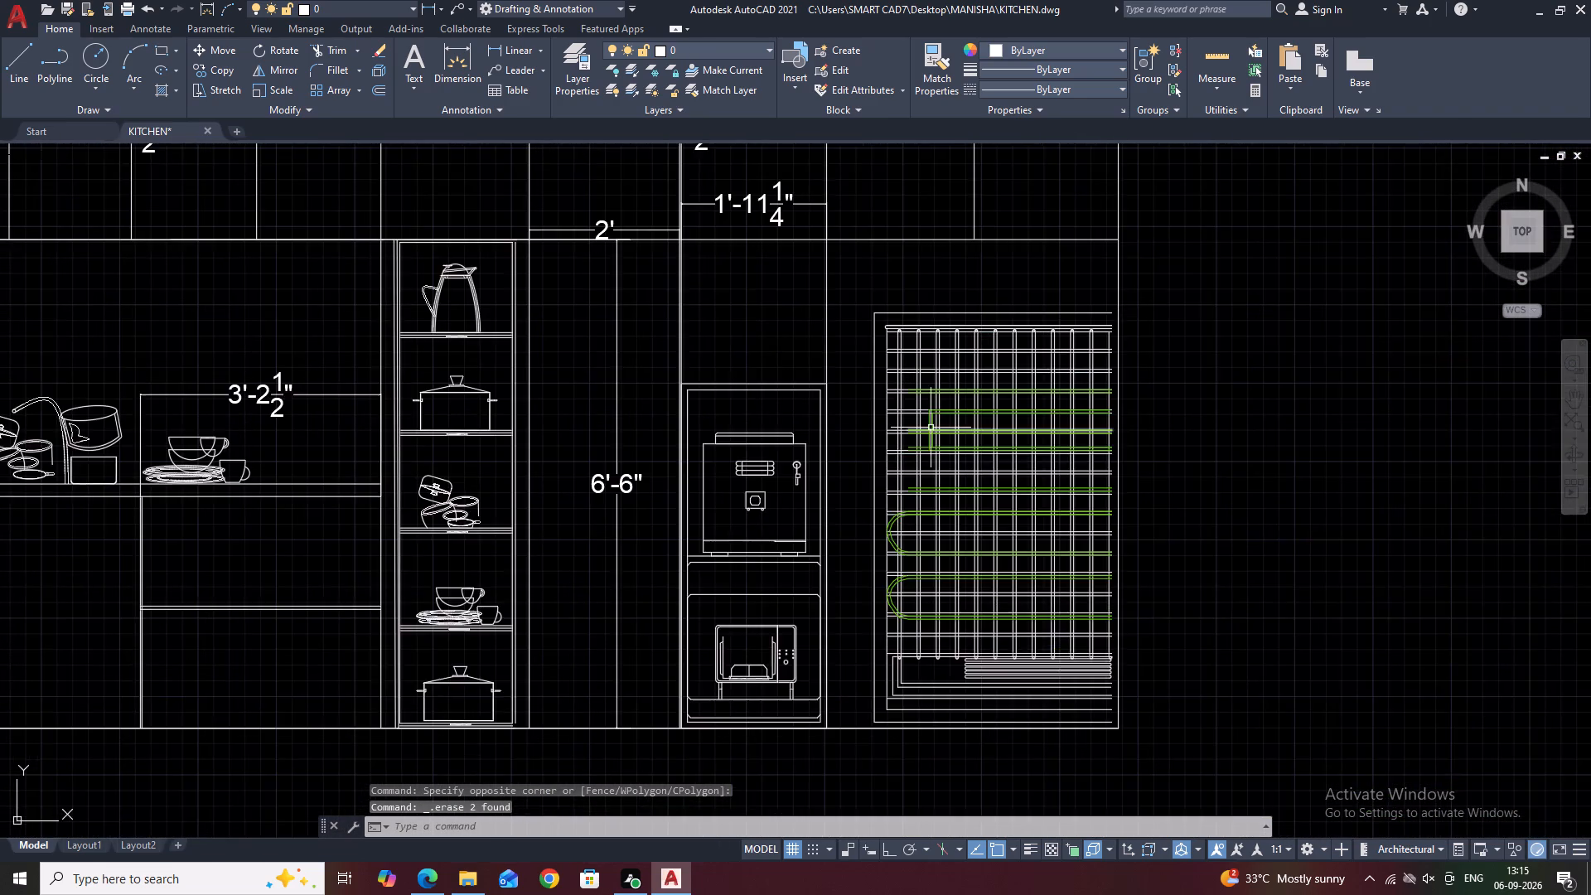
middle_drag(1023, 517, 959, 445)
scroll(863, 525, up, 4)
click(712, 549)
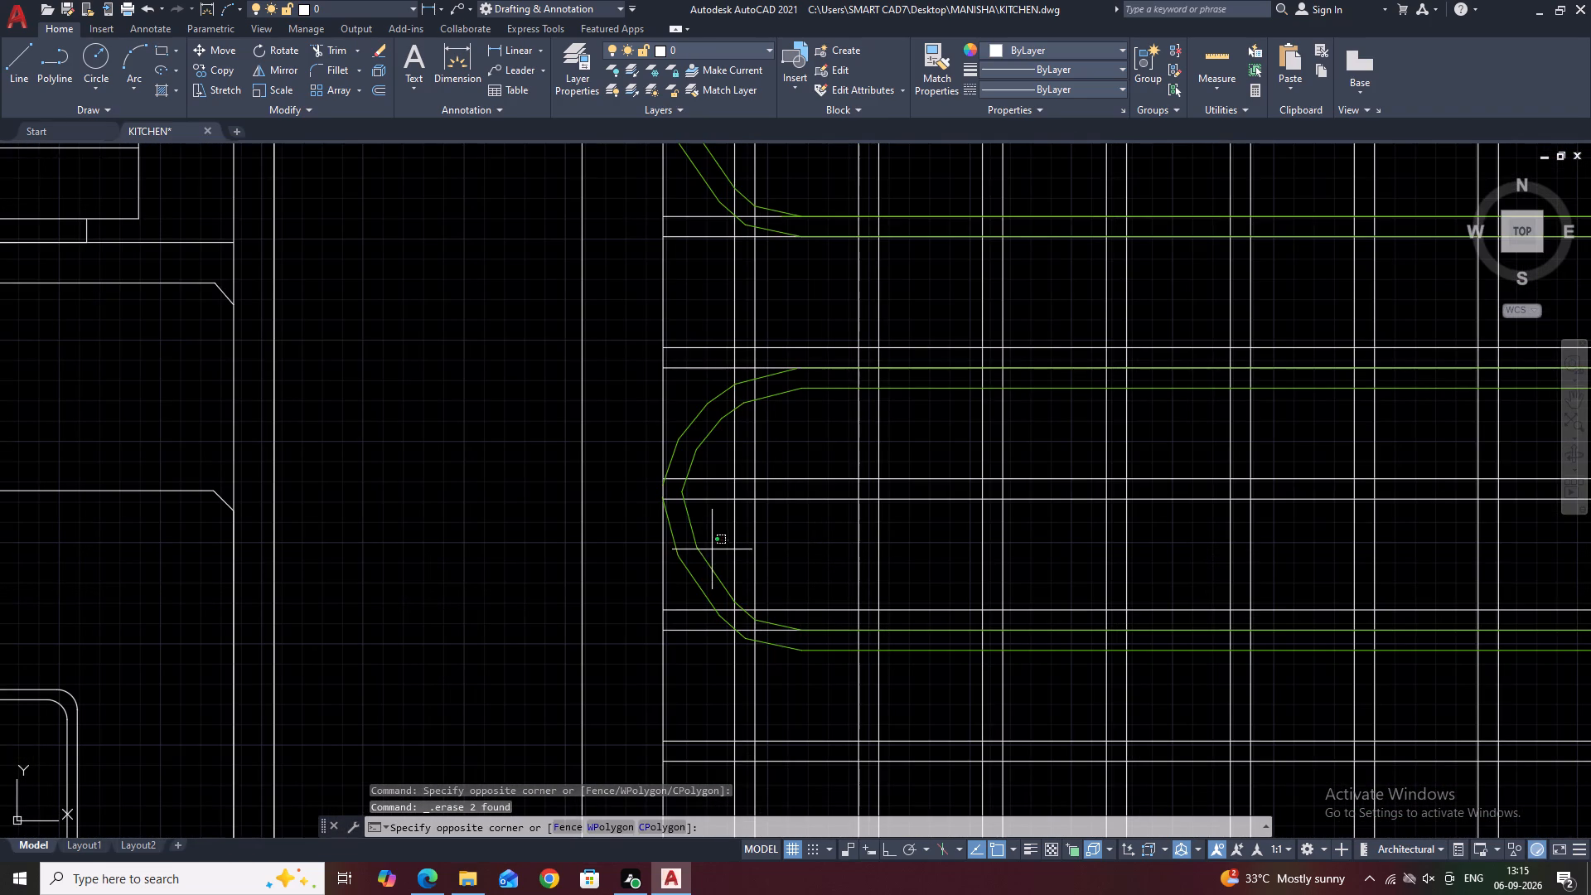
click(673, 588)
click(722, 462)
click(690, 414)
middle_drag(747, 474, 744, 559)
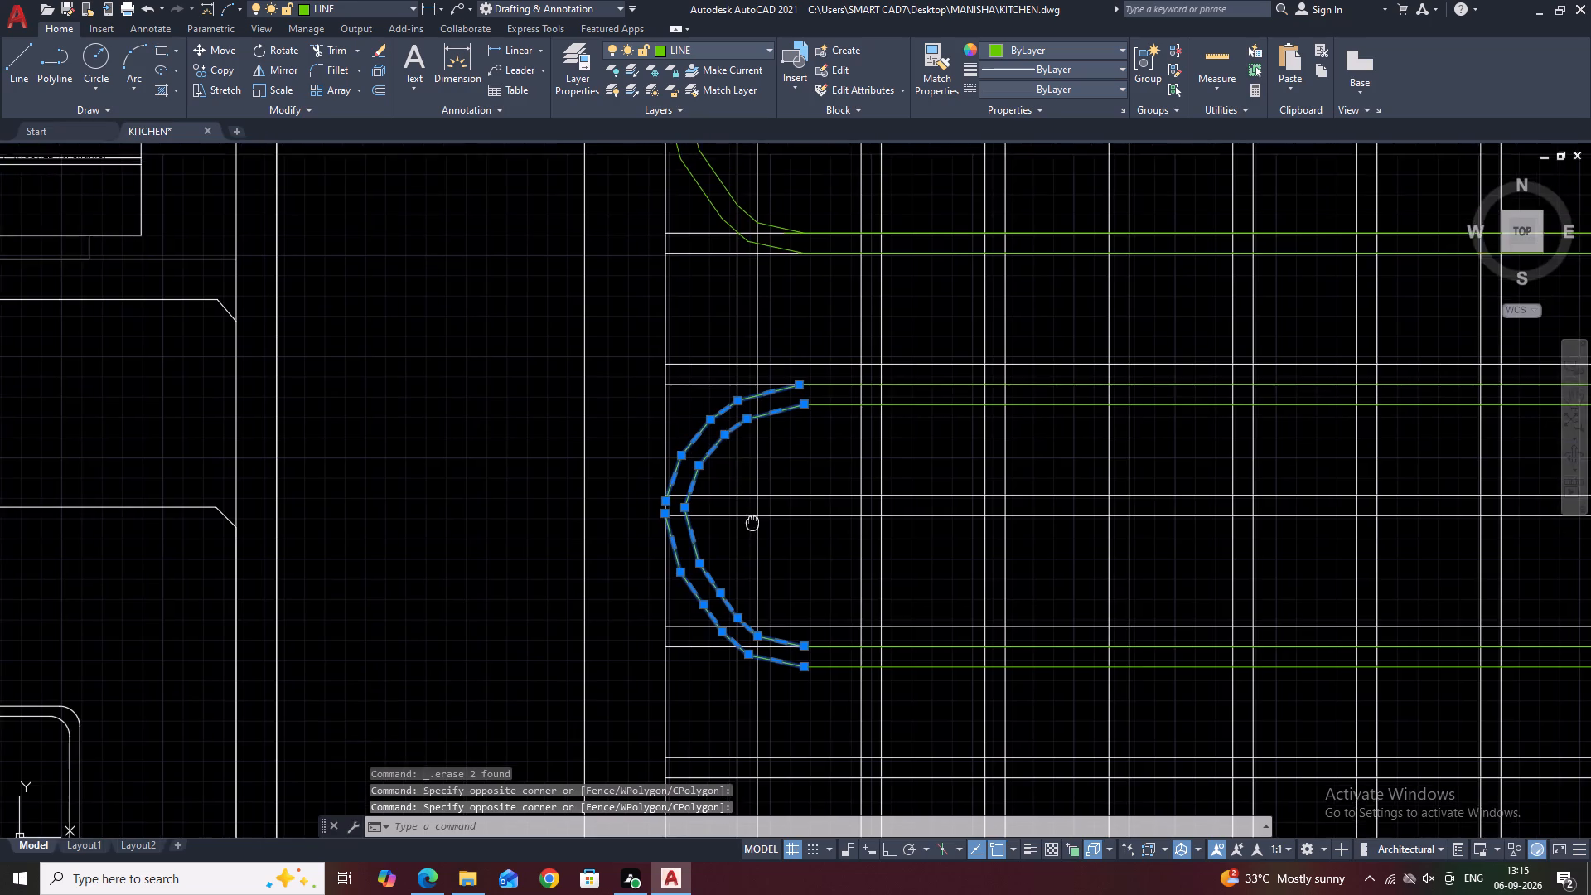
middle_drag(744, 559, 717, 600)
key(c)
text(O)
key(space)
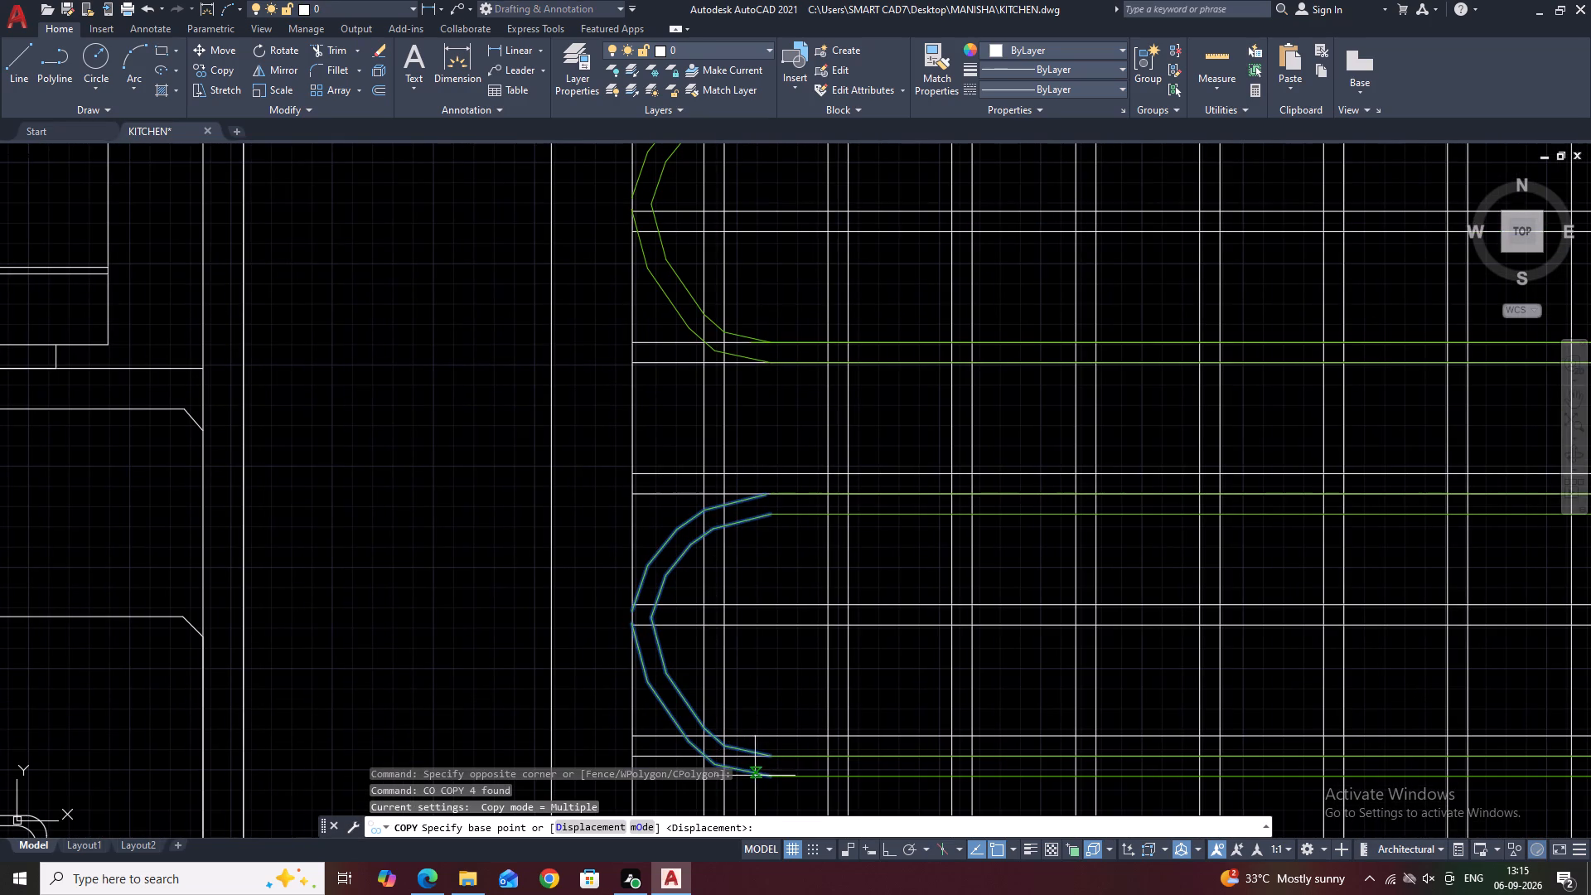
click(768, 776)
scroll(763, 552, down, 2)
middle_drag(794, 370, 806, 421)
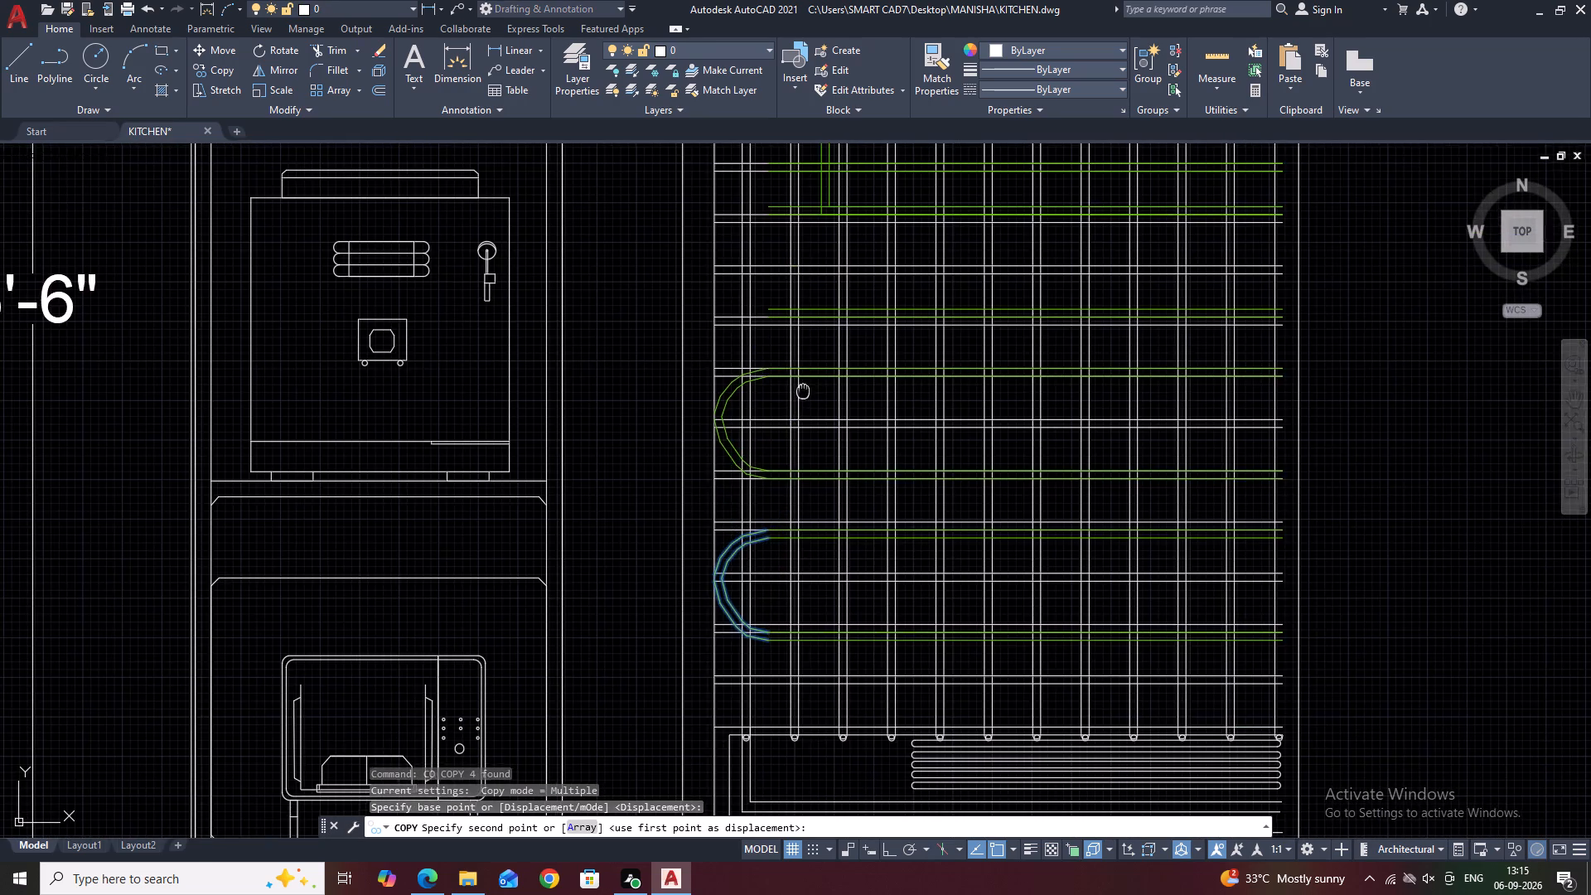
middle_drag(806, 421, 804, 463)
scroll(789, 430, up, 2)
click(752, 374)
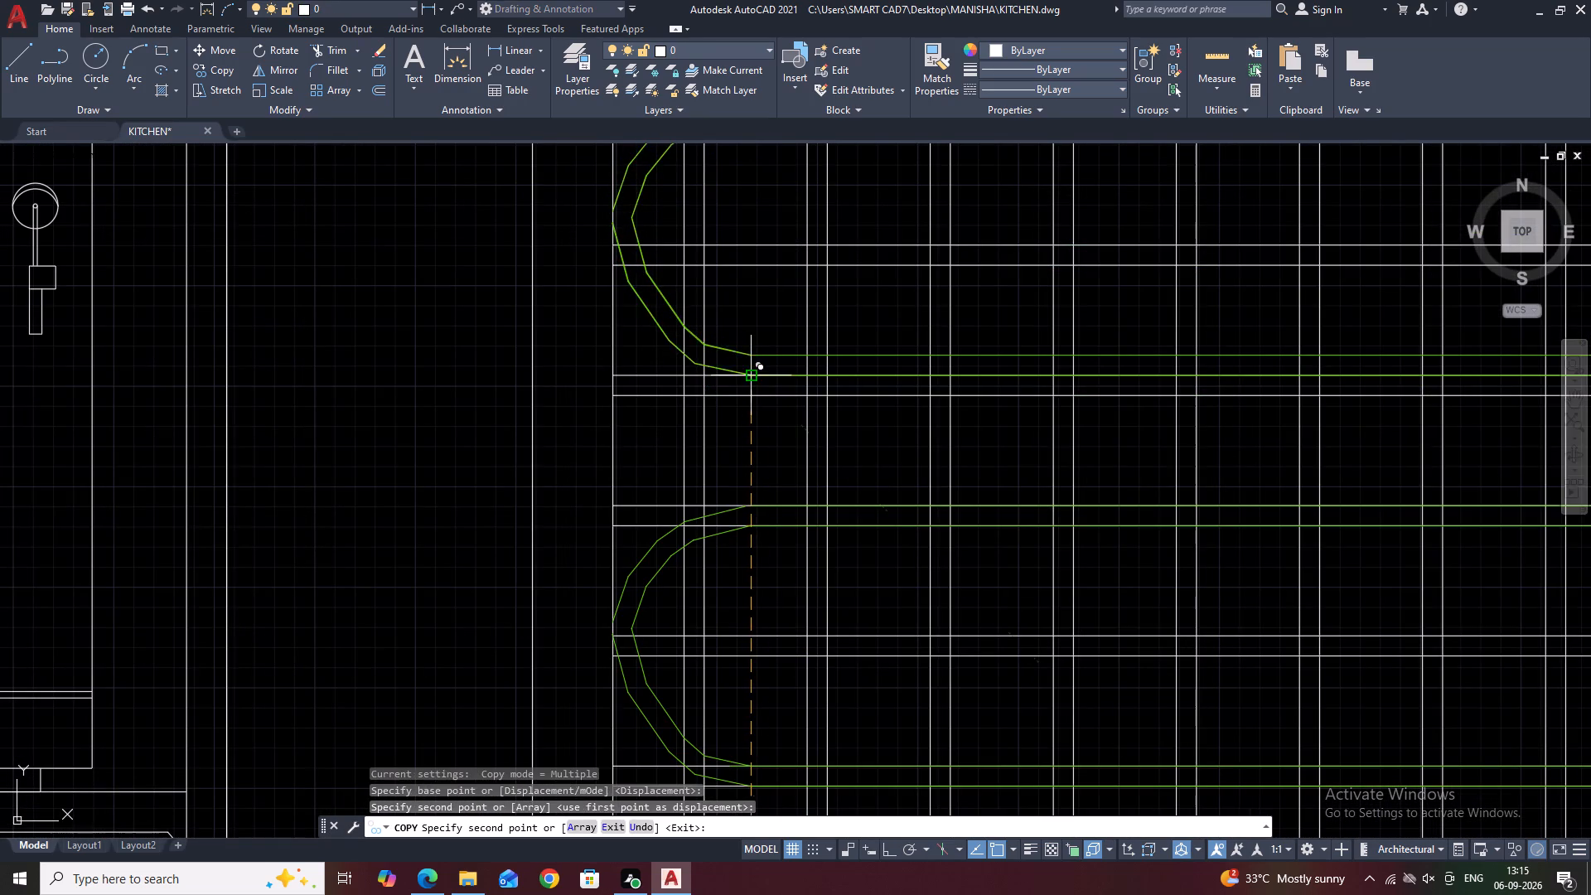
Place another copy of the four segmented end polylines at the lower line end of the topmost loop.
scroll(808, 478, down, 3)
scroll(806, 341, up, 2)
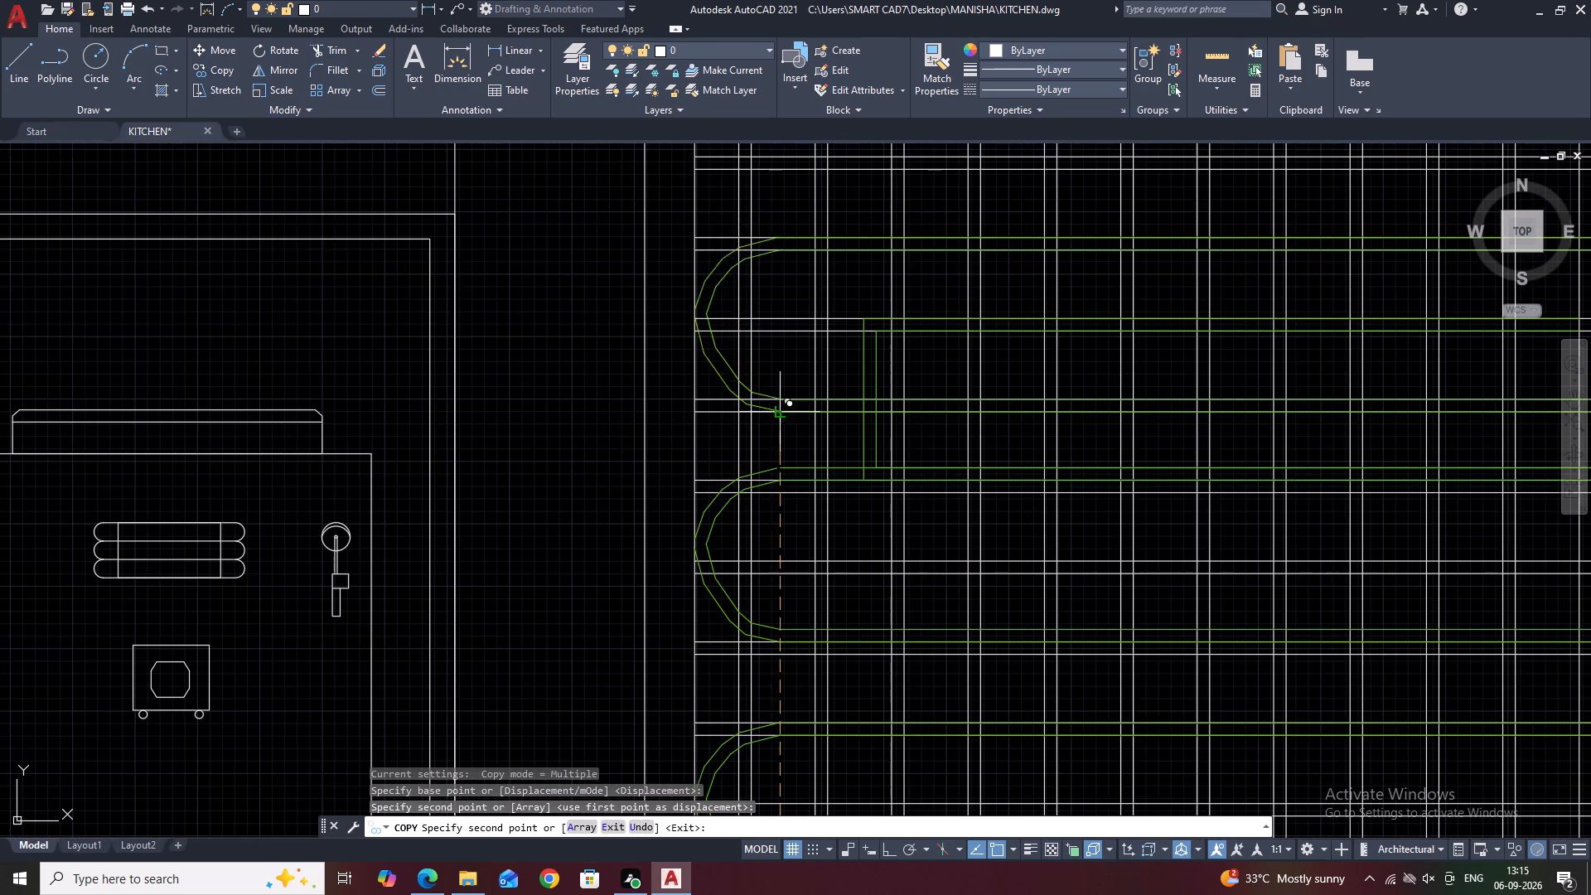
middle_drag(820, 321, 834, 480)
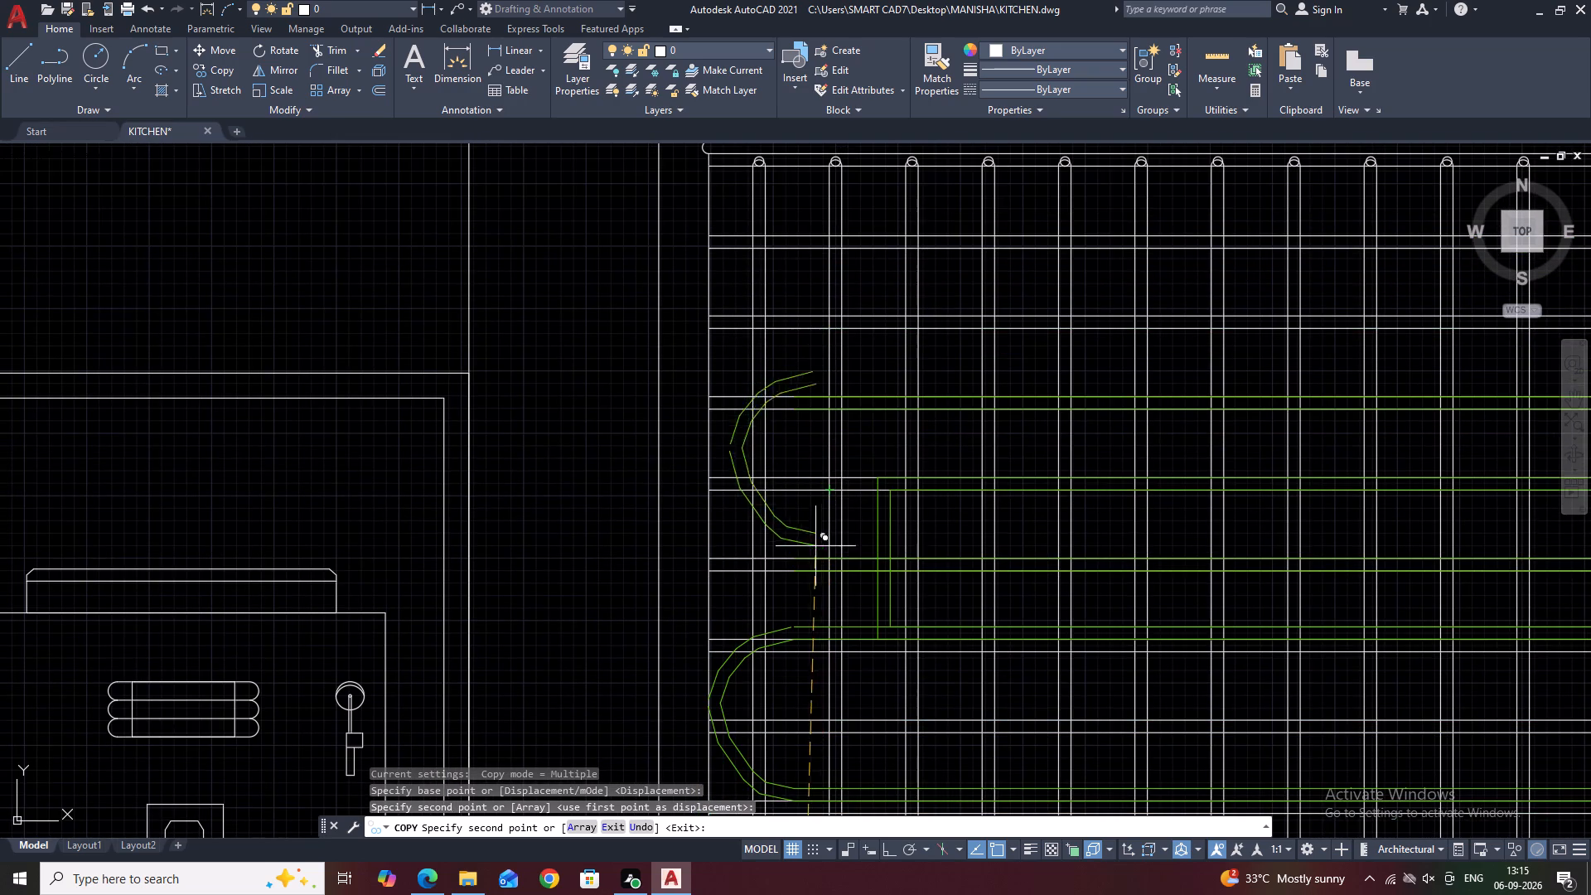
click(793, 573)
key(Escape)
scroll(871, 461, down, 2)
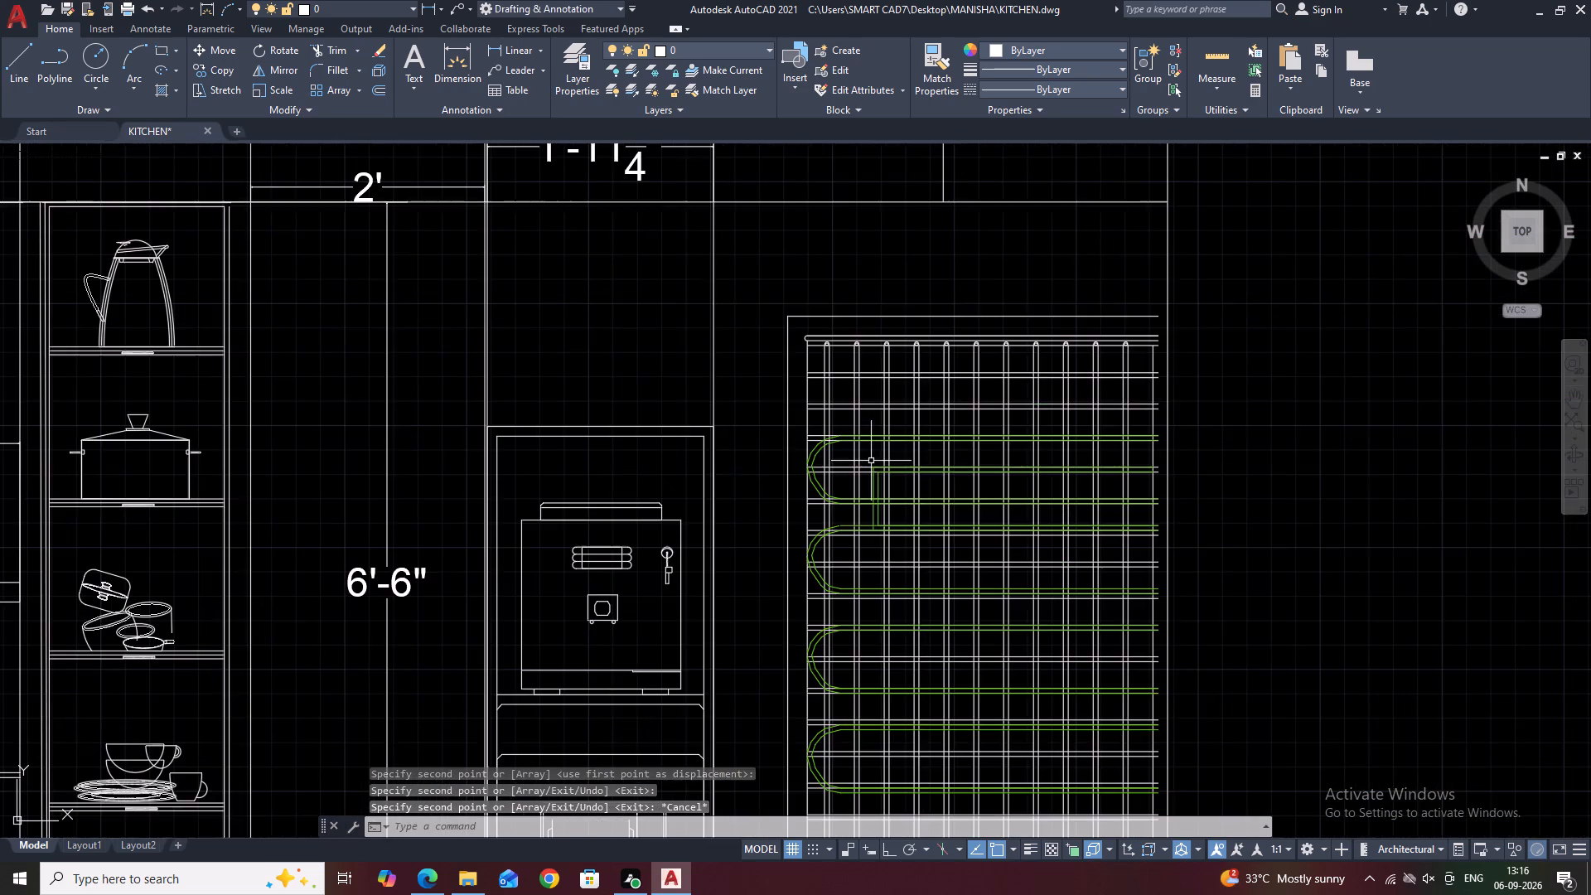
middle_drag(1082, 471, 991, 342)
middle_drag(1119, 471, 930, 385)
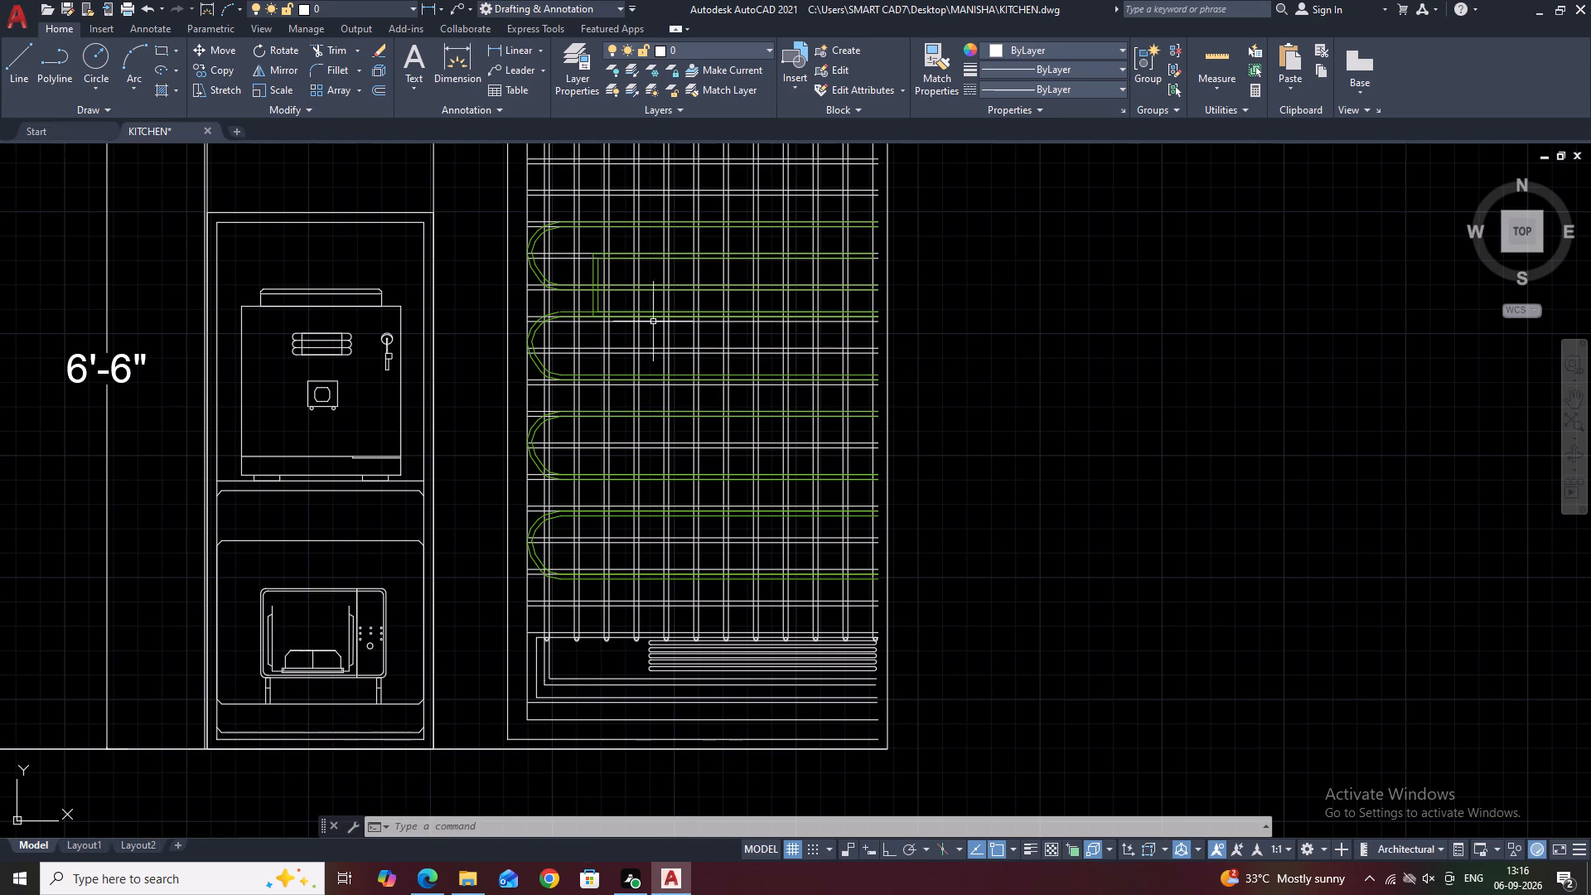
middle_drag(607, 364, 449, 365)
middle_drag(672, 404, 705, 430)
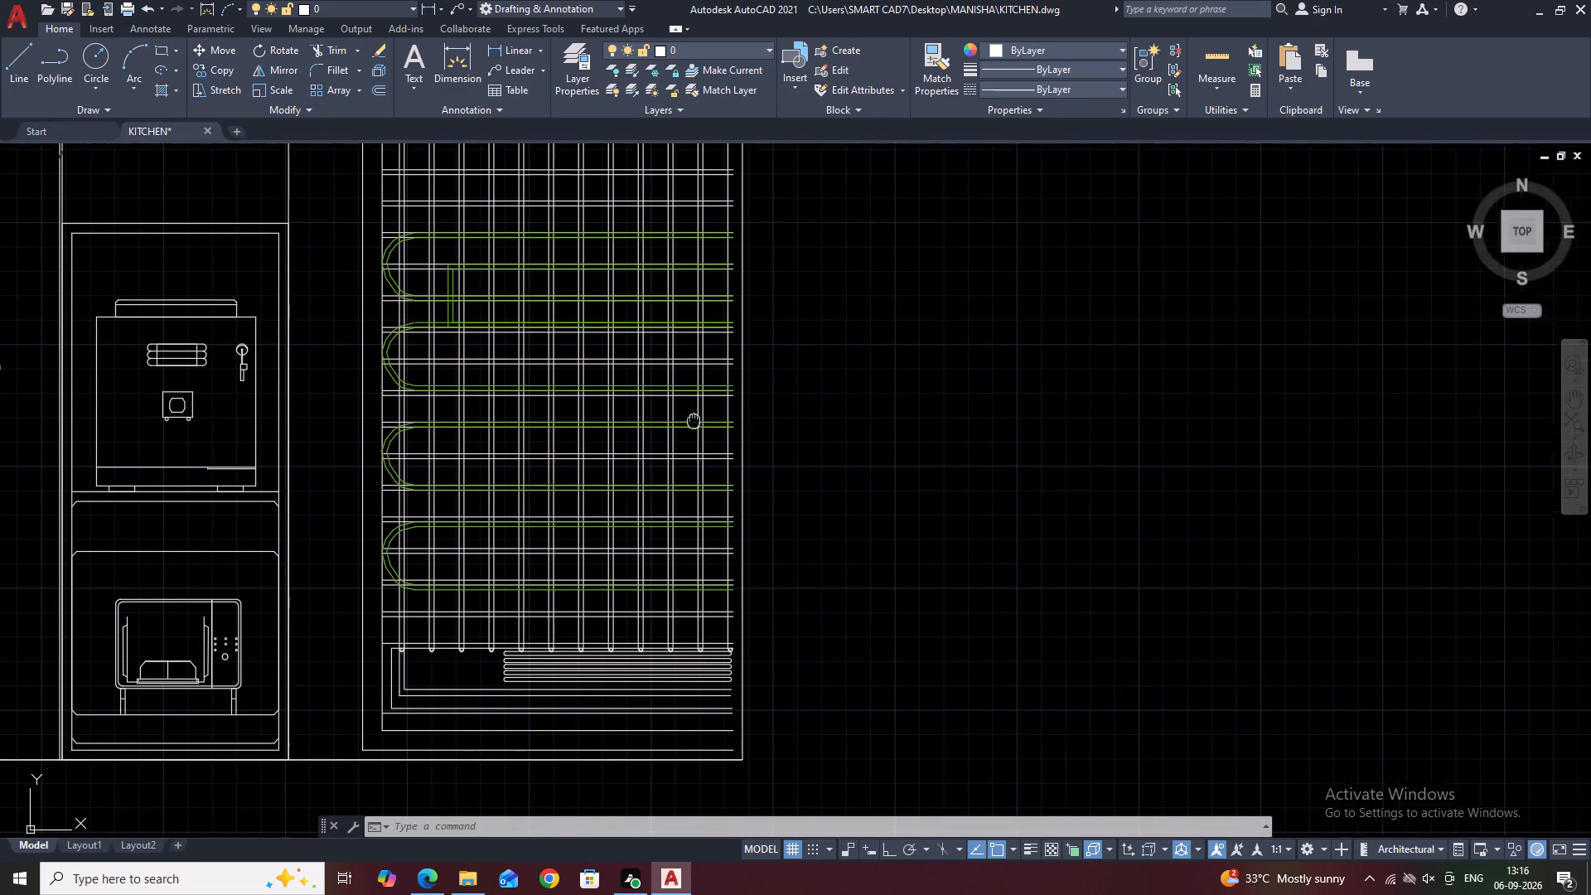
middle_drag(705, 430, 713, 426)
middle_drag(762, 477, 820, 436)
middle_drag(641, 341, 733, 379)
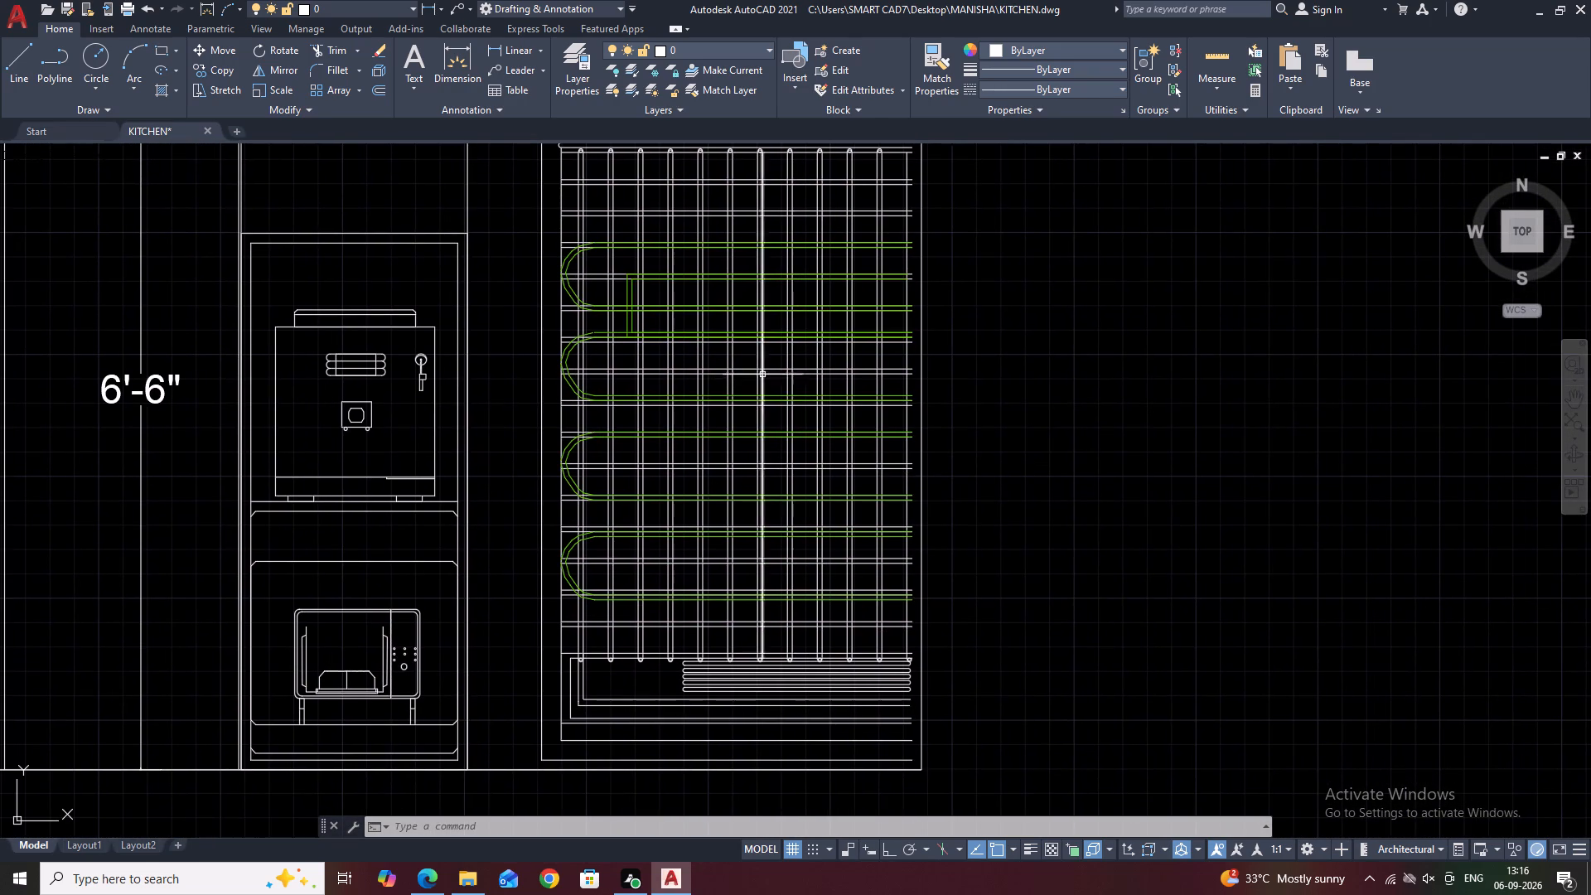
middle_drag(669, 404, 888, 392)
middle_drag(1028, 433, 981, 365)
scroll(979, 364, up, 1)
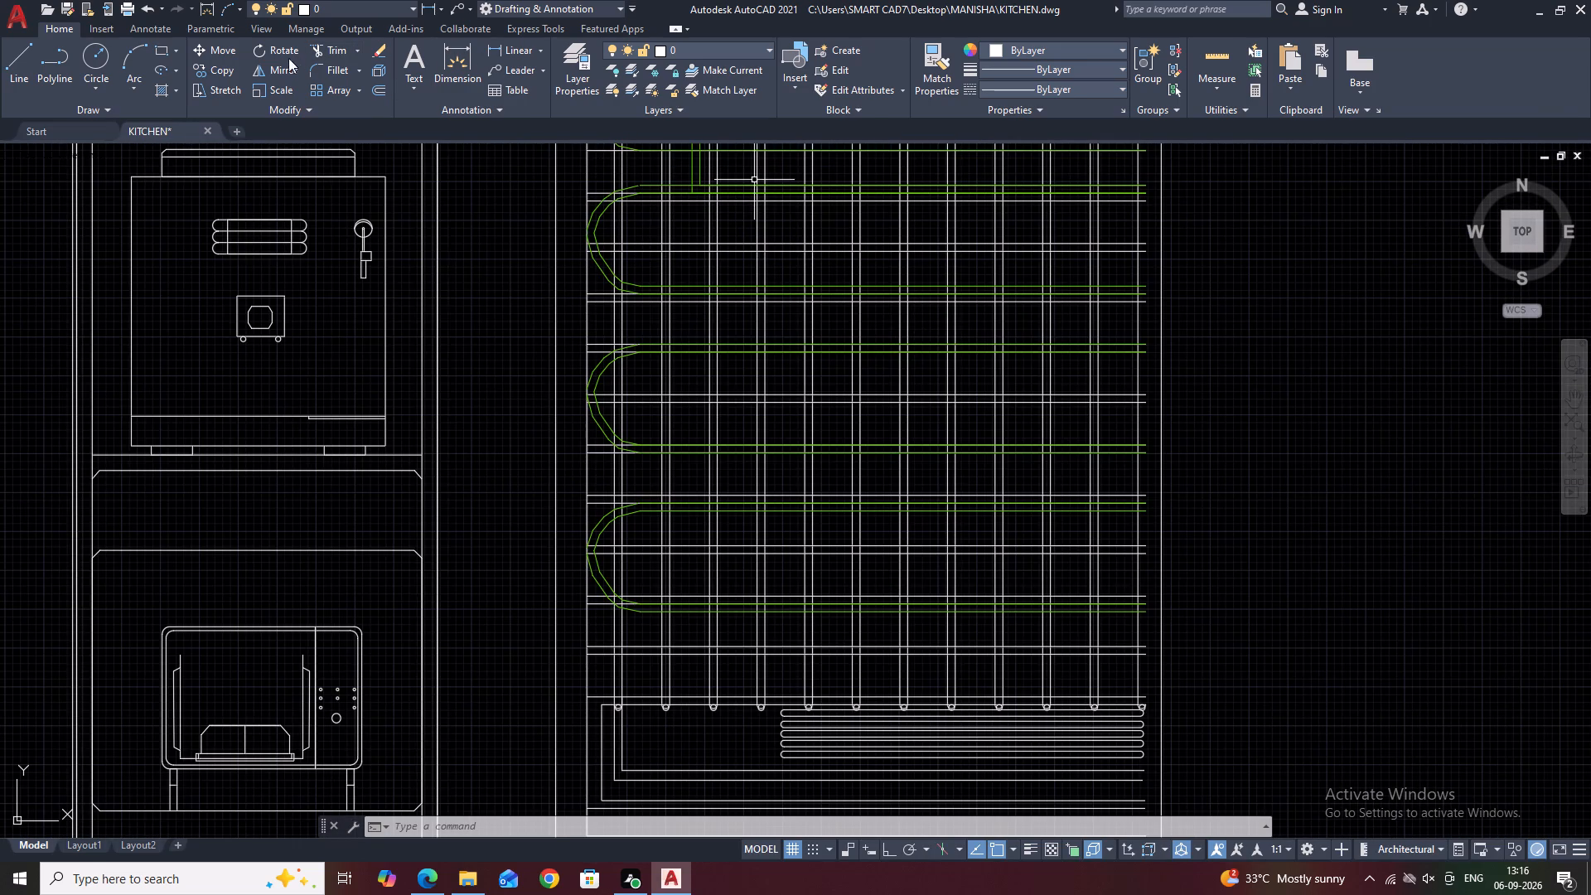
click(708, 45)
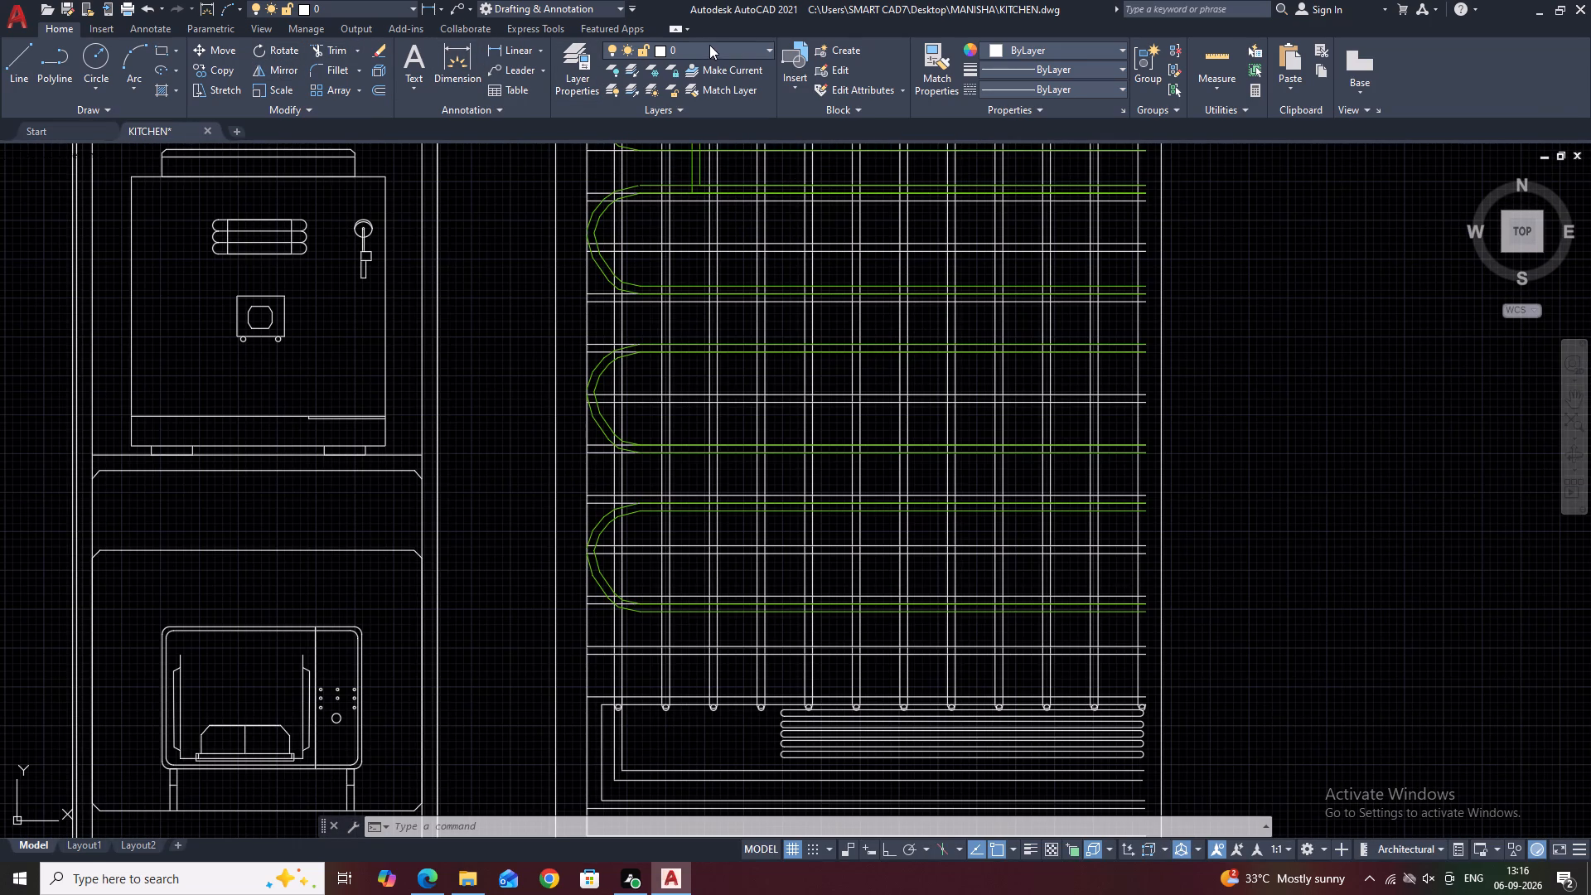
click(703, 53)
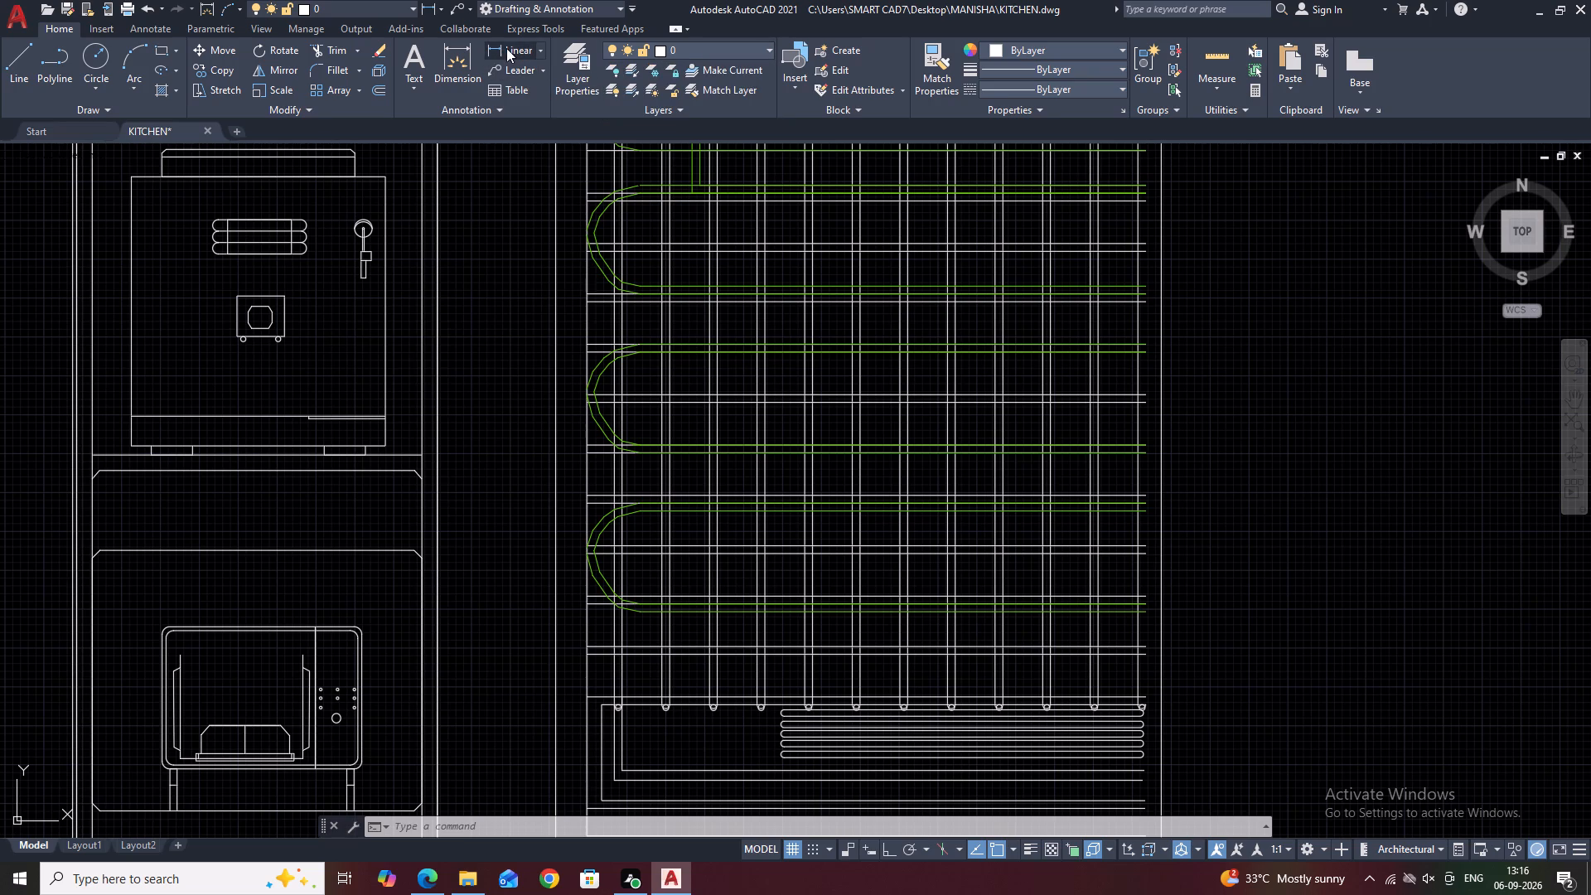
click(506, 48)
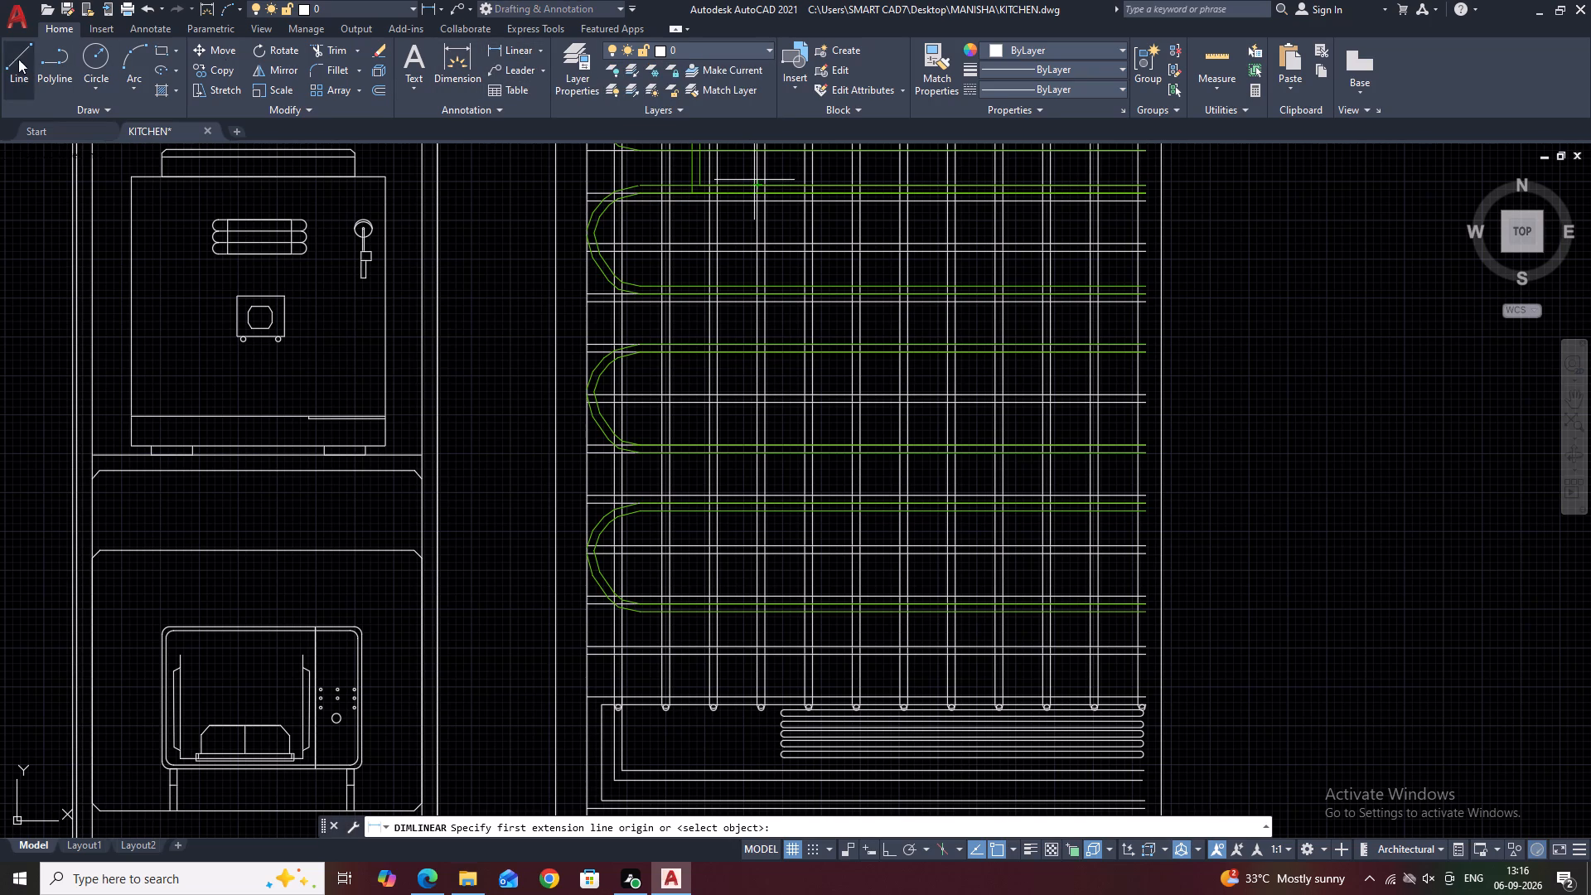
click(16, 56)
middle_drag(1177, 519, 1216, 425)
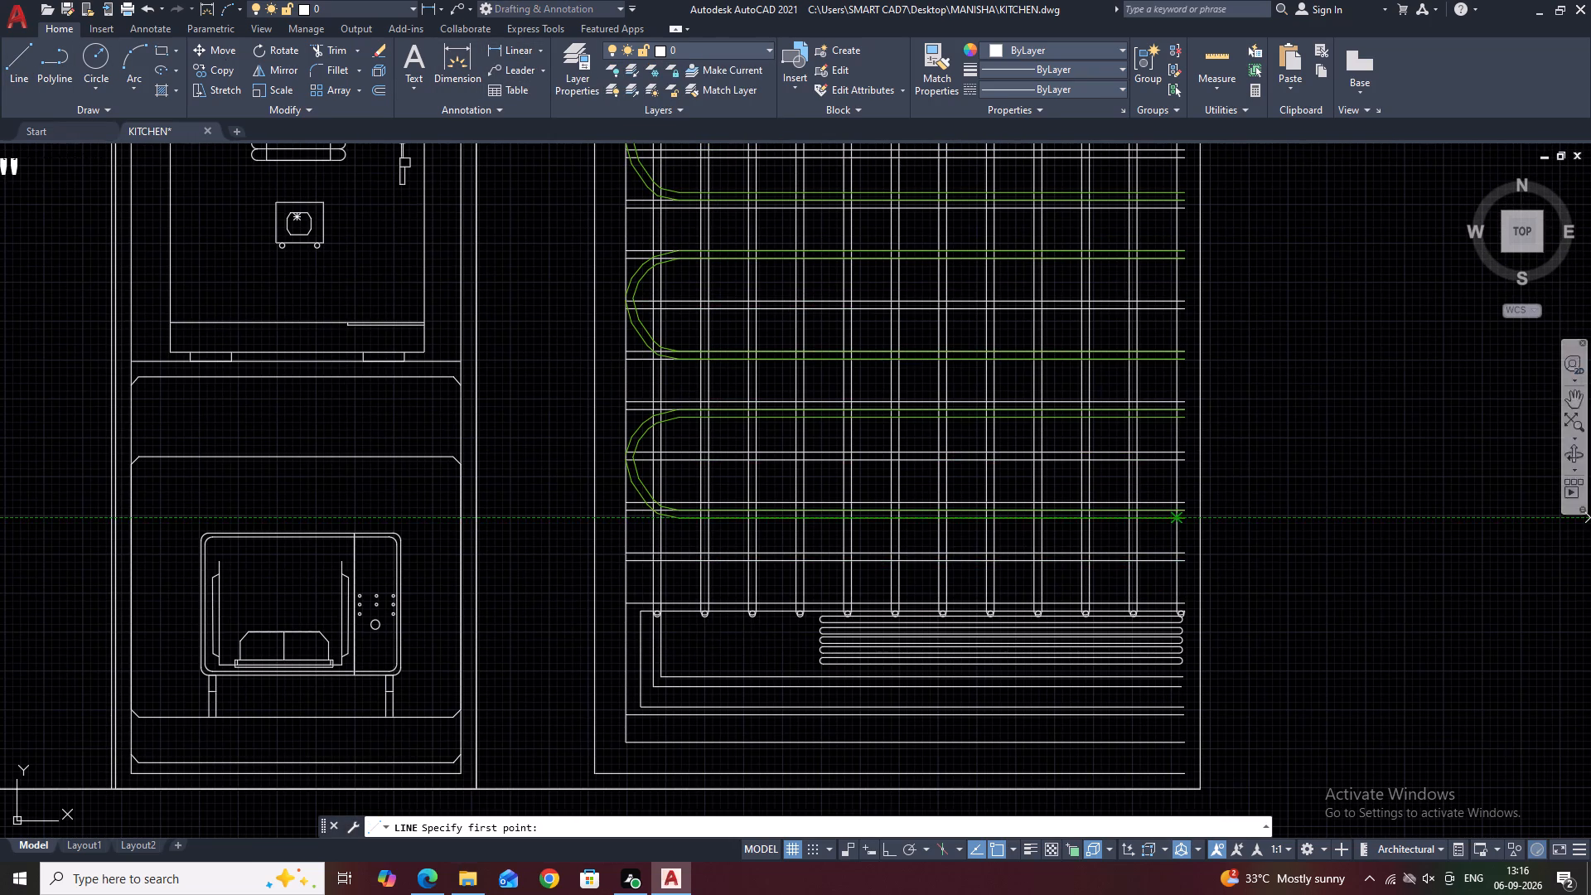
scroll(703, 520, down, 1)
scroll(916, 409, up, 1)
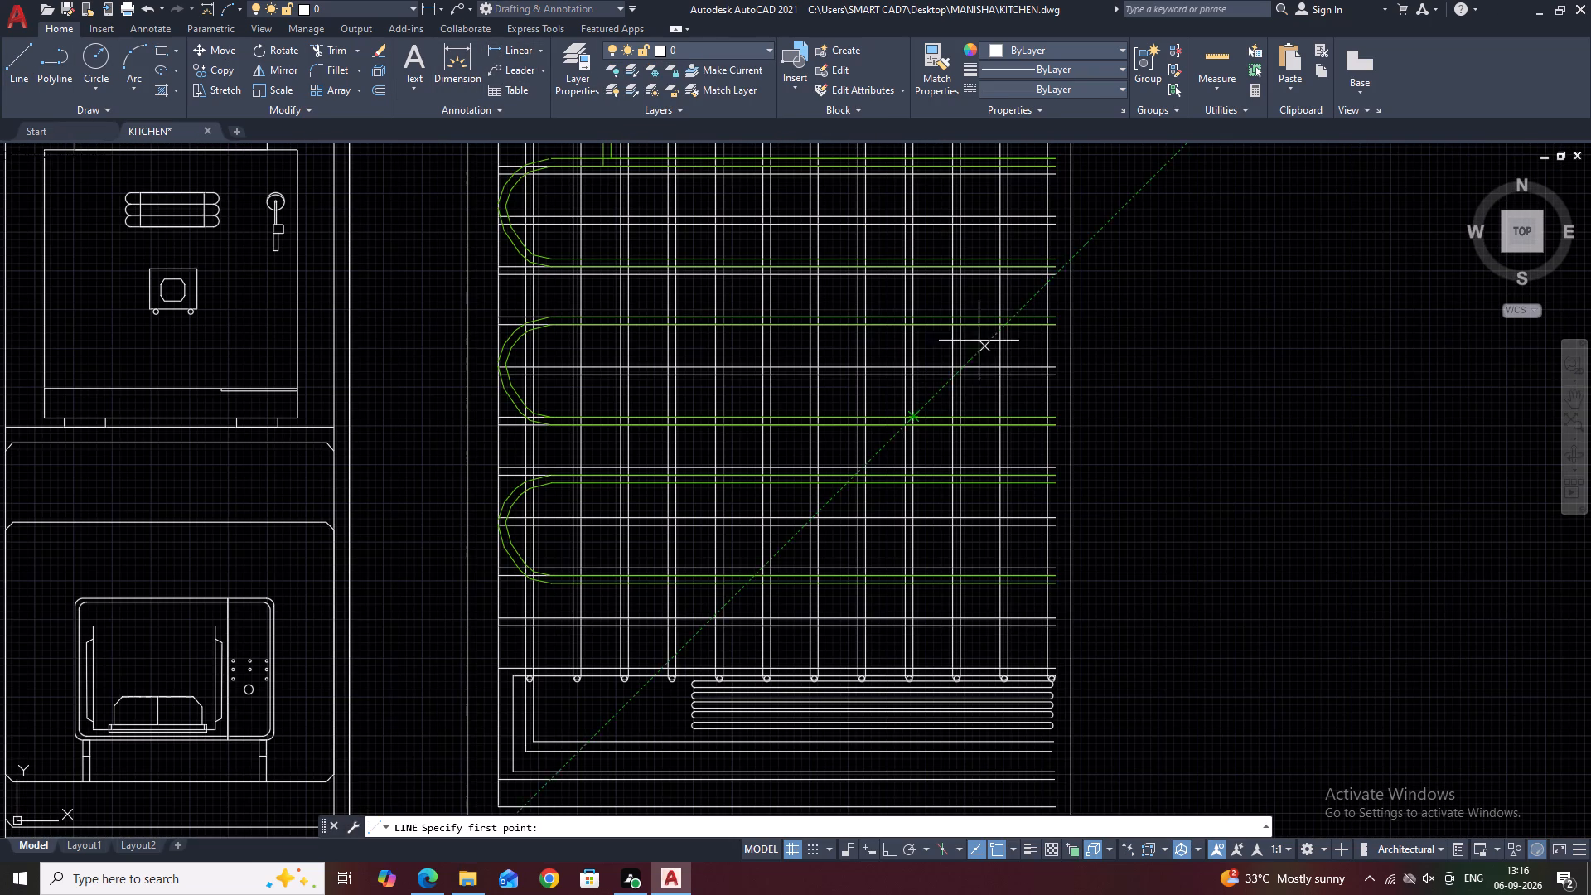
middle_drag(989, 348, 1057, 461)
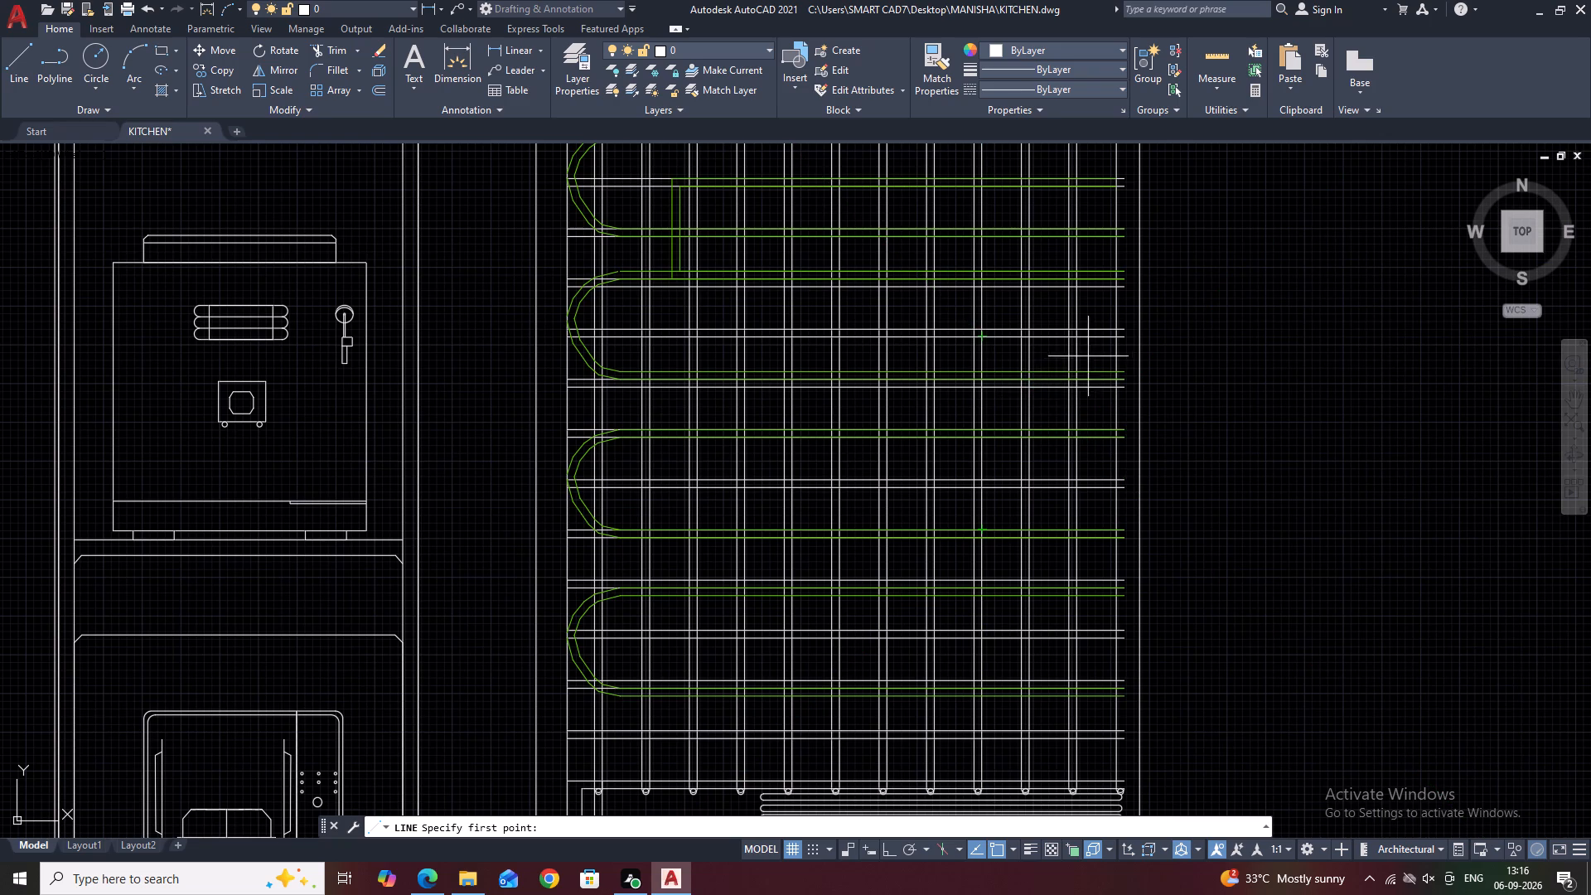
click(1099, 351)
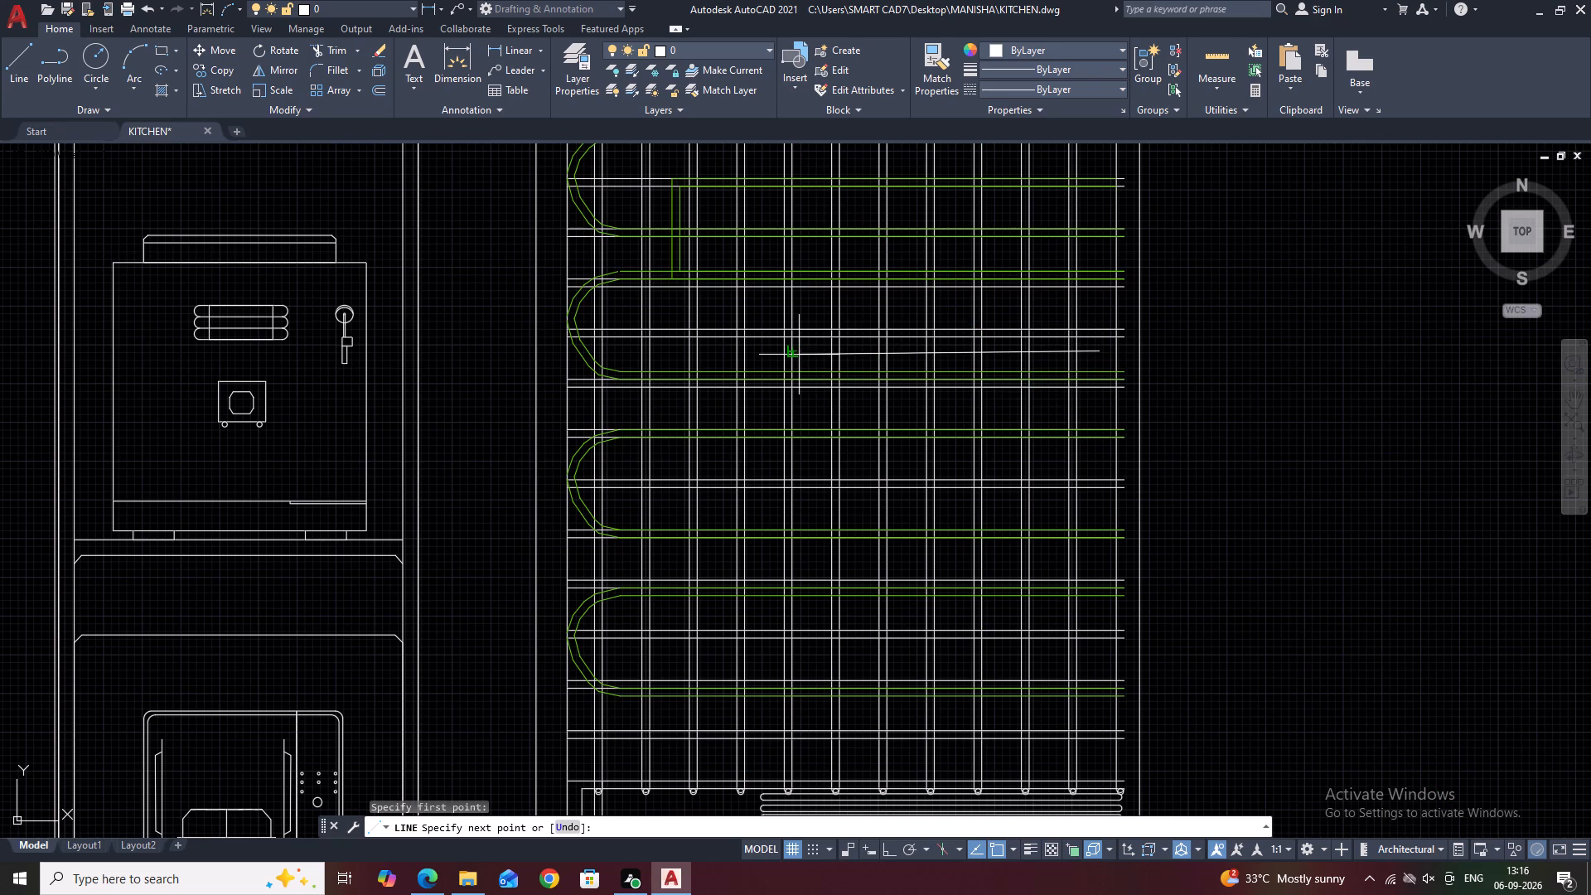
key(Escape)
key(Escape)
Draw an open-ended three-sided line frame on the LINE layer, spanning from inside the second green loop from the top into the third.
click(721, 47)
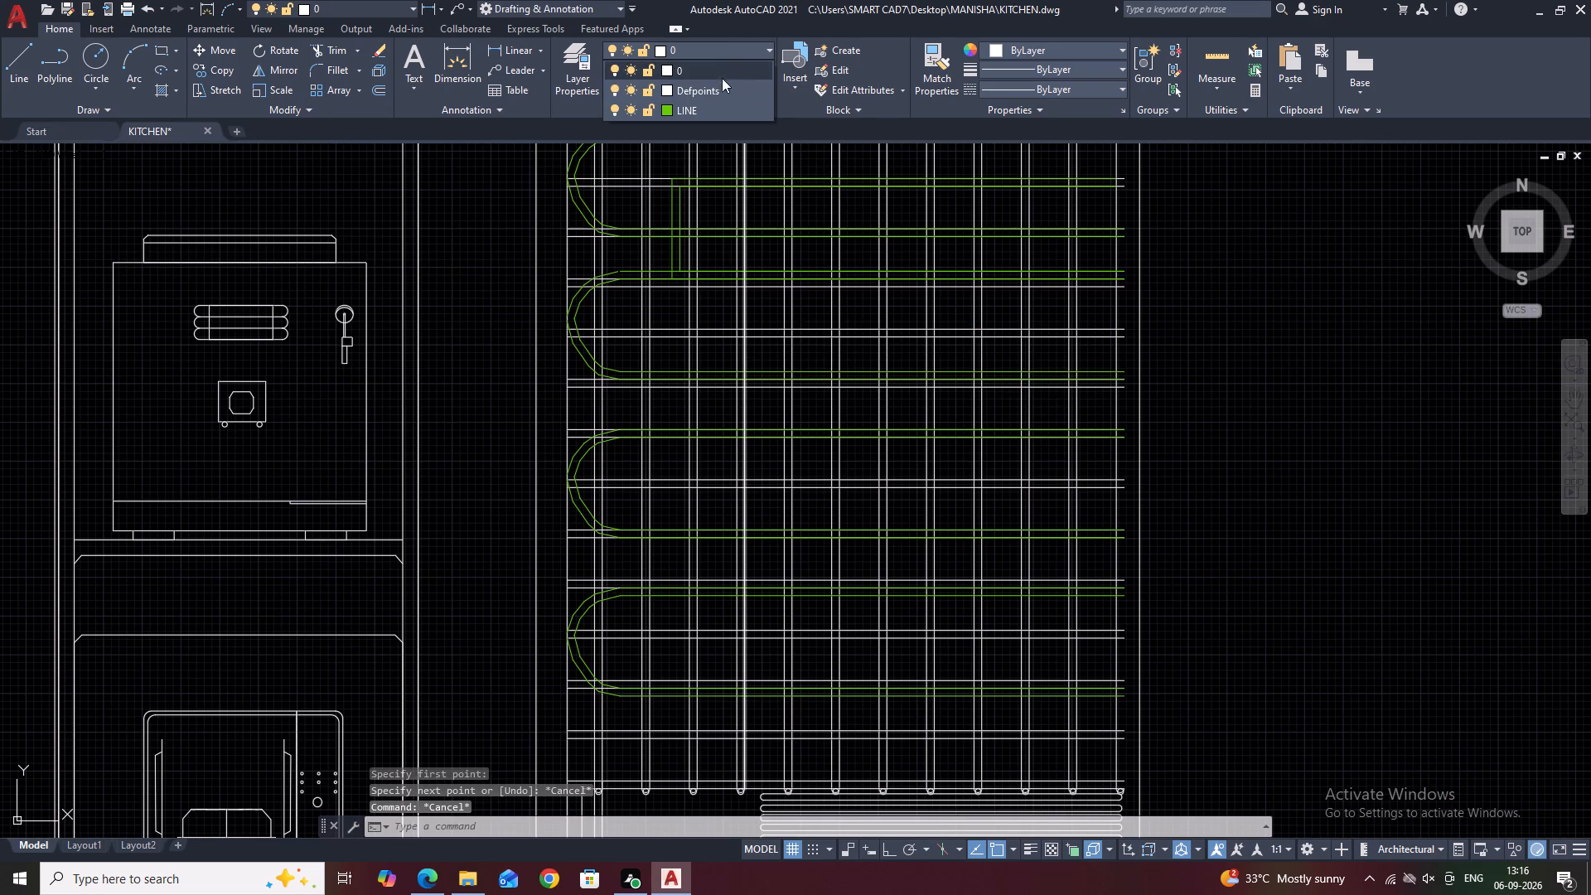
click(715, 110)
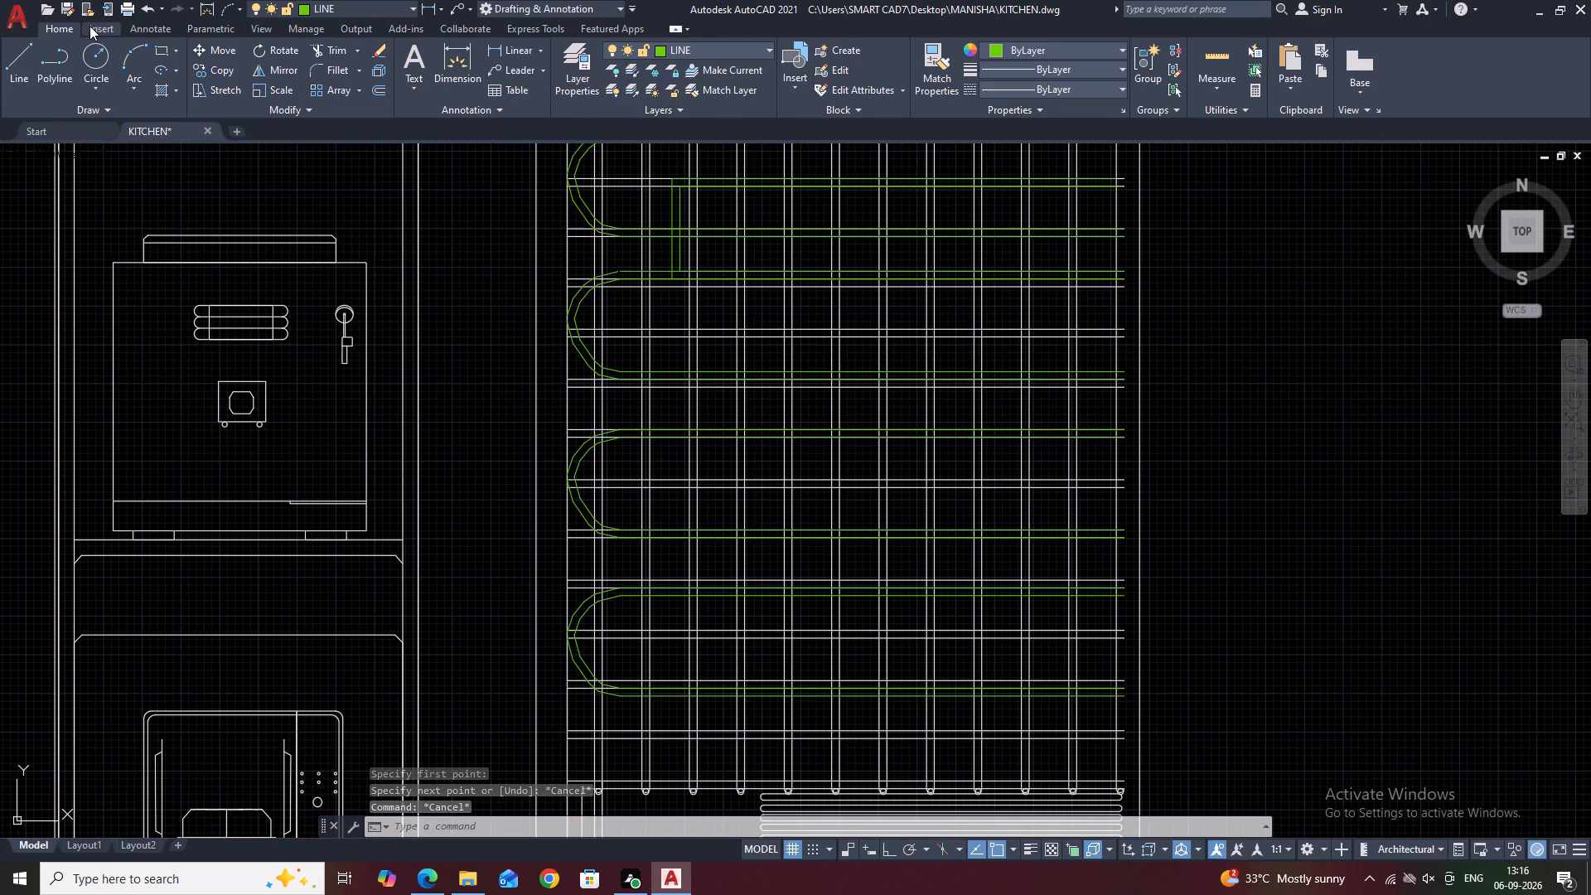
click(30, 66)
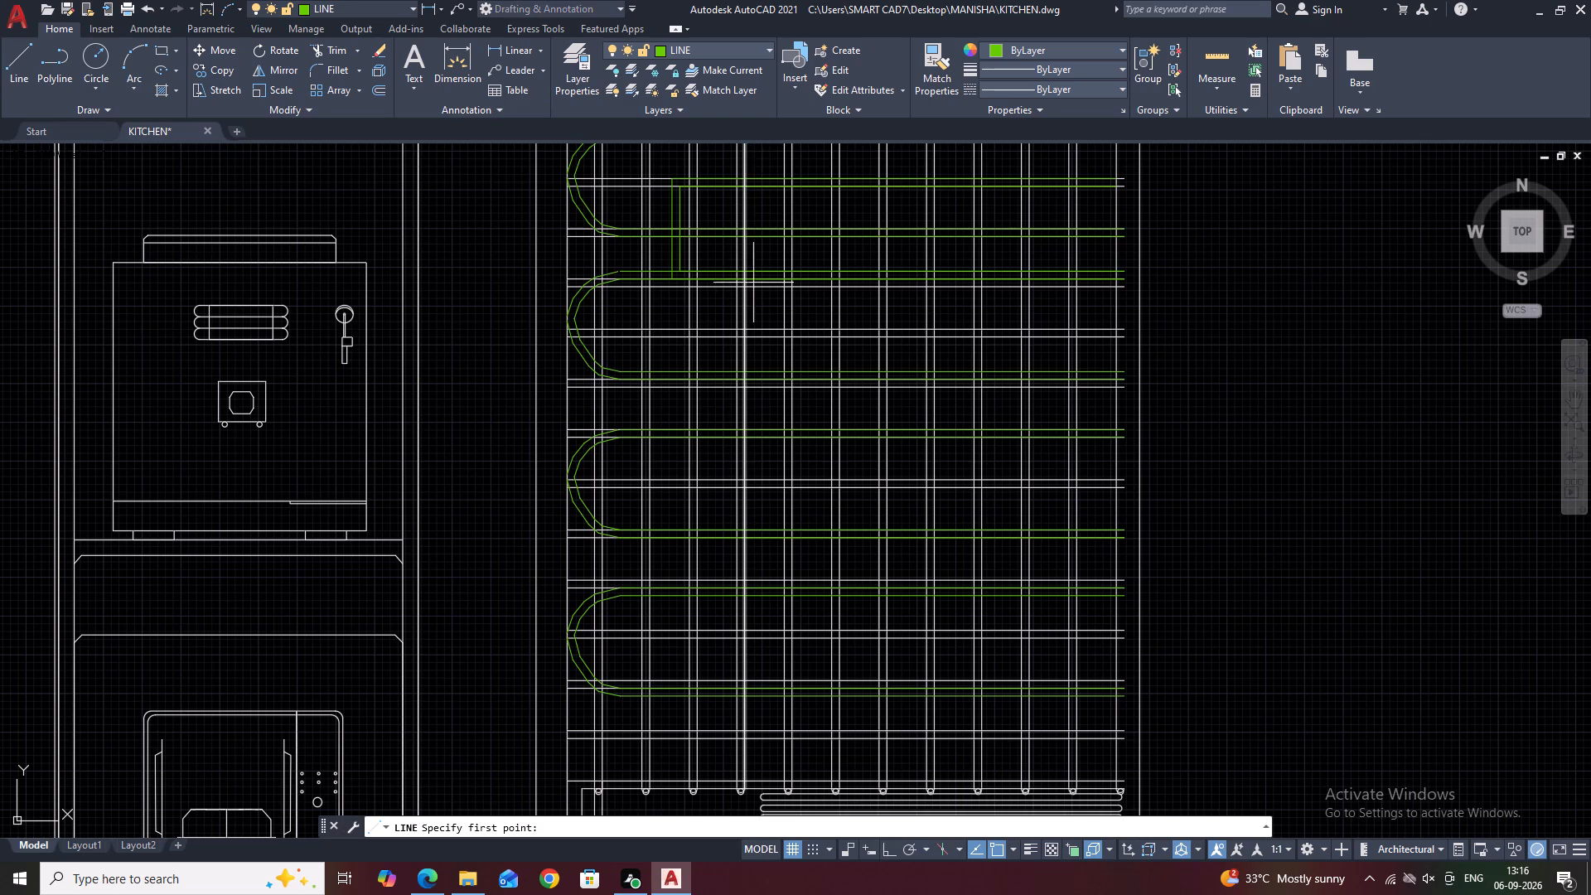
scroll(1137, 315, up, 2)
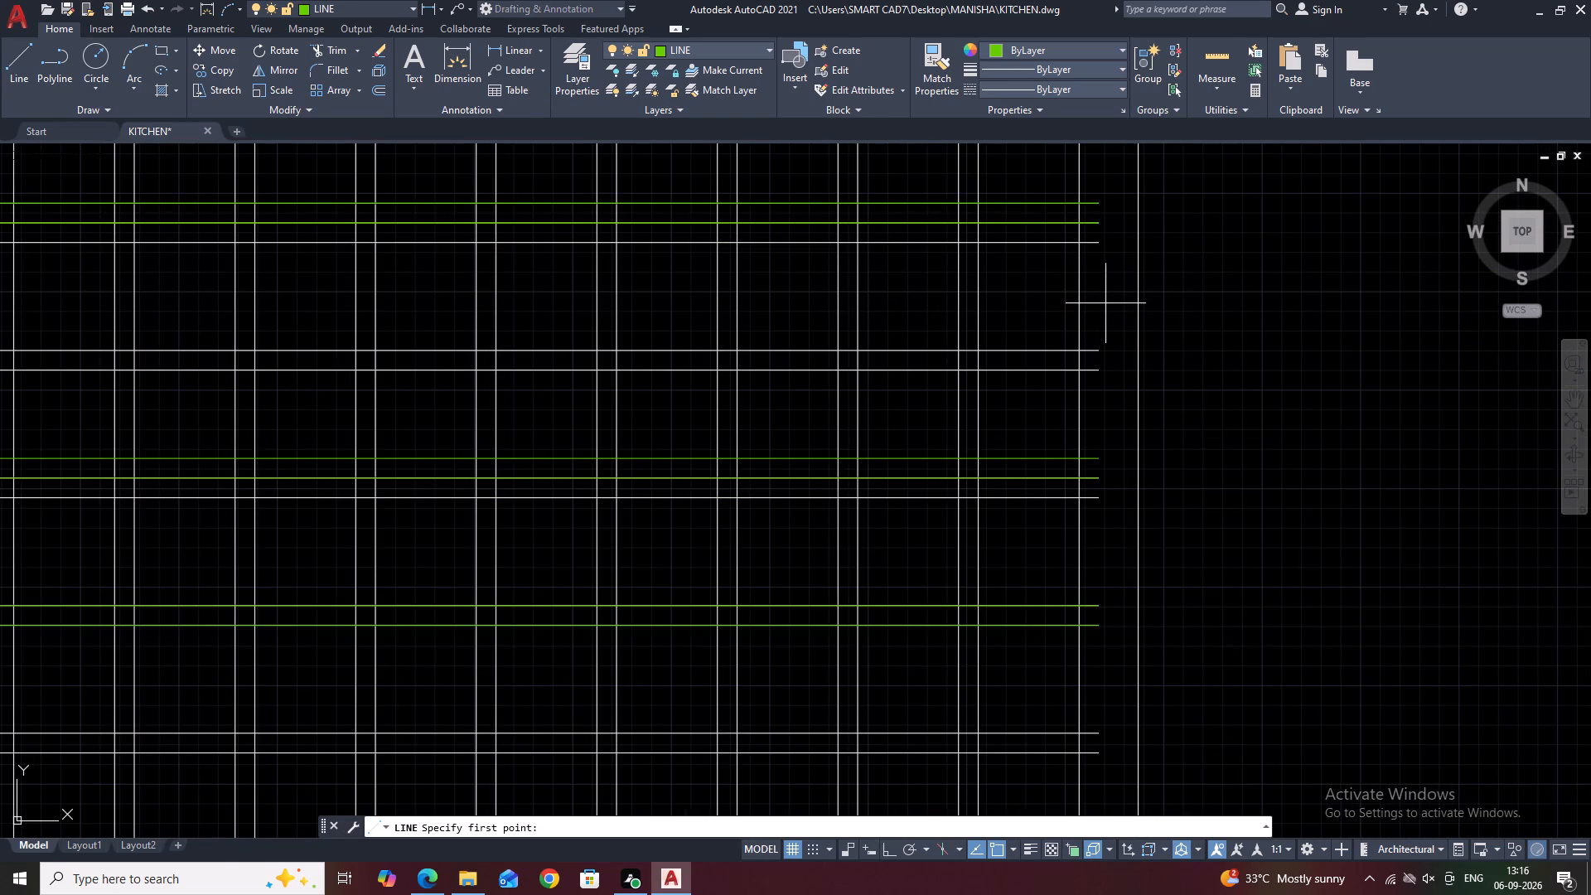
click(1086, 300)
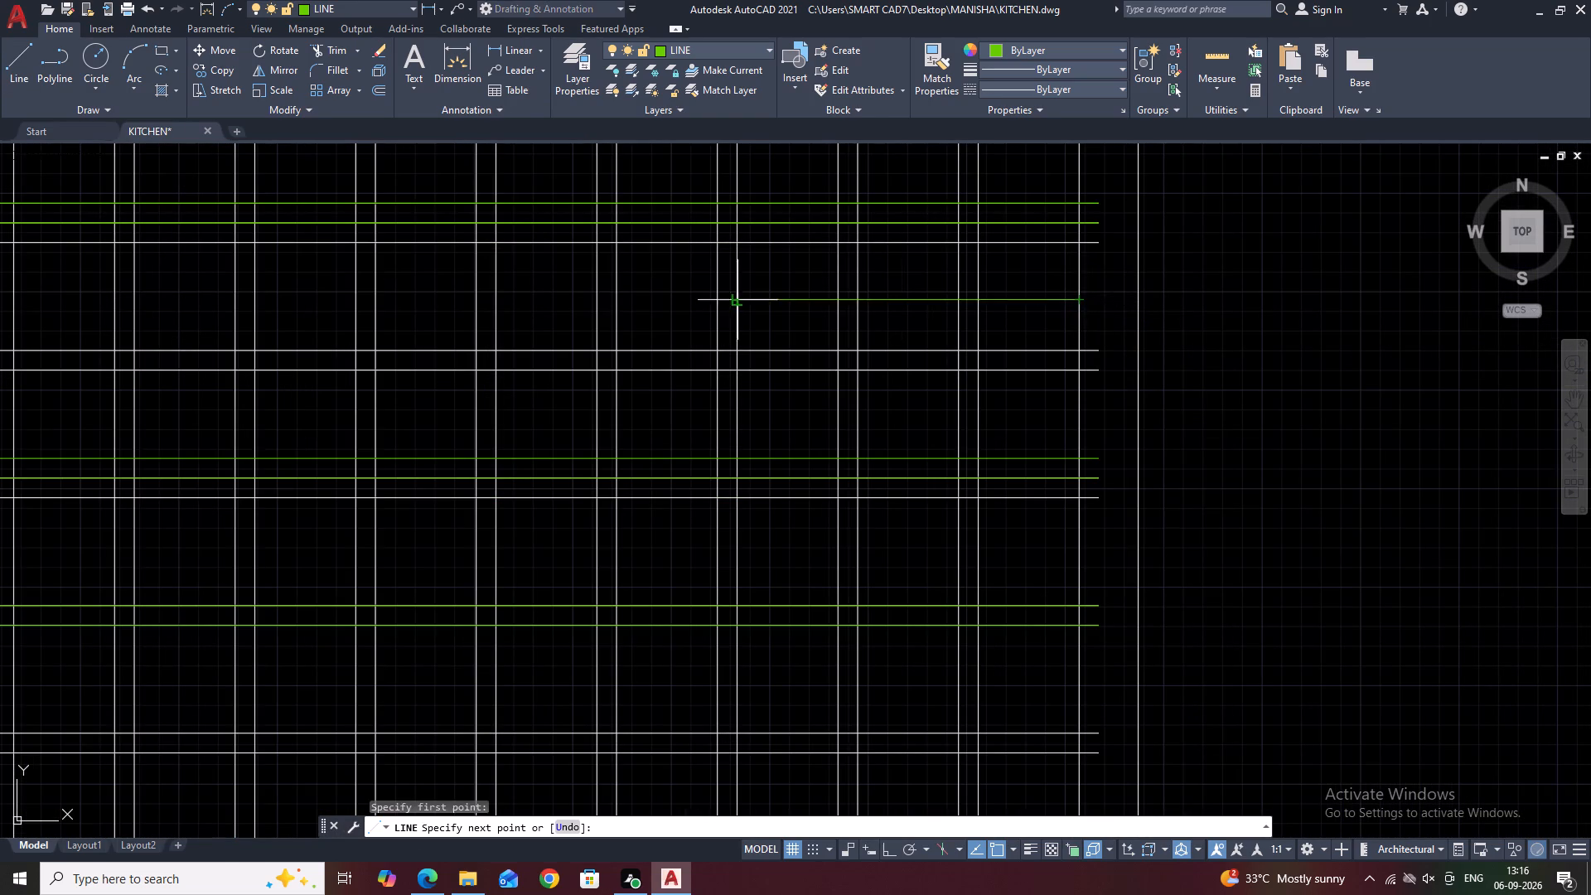
scroll(579, 307, down, 3)
key(F8)
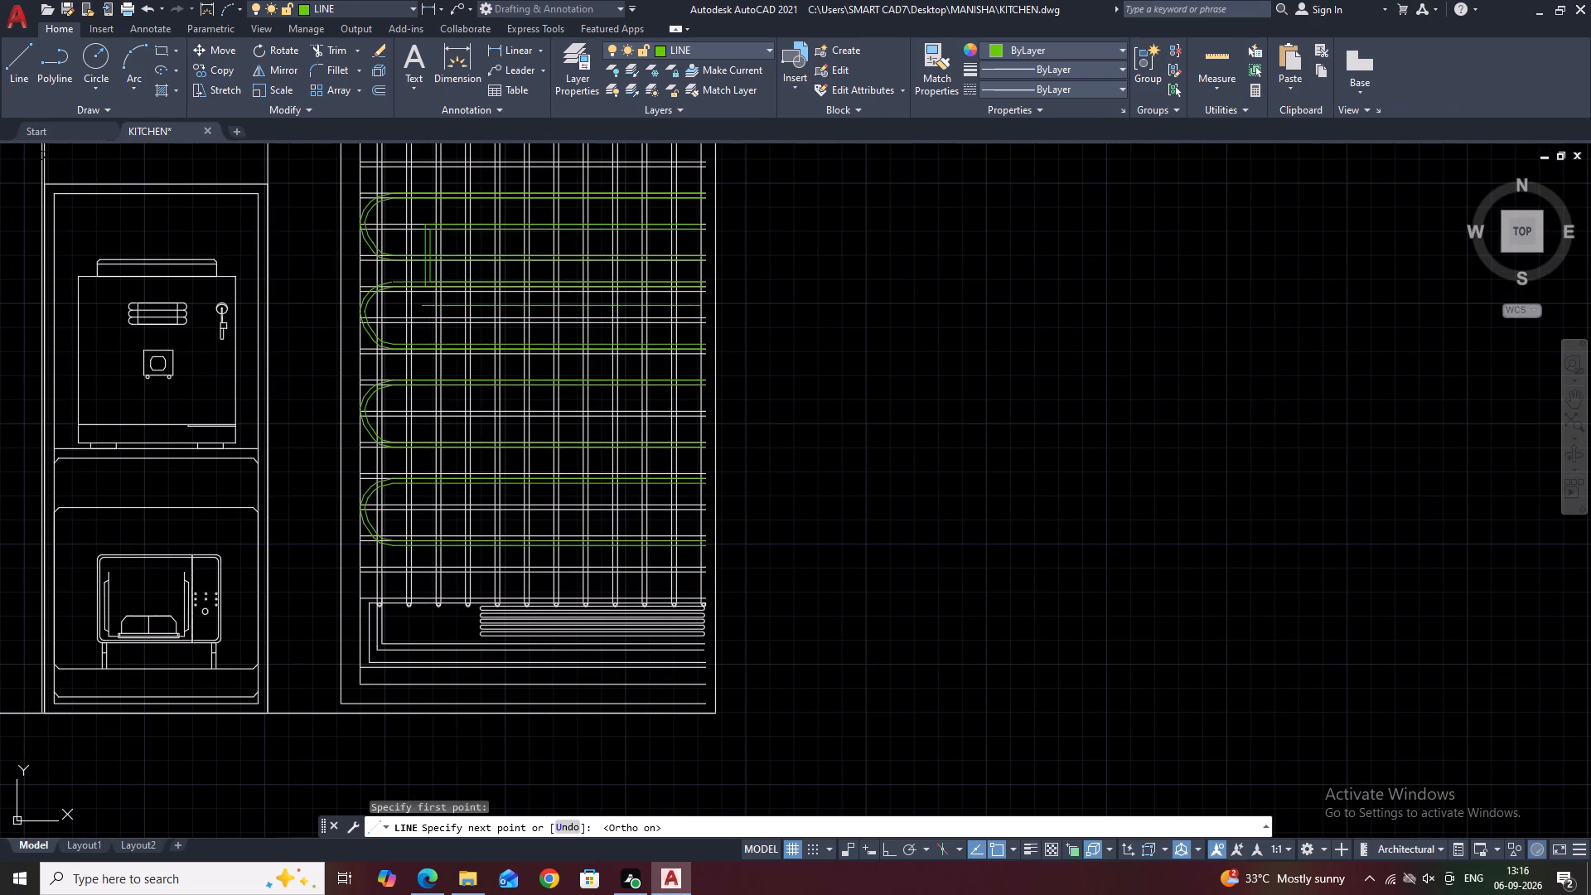
click(423, 306)
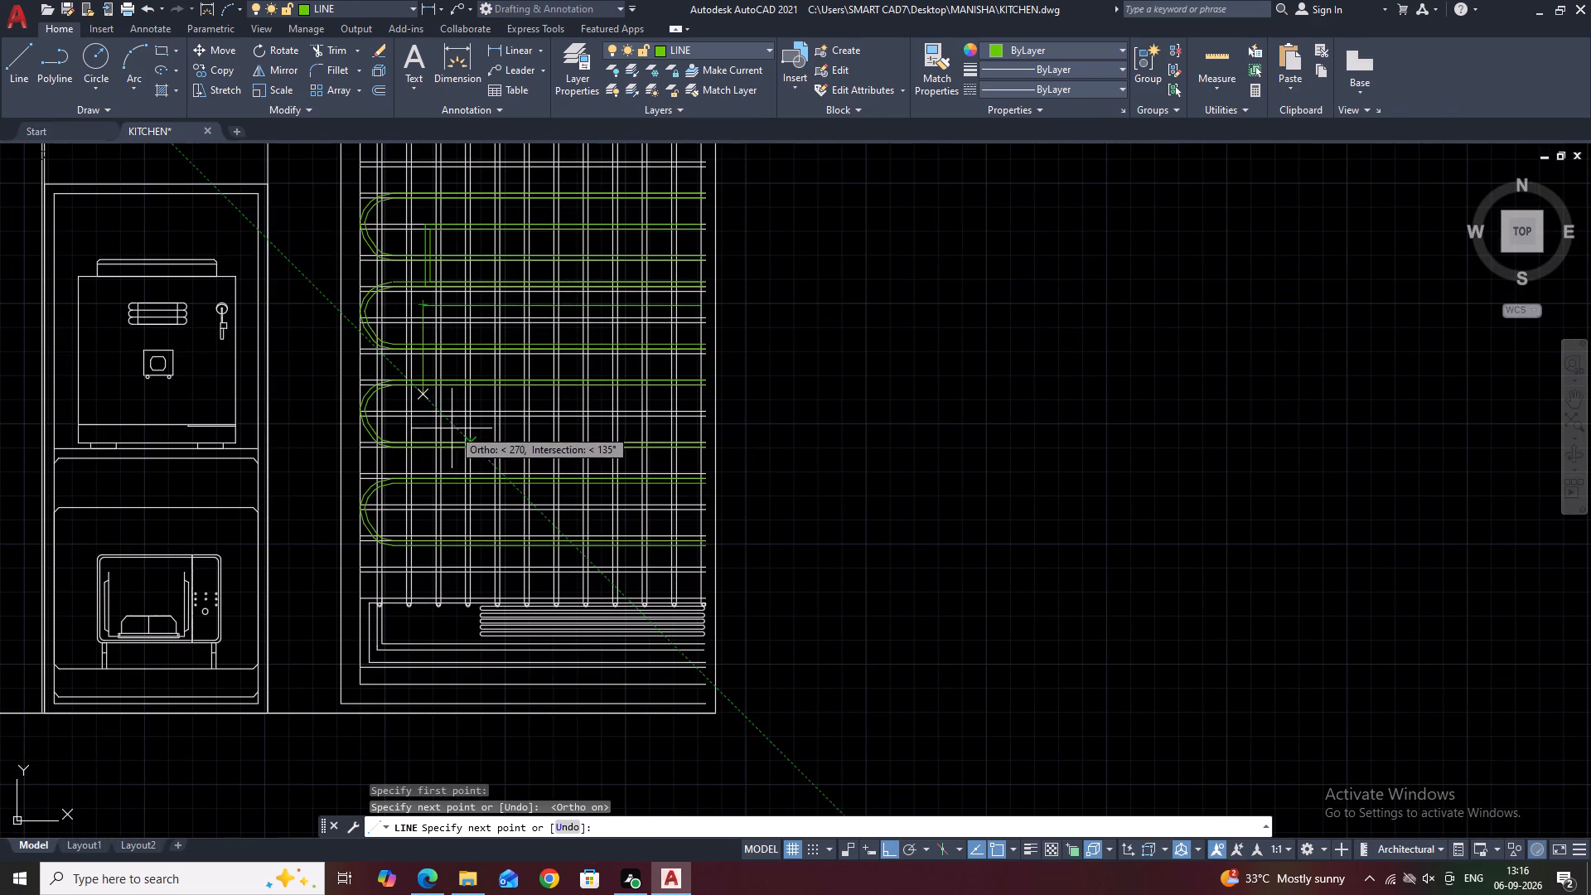
scroll(418, 399, up, 2)
drag(425, 394, 433, 432)
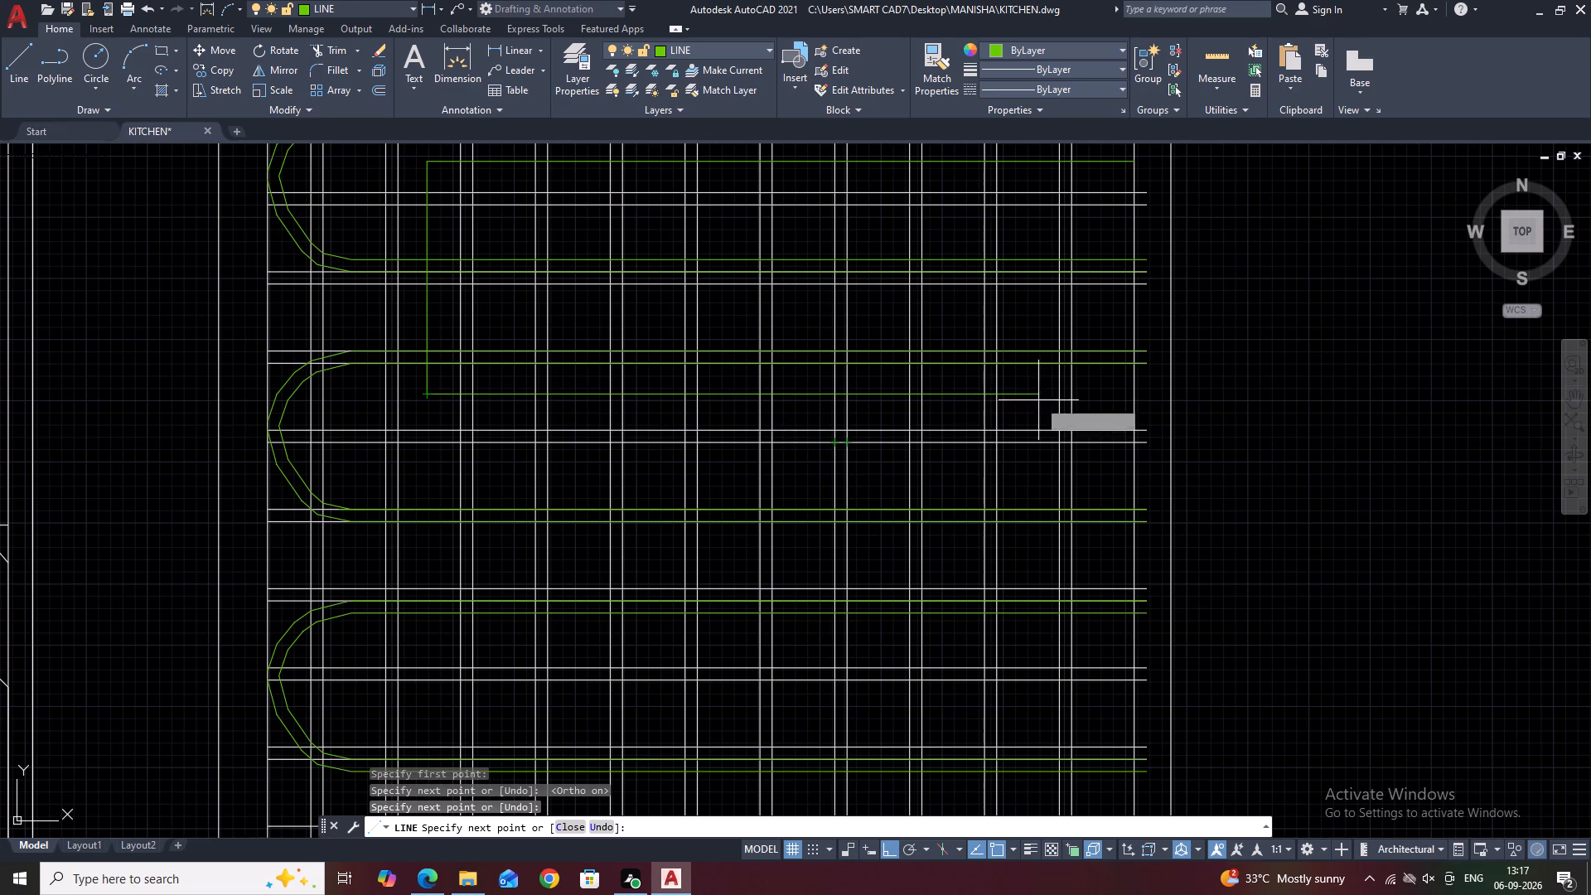
click(1144, 401)
key(Escape)
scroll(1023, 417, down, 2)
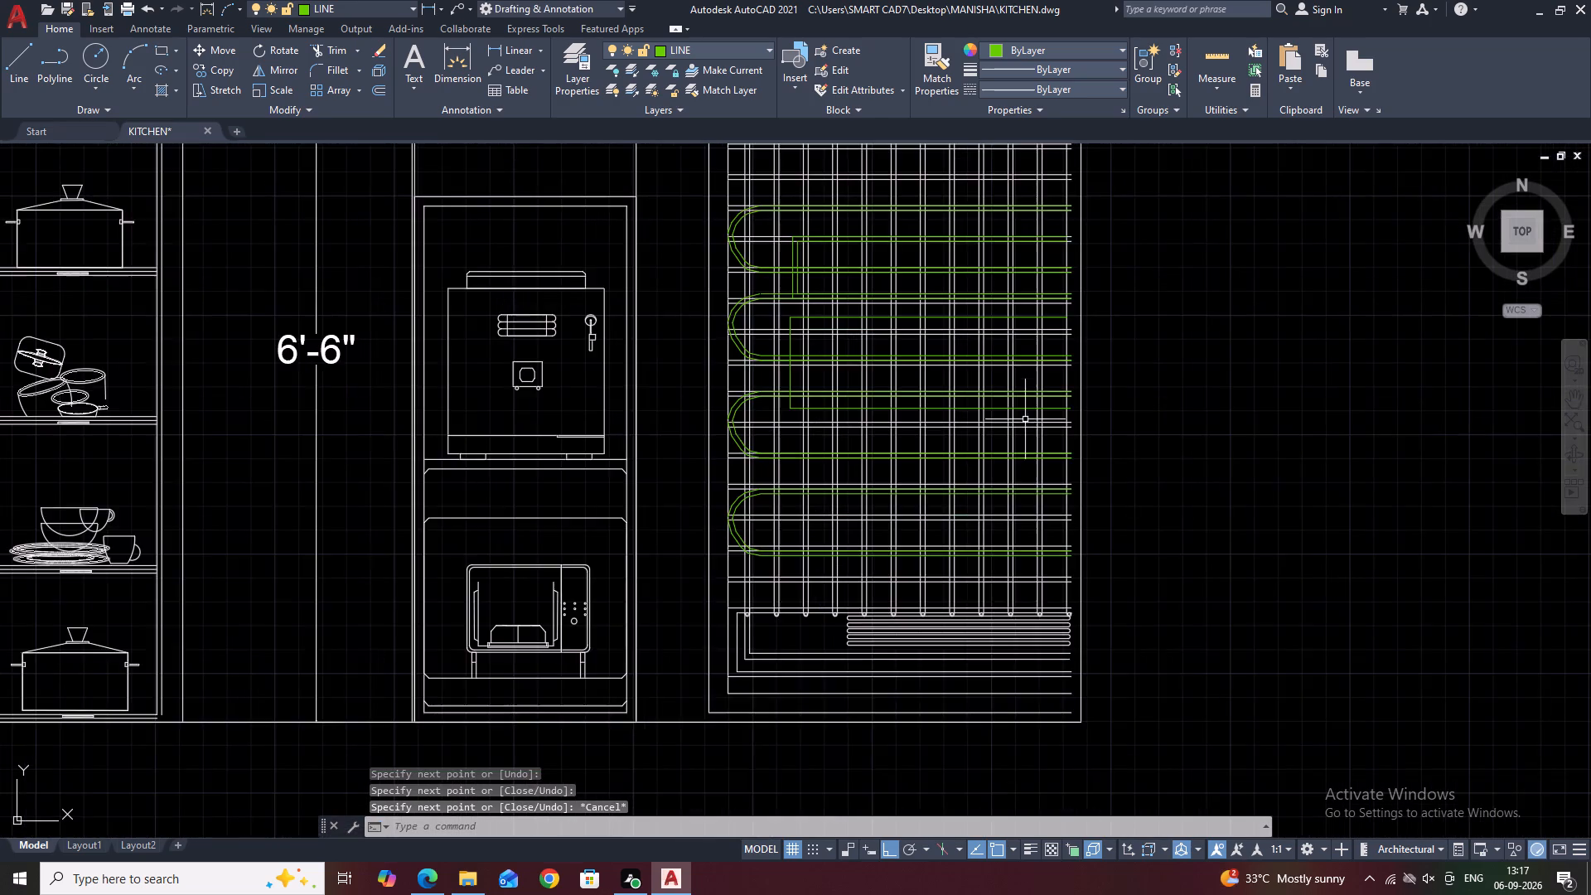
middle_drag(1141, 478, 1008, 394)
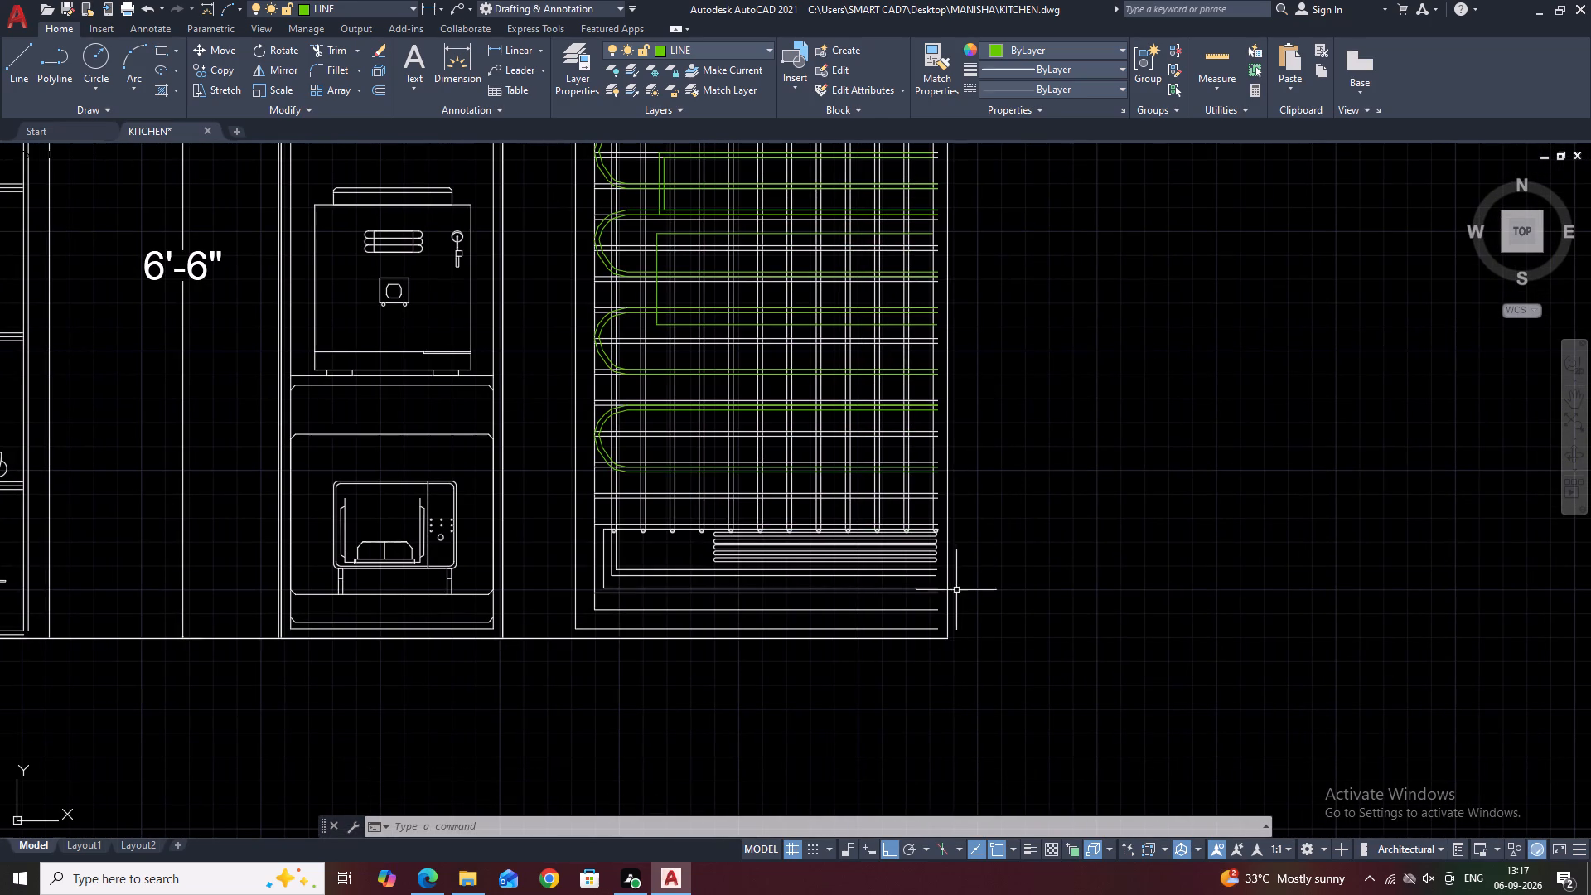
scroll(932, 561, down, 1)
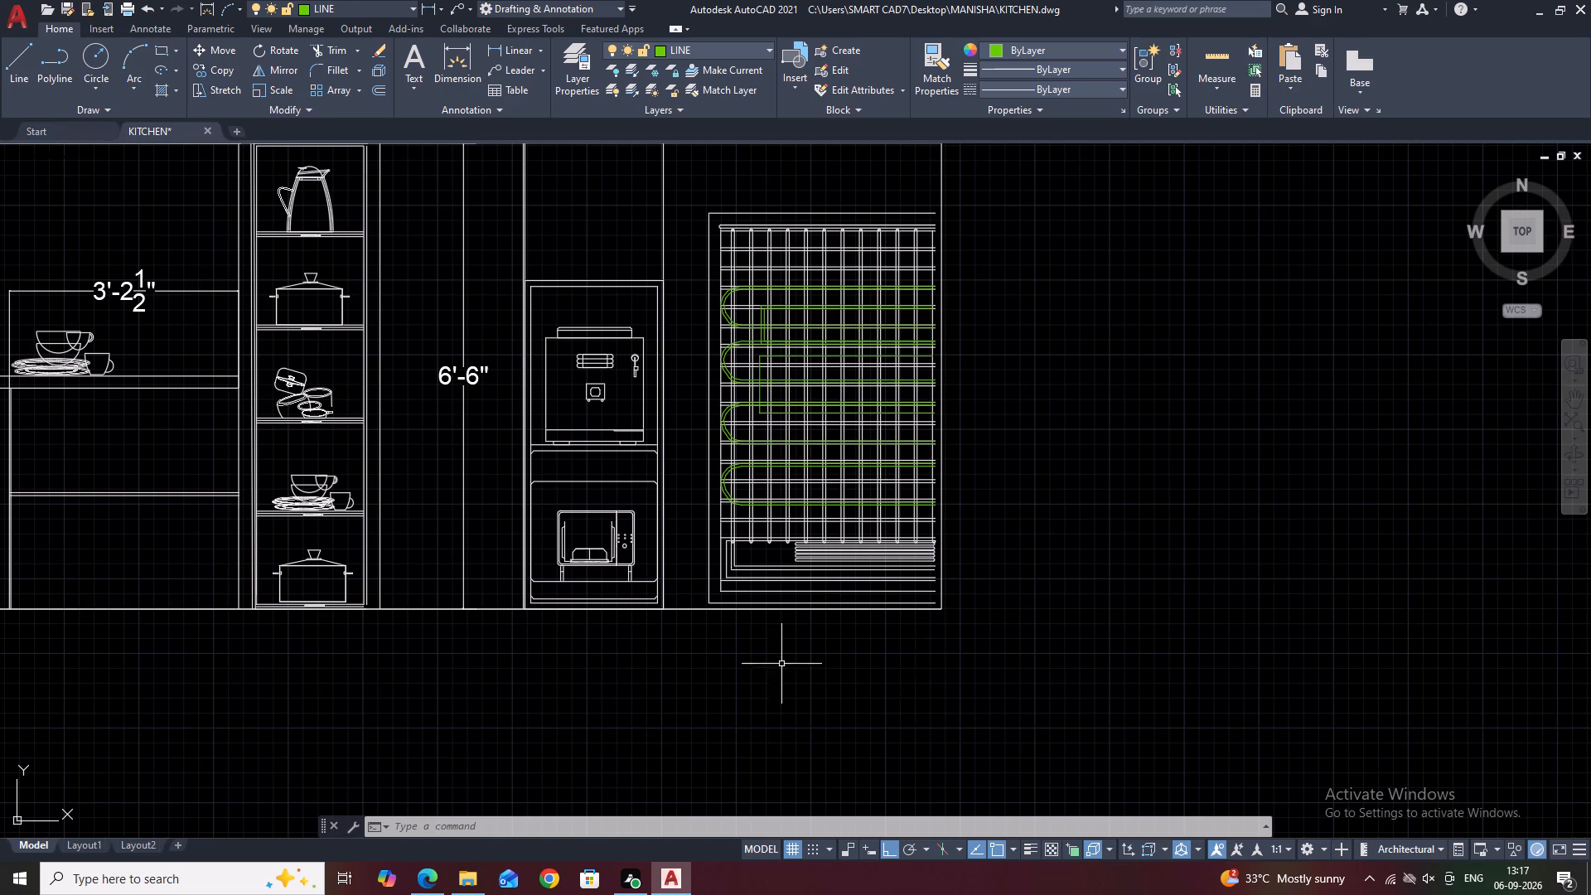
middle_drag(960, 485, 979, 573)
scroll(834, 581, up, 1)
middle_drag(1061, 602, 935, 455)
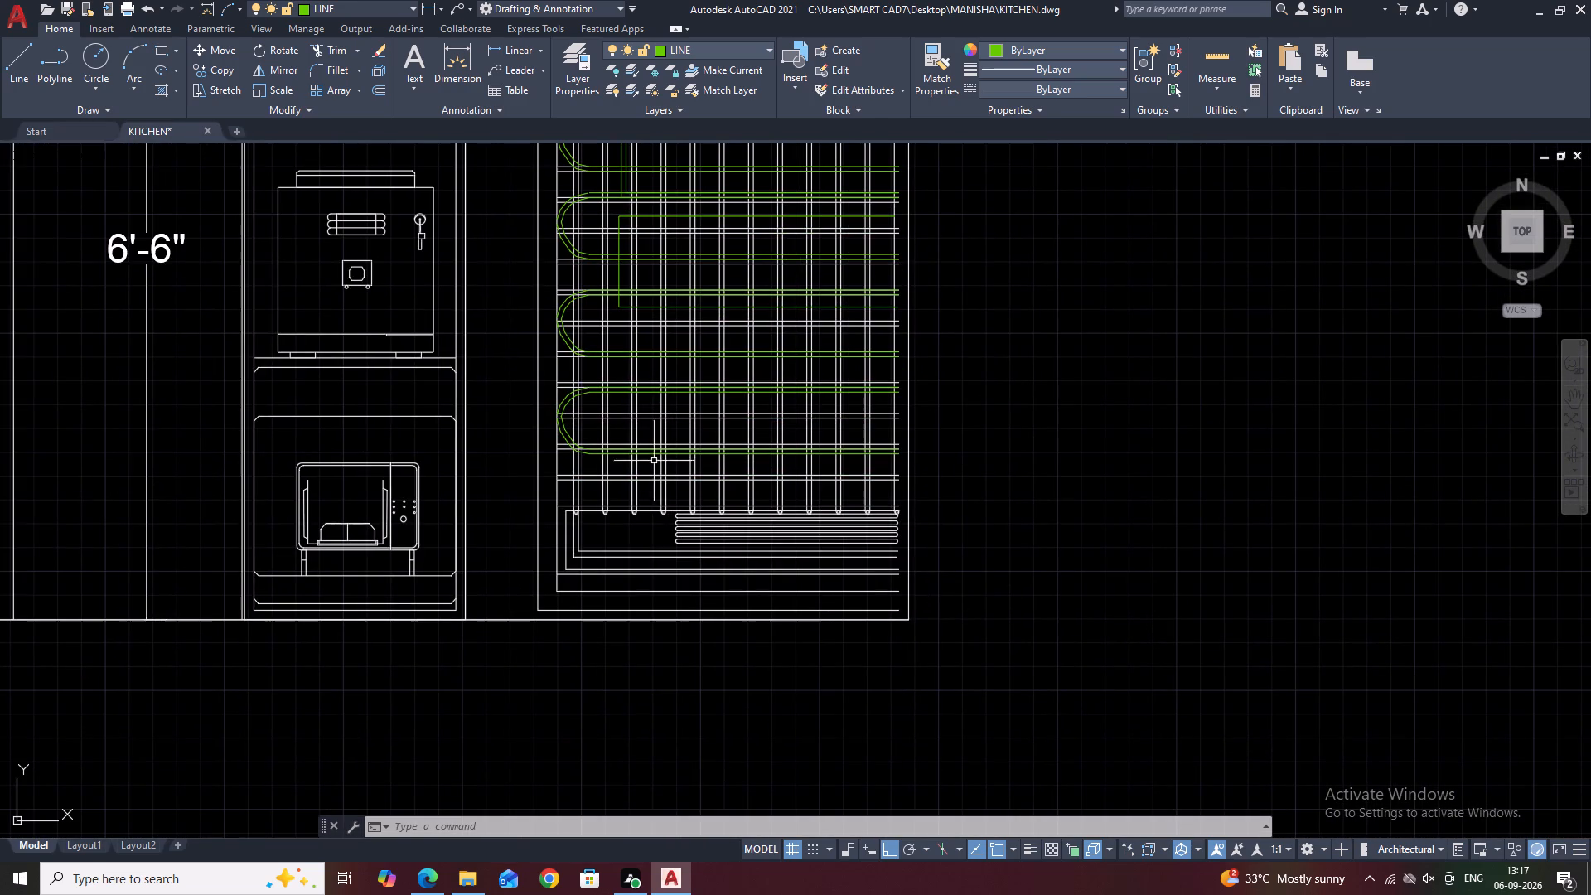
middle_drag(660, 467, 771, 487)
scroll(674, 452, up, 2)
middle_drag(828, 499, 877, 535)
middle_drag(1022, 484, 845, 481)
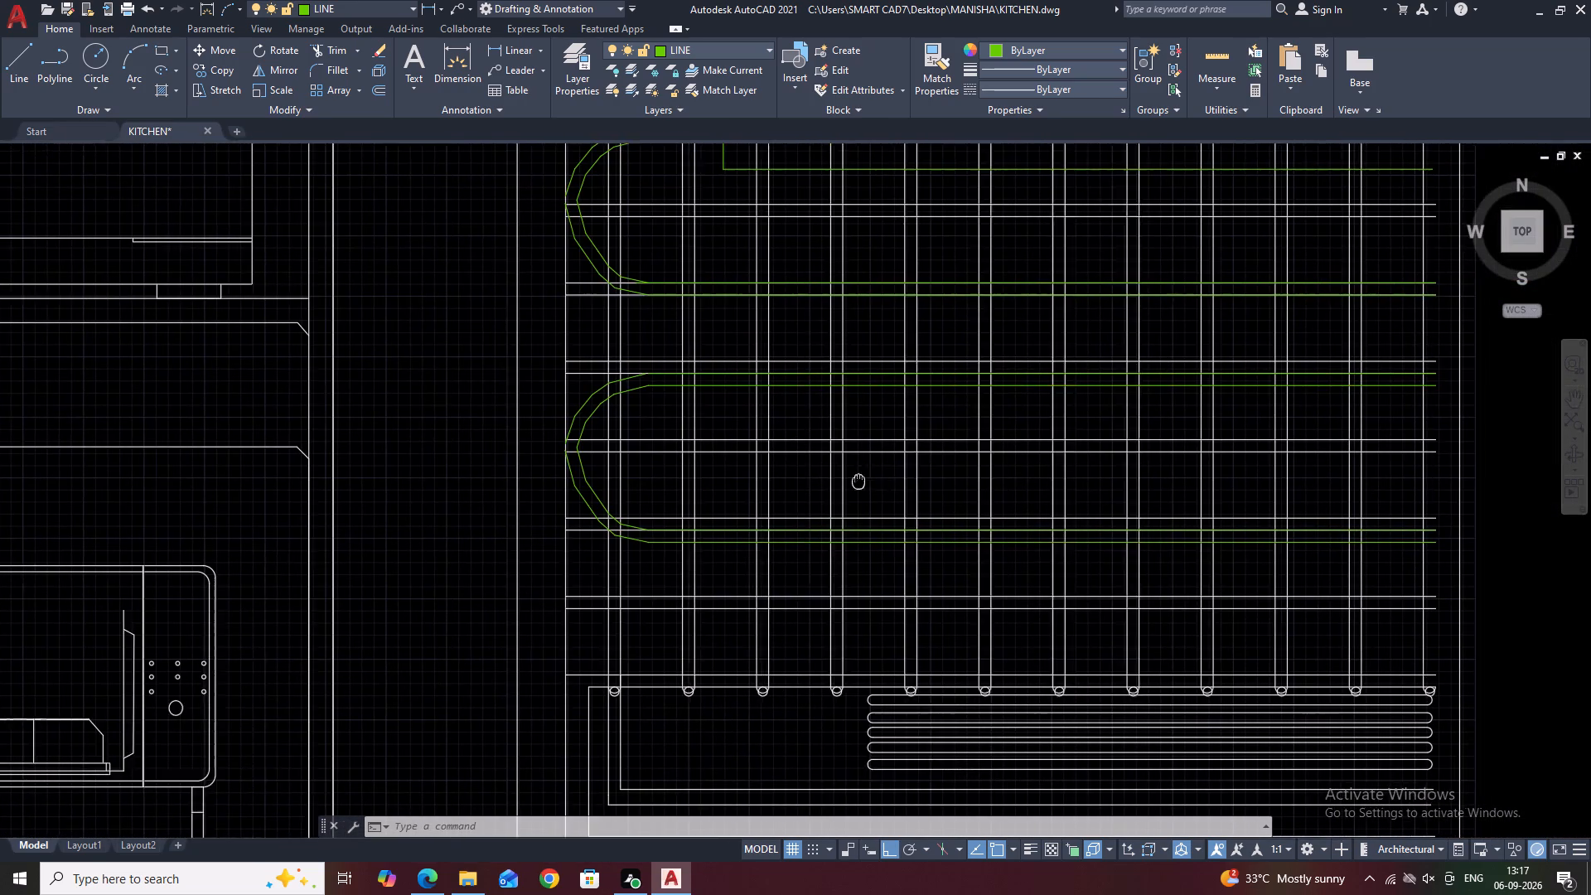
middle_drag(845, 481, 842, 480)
Offset the new green frame's top line 0.5 inch inward.
middle_drag(1155, 352, 1008, 421)
scroll(1182, 497, down, 2)
middle_drag(1319, 487, 1224, 487)
middle_drag(1147, 404, 1129, 444)
scroll(980, 356, up, 2)
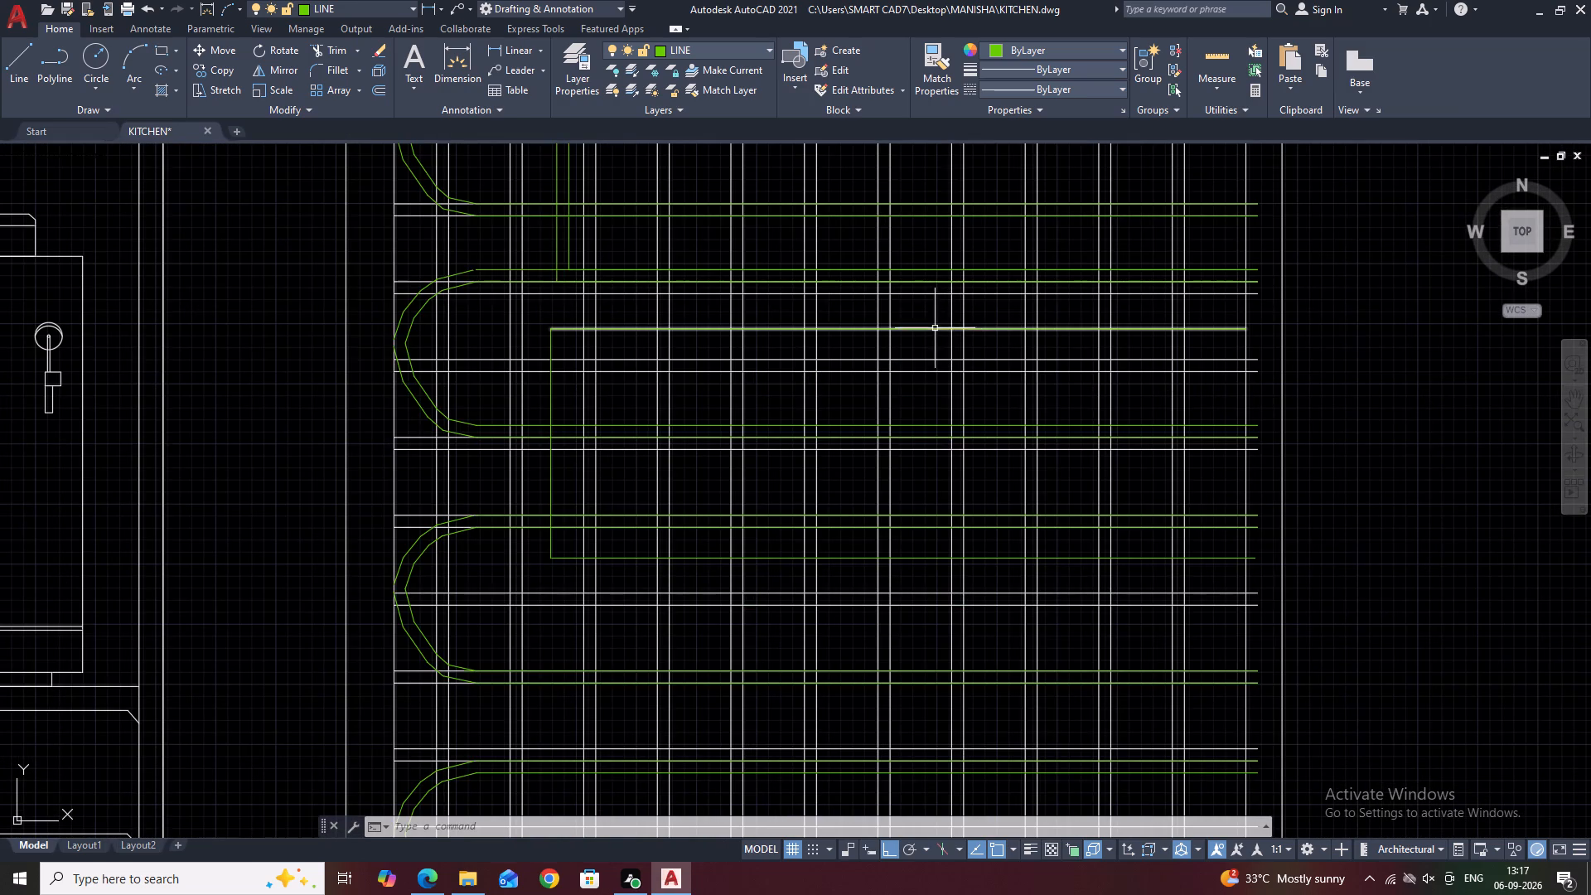
click(932, 327)
text(O 0)
text(.5)
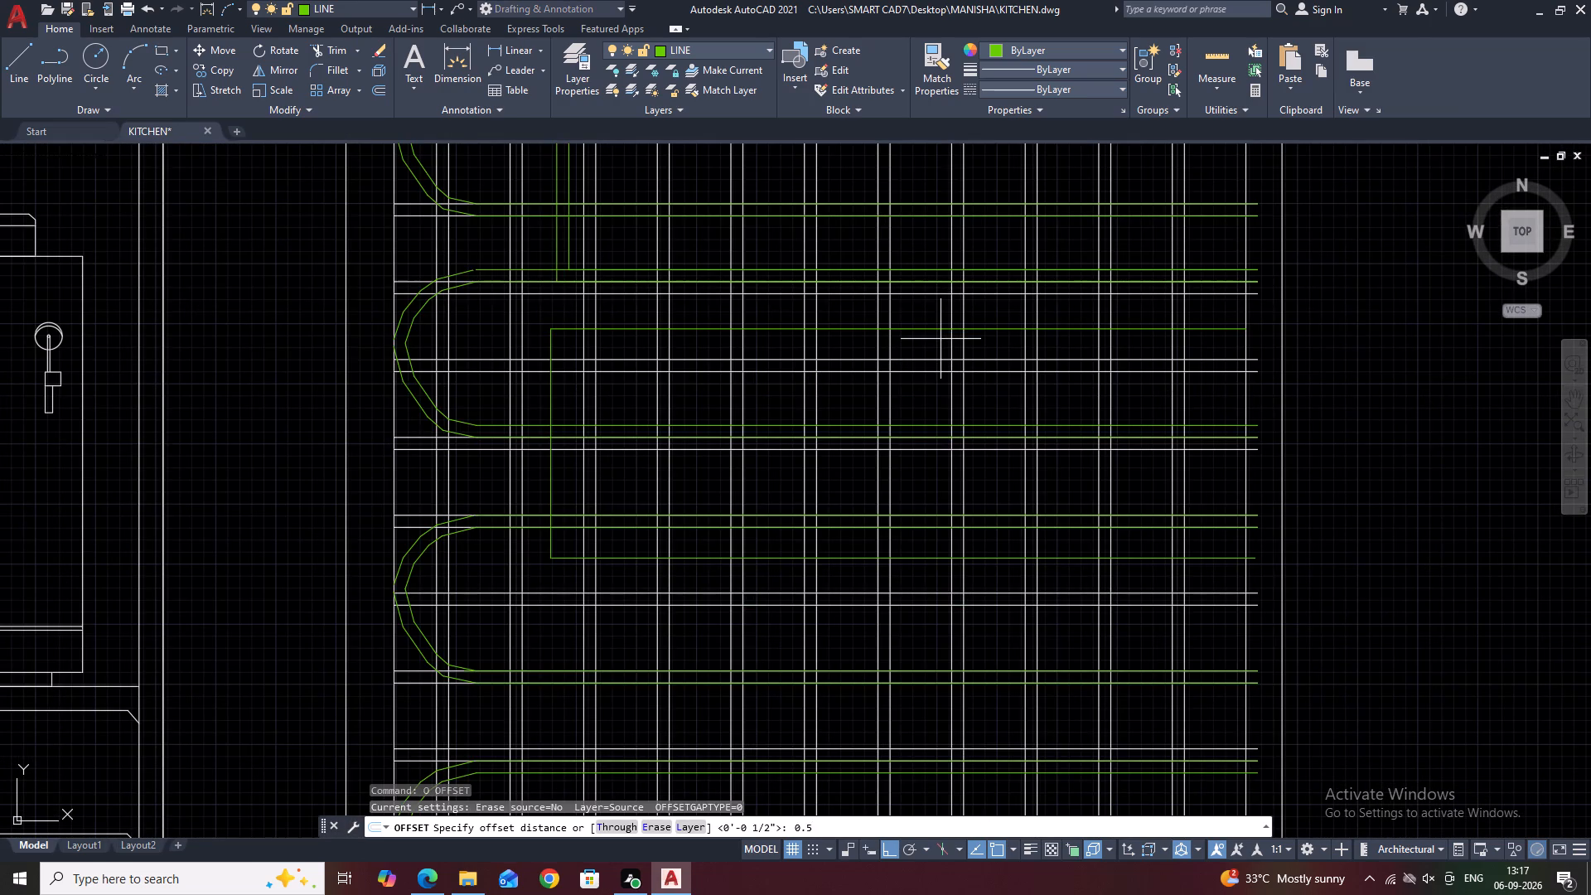
key(space)
click(939, 343)
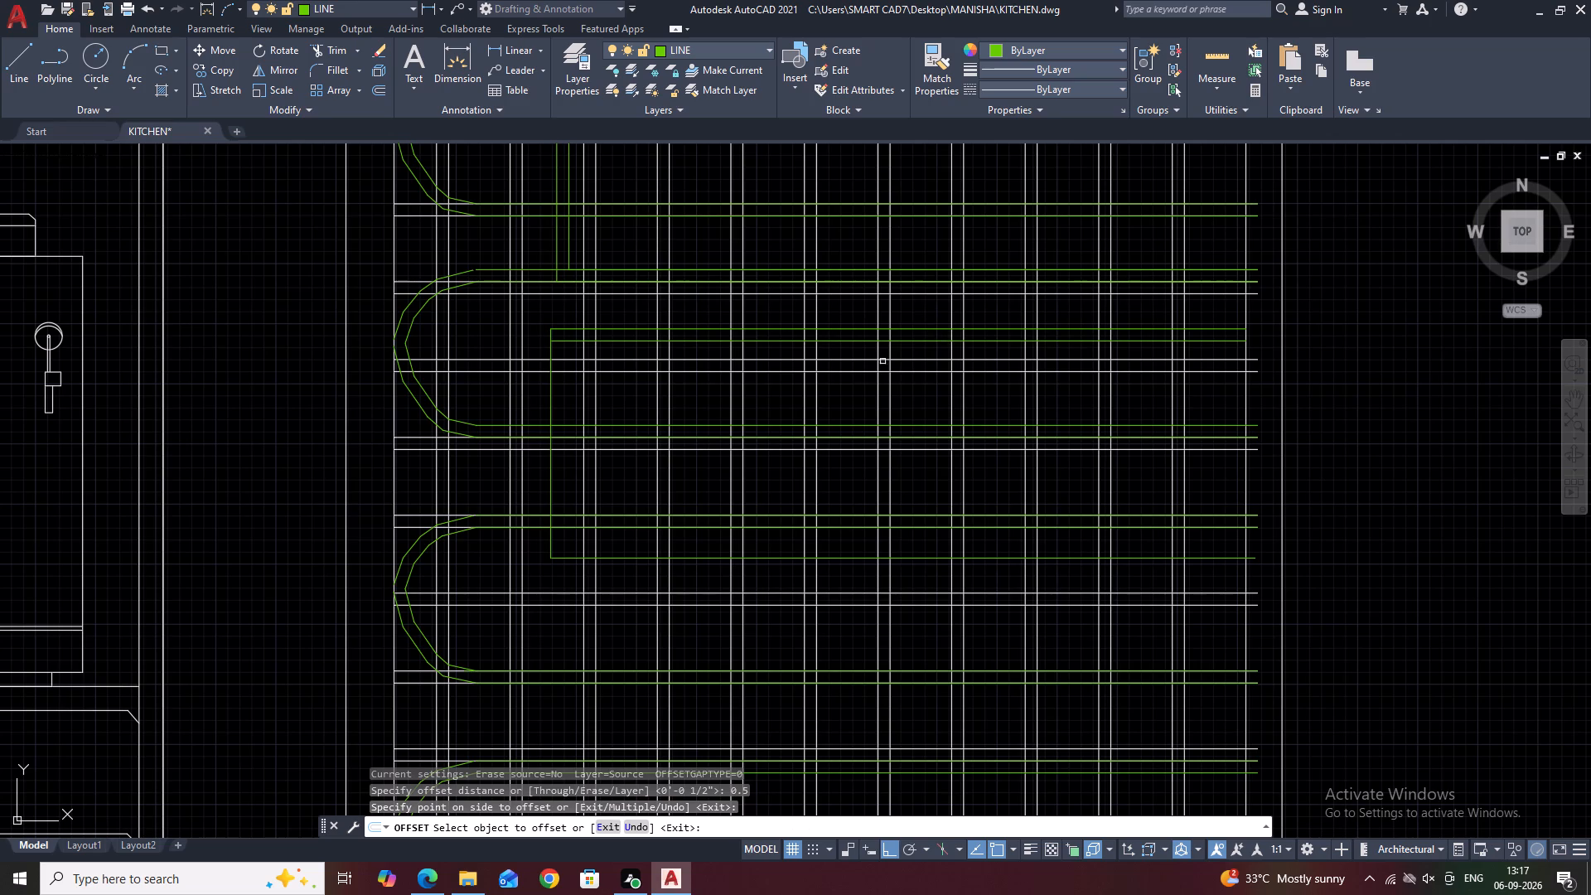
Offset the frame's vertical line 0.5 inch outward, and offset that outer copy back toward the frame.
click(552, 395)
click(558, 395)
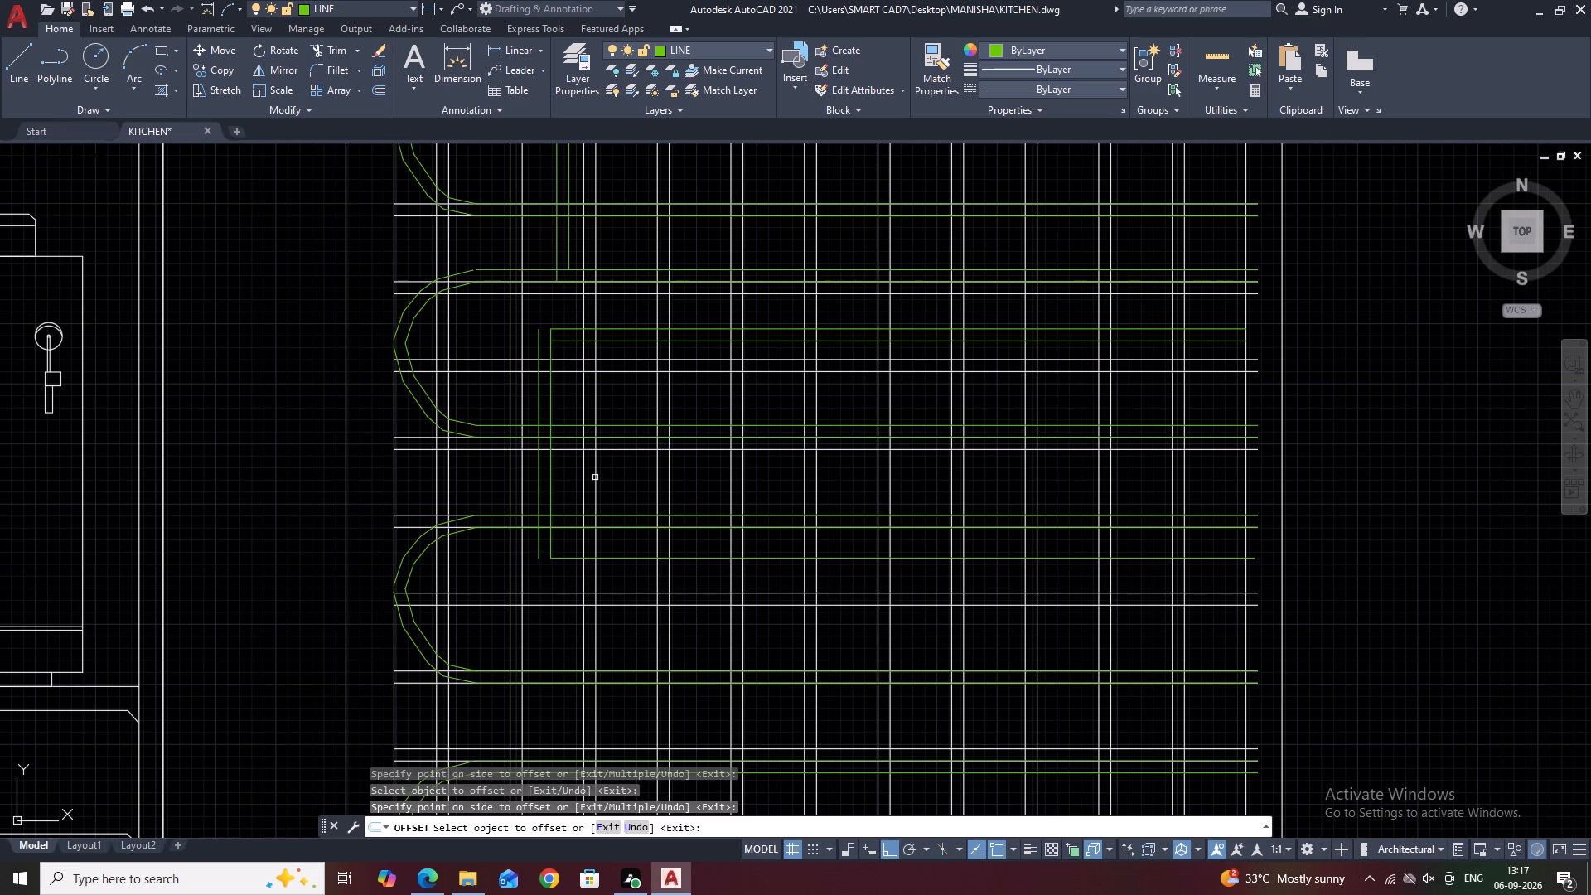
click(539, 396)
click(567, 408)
Offset the frame's vertical line and its bottom line 0.5 inch inward.
click(551, 388)
click(573, 402)
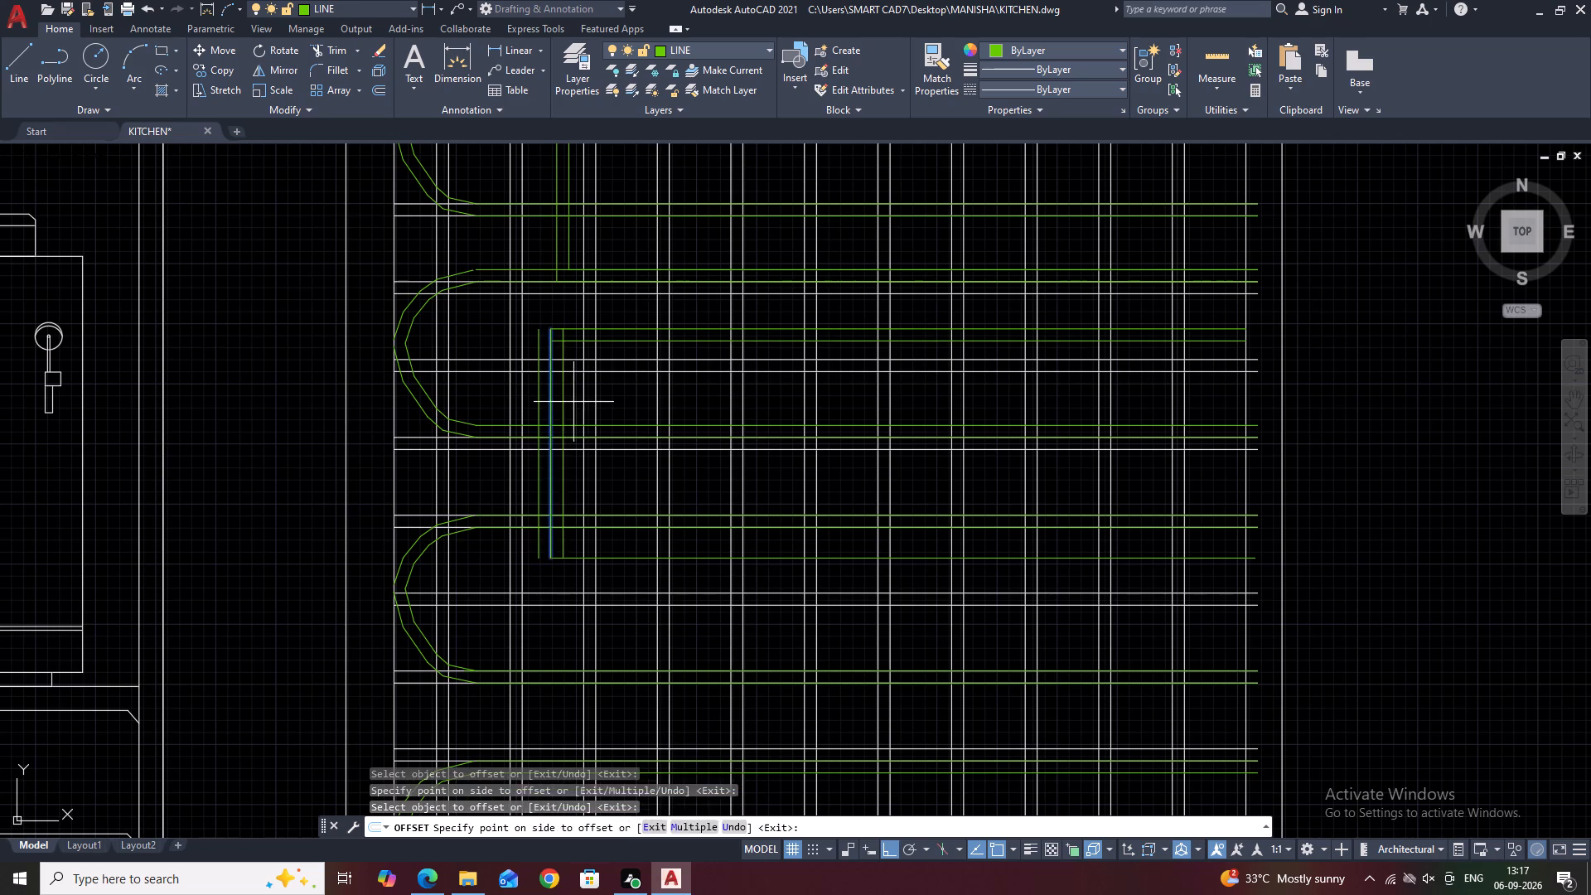
click(620, 560)
click(632, 519)
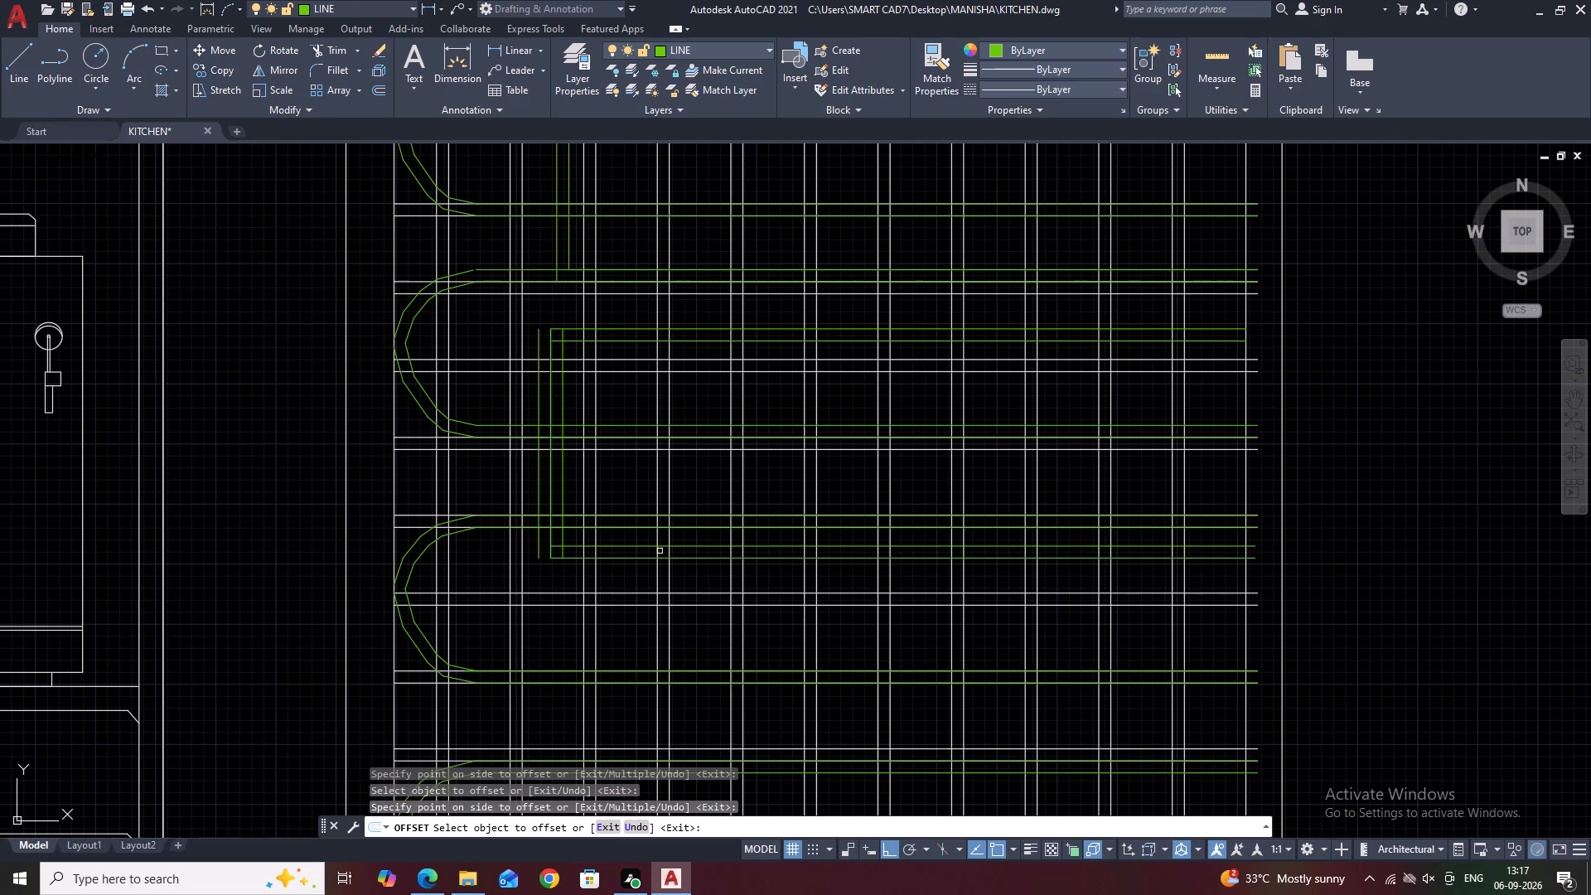
key(Escape)
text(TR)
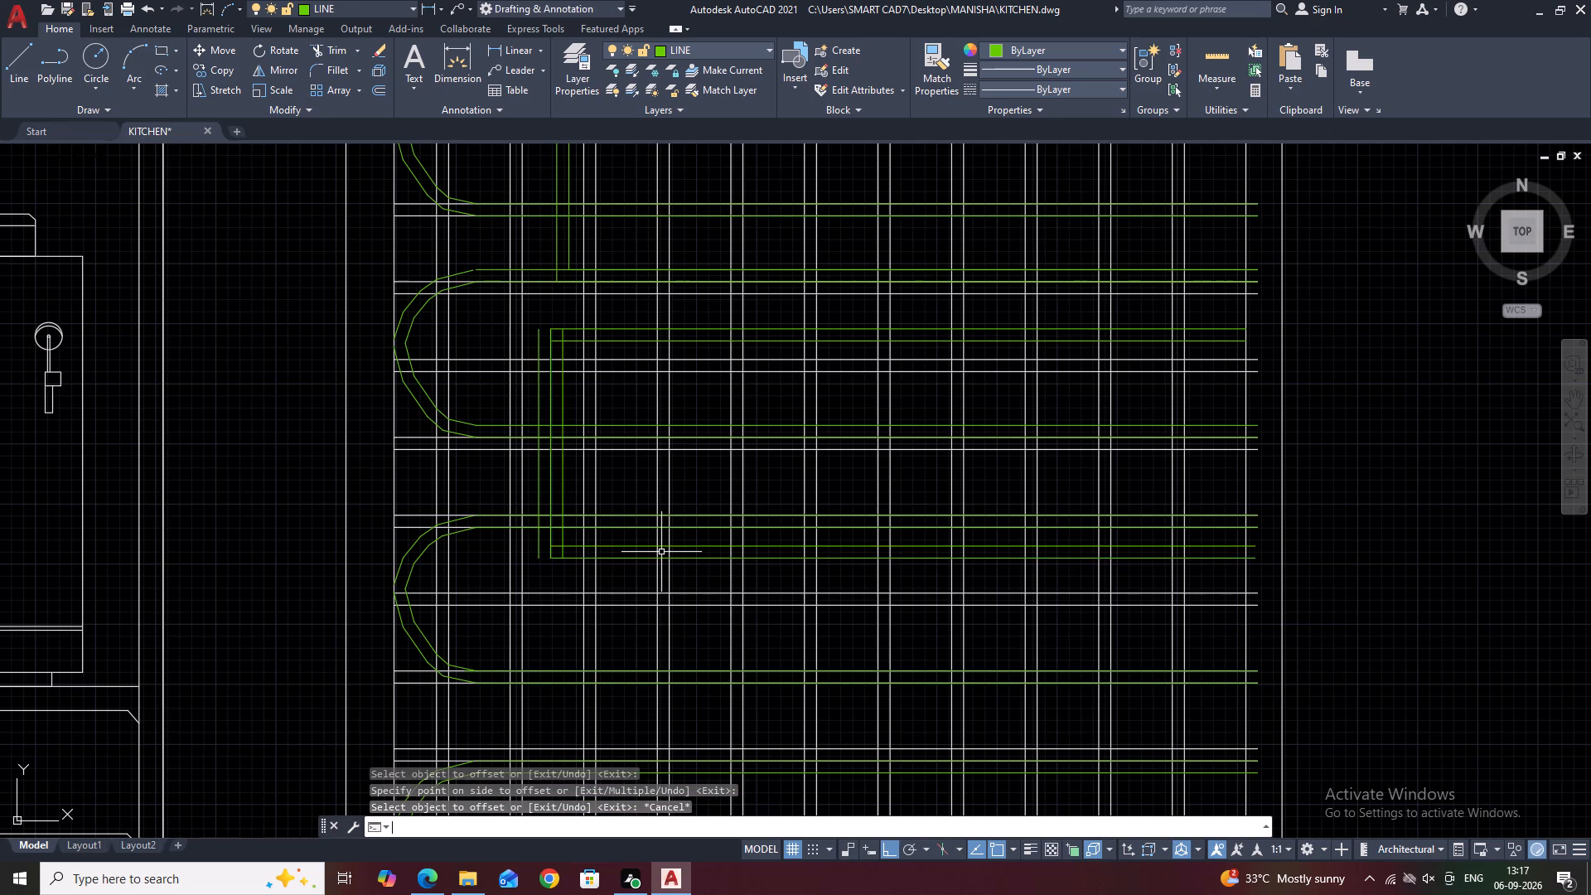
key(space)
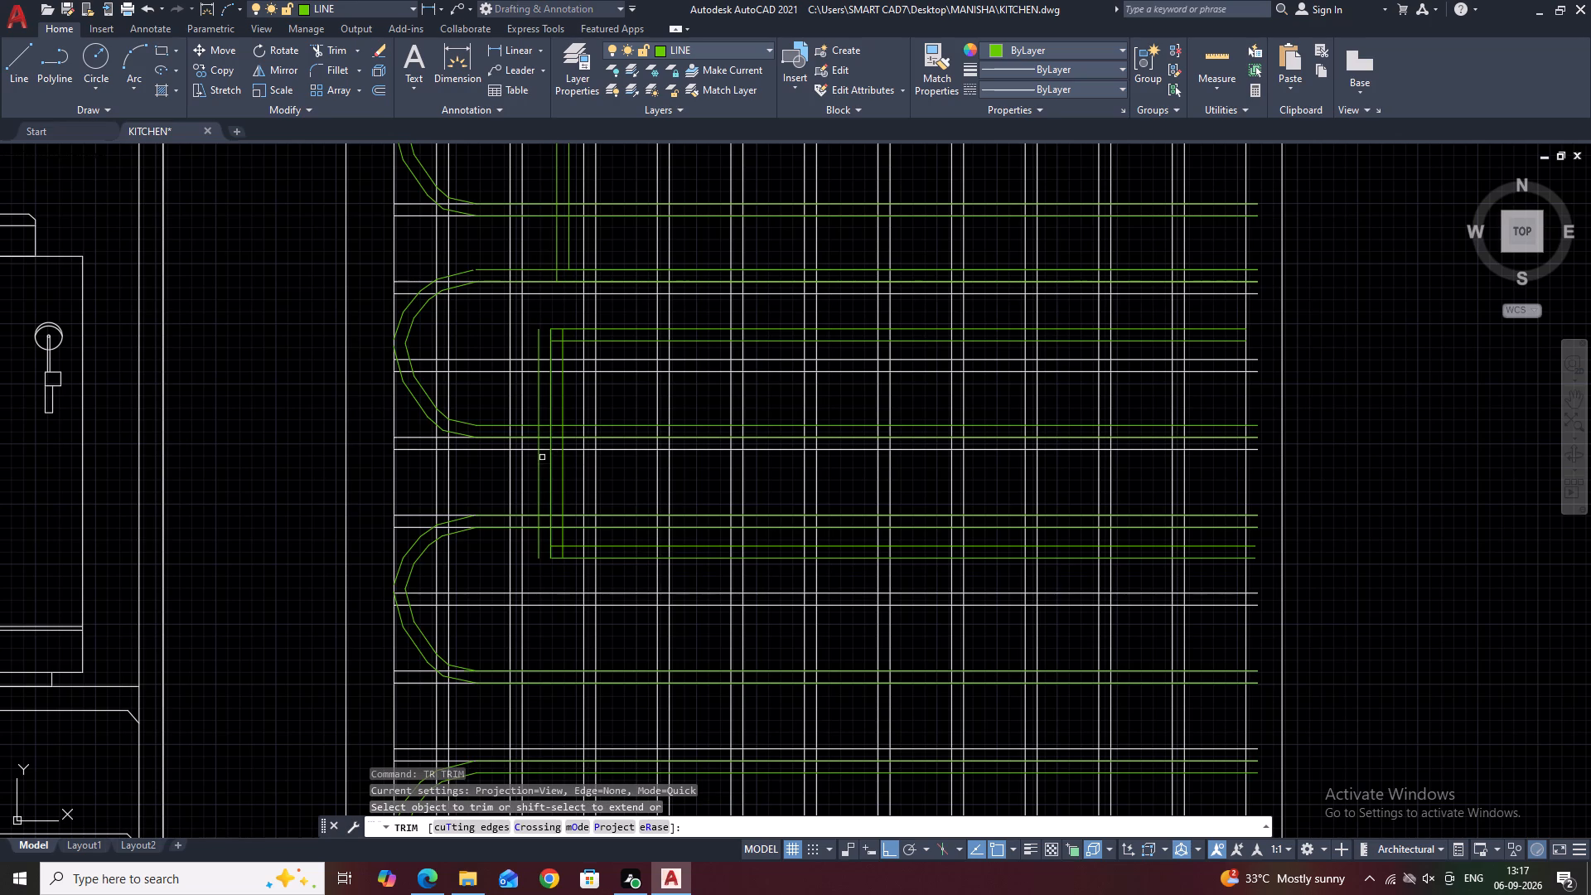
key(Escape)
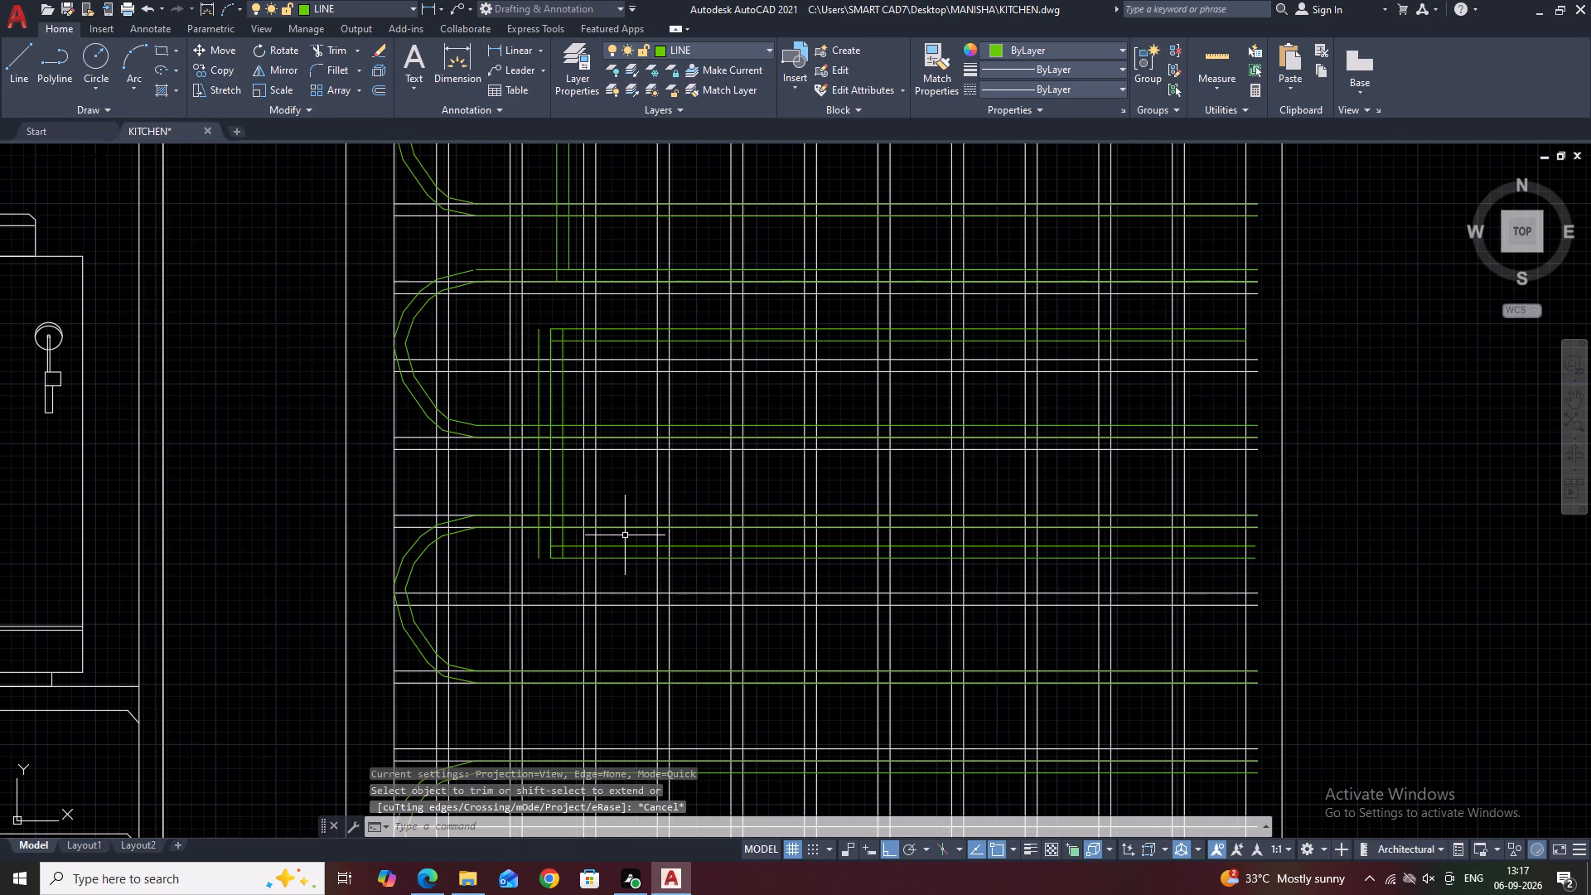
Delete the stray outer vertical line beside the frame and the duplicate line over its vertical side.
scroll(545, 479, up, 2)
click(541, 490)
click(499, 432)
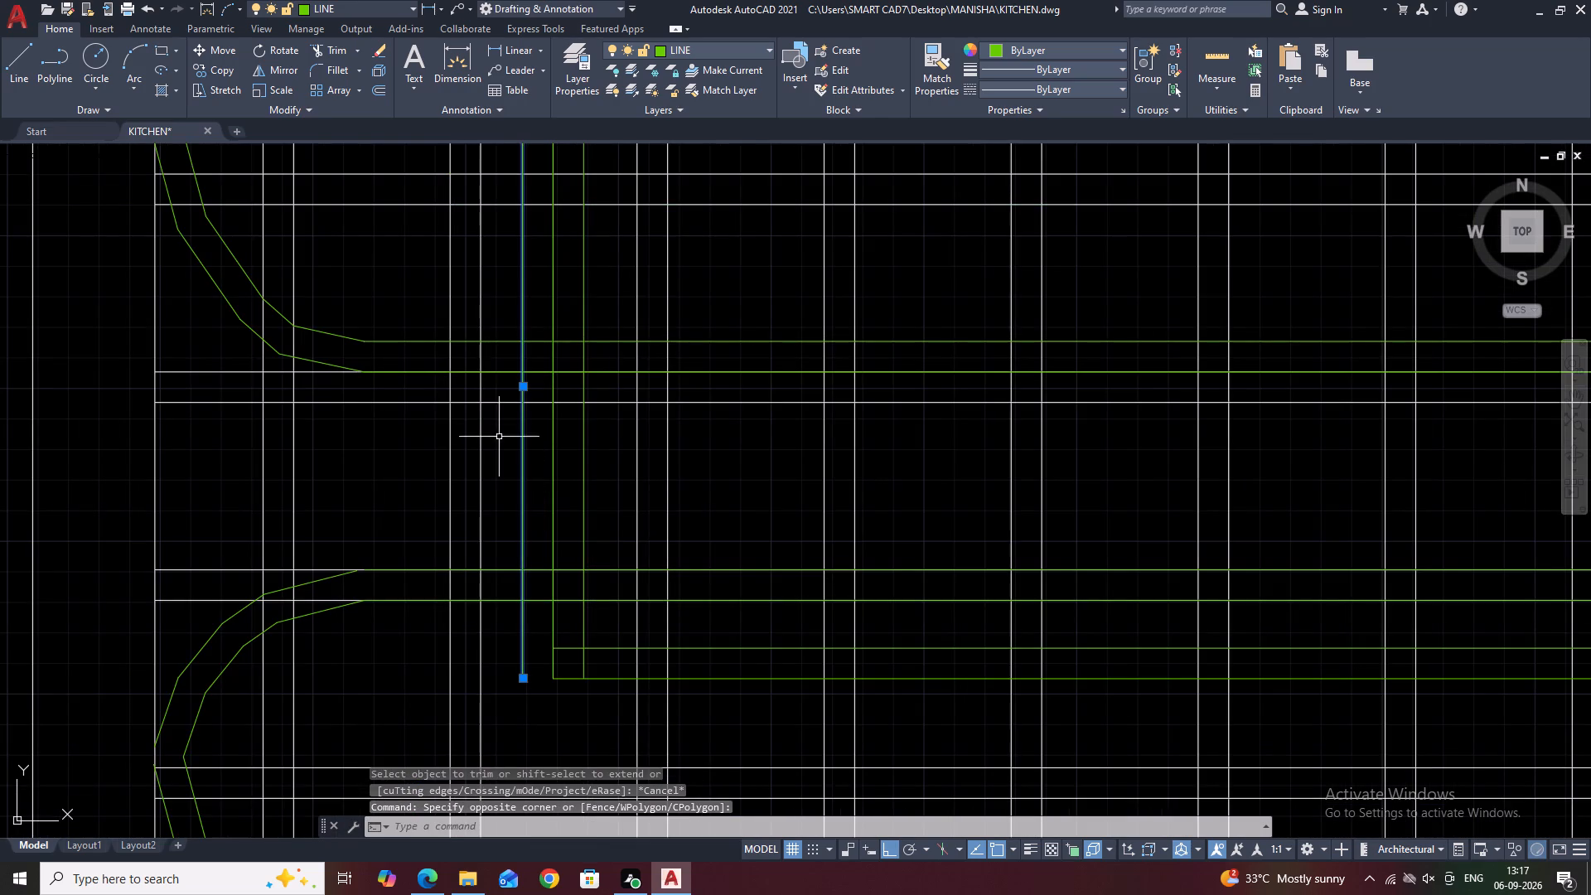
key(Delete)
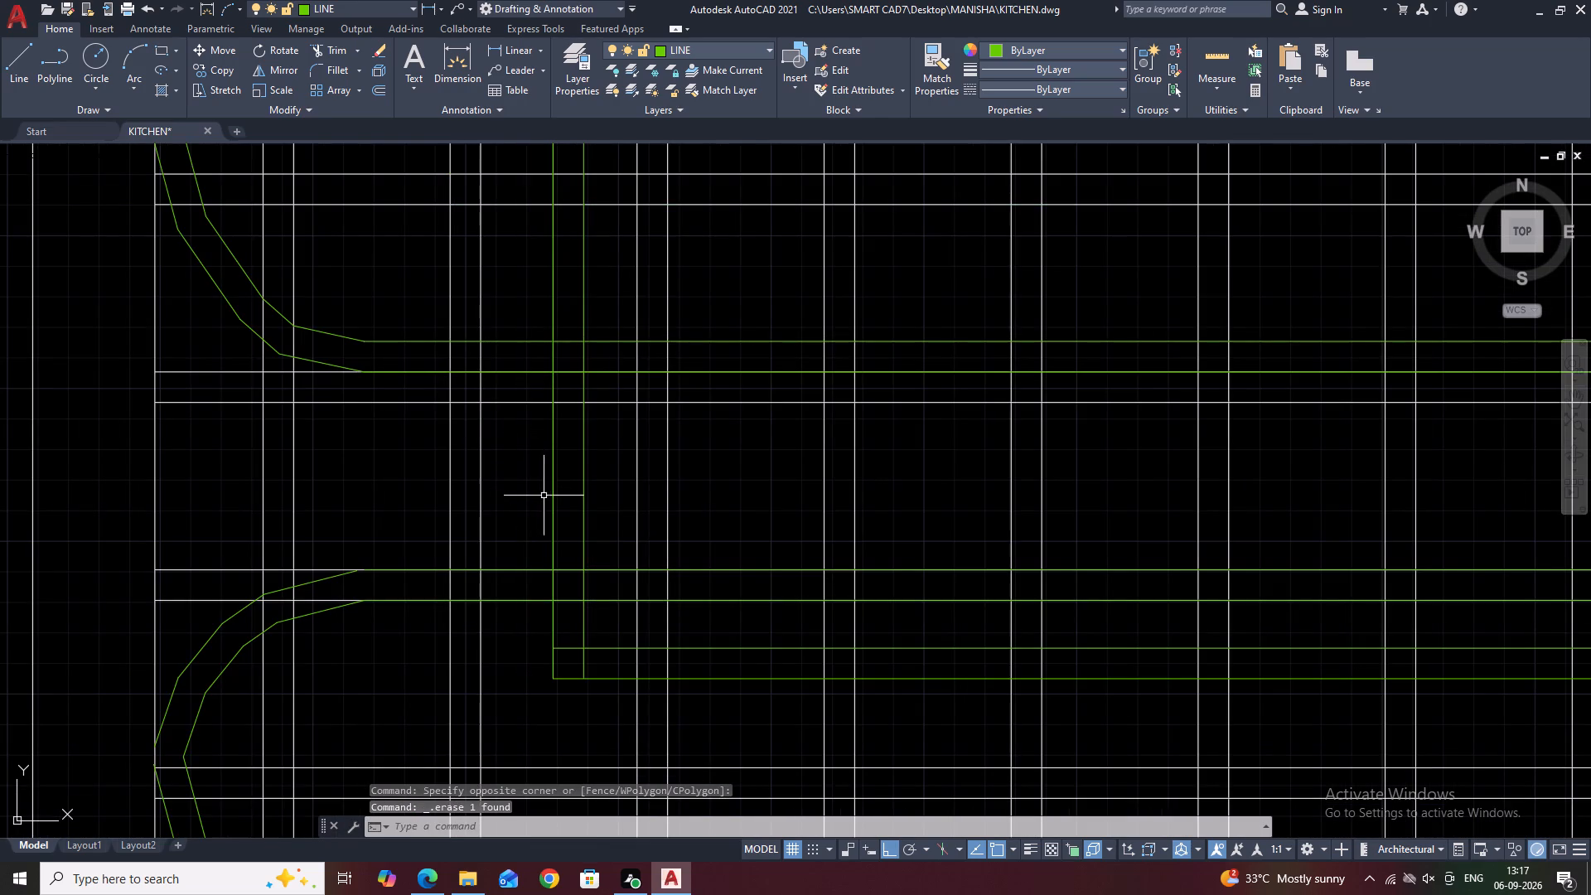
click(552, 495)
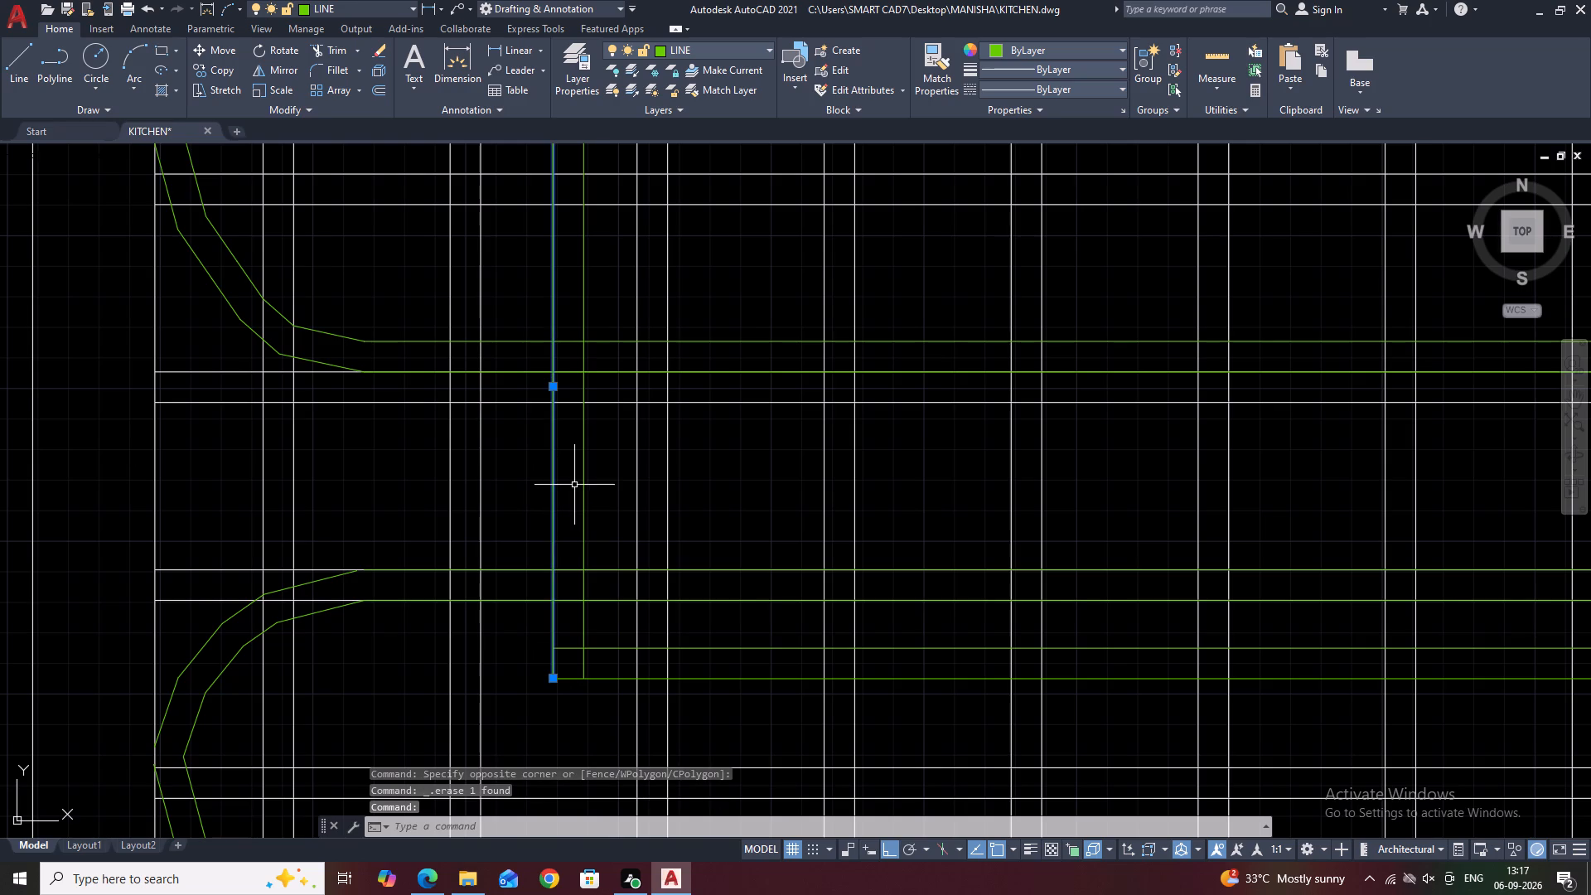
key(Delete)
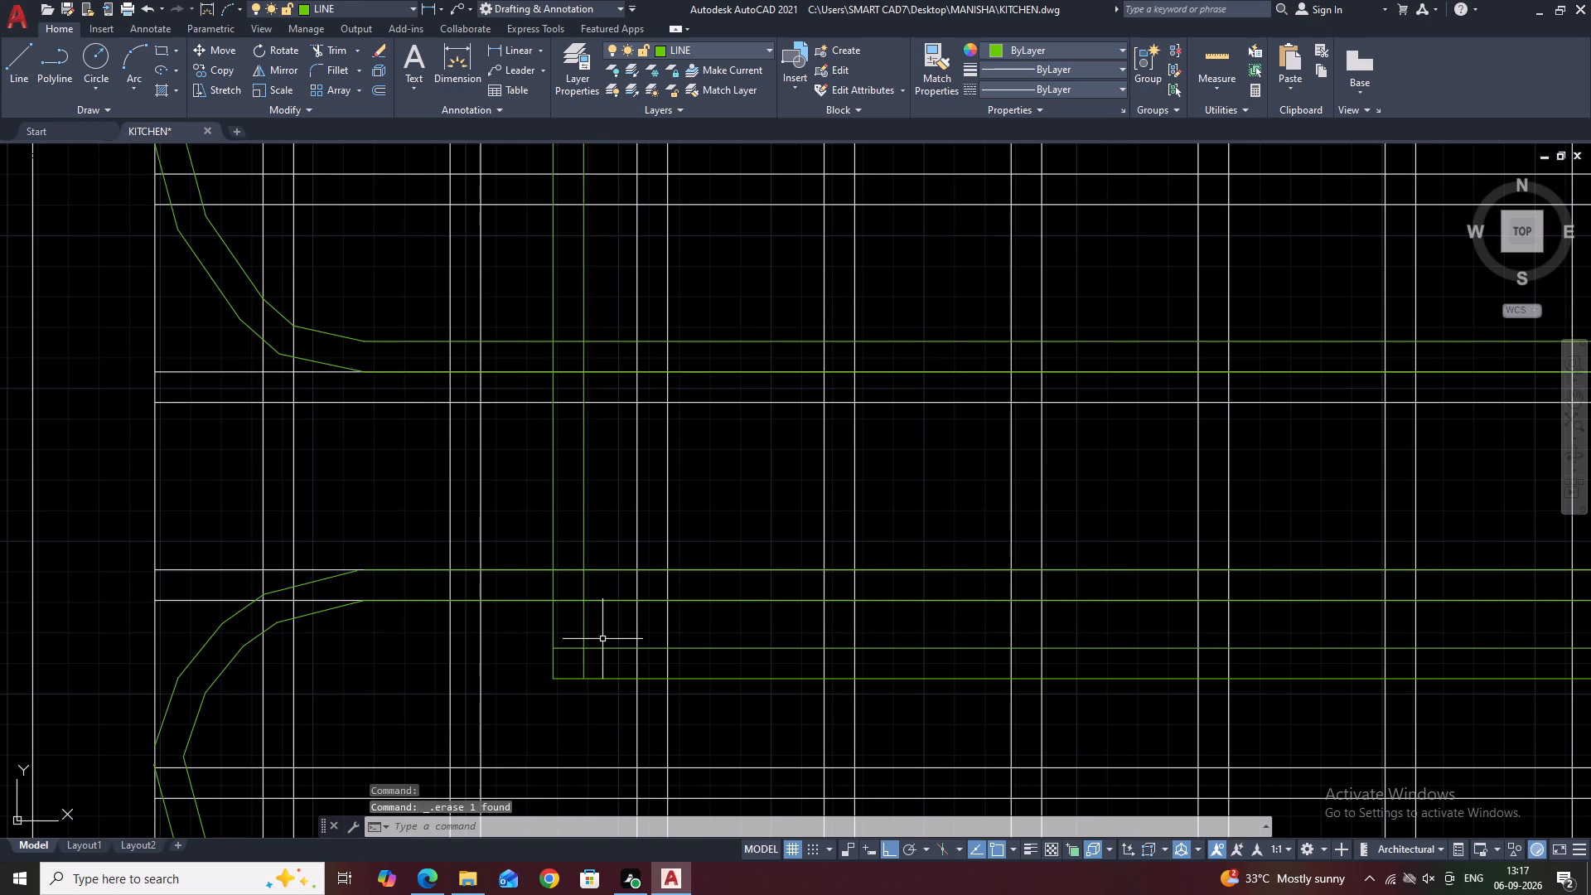
Stretch the right ends of the frame's two upper green lines outward to about the ends of the neighbouring grid bars.
scroll(633, 626, down, 3)
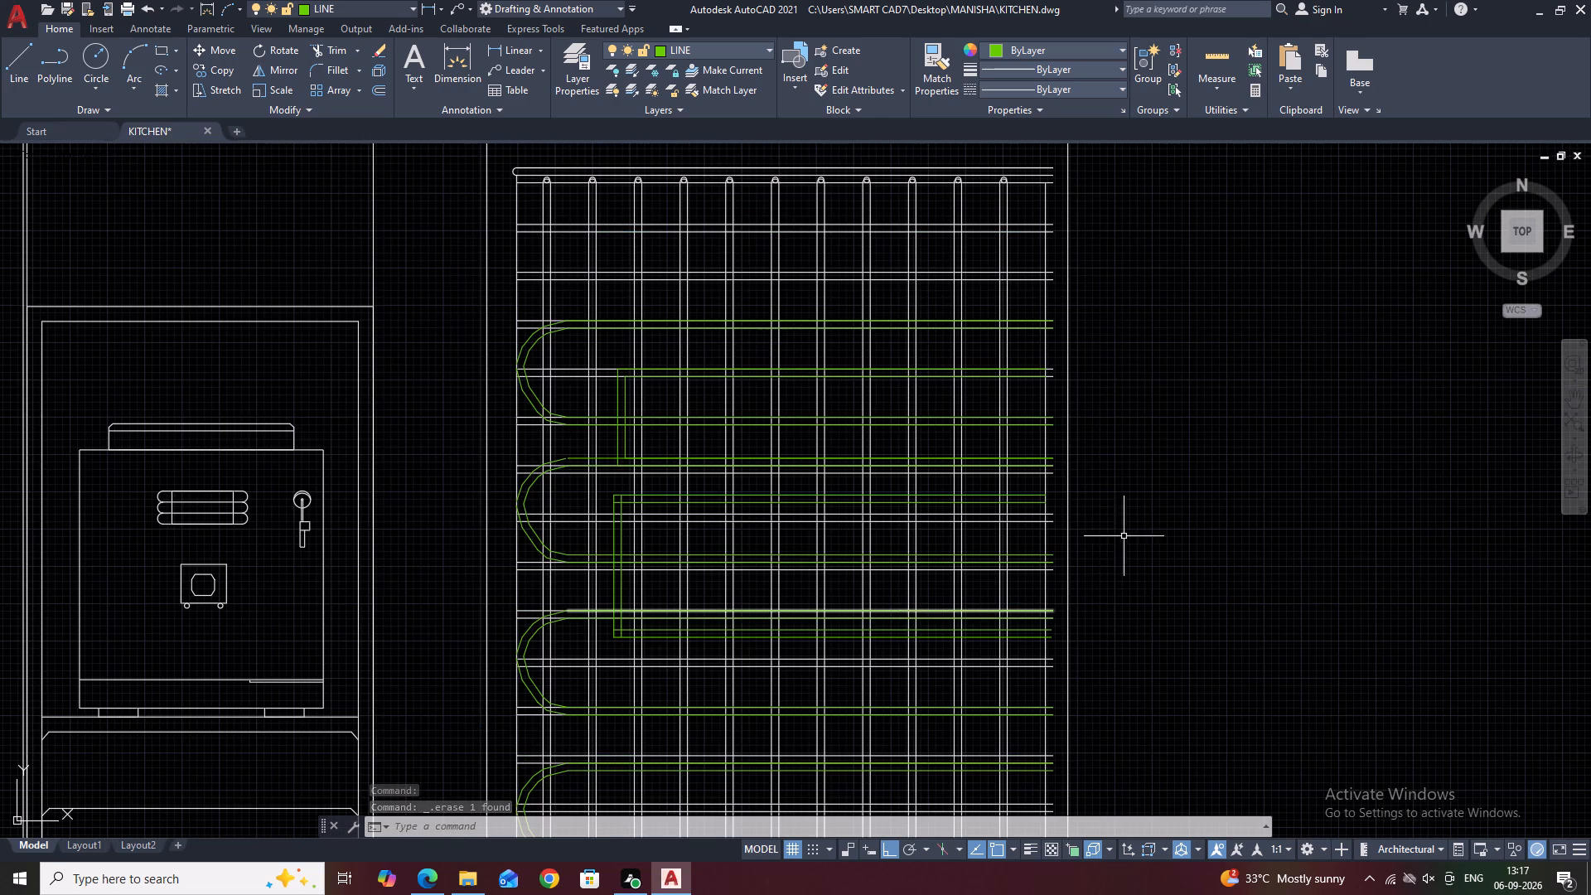
middle_drag(1003, 515, 1102, 489)
scroll(1101, 457, up, 2)
middle_drag(1155, 504, 1066, 504)
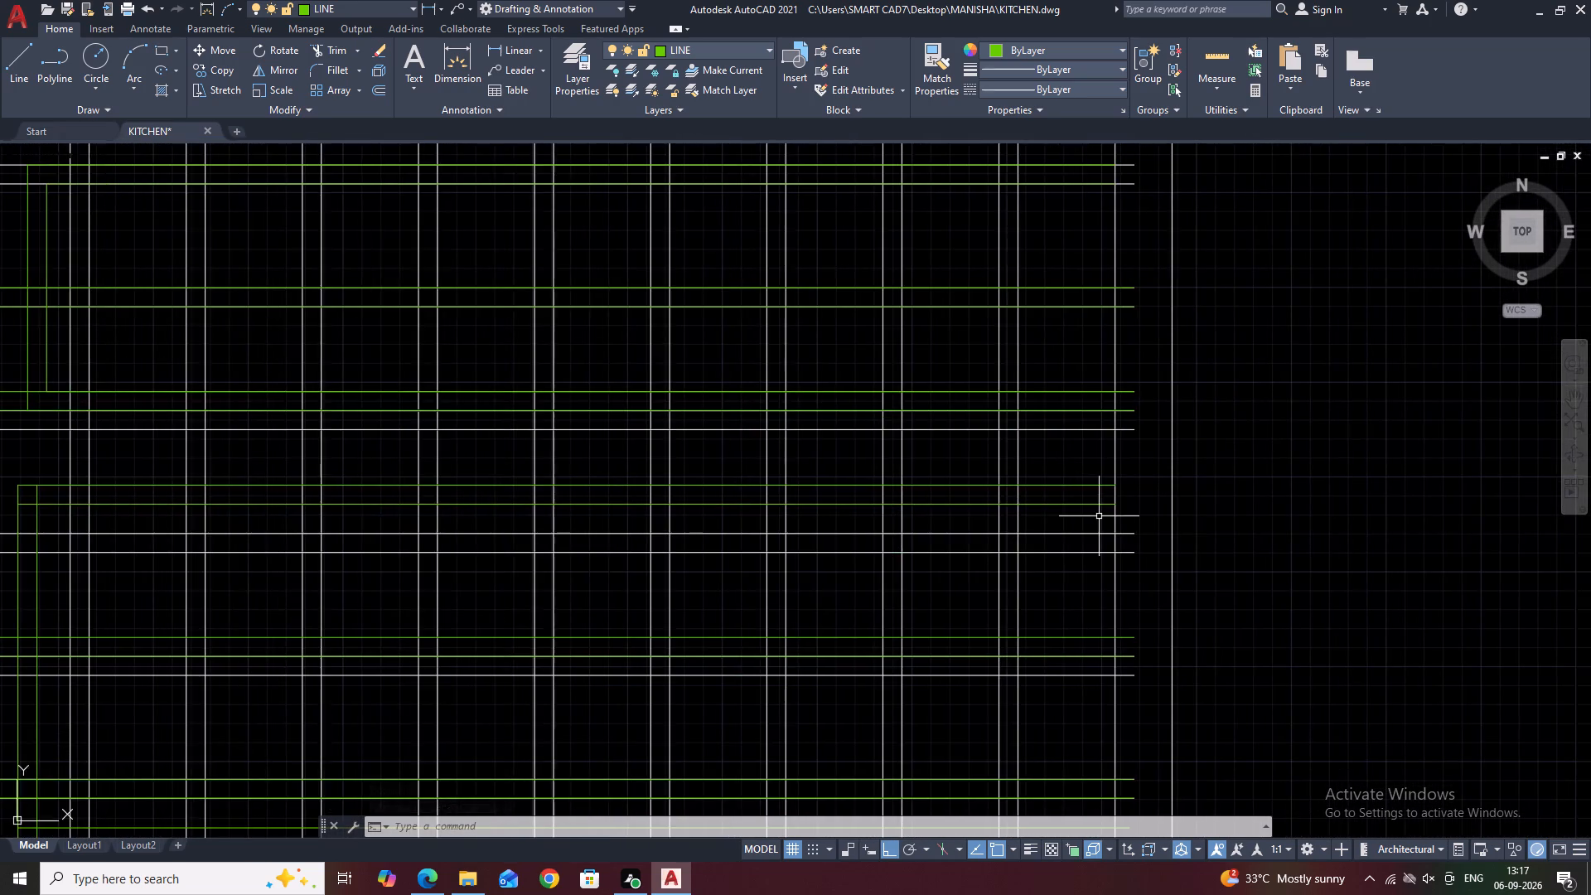
scroll(1099, 516, up, 2)
middle_drag(1111, 472, 1107, 497)
drag(1090, 547, 1066, 490)
click(1038, 418)
middle_drag(1218, 526, 1091, 550)
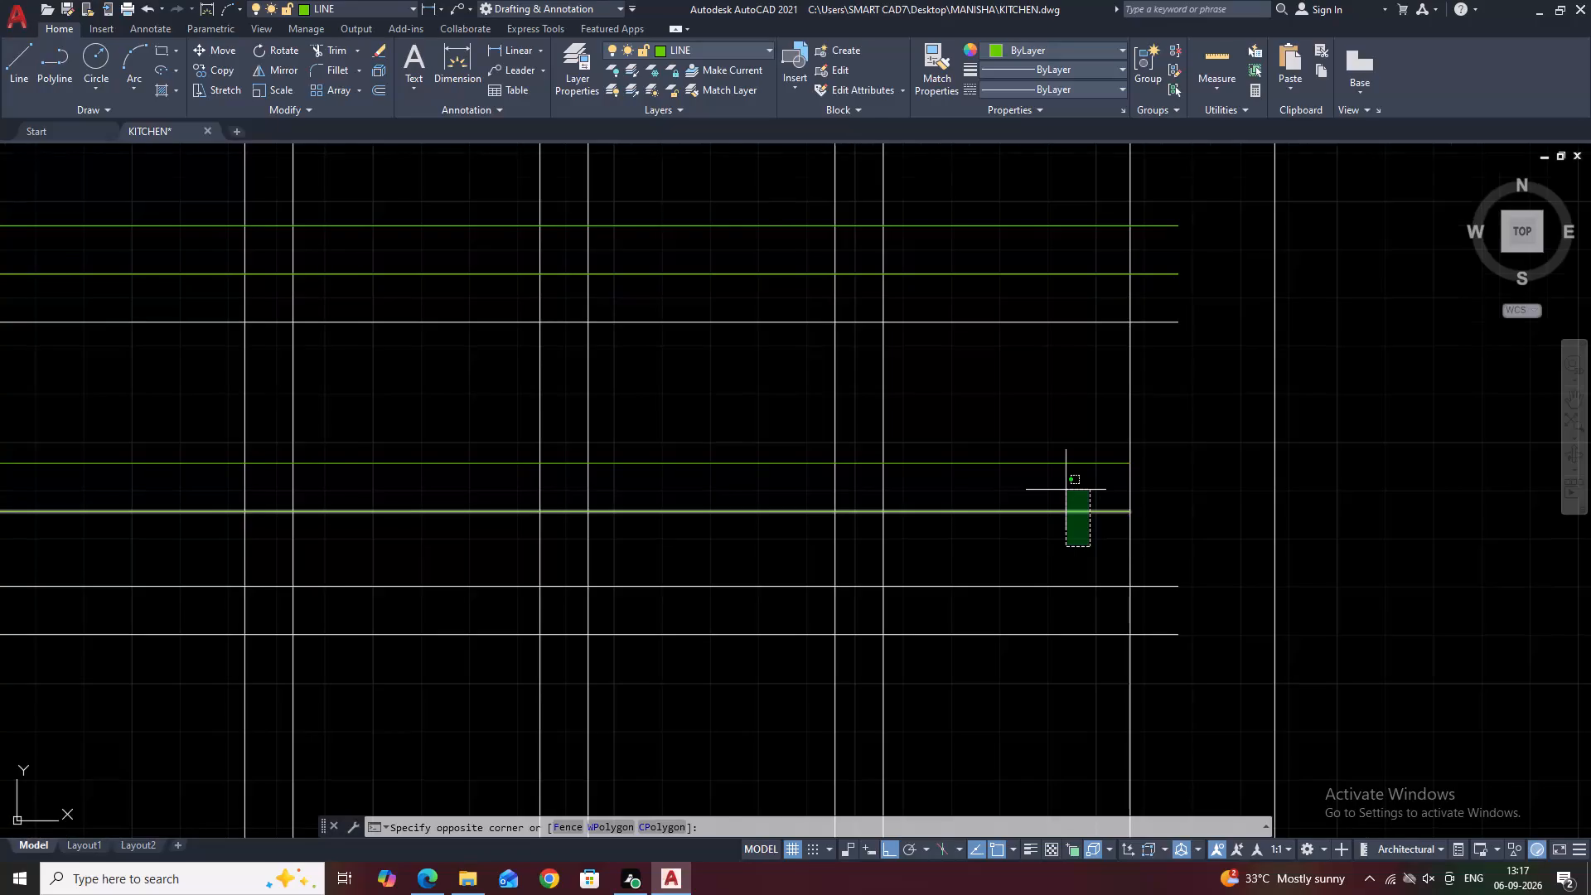
click(1004, 483)
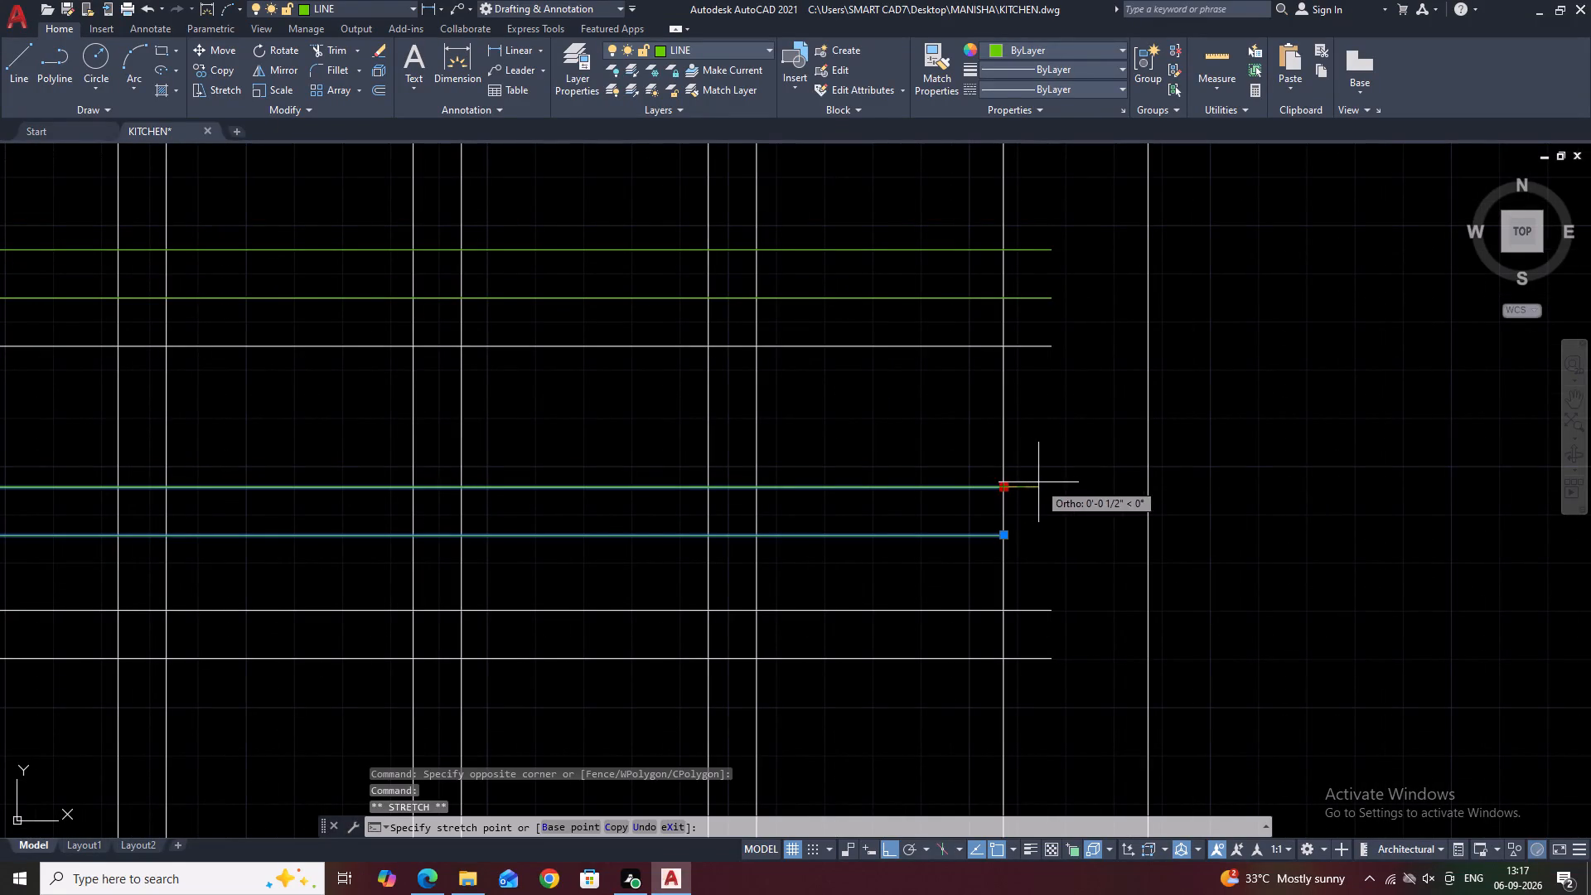
click(1045, 486)
click(1003, 532)
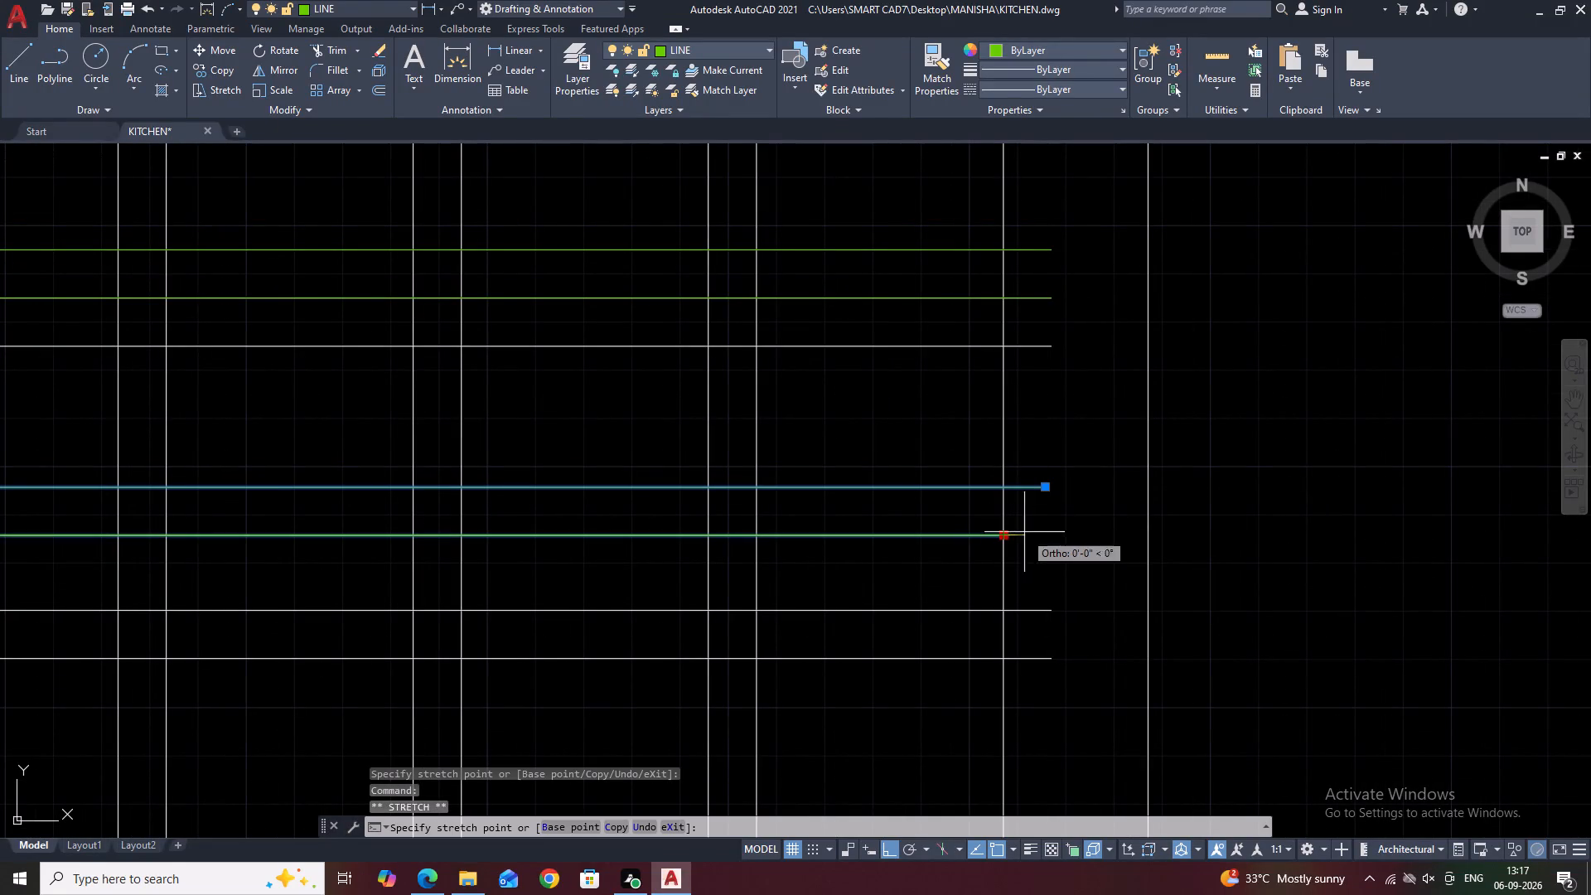
click(1046, 536)
scroll(1028, 453, down, 2)
middle_drag(1110, 532, 1091, 400)
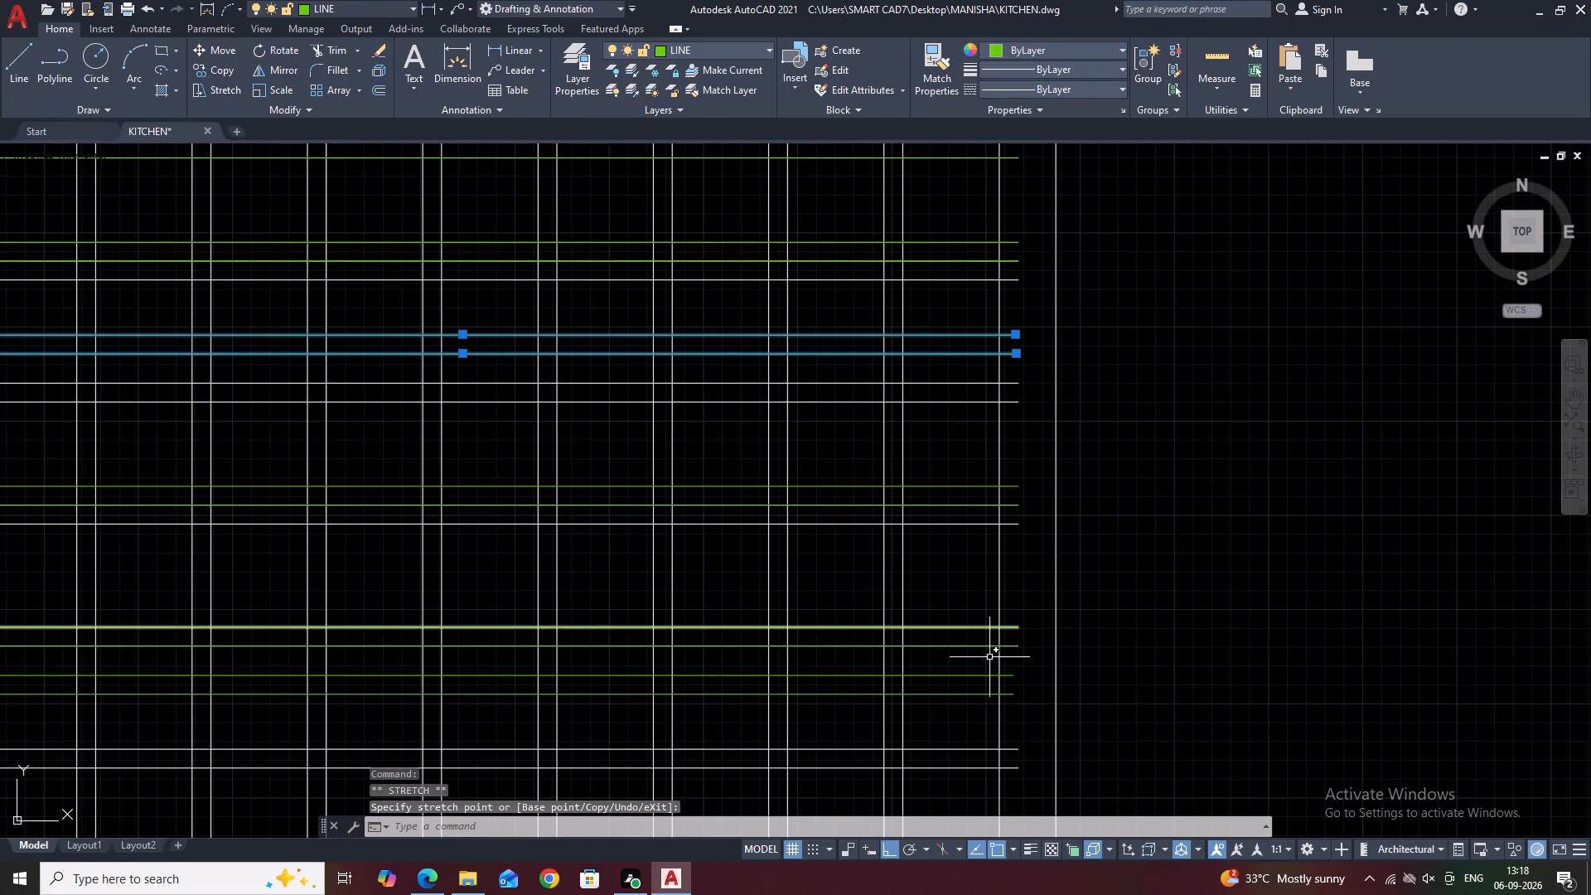
middle_drag(1040, 650, 1129, 570)
key(Escape)
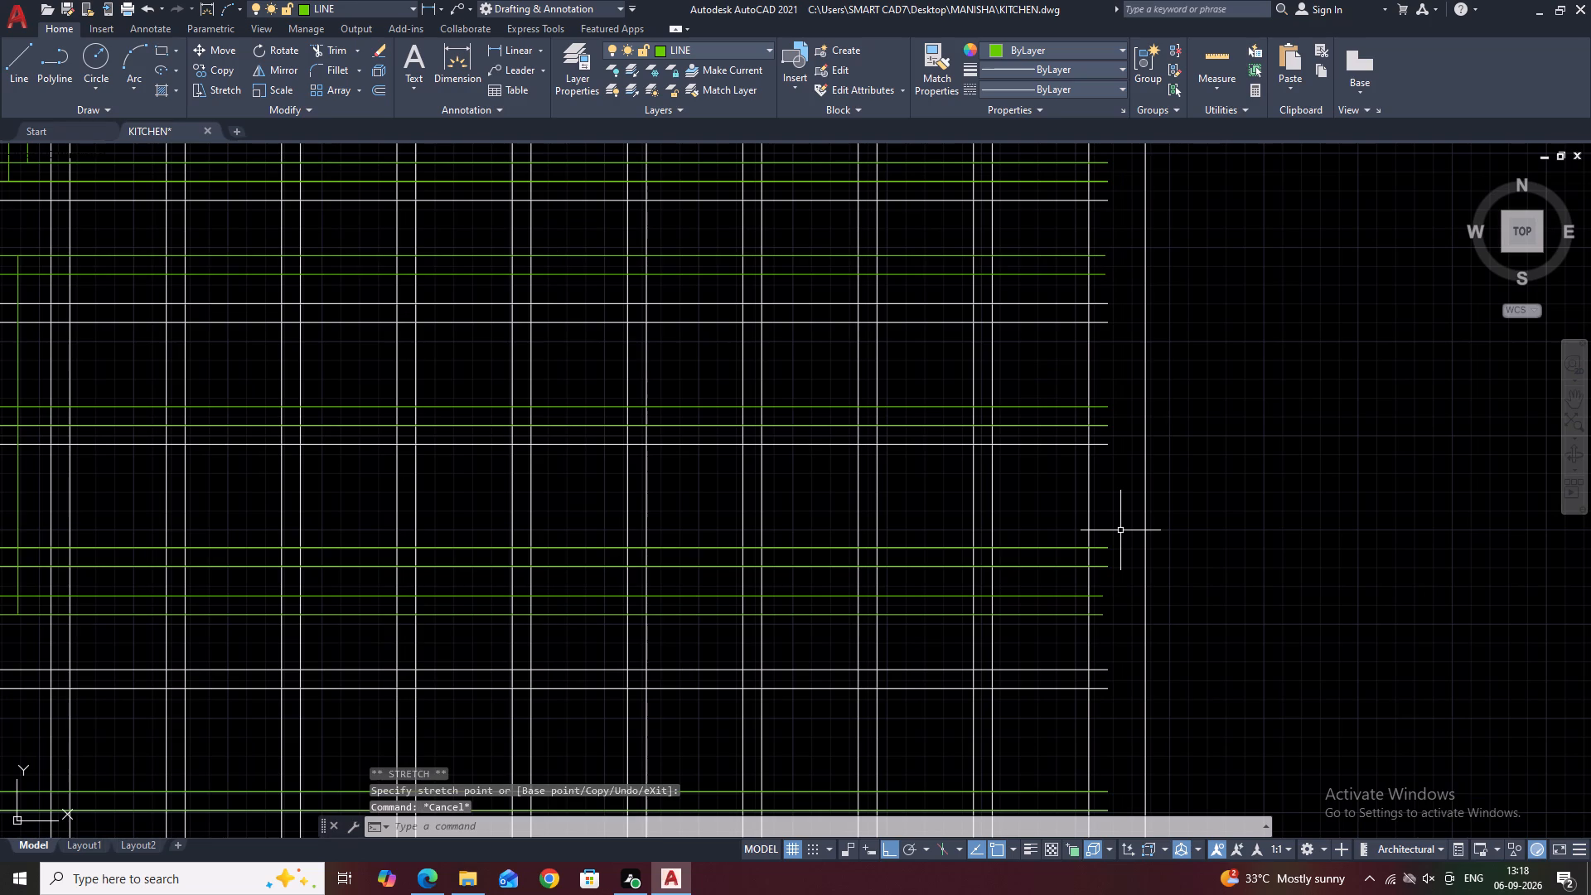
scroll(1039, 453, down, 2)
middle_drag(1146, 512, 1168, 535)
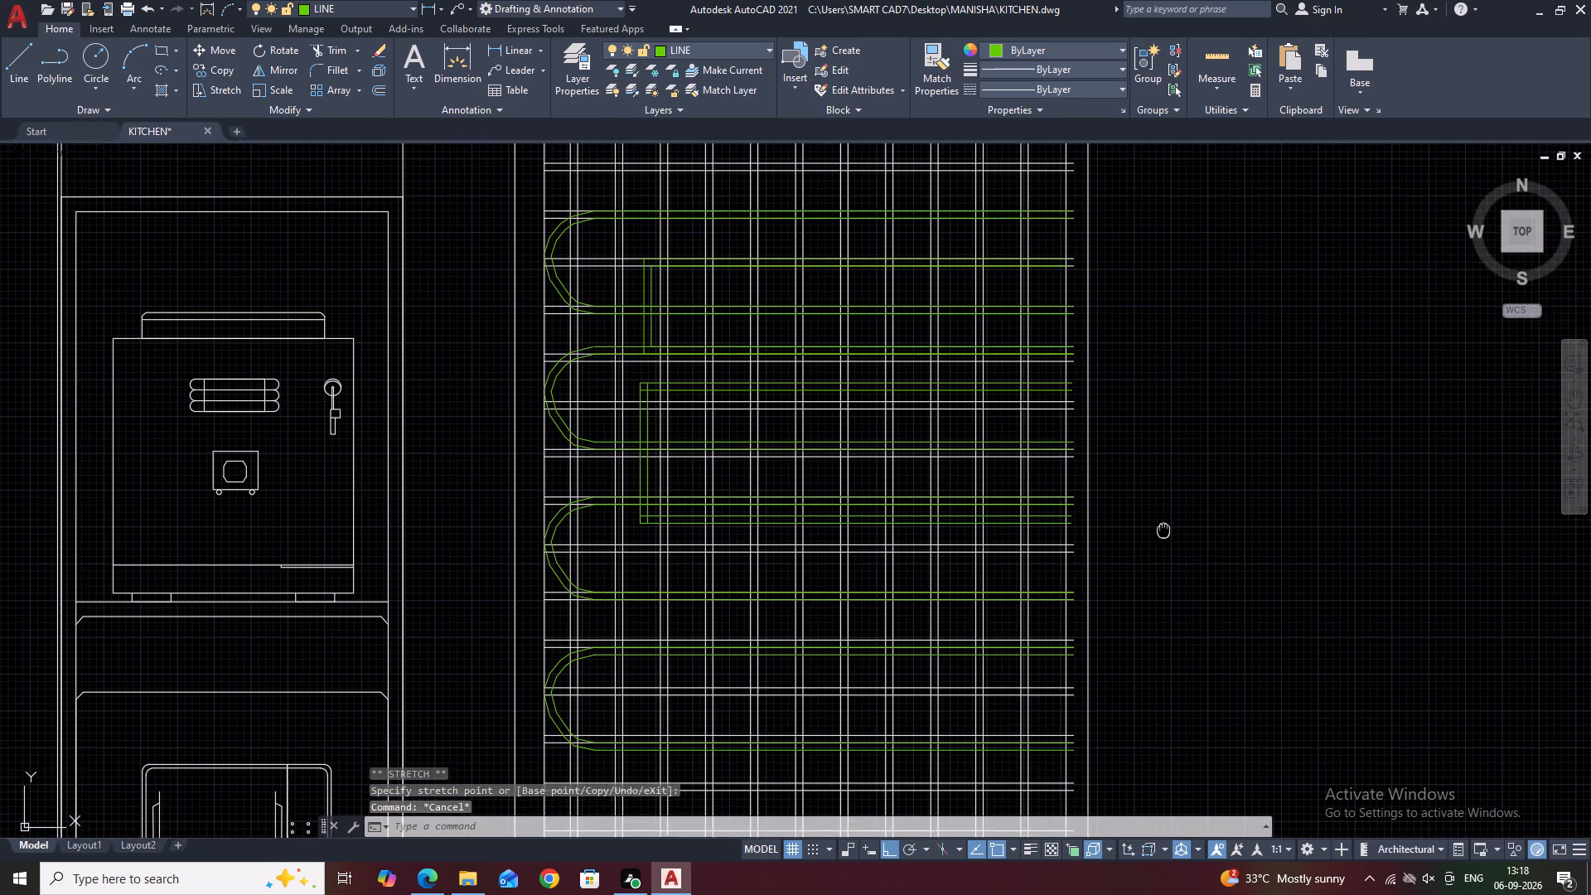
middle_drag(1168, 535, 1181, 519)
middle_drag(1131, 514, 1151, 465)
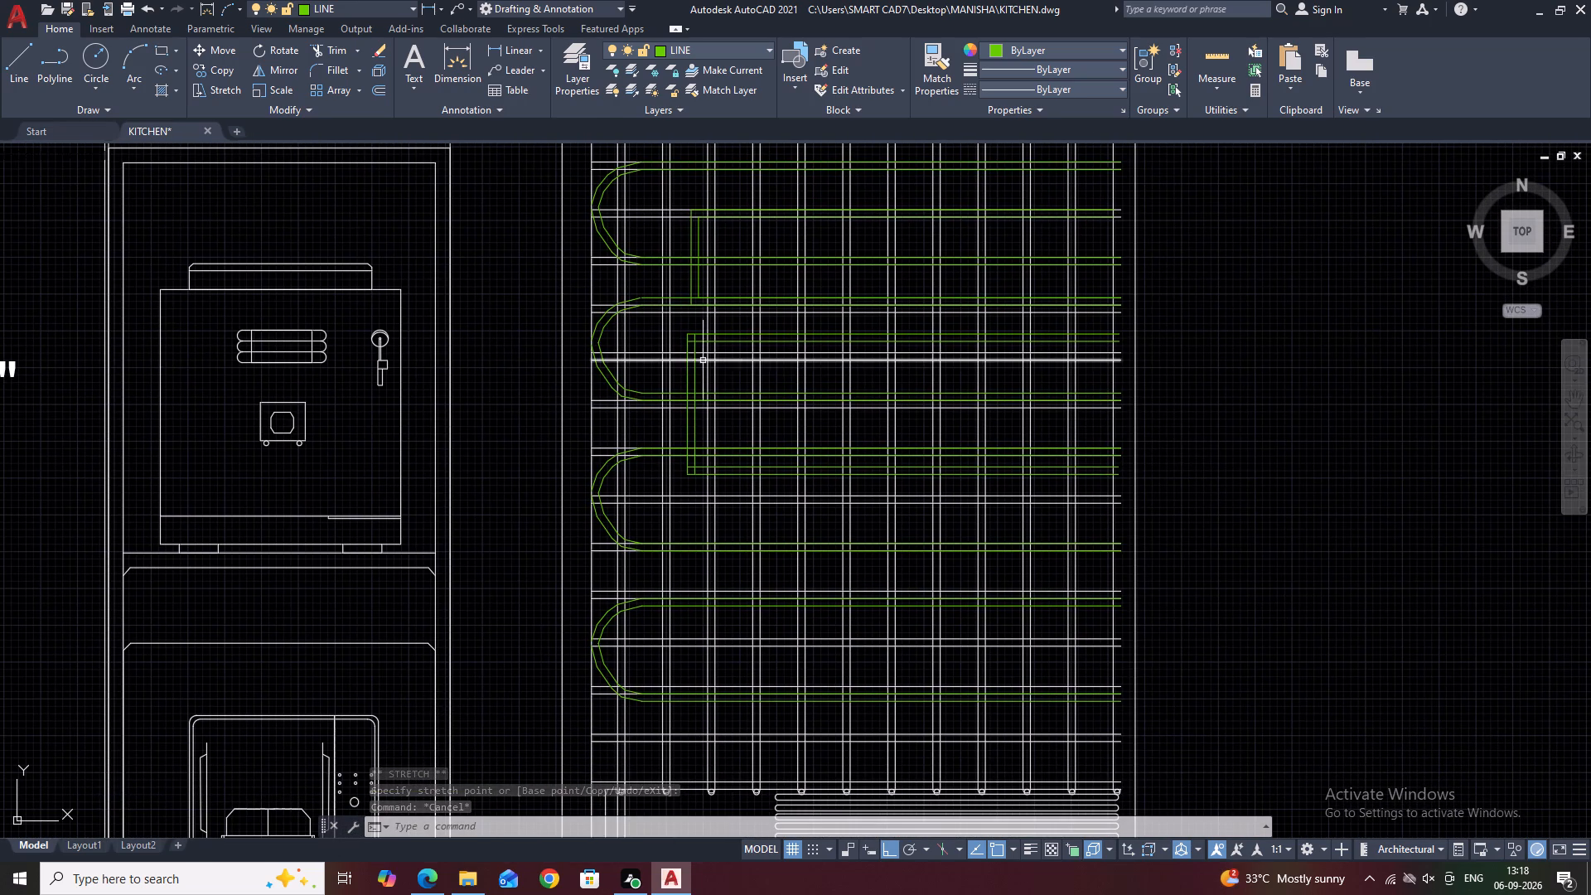
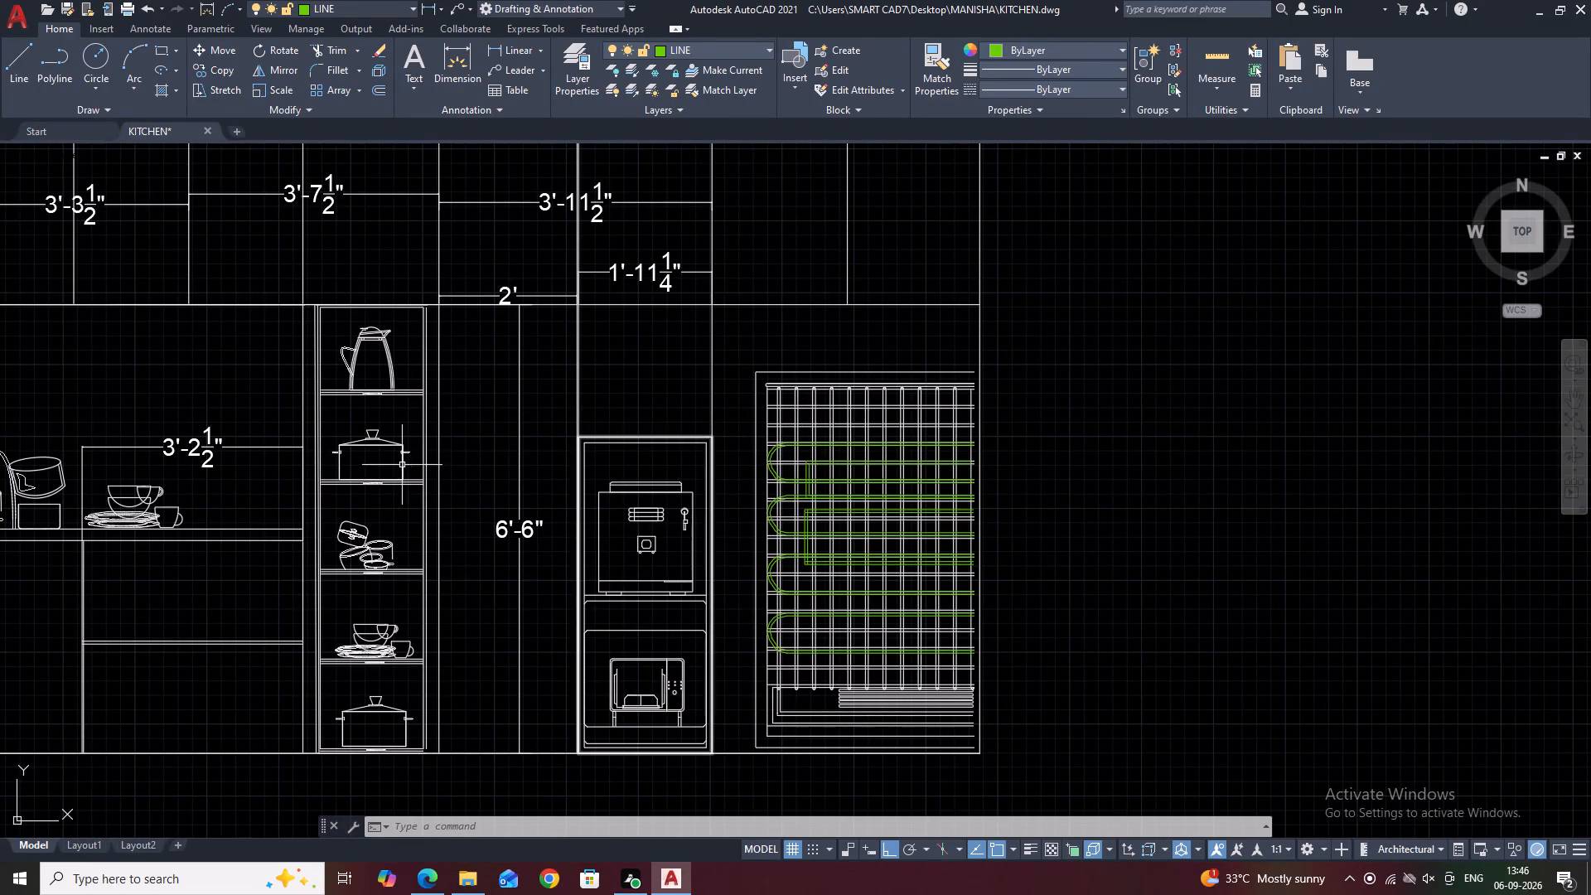
Look over the kitchen elevation, including the overhead cabinets, tall shelf unit, appliance column and wire rack.
middle_drag(506, 506, 693, 530)
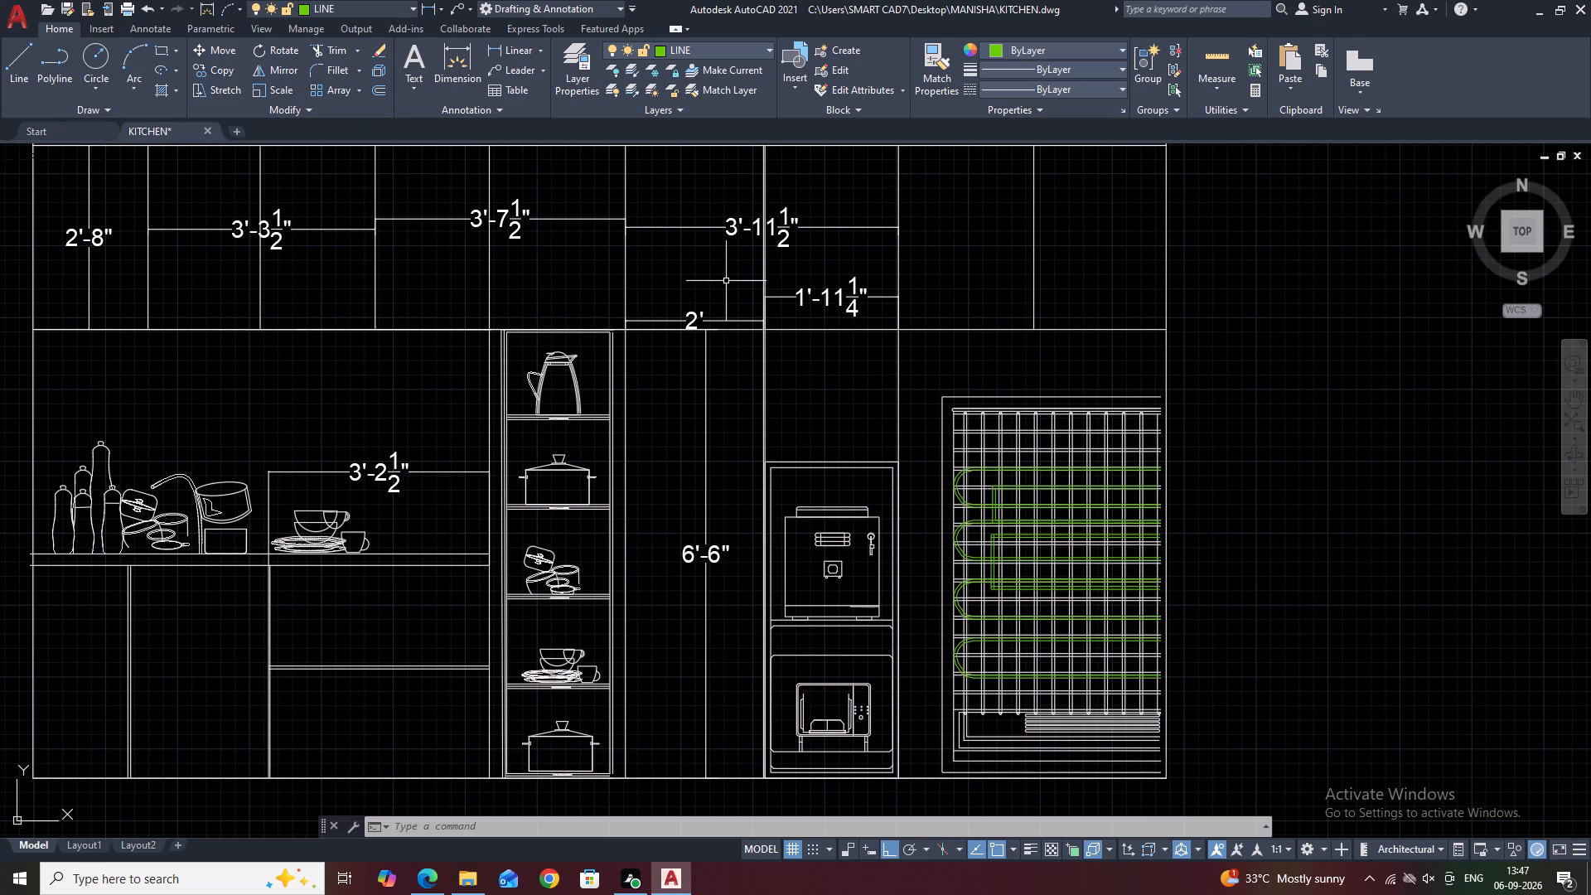
middle_drag(752, 328, 656, 482)
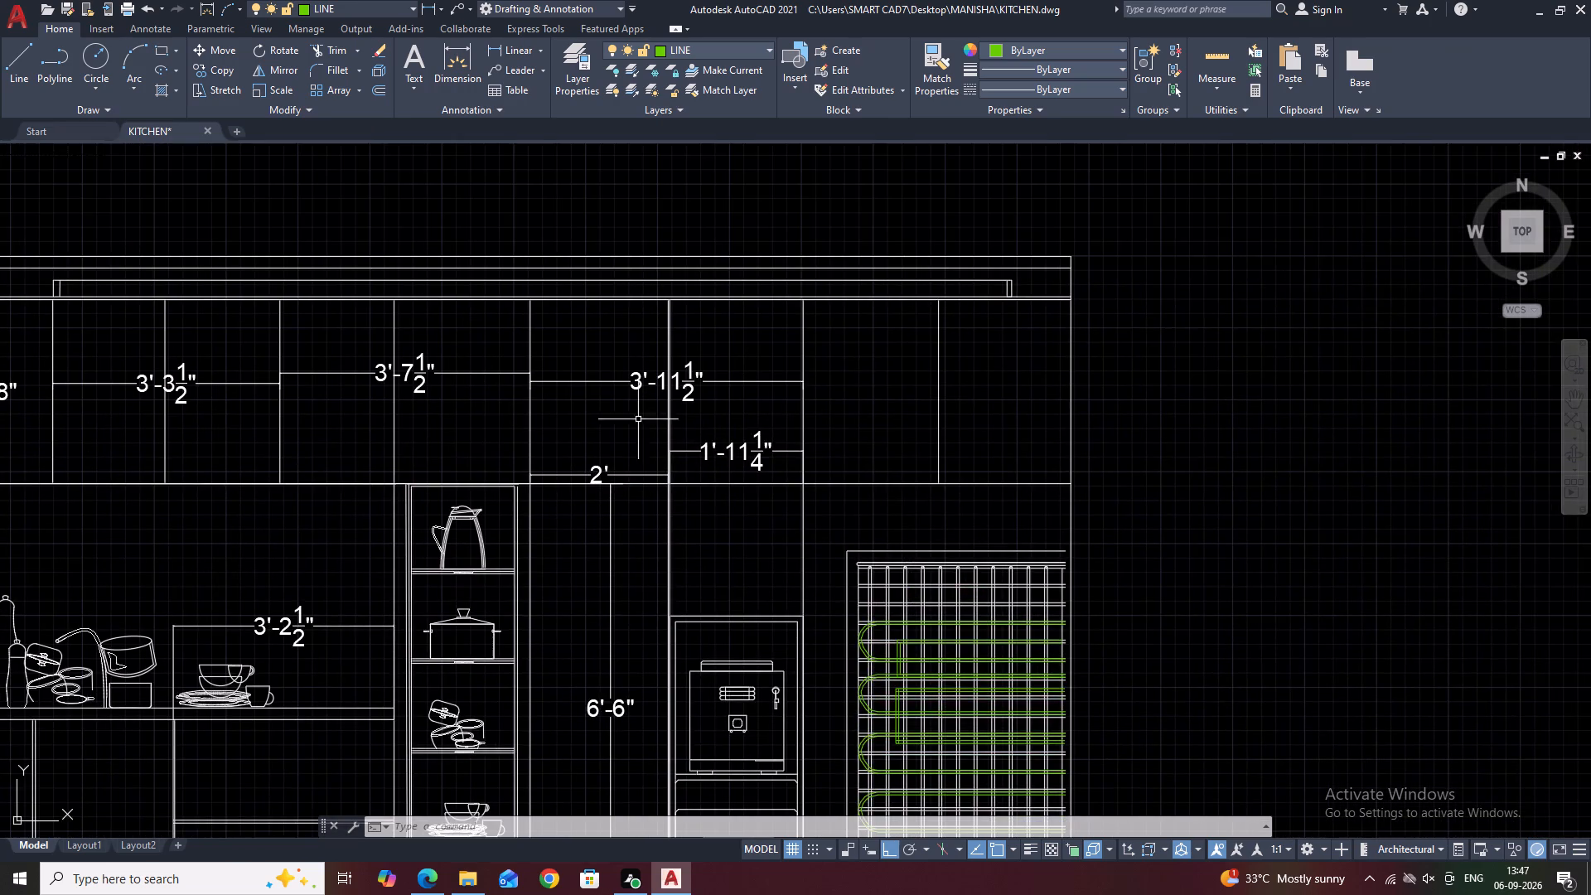
middle_drag(495, 451, 544, 467)
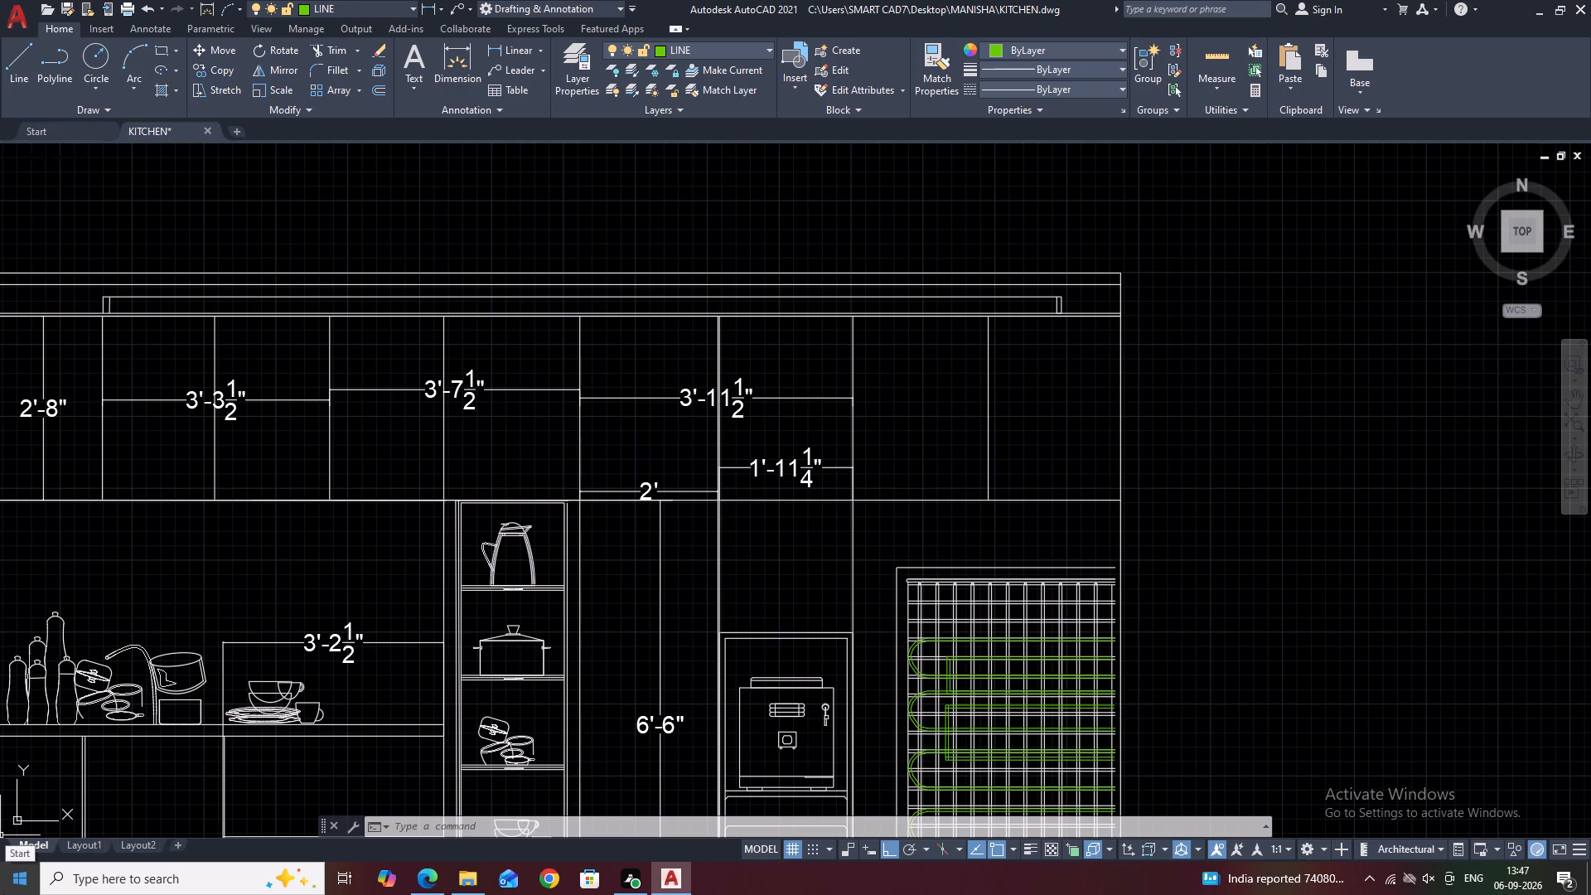
scroll(0, 894, down, 1)
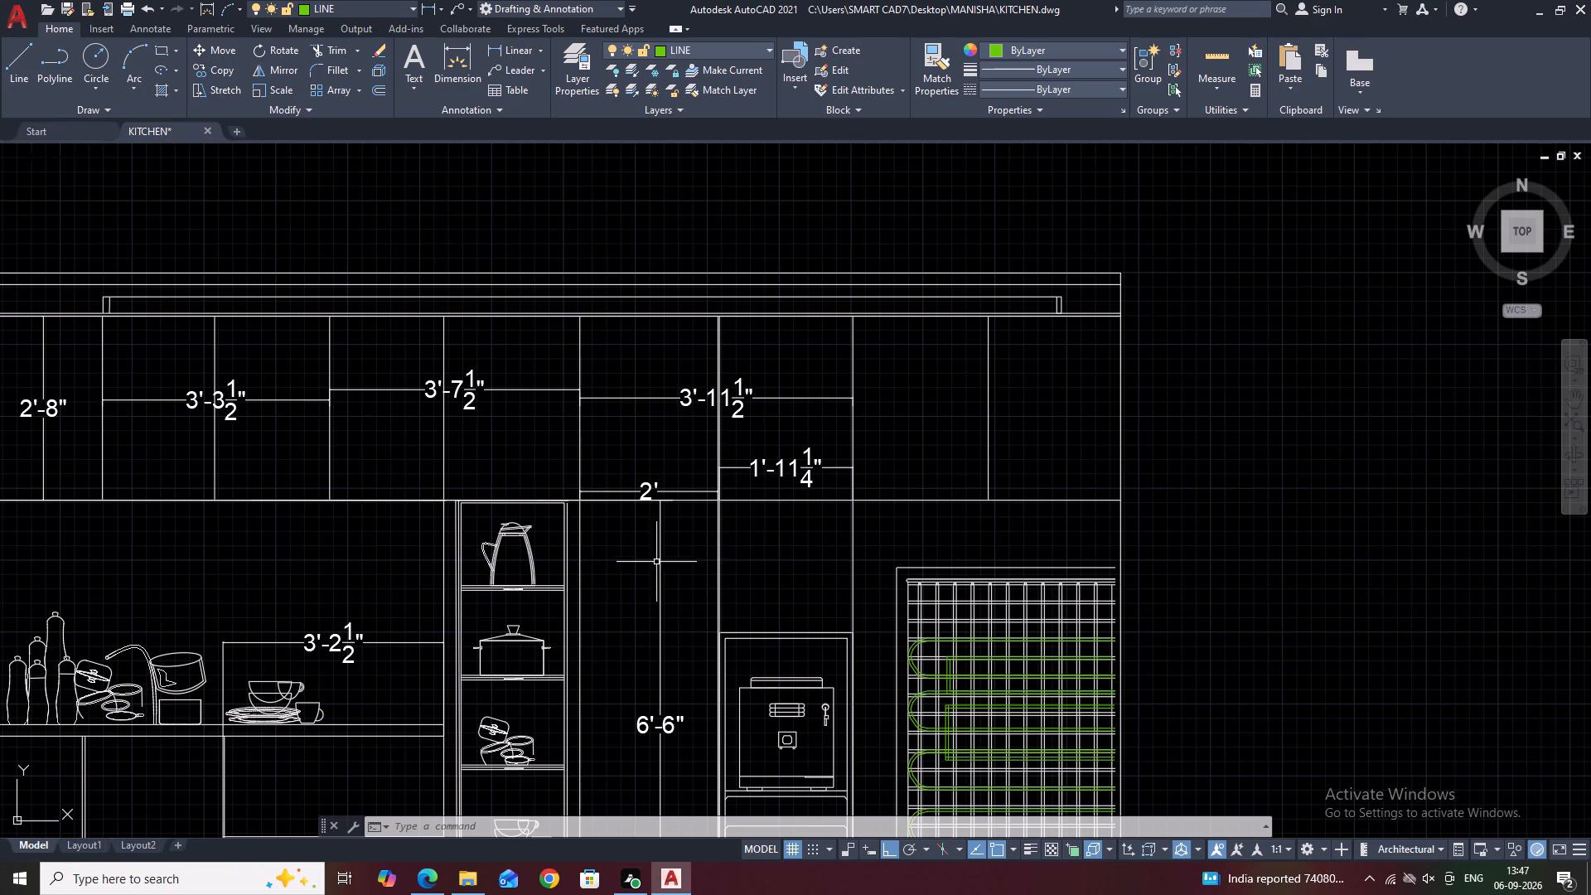
scroll(645, 484, down, 2)
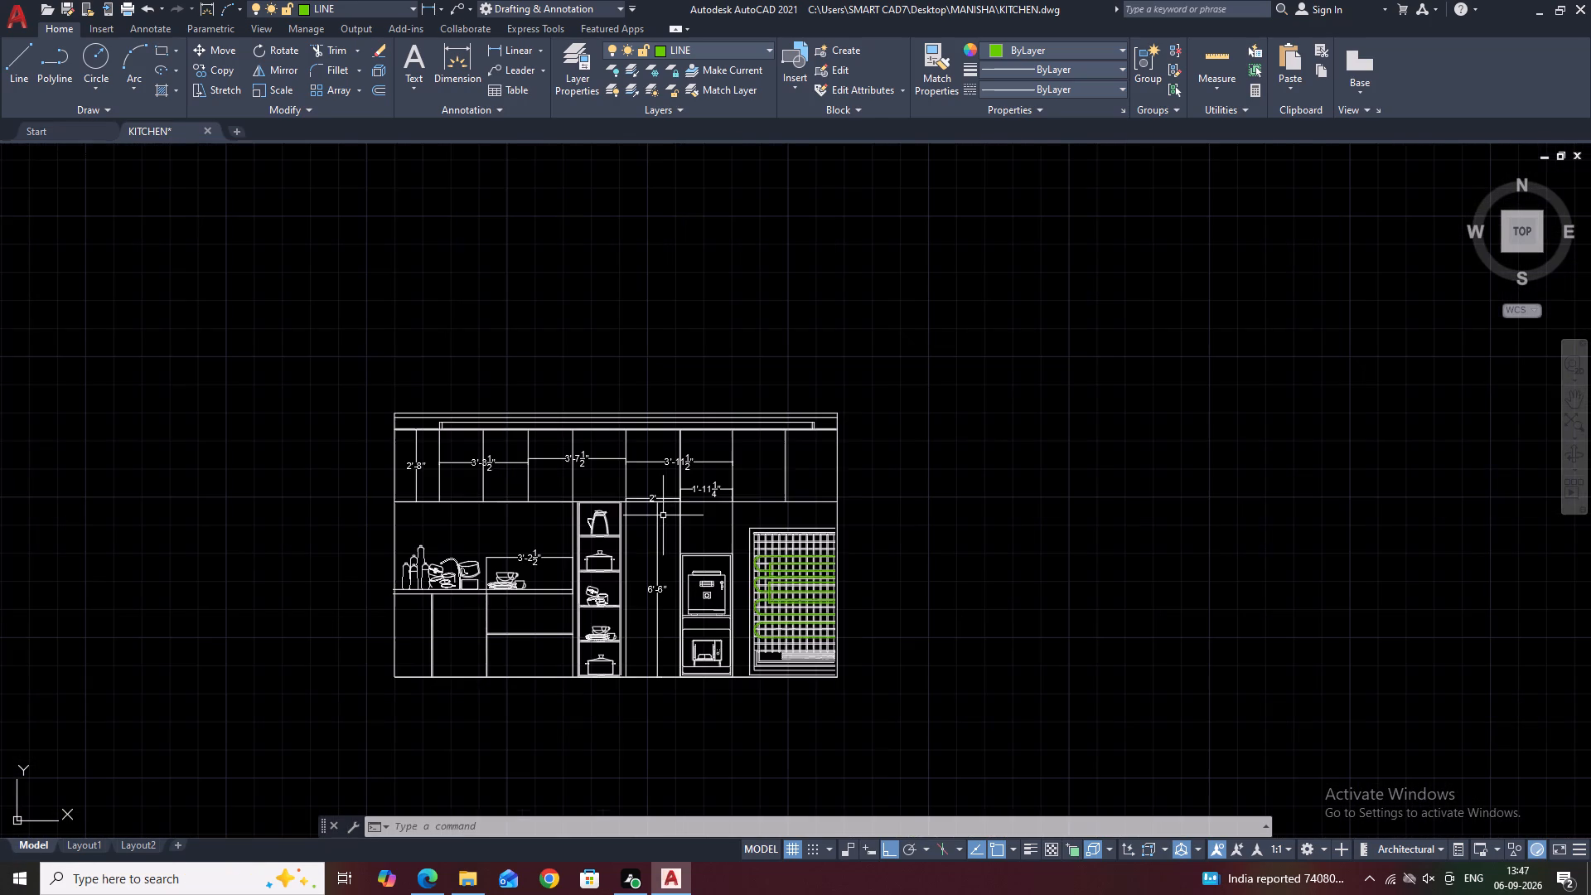
middle_drag(748, 562, 790, 518)
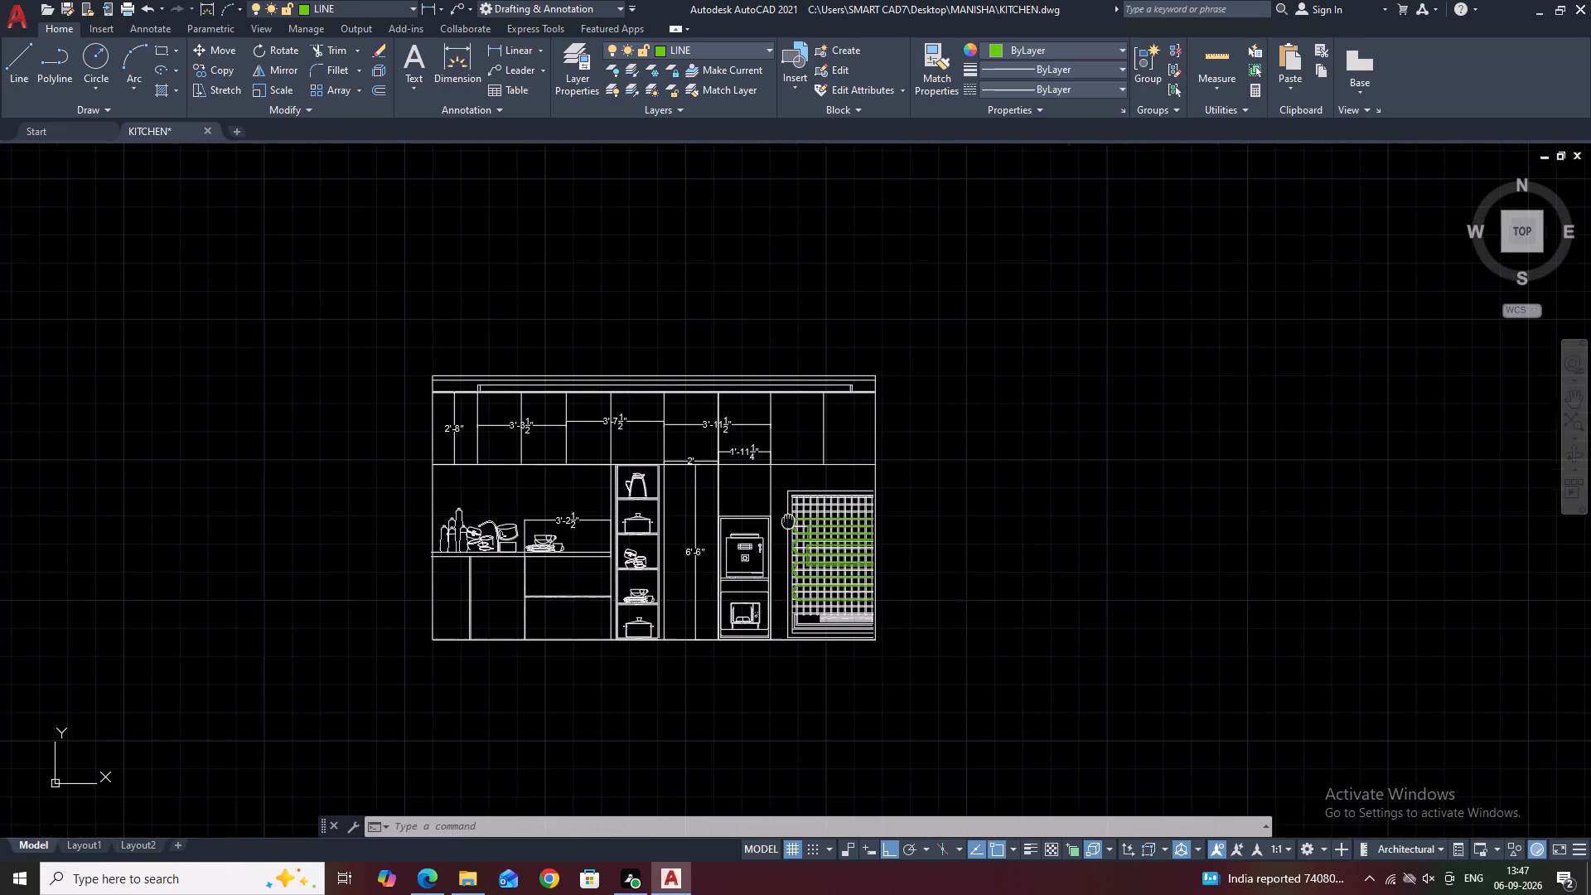
middle_drag(790, 518, 790, 517)
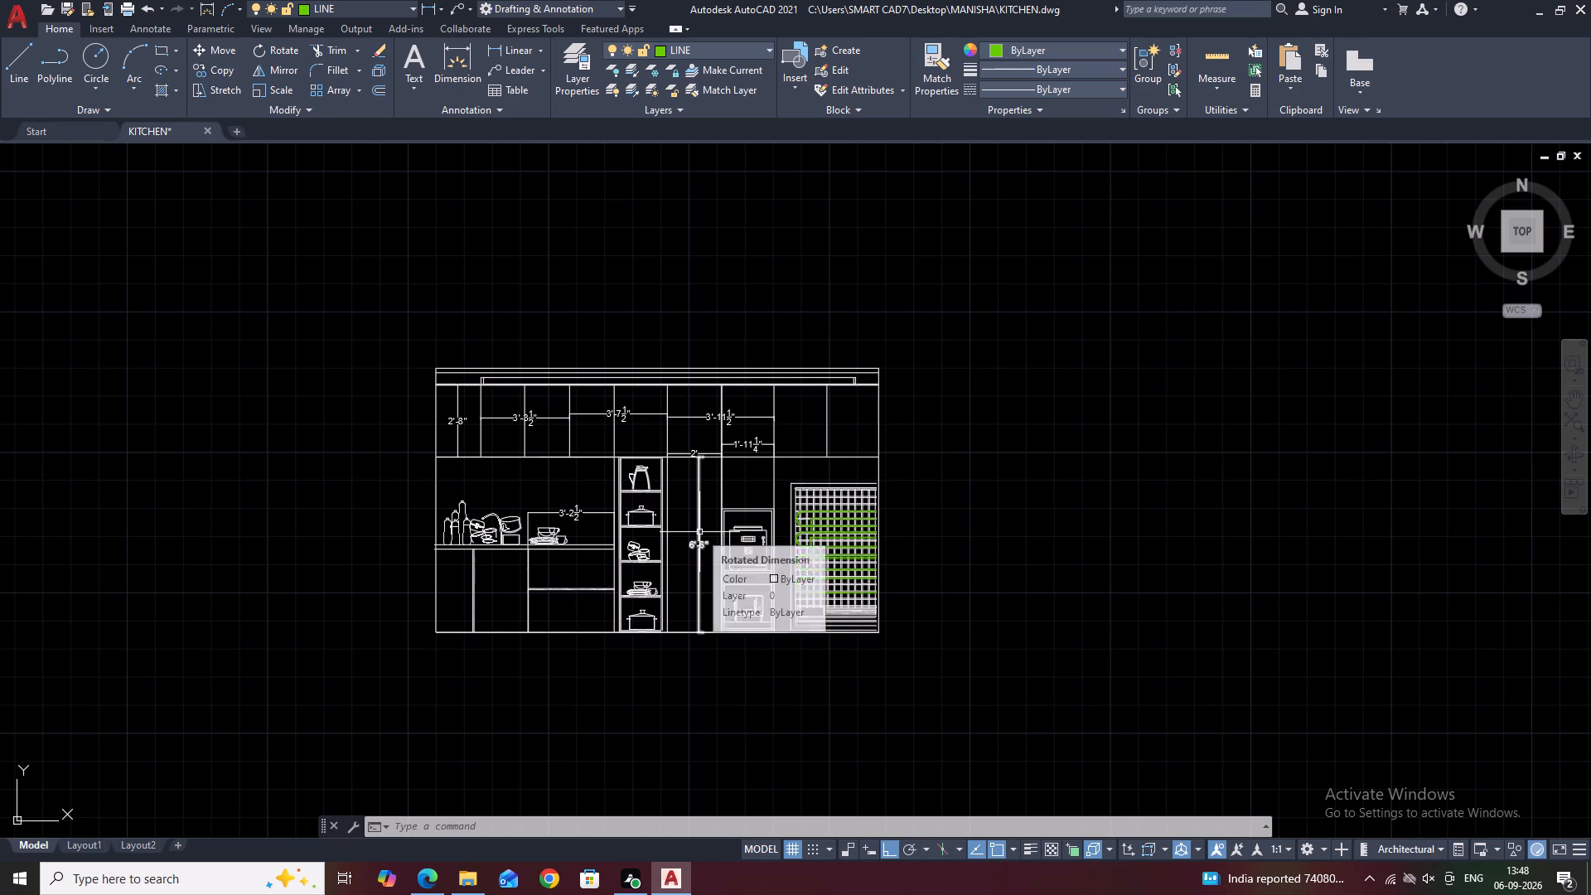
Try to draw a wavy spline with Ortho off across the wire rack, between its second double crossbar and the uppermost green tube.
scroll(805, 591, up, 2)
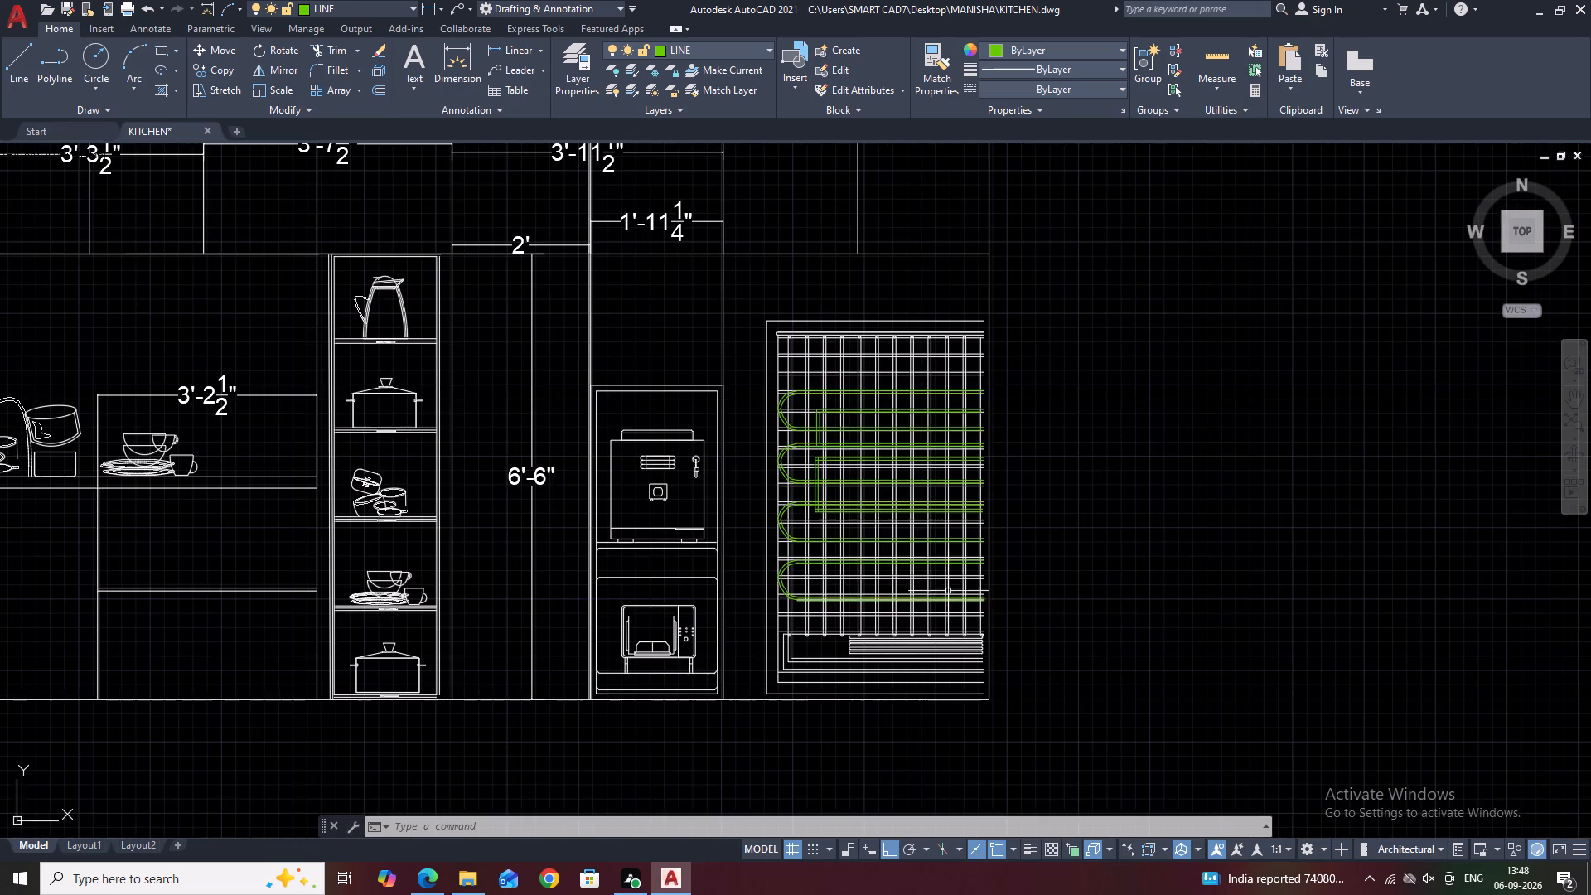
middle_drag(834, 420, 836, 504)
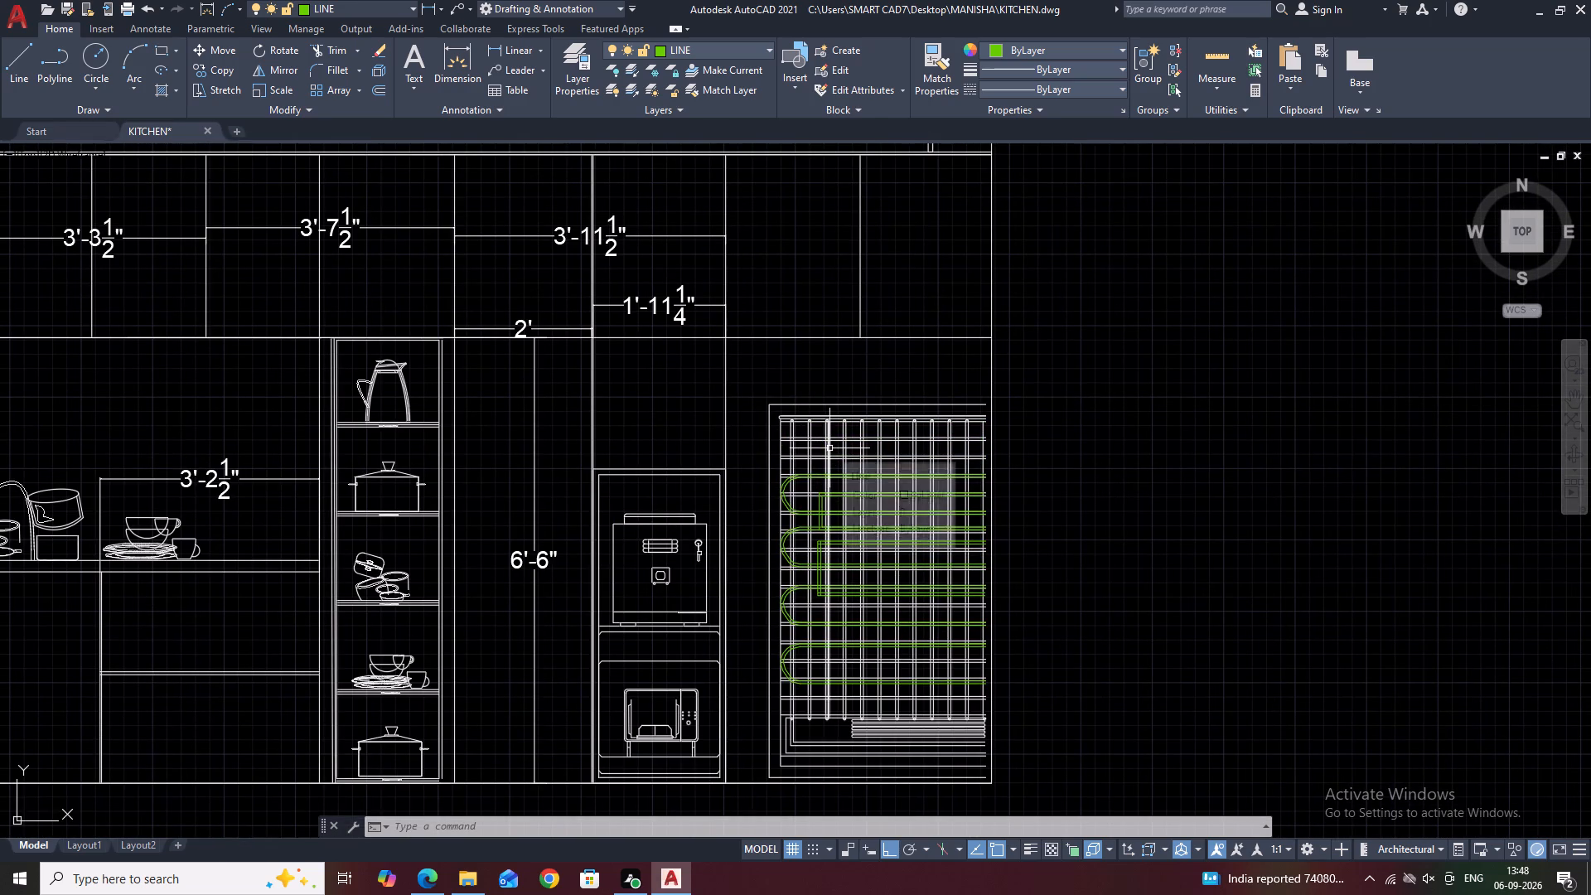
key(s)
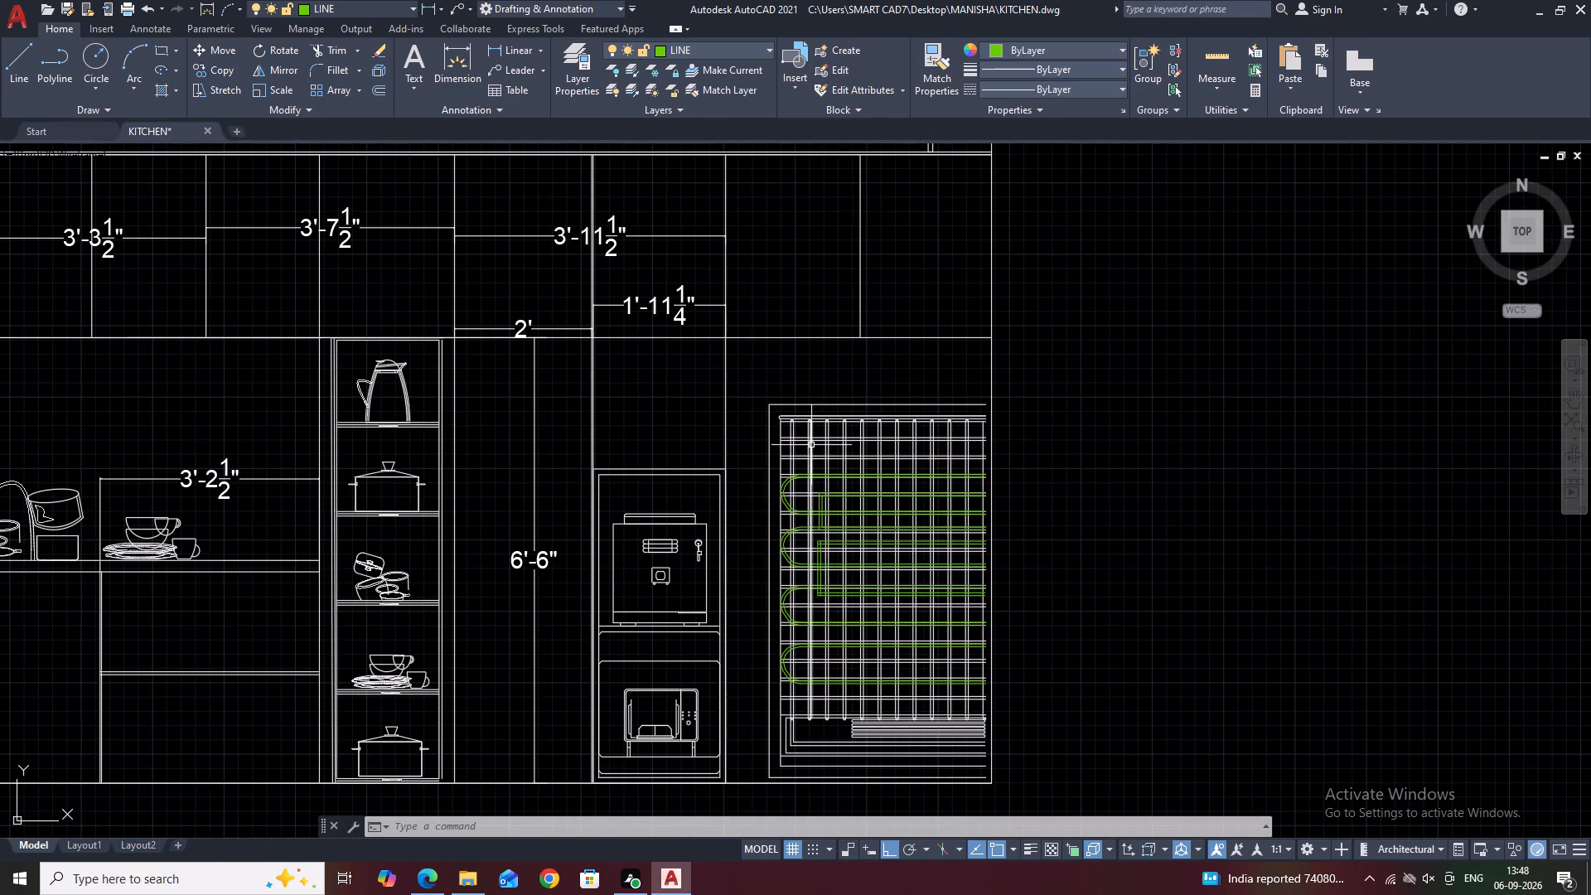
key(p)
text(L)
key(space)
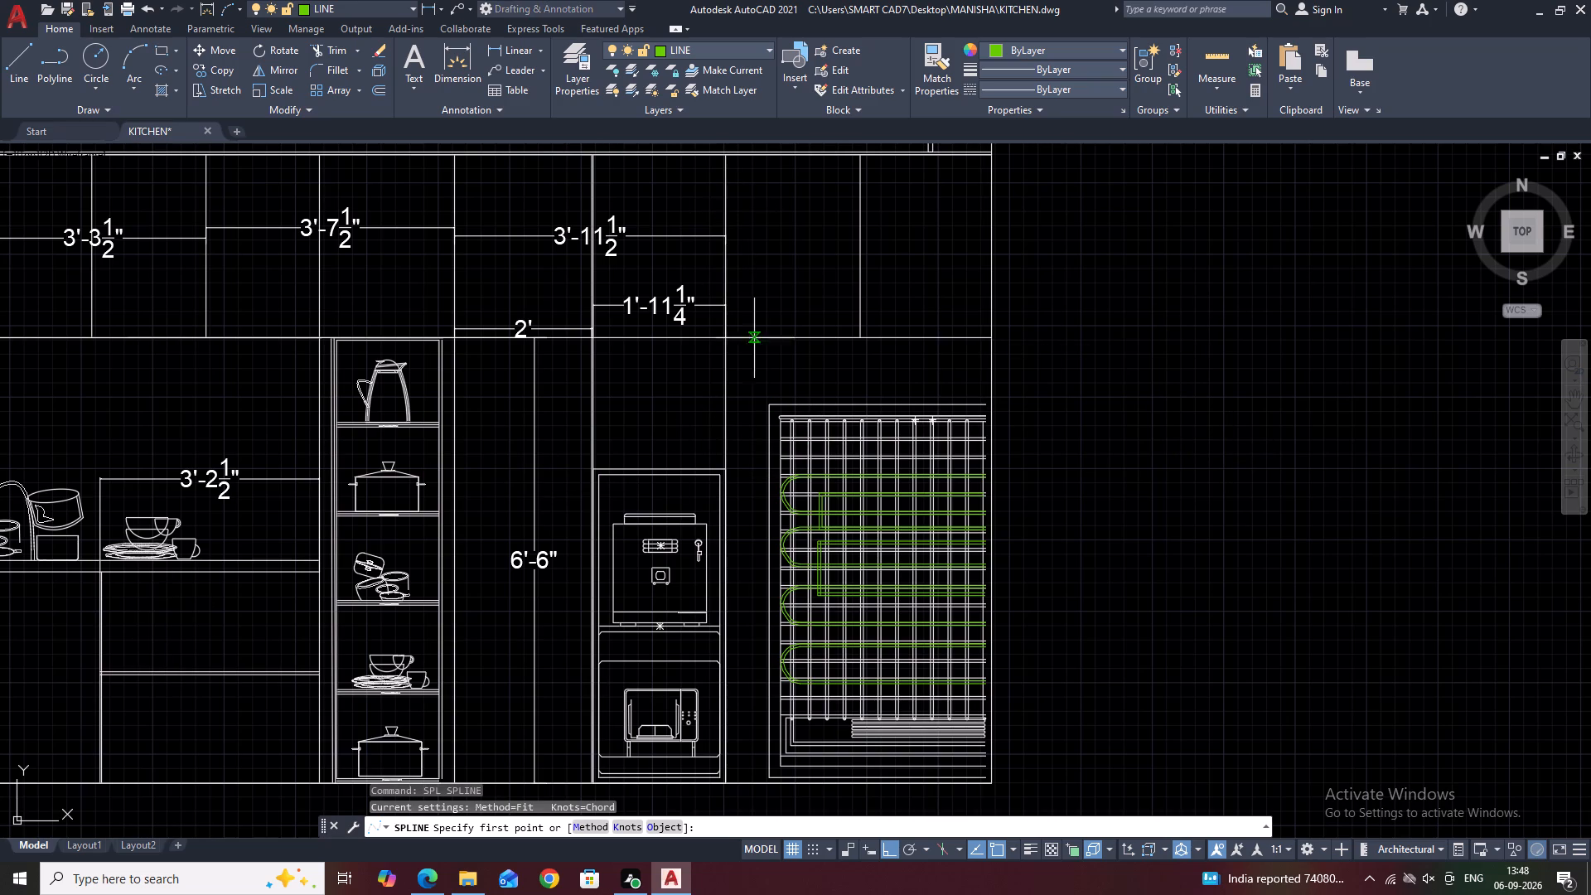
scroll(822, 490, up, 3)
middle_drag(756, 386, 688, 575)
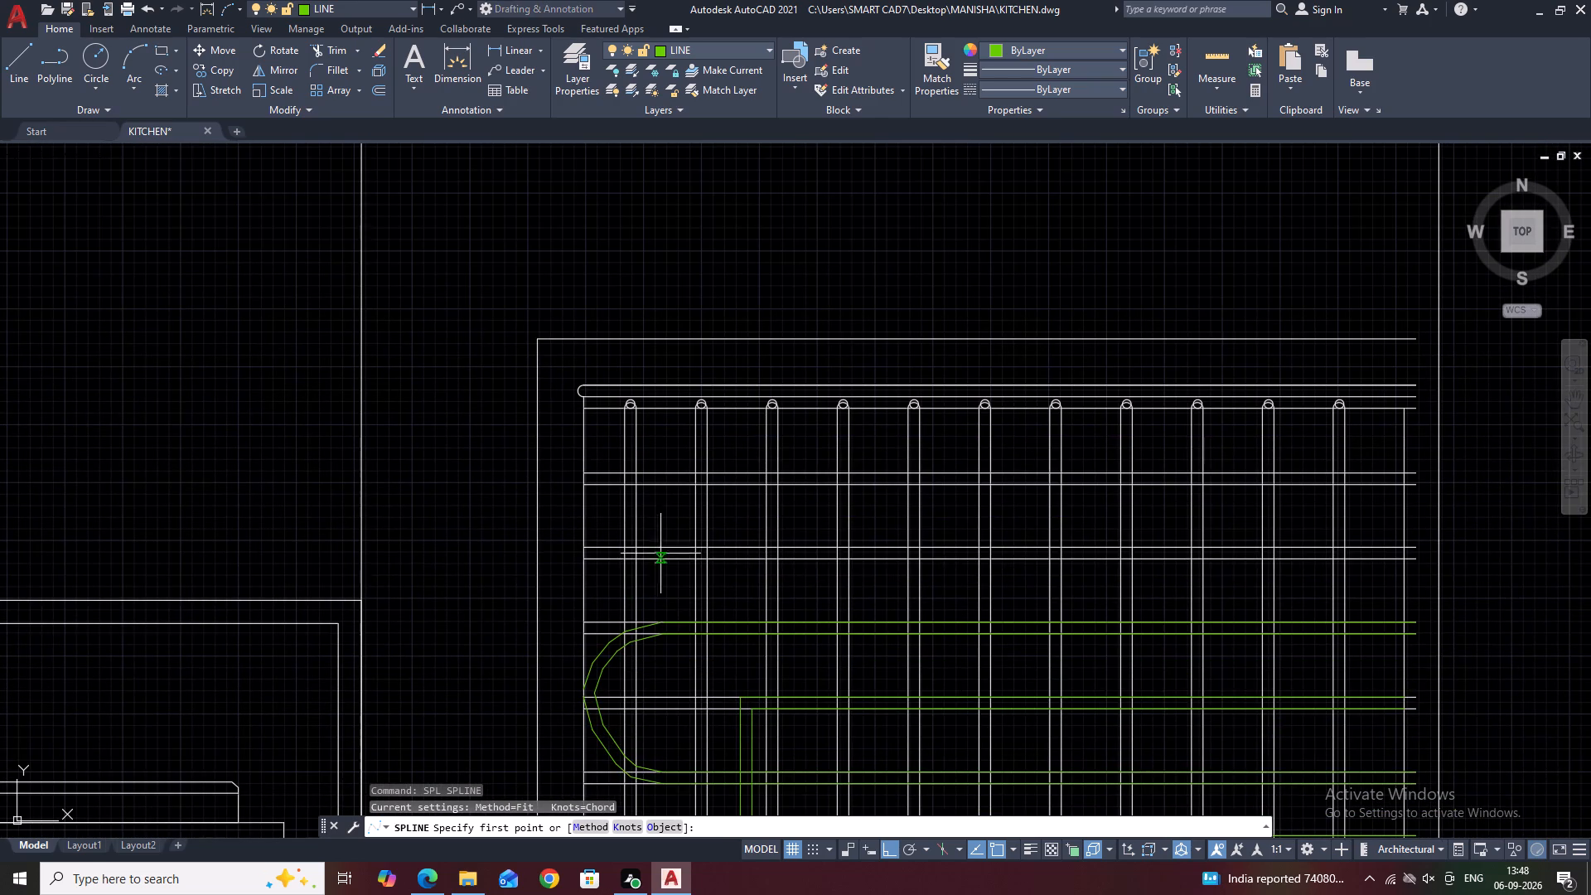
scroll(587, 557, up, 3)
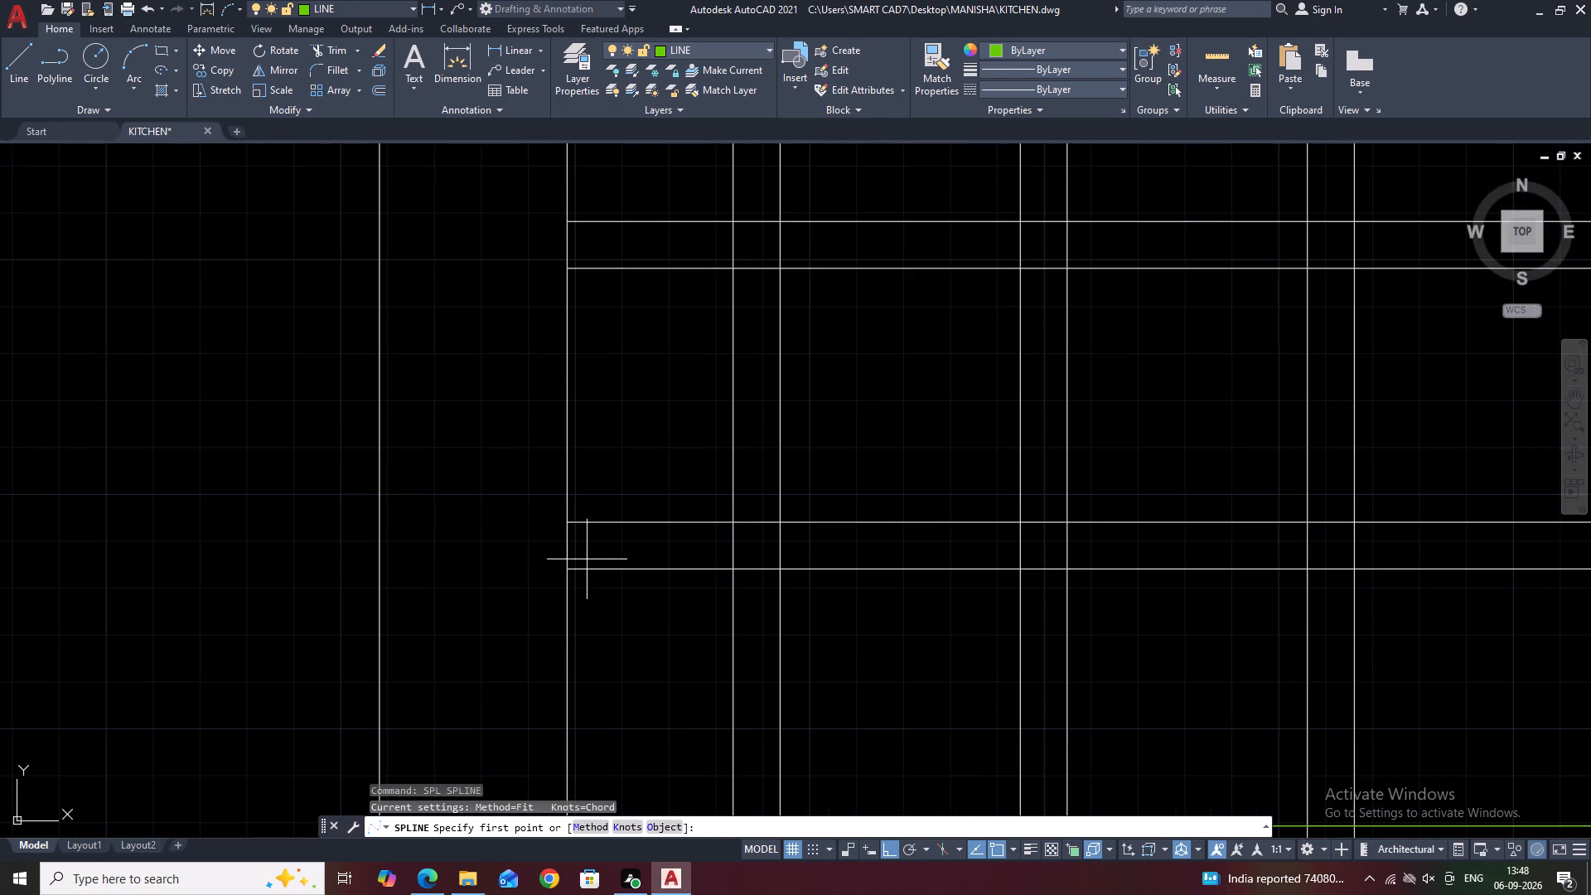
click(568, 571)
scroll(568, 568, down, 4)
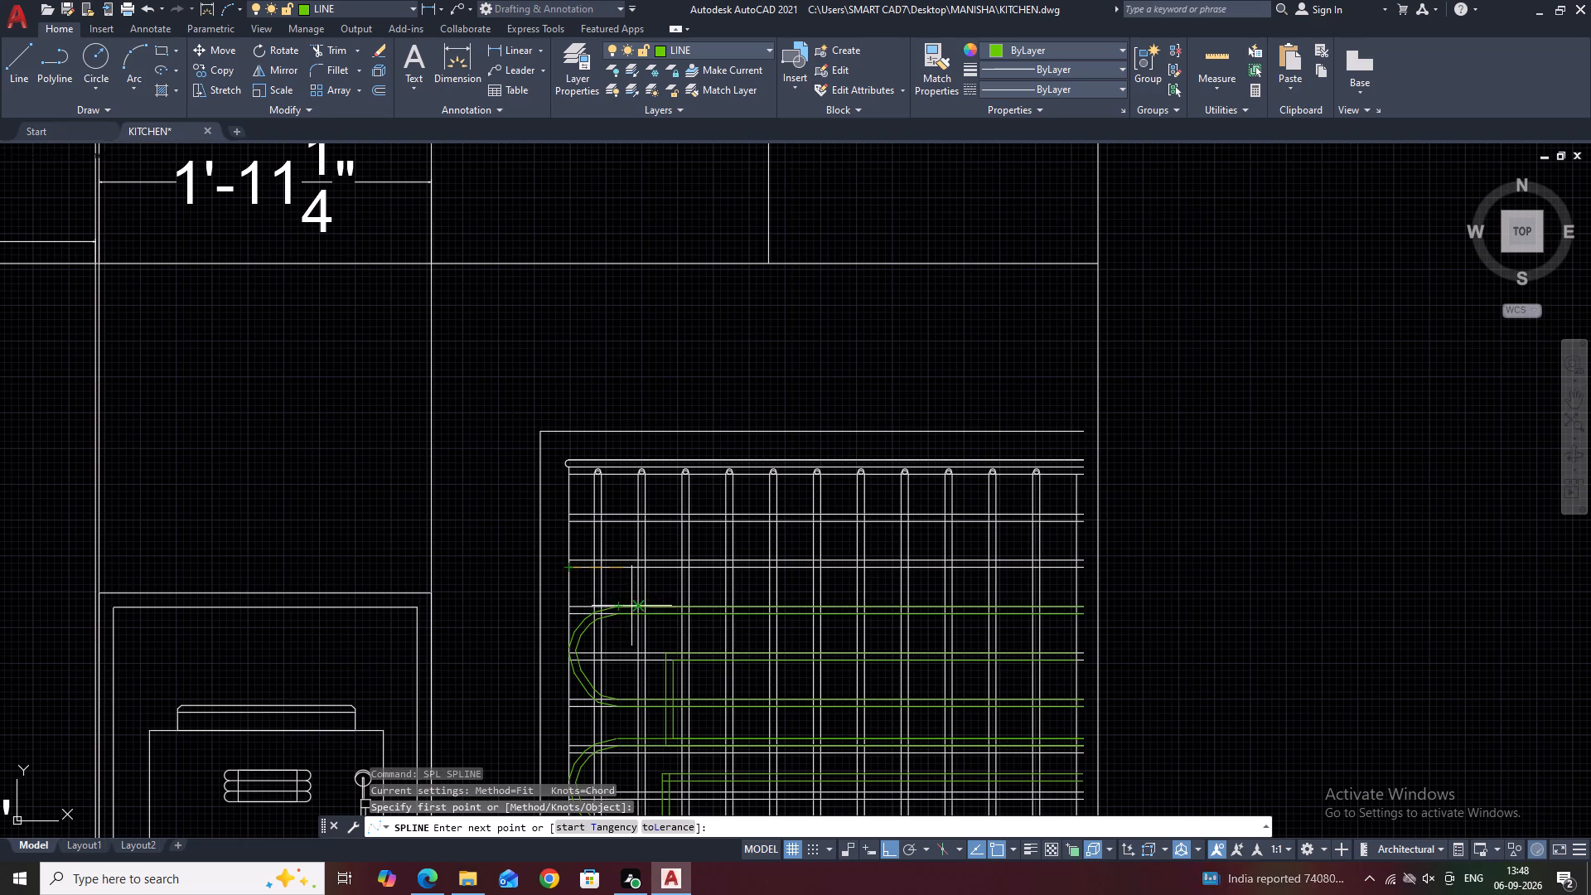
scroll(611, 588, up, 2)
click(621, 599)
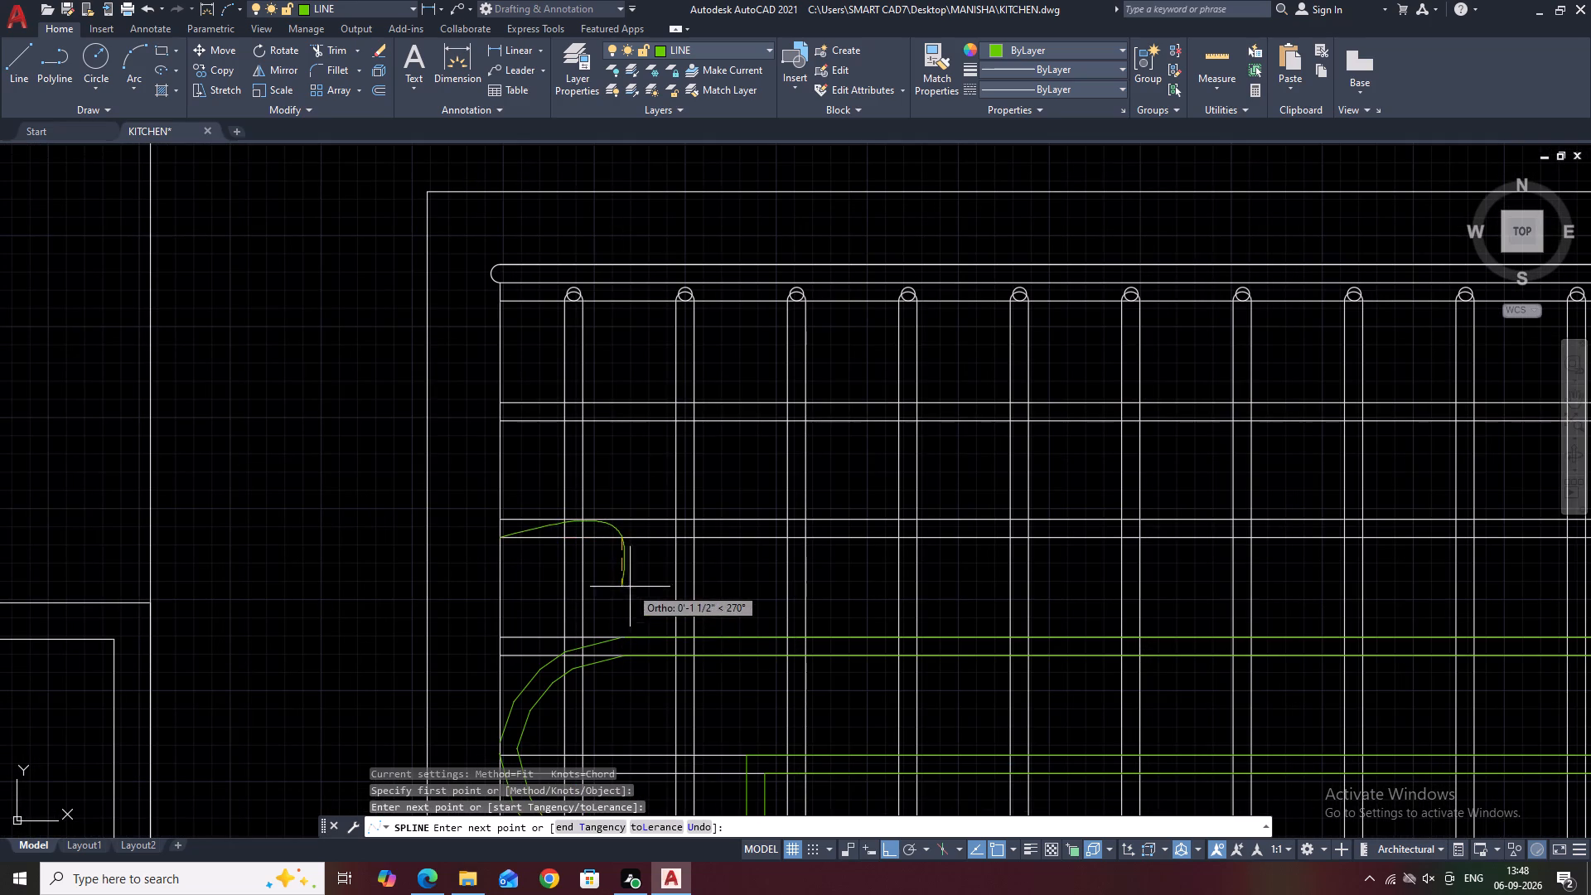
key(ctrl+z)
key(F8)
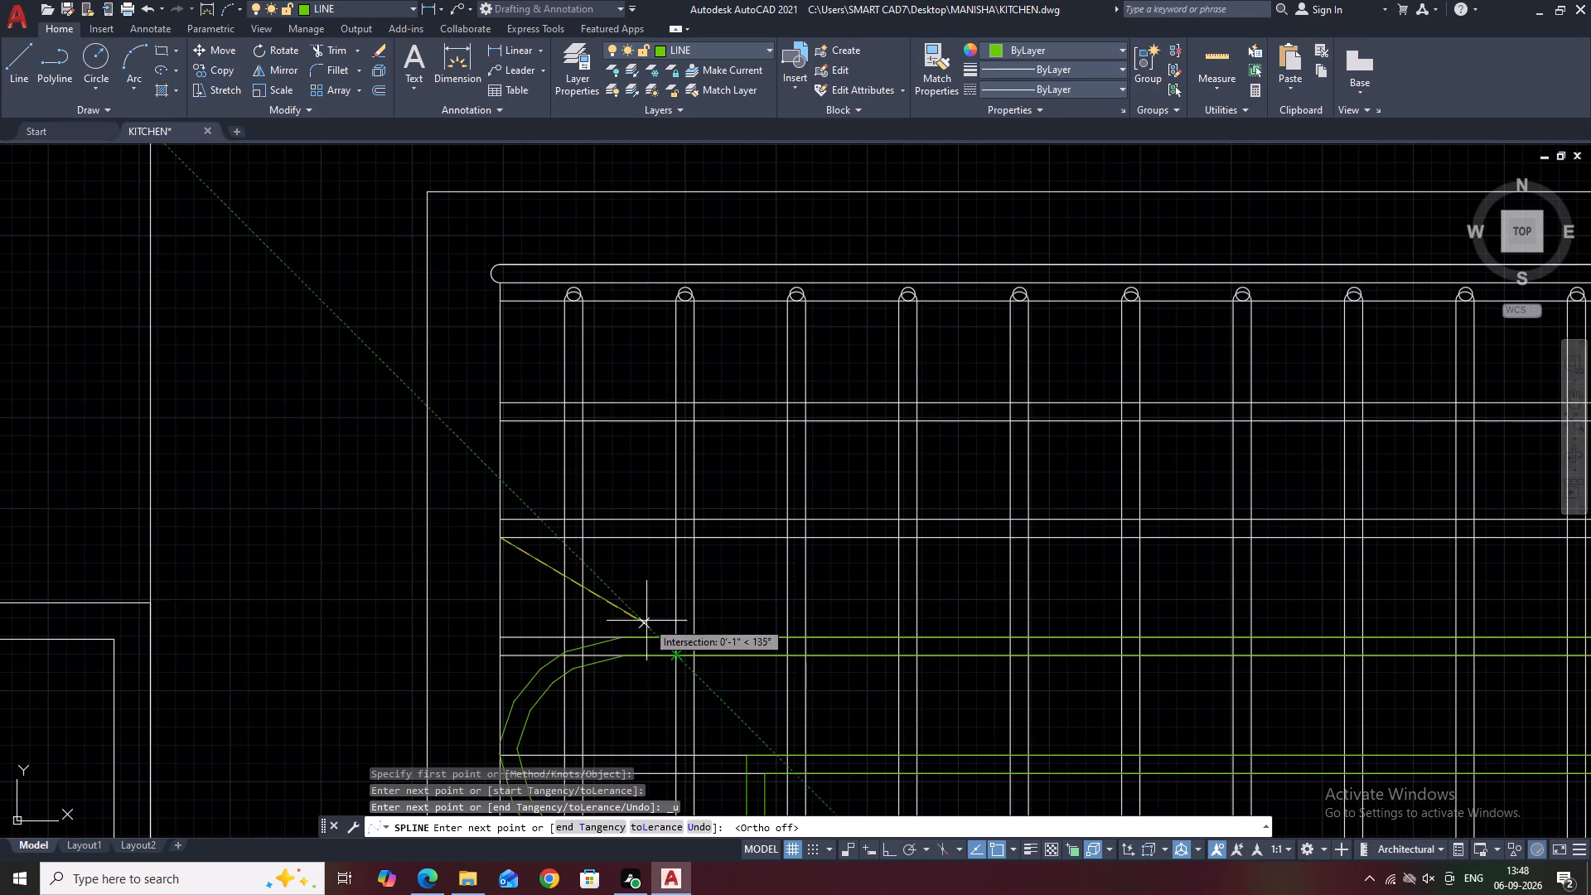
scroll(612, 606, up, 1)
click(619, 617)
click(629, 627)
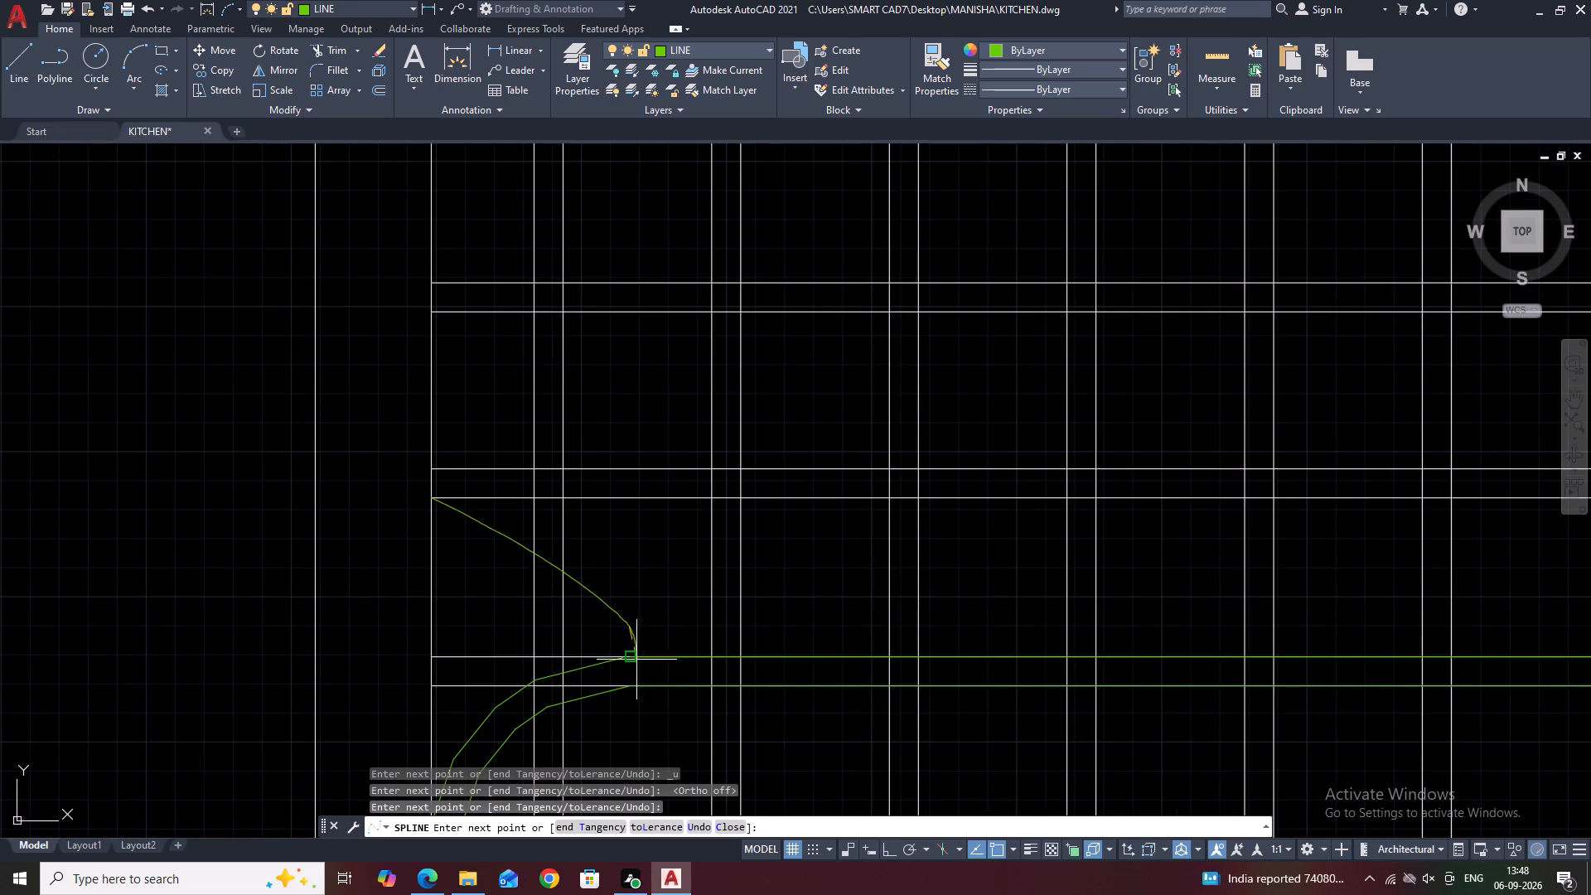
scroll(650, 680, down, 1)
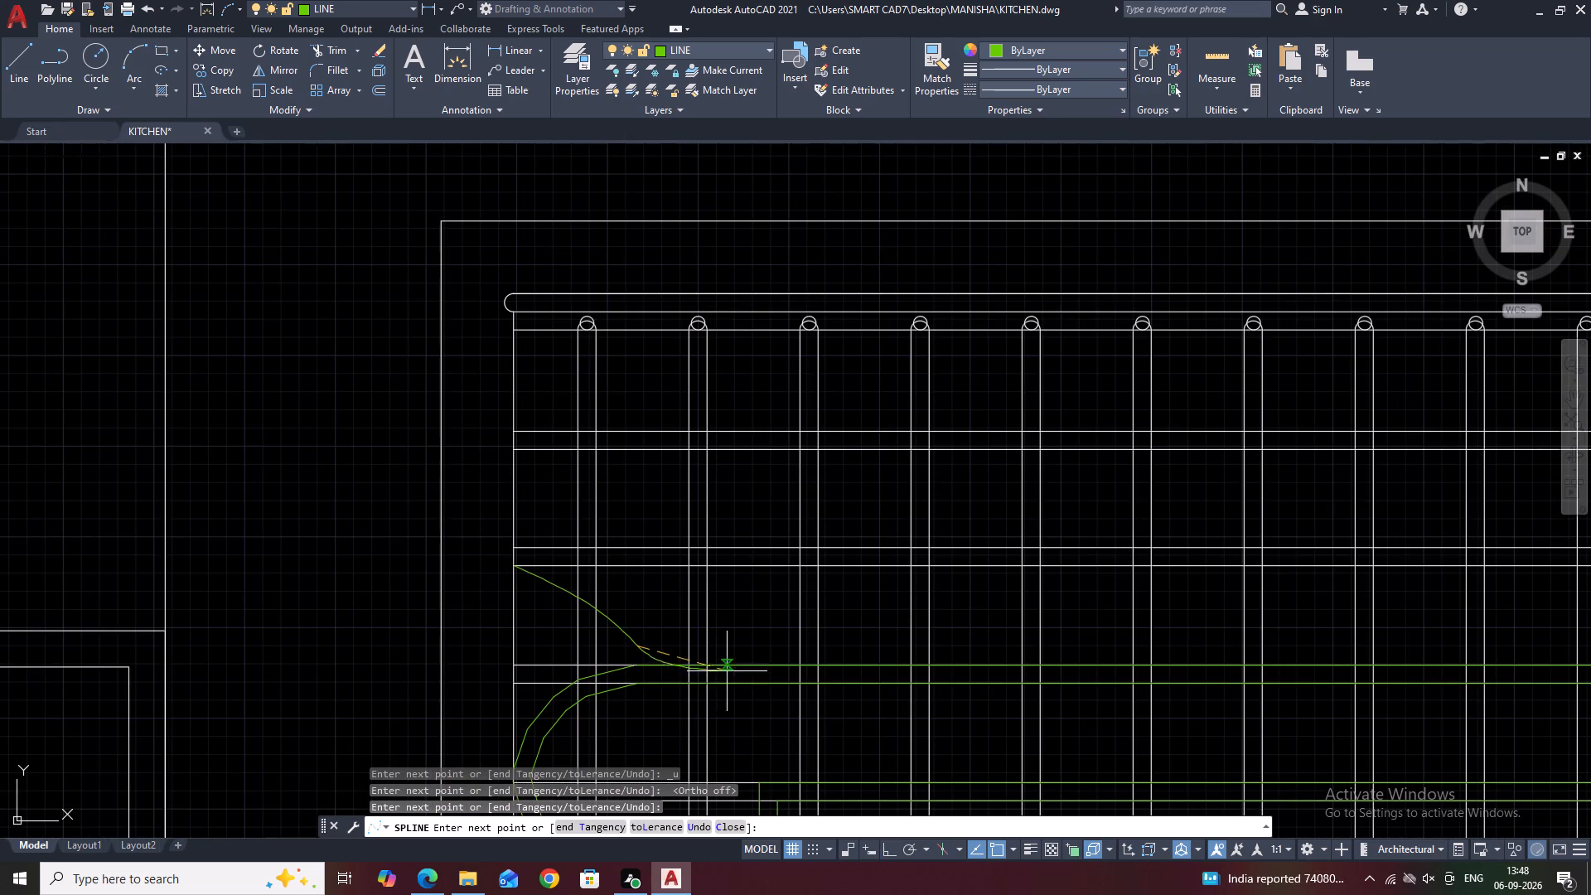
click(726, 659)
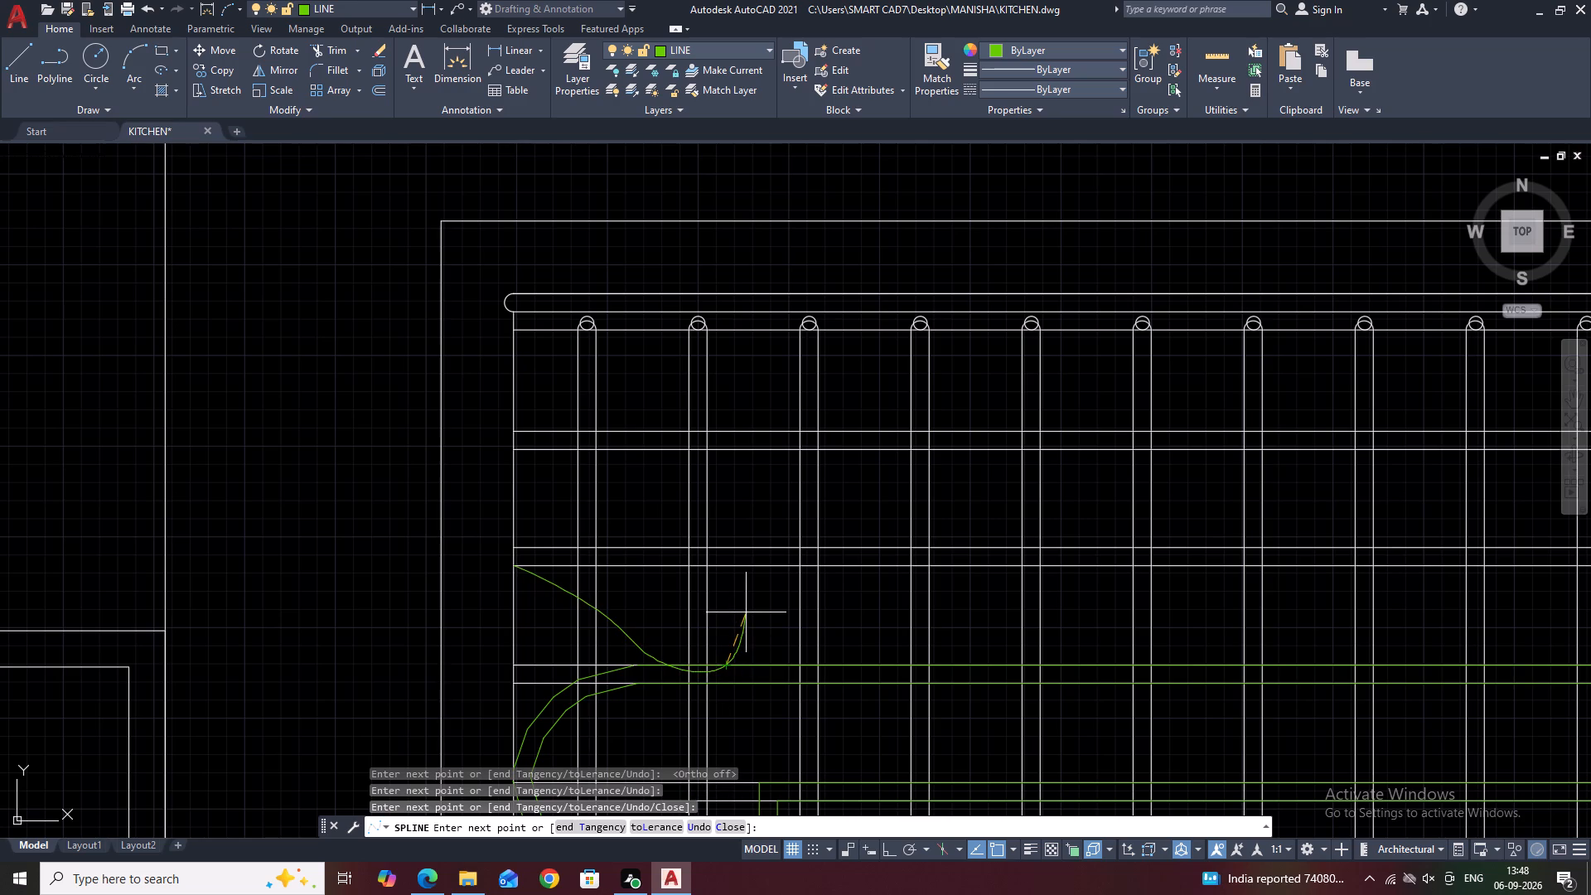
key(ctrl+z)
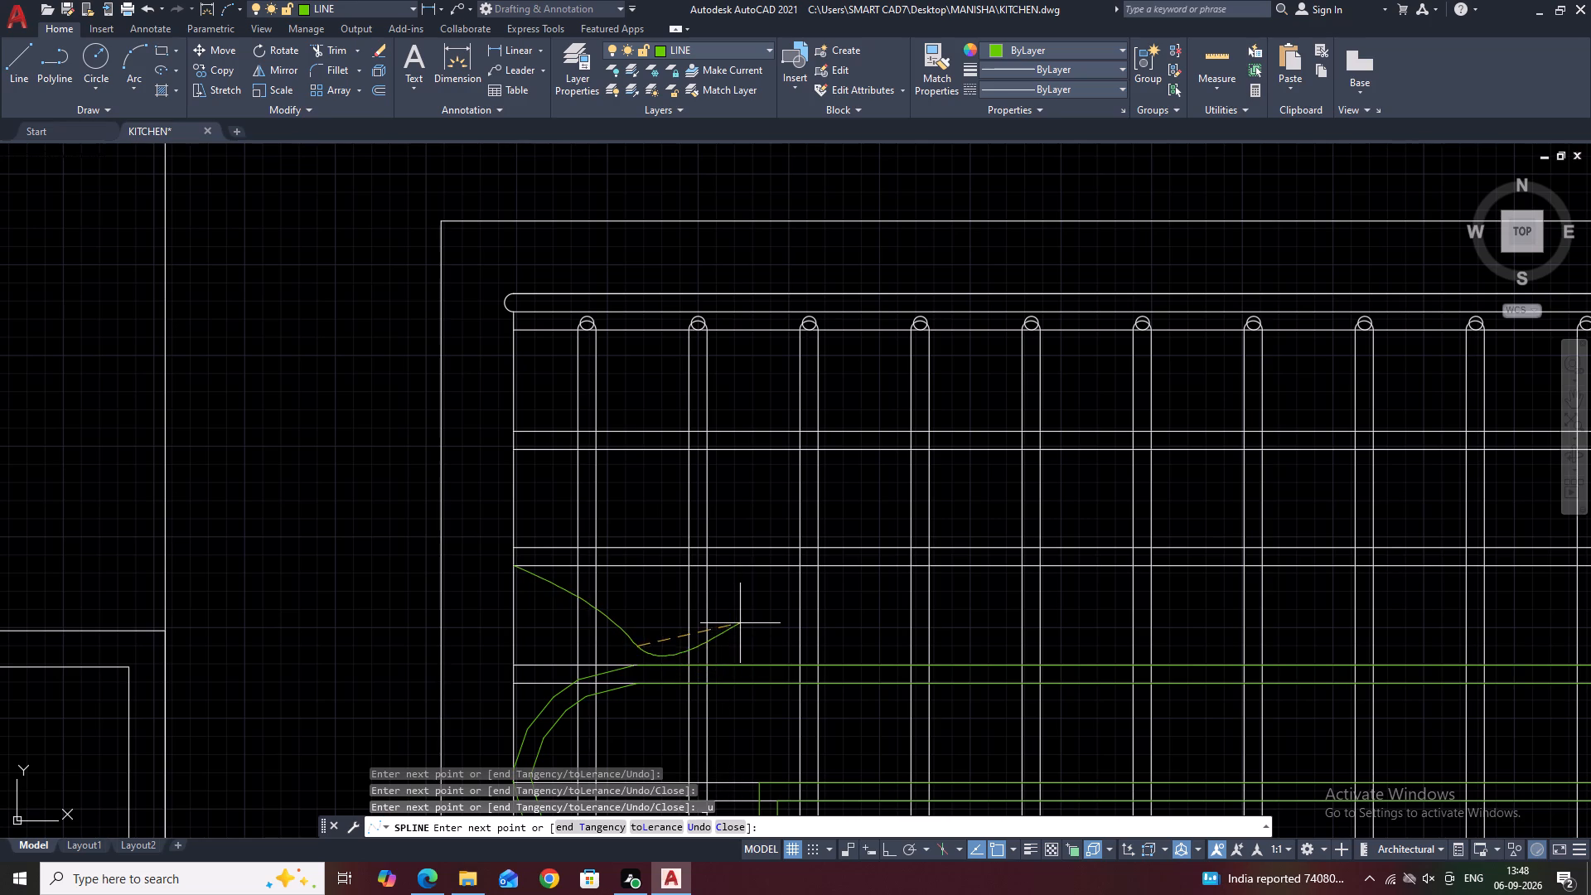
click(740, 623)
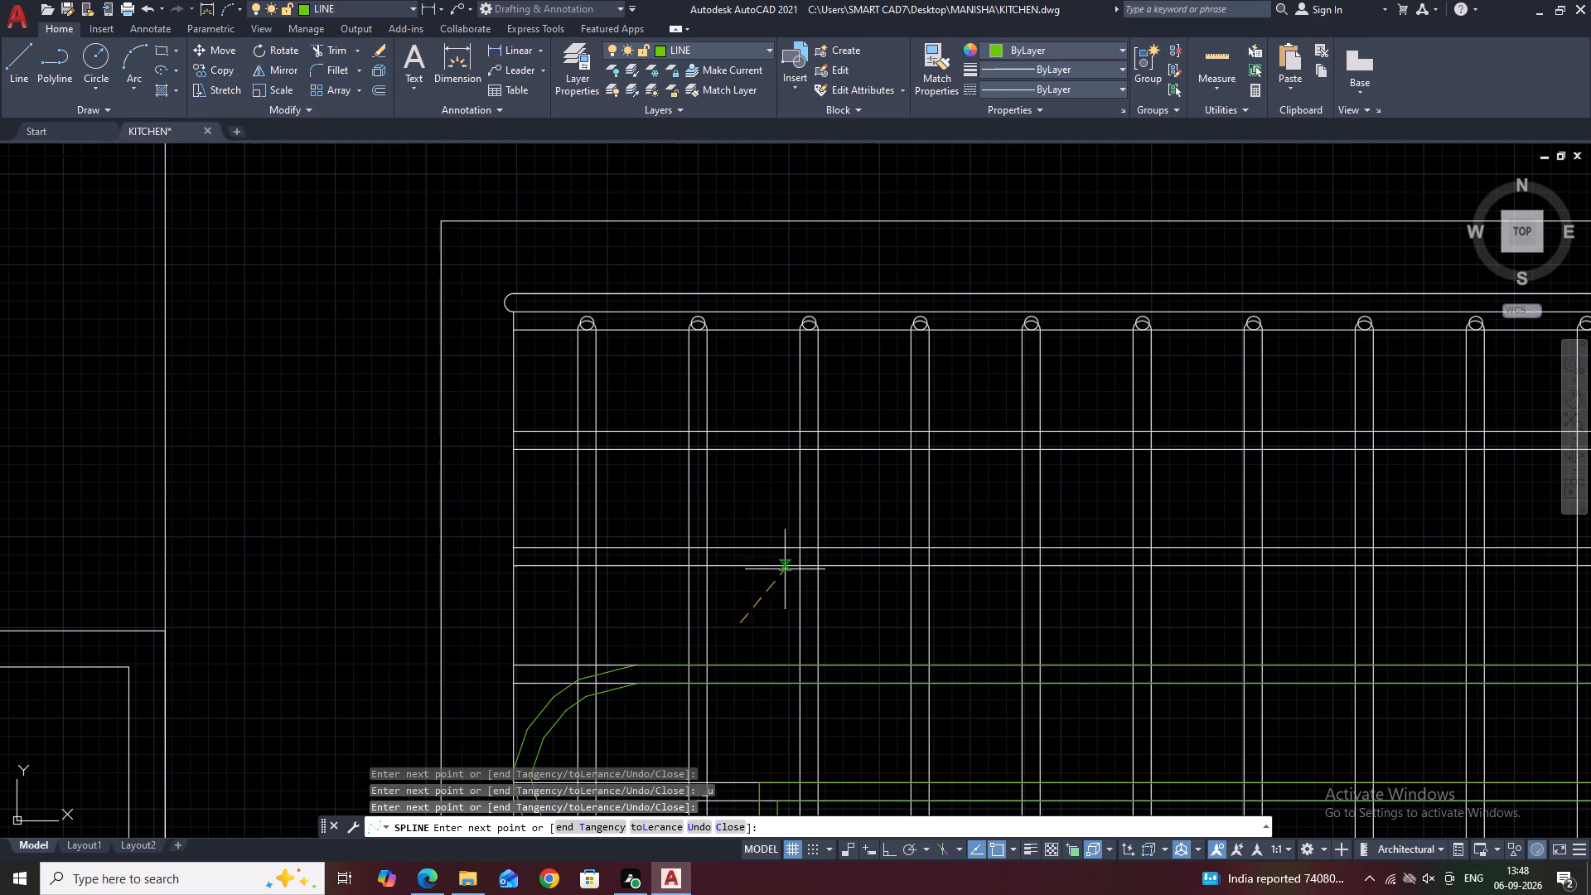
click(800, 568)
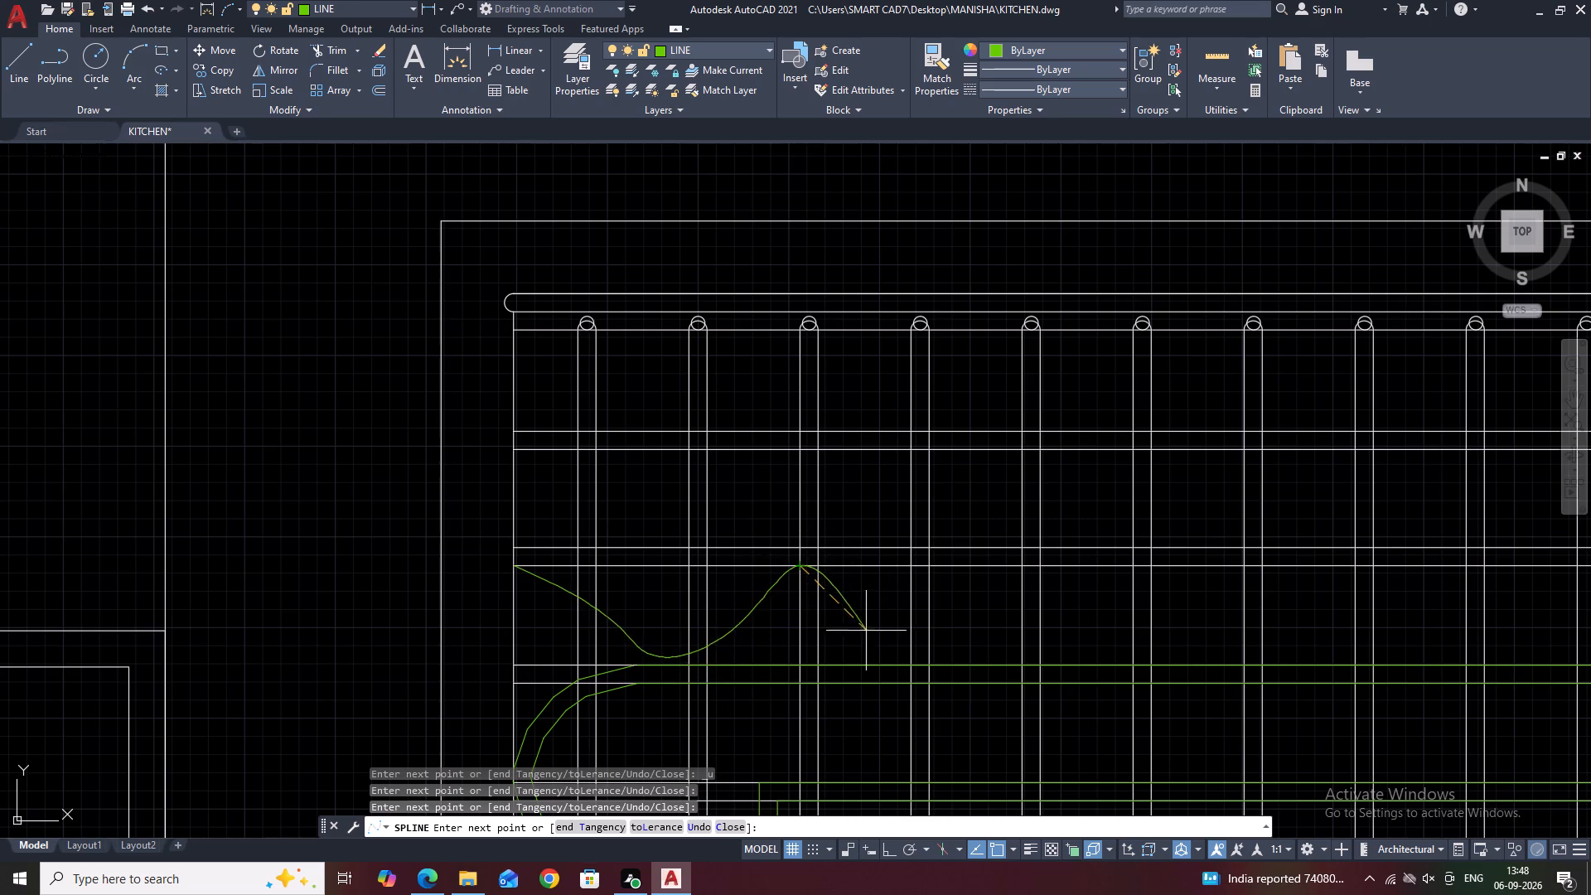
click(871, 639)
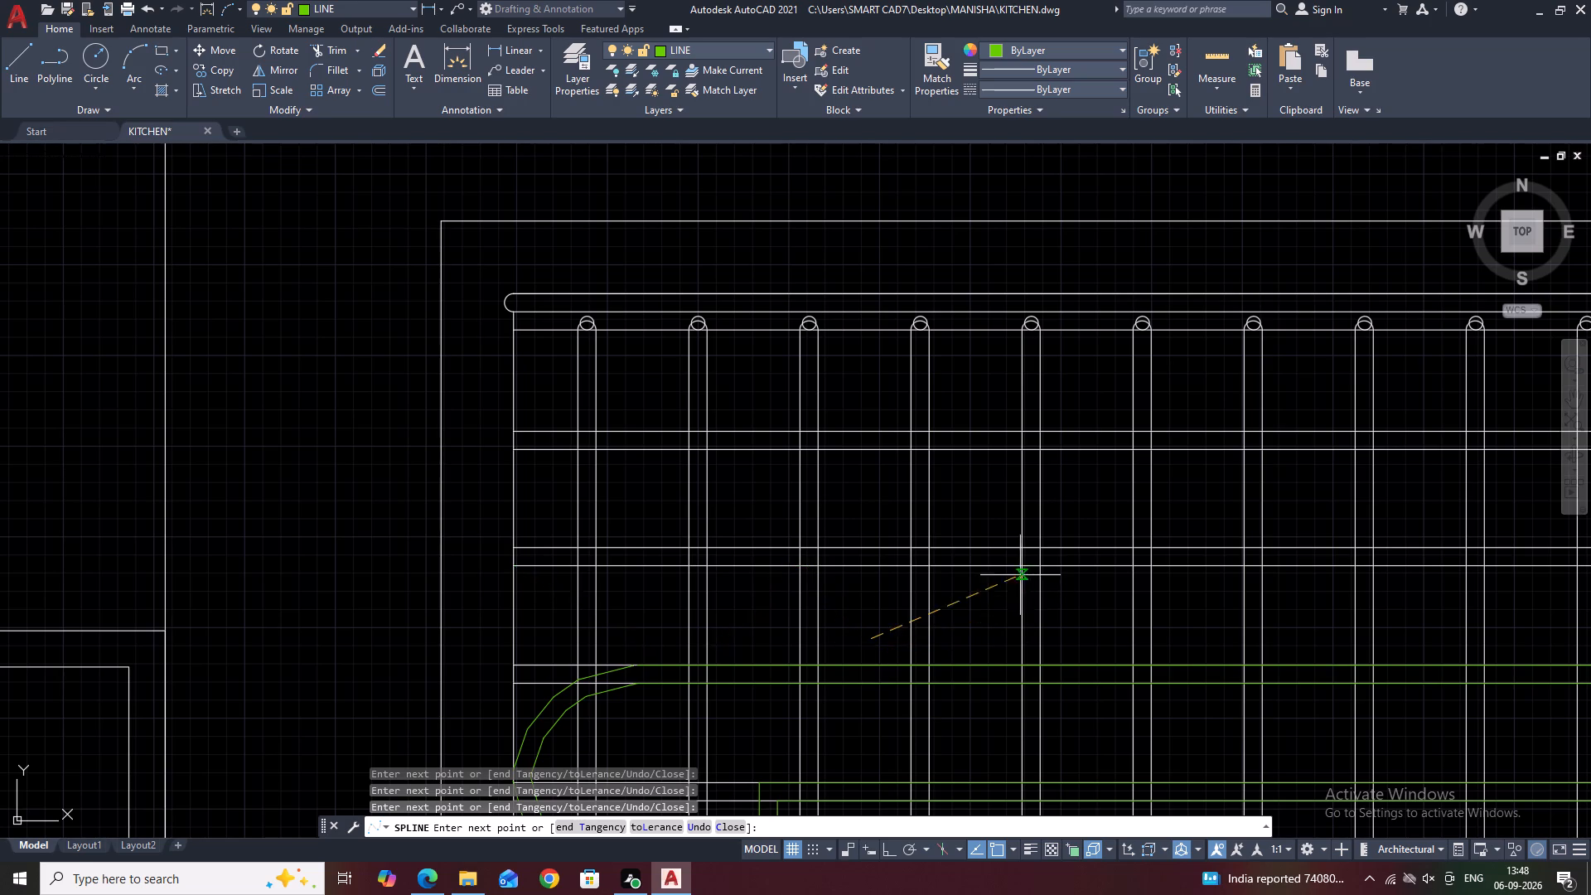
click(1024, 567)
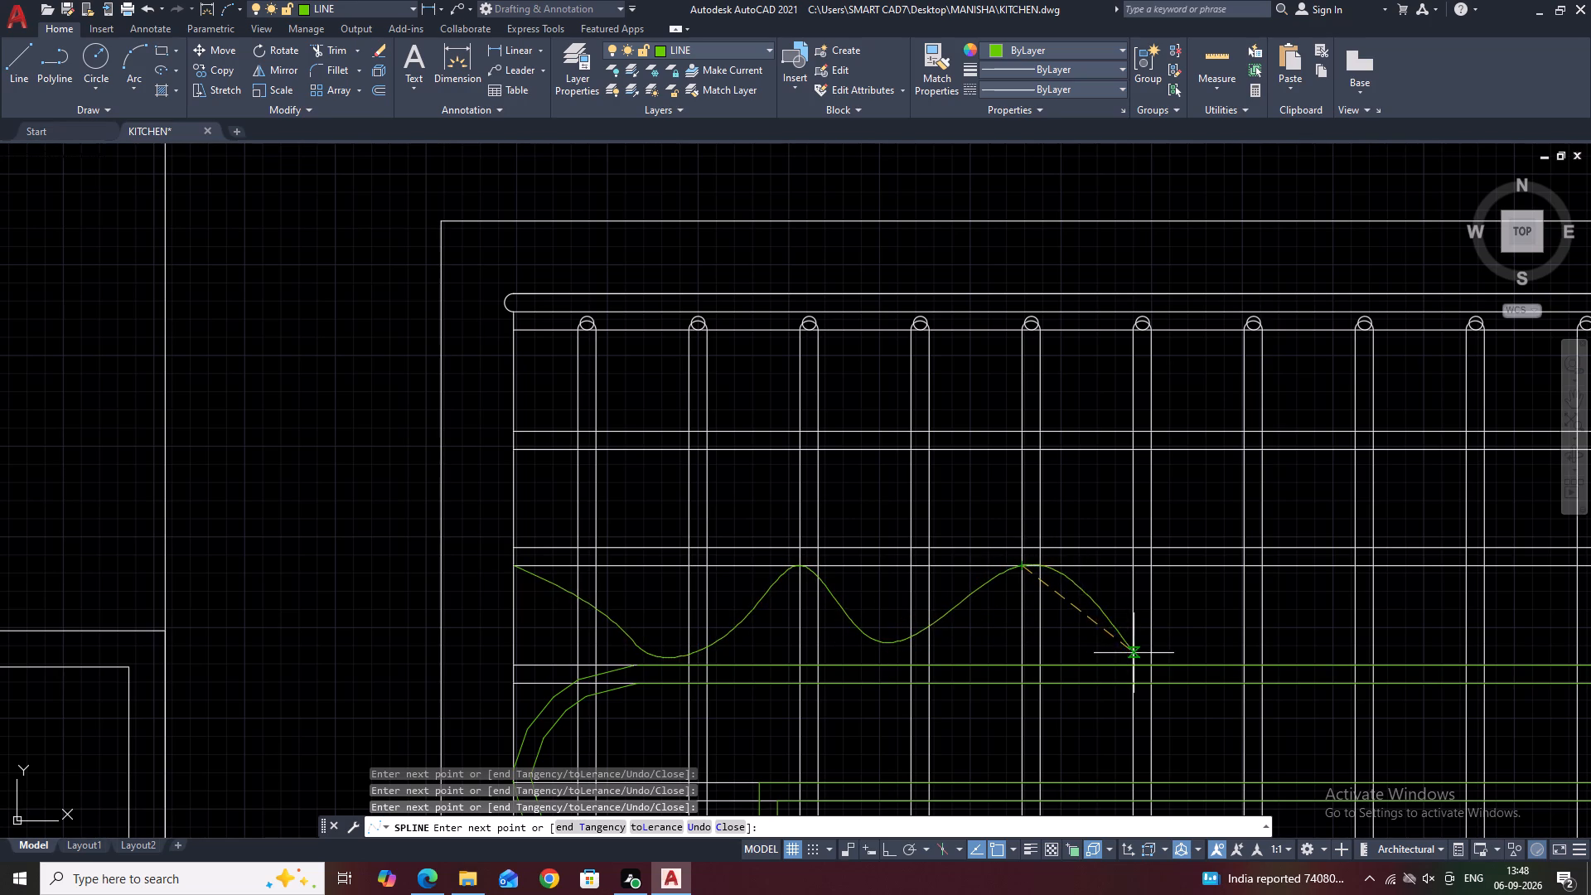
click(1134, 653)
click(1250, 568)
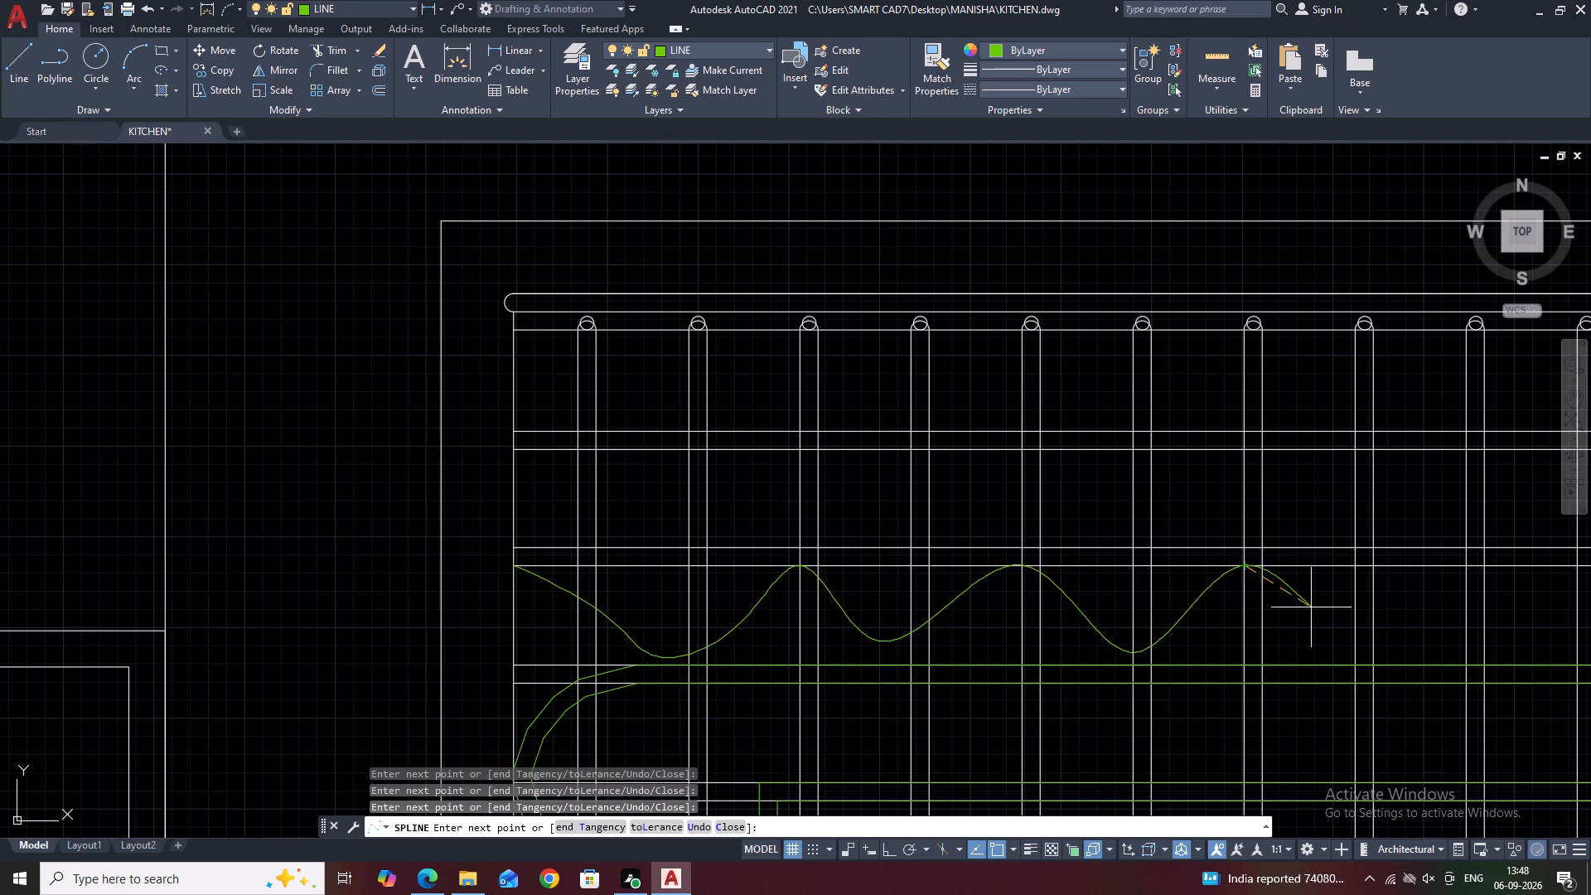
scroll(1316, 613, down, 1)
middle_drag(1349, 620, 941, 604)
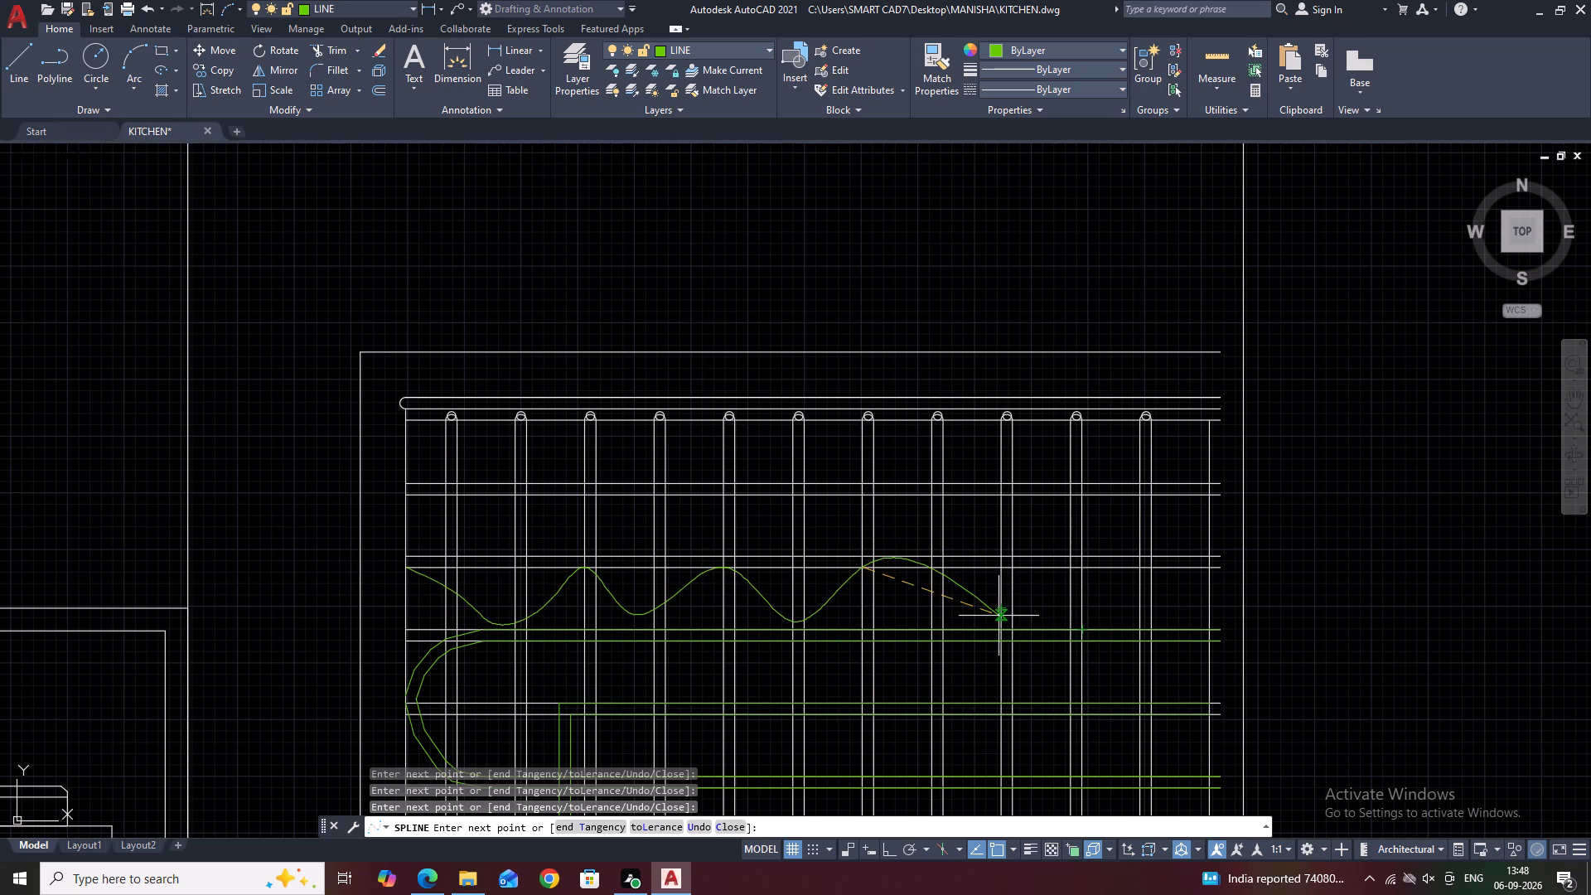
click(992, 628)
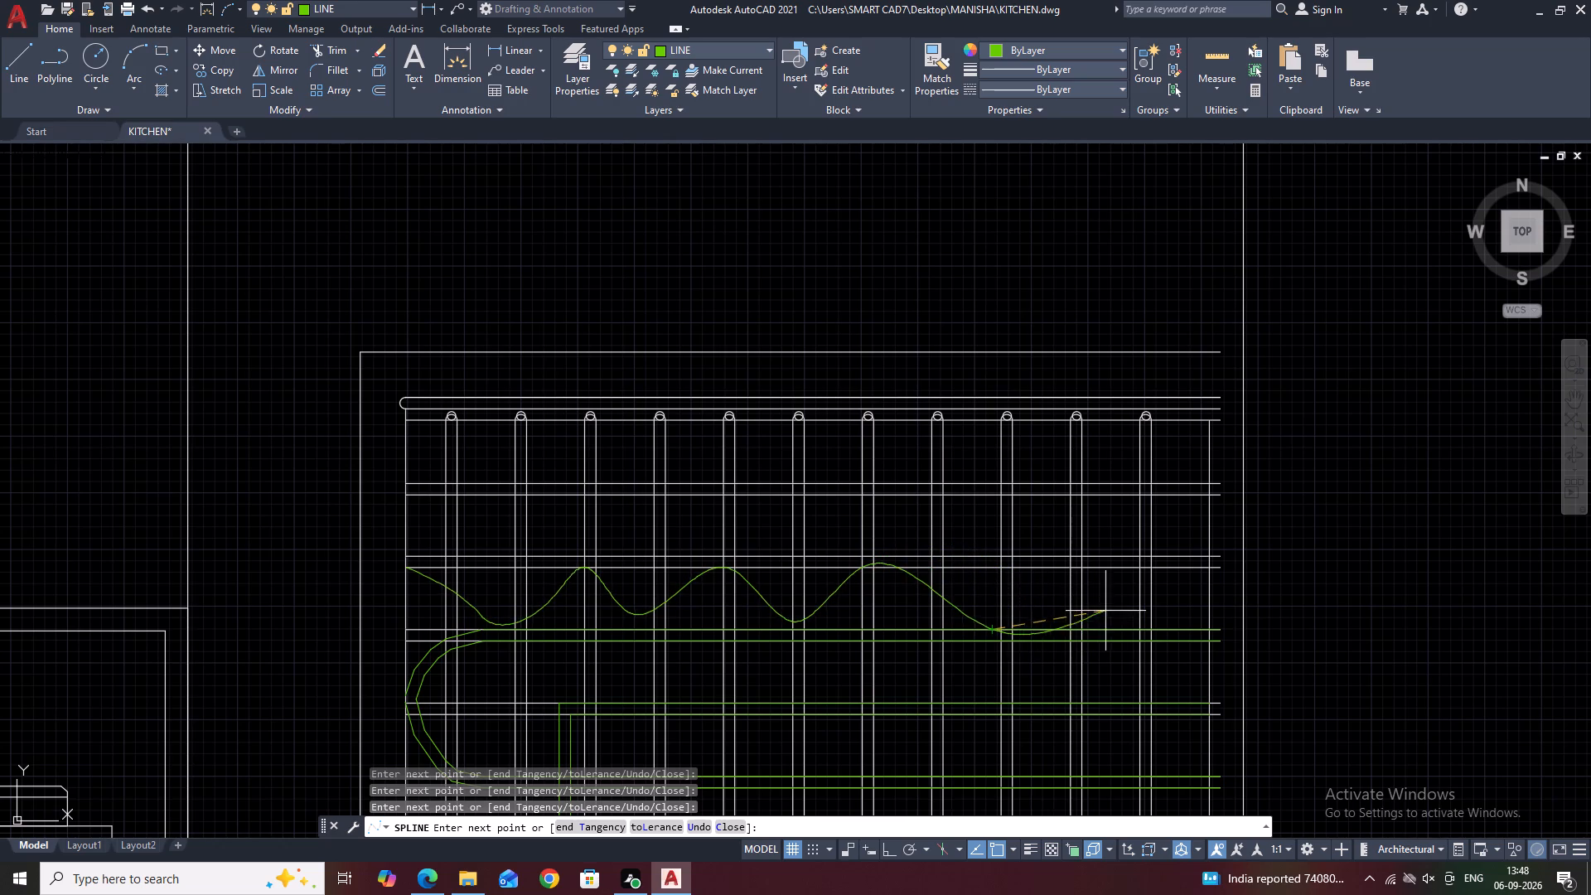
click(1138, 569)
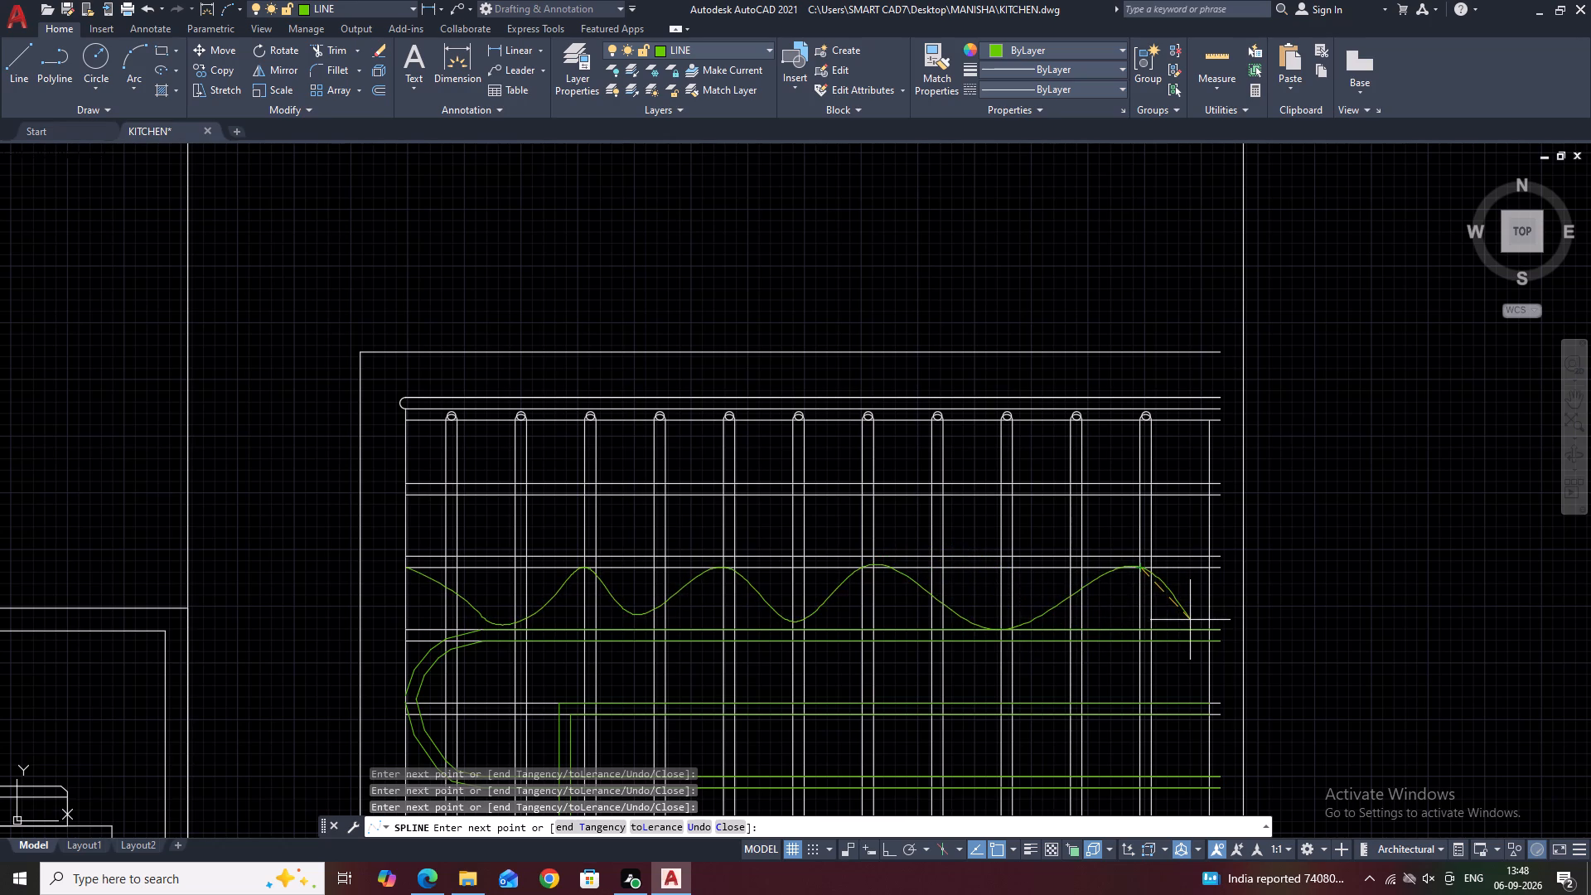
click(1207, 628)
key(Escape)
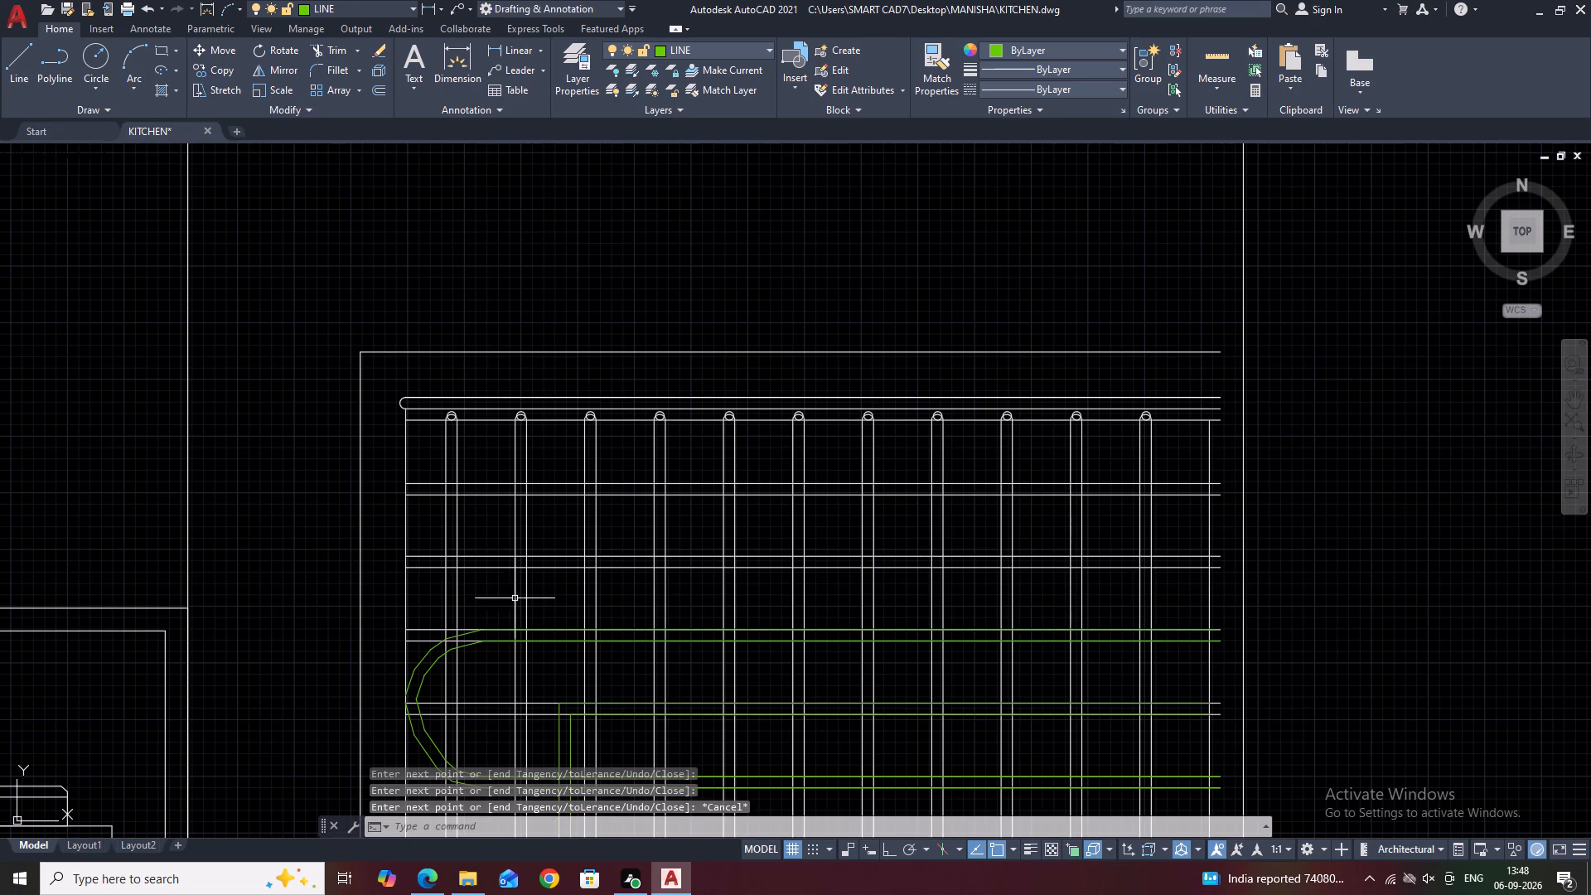
Draw a wavy spline across the wire rack, alternating between the second double crossbar and uppermost green tube, ending at the right upright.
key(space)
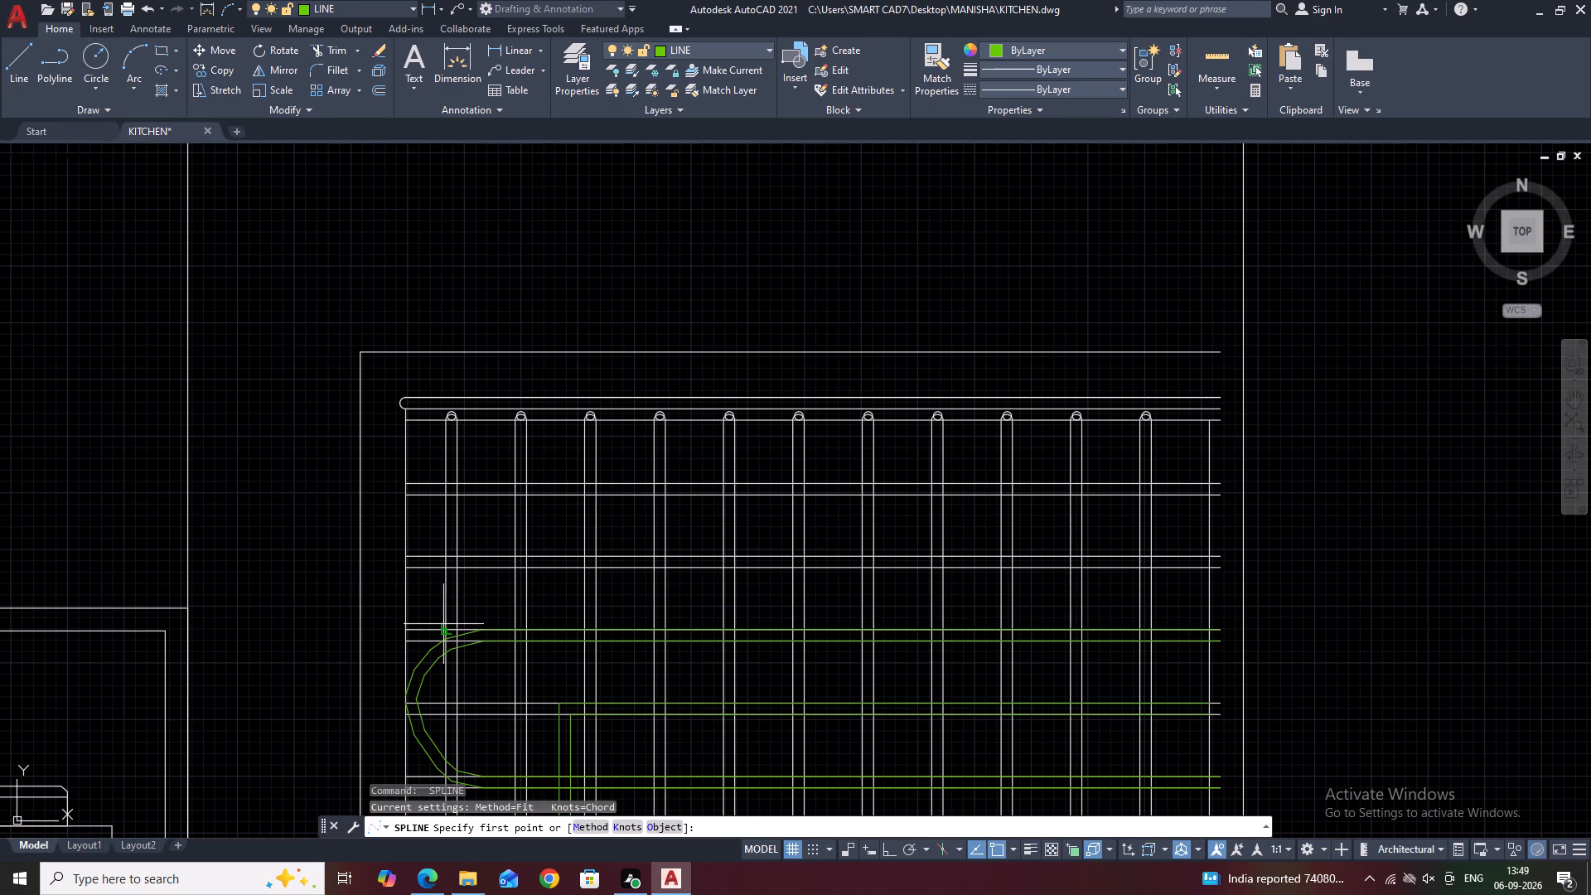
click(462, 626)
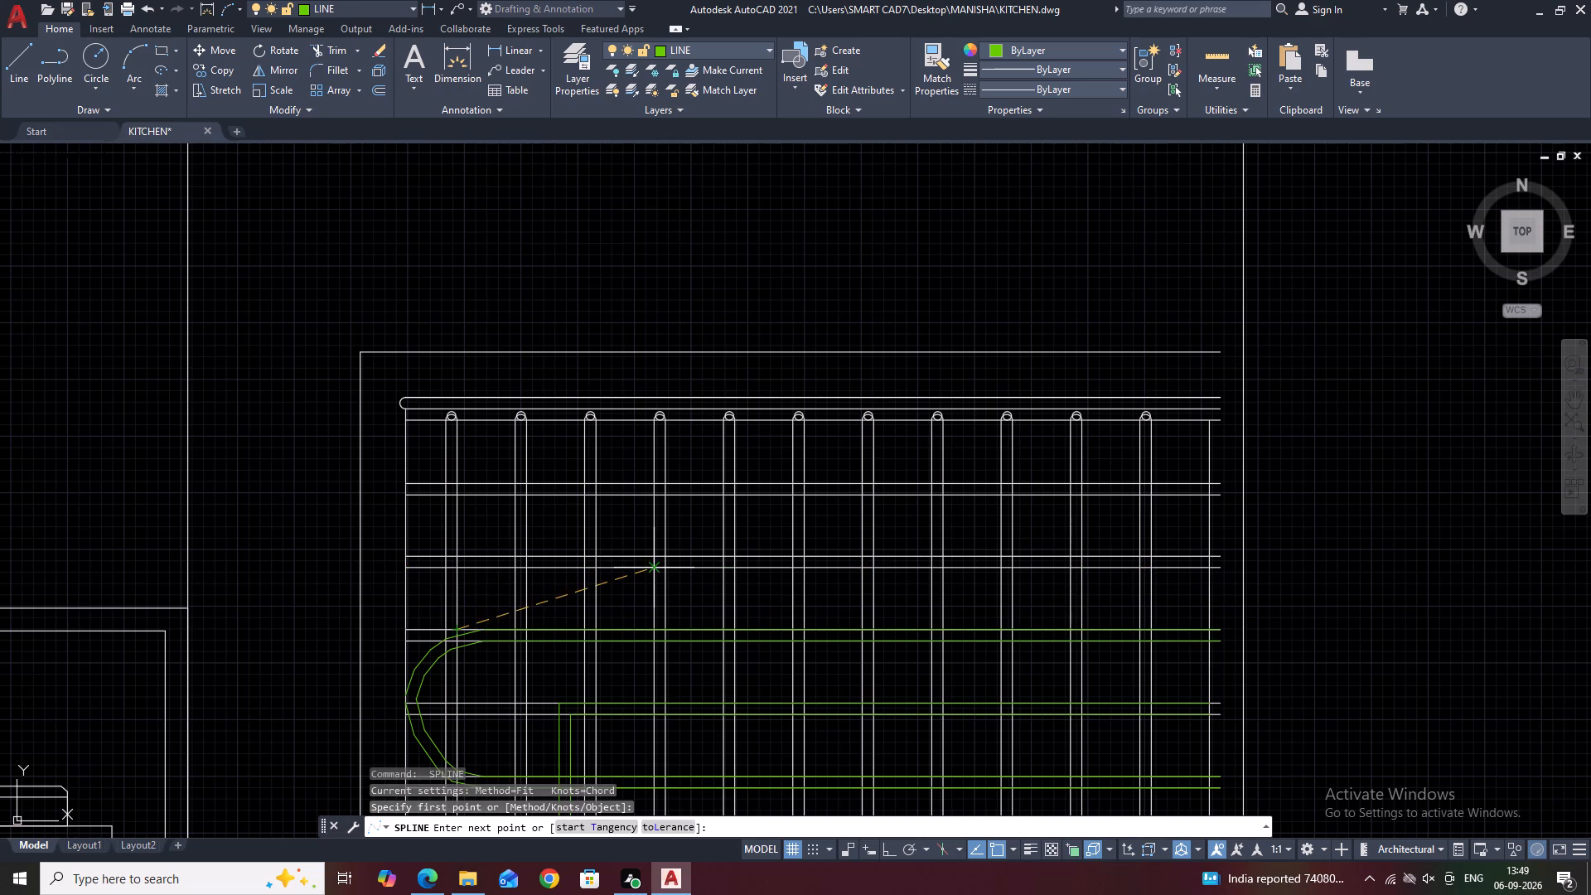
click(655, 570)
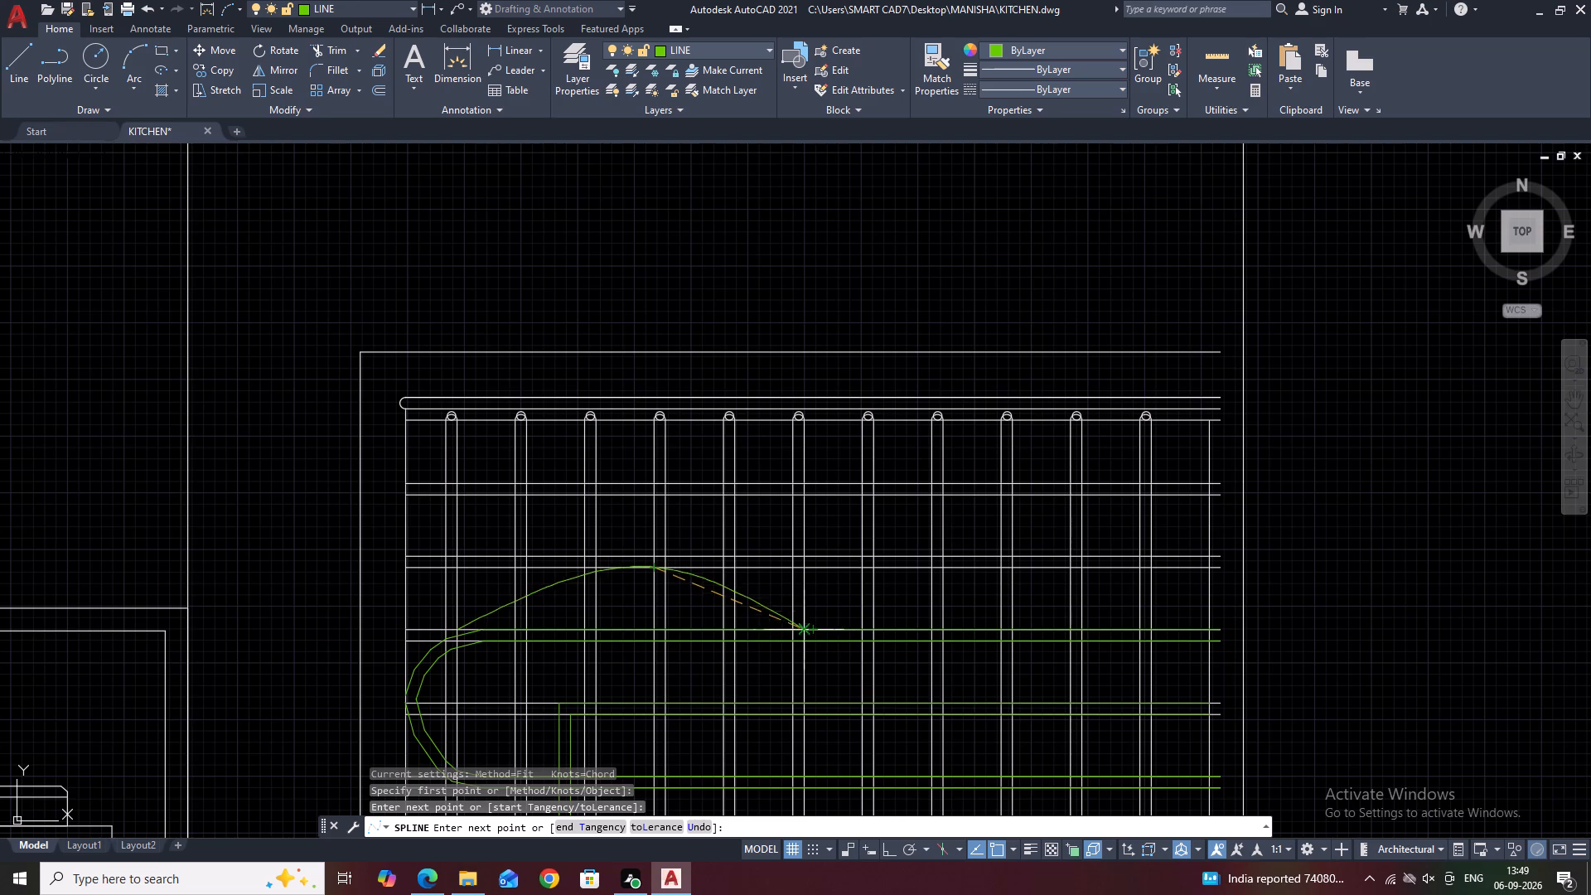
click(787, 631)
click(930, 570)
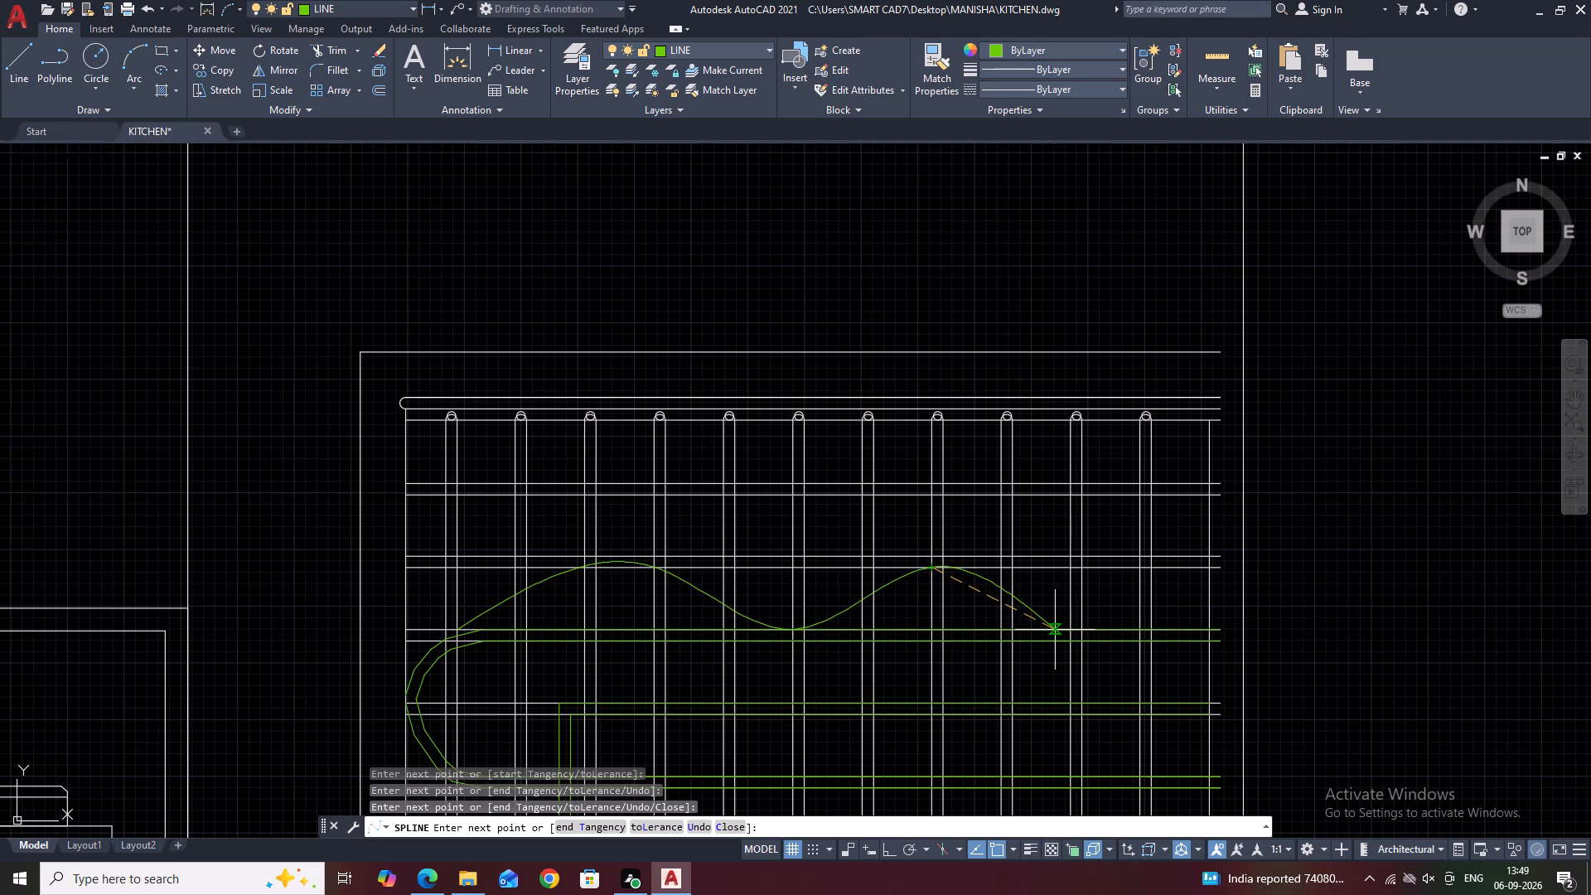
key(ctrl+z)
key(ctrl+z)
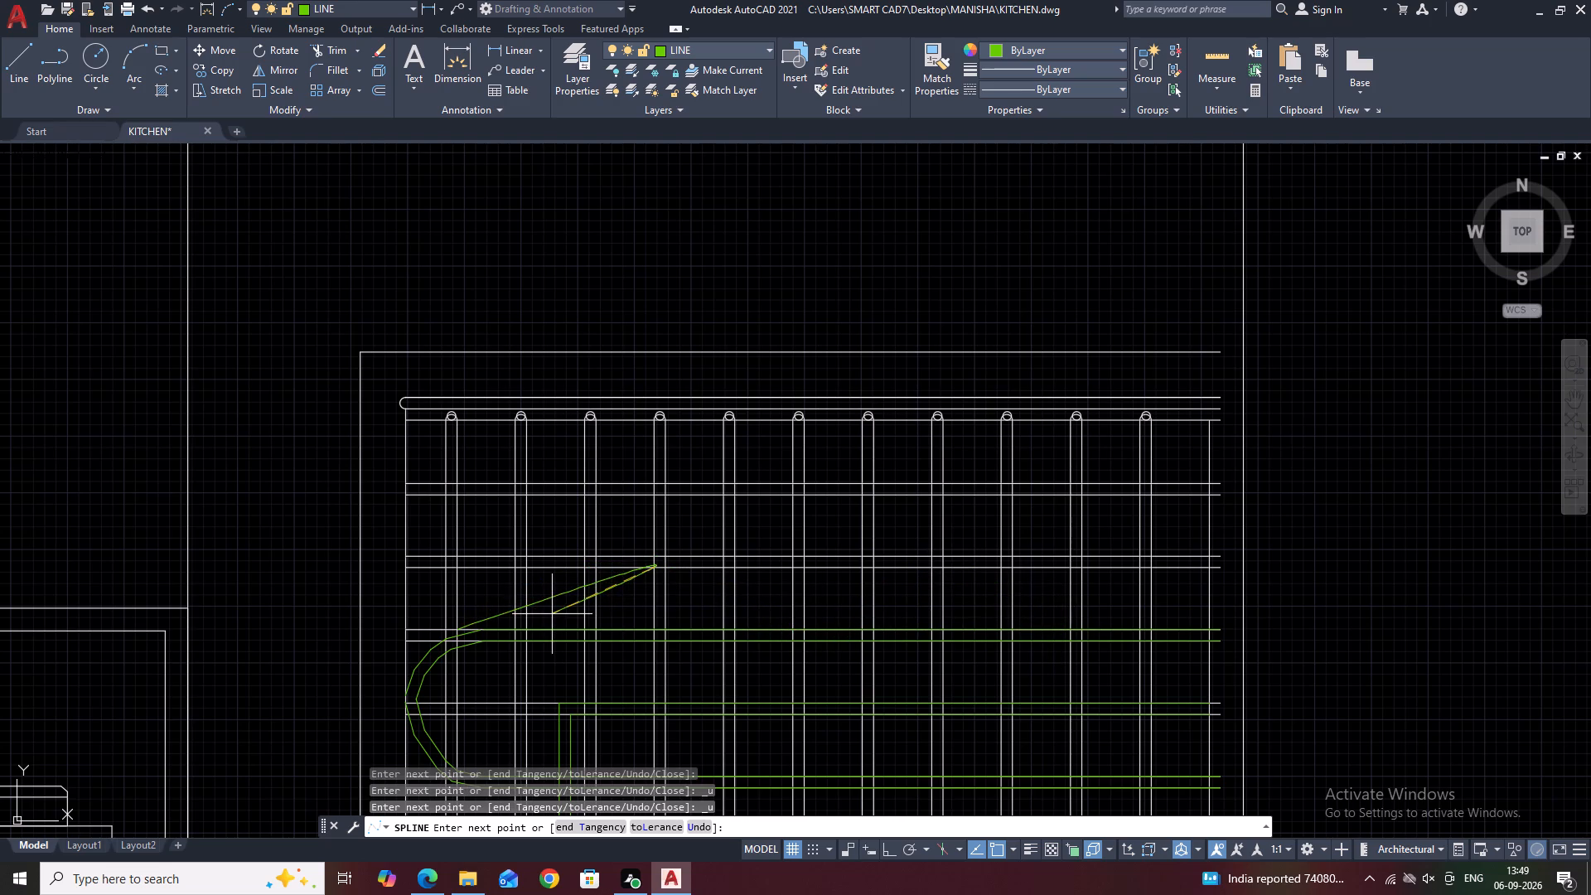
key(ctrl+z)
scroll(511, 585, up, 2)
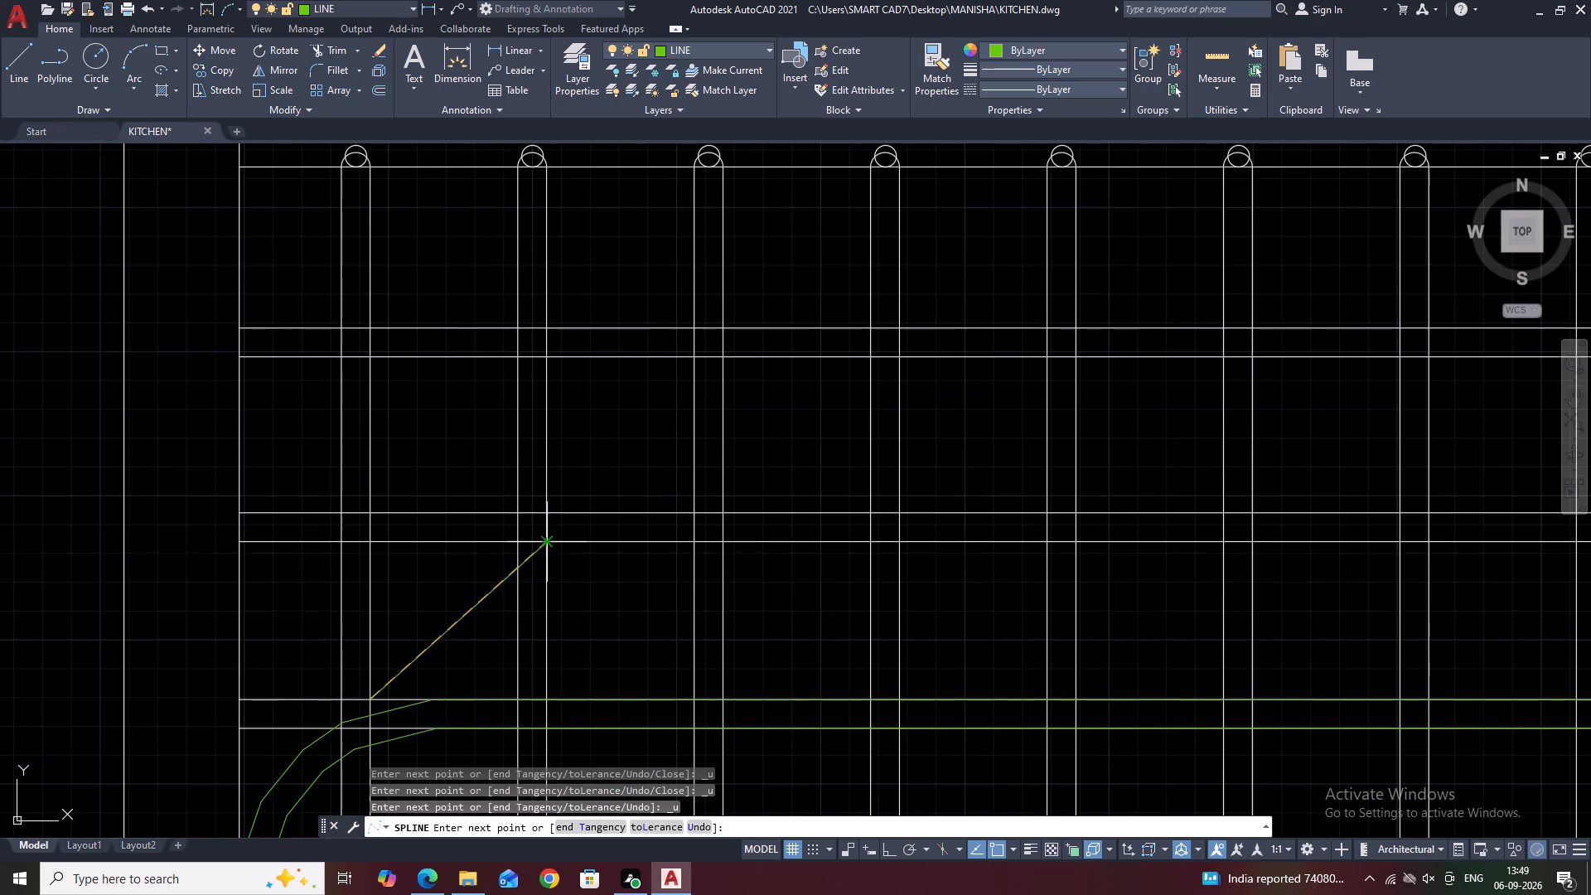
click(543, 542)
click(746, 703)
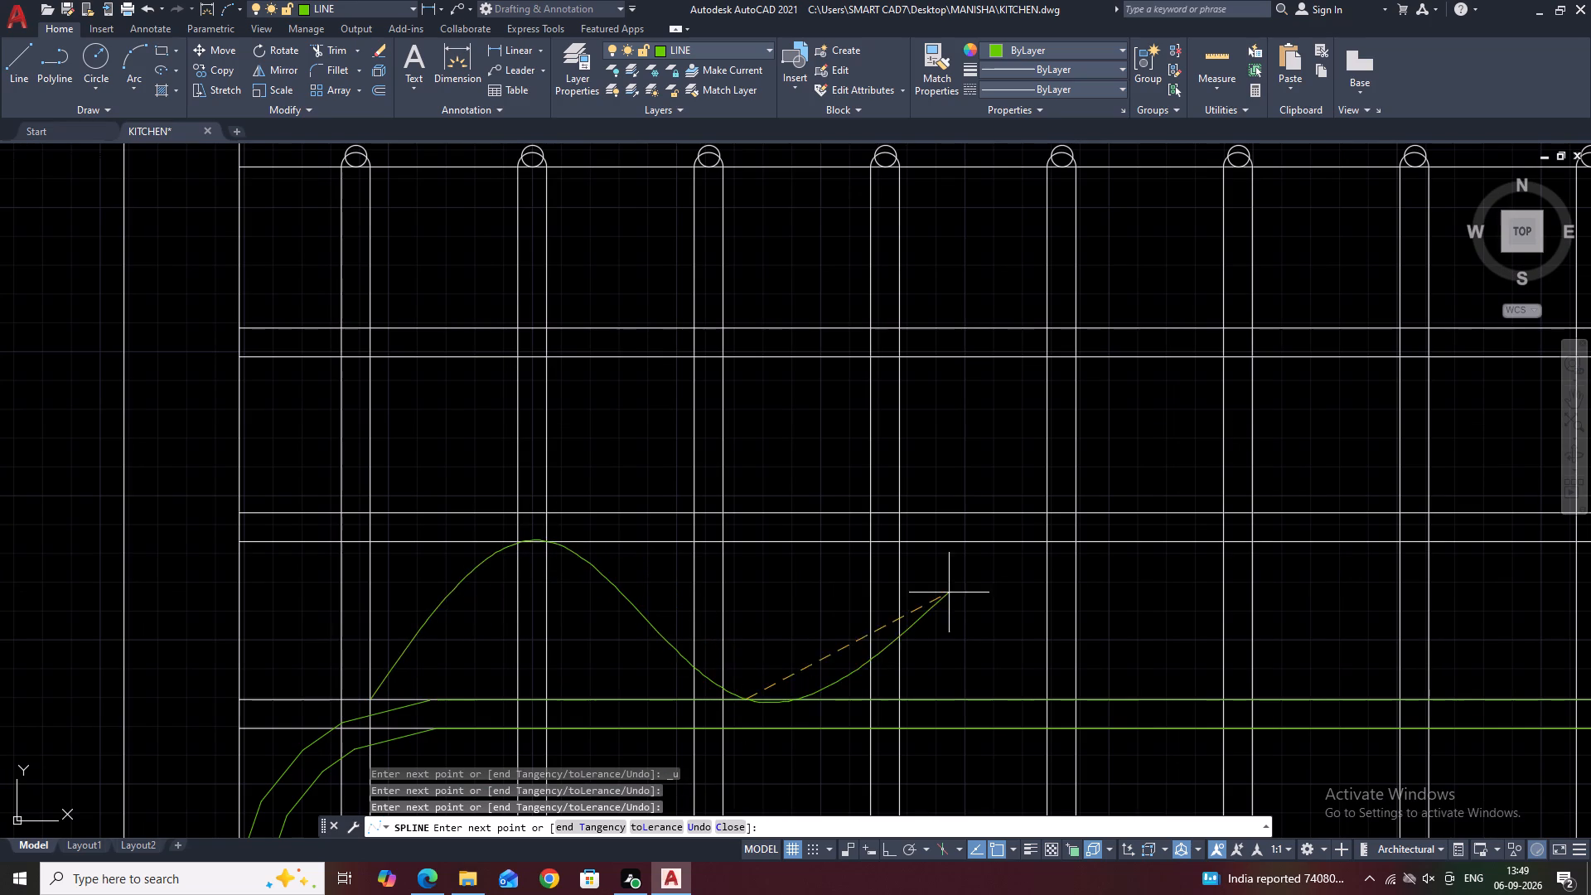
click(949, 544)
click(1062, 701)
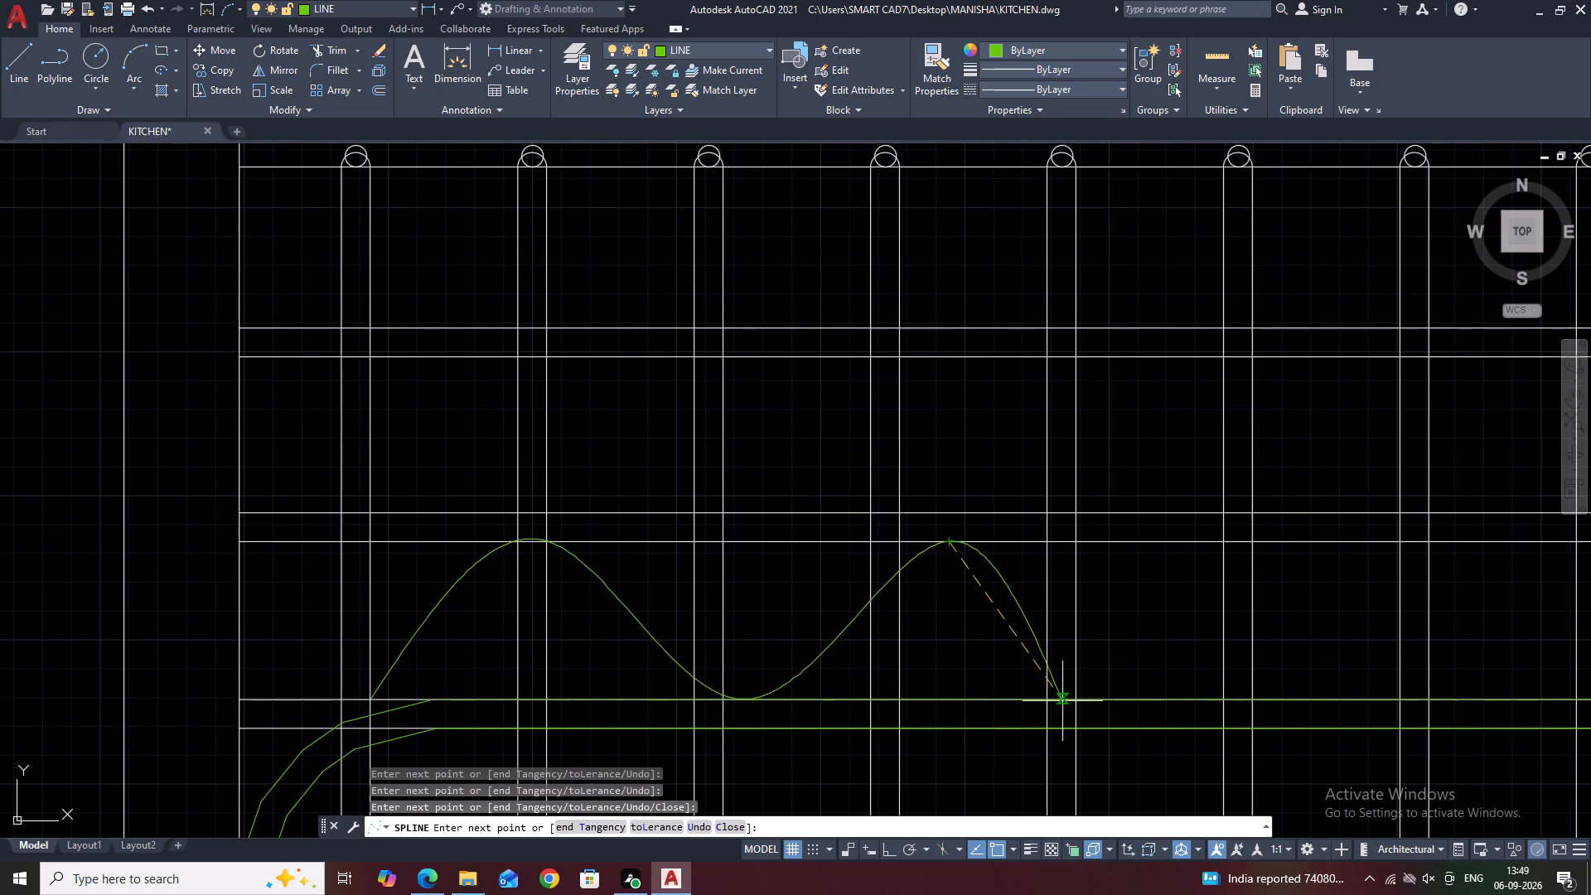
click(1230, 539)
scroll(1239, 548, down, 2)
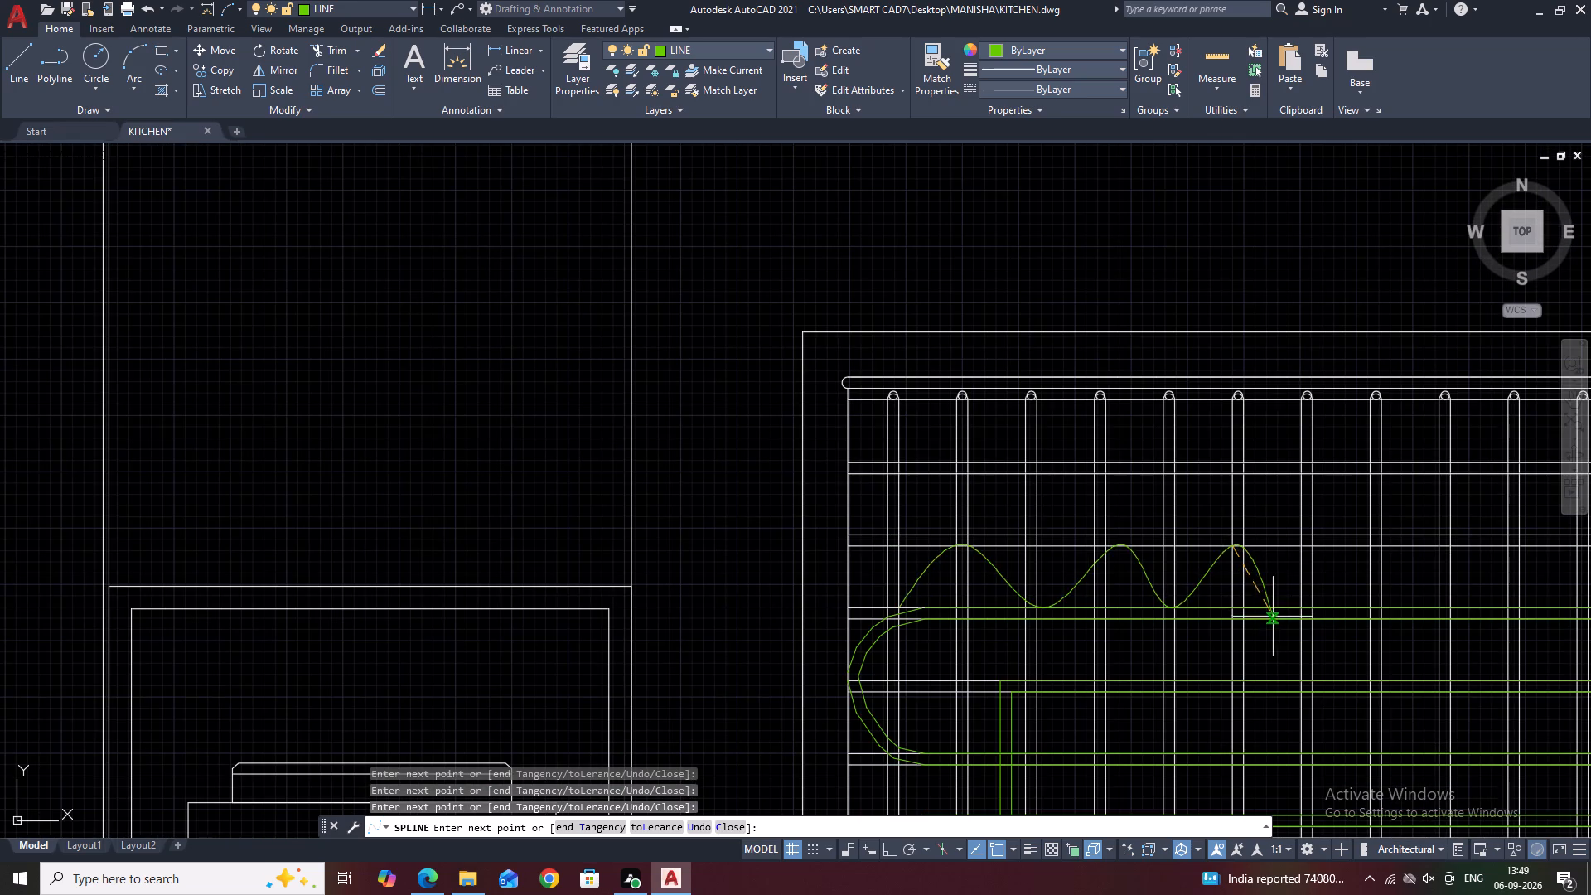
click(1302, 607)
middle_drag(1257, 601, 752, 573)
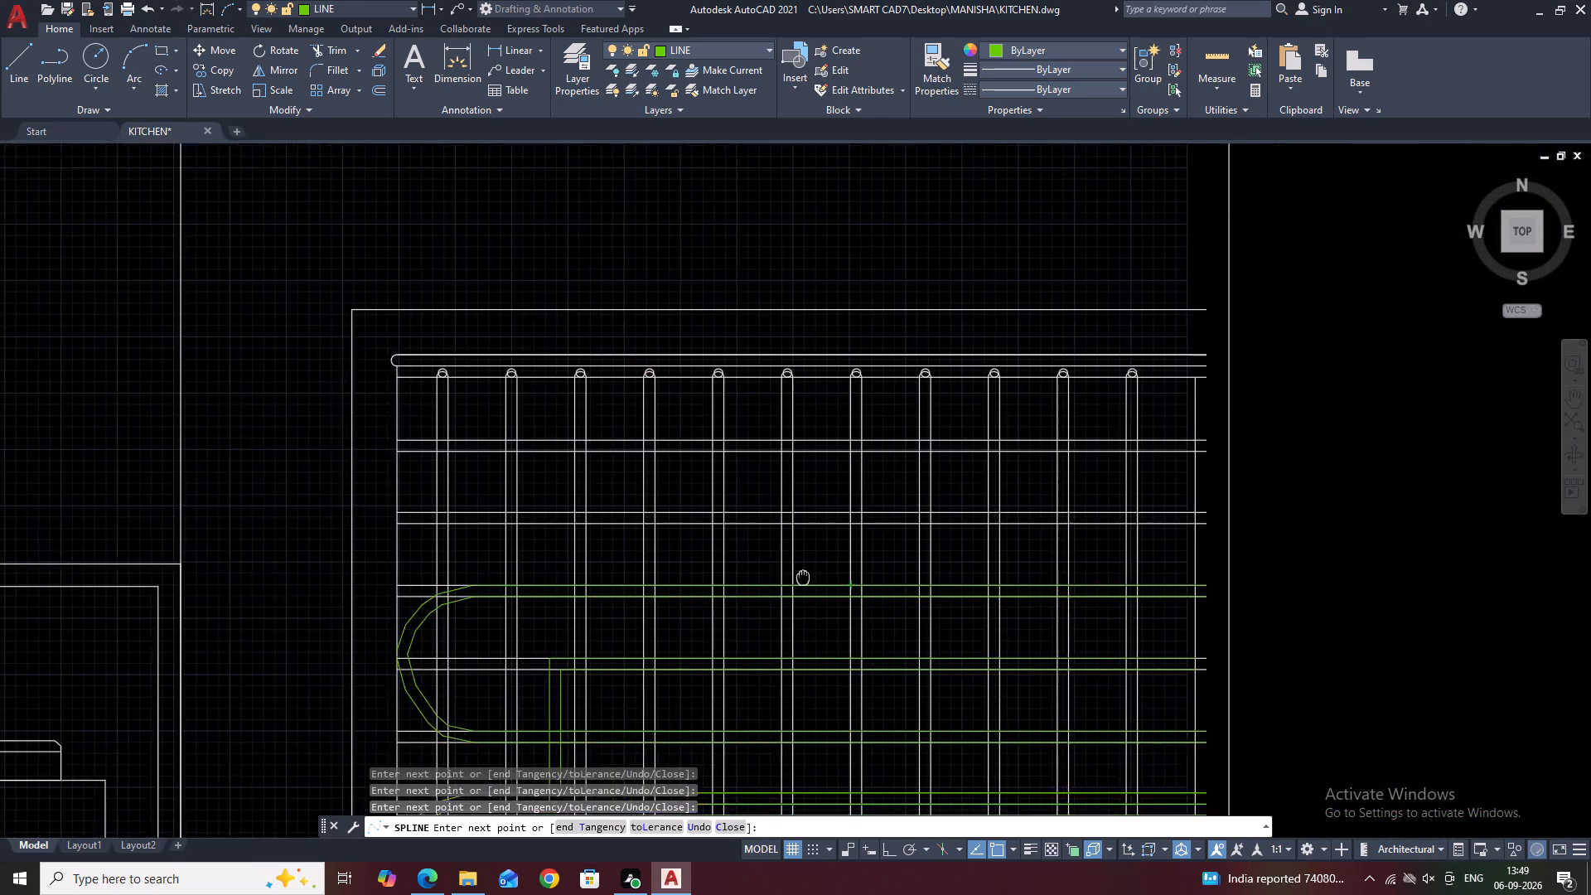
middle_drag(752, 573, 700, 570)
click(833, 517)
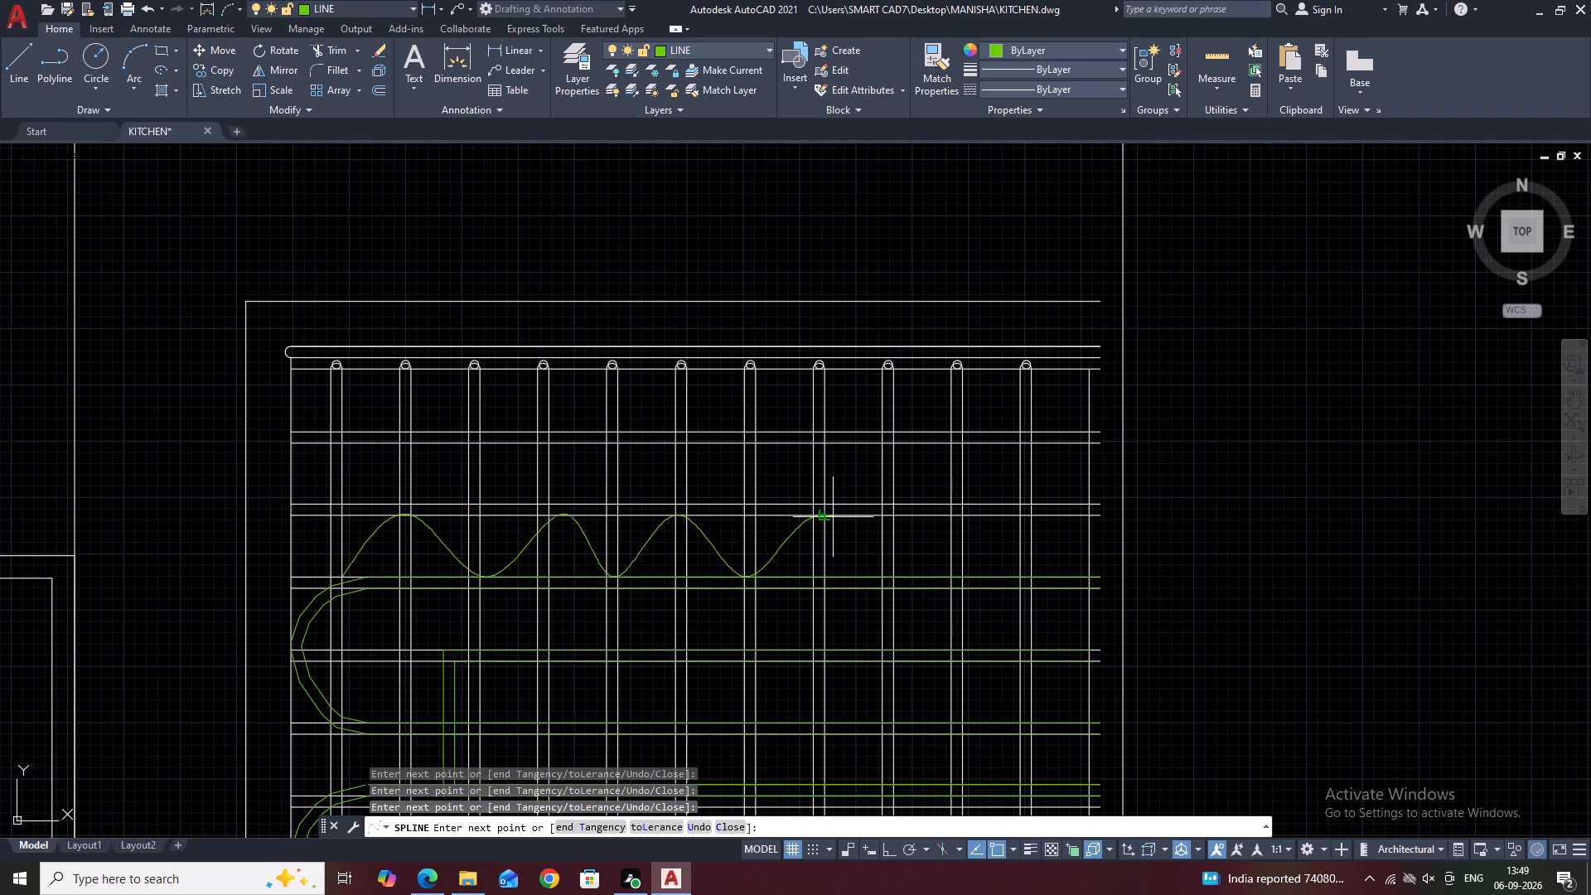
click(896, 578)
click(963, 516)
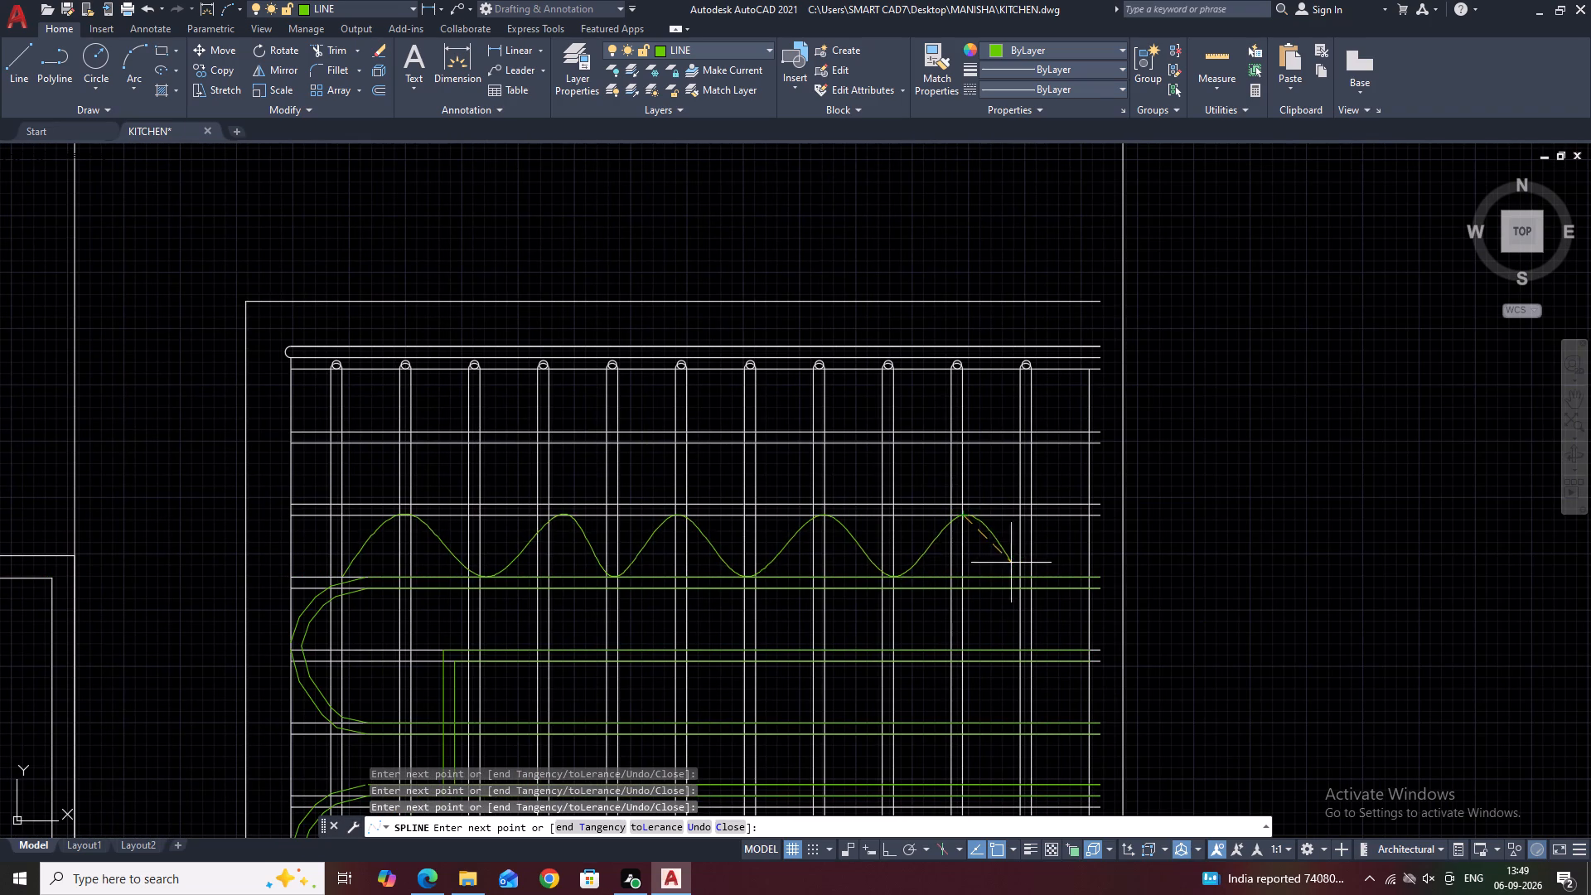
click(1023, 576)
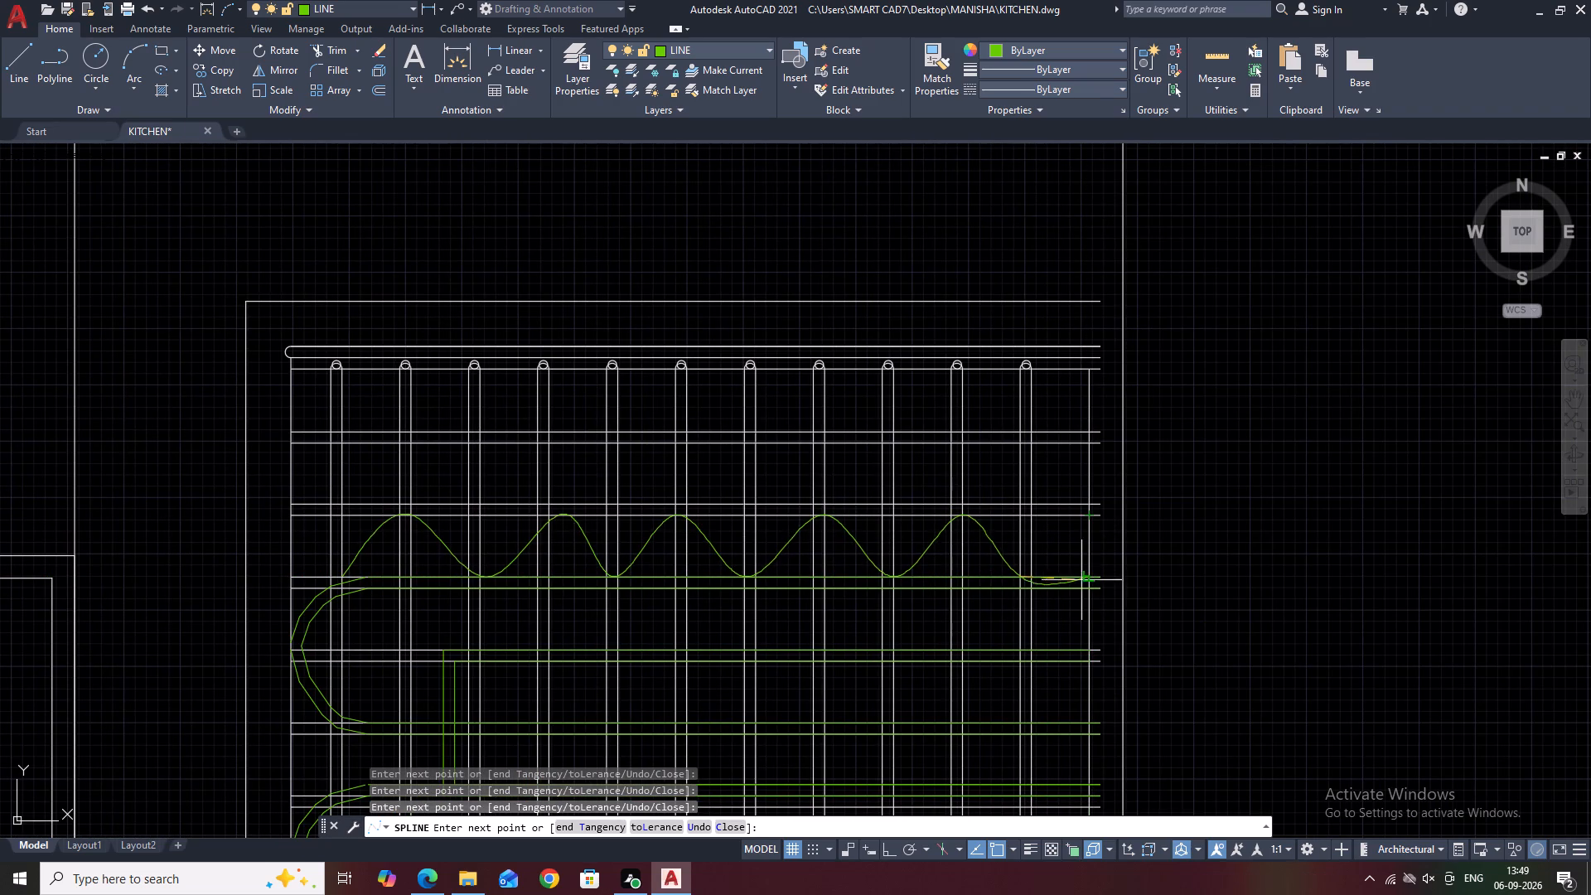
click(1087, 570)
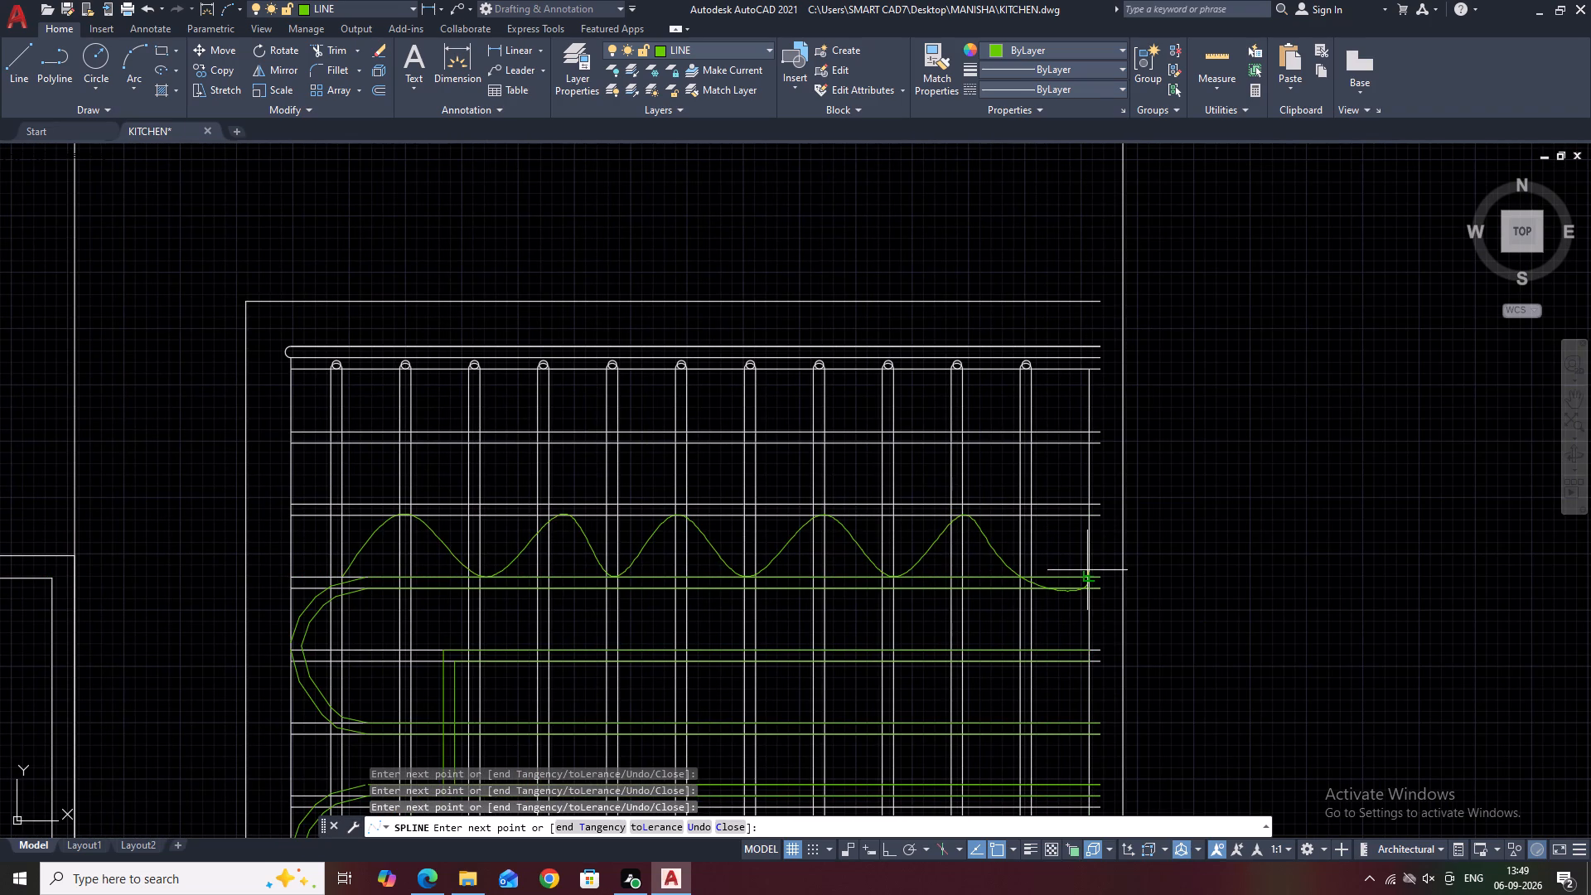
key(Return)
Move the spline's second-to-last fit point slightly upward, above the uppermost green tube, to smooth the wave's tail.
click(998, 552)
scroll(1014, 574, up, 2)
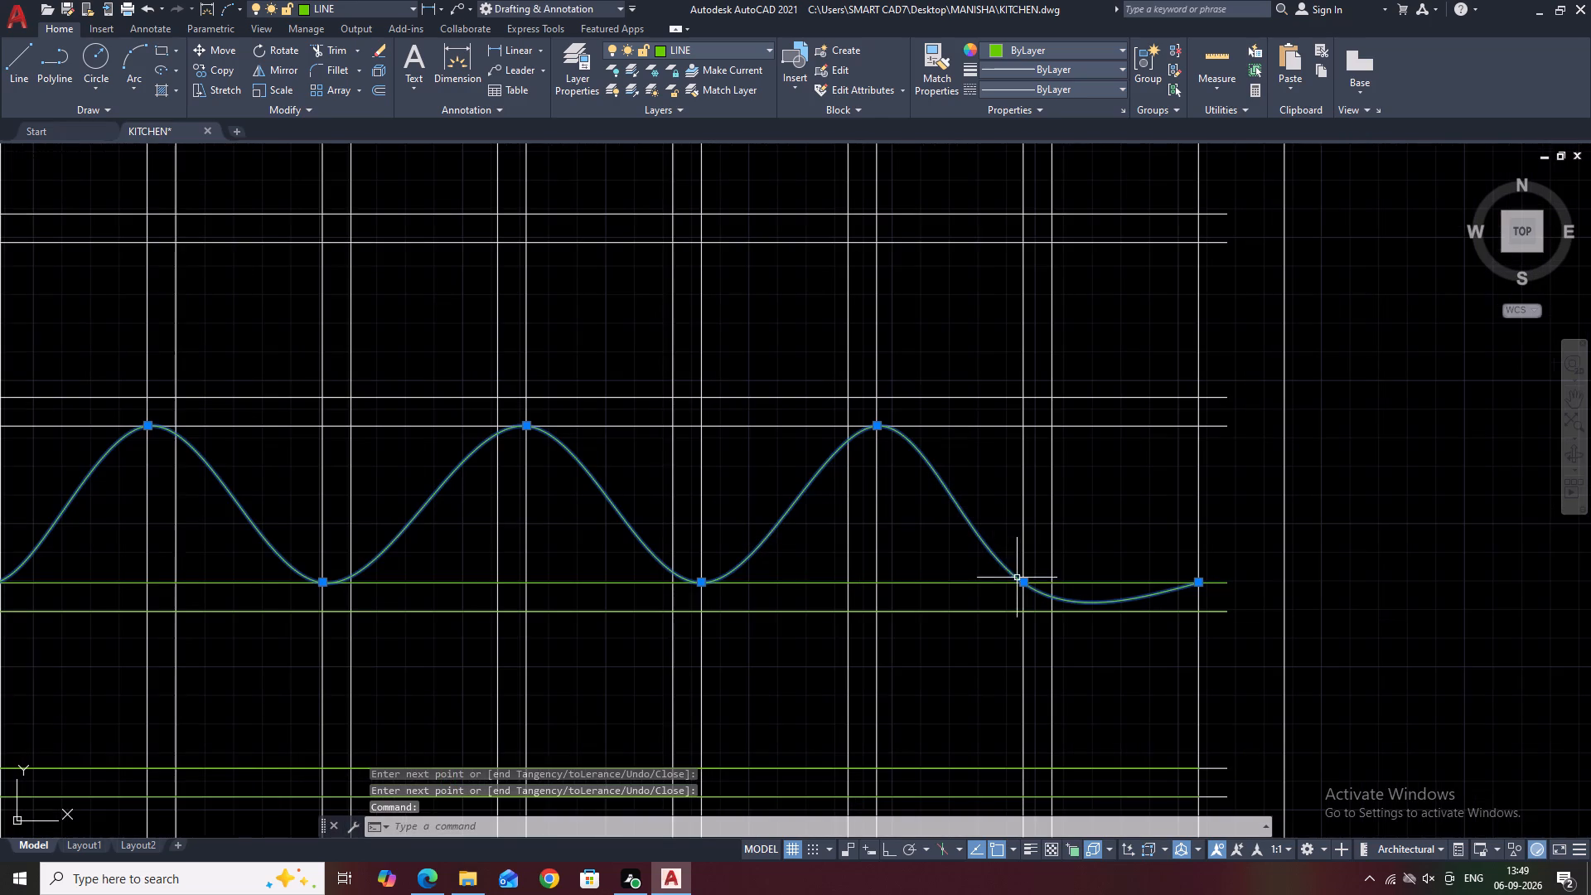
click(1024, 585)
click(1021, 556)
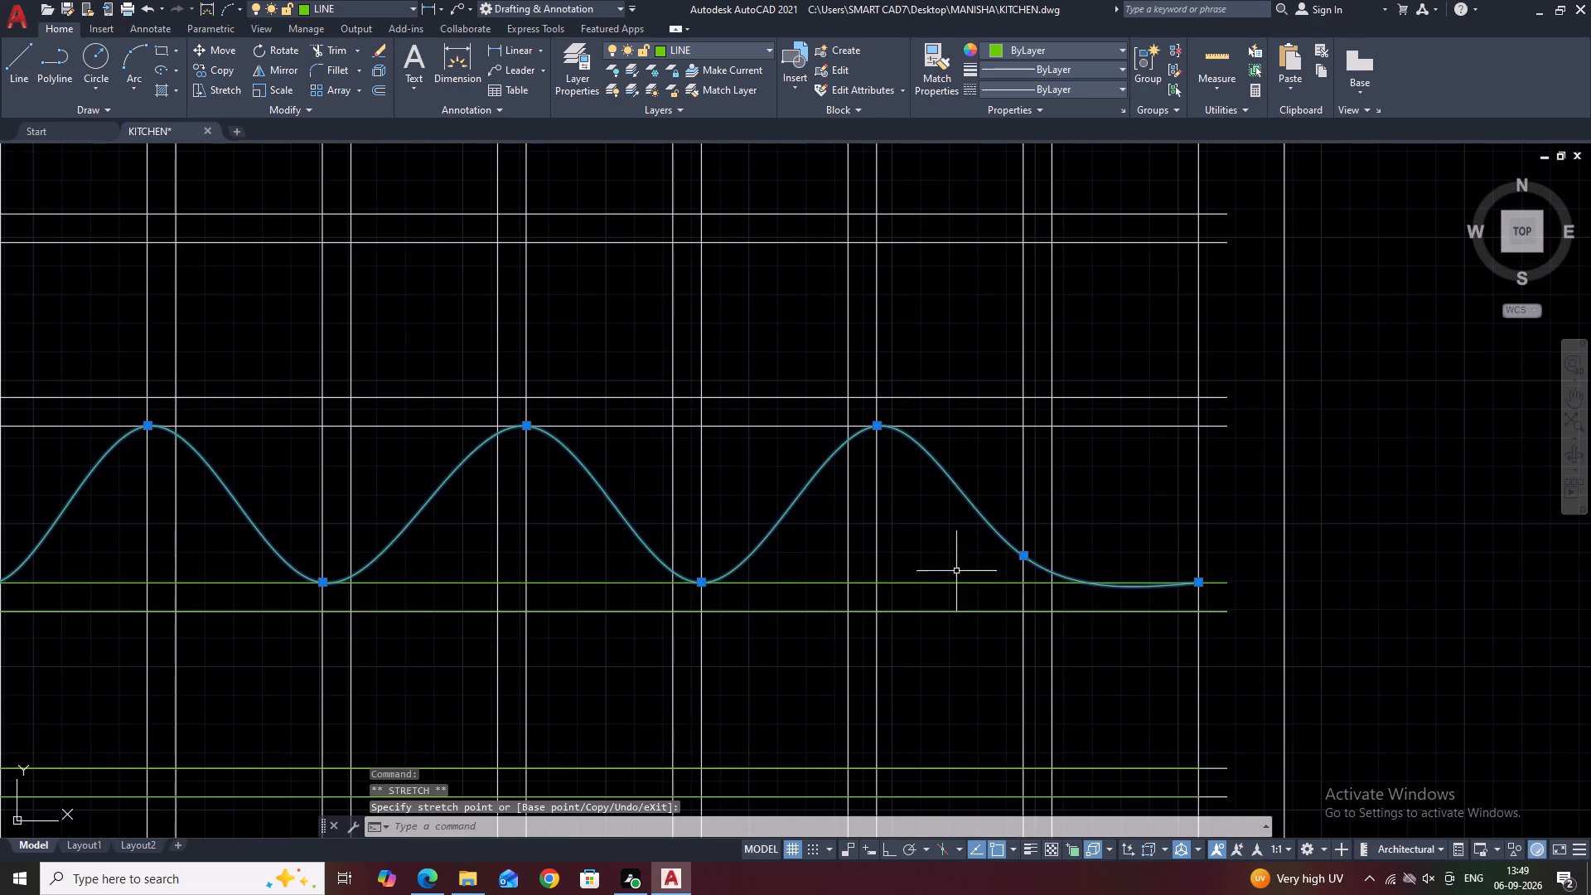
Offset the wavy spline repeatedly toward its upper side at a distance of 0.025 to build a thick band of parallel curves.
middle_drag(880, 561, 970, 641)
scroll(959, 604, down, 3)
middle_drag(789, 630, 786, 609)
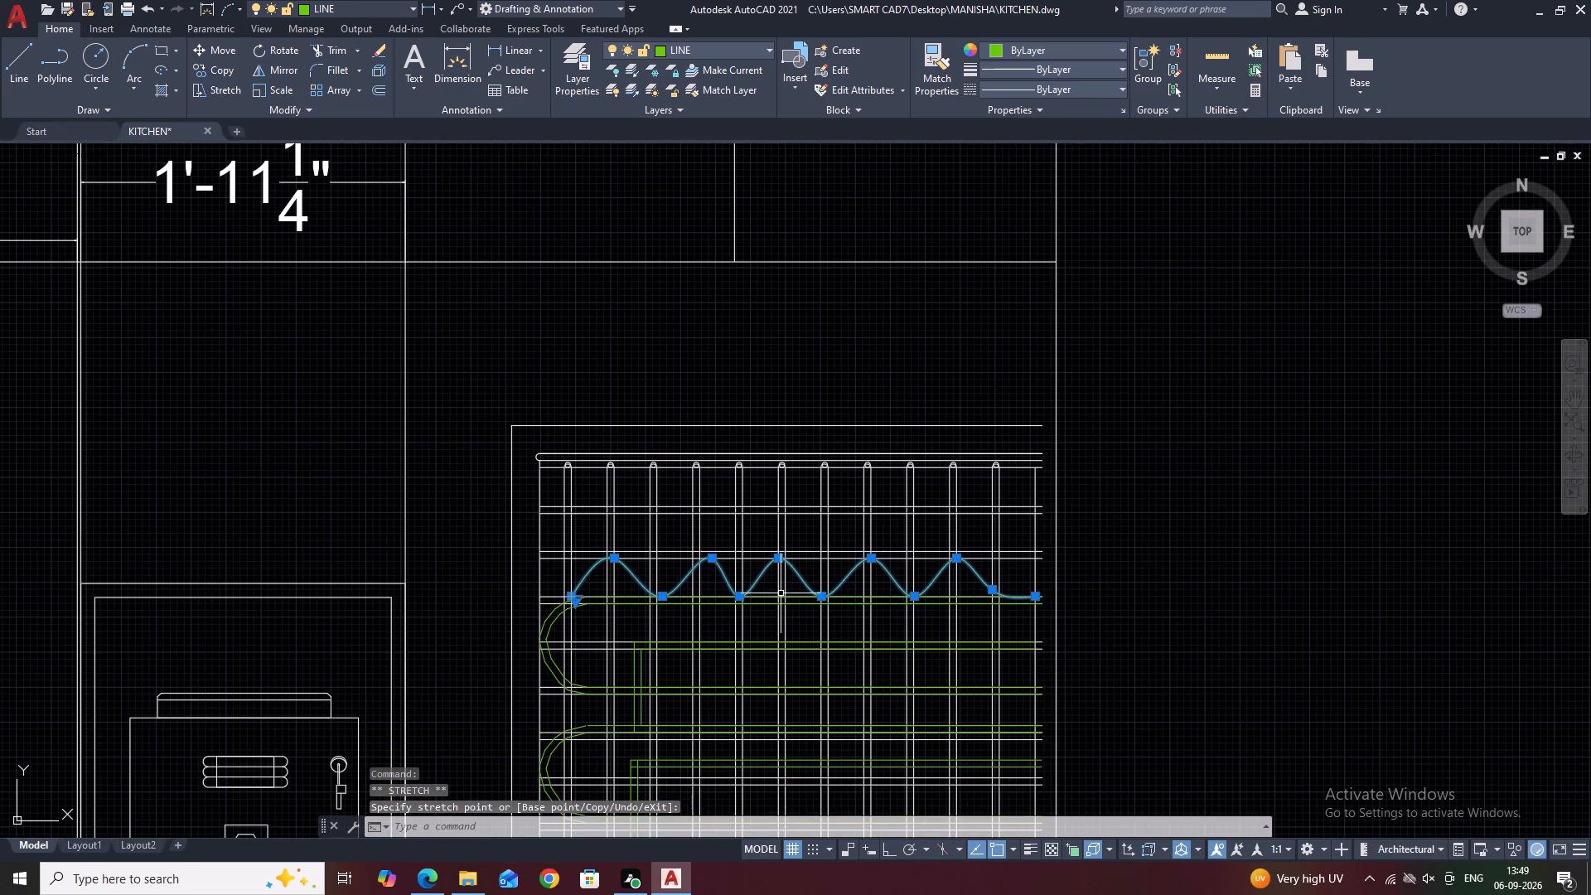
text(O)
key(space)
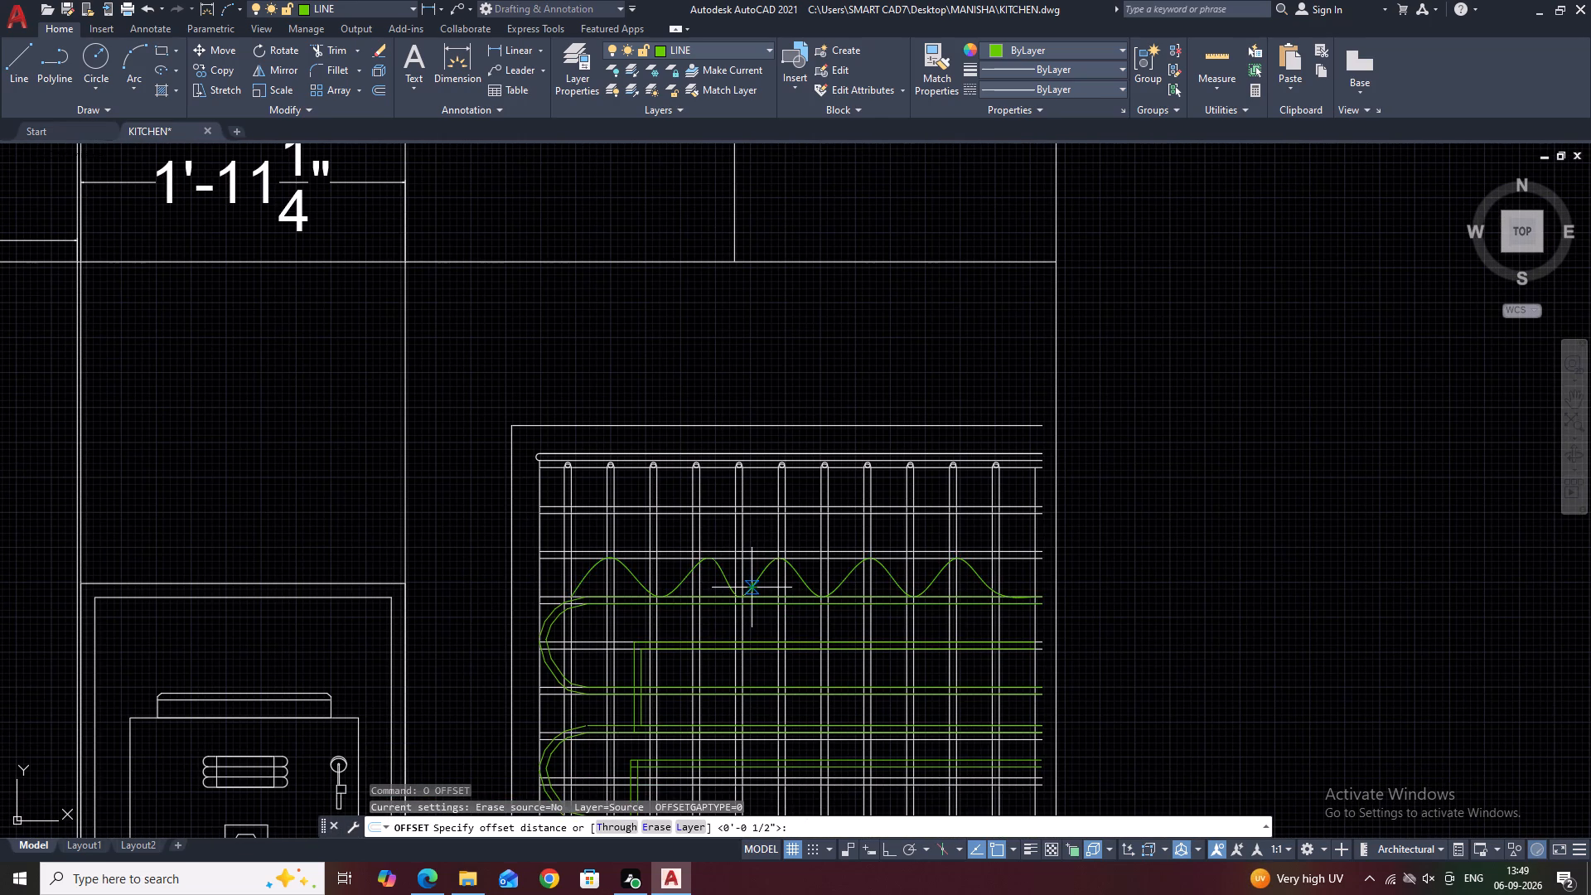
text(0.025)
key(space)
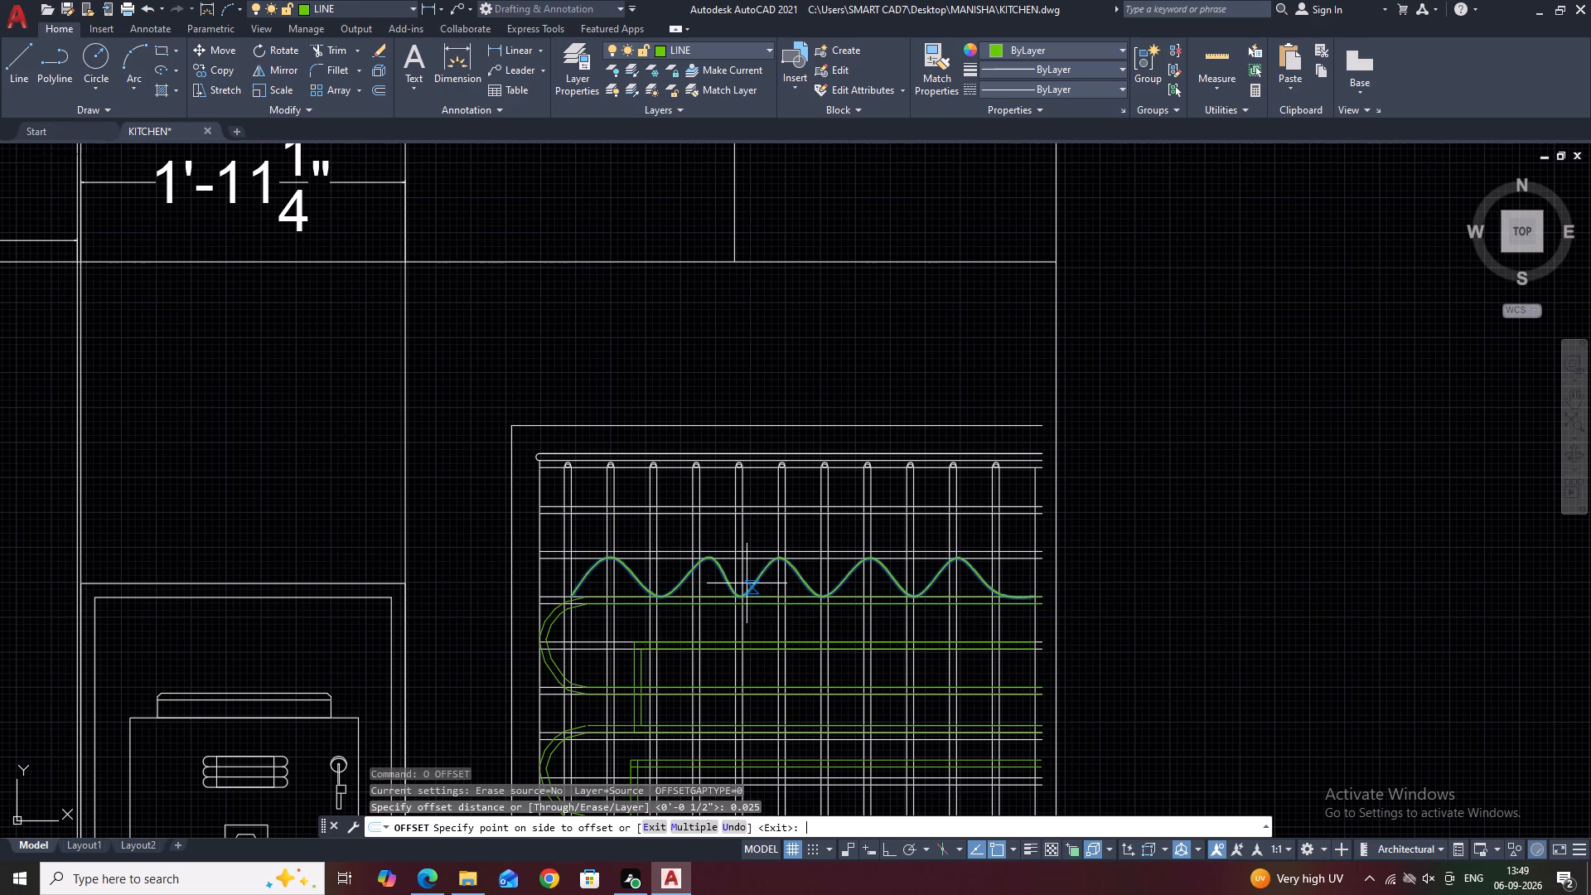
scroll(737, 568, up, 3)
click(714, 560)
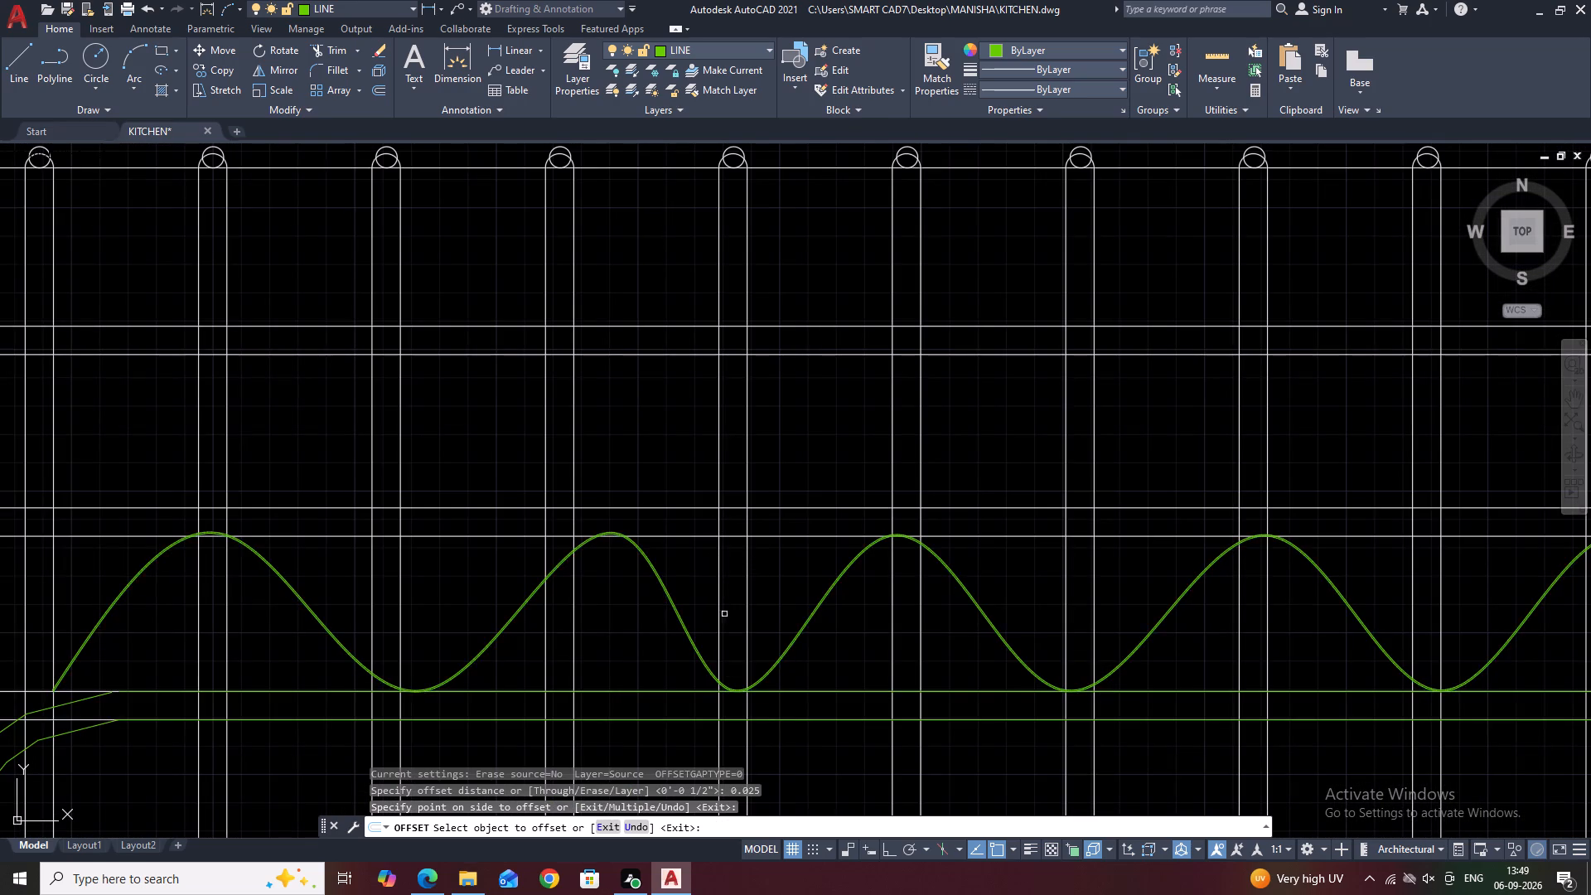
scroll(721, 690, up, 4)
click(725, 677)
click(717, 608)
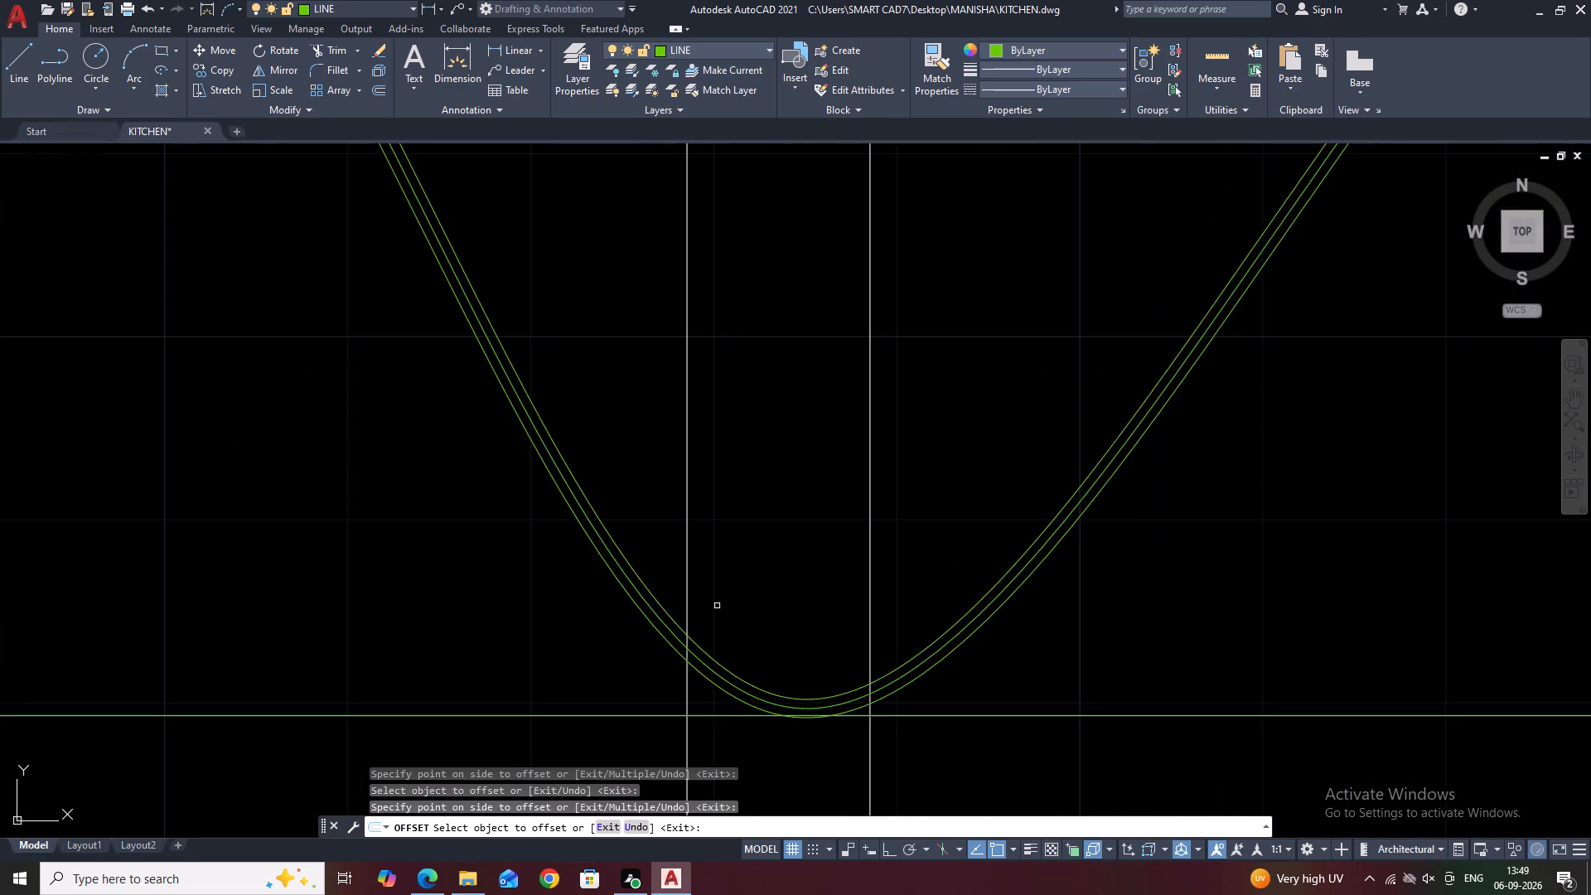
scroll(717, 608, down, 10)
scroll(843, 613, up, 6)
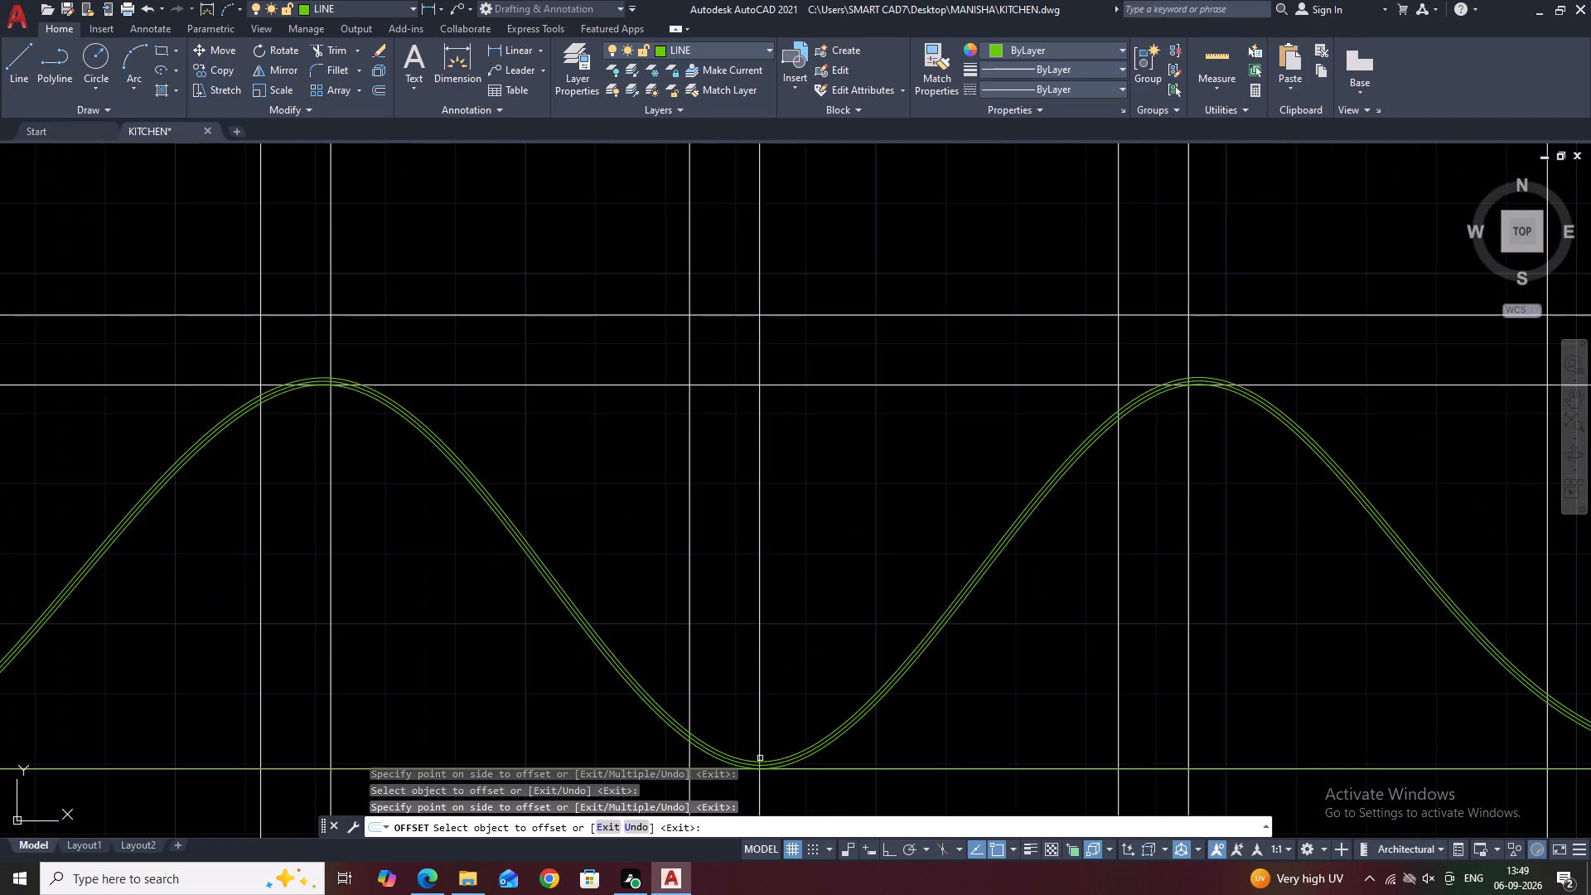
scroll(747, 779, up, 2)
click(738, 729)
click(733, 656)
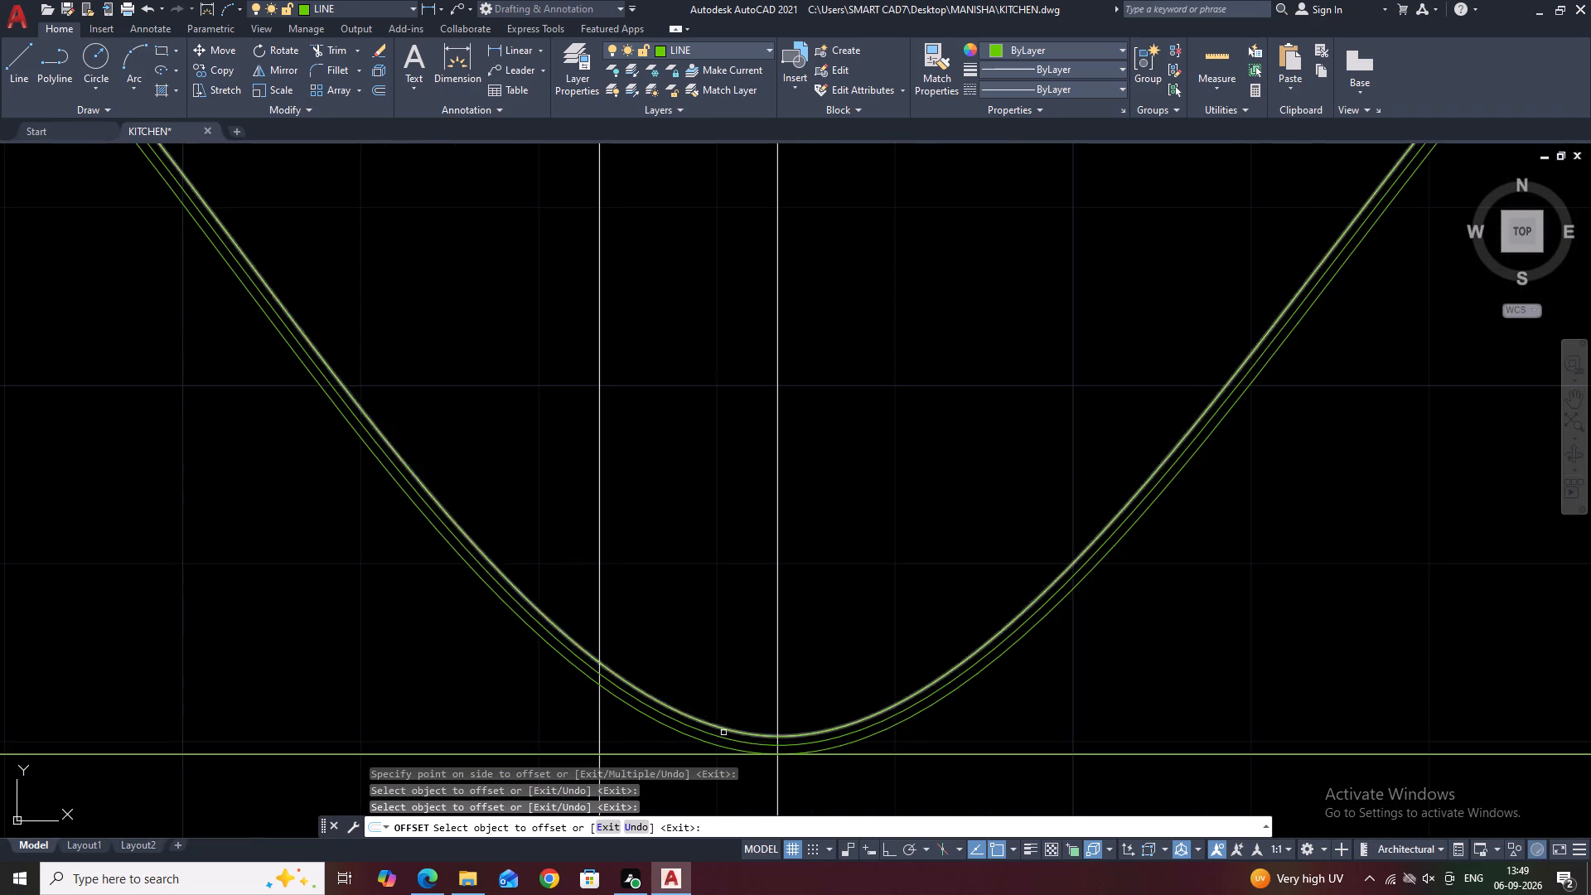
click(723, 728)
drag(731, 665, 733, 656)
click(727, 722)
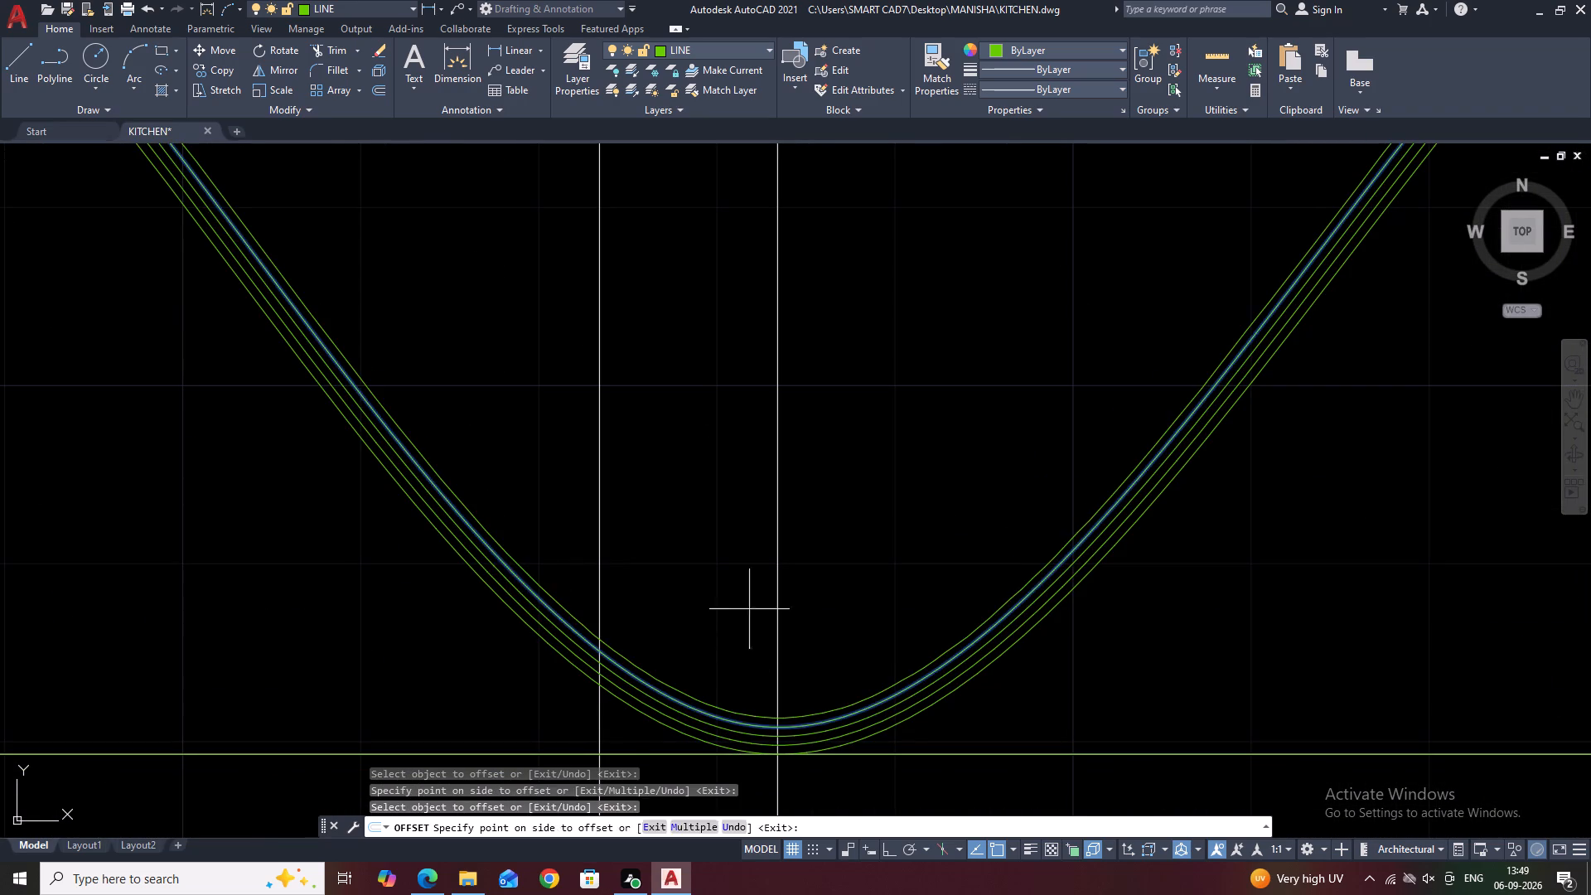
click(753, 585)
scroll(753, 577, down, 8)
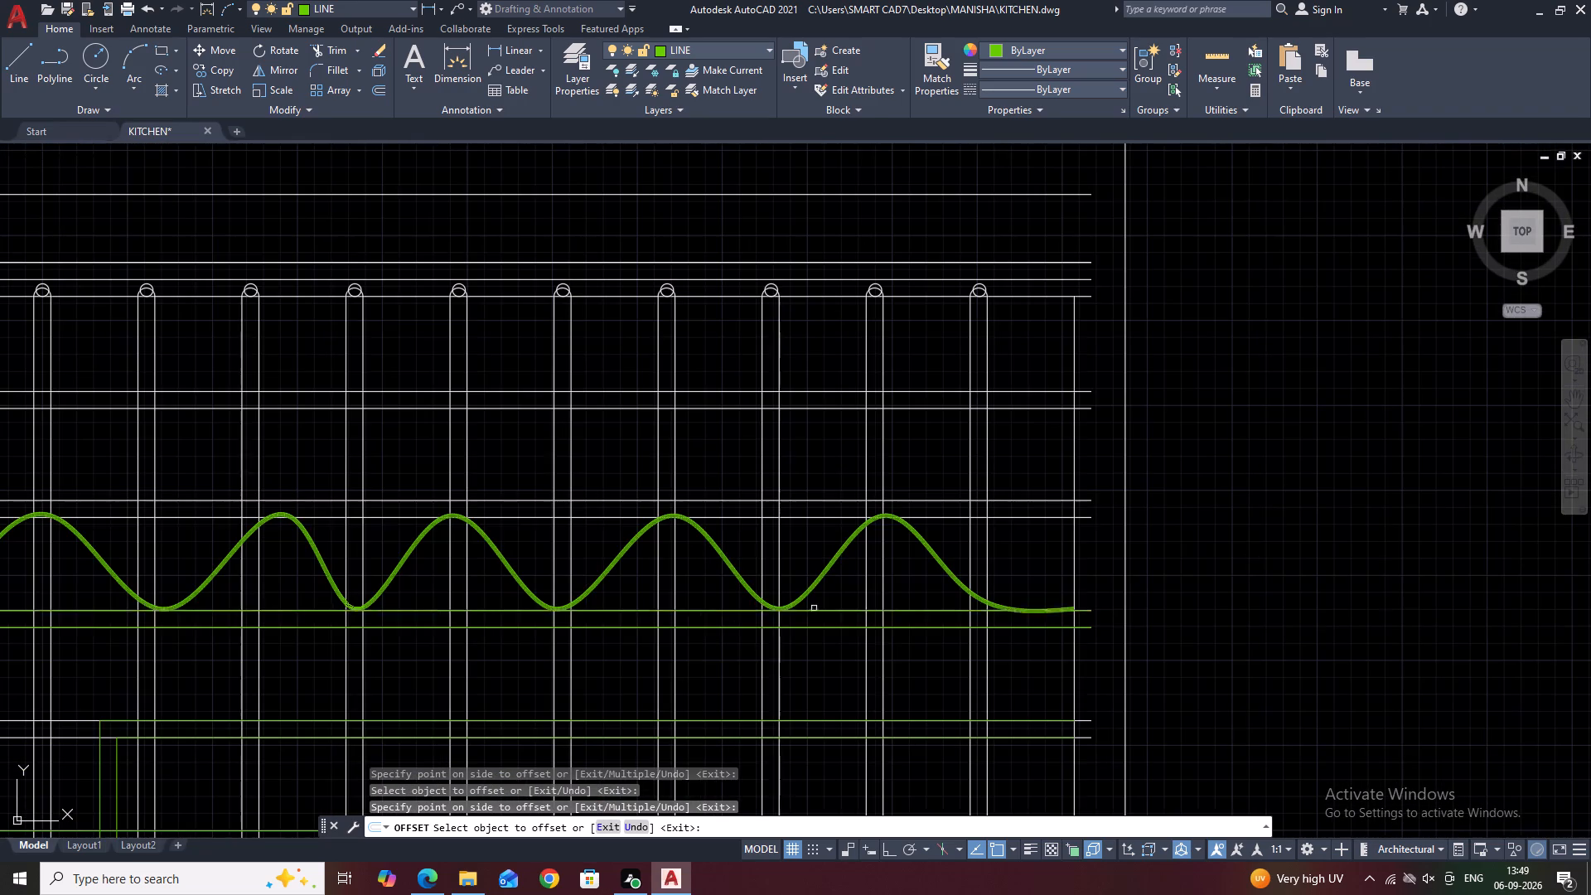
key(Escape)
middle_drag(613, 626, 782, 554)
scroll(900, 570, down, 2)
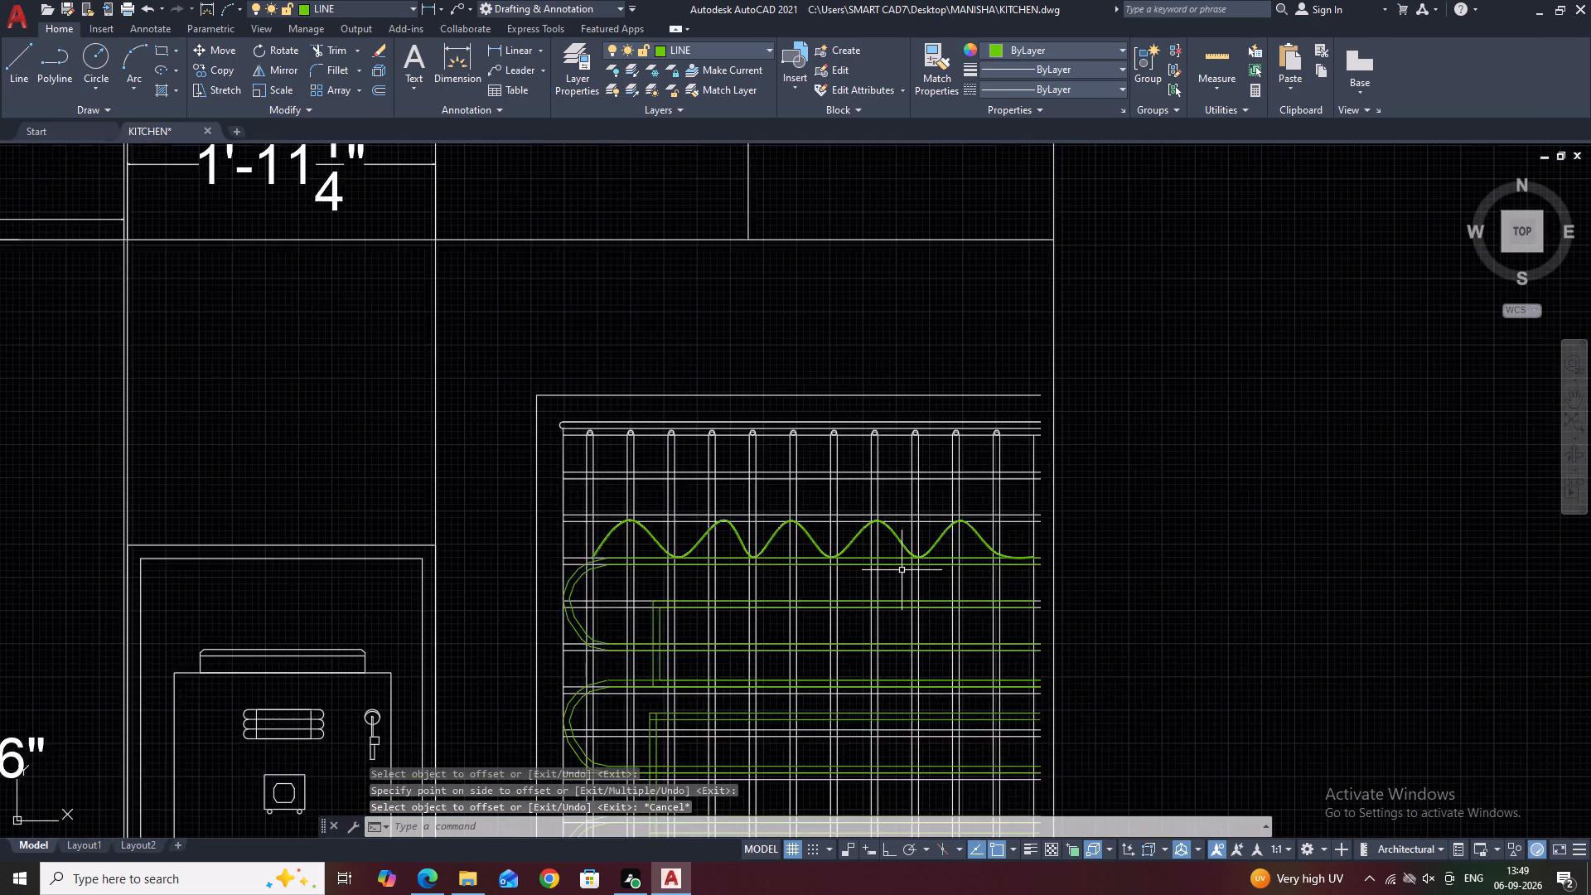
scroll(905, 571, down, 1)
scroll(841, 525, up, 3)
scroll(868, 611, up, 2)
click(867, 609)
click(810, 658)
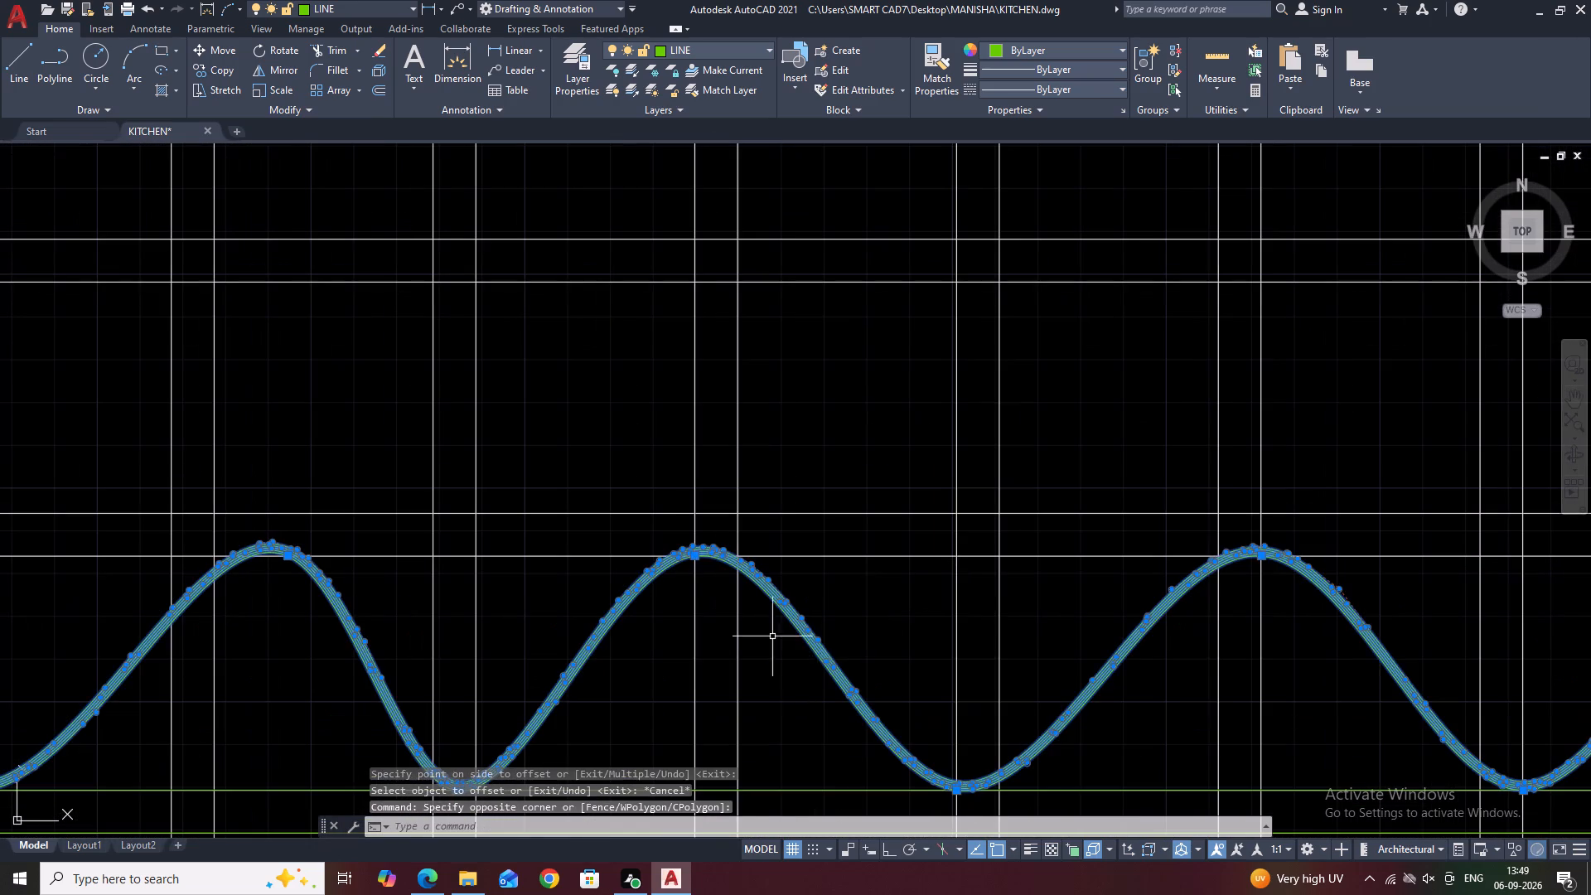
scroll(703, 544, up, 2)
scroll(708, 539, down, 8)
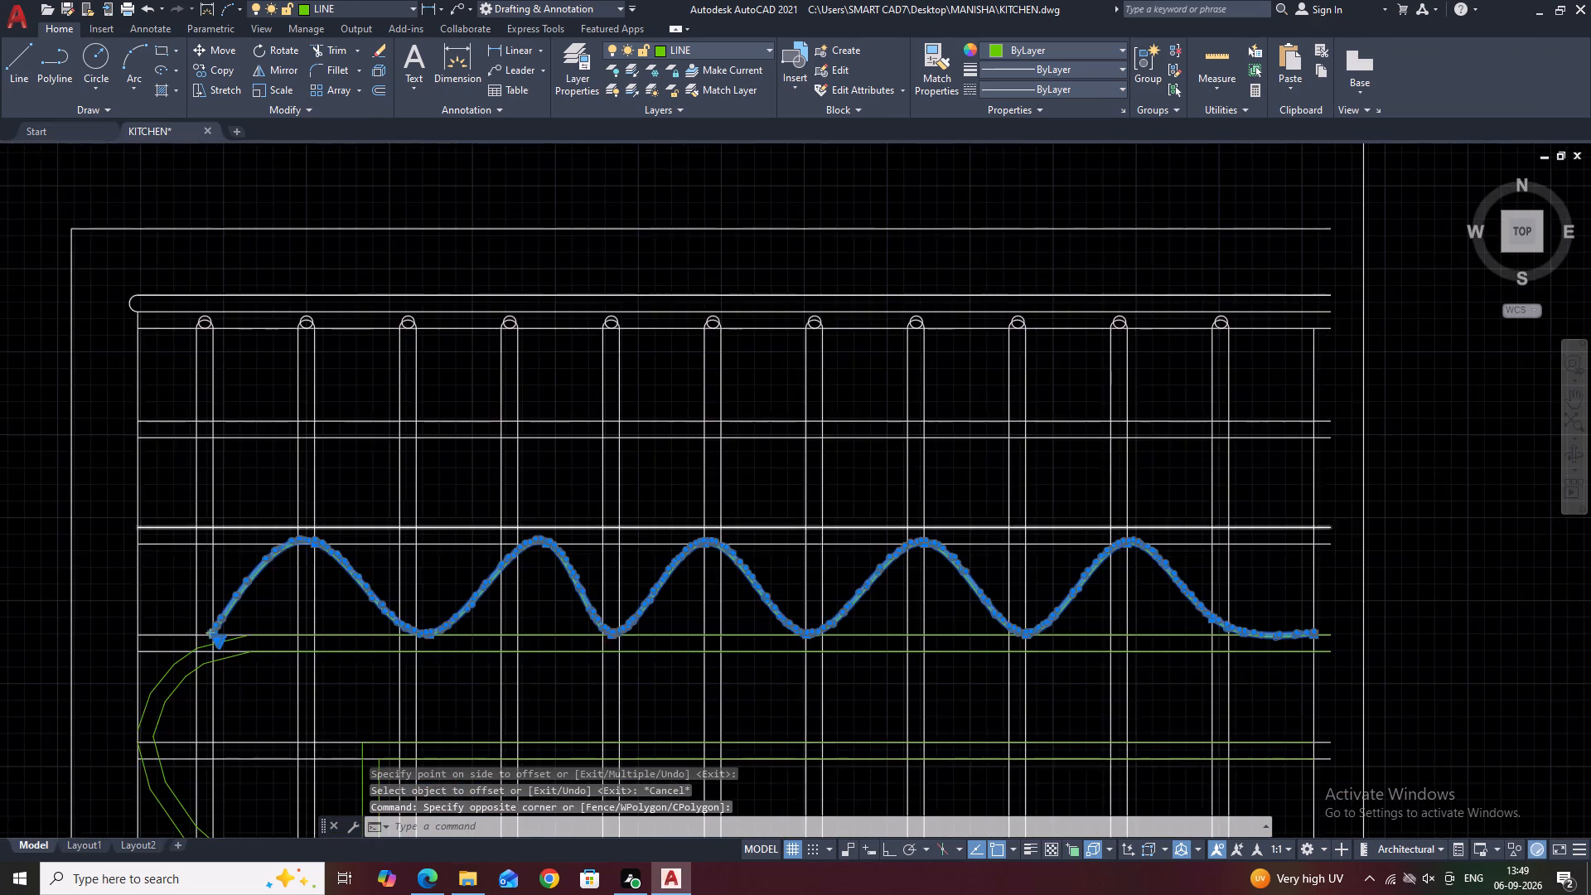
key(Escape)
Draw a nearly horizontal line across several vertical rods, between the rack's top rail and the first double crossbar.
middle_drag(731, 544, 803, 507)
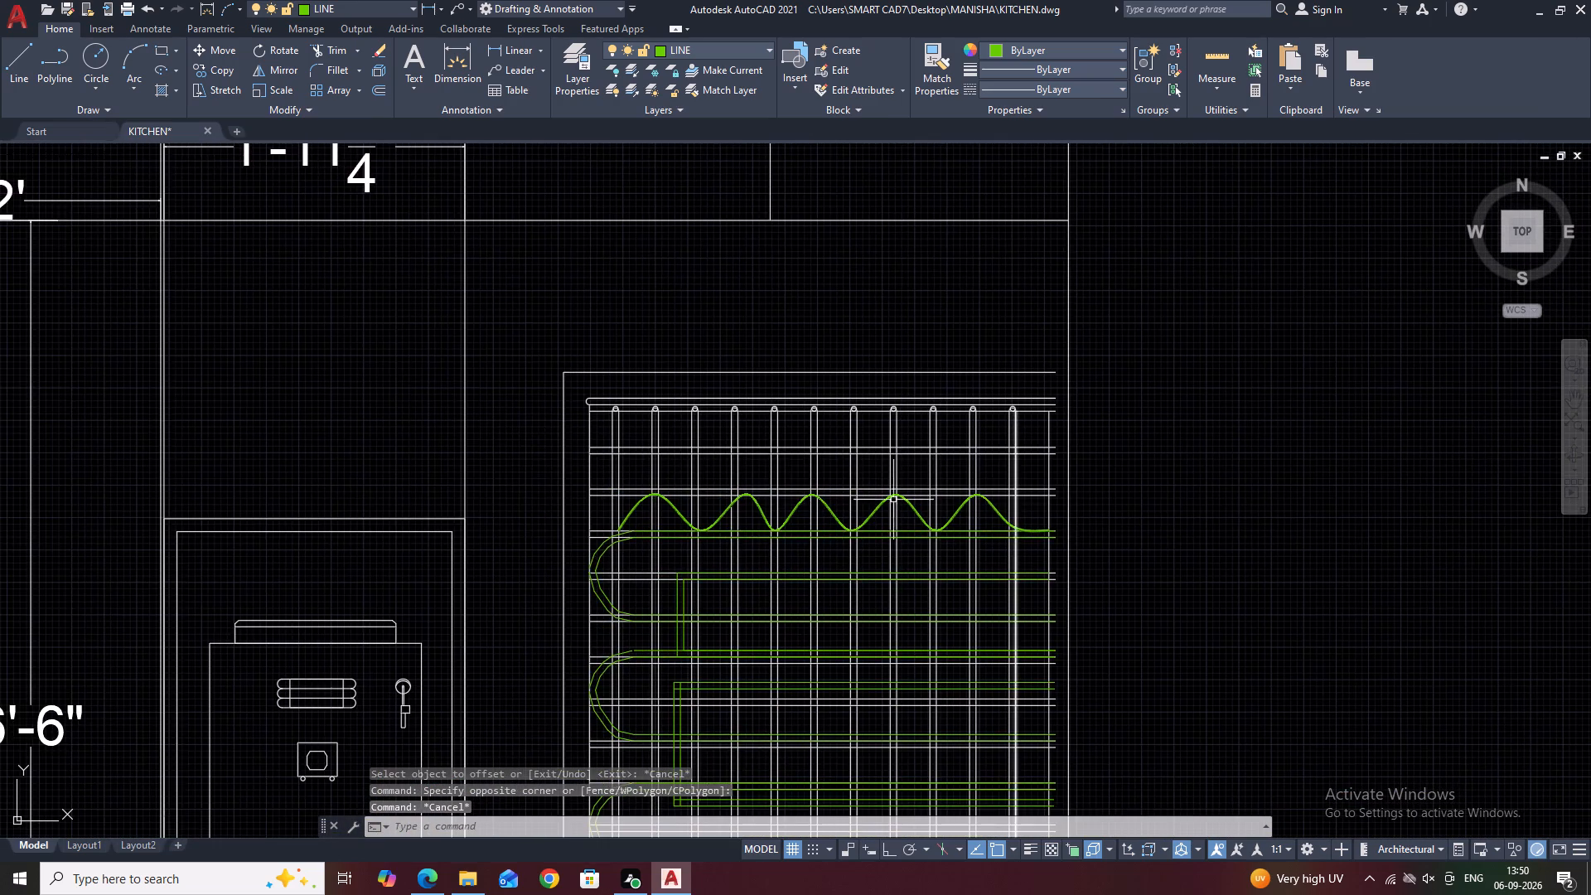
scroll(762, 499, up, 2)
middle_drag(1200, 504, 752, 530)
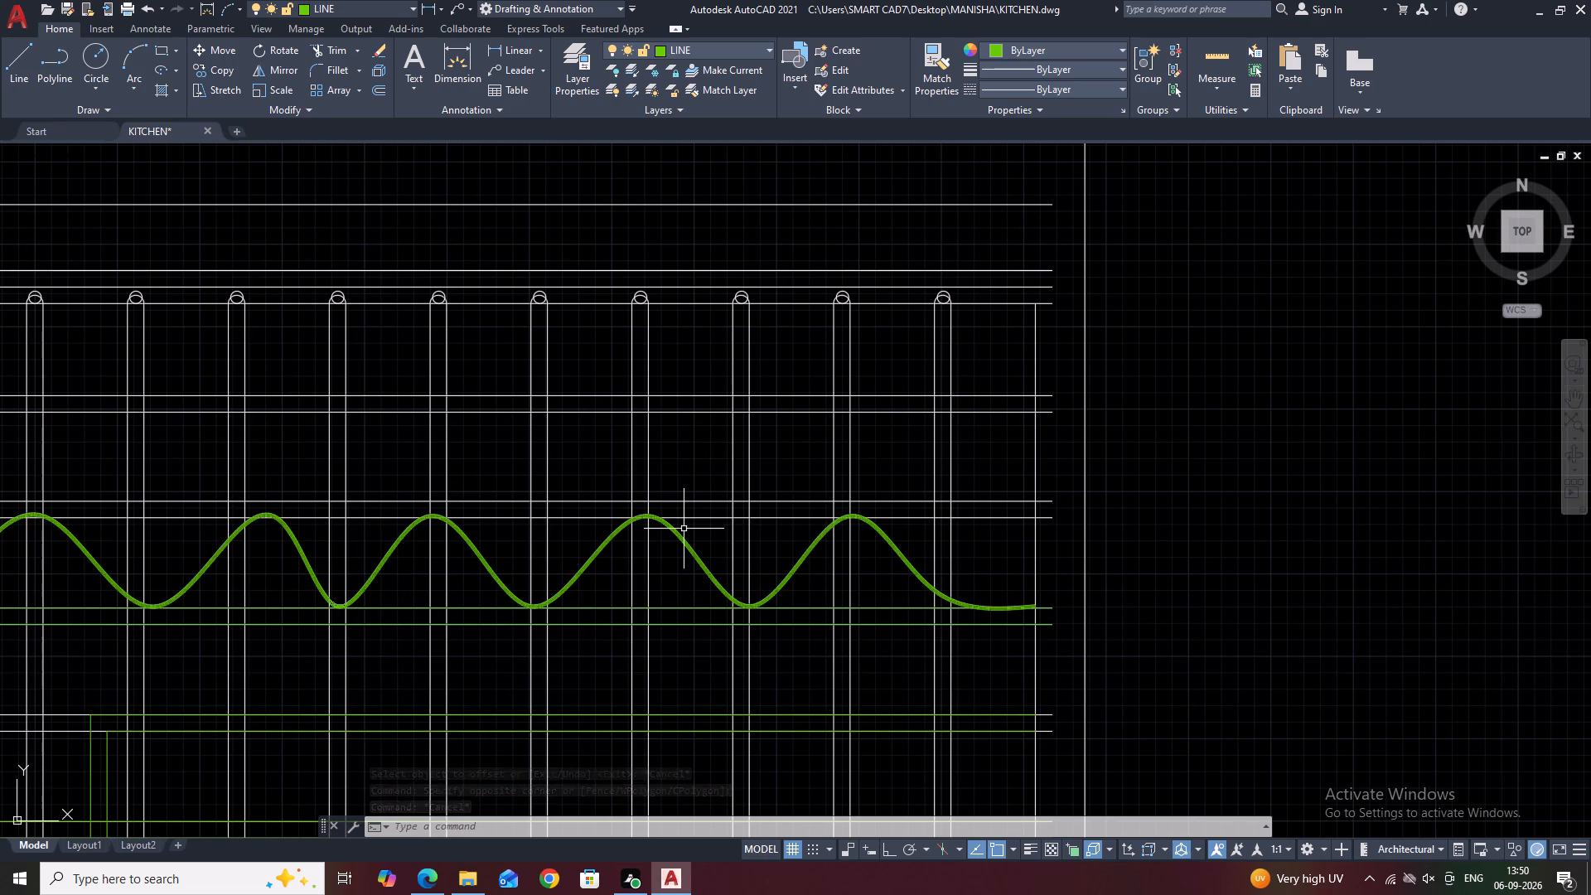
key(l)
key(space)
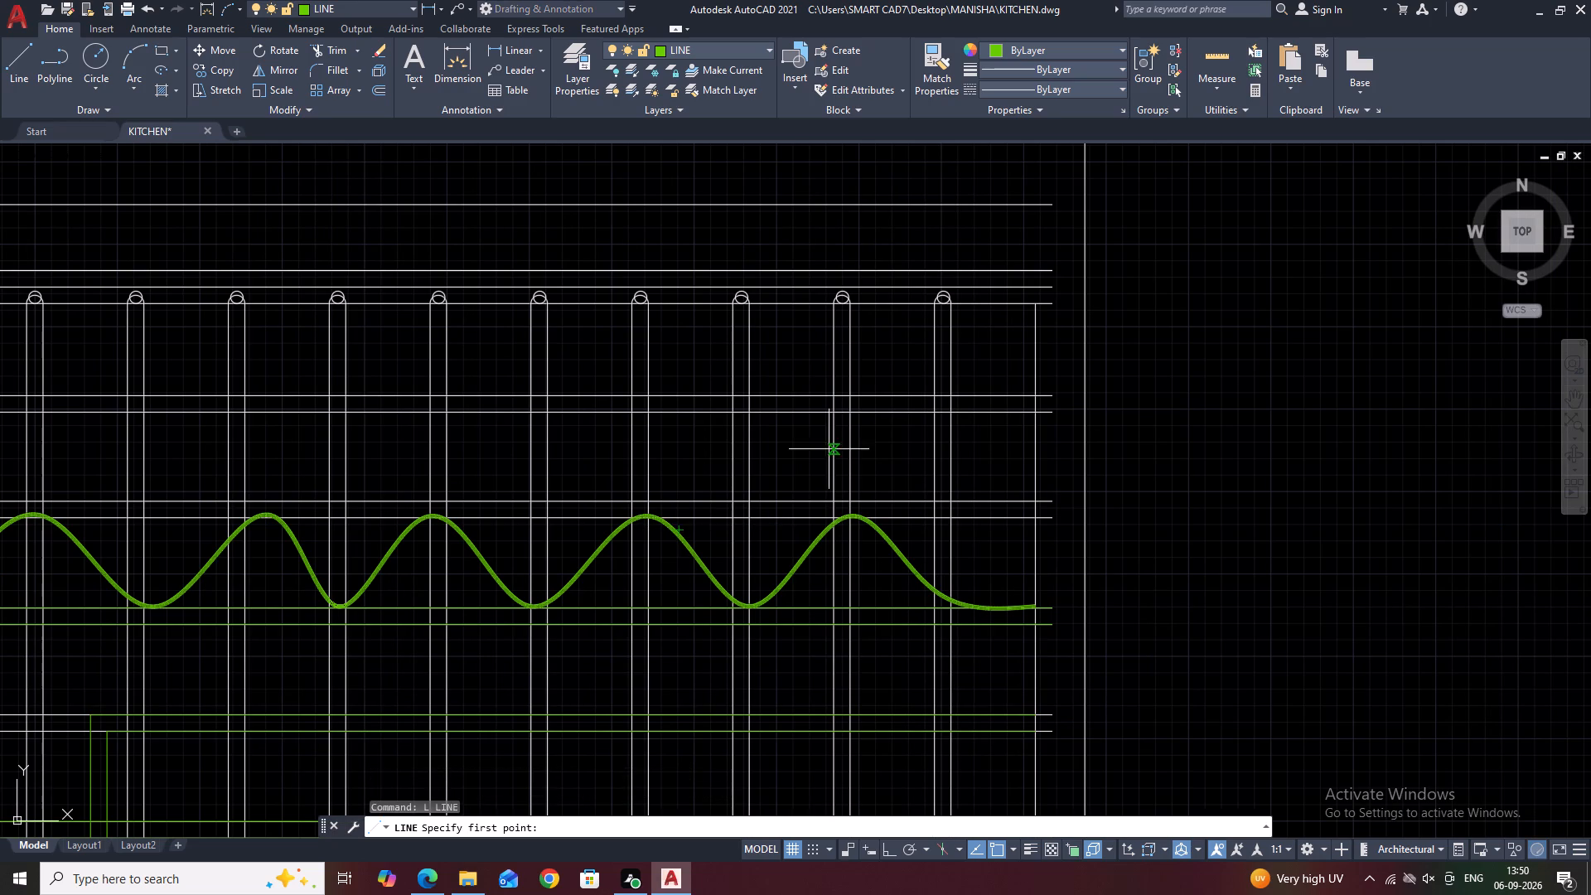
middle_drag(877, 467, 949, 443)
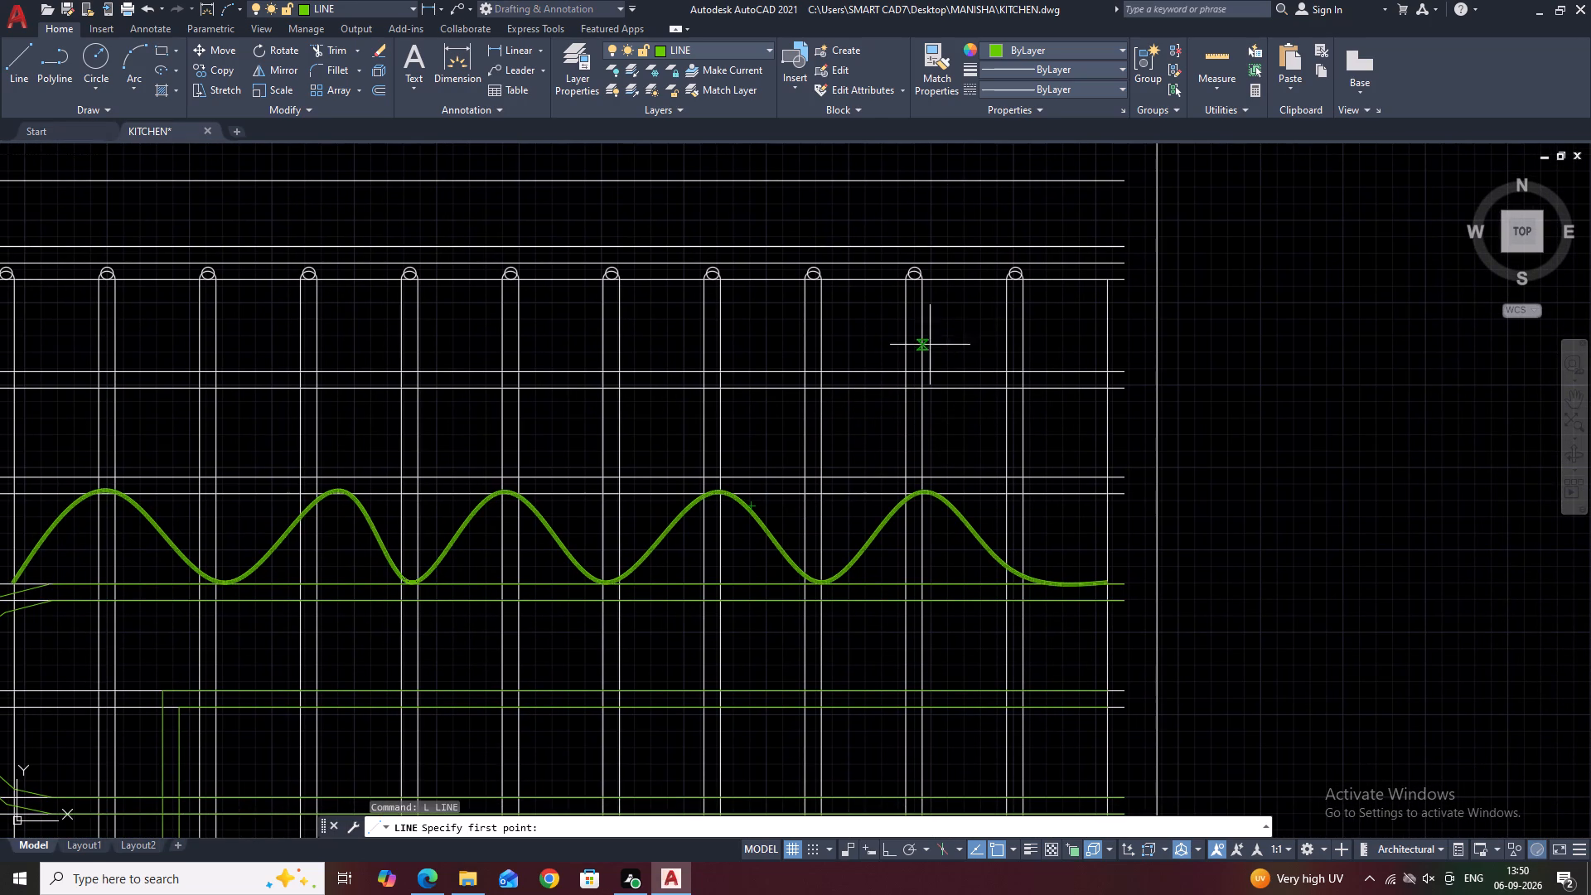
click(961, 351)
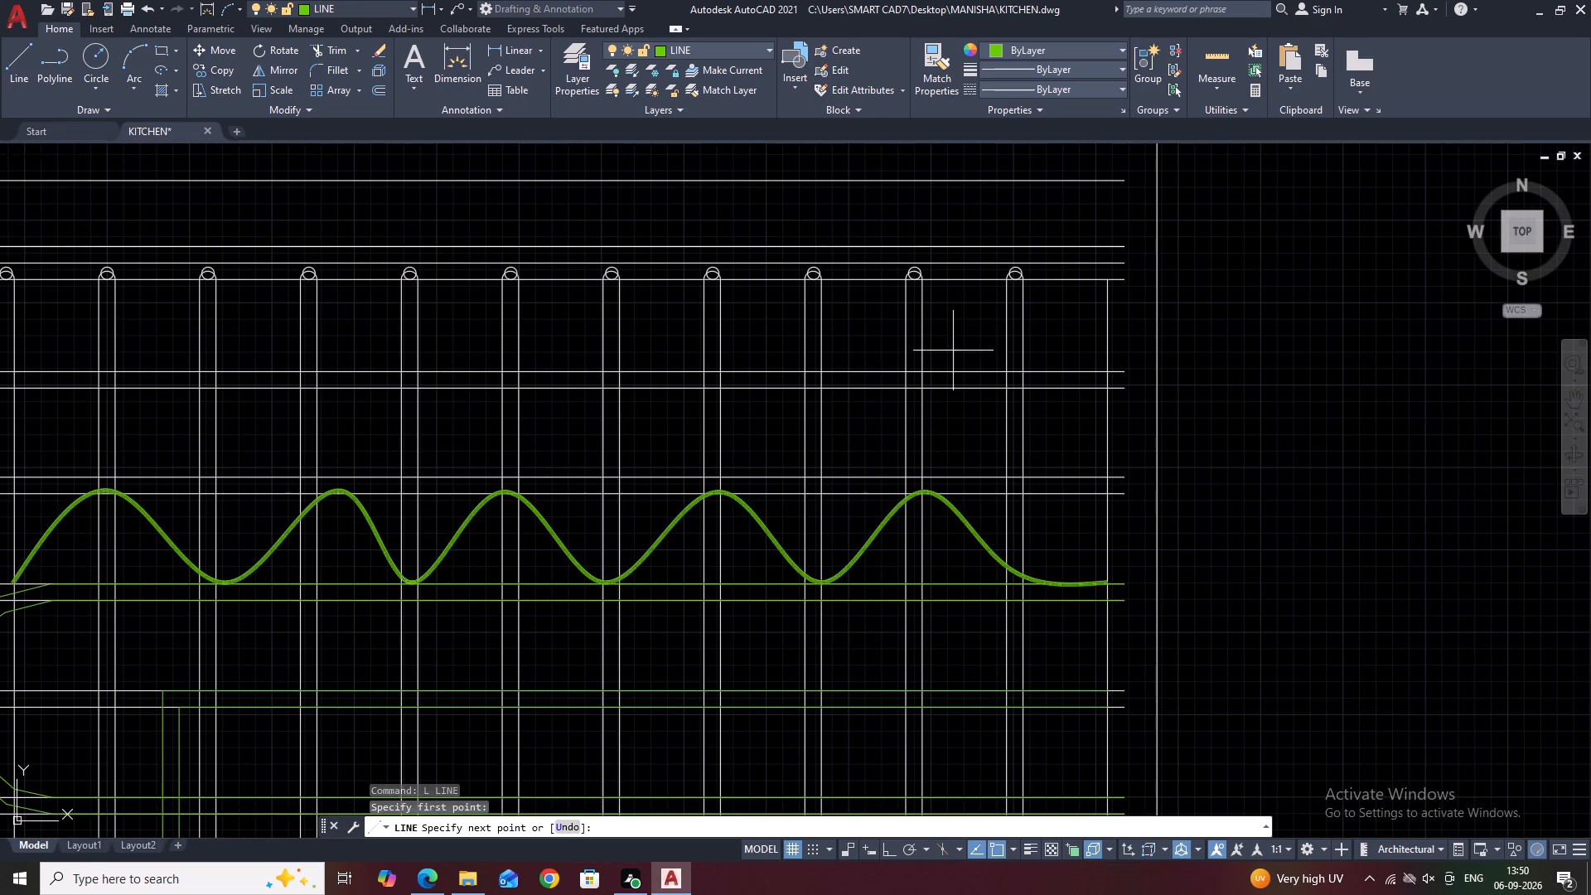
click(478, 348)
key(Escape)
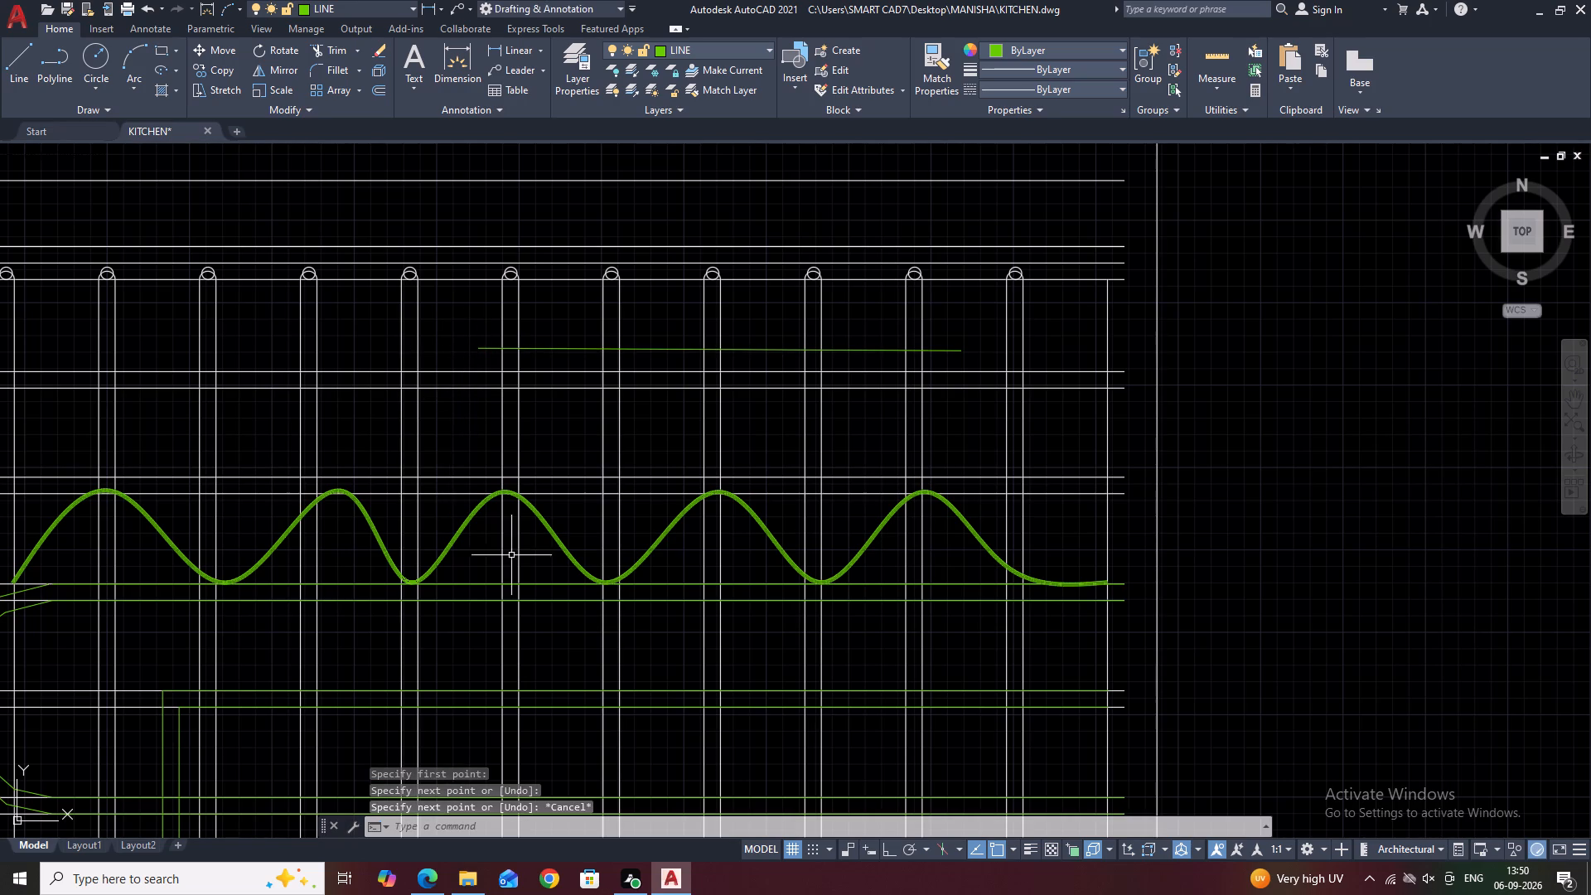
middle_drag(559, 553, 648, 492)
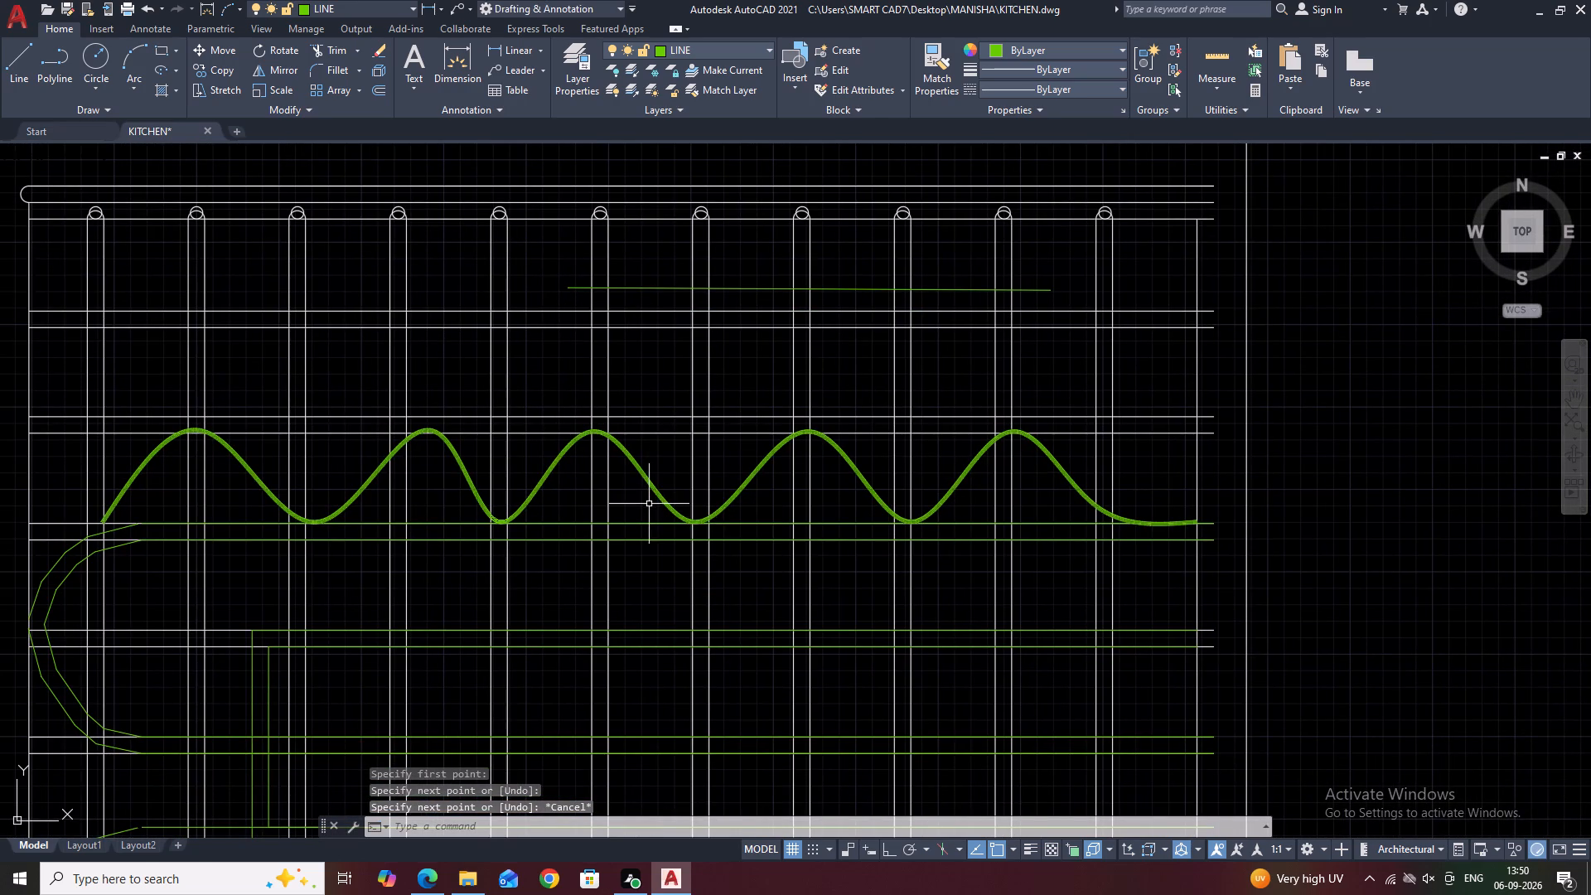
Draw two vertical lines down from troughs of the wavy spline, one to the inner green frame's top edge, the other to the second tube loop.
scroll(713, 553, down, 3)
middle_drag(770, 570, 828, 474)
middle_drag(742, 564, 807, 429)
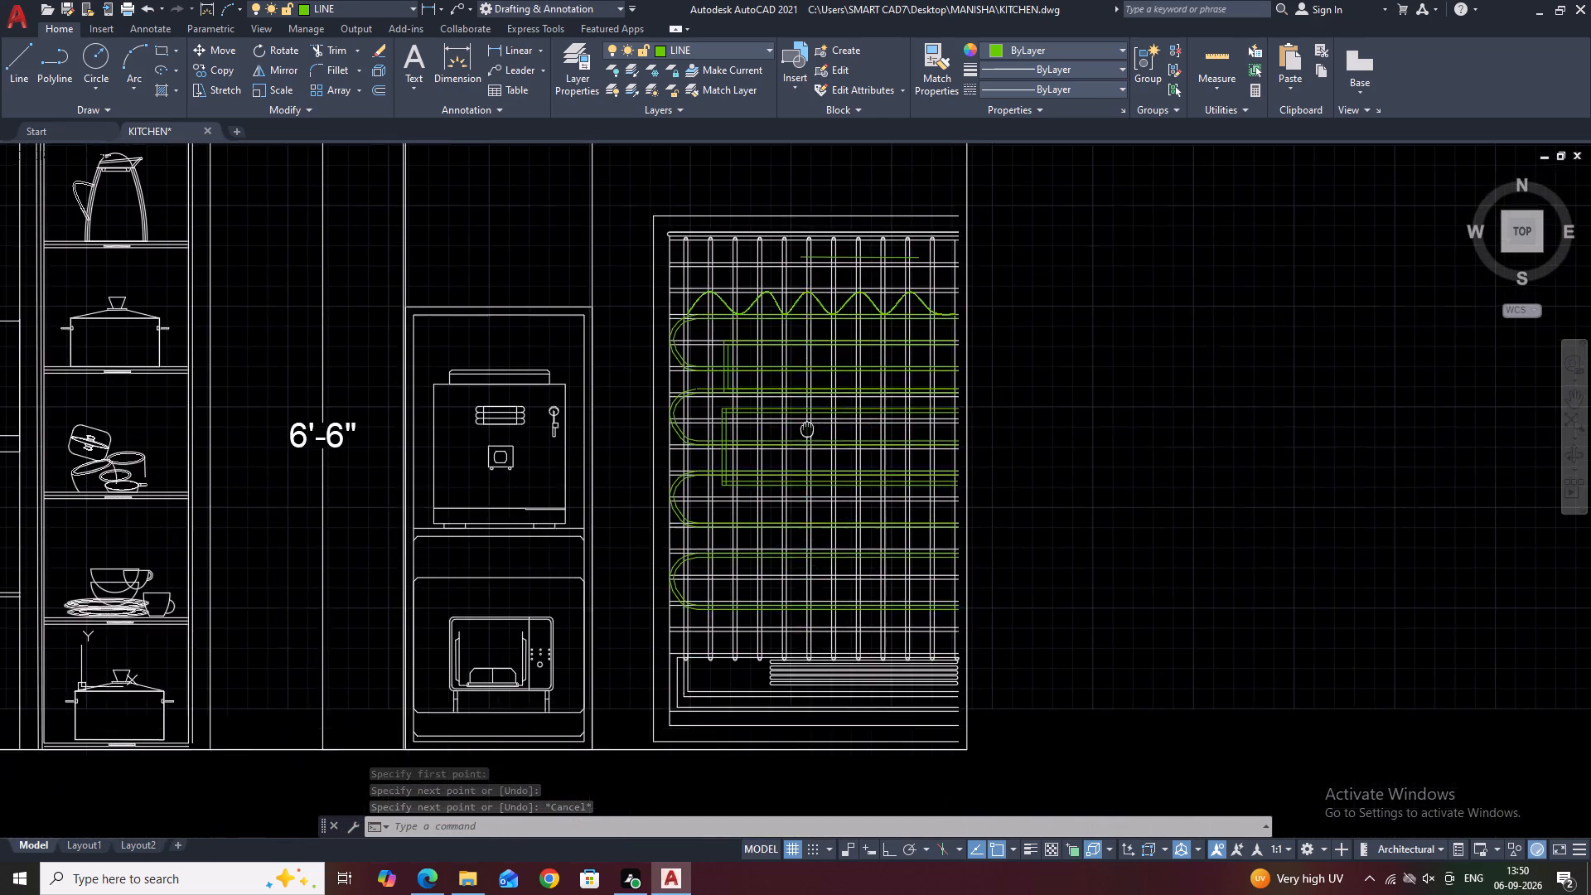
middle_drag(828, 548, 875, 455)
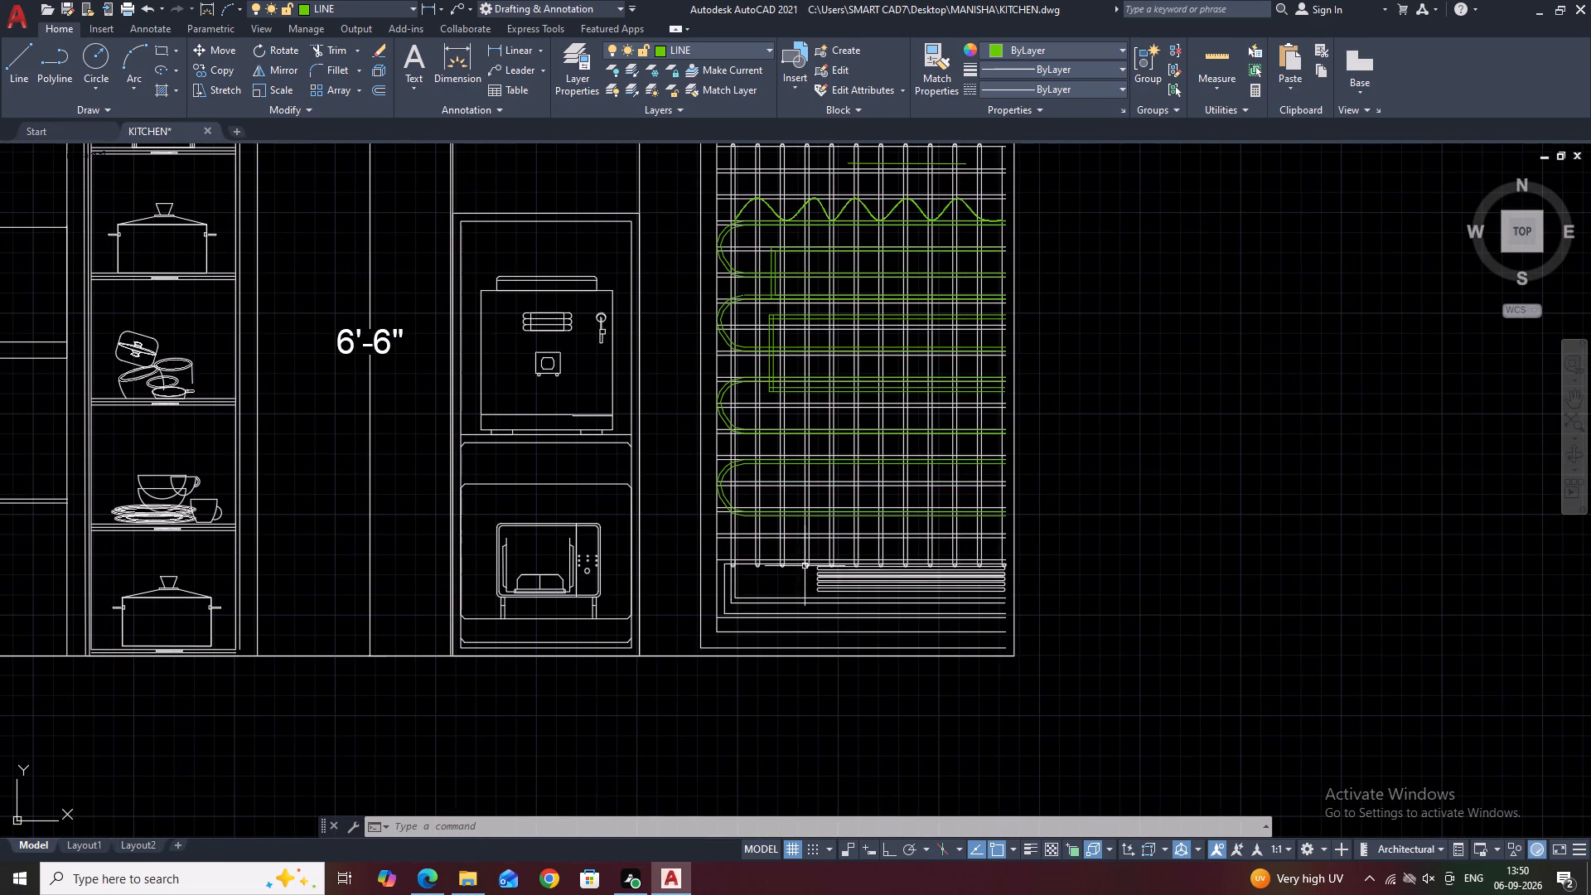
middle_drag(858, 576, 878, 619)
middle_drag(914, 350, 896, 395)
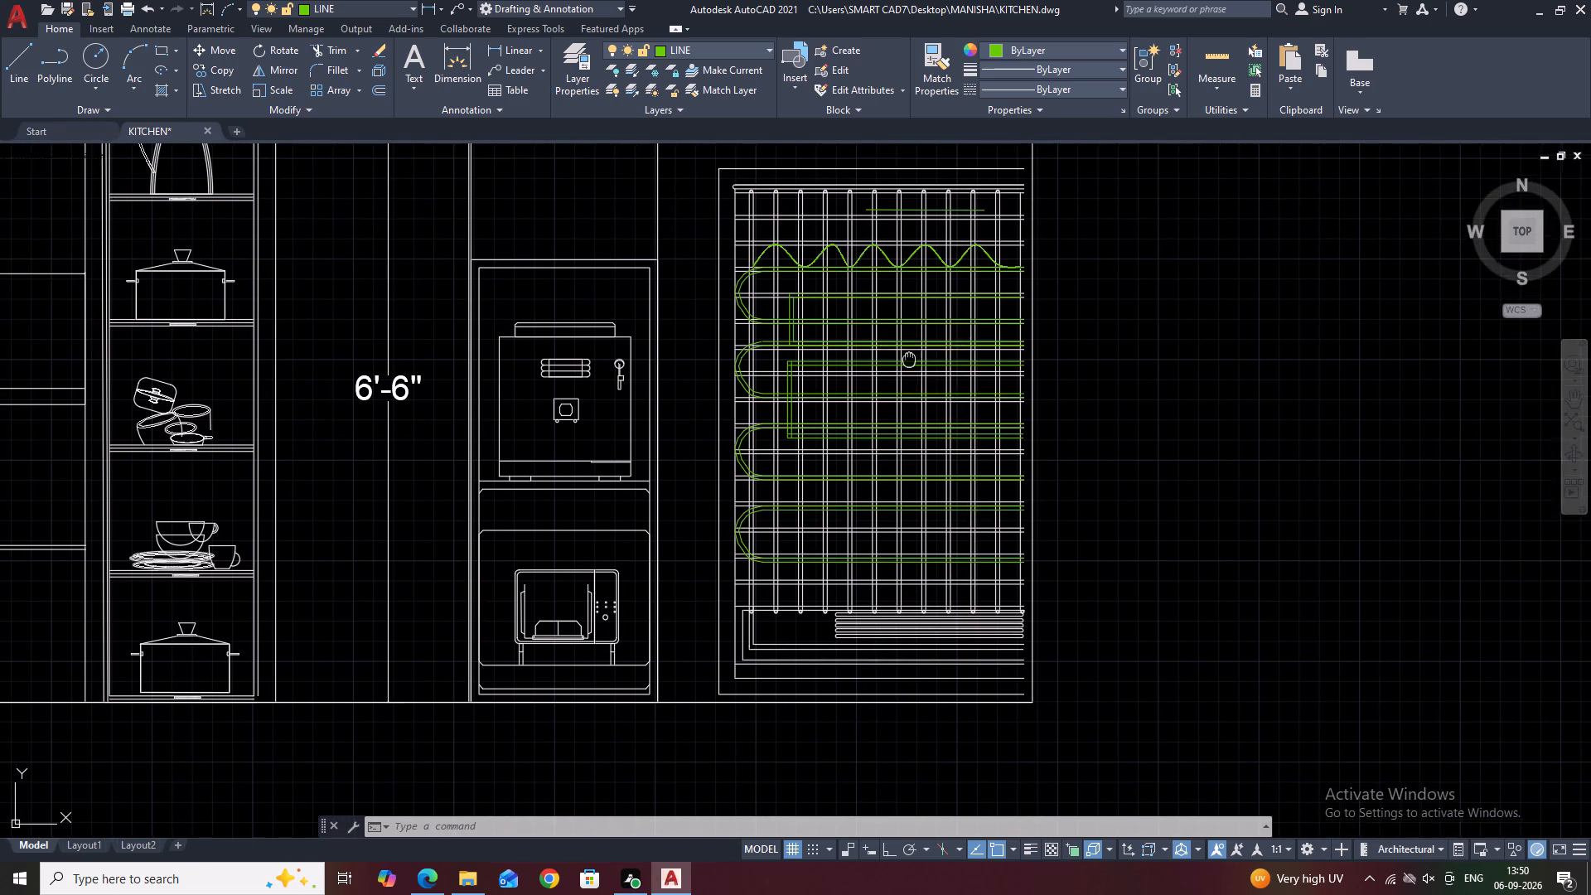
middle_drag(896, 395, 869, 525)
middle_drag(899, 504, 863, 559)
scroll(805, 515, up, 2)
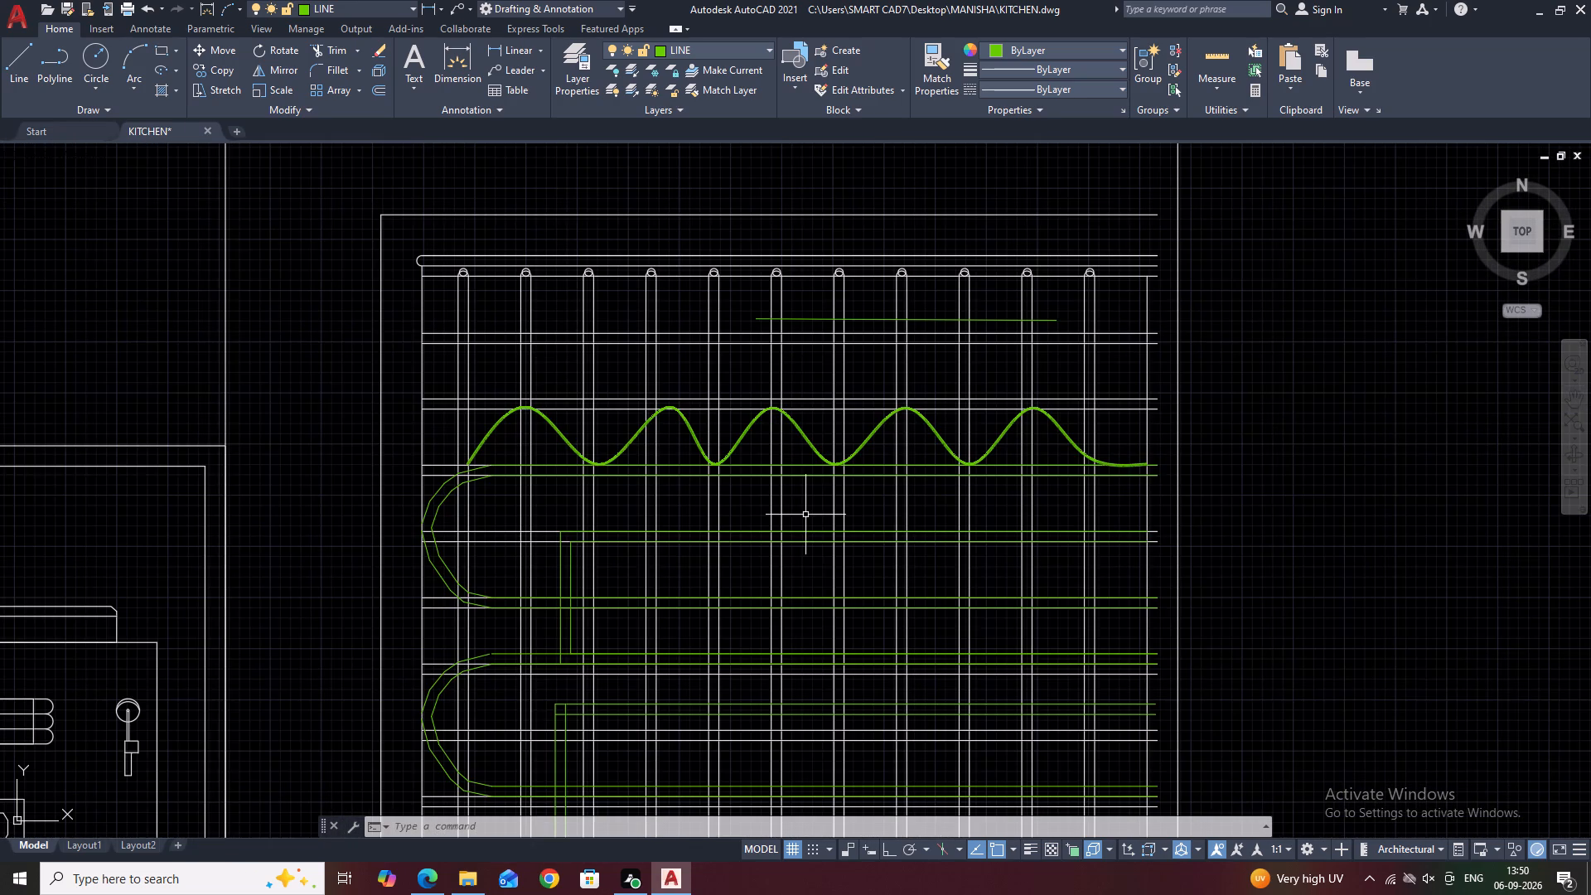
text(L)
key(space)
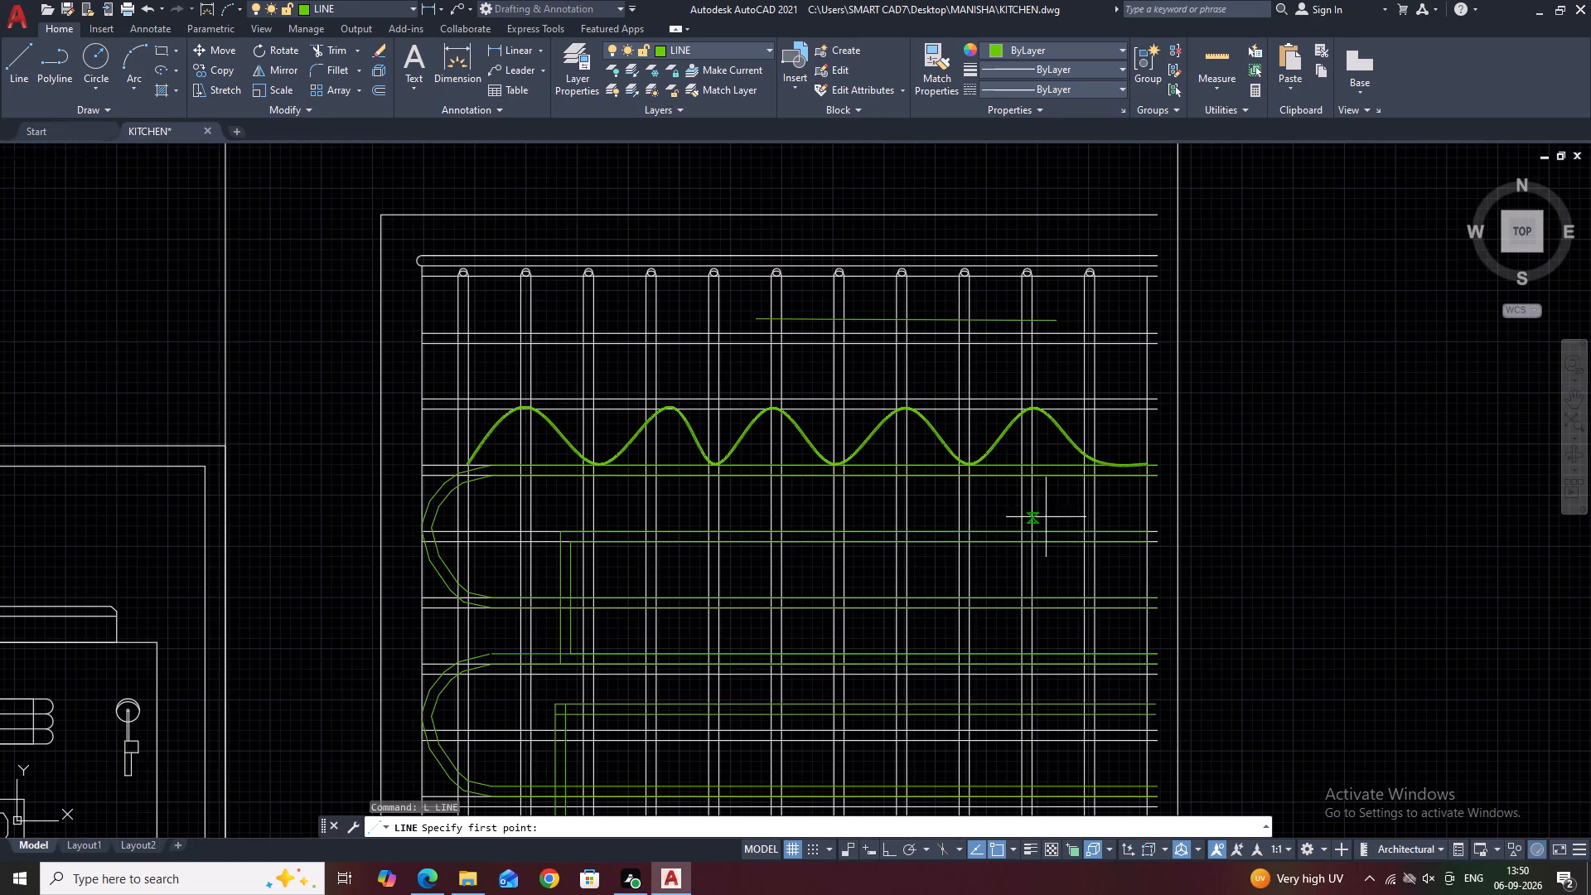
click(718, 459)
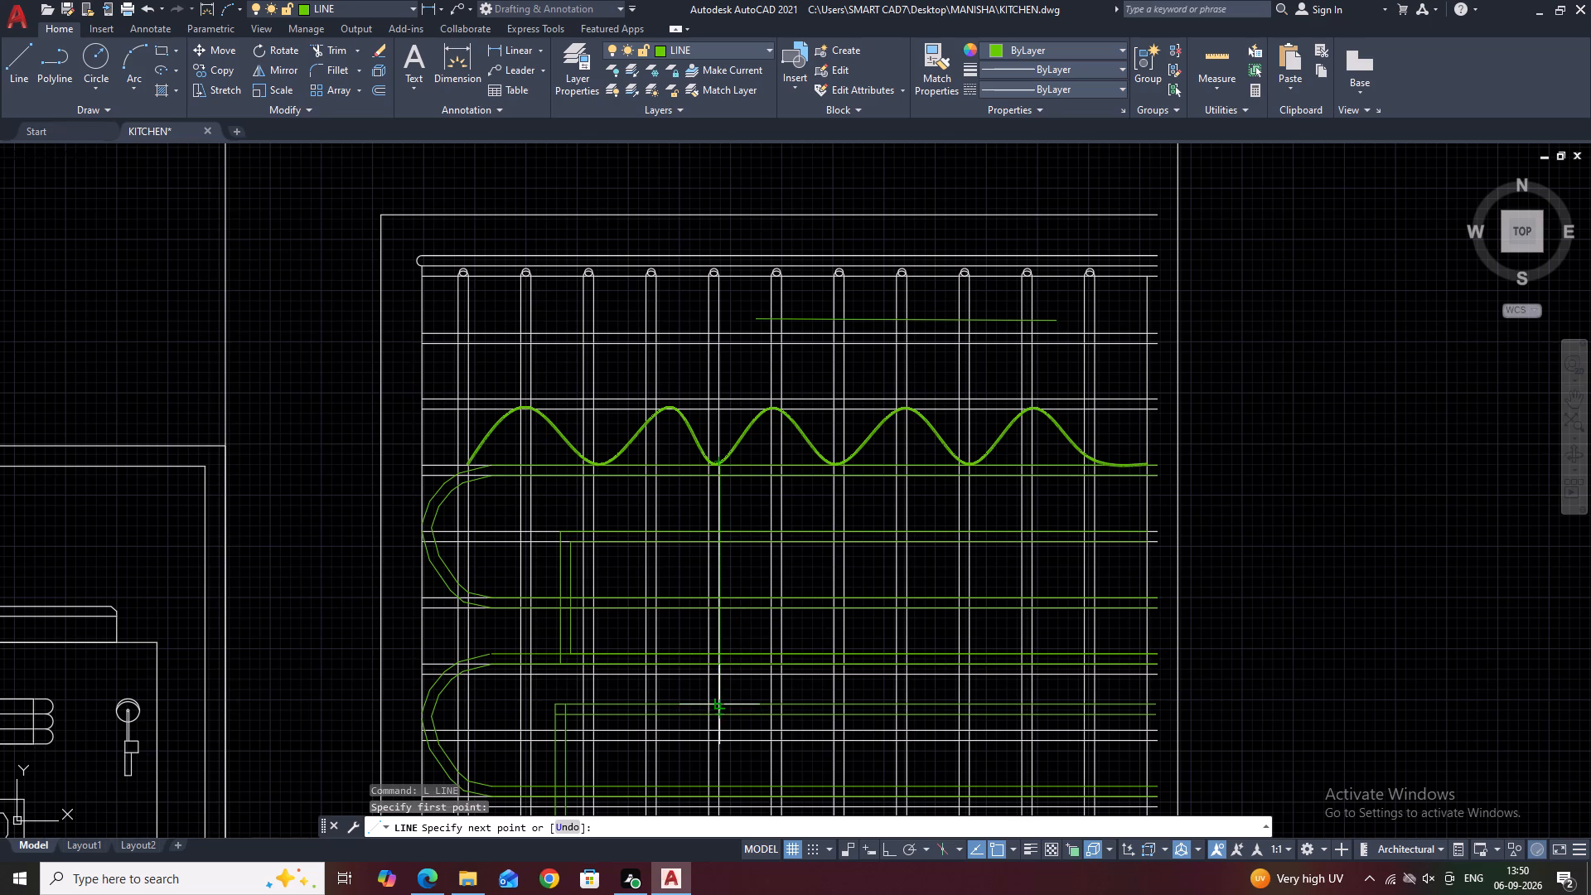
click(723, 699)
key(space)
key(space)
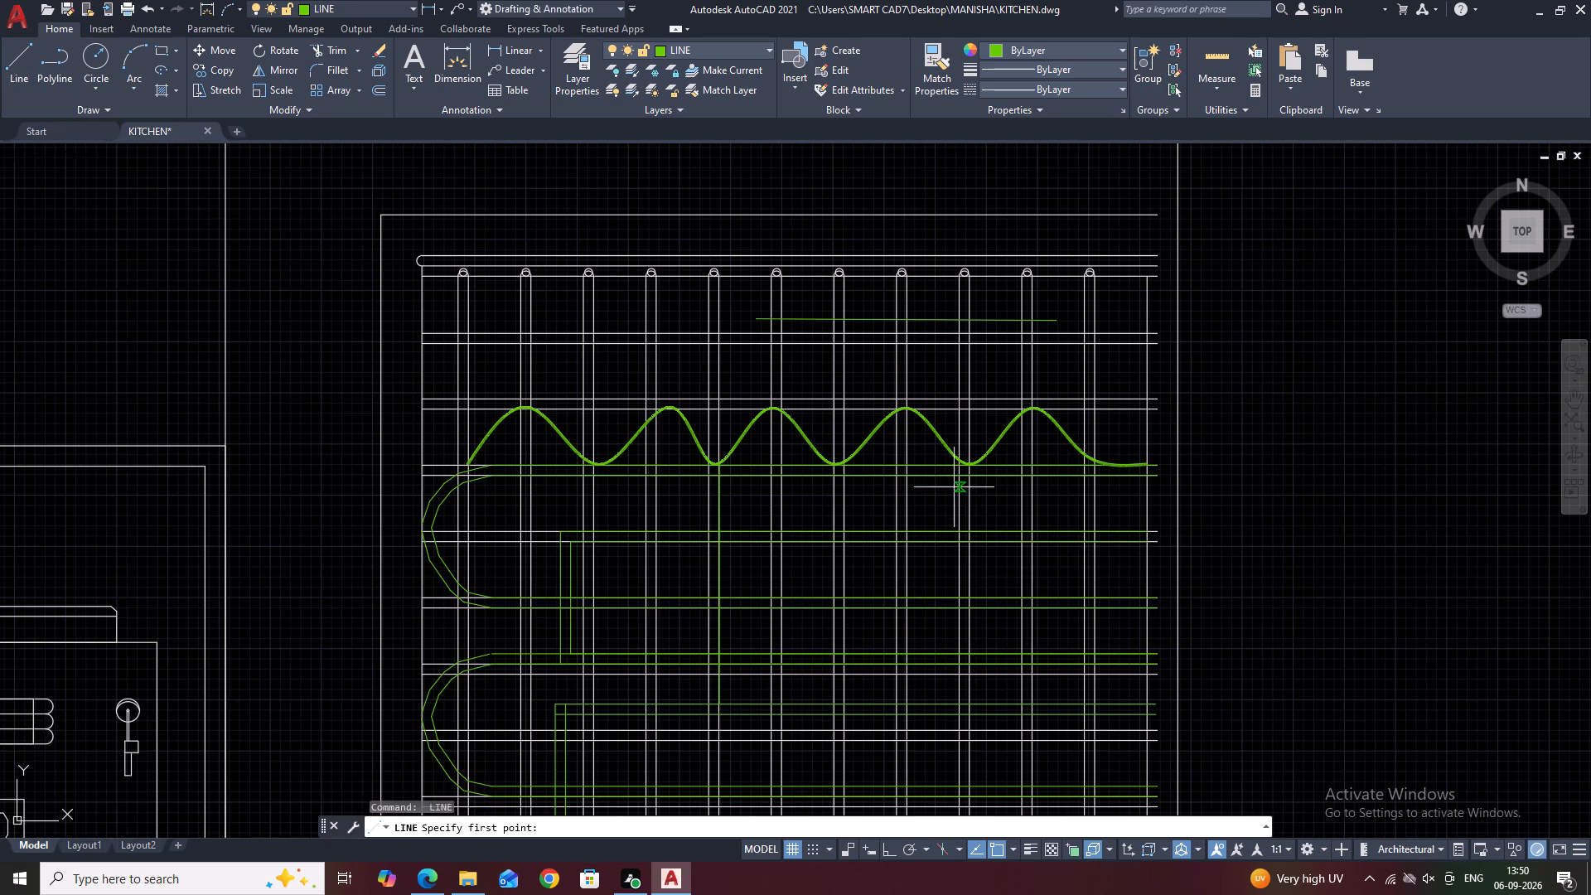
click(961, 475)
click(960, 653)
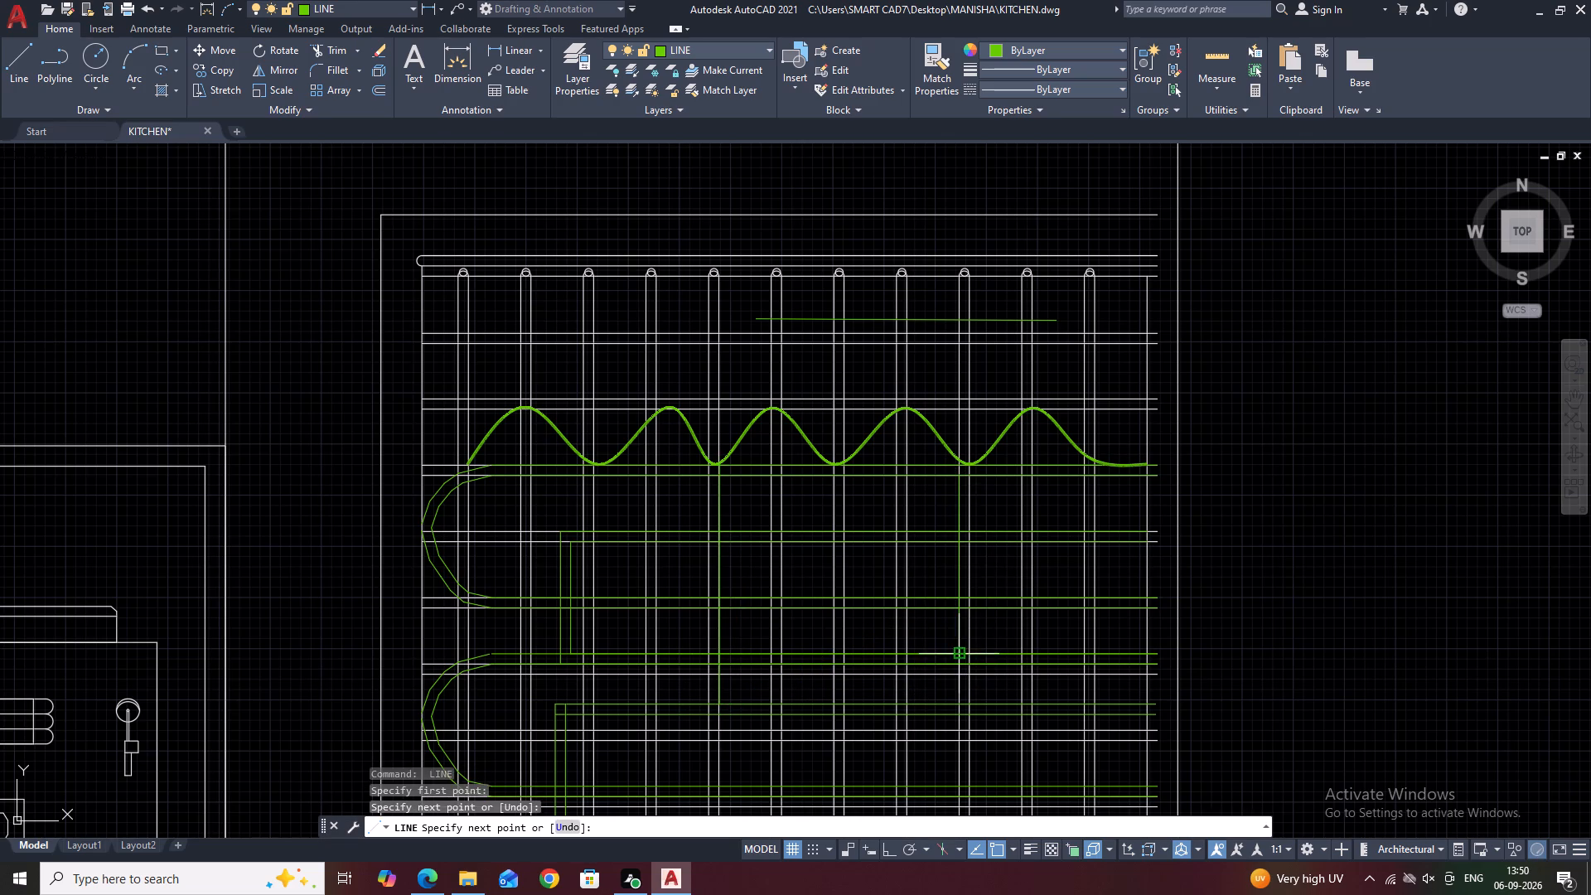
key(Escape)
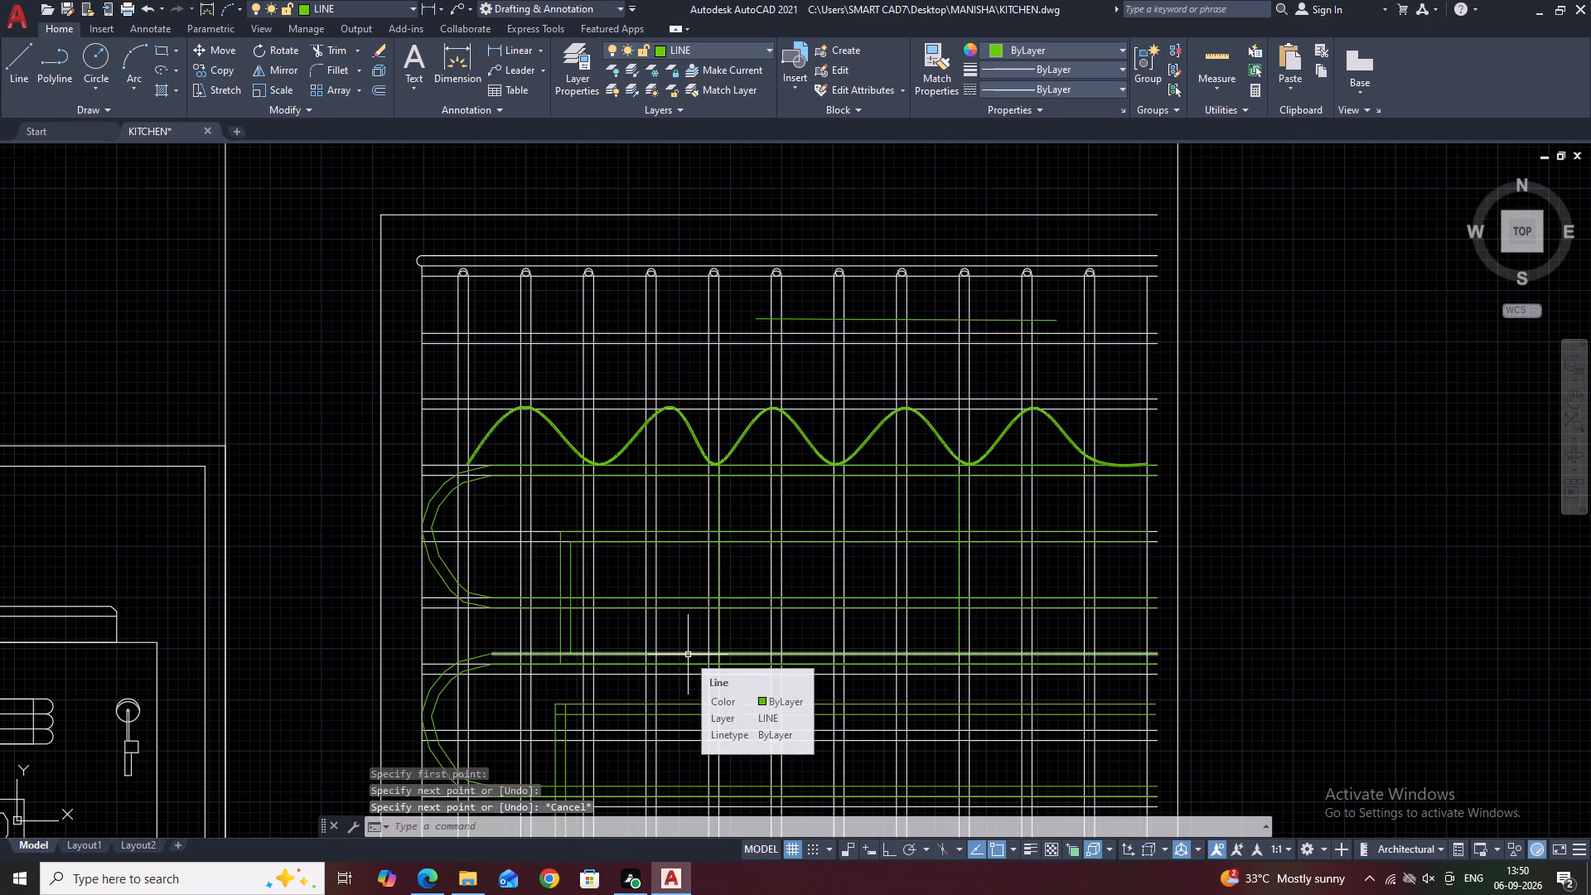
Draw a shallow sagging spline between the lower portions of the two new vertical lines.
key(s)
text(PL)
key(space)
click(717, 678)
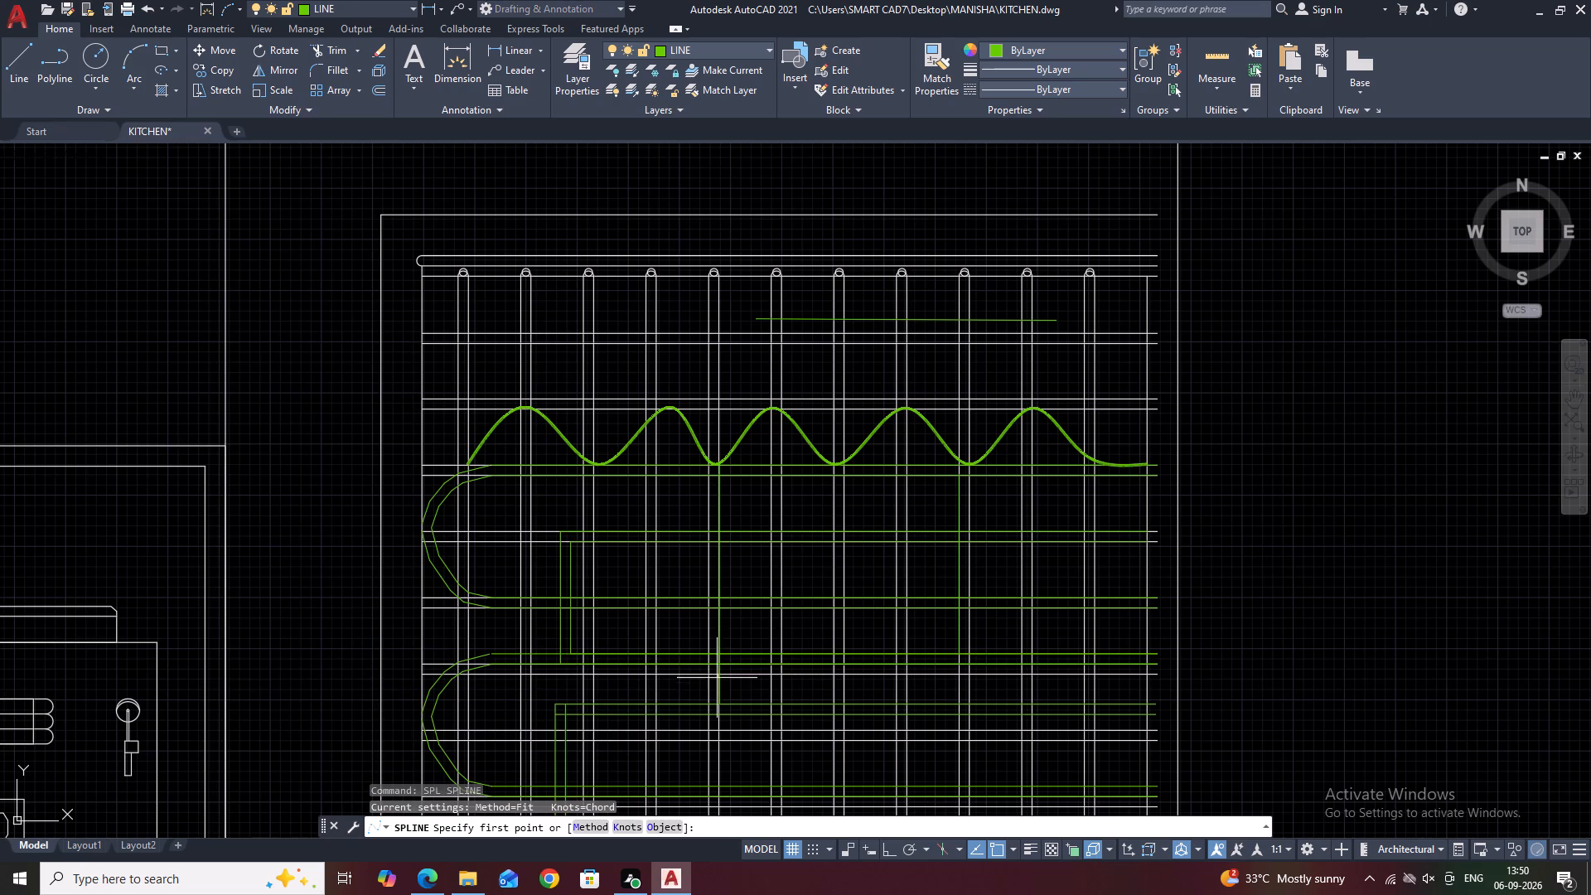
click(952, 674)
click(974, 660)
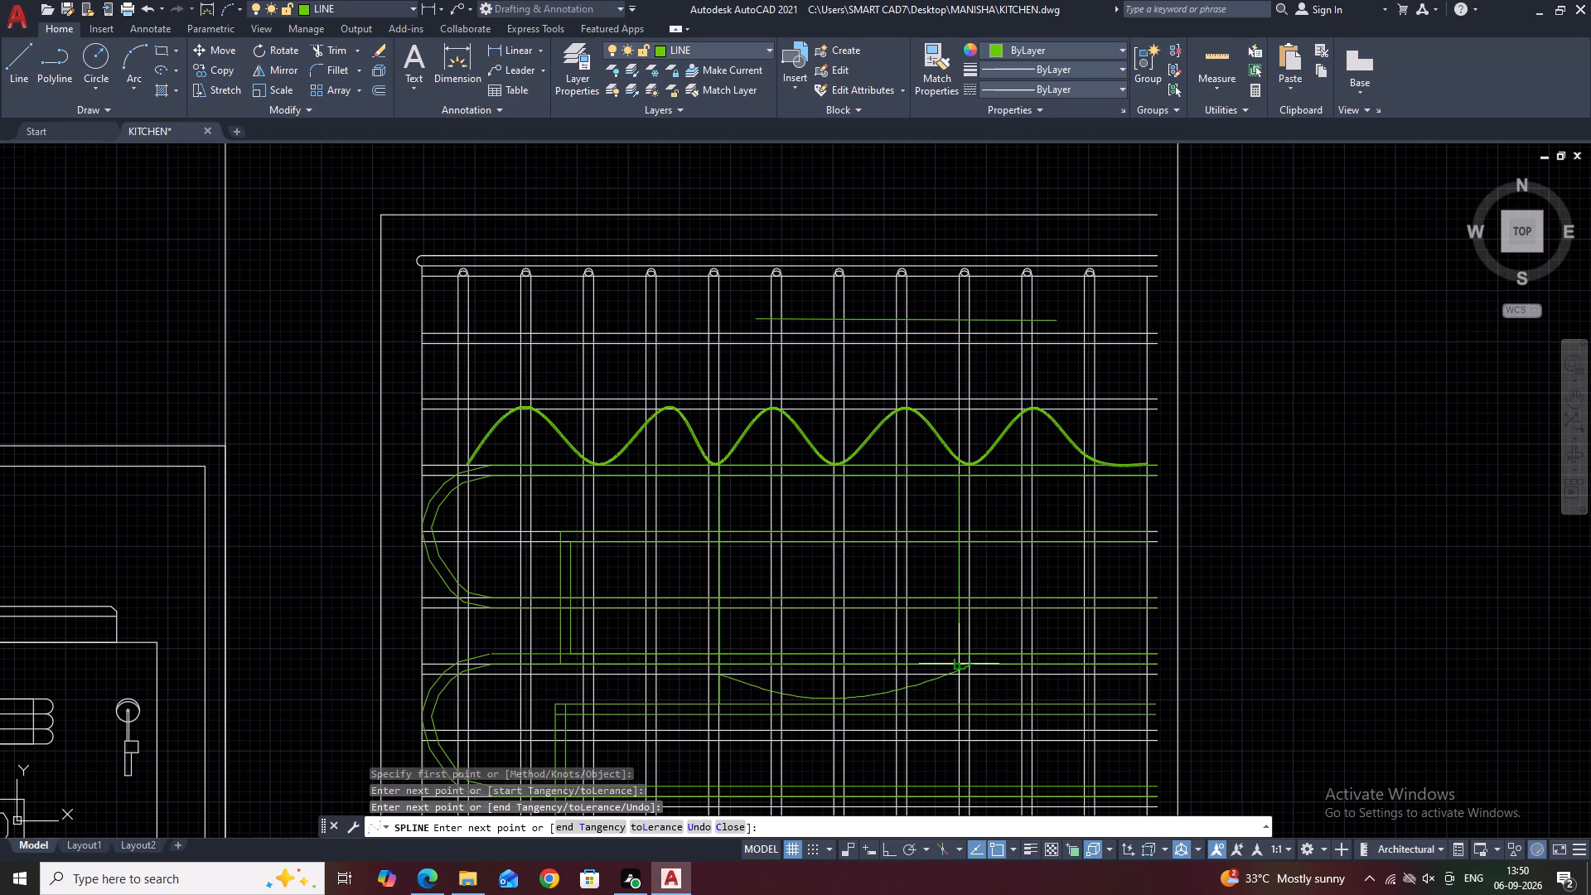
key(Return)
Move the sagging spline's fit points at both ends onto the two vertical green lines.
middle_drag(1061, 576, 1046, 505)
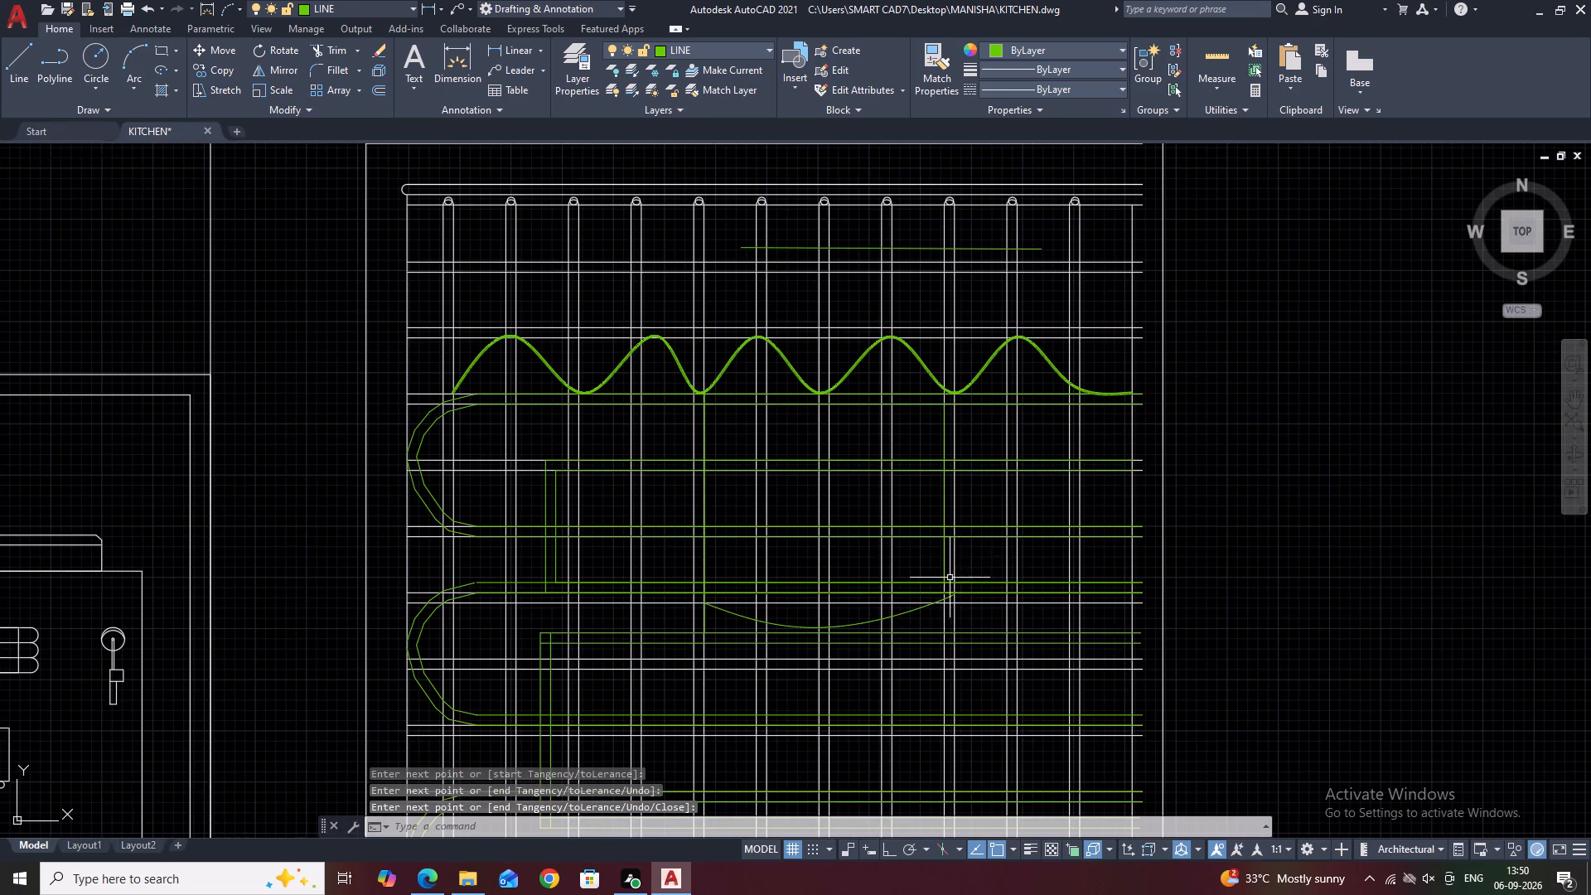
scroll(946, 584, up, 3)
click(953, 642)
scroll(961, 642, up, 2)
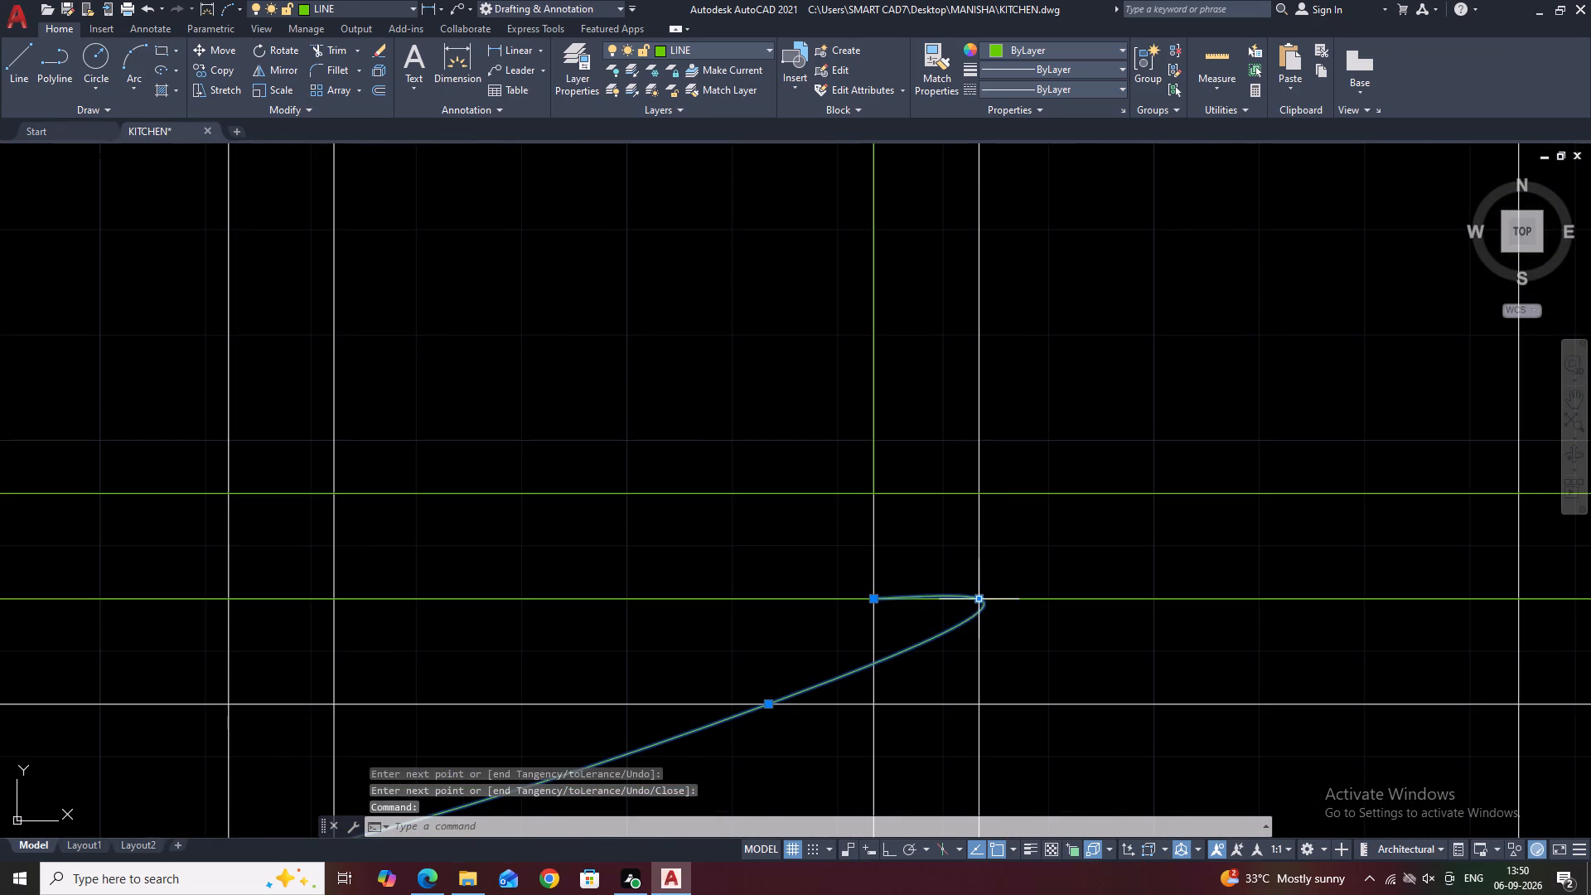
click(980, 601)
click(868, 617)
scroll(917, 552, down, 4)
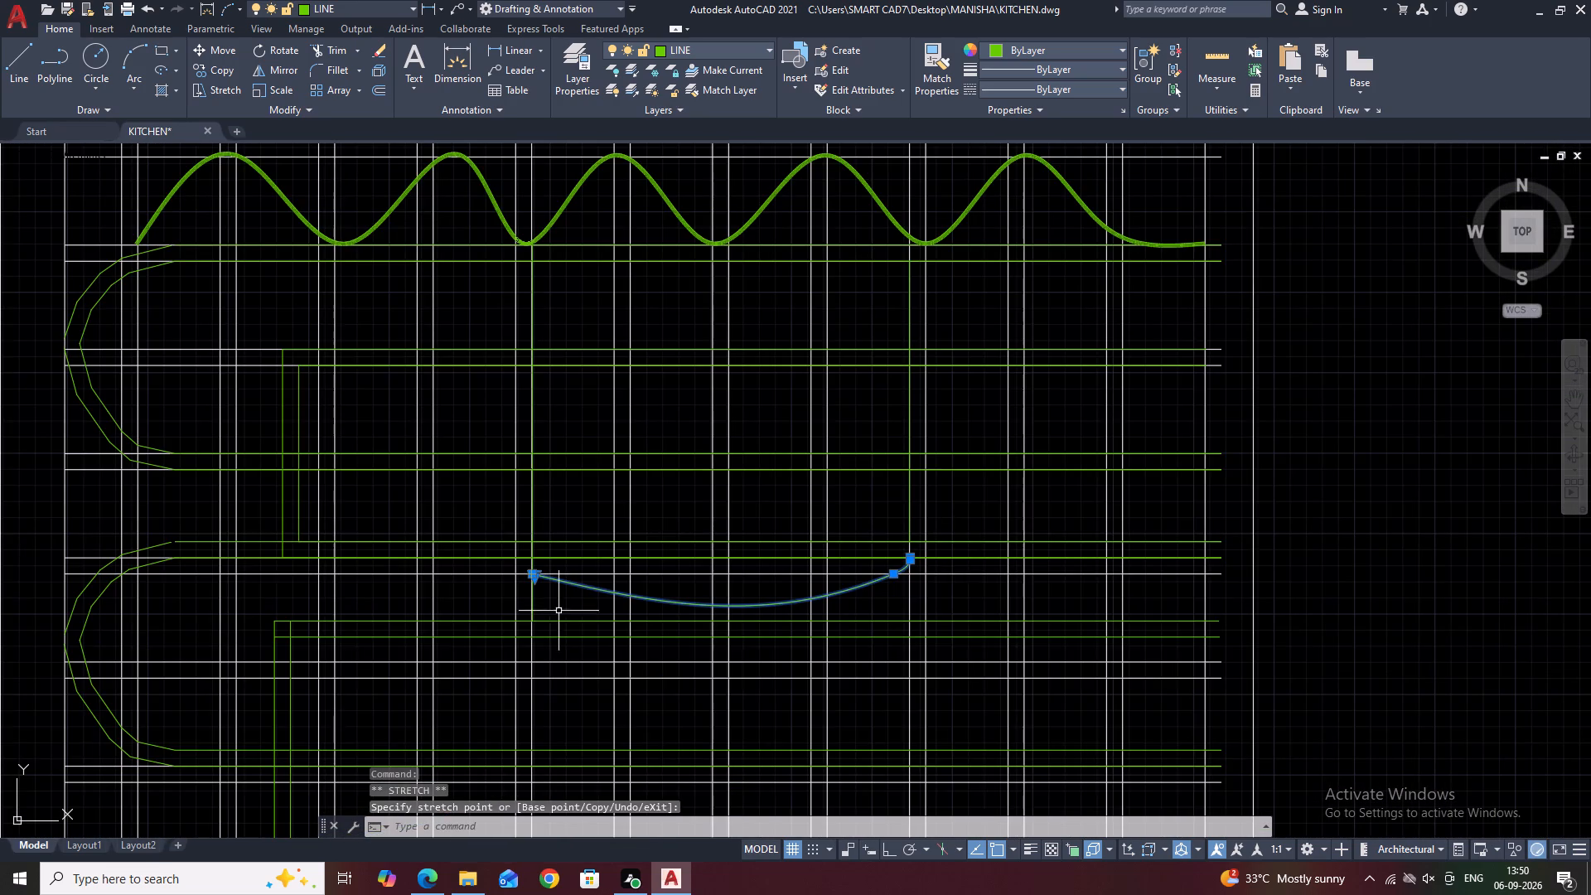
scroll(548, 575, up, 3)
scroll(462, 579, up, 5)
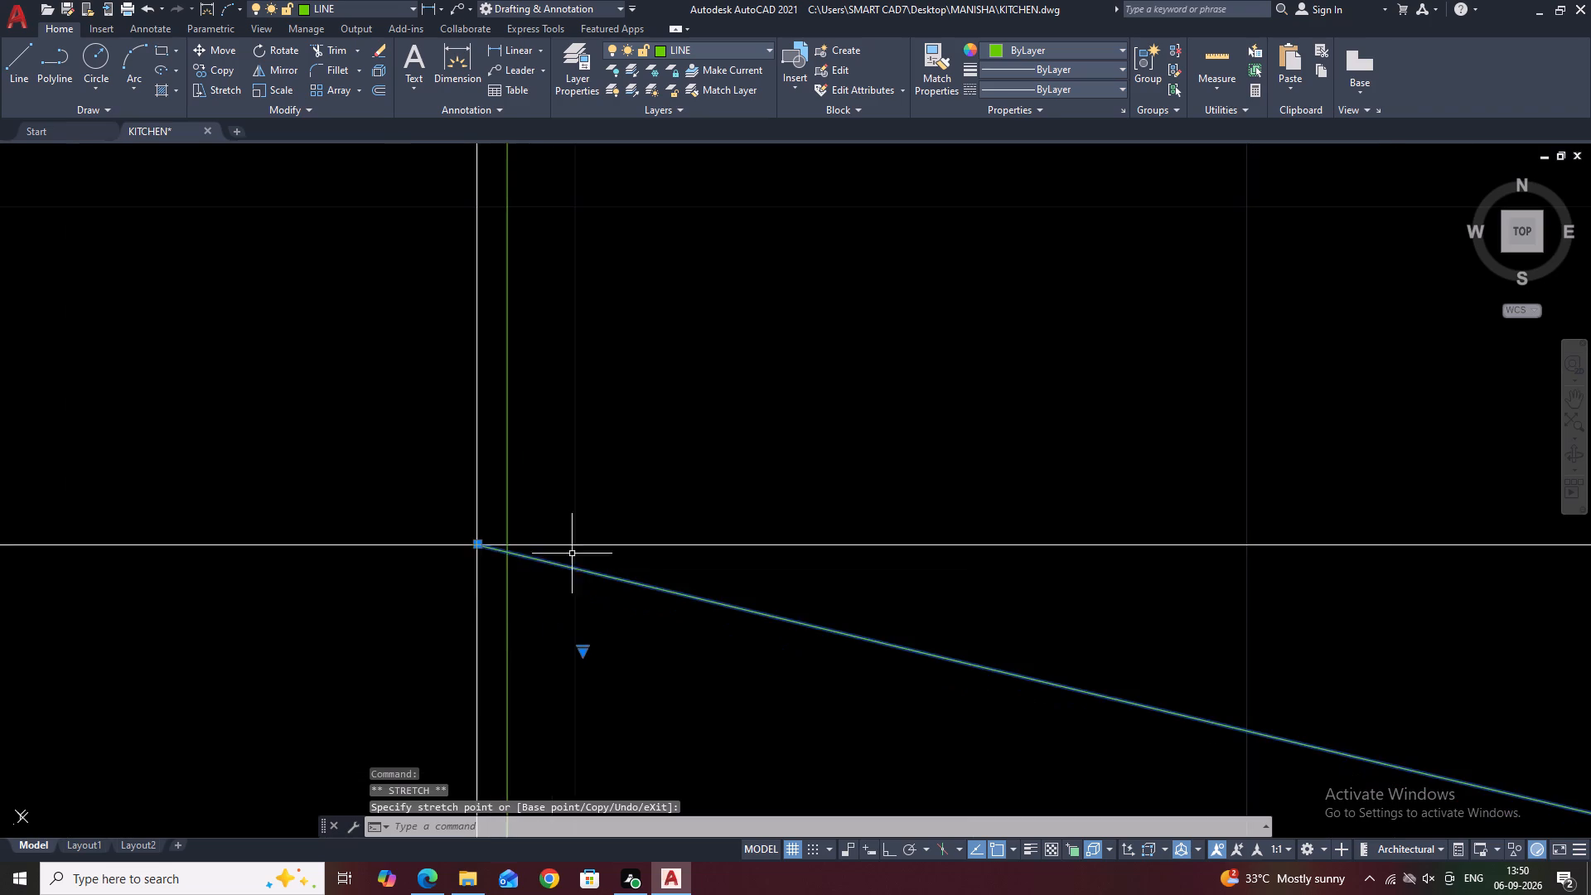
scroll(574, 552, down, 3)
scroll(528, 541, up, 3)
scroll(624, 583, up, 3)
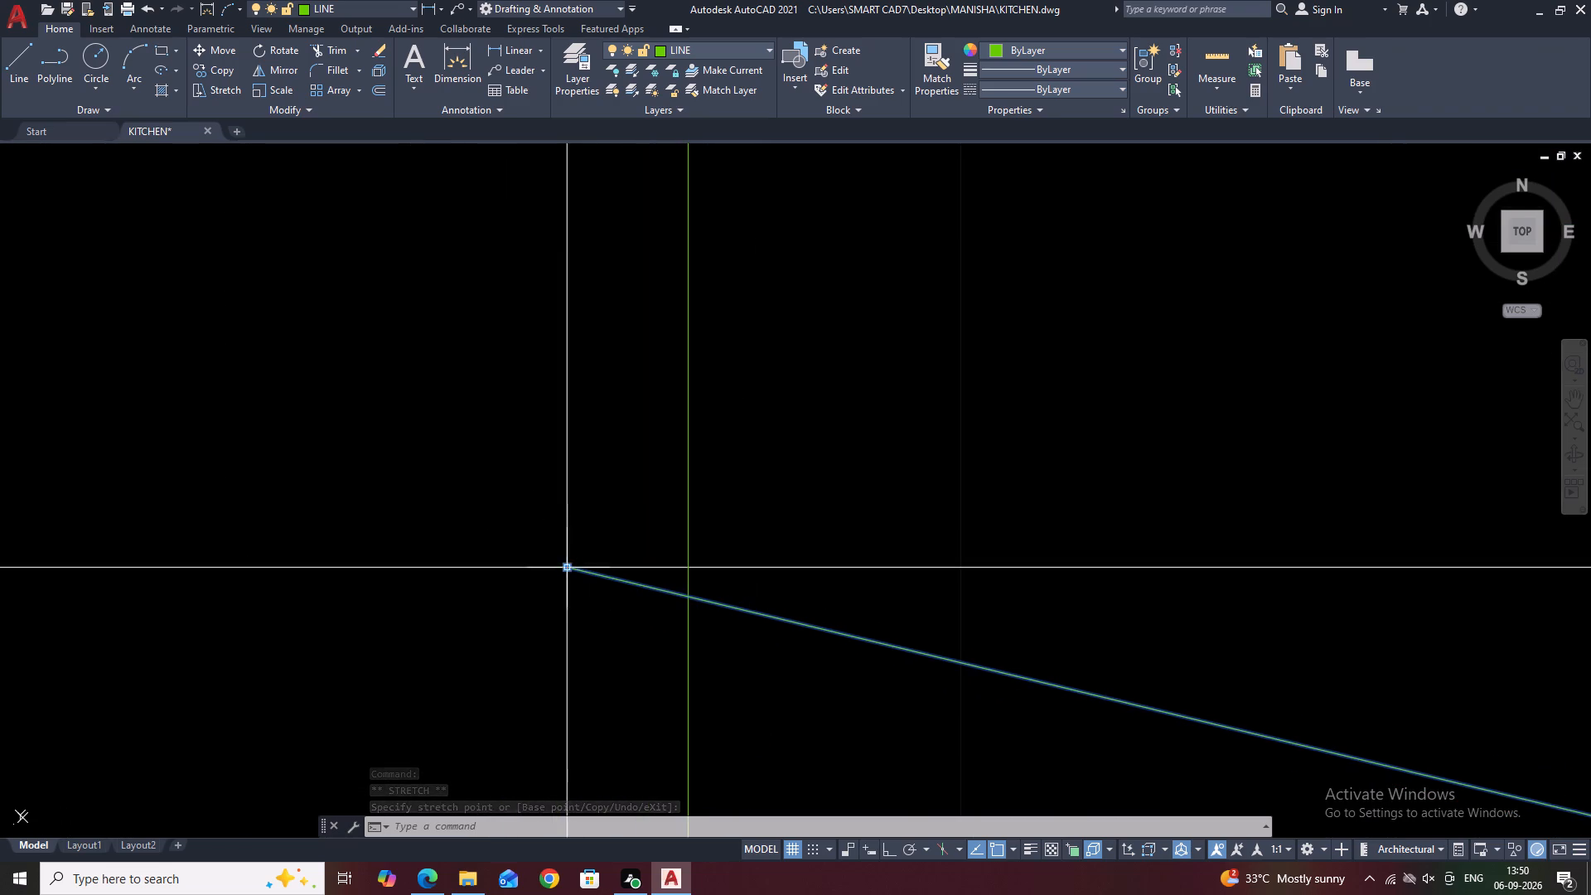
click(568, 564)
click(690, 566)
scroll(546, 519, down, 4)
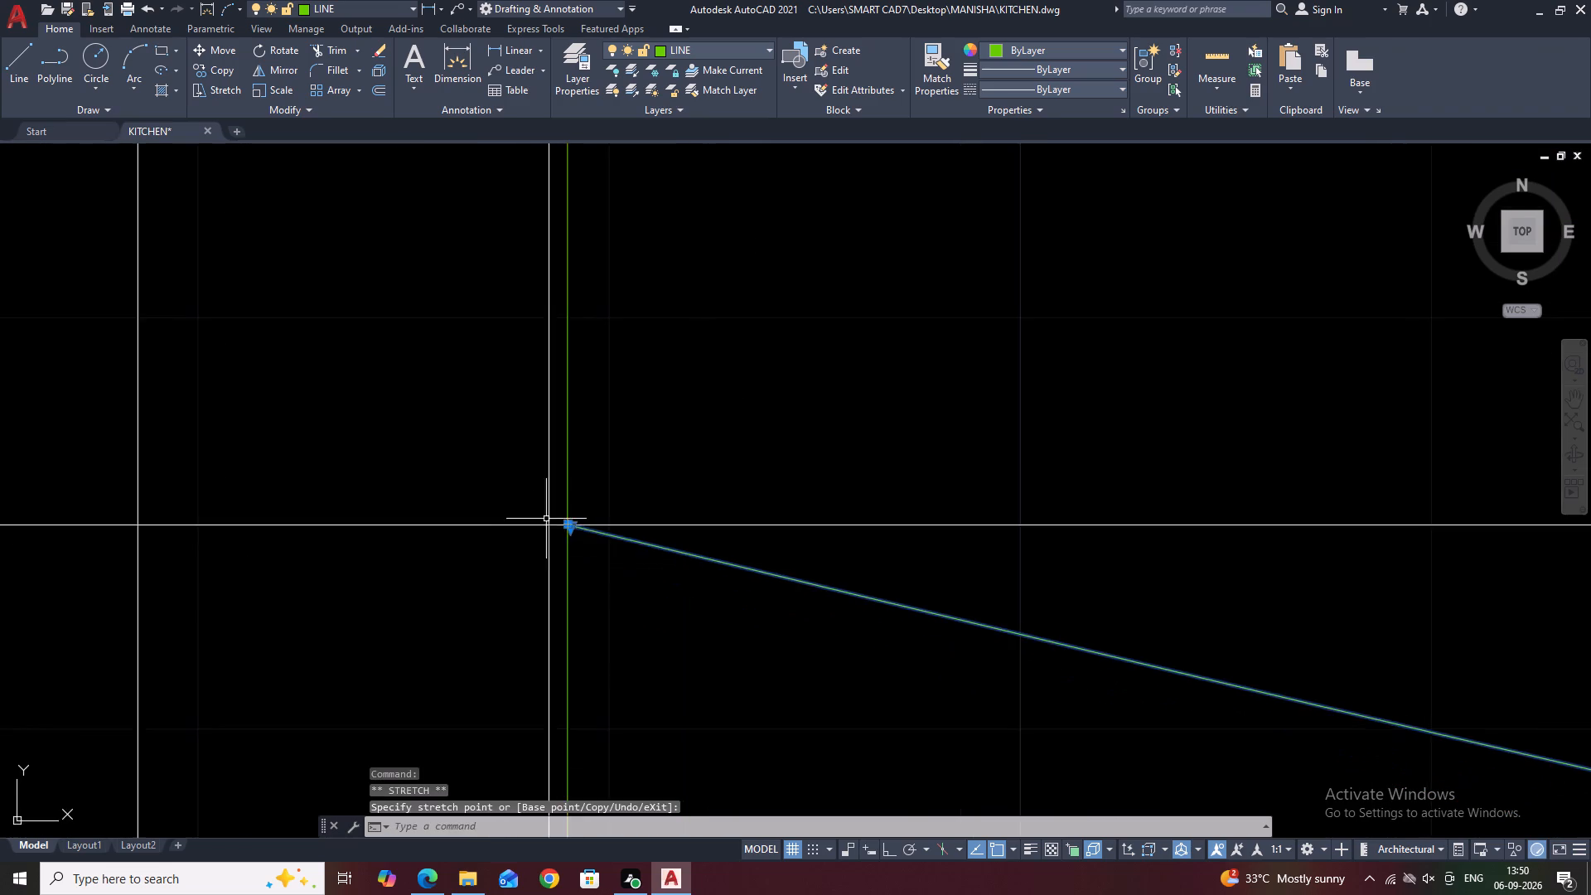
scroll(546, 519, down, 13)
key(Escape)
Draw a long, narrow horizontal rectangle across the rods, between the second and third green tube loops.
middle_drag(850, 577, 884, 532)
scroll(885, 530, down, 1)
middle_drag(660, 568, 685, 597)
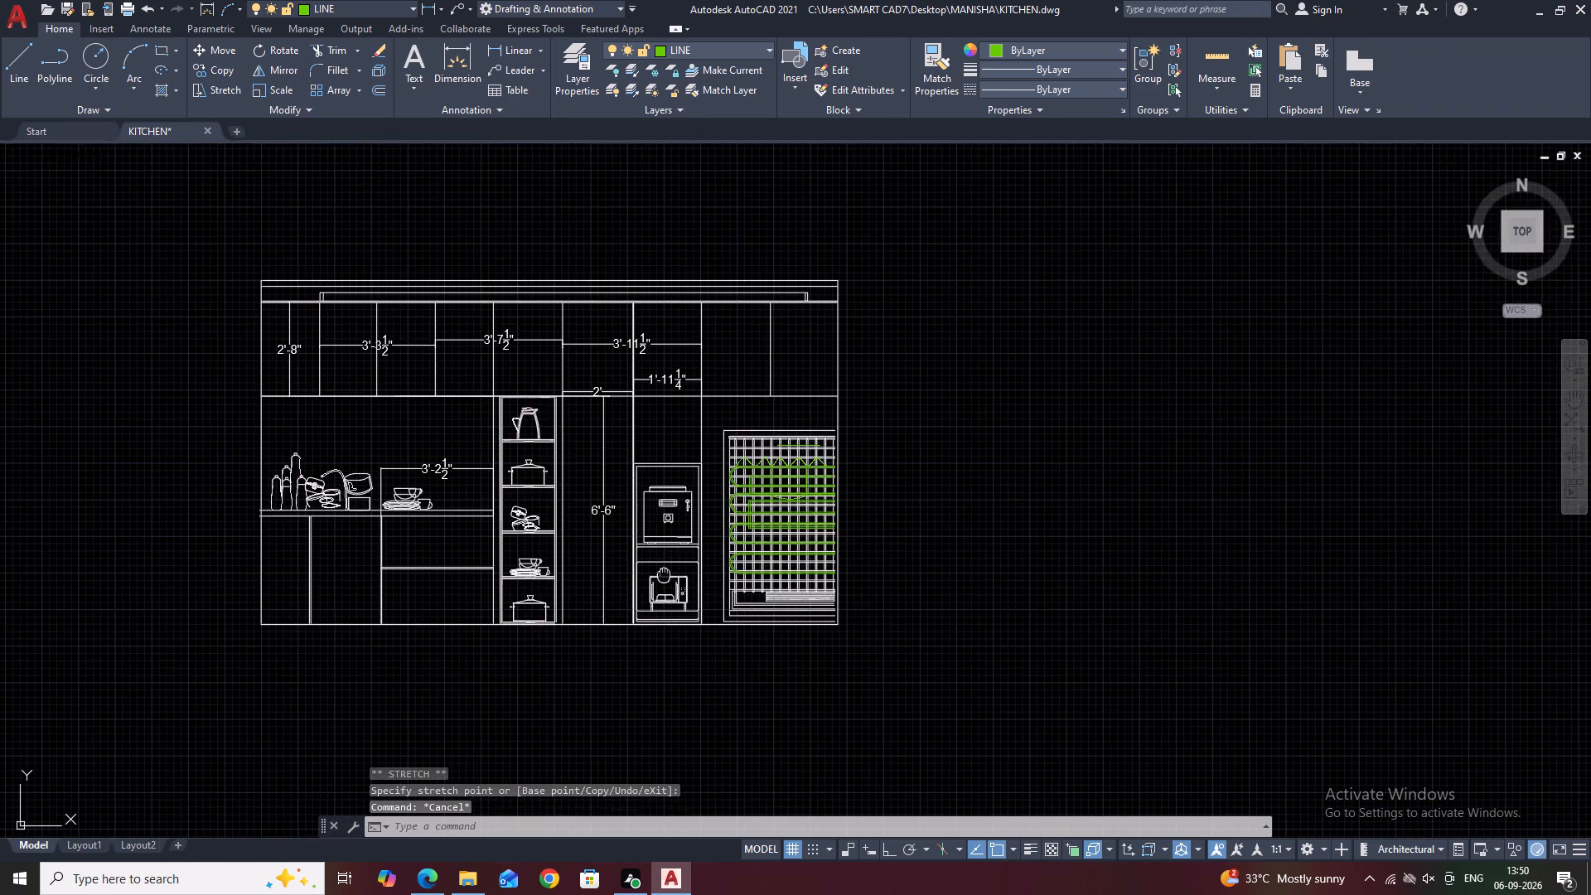
middle_drag(685, 597, 737, 585)
text(REC)
key(space)
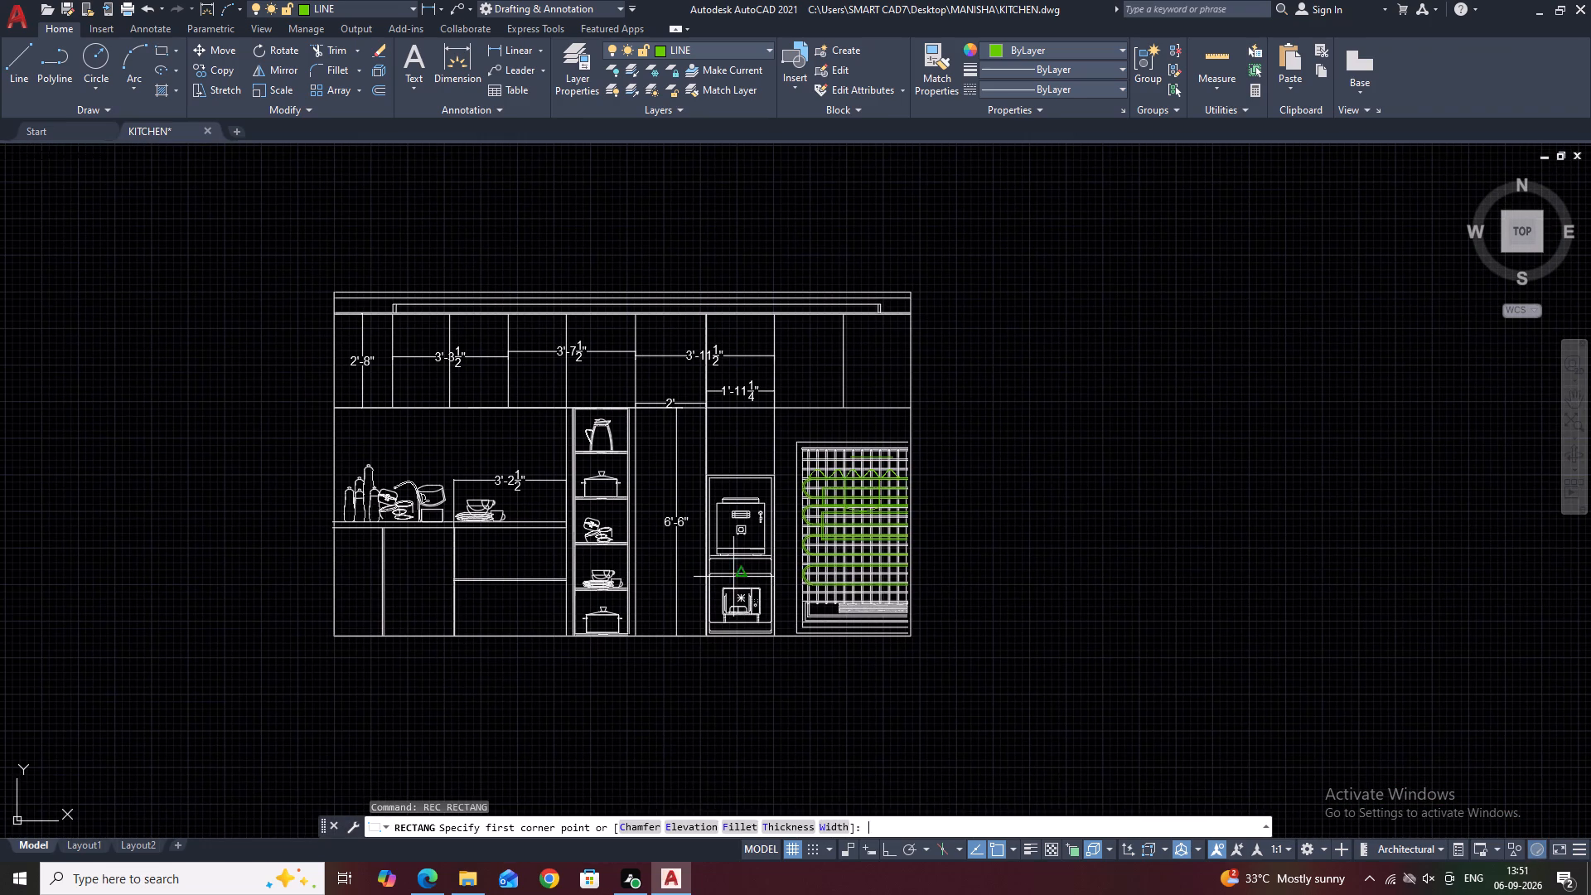
scroll(883, 535, up, 4)
scroll(774, 517, up, 2)
middle_drag(938, 558, 930, 555)
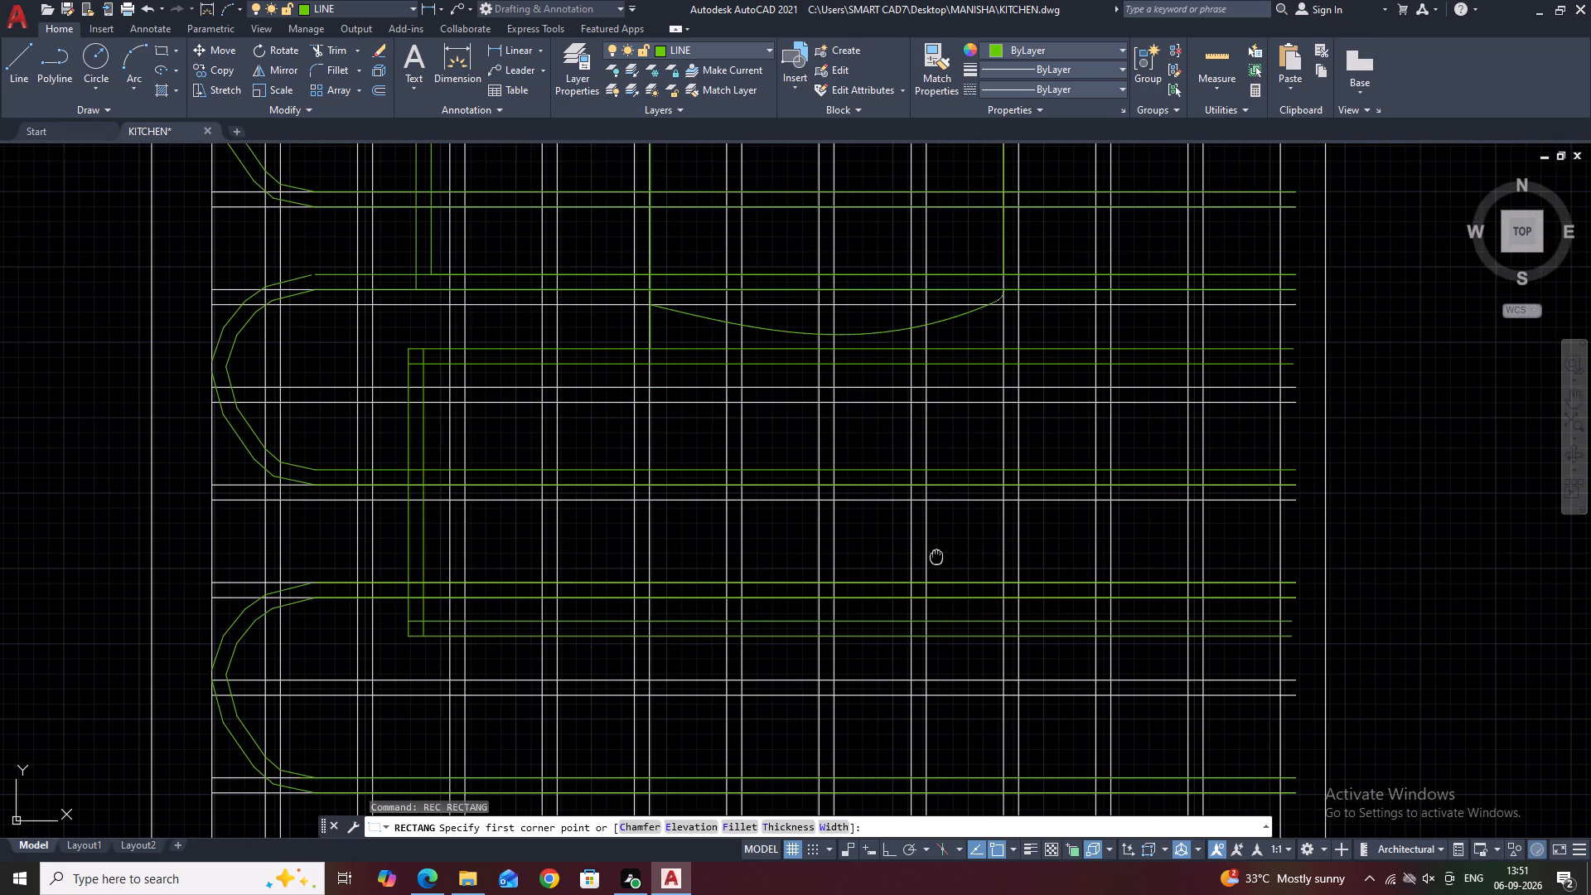
middle_drag(930, 555, 834, 526)
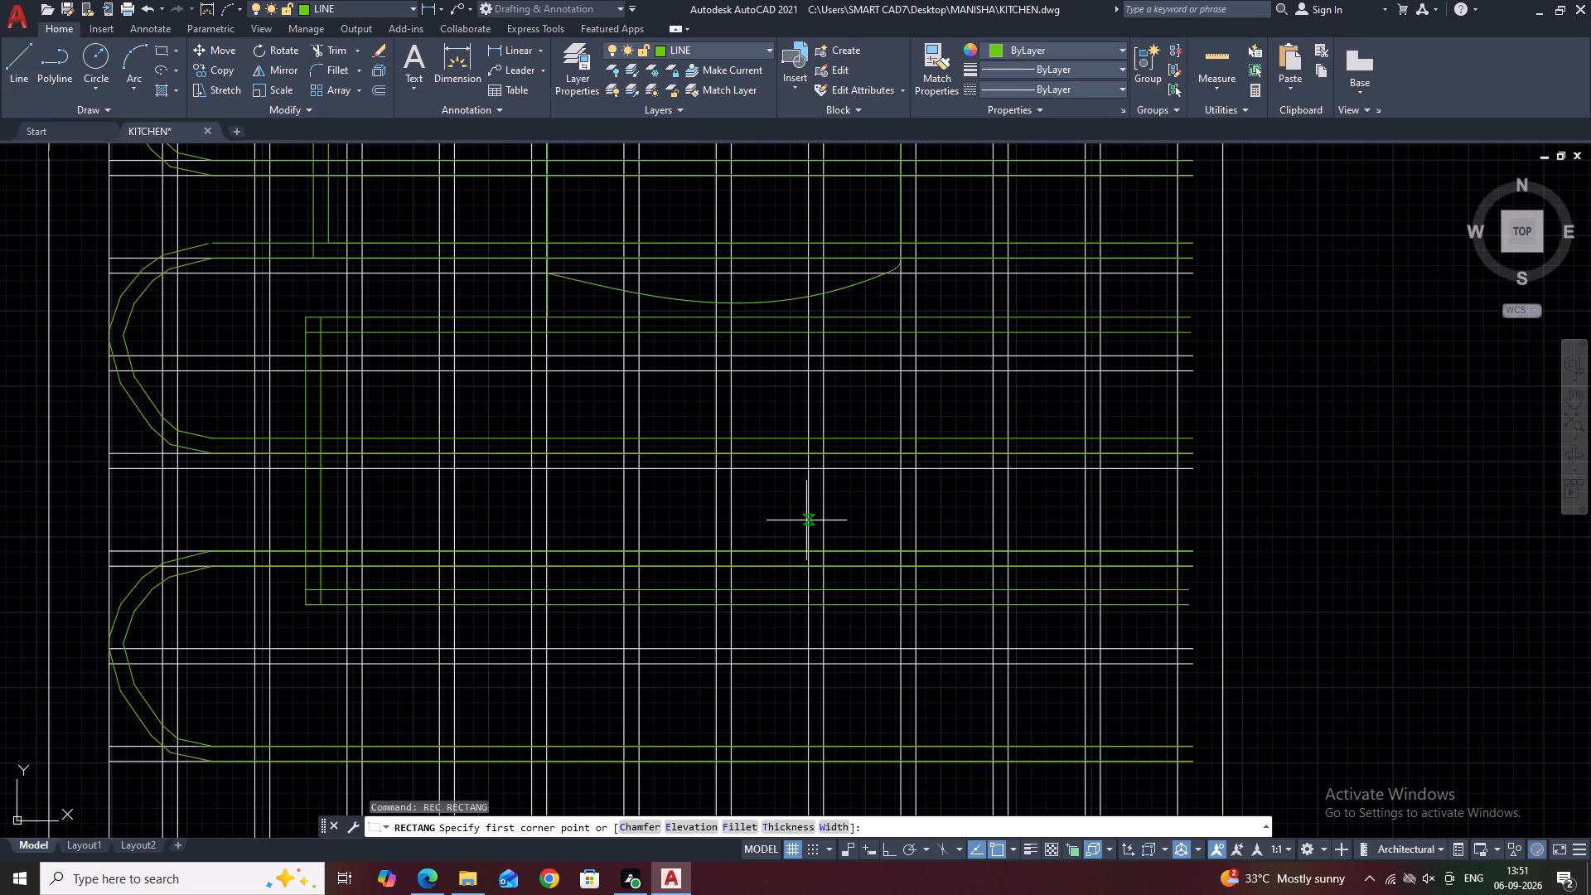
click(663, 498)
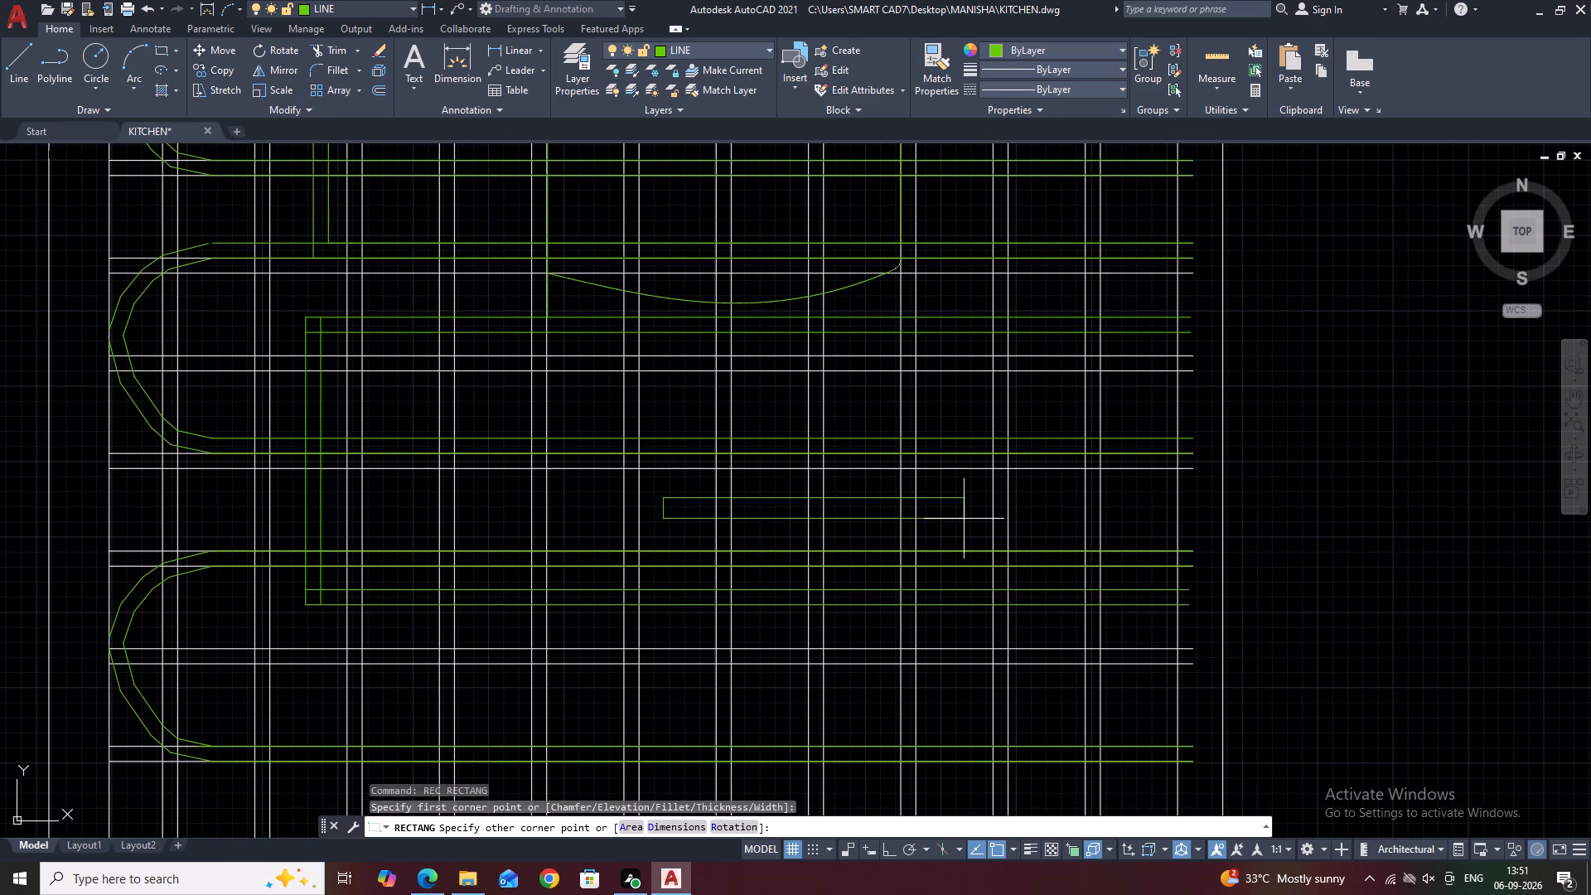
click(964, 519)
Draw a taller horizontal rectangle across the rods, between the third and fourth green tube loops.
scroll(709, 341, down, 3)
middle_drag(895, 517, 938, 515)
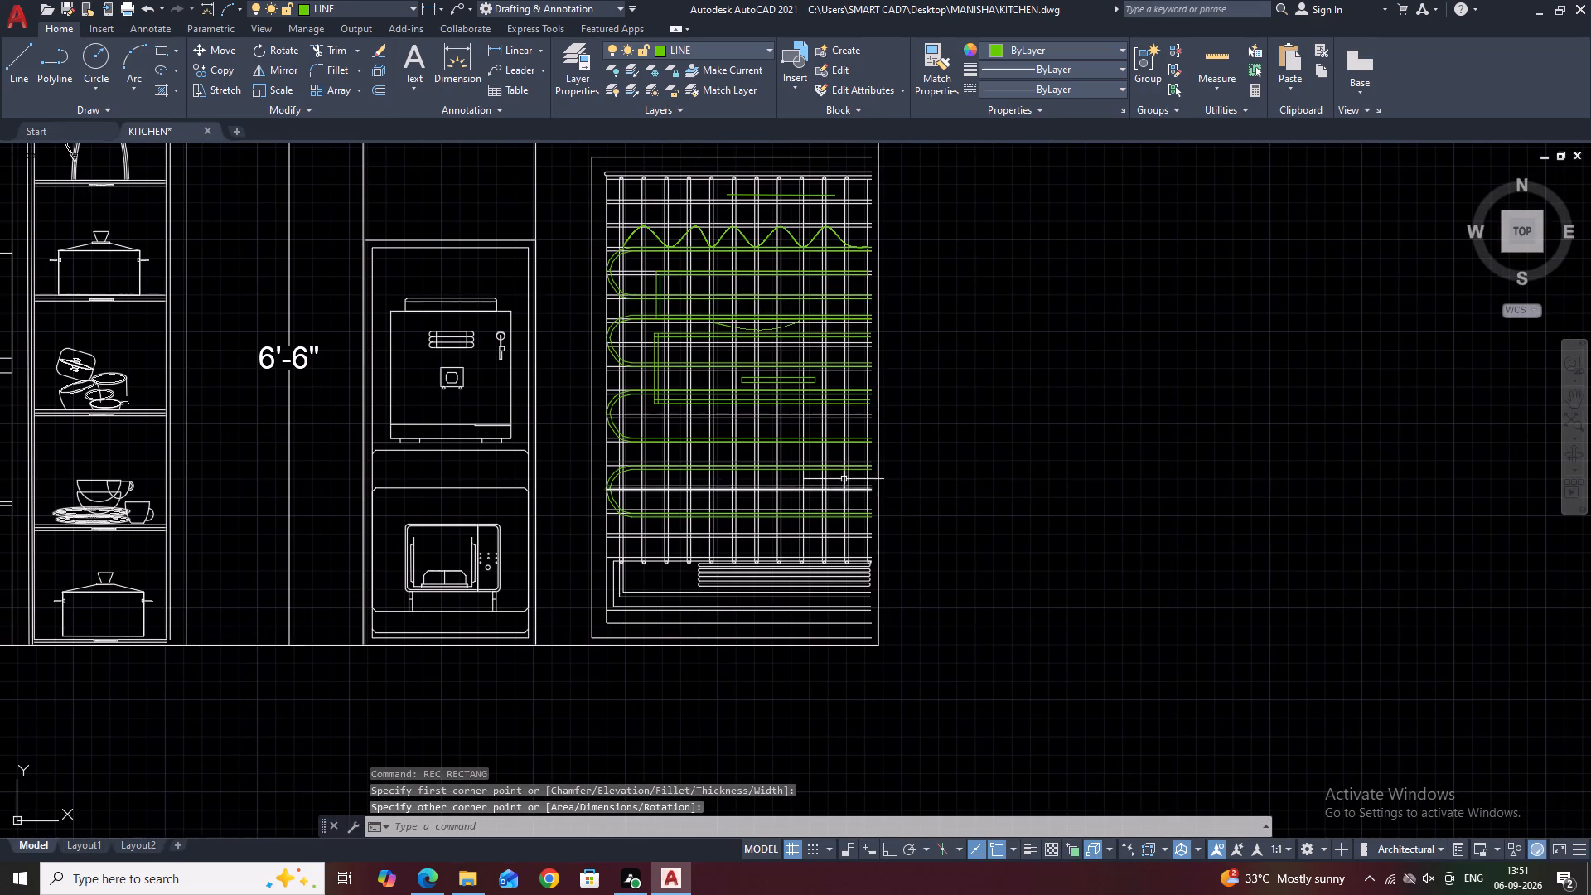
scroll(728, 444, up, 3)
key(space)
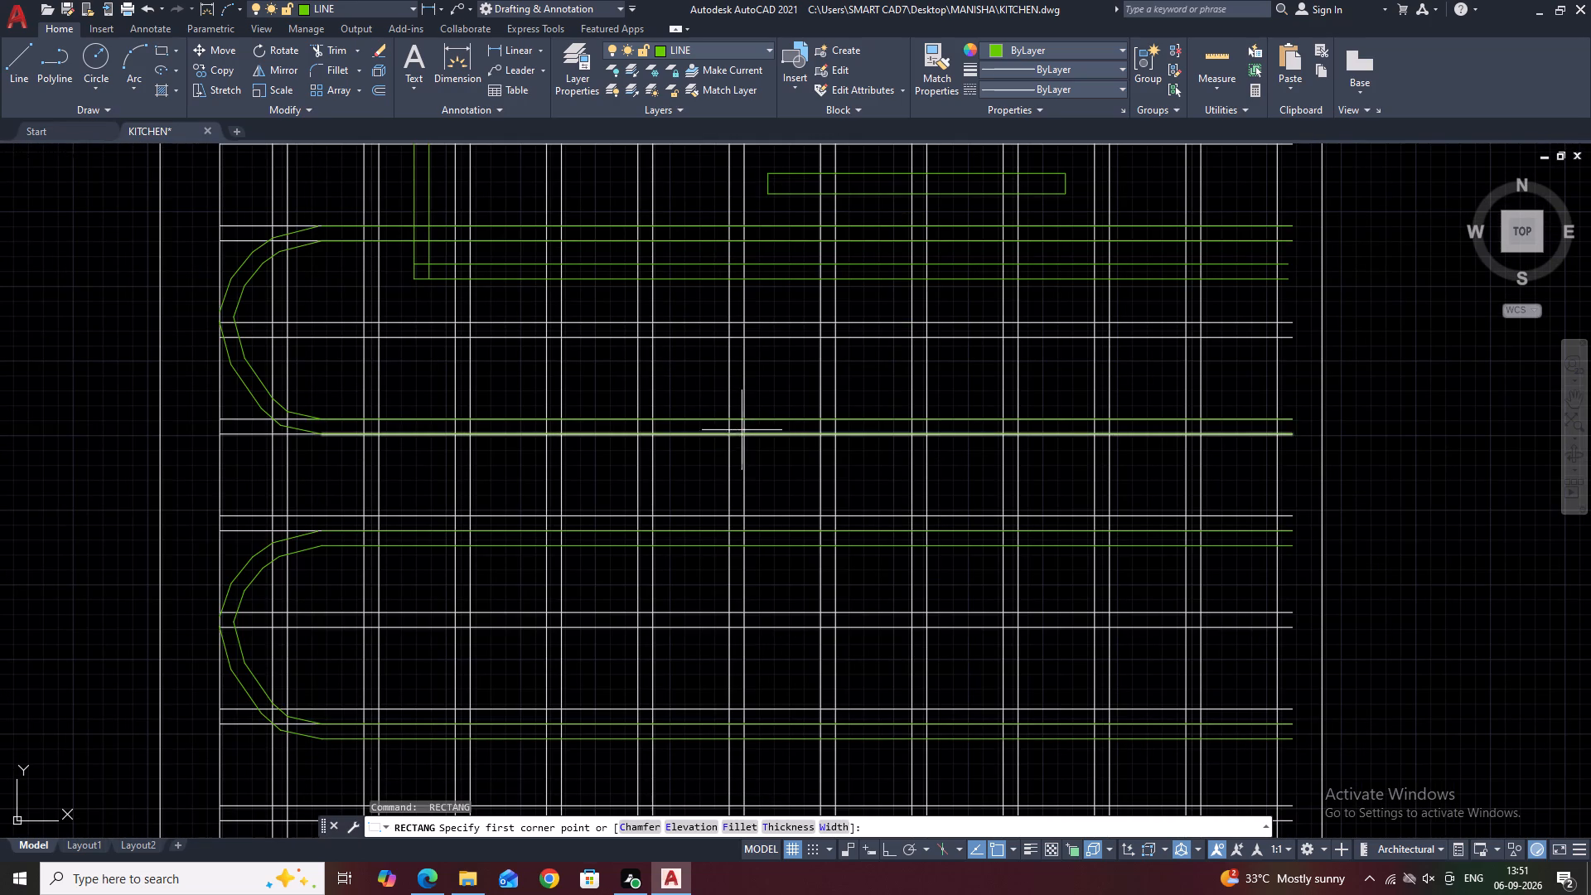
click(757, 457)
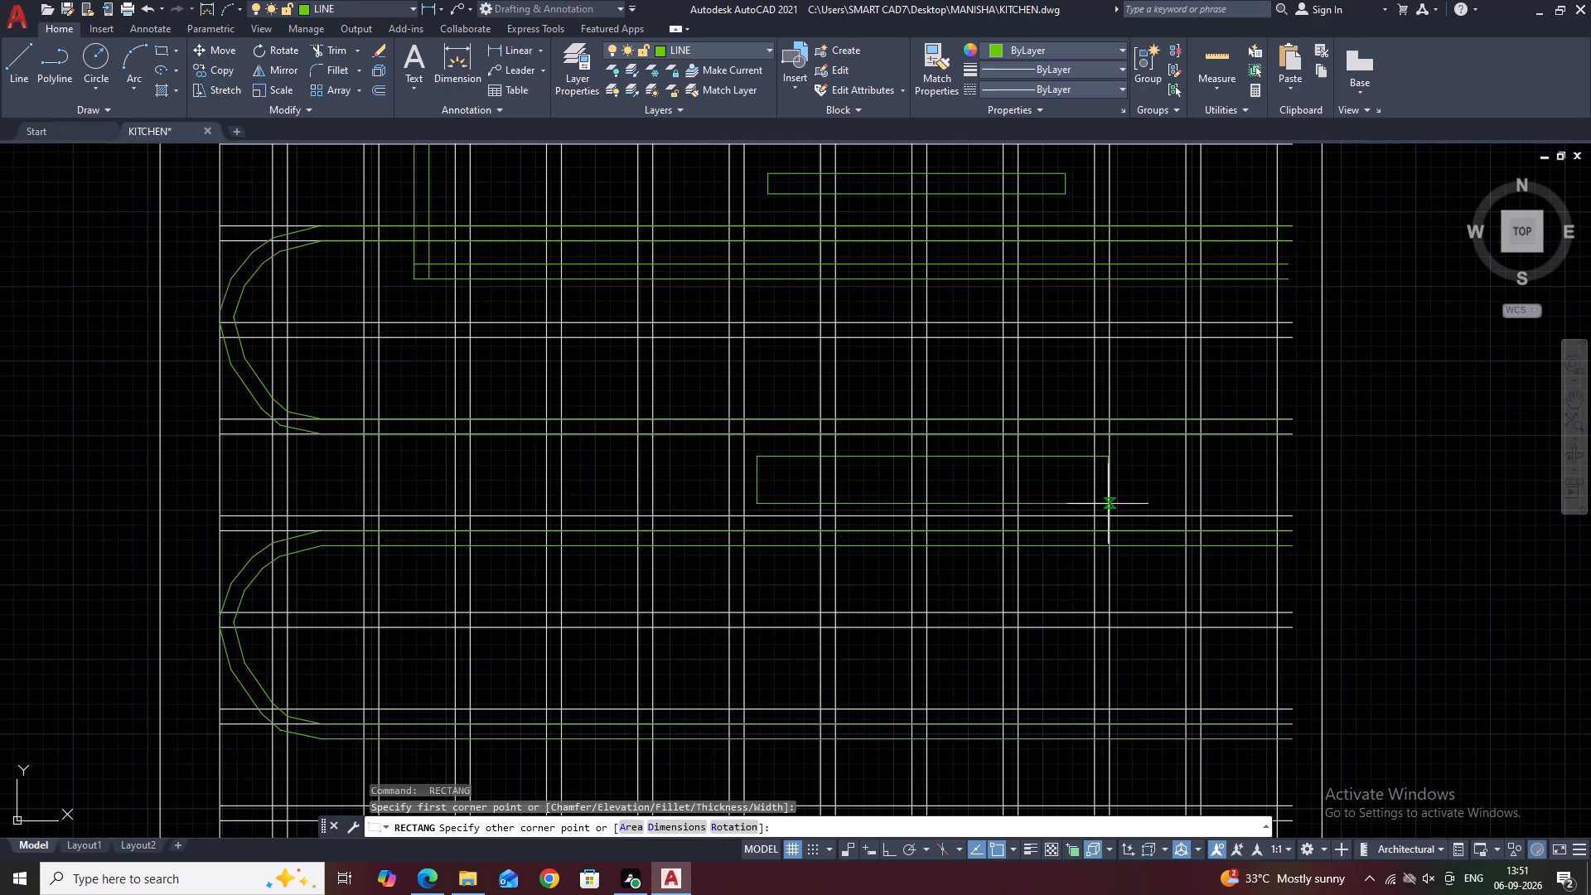
click(1108, 501)
Copy the taller rectangle straight down into the lower half of the fourth green tube loop.
click(1085, 500)
text(CO)
key(space)
click(999, 502)
scroll(1001, 510, down, 2)
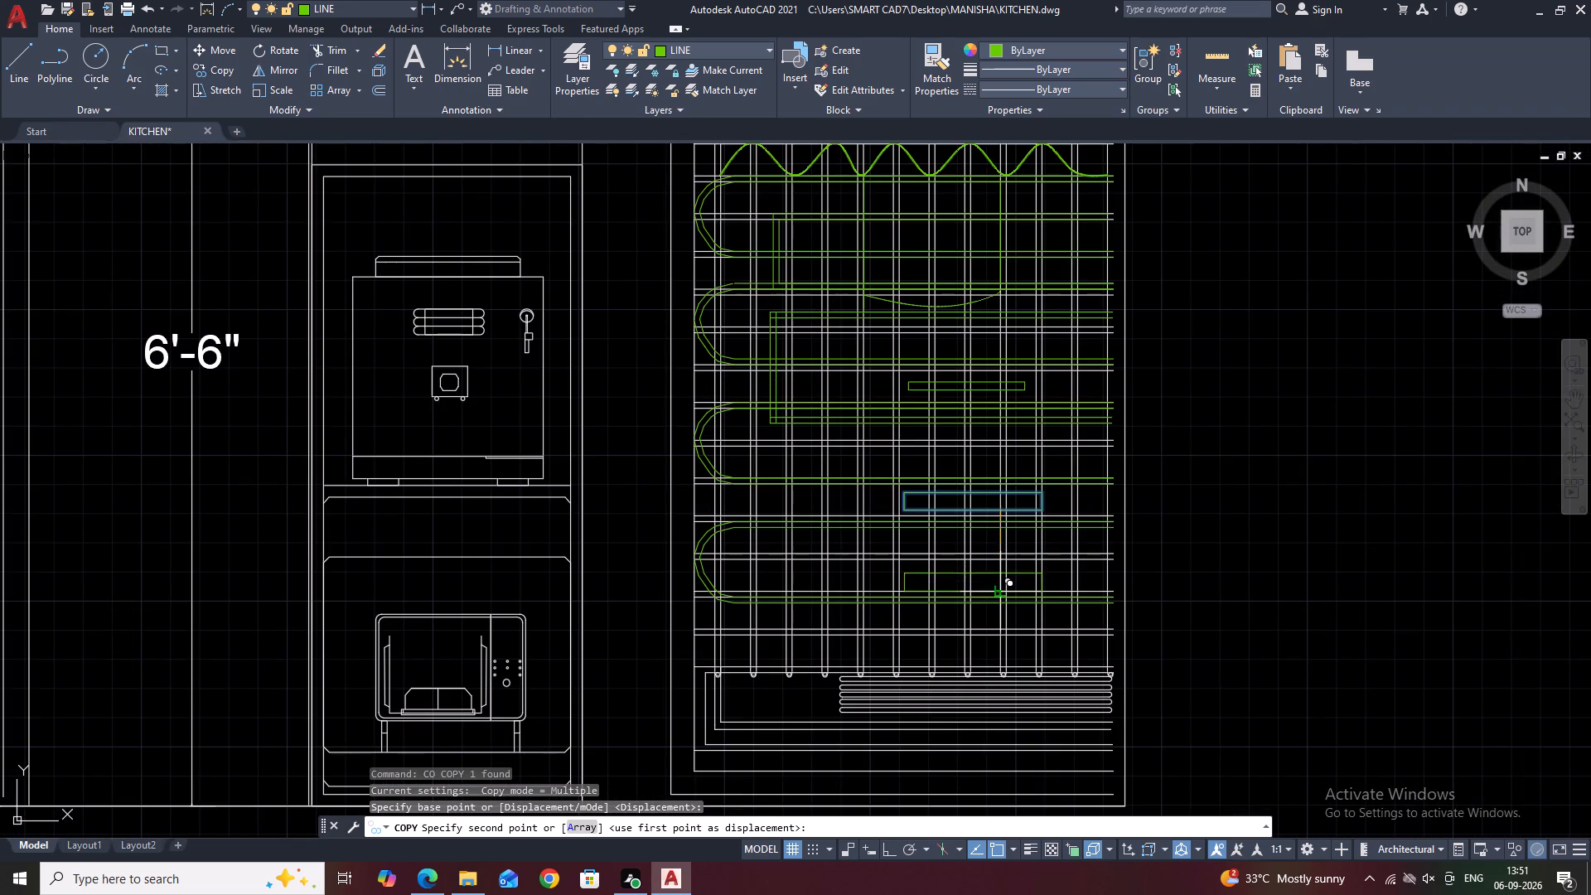
middle_drag(1008, 603, 976, 553)
scroll(974, 549, up, 1)
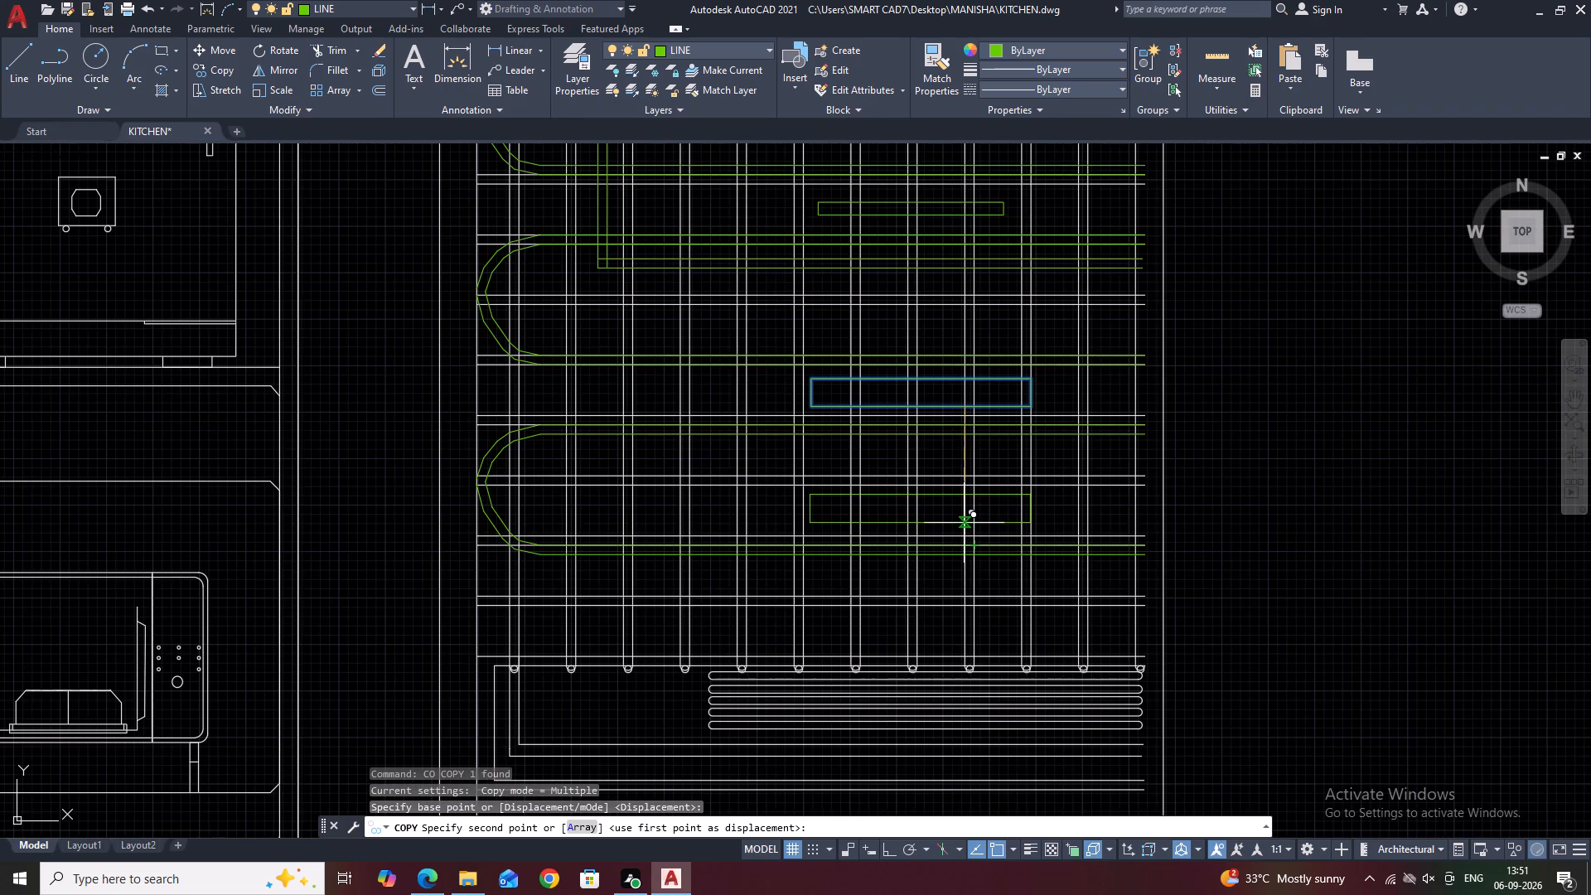
click(964, 523)
key(Escape)
Put the five stacked rounded bars below the rack, including their end arcs, on the LINE layer.
middle_drag(1044, 691, 1042, 602)
middle_drag(870, 561, 952, 613)
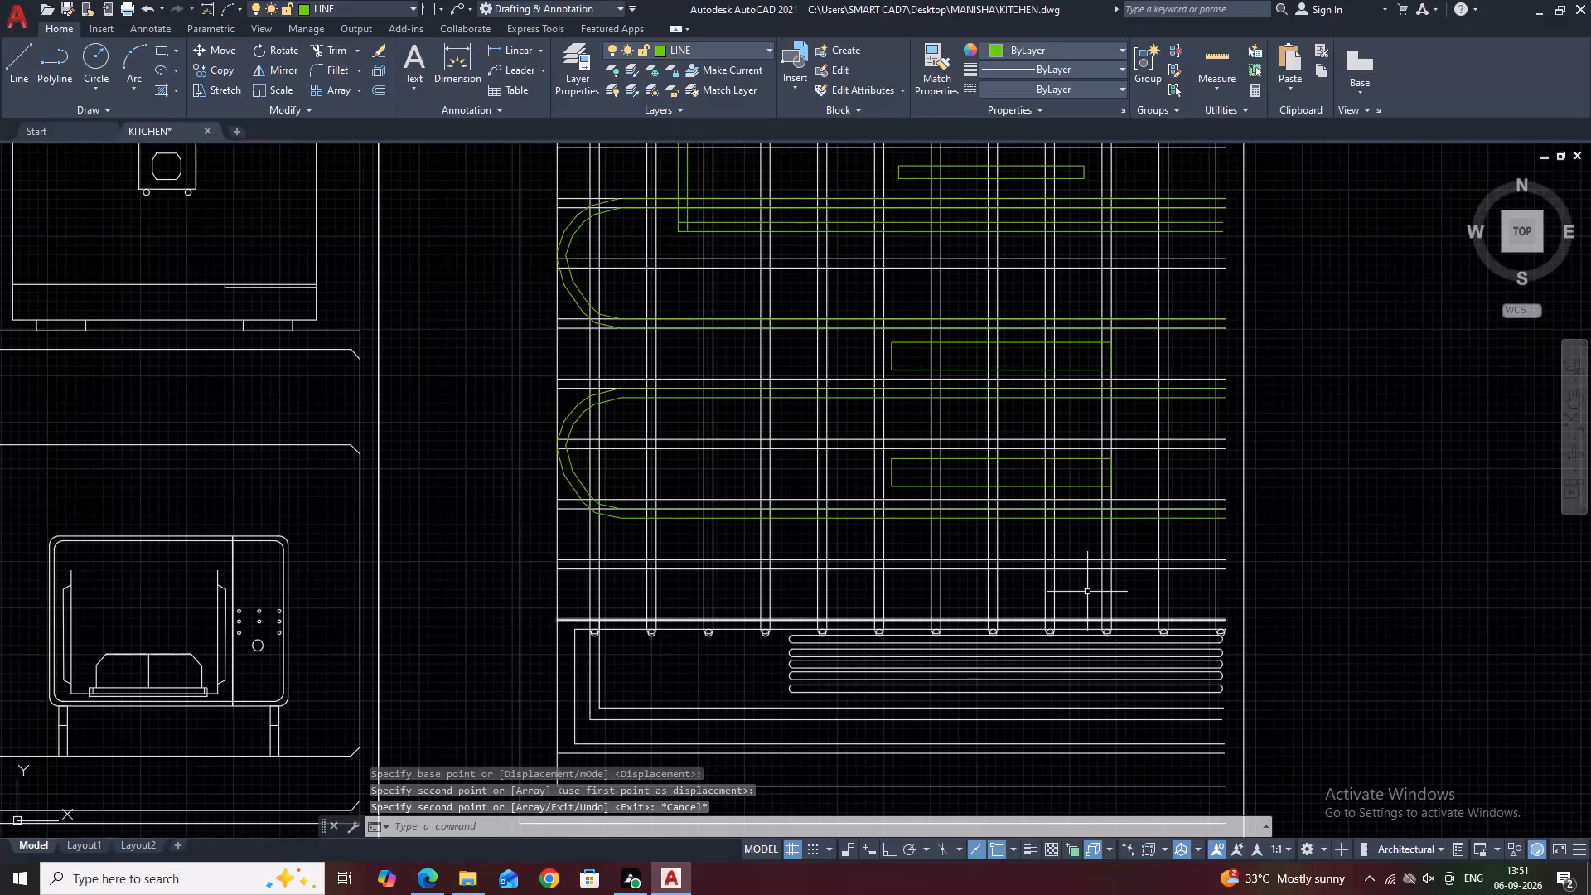
middle_drag(985, 567, 958, 622)
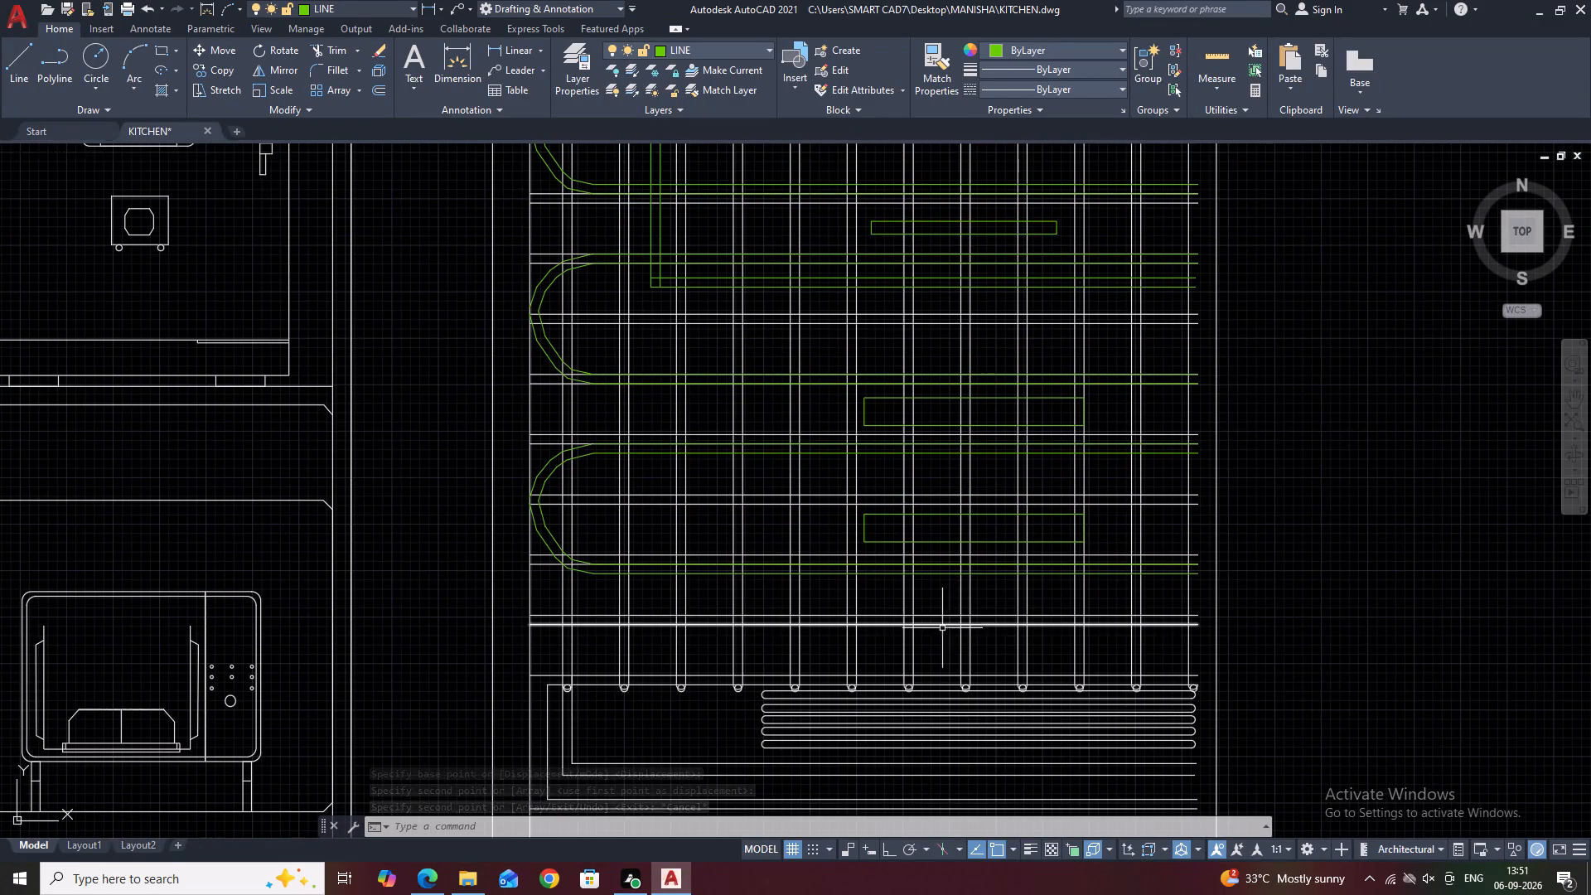
scroll(845, 758, up, 2)
click(869, 751)
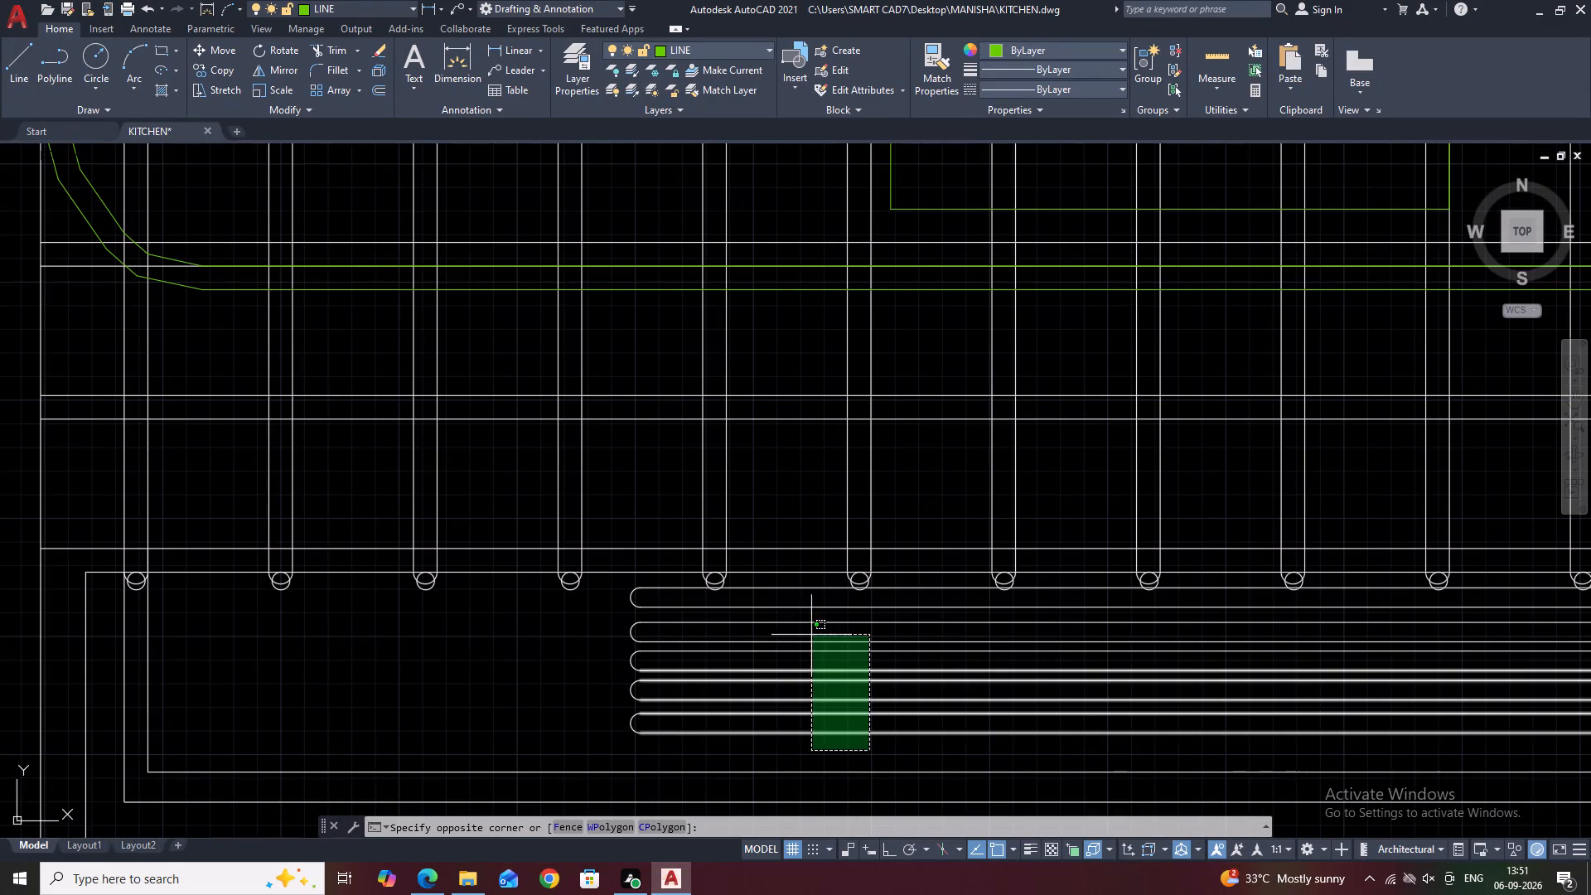
click(780, 593)
click(694, 737)
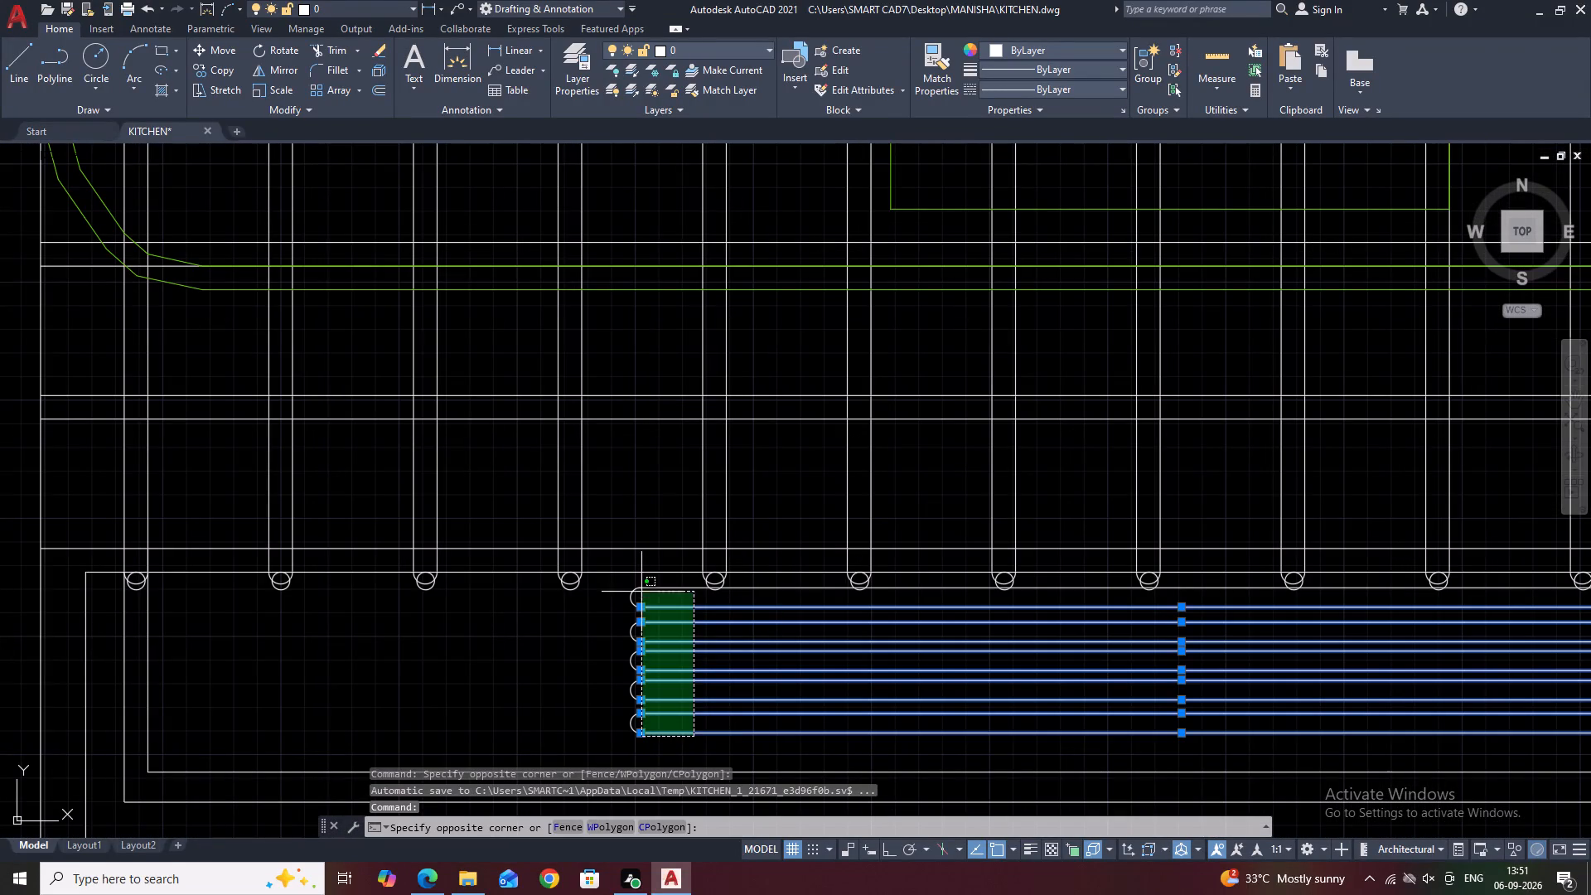
click(622, 585)
middle_drag(1324, 610, 807, 590)
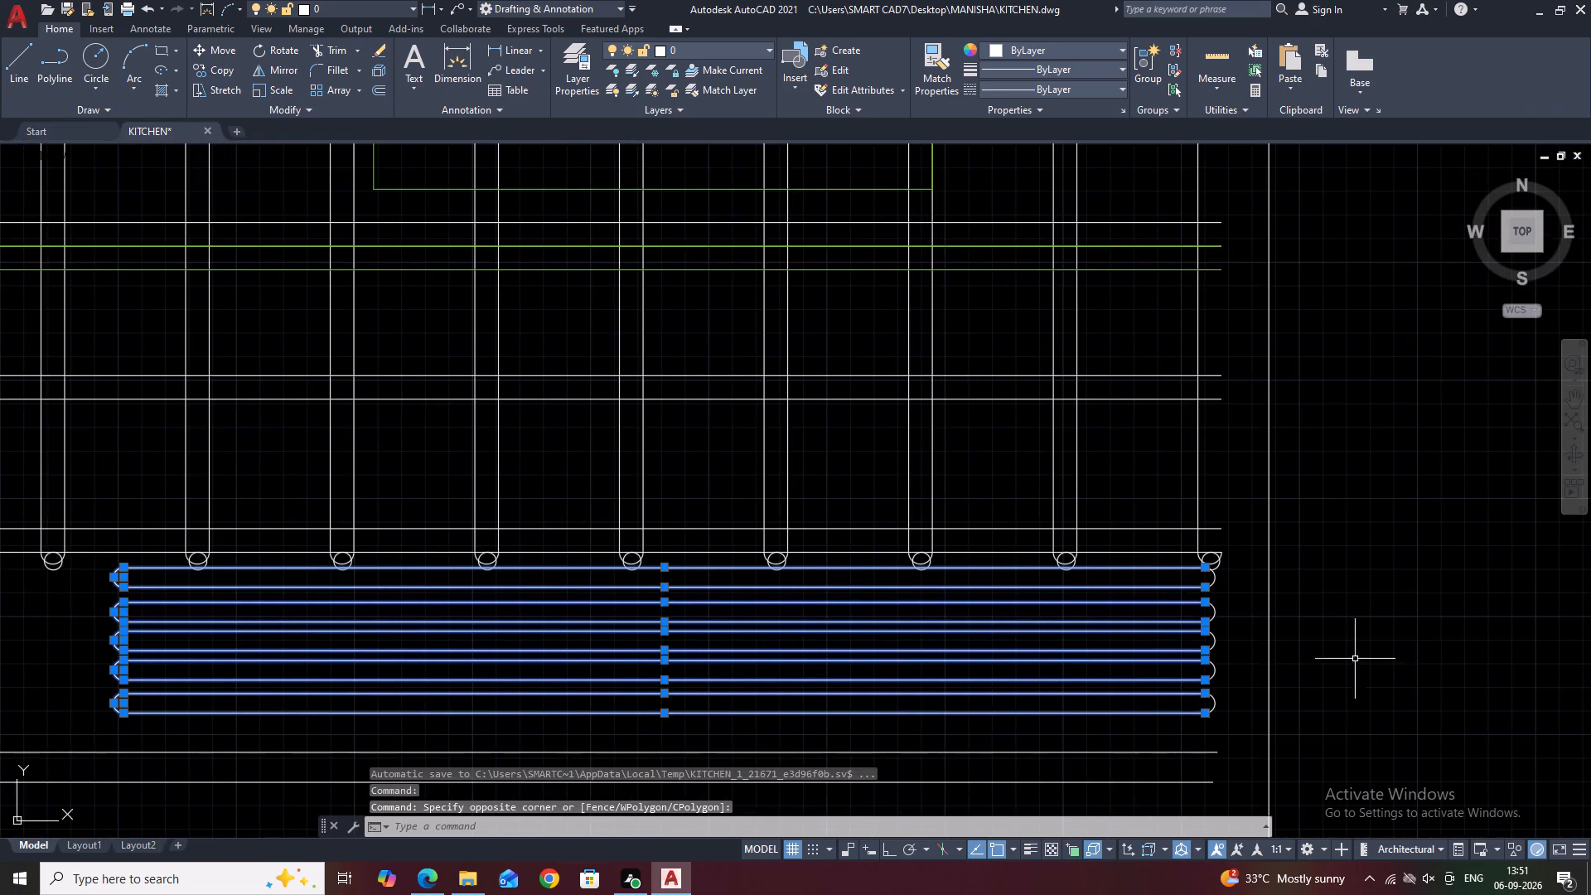
scroll(1240, 702, up, 2)
drag(1192, 733, 1180, 687)
click(1103, 407)
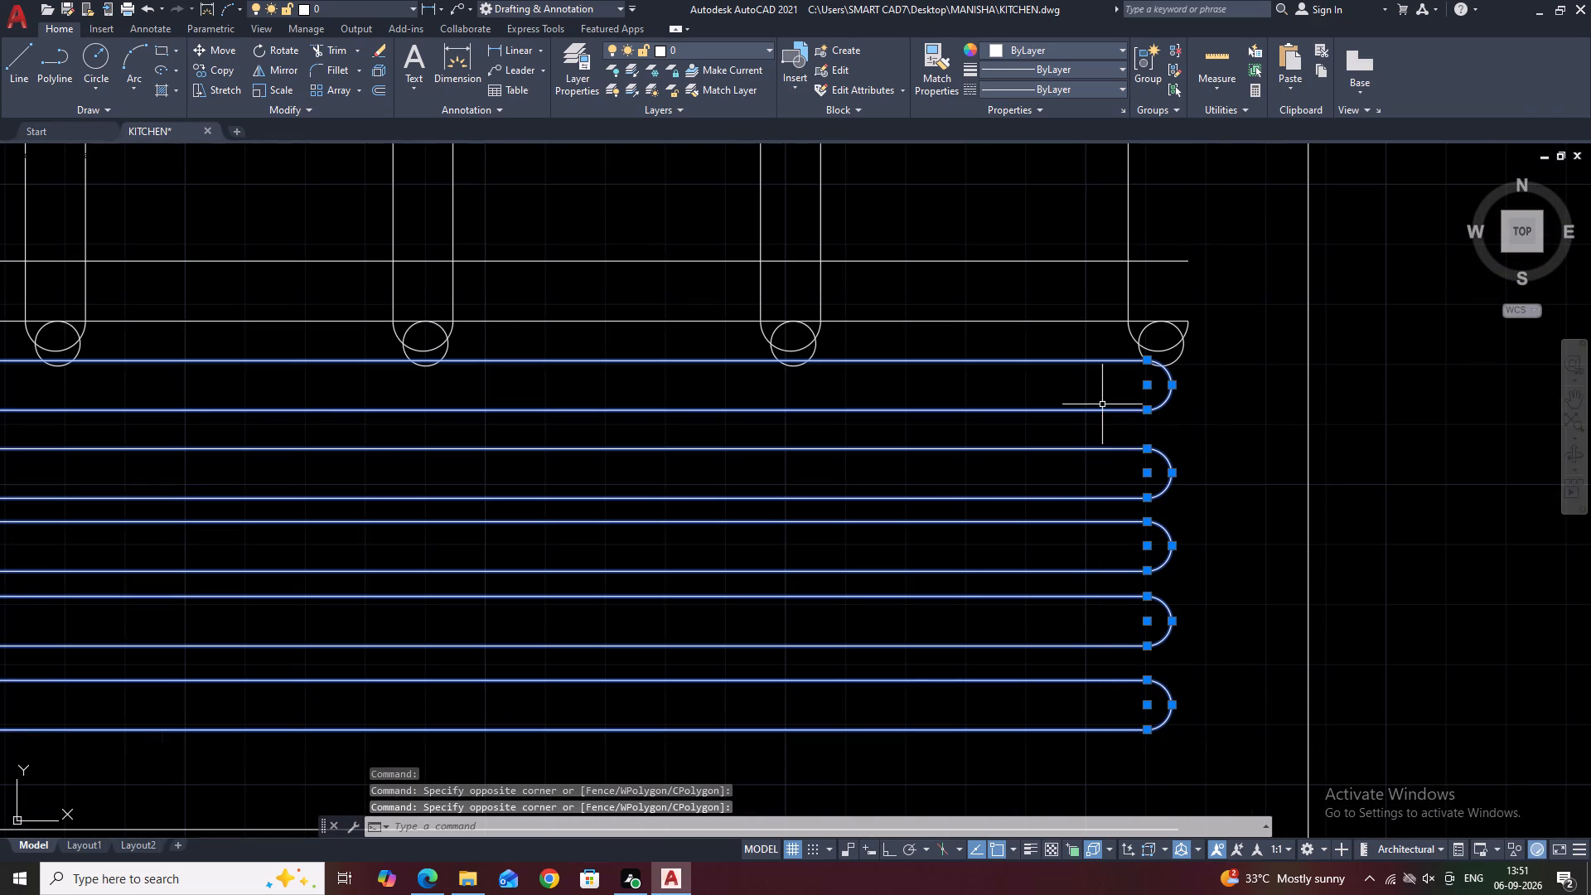
drag(704, 46, 706, 36)
click(705, 54)
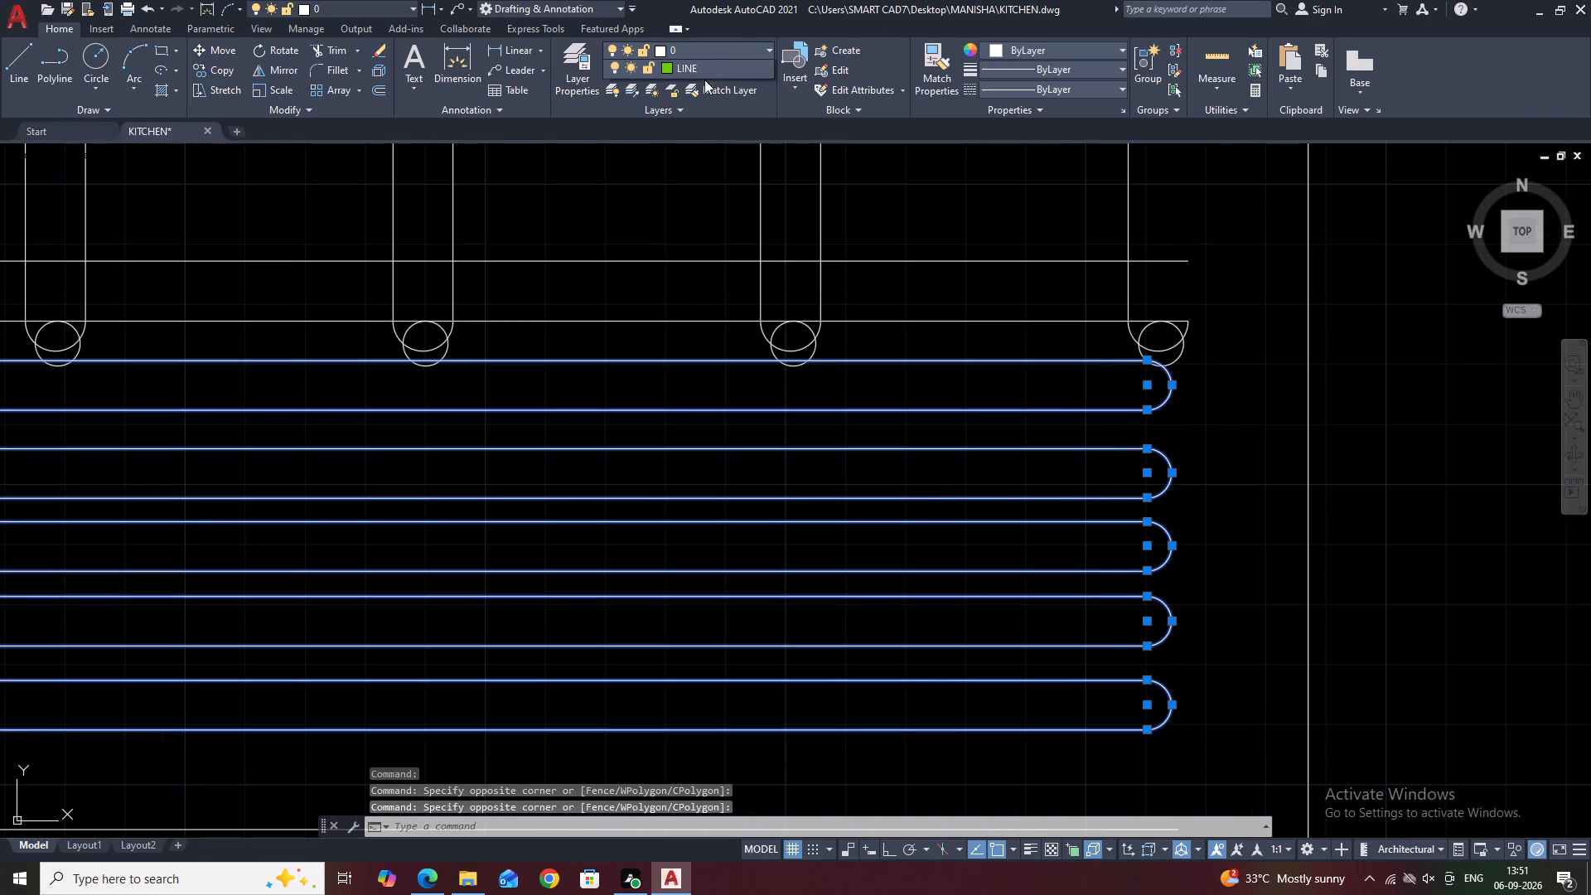
click(699, 108)
key(Escape)
scroll(1023, 506, down, 2)
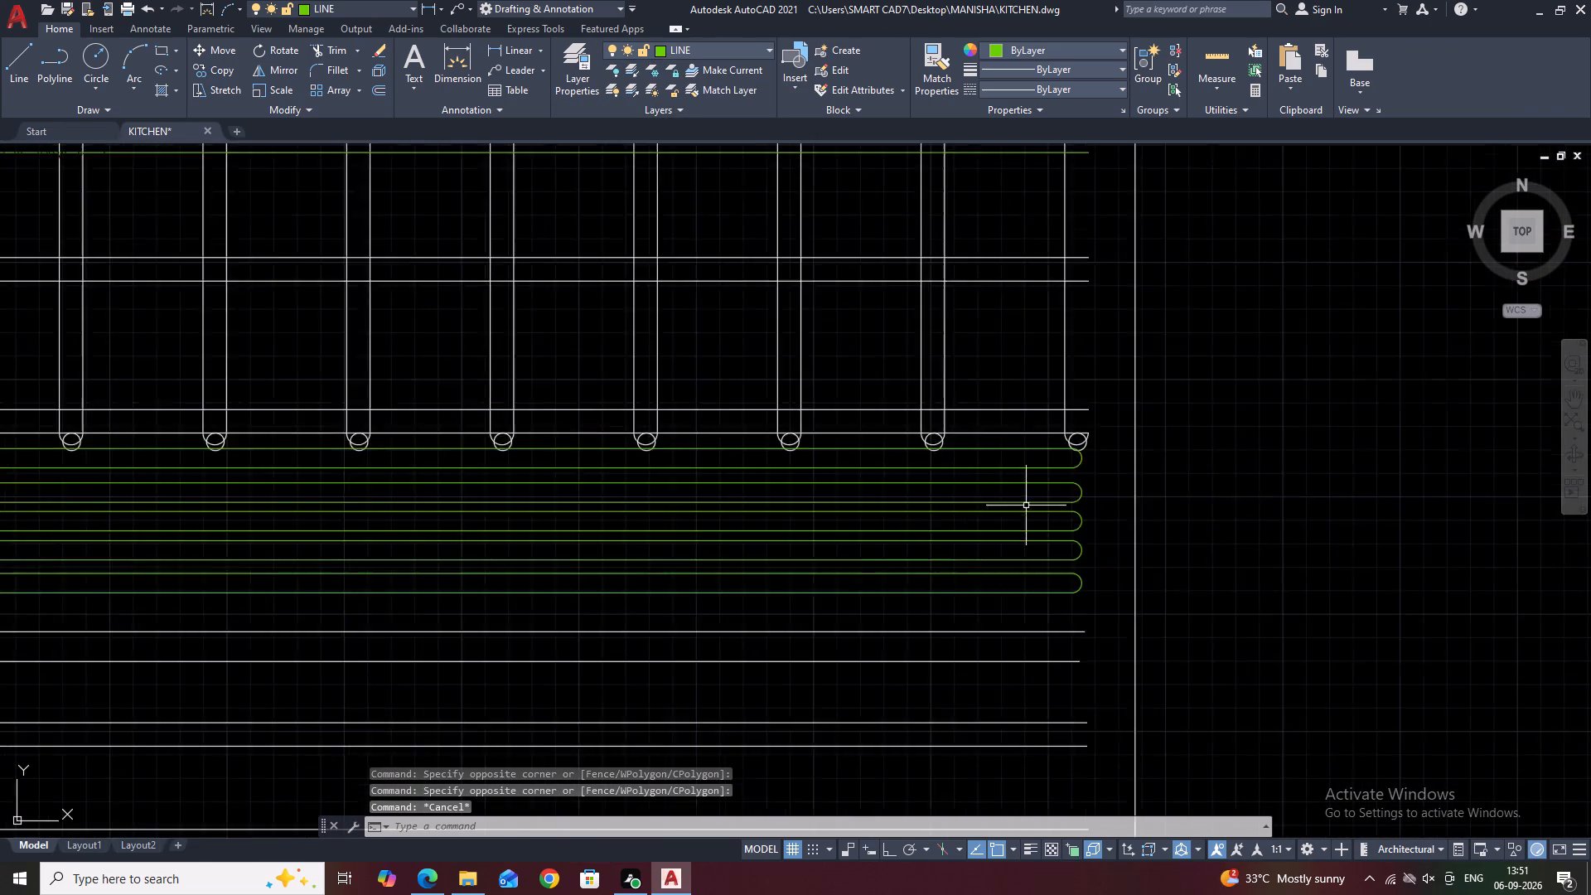
Examine the rod ends and the stacked rounded bars along the bottom of the wire rack.
scroll(1026, 506, down, 1)
middle_drag(851, 453, 1055, 539)
scroll(890, 562, up, 3)
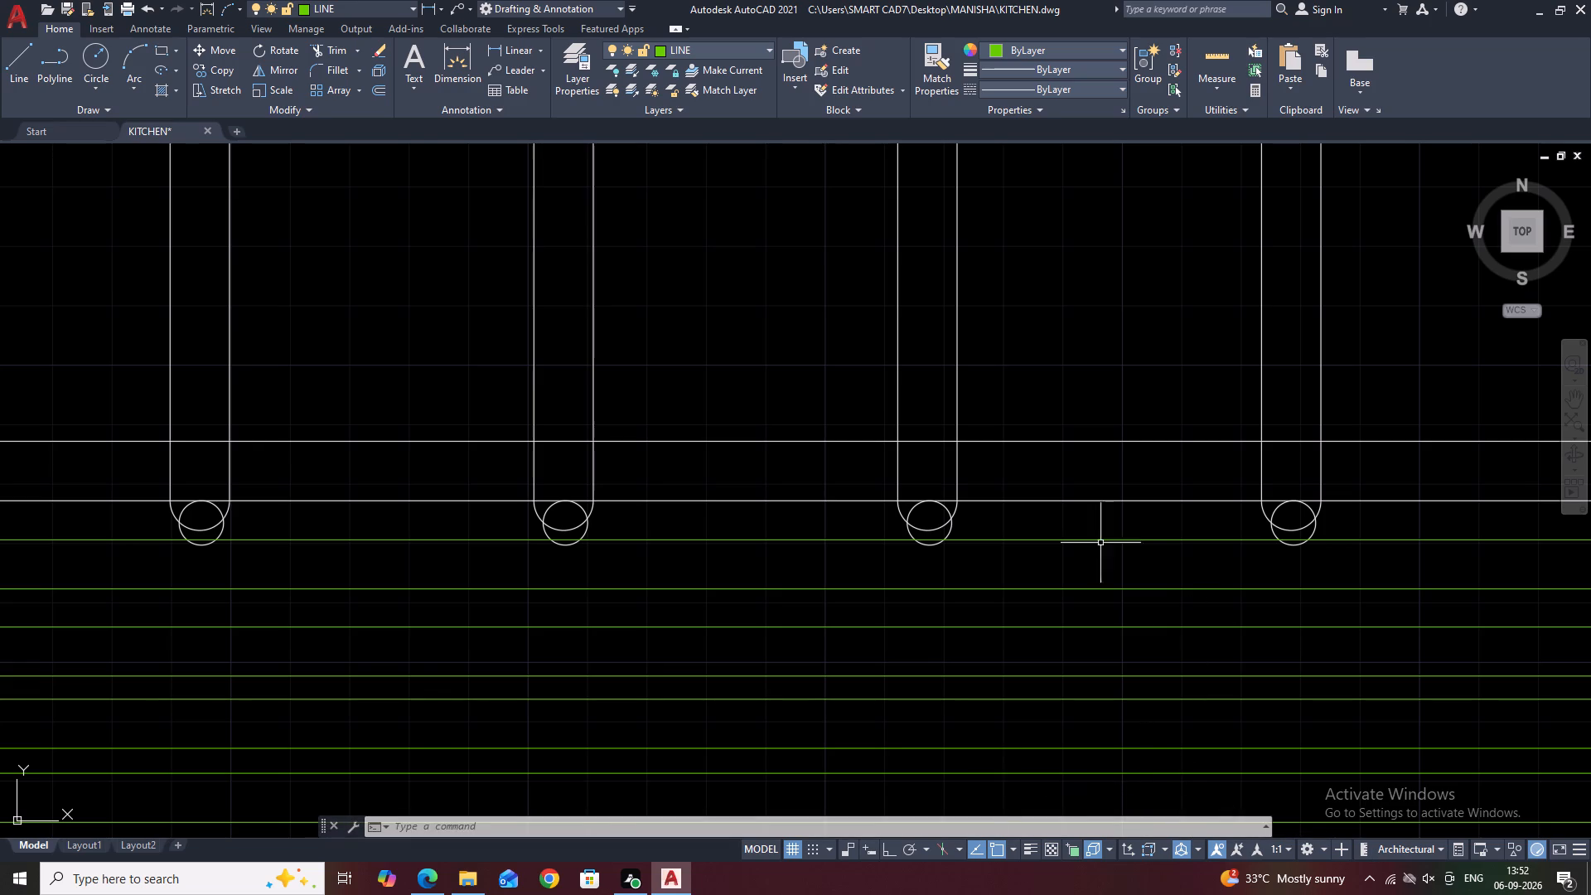
scroll(875, 483, down, 3)
scroll(1095, 501, up, 3)
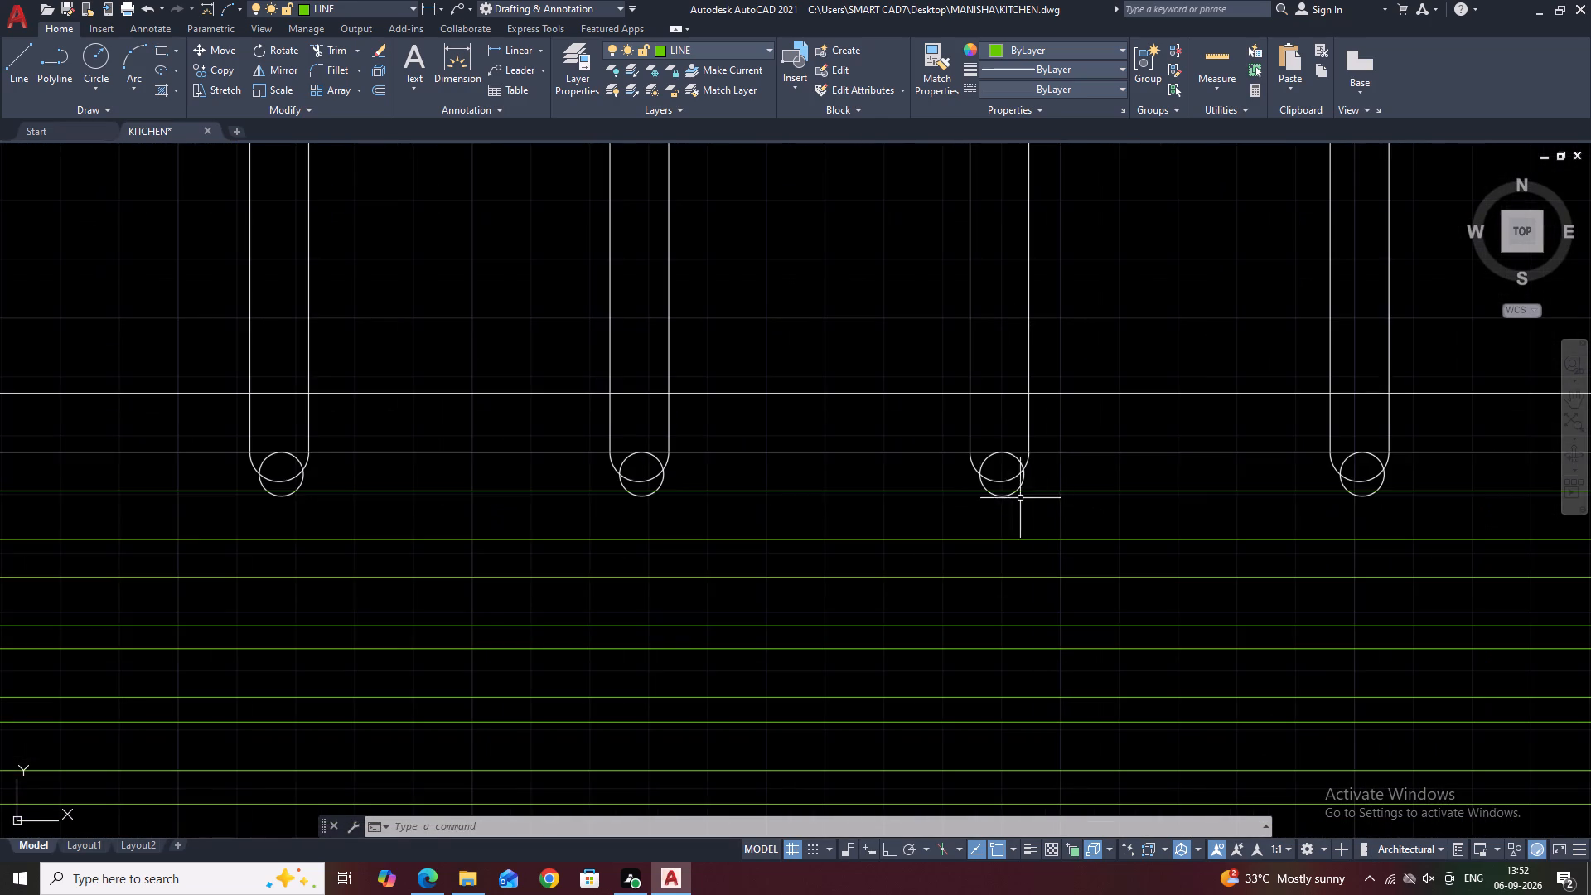
scroll(970, 481, down, 3)
middle_drag(1116, 518, 956, 502)
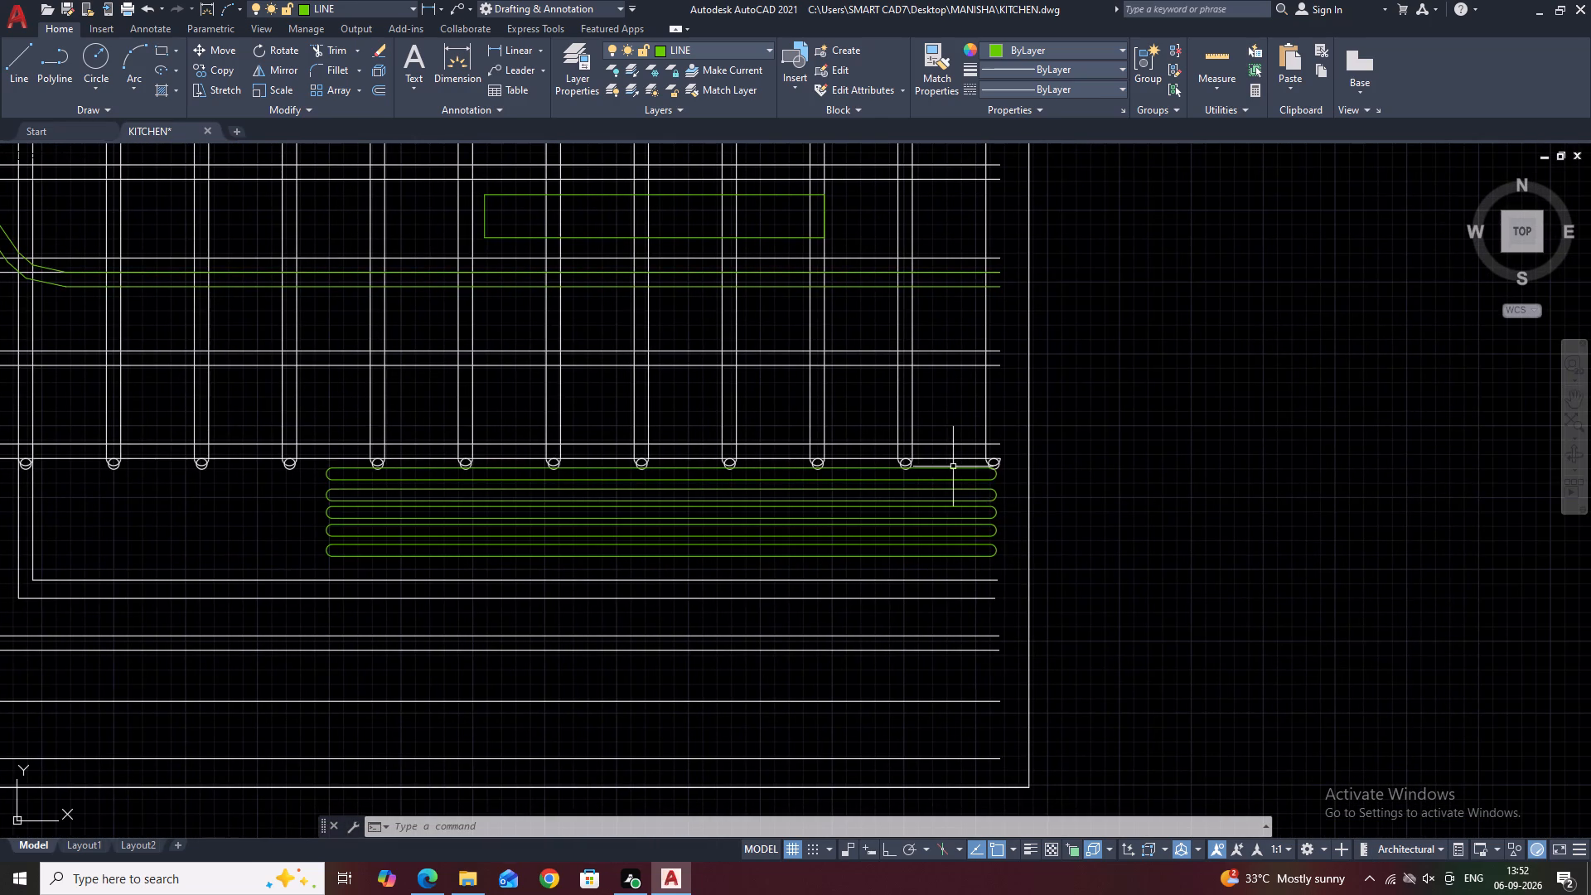
middle_drag(971, 479, 1005, 543)
scroll(341, 547, up, 3)
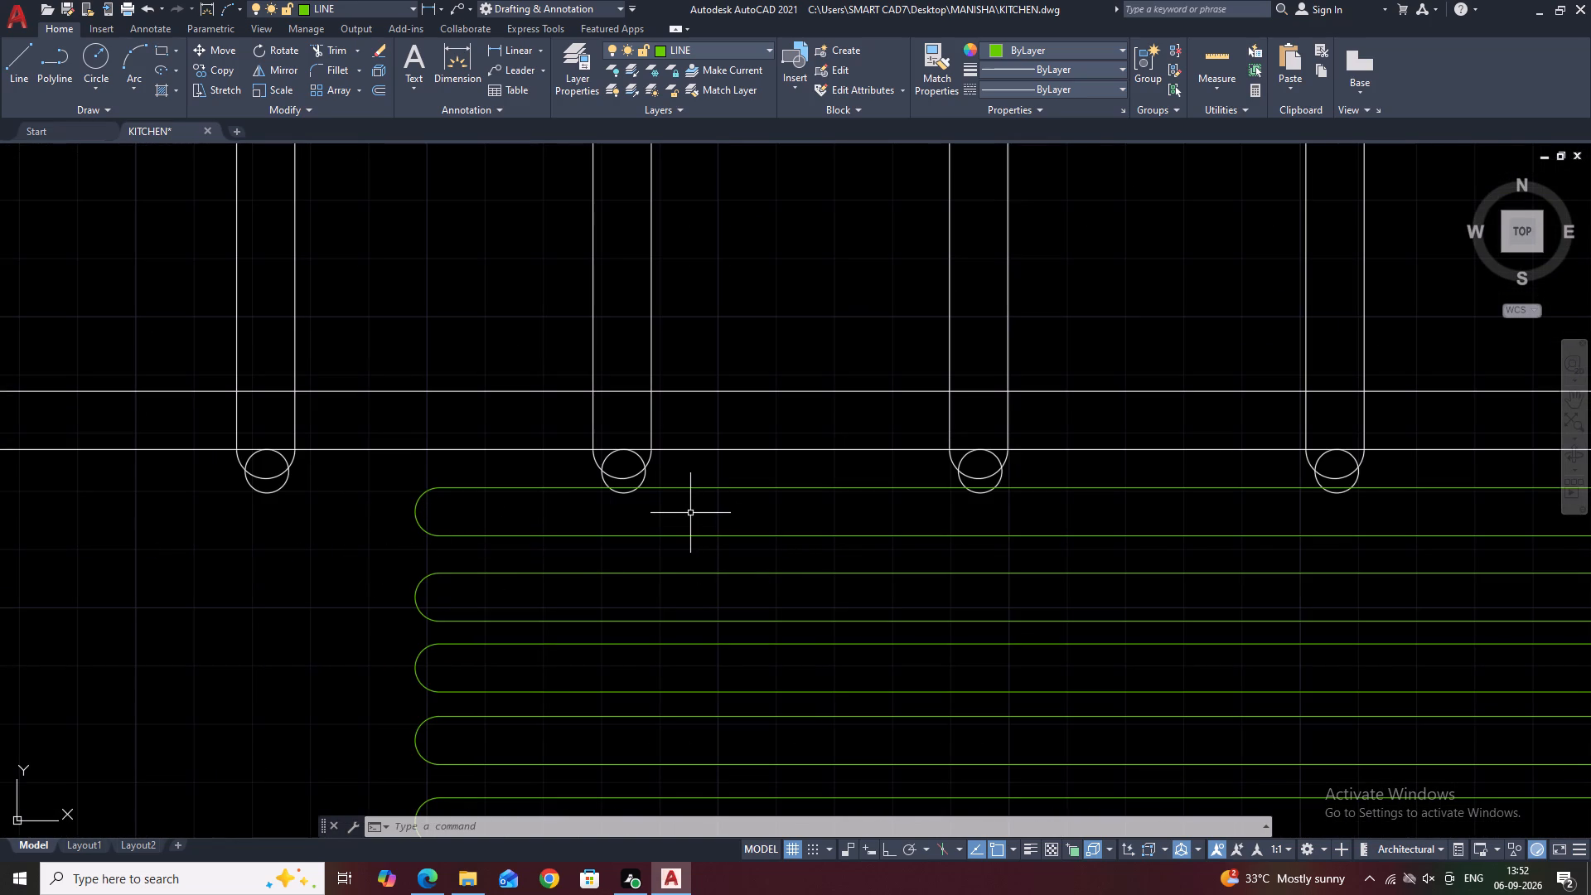
scroll(835, 481, down, 3)
middle_drag(1144, 461, 1027, 544)
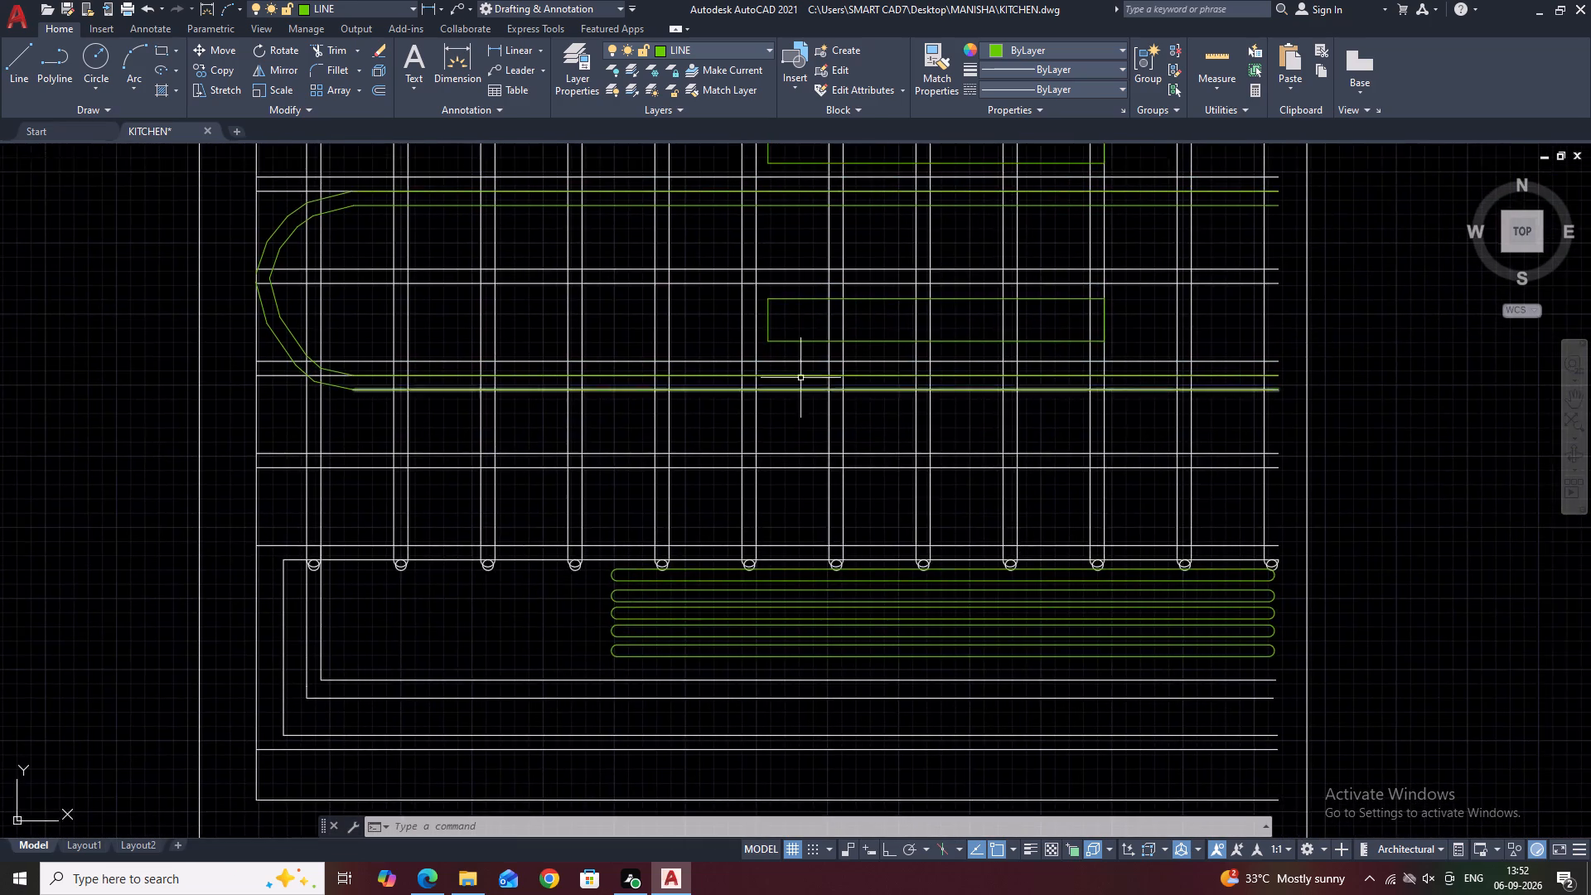
Draw a vertical line about 1 1/2" long just beside the left end of the green horizontal line near the rack's top.
scroll(793, 375, down, 2)
middle_drag(940, 297, 1008, 502)
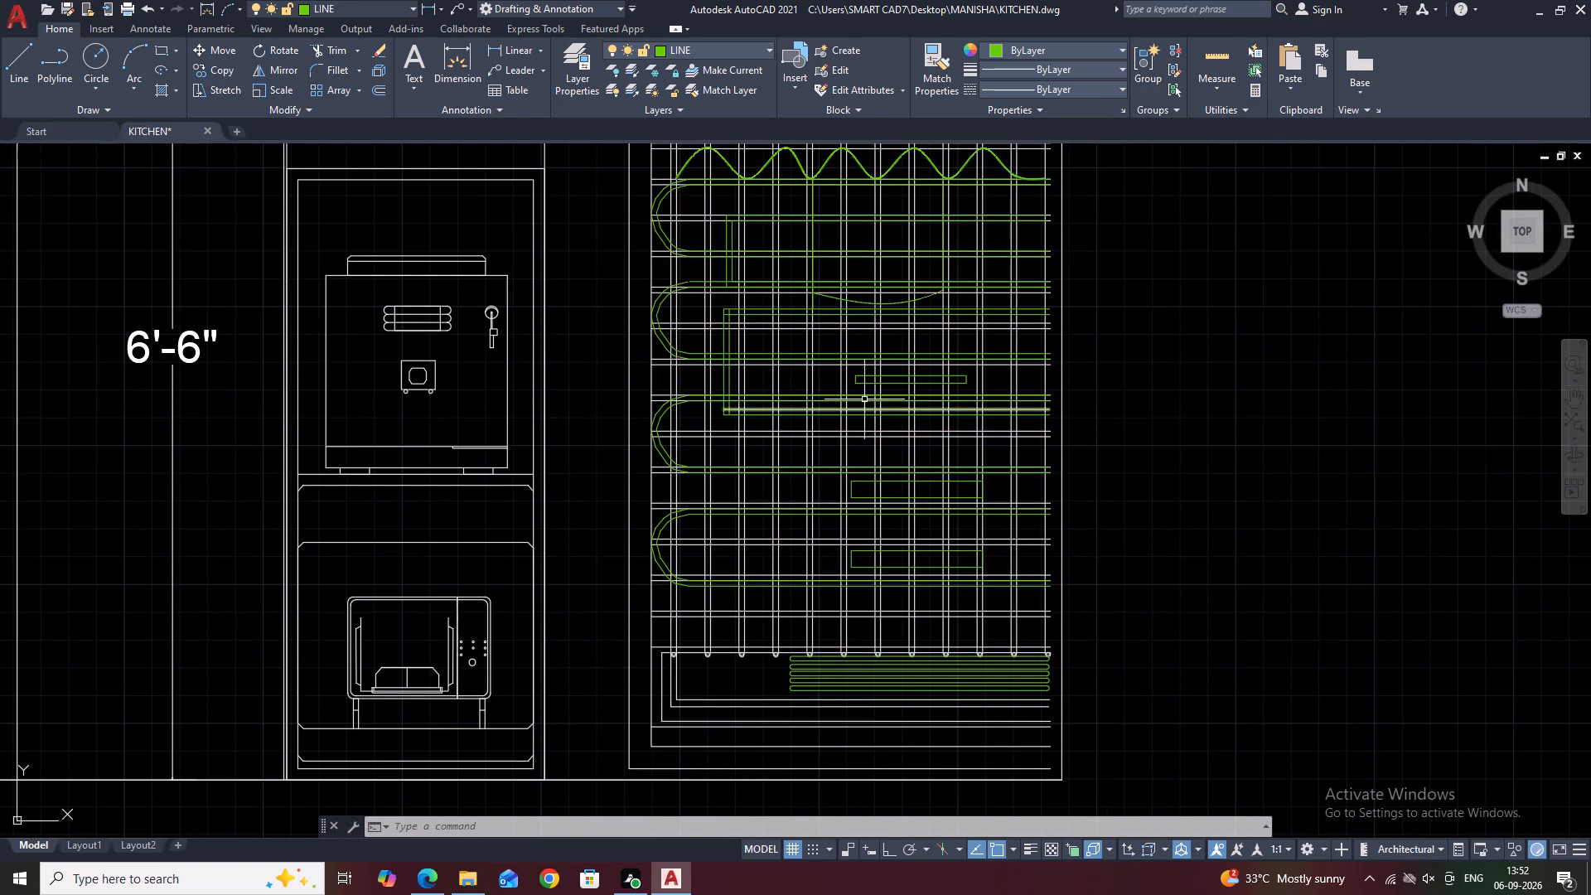
middle_drag(903, 368, 918, 495)
middle_drag(907, 352, 897, 480)
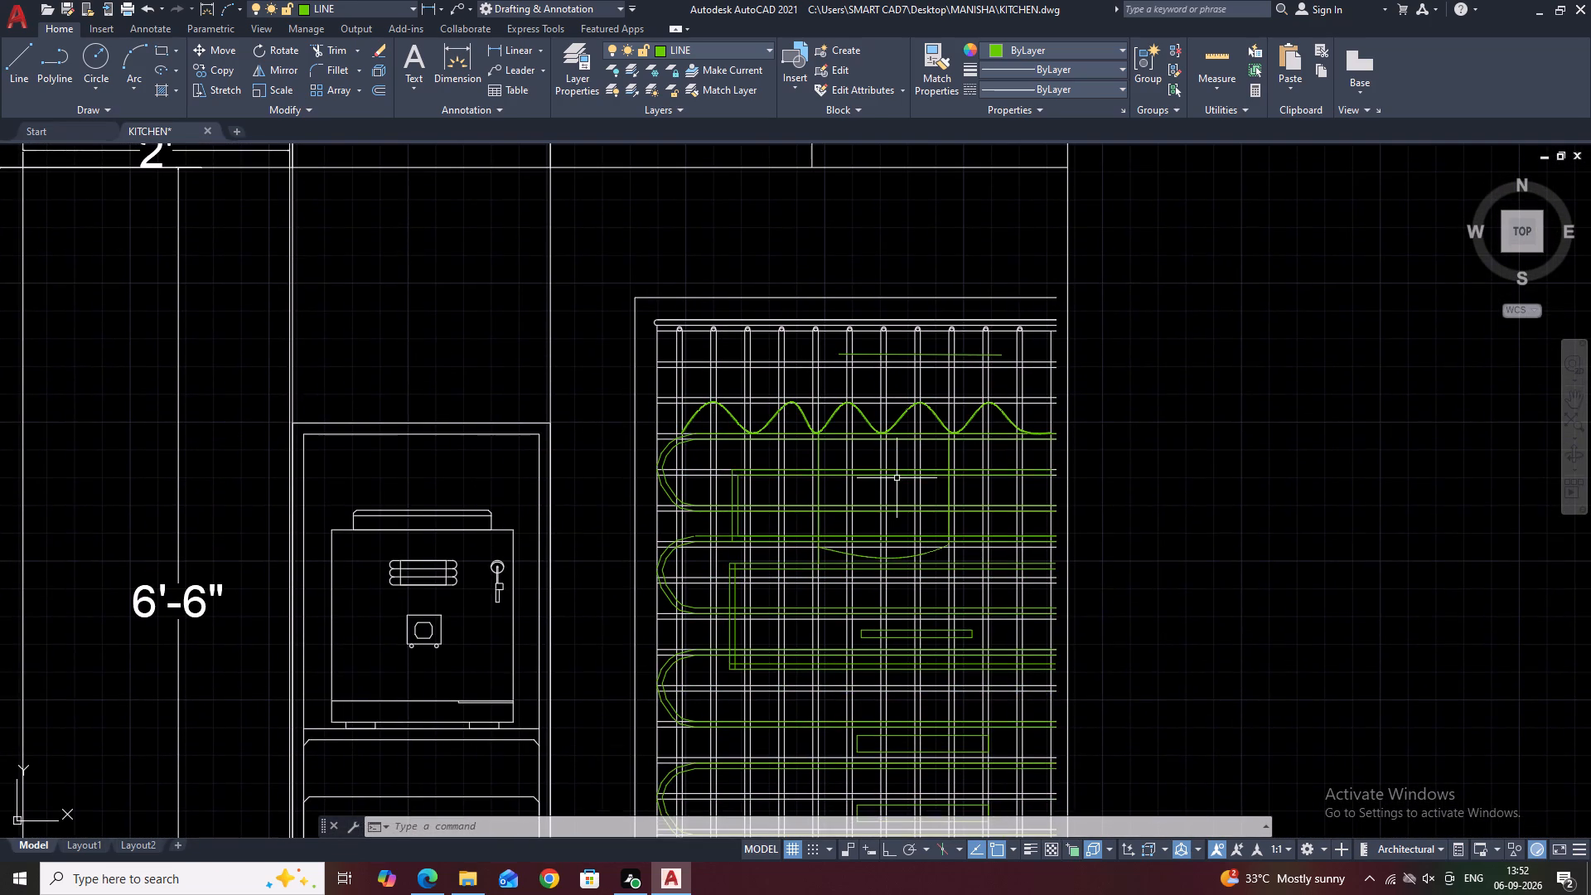
text(L)
key(space)
scroll(871, 332, up, 3)
click(714, 354)
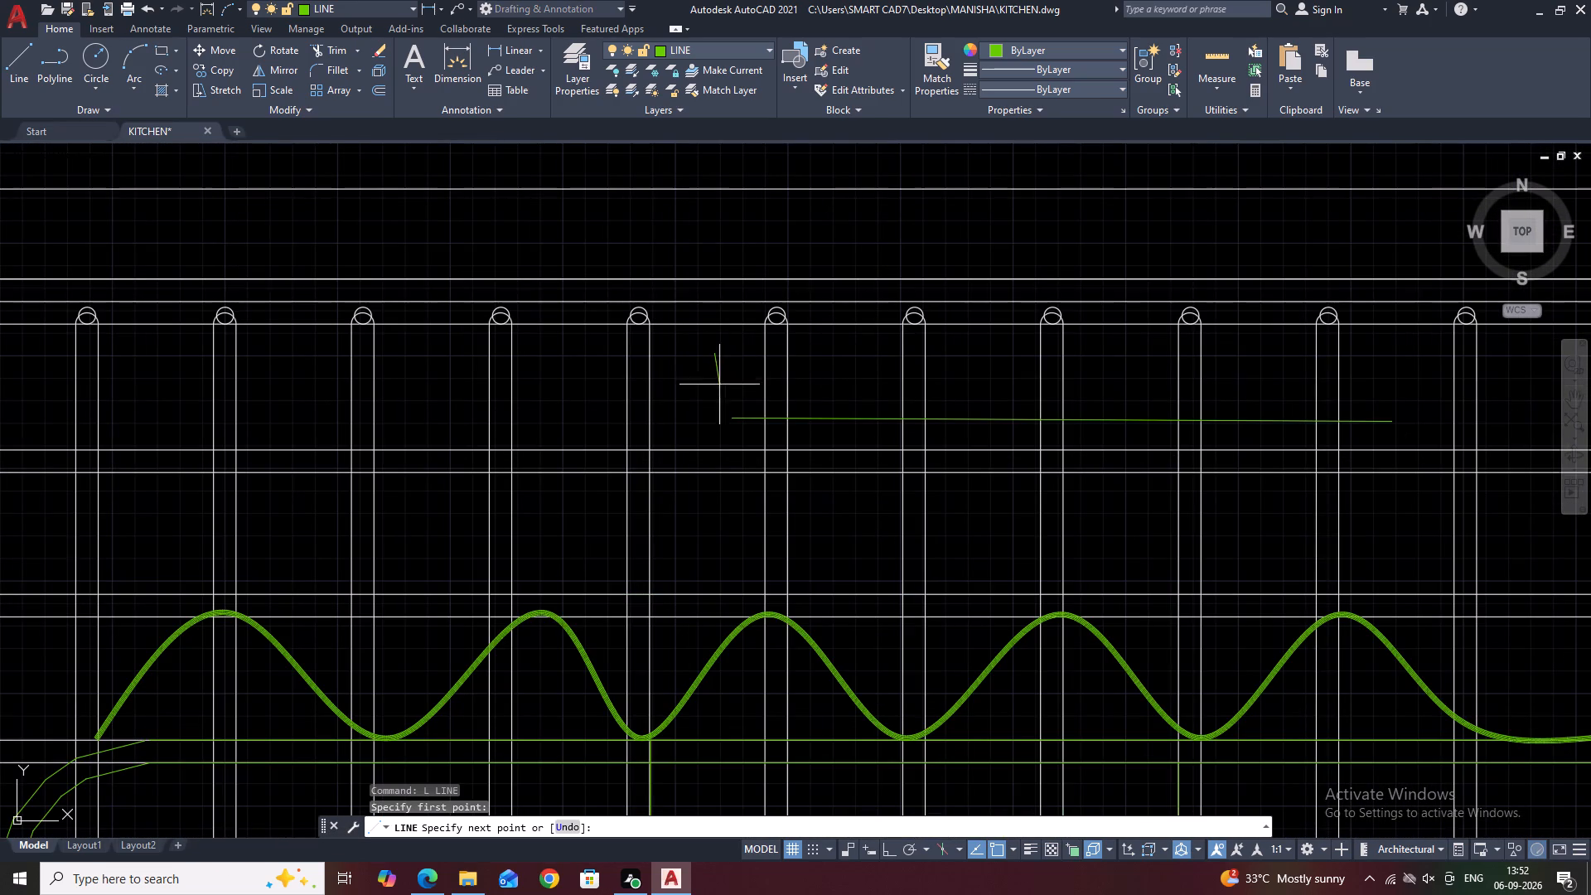
key(F8)
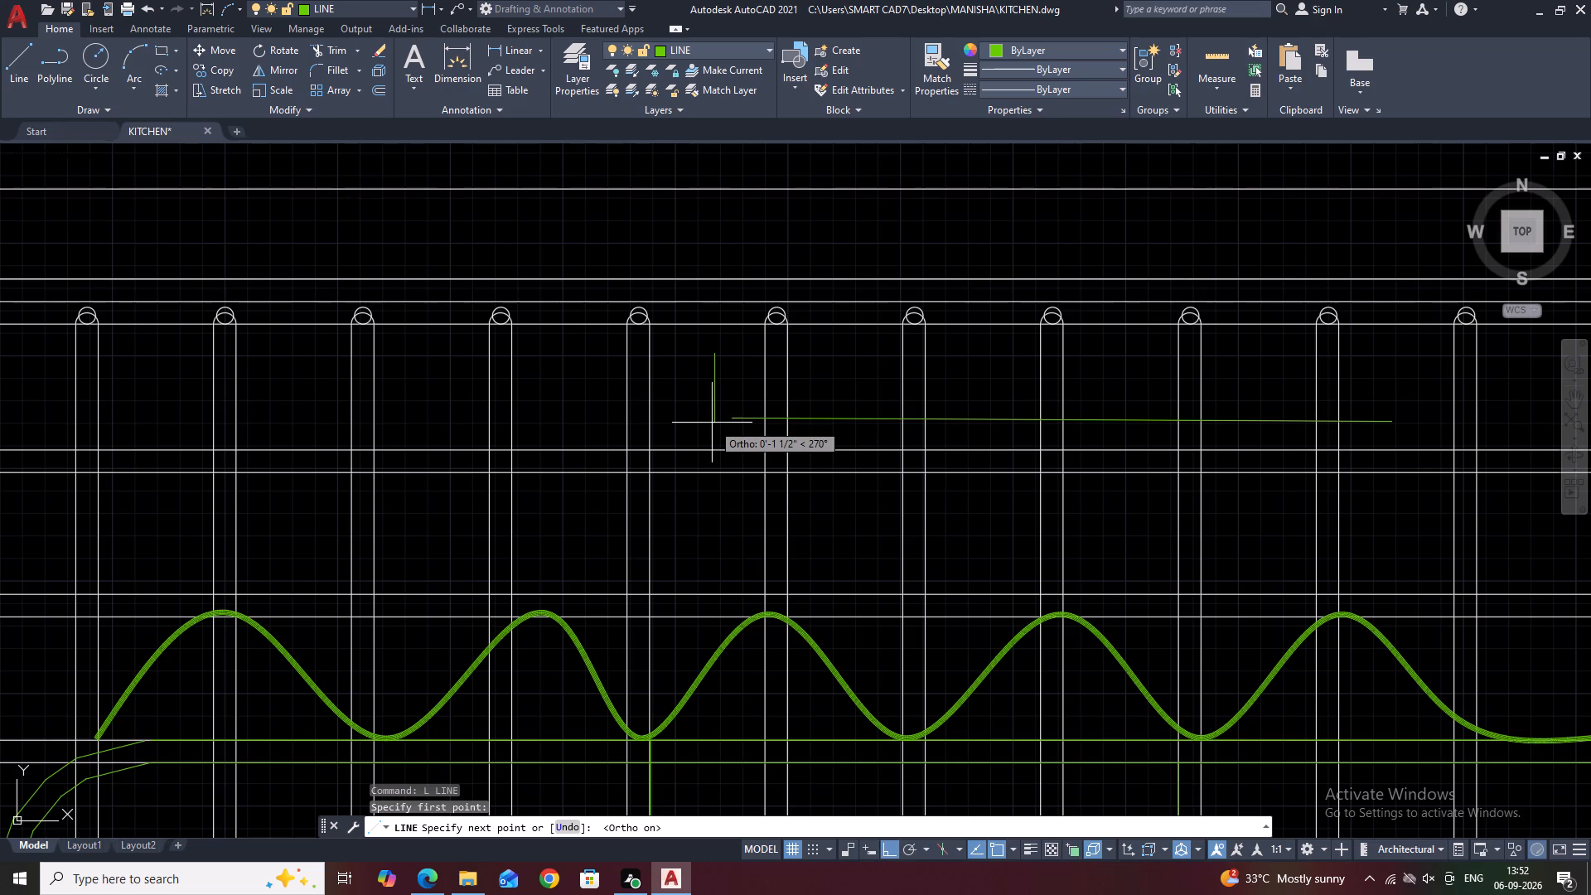
click(712, 423)
key(Escape)
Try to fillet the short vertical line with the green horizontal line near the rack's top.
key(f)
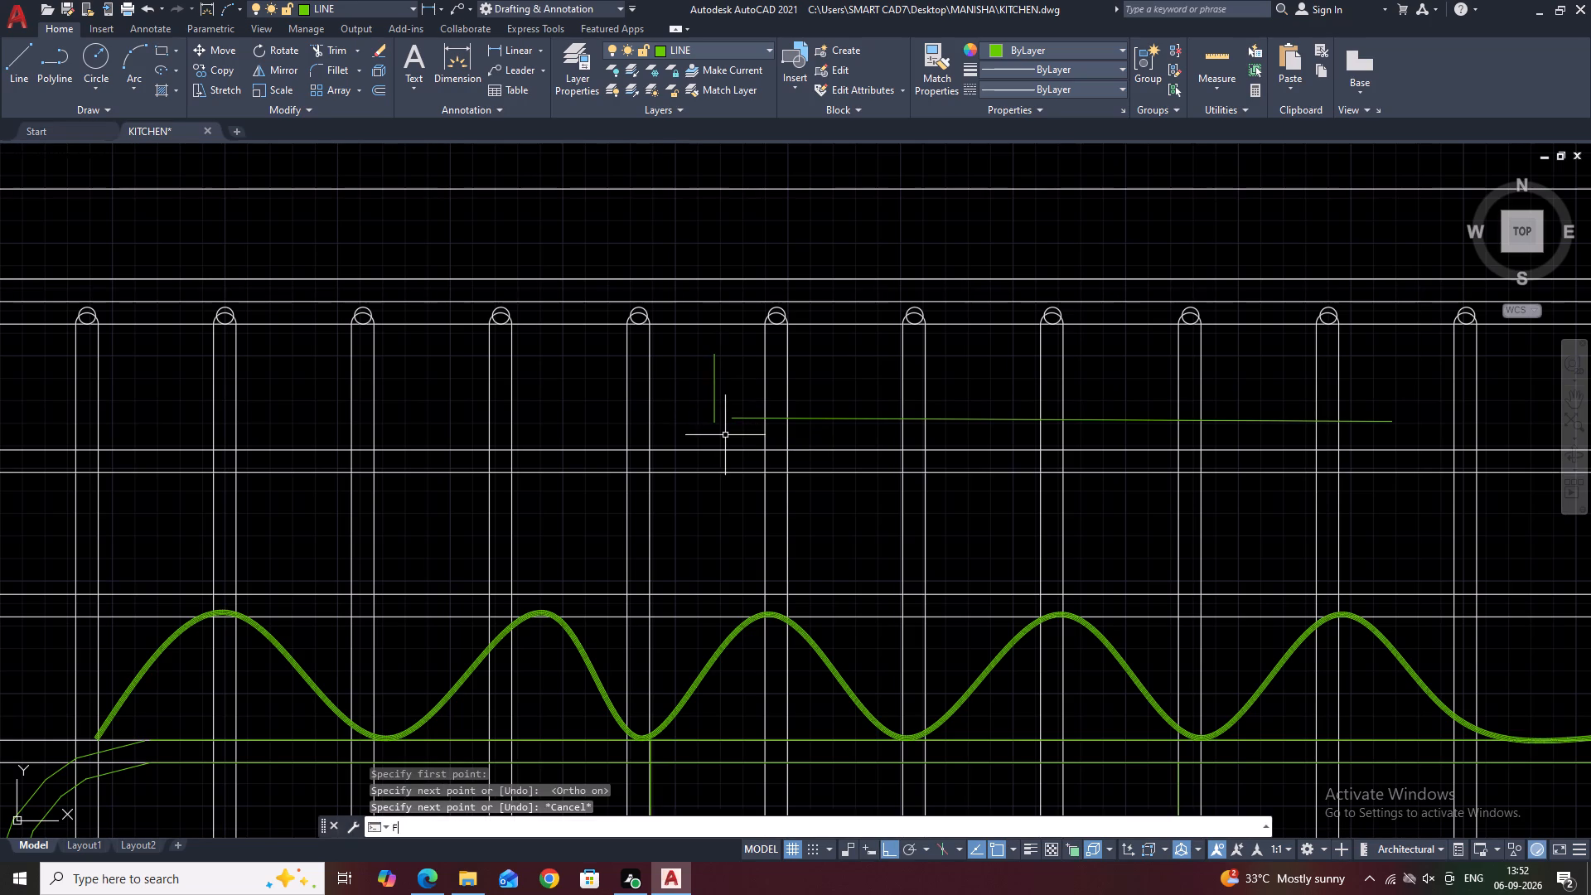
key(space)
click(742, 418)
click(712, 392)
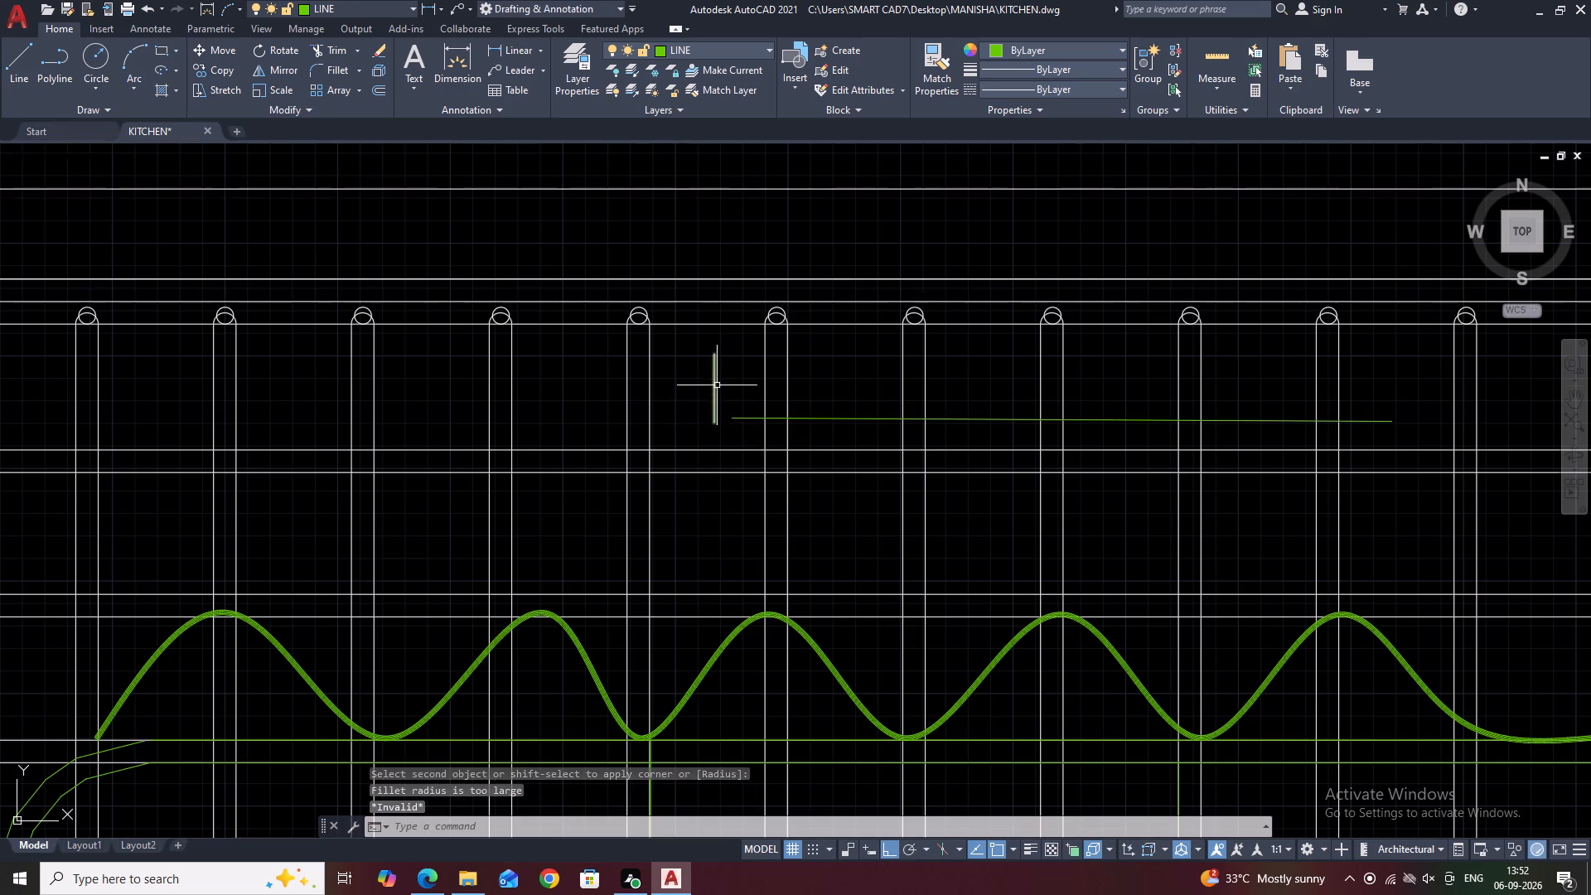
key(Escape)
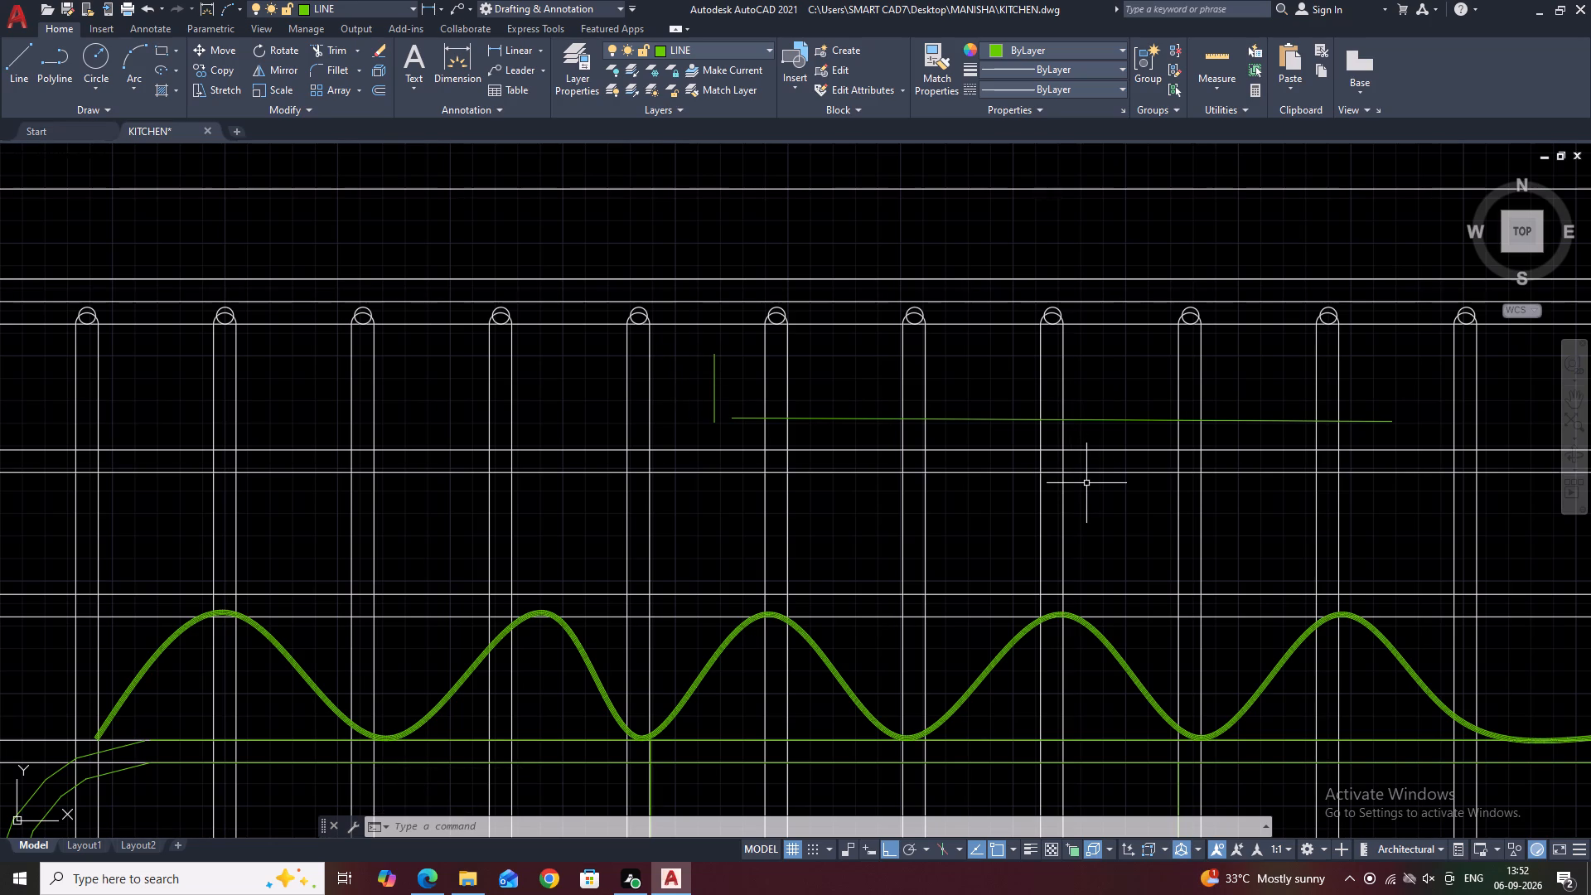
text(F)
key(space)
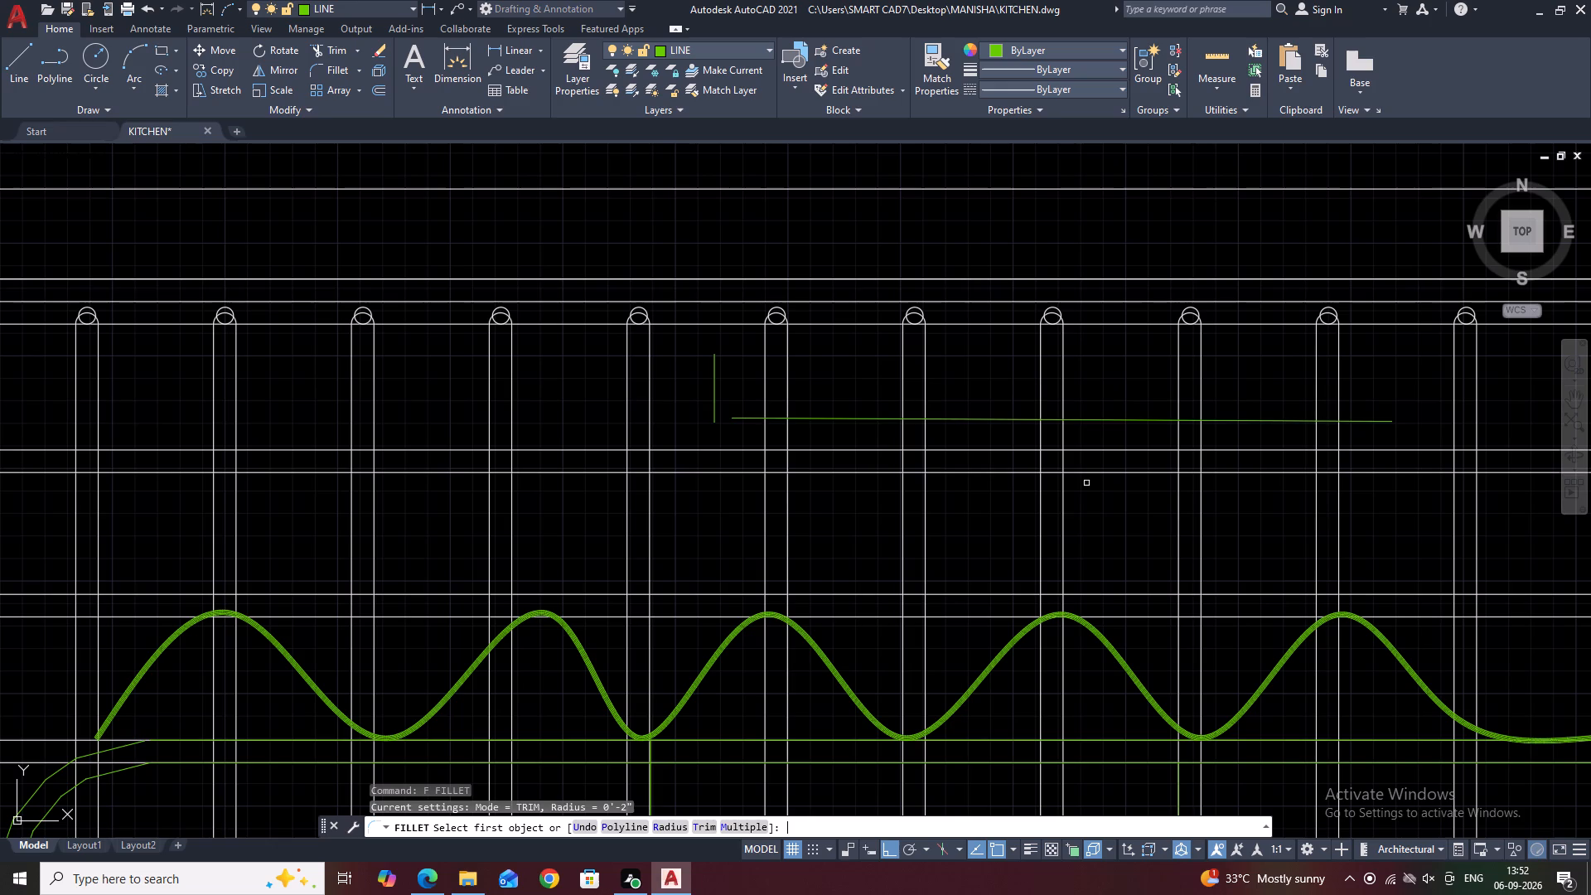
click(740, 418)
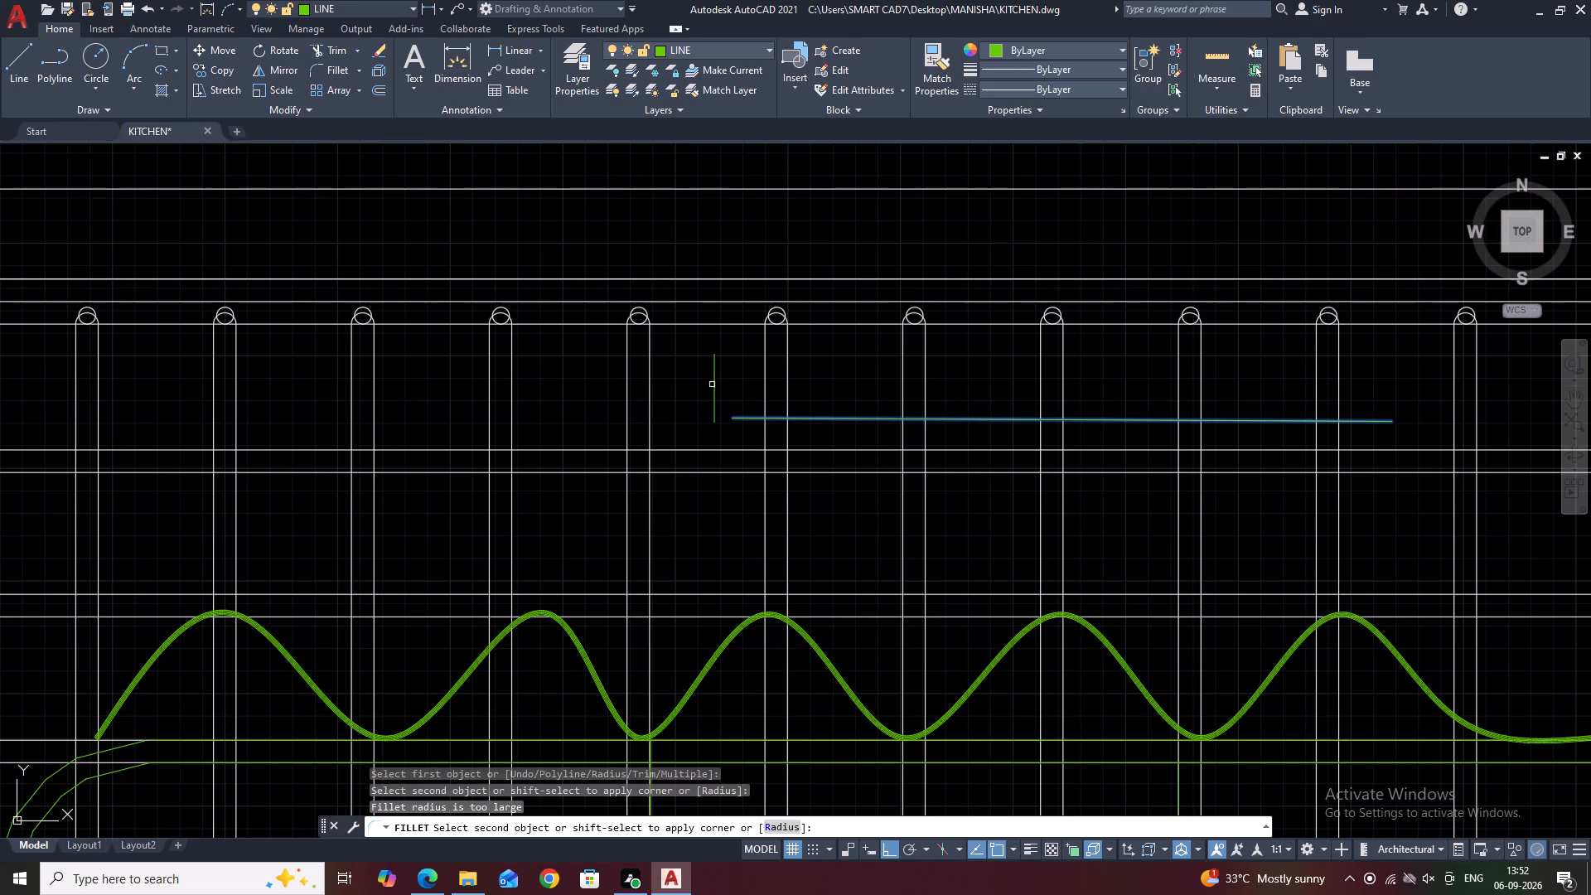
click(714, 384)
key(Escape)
Move the short vertical line horizontally so its lower end meets the left end of the green horizontal line.
click(712, 394)
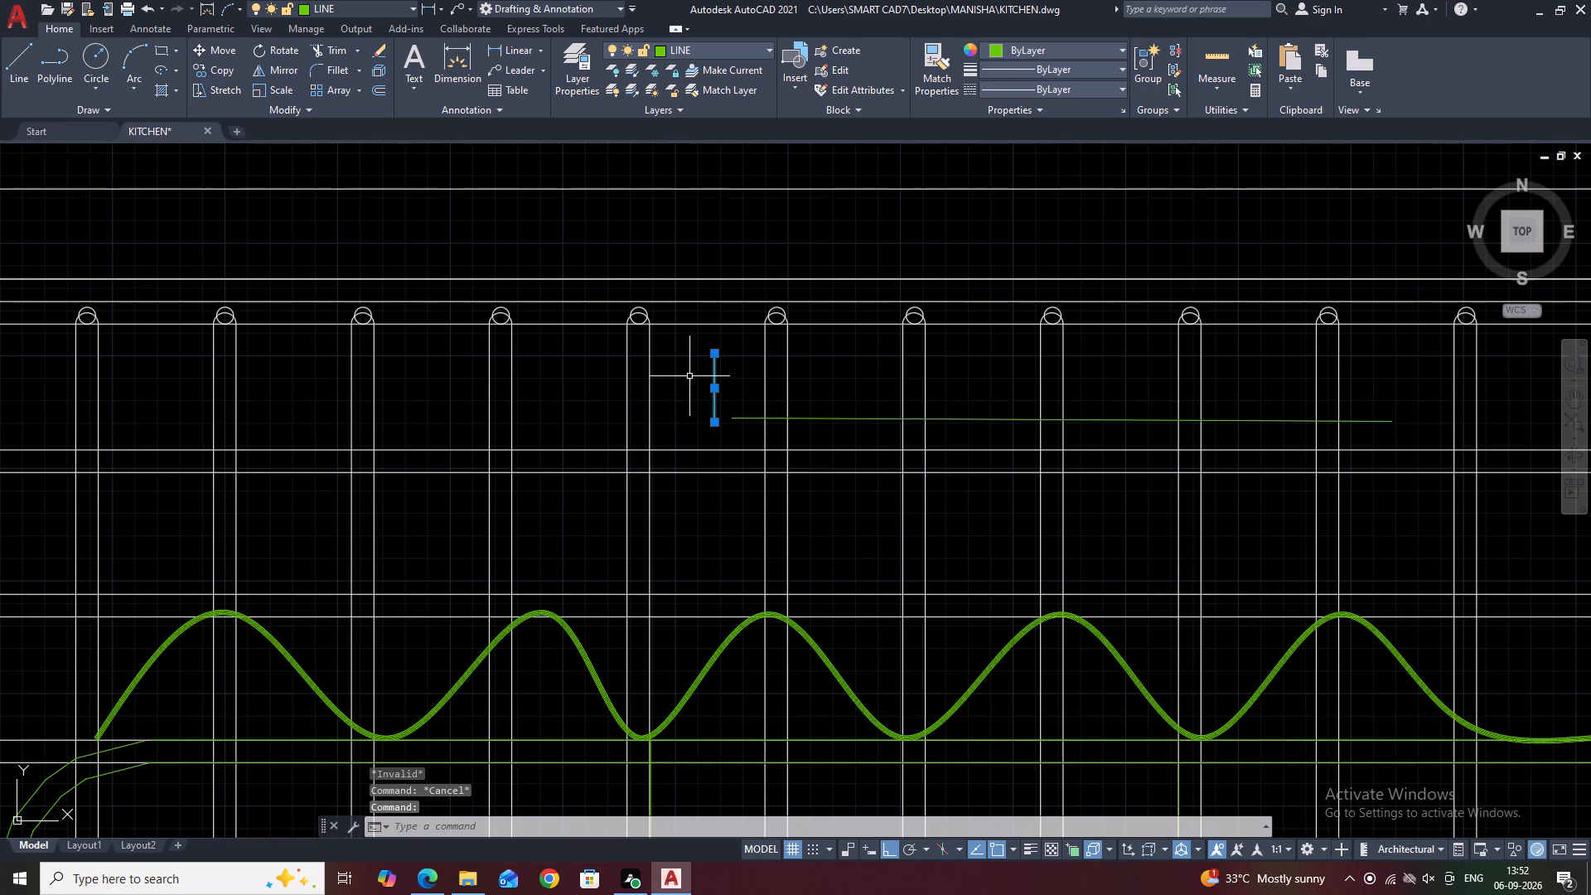
text(M)
key(space)
scroll(701, 423, up, 2)
click(728, 419)
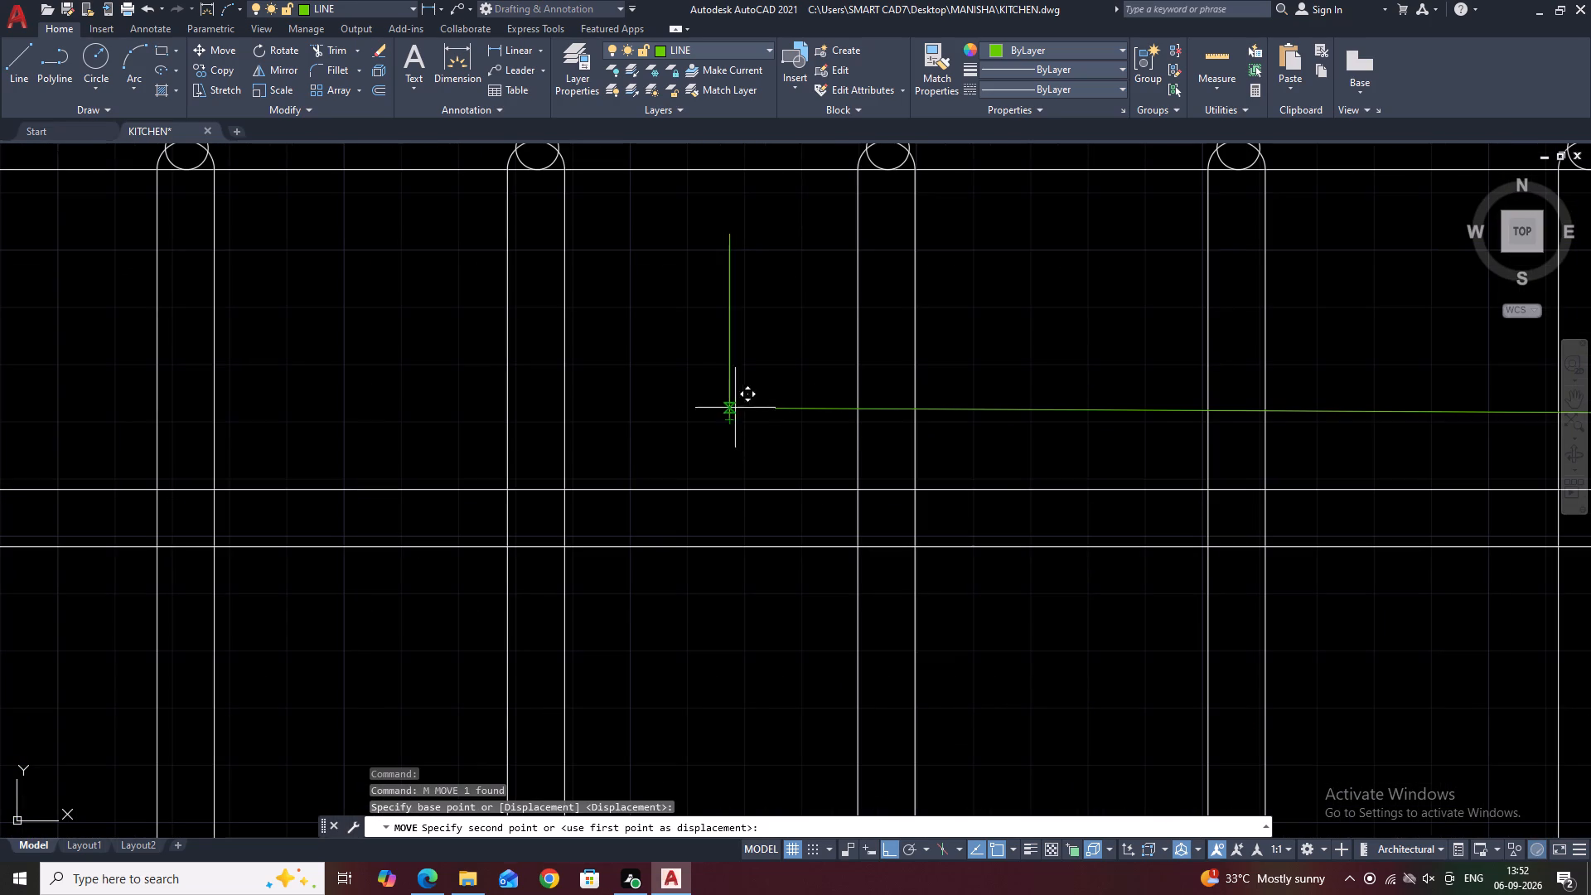
click(778, 407)
scroll(736, 388, down, 7)
middle_drag(1098, 433, 1097, 433)
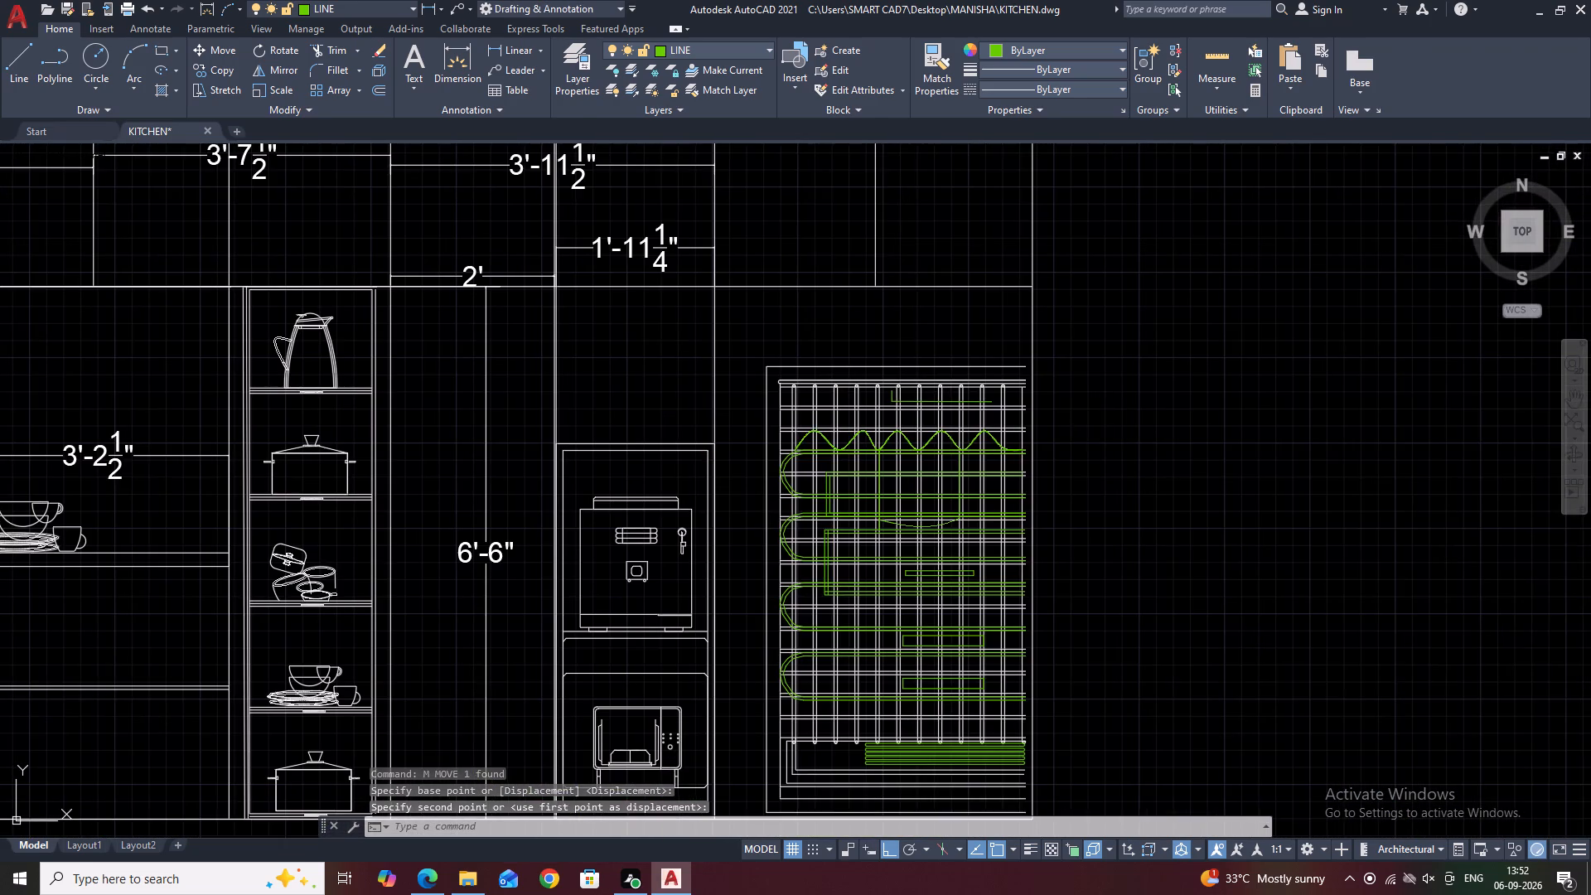
middle_drag(1097, 433, 1082, 410)
key(Escape)
Draw two parallel vertical lines across the rounded bars, from the fourth rod from the right down to the outermost L-shaped line.
middle_drag(1046, 500, 1043, 433)
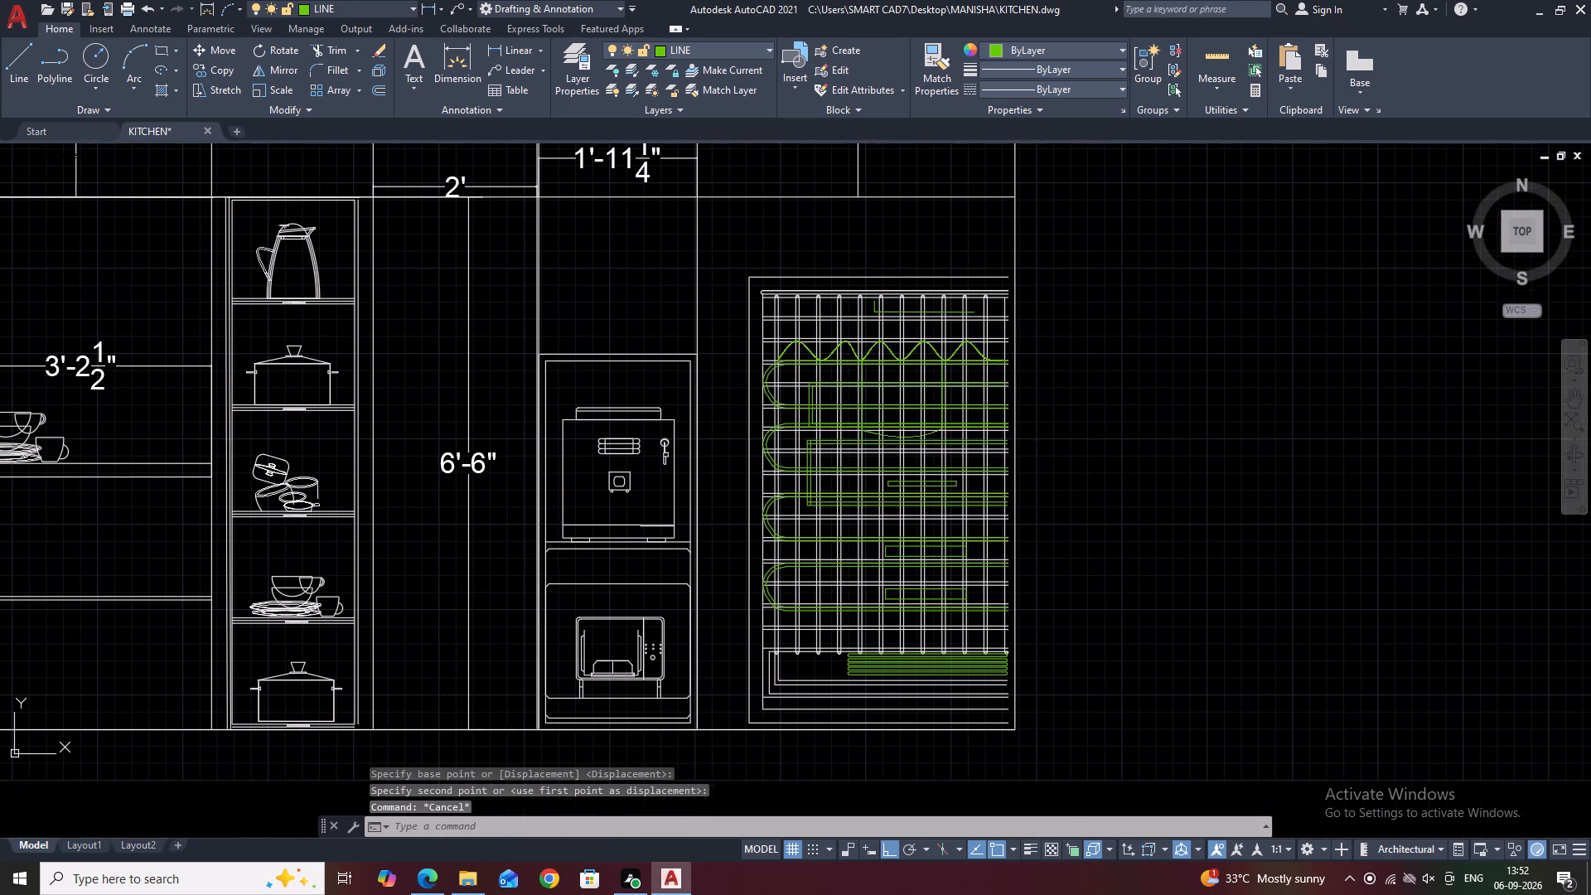
middle_drag(1087, 545, 1078, 452)
middle_drag(1118, 564, 1110, 481)
scroll(884, 476, up, 3)
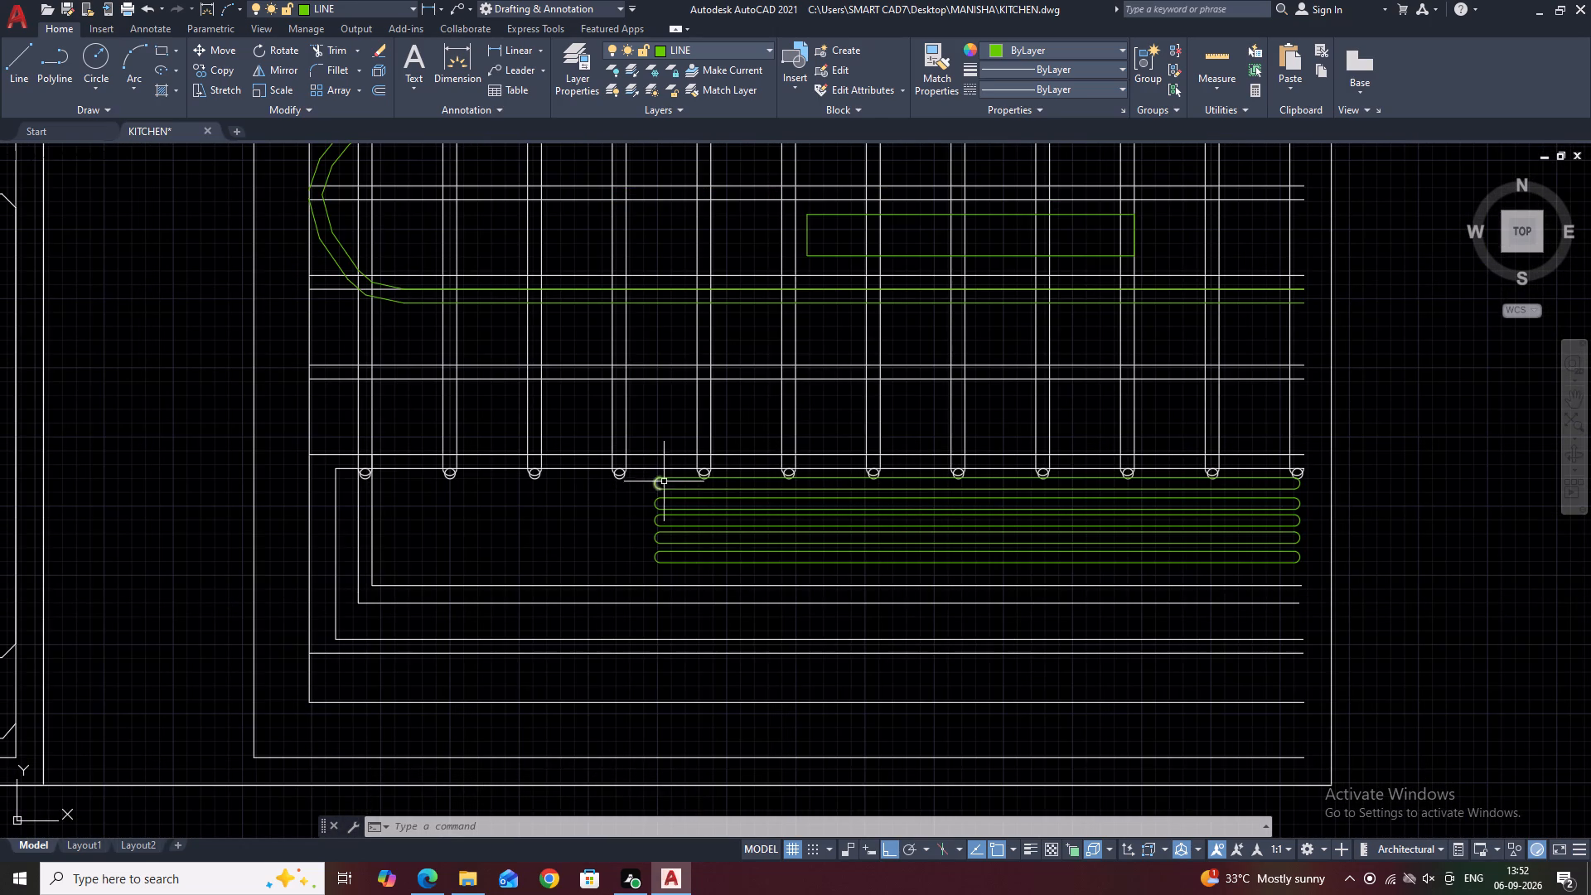
middle_drag(1050, 502, 1155, 521)
middle_drag(1018, 514, 1000, 452)
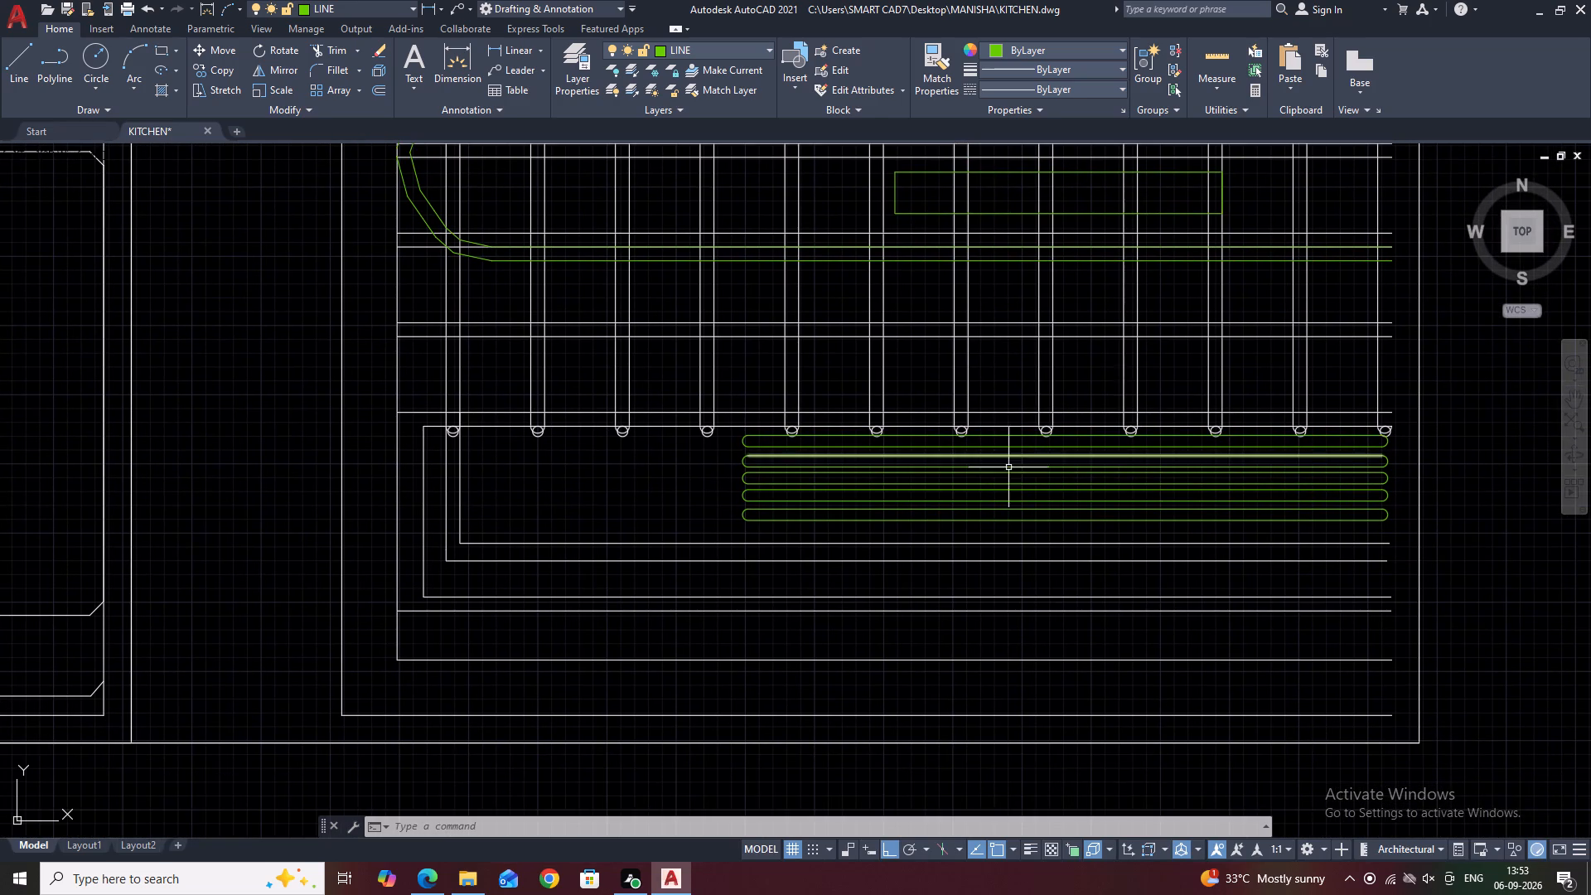
middle_drag(1077, 529, 1055, 510)
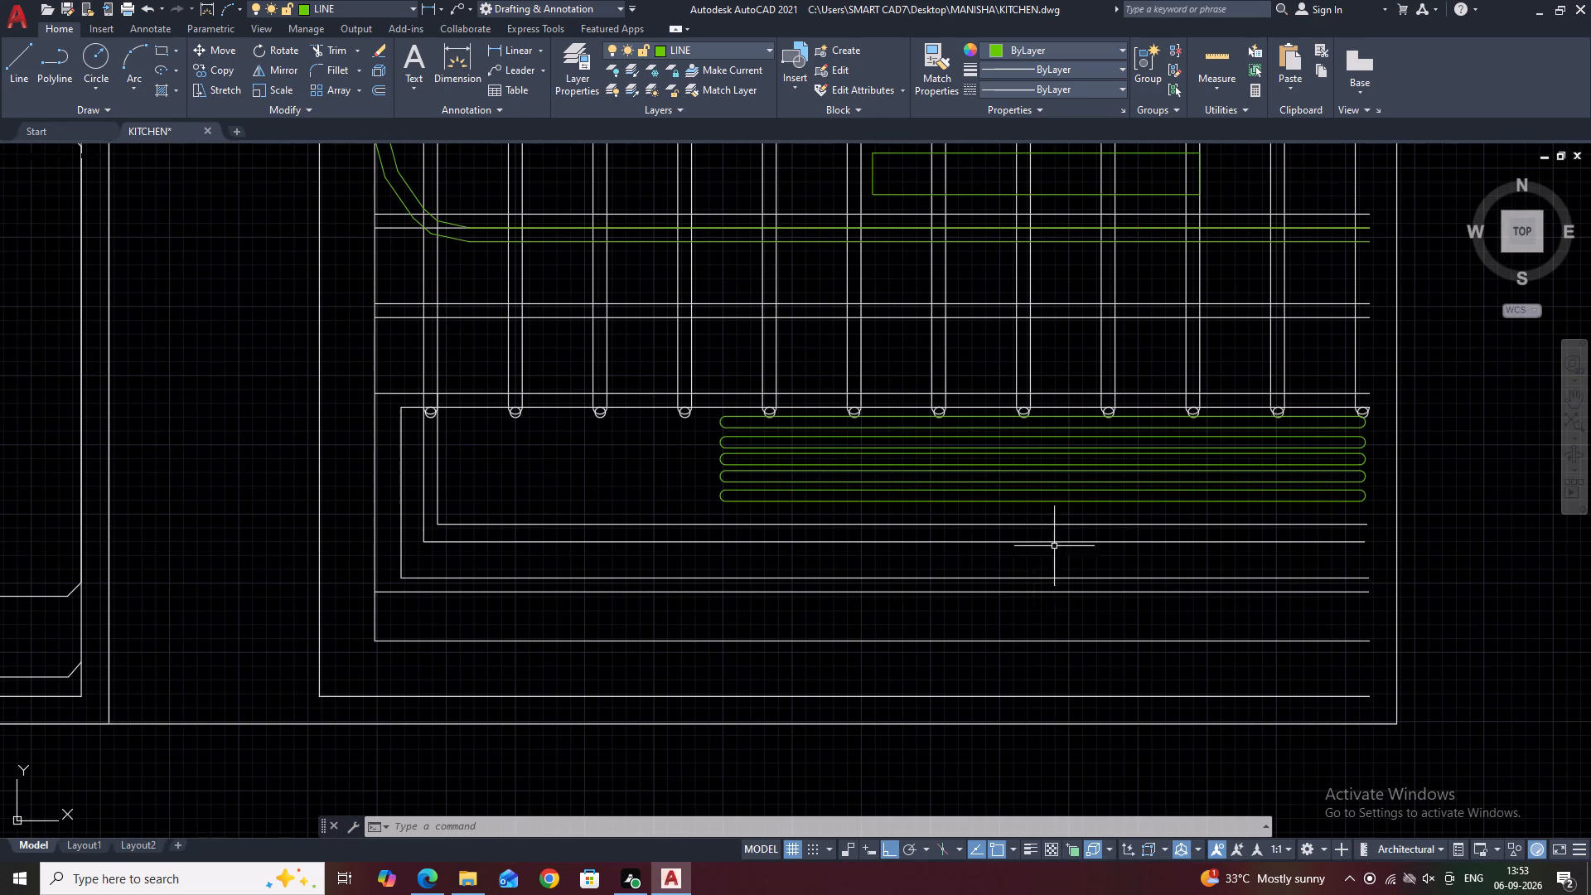
middle_drag(1063, 491, 1007, 515)
scroll(953, 584, down, 2)
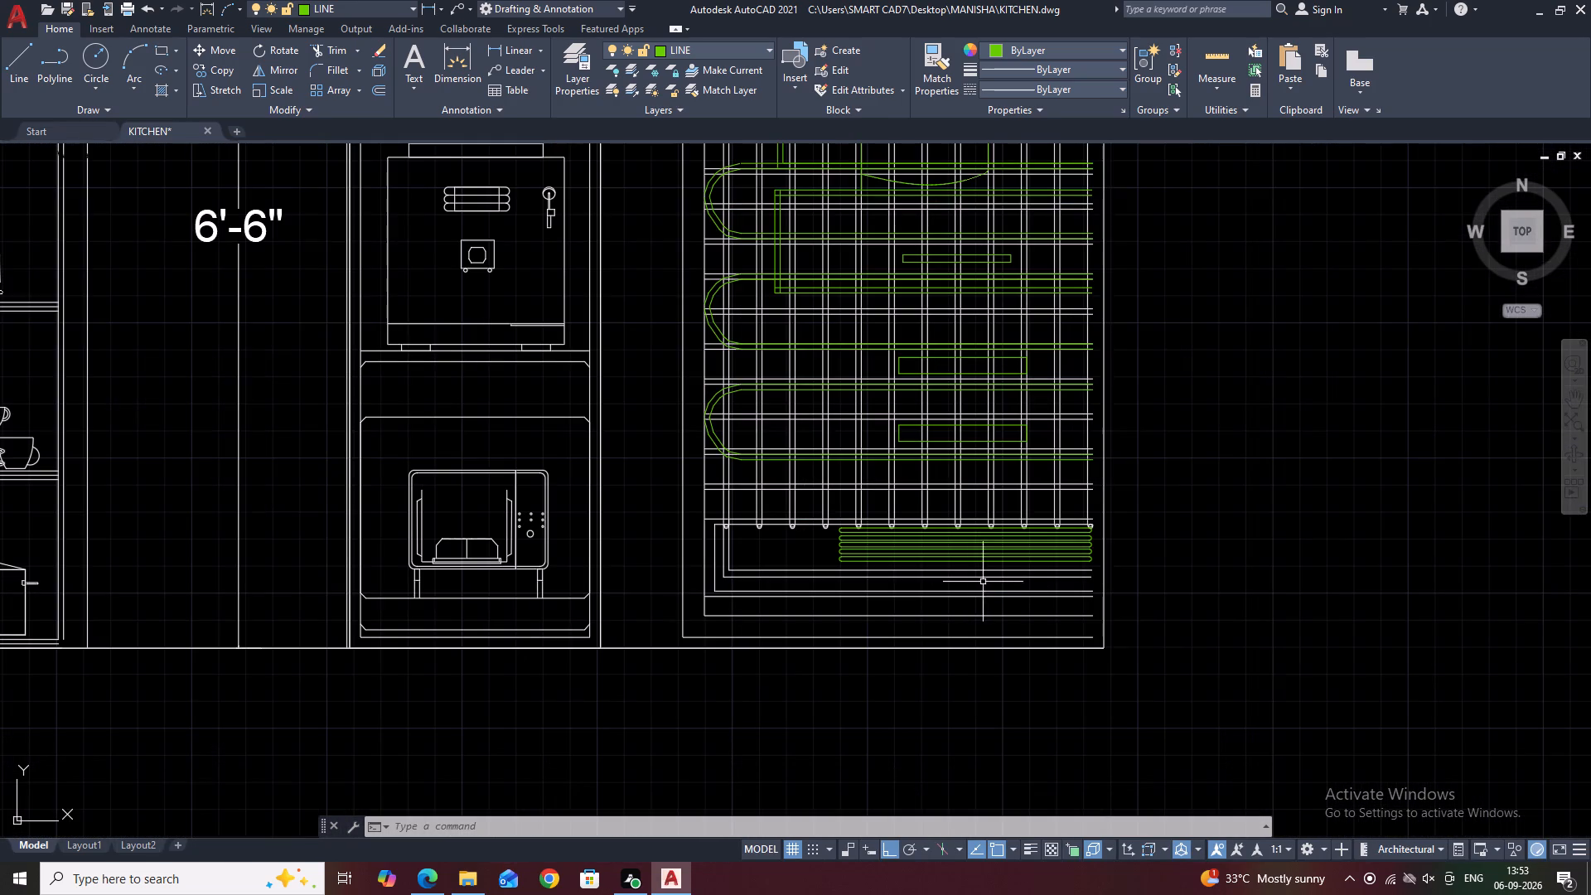
text(L)
key(space)
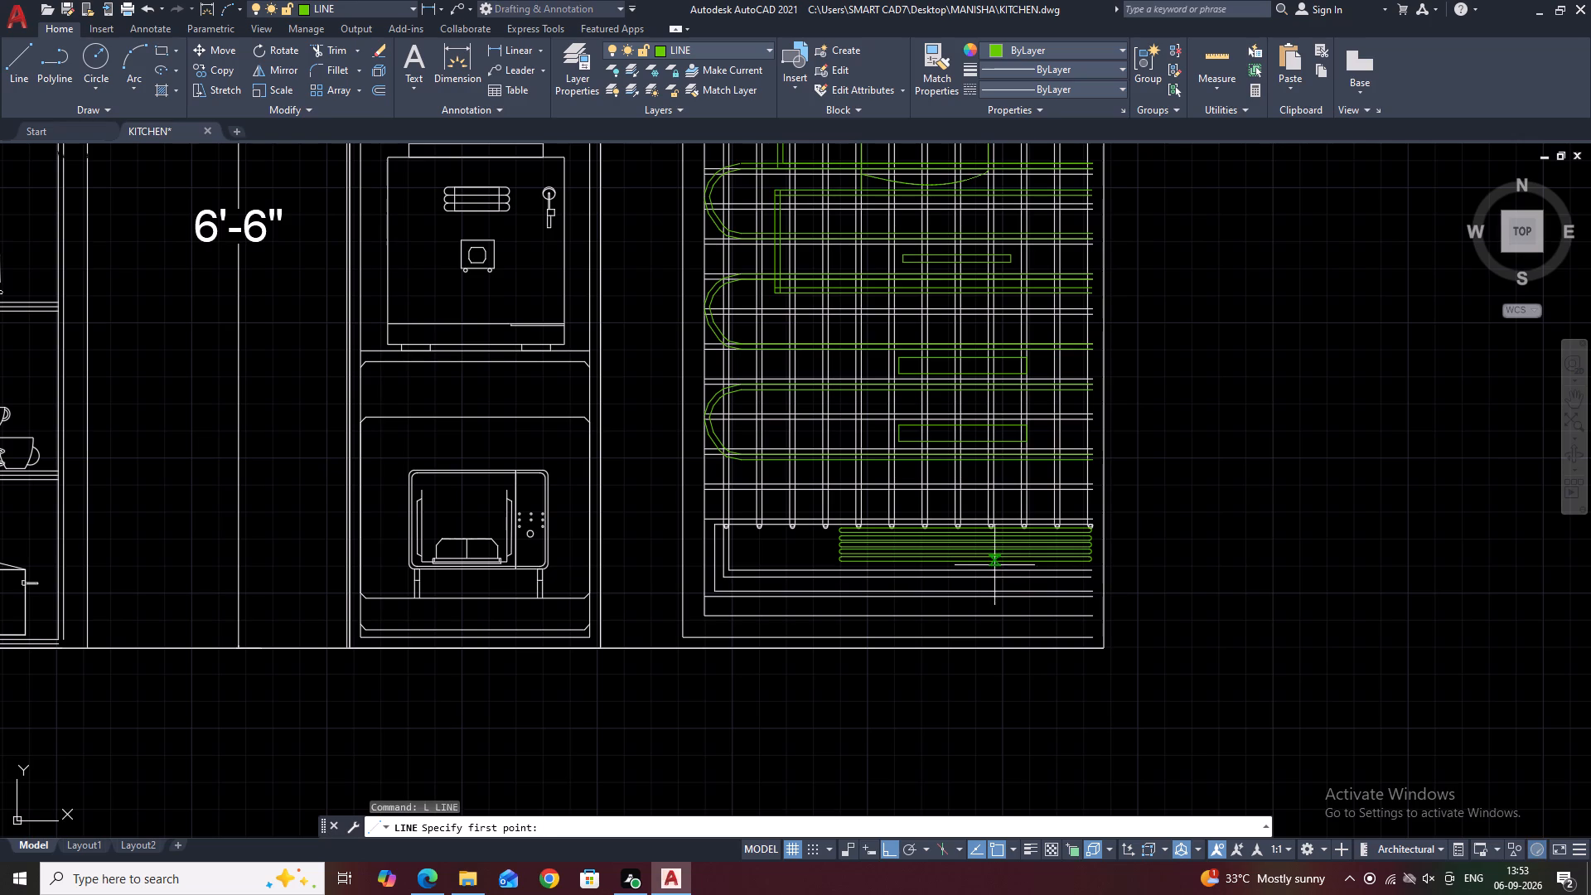
scroll(704, 568, up, 2)
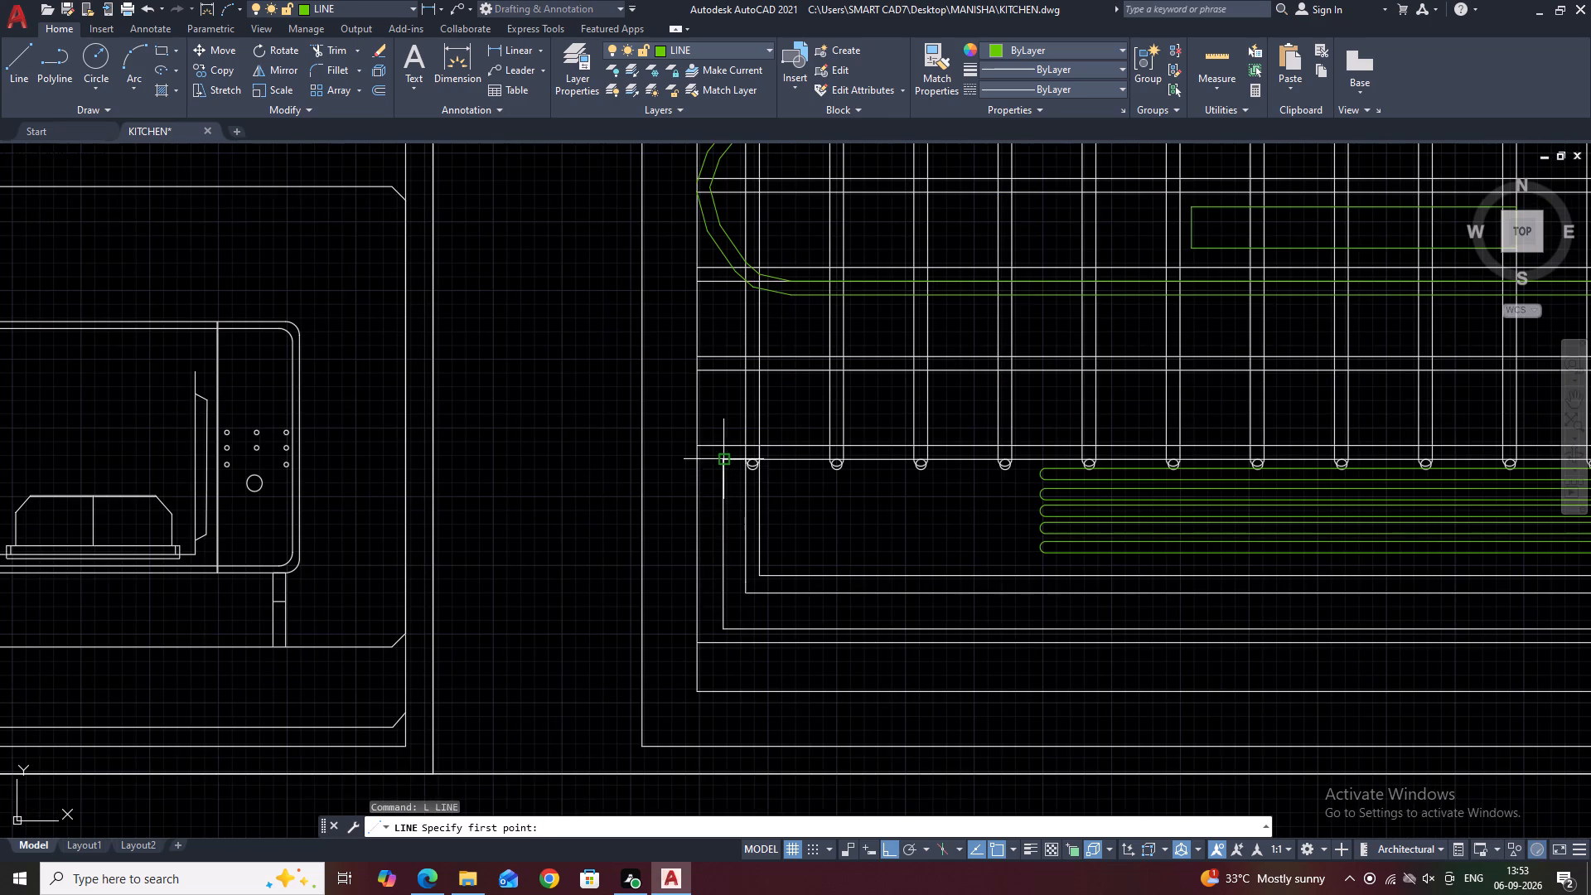
scroll(729, 509, down, 1)
click(1161, 579)
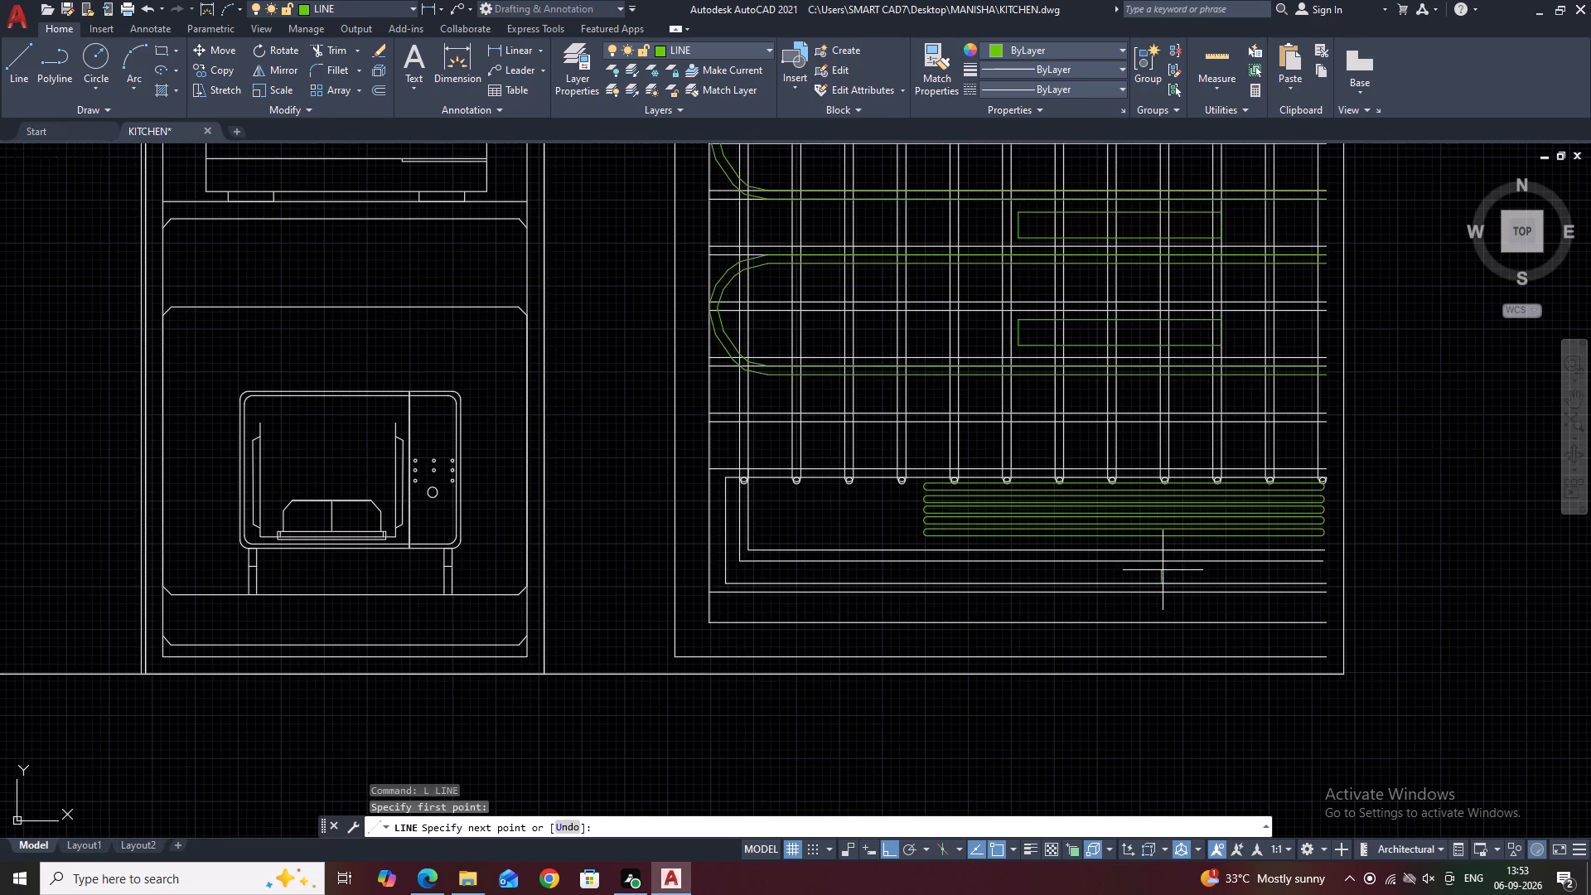
click(1157, 481)
key(space)
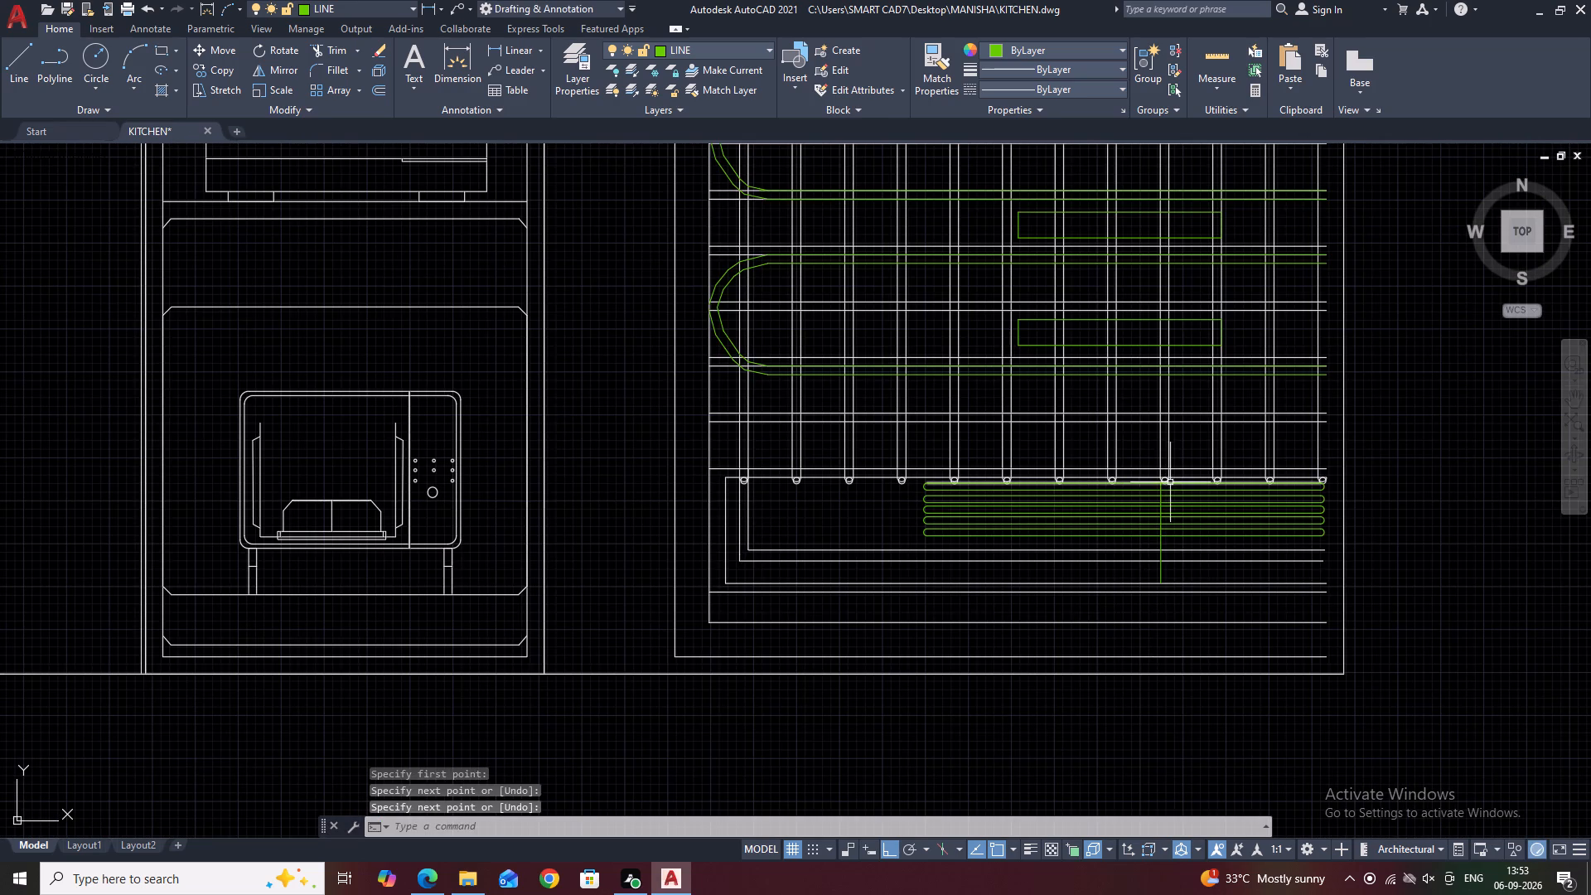
key(space)
click(1171, 479)
click(1174, 580)
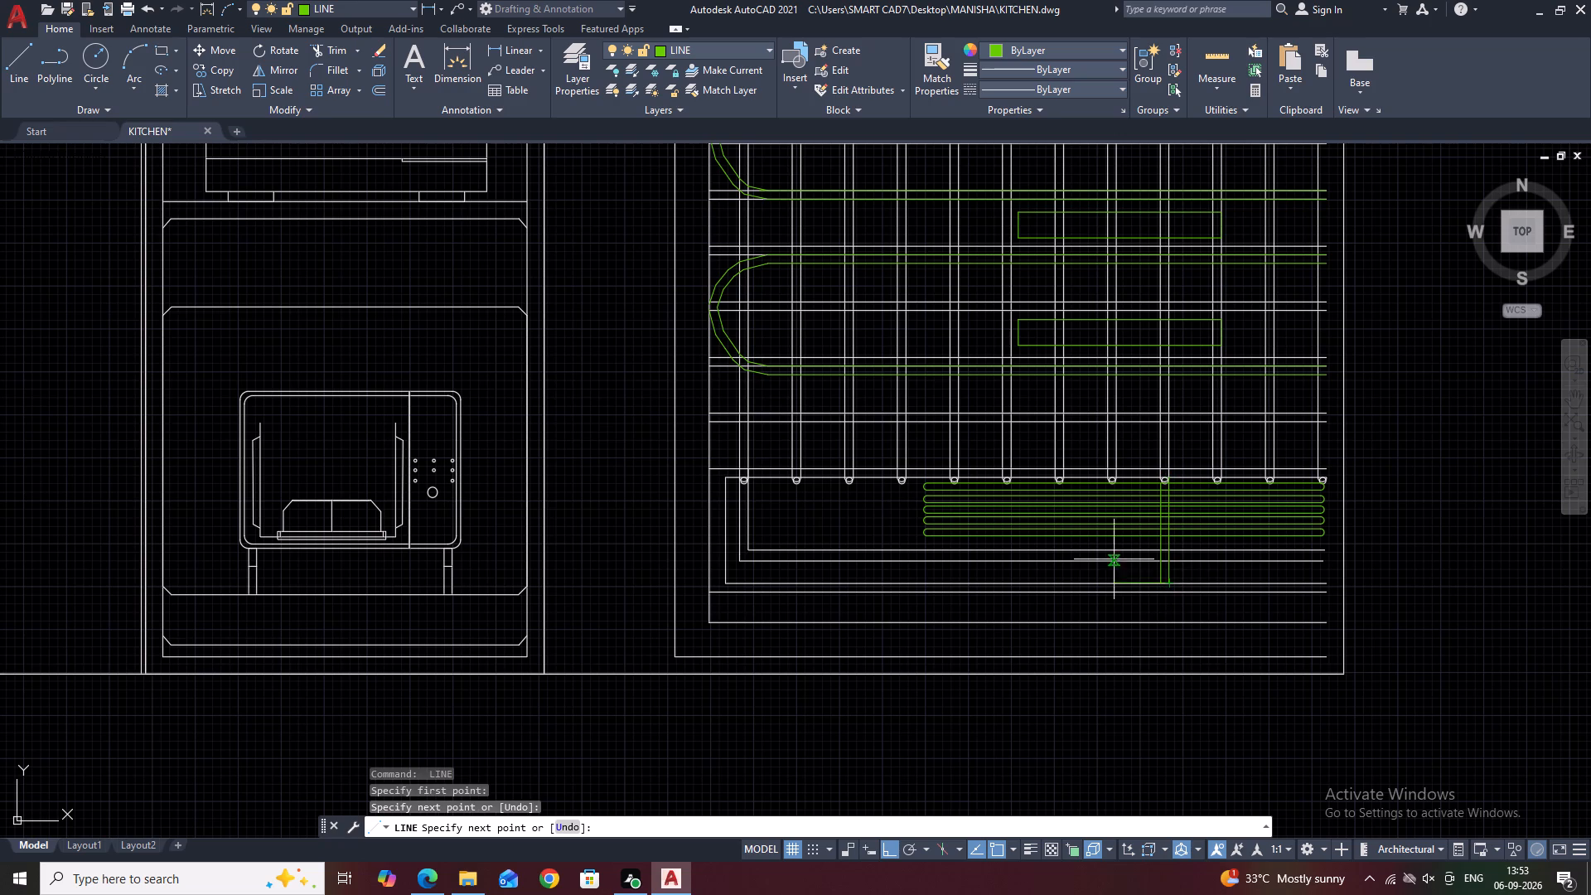
key(Escape)
Stretch the lower end of the right-hand vertical line straight down to the next horizontal line.
scroll(1155, 587, up, 2)
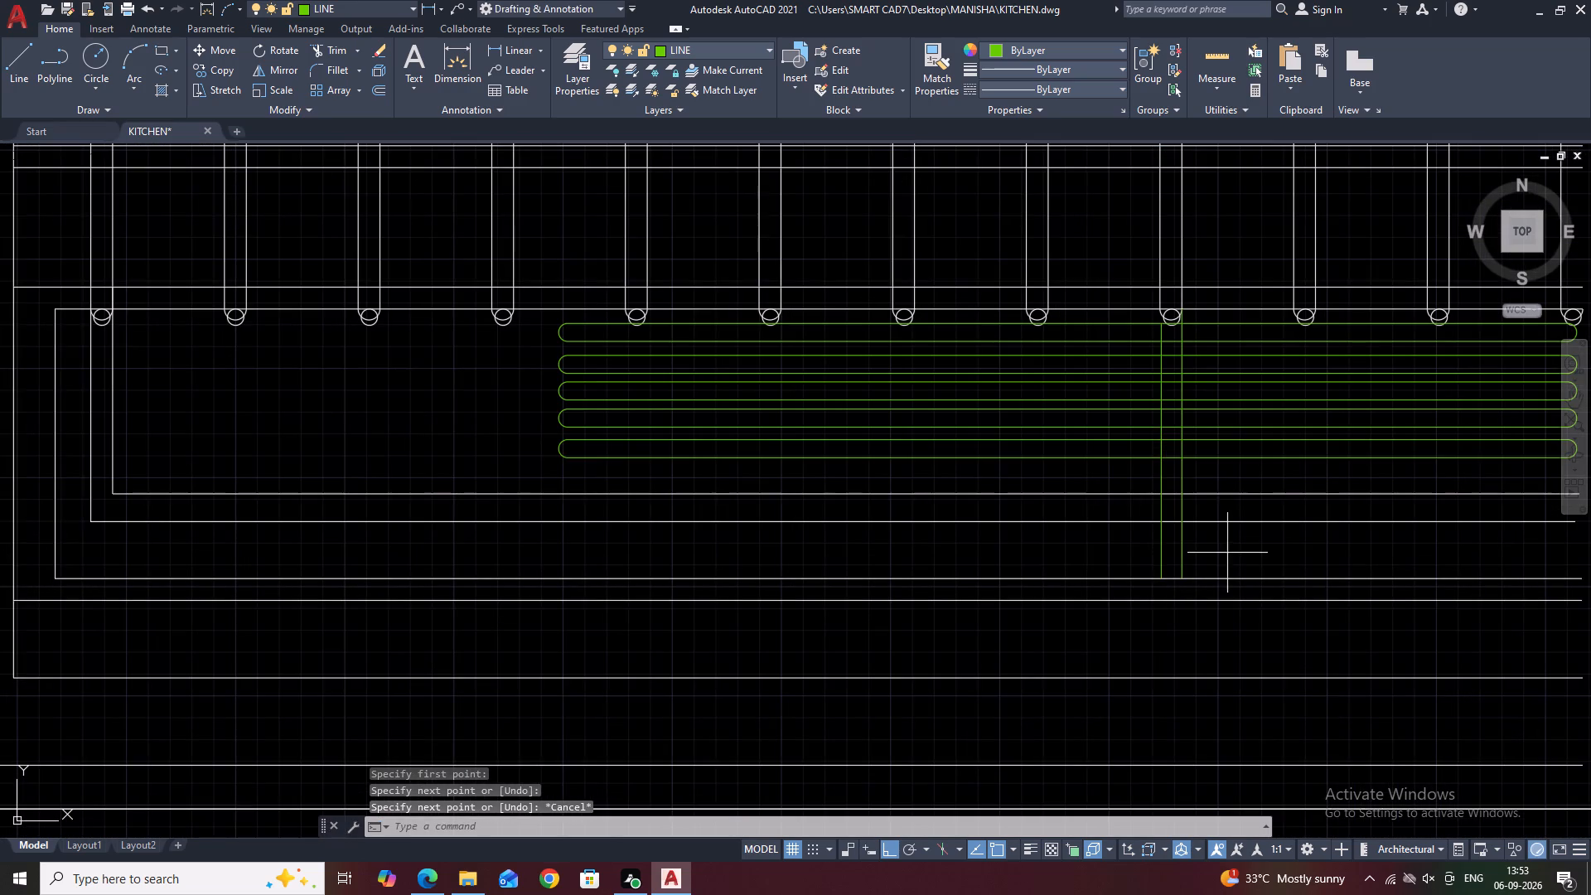
click(1227, 553)
click(1107, 551)
scroll(1191, 588, up, 3)
click(1140, 554)
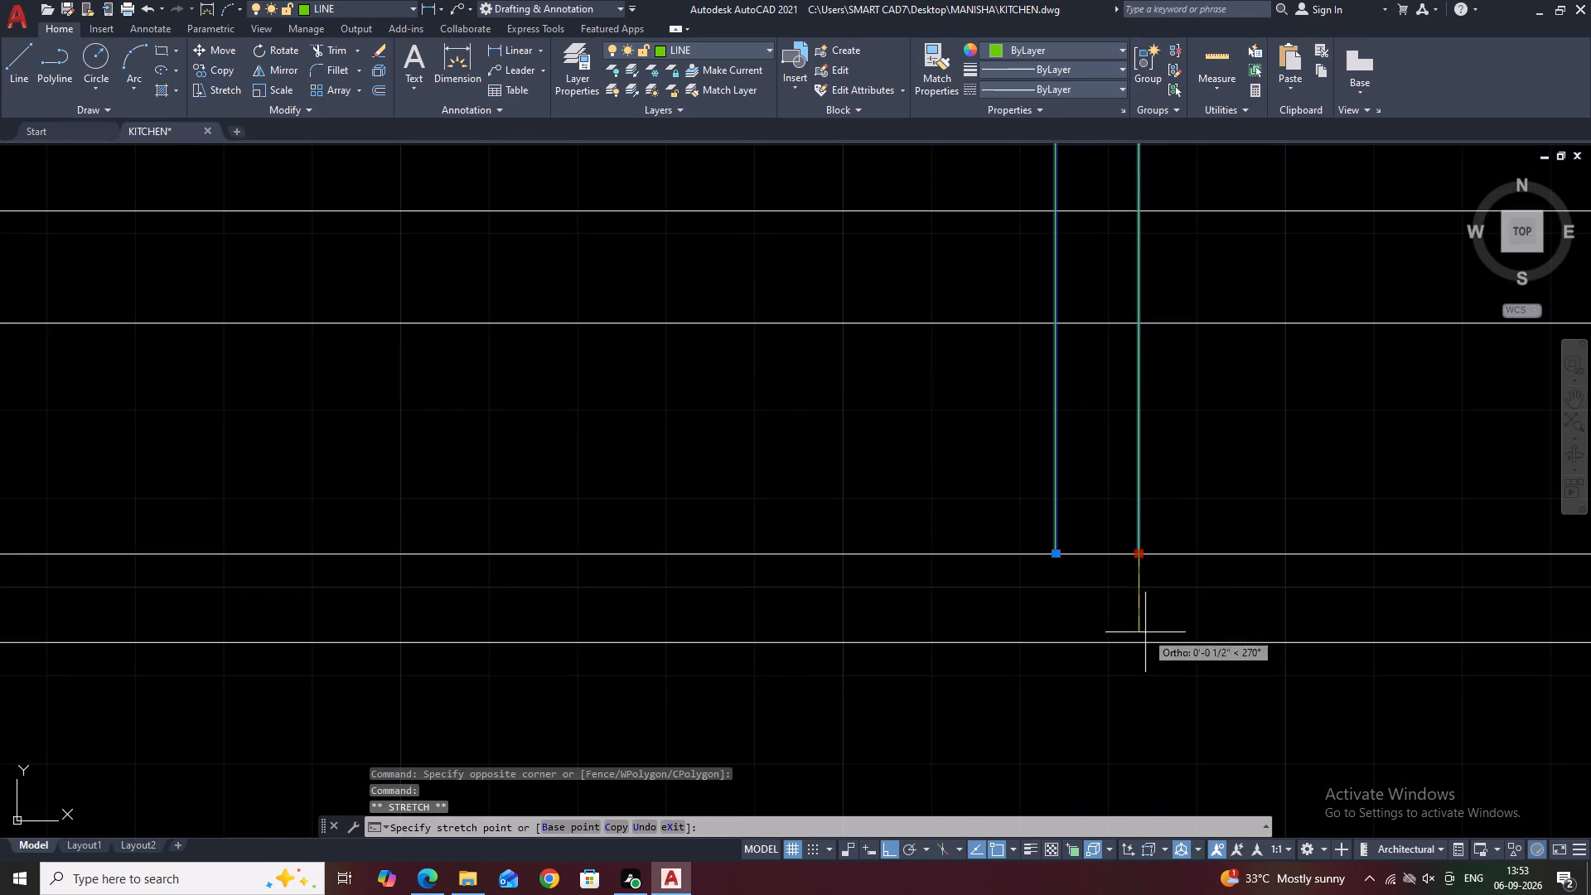
click(1139, 639)
key(Escape)
Trim the outermost L-shaped line's horizontal segment between the two green vertical lines.
middle_drag(1038, 552, 1031, 631)
key(t)
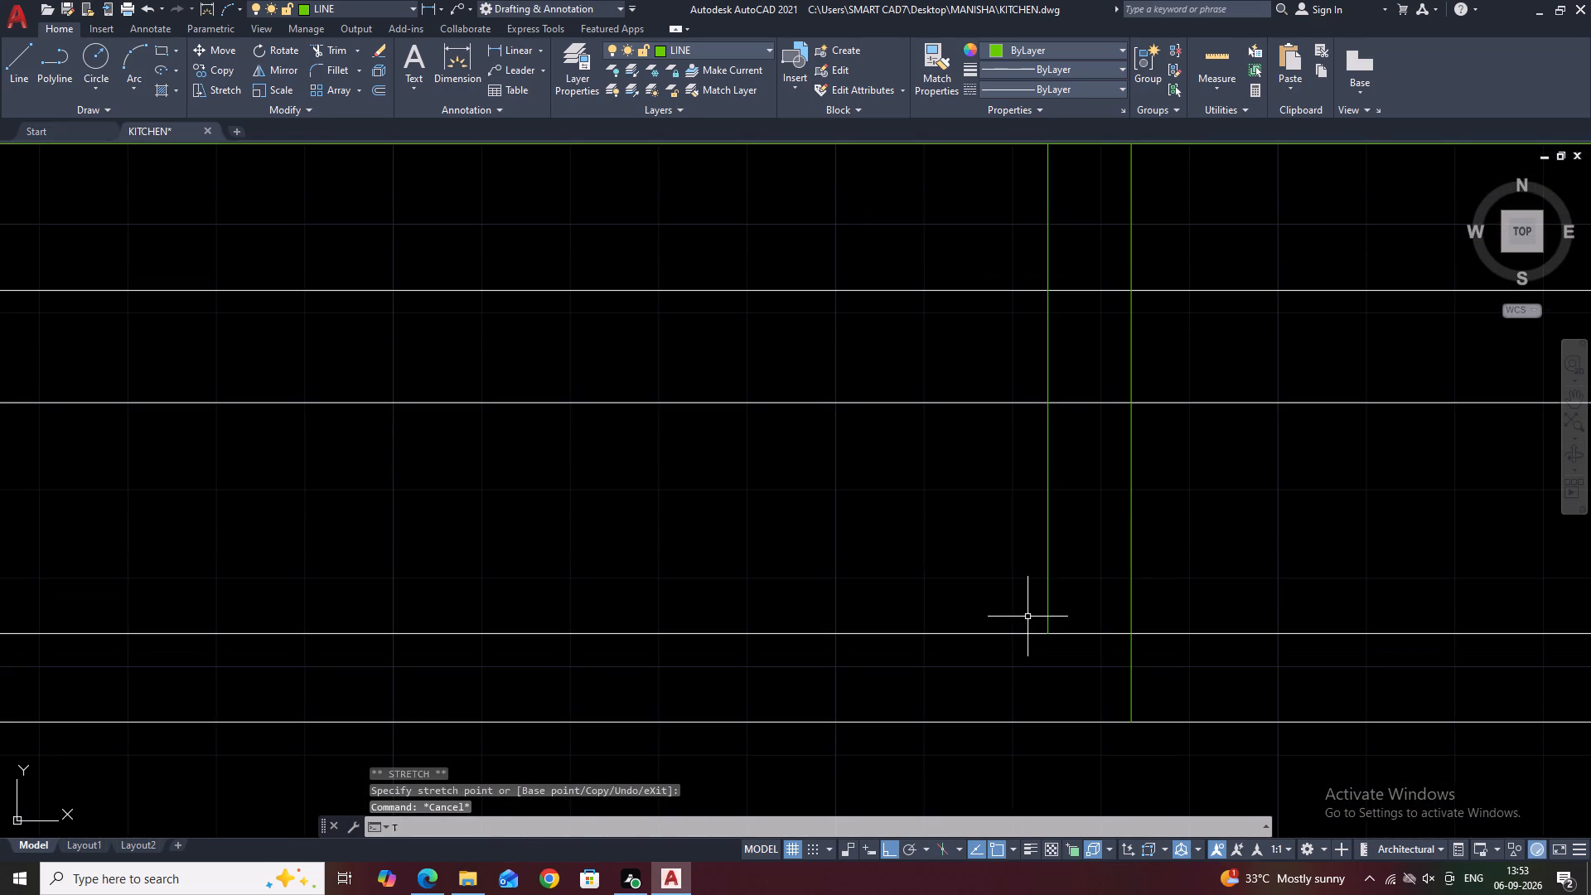
key(r)
key(space)
click(1093, 638)
click(1088, 614)
key(Escape)
Match the properties of the outermost L-shaped tray line and the horizontal line below it to the green vertical line.
scroll(1072, 612, down, 5)
middle_click(1071, 615)
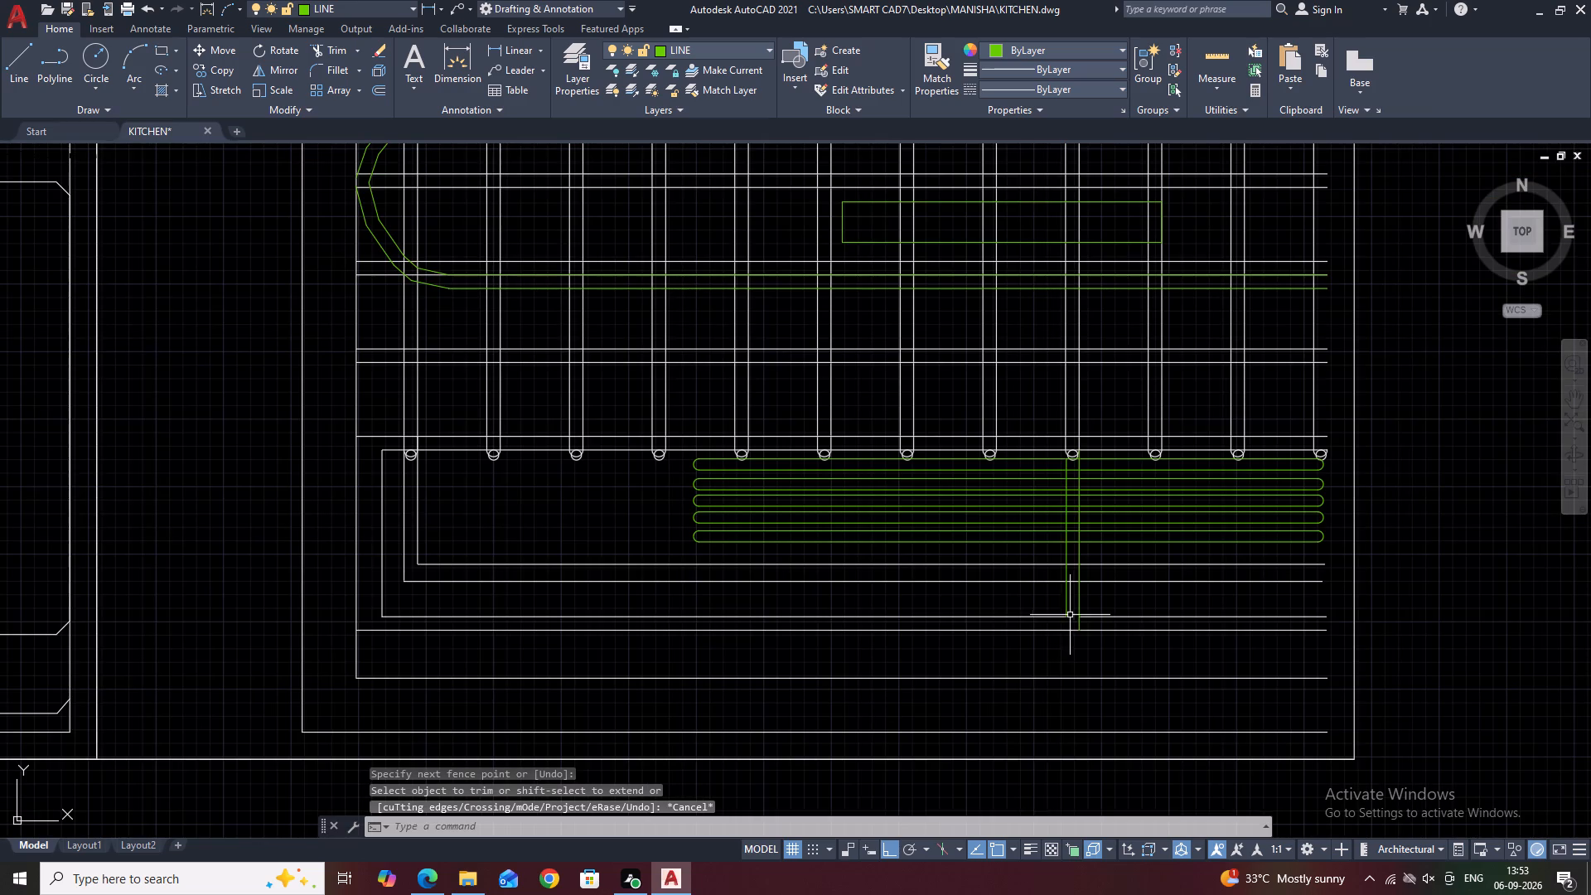
key(m)
text(A)
key(space)
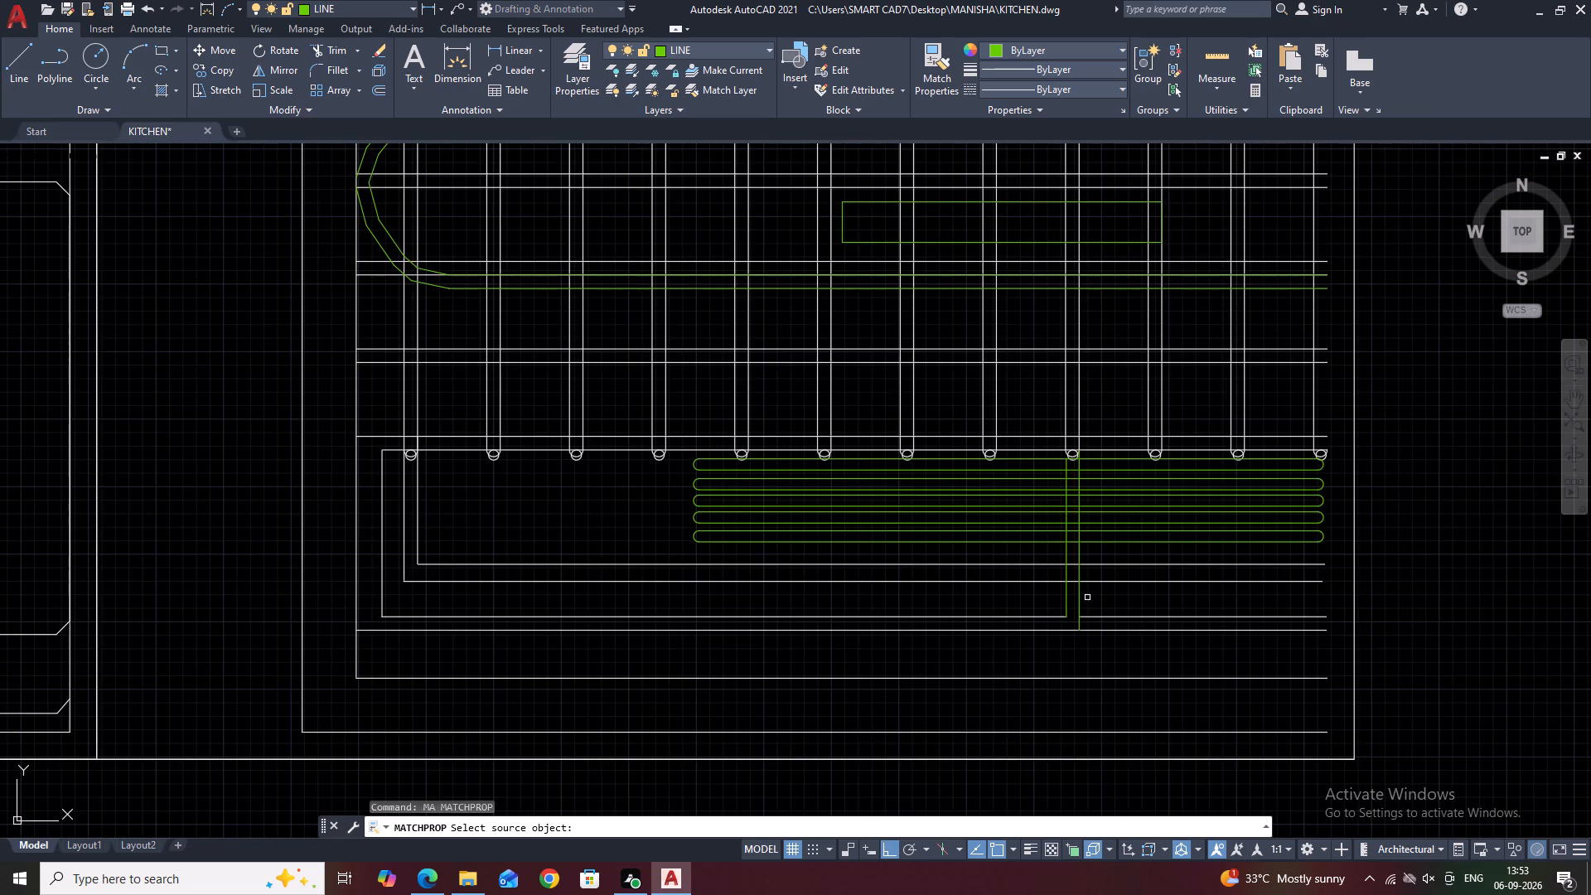
click(1081, 593)
click(1030, 617)
click(1008, 630)
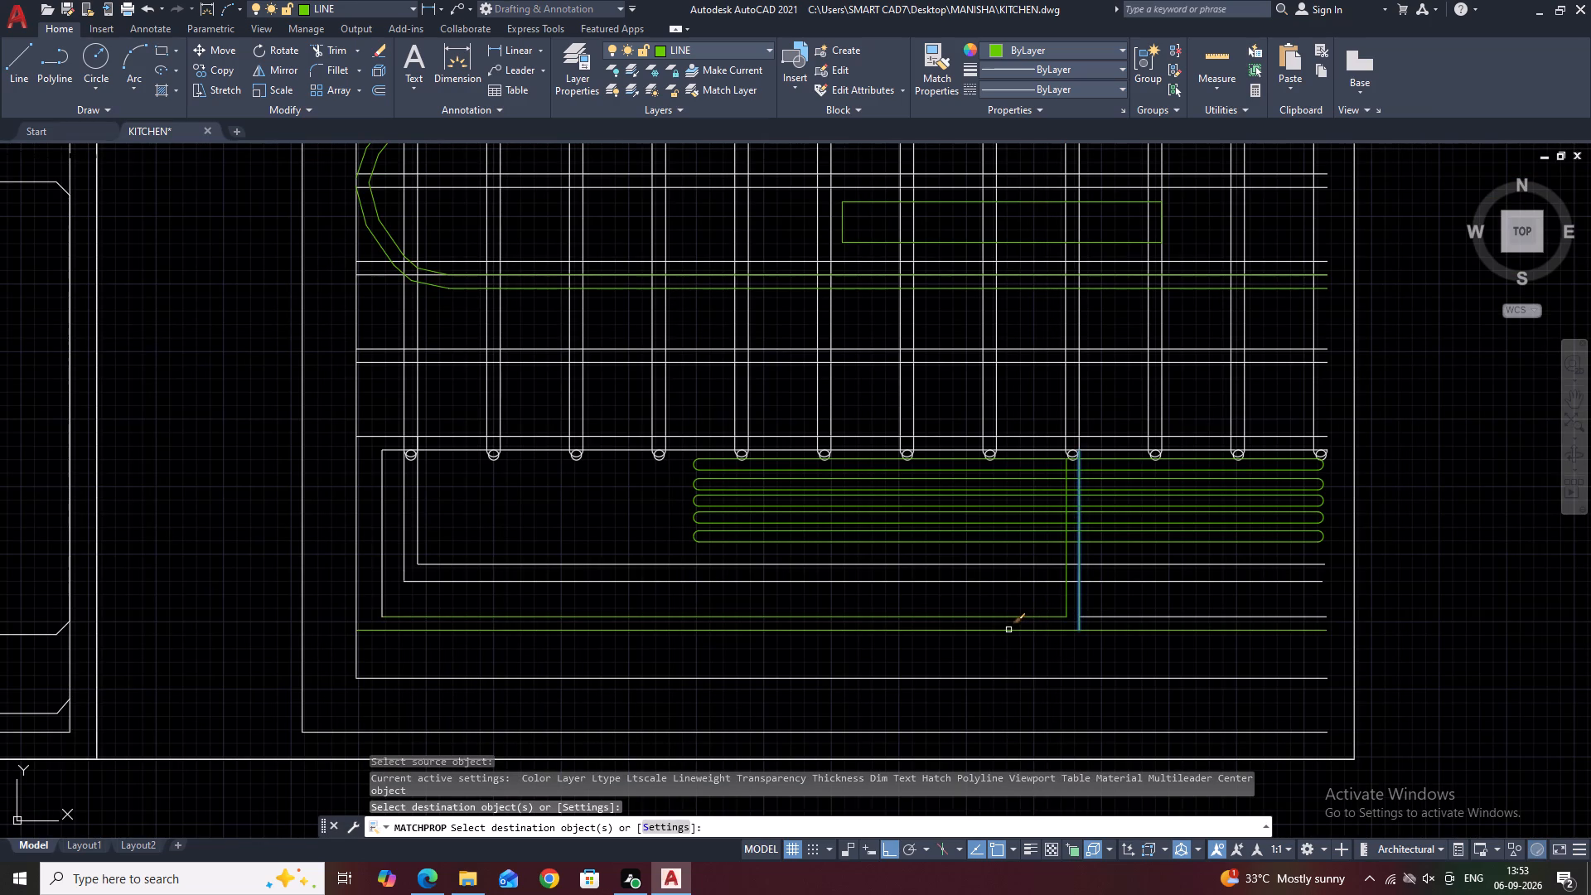
click(381, 535)
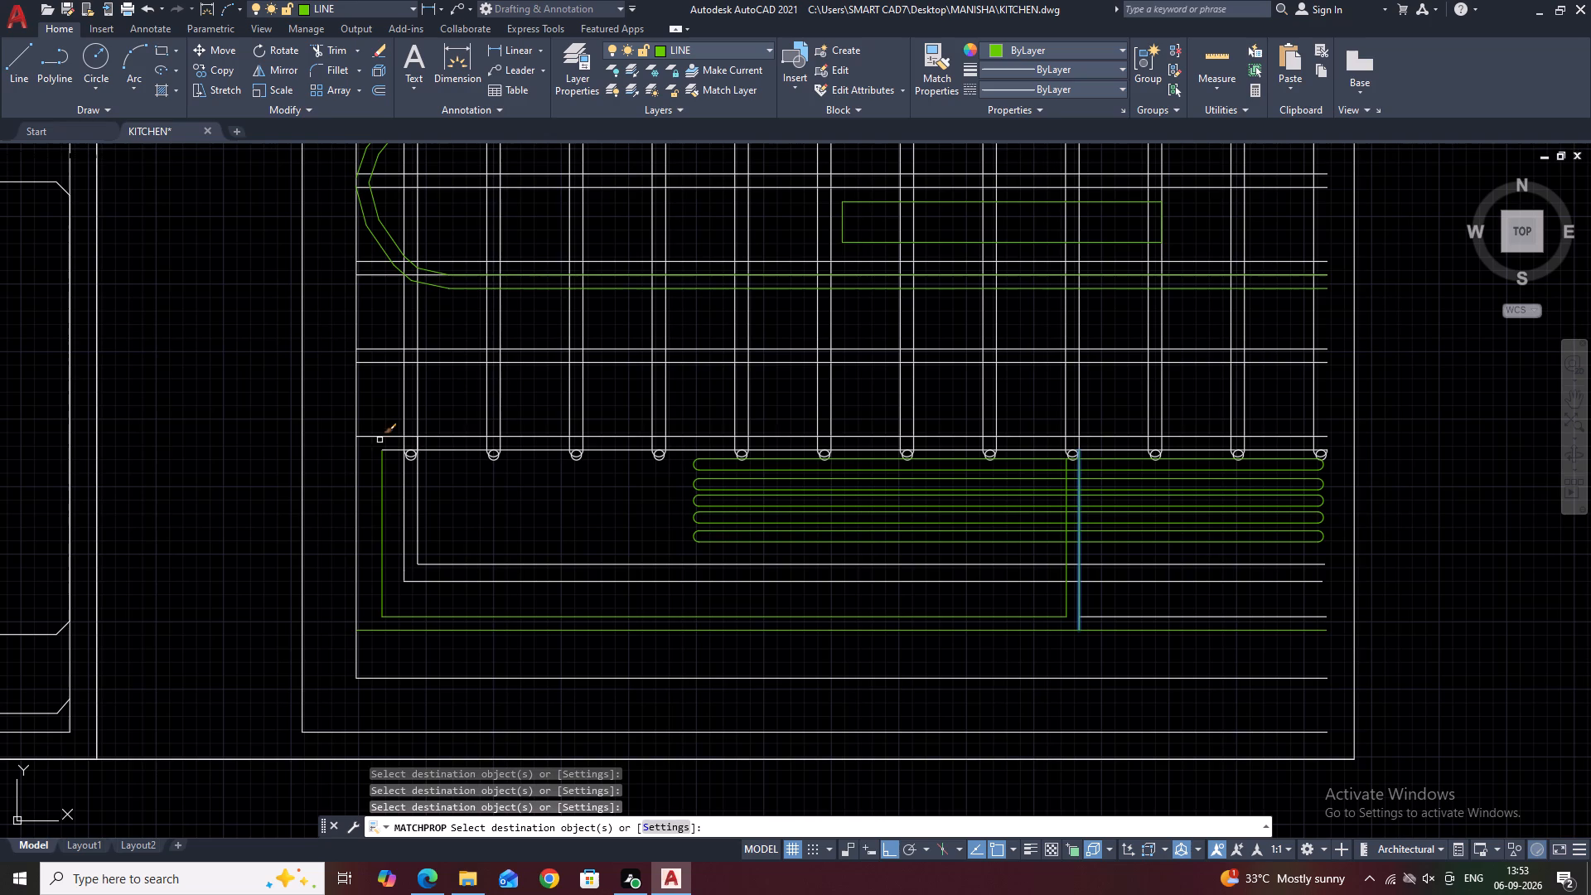
scroll(445, 589, down, 1)
scroll(544, 586, down, 1)
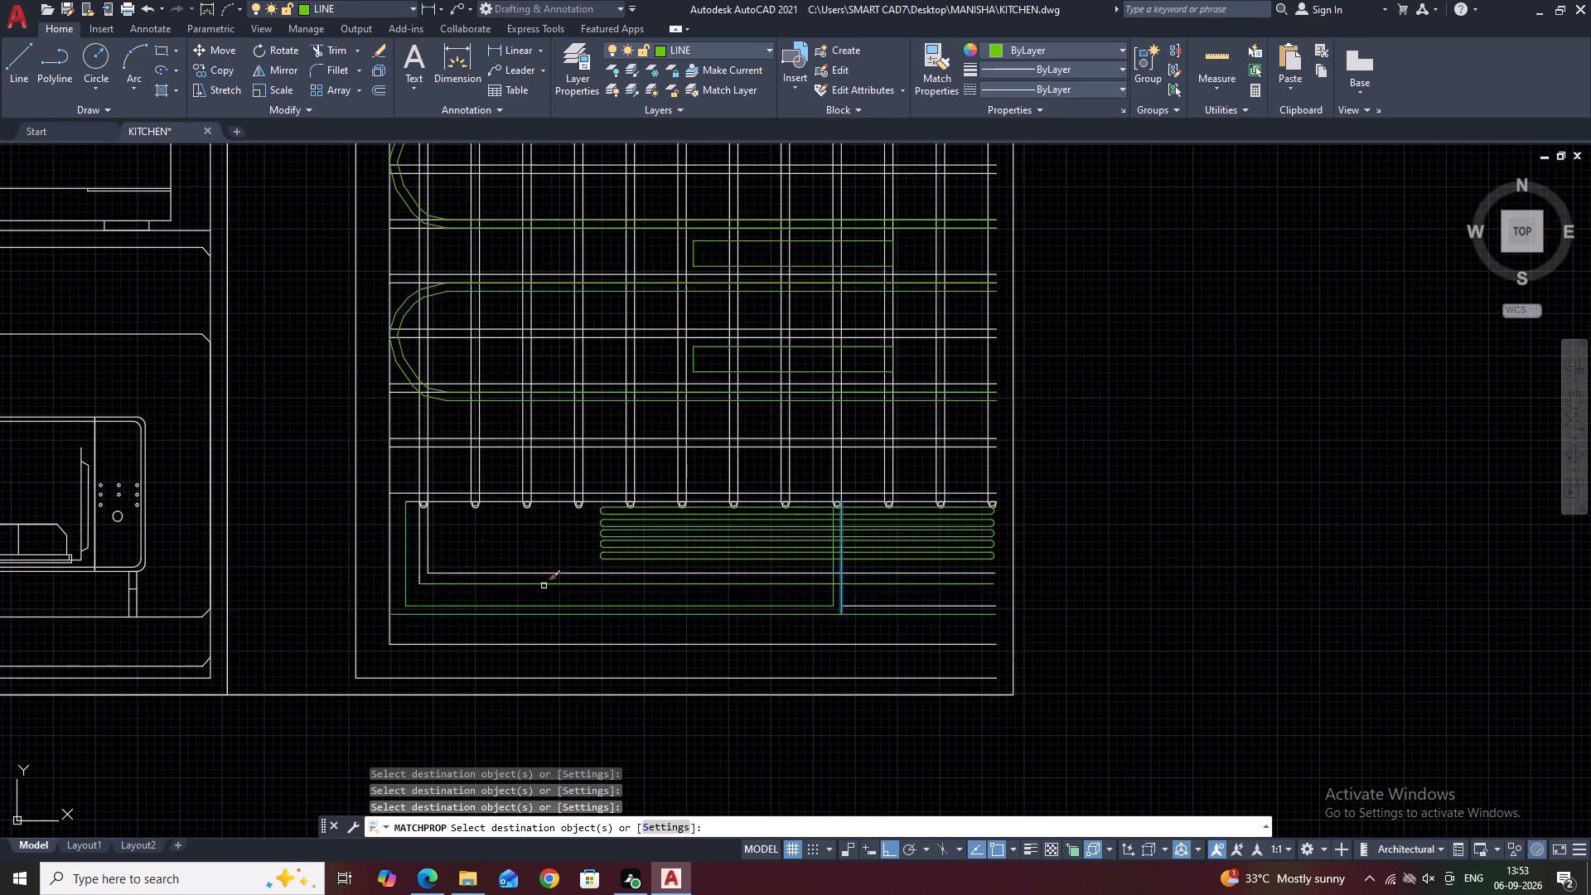
key(F1)
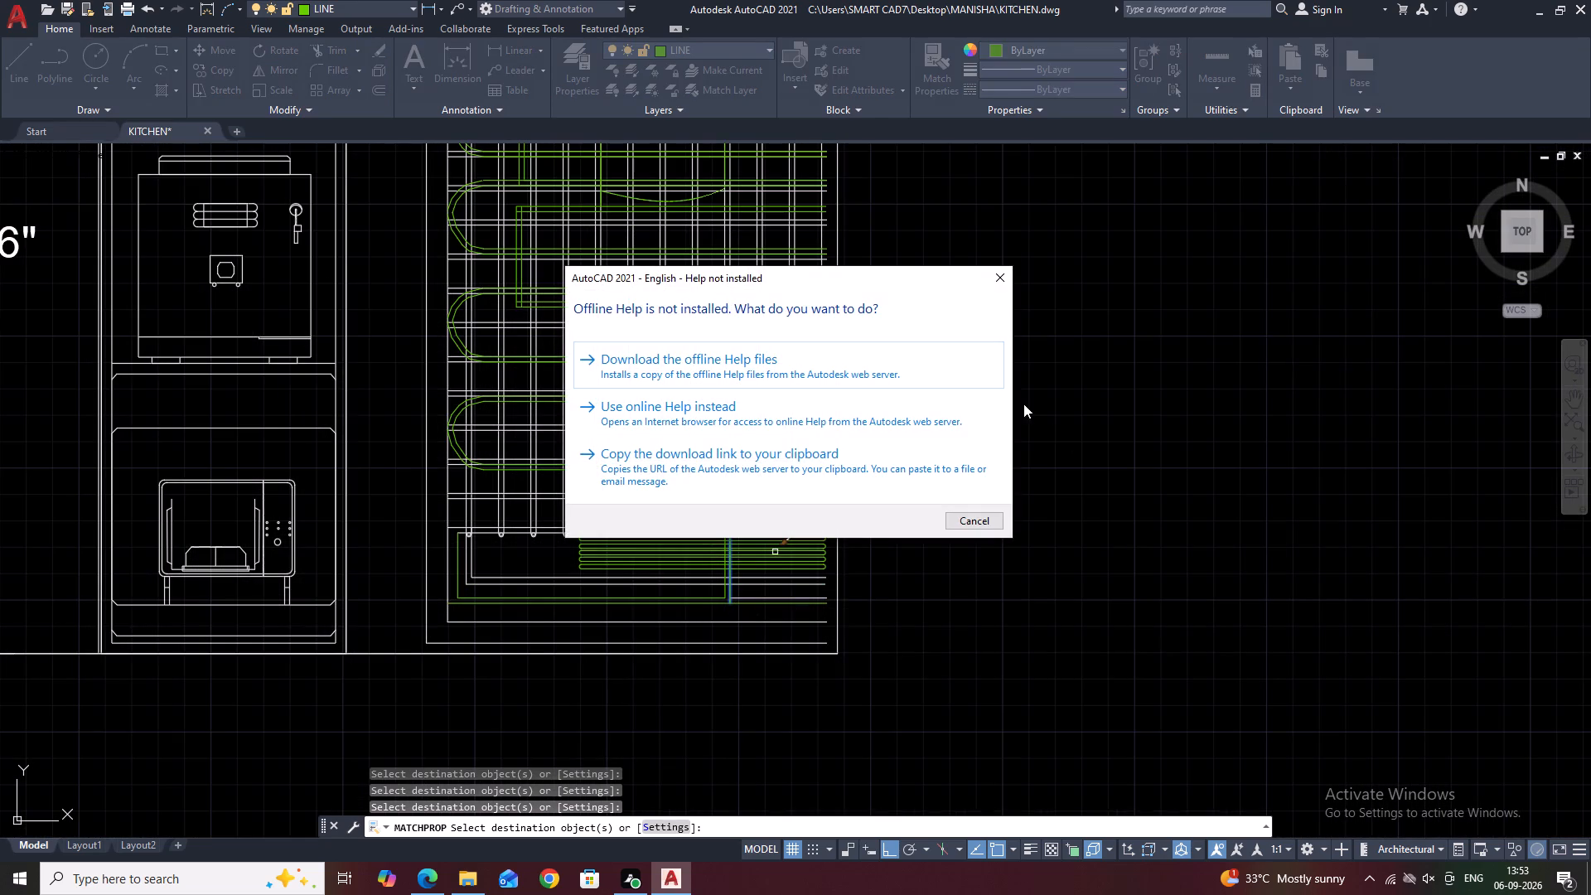
click(1003, 275)
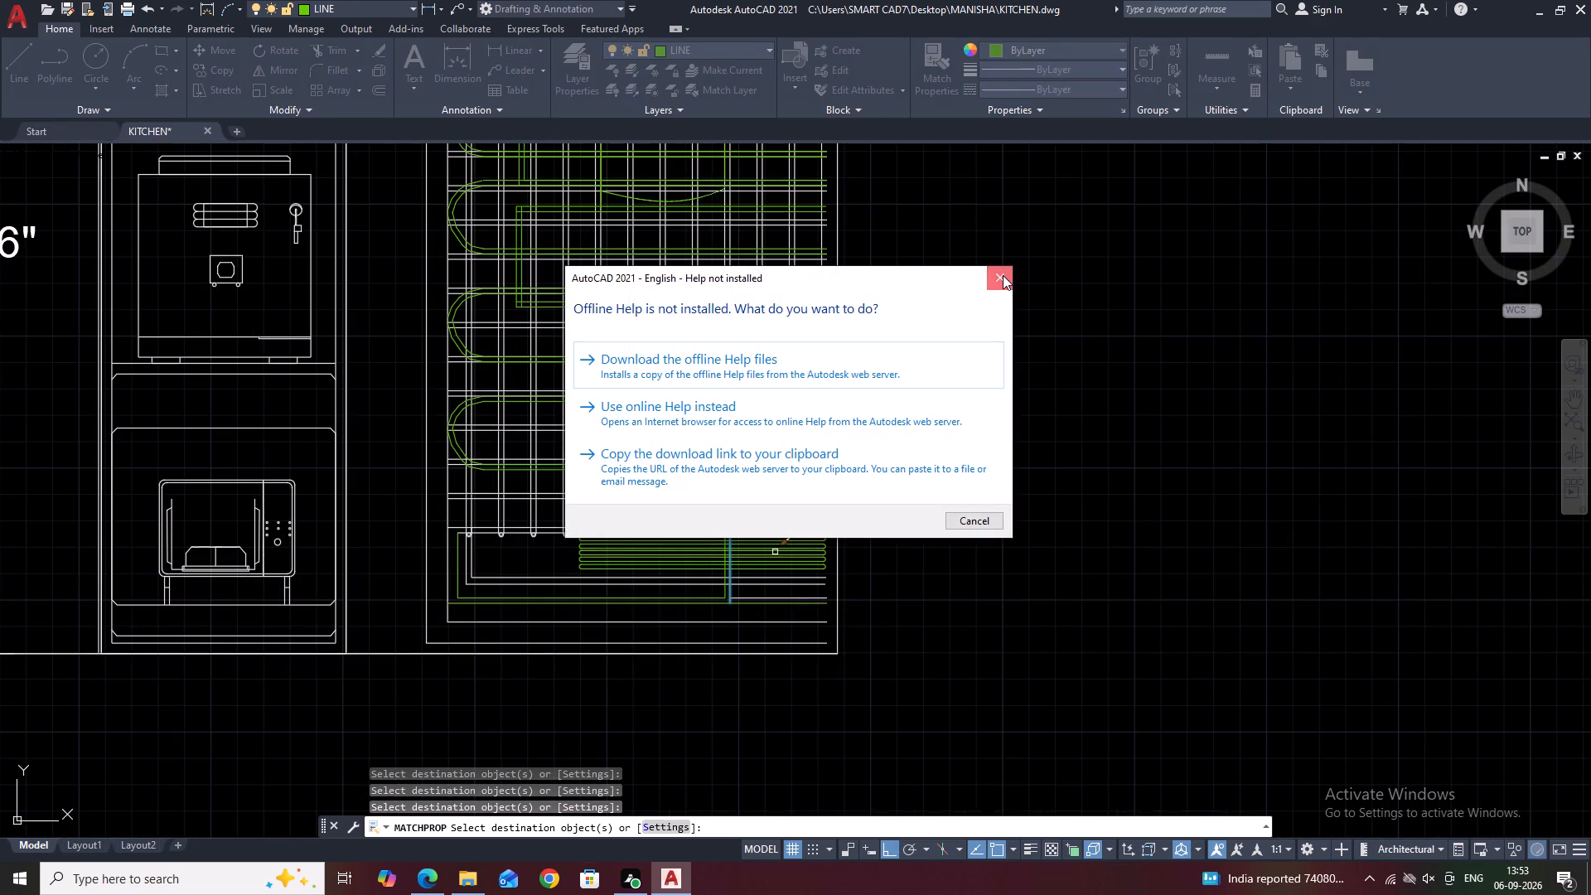
scroll(742, 584, up, 2)
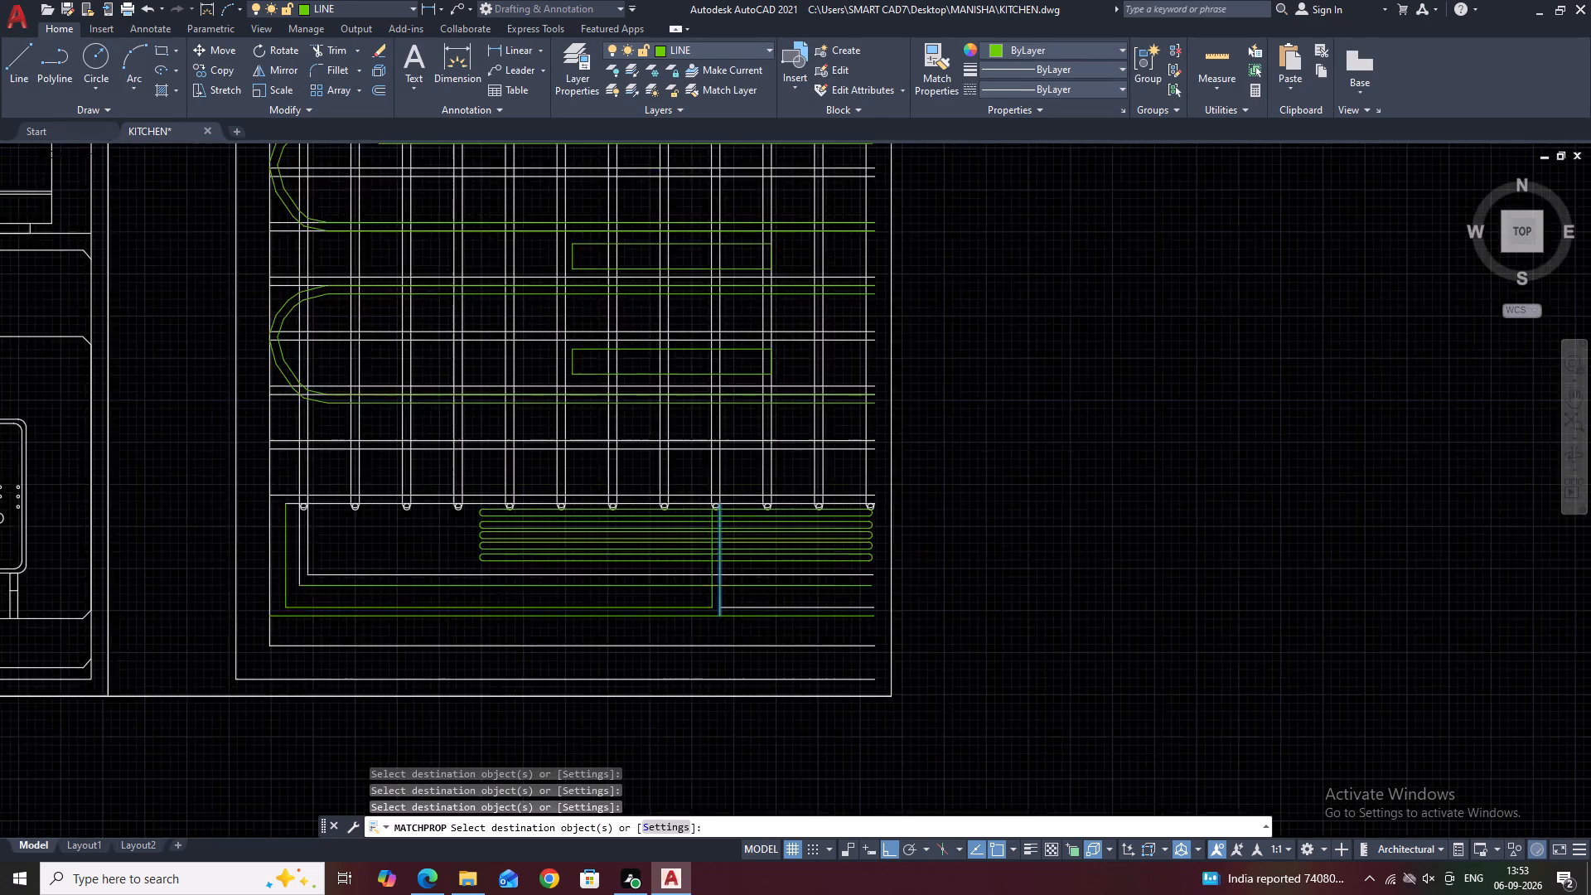
click(719, 622)
key(Escape)
Trim the leftover line piece at the foot of the two green vertical lines.
scroll(704, 630, up, 2)
text(TR)
key(space)
scroll(701, 630, up, 2)
click(706, 629)
drag(680, 606, 672, 602)
scroll(705, 598, down, 4)
key(Escape)
Examine the wire rack, the neighbouring appliance units and the overall kitchen elevation.
scroll(762, 432, down, 2)
middle_drag(921, 515, 979, 578)
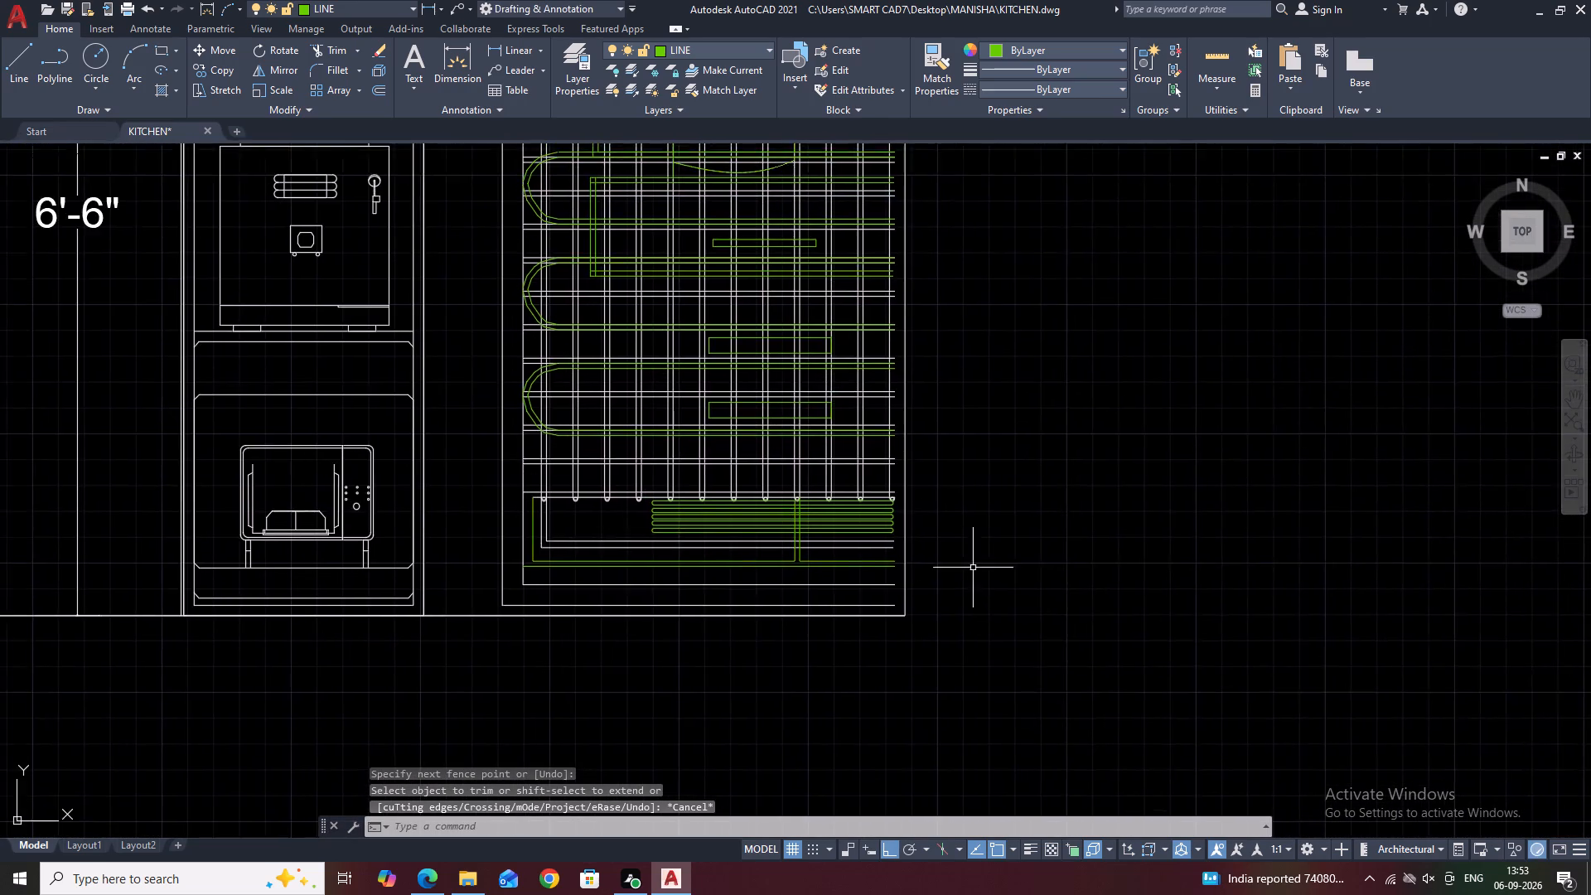
scroll(970, 564, down, 2)
middle_drag(866, 434, 891, 508)
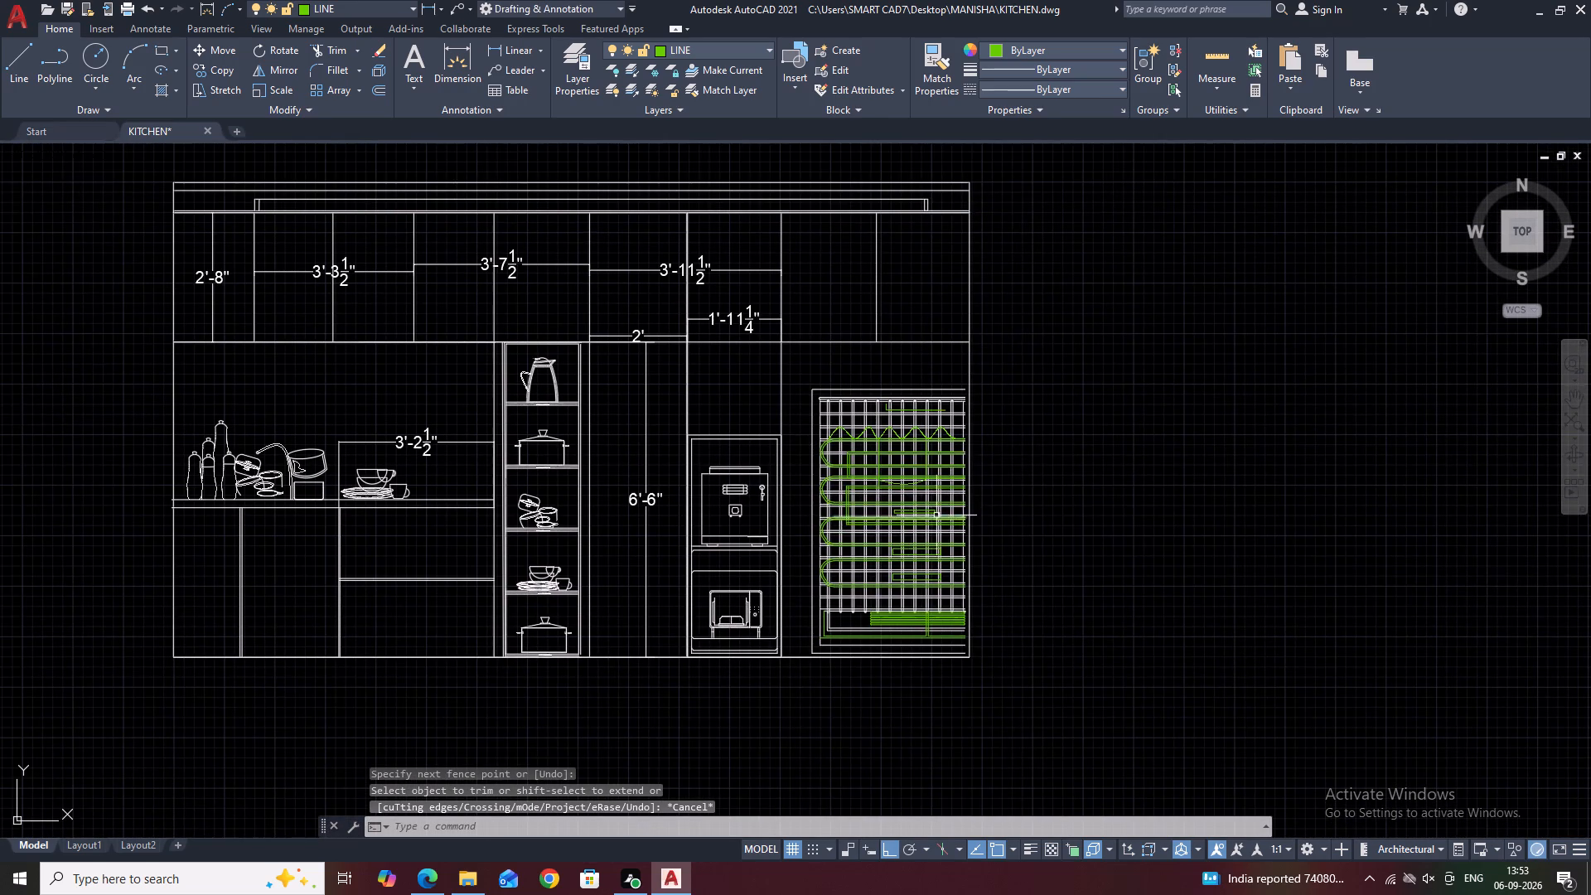
scroll(915, 520, up, 2)
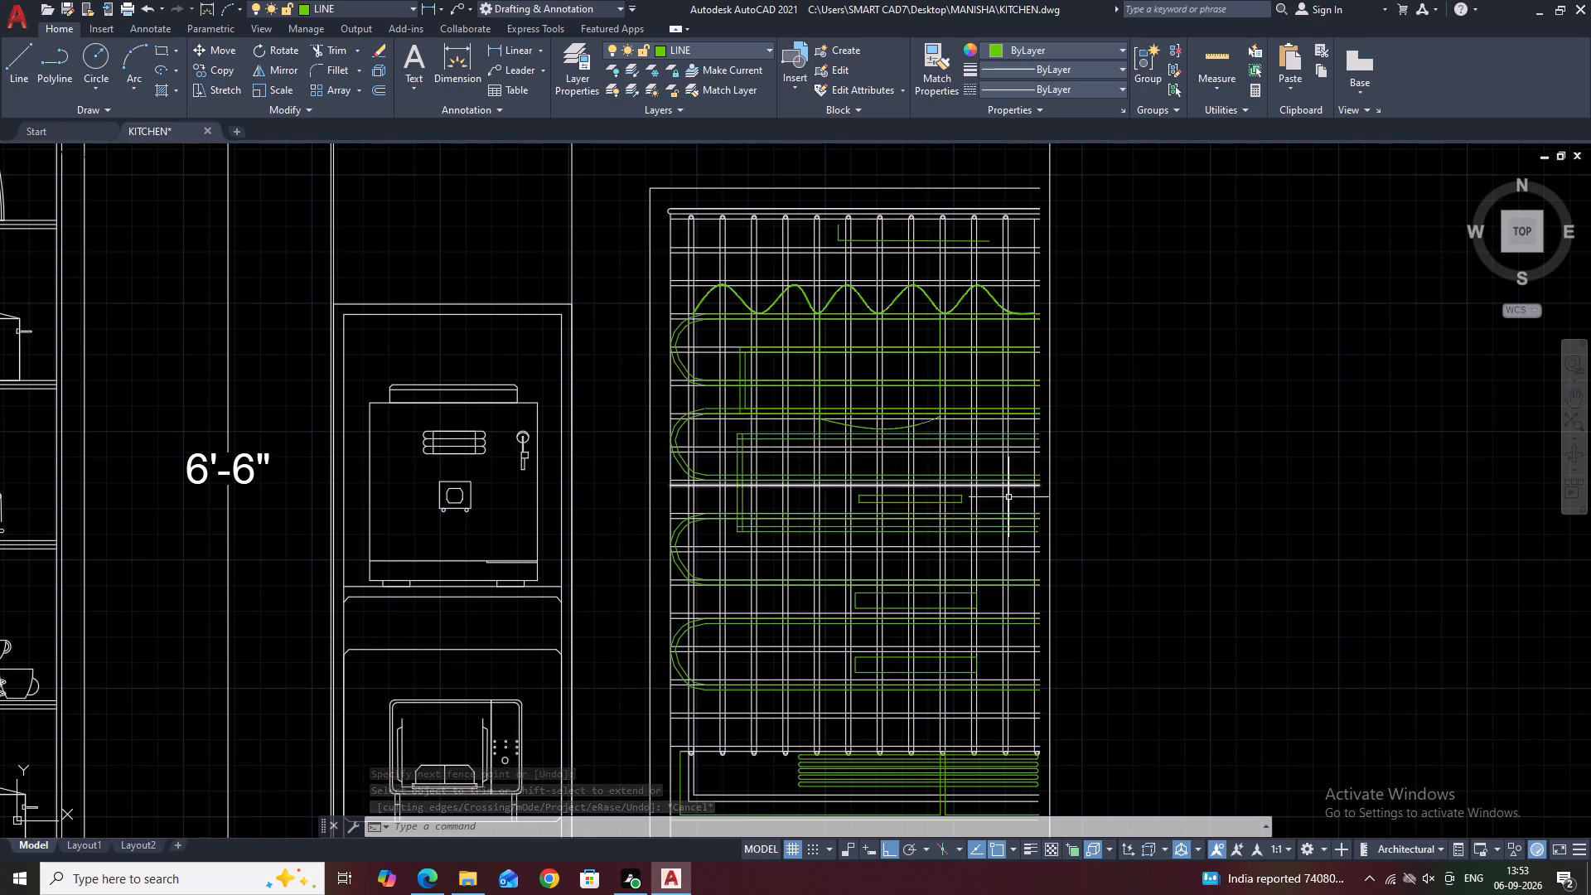
middle_drag(959, 564, 950, 483)
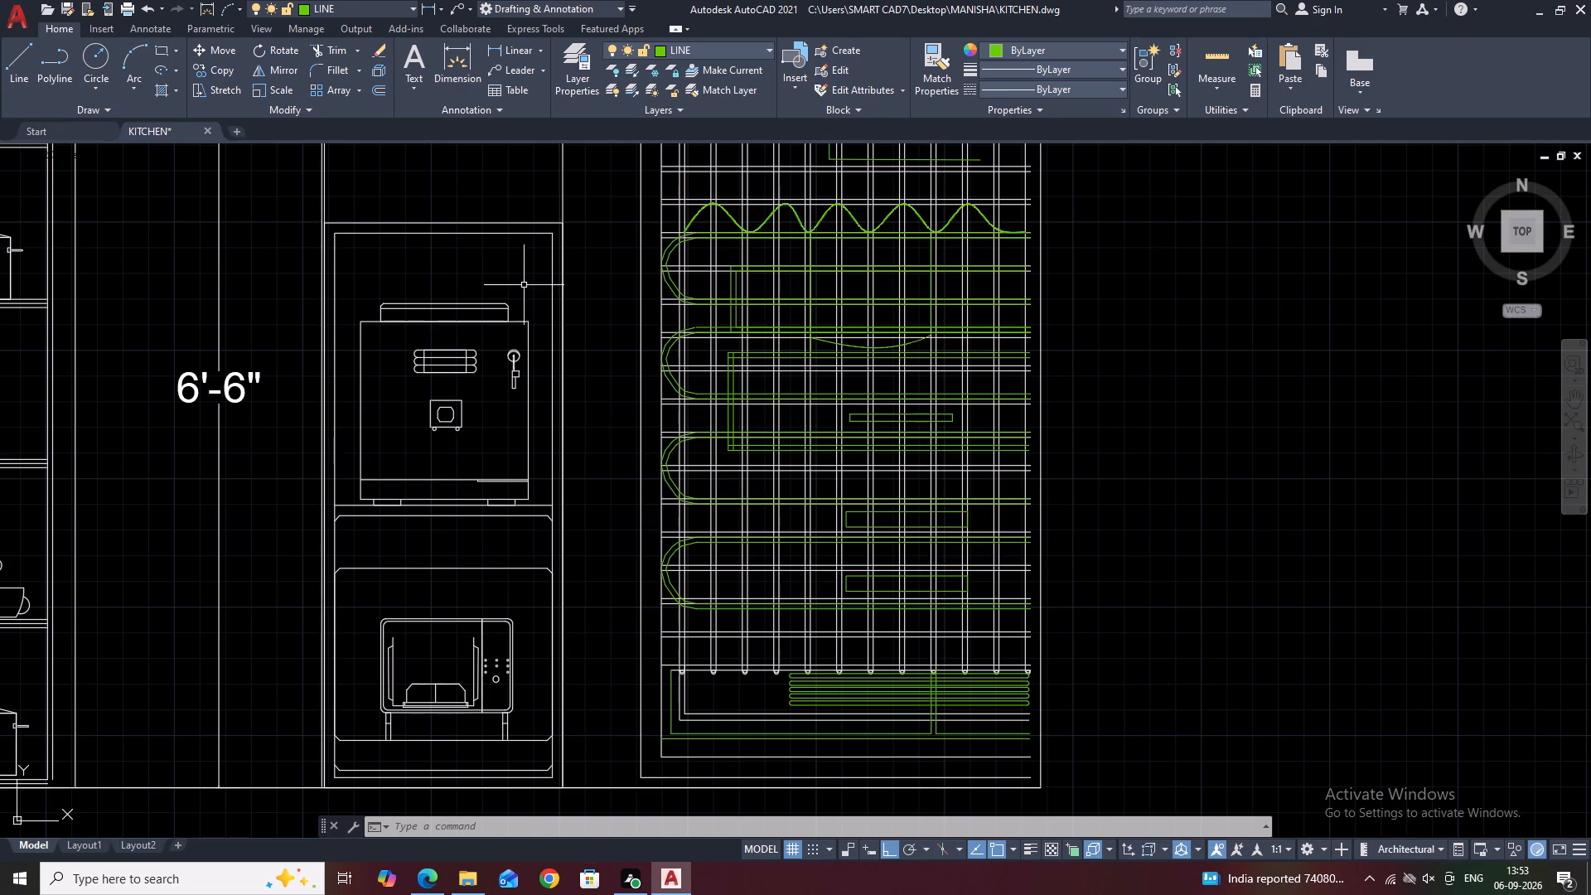
middle_drag(551, 319, 882, 578)
scroll(986, 502, down, 1)
middle_drag(1250, 544, 1076, 424)
middle_drag(1135, 493, 1142, 501)
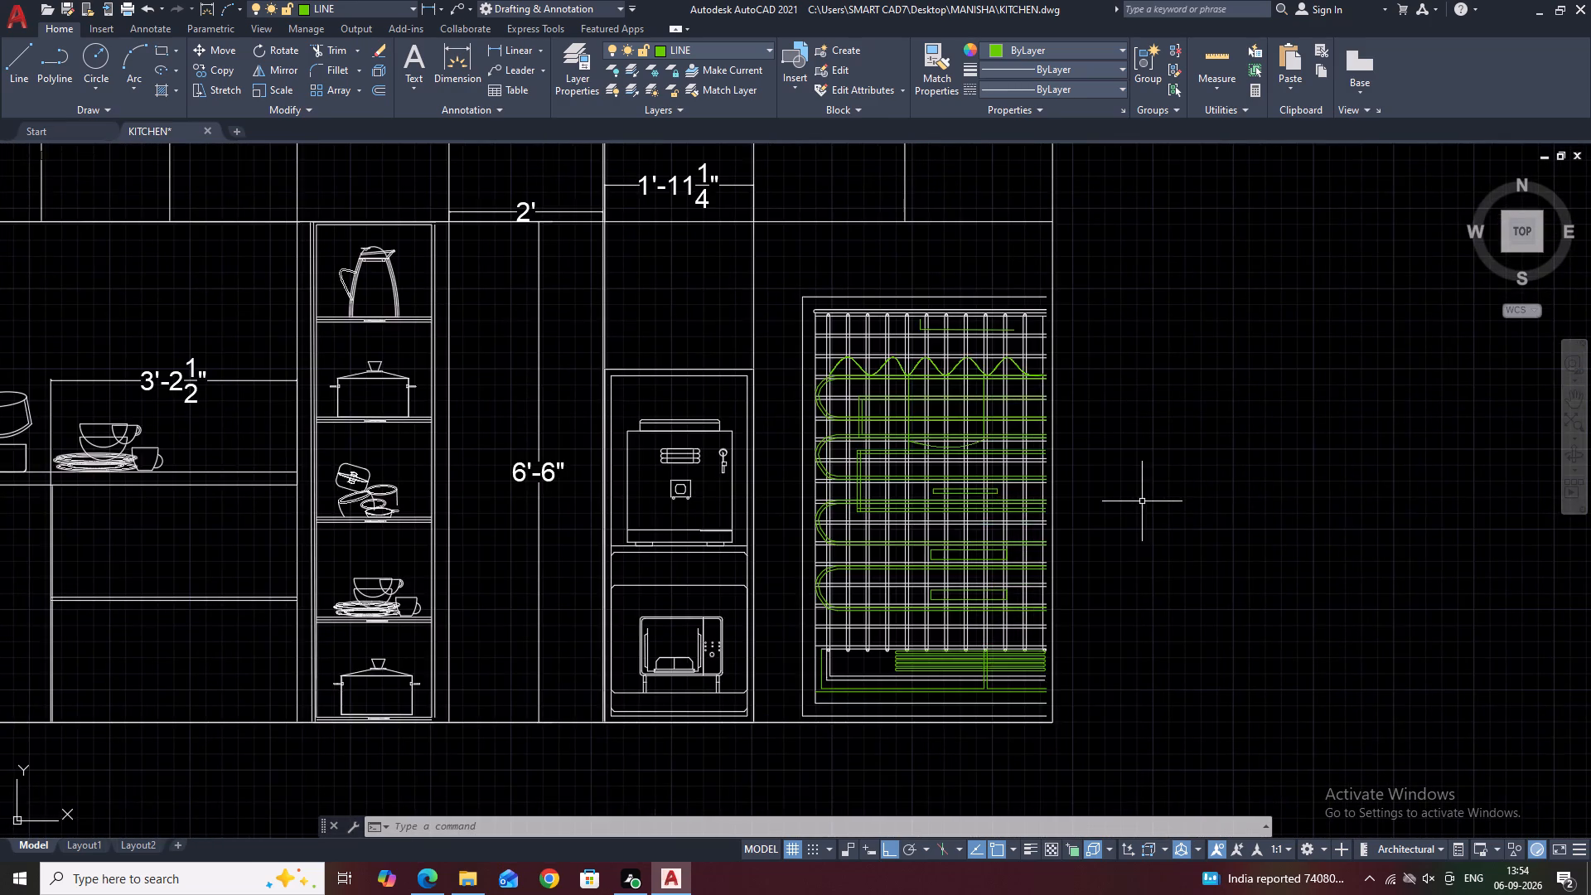
middle_drag(1142, 501, 1073, 422)
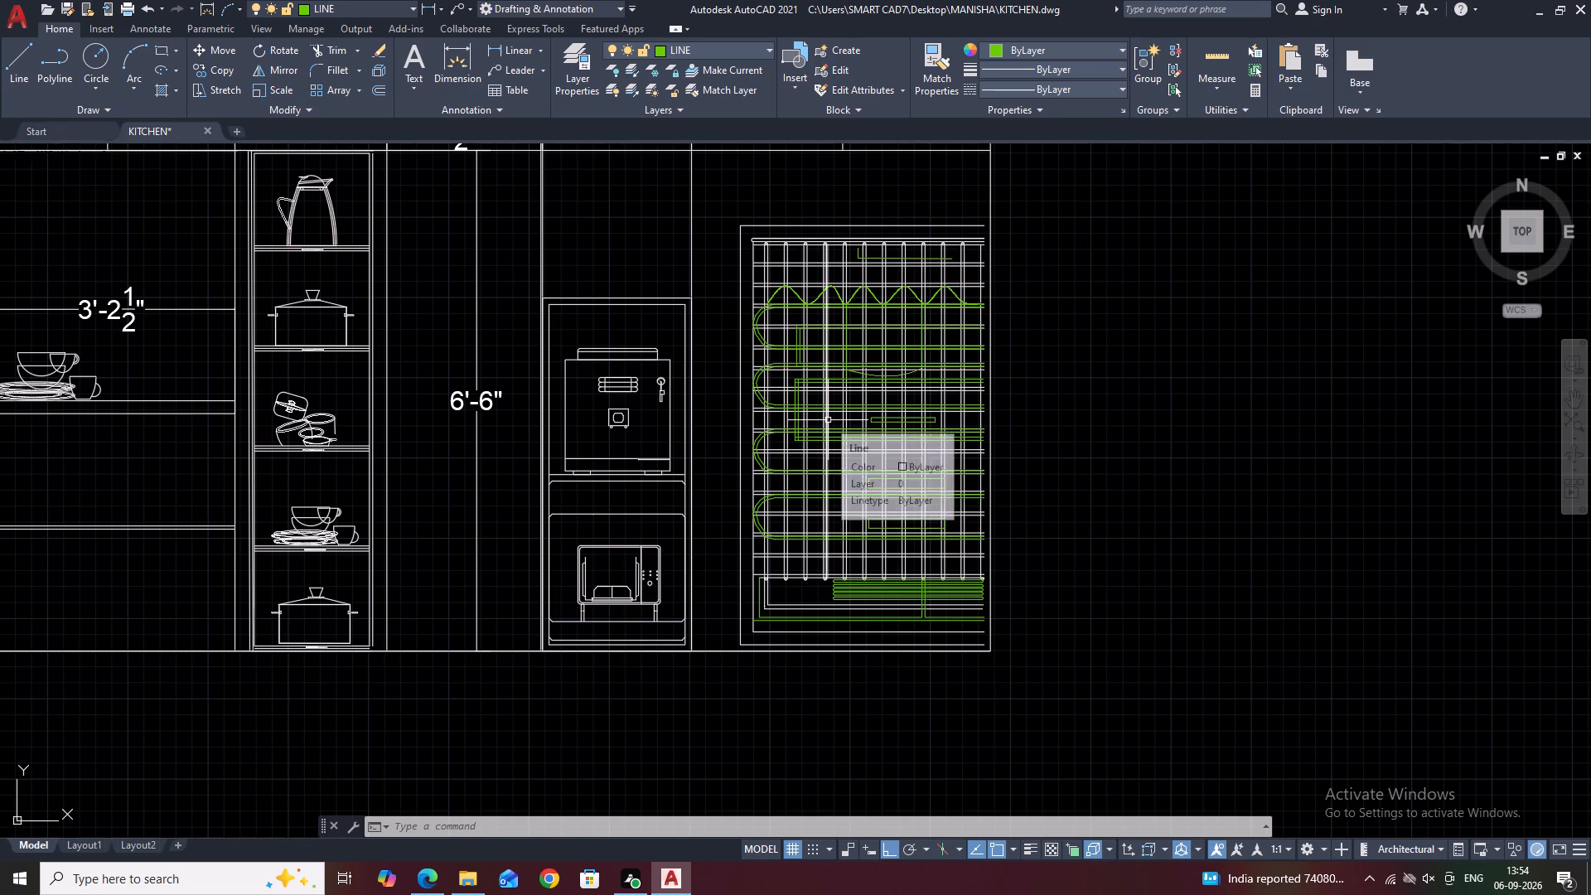
middle_drag(916, 405, 940, 453)
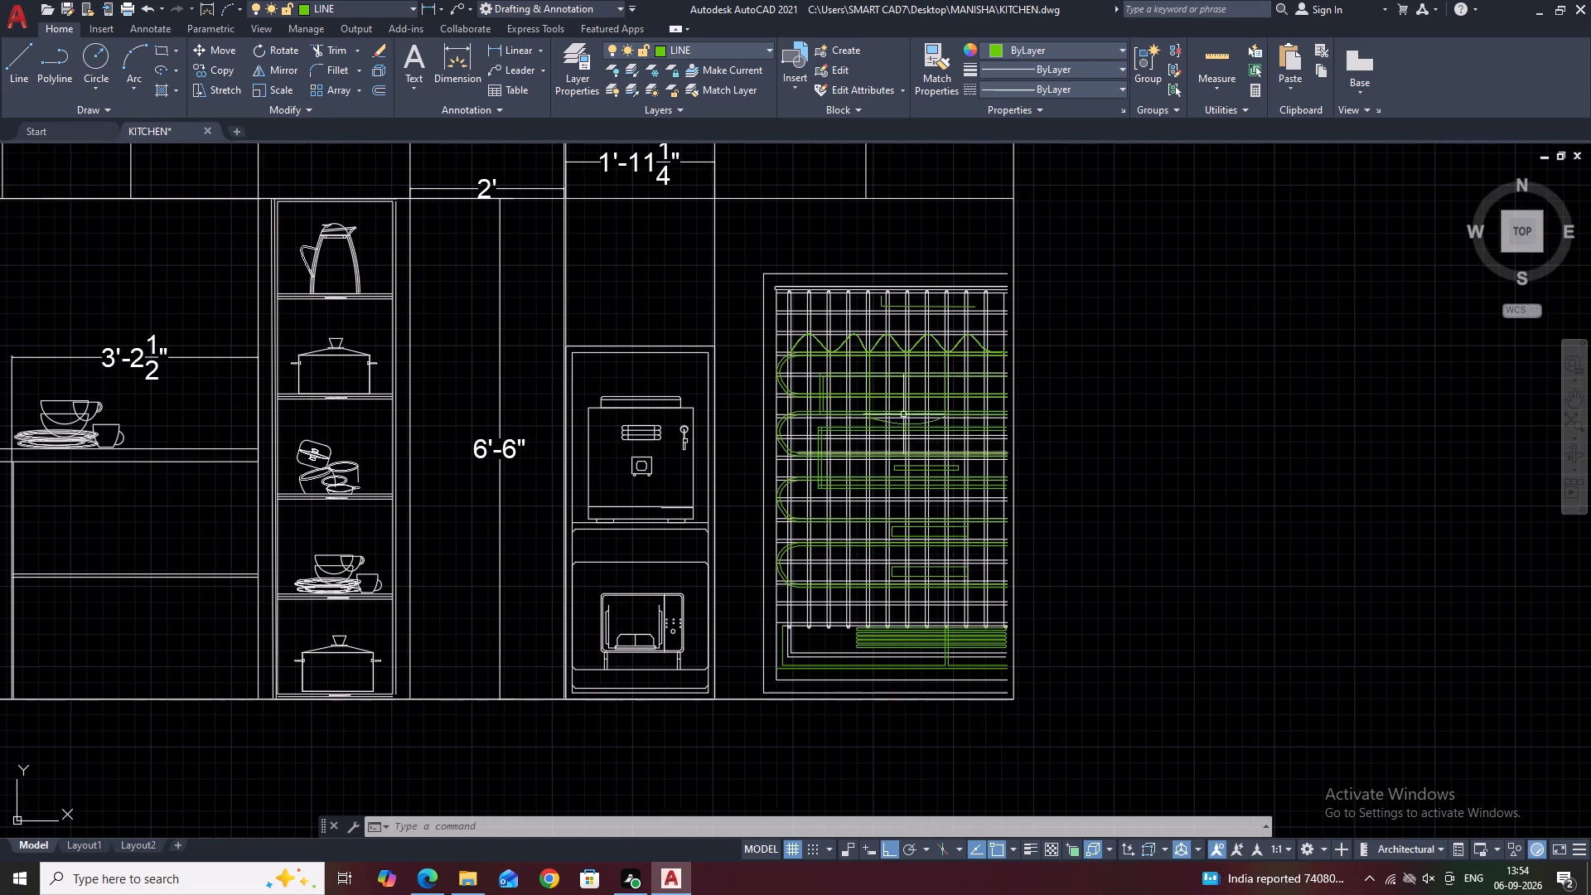
scroll(874, 390, down, 2)
middle_drag(916, 414, 926, 464)
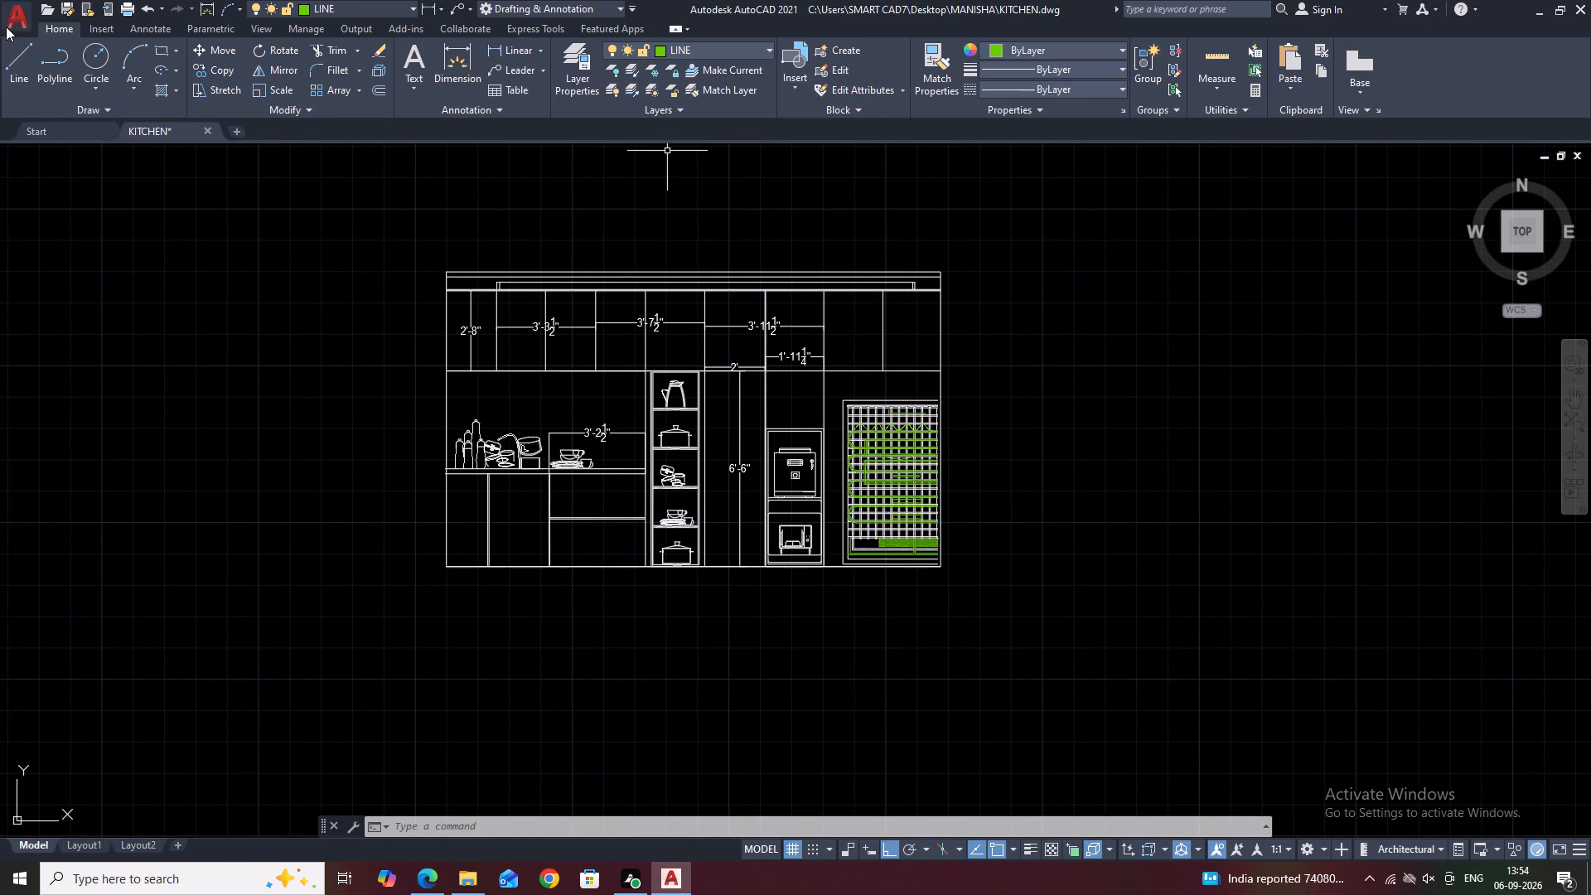
Save the drawing as KITCHEN in AutoCAD 2018 format, replacing the existing file.
click(6, 27)
click(67, 220)
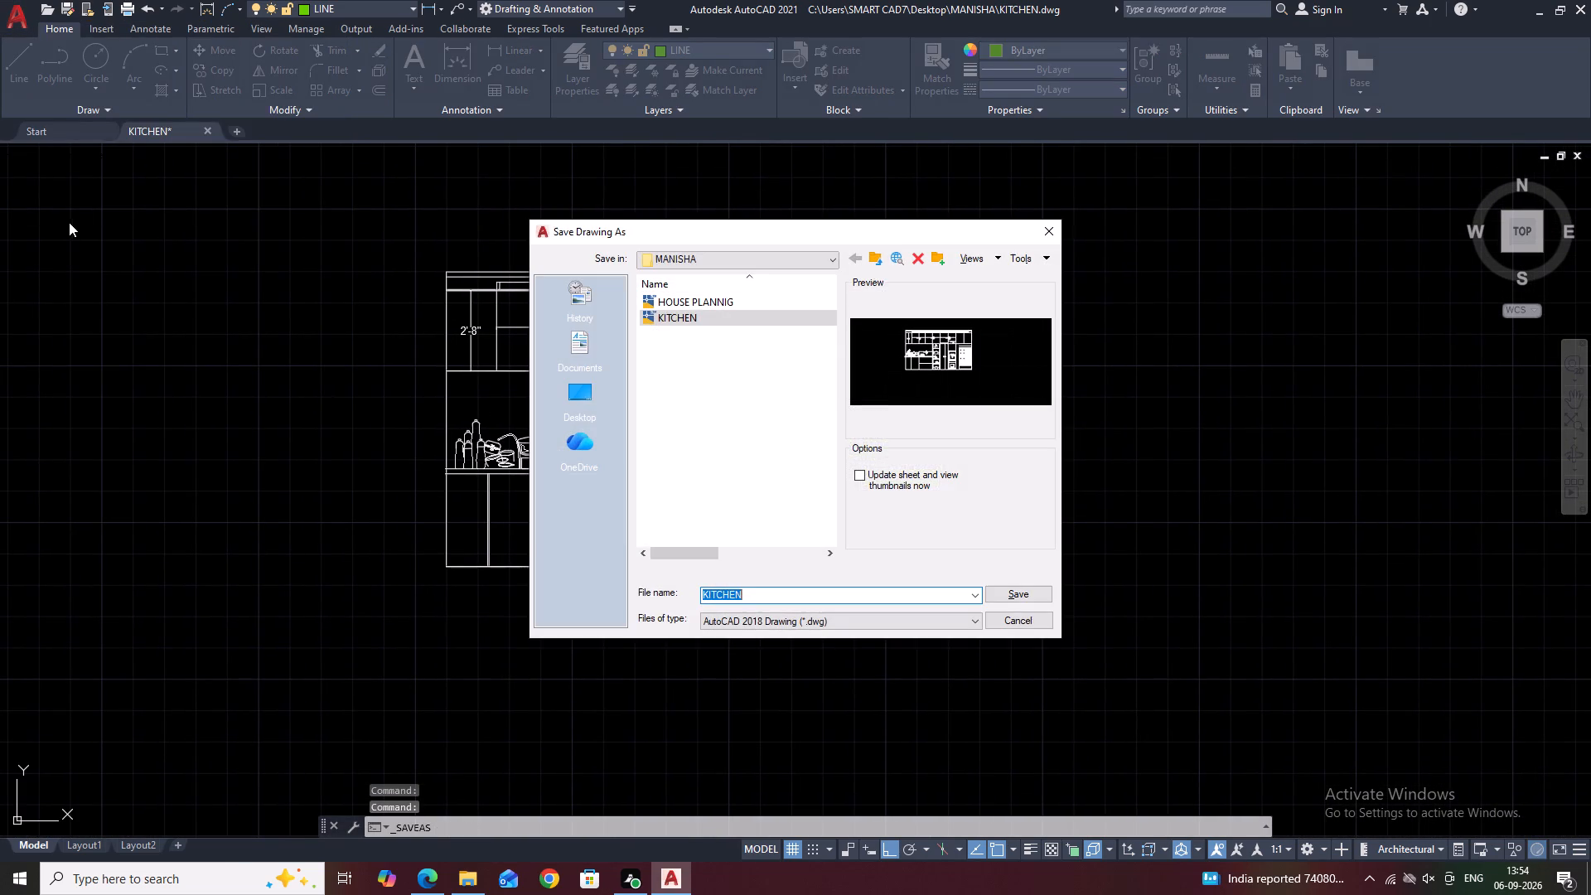
click(1013, 589)
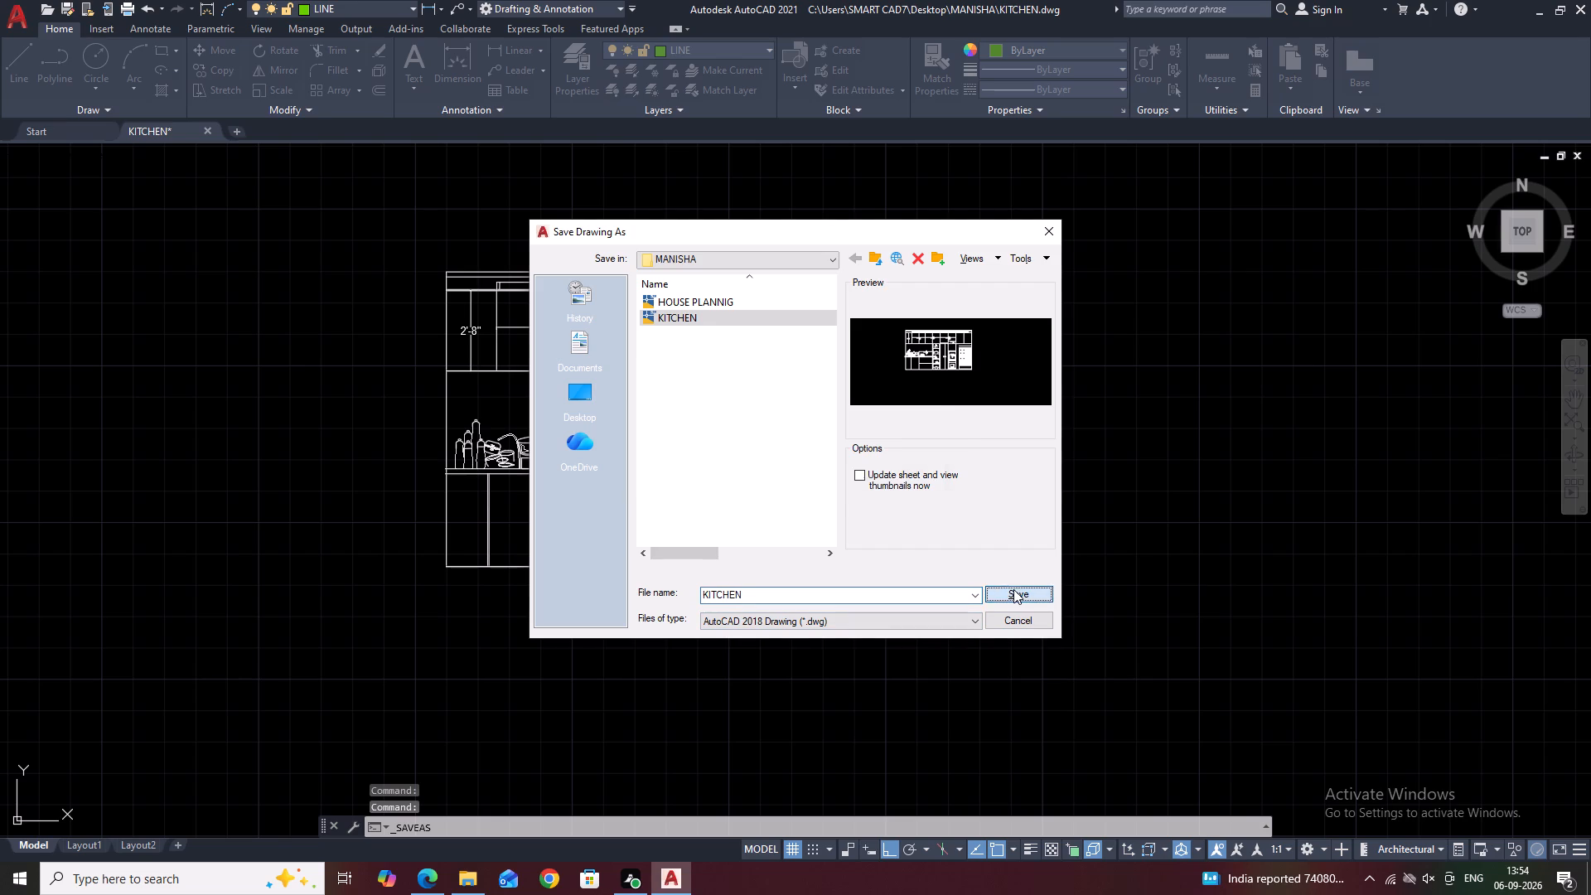
click(769, 477)
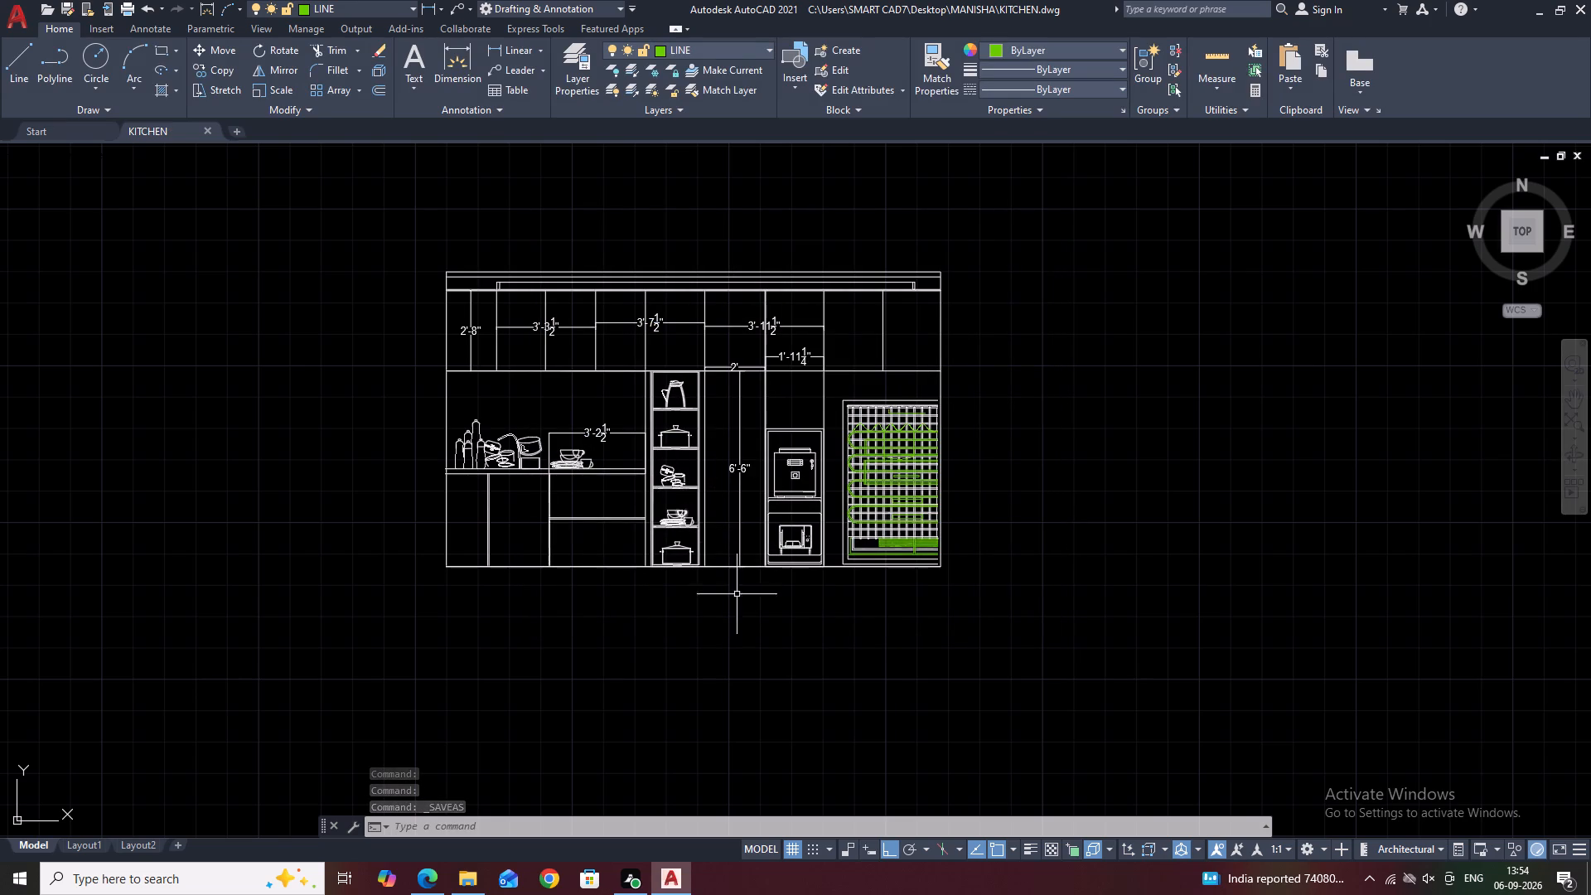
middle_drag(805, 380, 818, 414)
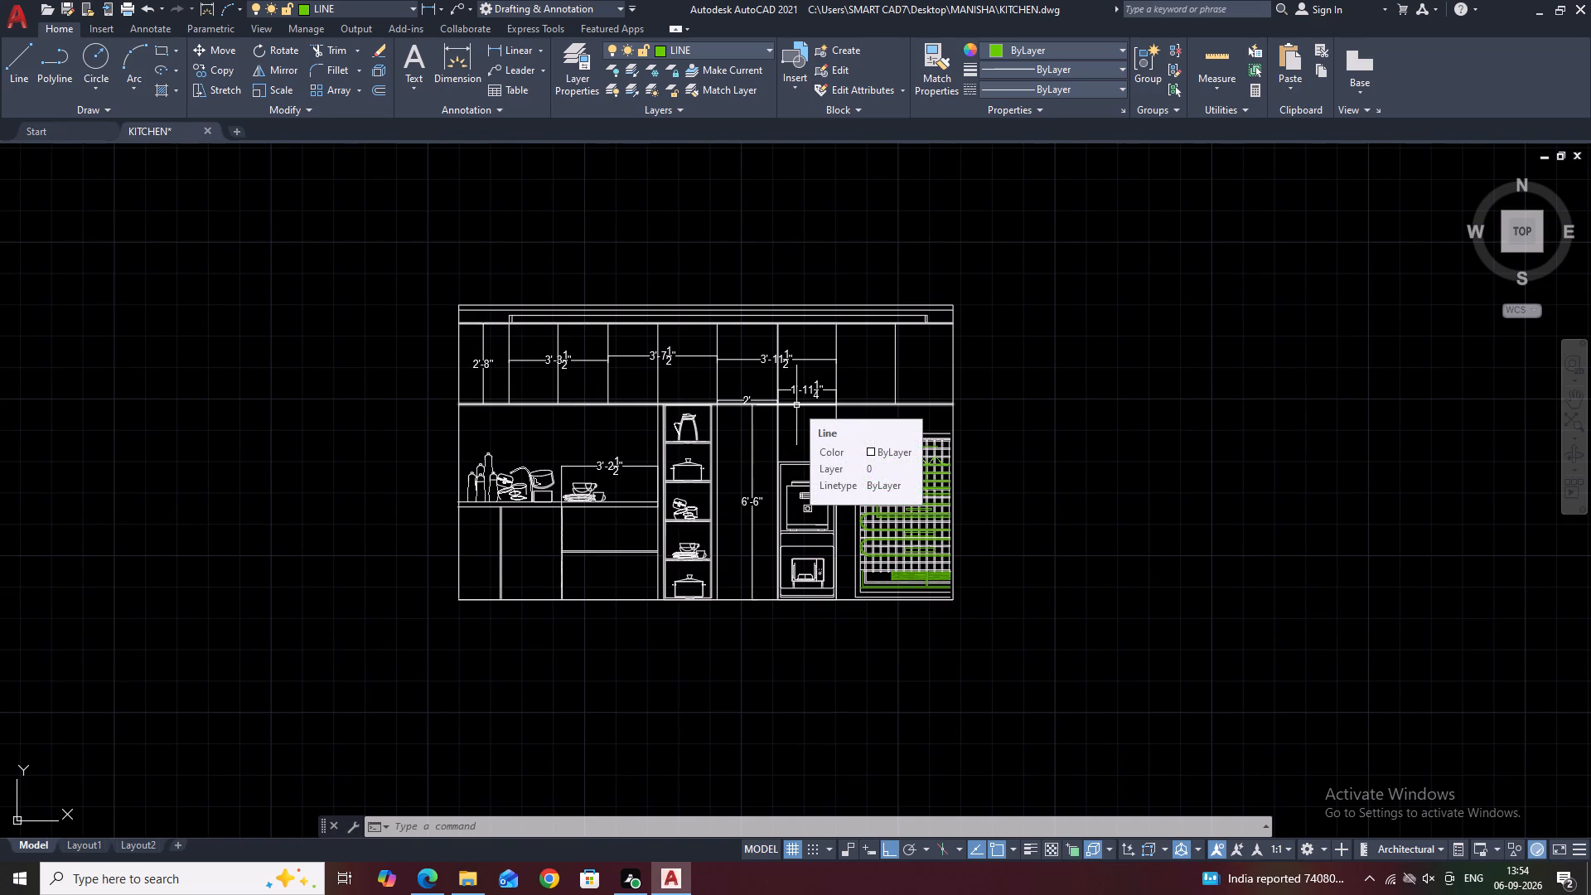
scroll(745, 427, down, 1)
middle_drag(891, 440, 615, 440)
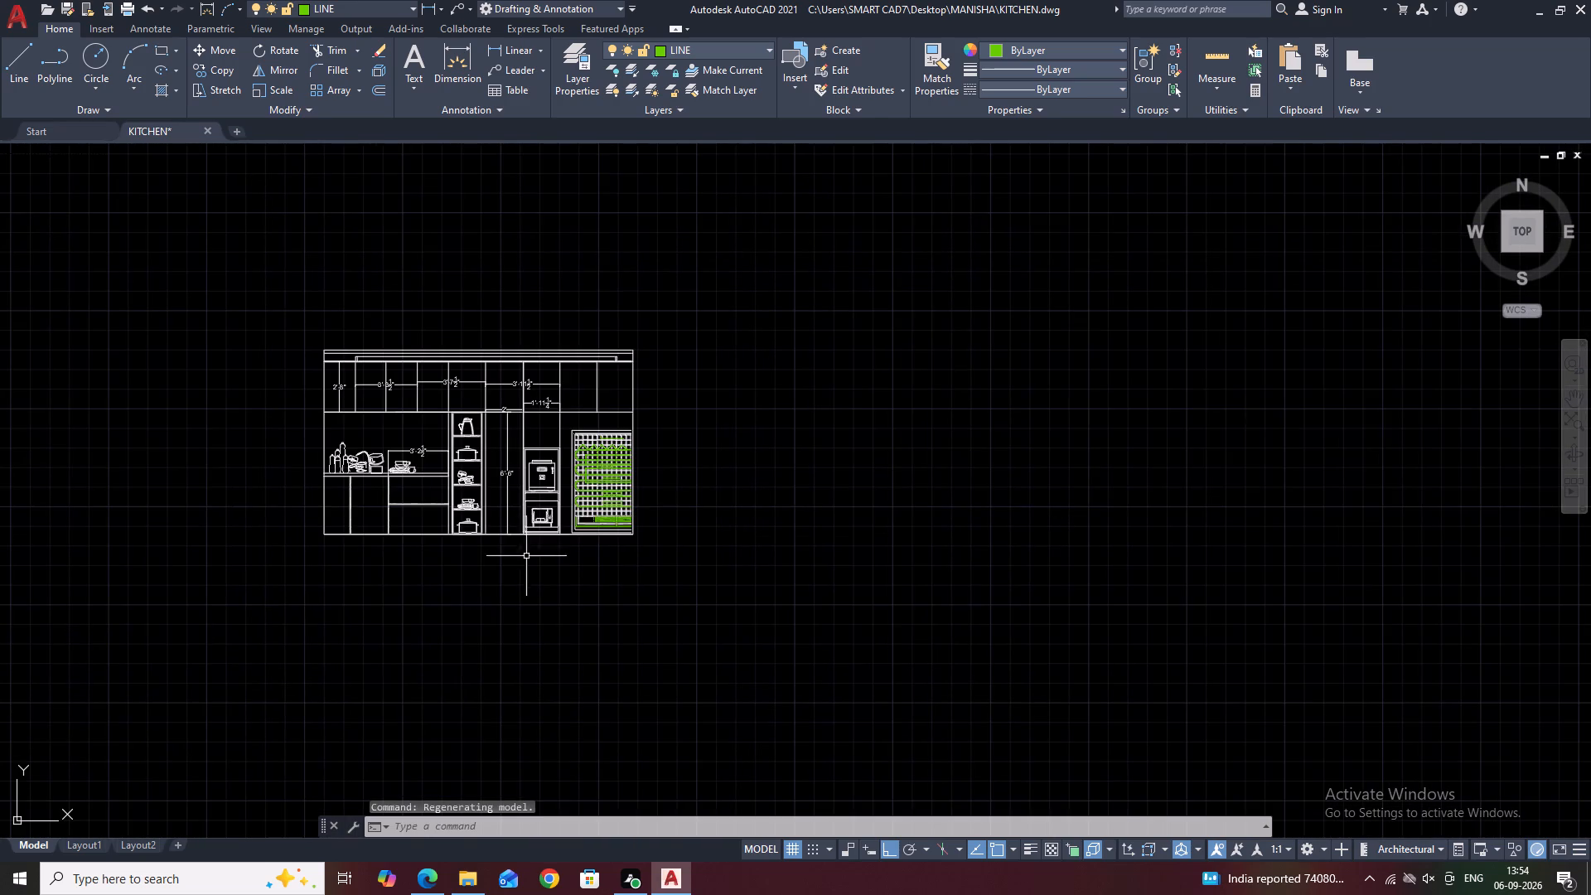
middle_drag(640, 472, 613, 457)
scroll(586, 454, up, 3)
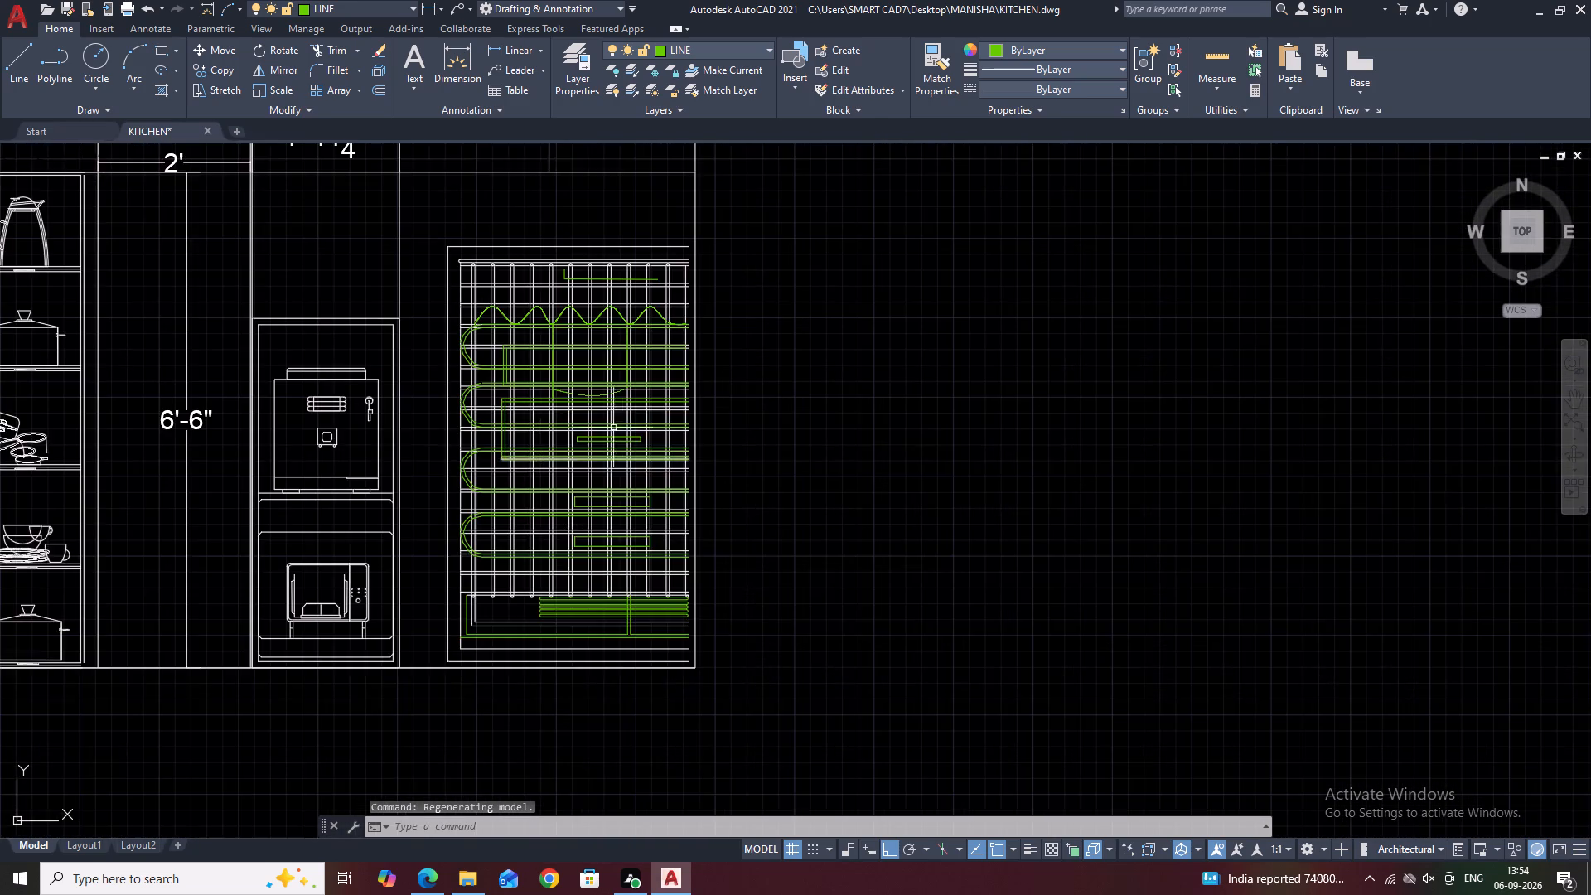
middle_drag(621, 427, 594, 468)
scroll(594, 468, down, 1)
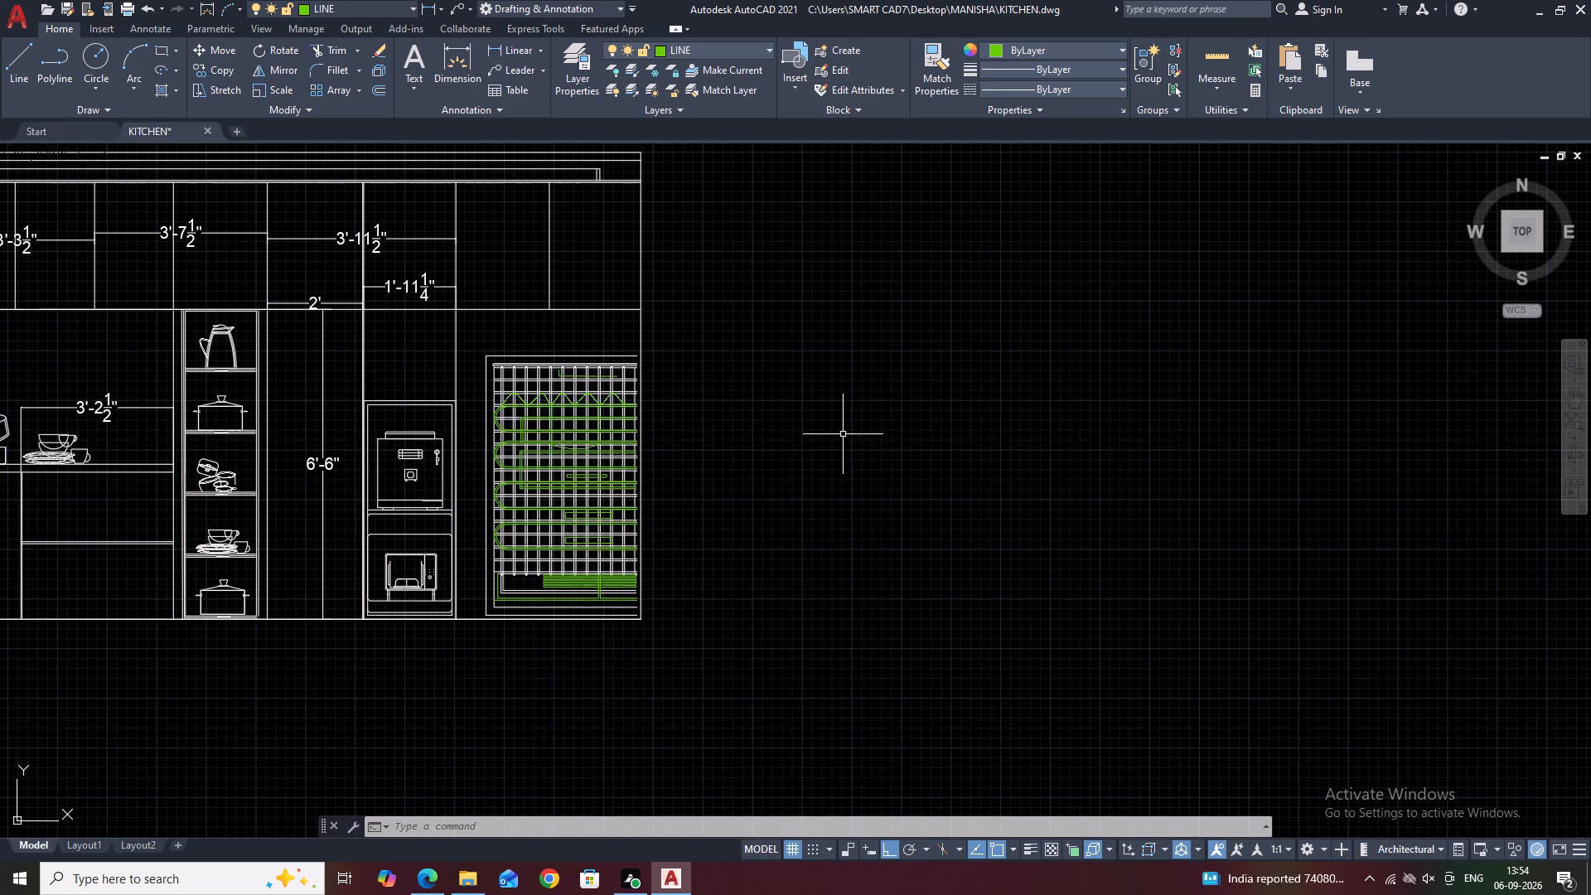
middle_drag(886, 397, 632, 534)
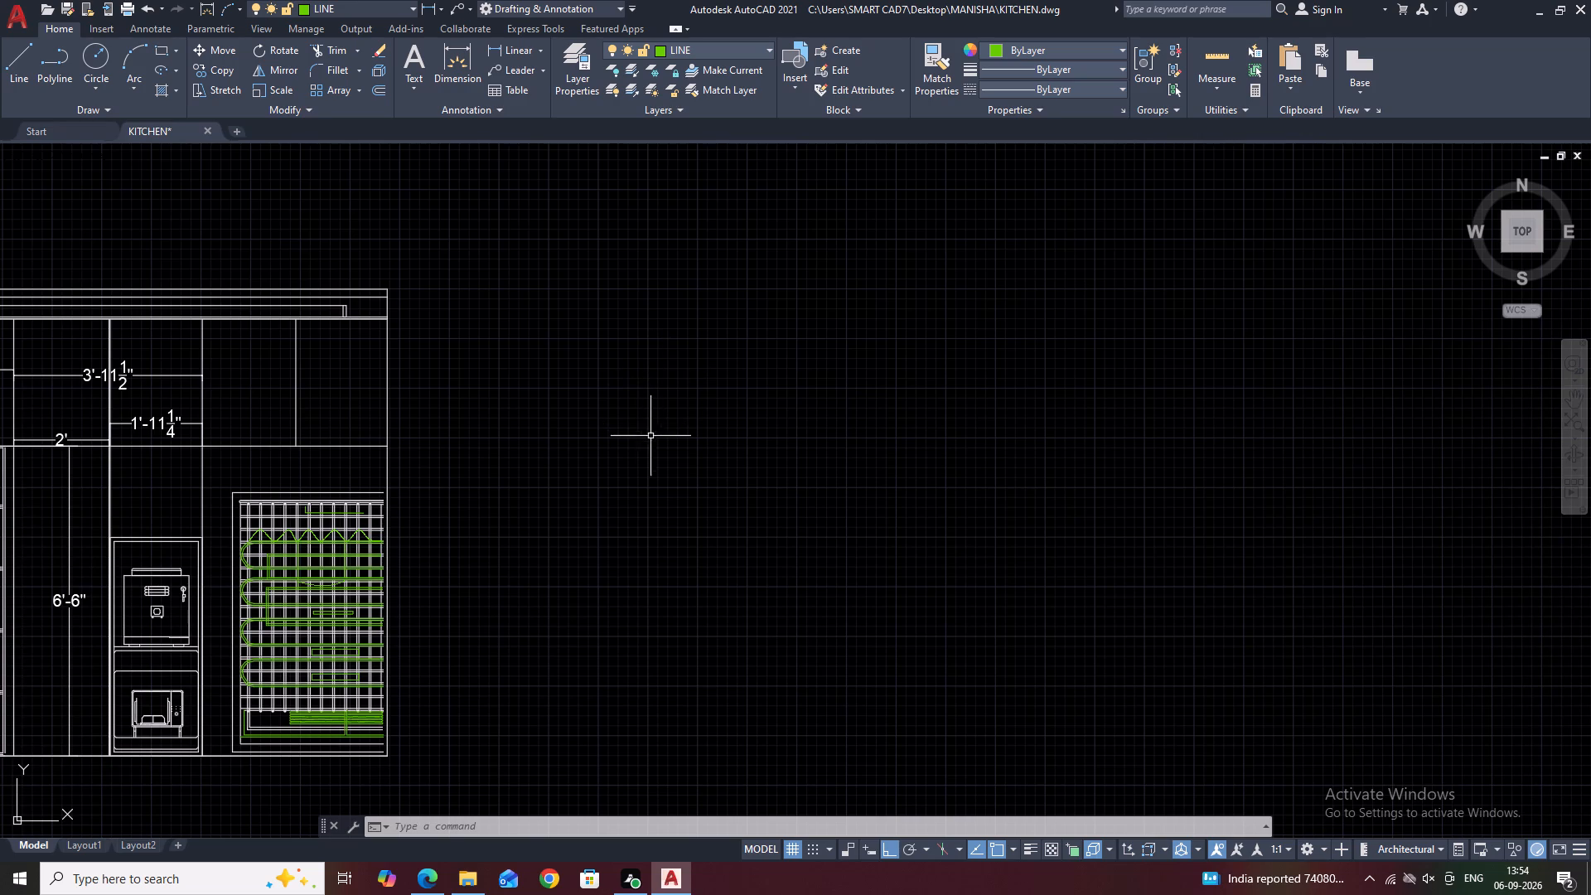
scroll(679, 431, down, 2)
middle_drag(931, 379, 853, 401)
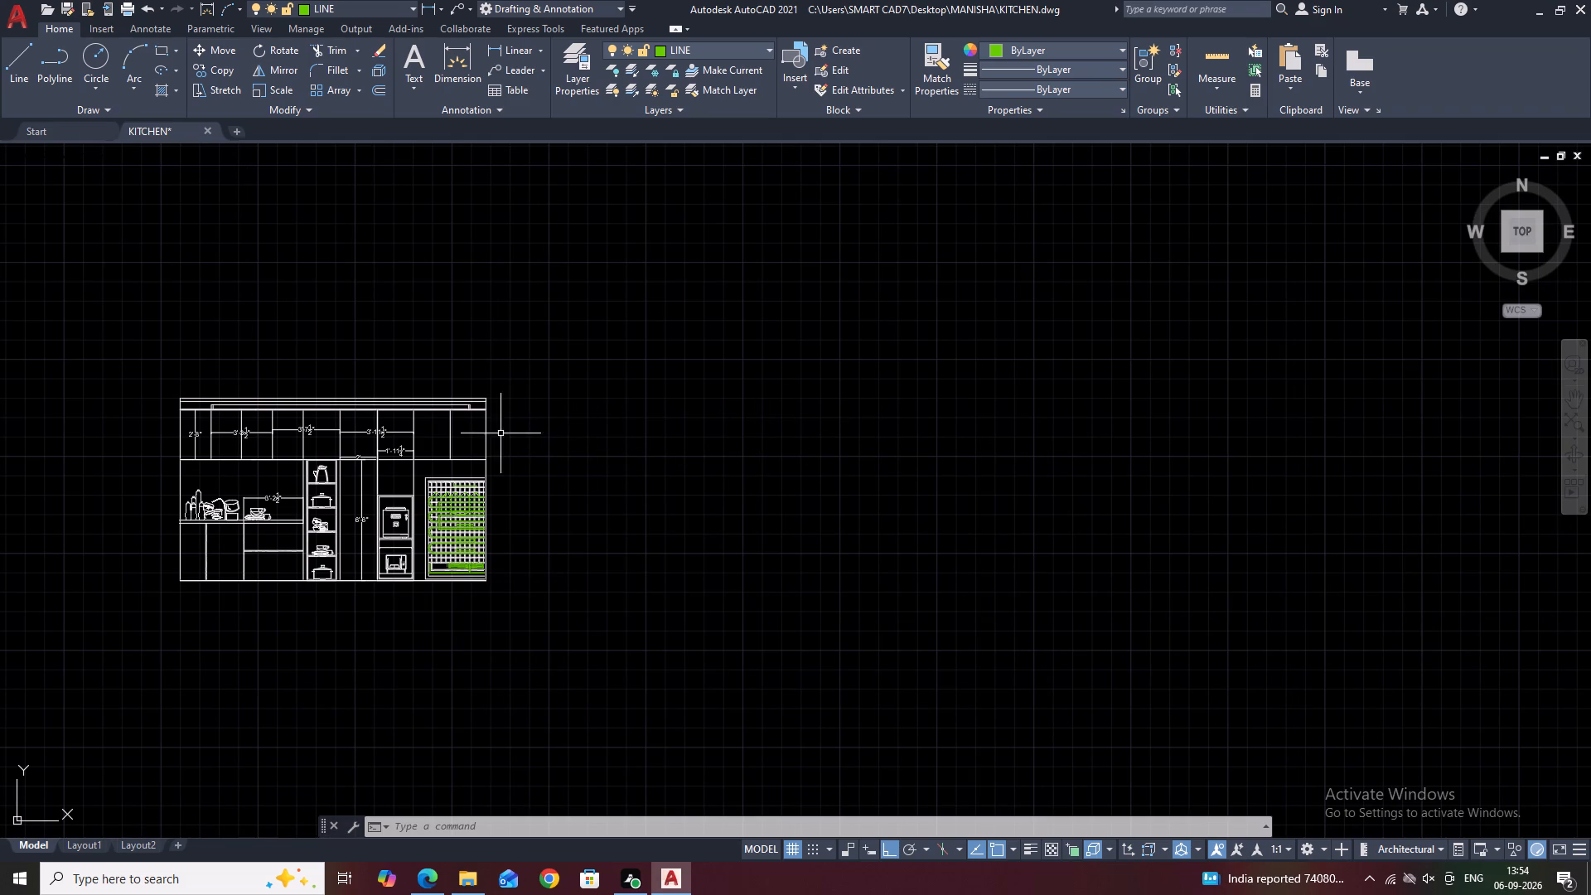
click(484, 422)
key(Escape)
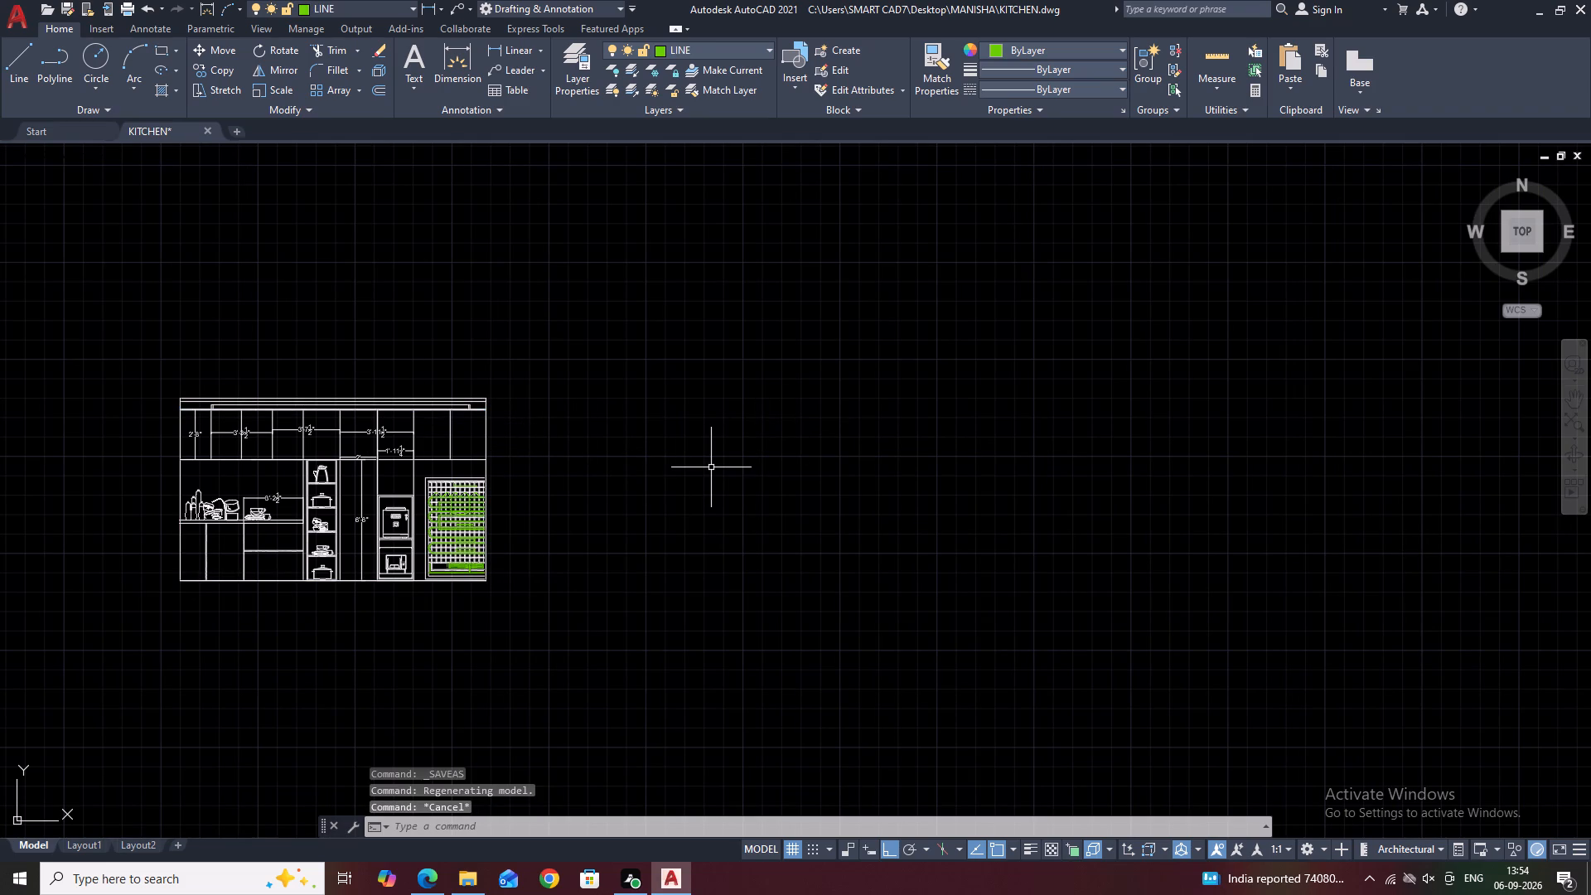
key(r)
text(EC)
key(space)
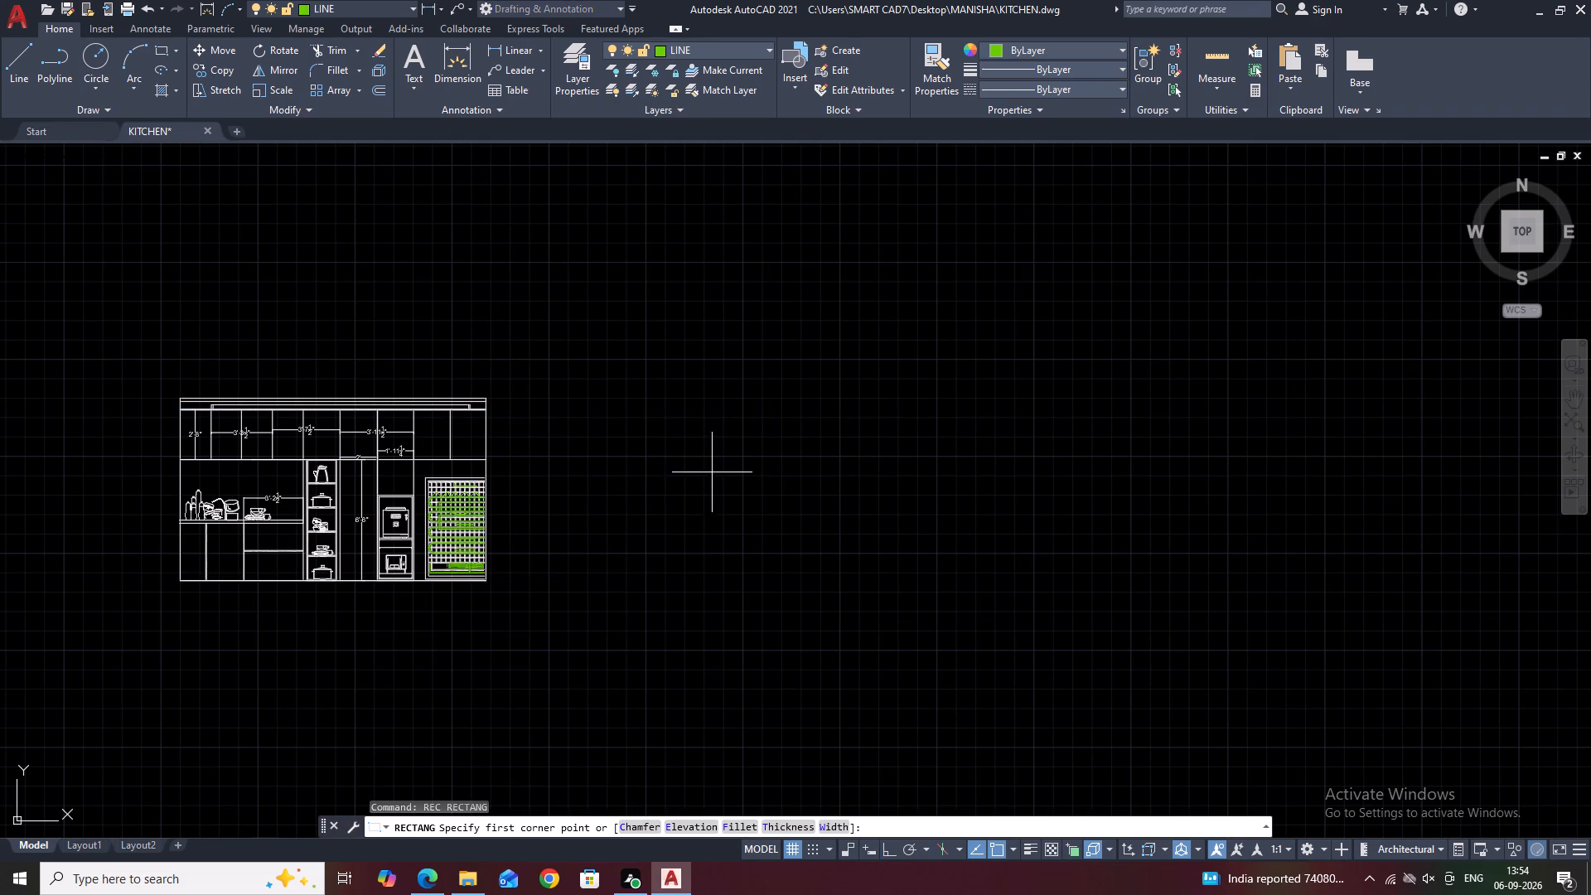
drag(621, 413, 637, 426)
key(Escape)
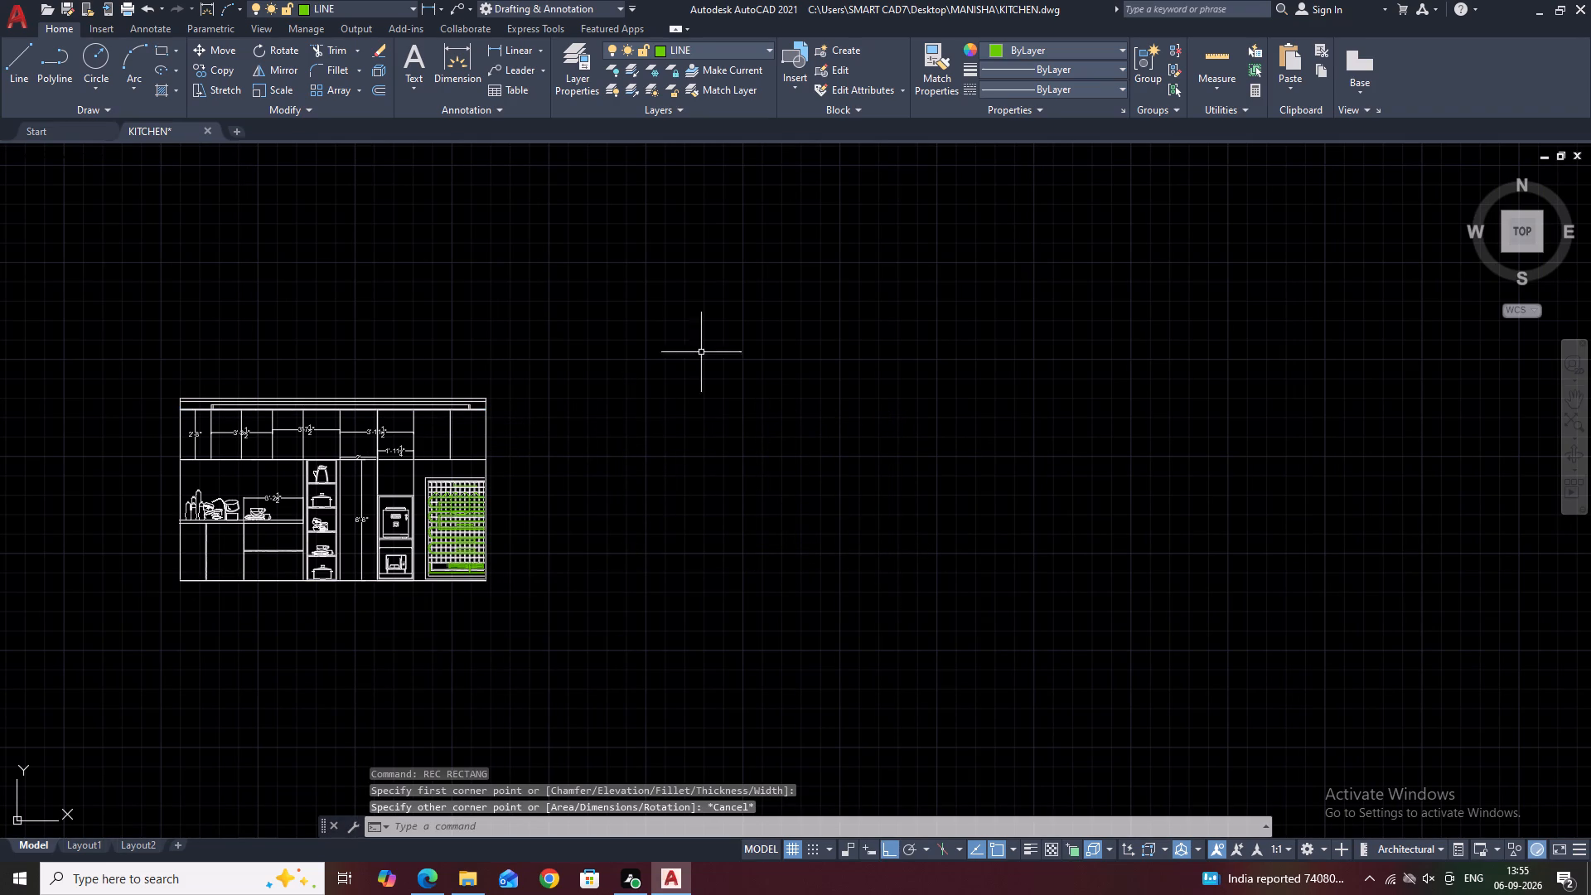
Draw a 16'5" by 10' rectangle on layer 0 in the empty space beside the kitchen elevation.
click(711, 53)
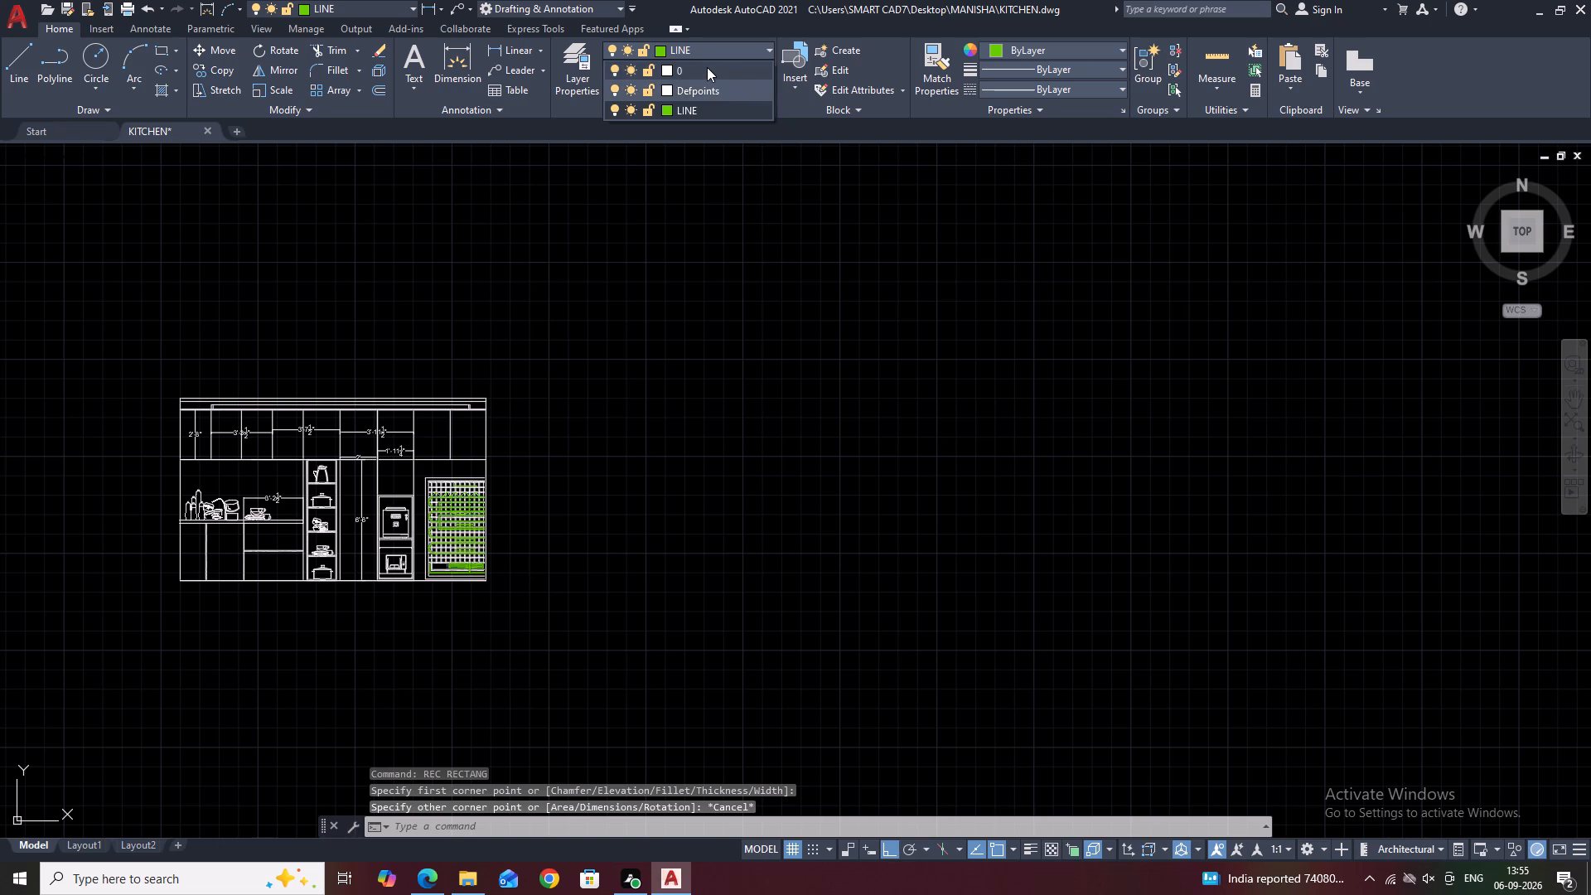
click(707, 67)
text(REC)
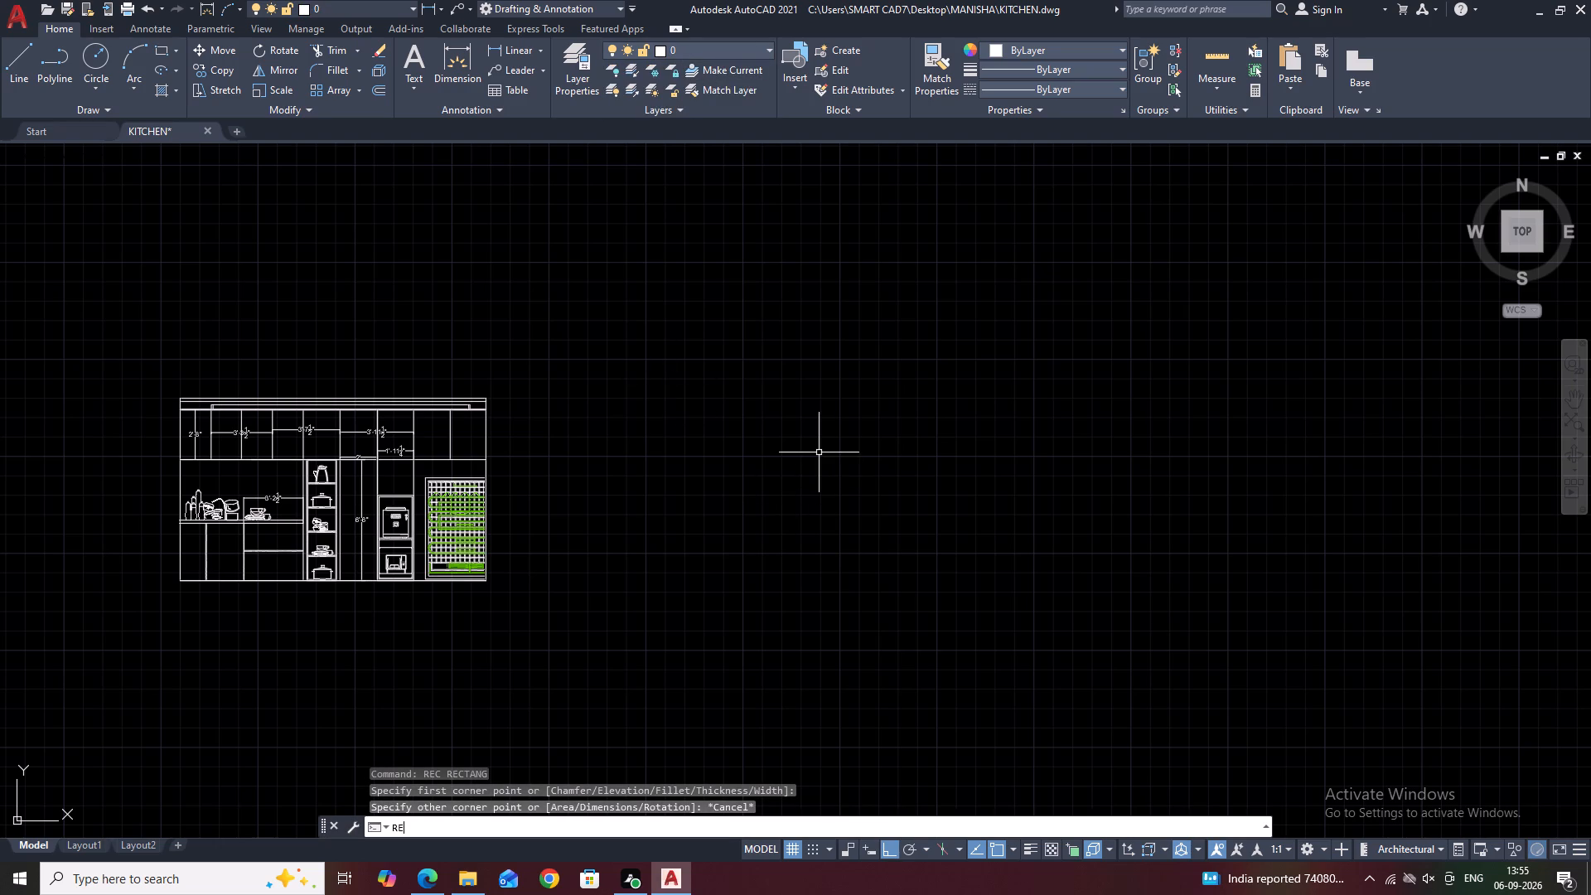
key(space)
drag(665, 374, 672, 389)
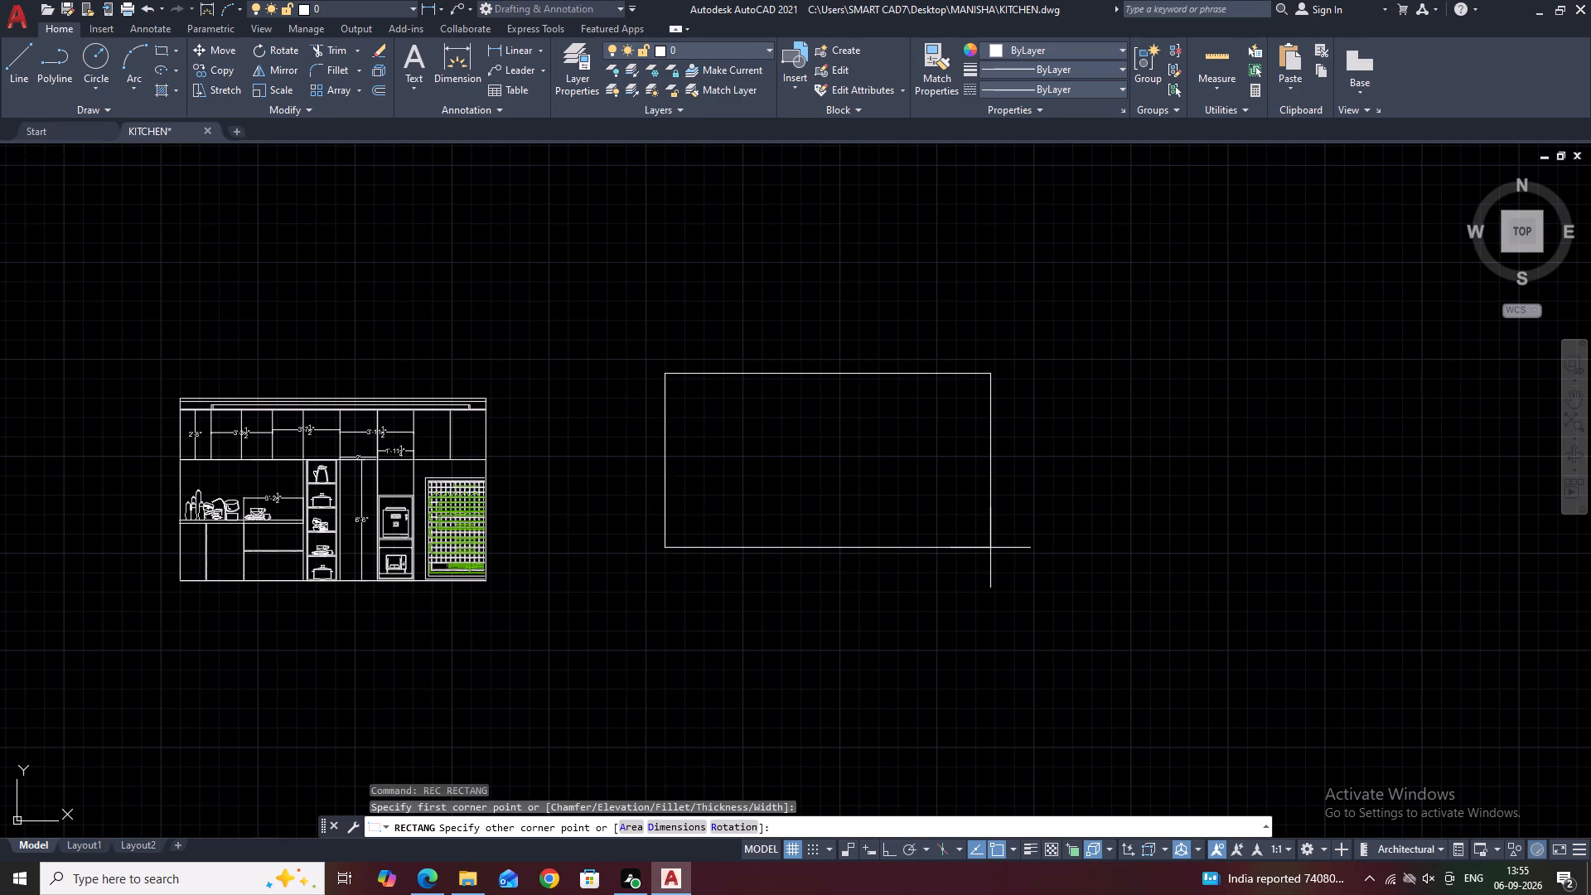
text(D)
key(space)
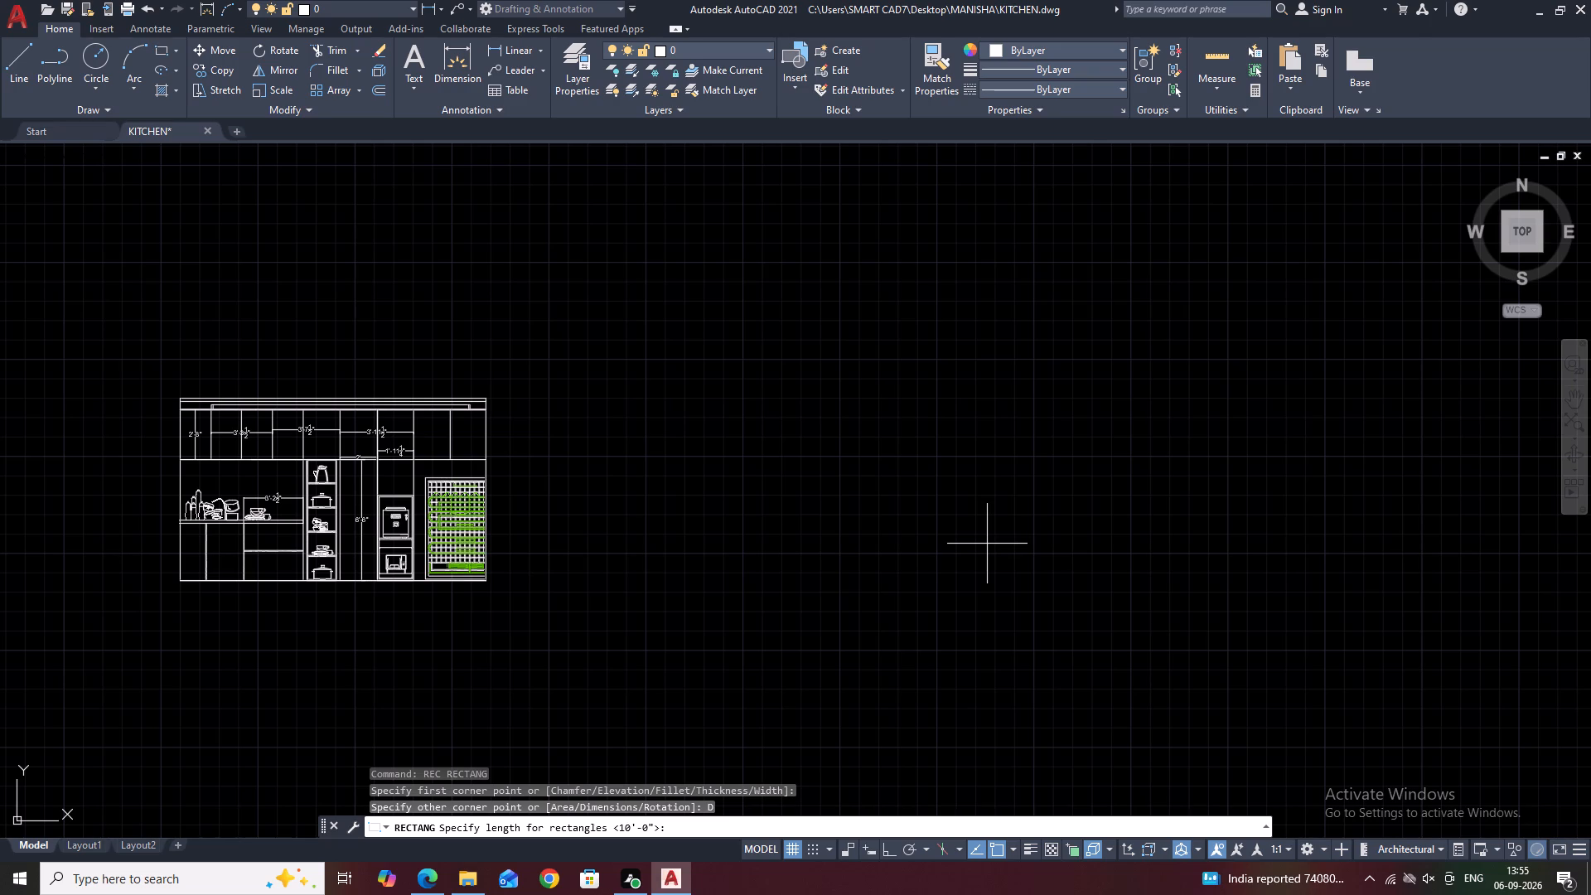
text(16')
key(5)
key(Return)
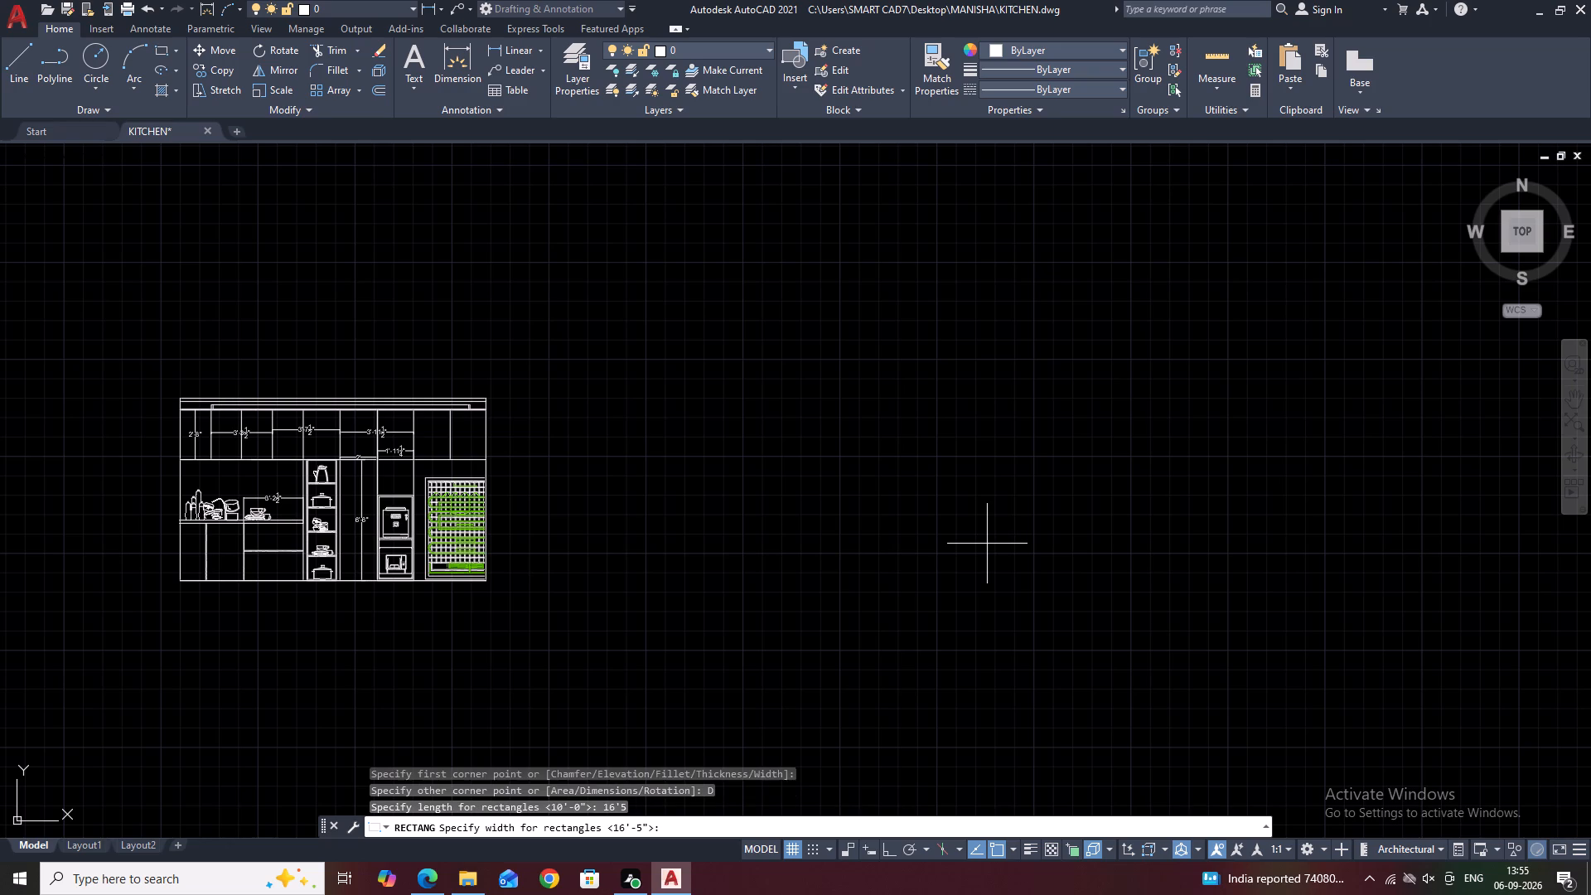
text(10')
key(Return)
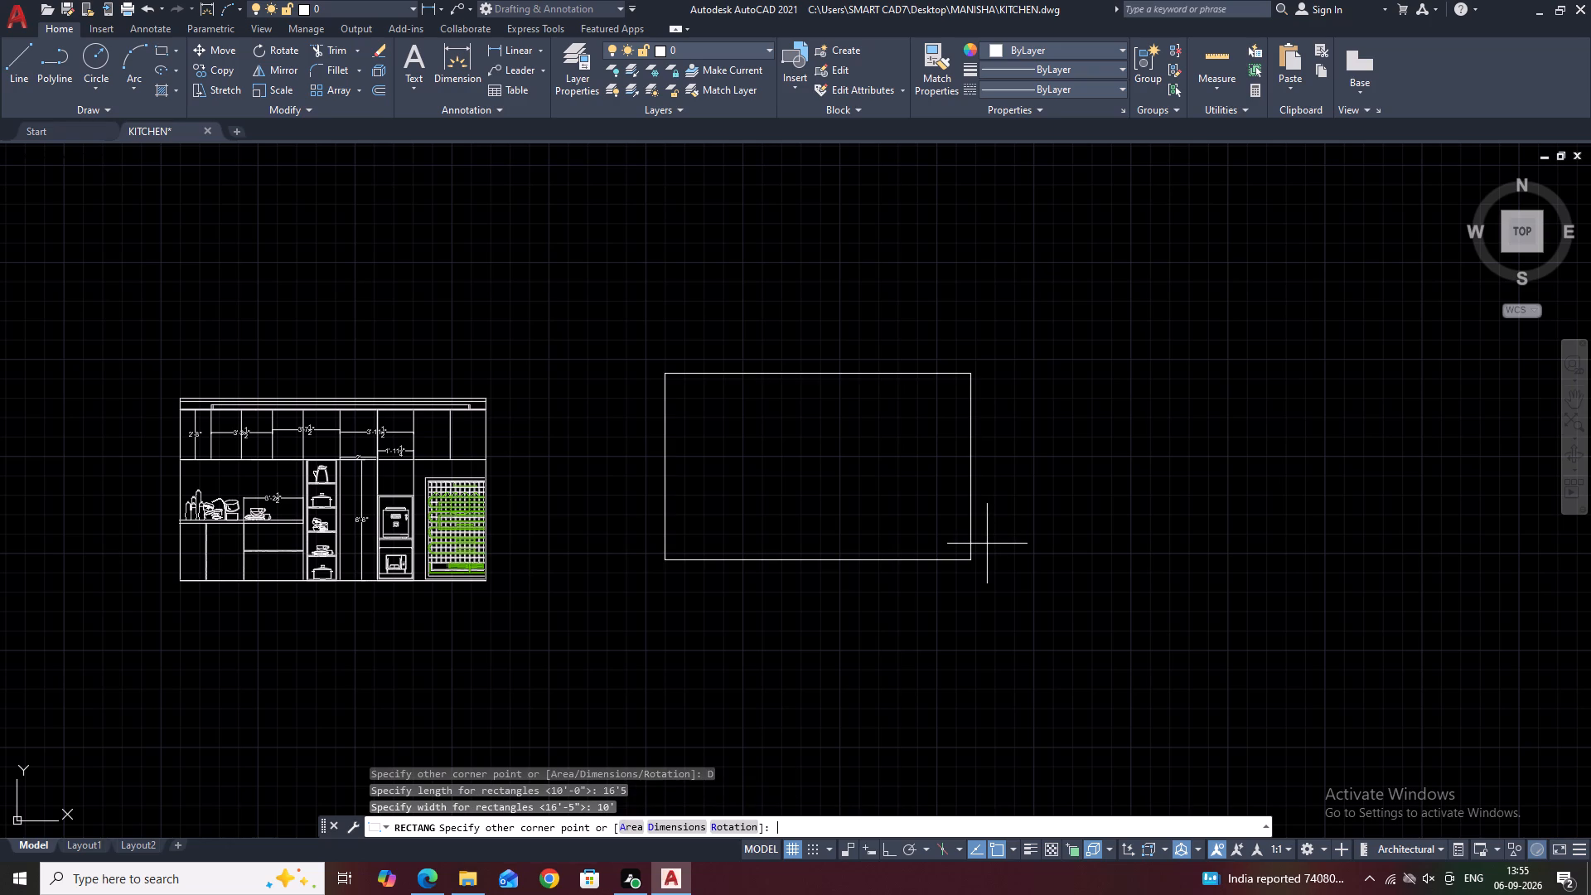
click(1014, 593)
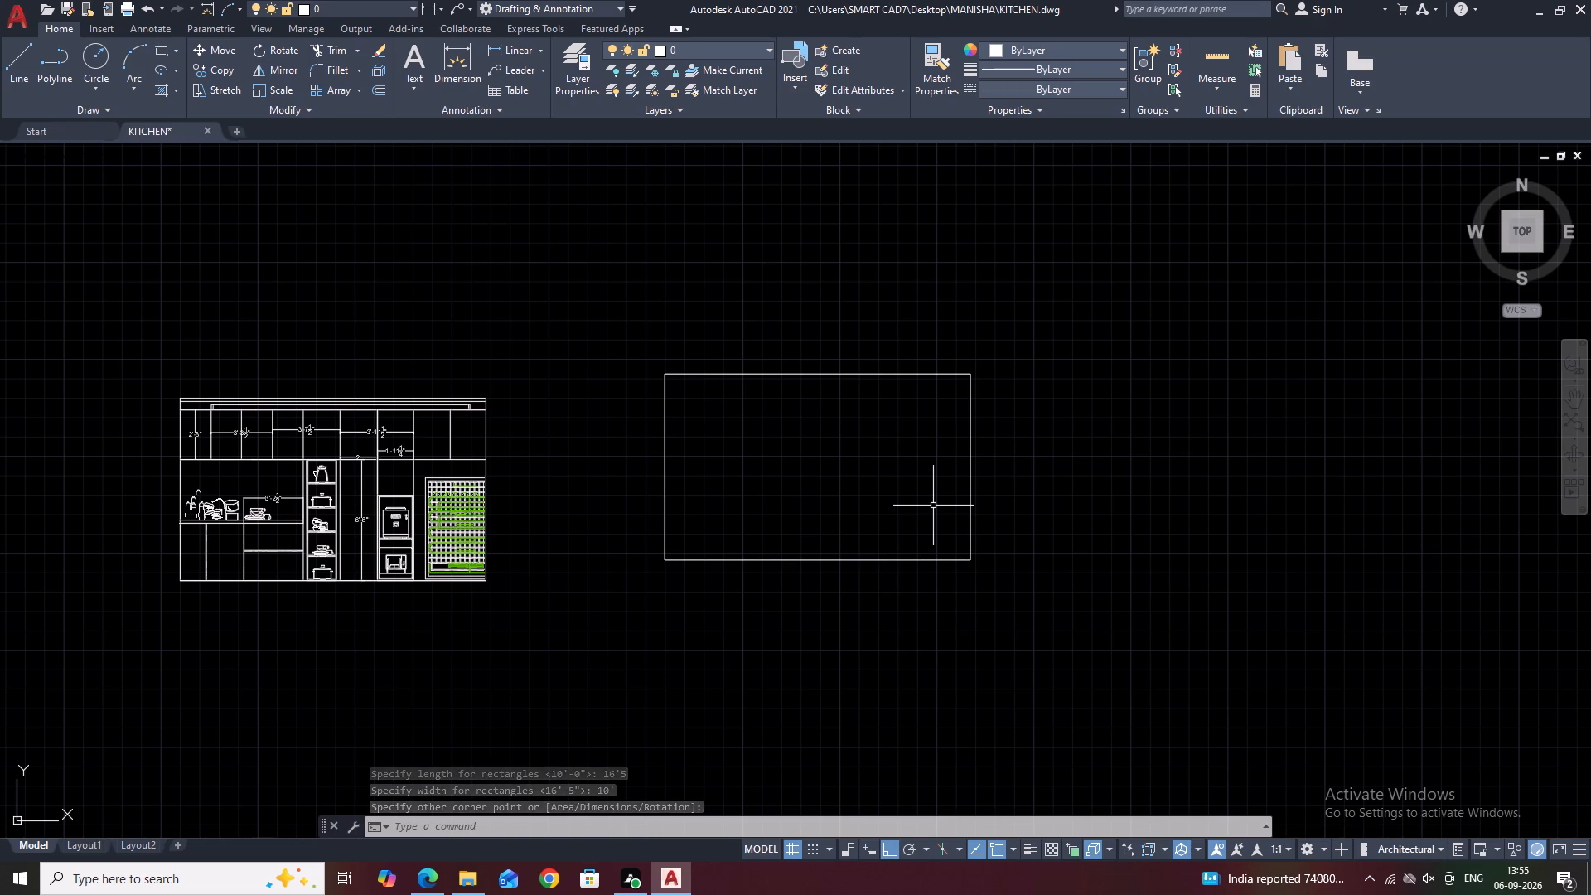
Trim the countertop line ends that project past the elevation's outer vertical line beside the bottles.
scroll(883, 507, down, 3)
scroll(734, 532, up, 3)
middle_drag(689, 577, 800, 637)
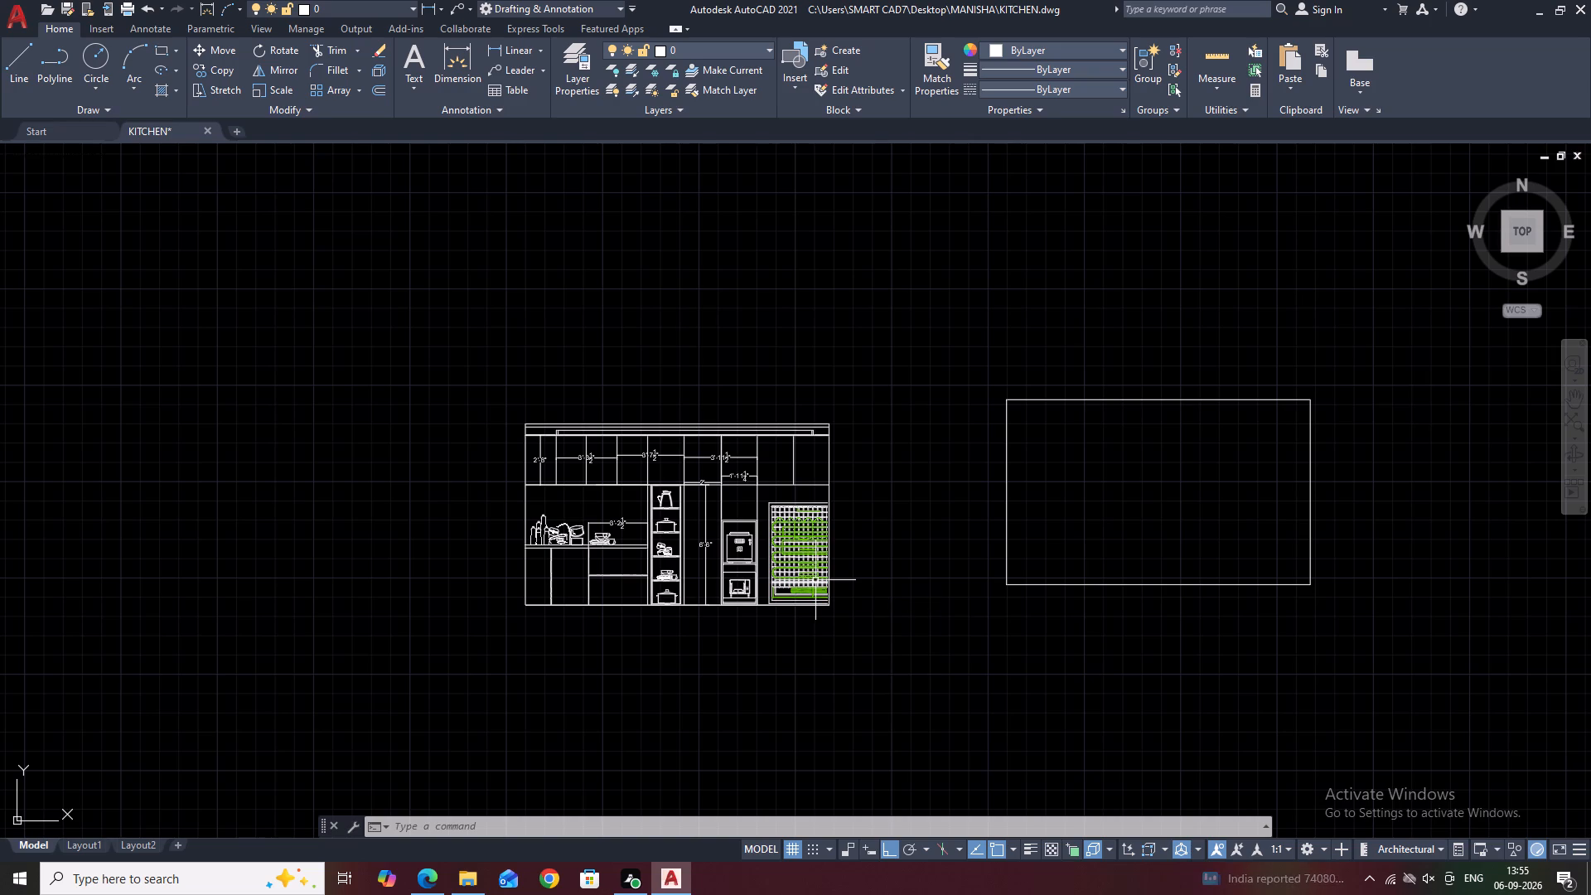
scroll(496, 585, up, 1)
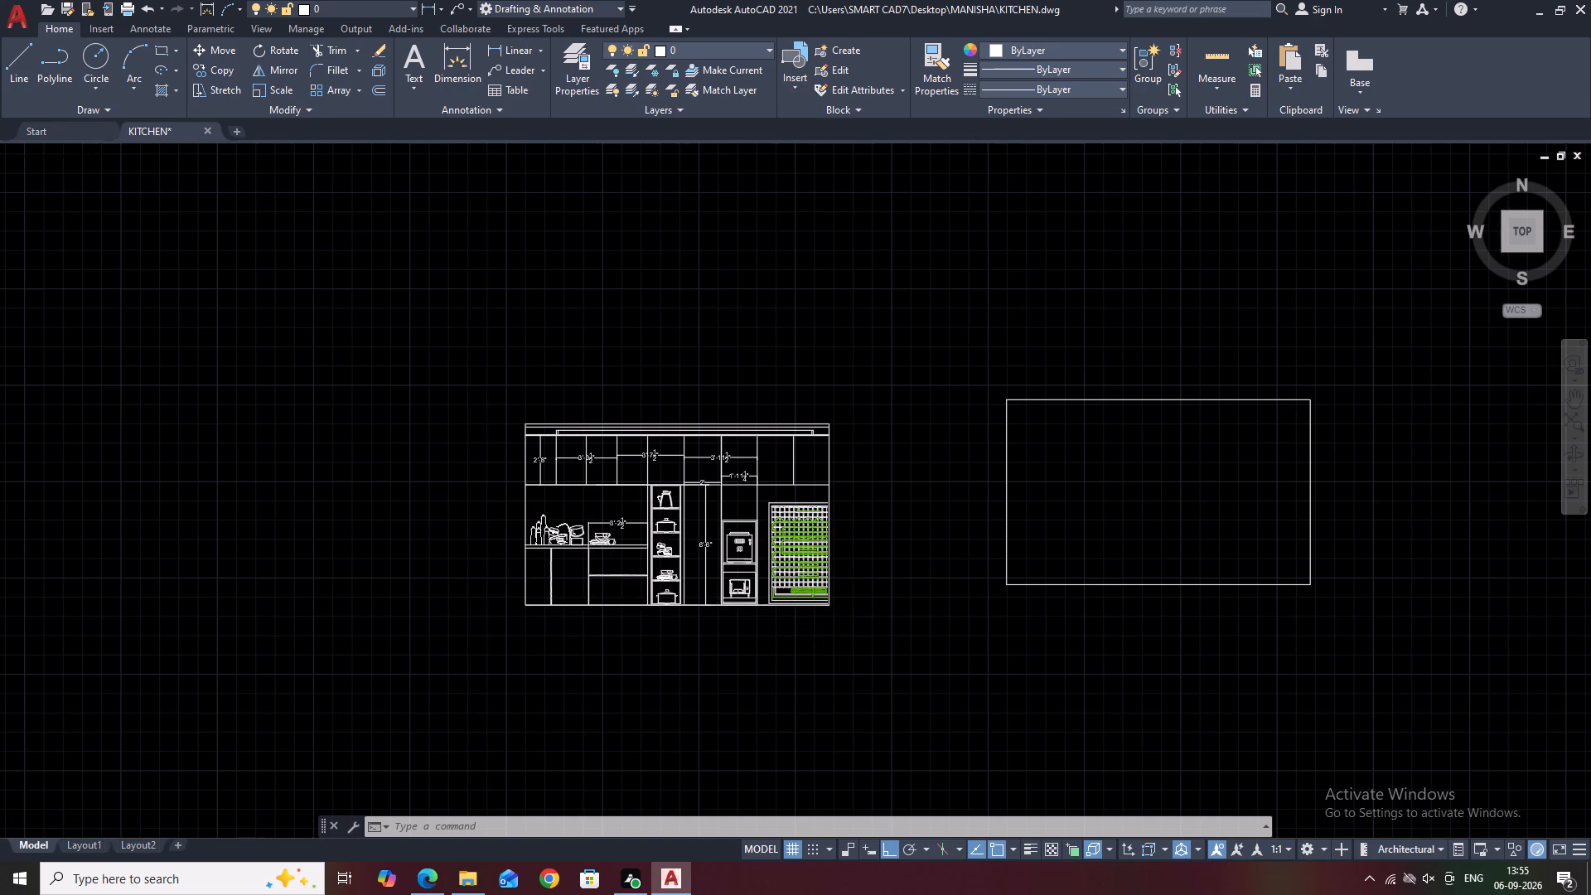
scroll(495, 585, up, 1)
middle_drag(661, 578, 744, 559)
scroll(723, 566, up, 1)
middle_drag(608, 416, 626, 467)
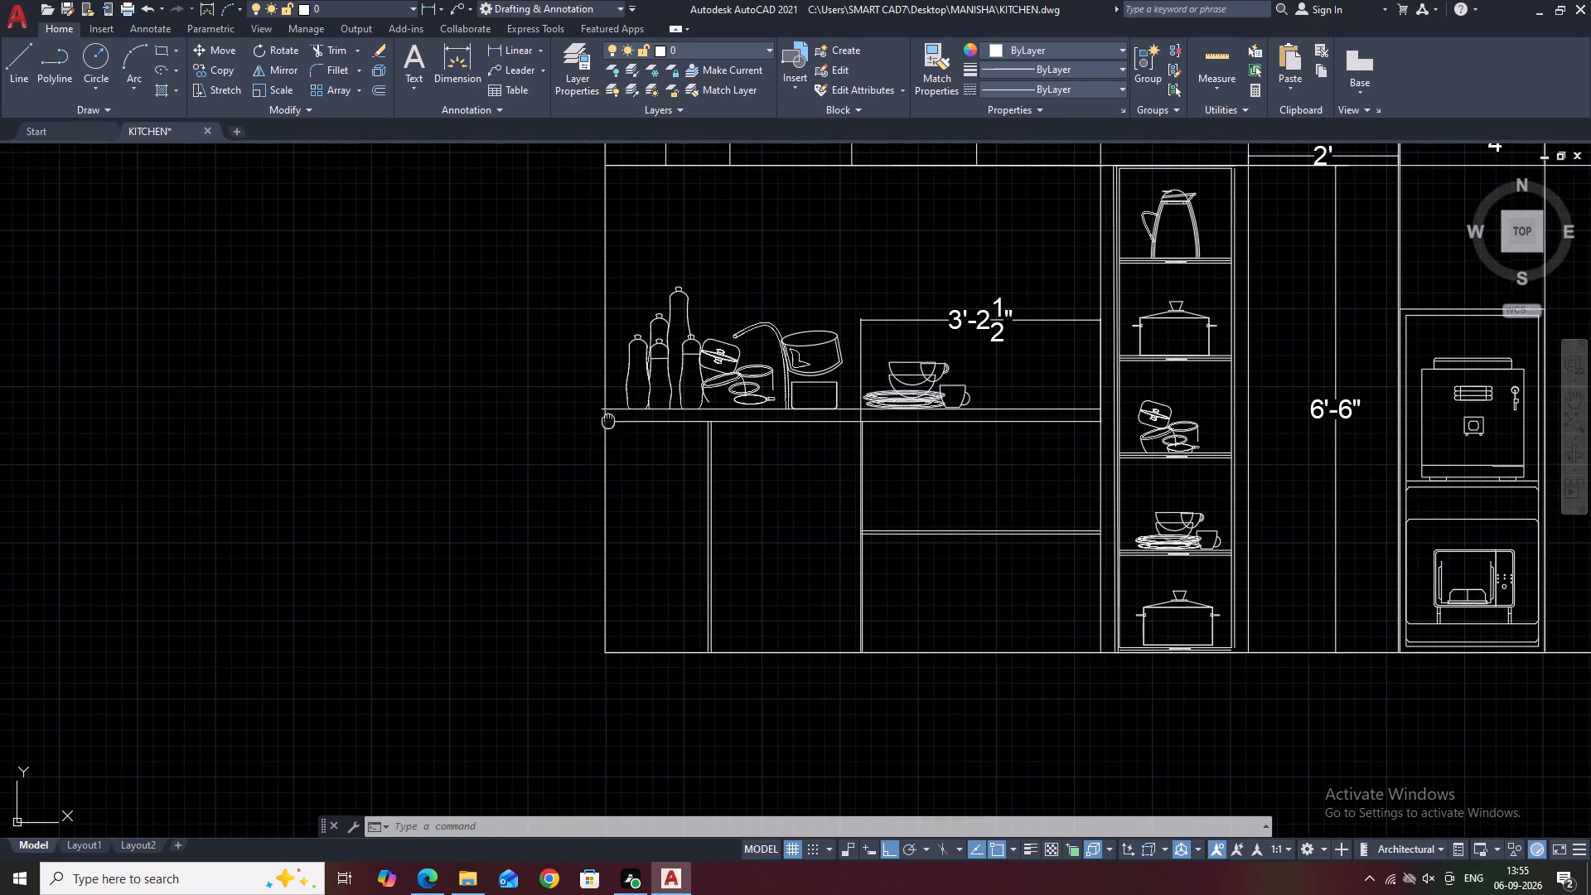
middle_drag(626, 467, 646, 542)
text(TR)
key(space)
scroll(659, 558, up, 3)
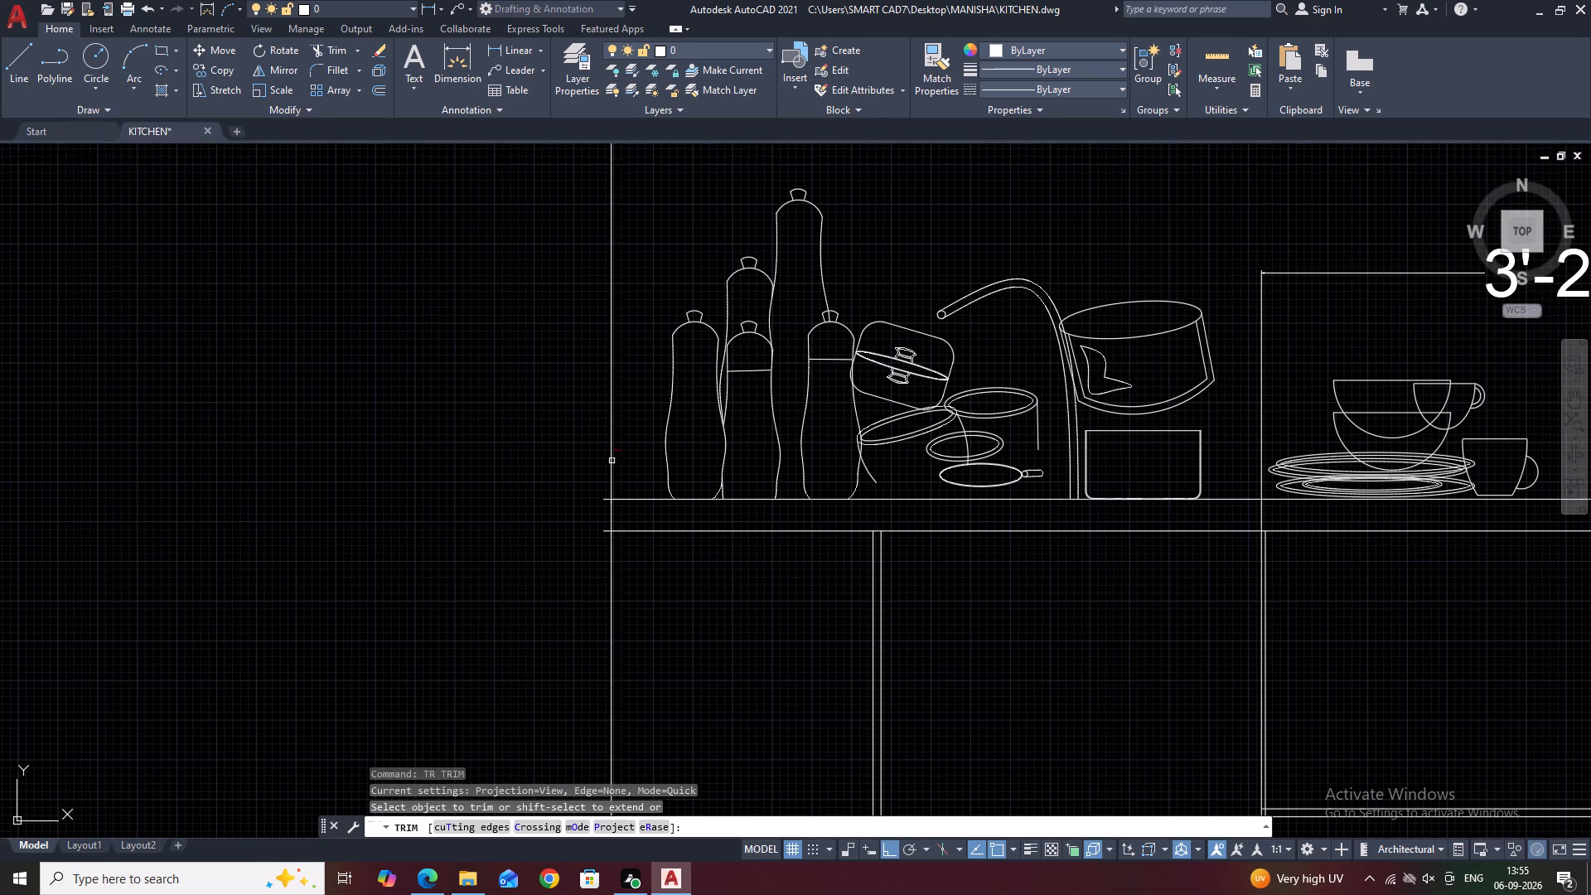
click(603, 471)
click(609, 553)
scroll(615, 476, down, 4)
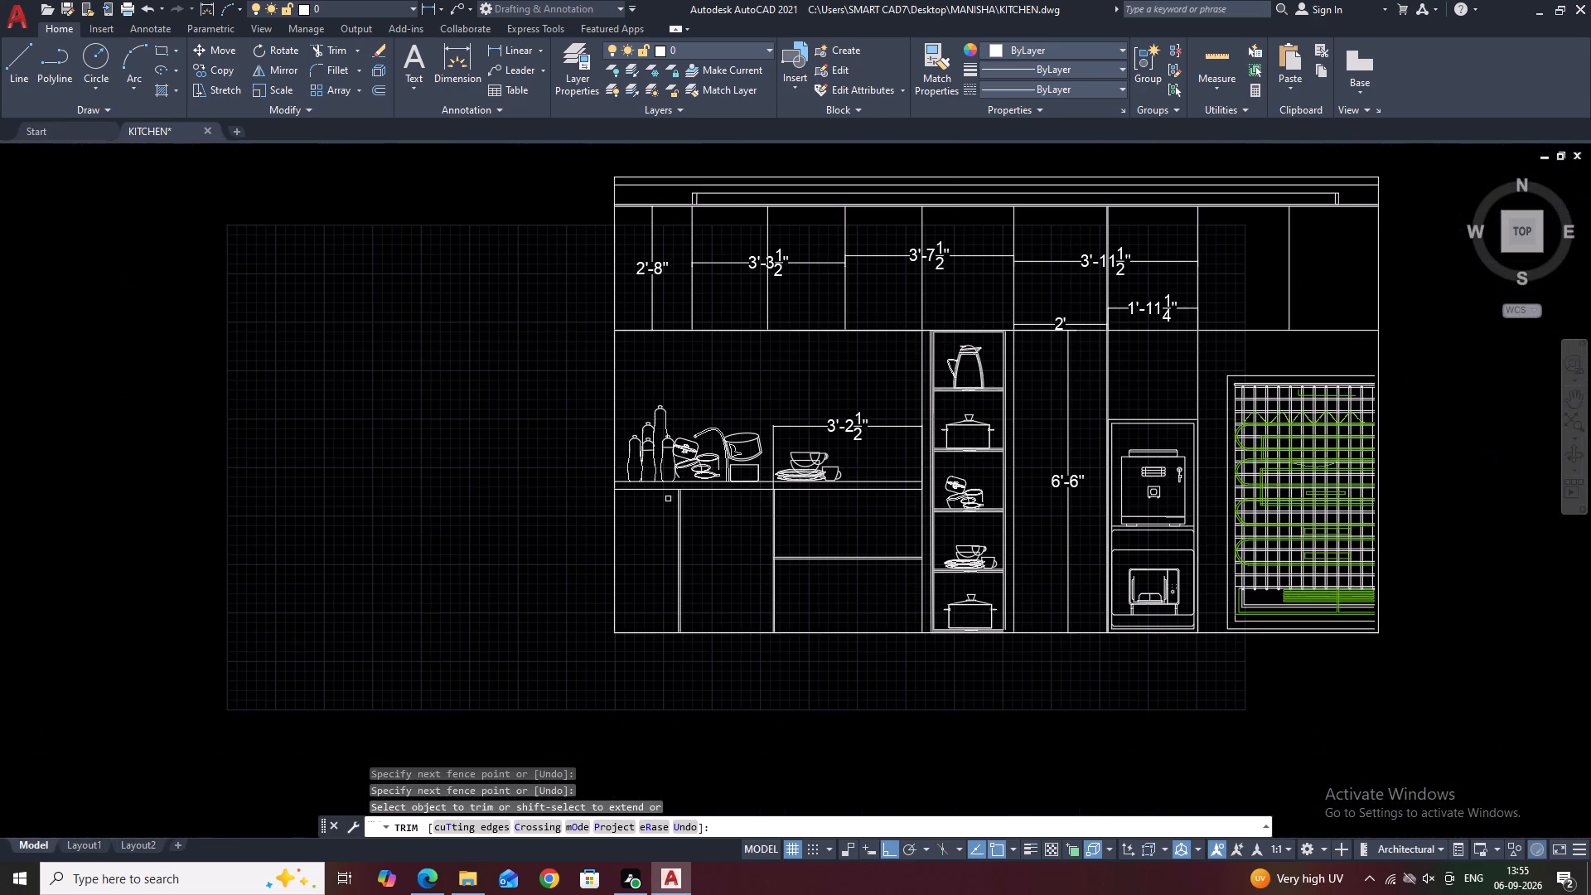
key(Escape)
Offset the kitchen elevation's bottom line 4" downward.
middle_drag(1115, 722, 1041, 586)
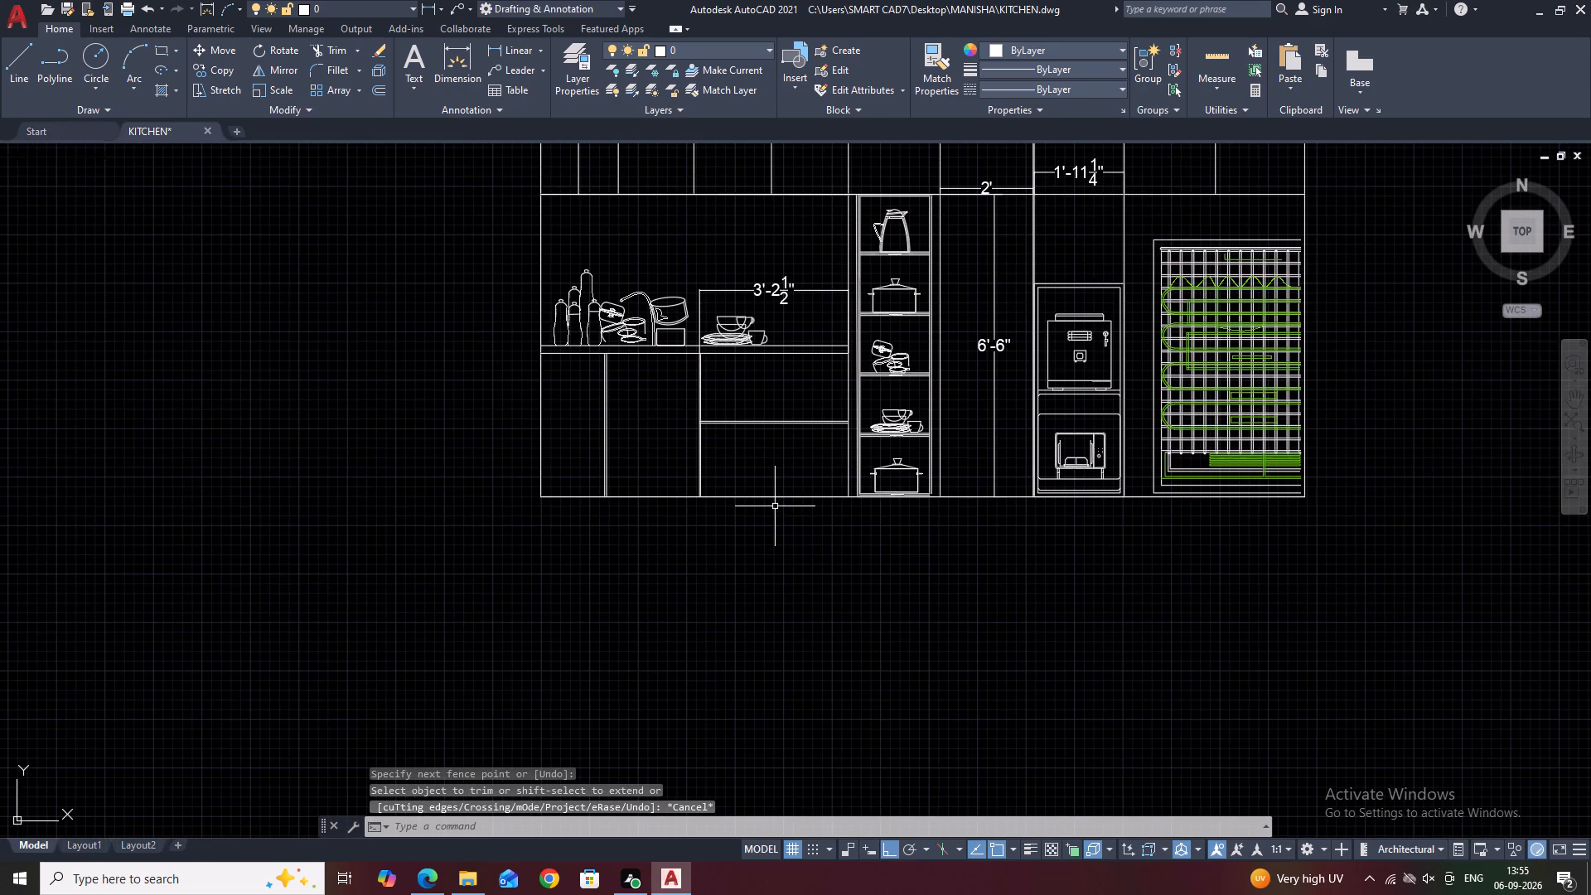
click(778, 503)
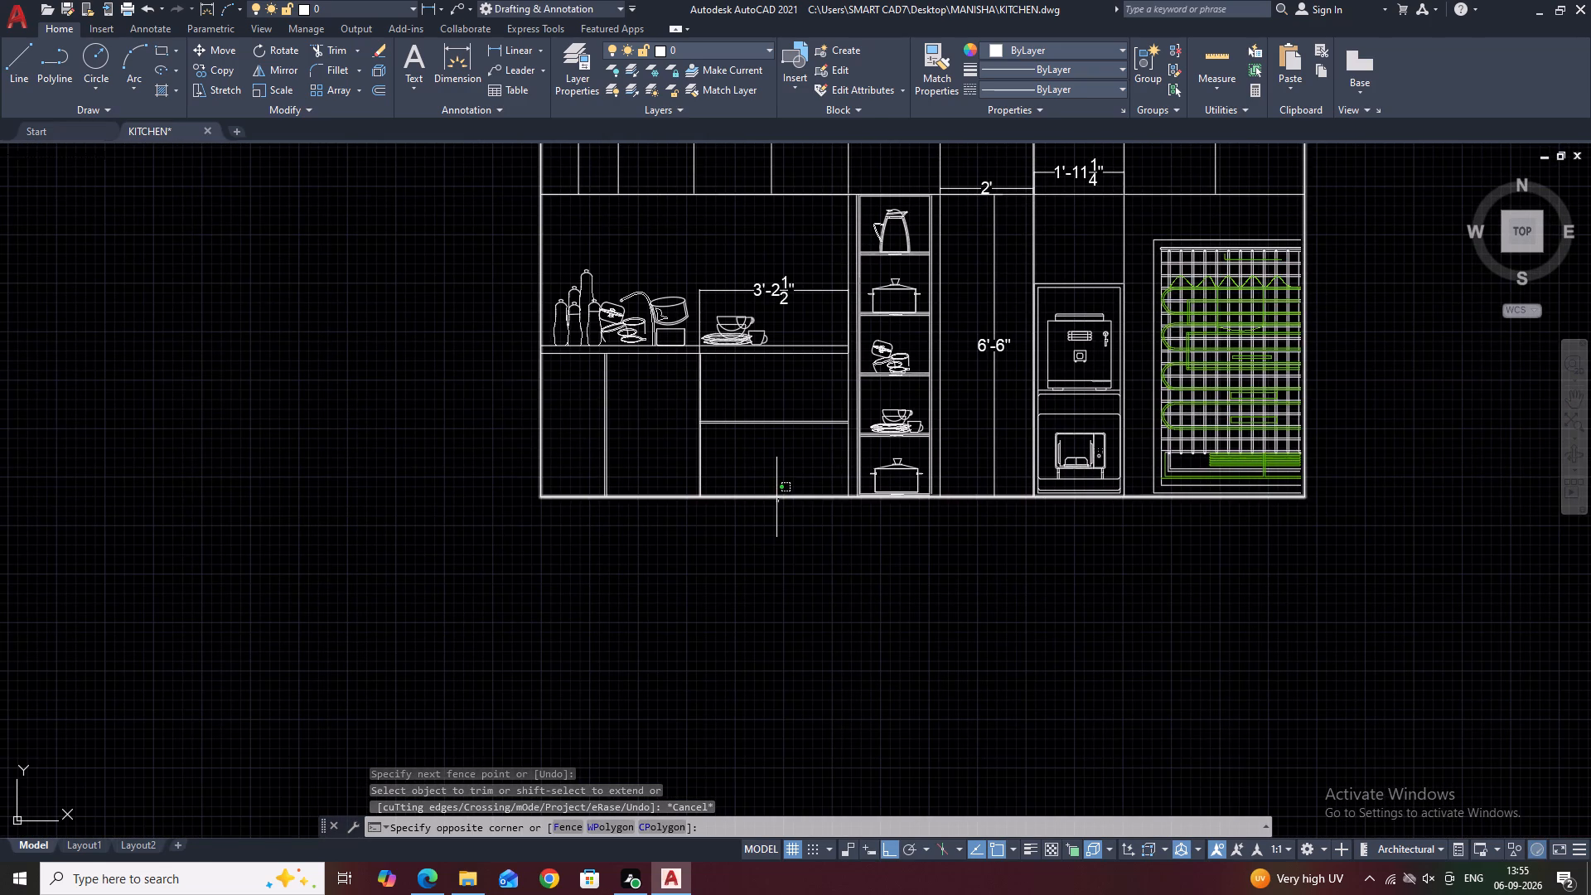
click(776, 497)
key(Escape)
click(766, 497)
middle_drag(770, 500, 774, 502)
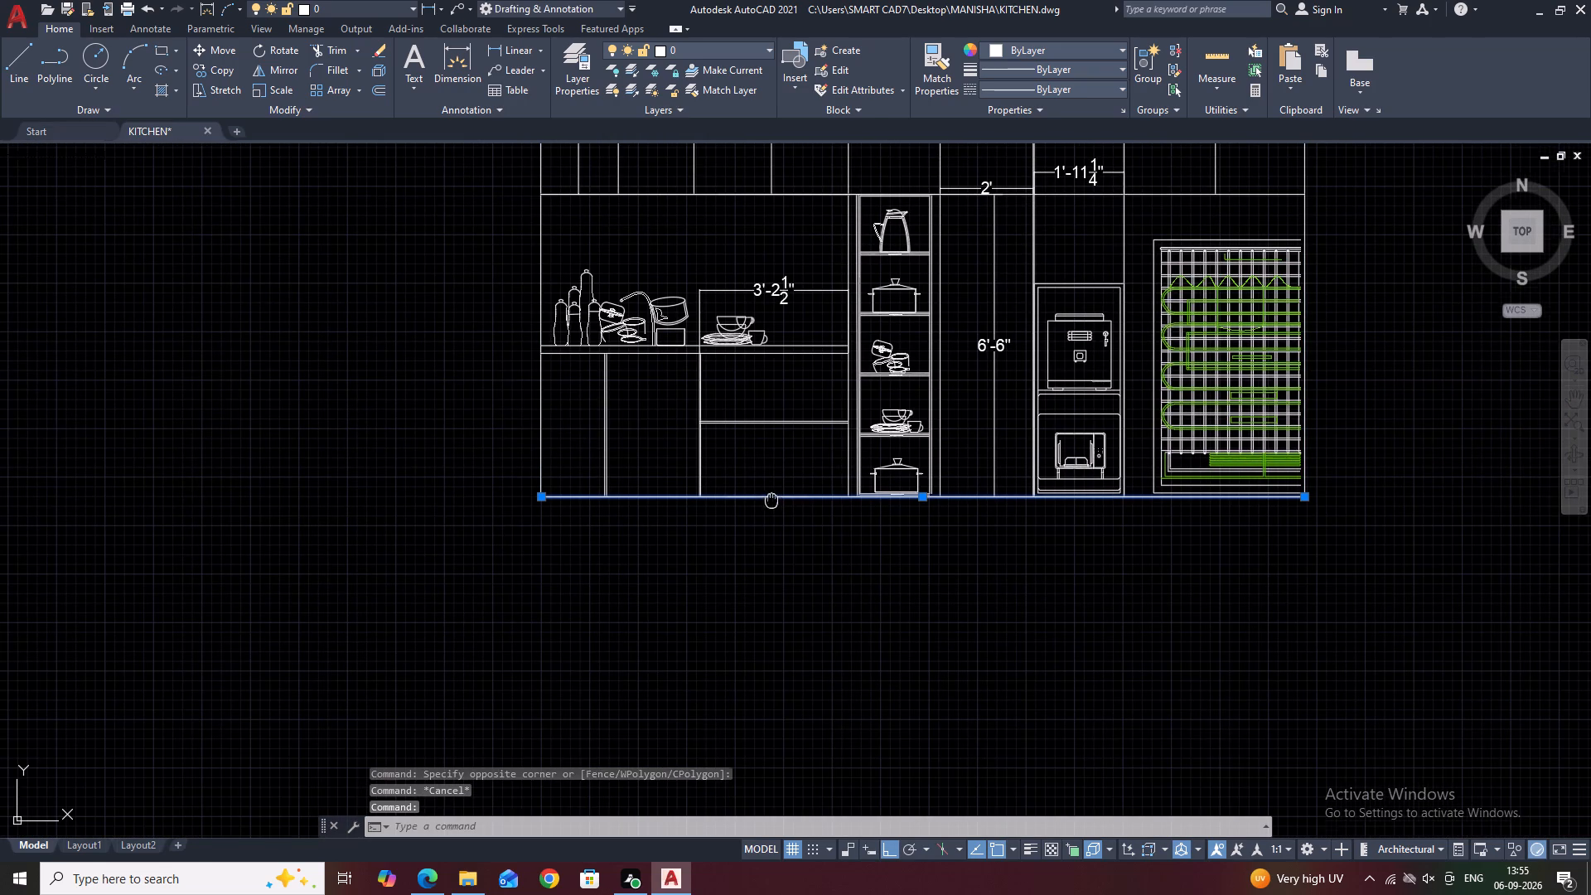
middle_drag(774, 502, 800, 614)
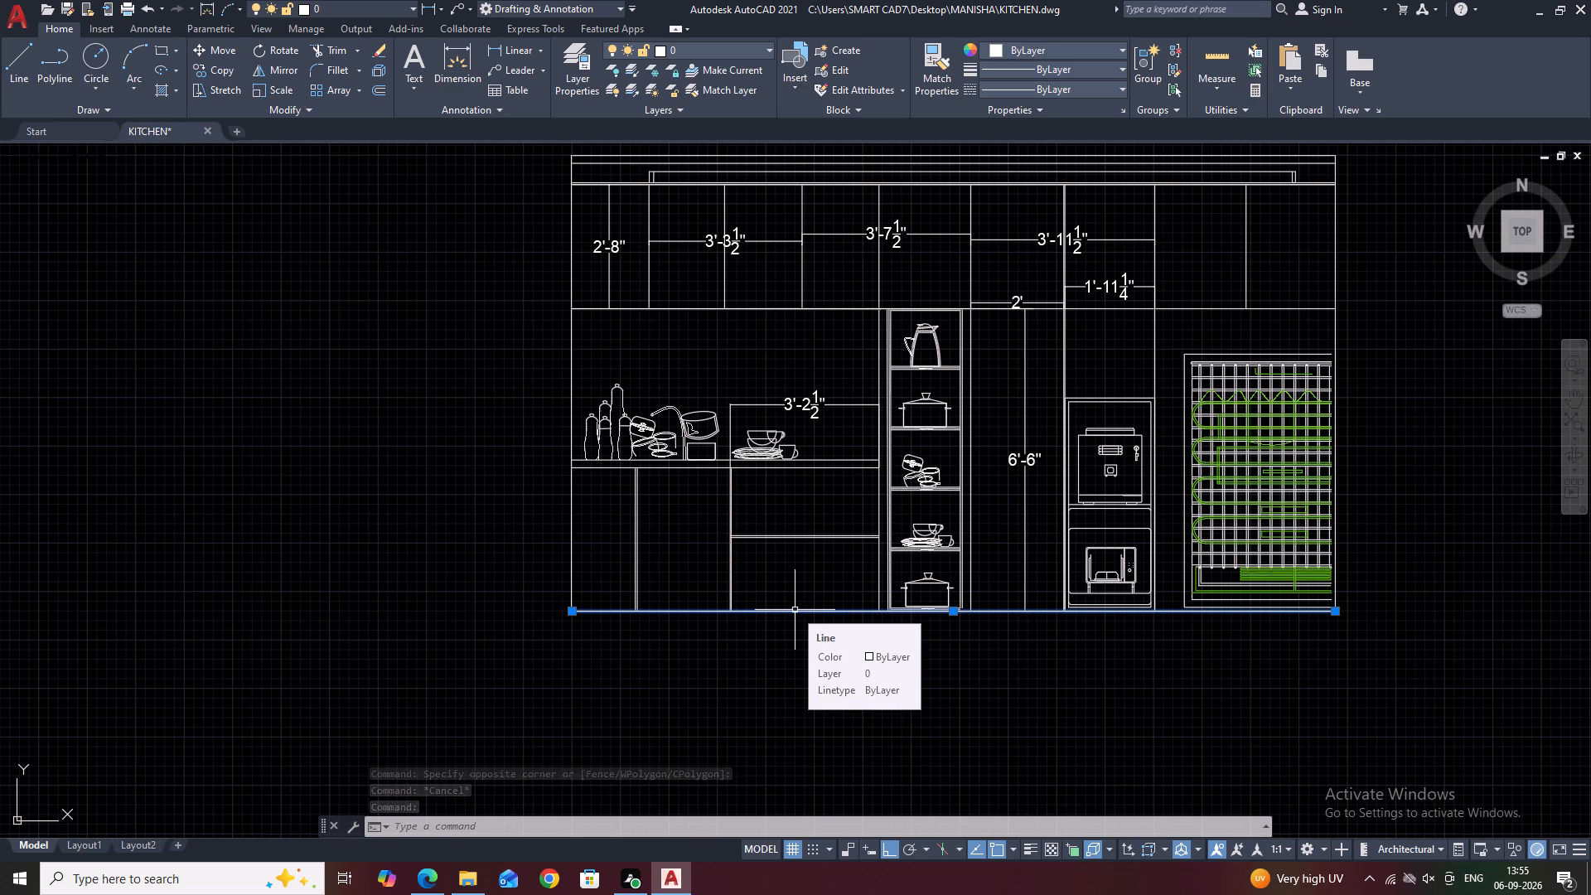
text(O)
key(space)
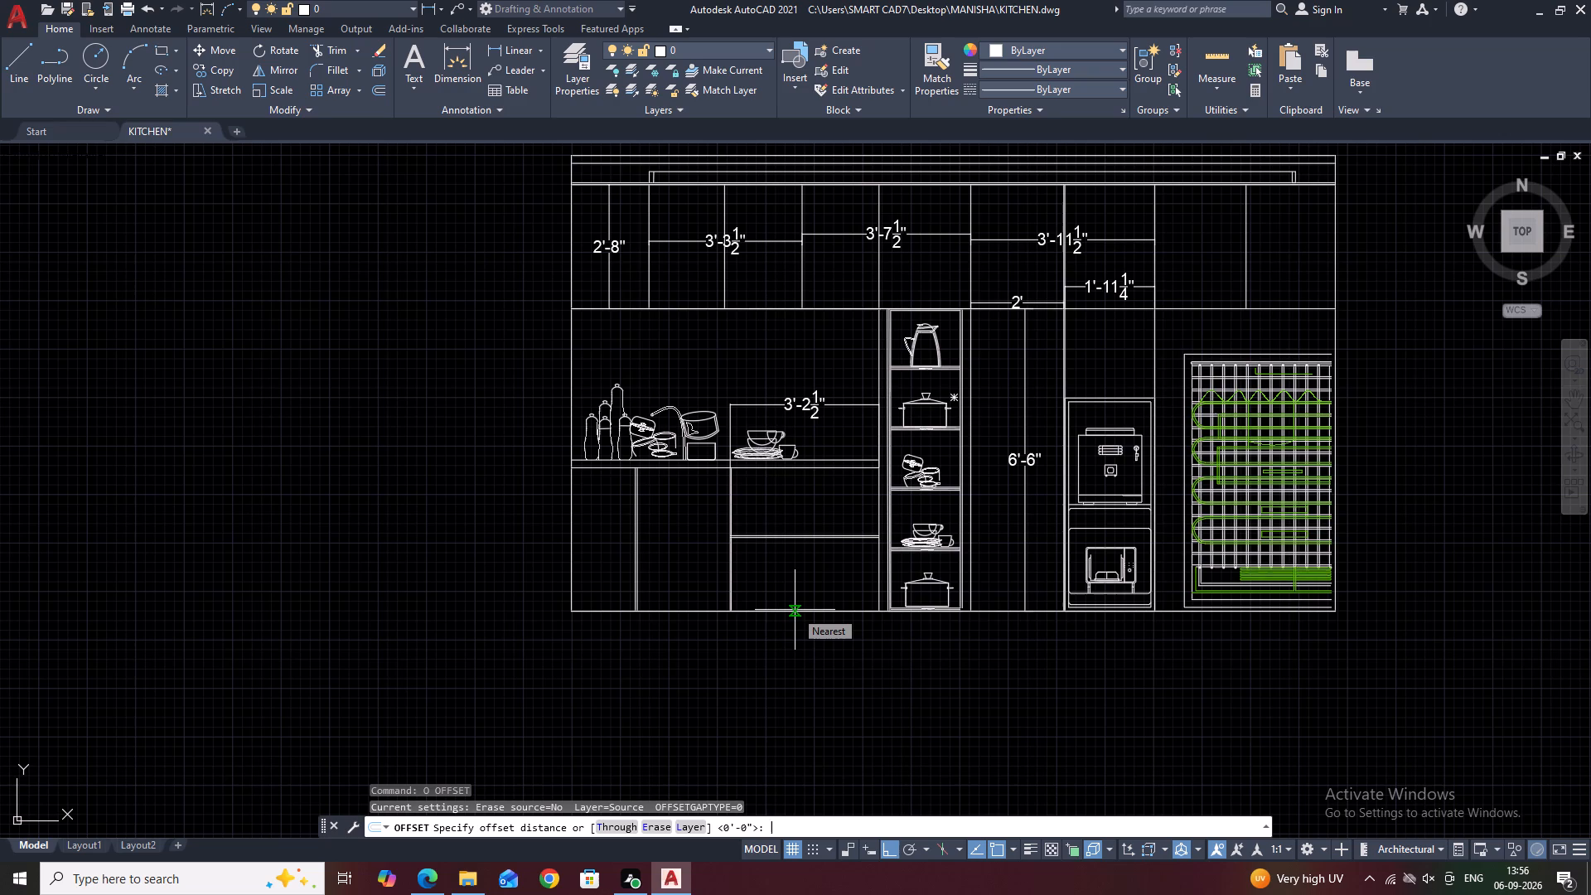
key(4)
key(Return)
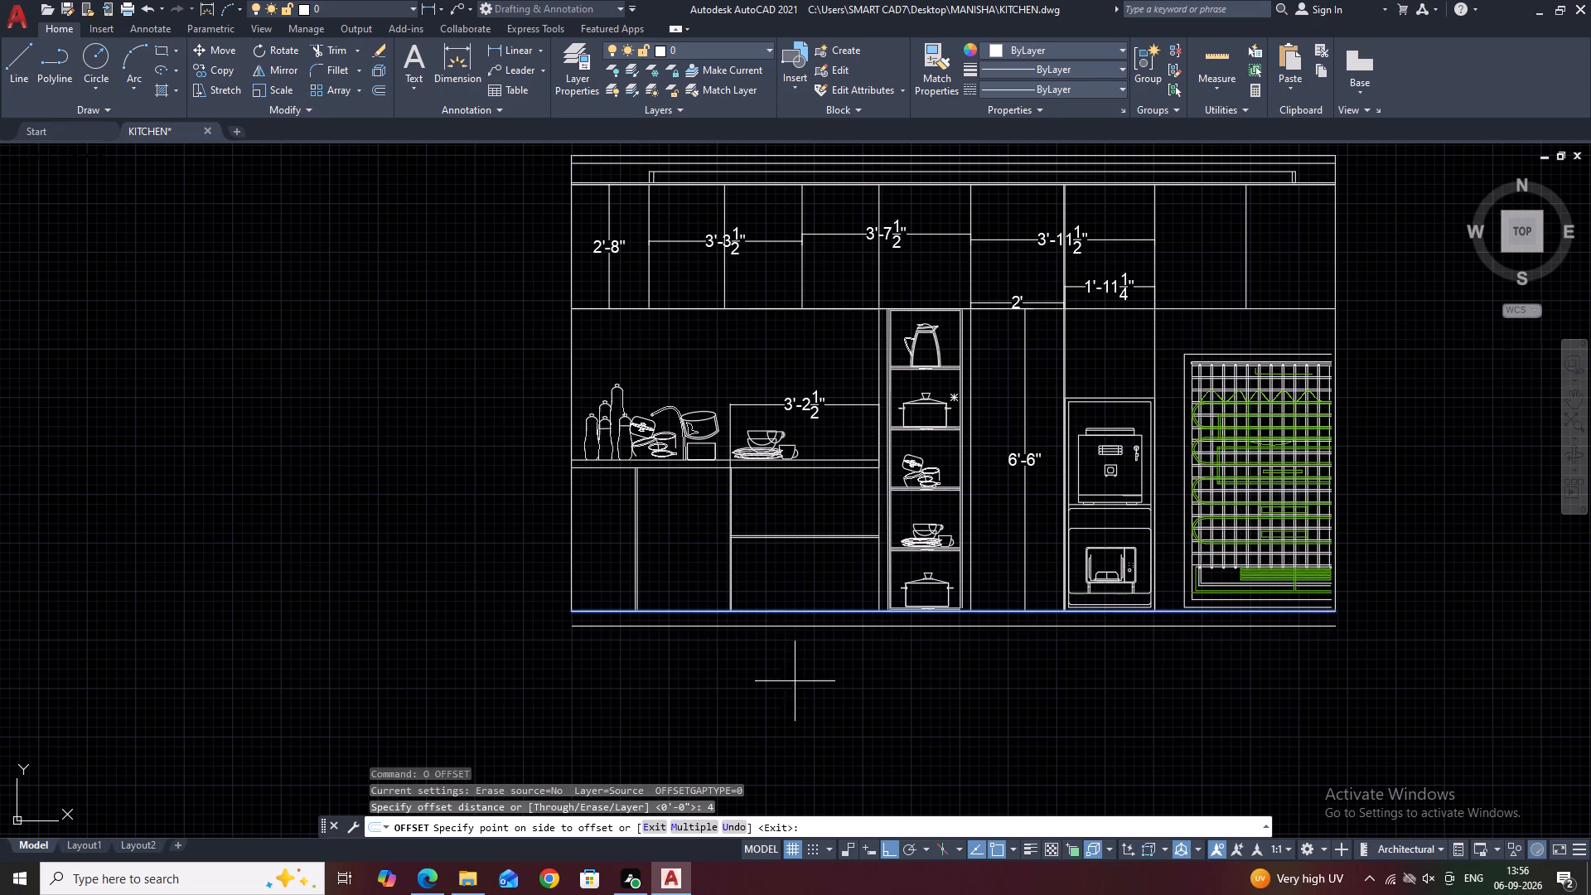
click(795, 689)
key(Escape)
Offset the lowest line beneath the base cabinets 1" downward.
middle_drag(962, 678, 968, 562)
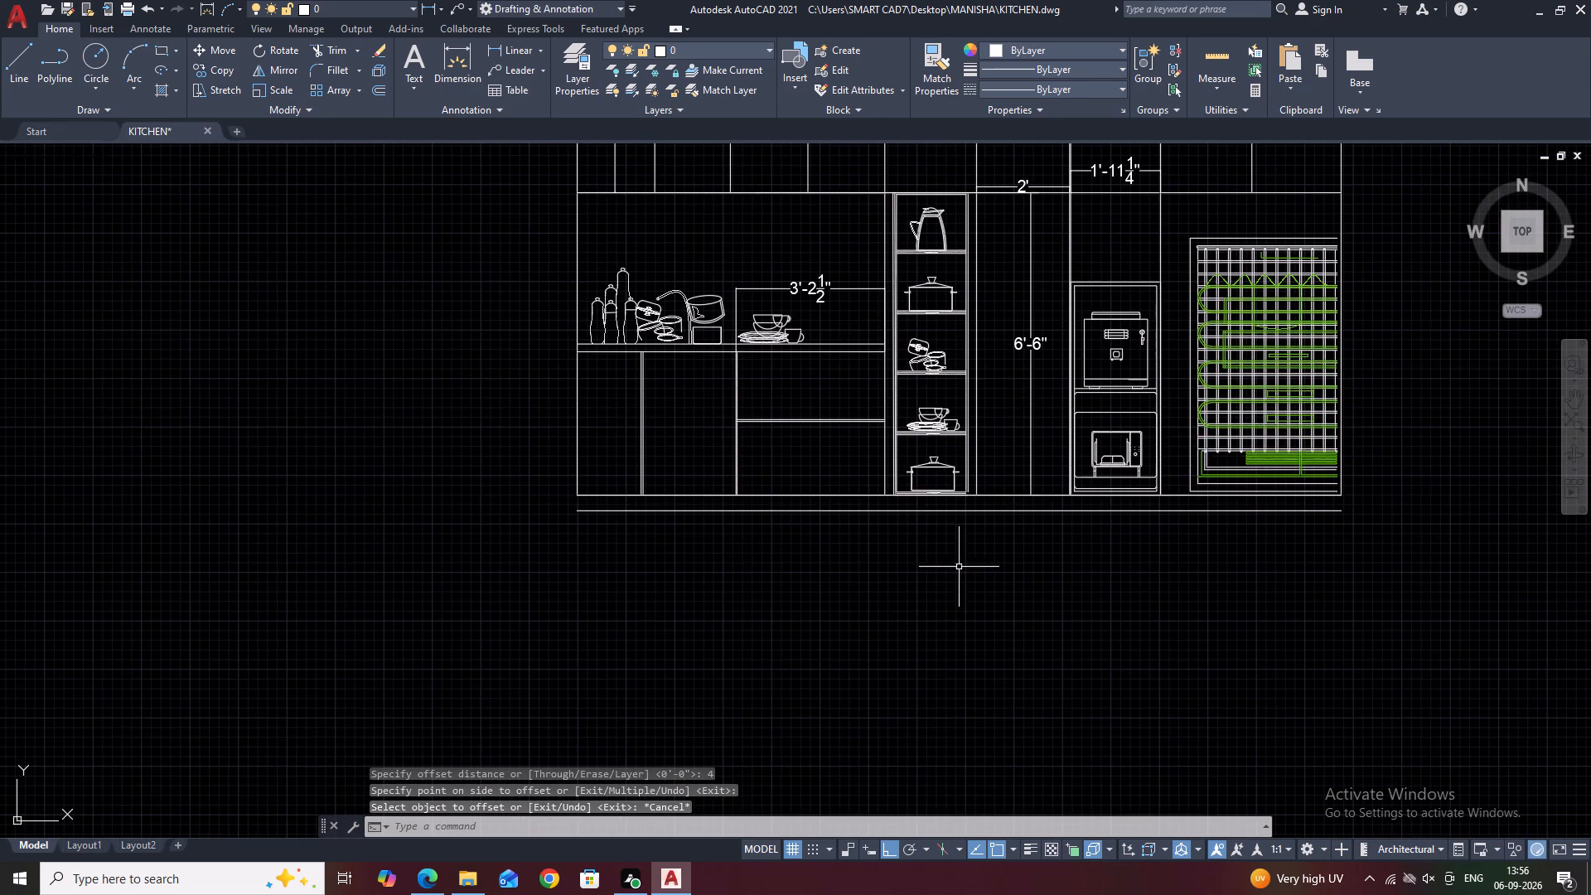
click(782, 510)
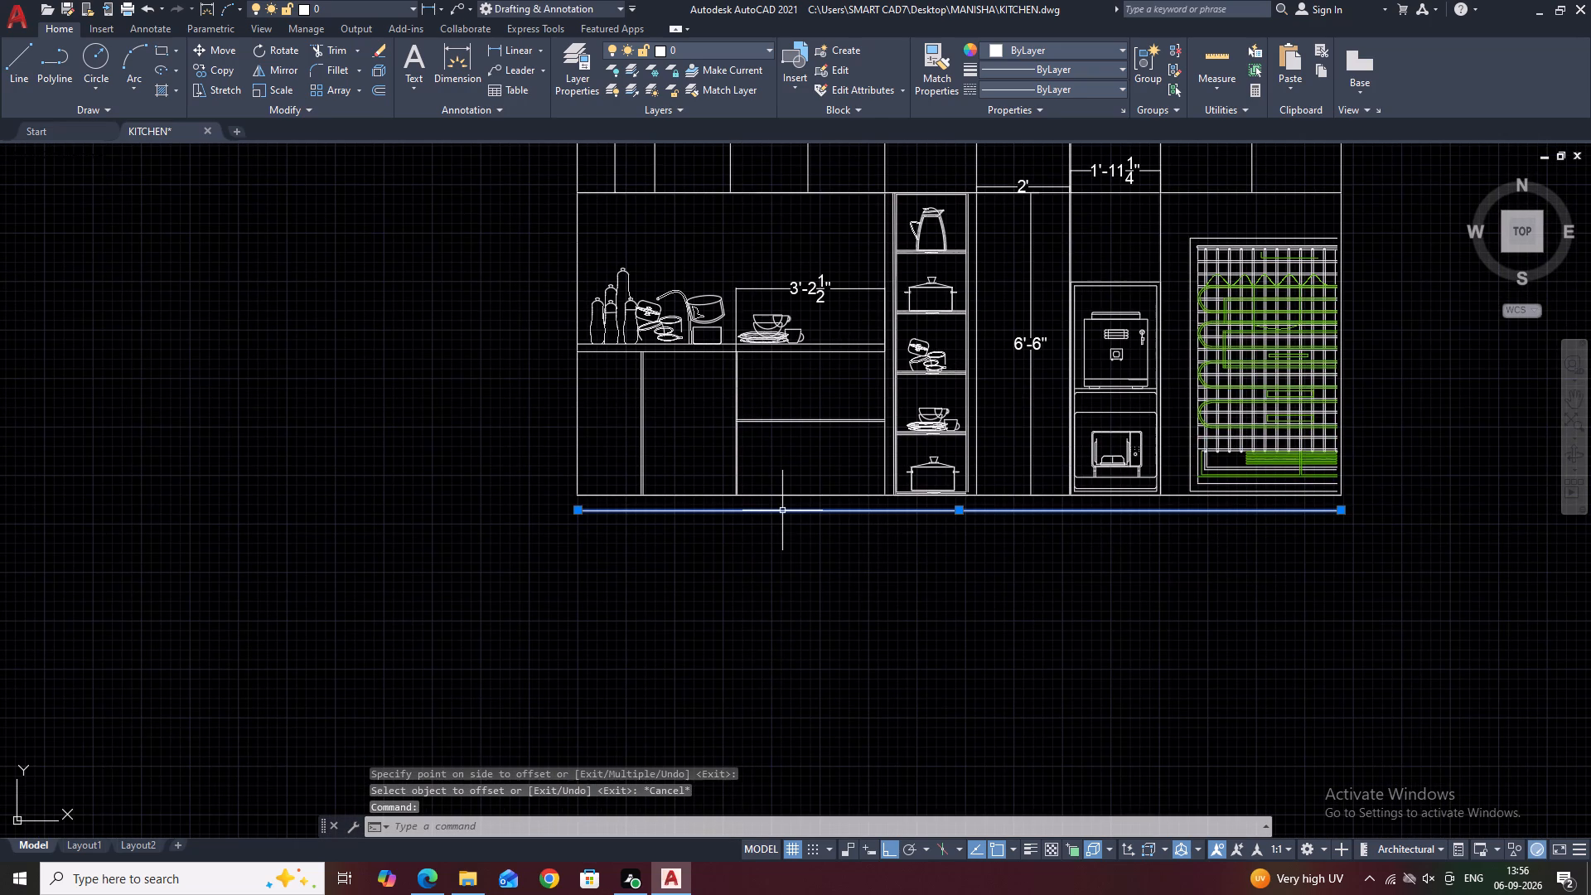
text(O)
key(space)
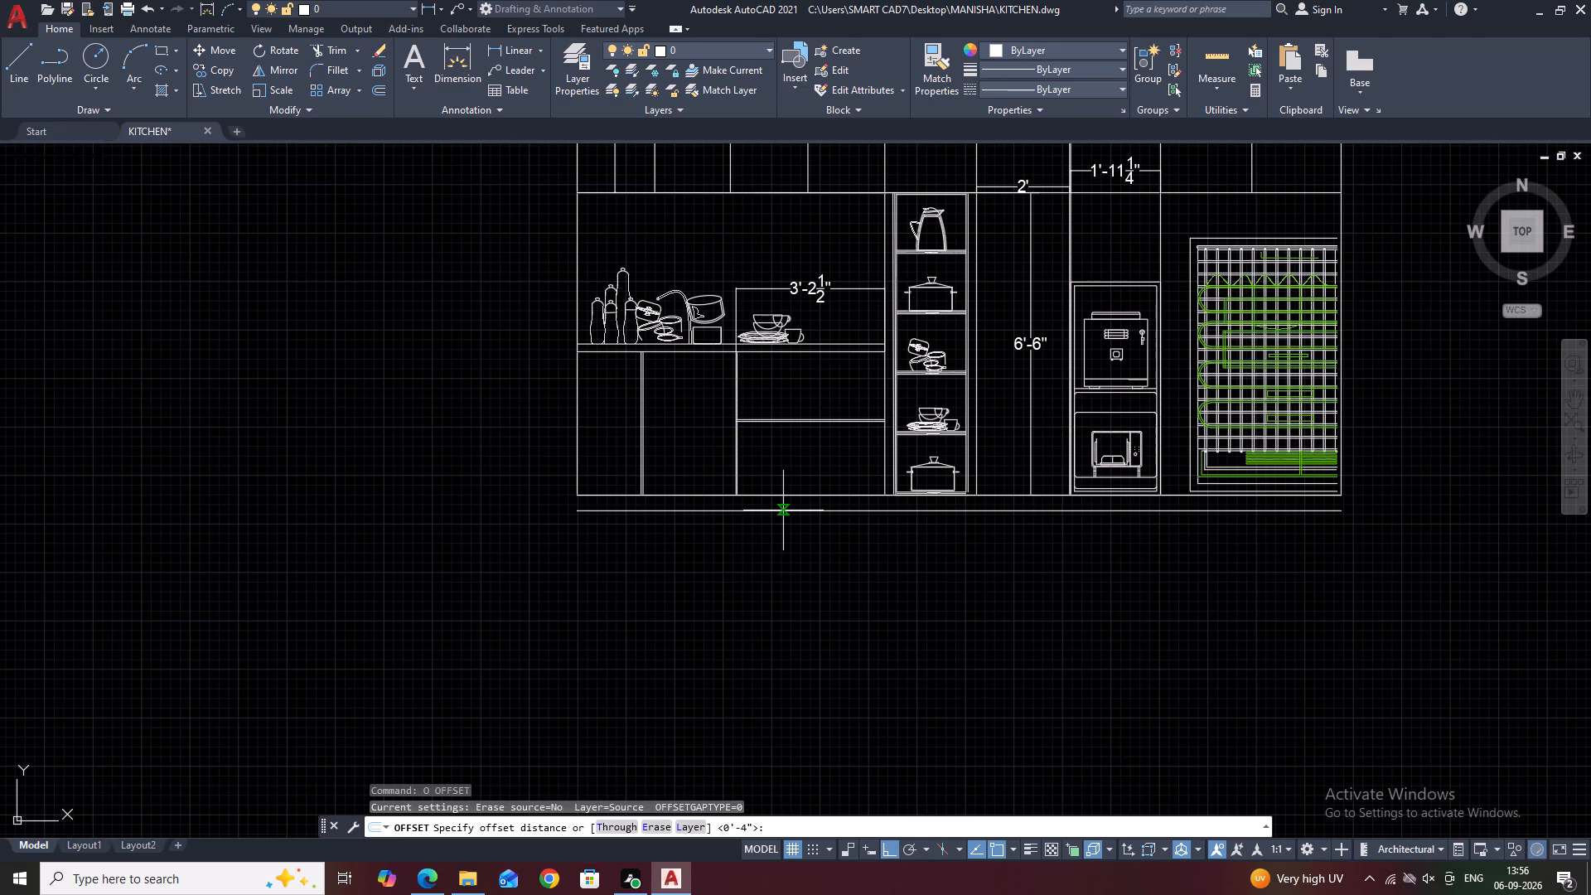
key(1)
key(space)
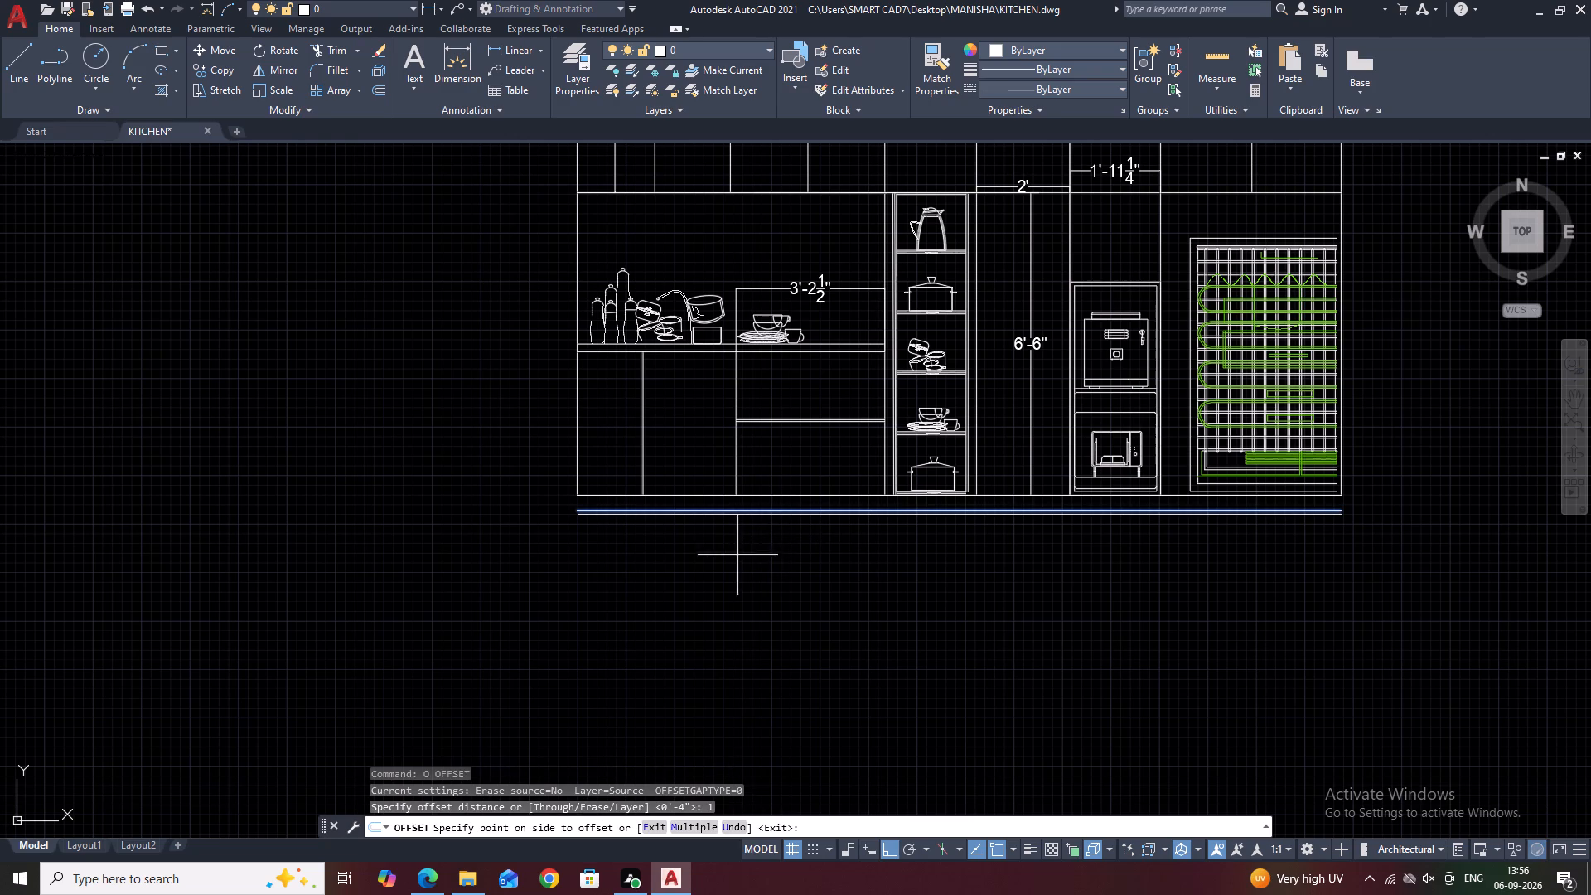
key(space)
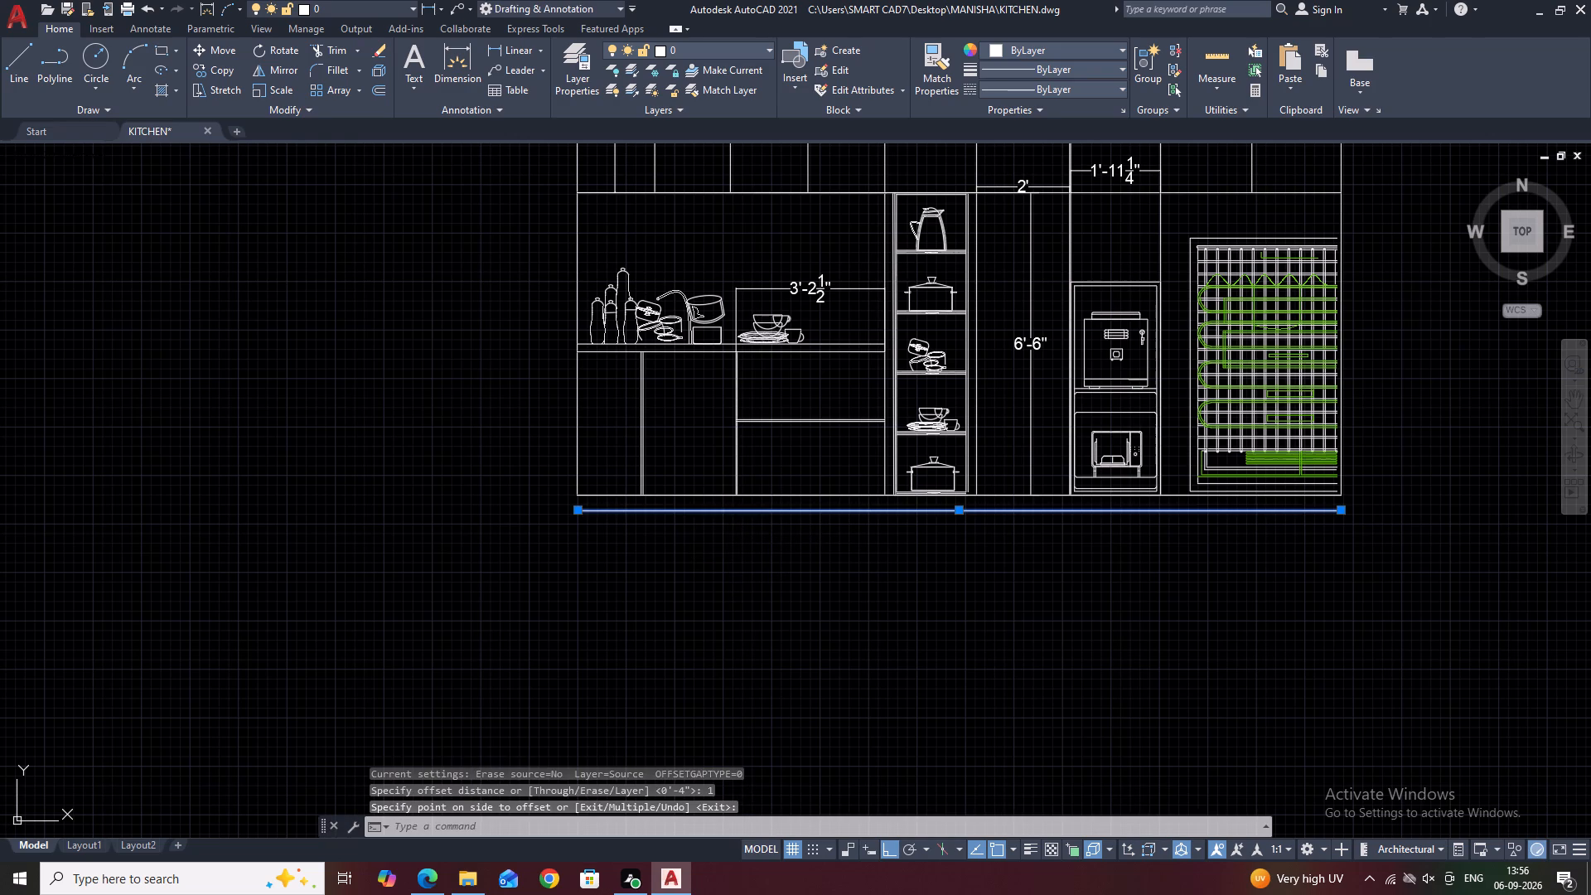
click(723, 513)
text(O)
key(space)
key(space)
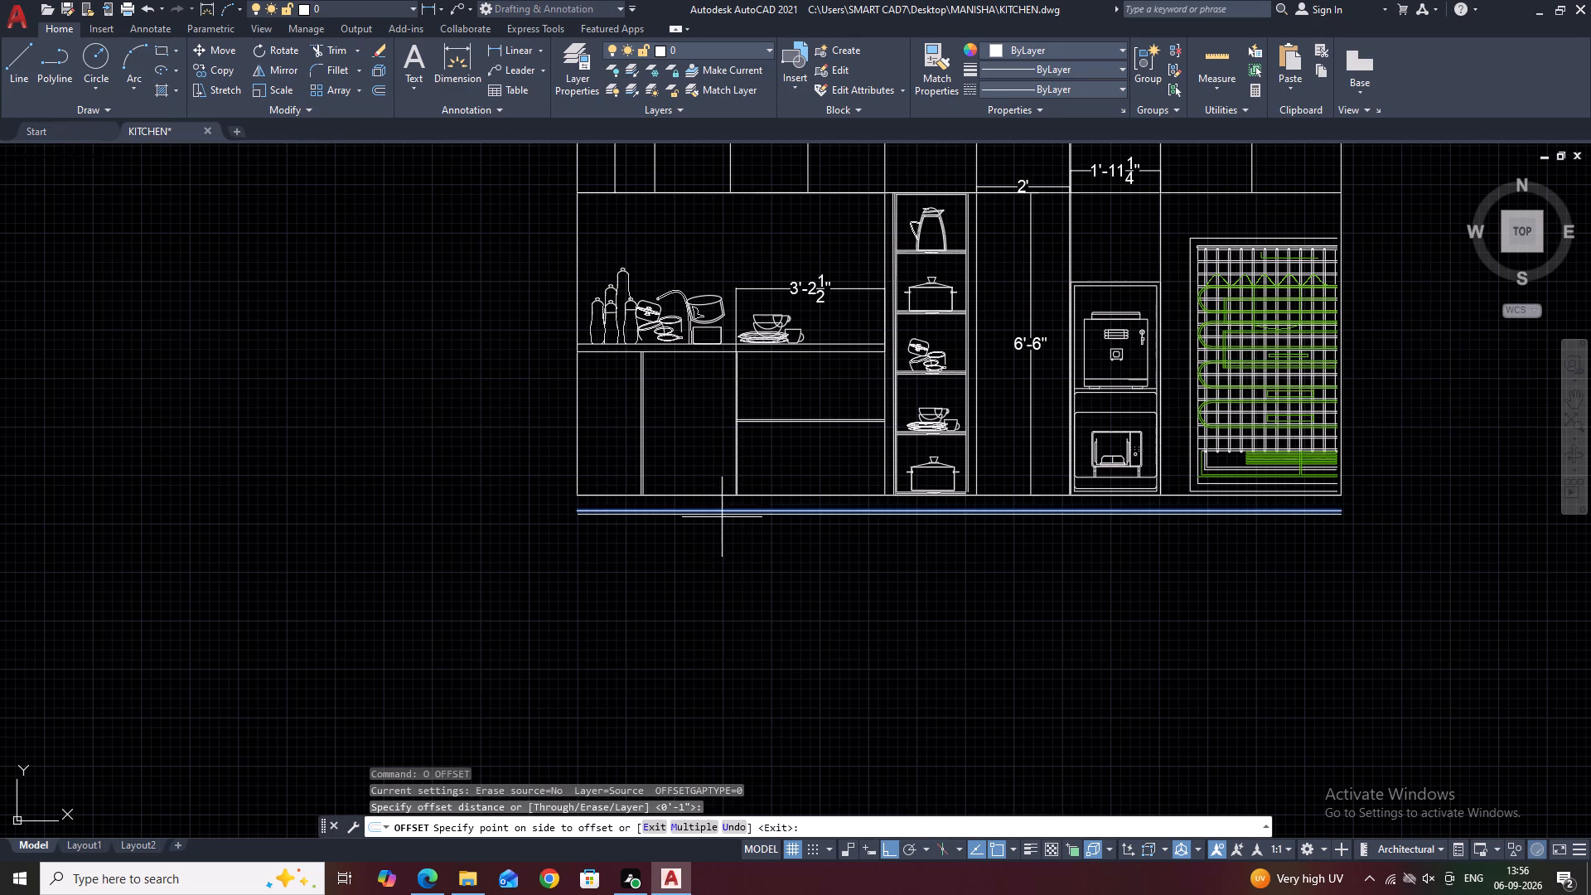
click(718, 531)
key(Escape)
Offset the lowest of the lines beneath the elevation 2" downward.
scroll(722, 514, up, 1)
click(722, 513)
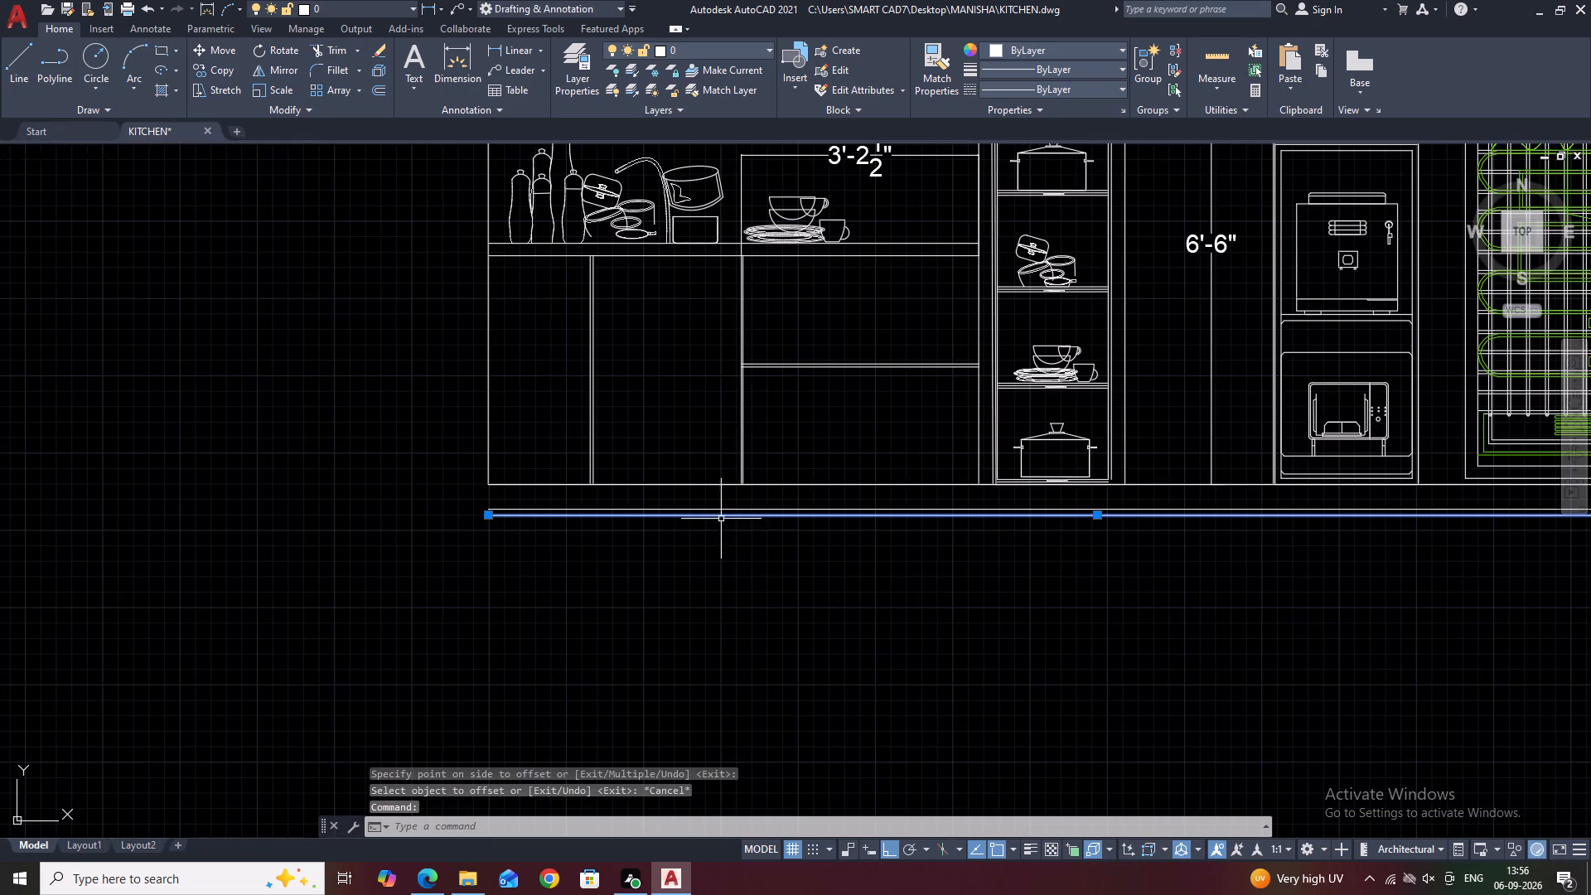
scroll(815, 589, down, 1)
middle_drag(1000, 559, 814, 524)
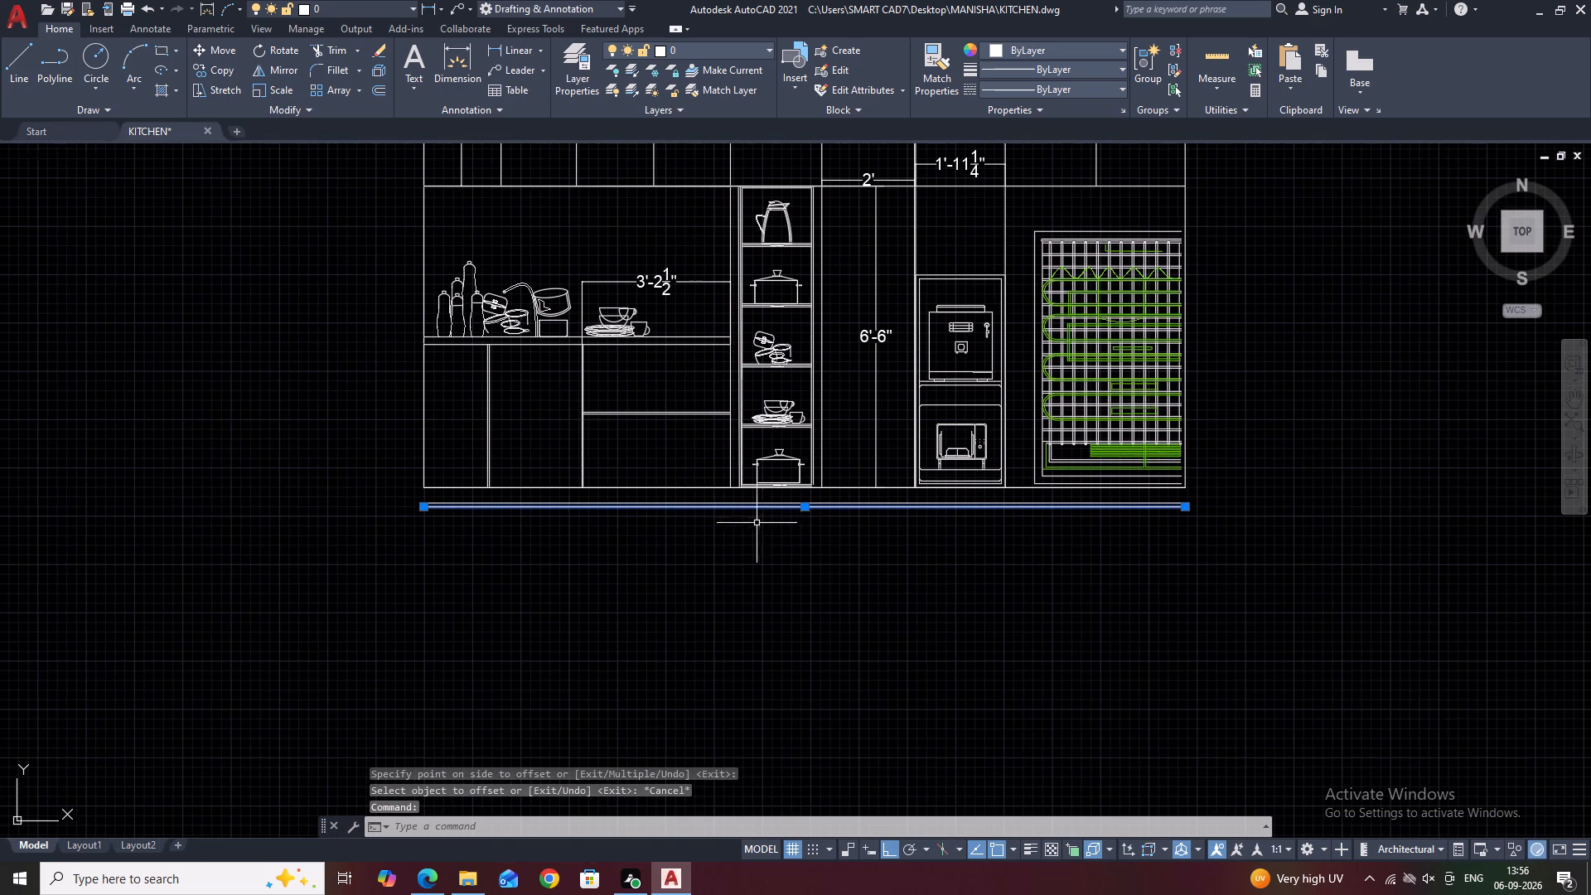
key(Escape)
click(627, 509)
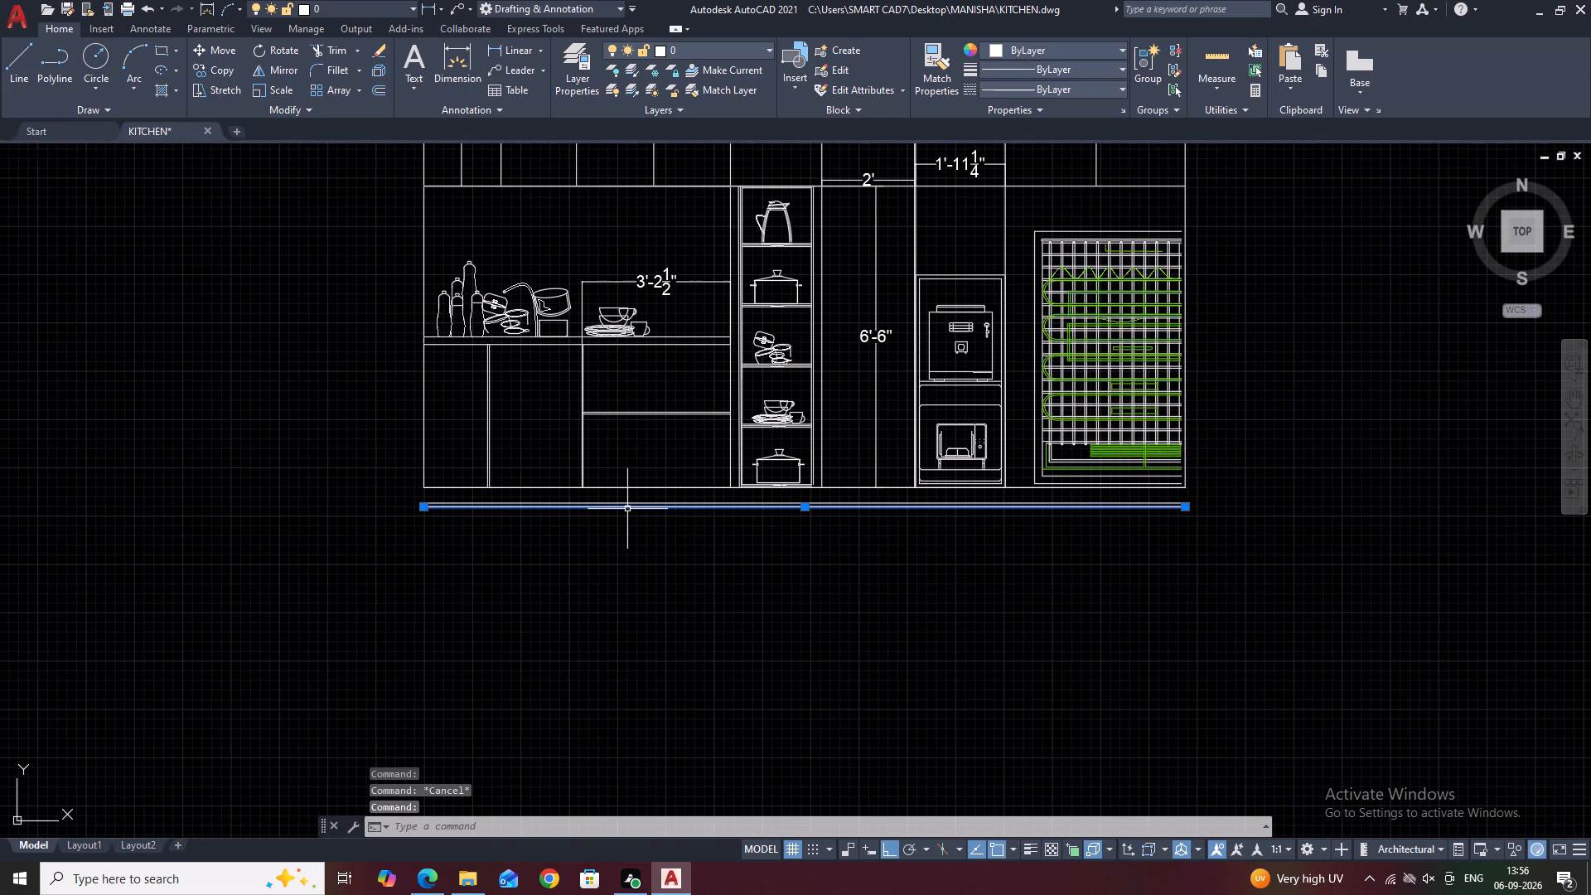
text(O 2)
key(space)
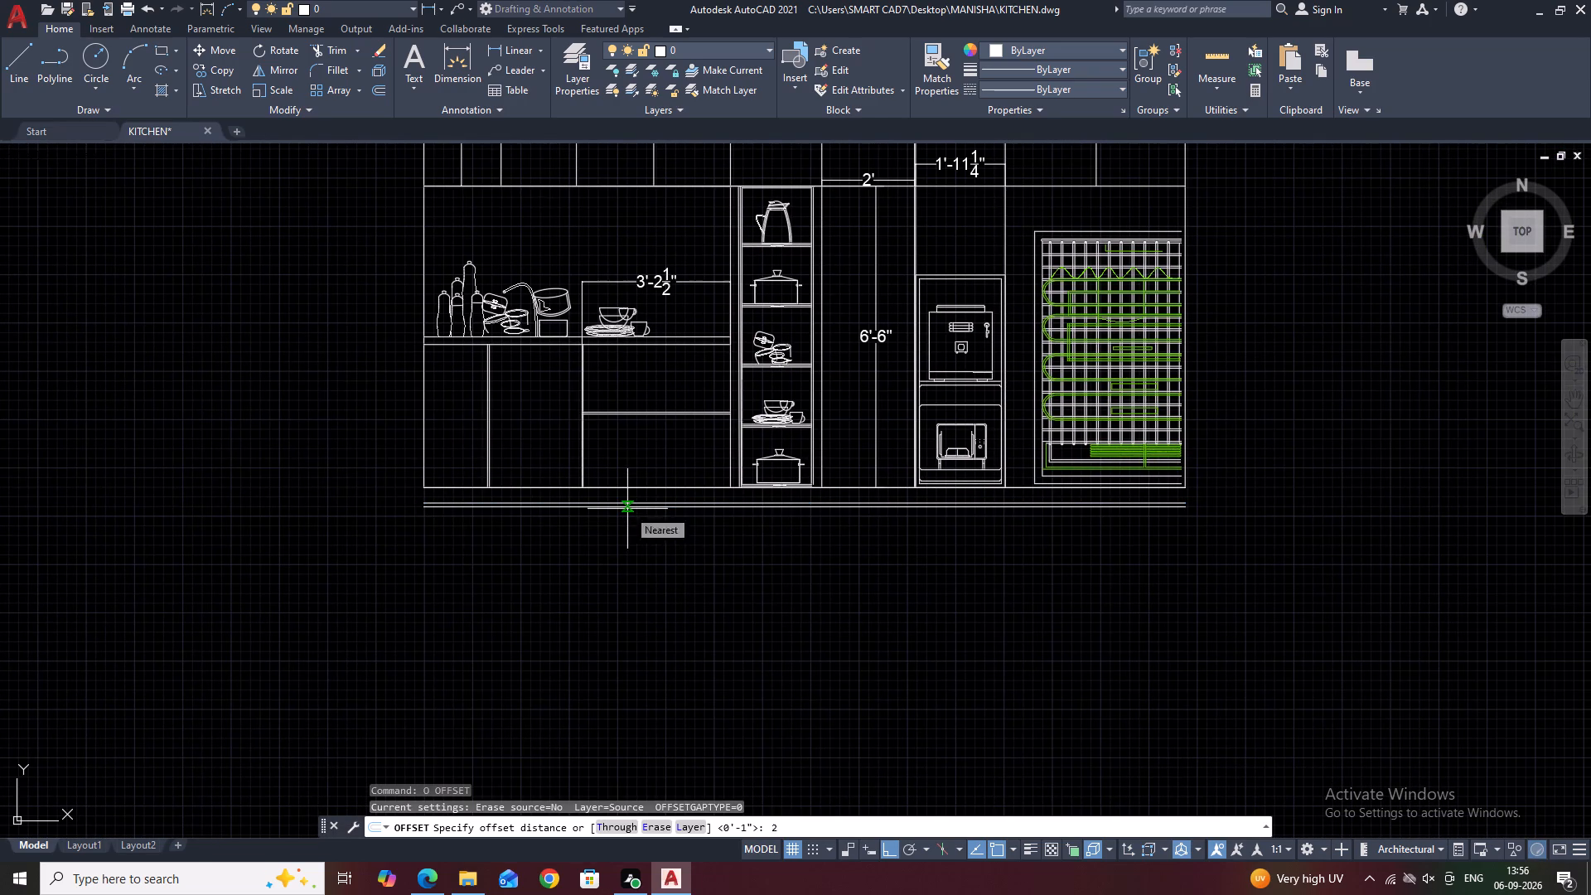
click(627, 546)
middle_drag(639, 594, 795, 655)
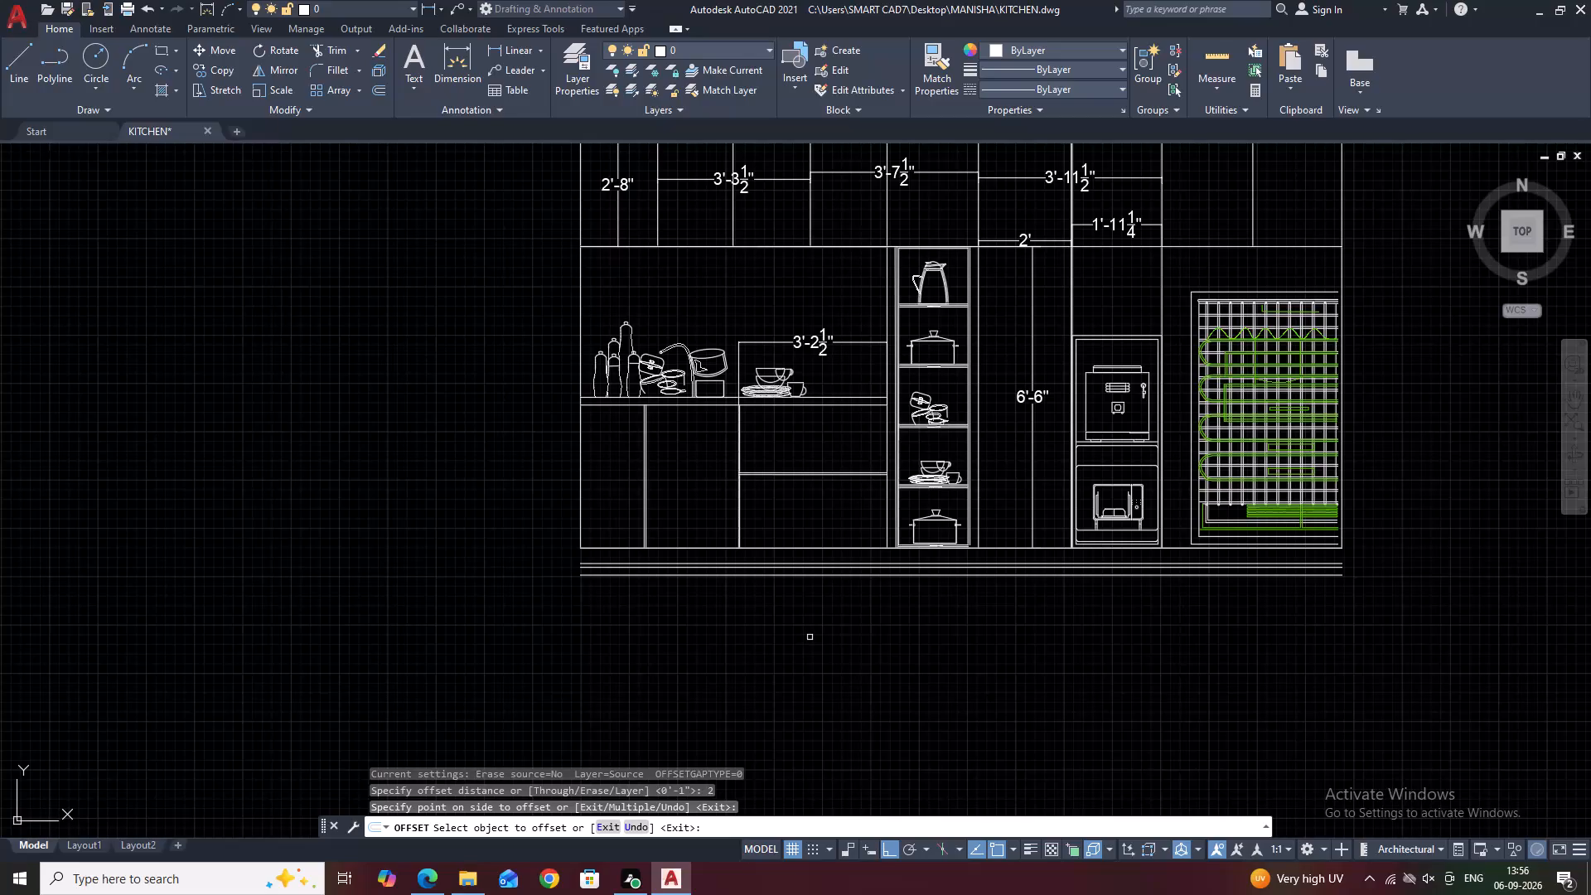
key(Escape)
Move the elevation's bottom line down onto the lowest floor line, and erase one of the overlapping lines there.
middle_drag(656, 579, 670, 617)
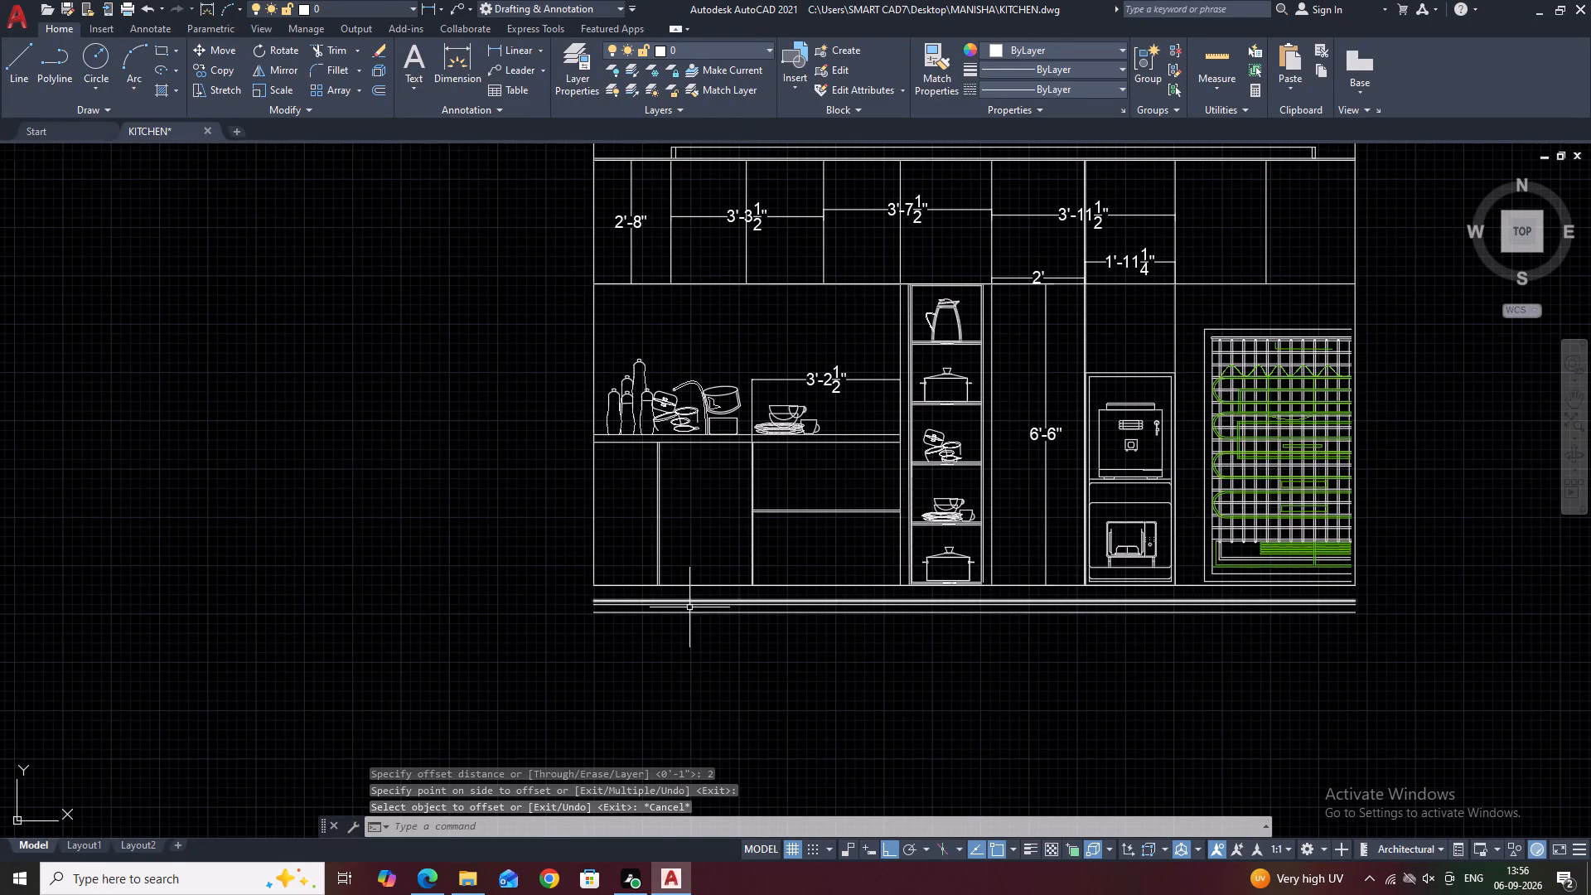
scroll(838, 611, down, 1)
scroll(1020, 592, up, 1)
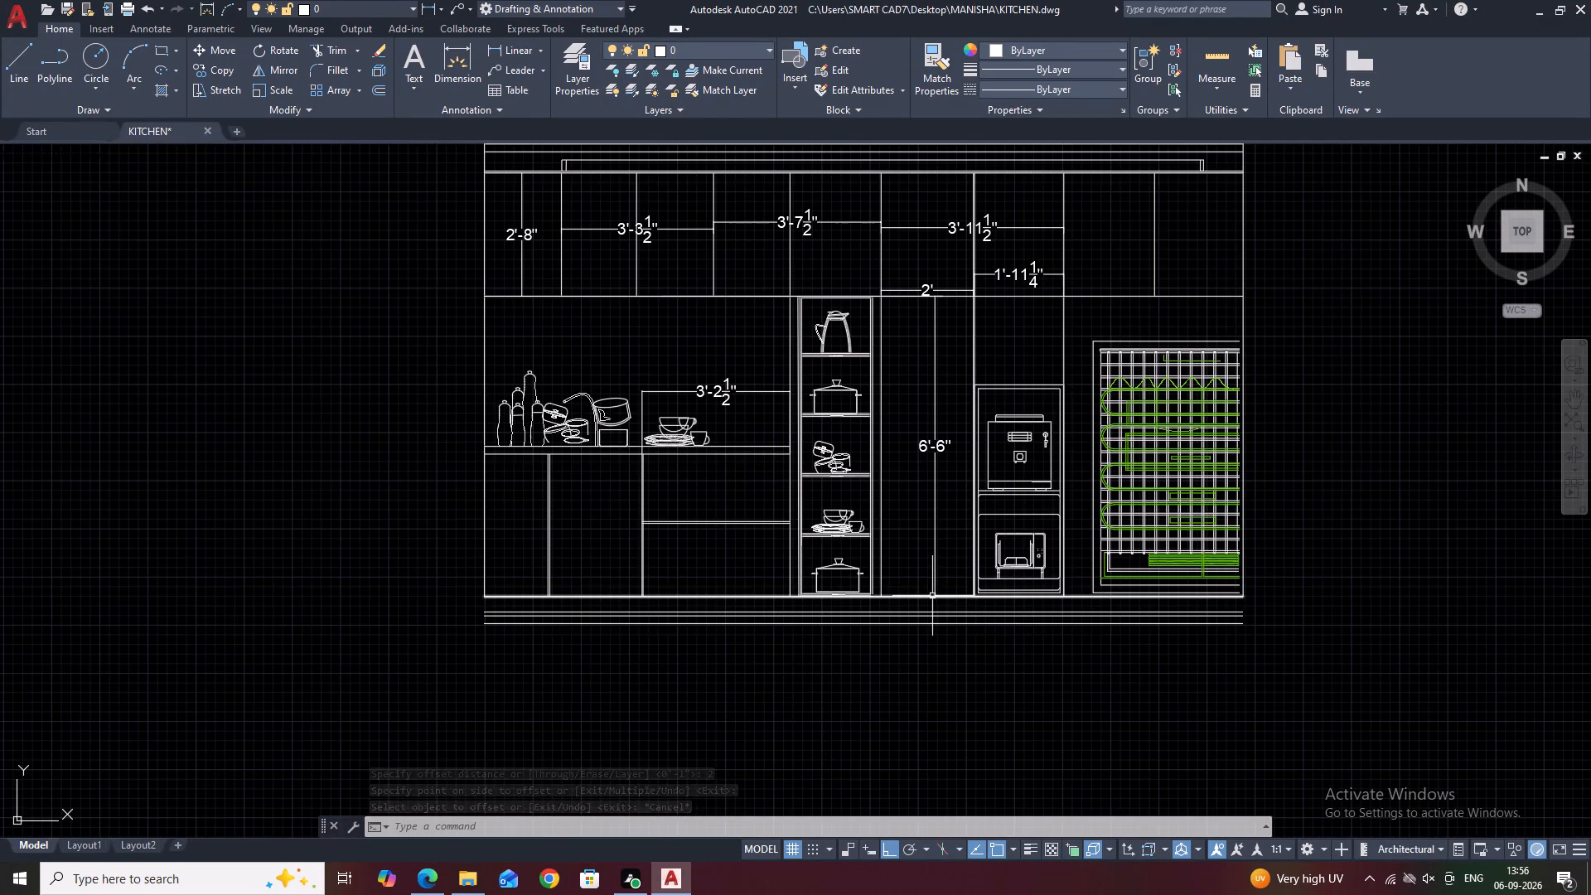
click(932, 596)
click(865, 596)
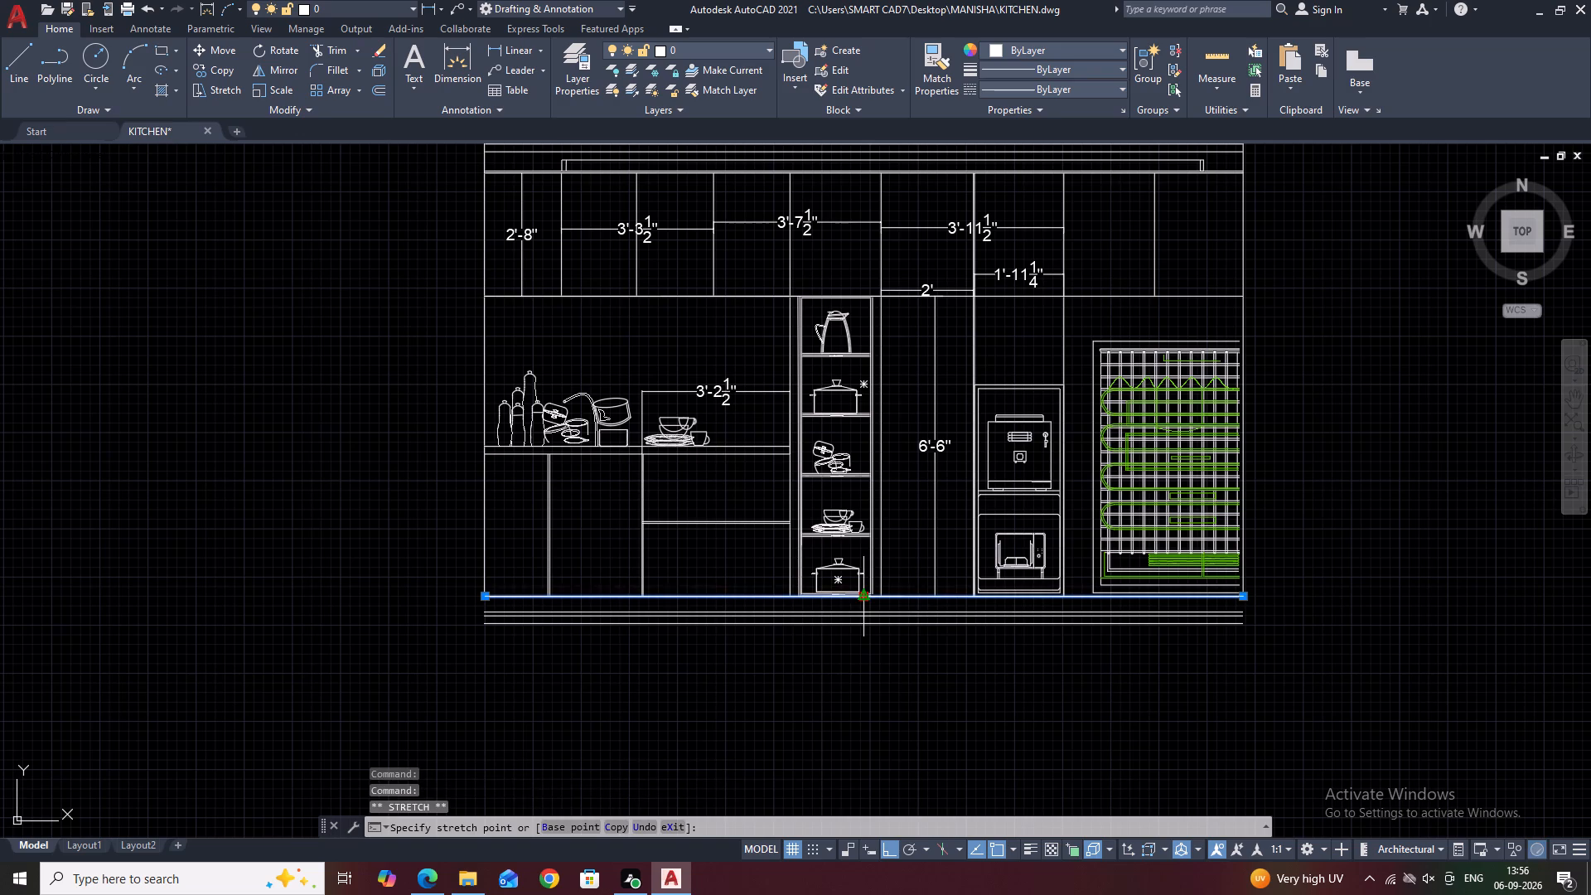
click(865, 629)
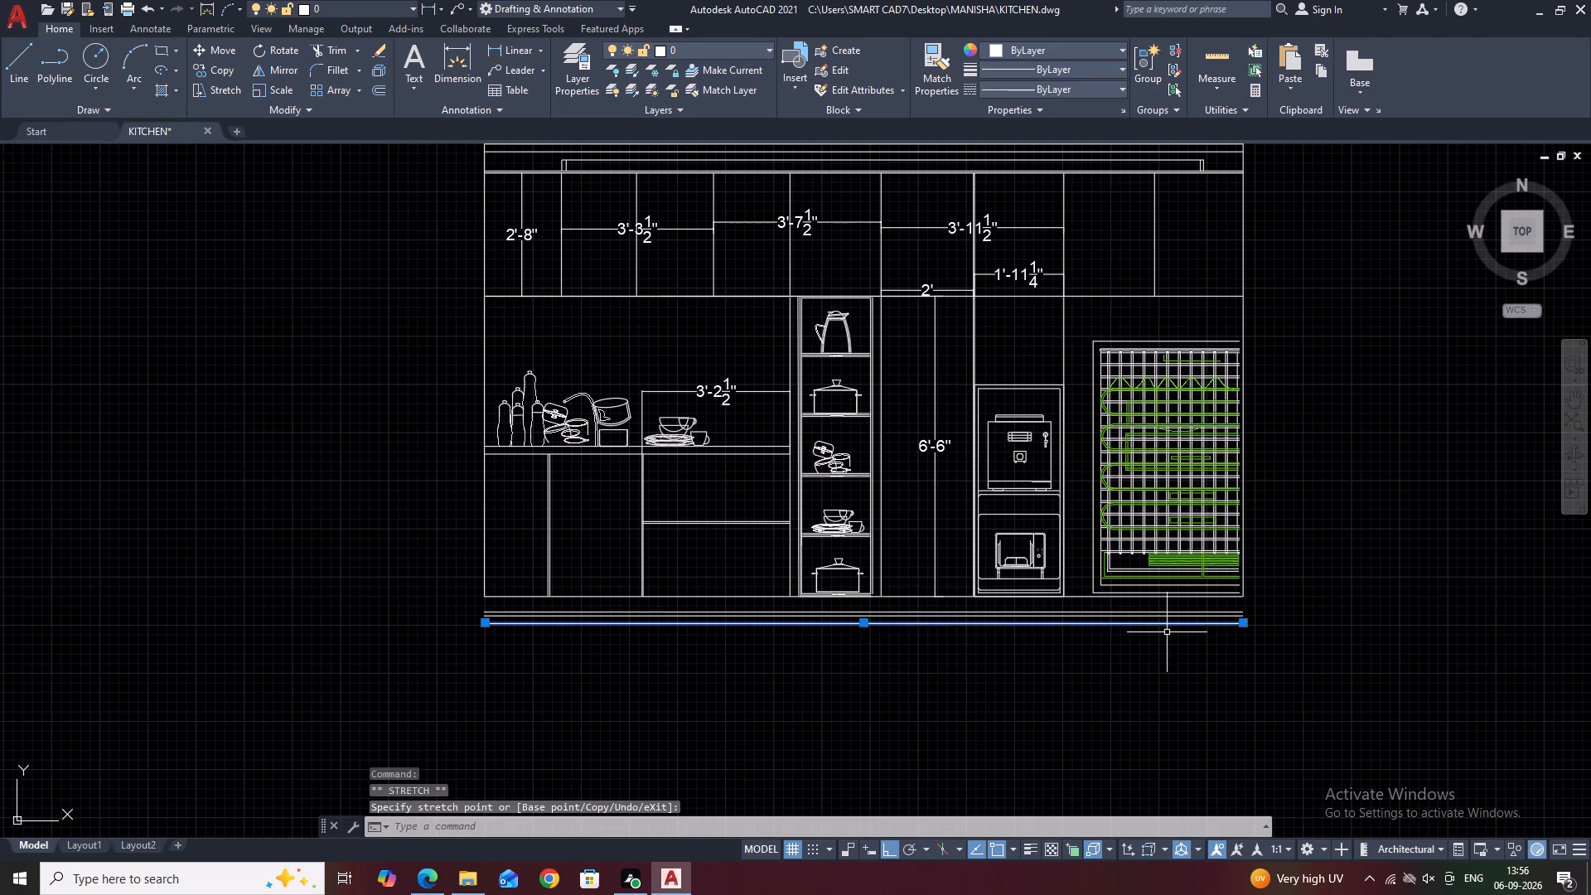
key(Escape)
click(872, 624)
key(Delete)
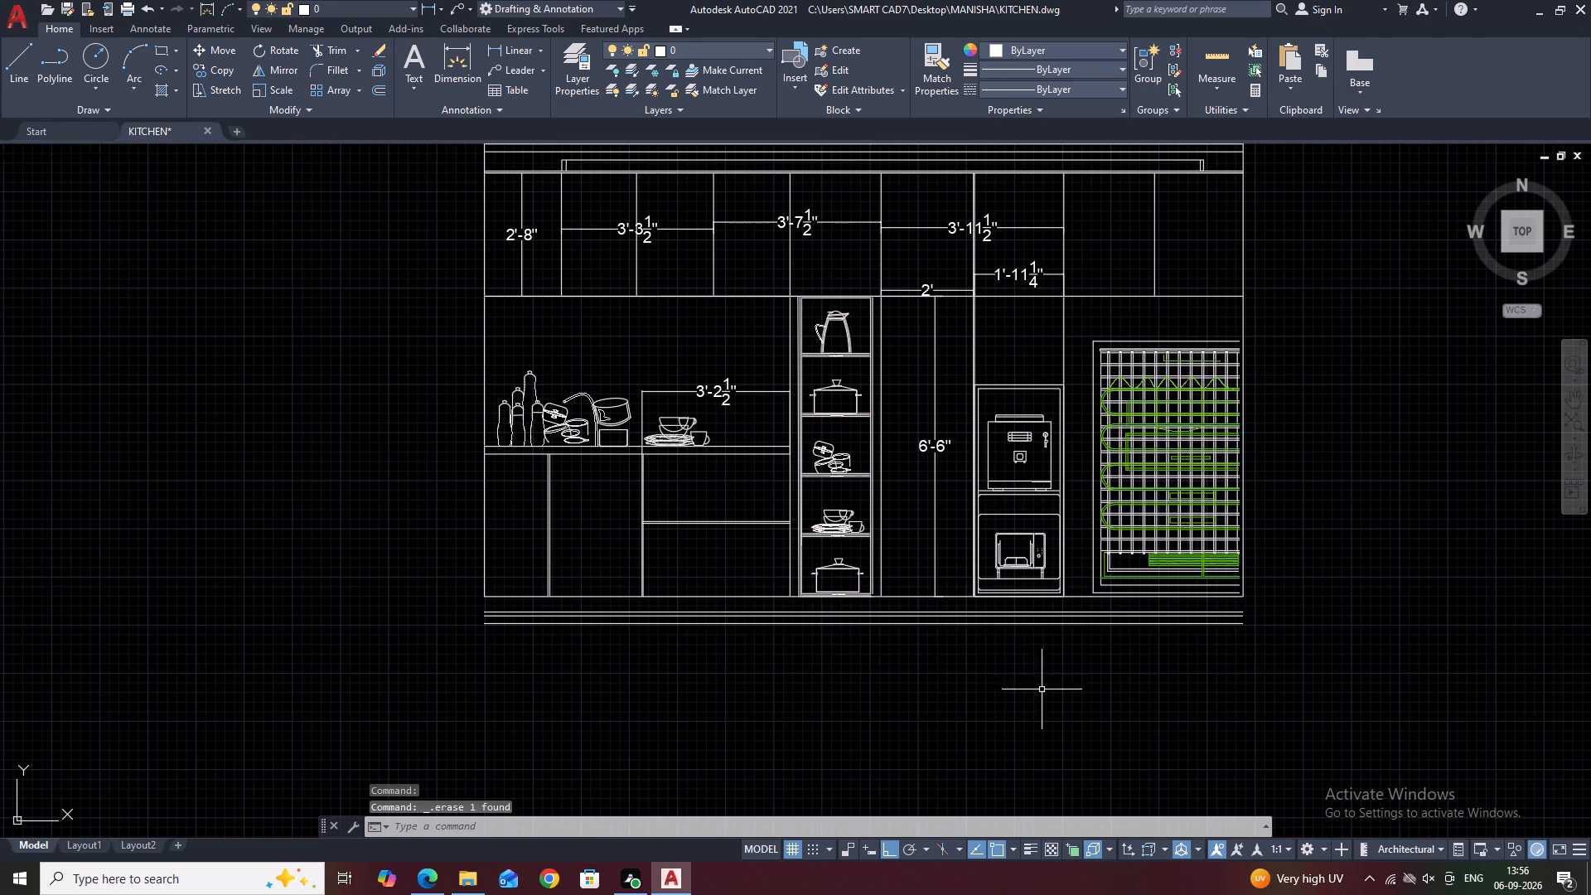
Draw a vertical line on the window side from the elevation's bottom corner down to the lowest floor line.
key(l)
key(space)
scroll(1237, 589, up, 2)
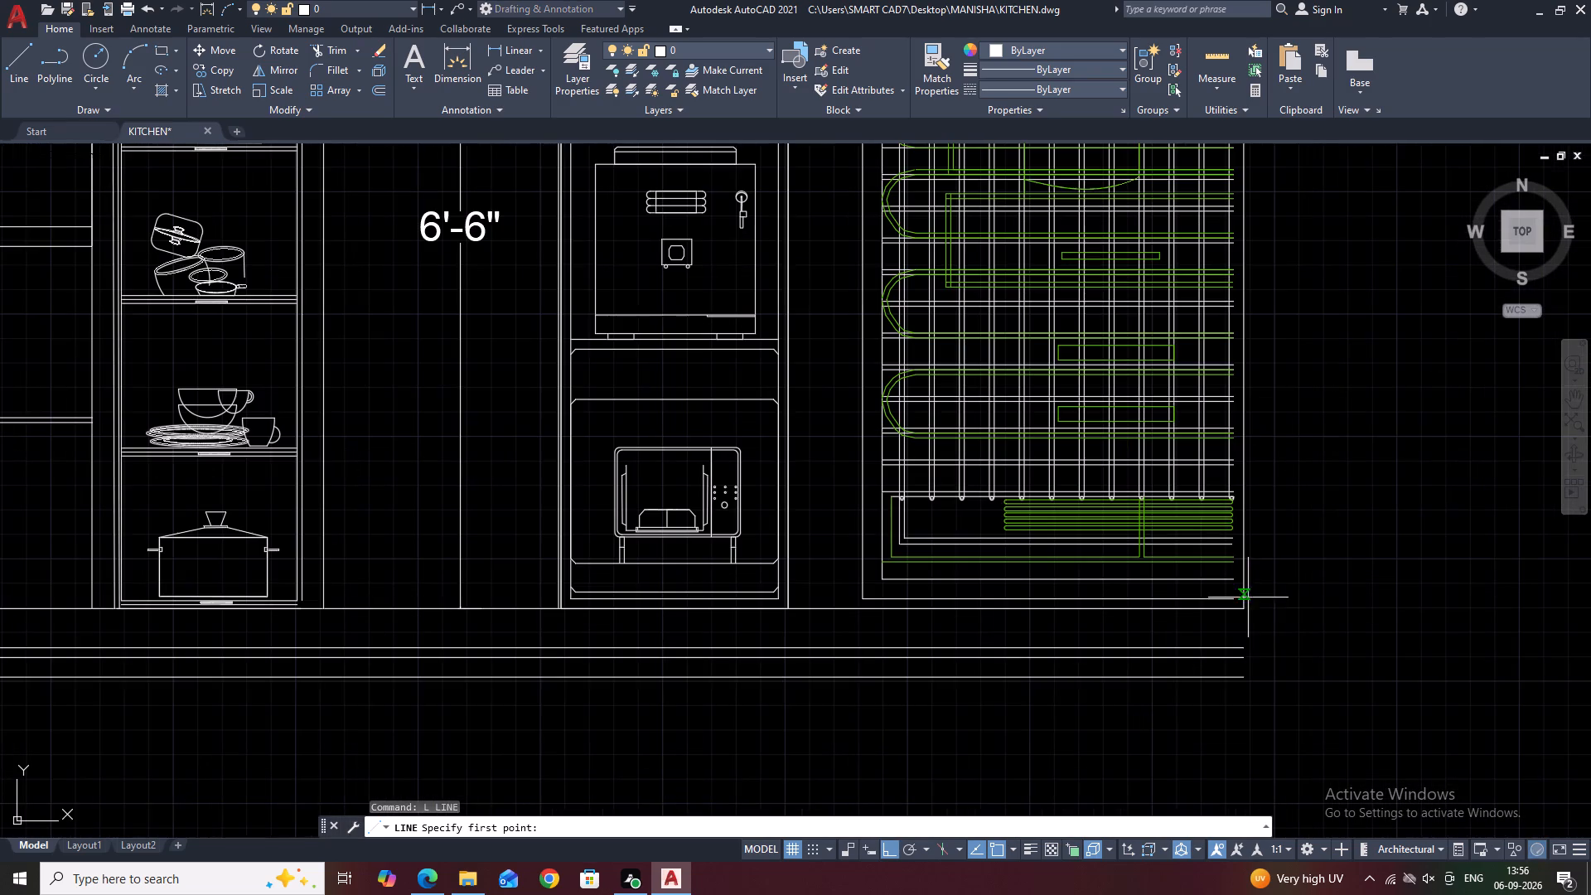
click(1243, 603)
click(1245, 670)
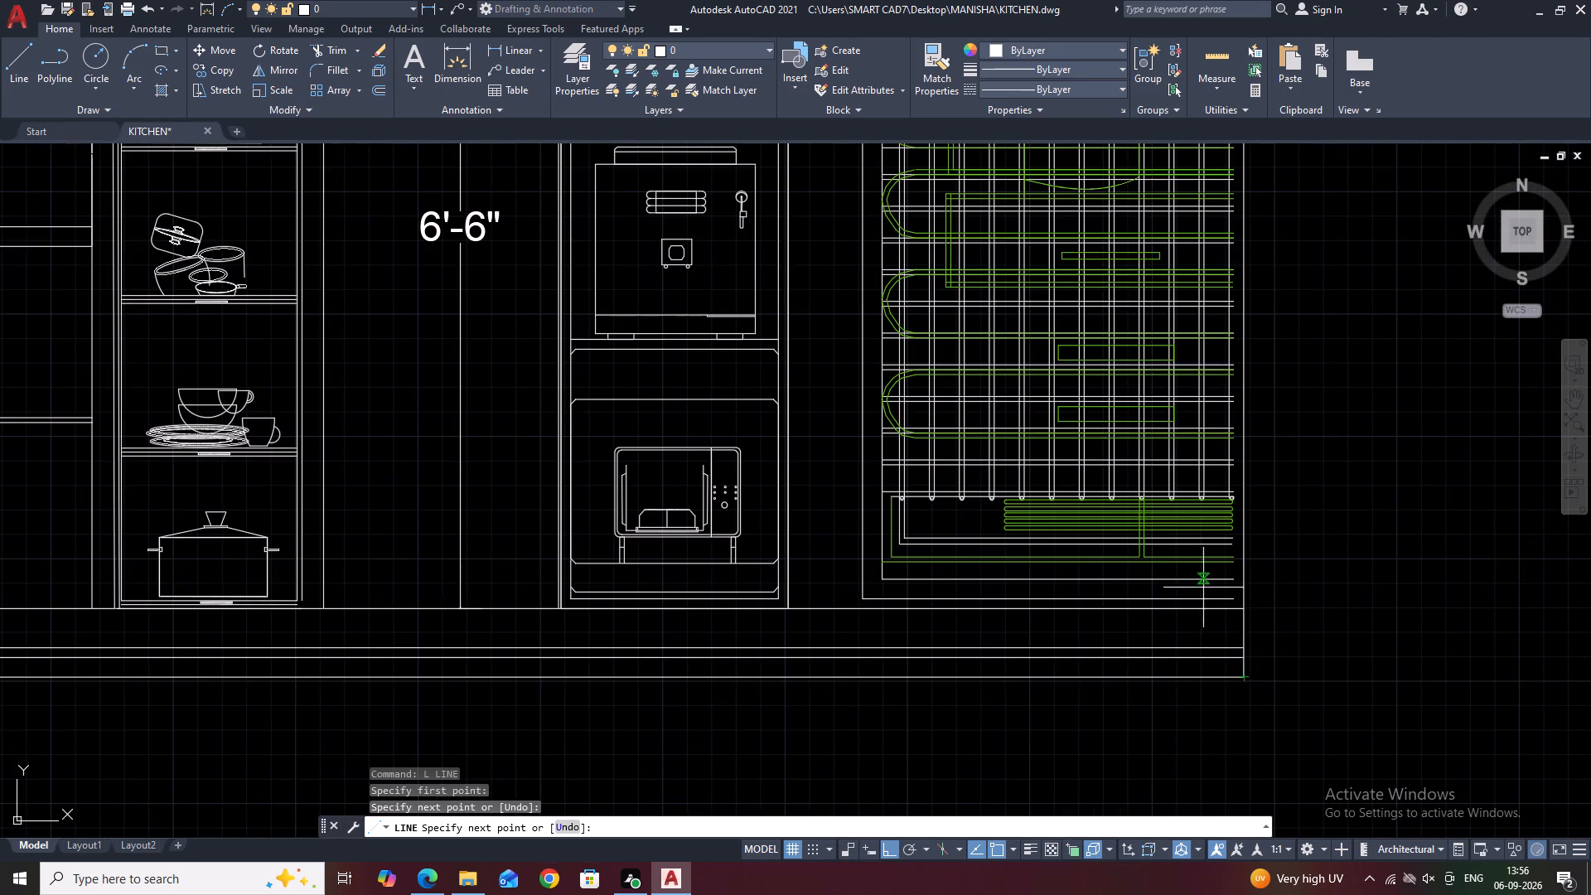
scroll(1203, 587, down, 1)
scroll(756, 626, down, 2)
middle_drag(588, 634, 752, 622)
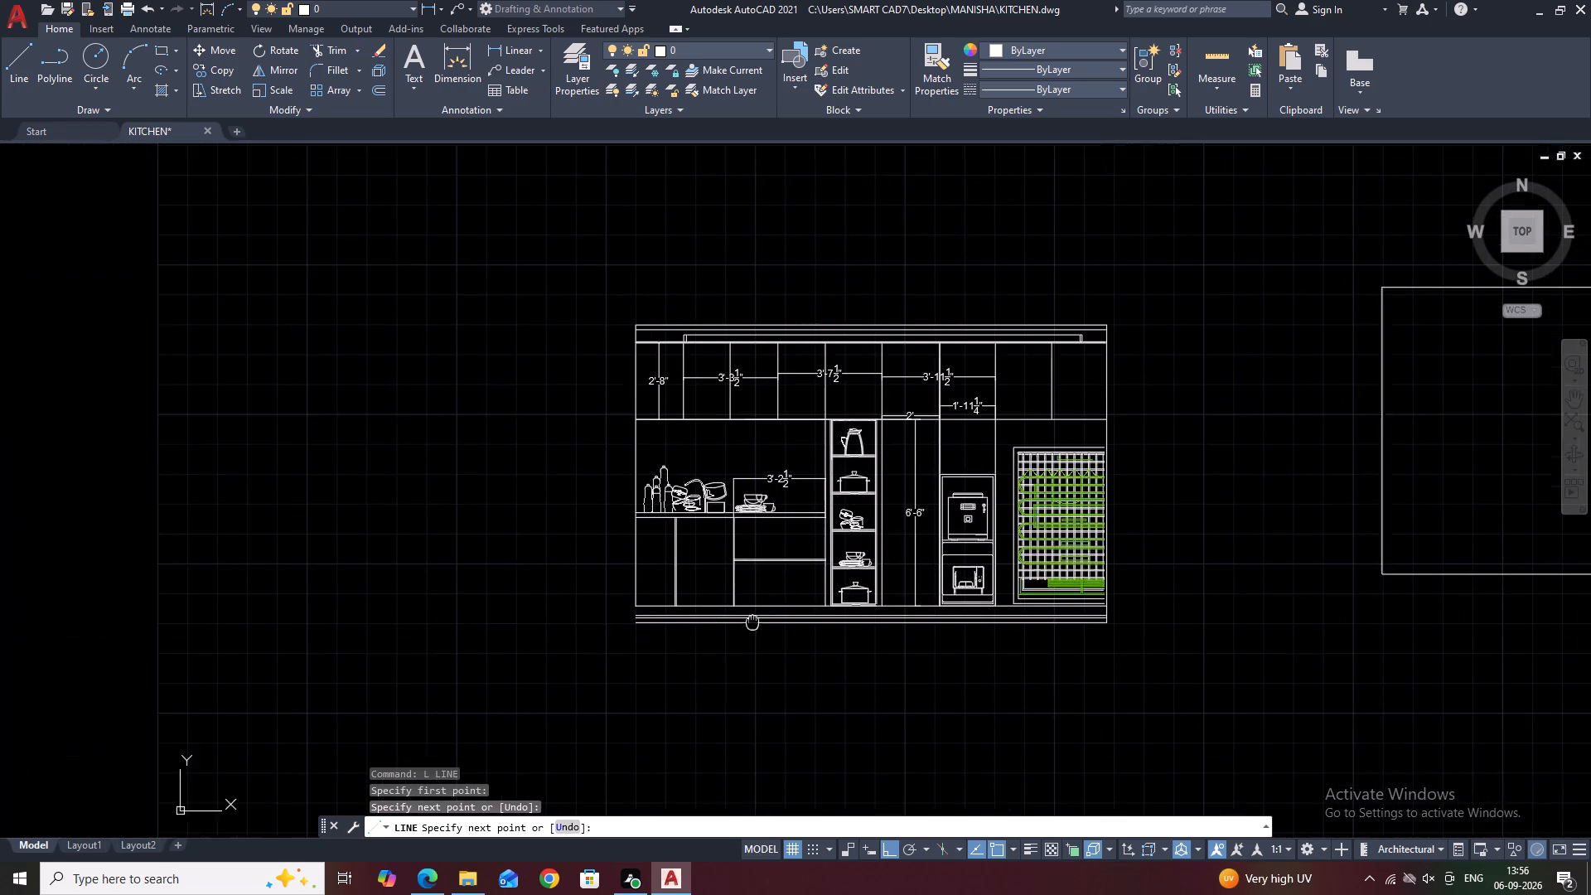
key(space)
Close the opposite end of the skirting with a vertical line between the lowest floor line and the elevation's bottom corner.
scroll(664, 599, up, 3)
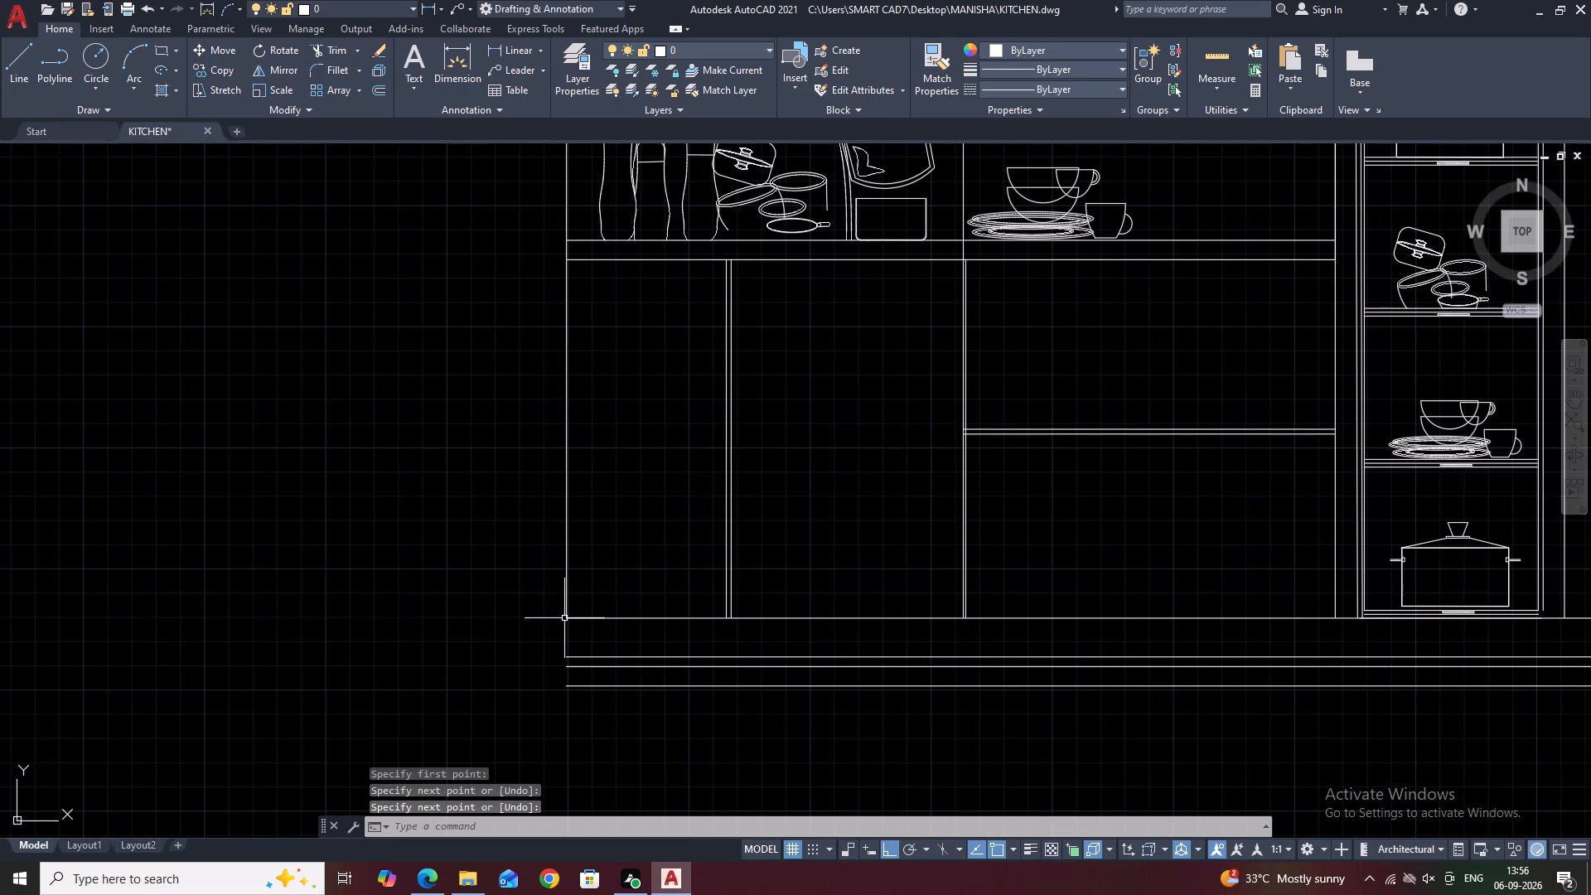
text(L)
key(space)
click(565, 617)
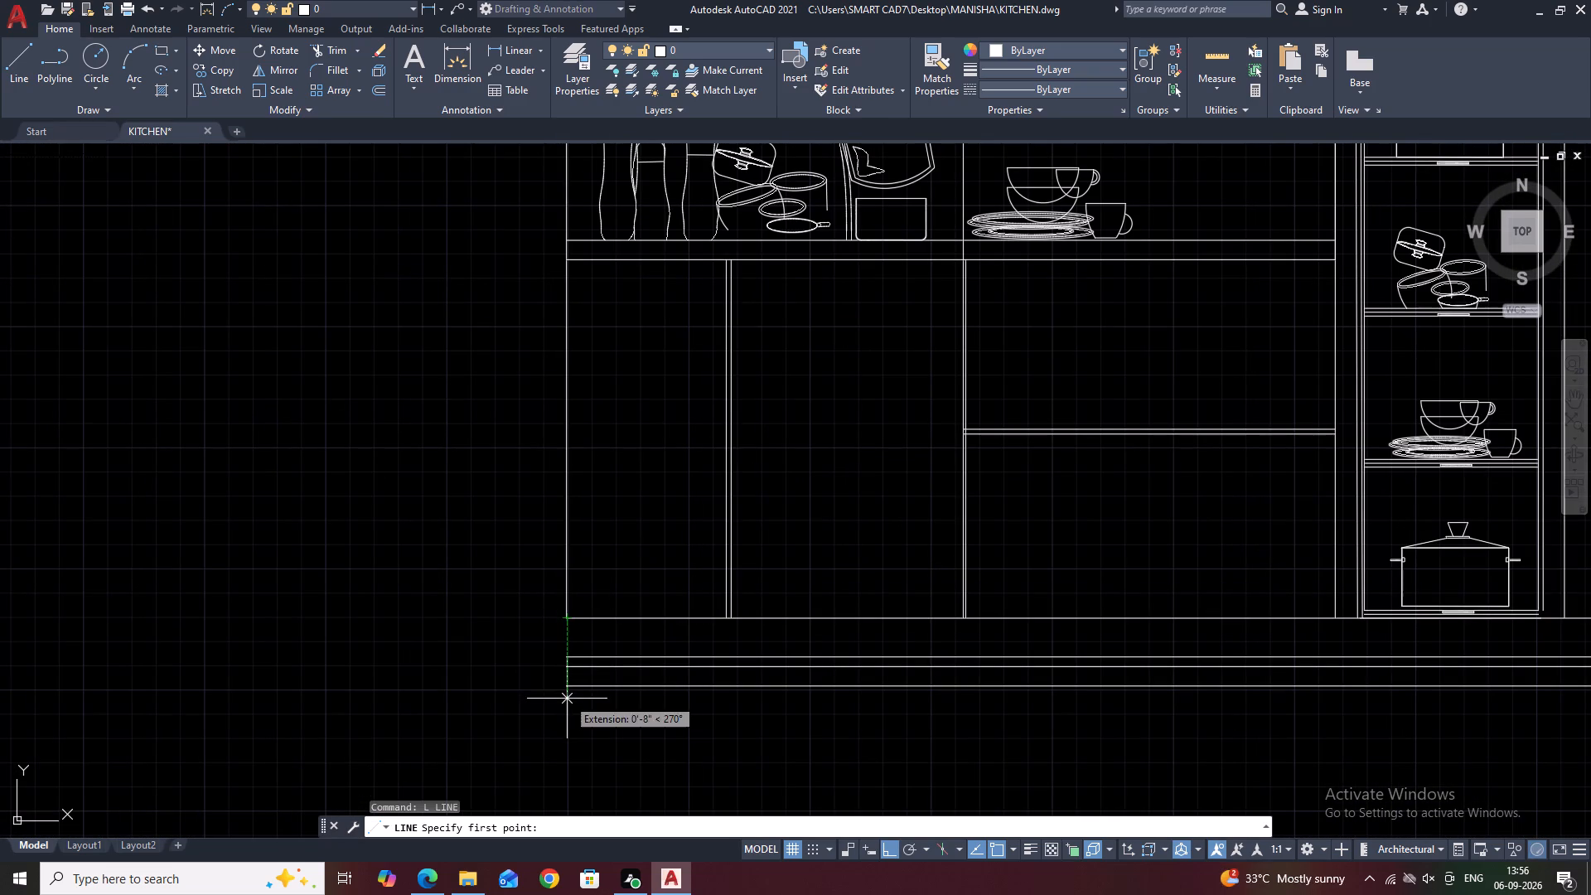
click(567, 694)
click(566, 616)
key(Escape)
scroll(691, 655, down, 4)
middle_drag(886, 657, 775, 622)
middle_drag(527, 656, 668, 622)
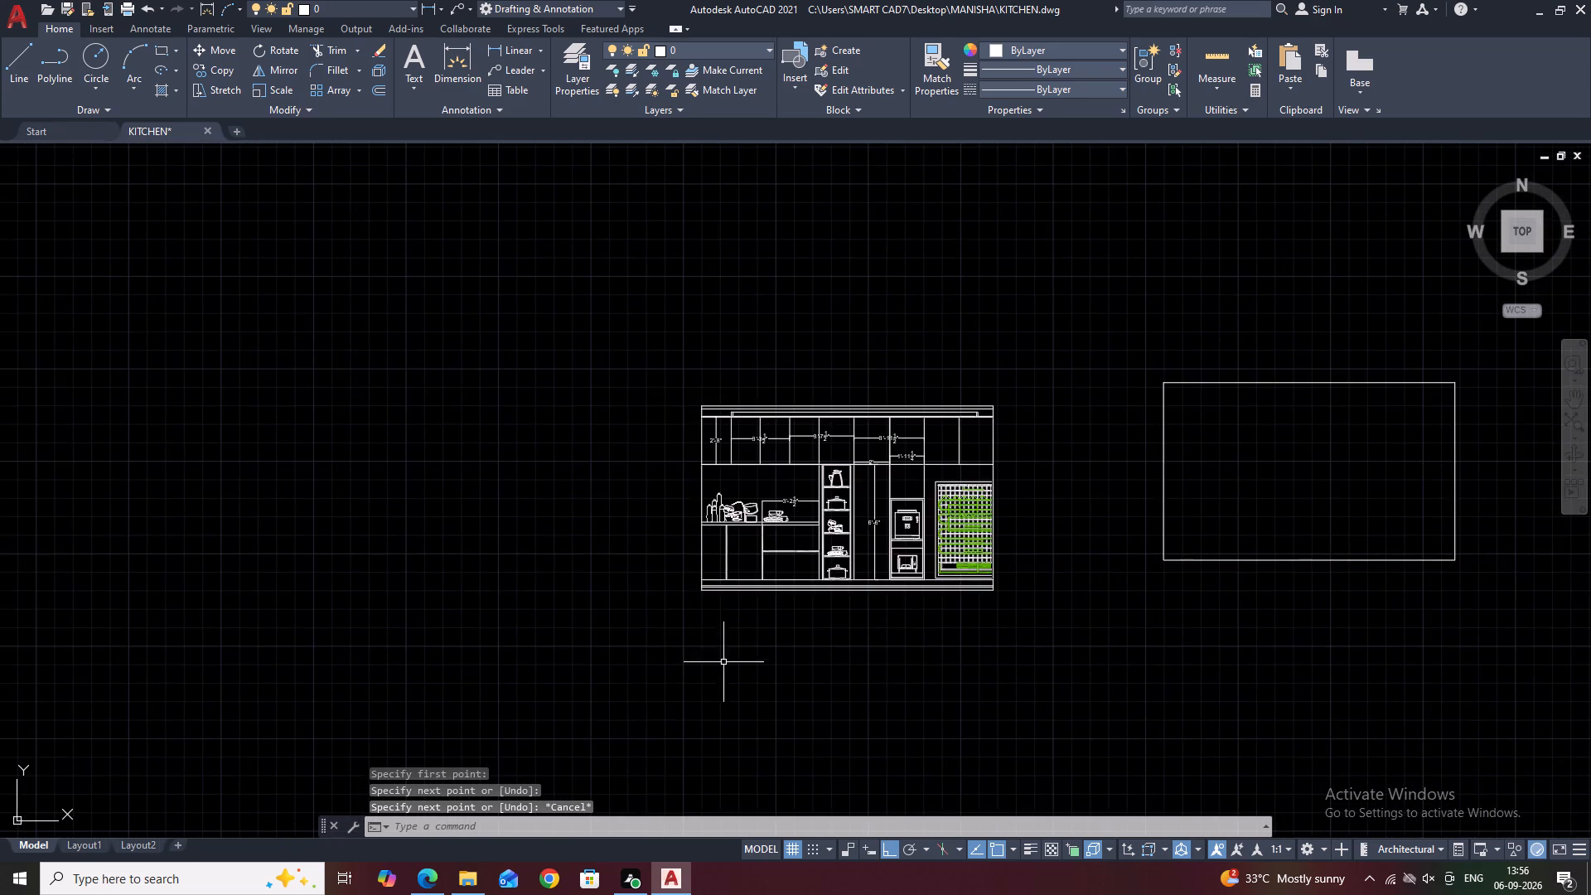
Extend the pair of vertical divider lines in the base cabinet below the bottles down to the skirting line.
scroll(723, 568, up, 6)
middle_drag(789, 607, 685, 534)
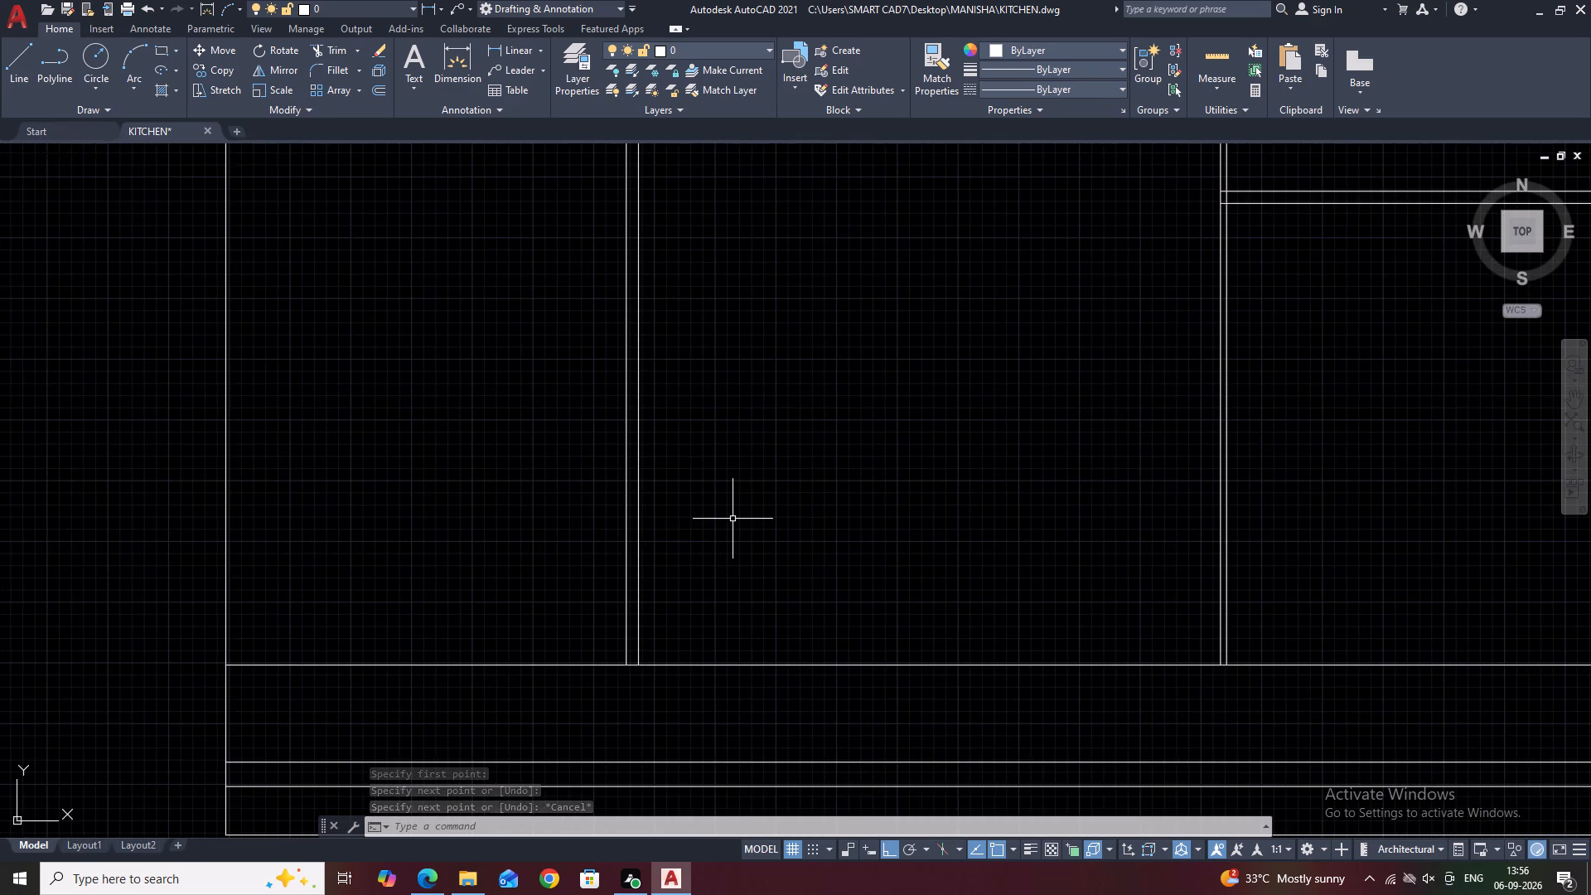
key(e)
text(X)
key(space)
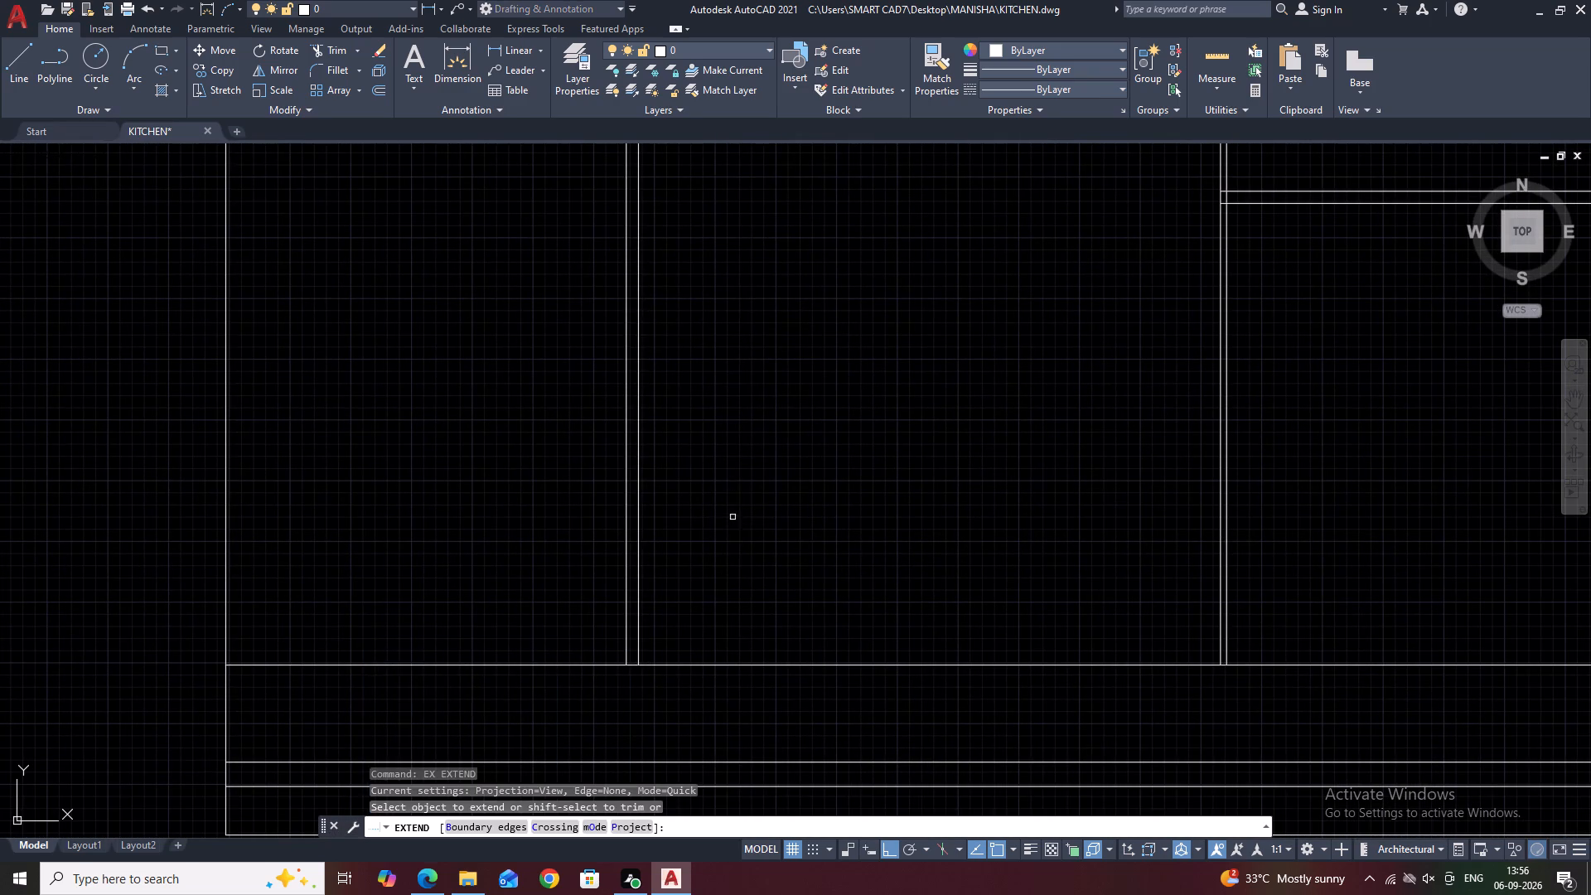
scroll(733, 516, down, 3)
click(739, 492)
click(681, 472)
middle_drag(748, 508, 775, 545)
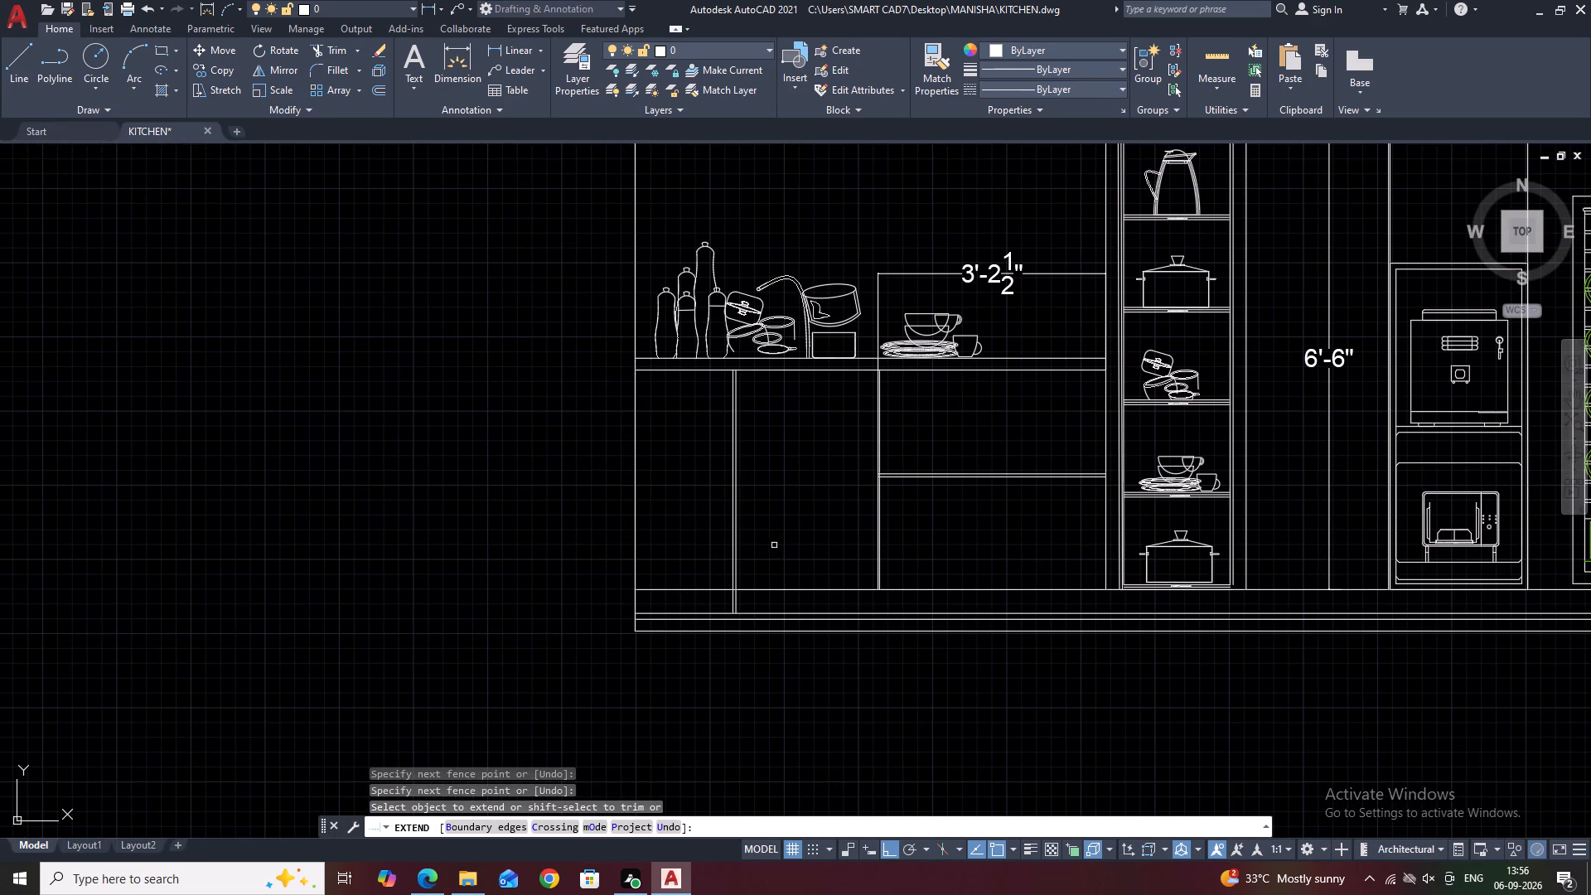
key(Escape)
Erase the divider line nearer the elevation's outer edge in the base cabinet below the bottles.
scroll(728, 485, up, 2)
click(733, 486)
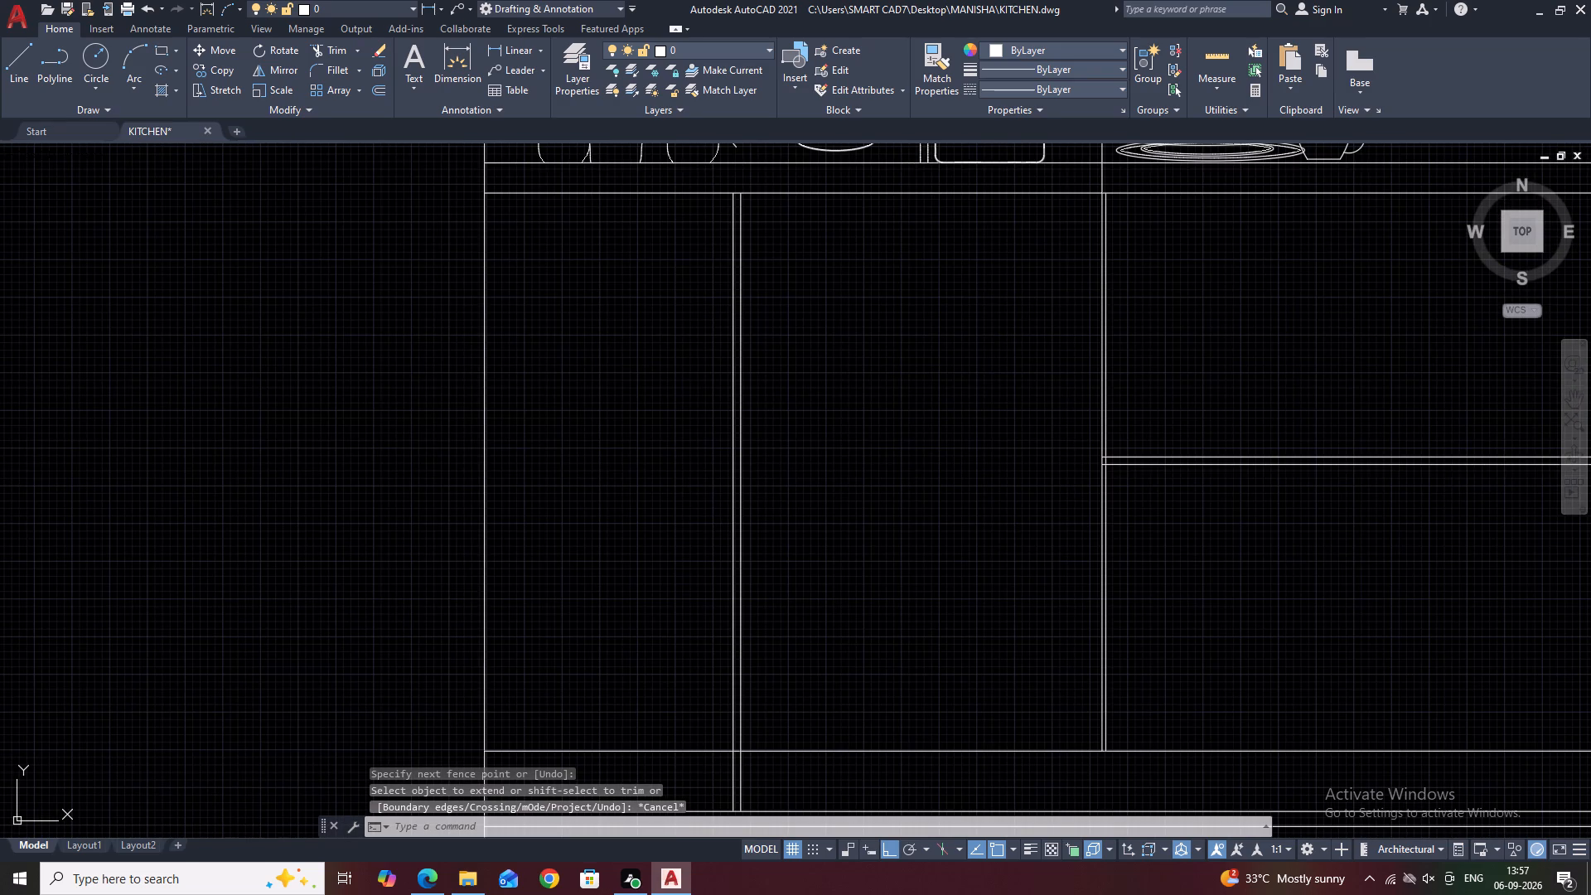
key(Delete)
Offset the remaining base cabinet divider line 1" toward the drawers.
drag(771, 551, 715, 502)
click(670, 452)
text(O)
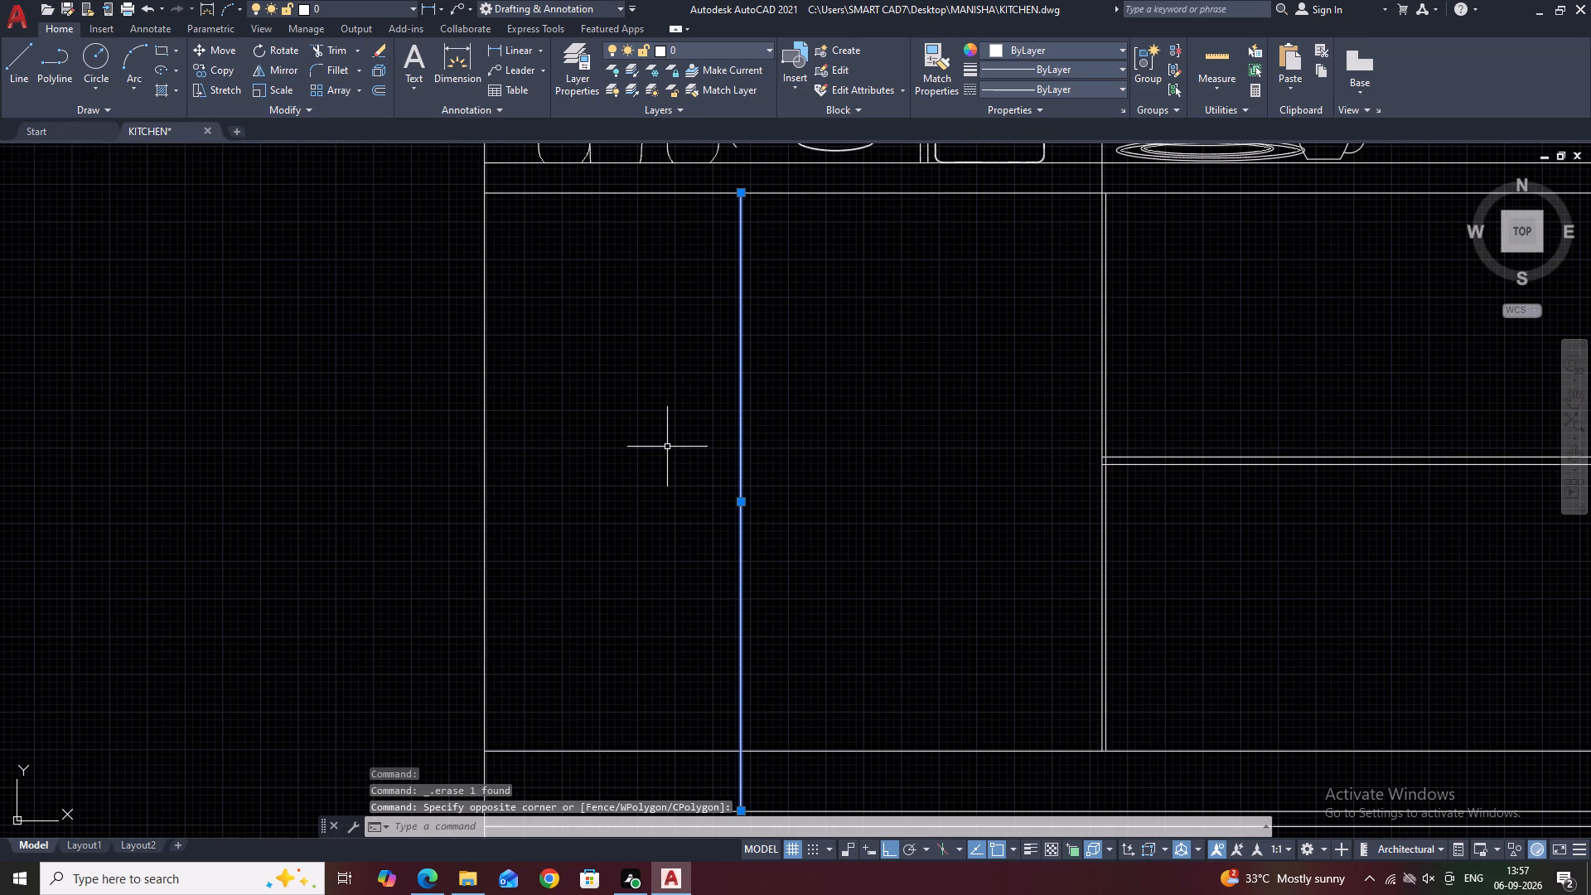
key(space)
scroll(668, 447, down, 1)
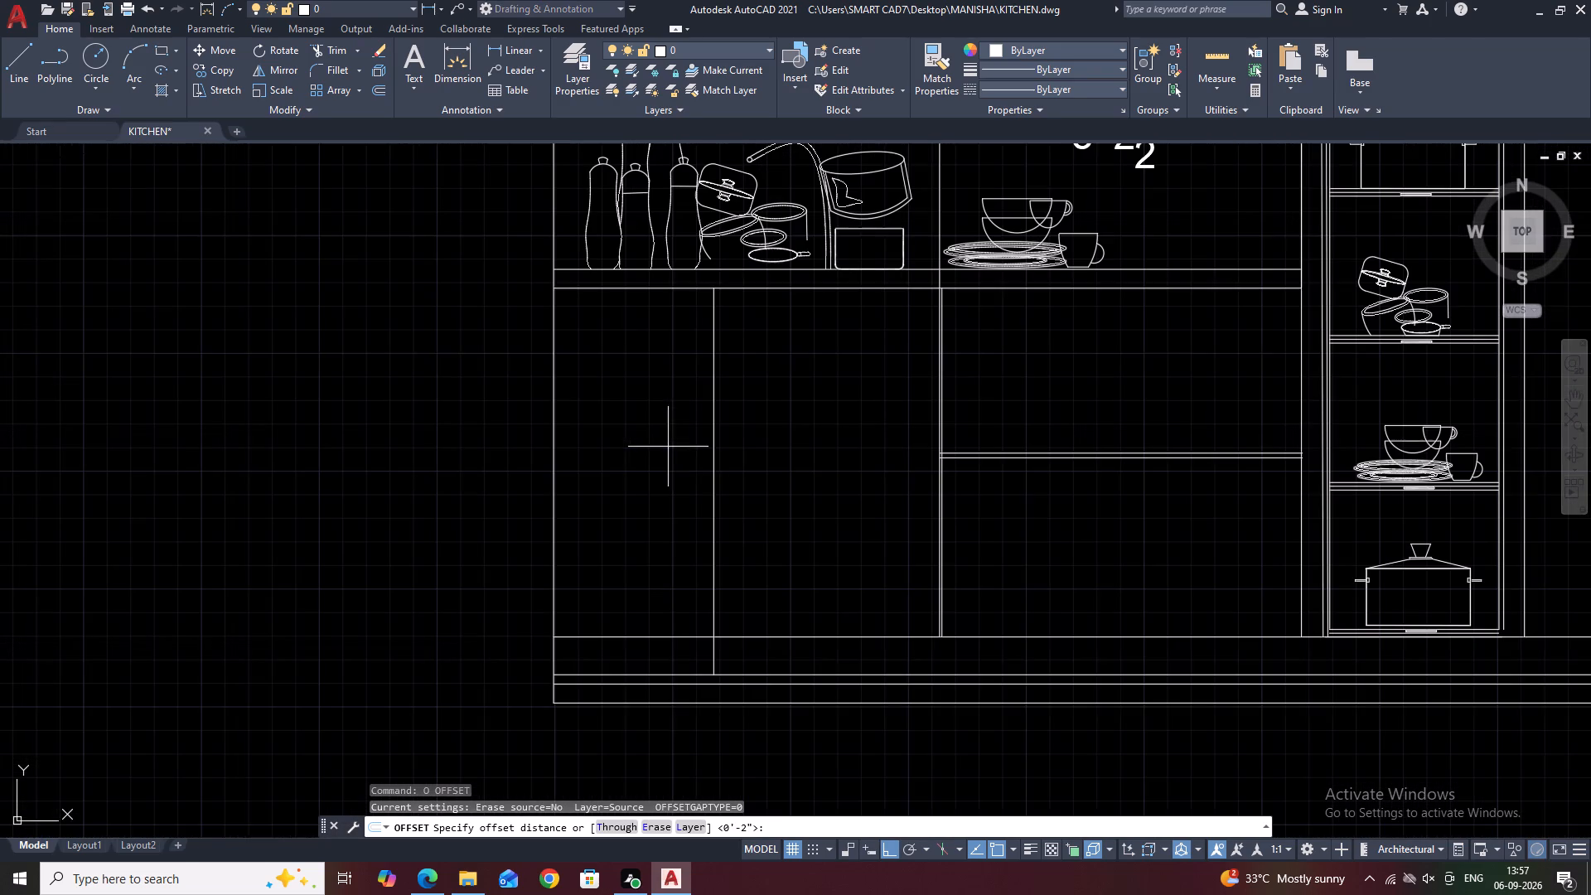
middle_drag(863, 437, 893, 515)
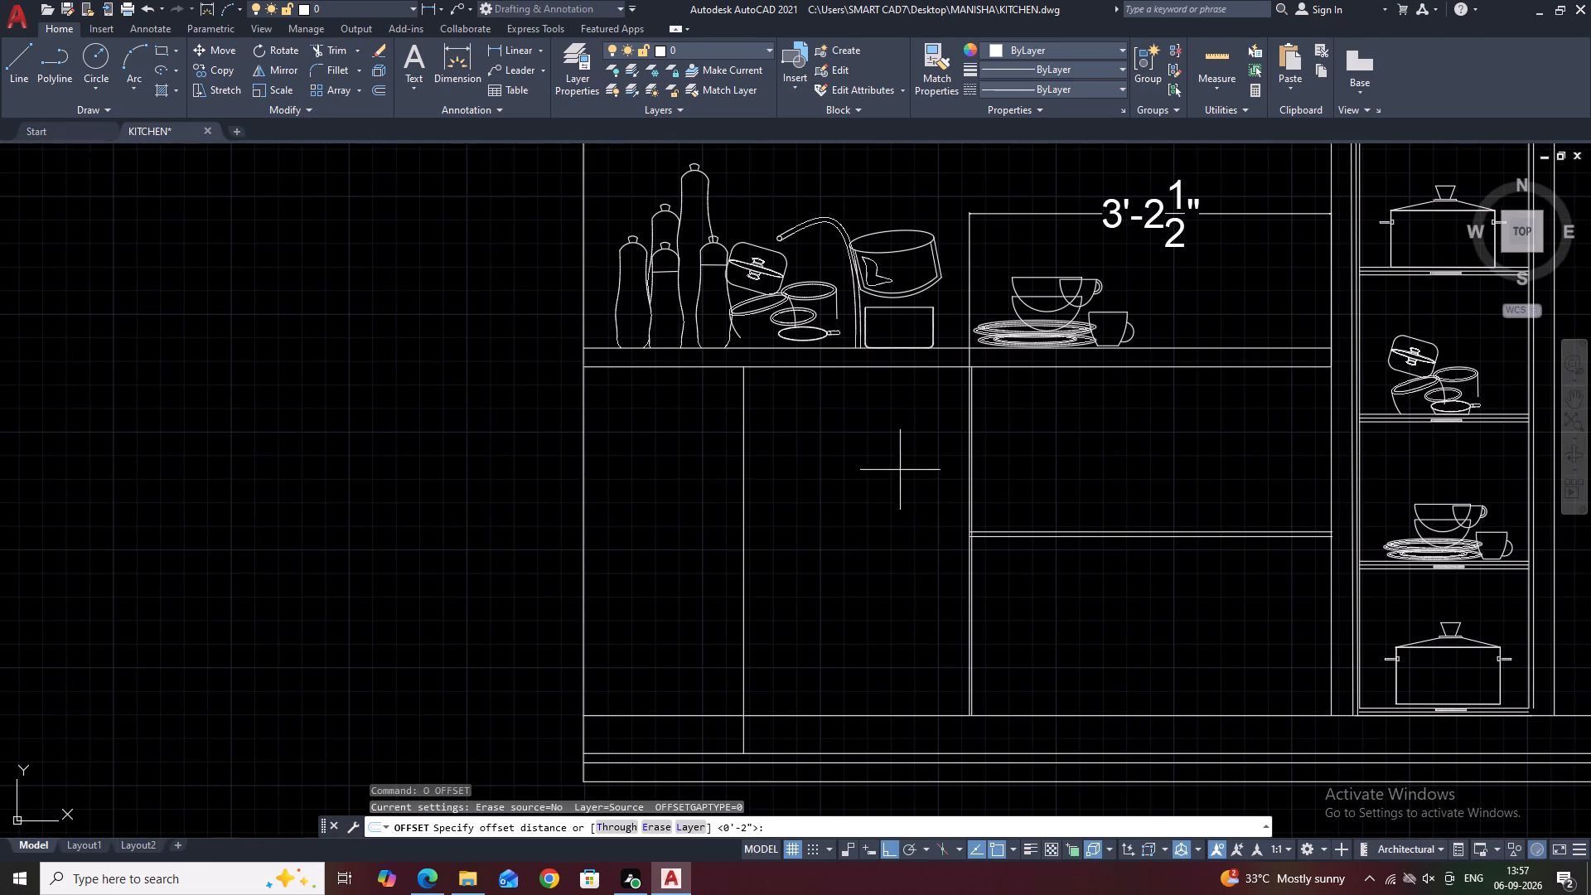
middle_drag(985, 390, 999, 425)
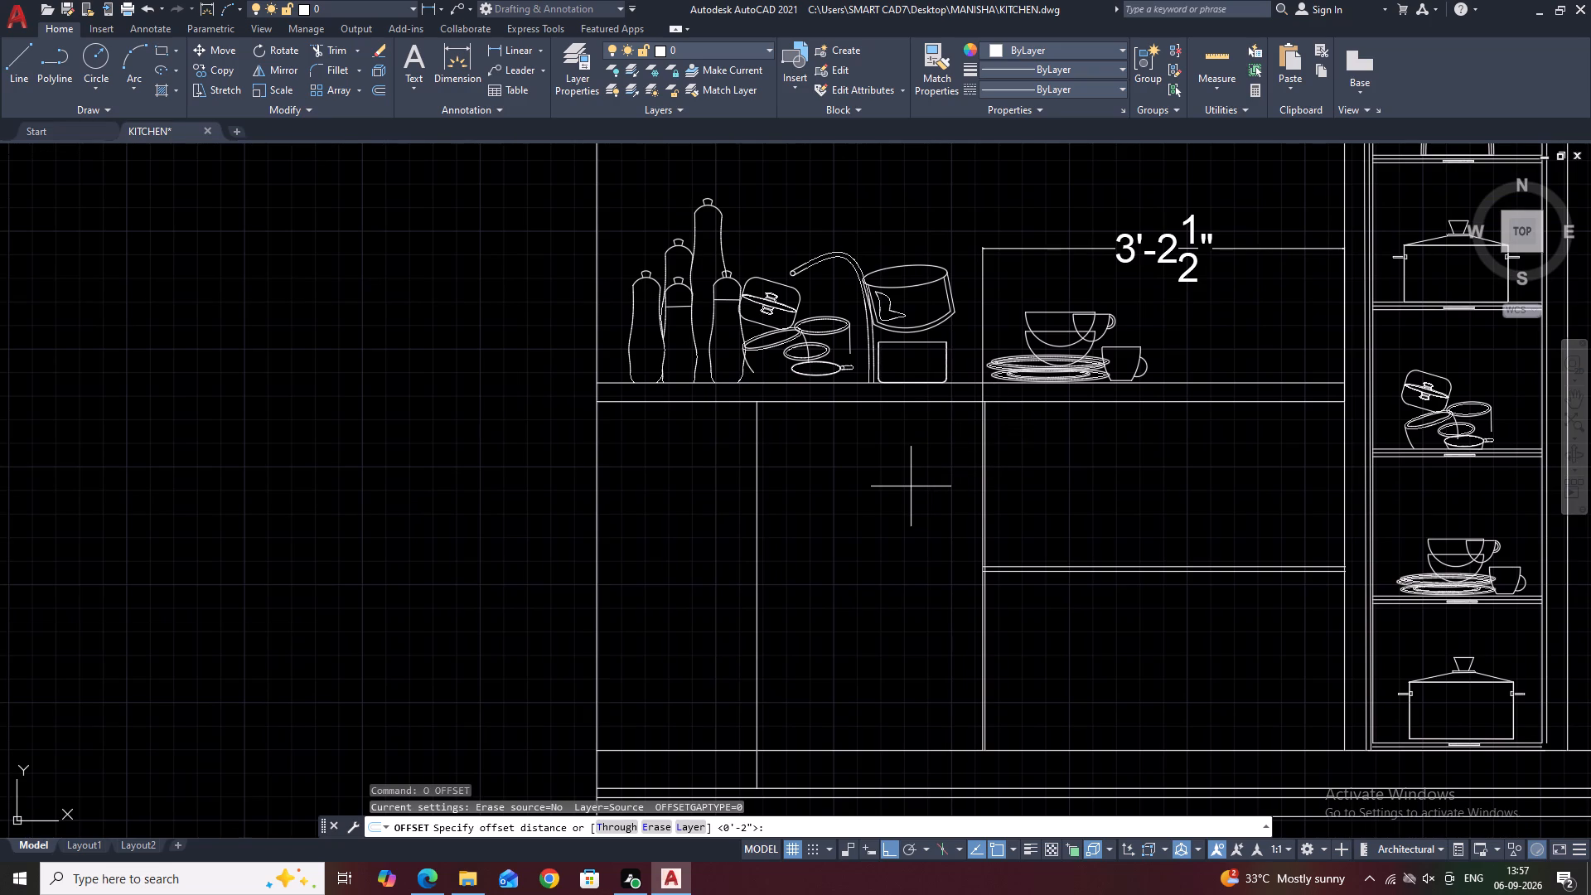
text(1)
key(space)
click(844, 476)
middle_drag(907, 604, 925, 516)
key(Escape)
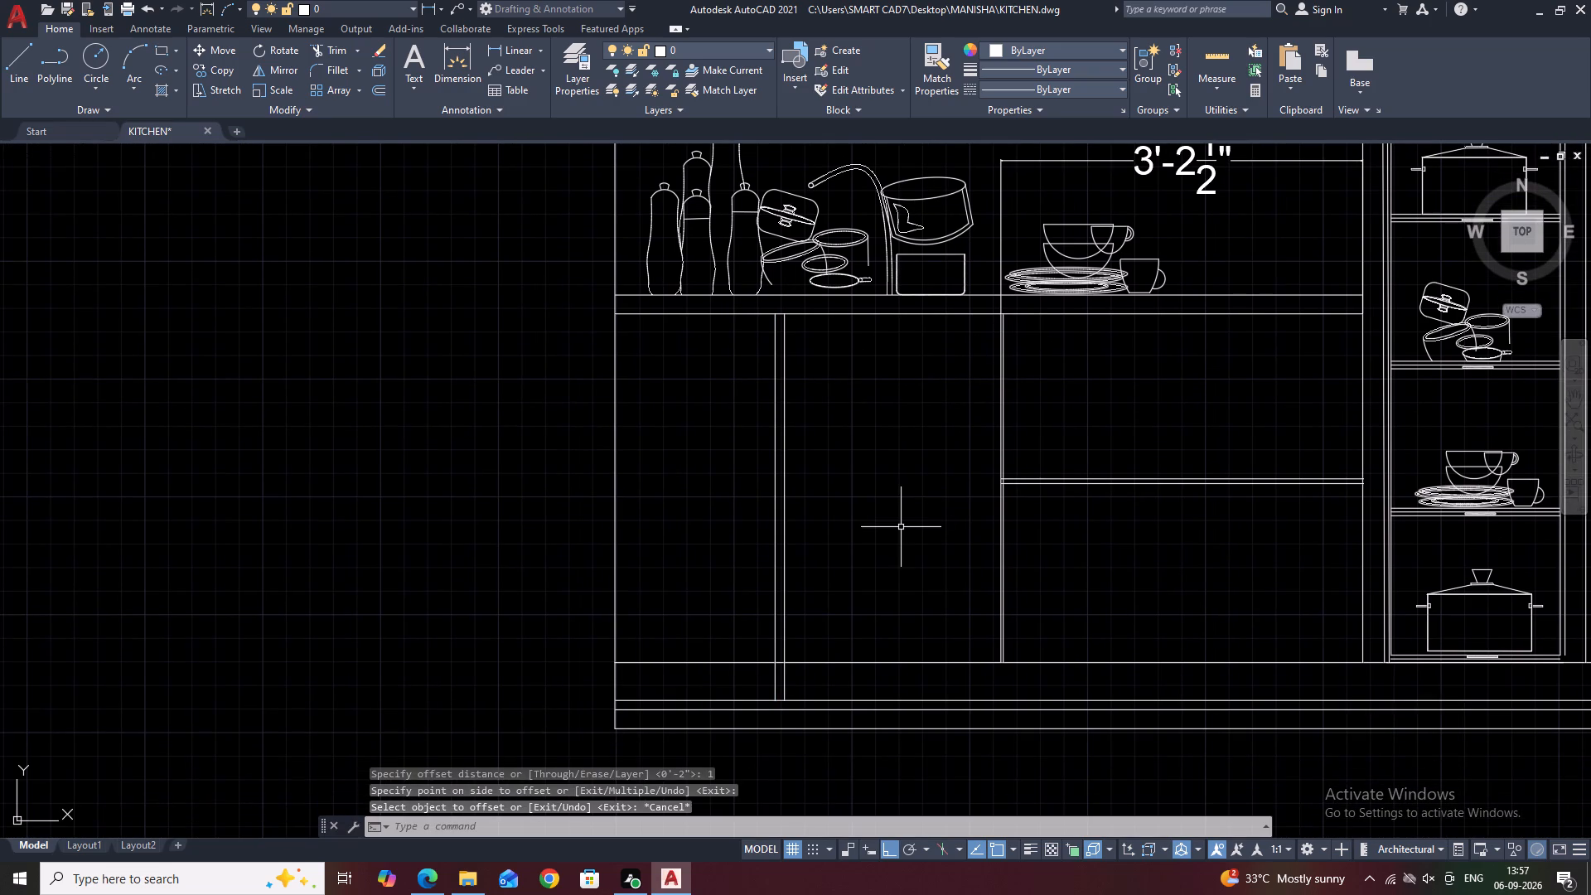
Trim the part of the new divider line that runs below the elevation's bottom line.
text(TR)
key(space)
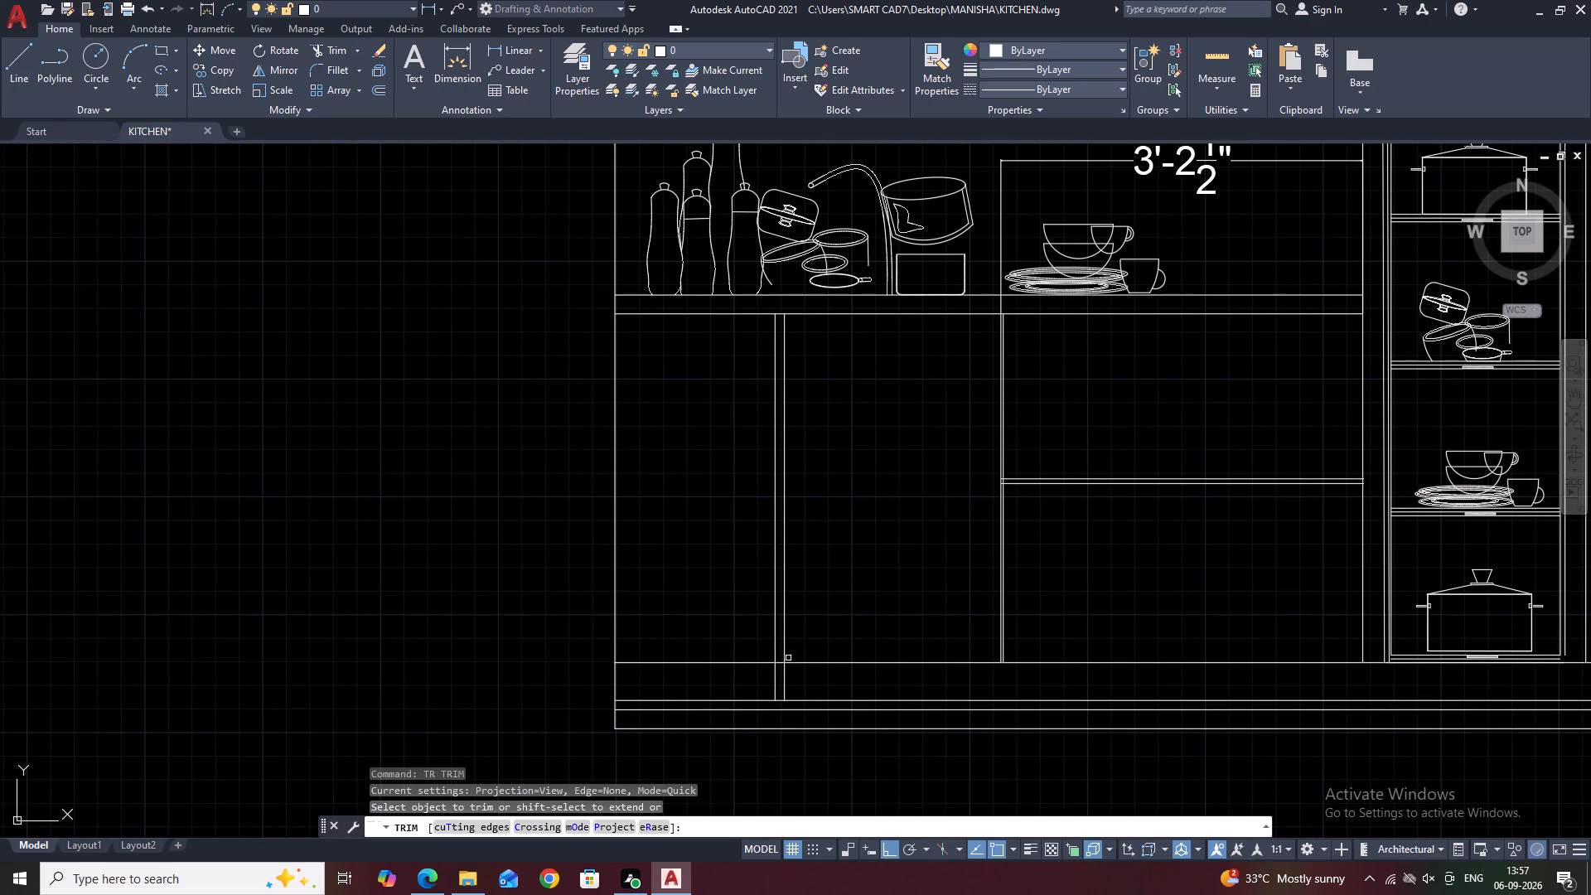
click(786, 674)
key(Escape)
Draw two short horizontal lines, one above the other, across the 1" gap between the base cabinet's divider lines.
middle_drag(797, 457, 798, 541)
key(l)
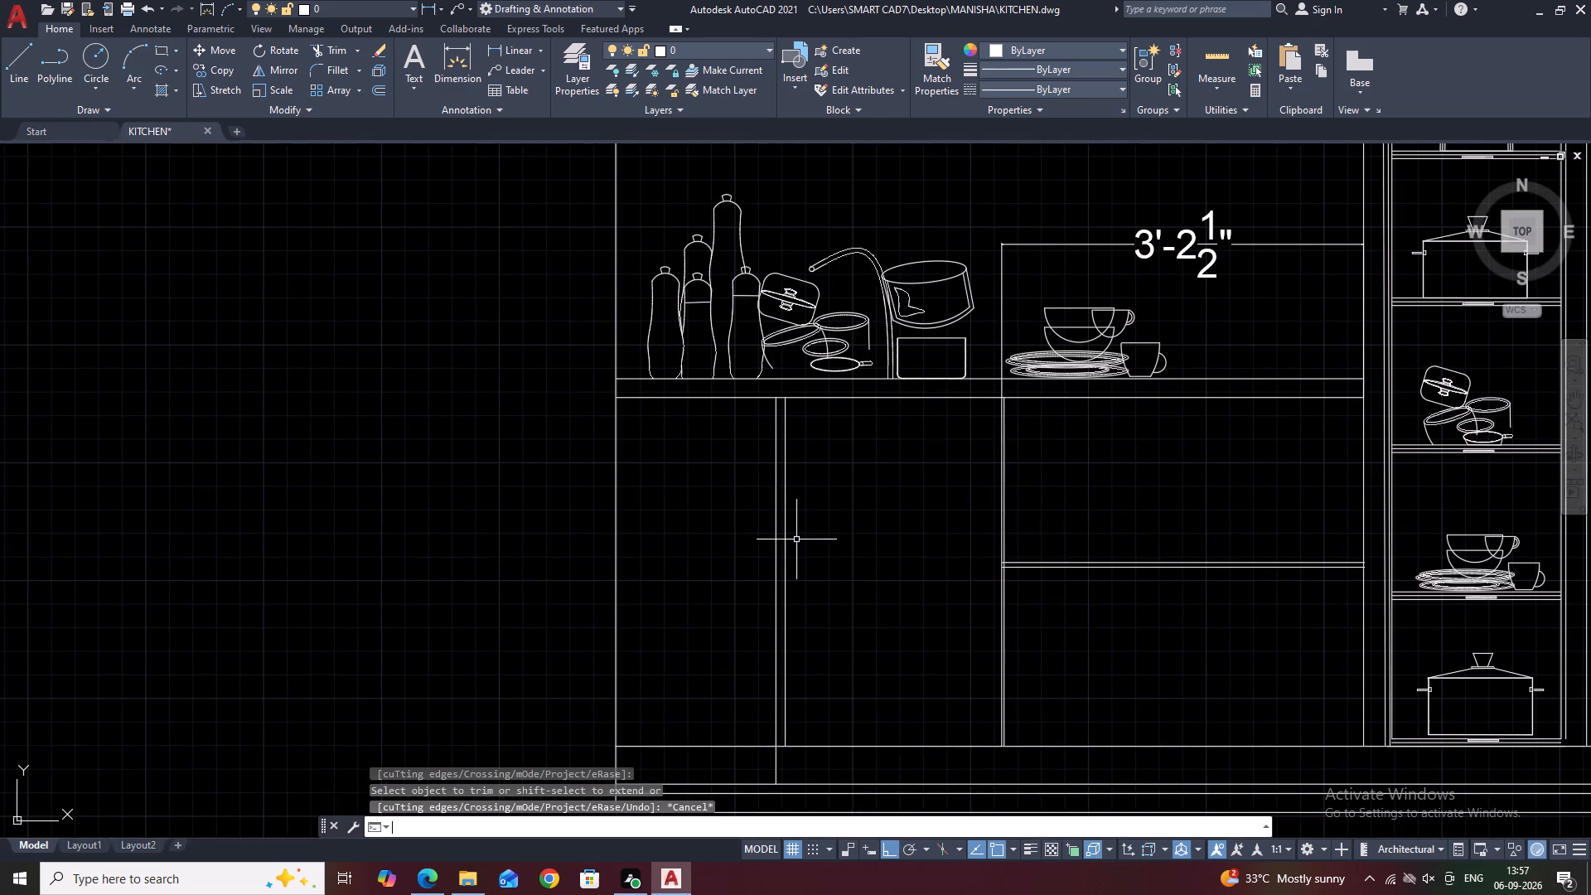
key(space)
scroll(780, 481, up, 3)
click(747, 434)
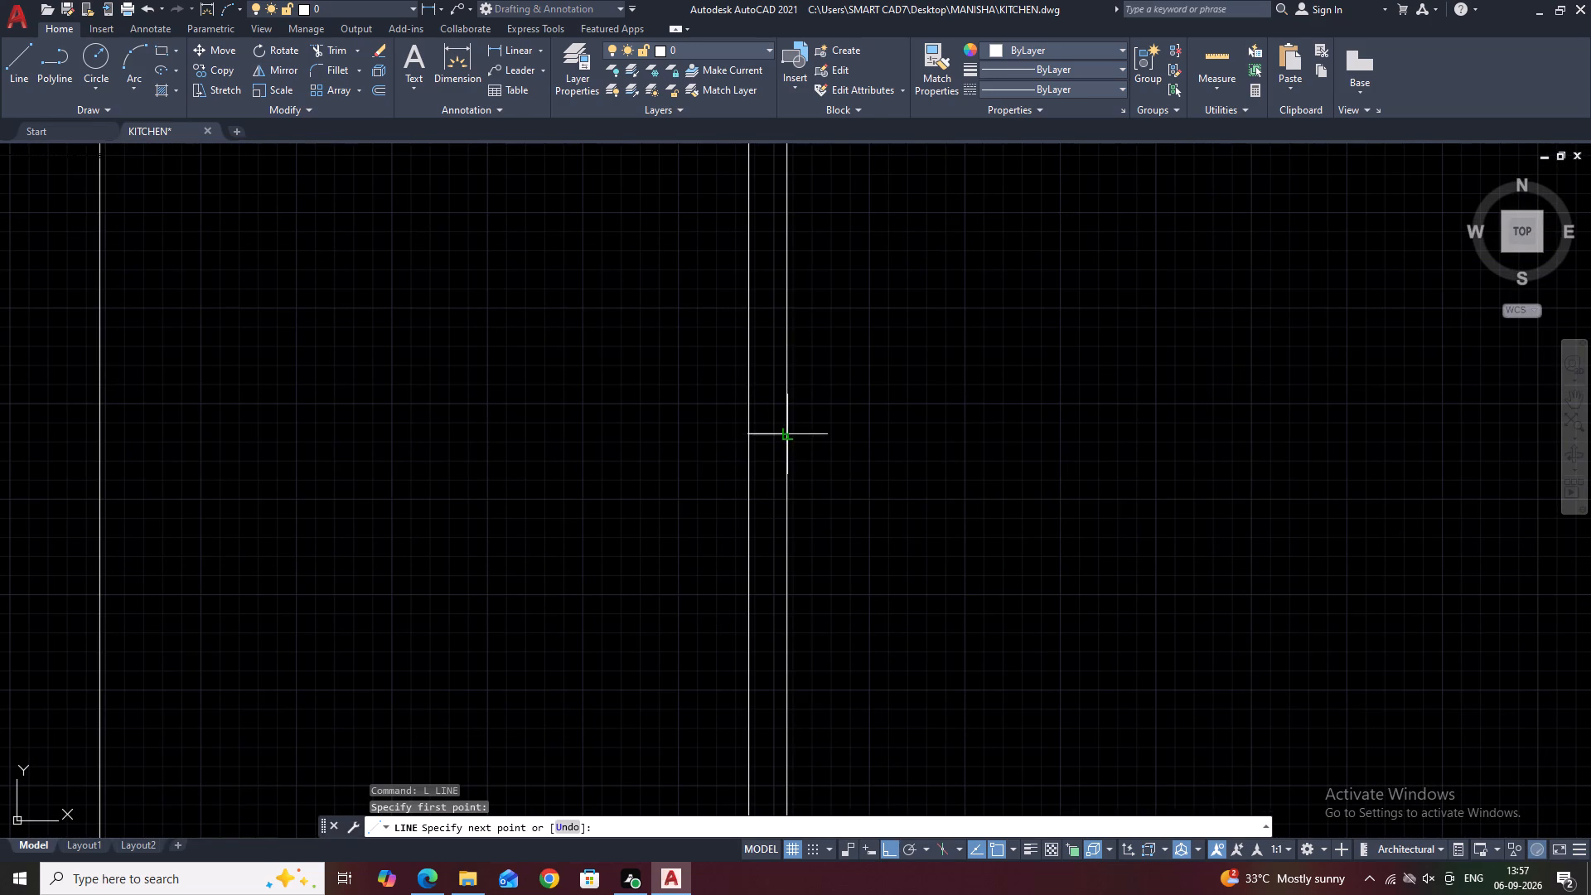
click(785, 437)
key(Escape)
scroll(820, 406, down, 4)
key(space)
scroll(817, 493, up, 2)
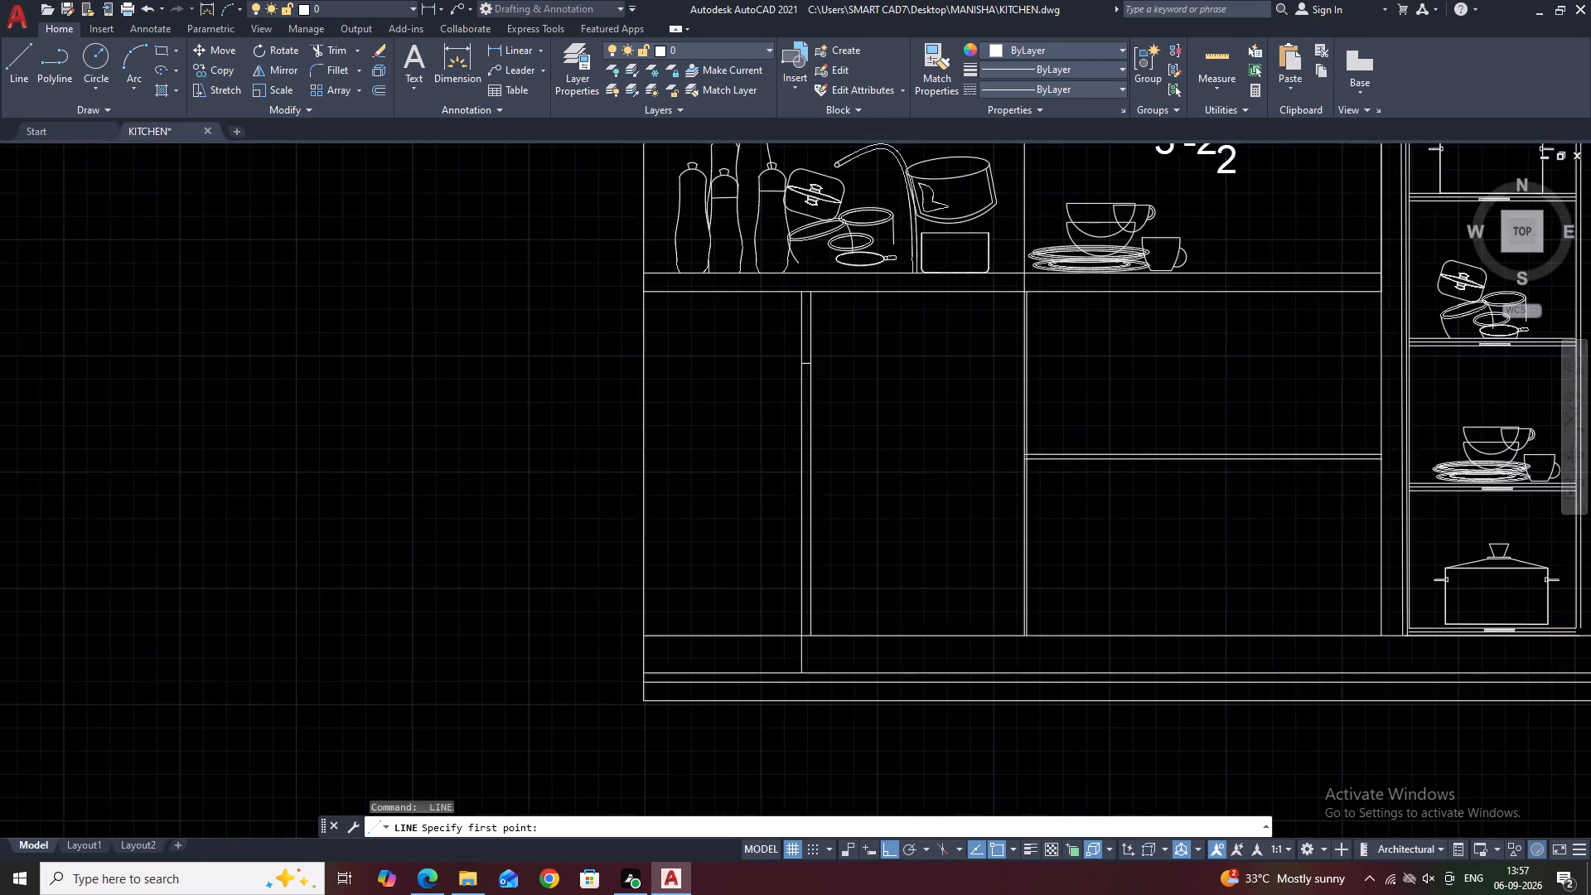
click(791, 500)
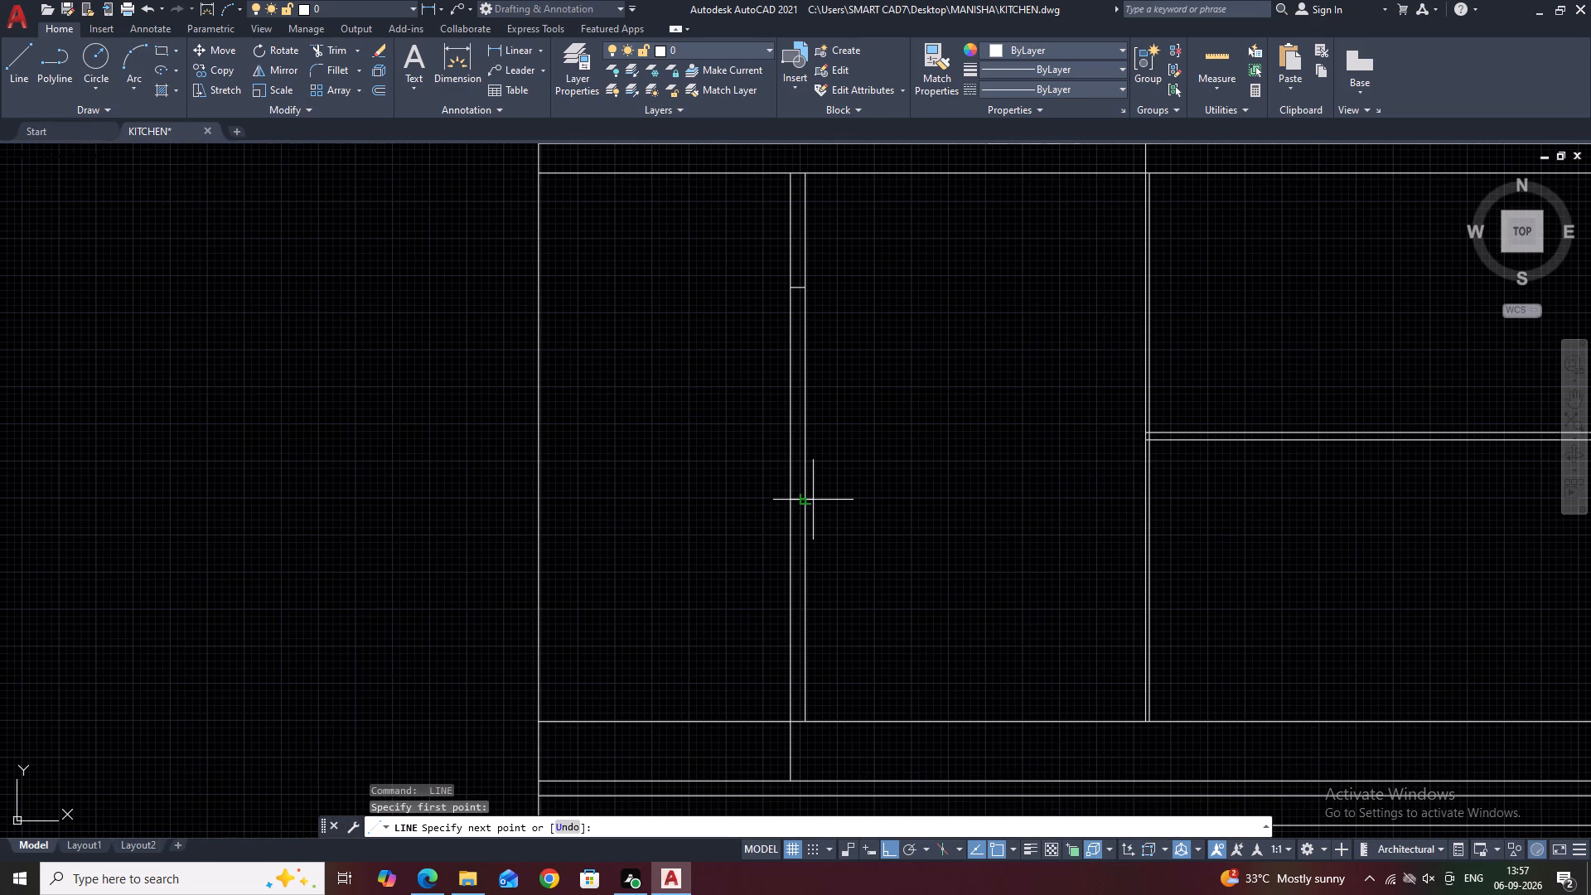
click(813, 500)
key(Escape)
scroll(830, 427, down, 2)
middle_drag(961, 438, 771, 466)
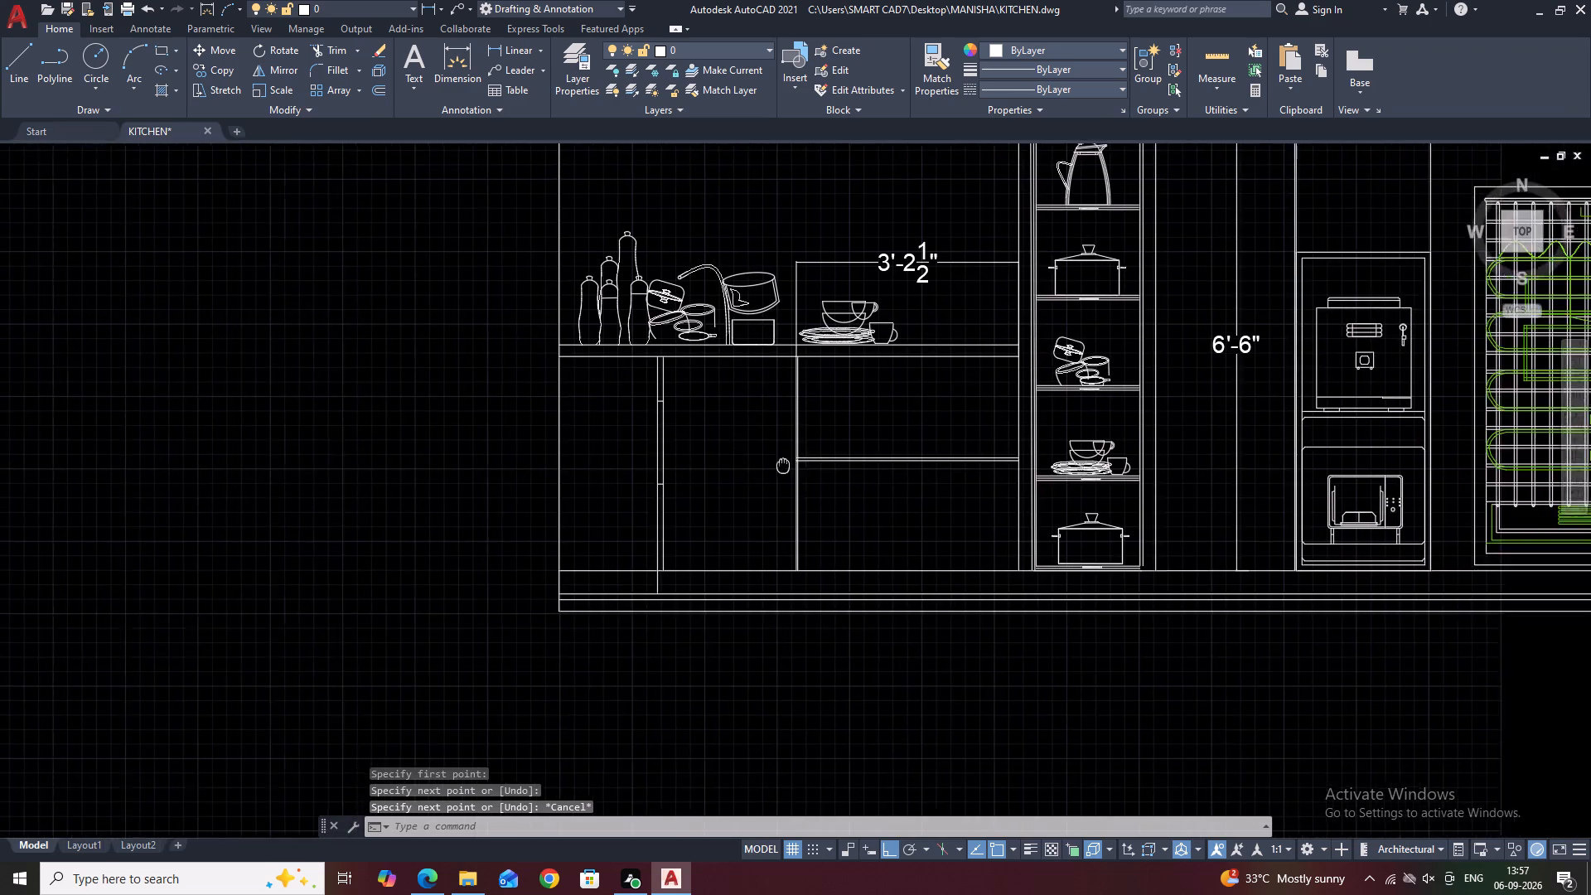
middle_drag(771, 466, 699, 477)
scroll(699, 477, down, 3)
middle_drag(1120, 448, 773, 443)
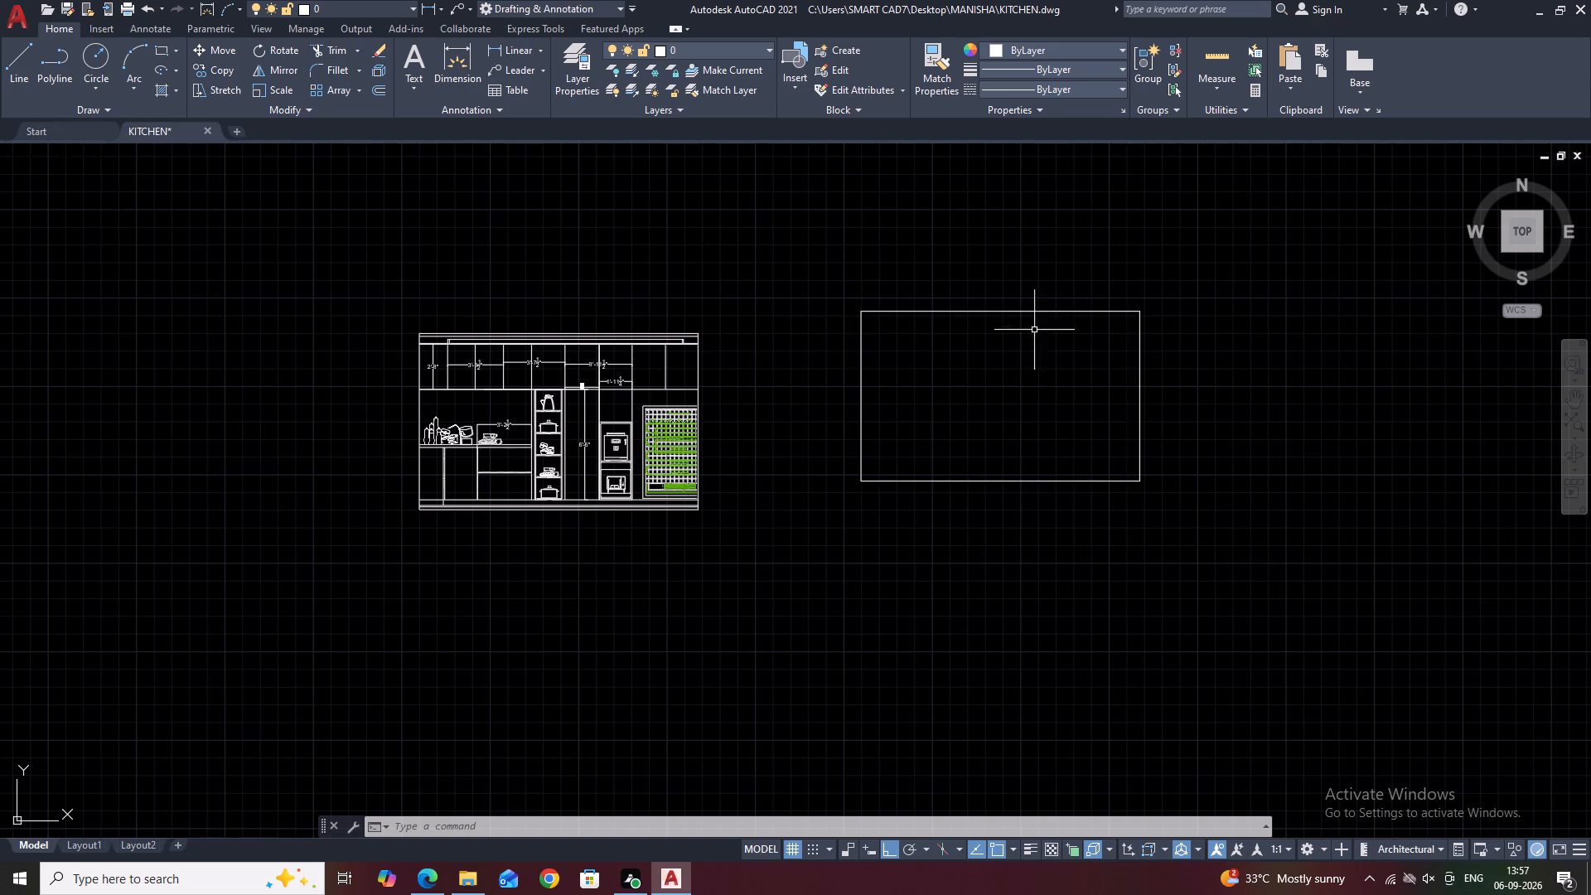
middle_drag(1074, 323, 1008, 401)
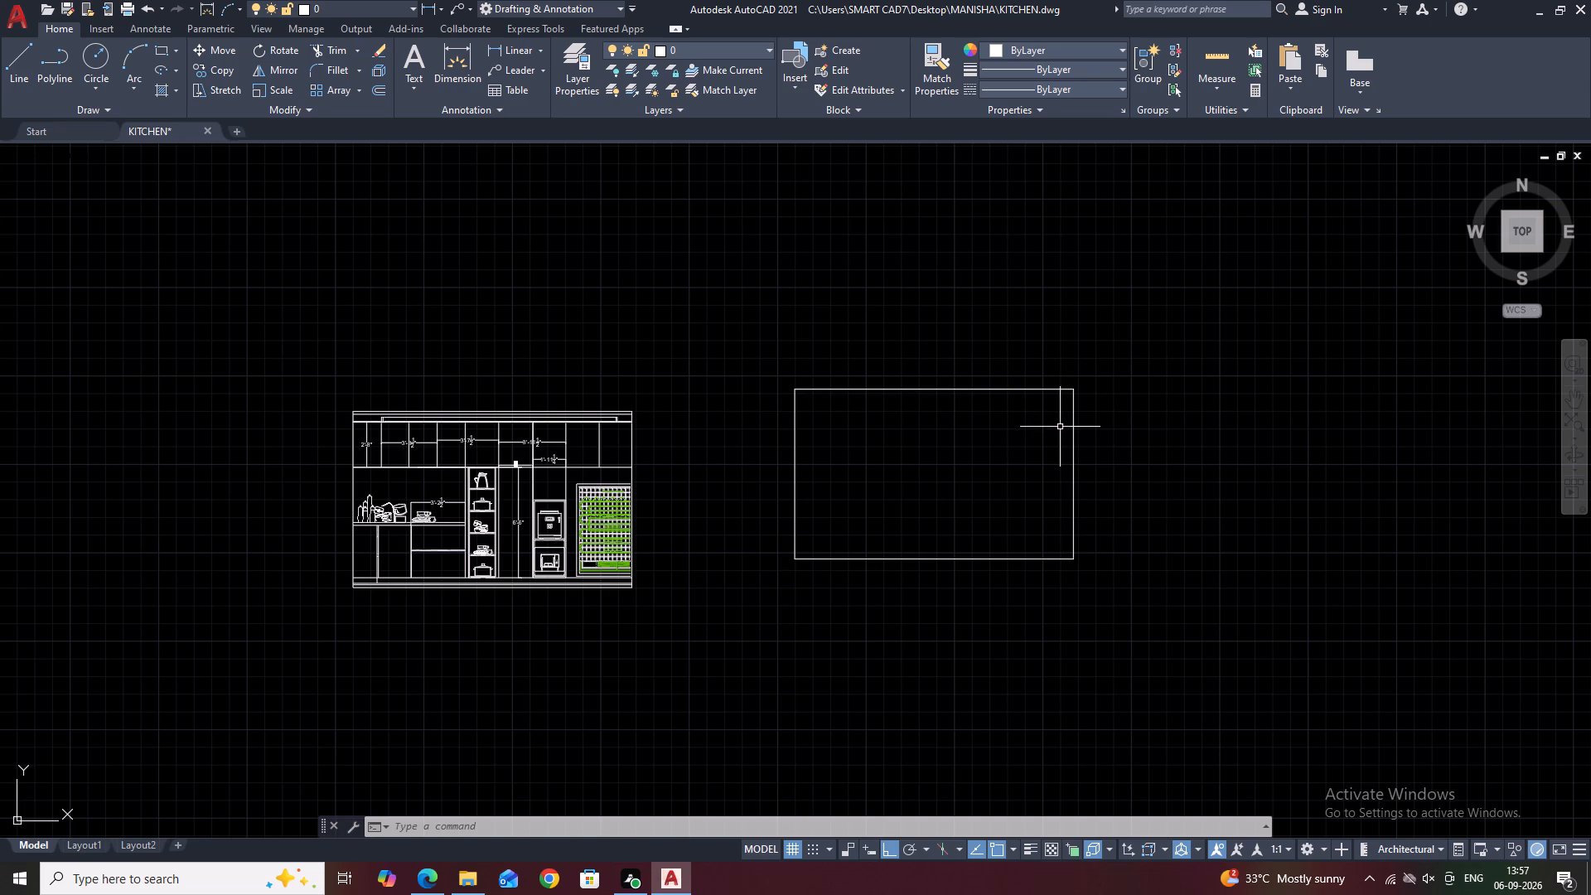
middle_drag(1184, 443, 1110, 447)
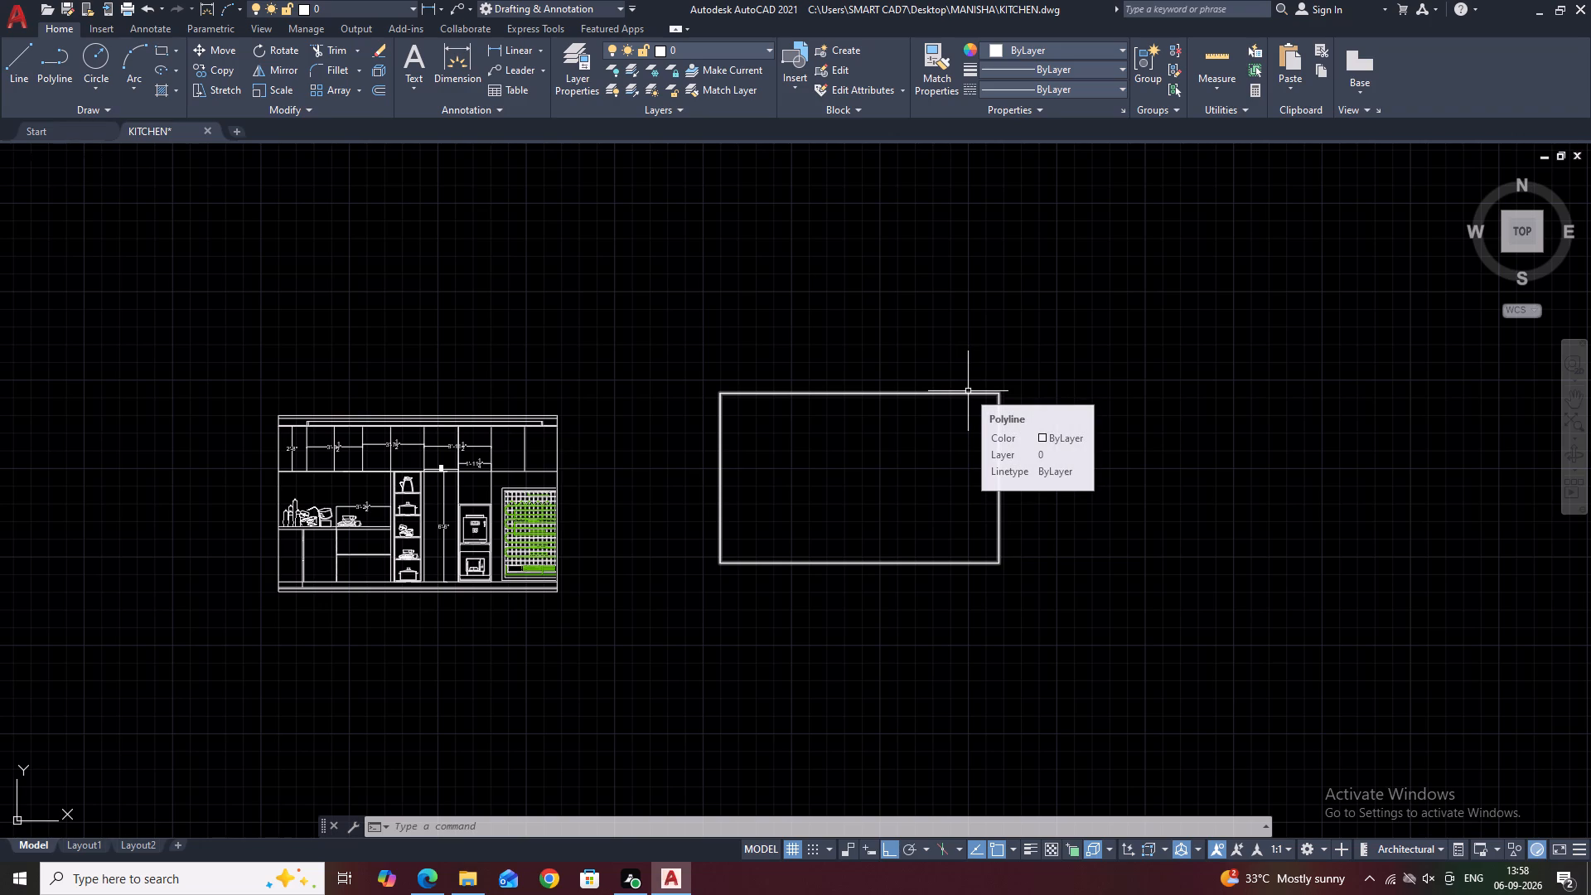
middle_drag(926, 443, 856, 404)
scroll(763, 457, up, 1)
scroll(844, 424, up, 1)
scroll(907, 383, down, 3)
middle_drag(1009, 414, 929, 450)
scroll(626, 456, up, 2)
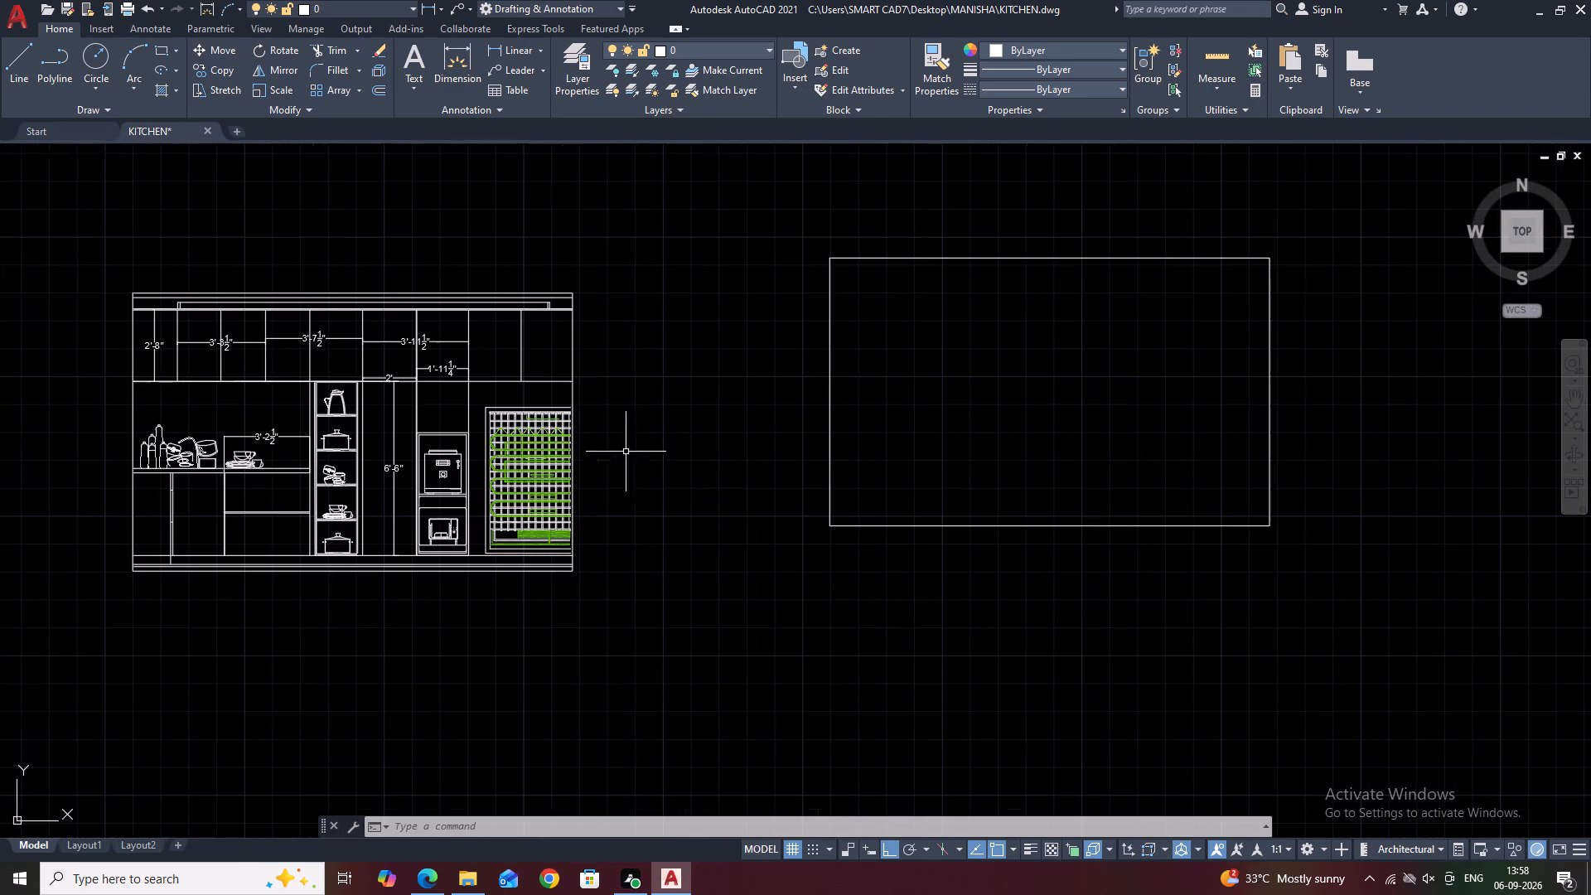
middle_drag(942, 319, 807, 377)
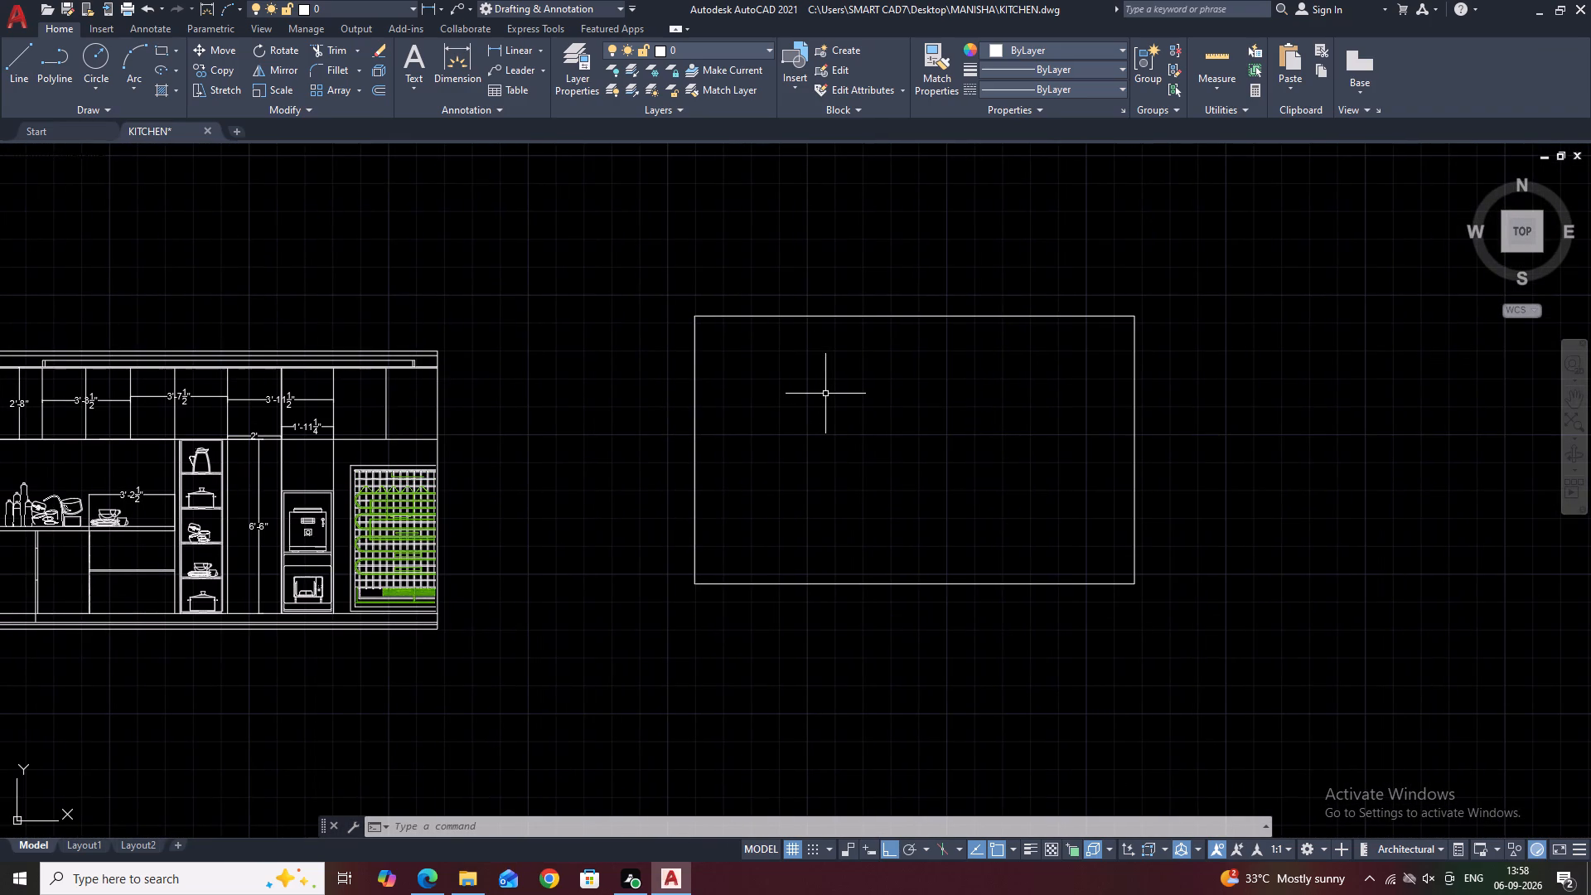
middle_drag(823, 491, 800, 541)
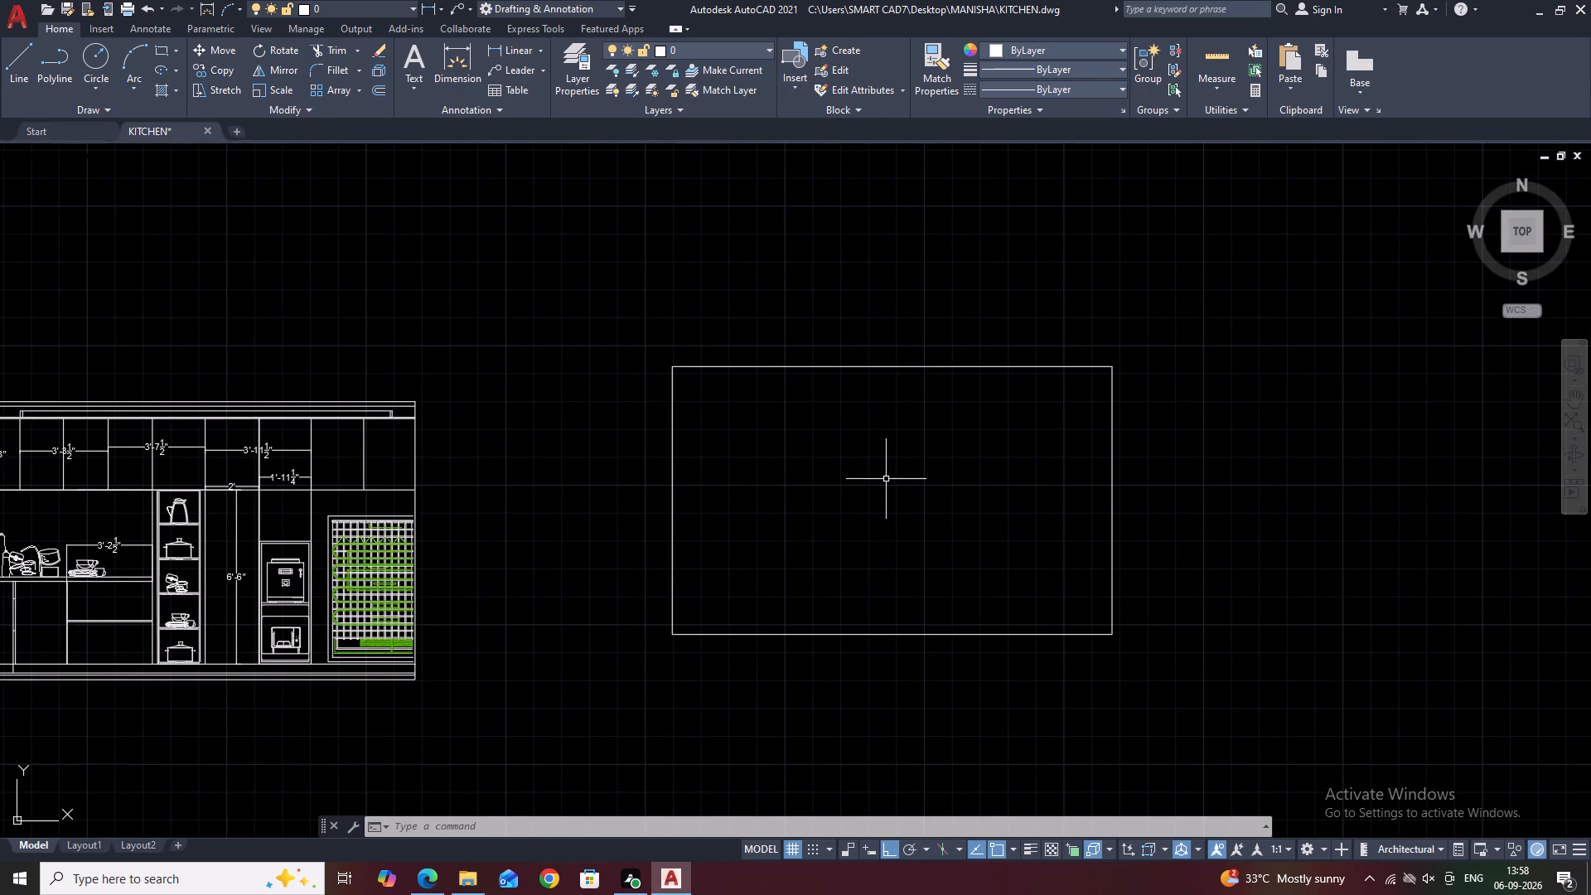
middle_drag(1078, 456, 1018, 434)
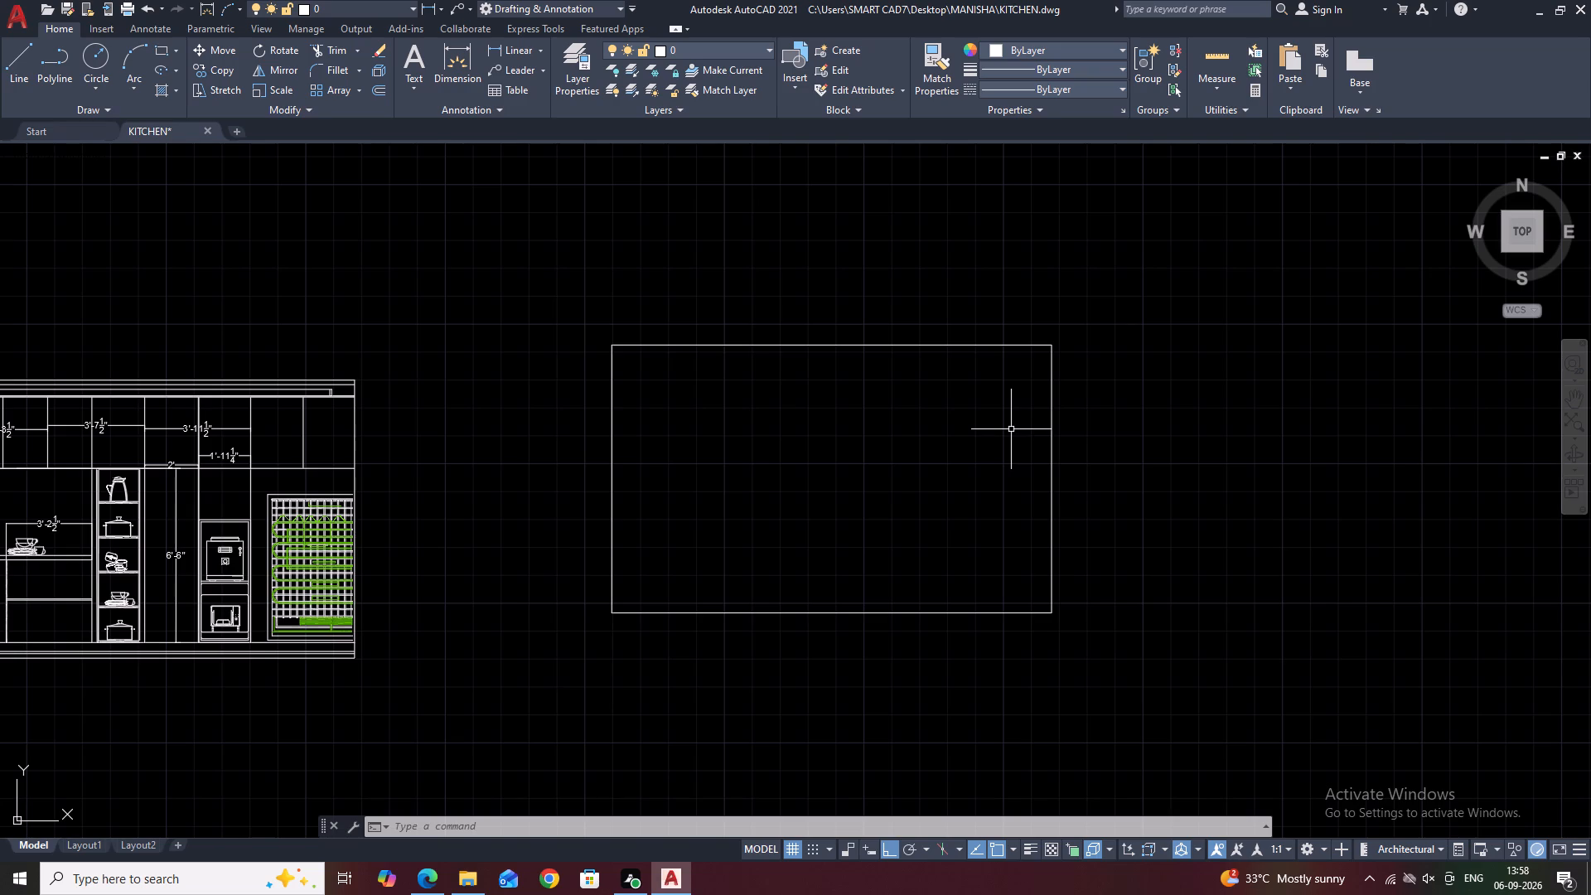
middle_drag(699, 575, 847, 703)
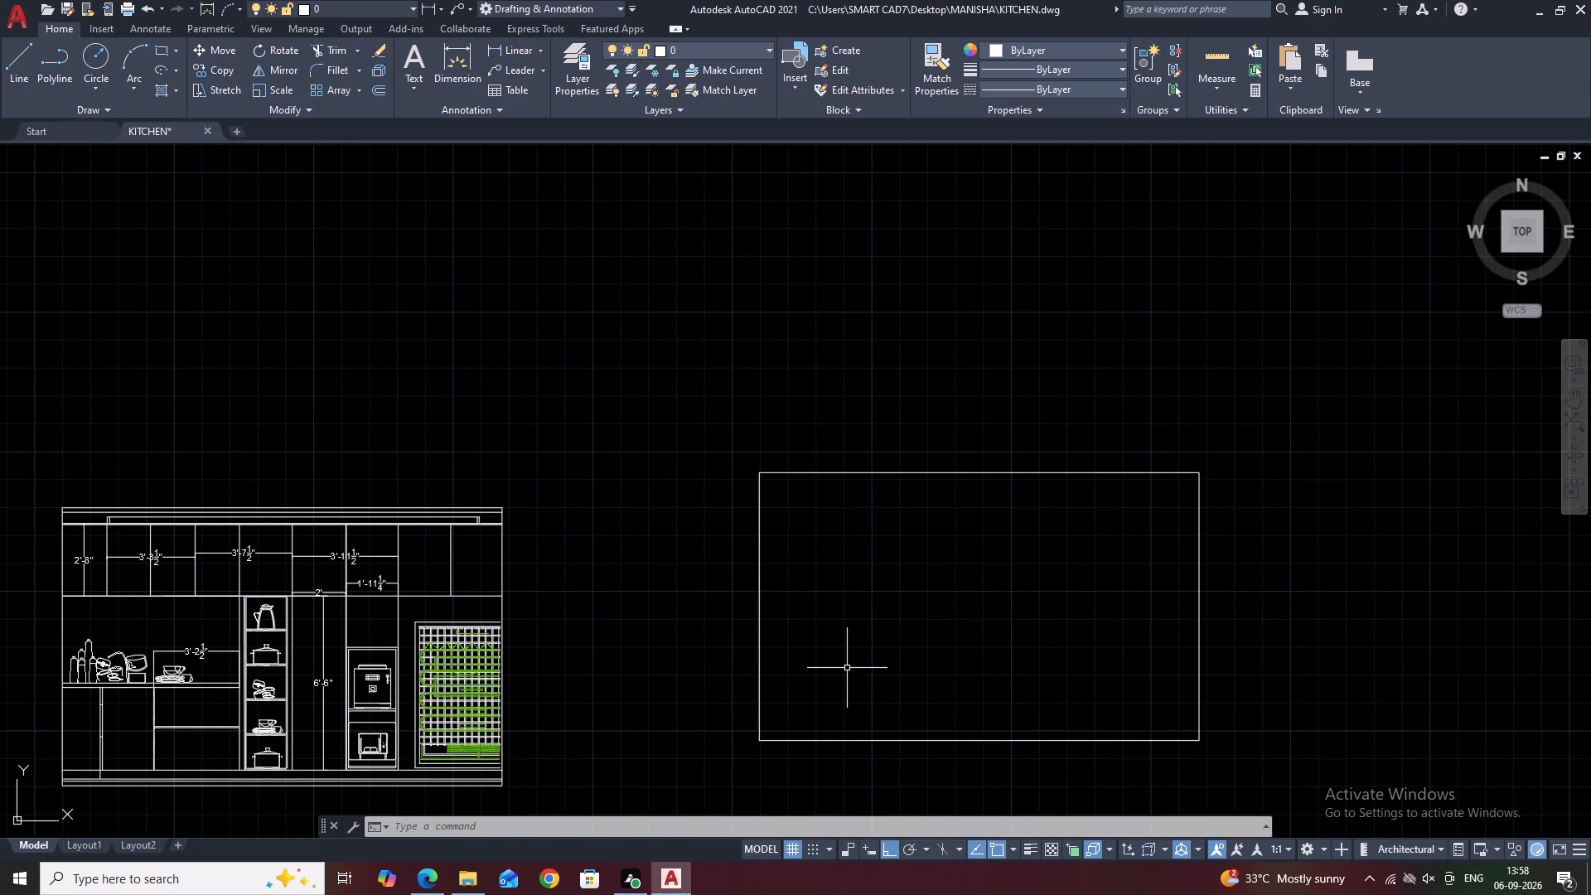
Place a 3'4" vertical linear dimension rising from the empty rectangle's bottom edge, near its lower-left corner.
key(d)
key(l)
key(i)
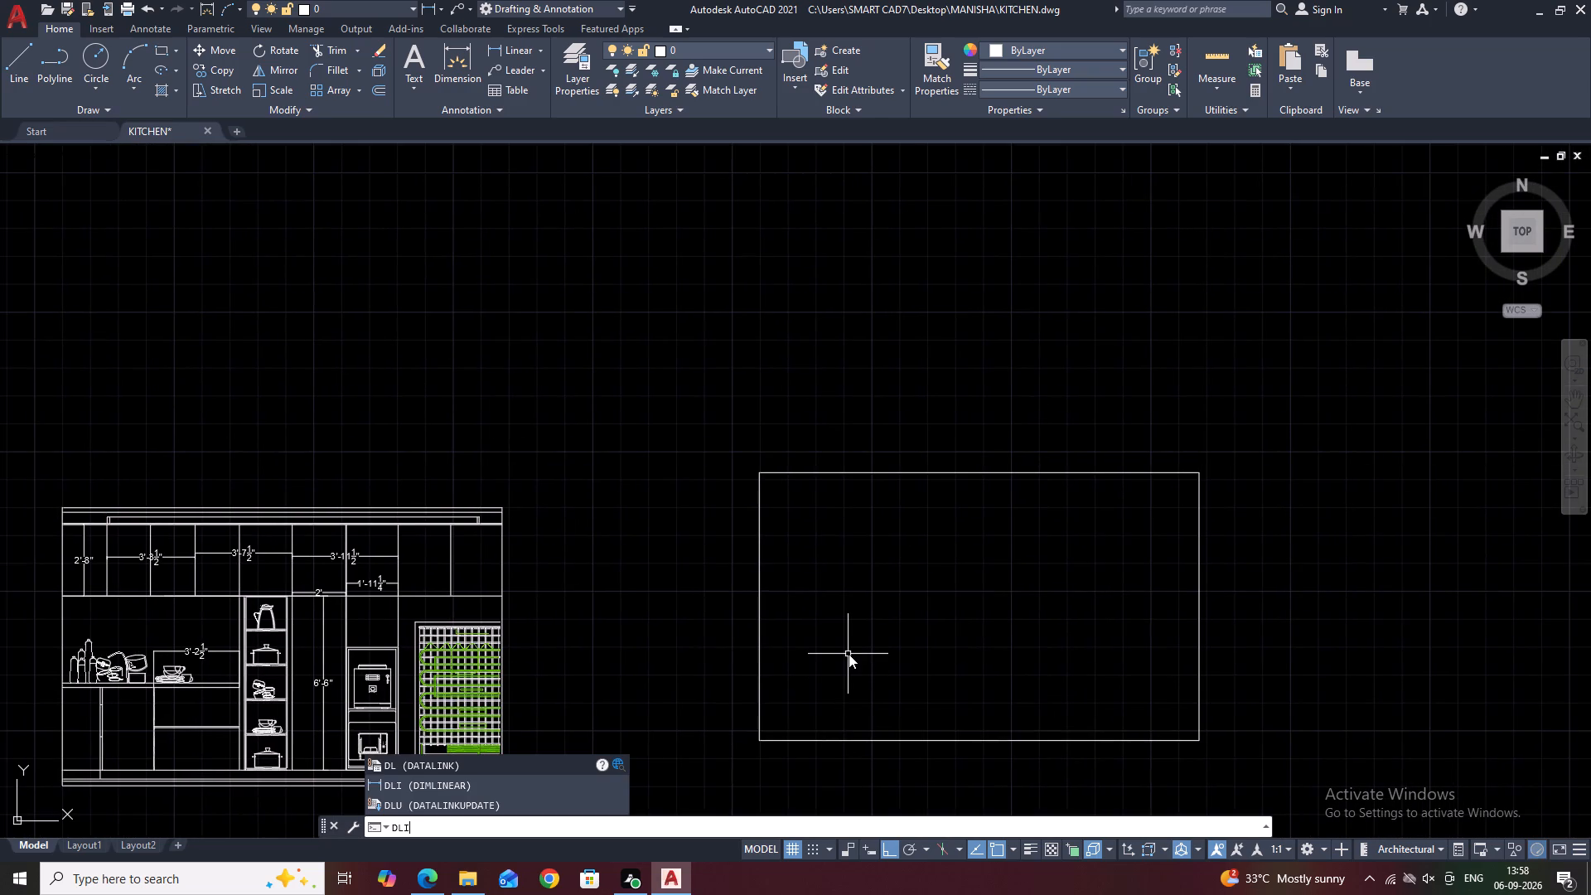
key(space)
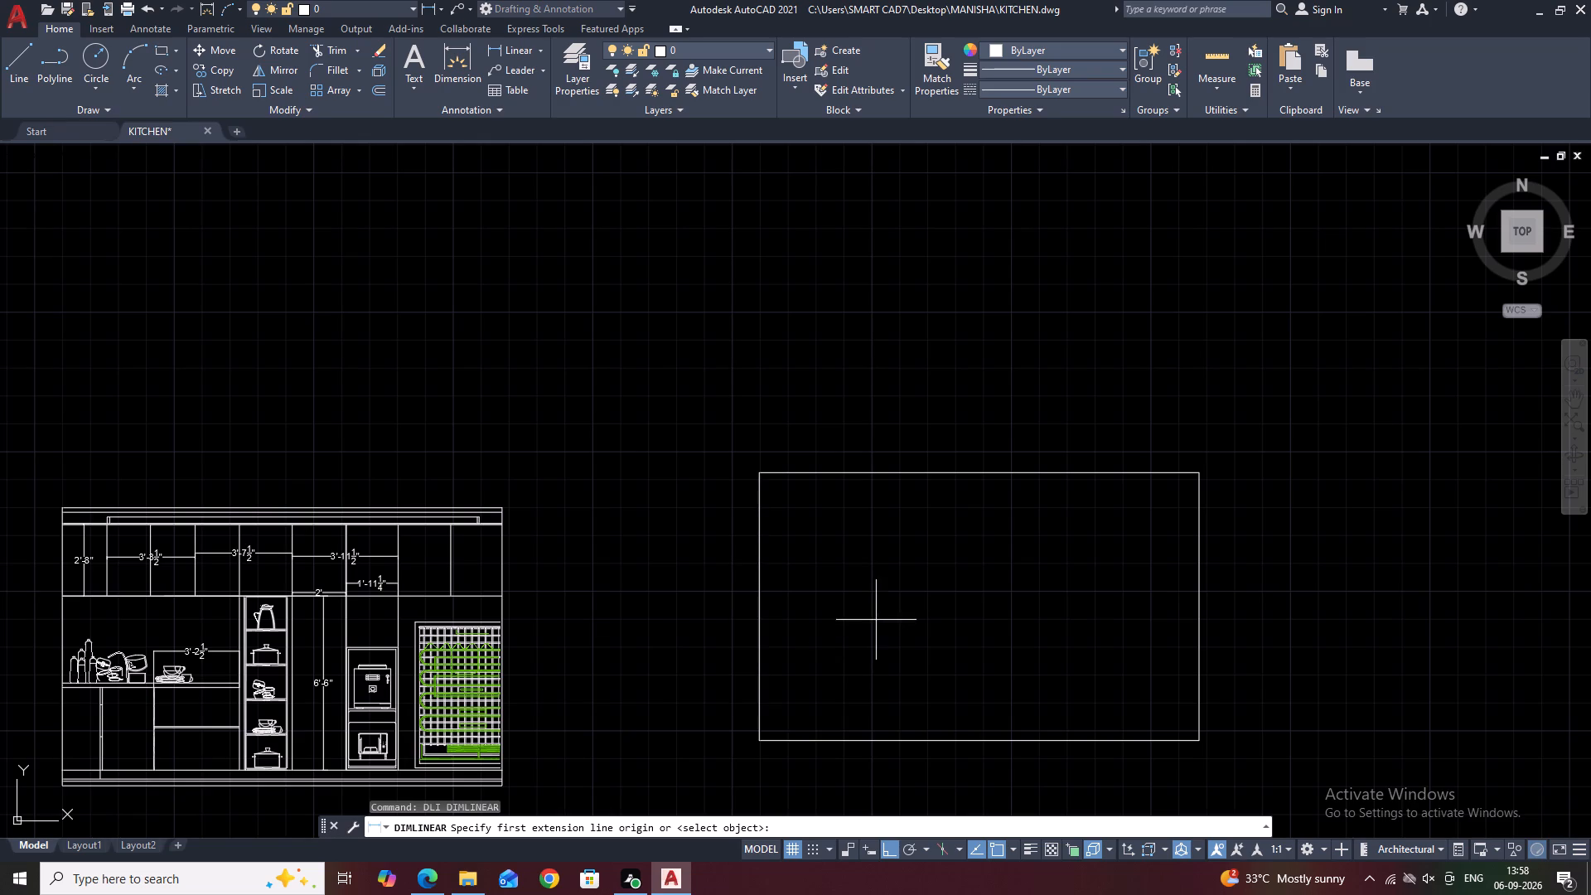
middle_drag(1164, 622, 1087, 520)
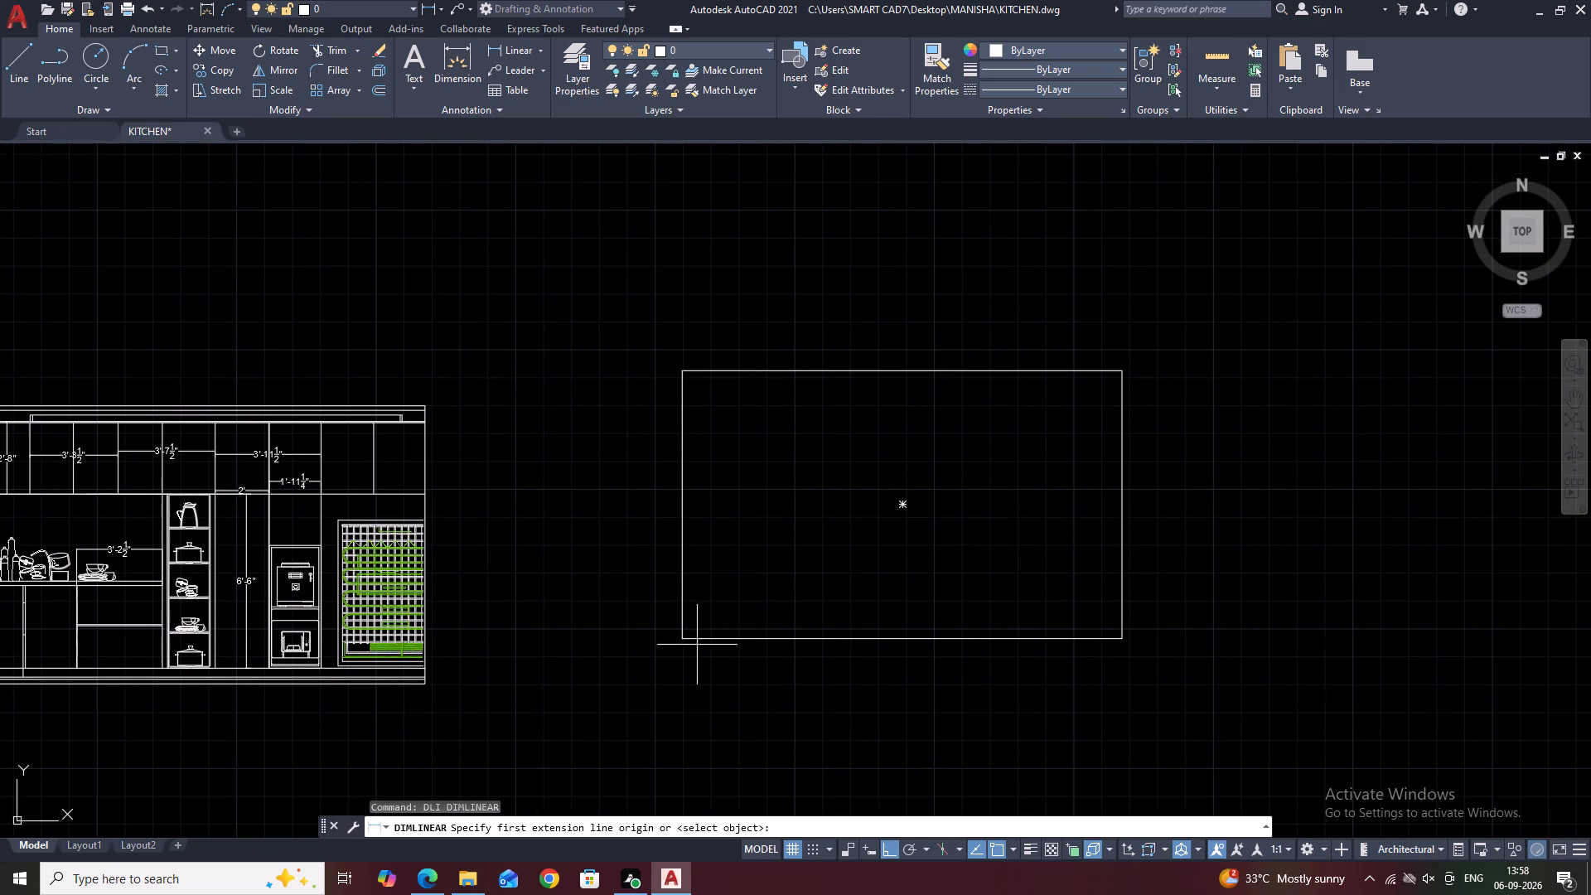
scroll(692, 644, up, 2)
click(704, 634)
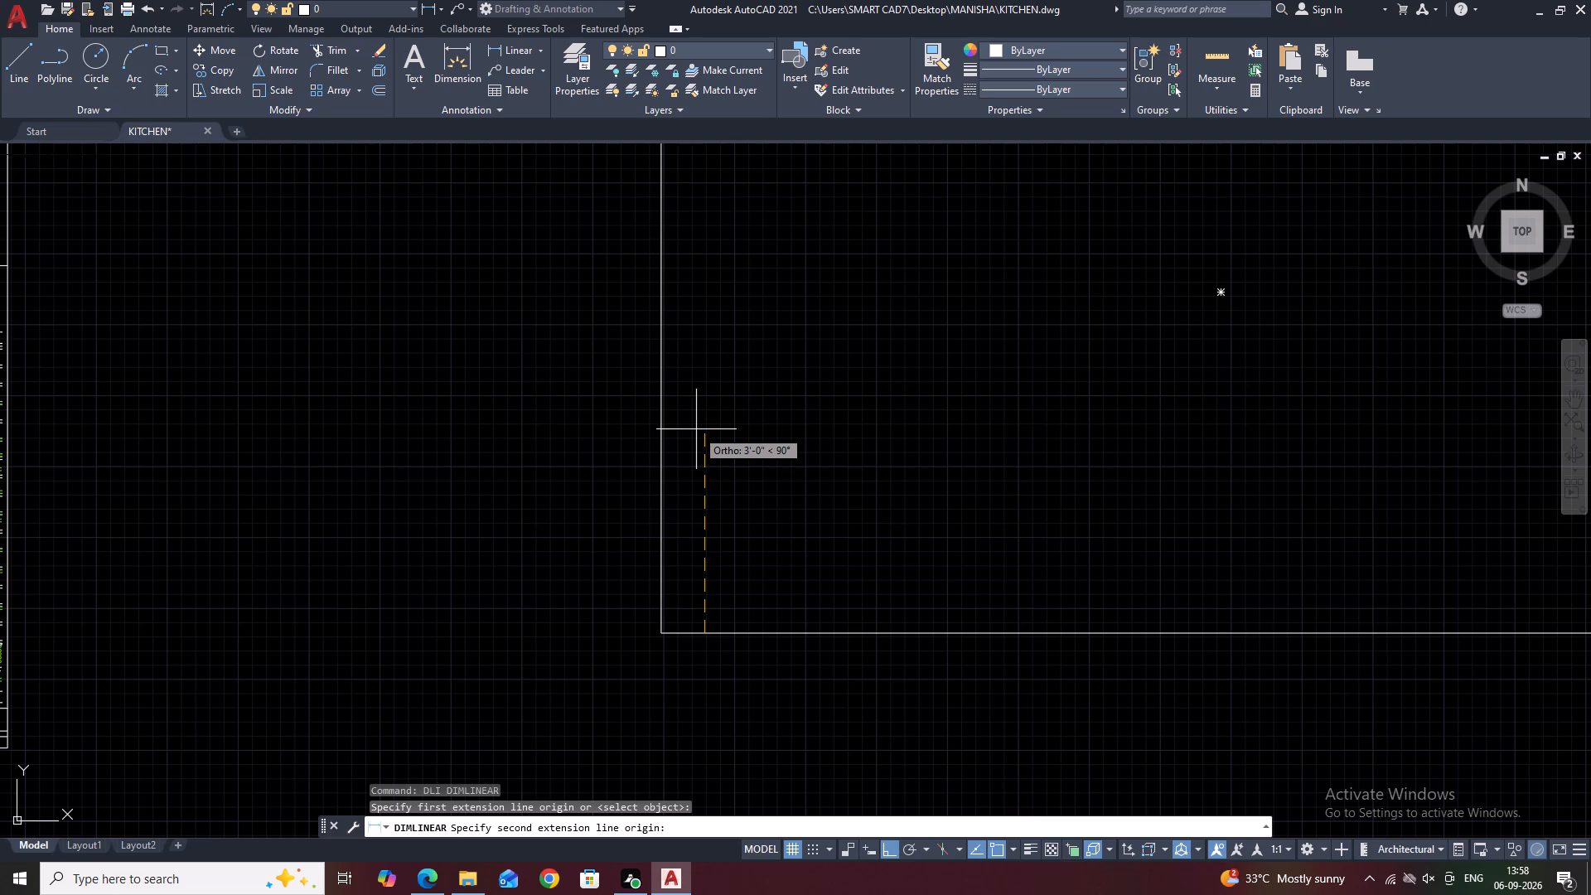
text(3'4)
key(Return)
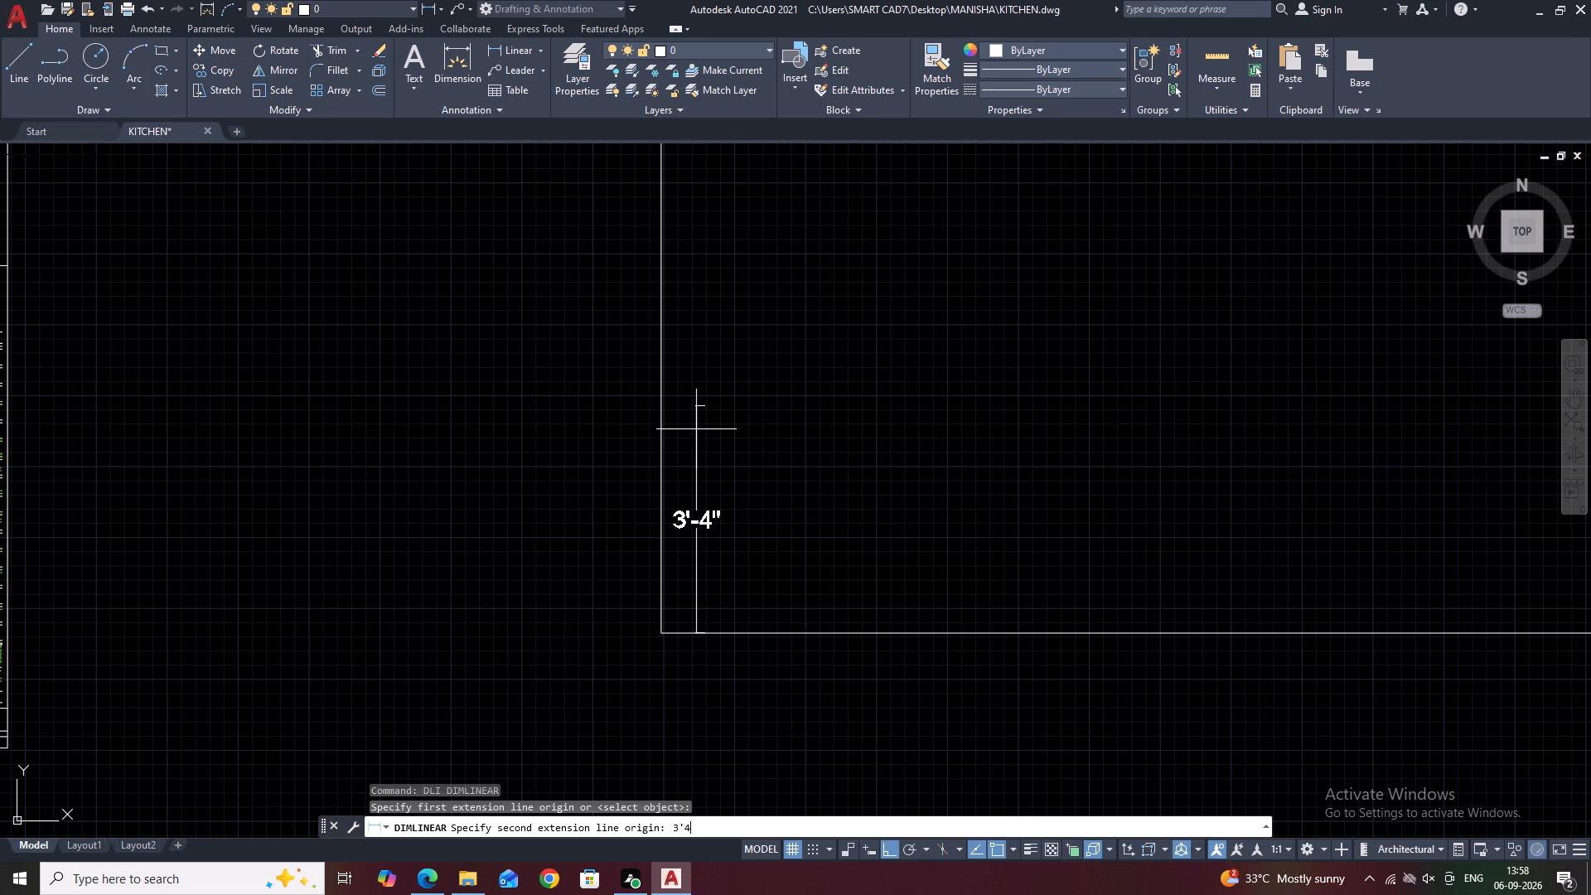
click(696, 429)
click(717, 472)
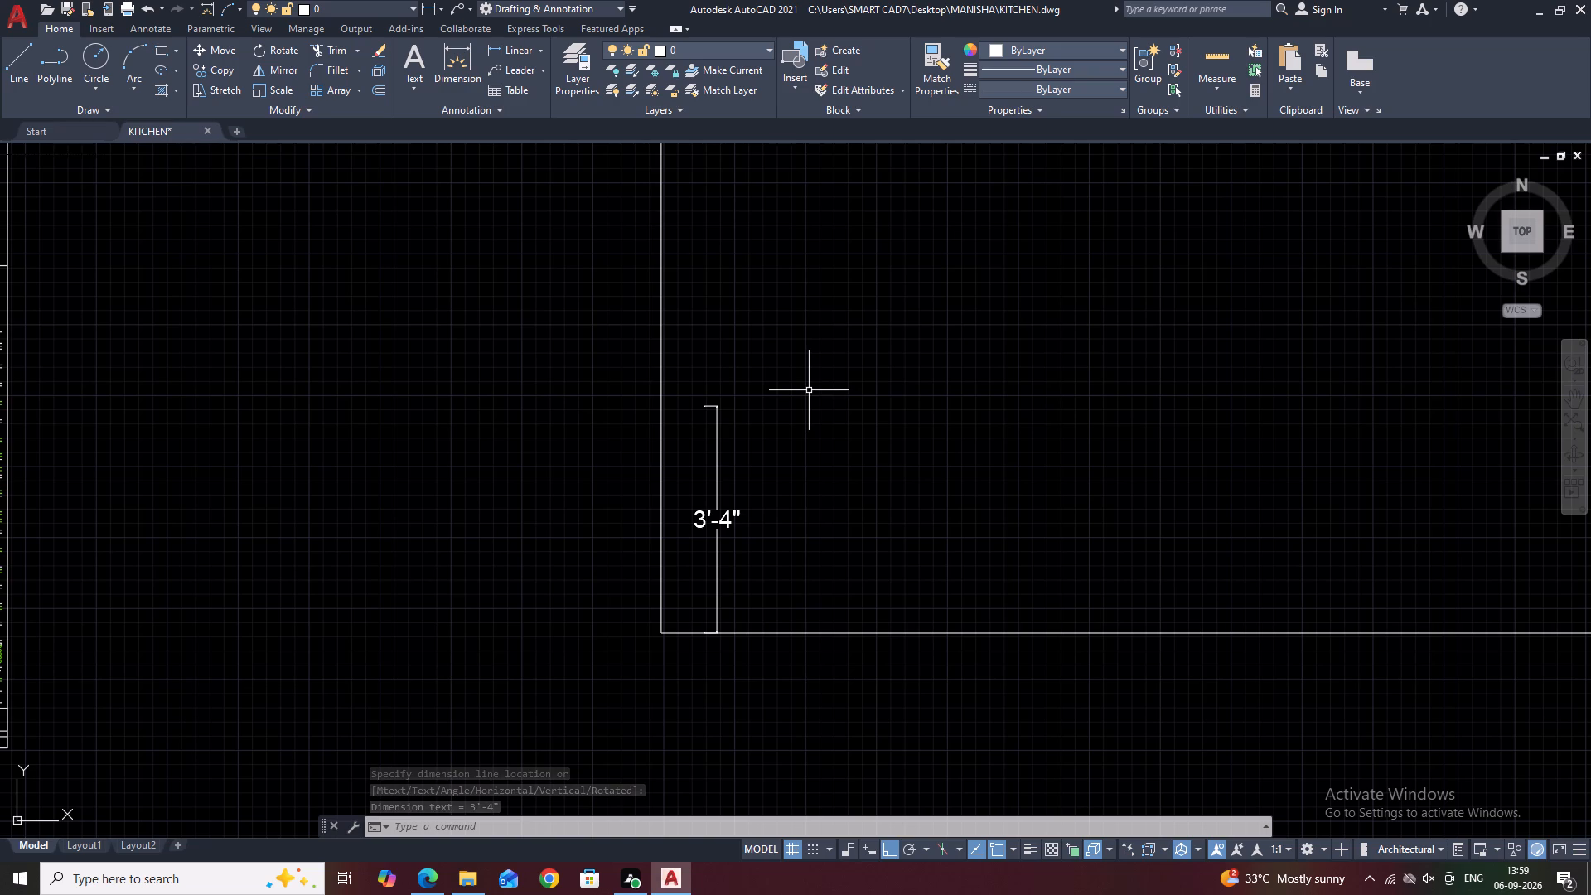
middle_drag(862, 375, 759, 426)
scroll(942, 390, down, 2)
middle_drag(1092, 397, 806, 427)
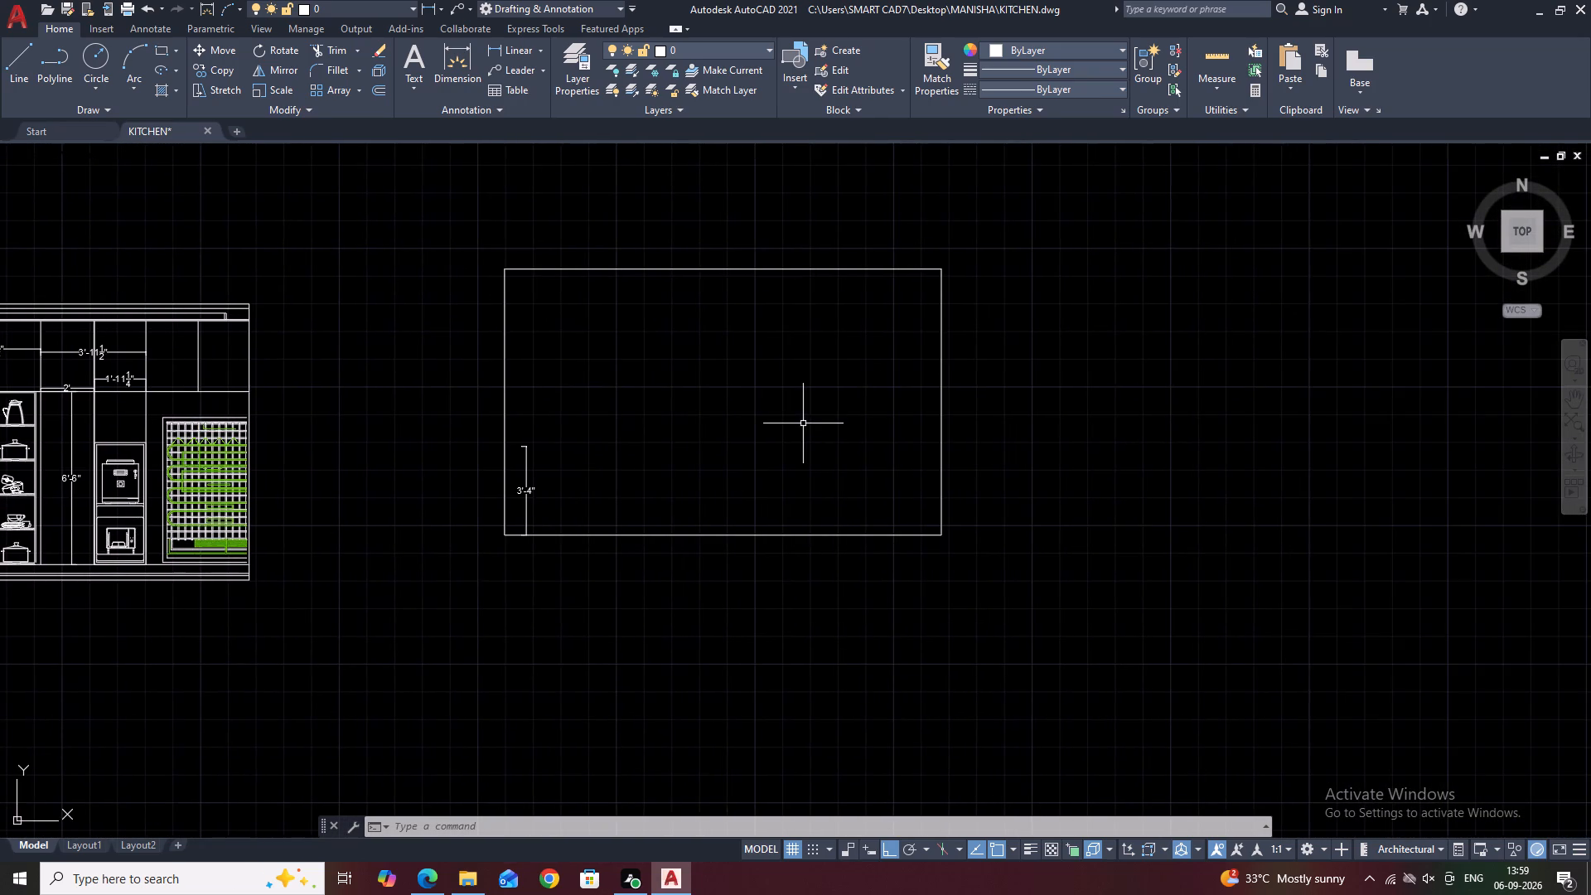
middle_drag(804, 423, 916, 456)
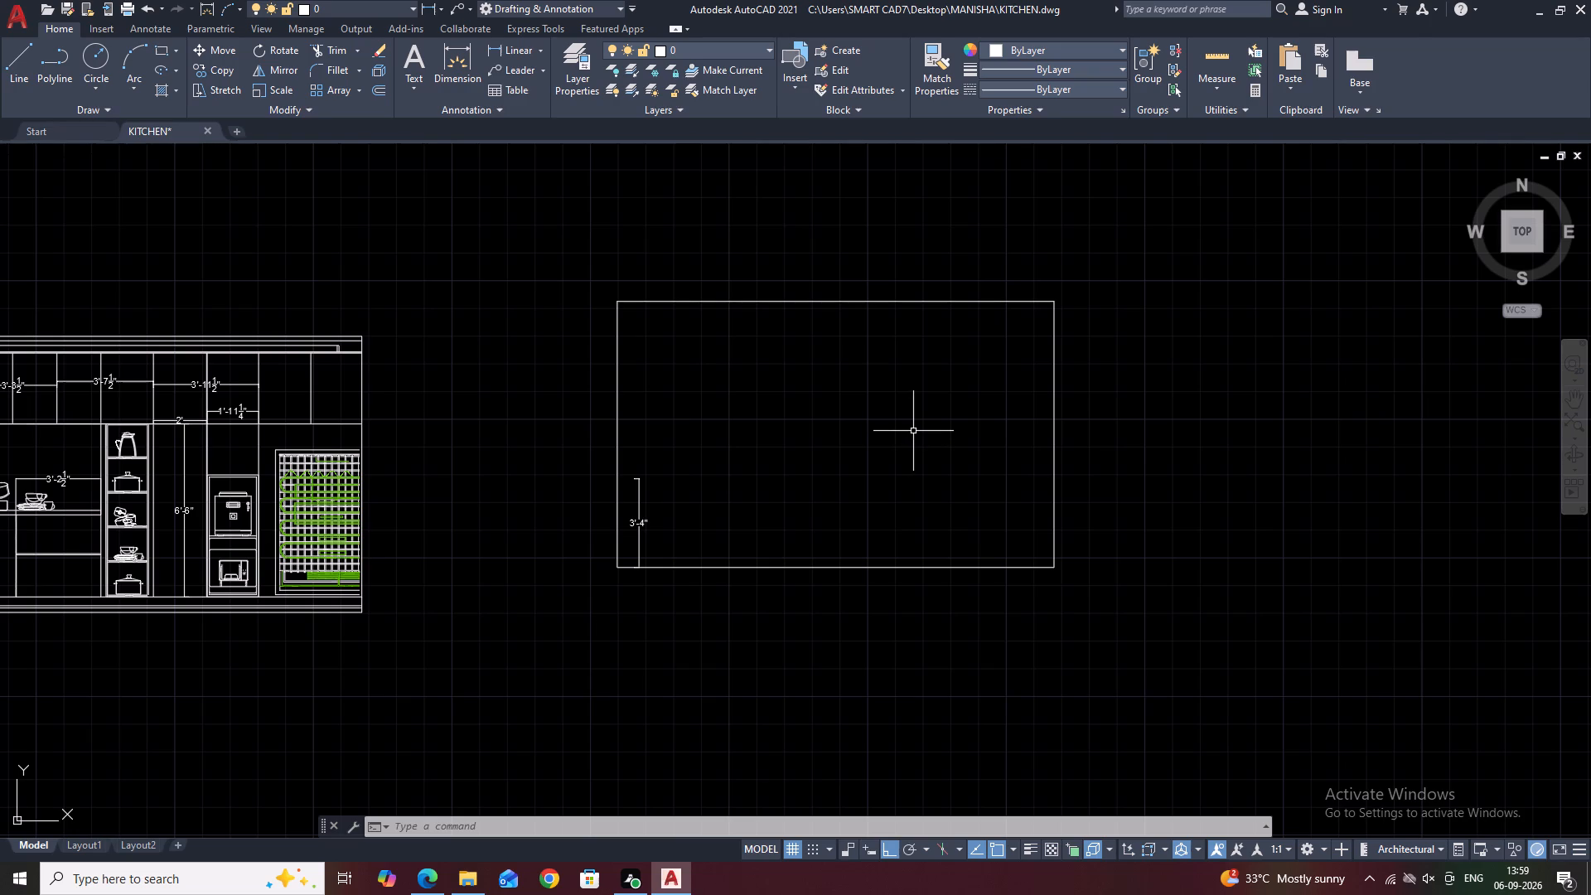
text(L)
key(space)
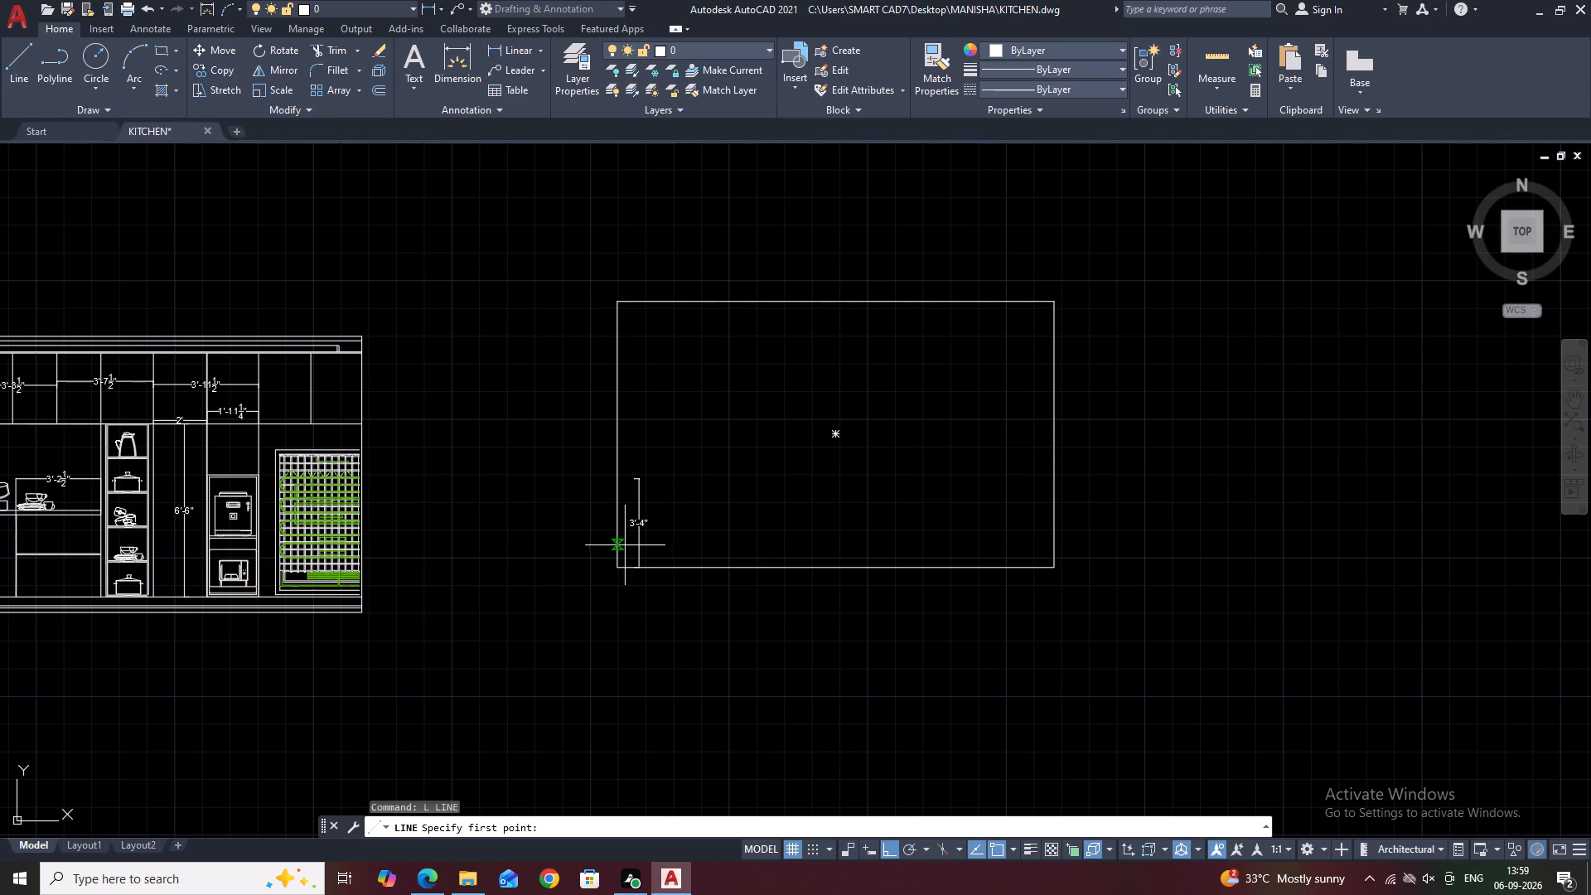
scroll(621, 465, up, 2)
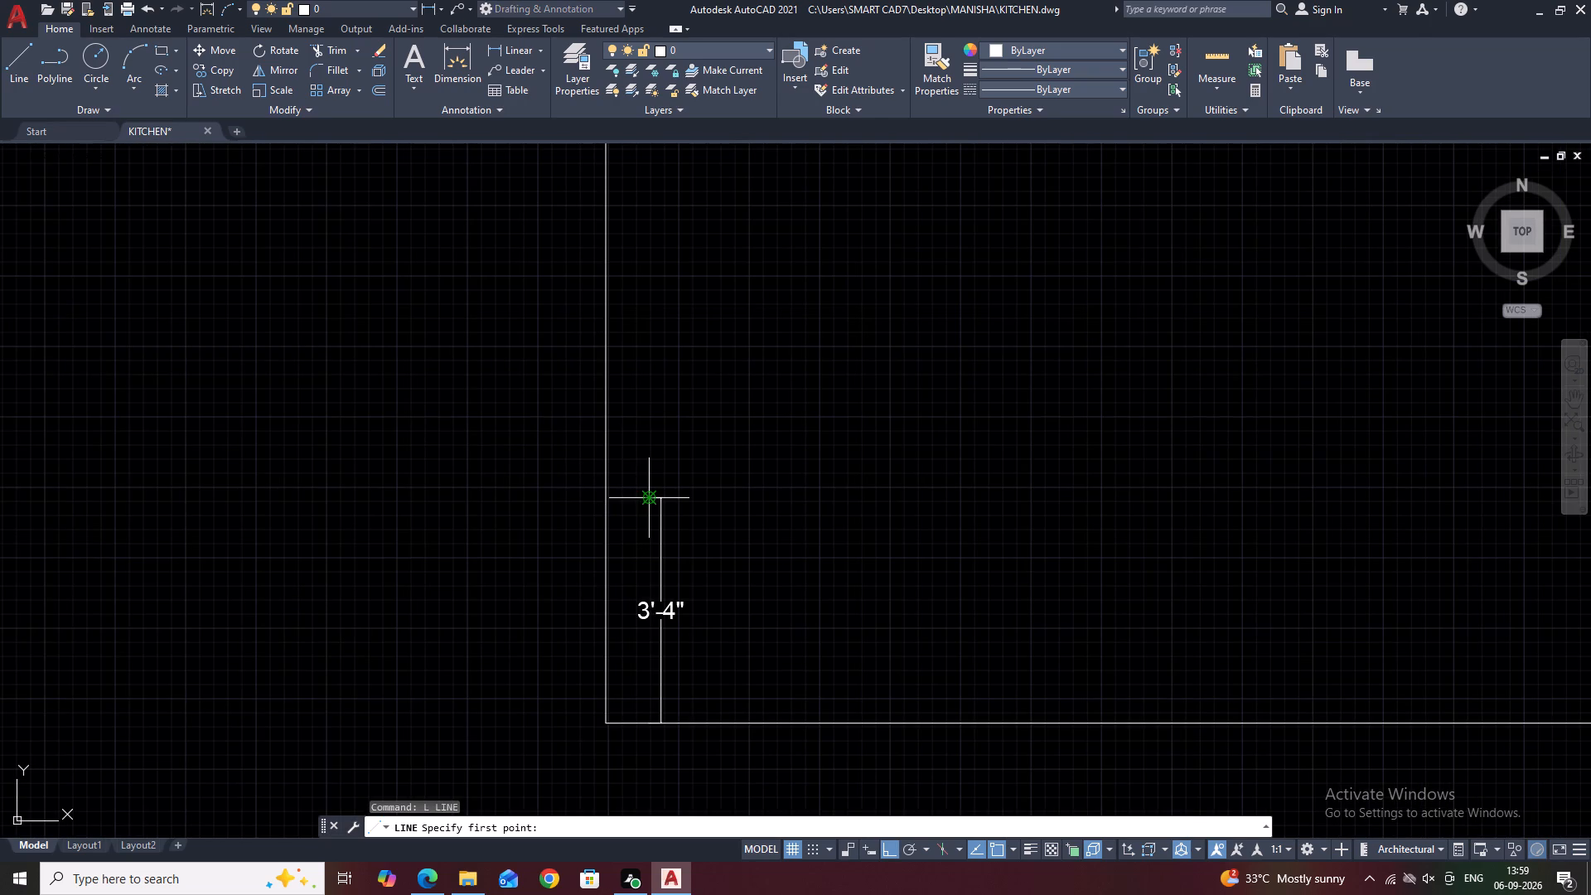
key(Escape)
Draw a line over the rectangle's full bottom edge, from corner to corner.
scroll(641, 485, down, 1)
middle_drag(881, 506, 806, 484)
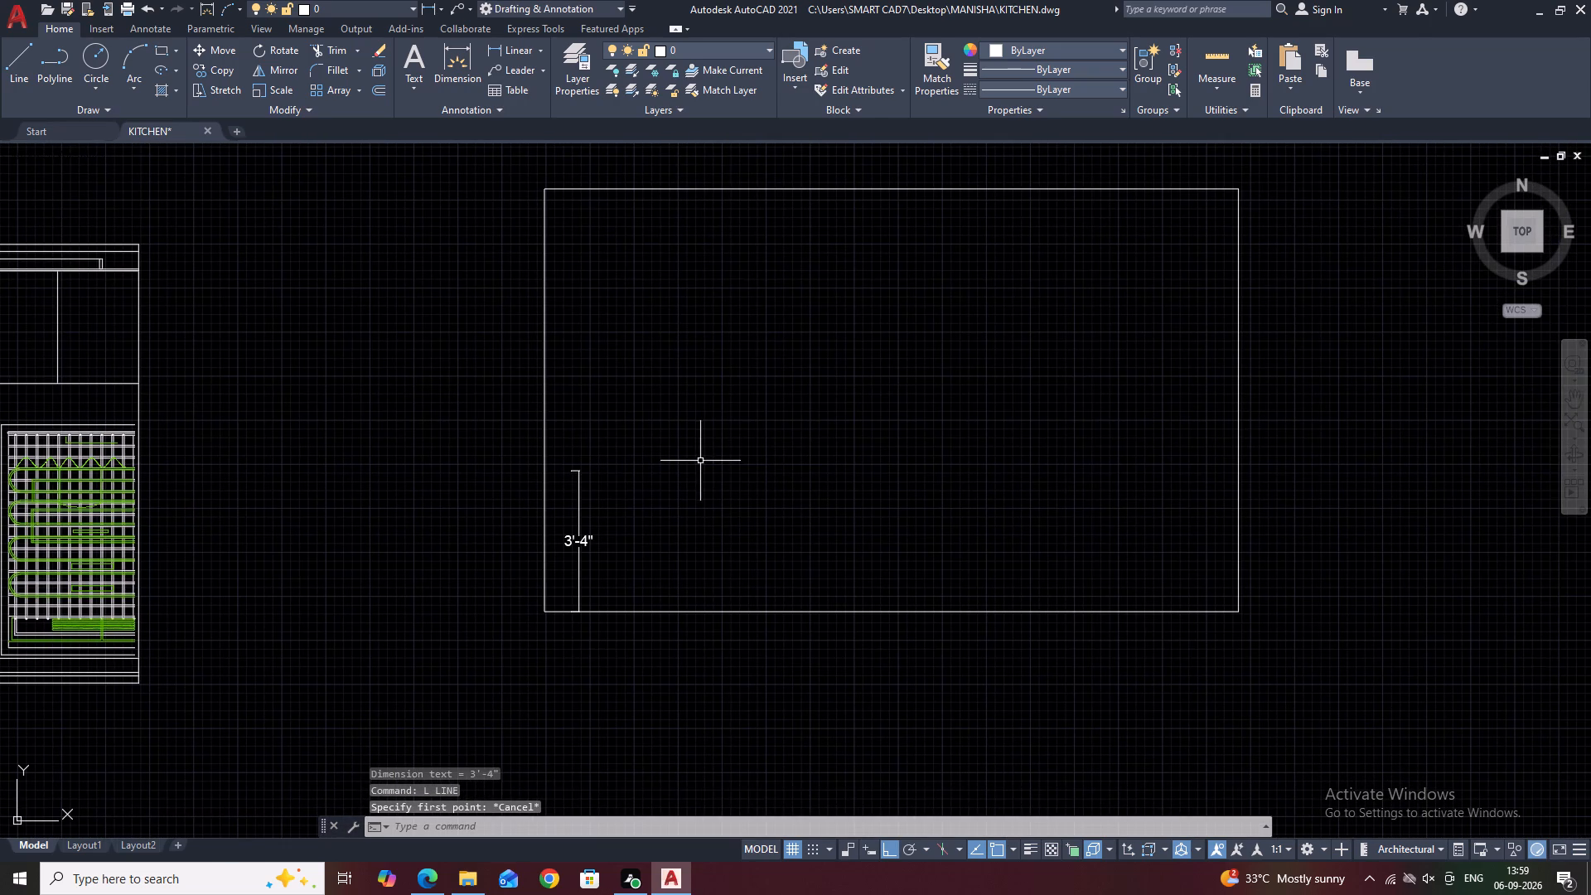
key(space)
click(539, 611)
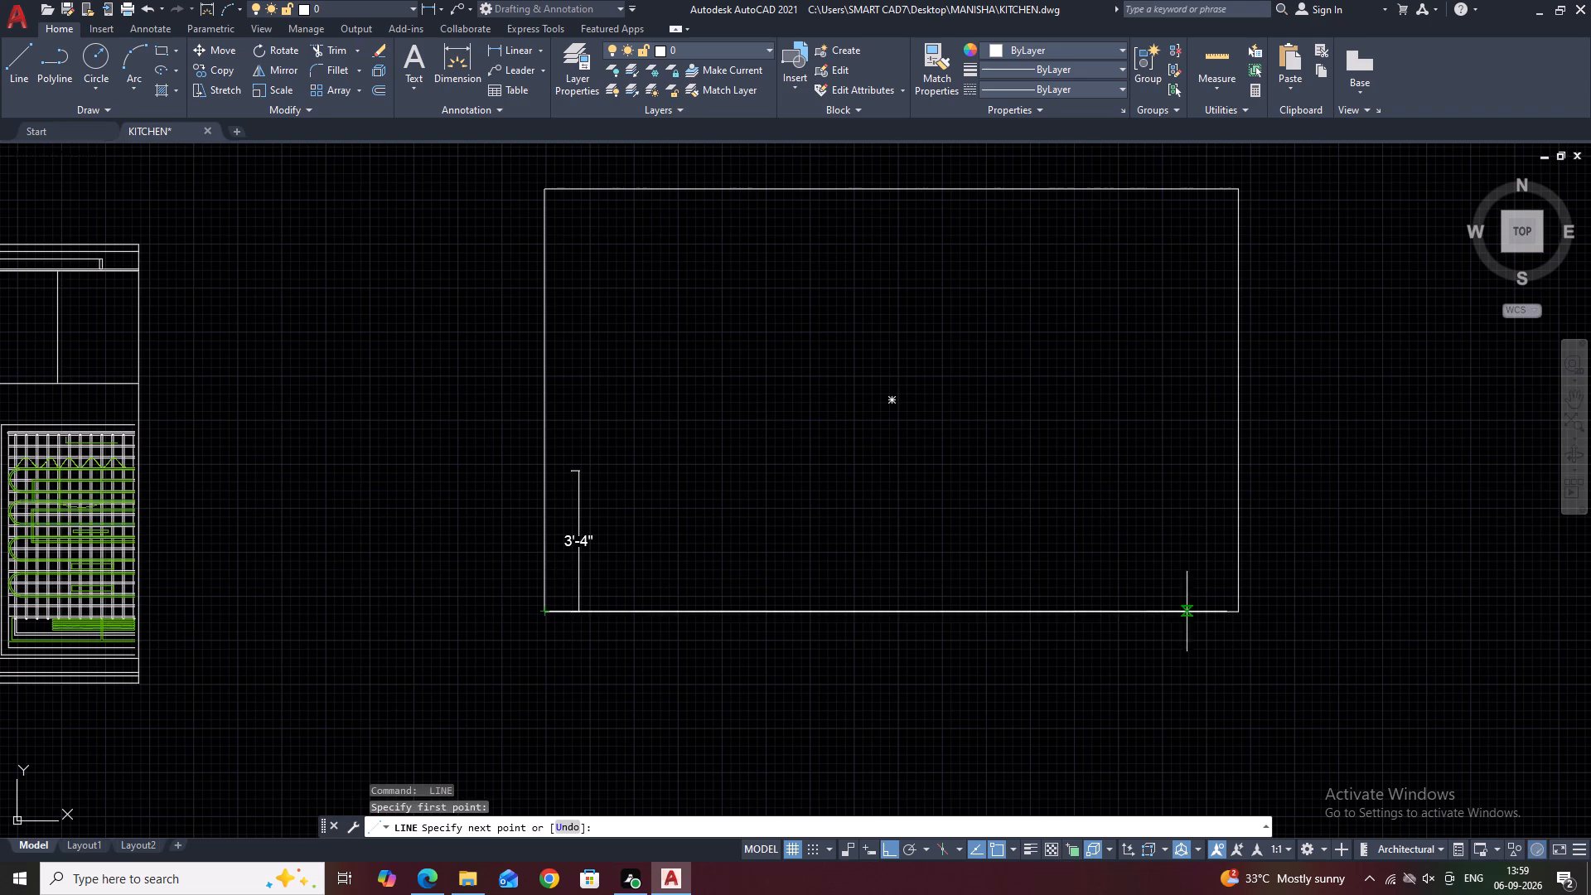
click(1240, 612)
key(Escape)
Offset the line on the rectangle's bottom edge 3'4" upward.
click(1215, 612)
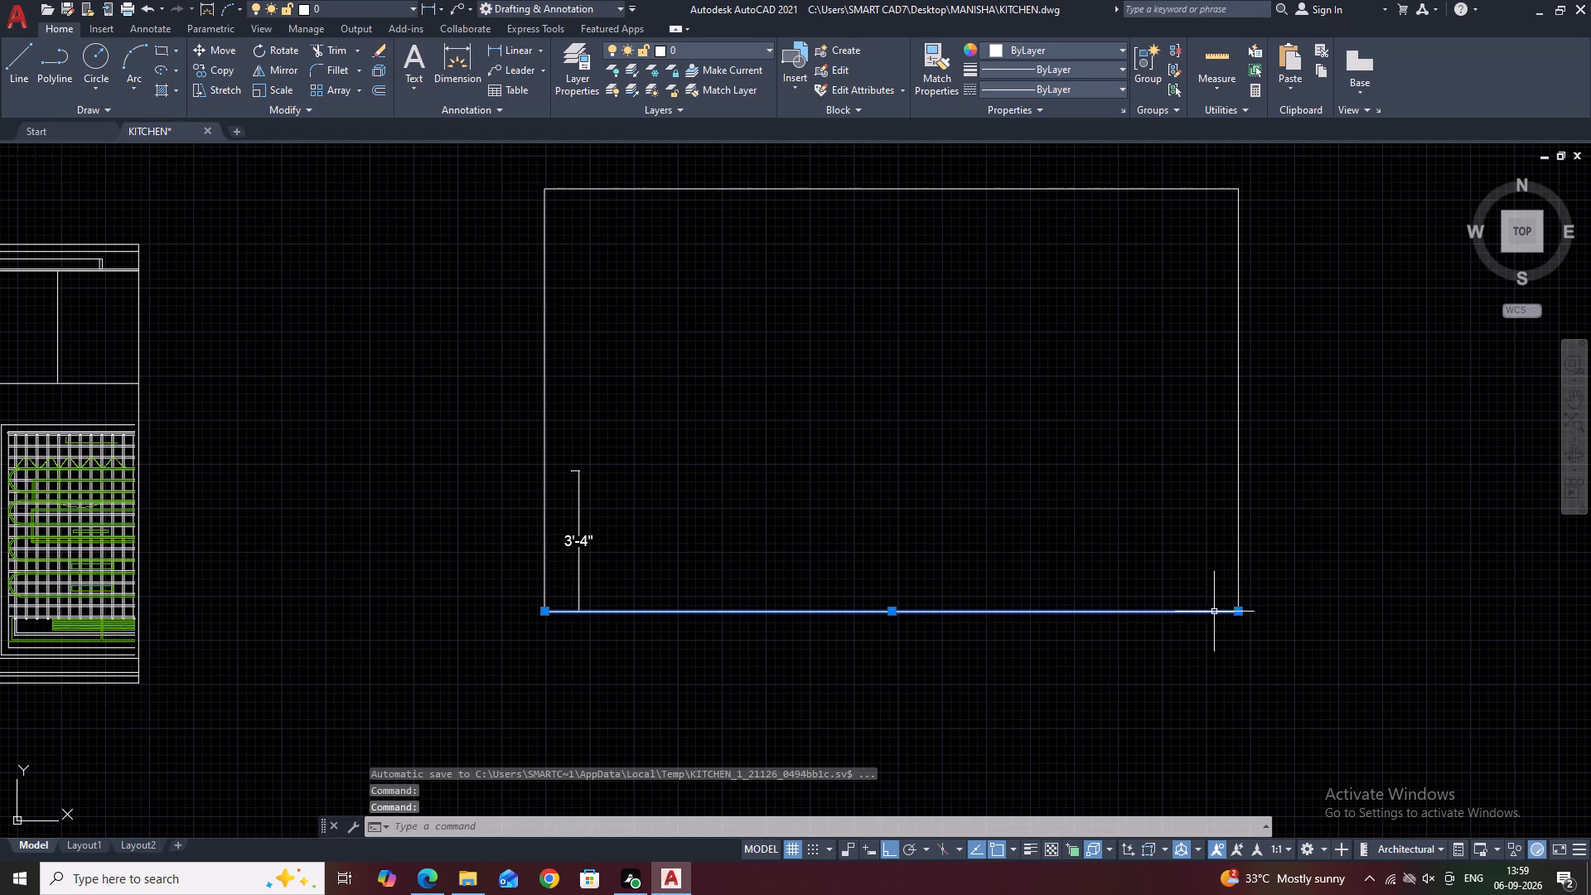
key(o)
key(space)
text(3')
key(4)
key(space)
click(1154, 462)
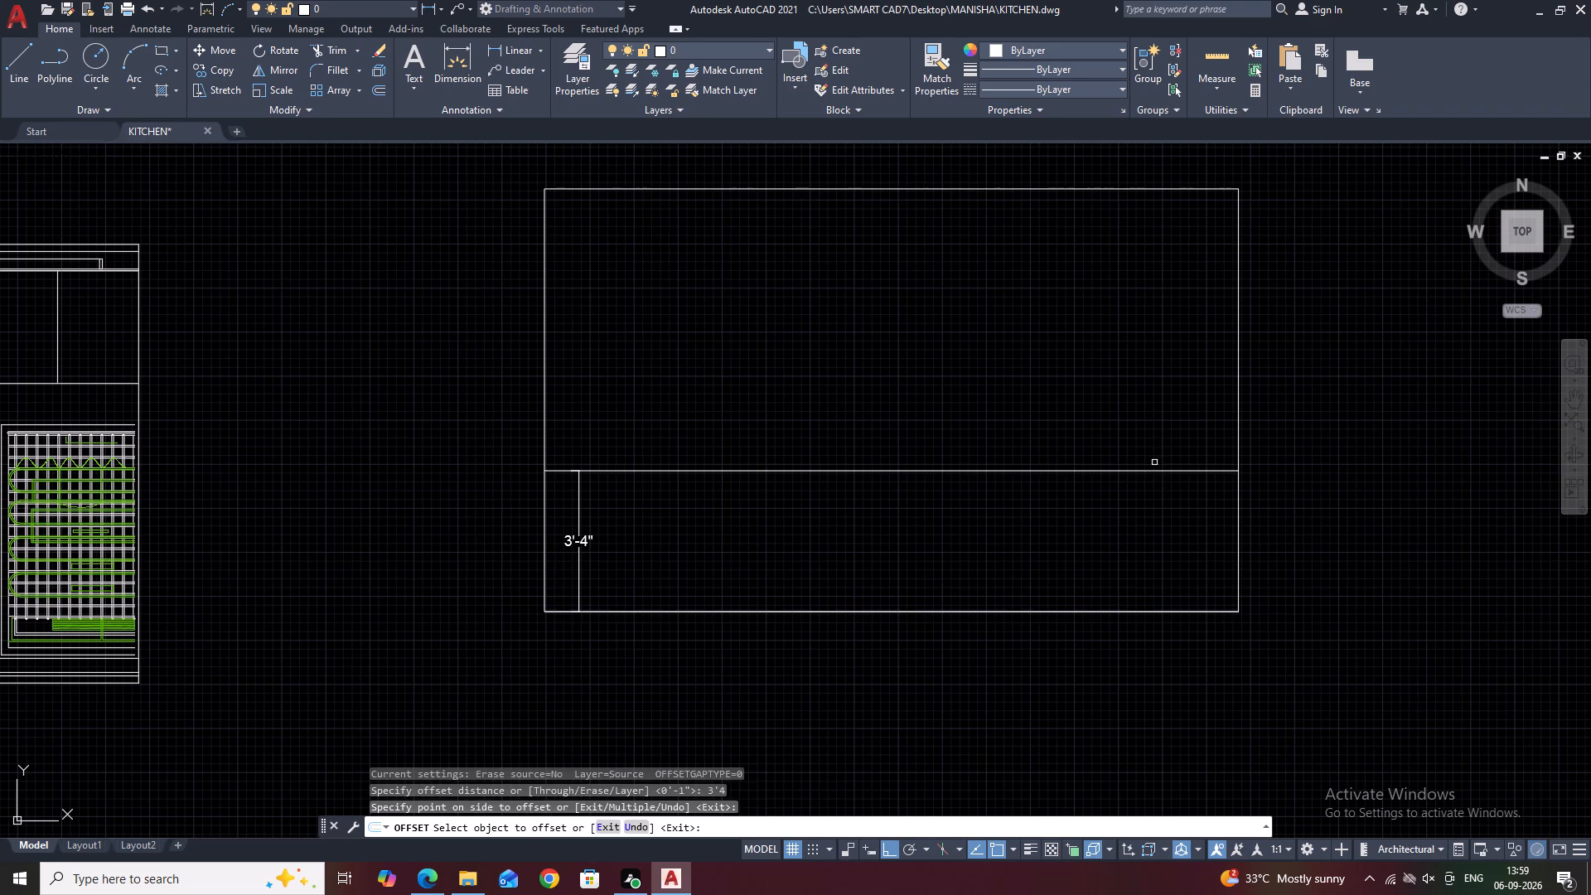
key(Escape)
Draw a line over the rectangle's full left edge, from the top corner to the bottom corner.
scroll(1013, 491, up, 1)
scroll(305, 463, up, 2)
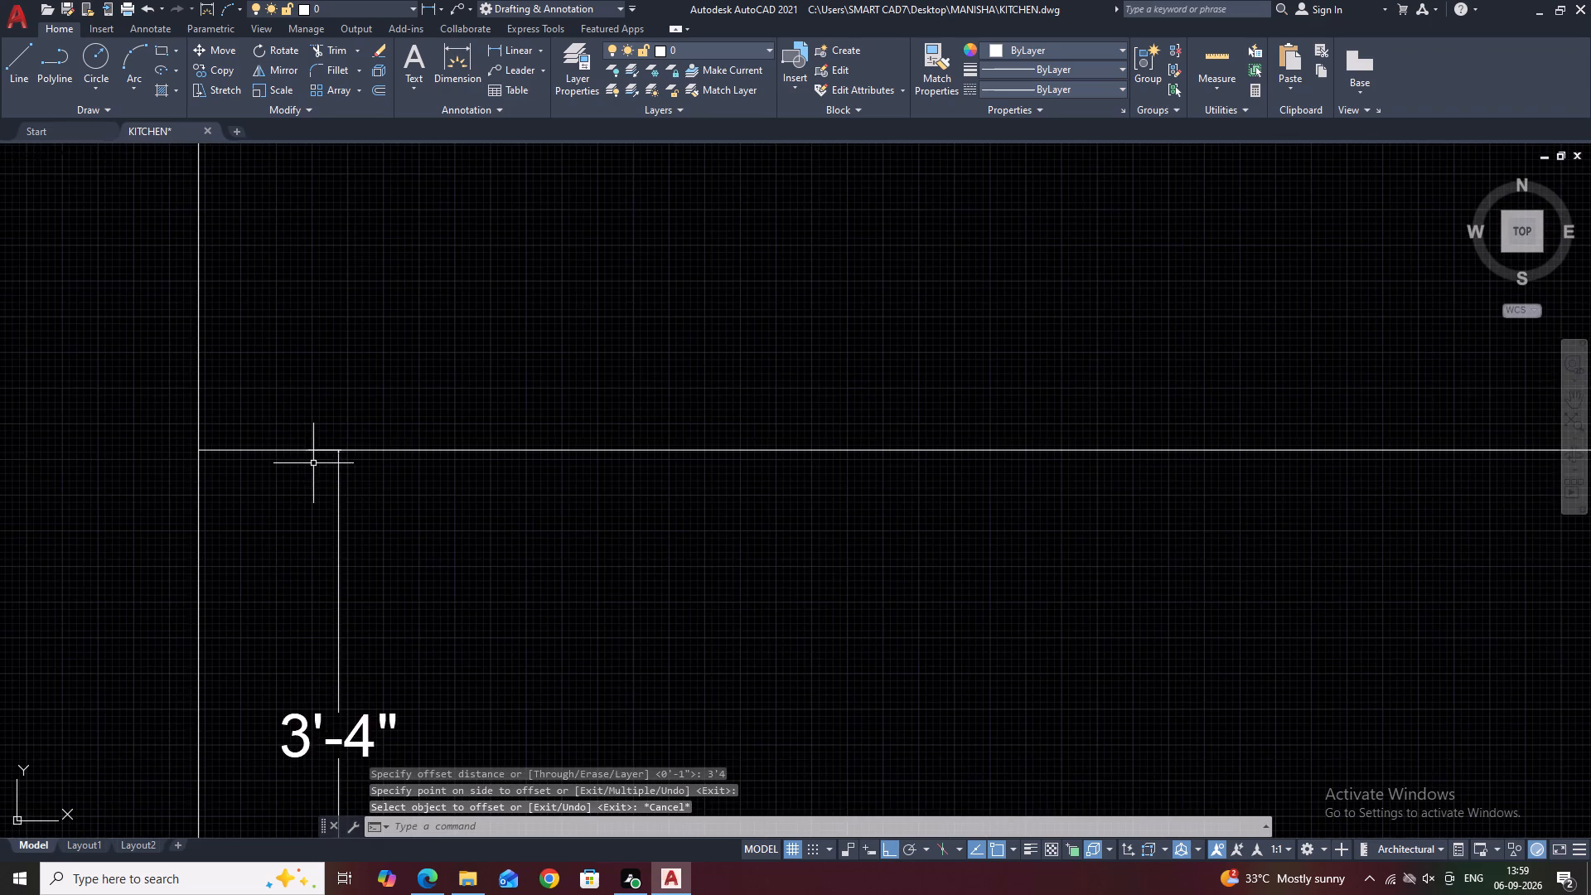
middle_drag(409, 440, 575, 404)
scroll(583, 403, down, 3)
middle_drag(607, 457, 789, 518)
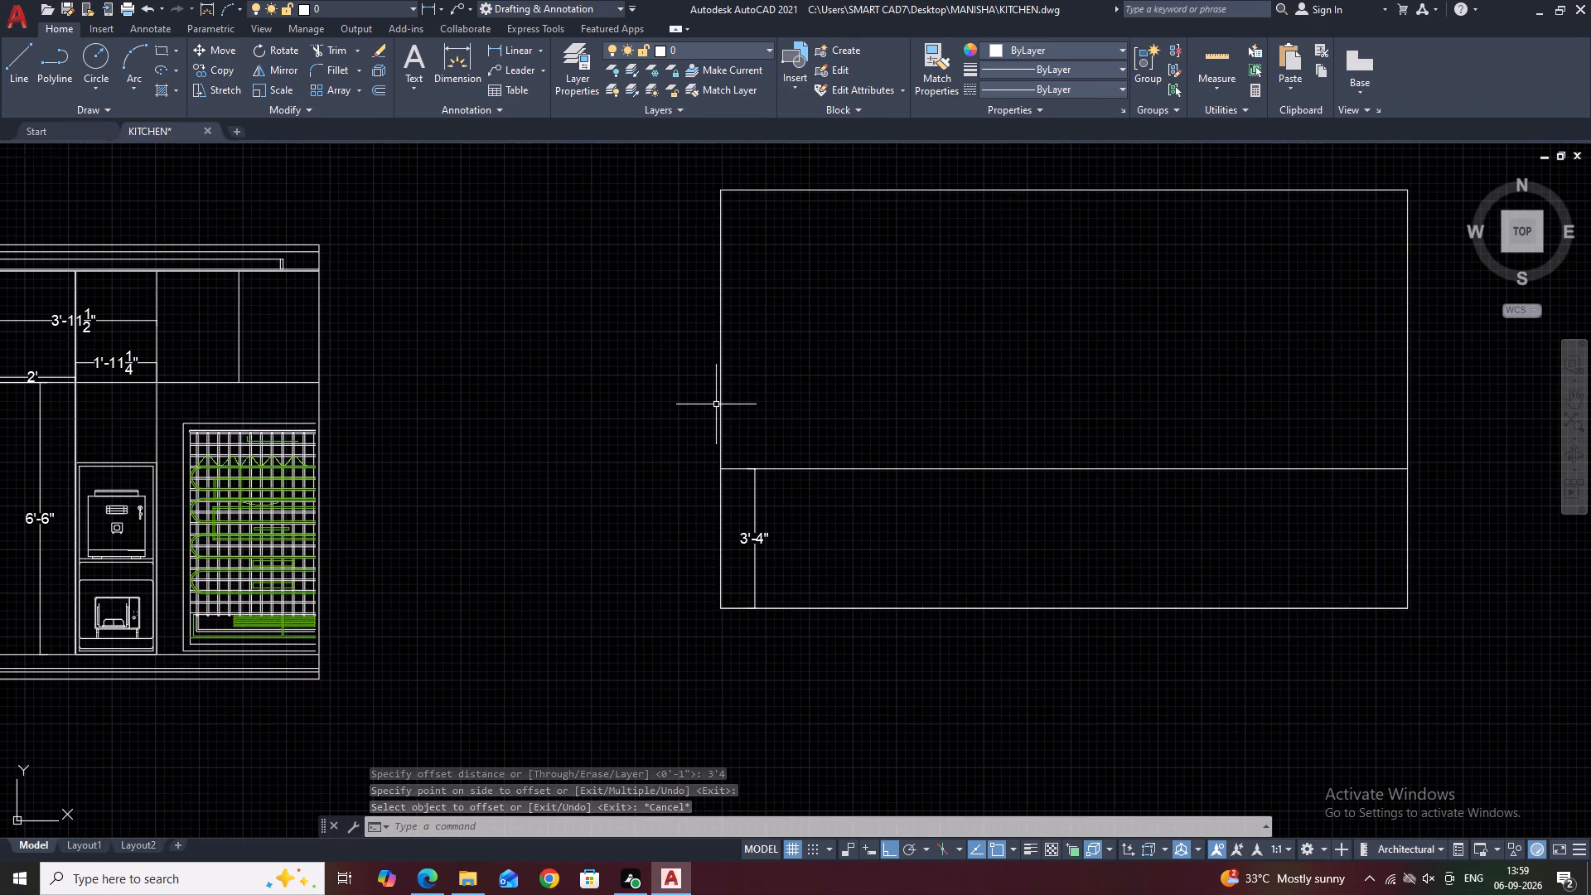
text(L)
key(space)
click(720, 190)
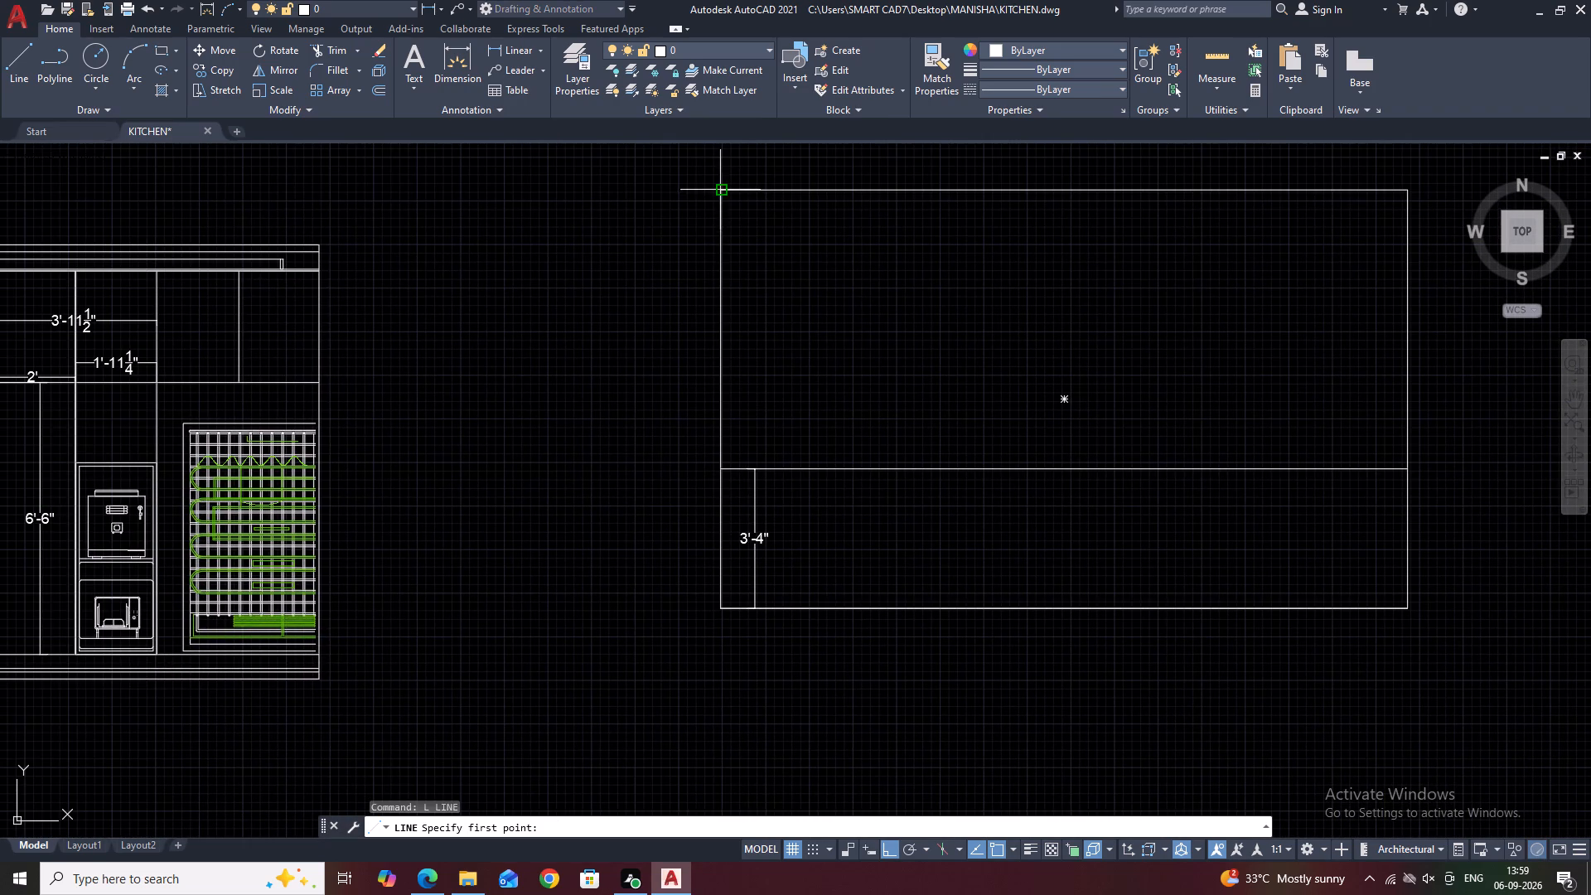
click(724, 612)
key(Escape)
Offset the line on the rectangle's left edge 2'4.5" into the rectangle.
click(720, 525)
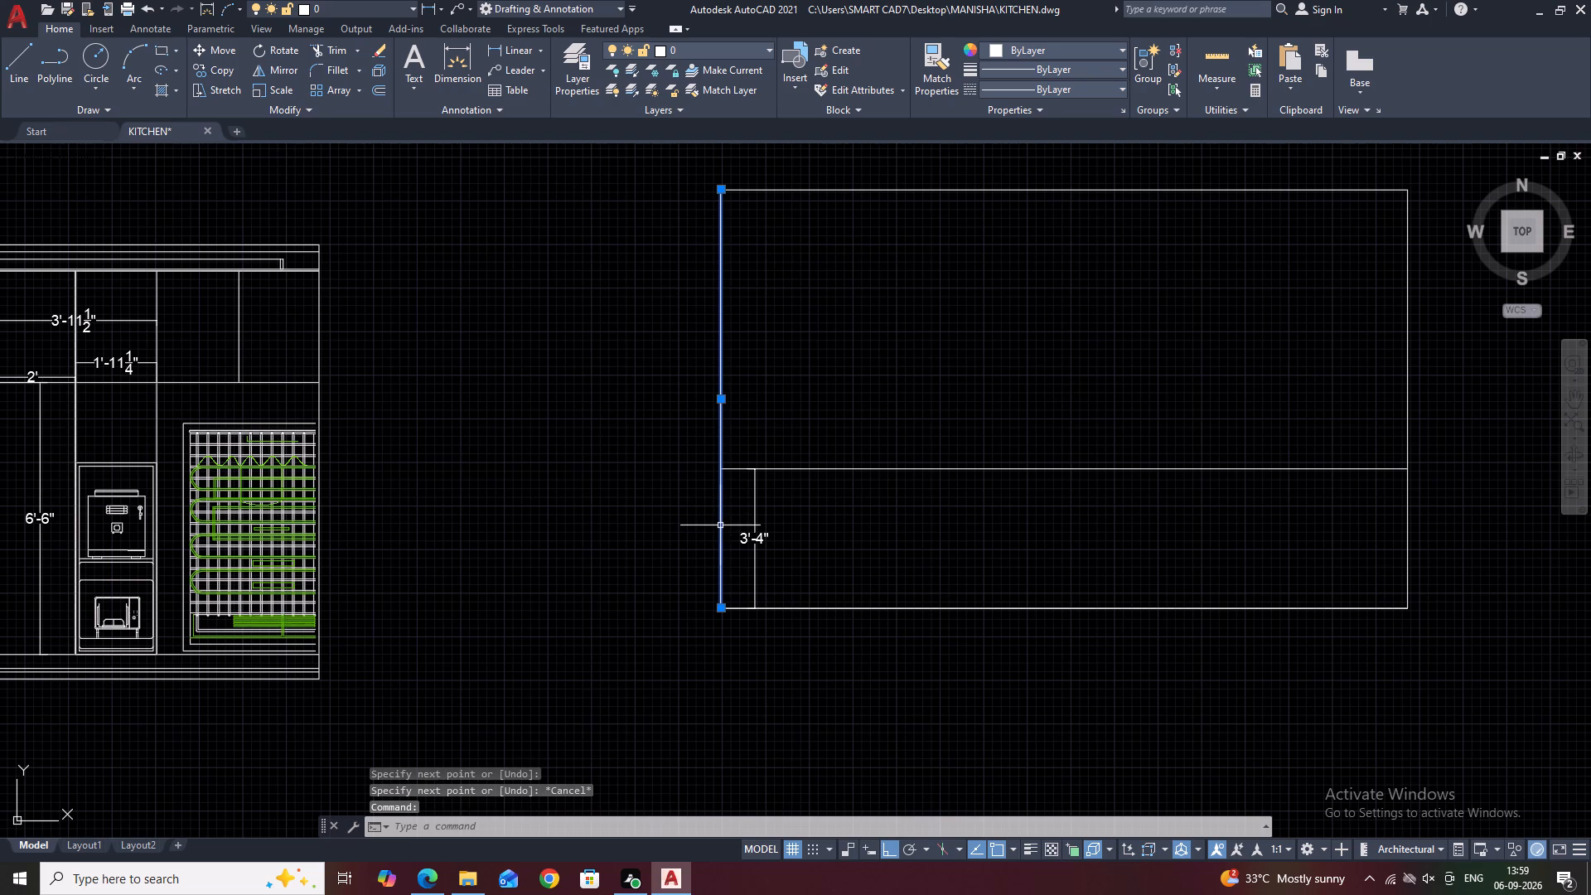
key(o)
key(space)
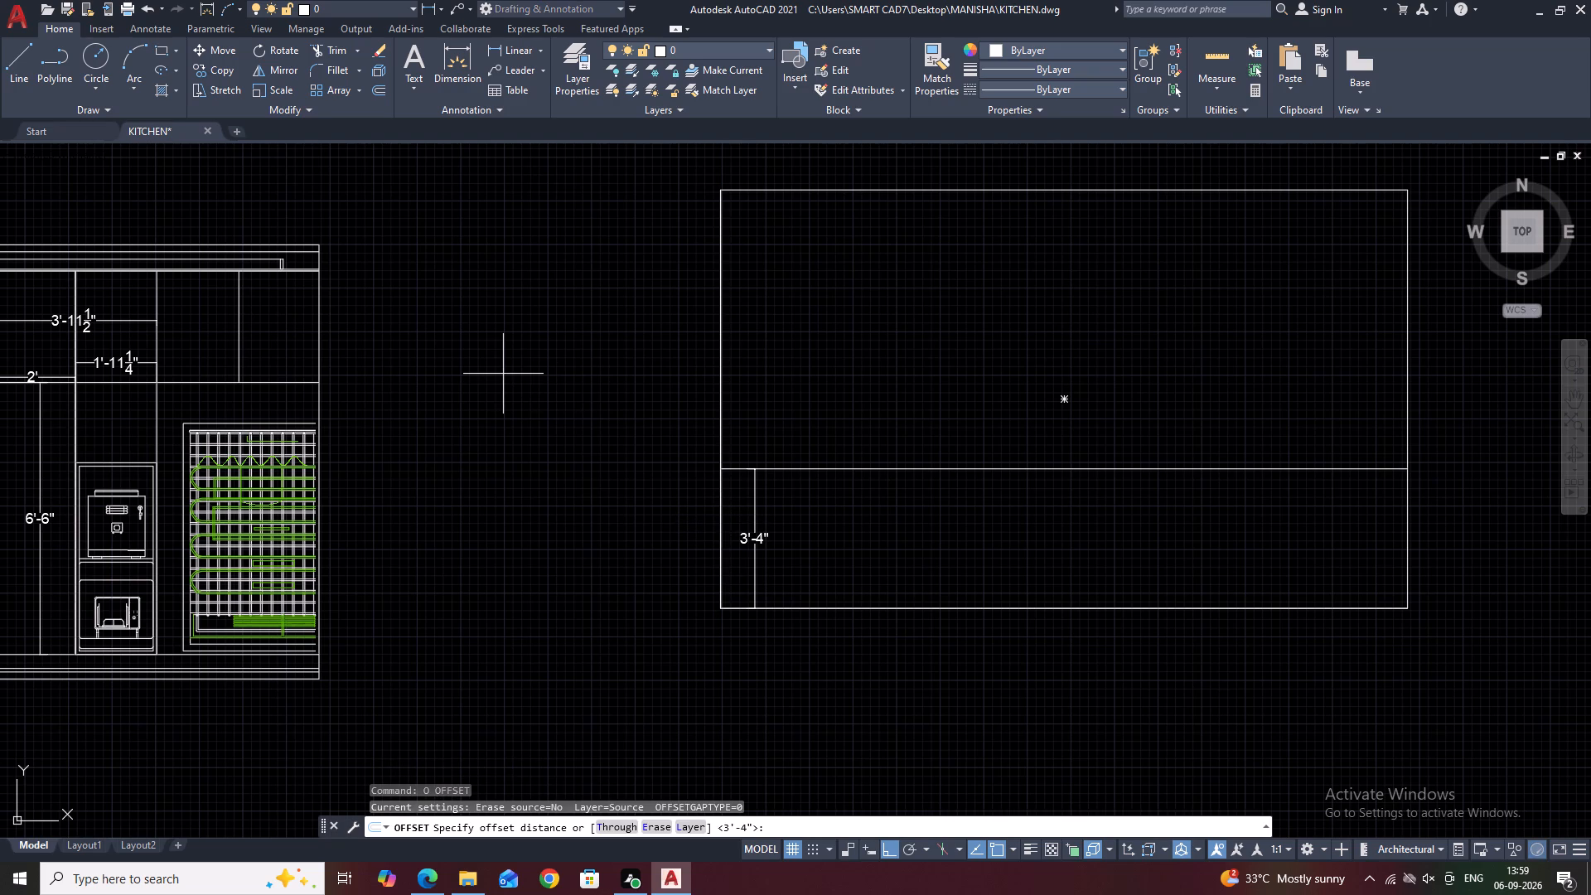
key(2)
key(apostrophe)
text(4.)
text(5)
key(space)
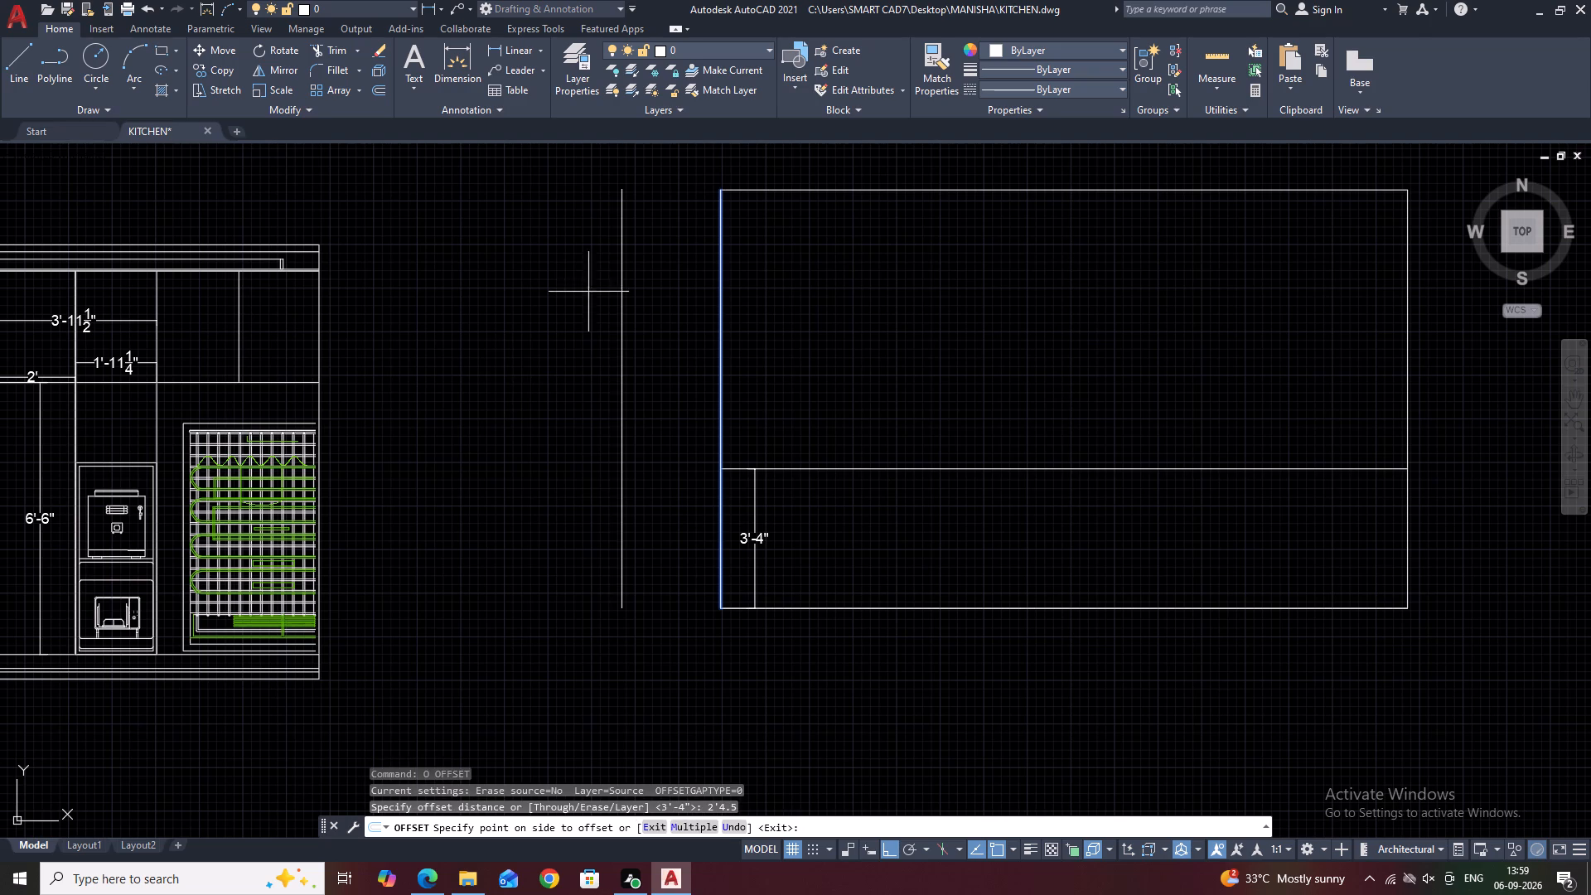
click(829, 305)
key(Escape)
Add a horizontal linear dimension between the rectangle's left edge and the offset vertical line, just above the horizontal divider.
middle_drag(854, 298, 829, 383)
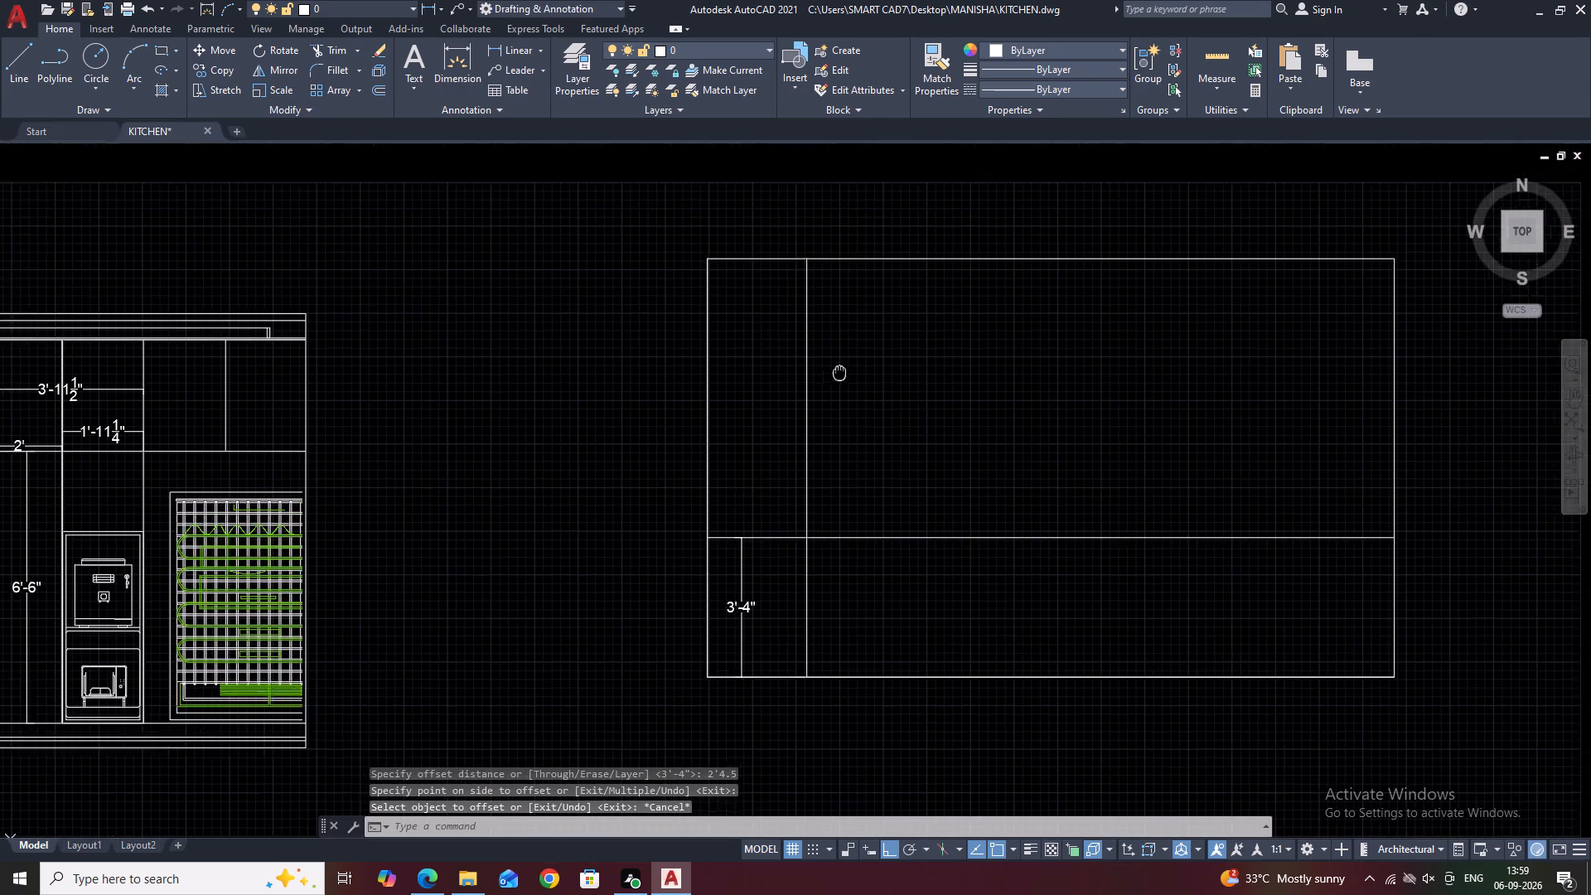
middle_drag(829, 383, 803, 390)
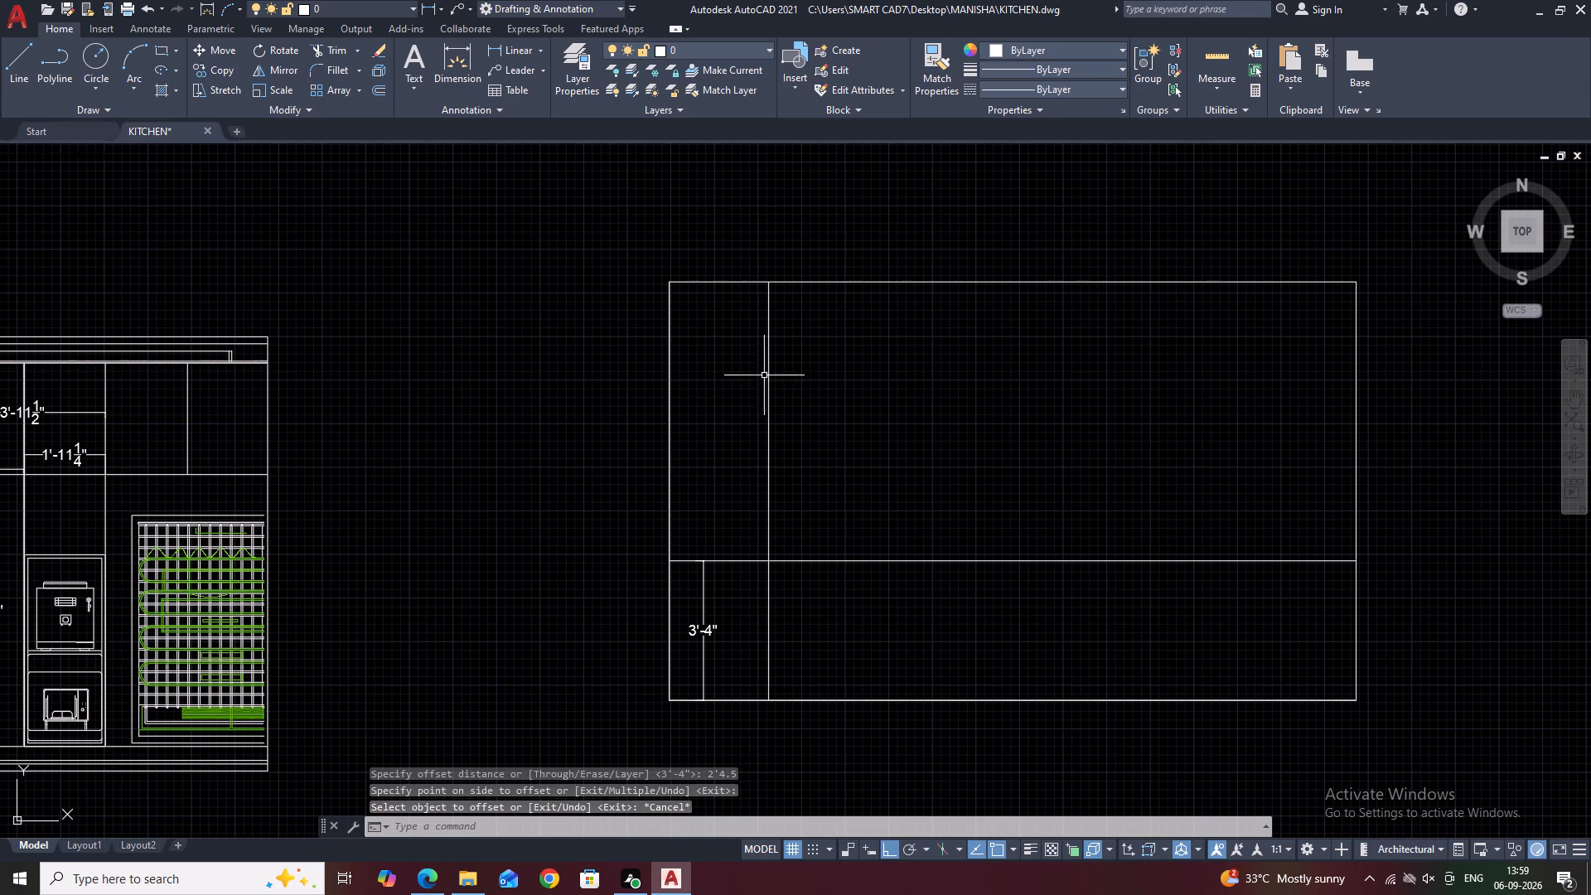
middle_drag(851, 321, 819, 354)
click(525, 52)
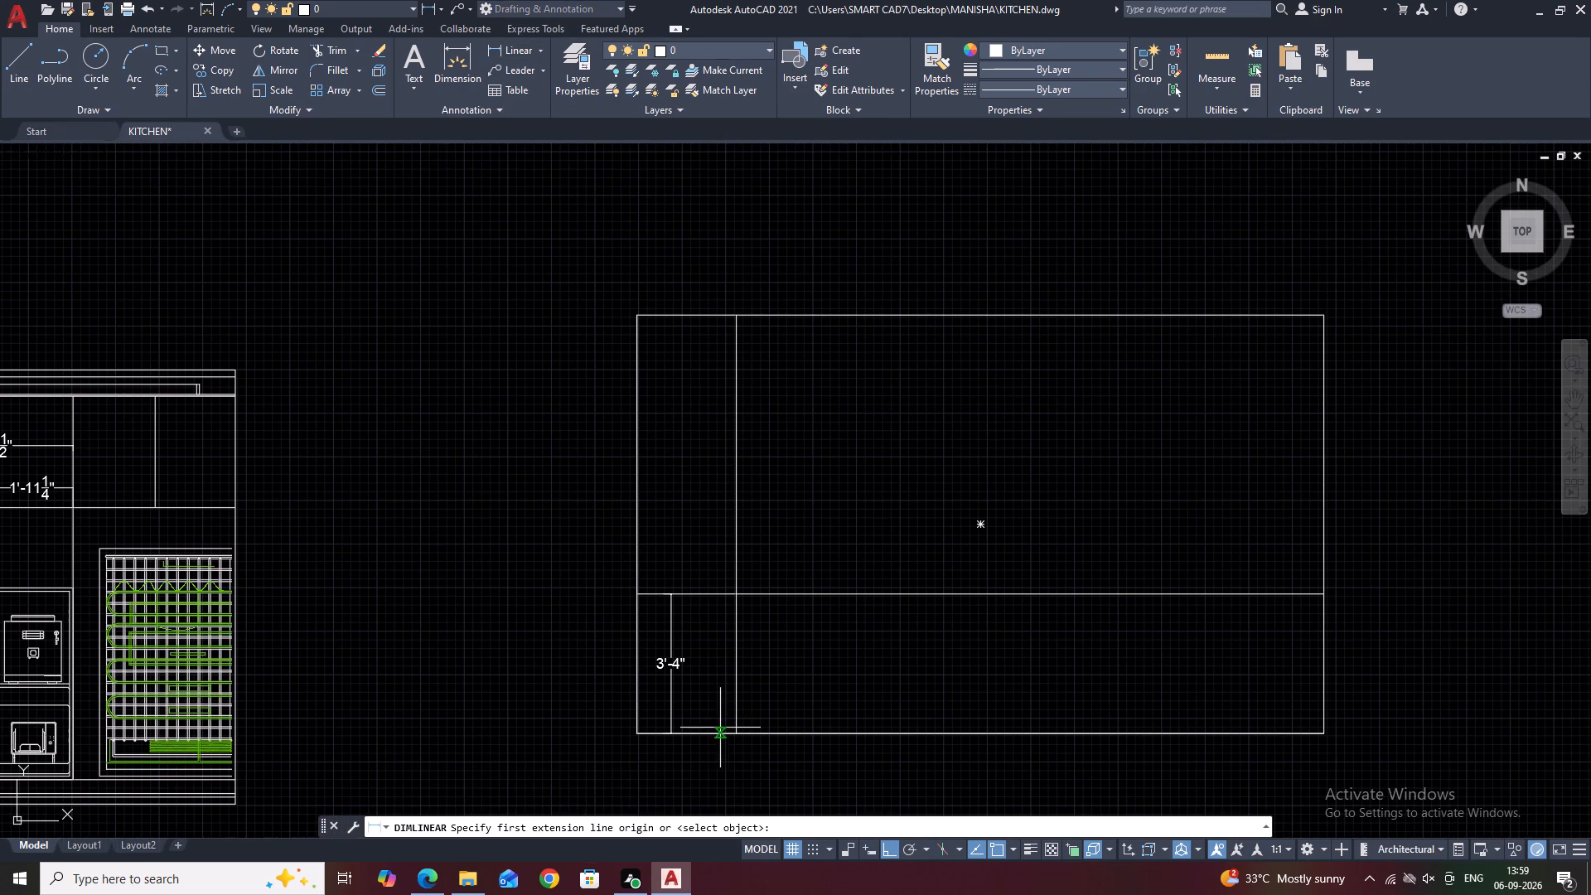
click(634, 593)
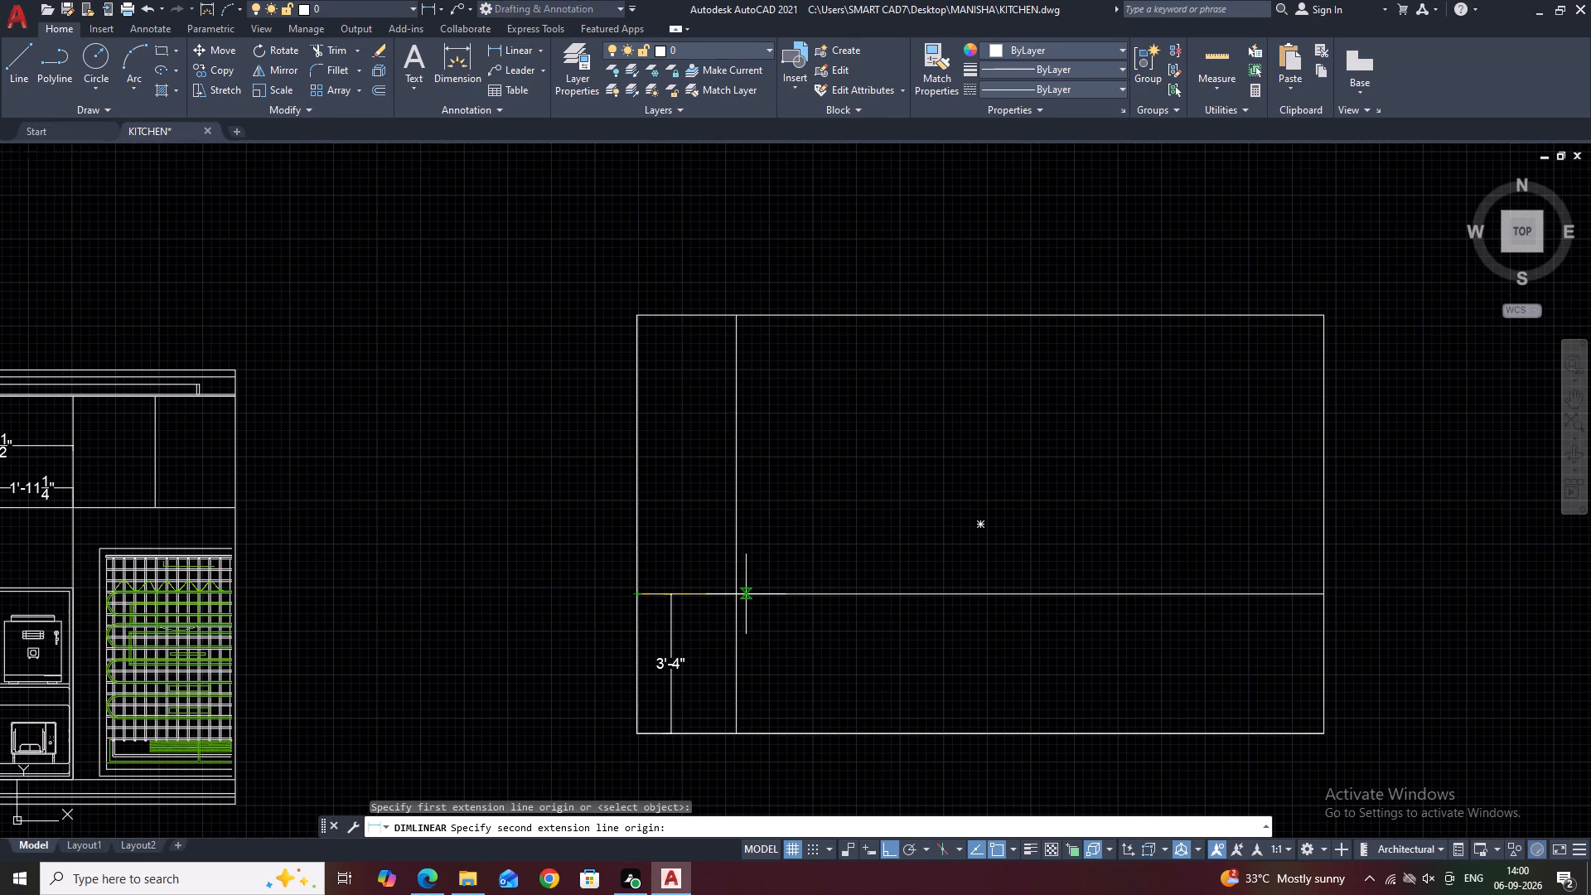
click(736, 593)
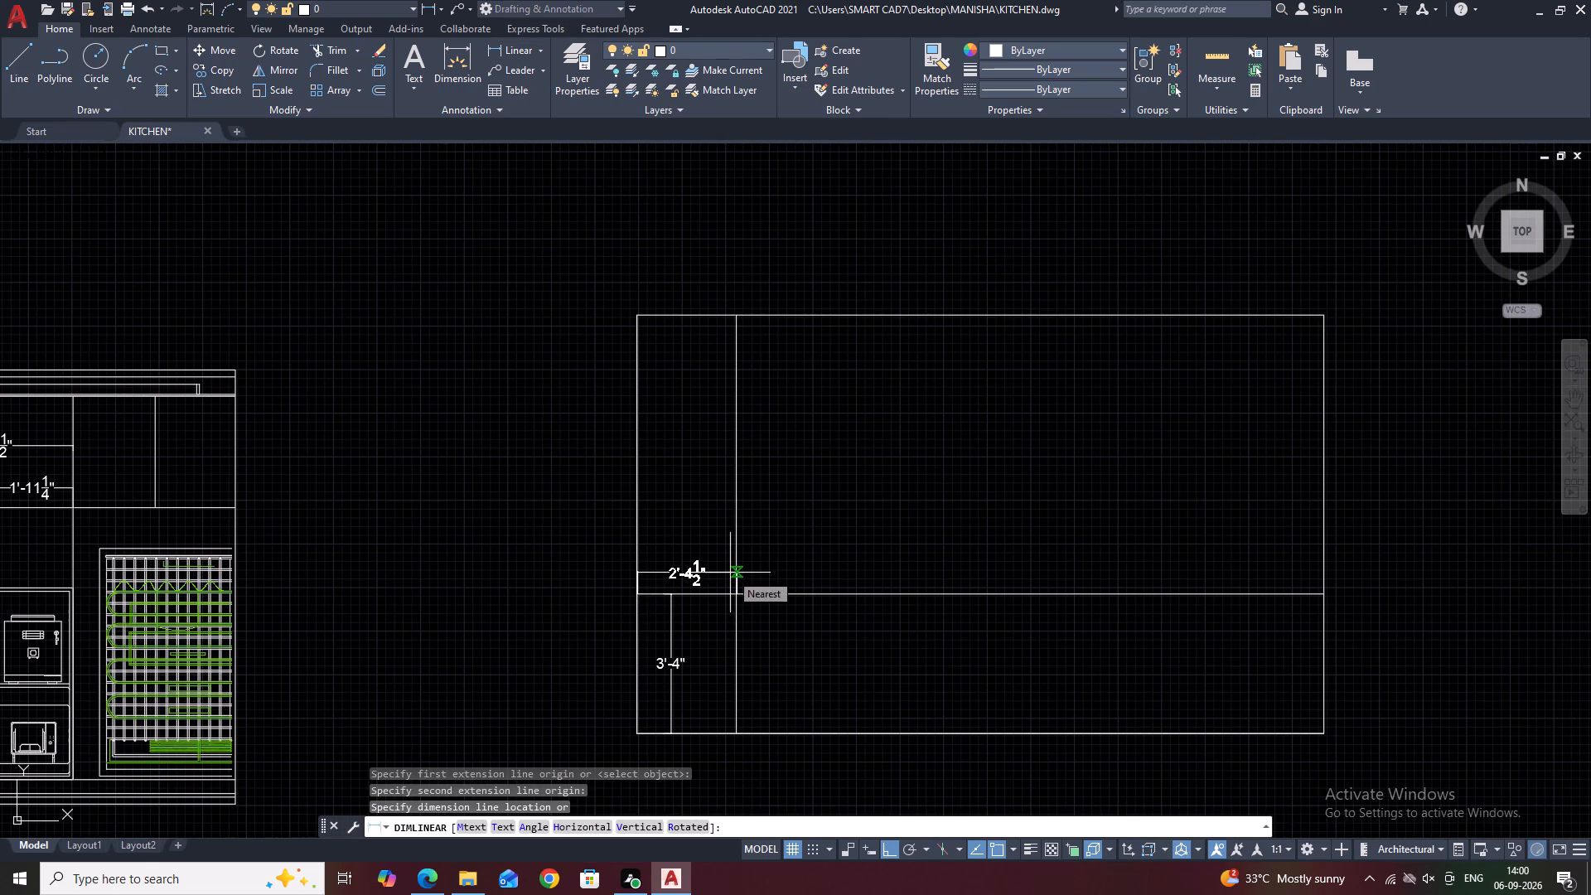
click(730, 573)
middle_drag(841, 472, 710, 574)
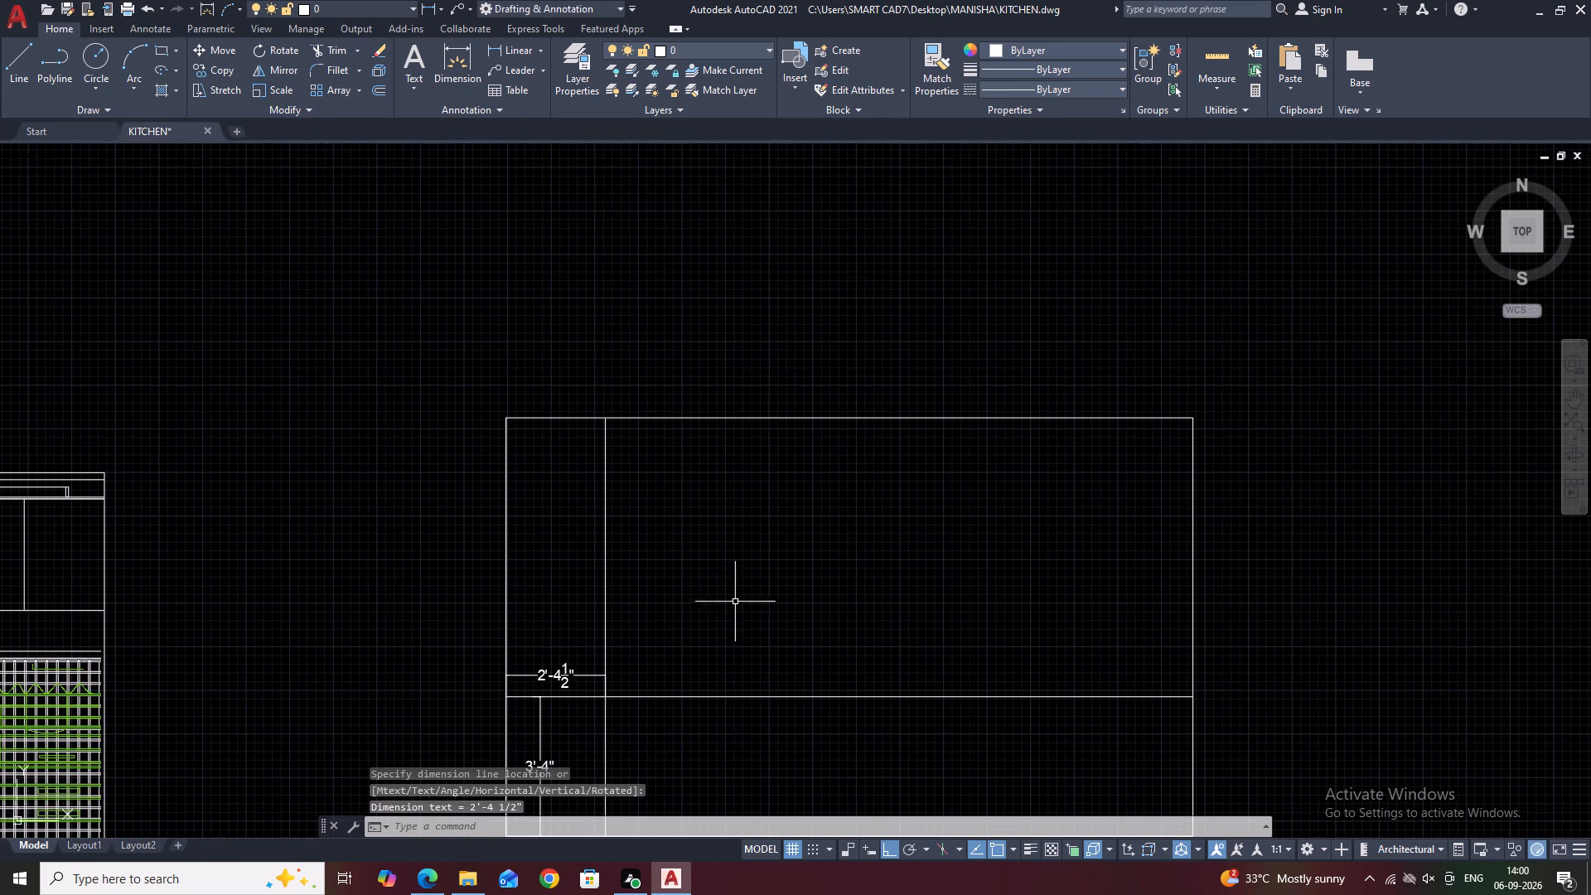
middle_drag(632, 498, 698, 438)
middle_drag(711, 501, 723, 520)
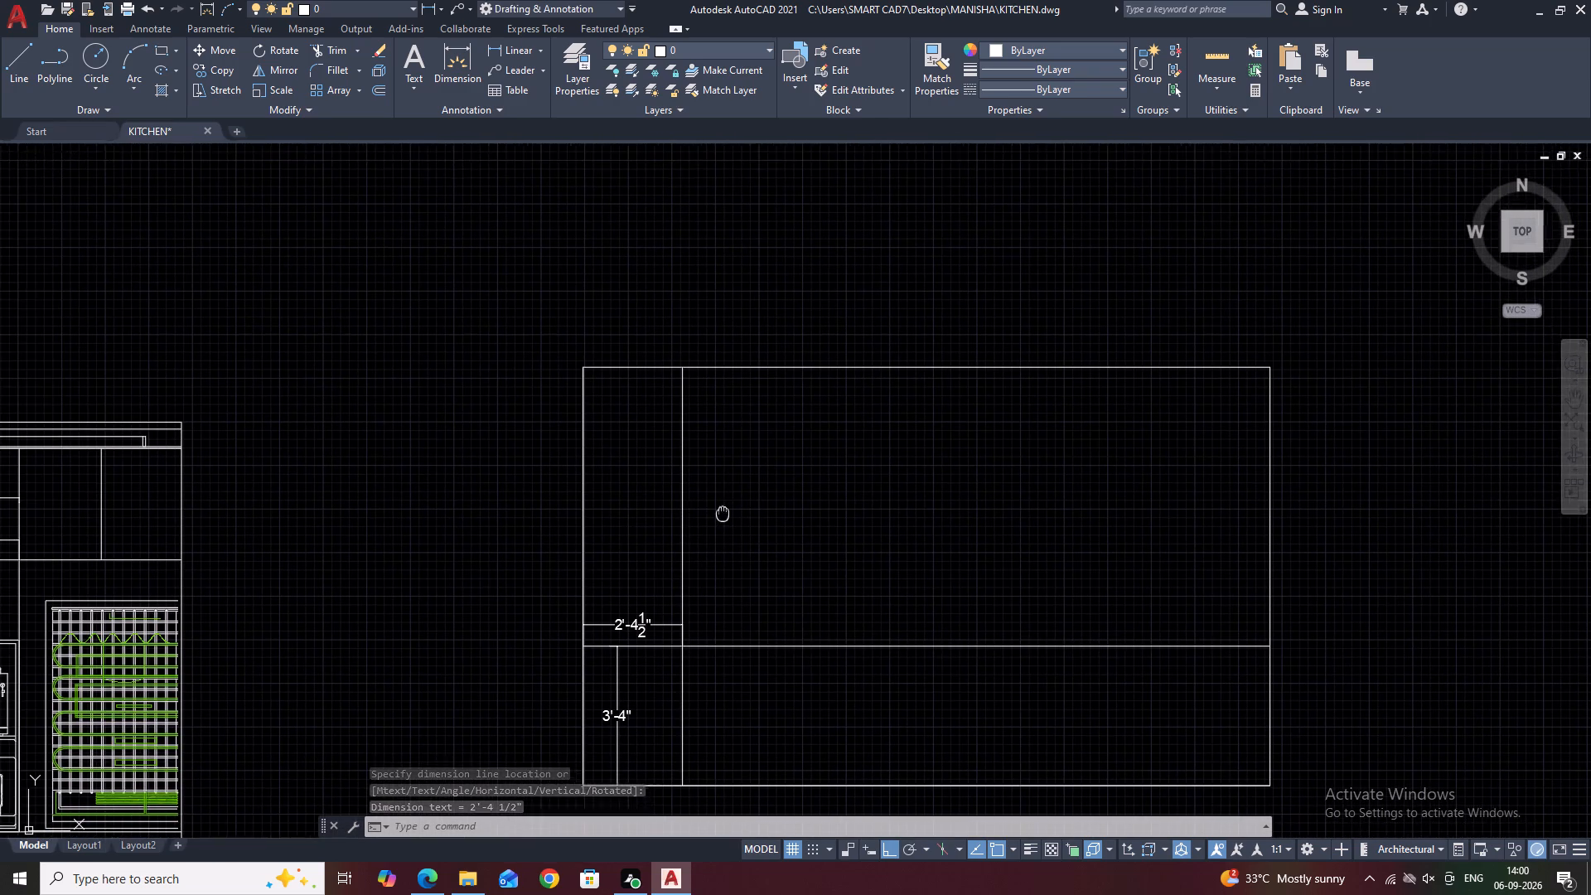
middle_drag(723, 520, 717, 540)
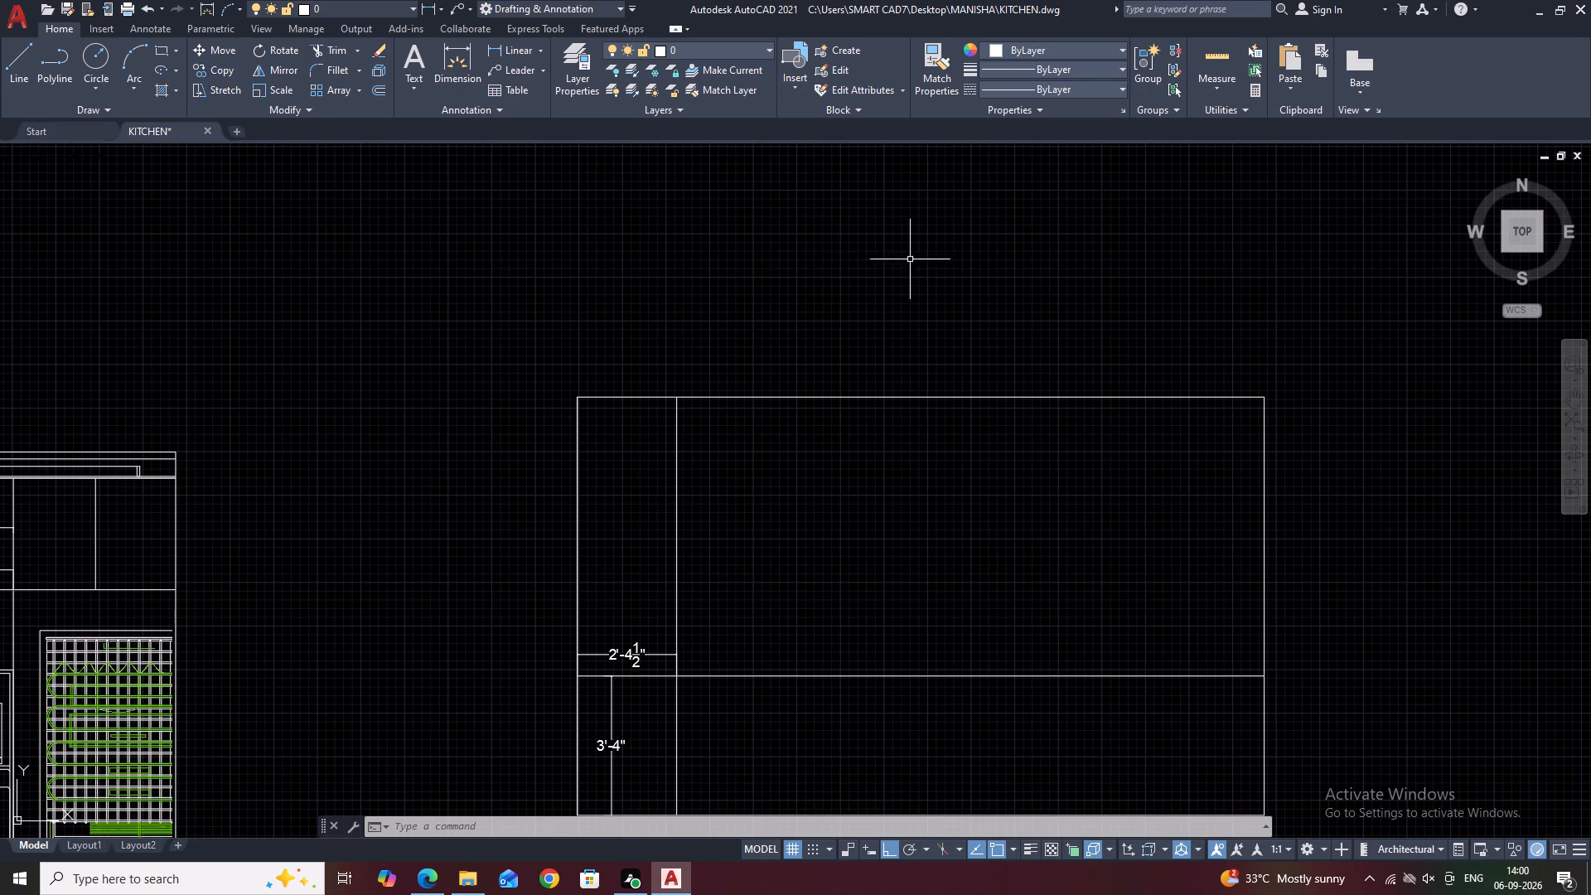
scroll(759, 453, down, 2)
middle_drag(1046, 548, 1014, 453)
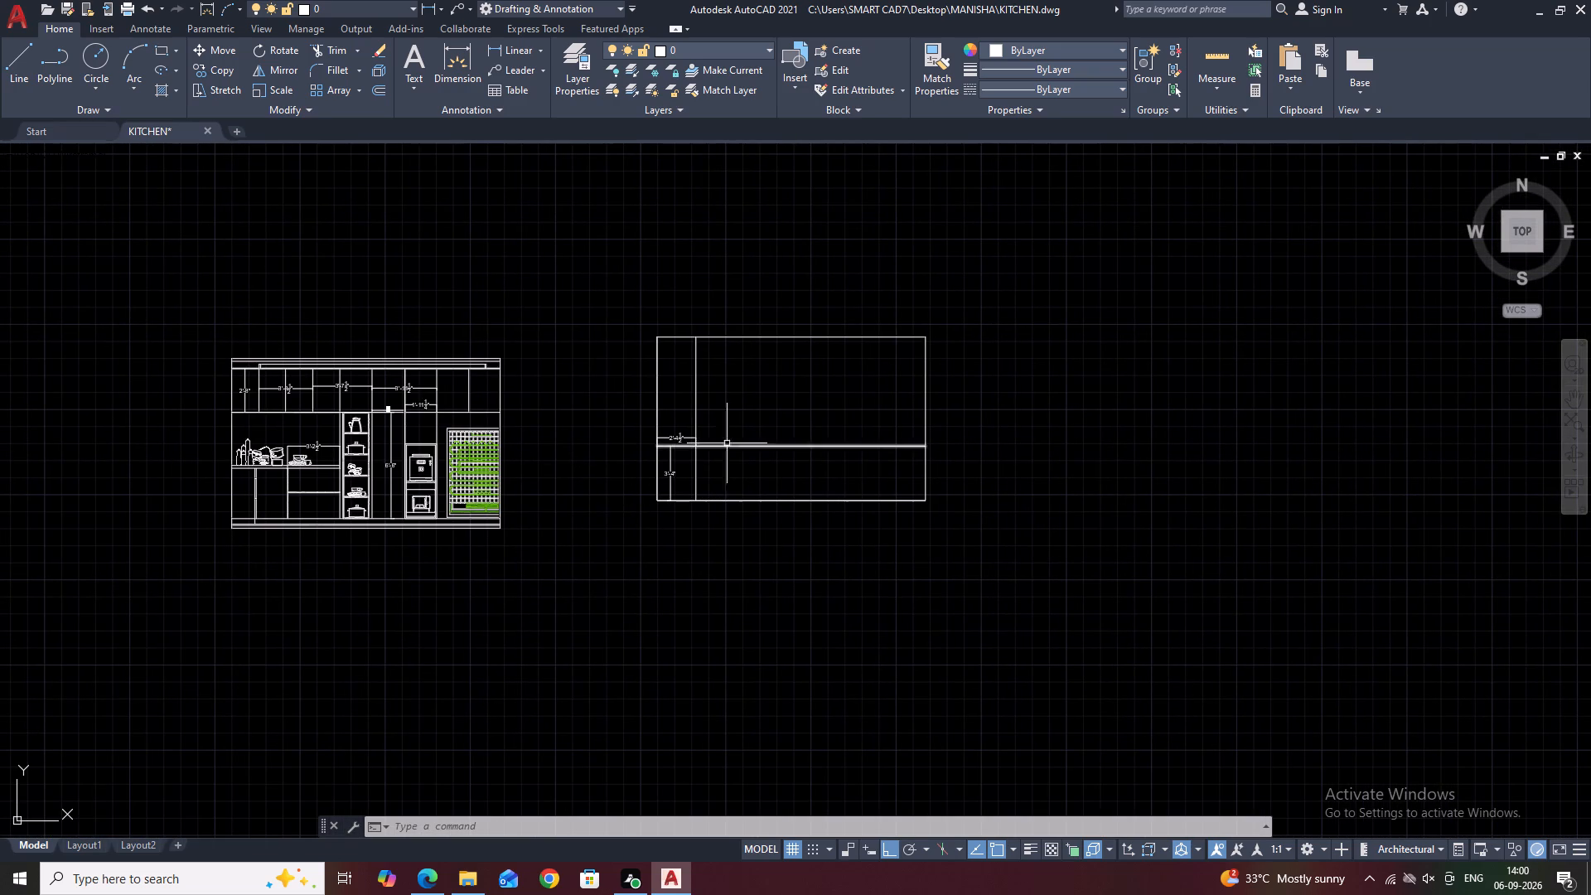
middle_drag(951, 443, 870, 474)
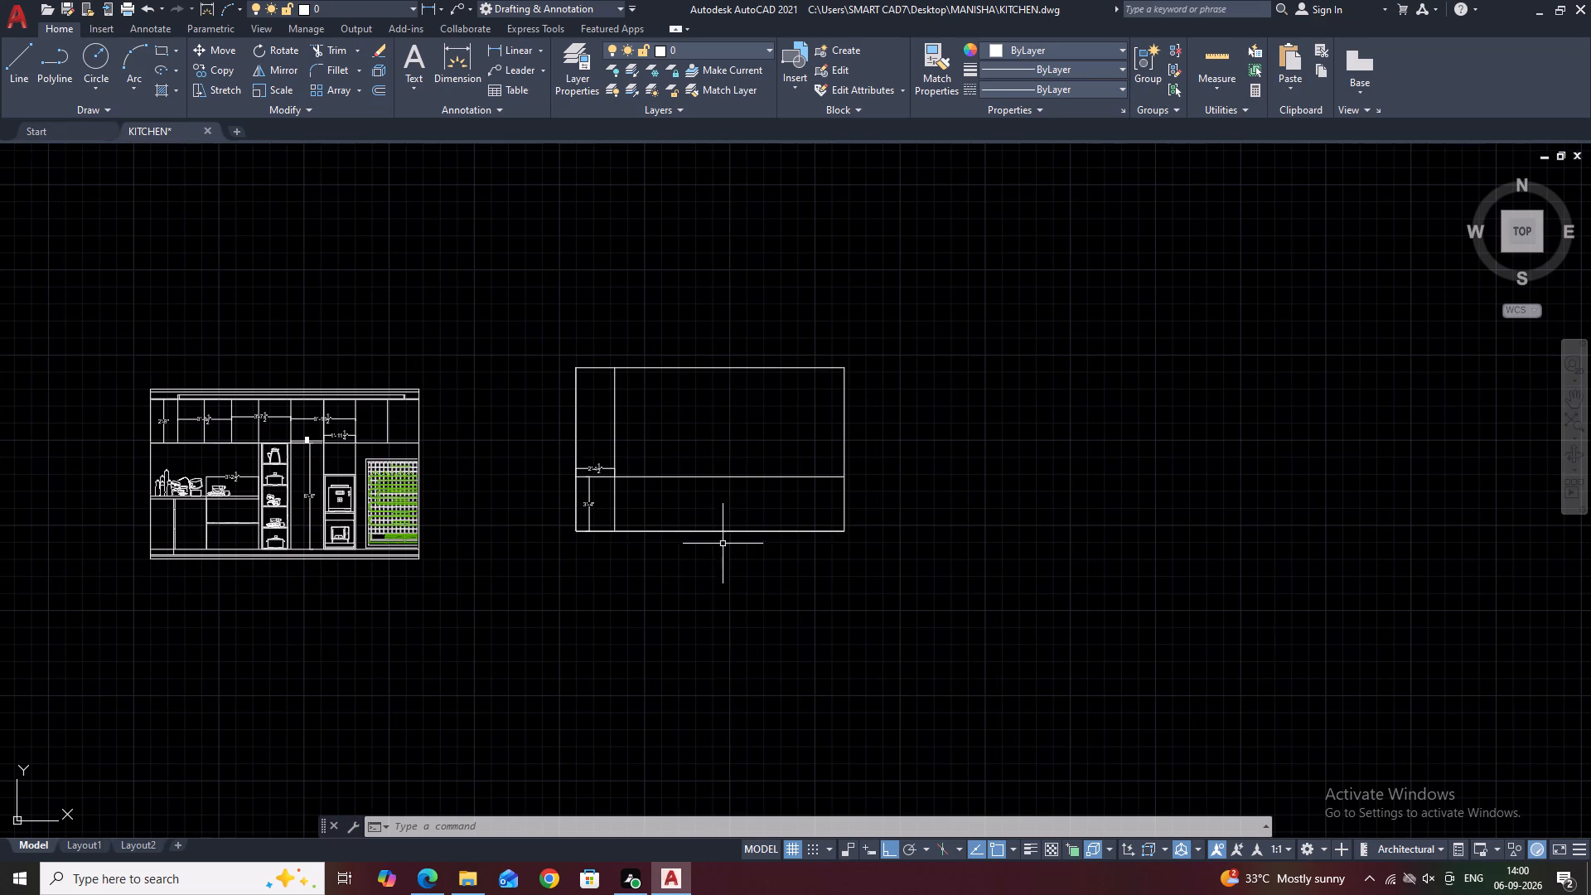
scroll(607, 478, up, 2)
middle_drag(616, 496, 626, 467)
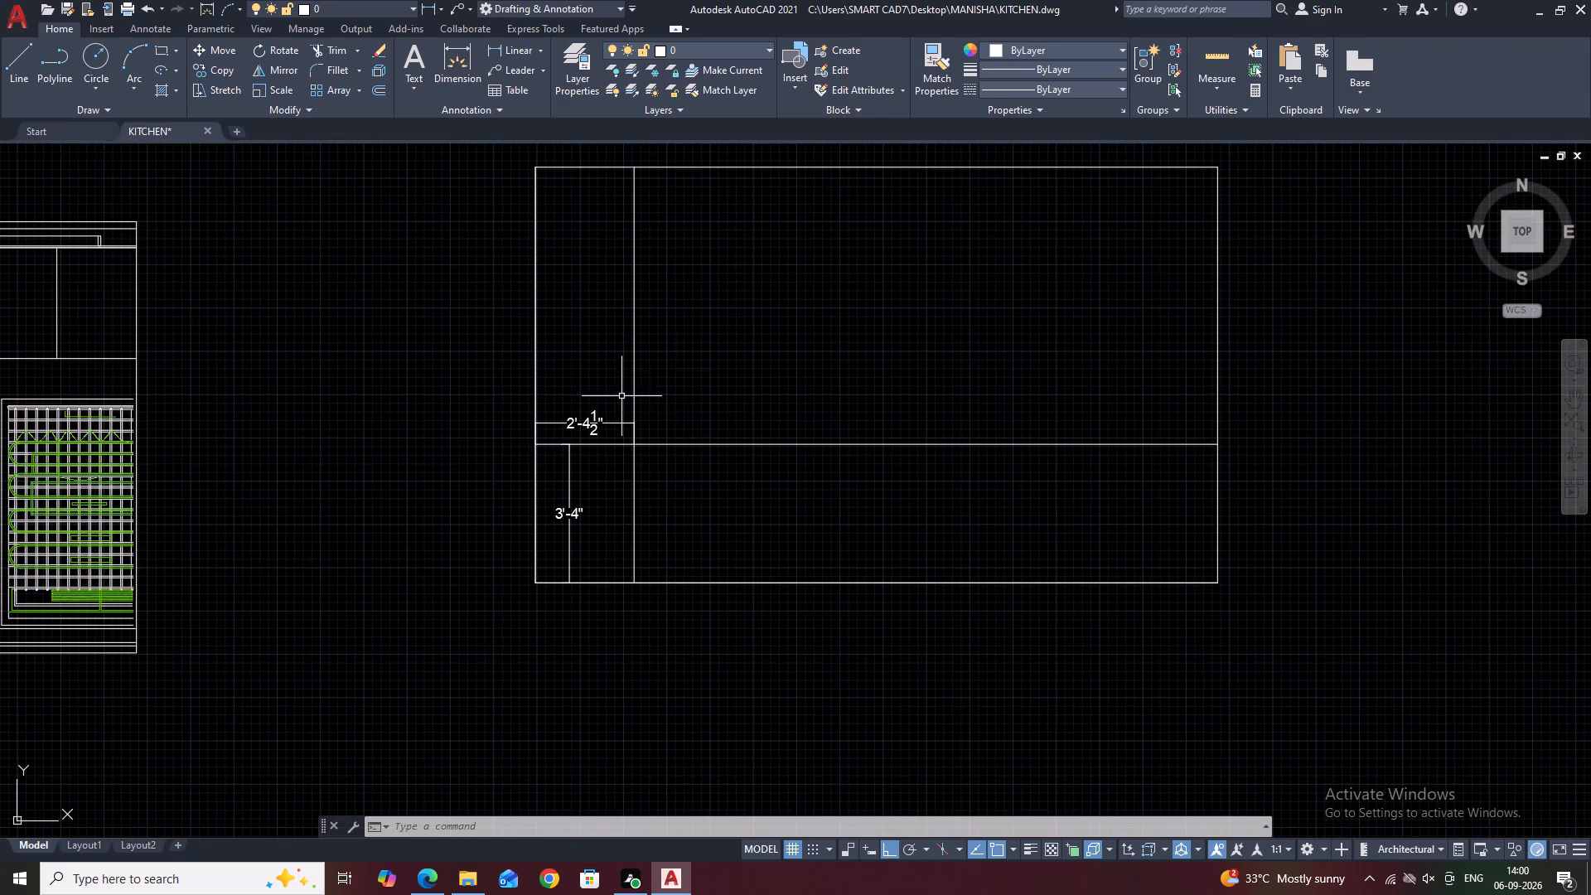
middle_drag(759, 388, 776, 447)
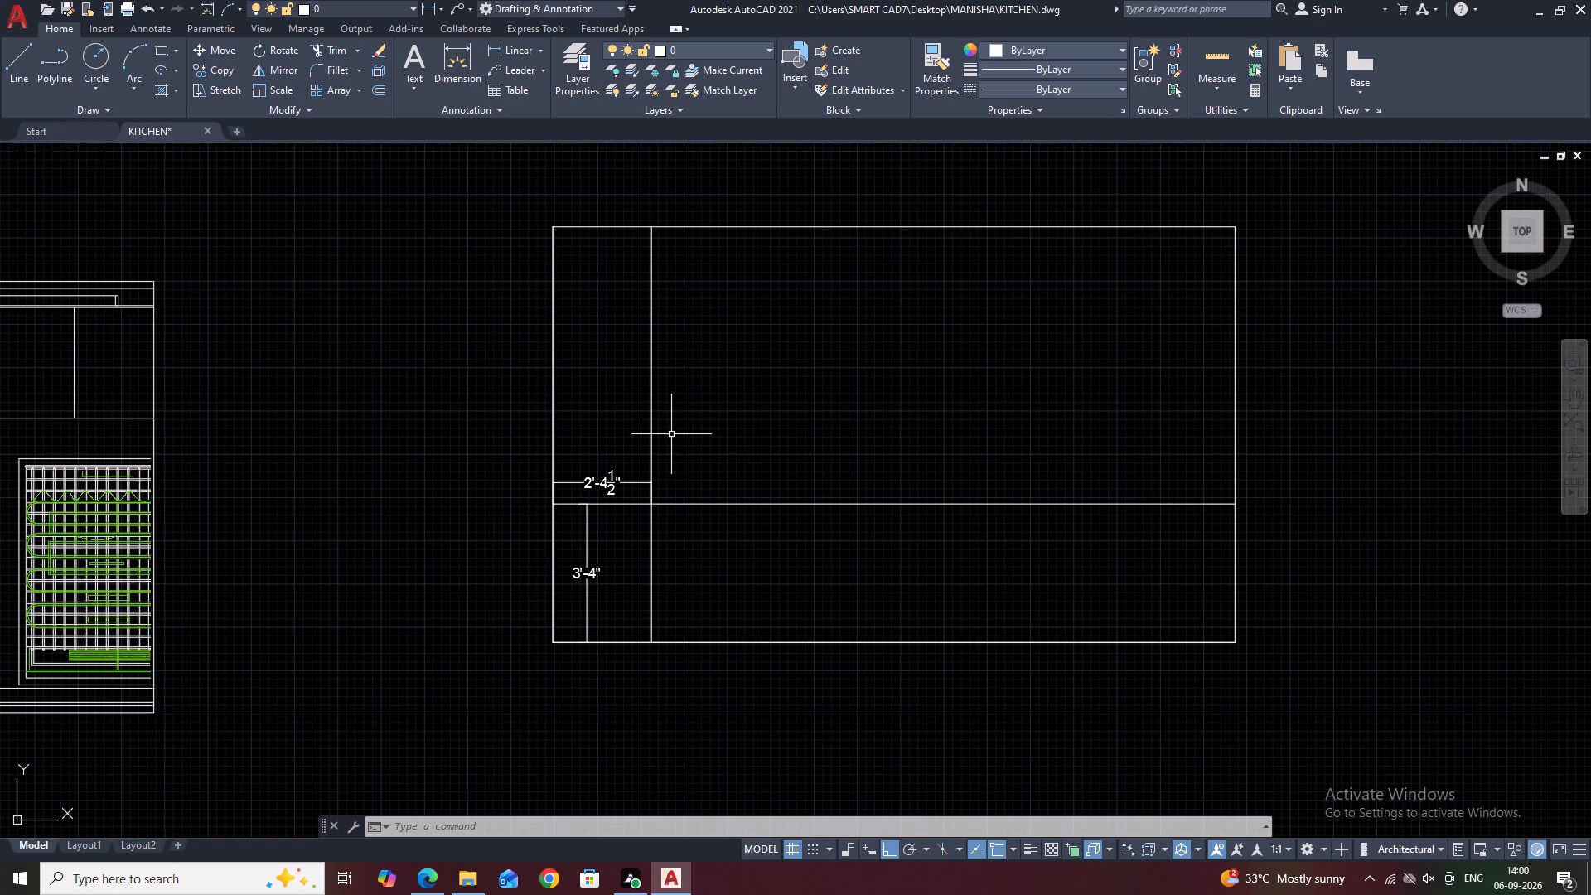
Draw a line along the 3'4" horizontal divider from the rectangle's left edge to the offset vertical line.
middle_drag(682, 440, 797, 499)
middle_drag(887, 447, 879, 512)
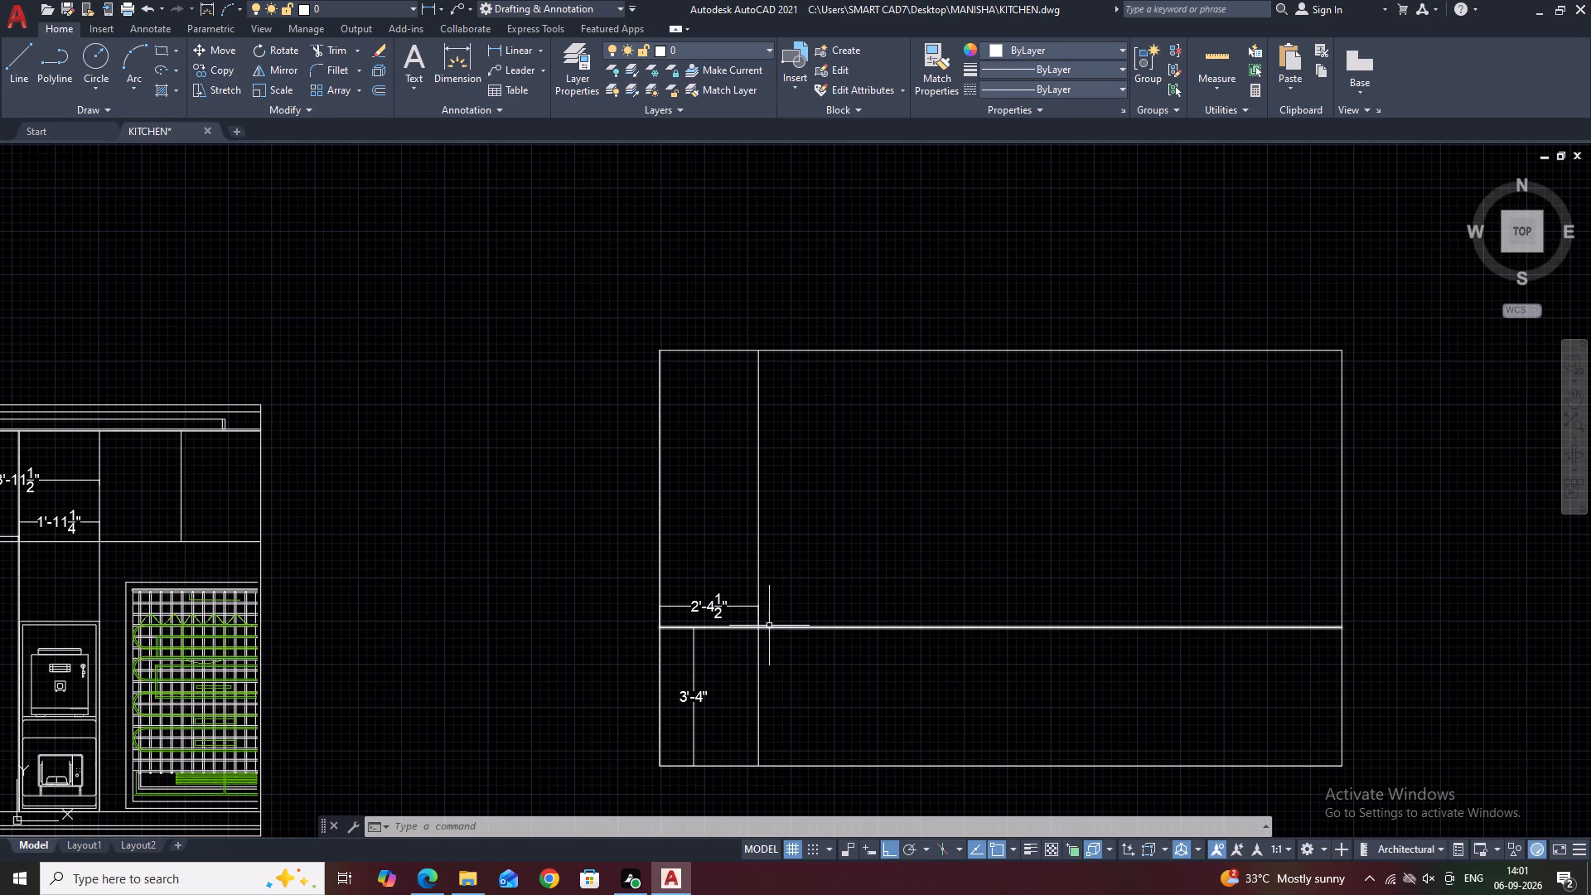
middle_drag(1016, 405, 984, 466)
scroll(1012, 413, down, 1)
text(L)
key(space)
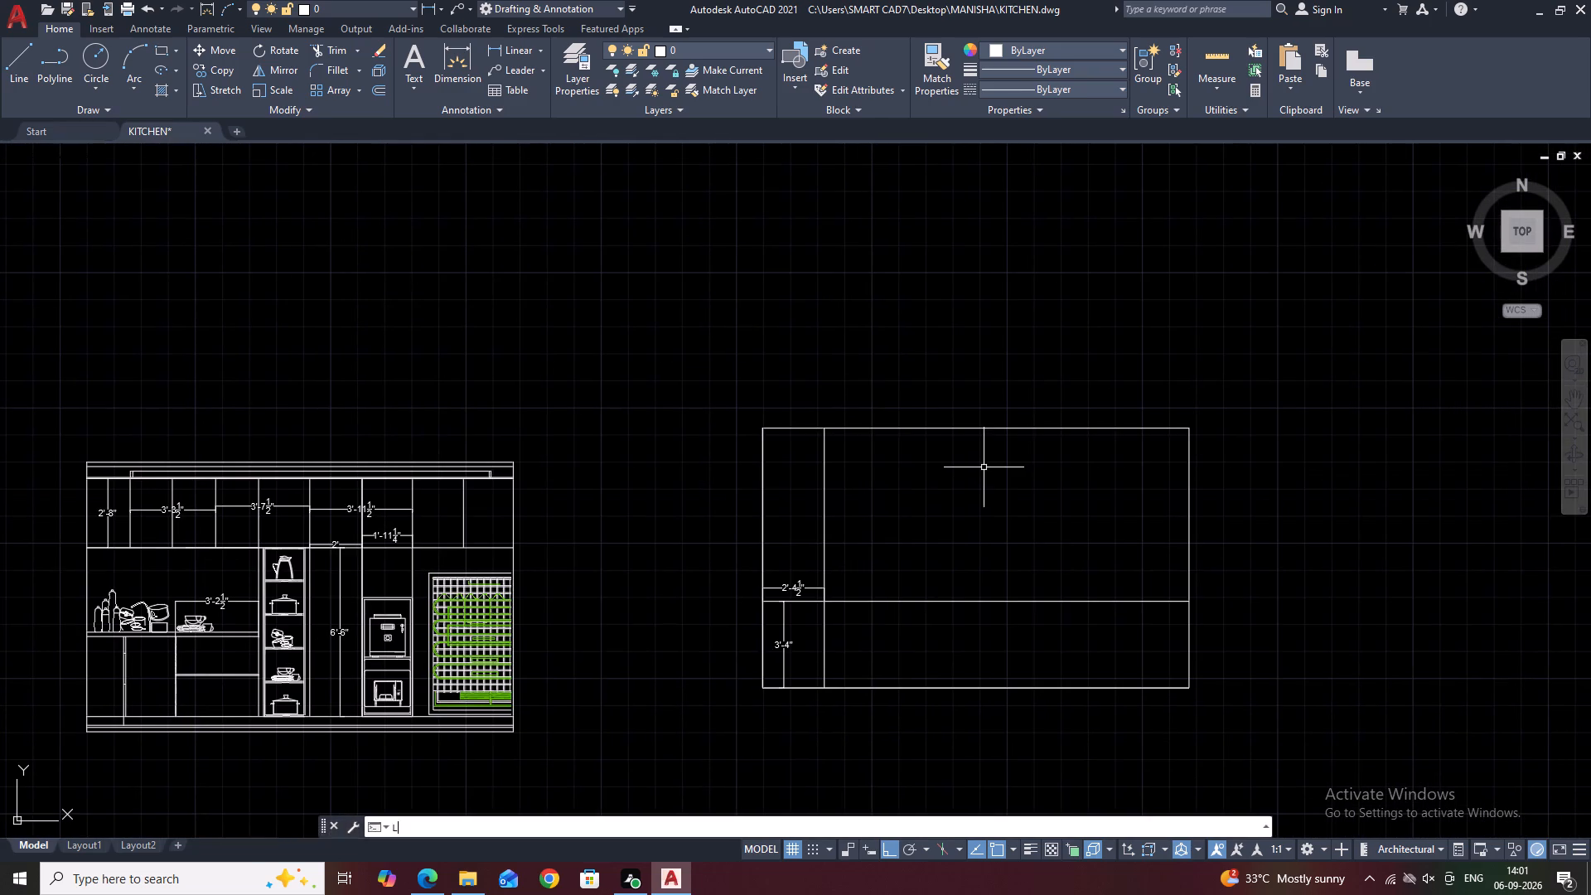
scroll(759, 593, up, 5)
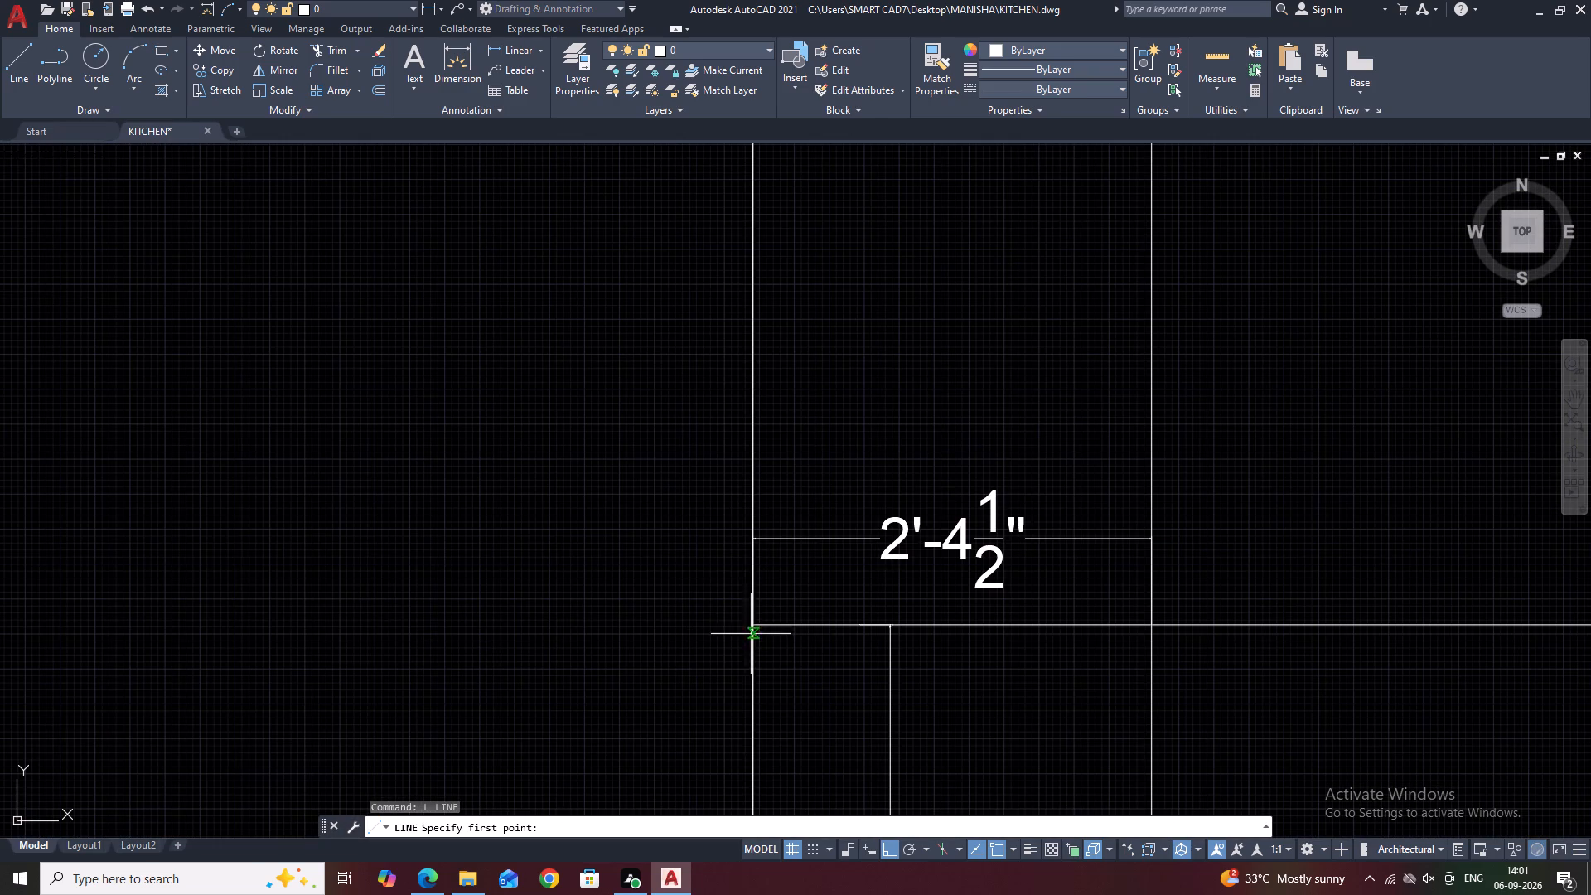
drag(751, 622, 766, 622)
click(1157, 622)
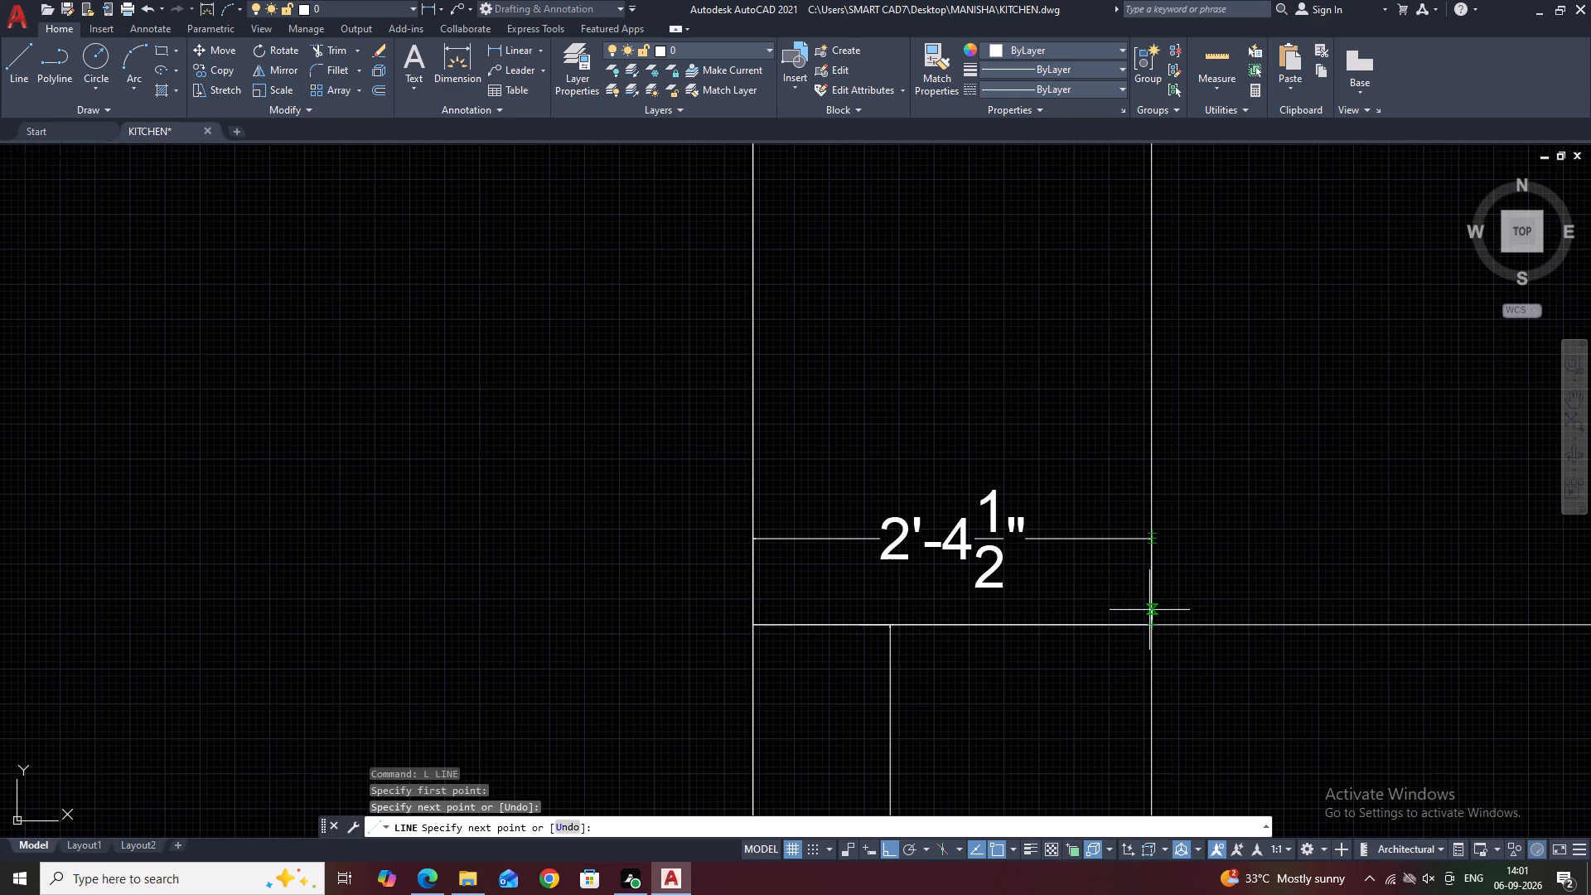
key(Escape)
Delete the 2'-4 1/2" horizontal dimension above the divider.
click(1090, 529)
click(1038, 568)
key(Delete)
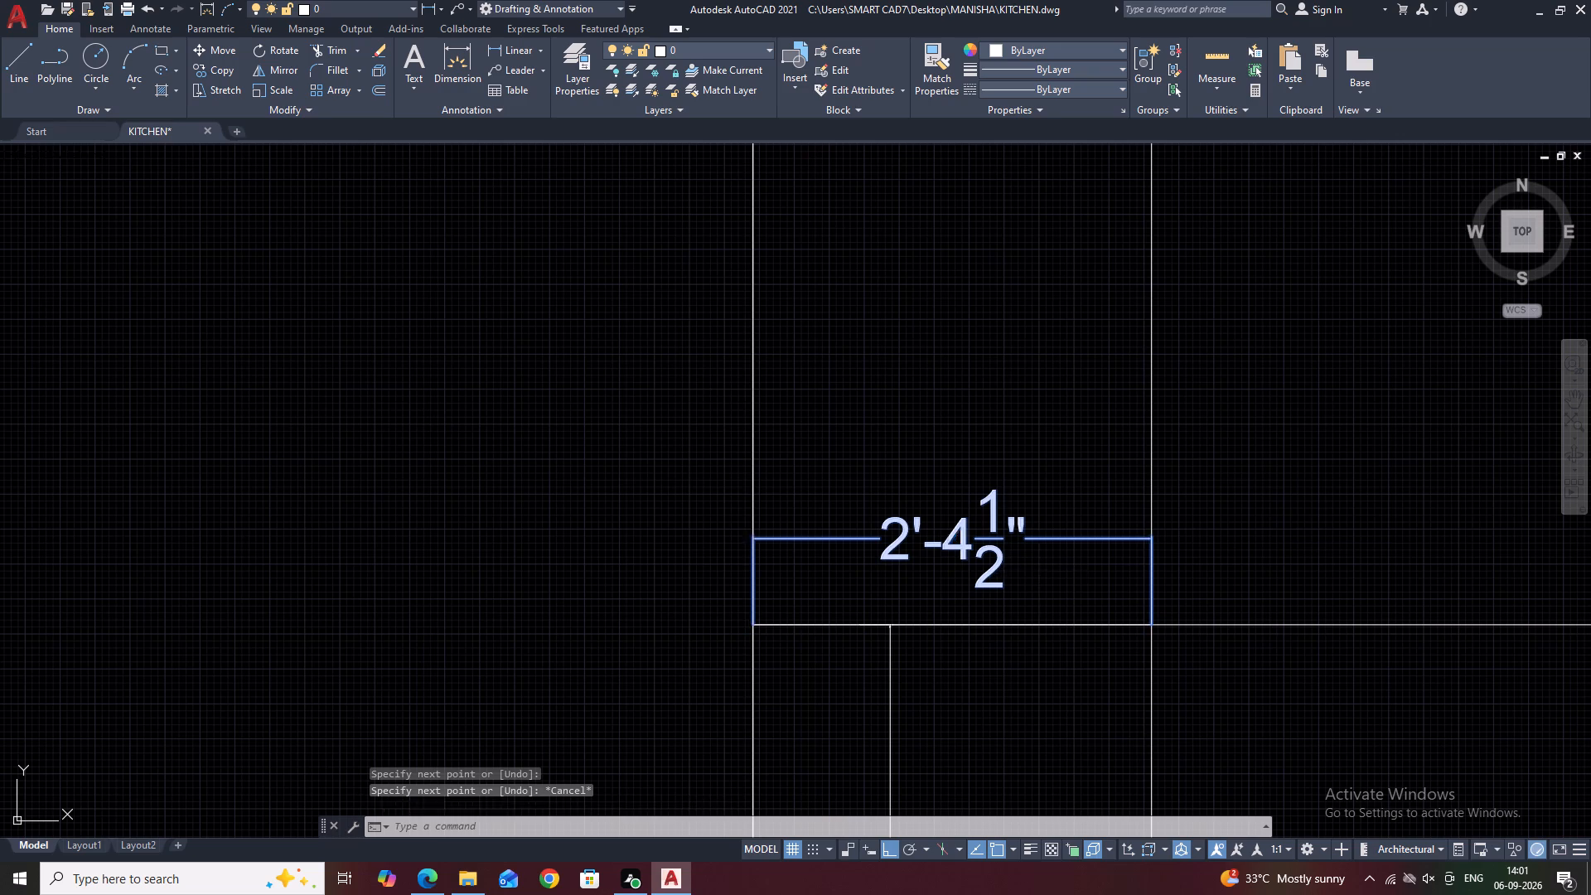
Offset the short line on the divider 2" upward within the left bay.
click(1028, 617)
key(Escape)
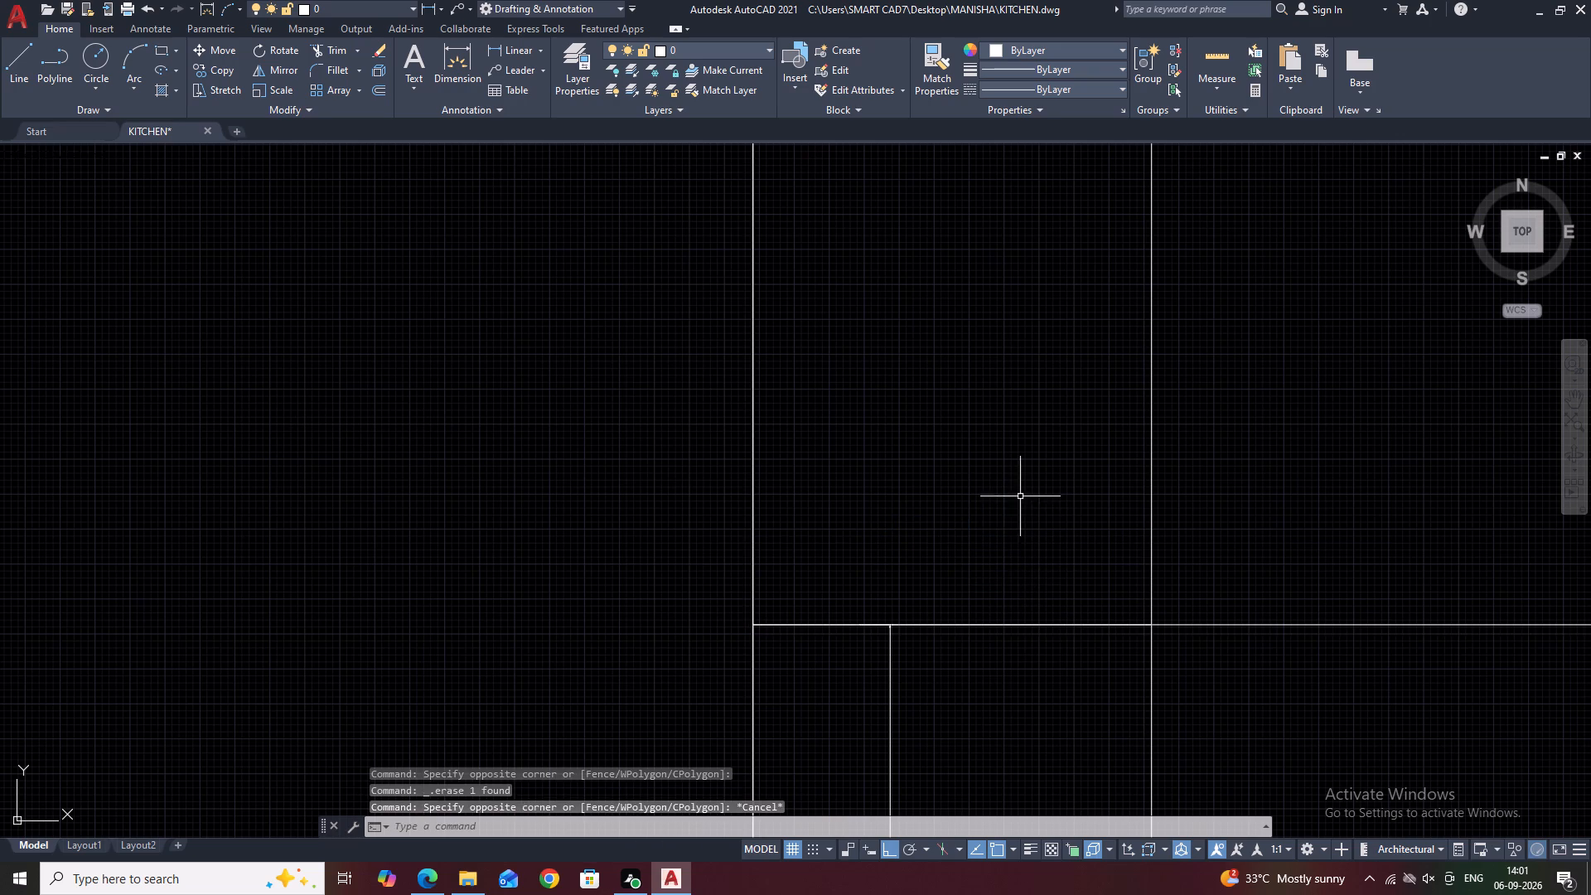
click(1001, 623)
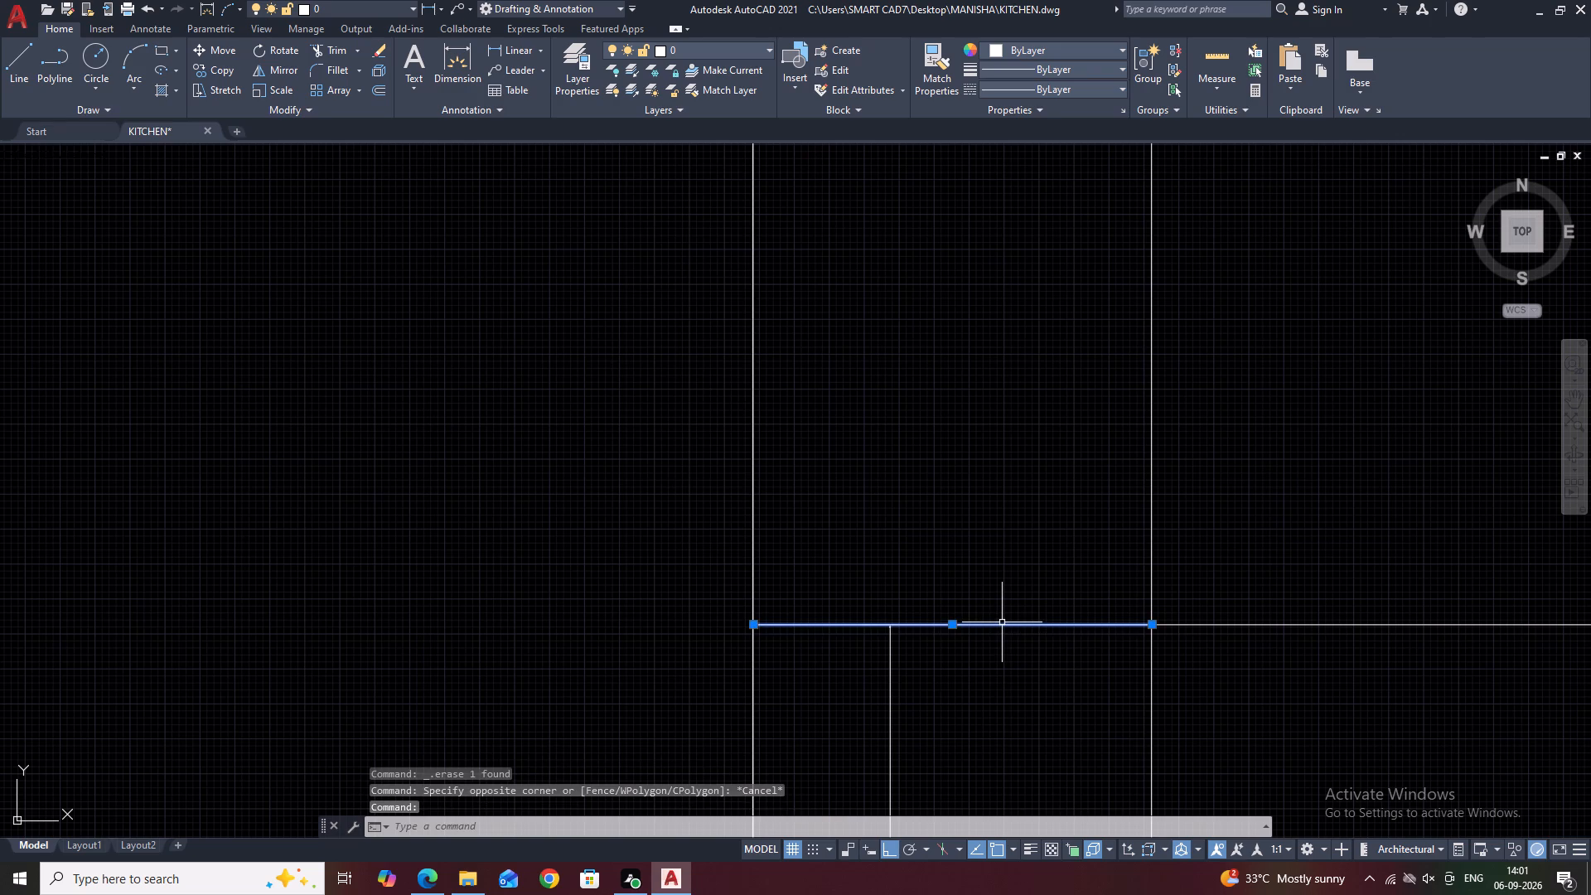
text(O)
key(space)
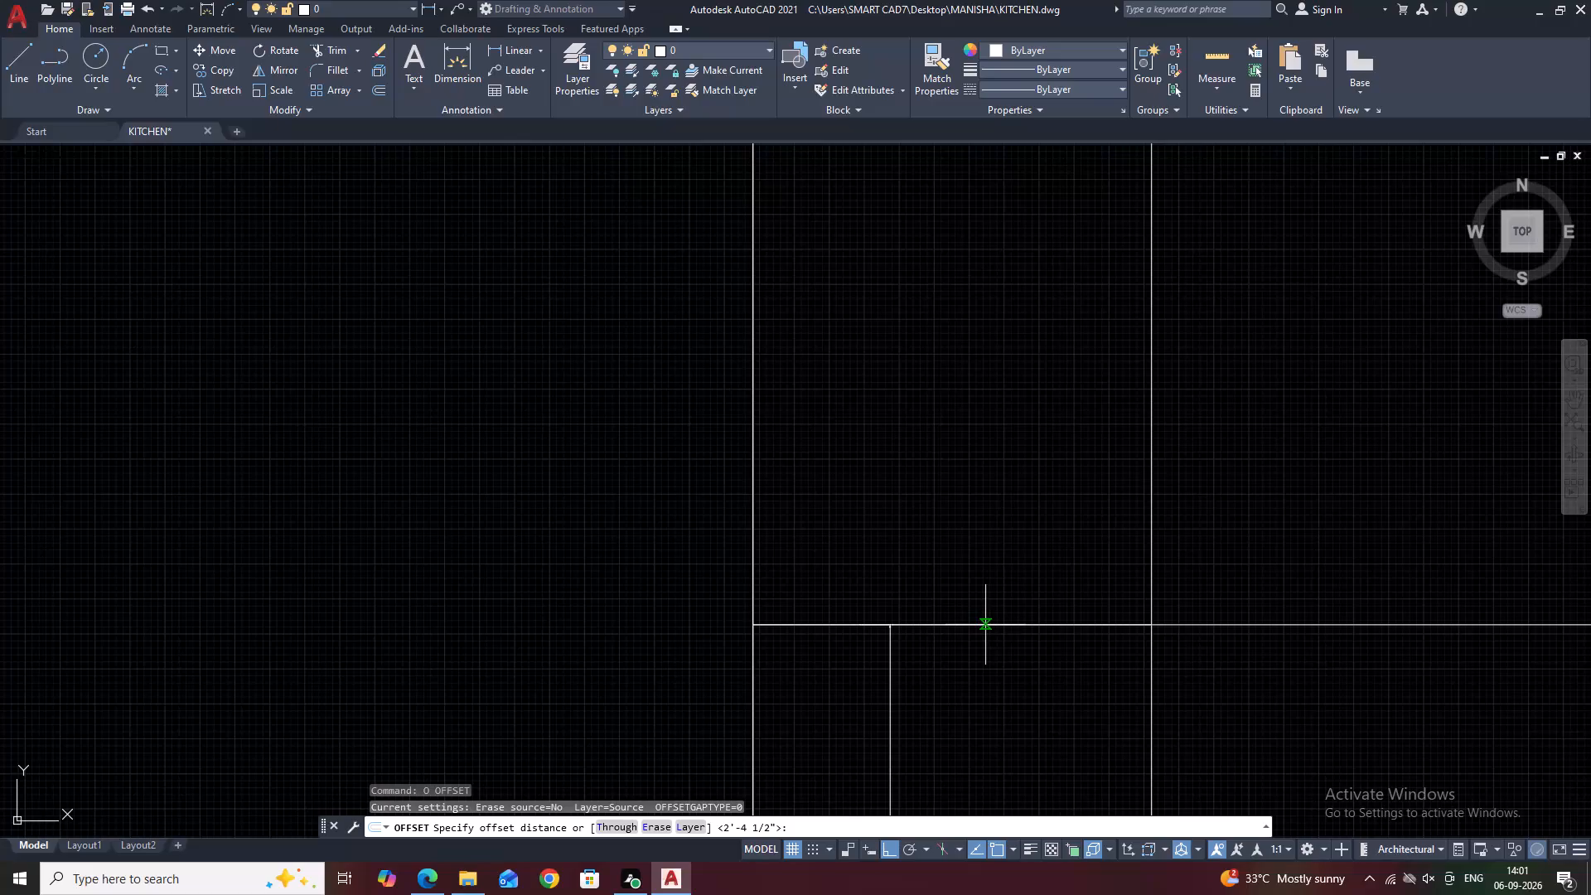
key(2)
key(space)
click(936, 486)
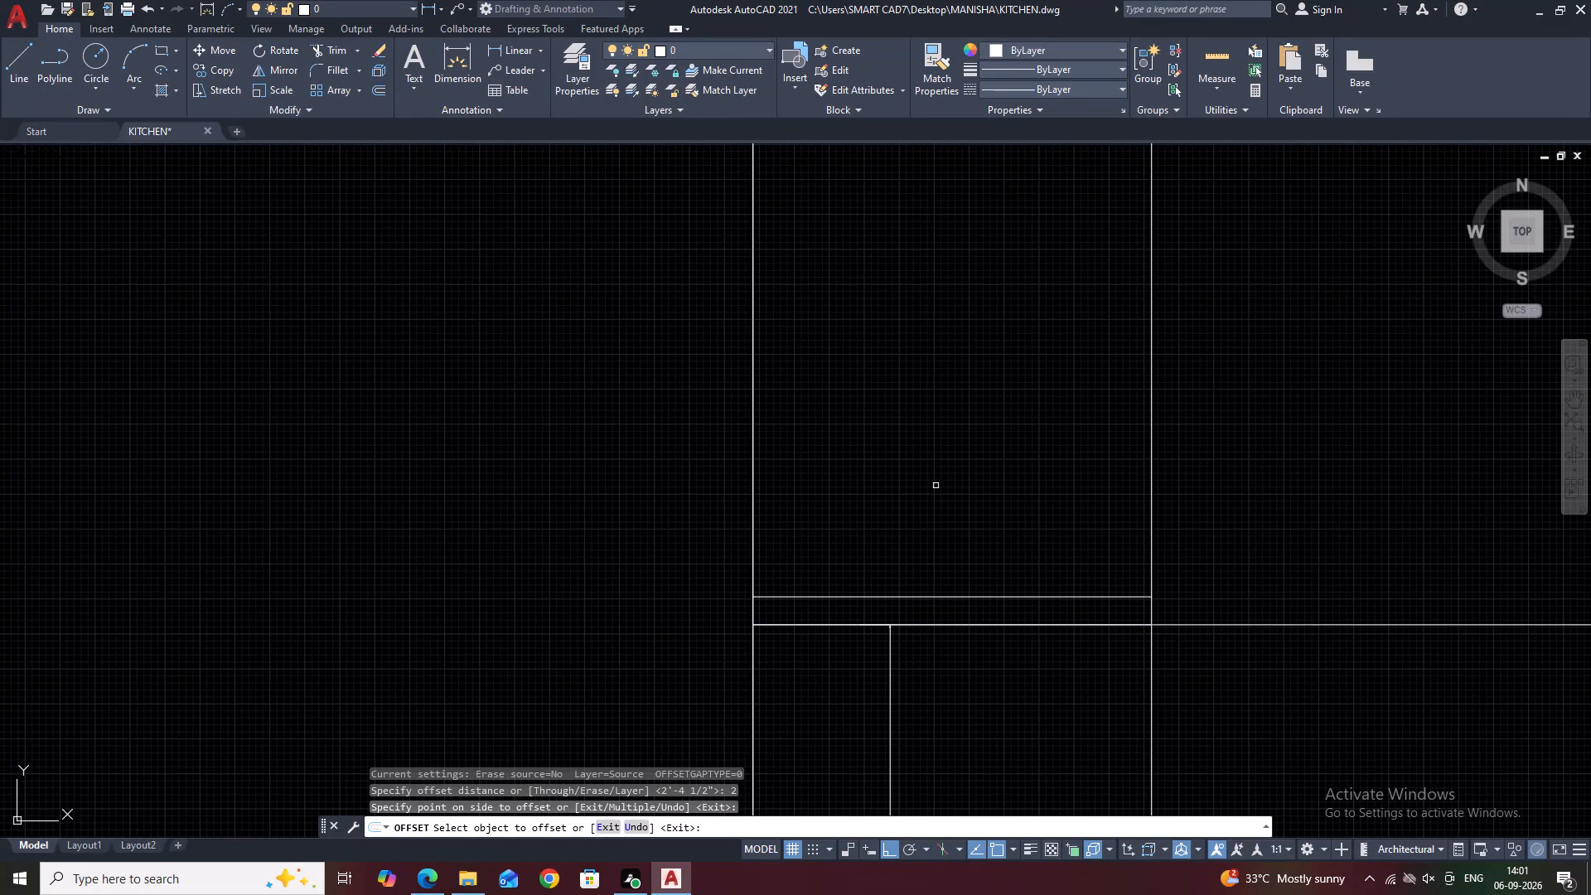
key(Escape)
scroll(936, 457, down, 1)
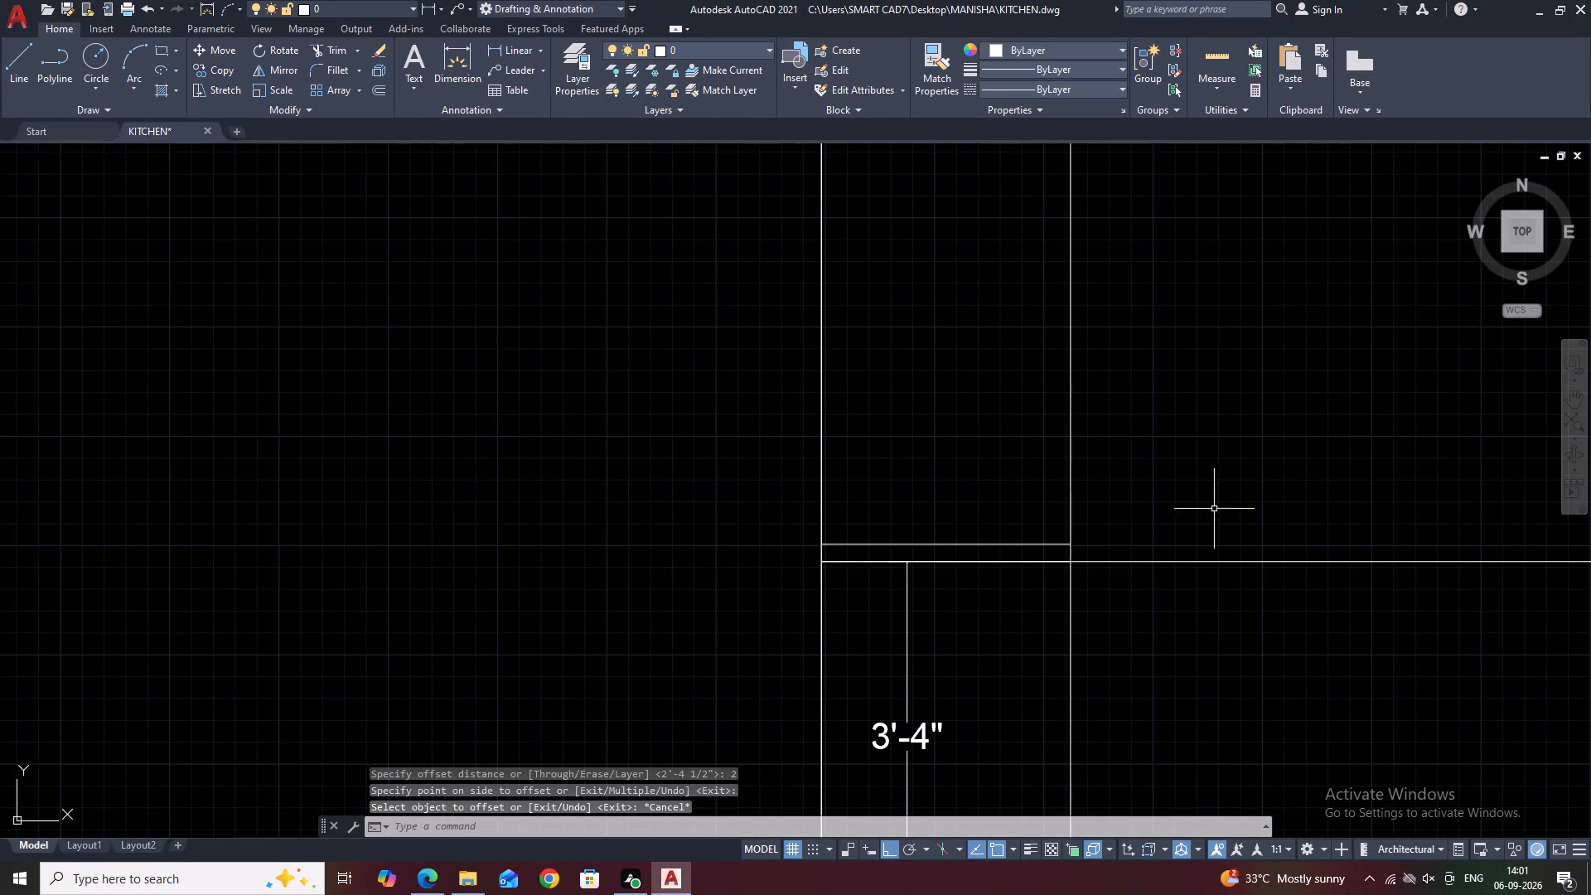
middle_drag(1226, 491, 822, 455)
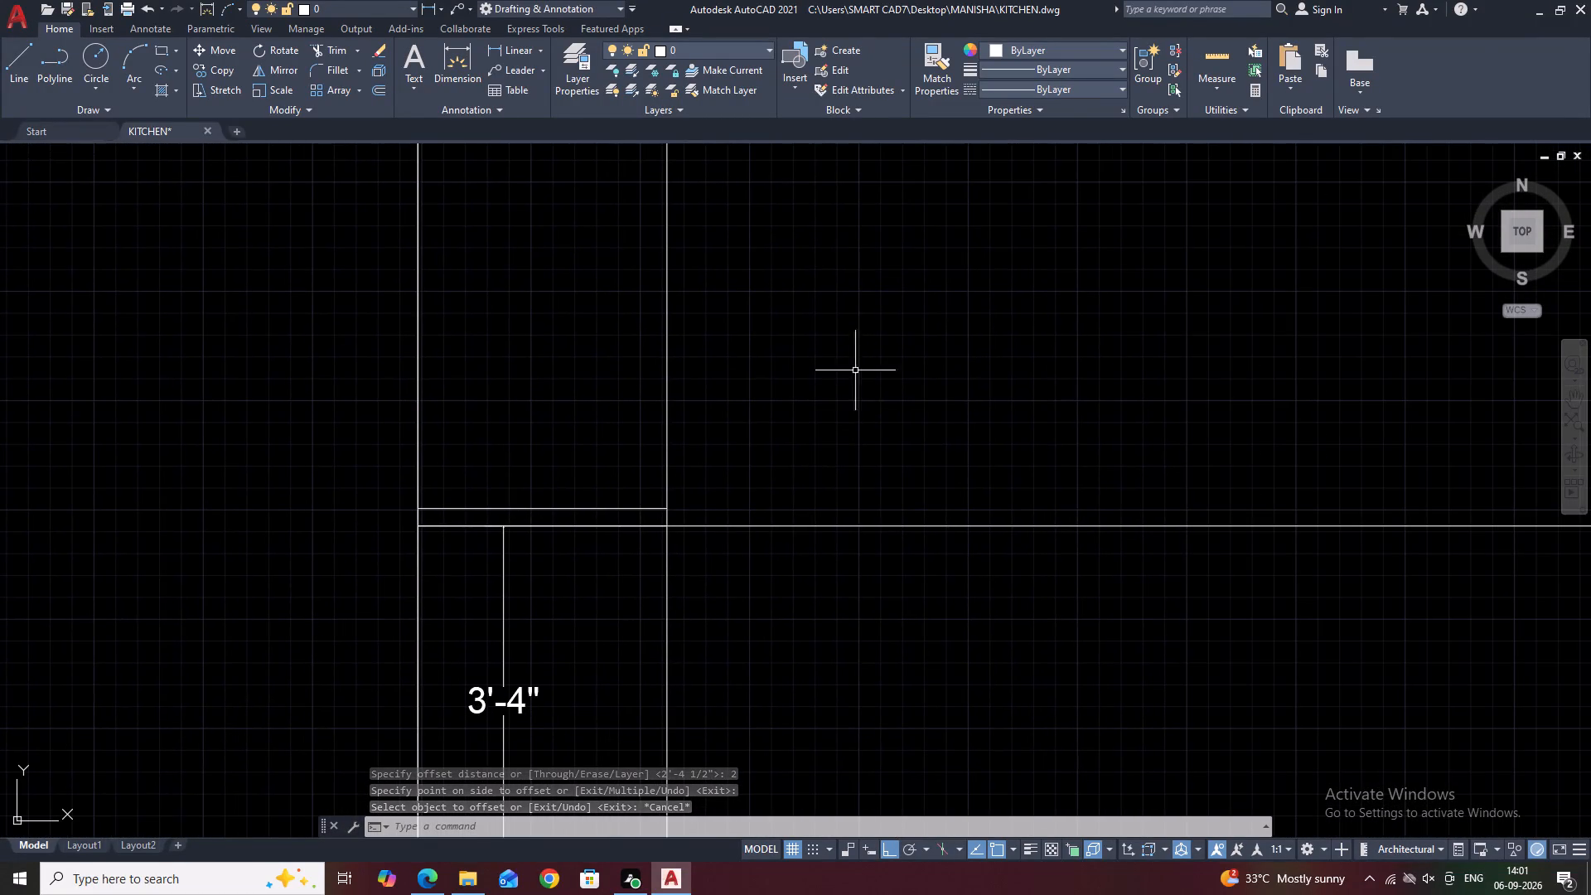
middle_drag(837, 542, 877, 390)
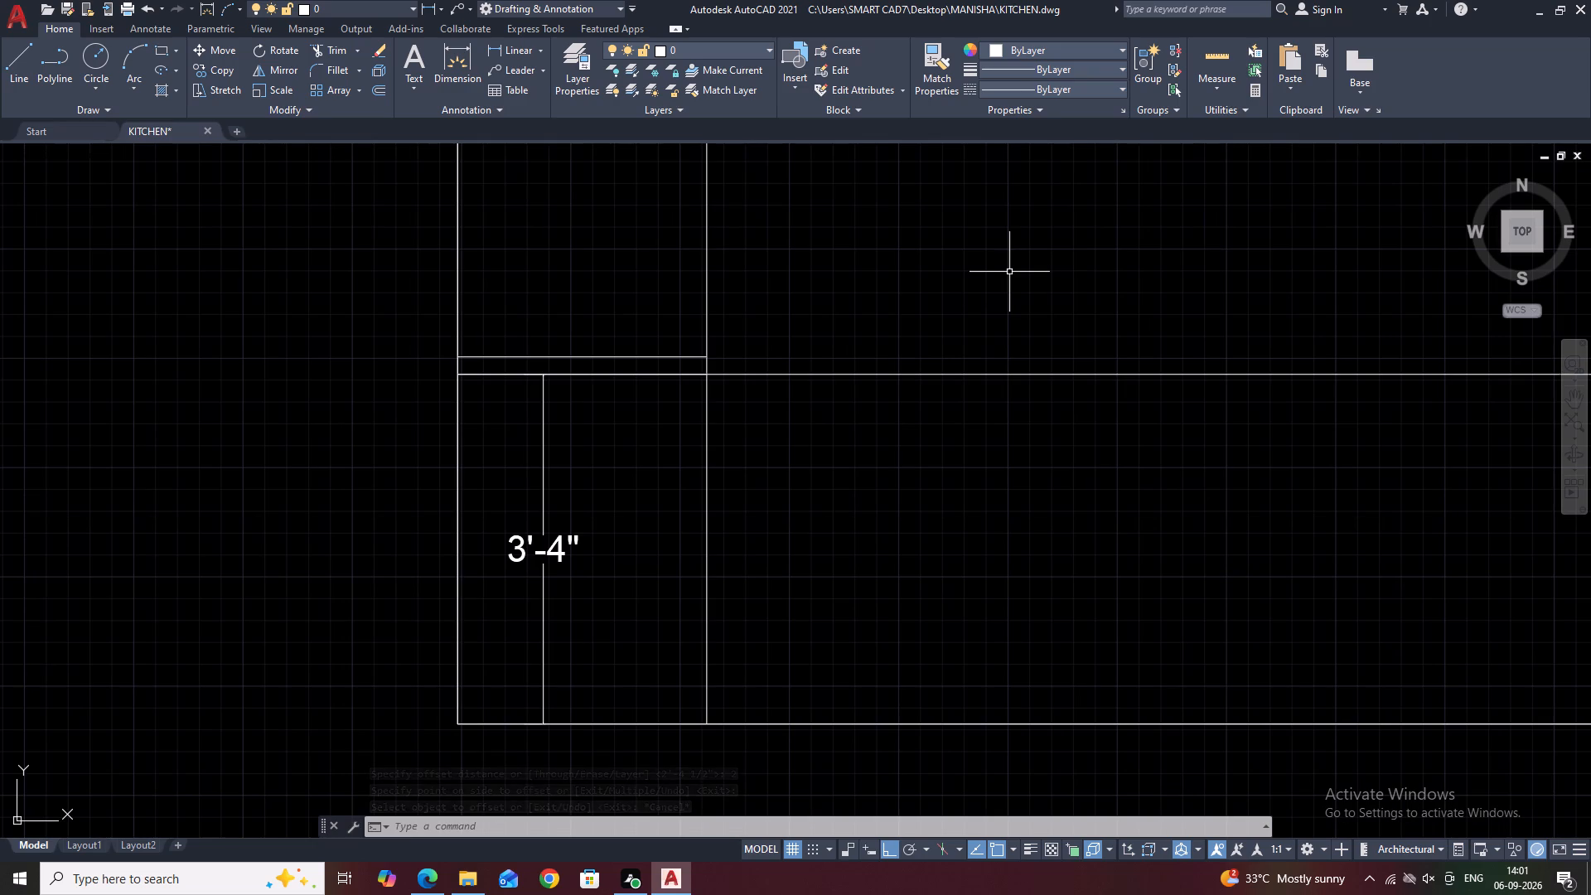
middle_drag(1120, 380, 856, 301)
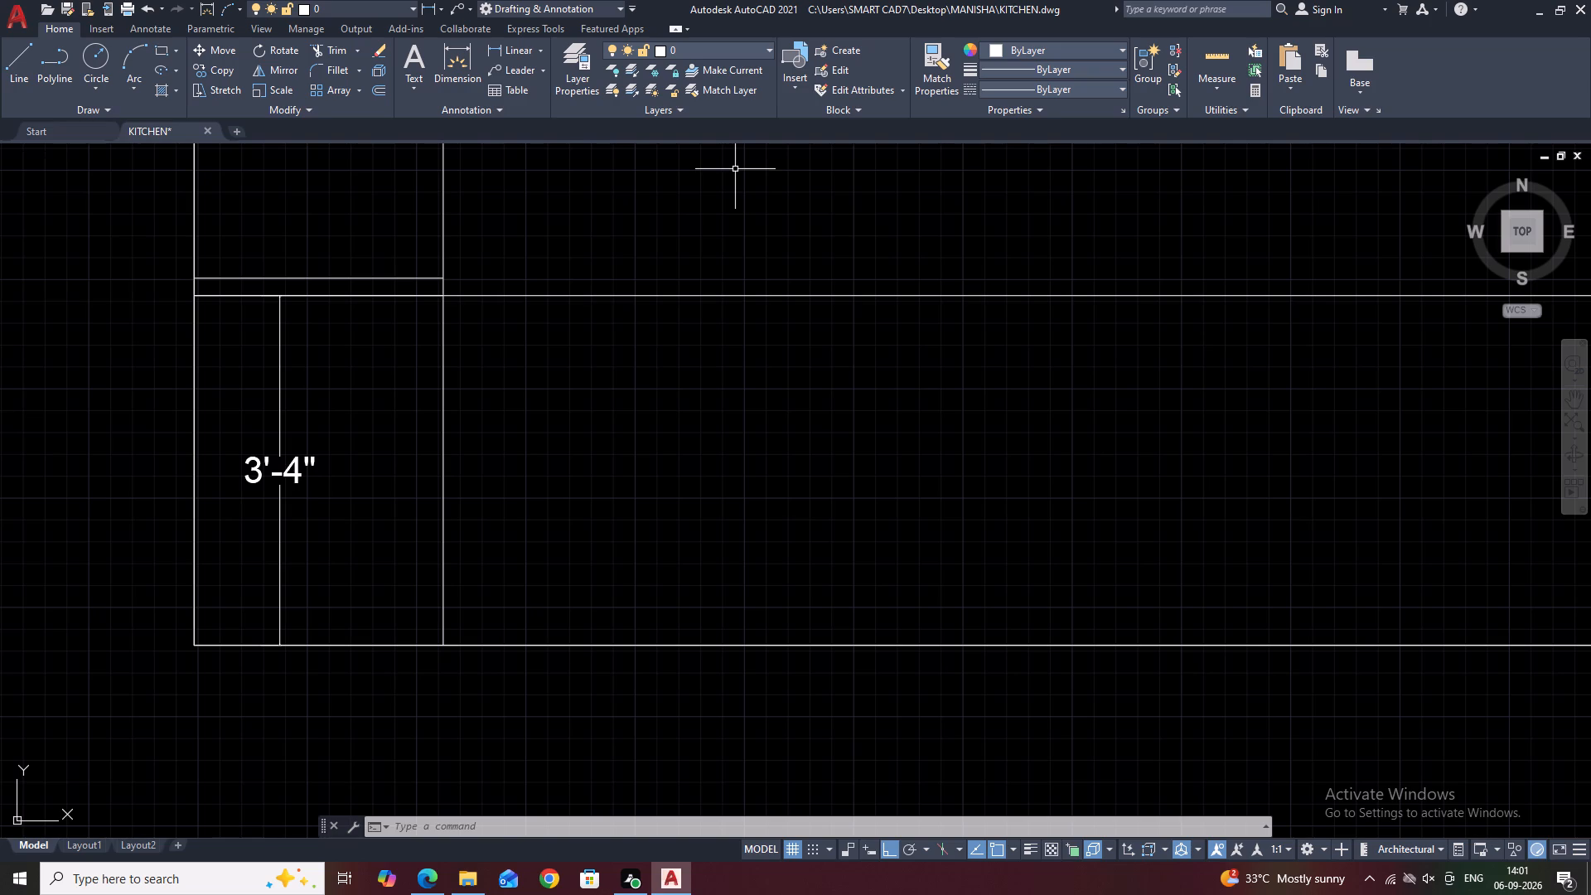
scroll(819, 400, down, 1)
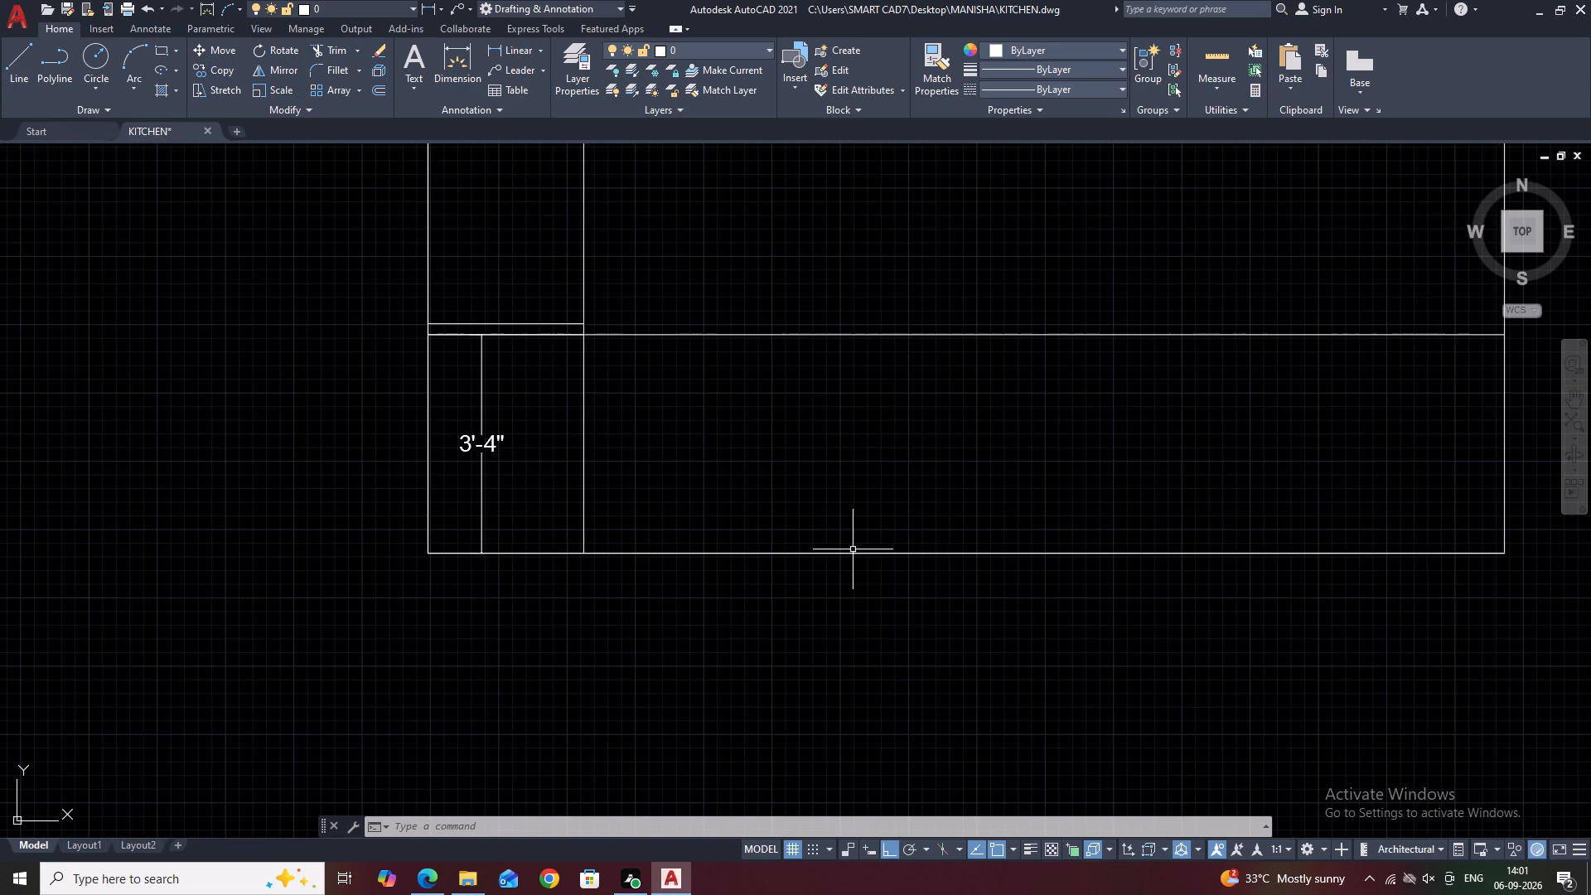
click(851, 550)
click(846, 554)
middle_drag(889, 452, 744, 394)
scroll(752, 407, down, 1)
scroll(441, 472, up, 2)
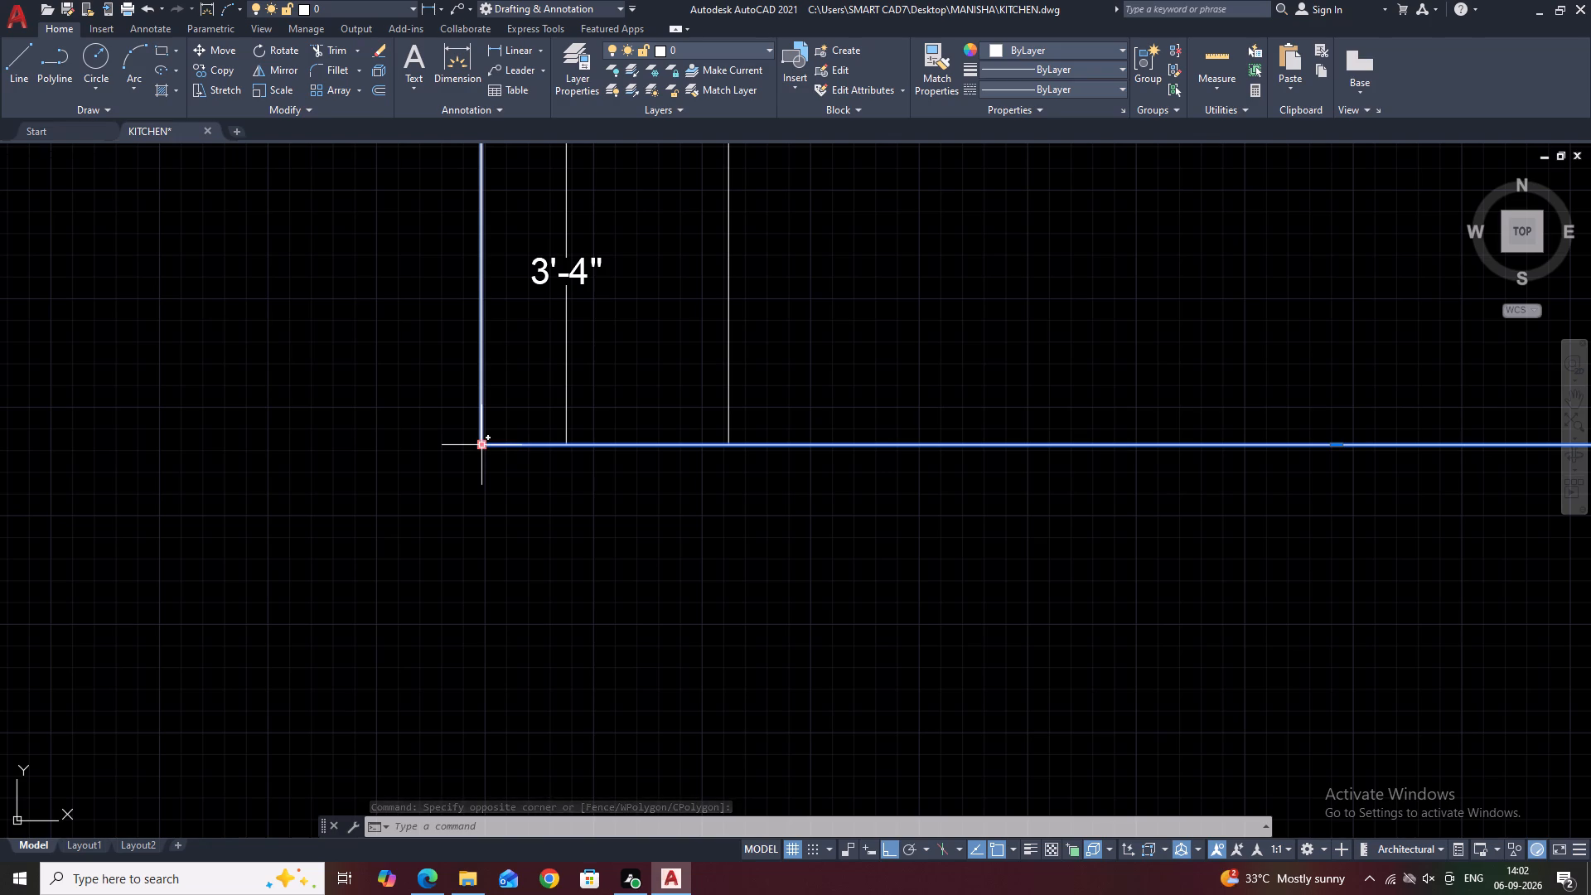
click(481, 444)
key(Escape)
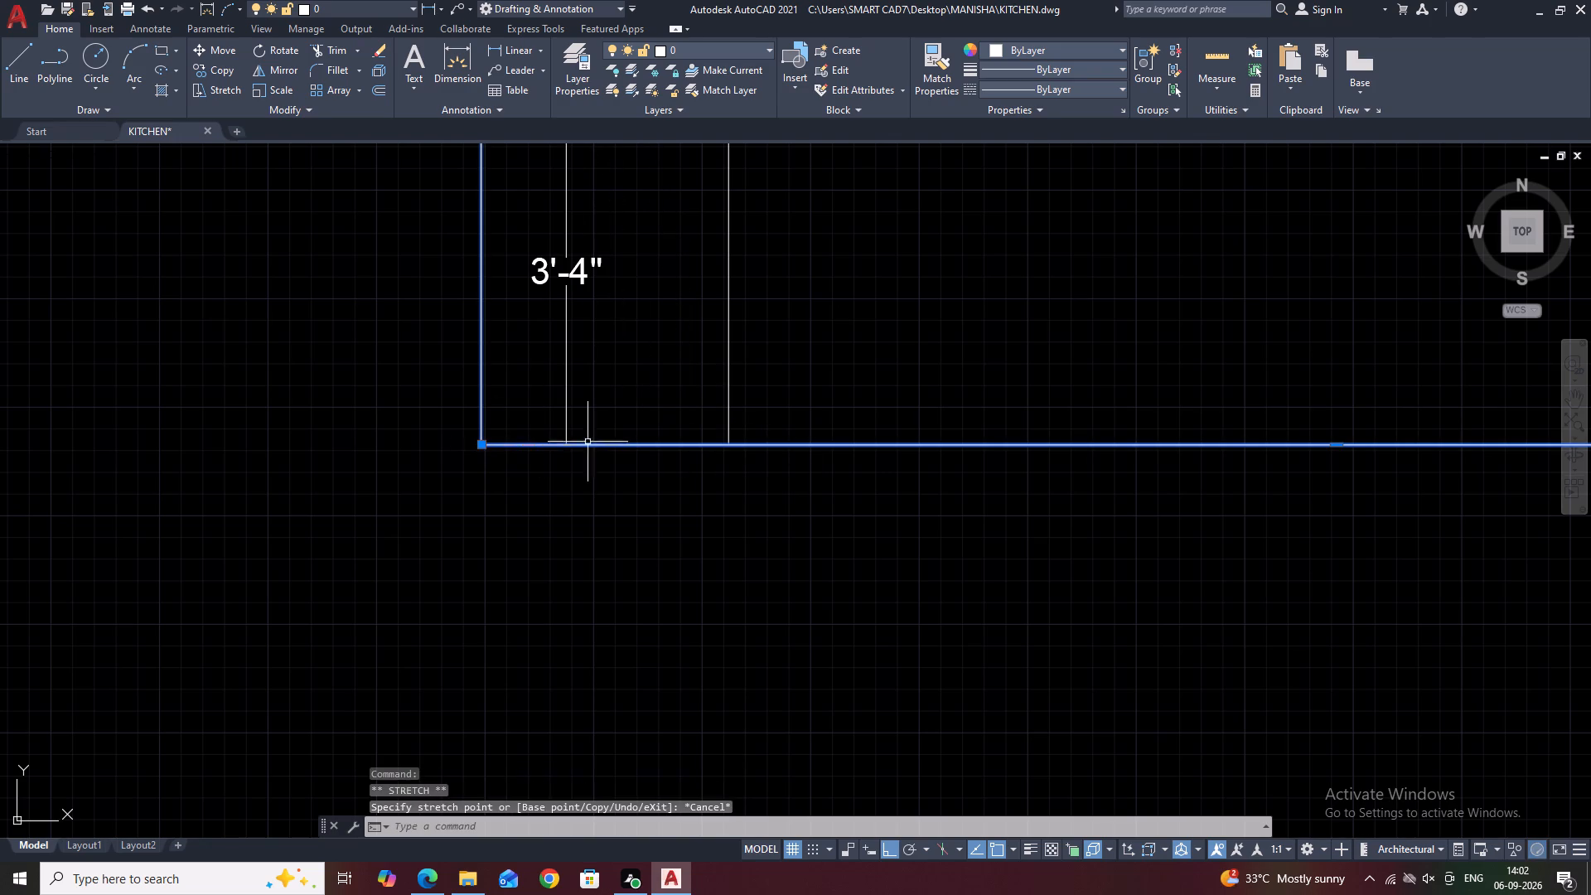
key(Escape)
Shorten the line on the rectangle's bottom edge by stretching its left end to the offset vertical line.
click(532, 446)
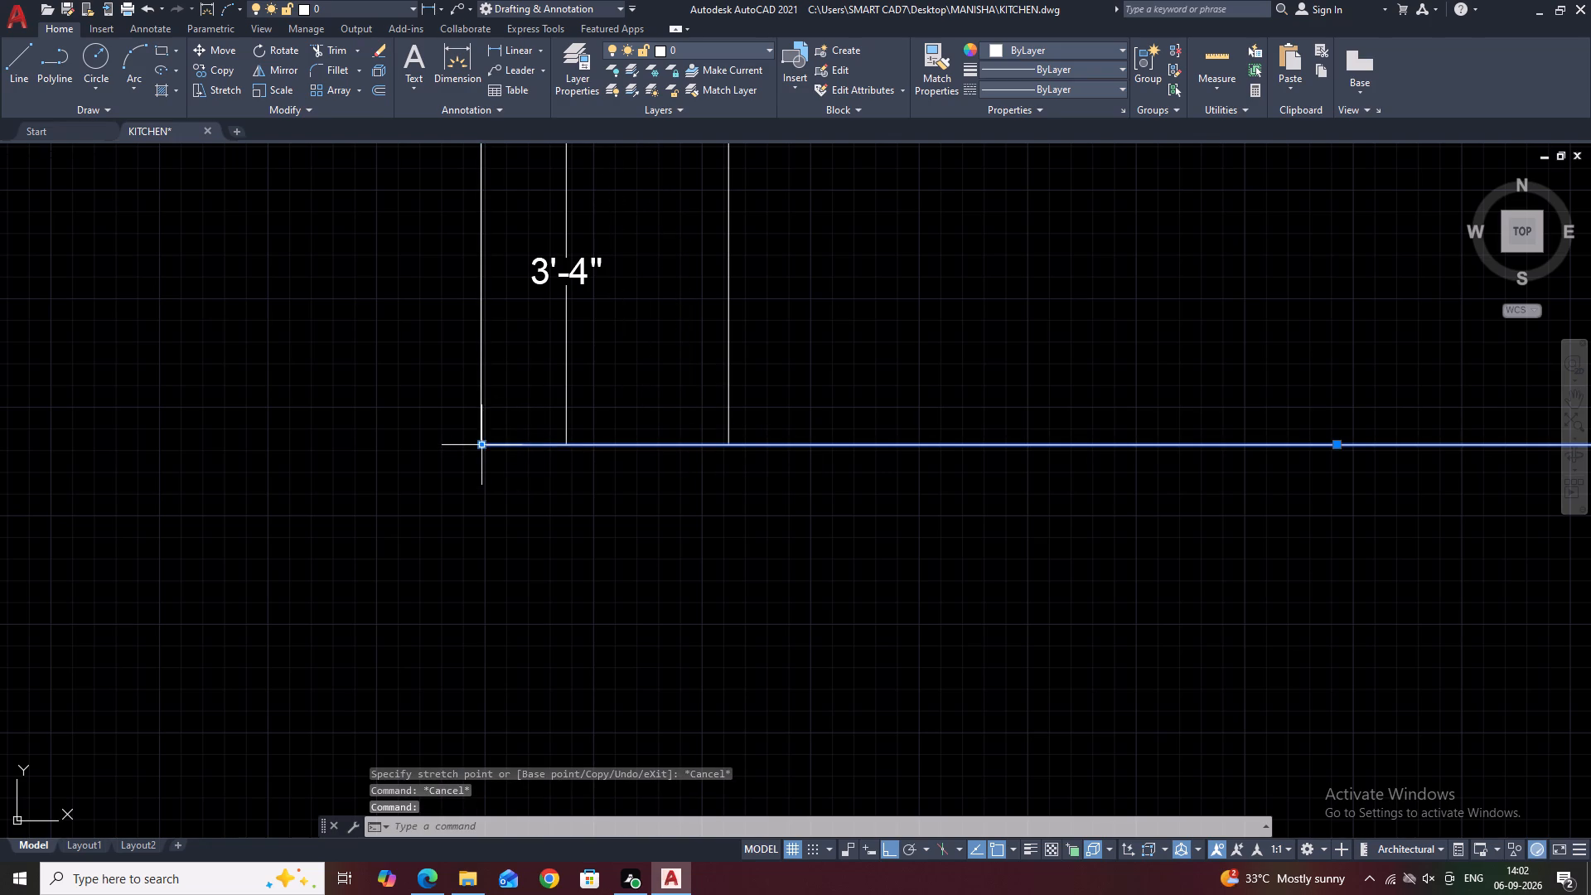
click(483, 443)
click(727, 443)
scroll(635, 404, down, 2)
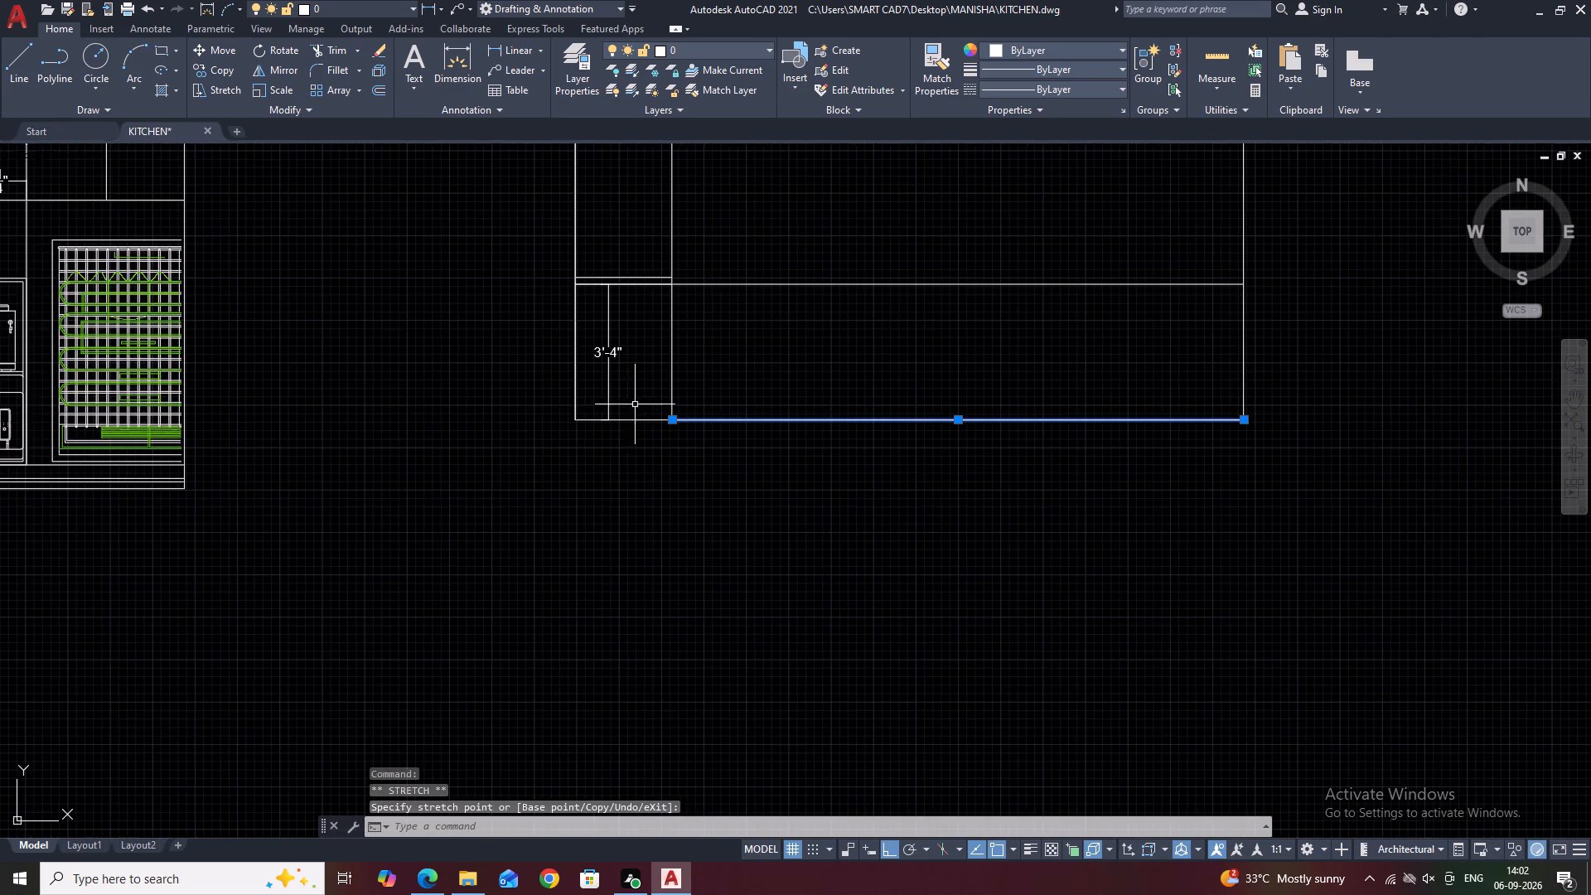
Offset the shortened bottom-edge line 4" upward.
middle_drag(1104, 312, 895, 470)
text(O)
key(space)
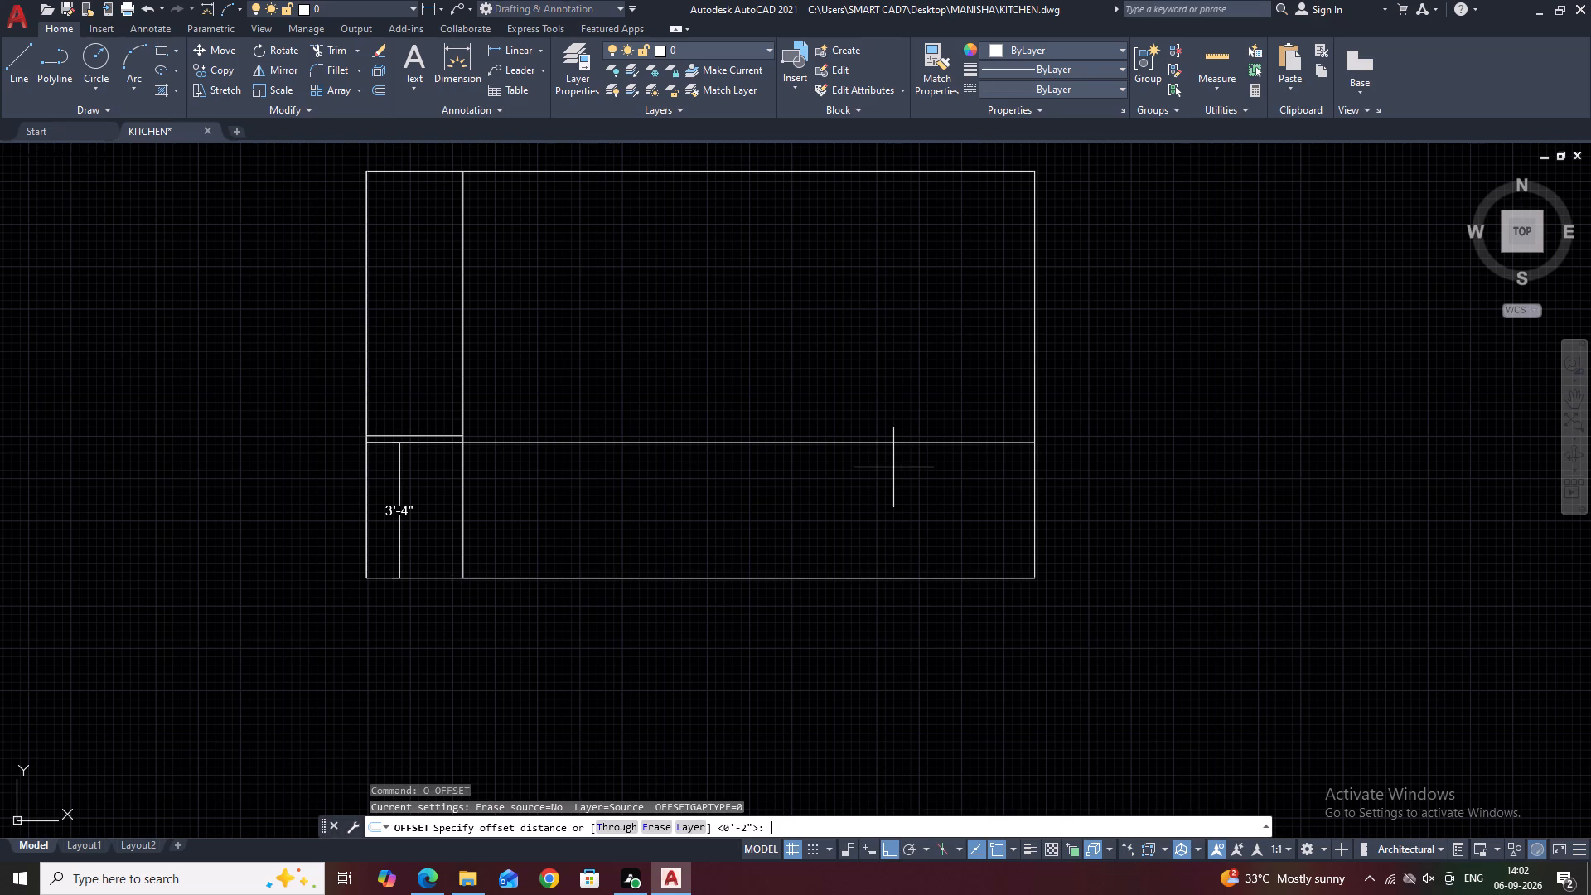
key(4)
key(space)
click(882, 450)
middle_drag(903, 508, 910, 441)
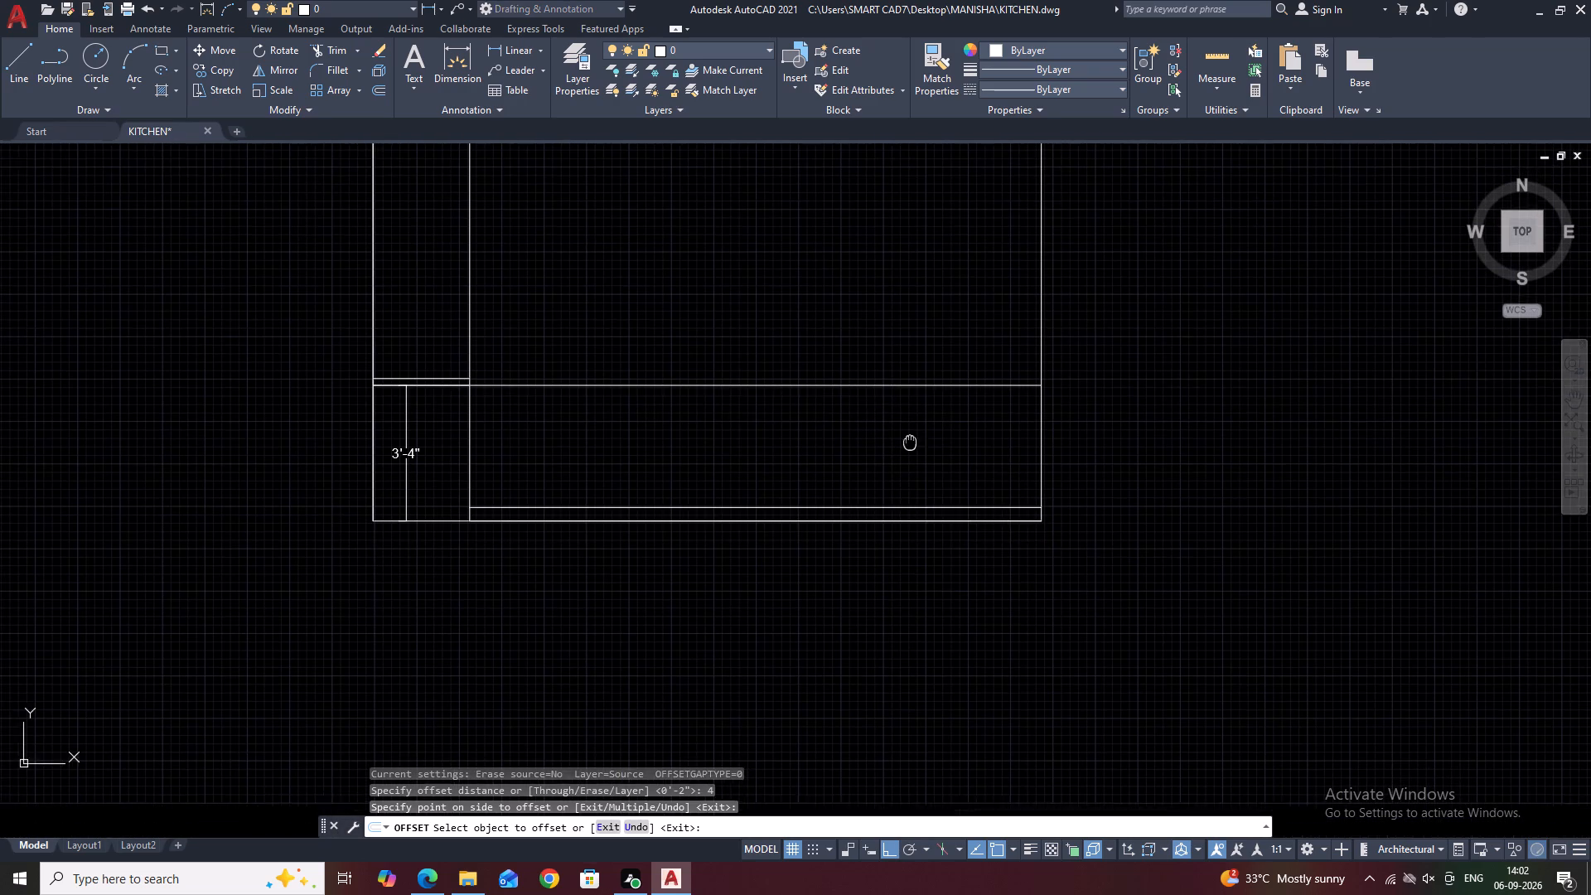
key(Escape)
Delete the shortened source line lying on the rectangle's bottom edge.
click(880, 510)
key(Delete)
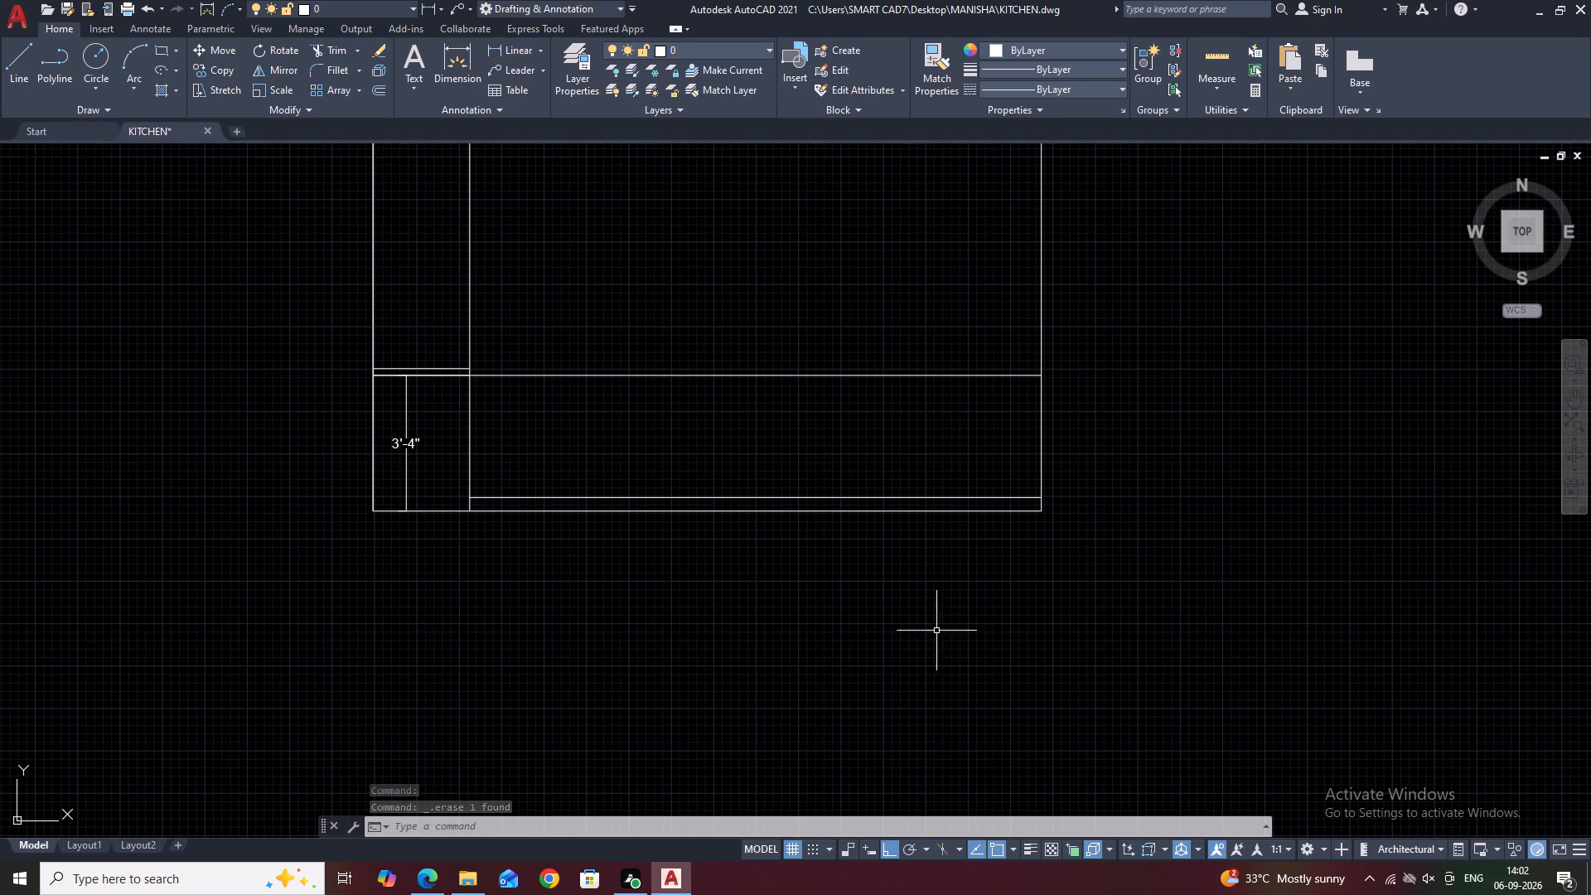
Draw a vertical line from the midpoint of the line 4" above the bottom edge up to the horizontal divider.
middle_drag(742, 512, 902, 554)
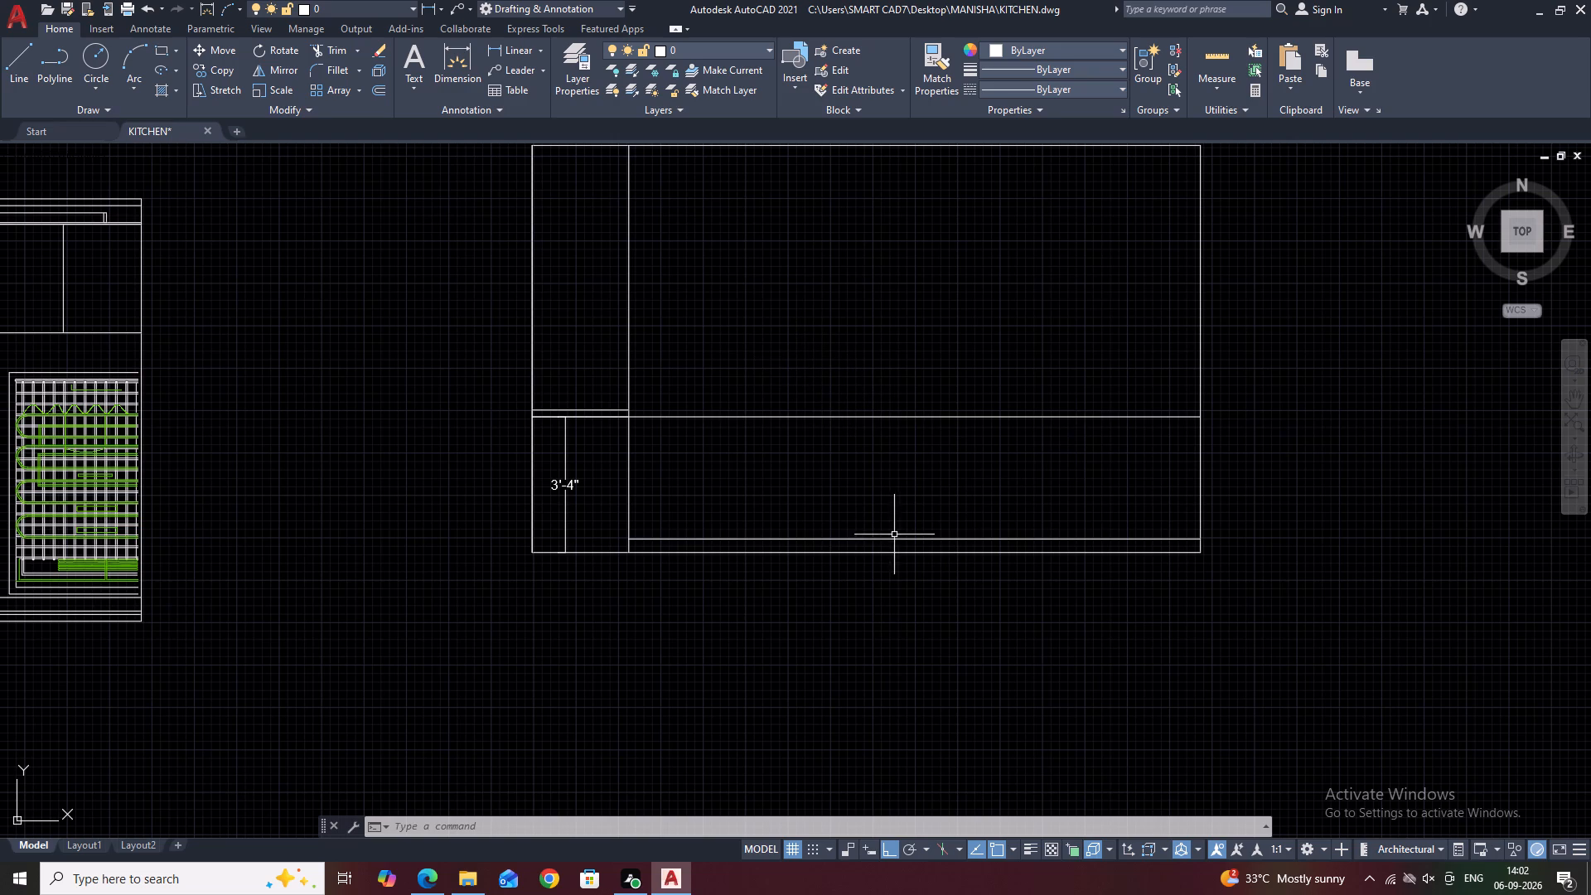
middle_drag(931, 531, 939, 554)
key(l)
key(space)
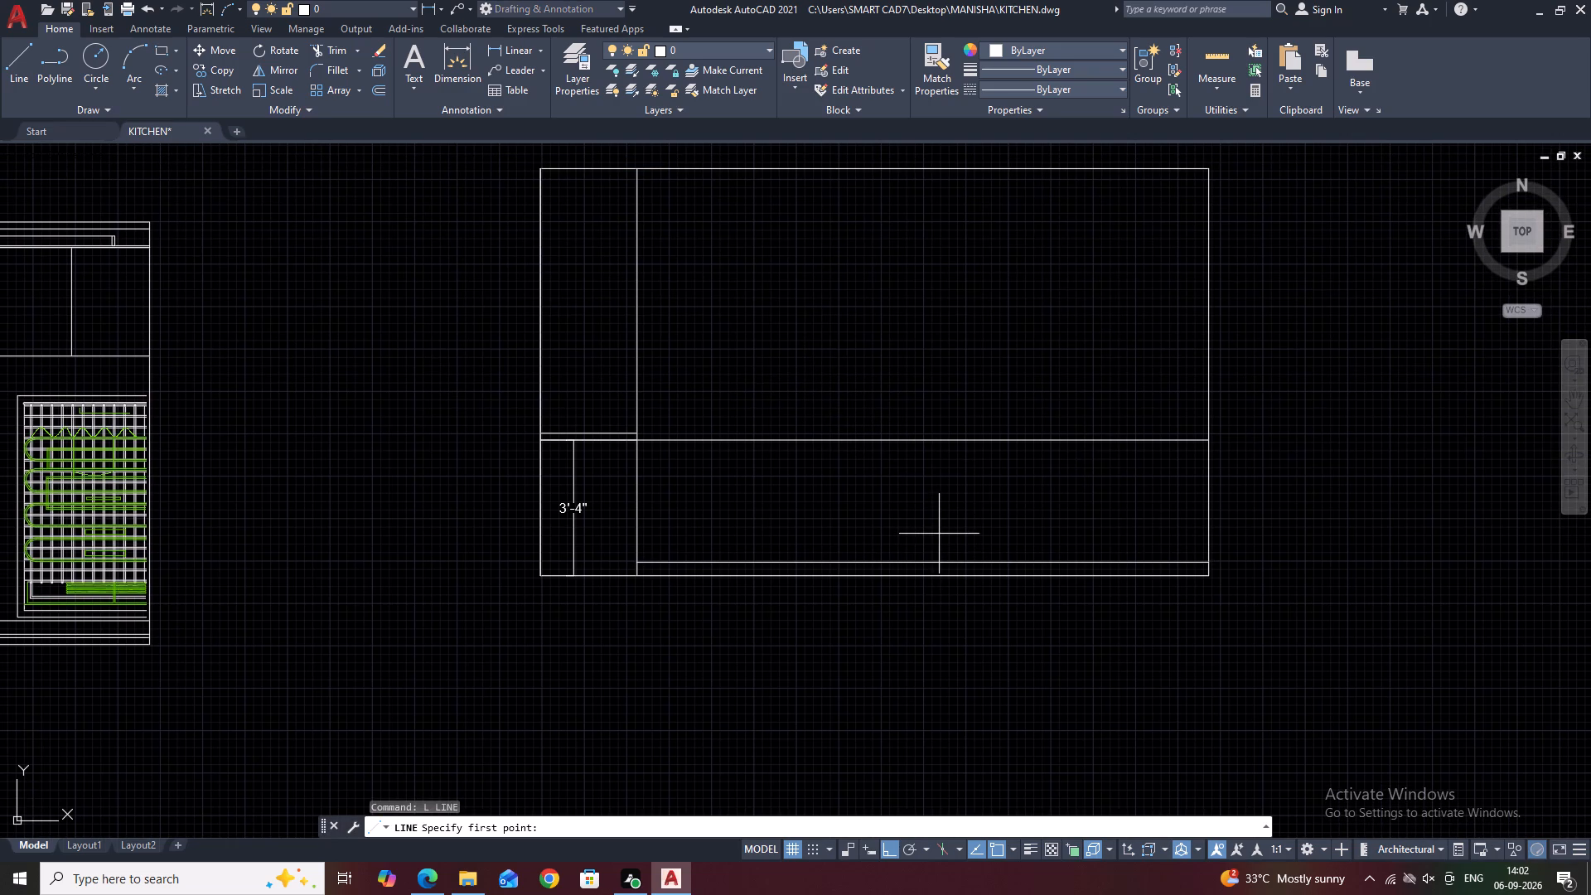
click(921, 559)
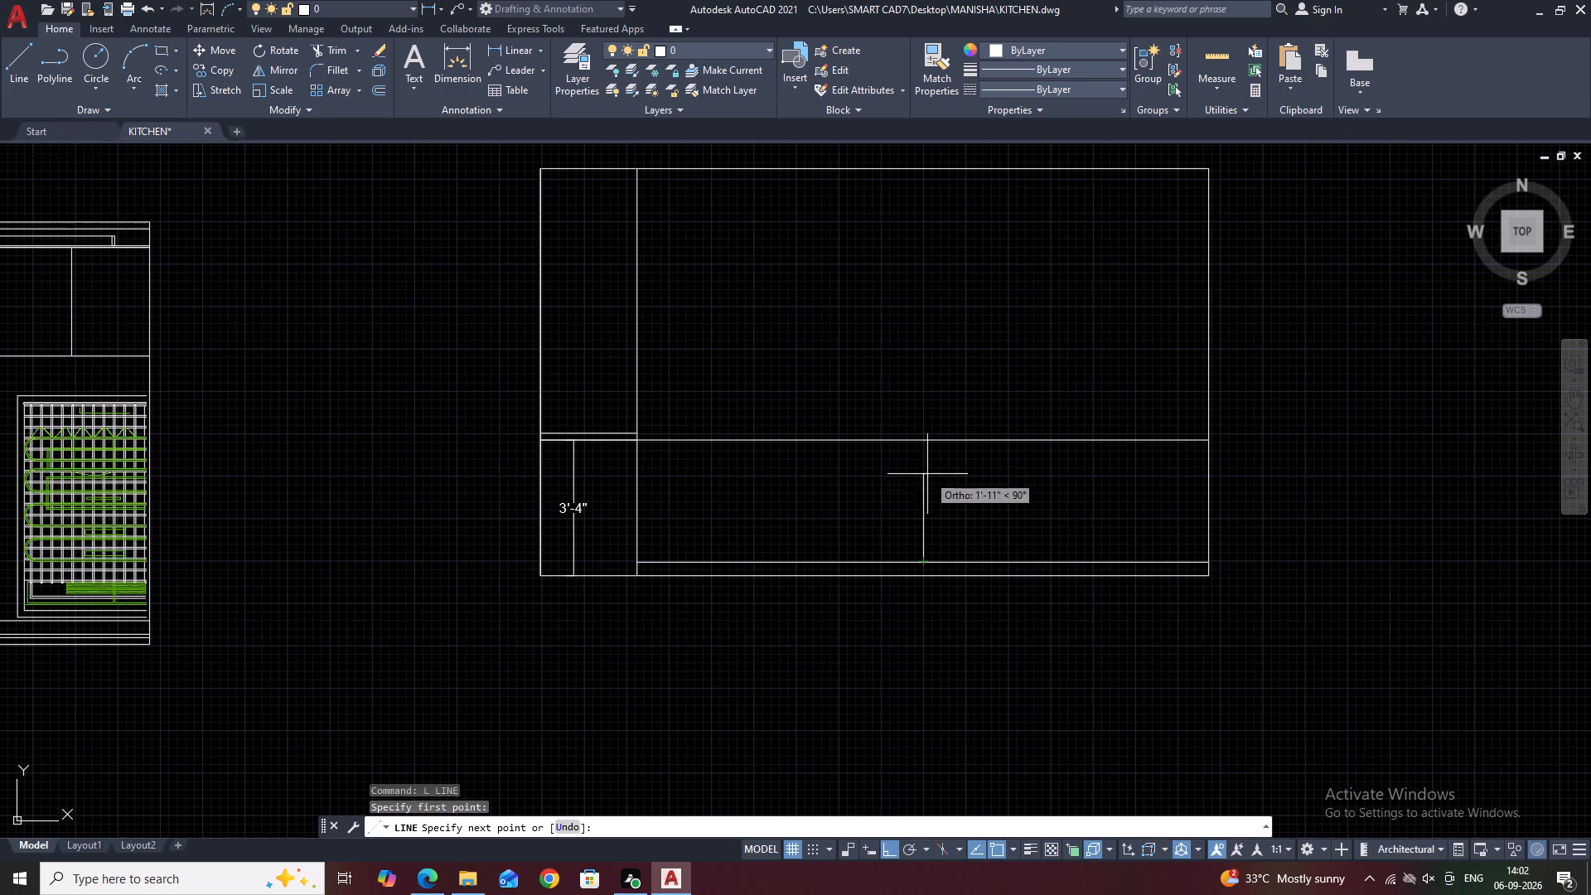
click(925, 444)
key(Escape)
double_click(926, 466)
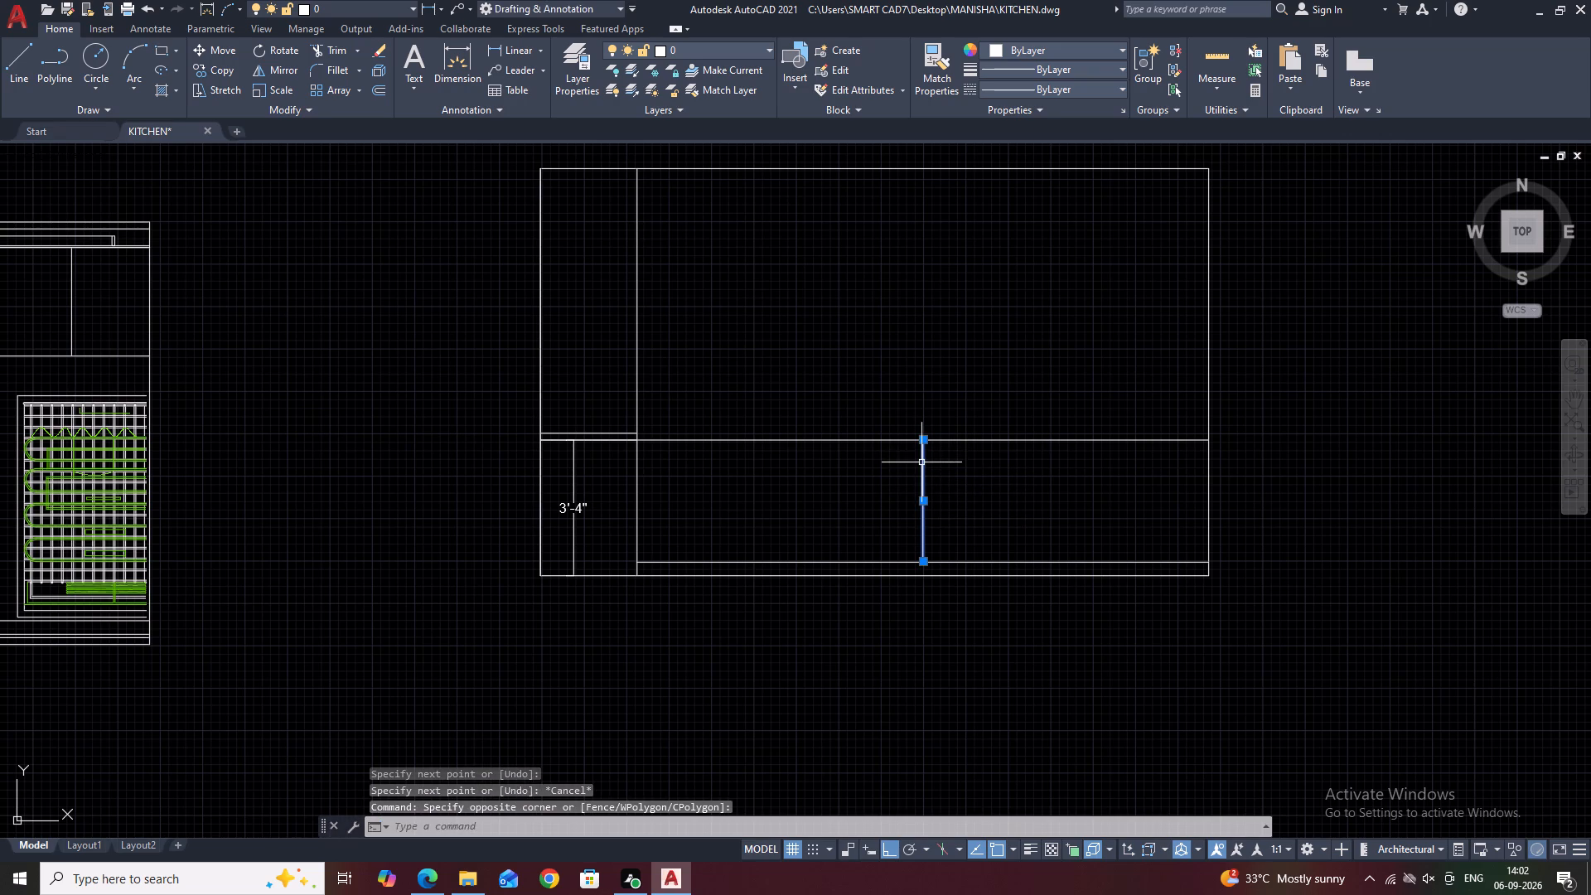
middle_drag(936, 476, 907, 525)
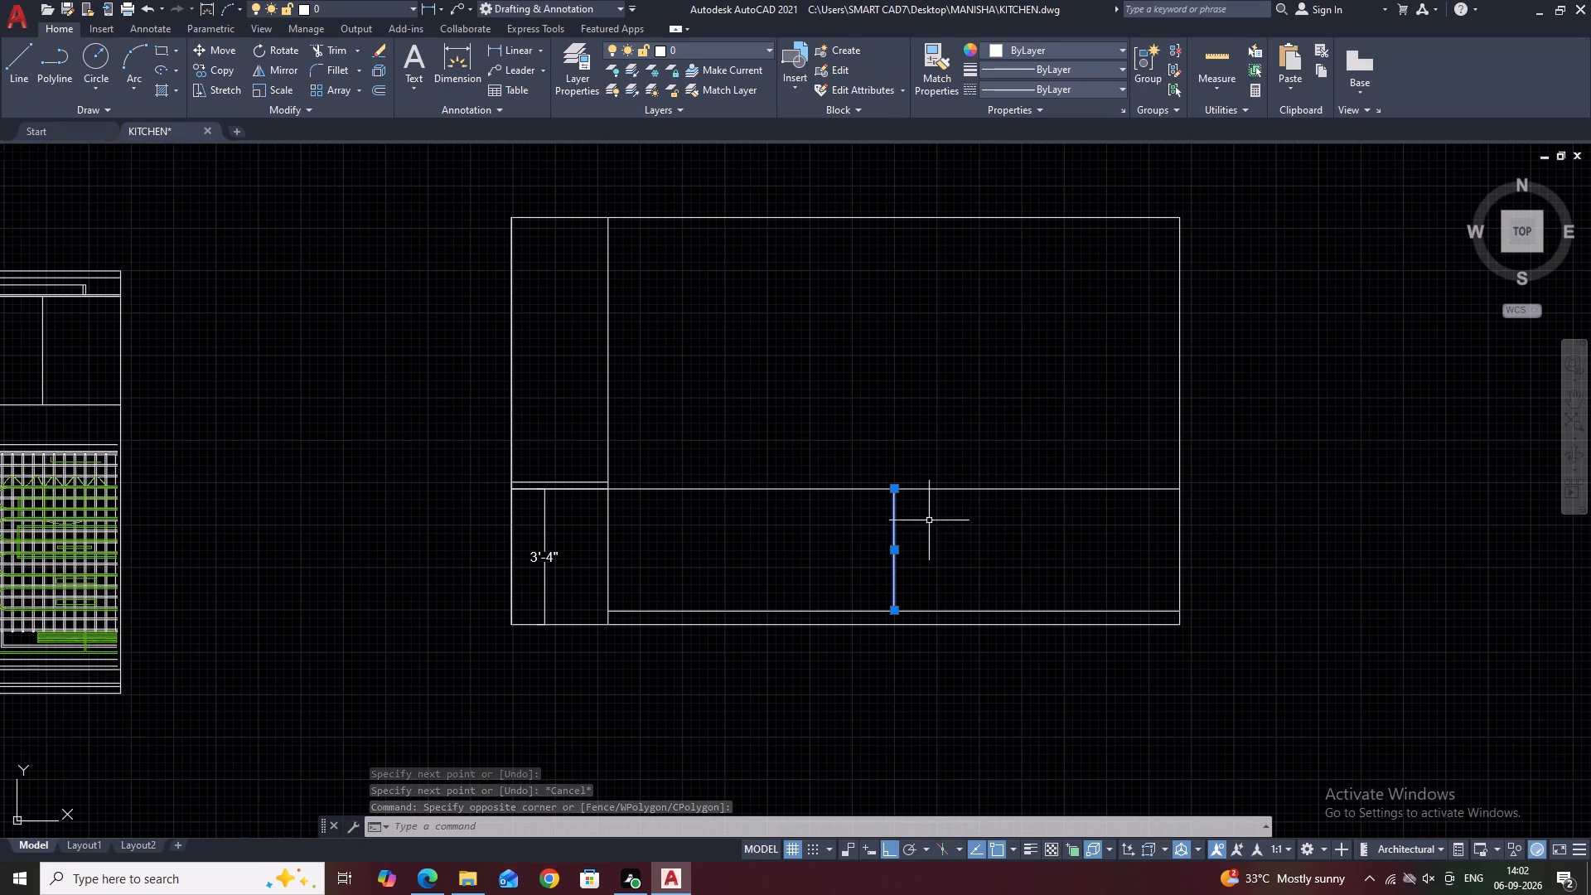
key(Escape)
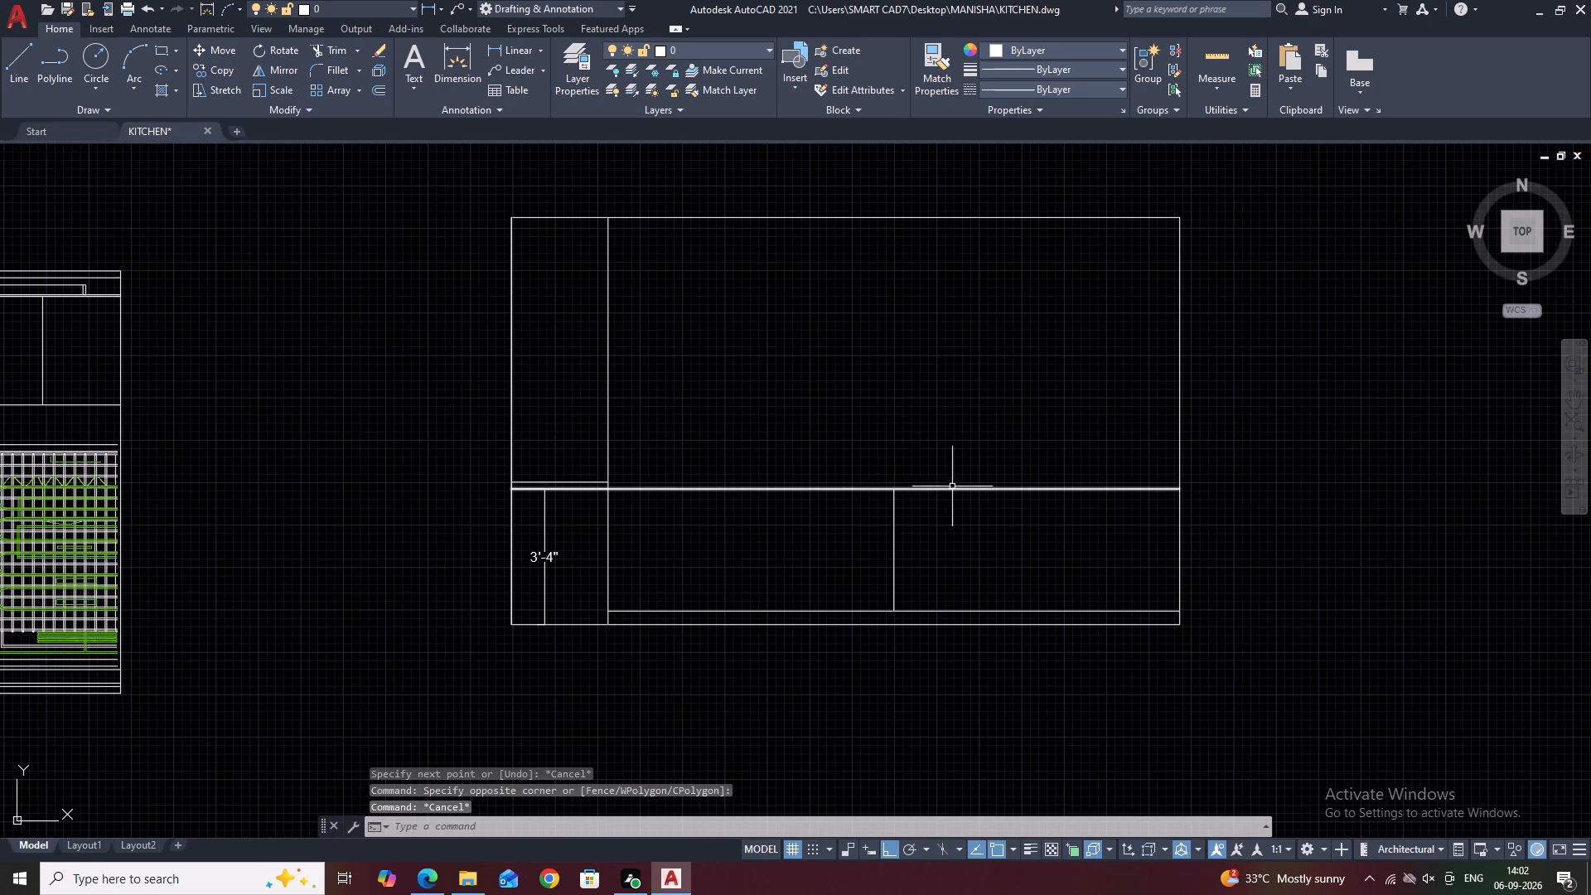
Draw a 3'7.05" by 2'2" rectangle in the open wall area above the countertop line of the second elevation.
middle_drag(950, 353, 912, 416)
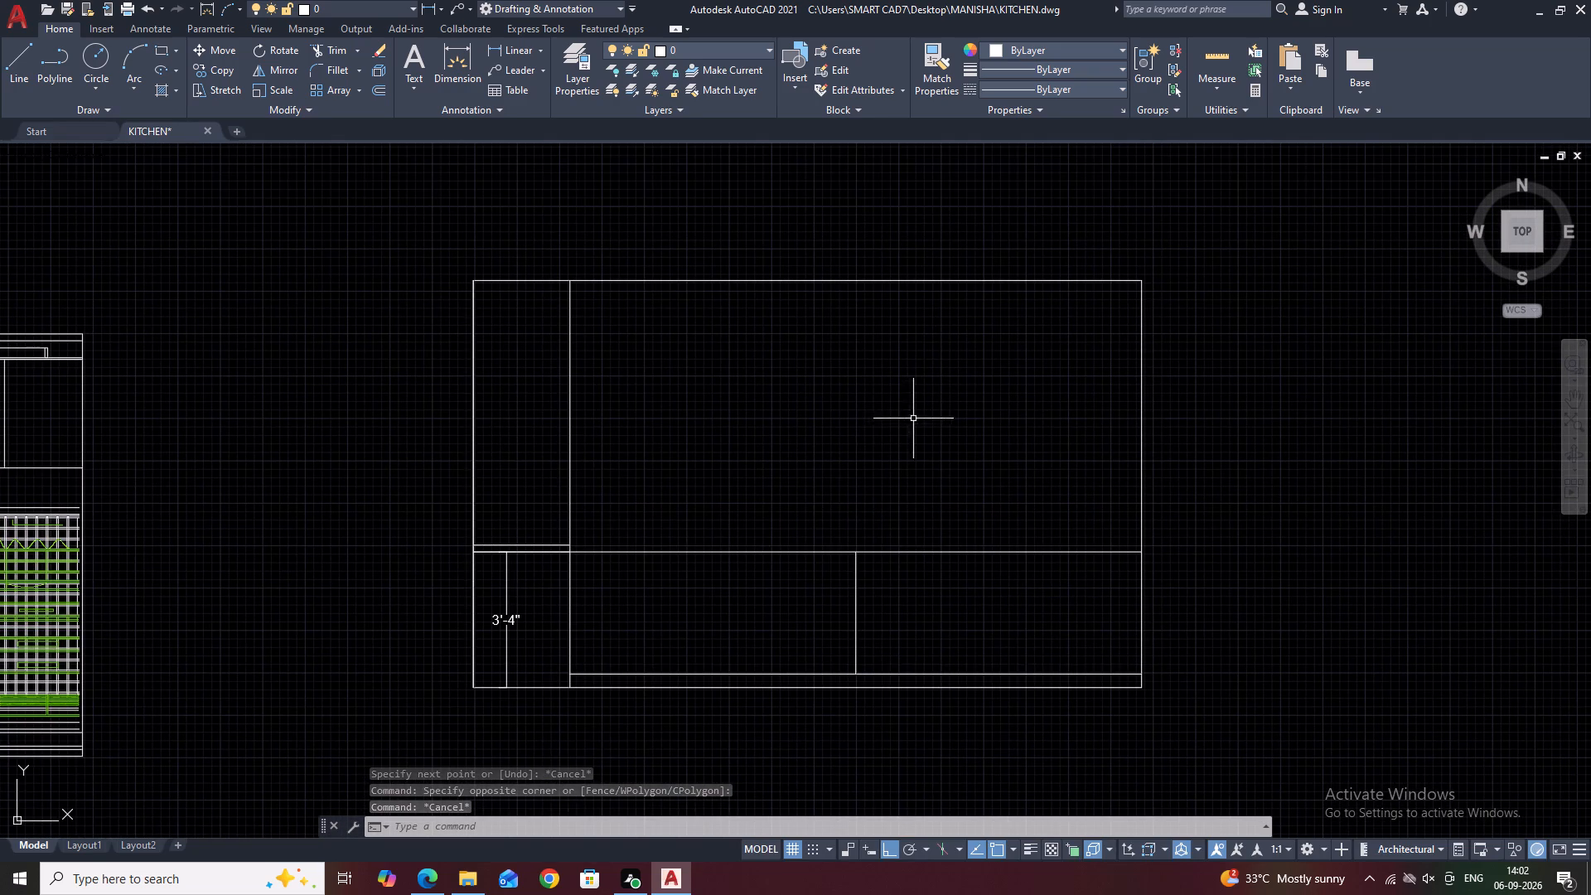
text(REC)
key(space)
click(789, 374)
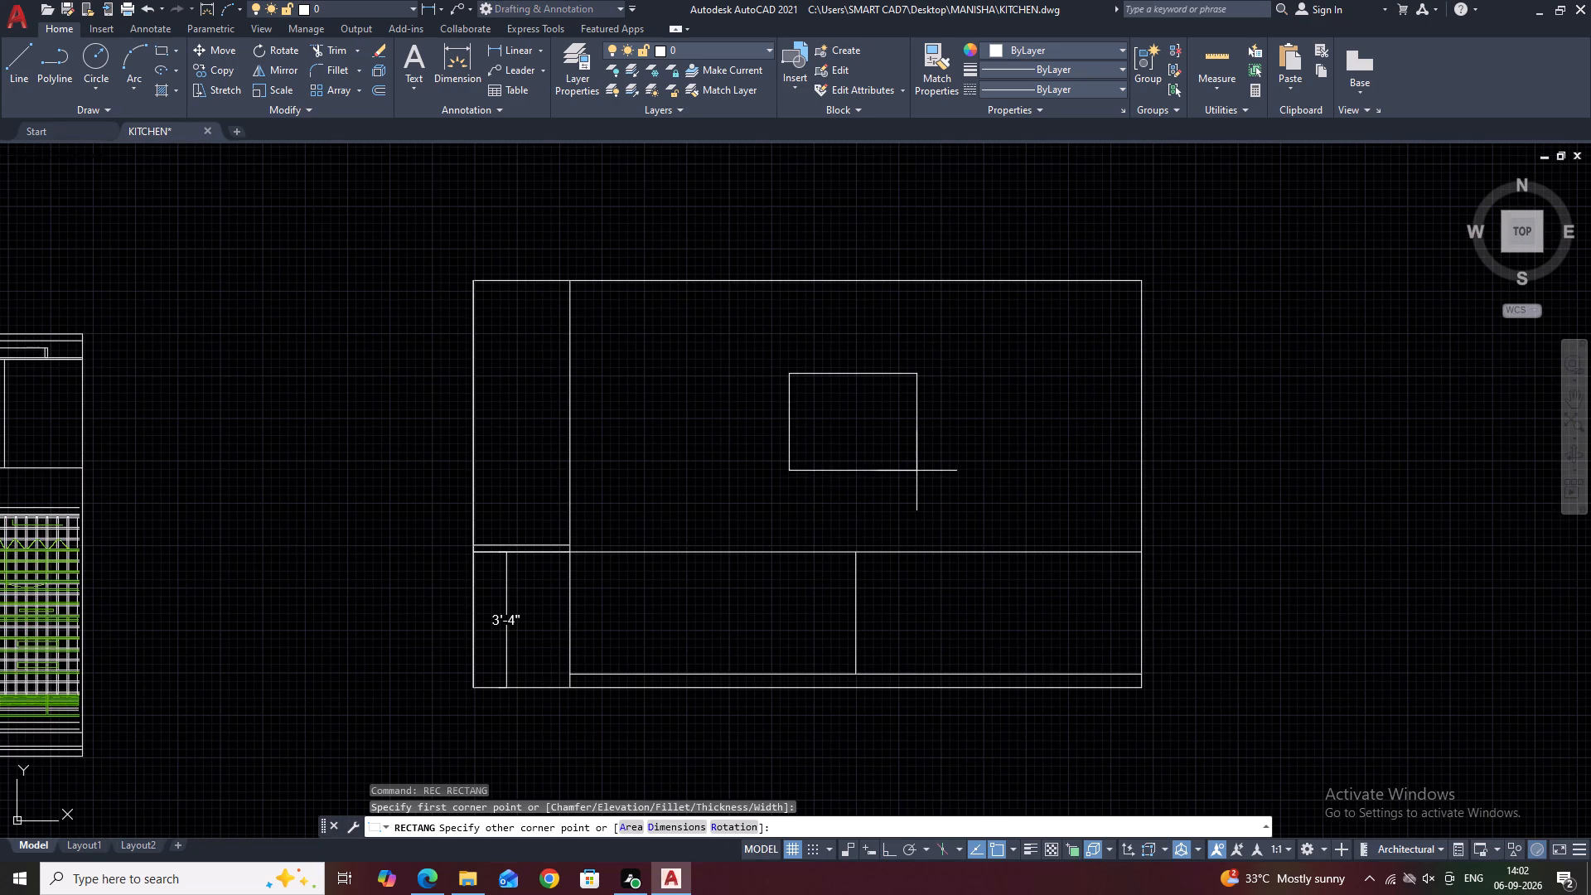
text(D)
key(space)
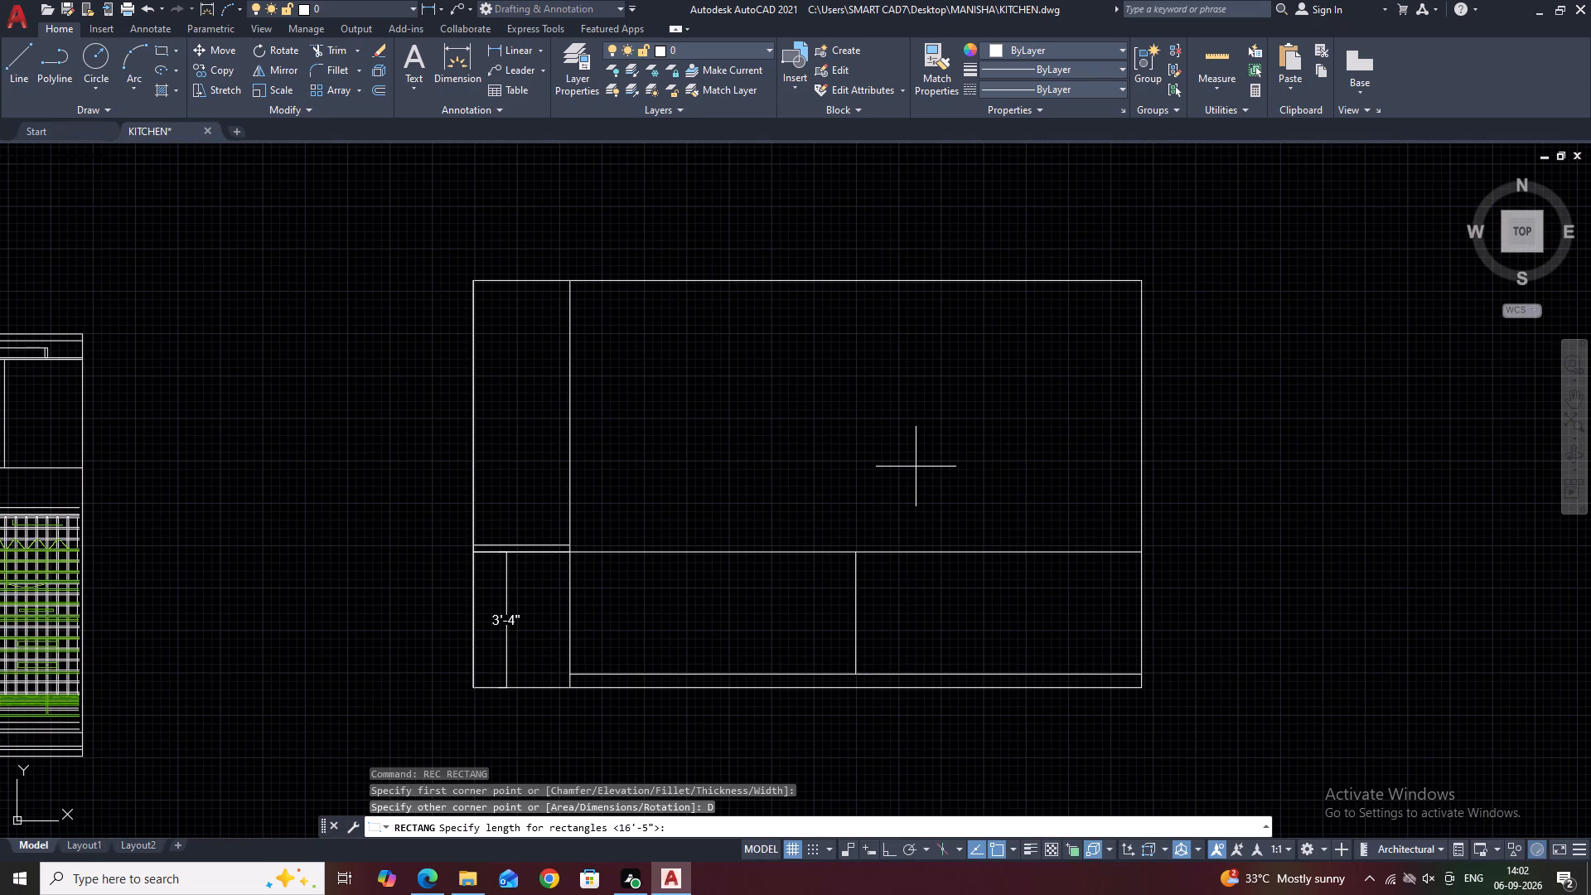
text(3')
key(7)
key(period)
text(05)
key(Return)
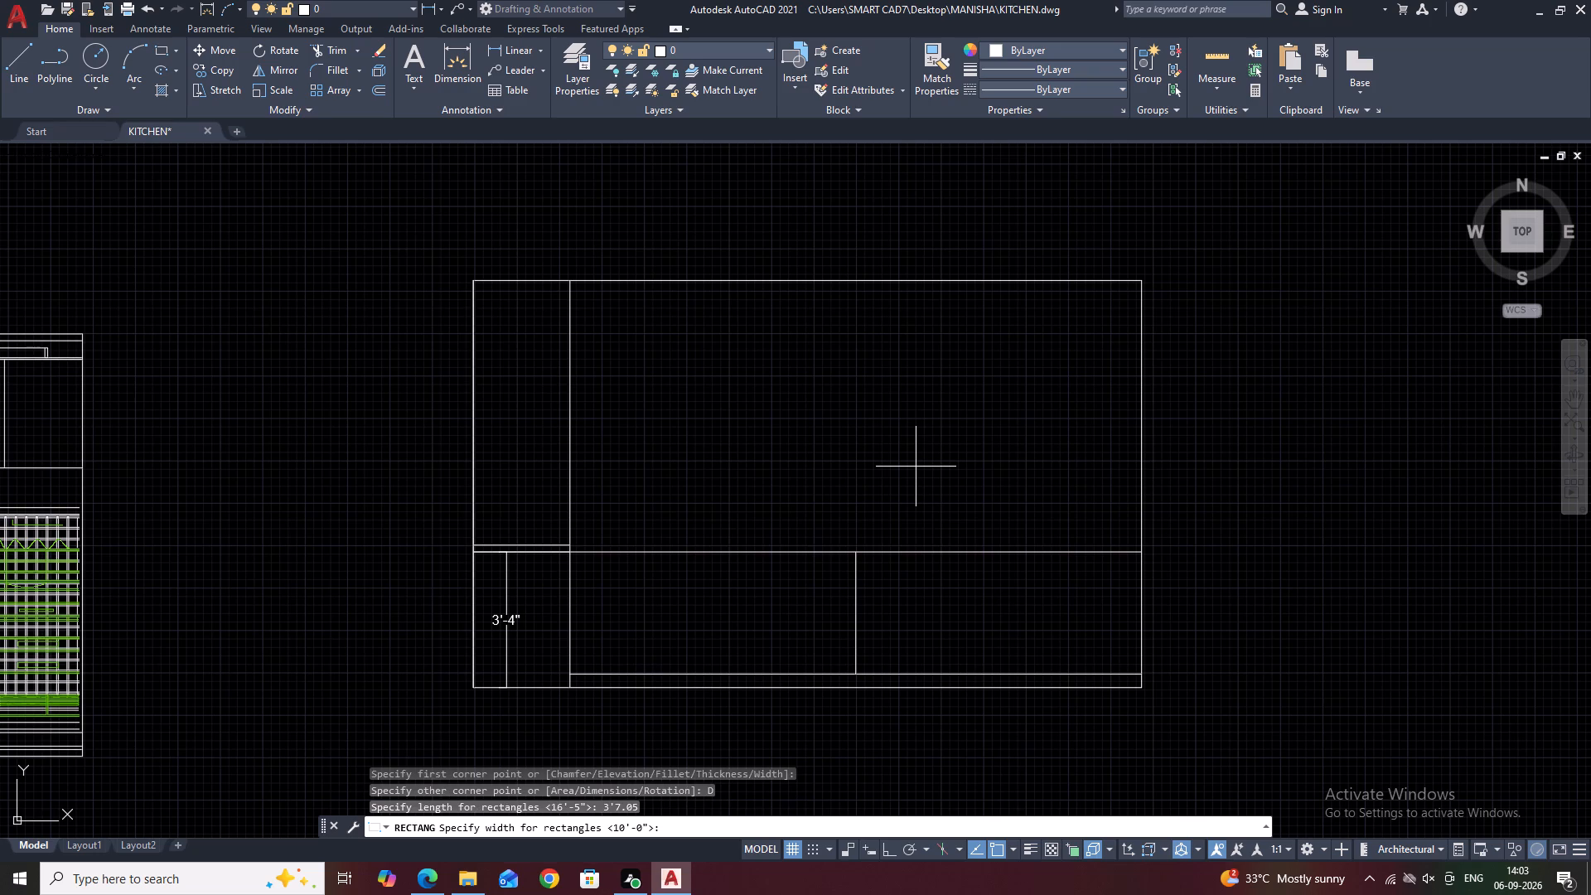
text(2'2)
key(Return)
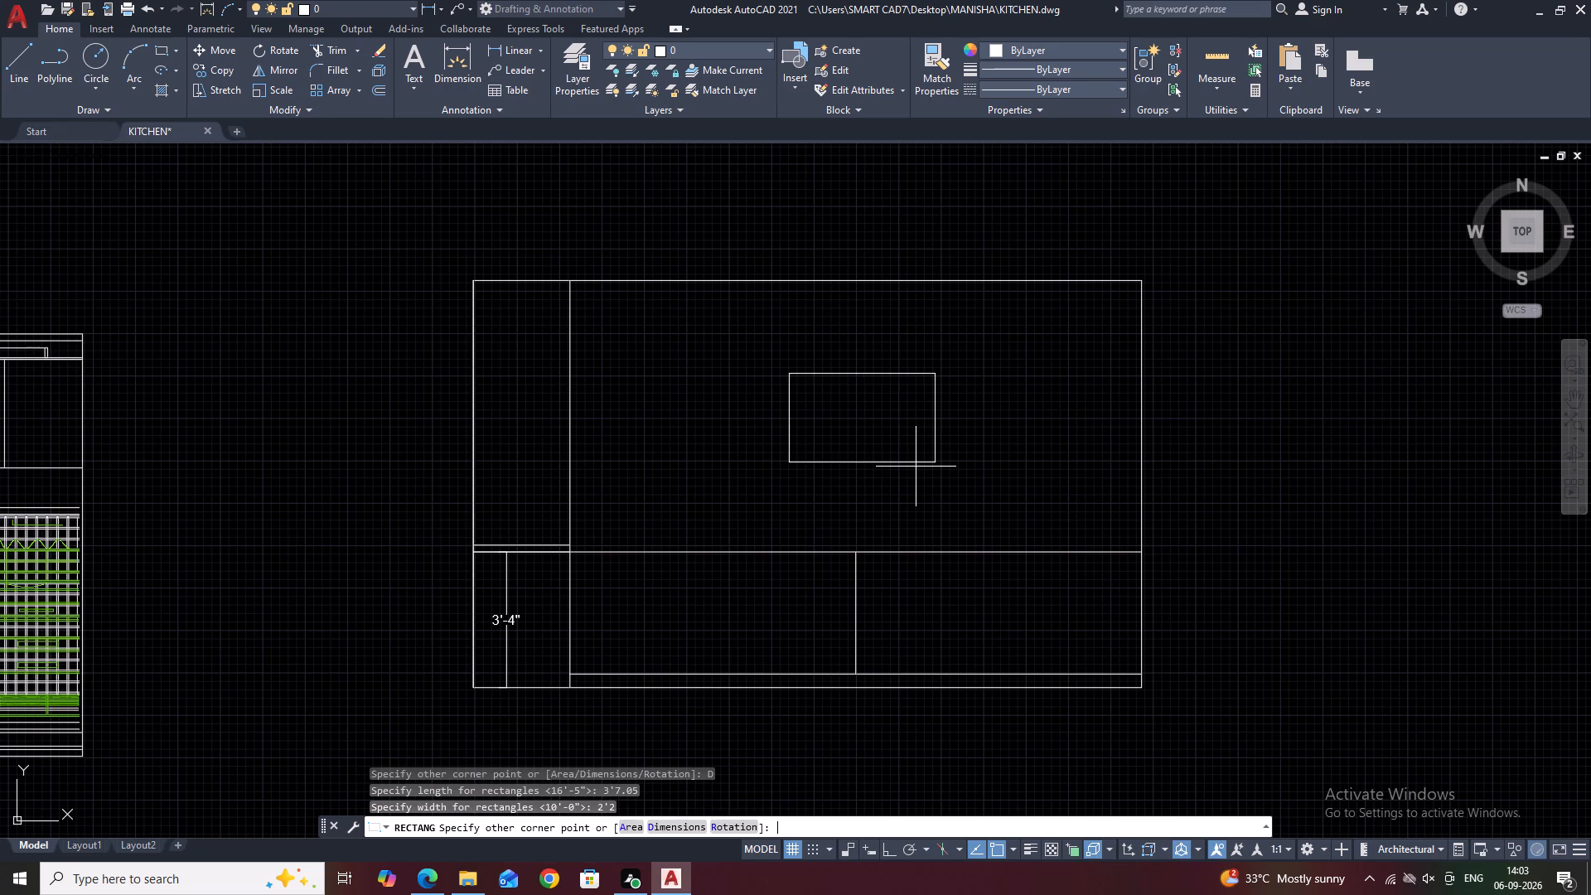
click(918, 467)
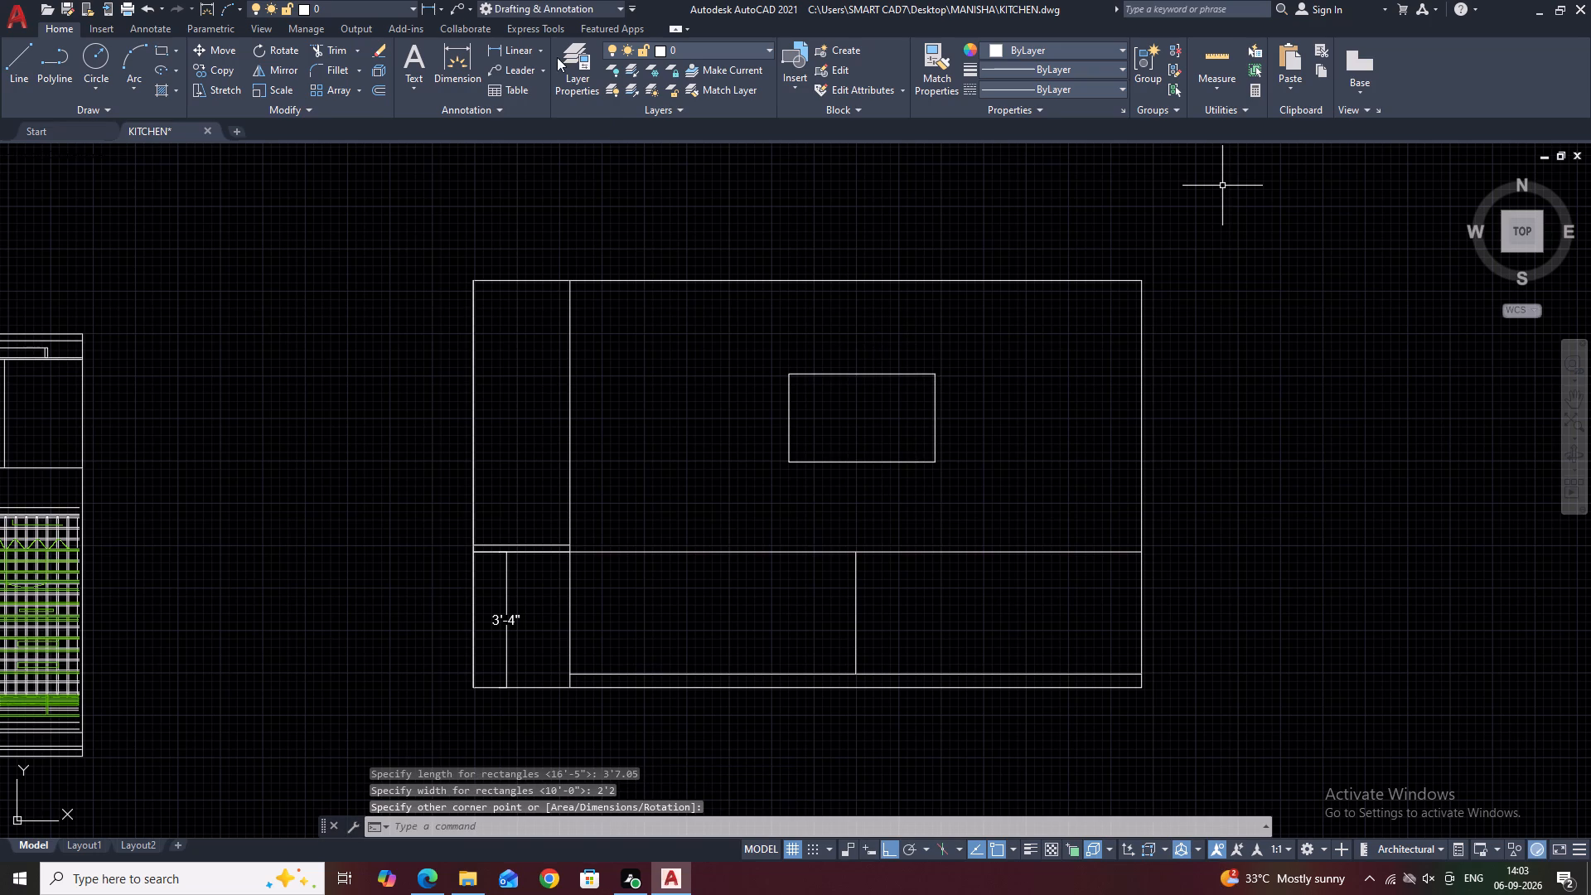
Add linear dimensions for the new rectangle's width above its top edge and its height beside its right edge.
click(533, 52)
click(791, 375)
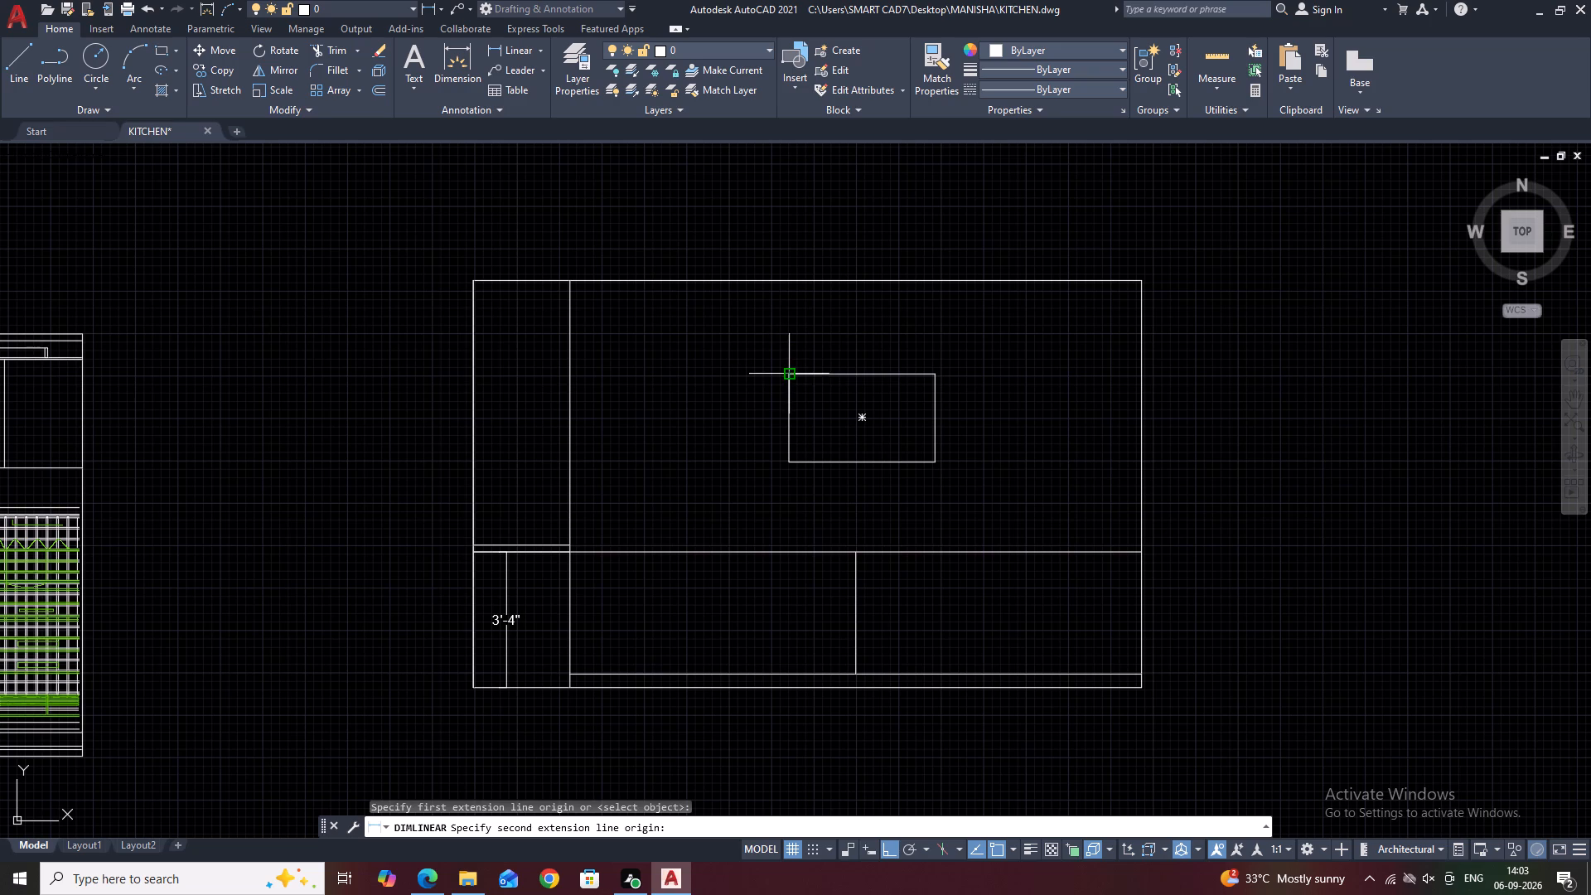
click(926, 371)
click(926, 348)
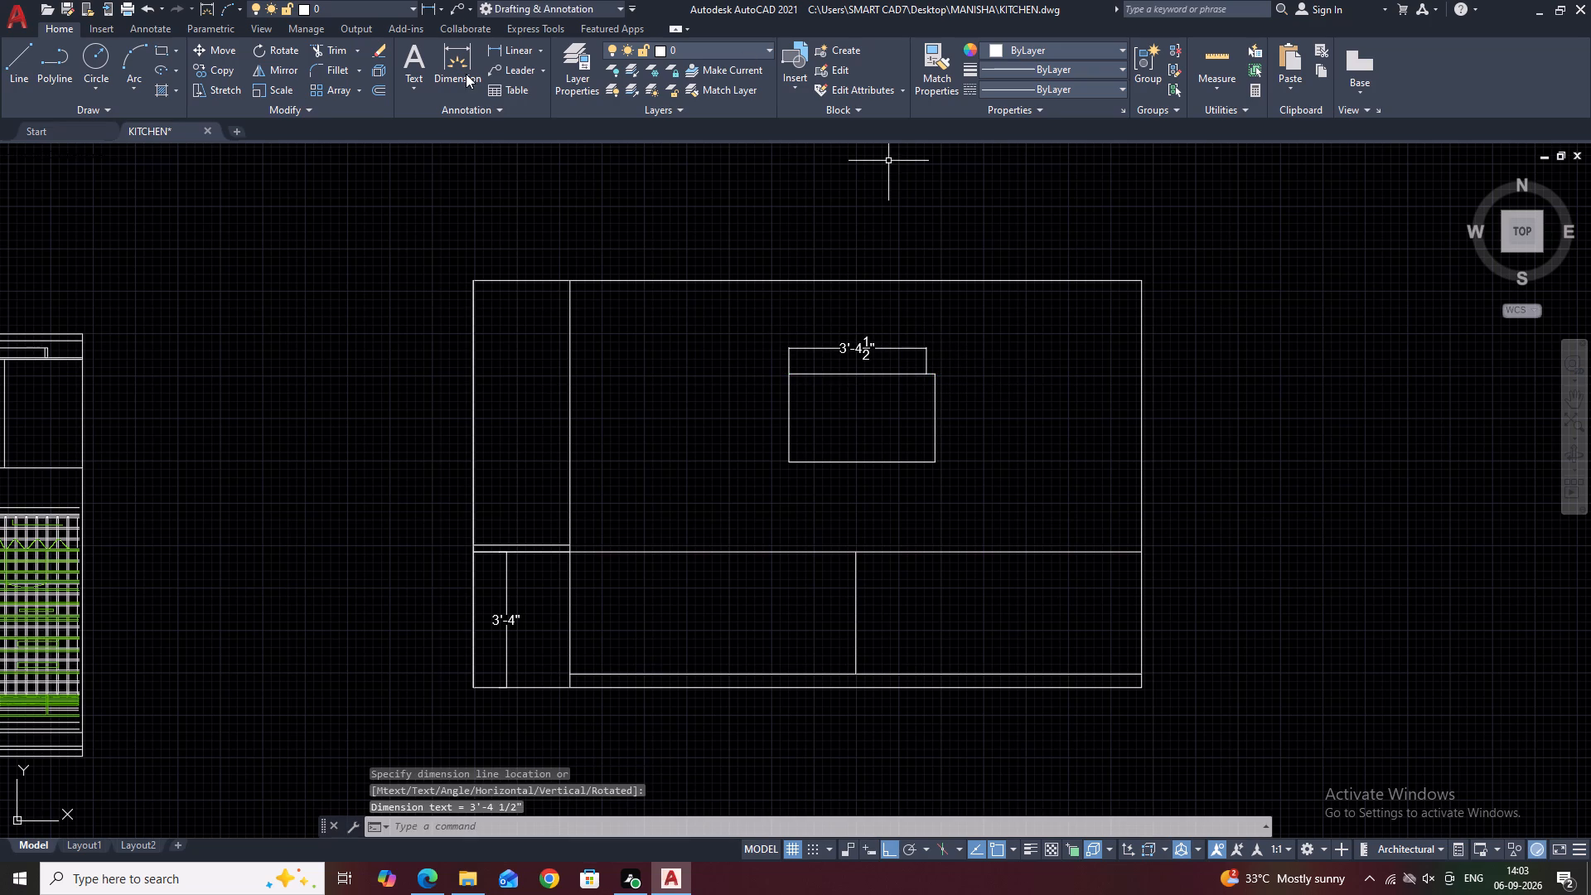
click(516, 50)
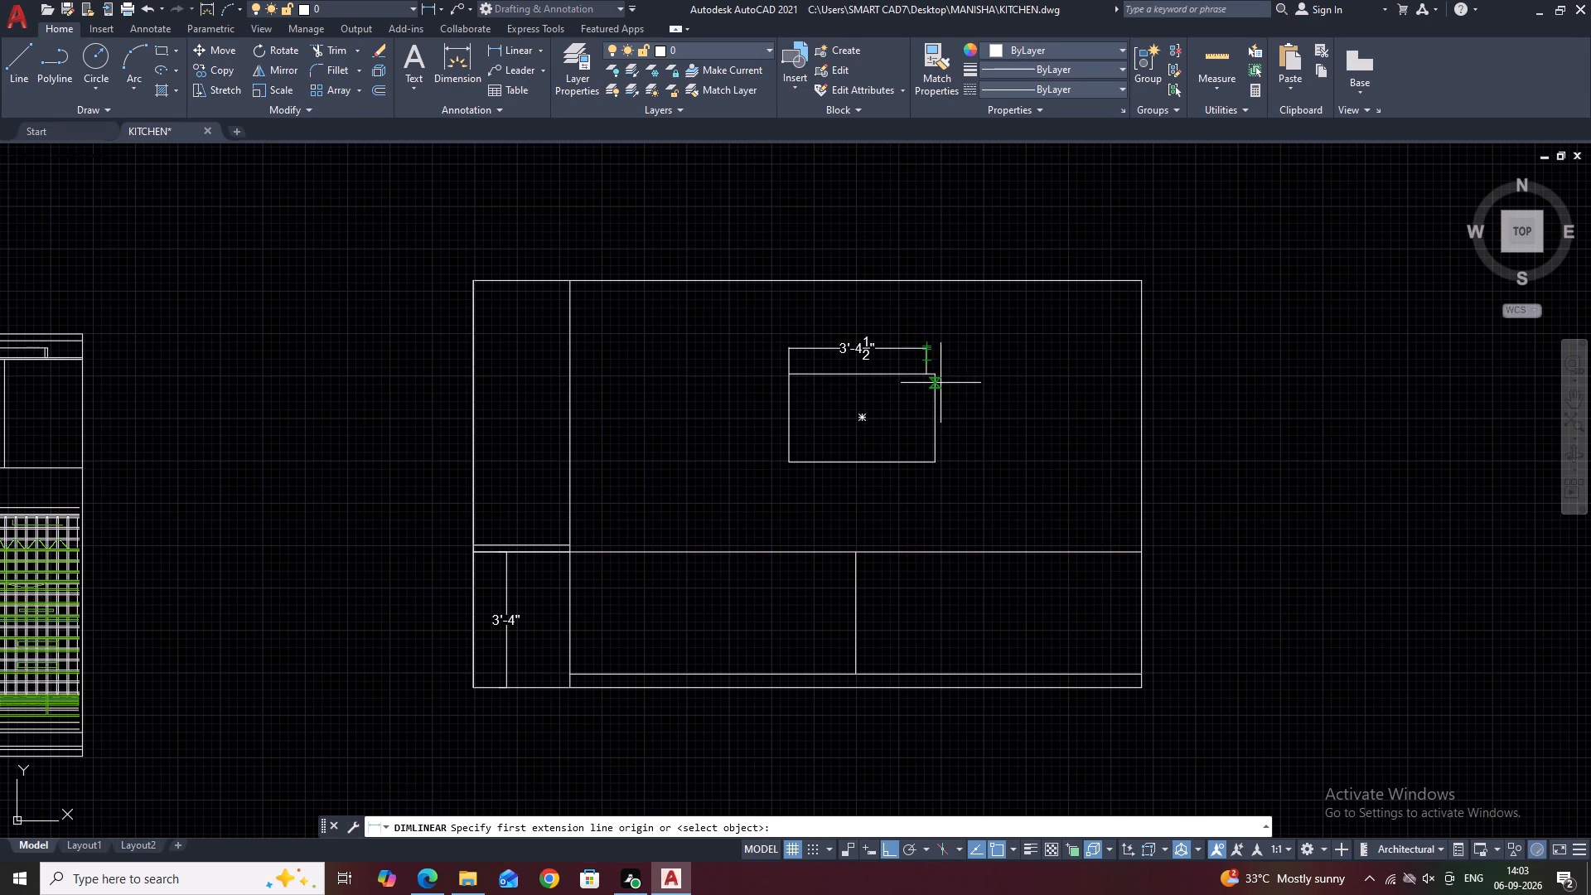
click(936, 379)
click(936, 467)
click(950, 462)
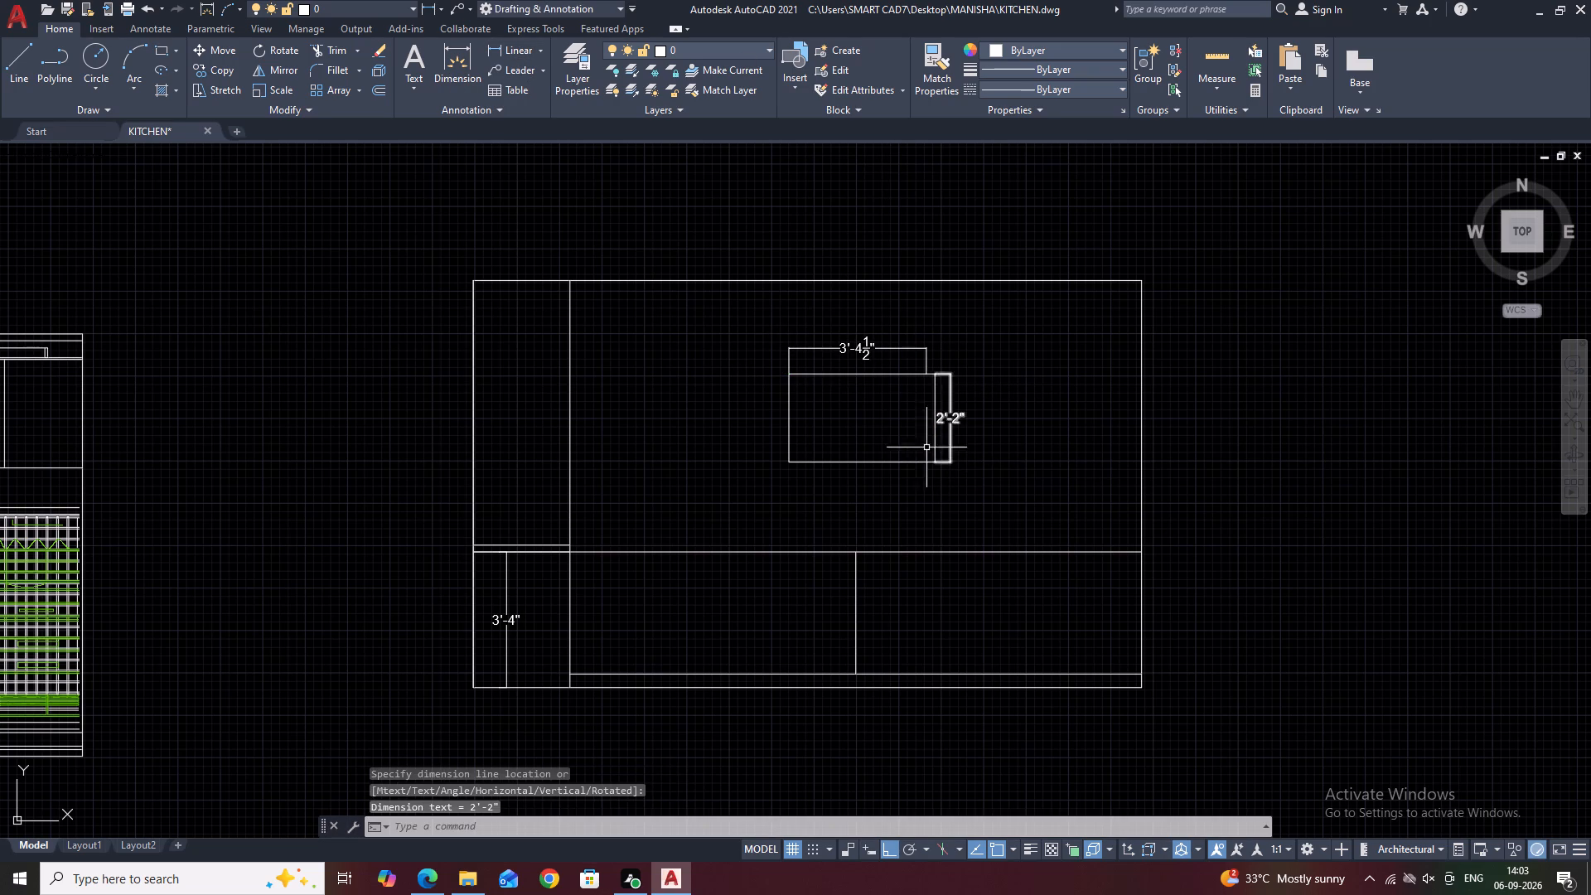
Stretch the right extension origin of the width dimension to the rectangle's top-right corner.
scroll(901, 365, up, 1)
middle_drag(1032, 346, 895, 412)
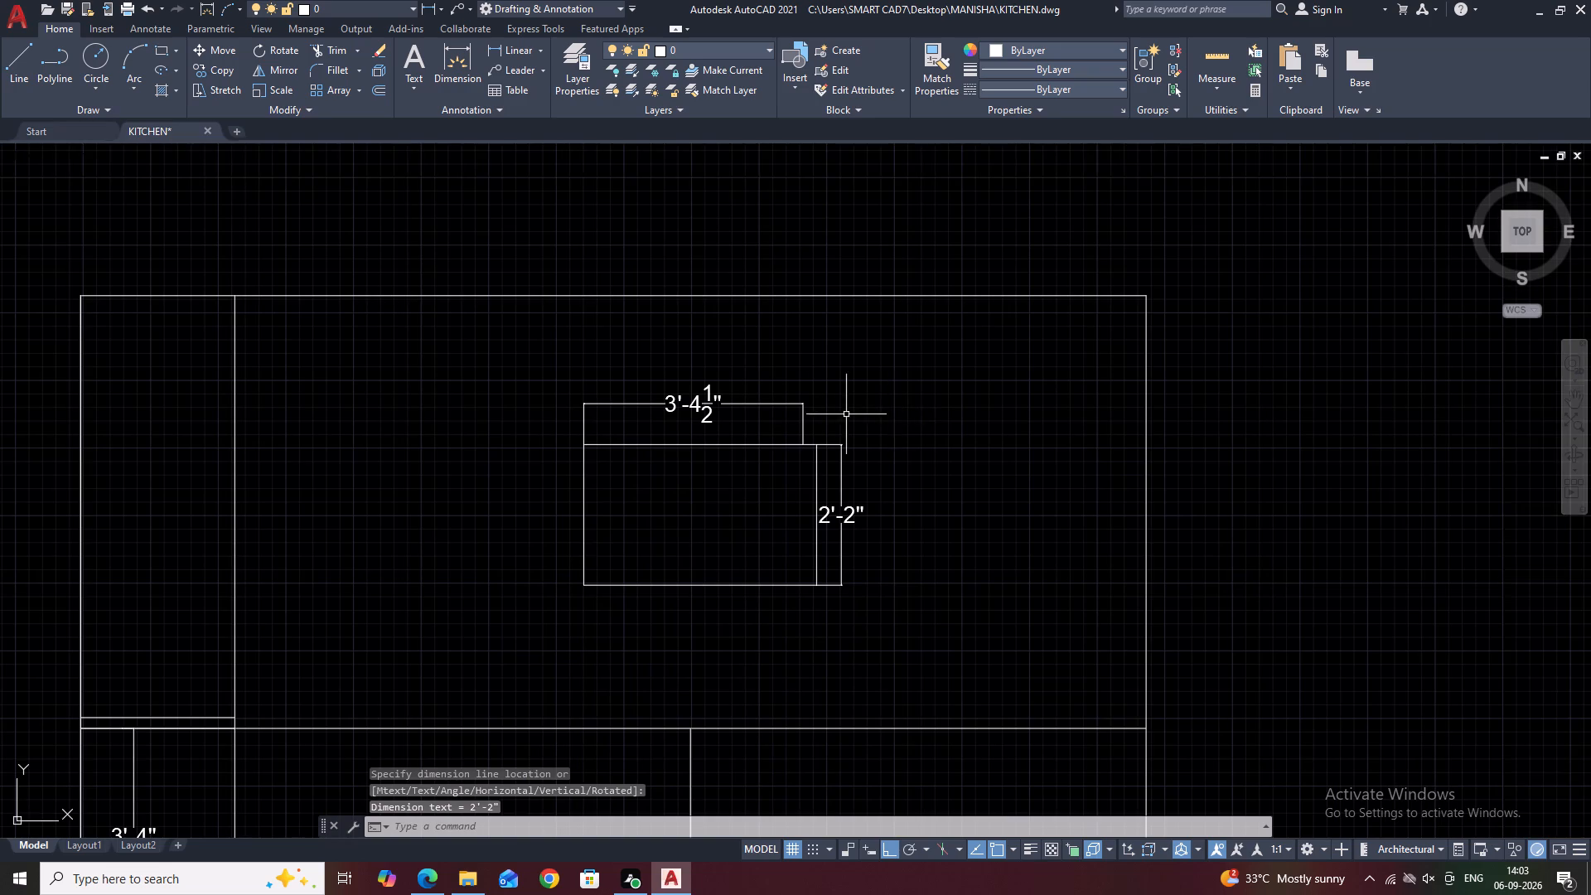
scroll(810, 414, up, 1)
click(814, 423)
click(771, 389)
scroll(805, 476, up, 3)
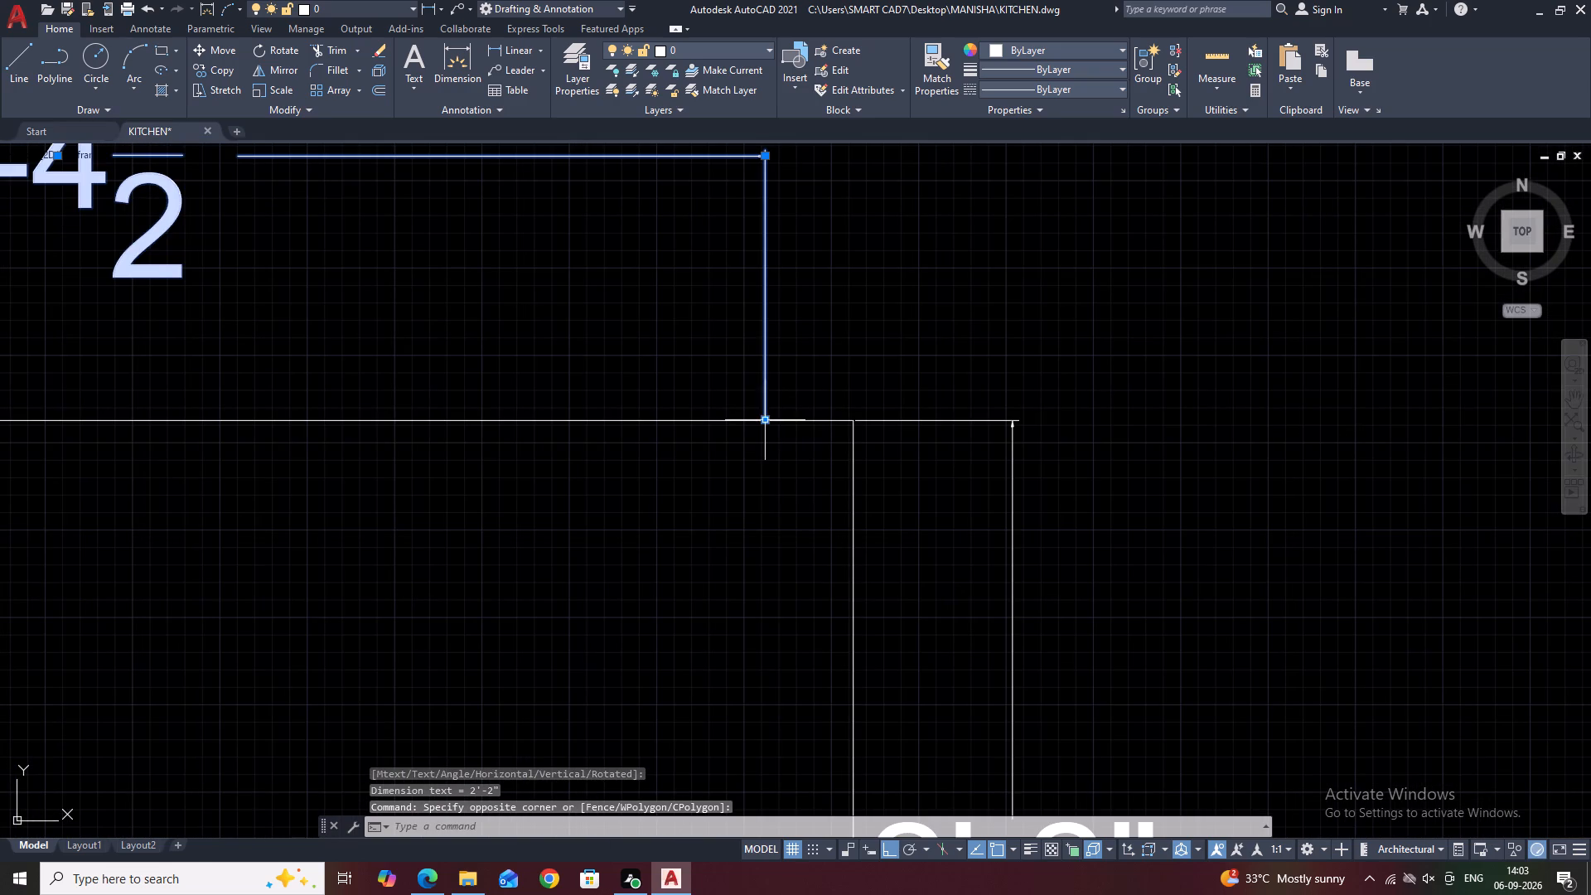
click(765, 418)
click(858, 424)
scroll(814, 463, down, 3)
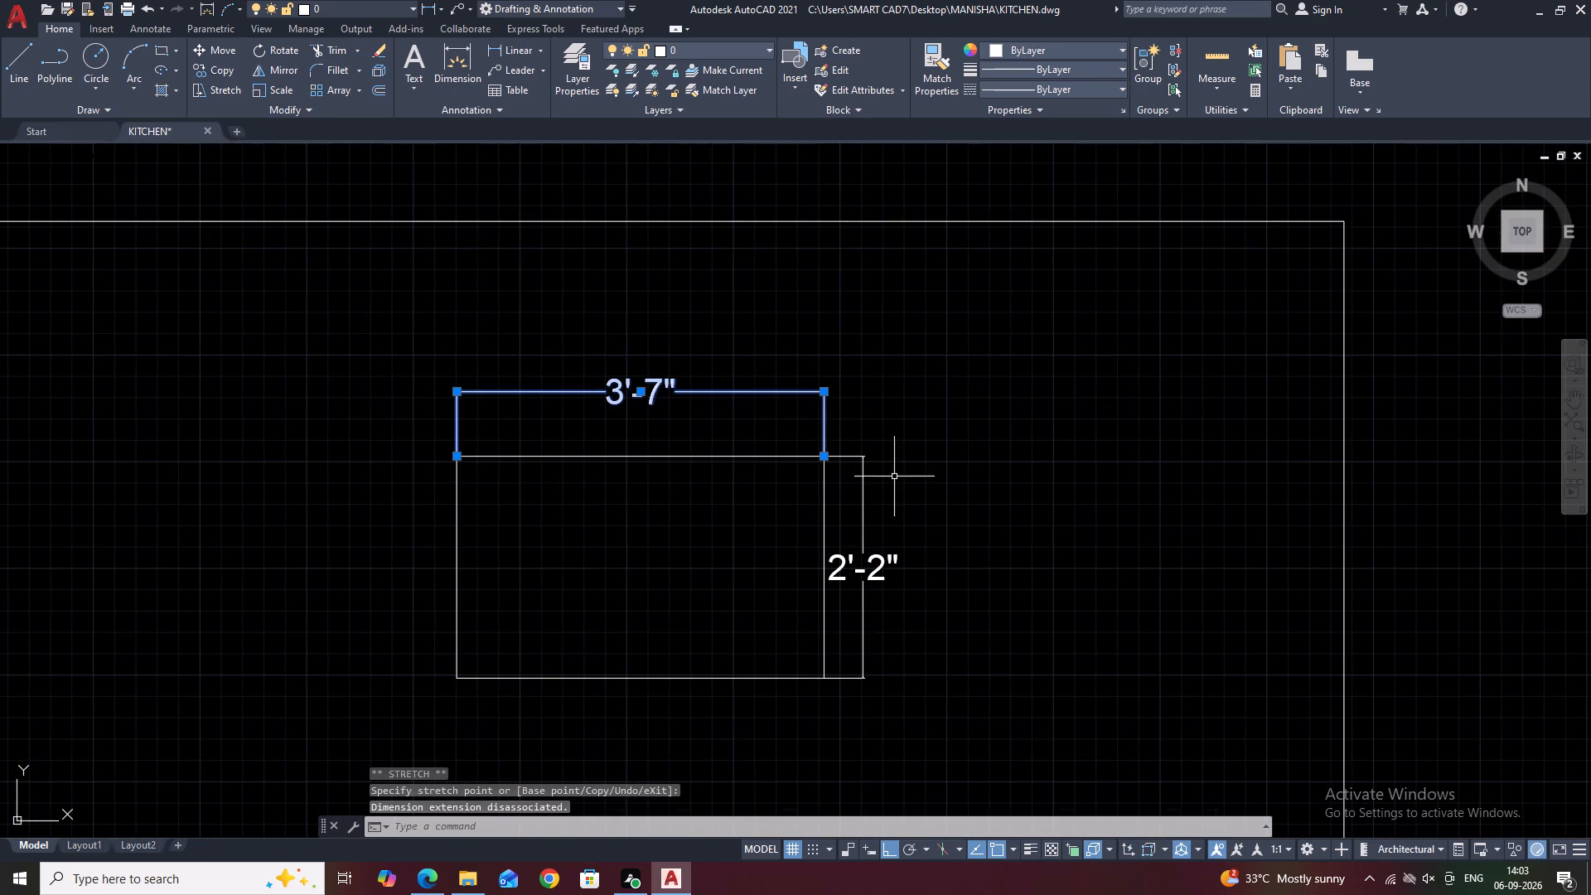
middle_drag(1007, 451, 1012, 423)
key(Escape)
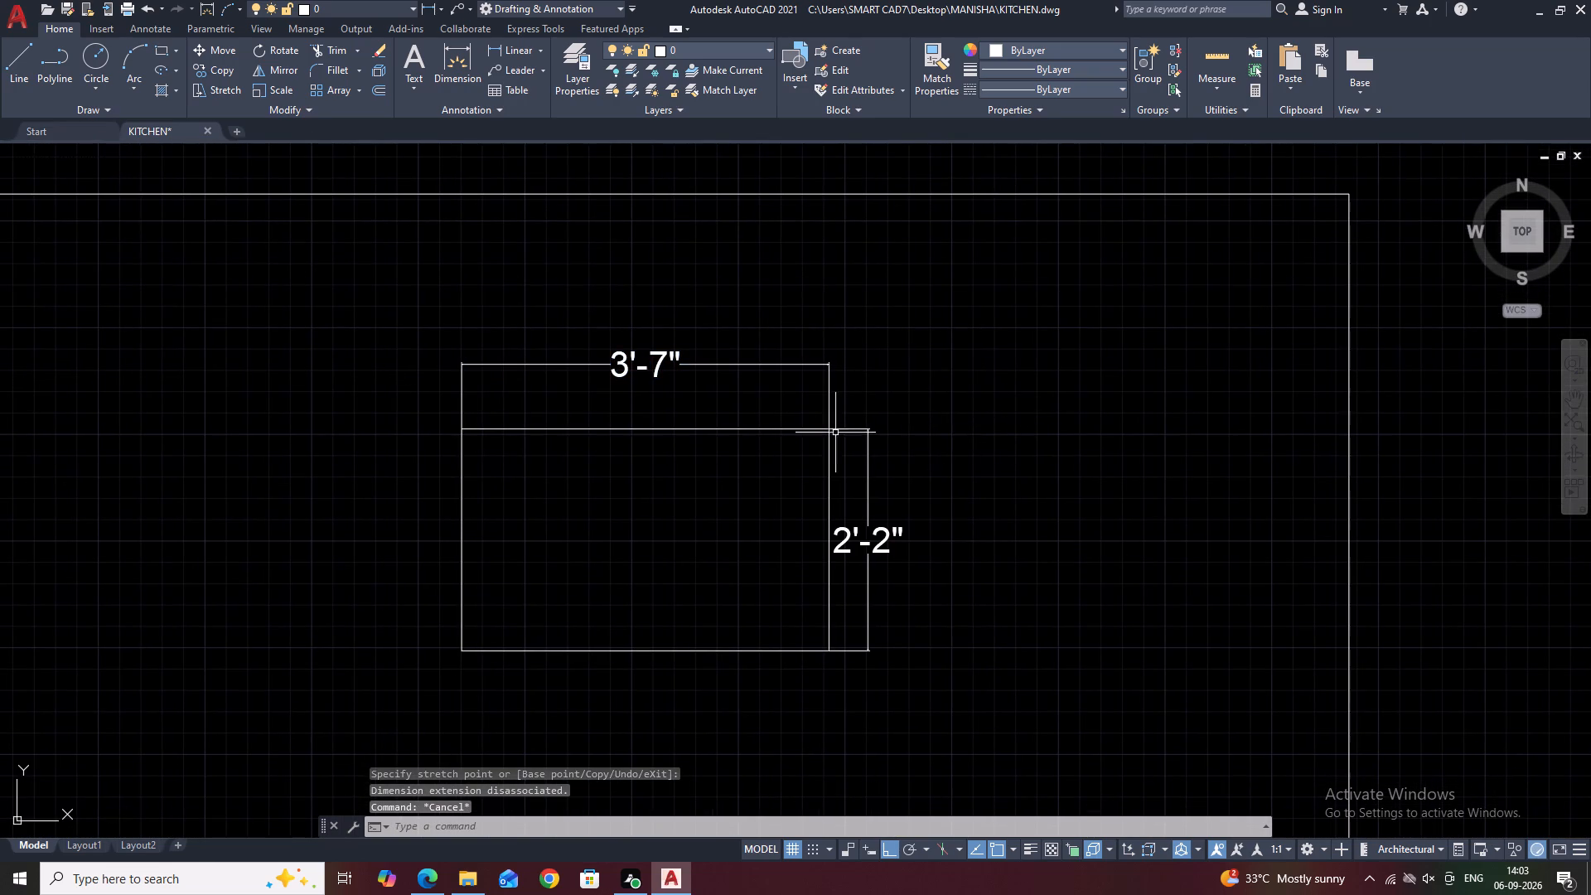
Stretch the width dimension's right extension origin 0.25" farther outward so it spans 3'-7 1/4".
middle_drag(649, 438, 751, 462)
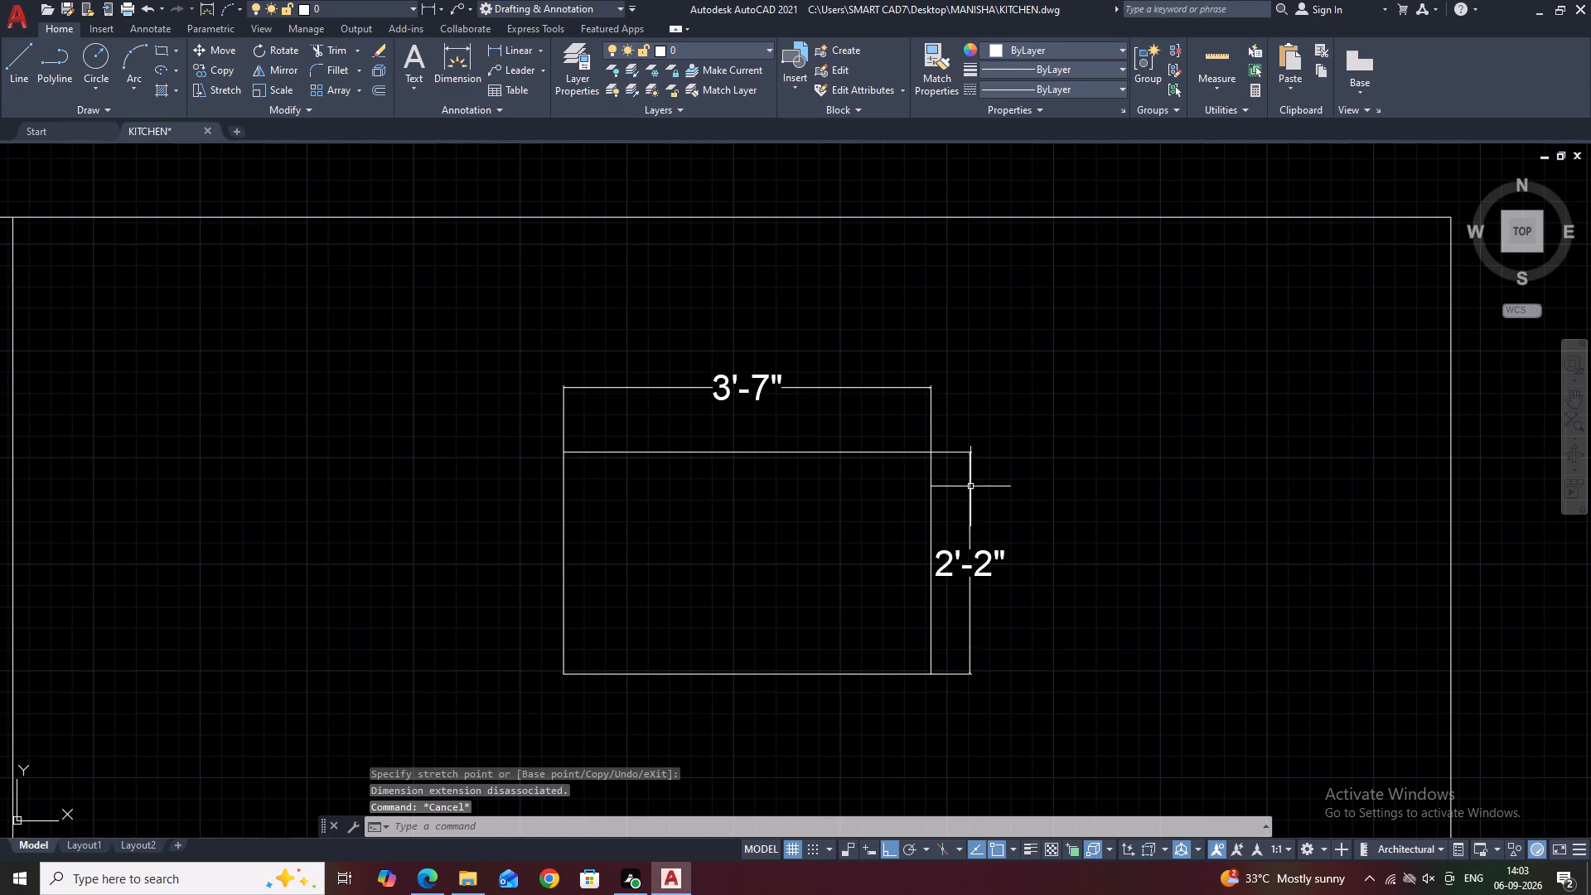
scroll(929, 438, up, 1)
click(927, 434)
scroll(927, 434, up, 3)
click(933, 424)
click(914, 396)
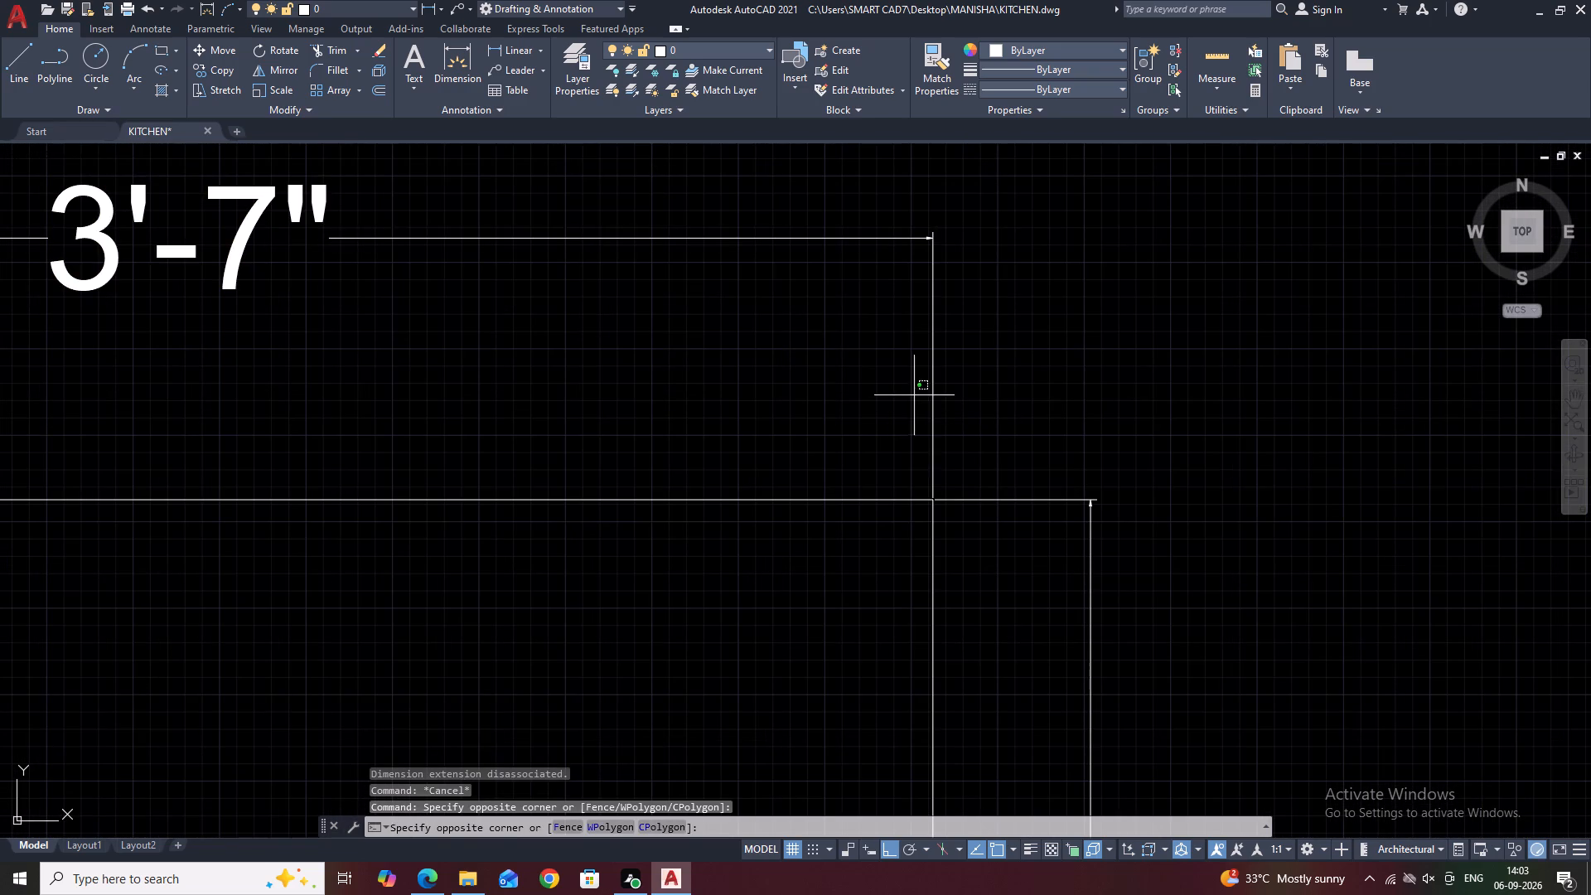
double_click(936, 446)
click(916, 415)
scroll(930, 508, up, 2)
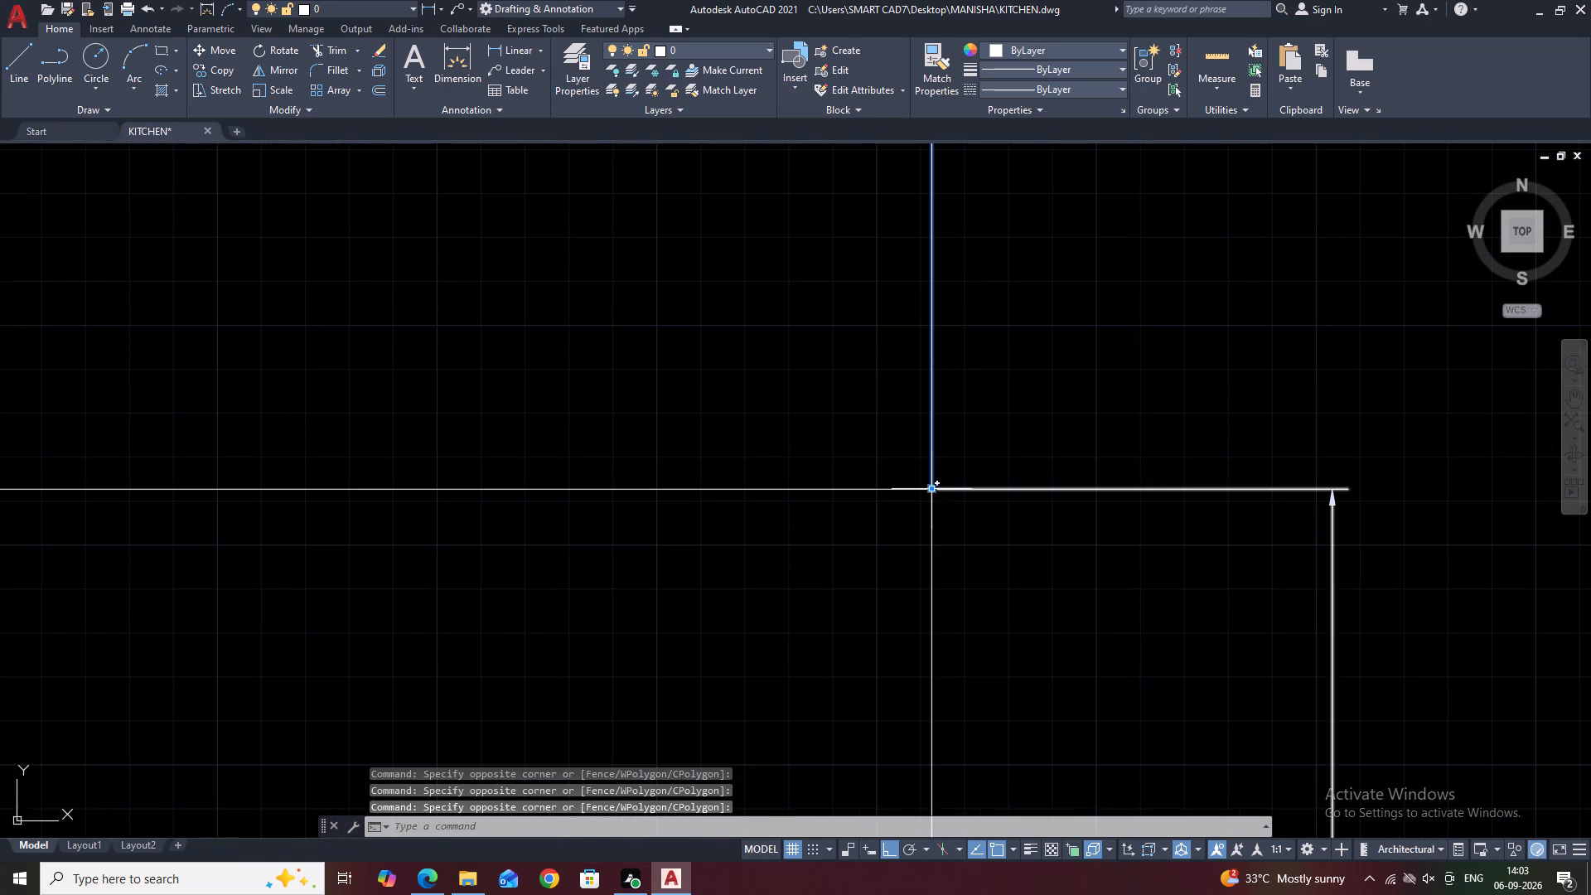
click(931, 490)
scroll(992, 490, down, 3)
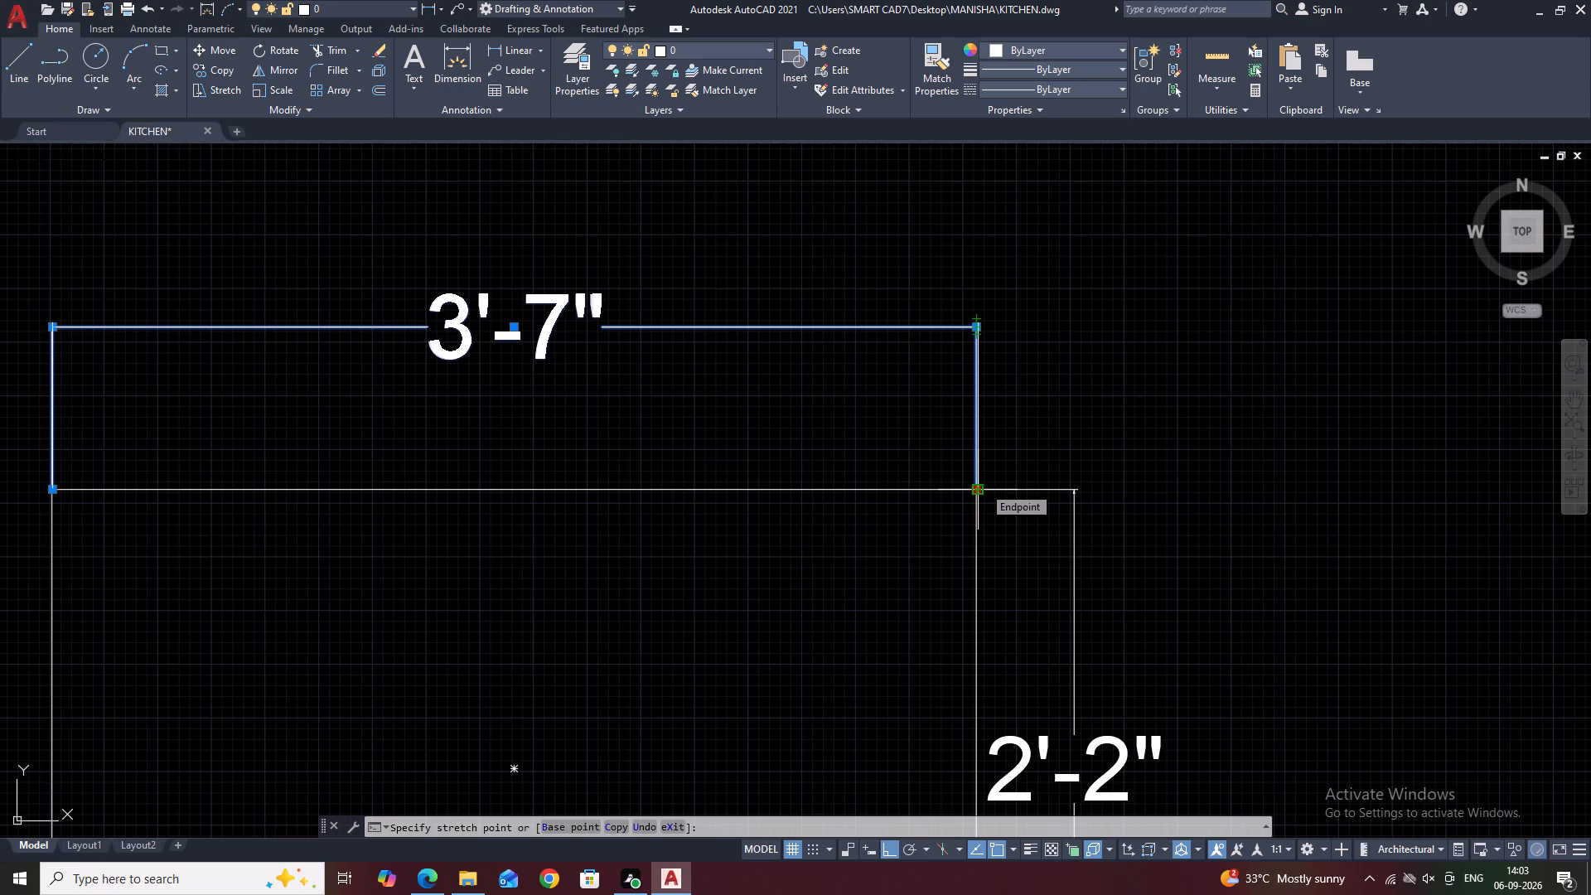
key(0)
text(.25)
key(space)
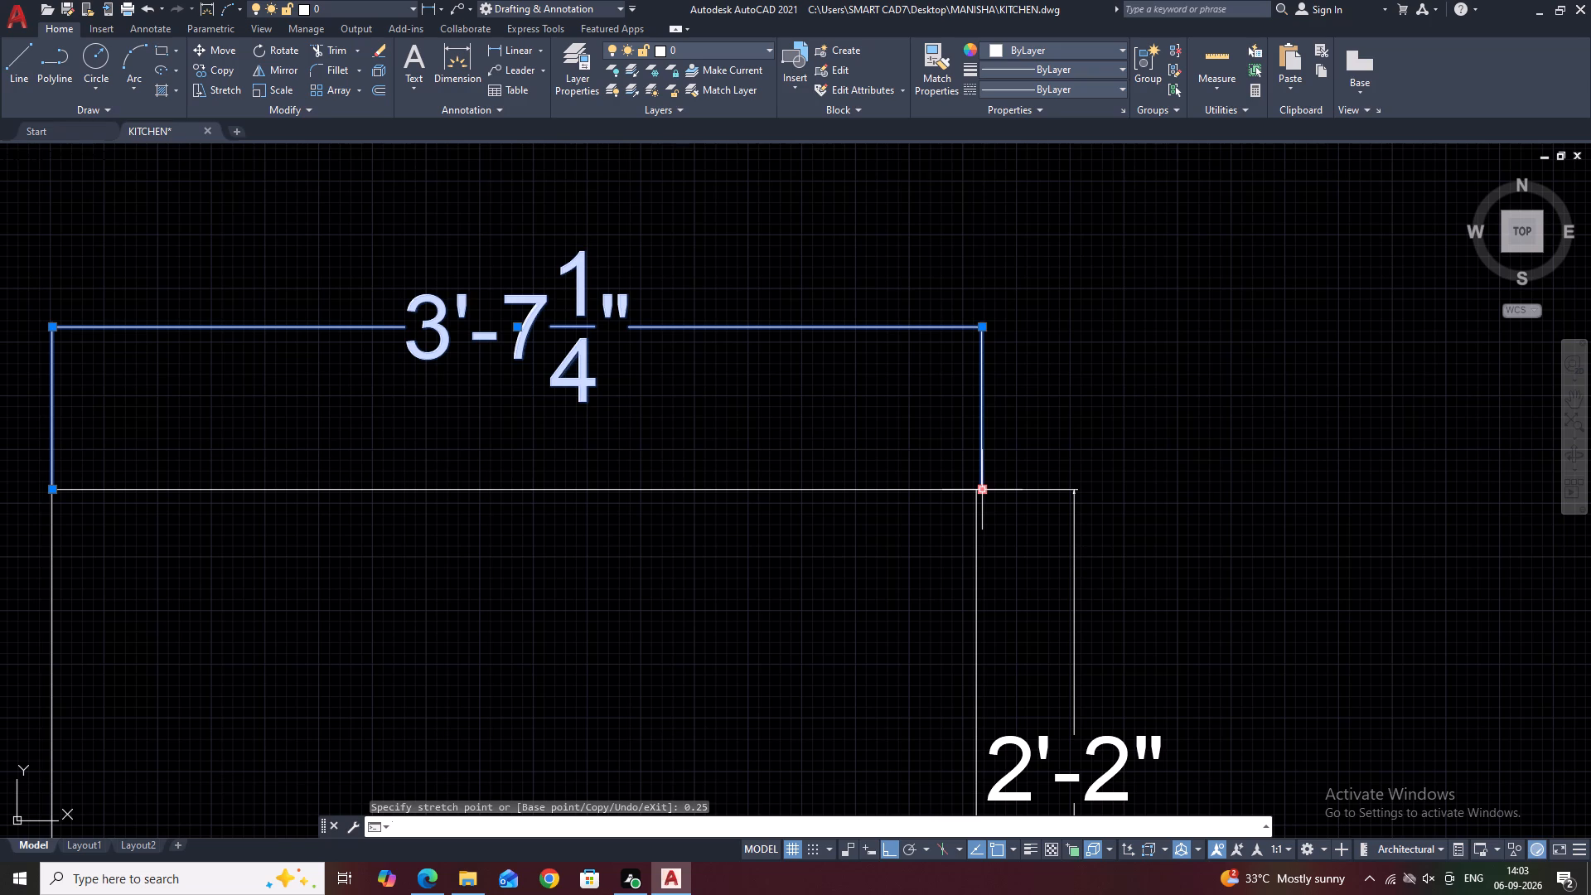
click(1095, 413)
click(988, 443)
key(Escape)
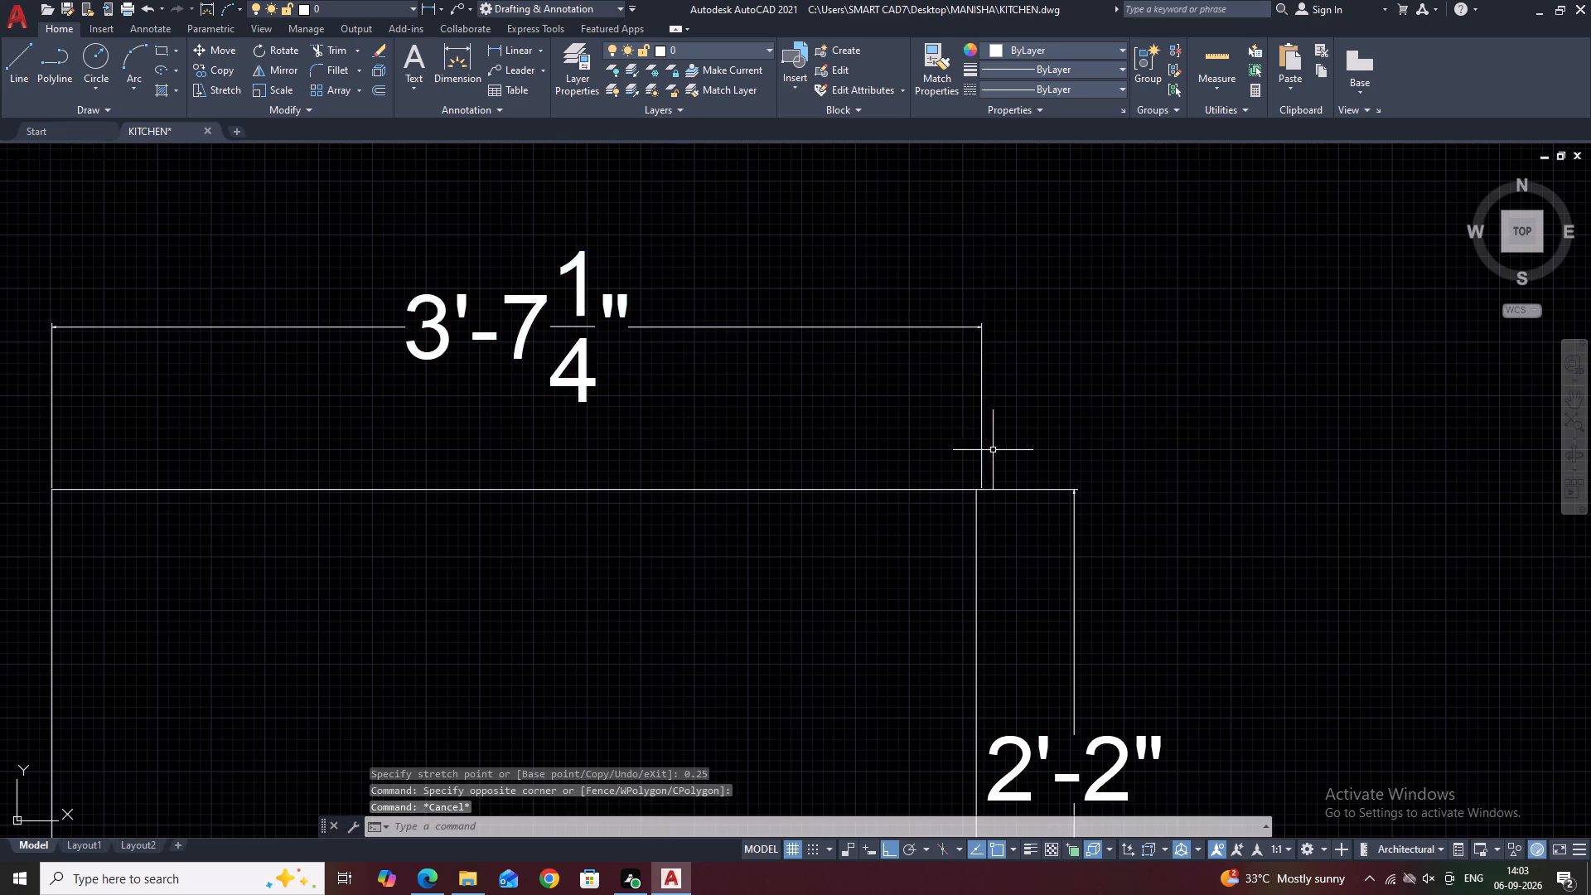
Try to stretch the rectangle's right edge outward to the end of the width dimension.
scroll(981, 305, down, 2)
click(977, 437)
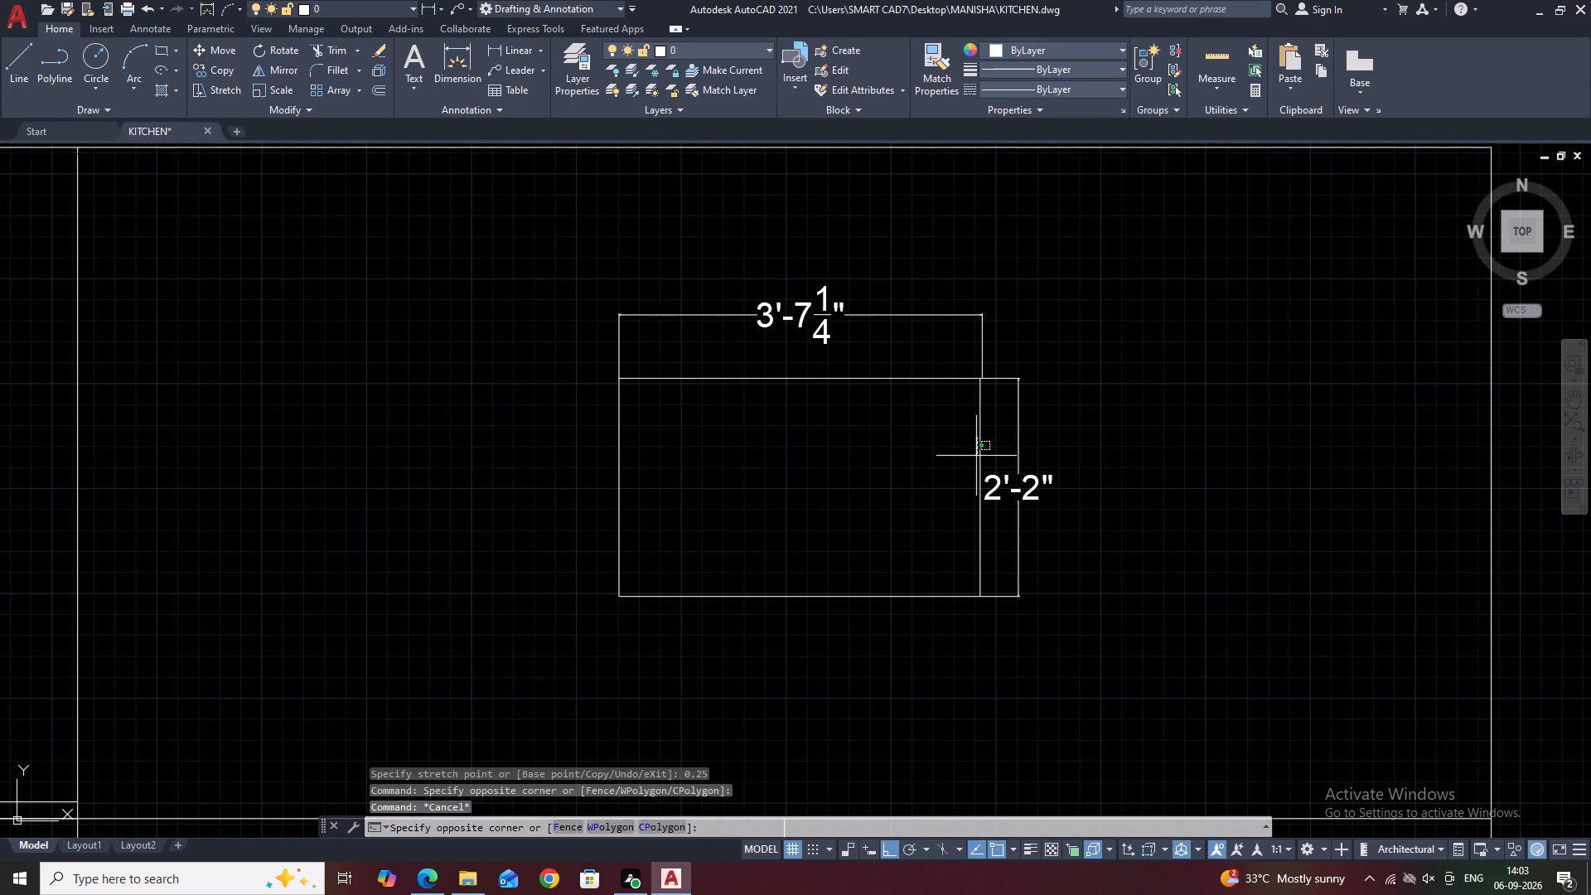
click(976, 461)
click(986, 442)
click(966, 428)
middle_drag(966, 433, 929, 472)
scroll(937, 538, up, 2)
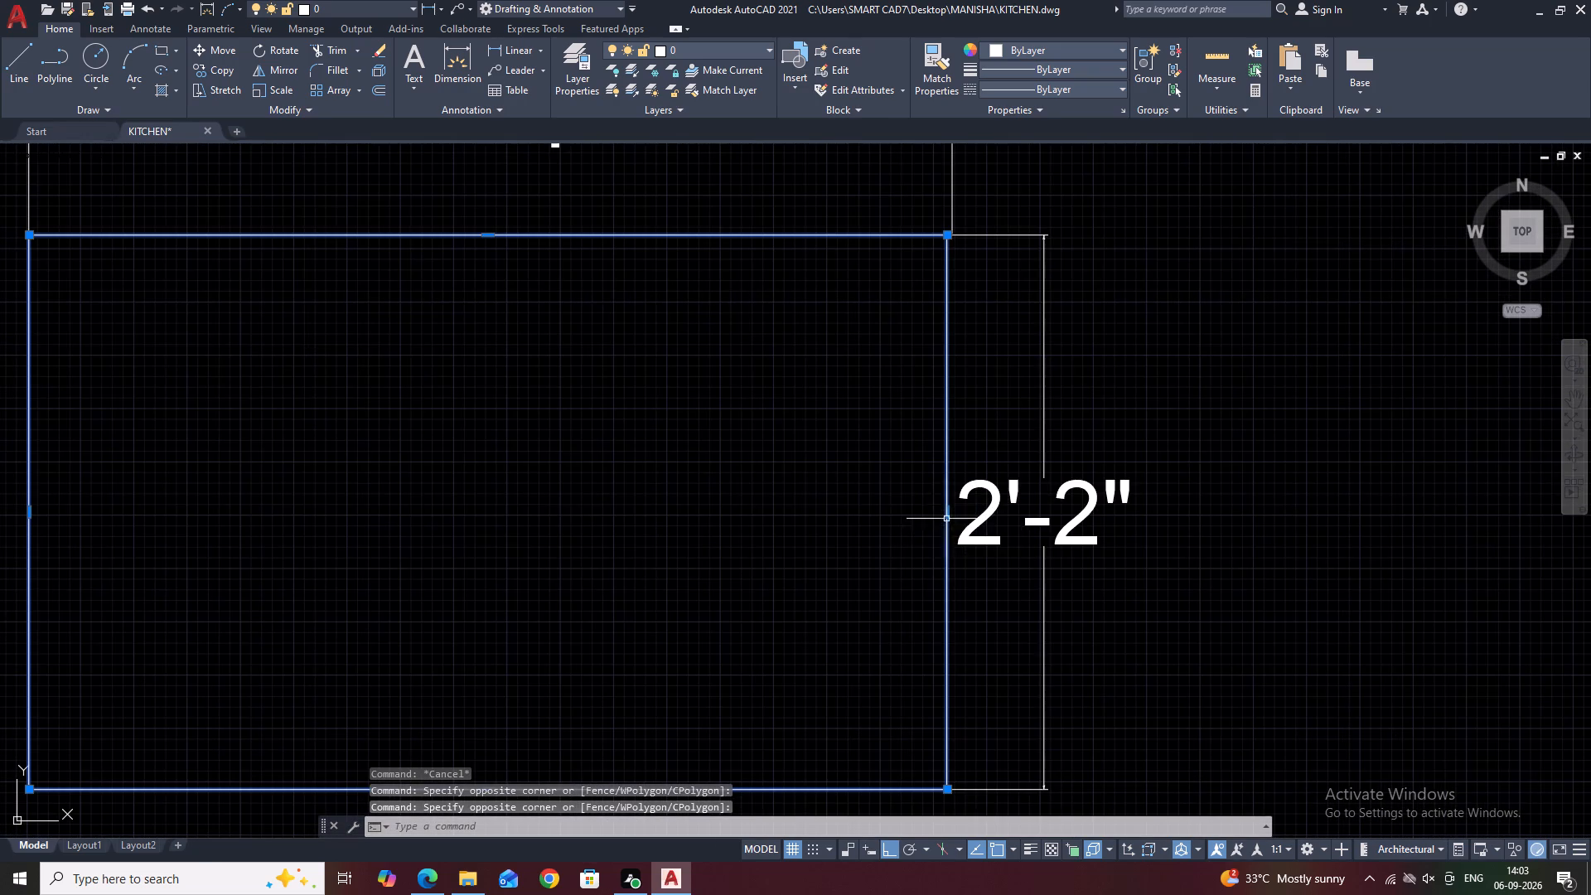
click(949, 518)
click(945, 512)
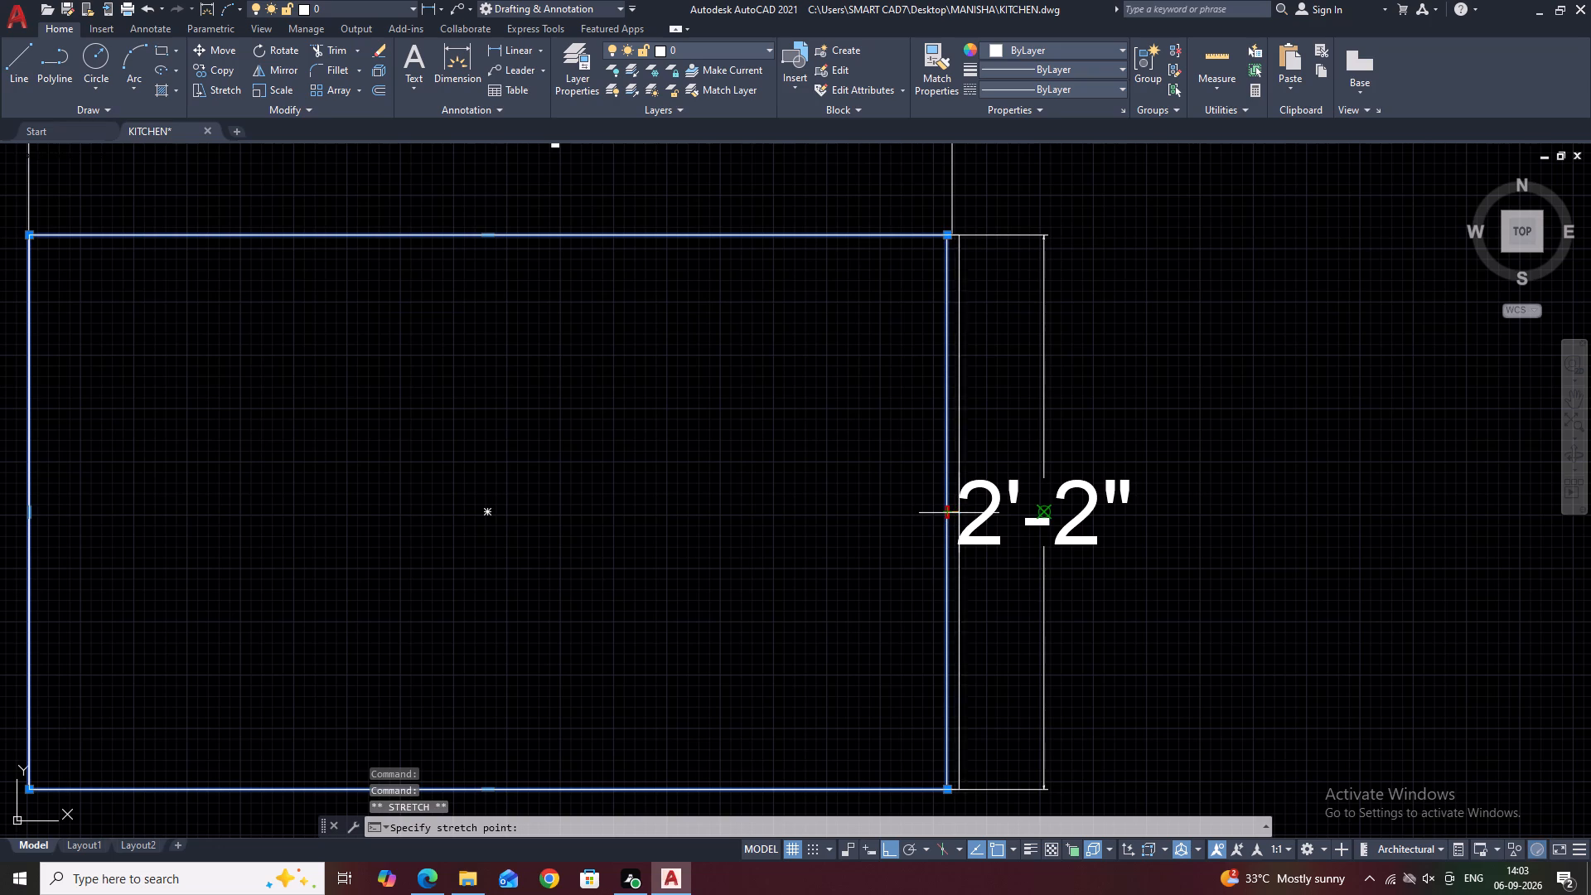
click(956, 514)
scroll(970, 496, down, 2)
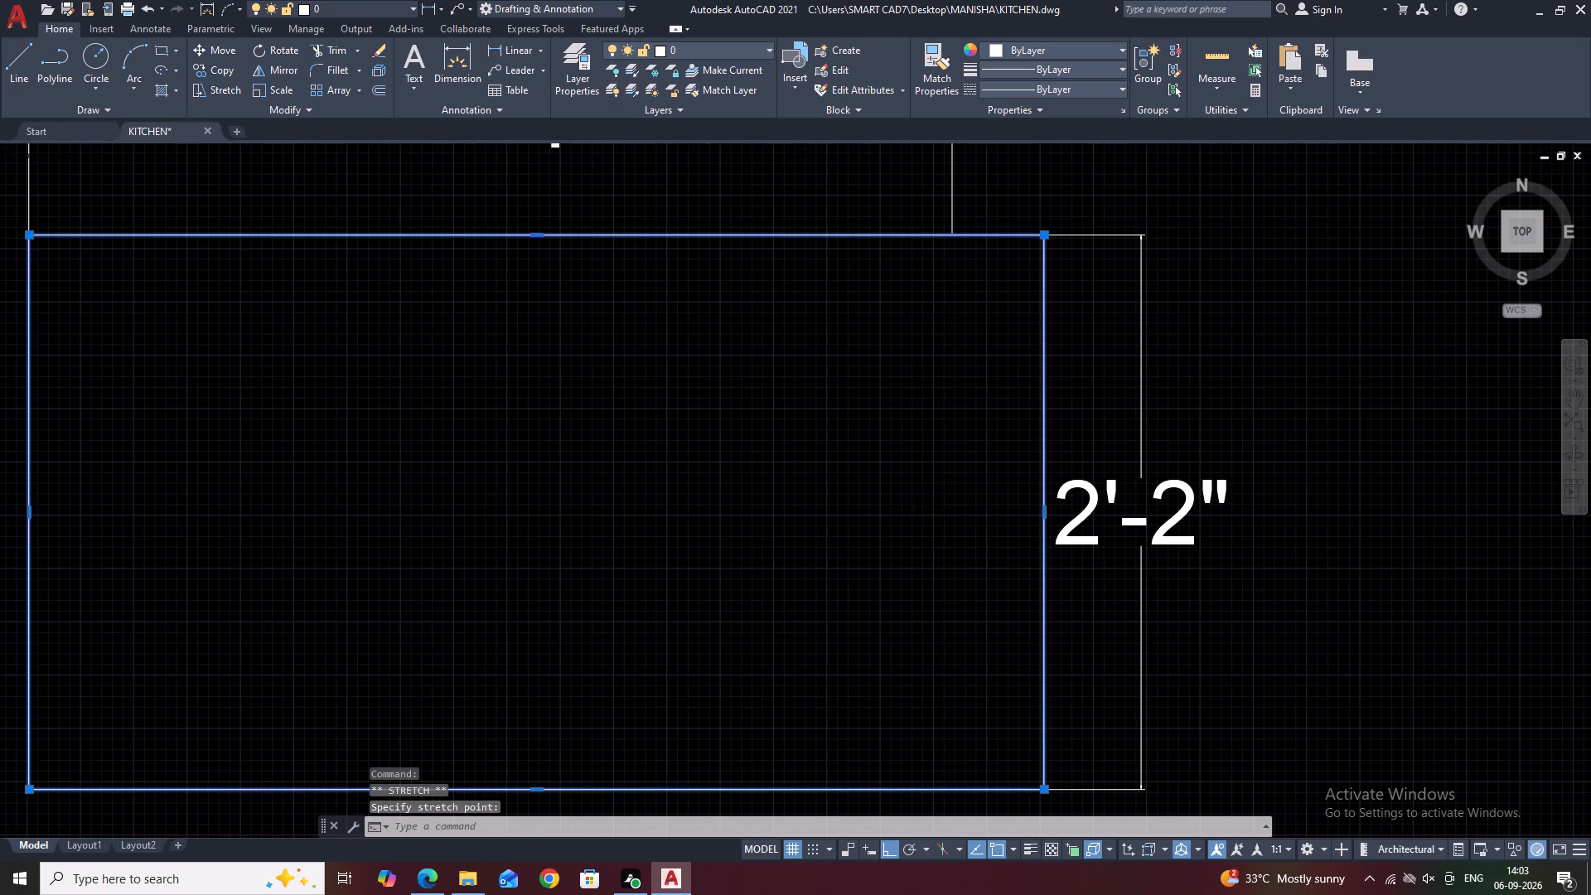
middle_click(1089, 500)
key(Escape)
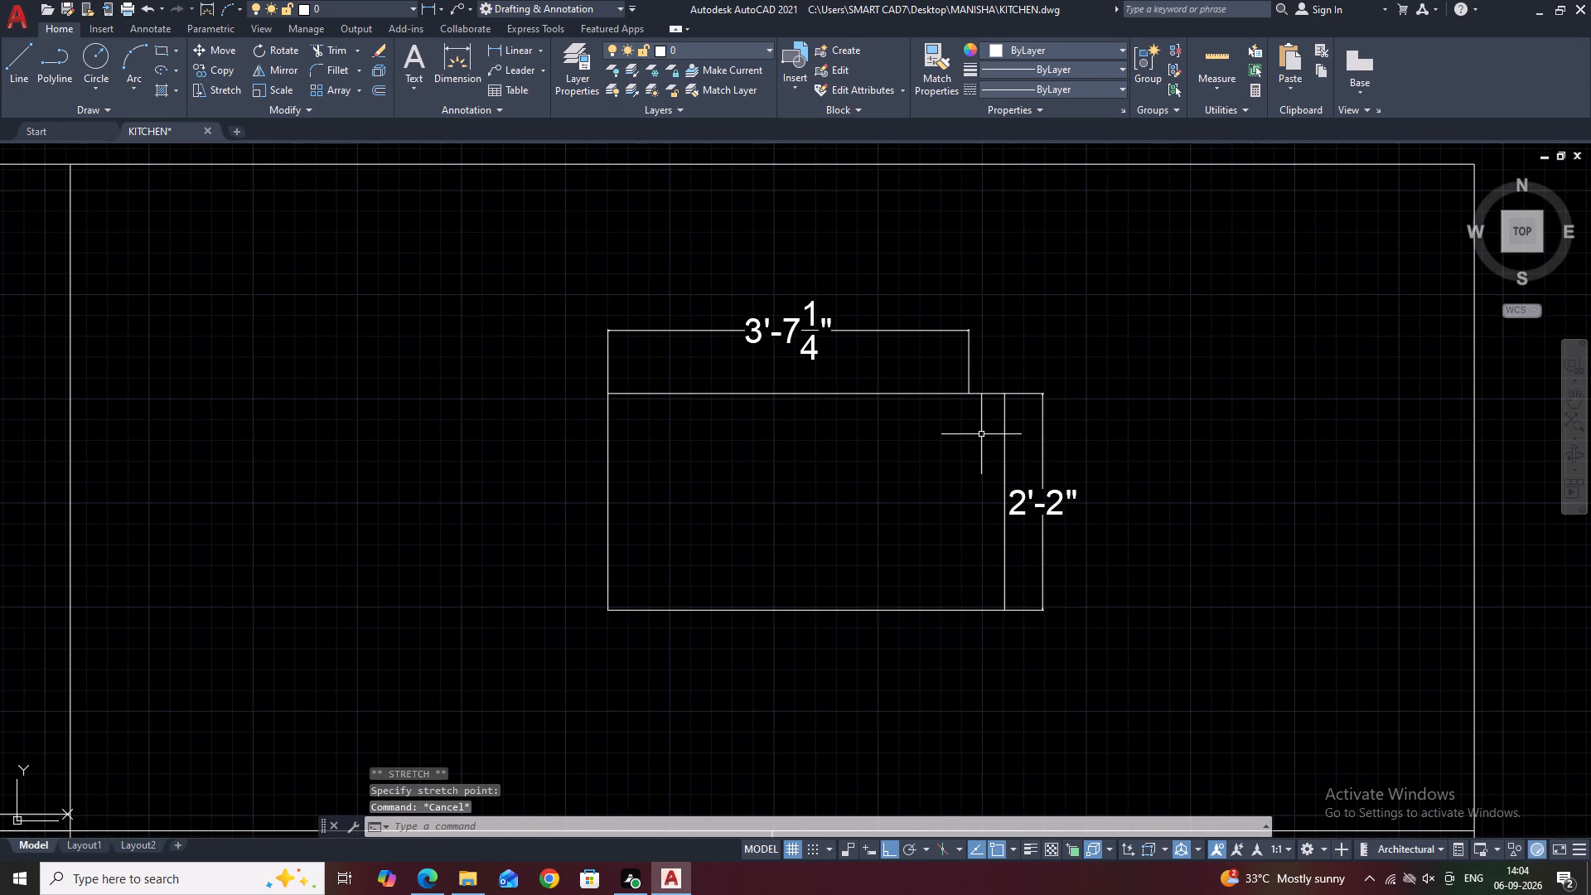
Draw a vertical line from the width dimension's right end on the top edge down to the rectangle's bottom edge.
text(L)
key(space)
scroll(975, 398, up, 1)
click(966, 390)
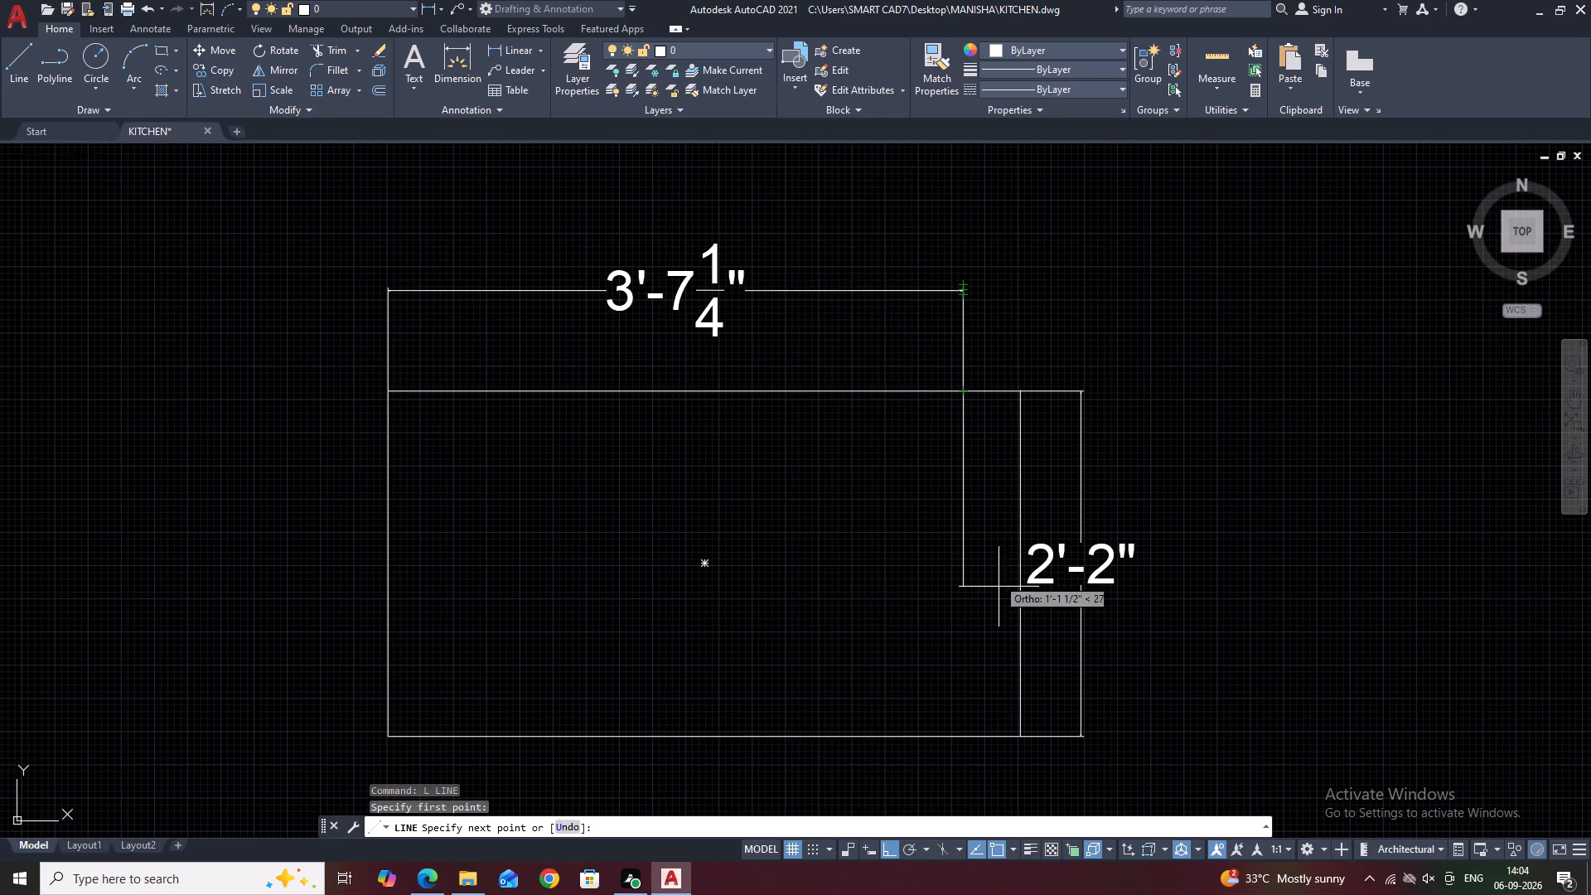
click(964, 743)
key(Escape)
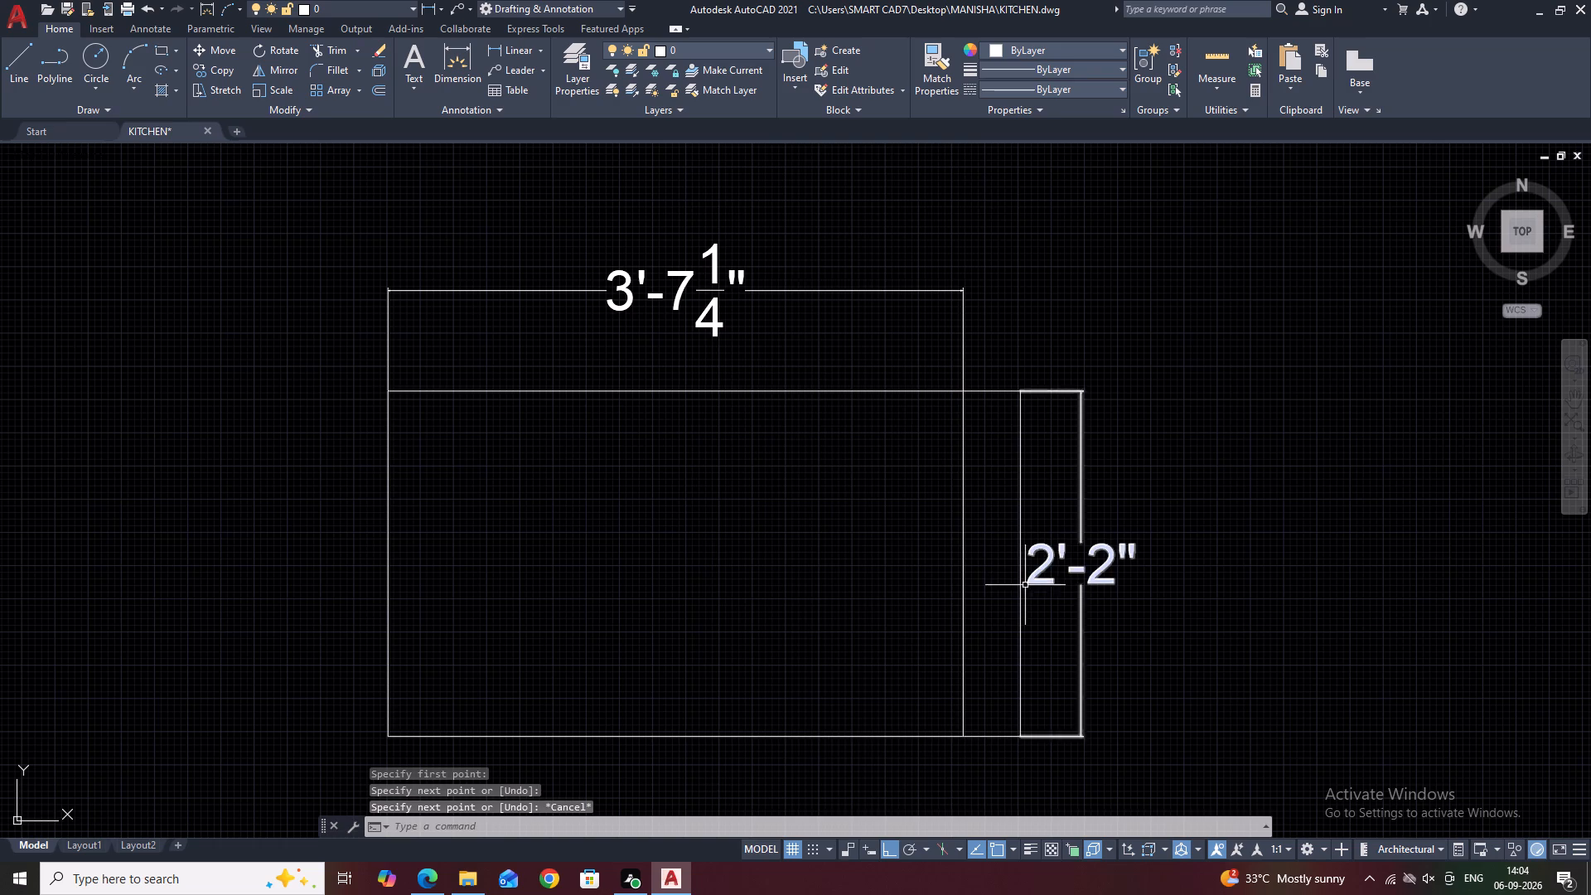
Stretch the rectangle's right edge inward onto the new vertical line.
click(1022, 588)
click(1019, 565)
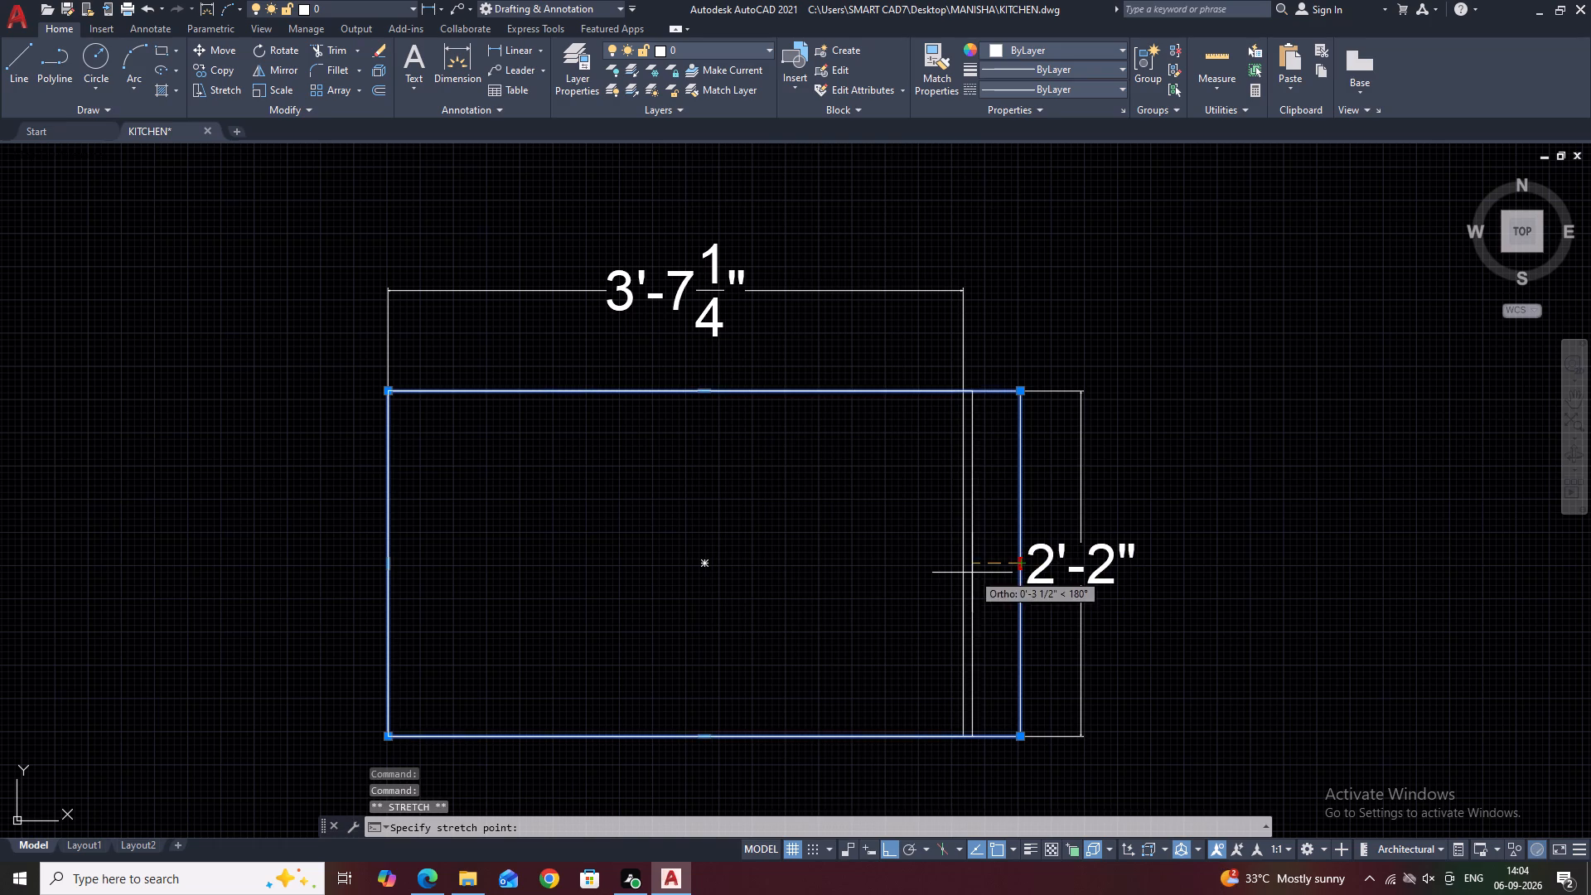
click(964, 568)
key(Escape)
key(Escape)
Delete the rectangle's height and width dimensions.
scroll(941, 487, down, 1)
middle_drag(1083, 489, 1013, 460)
click(997, 466)
click(928, 520)
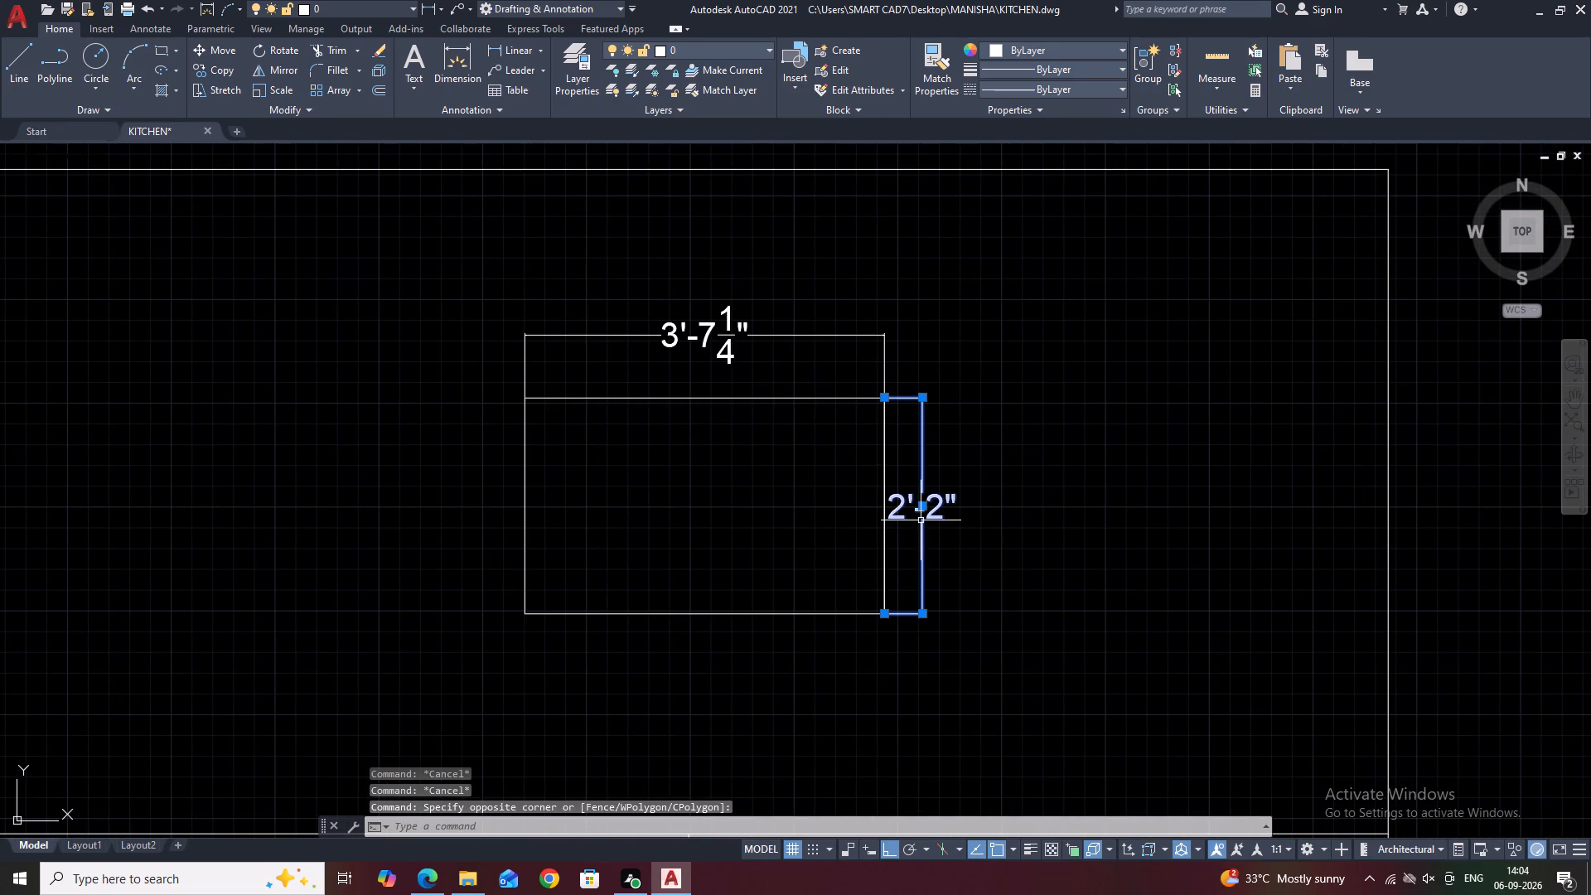
key(Delete)
drag(902, 332, 874, 337)
click(781, 354)
key(Delete)
Move the rectangle with its overlapping right-edge line from its top midpoint to the upper end of the vertical cabinet divider.
click(903, 403)
drag(872, 416, 856, 406)
text(M)
key(space)
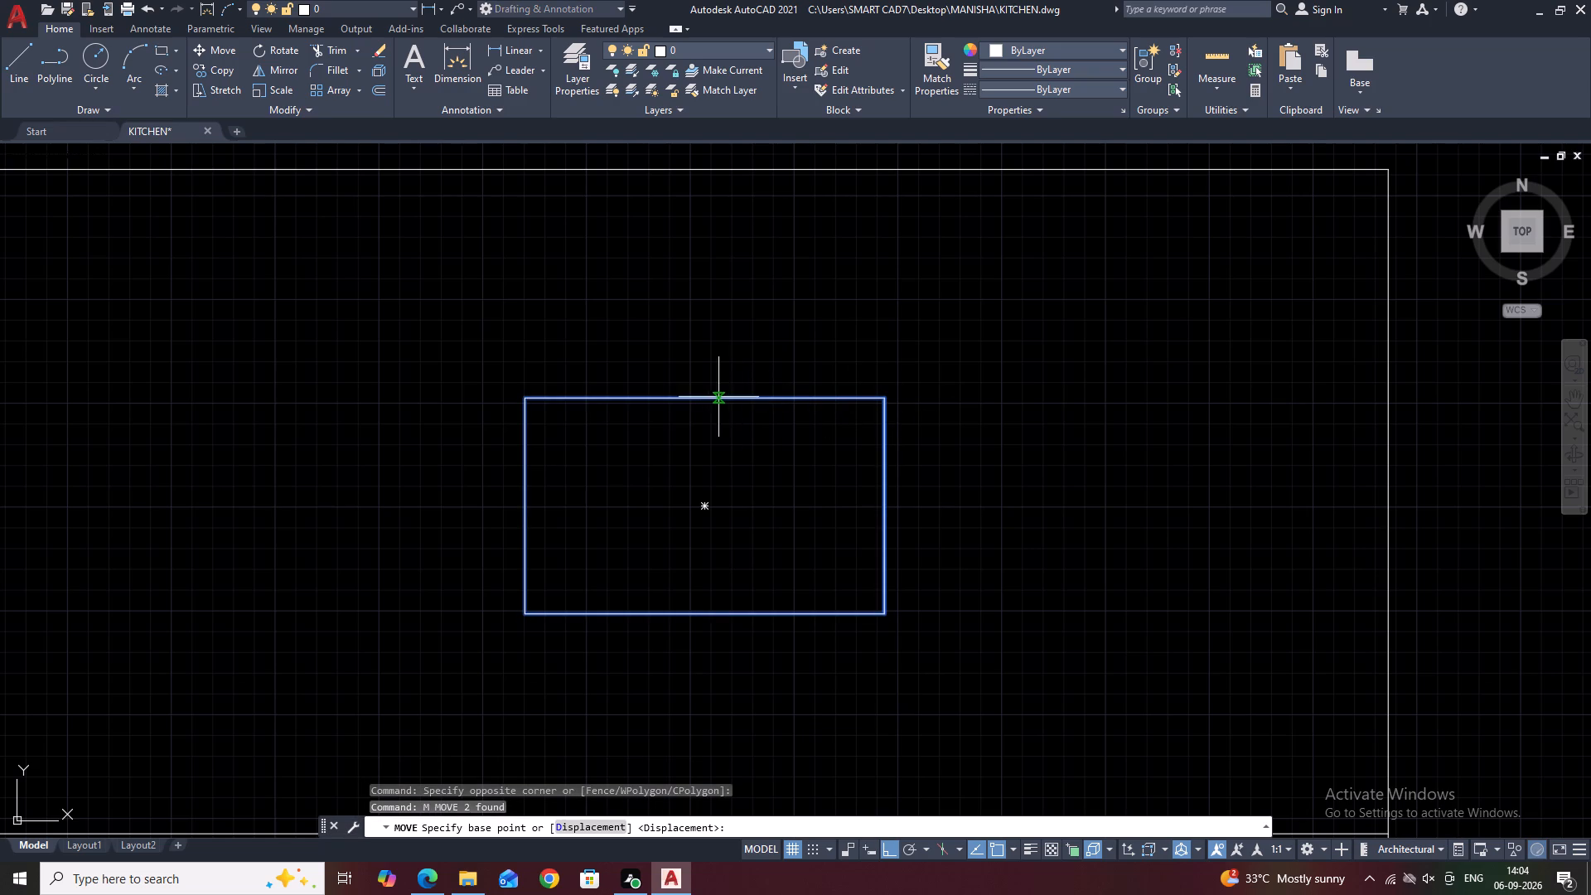
click(707, 393)
scroll(820, 426, down, 5)
scroll(844, 479, up, 3)
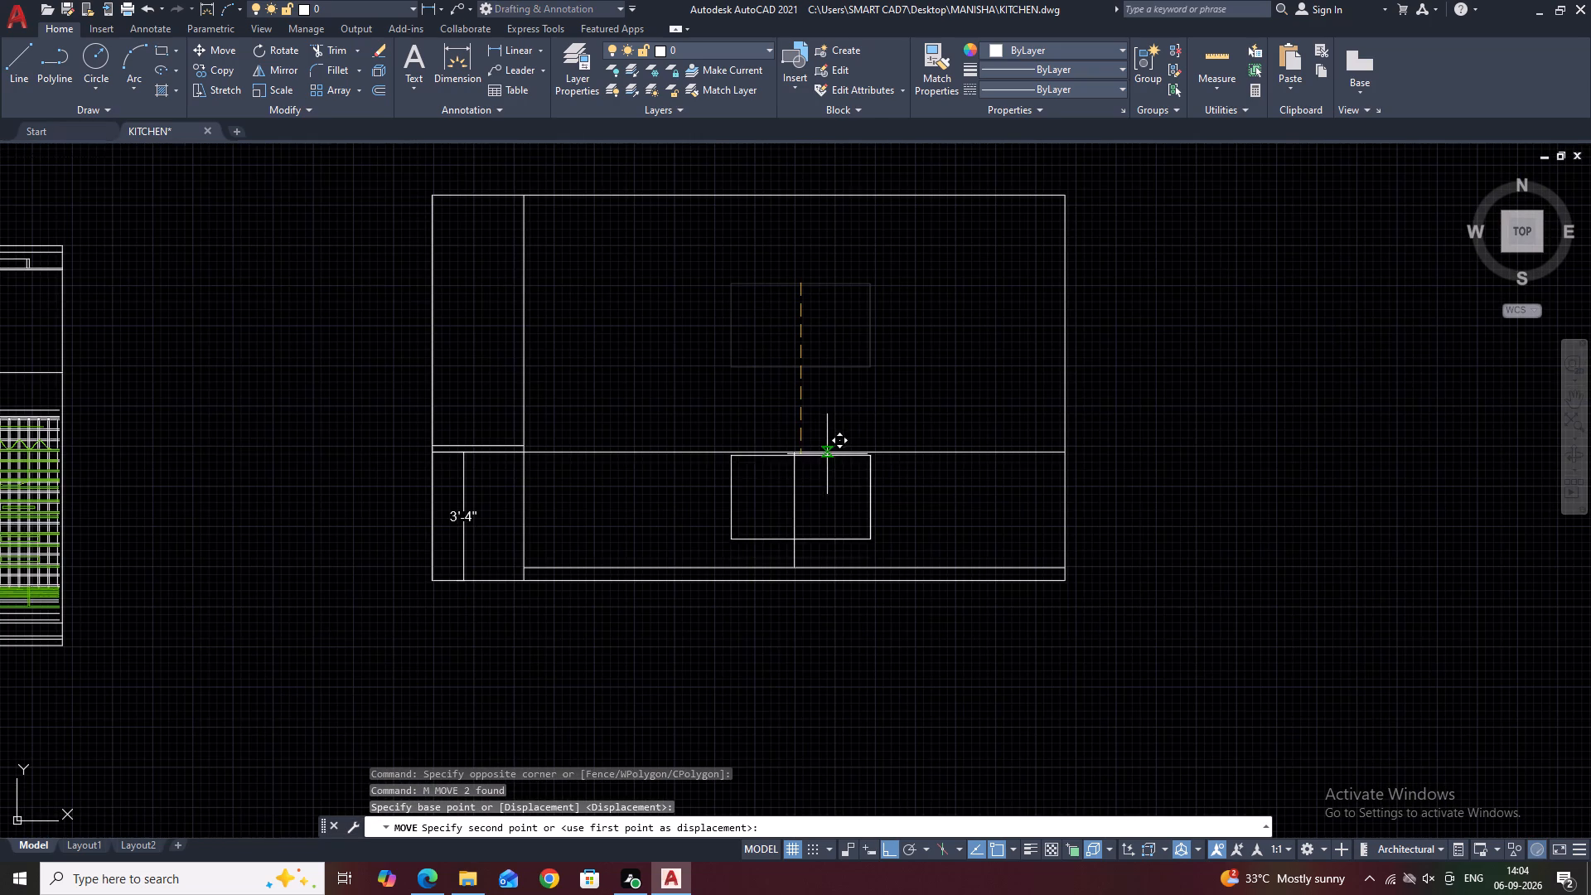
click(791, 451)
scroll(905, 443, down, 1)
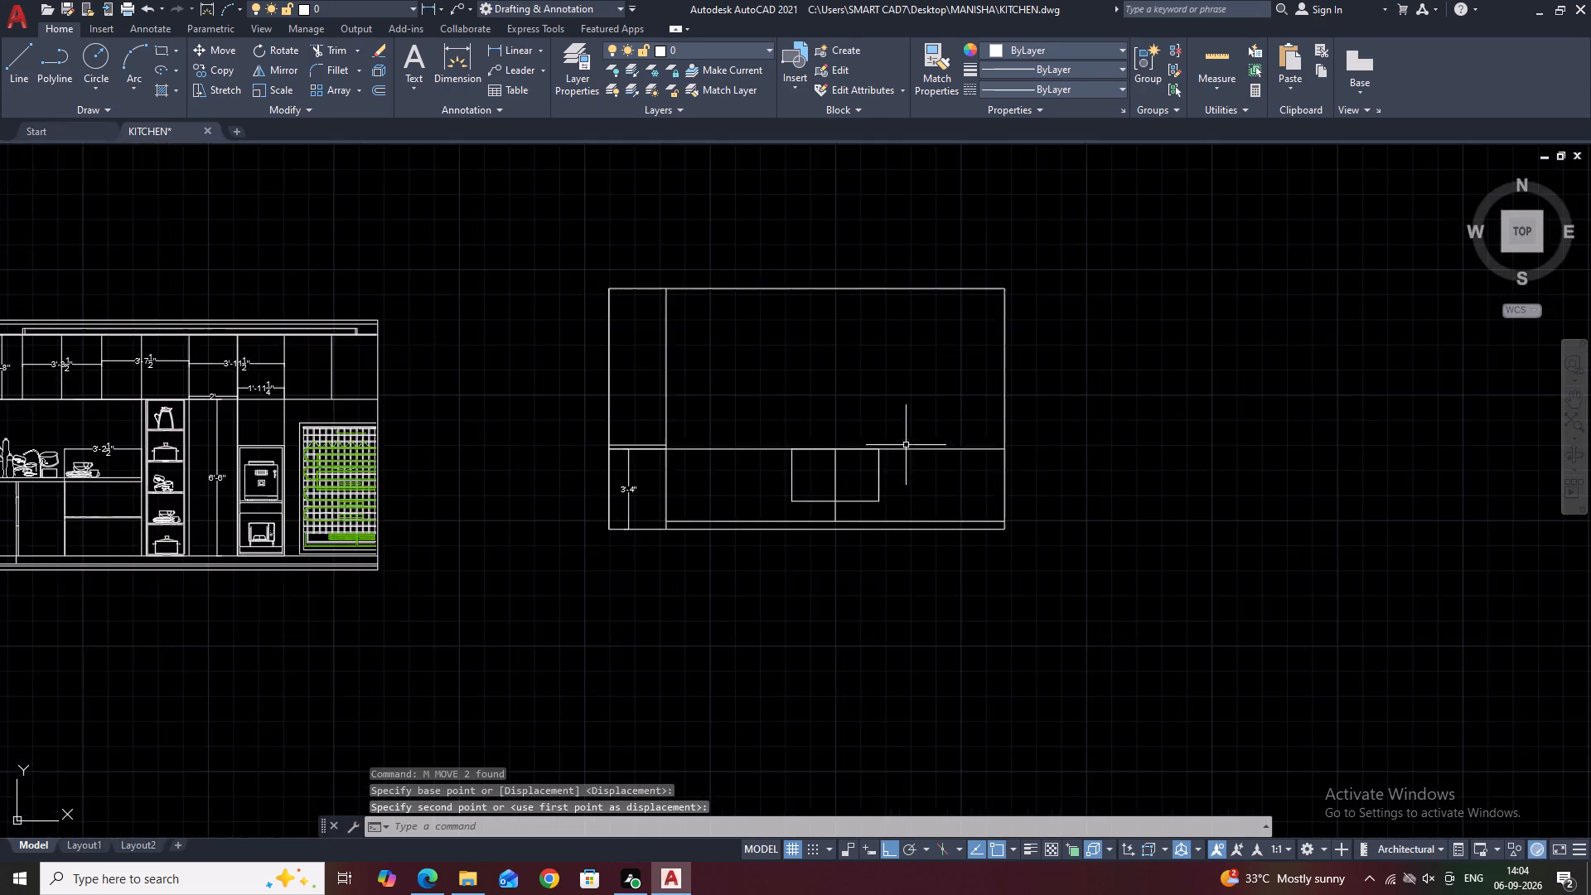
Move the rectangle with its overlapping right-edge line from its bottom midpoint to the divider's lower end on the skirting line.
middle_drag(914, 460, 945, 533)
middle_drag(873, 605, 912, 594)
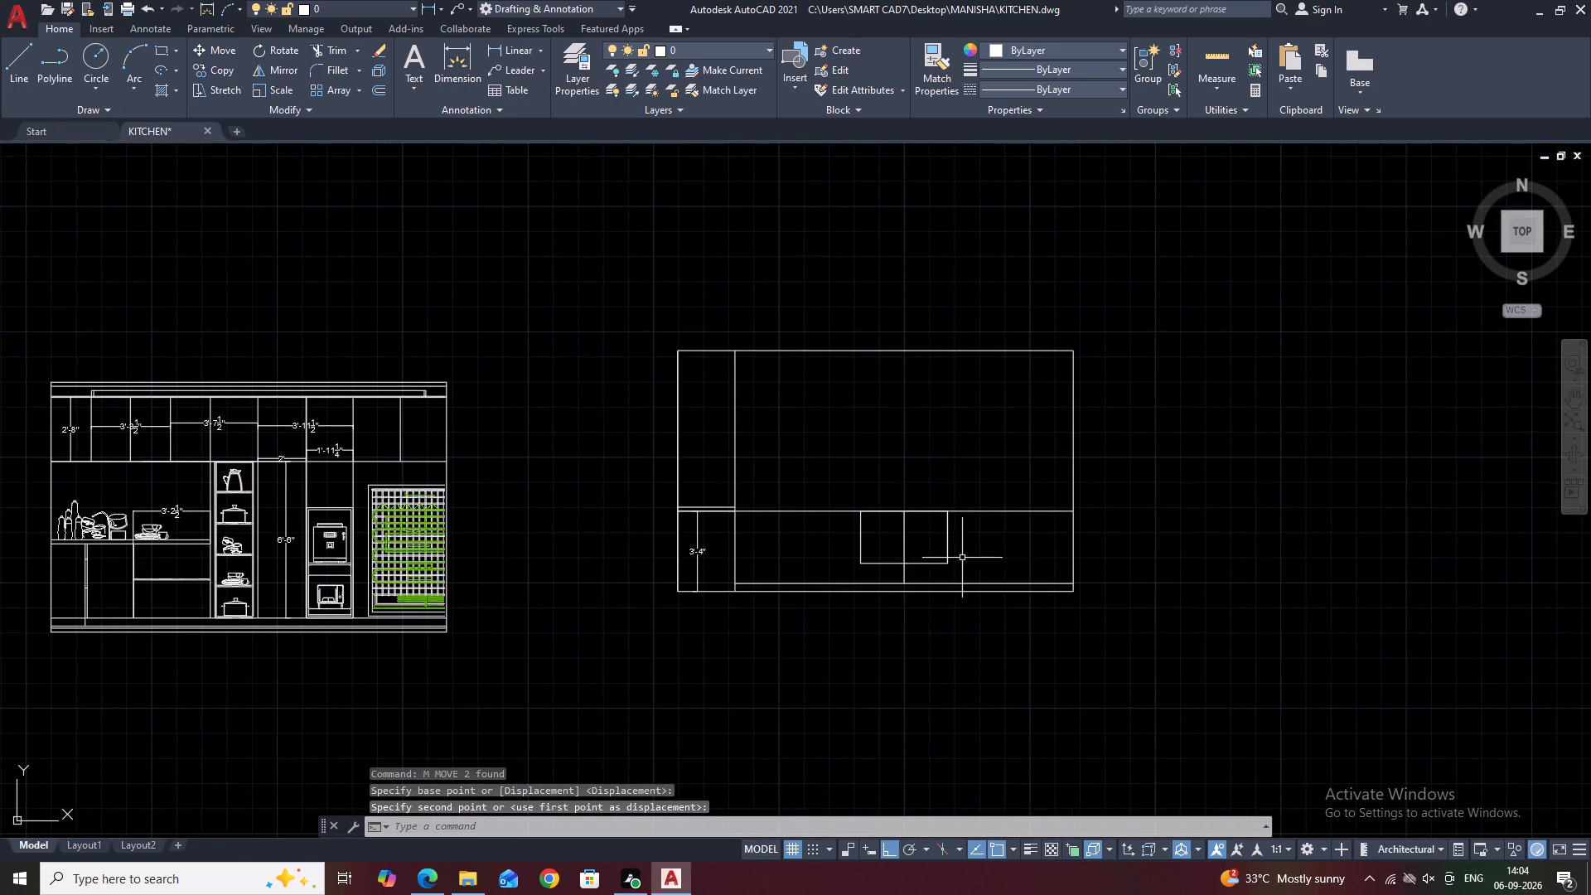
scroll(964, 535, down, 1)
middle_drag(902, 583, 970, 559)
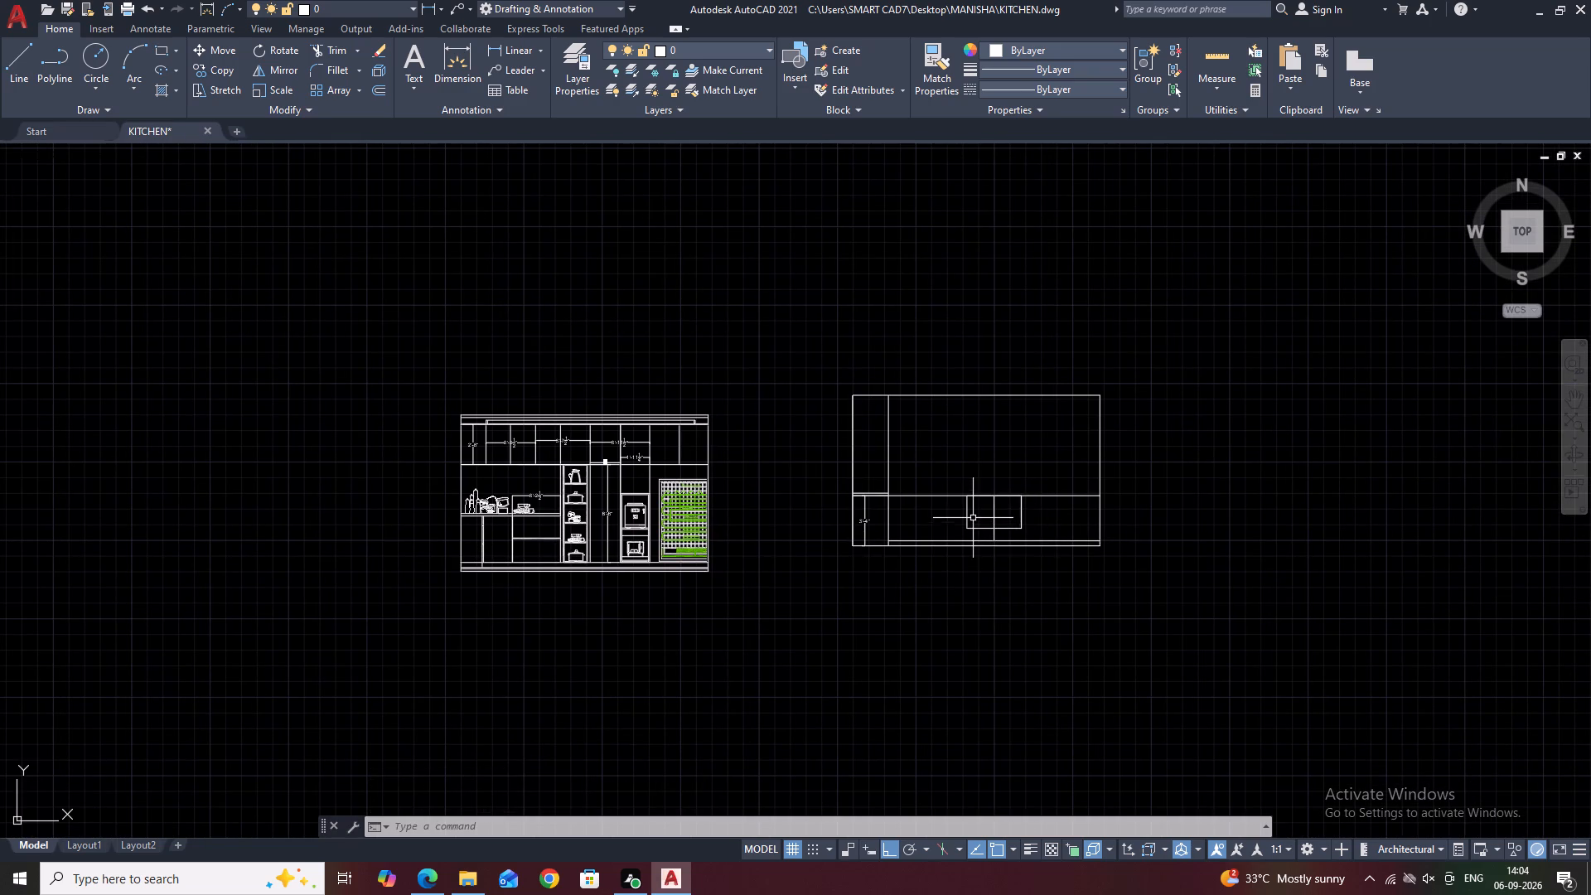
scroll(979, 513, up, 2)
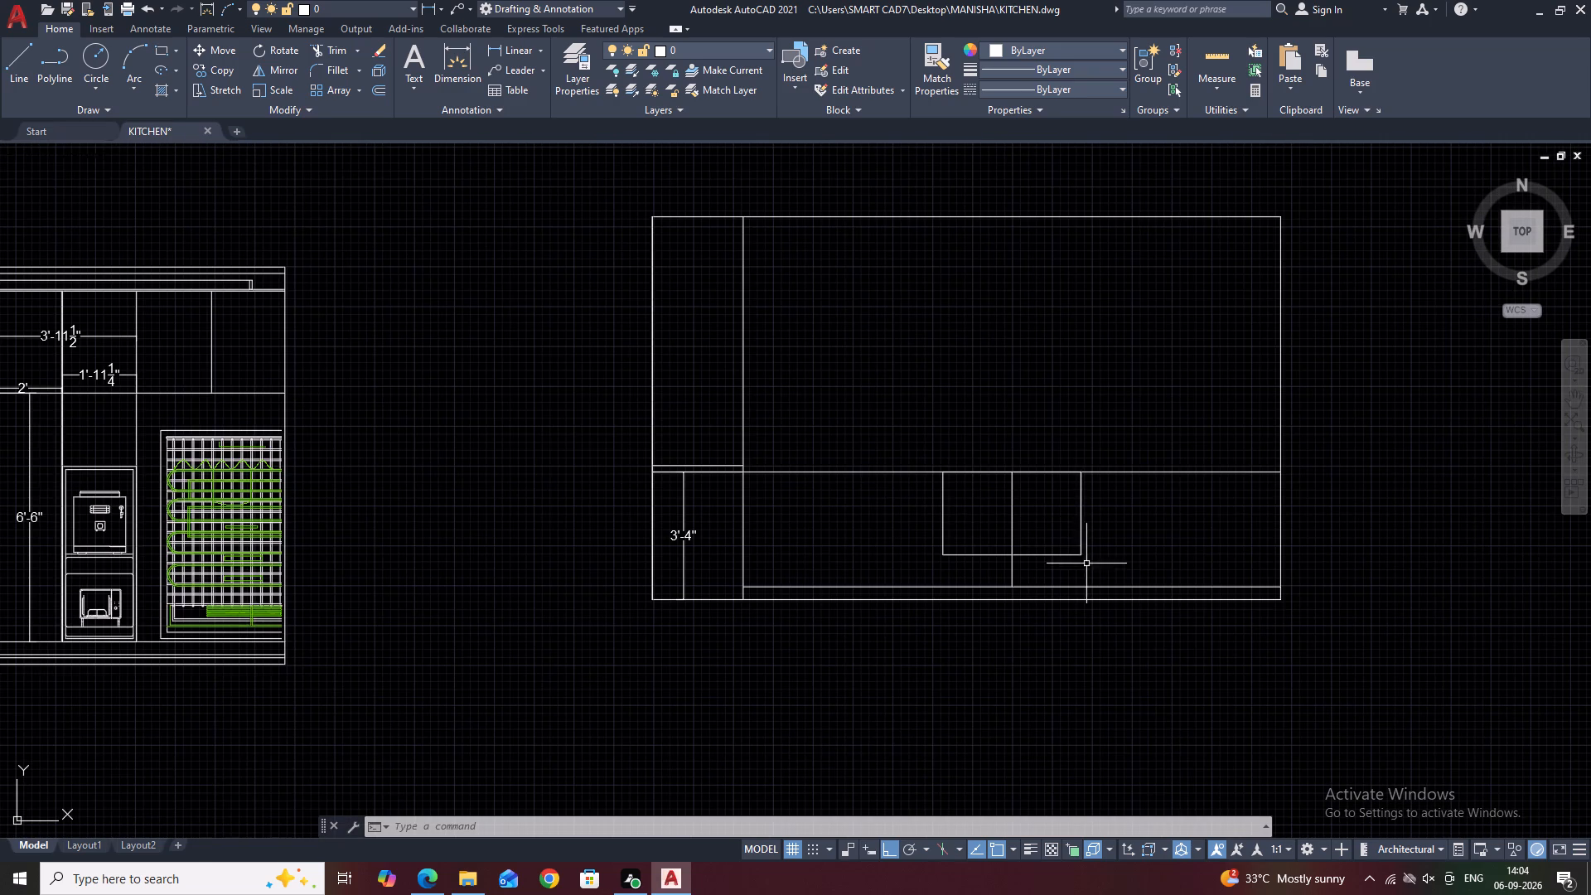
click(1086, 564)
click(1056, 506)
middle_drag(1075, 537, 994, 550)
text(M)
key(space)
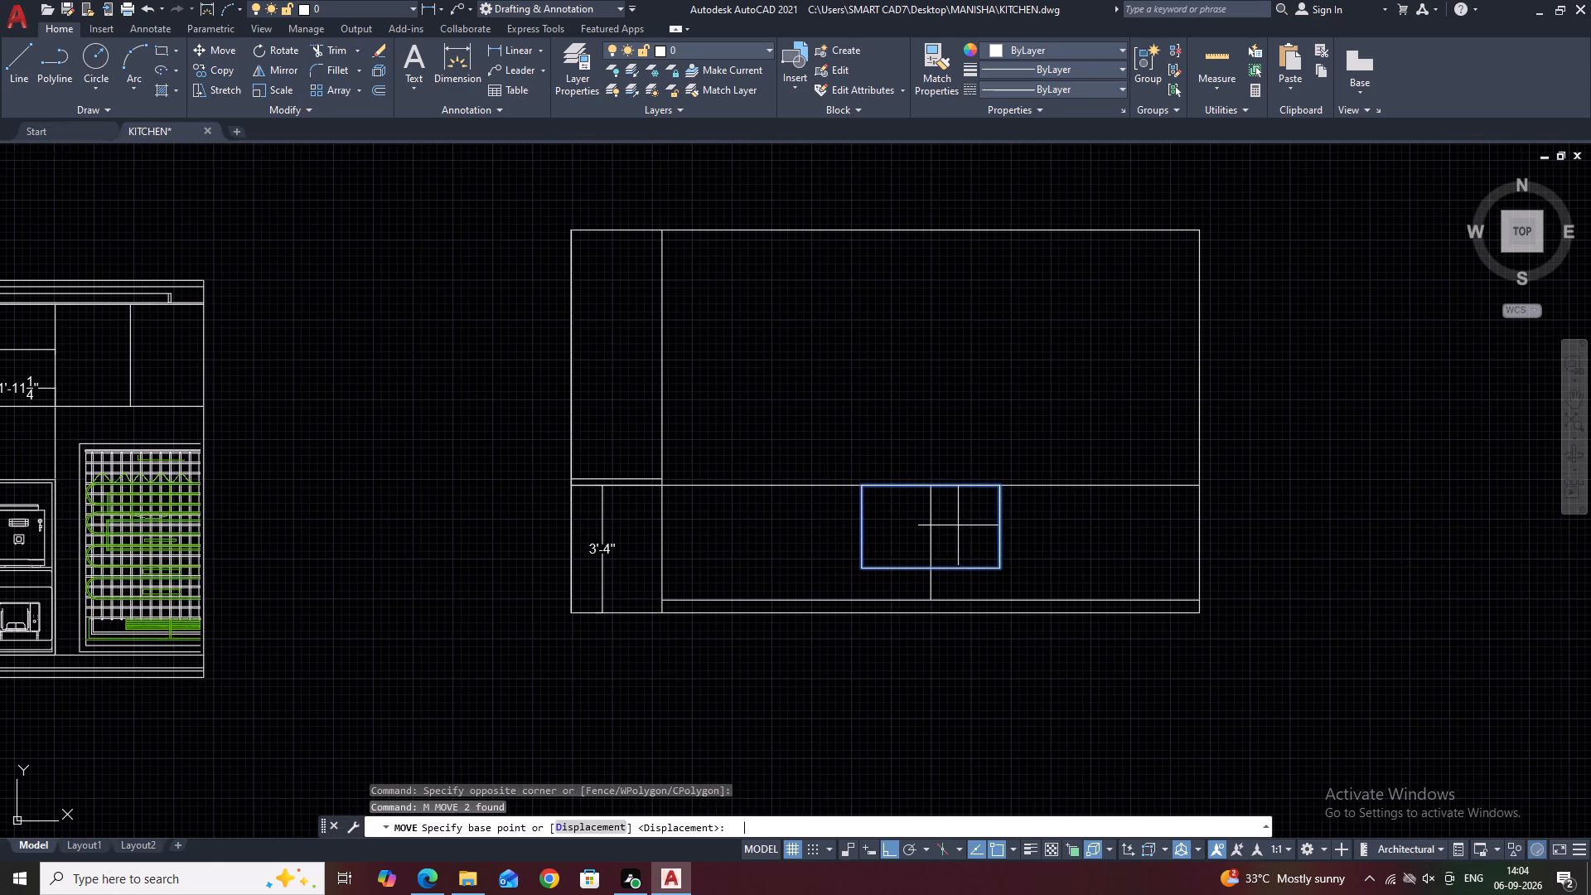
click(931, 565)
click(931, 596)
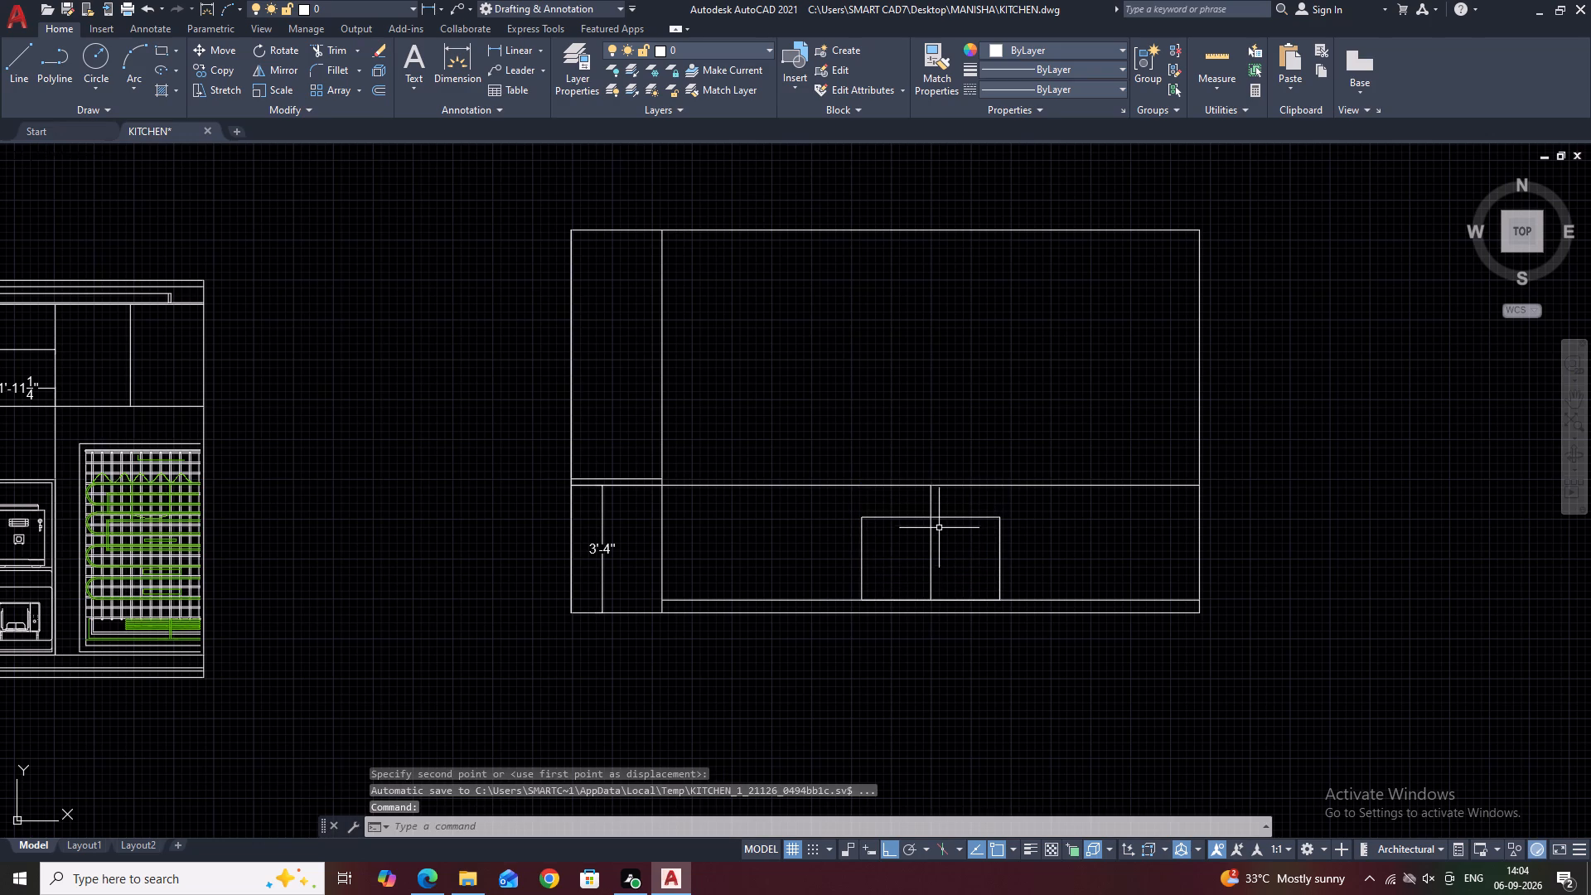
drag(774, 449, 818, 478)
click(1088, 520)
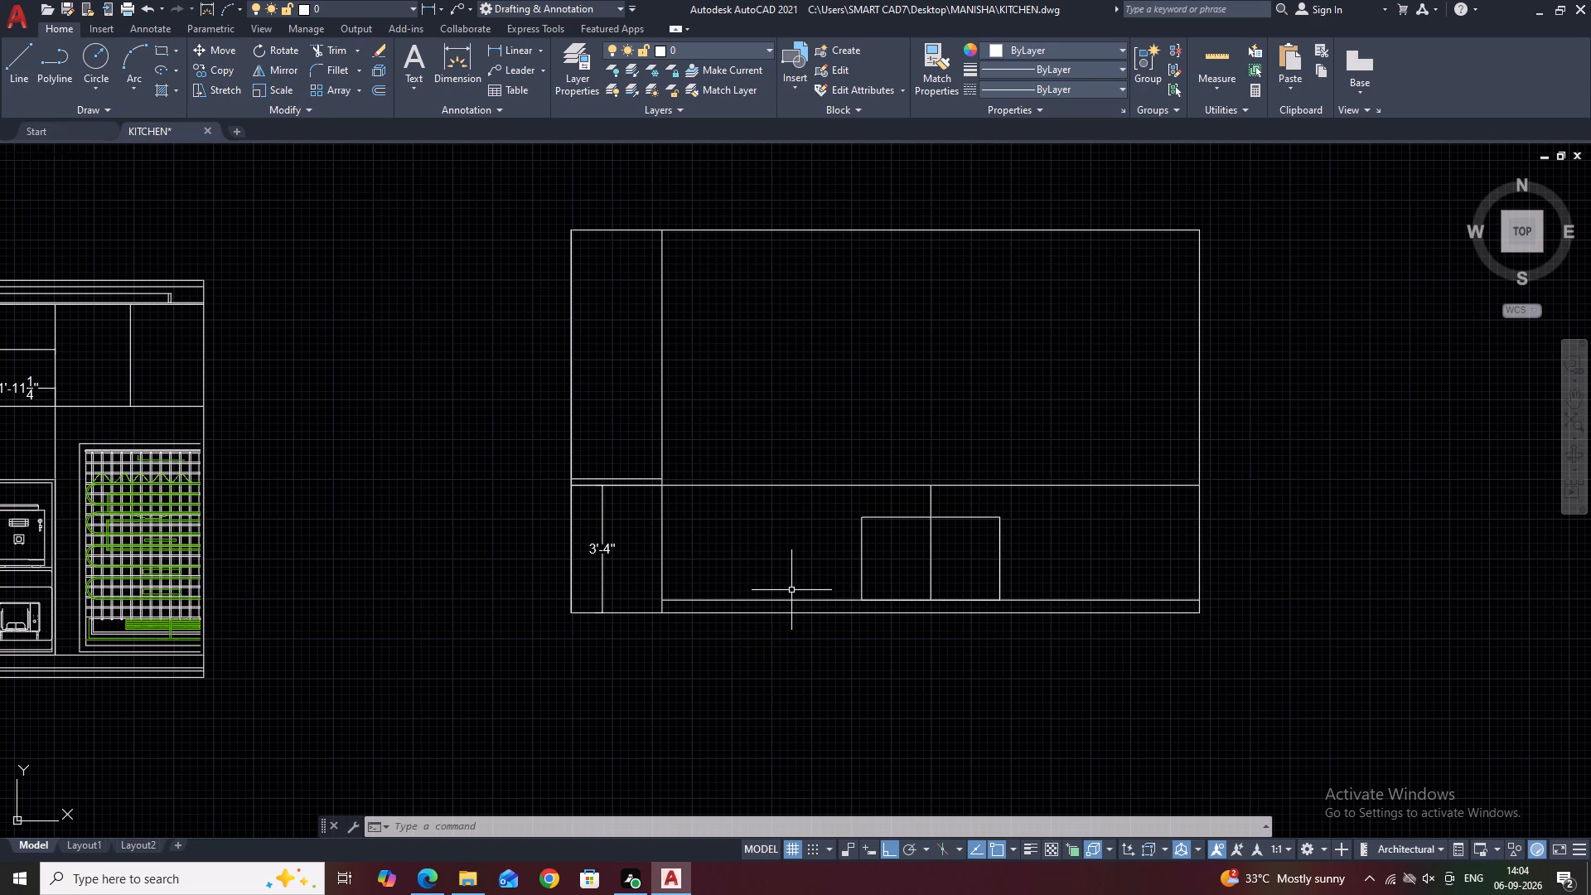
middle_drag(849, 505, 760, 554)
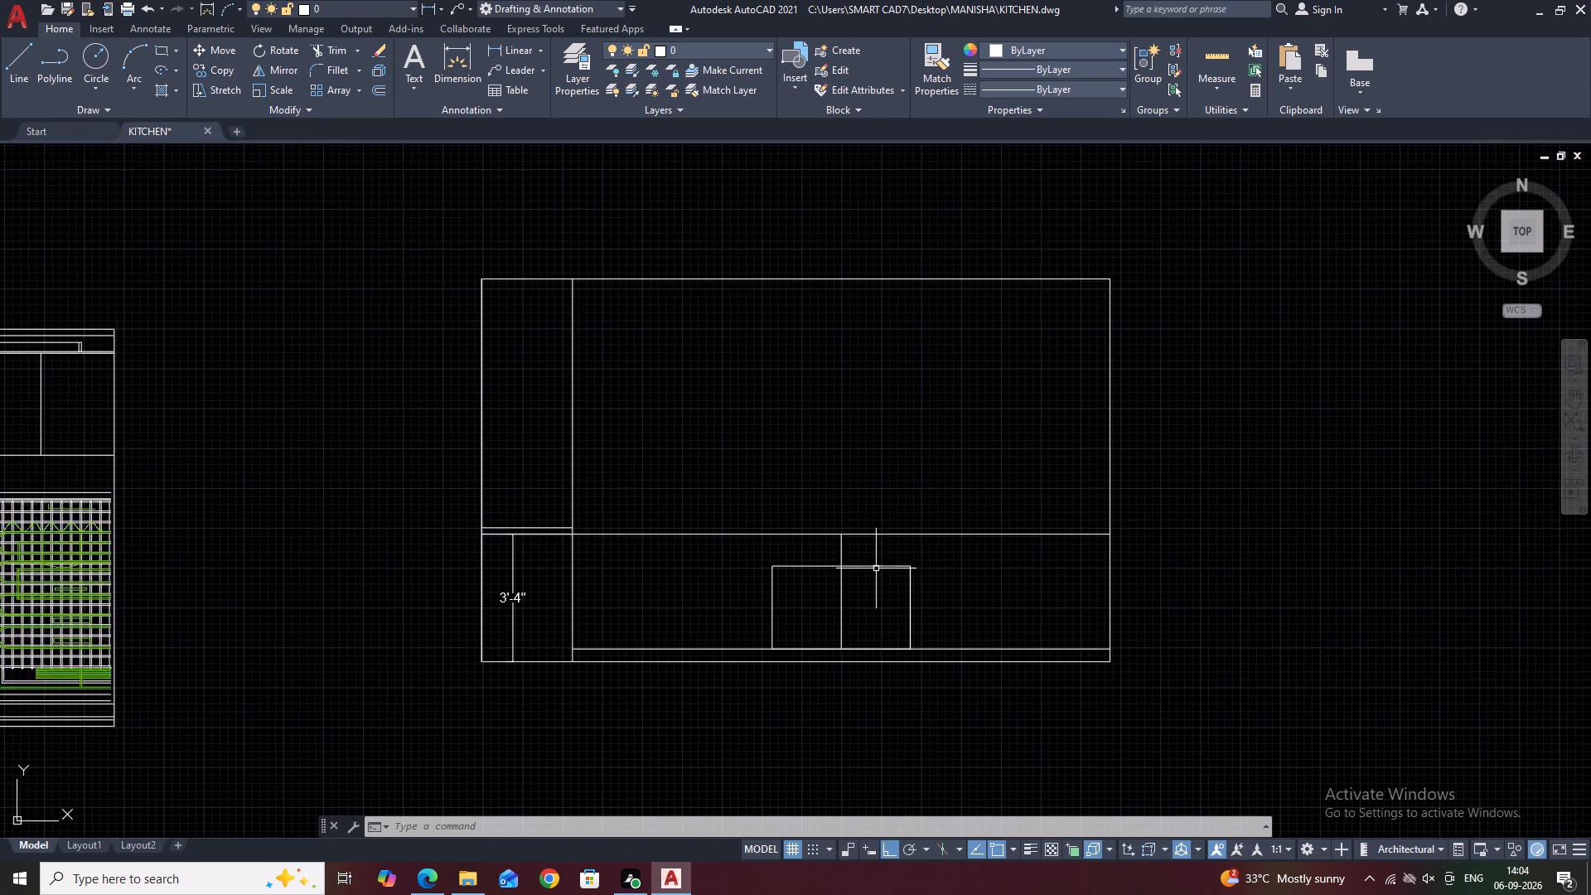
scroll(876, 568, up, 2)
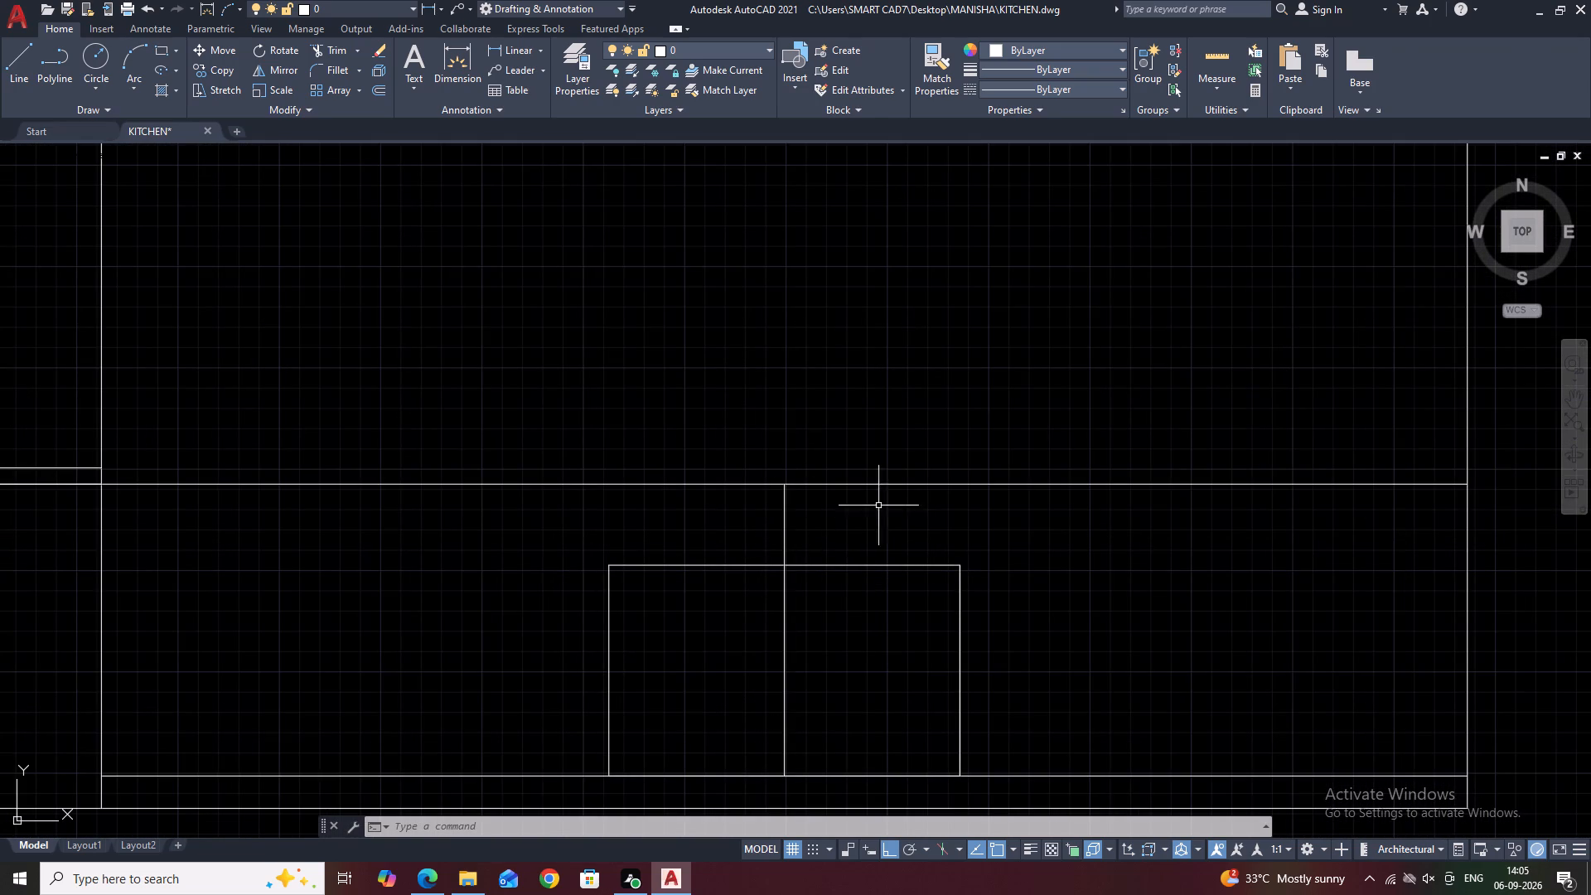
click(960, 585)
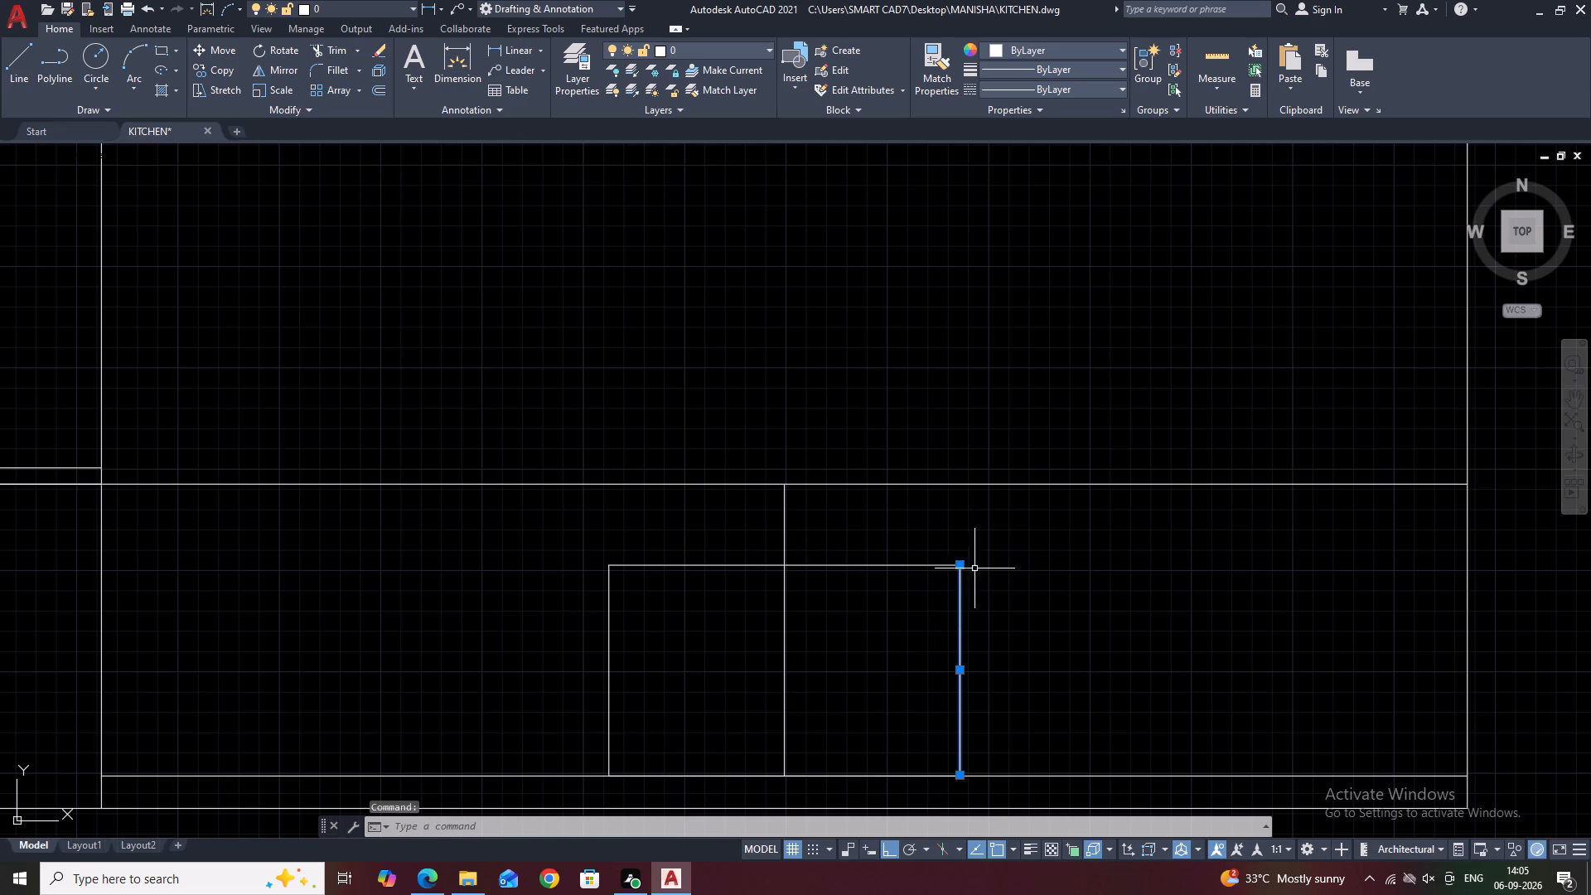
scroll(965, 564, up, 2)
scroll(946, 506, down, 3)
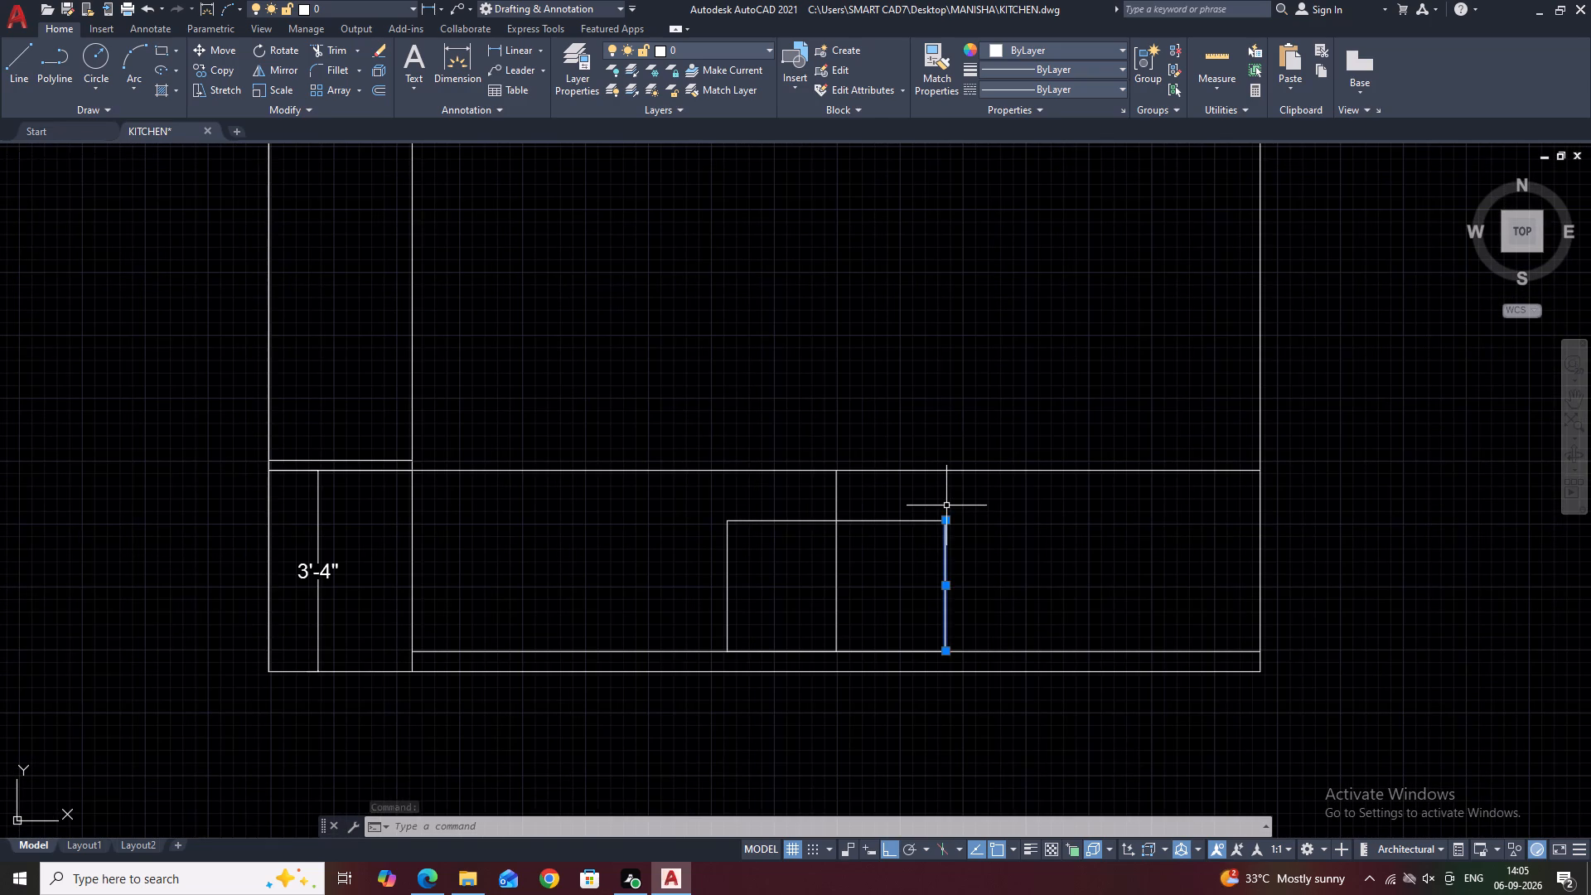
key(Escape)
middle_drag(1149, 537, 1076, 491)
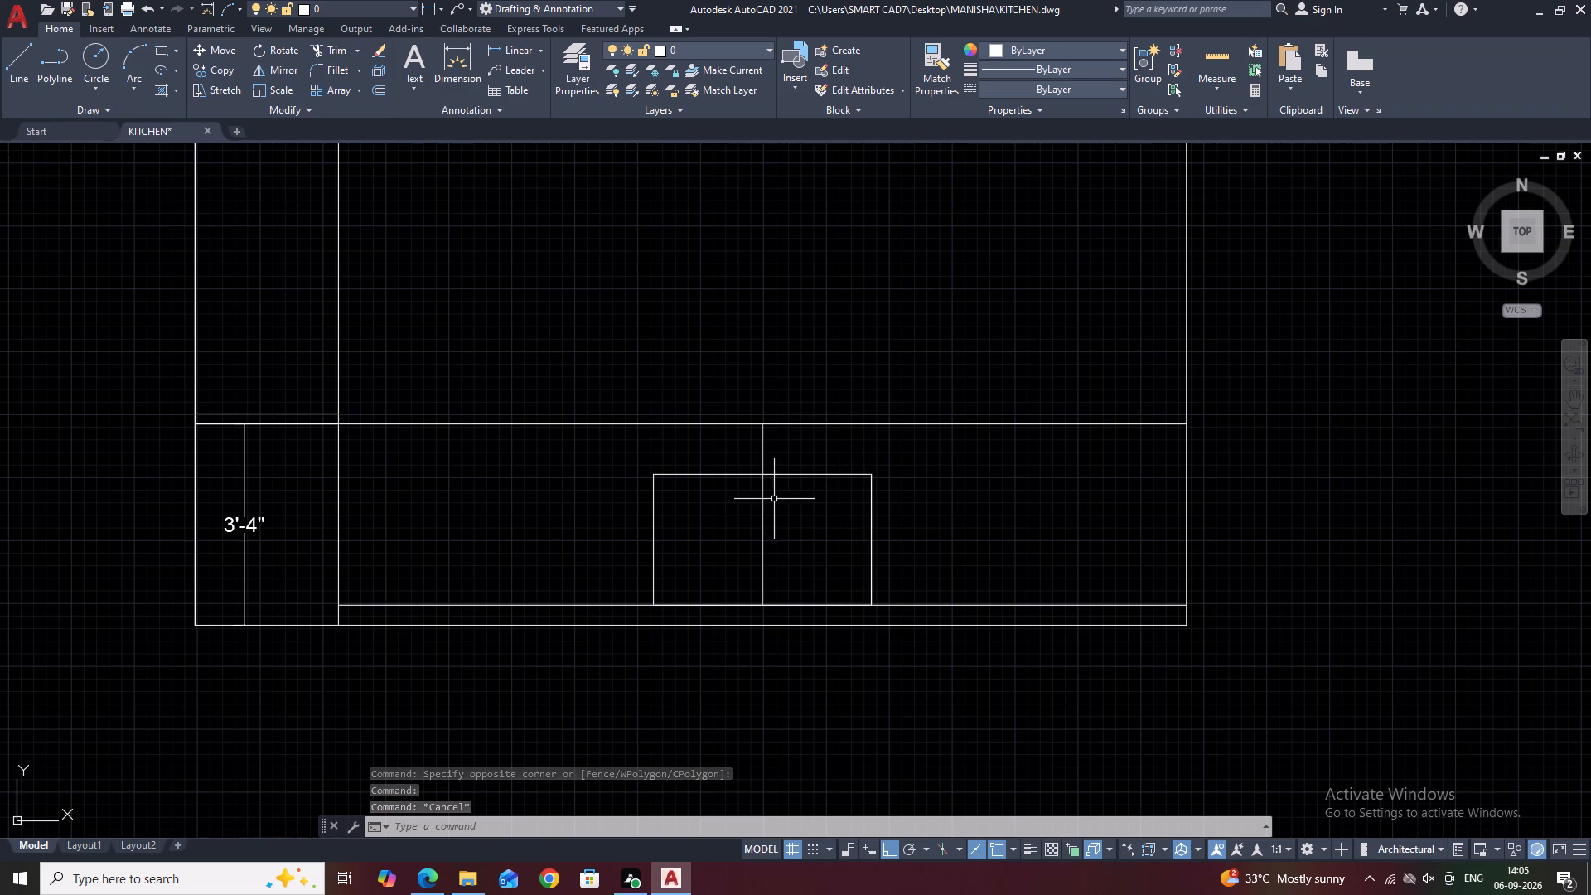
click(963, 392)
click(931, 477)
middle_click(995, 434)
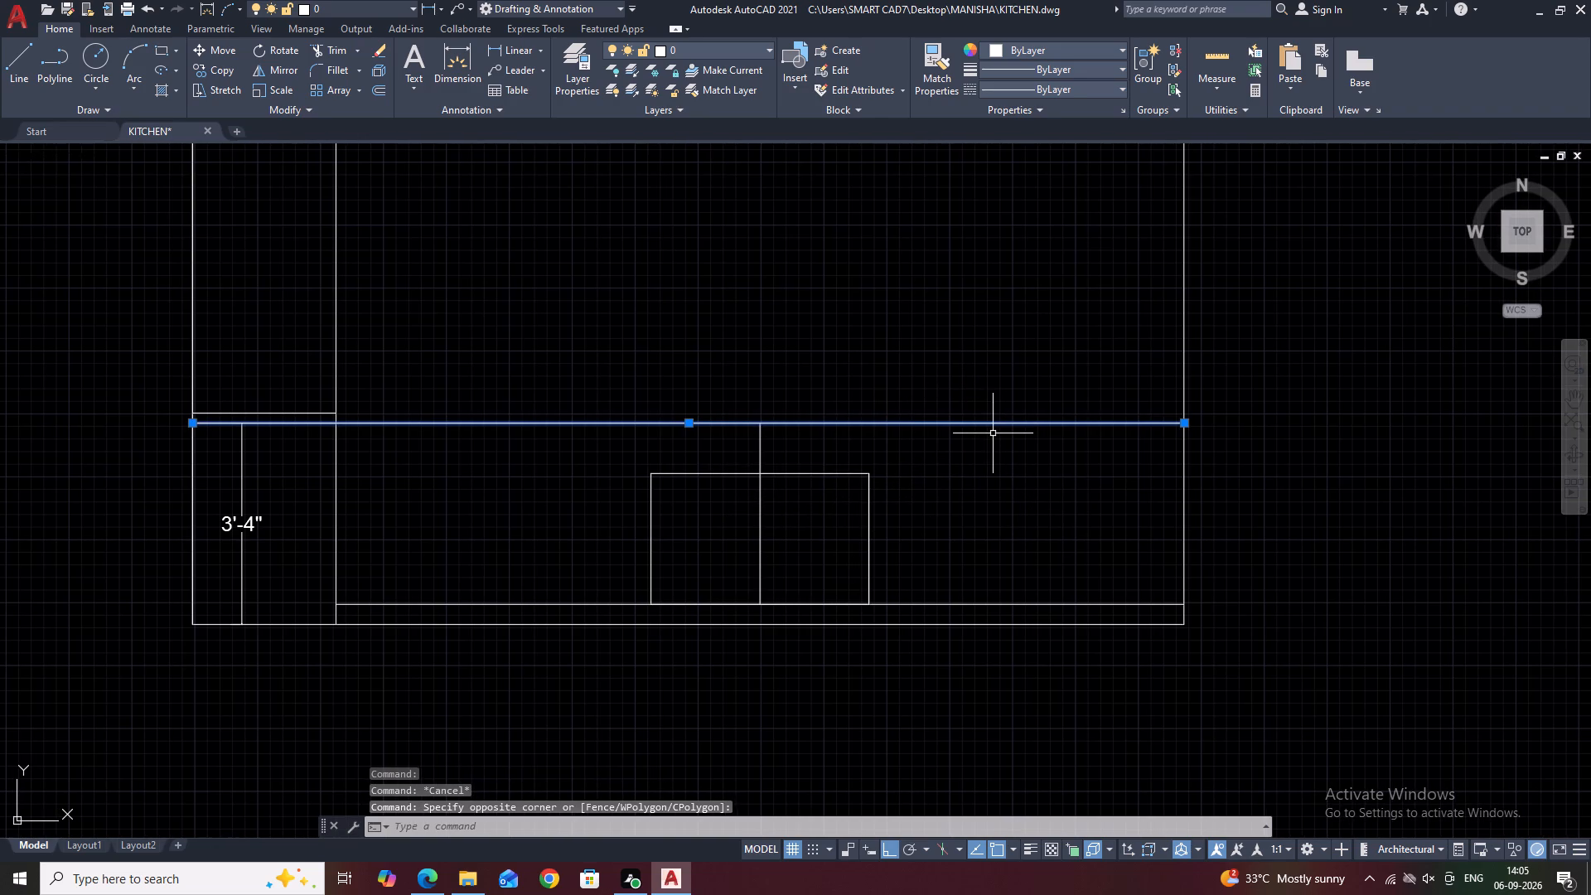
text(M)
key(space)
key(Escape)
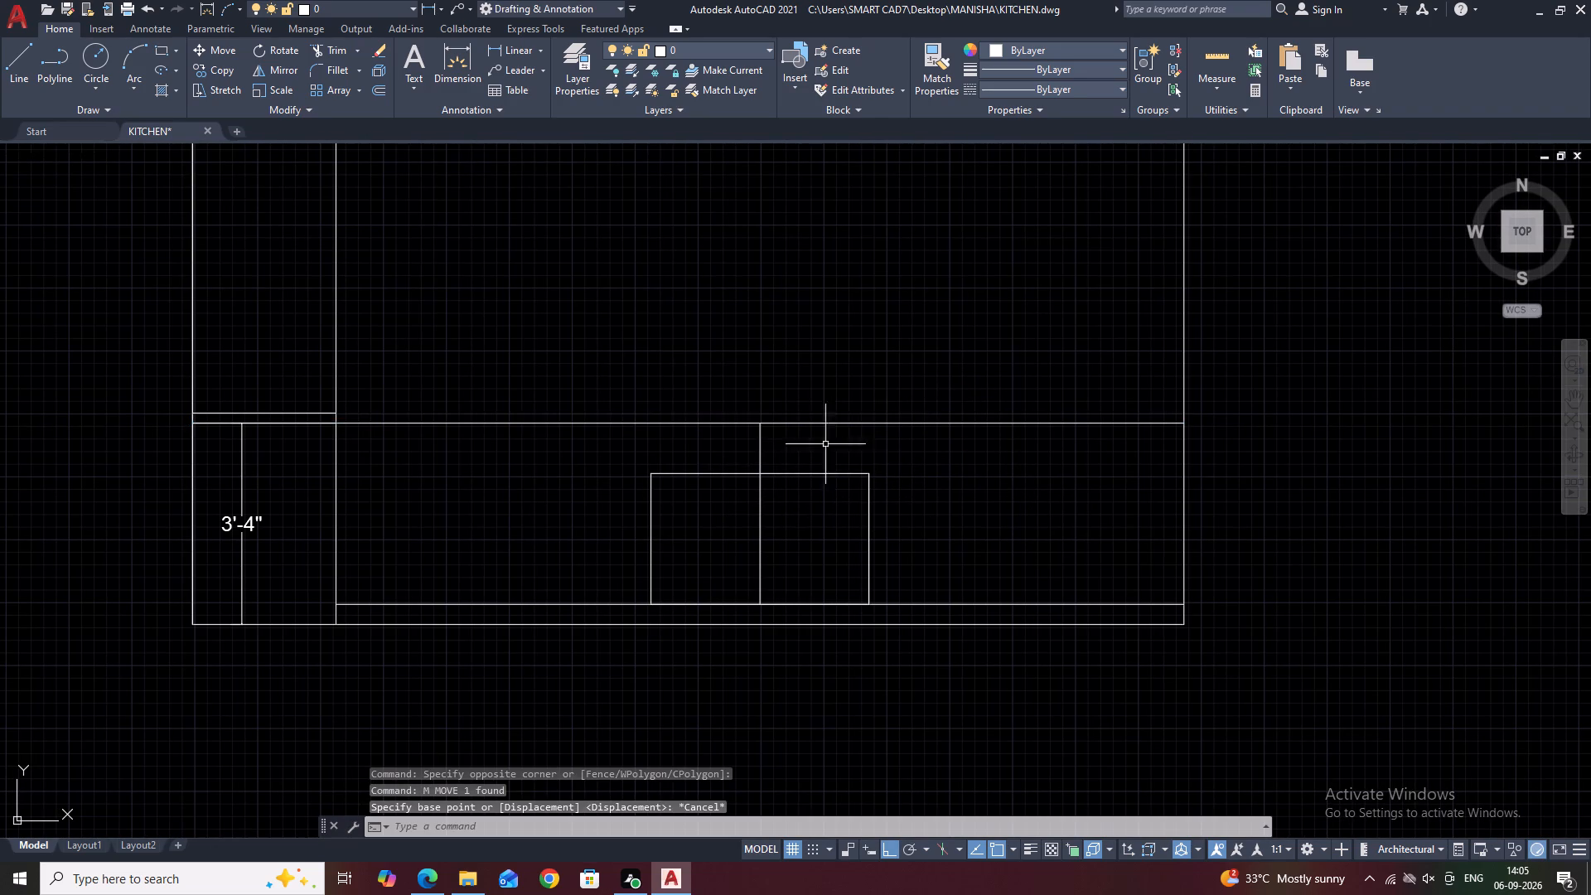
Draw a horizontal line from the rectangle's top-right corner to the second elevation's right edge.
text(L)
key(space)
click(870, 475)
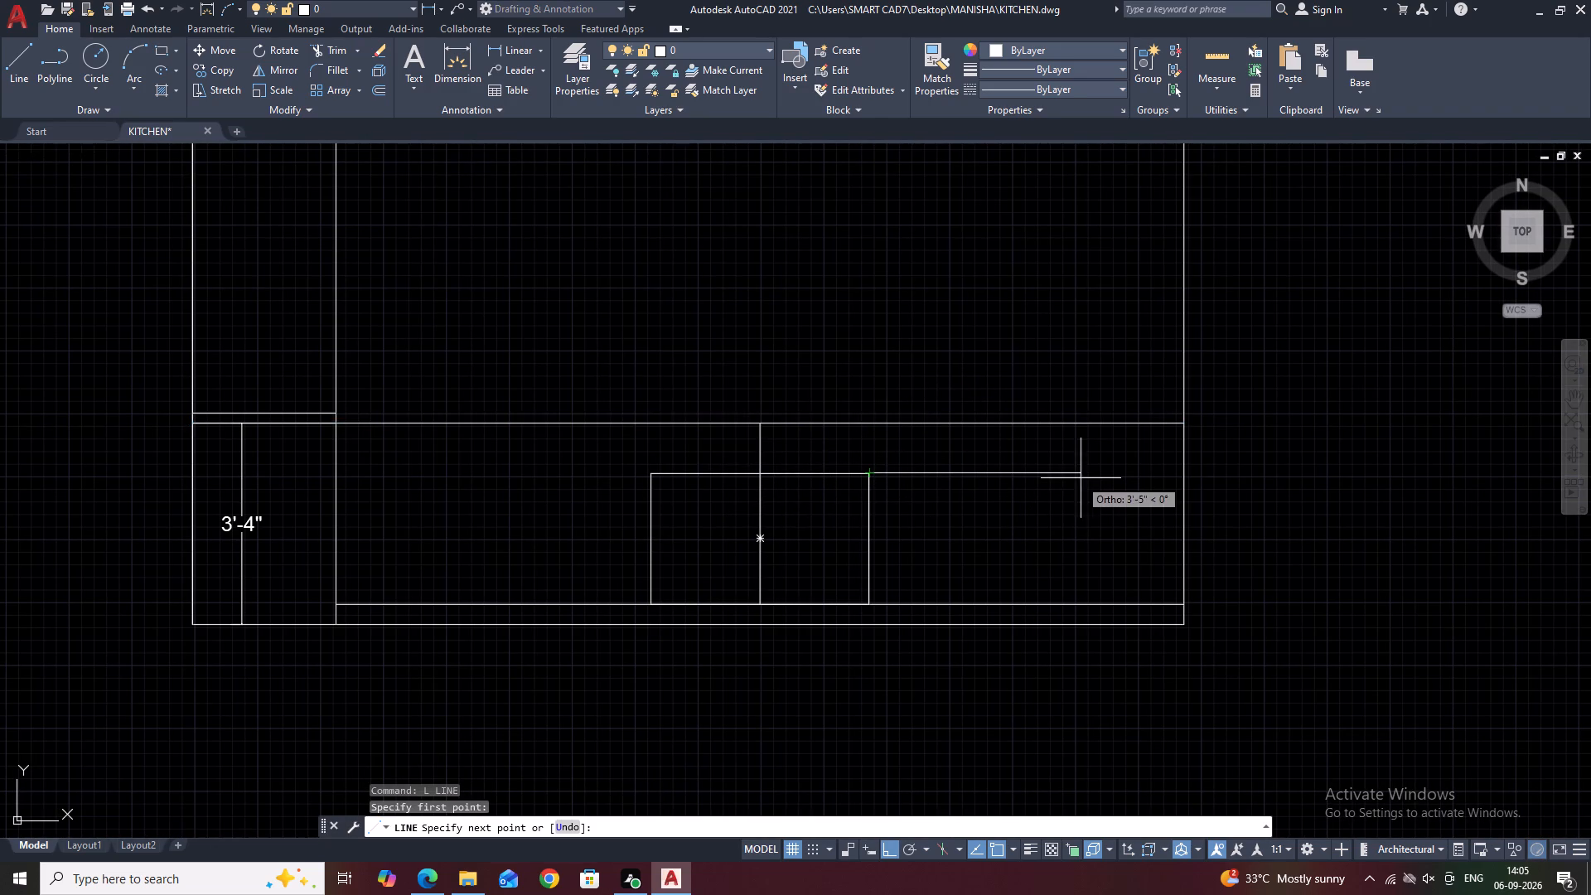
click(1191, 473)
key(Escape)
click(1051, 472)
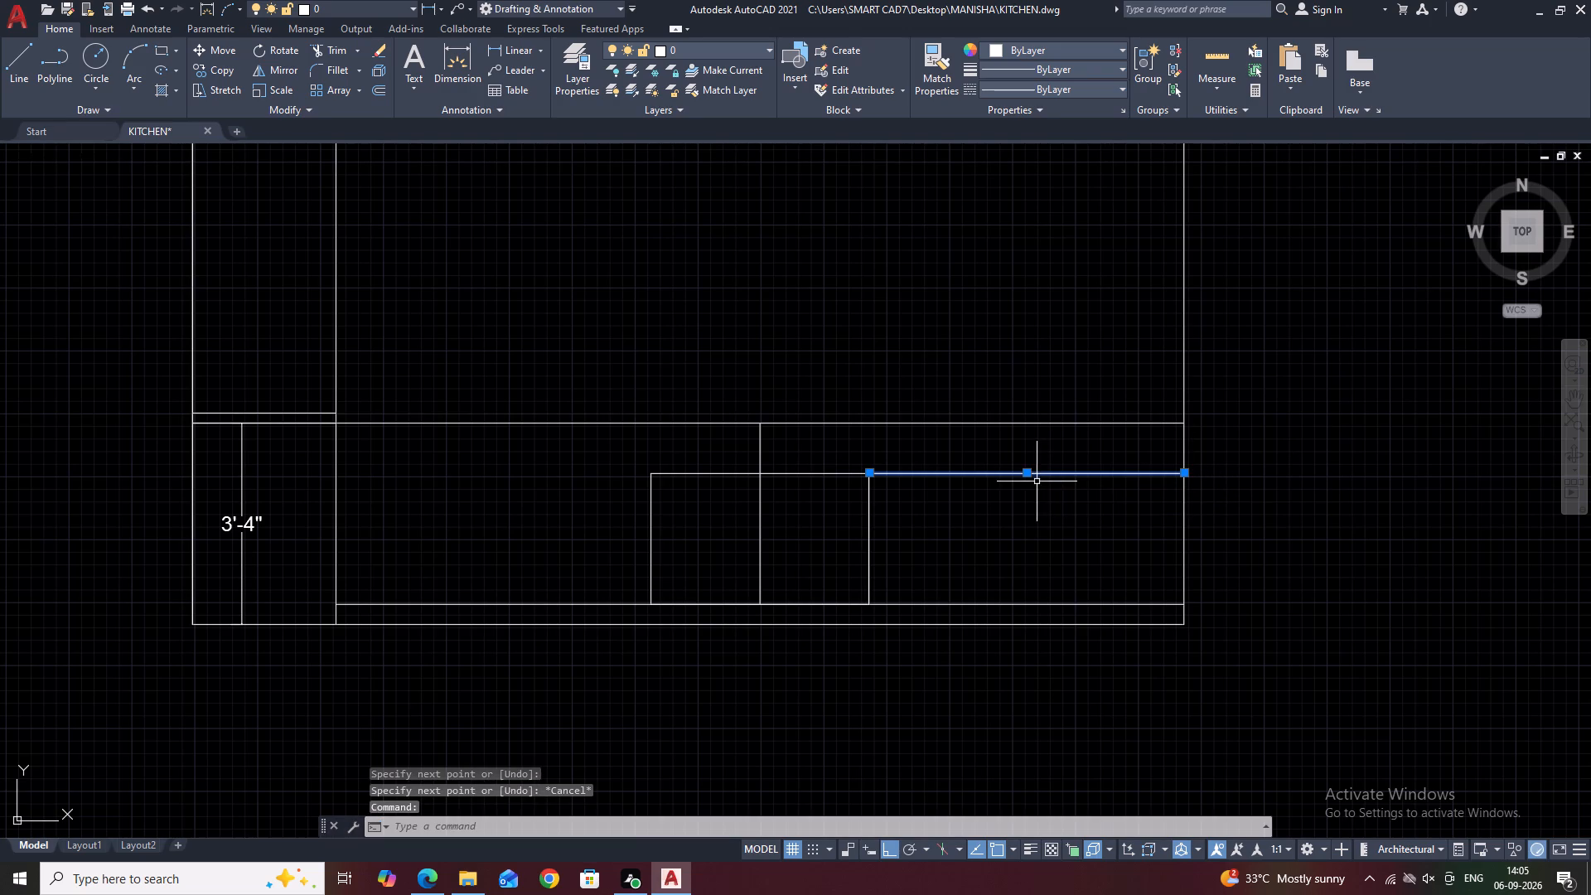
key(Escape)
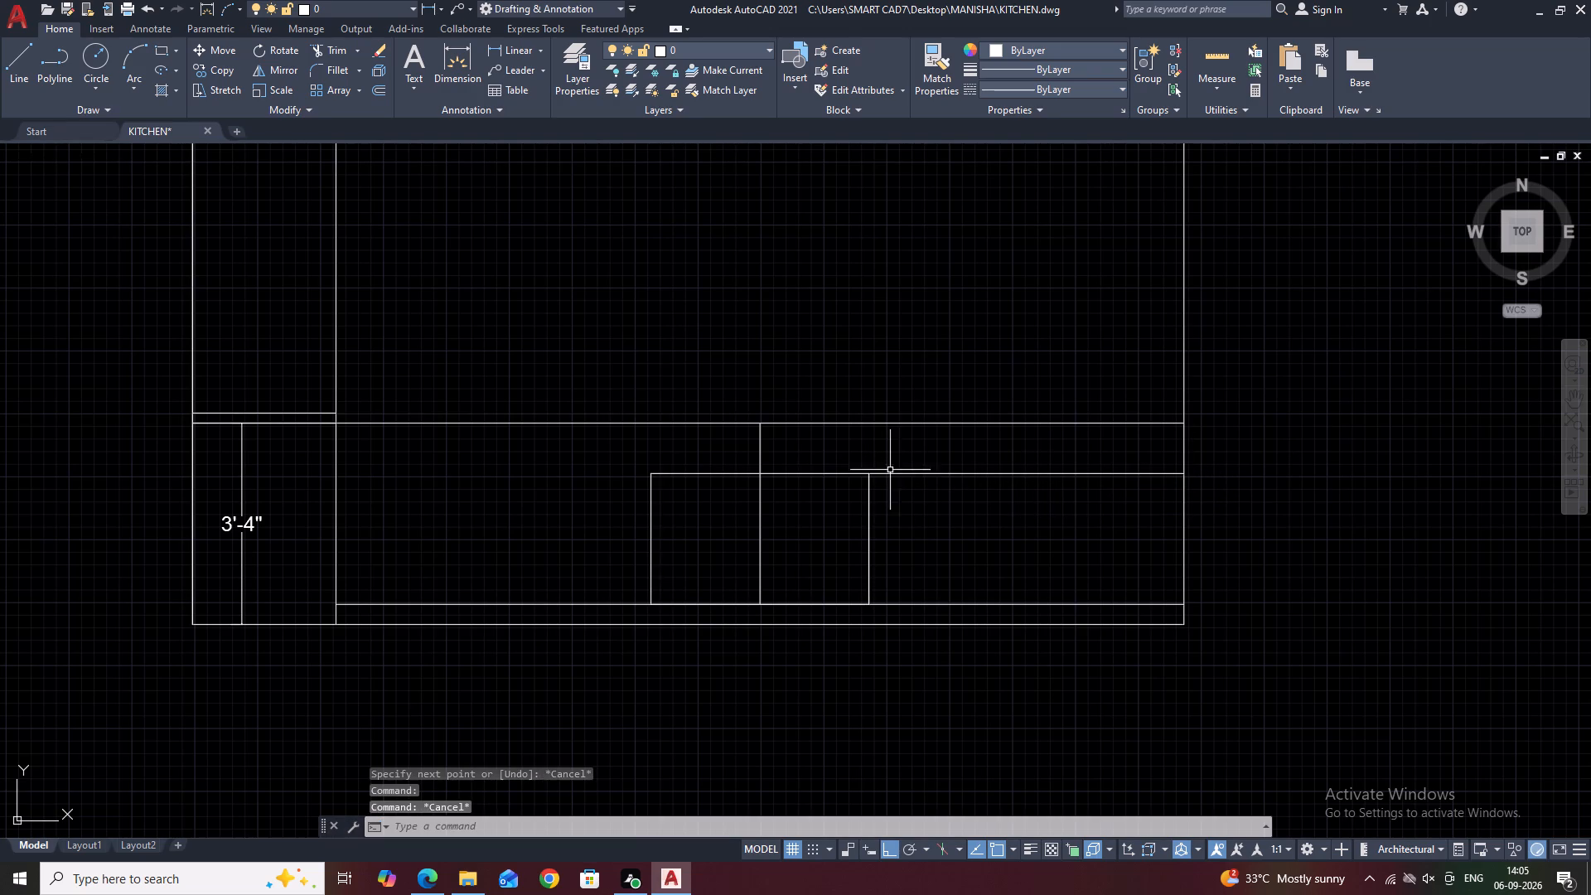
Extend the new horizontal line leftward across the rectangle's top to the left cabinet's vertical line.
text(EX)
key(space)
click(960, 472)
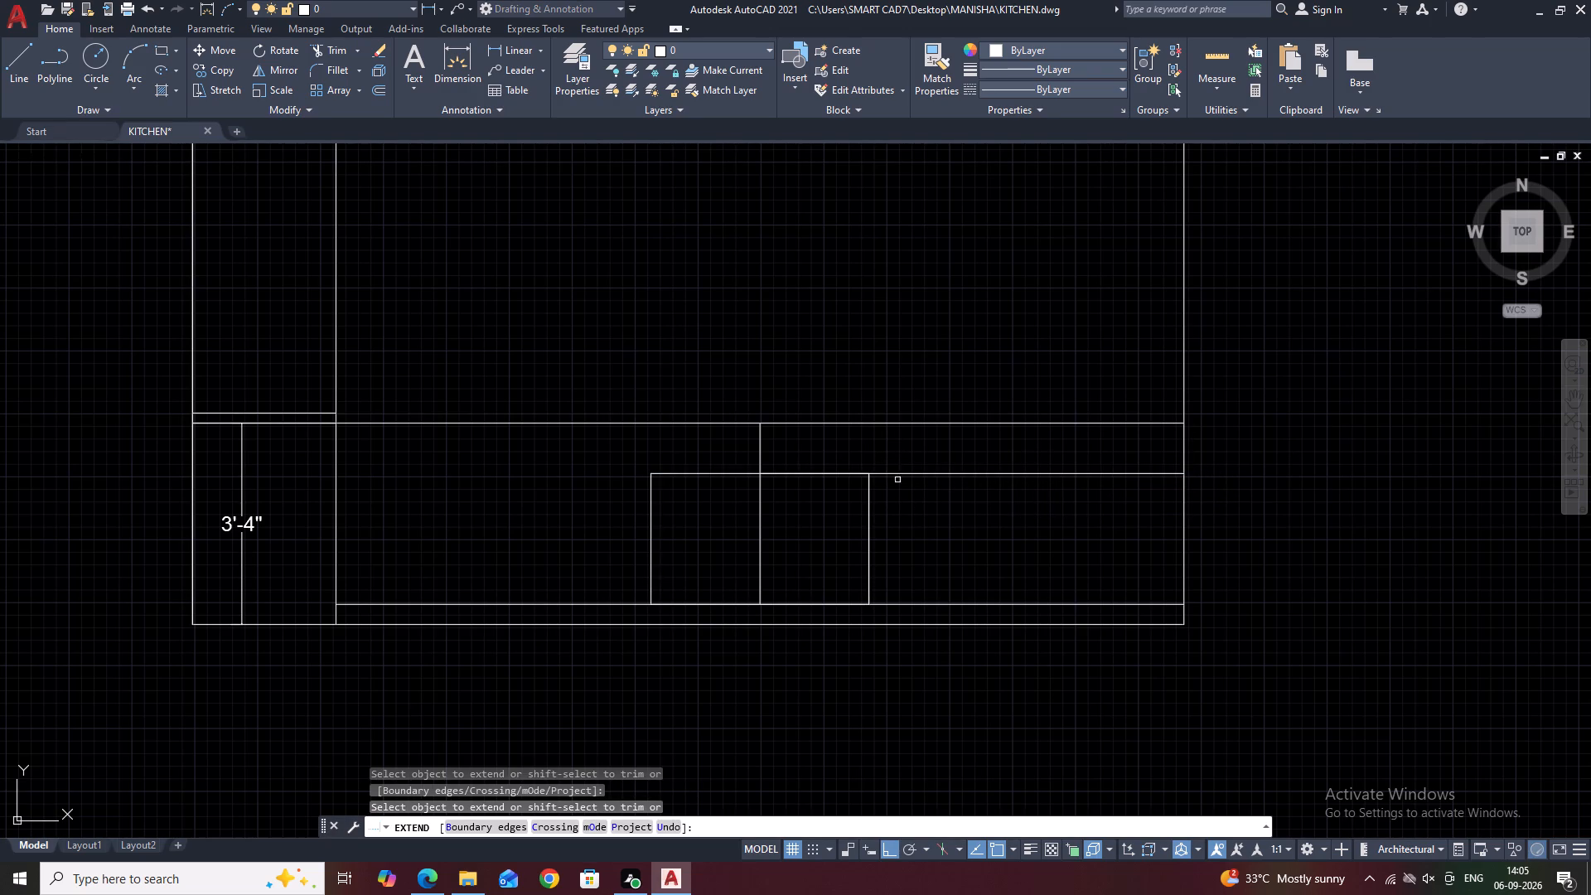
click(902, 472)
click(904, 481)
click(897, 472)
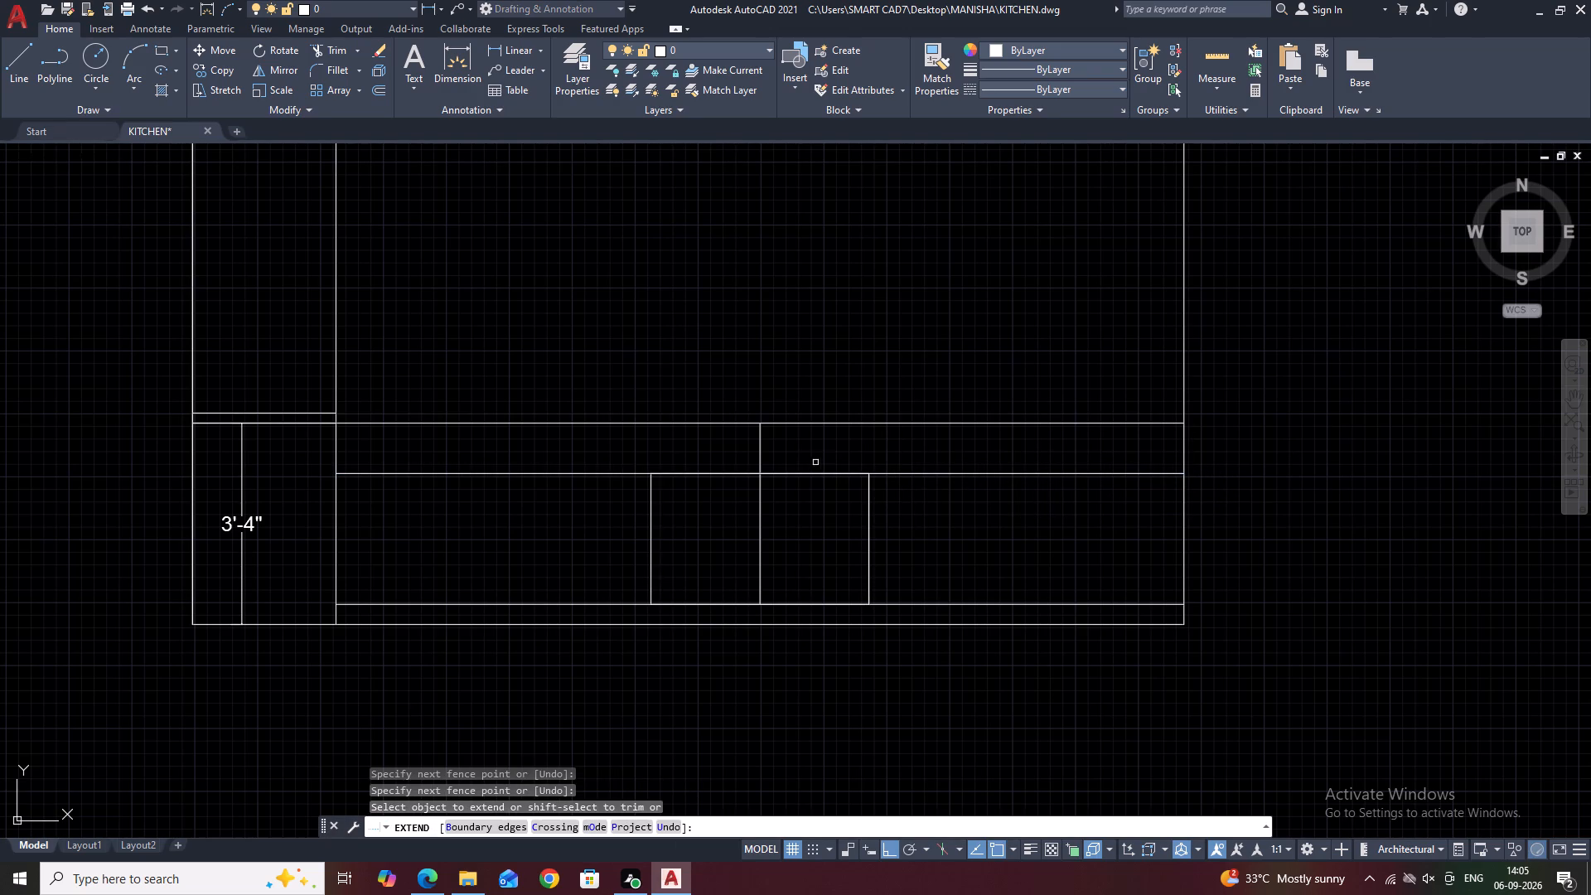
key(Escape)
Offset the extended horizontal line 2" upward.
click(948, 484)
click(935, 462)
text(O)
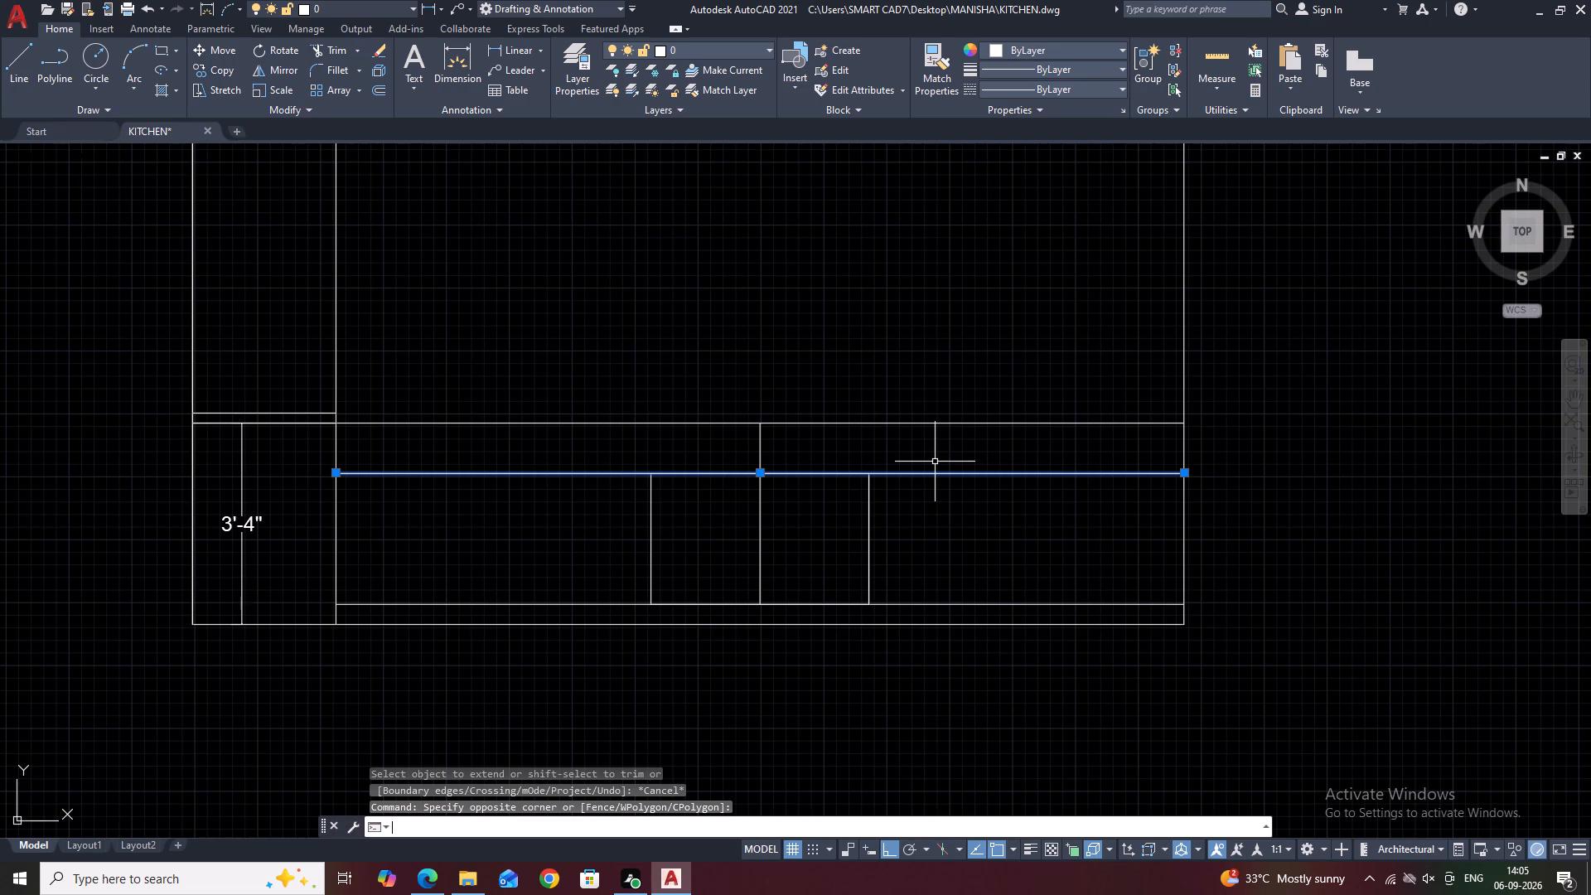
key(space)
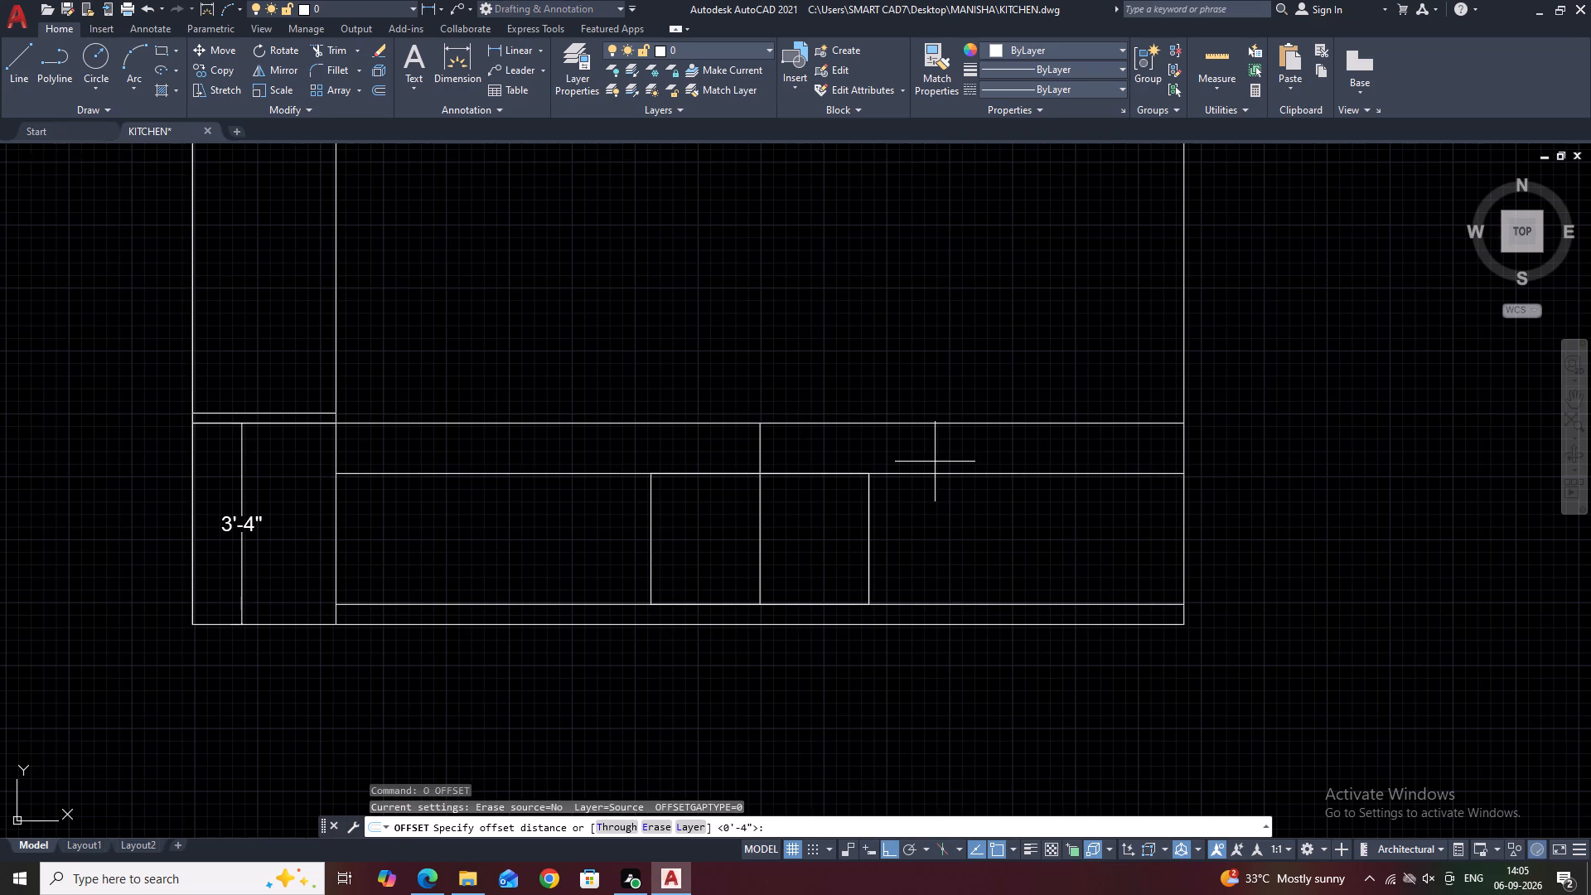
text(2)
key(space)
click(936, 452)
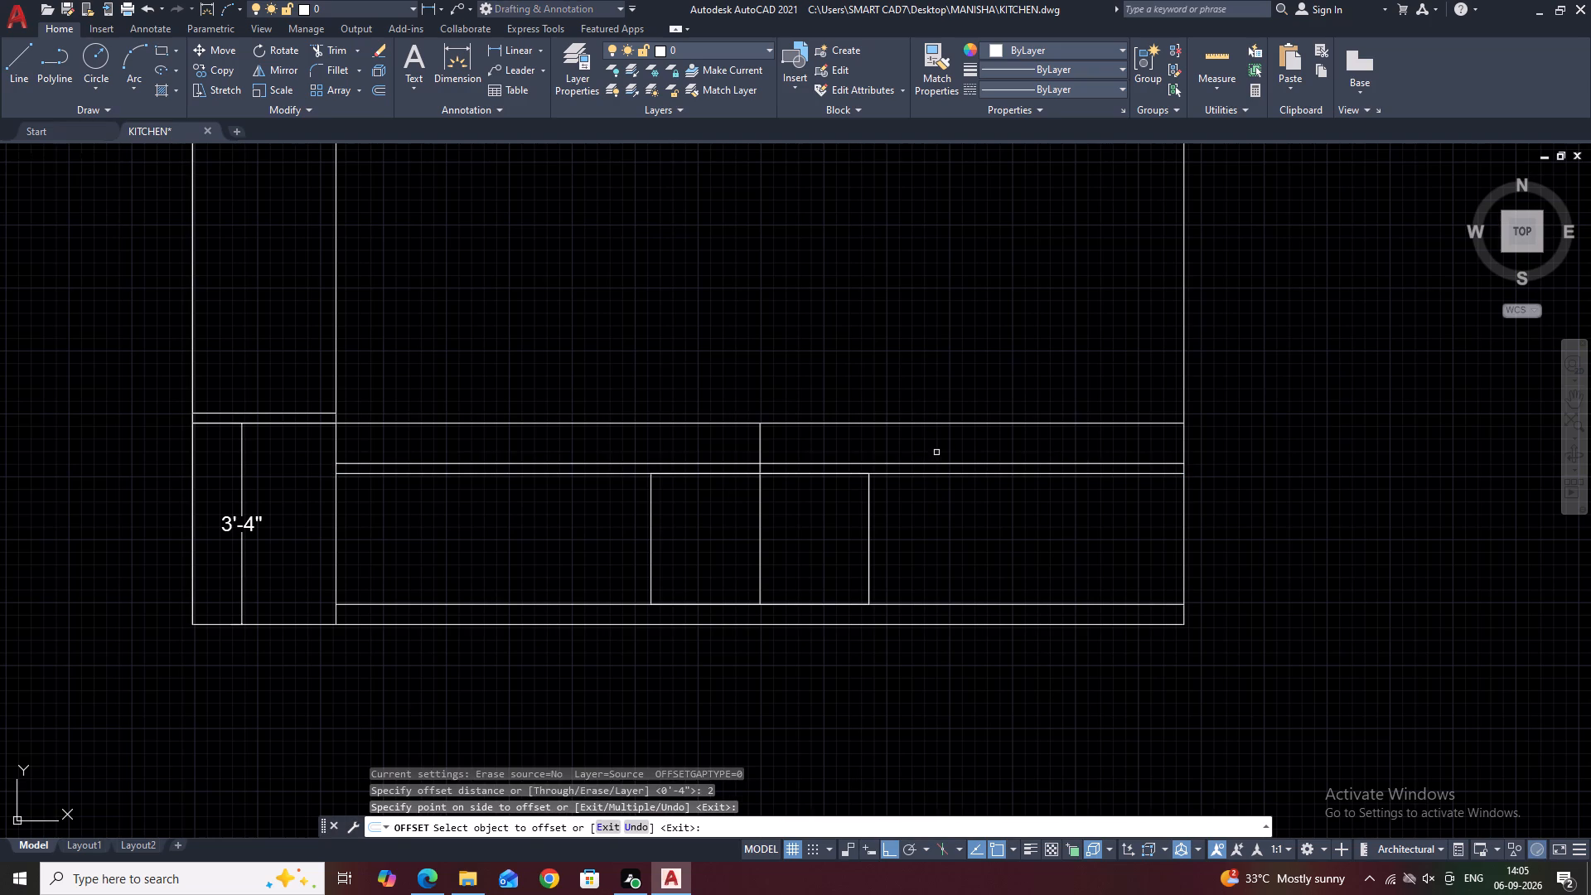
key(Escape)
Trim away the old upper countertop line beyond the left cabinet and the divider's stub above the rectangle.
middle_drag(778, 461, 877, 455)
middle_drag(1044, 441, 990, 409)
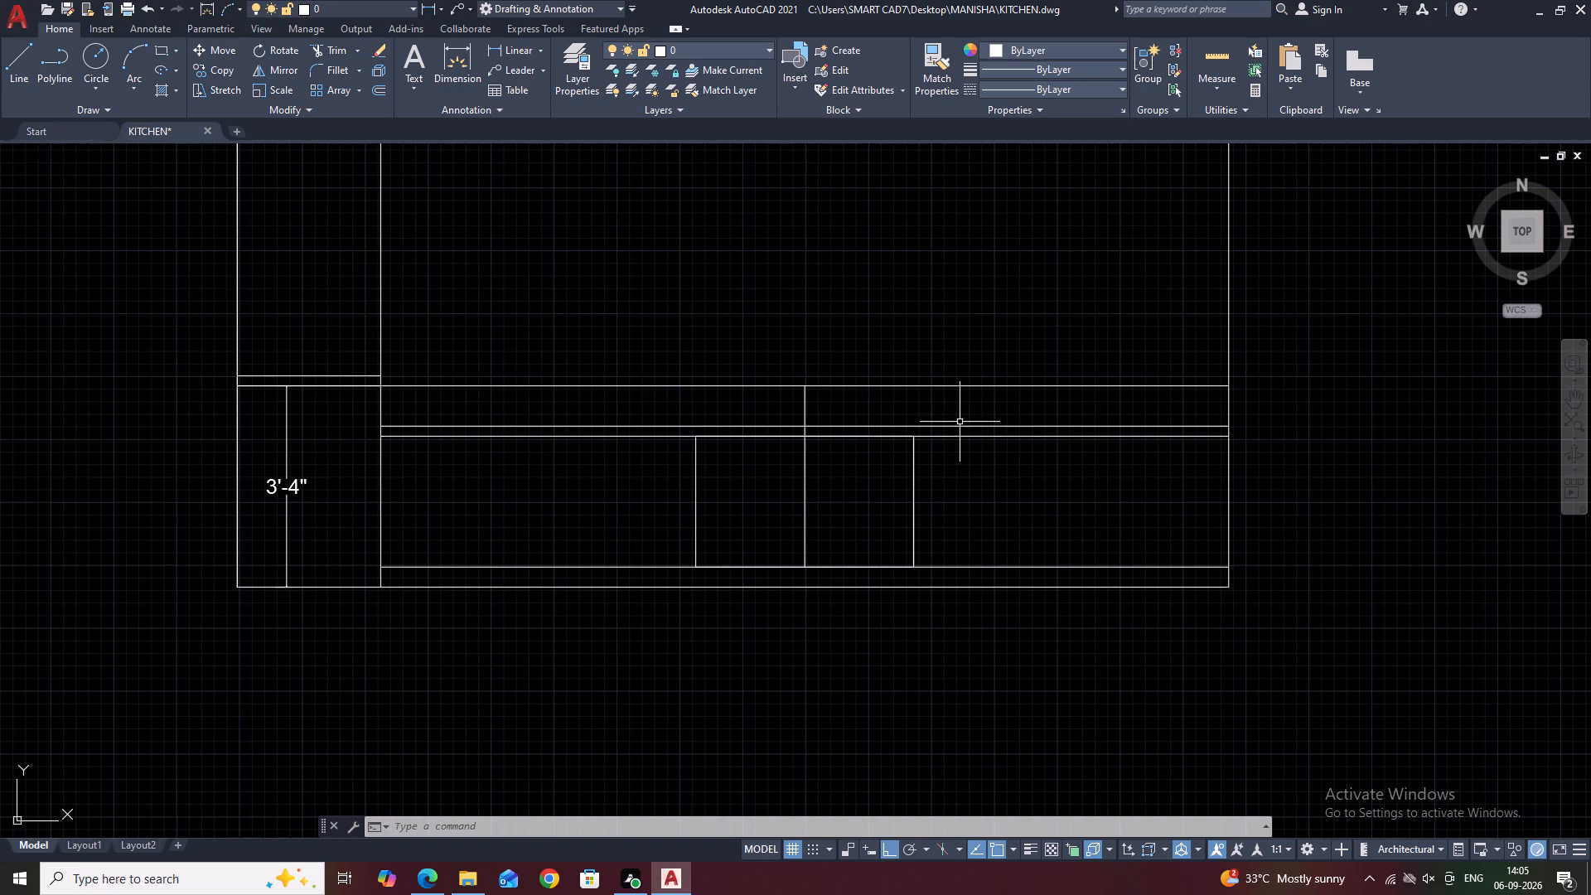
scroll(935, 441, down, 1)
middle_drag(1042, 411, 1006, 449)
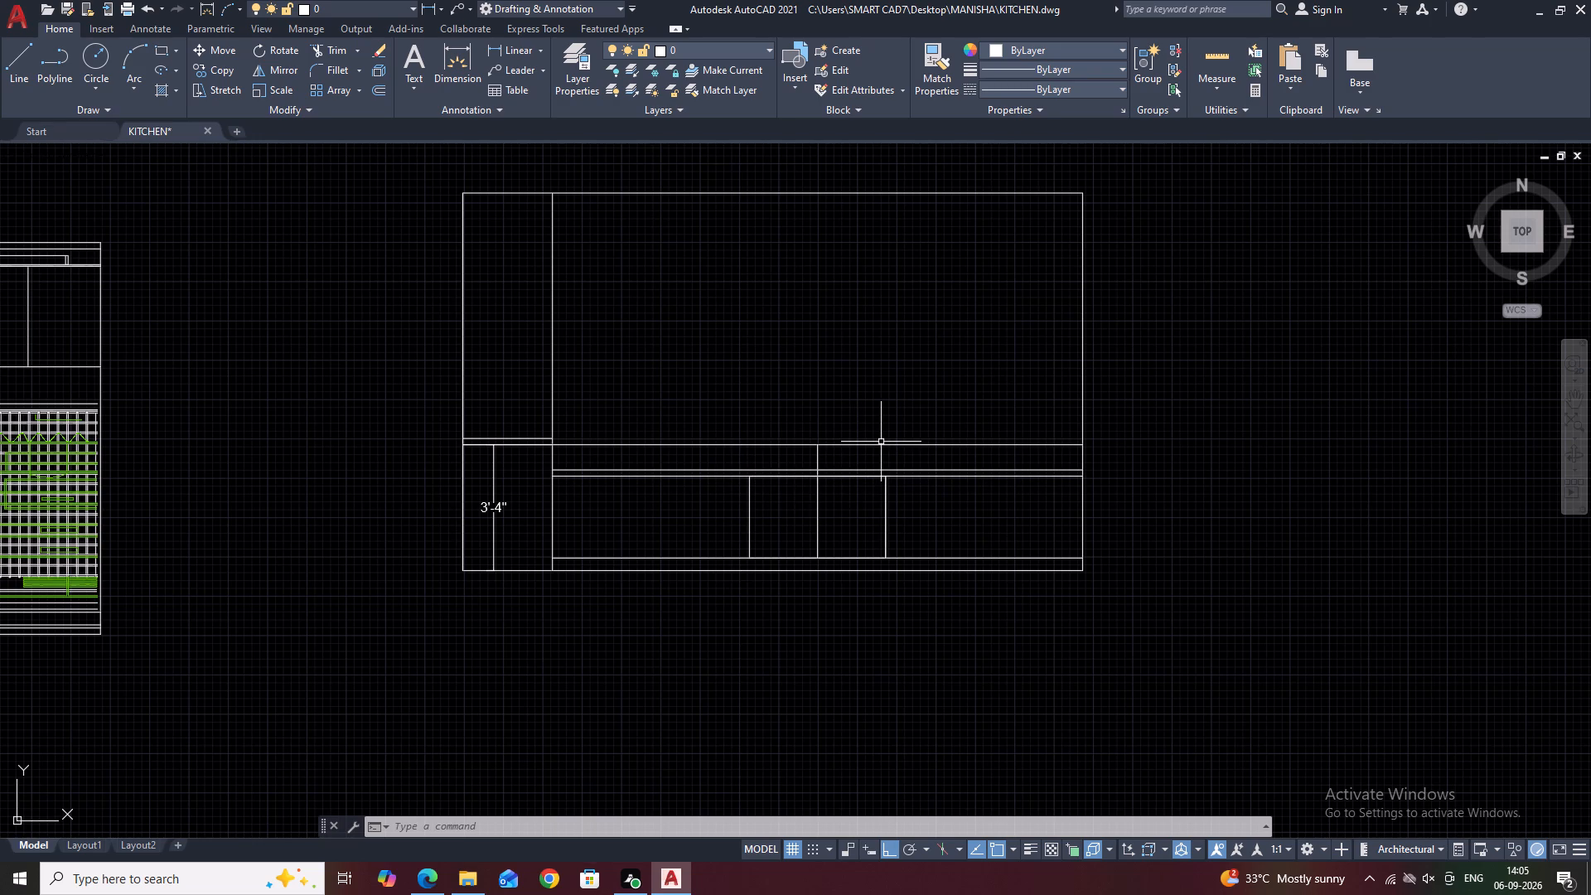
key(t)
key(r)
key(space)
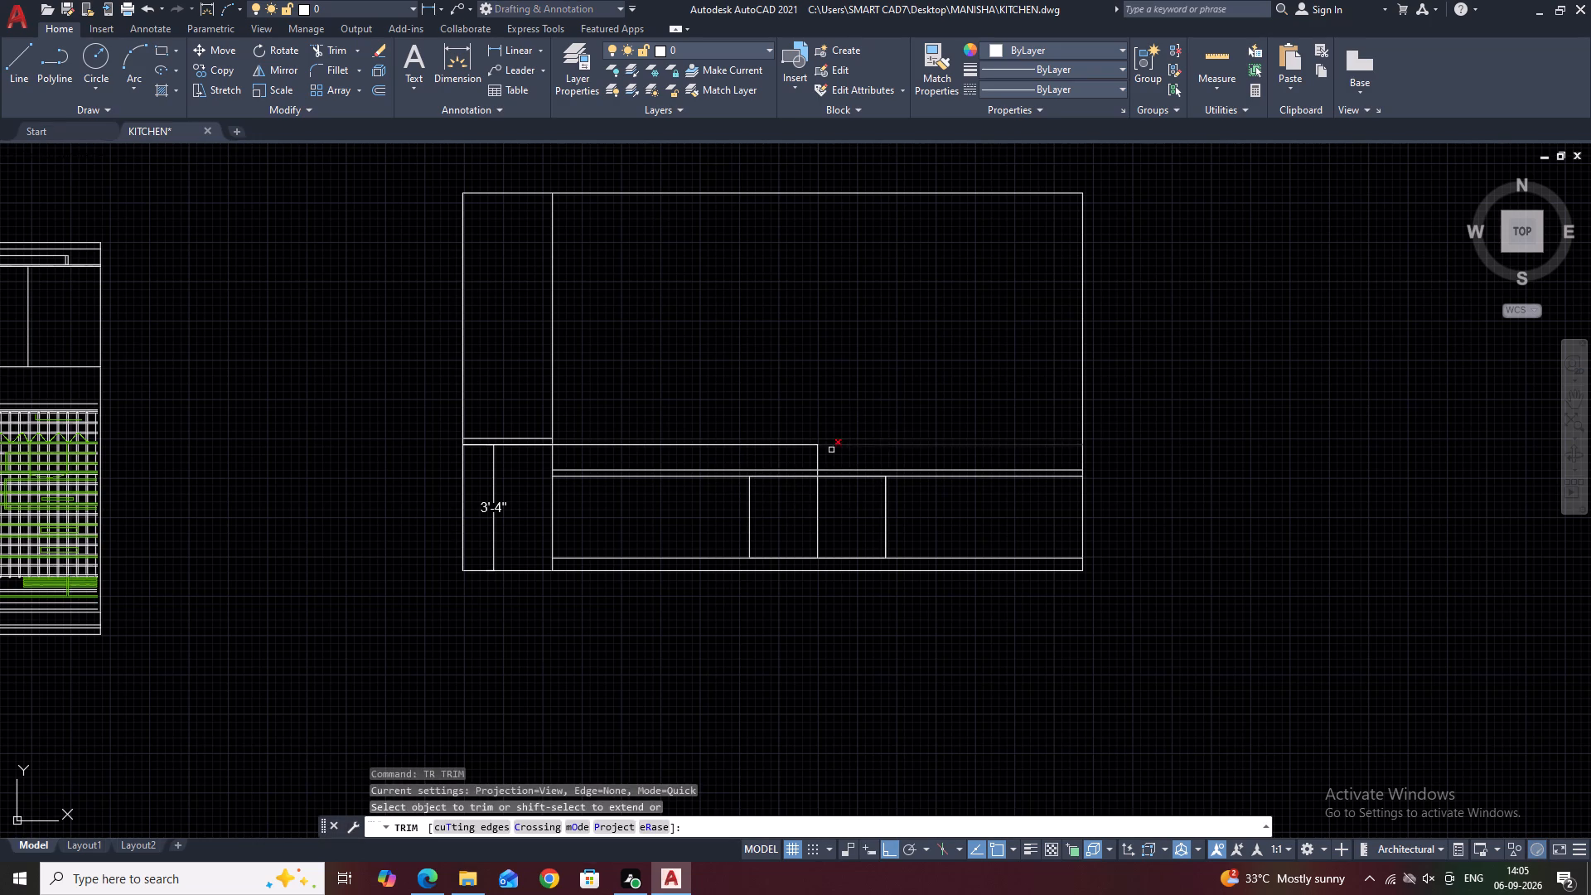
click(831, 450)
click(829, 423)
click(827, 461)
click(781, 432)
scroll(814, 471, up, 2)
click(820, 475)
key(Escape)
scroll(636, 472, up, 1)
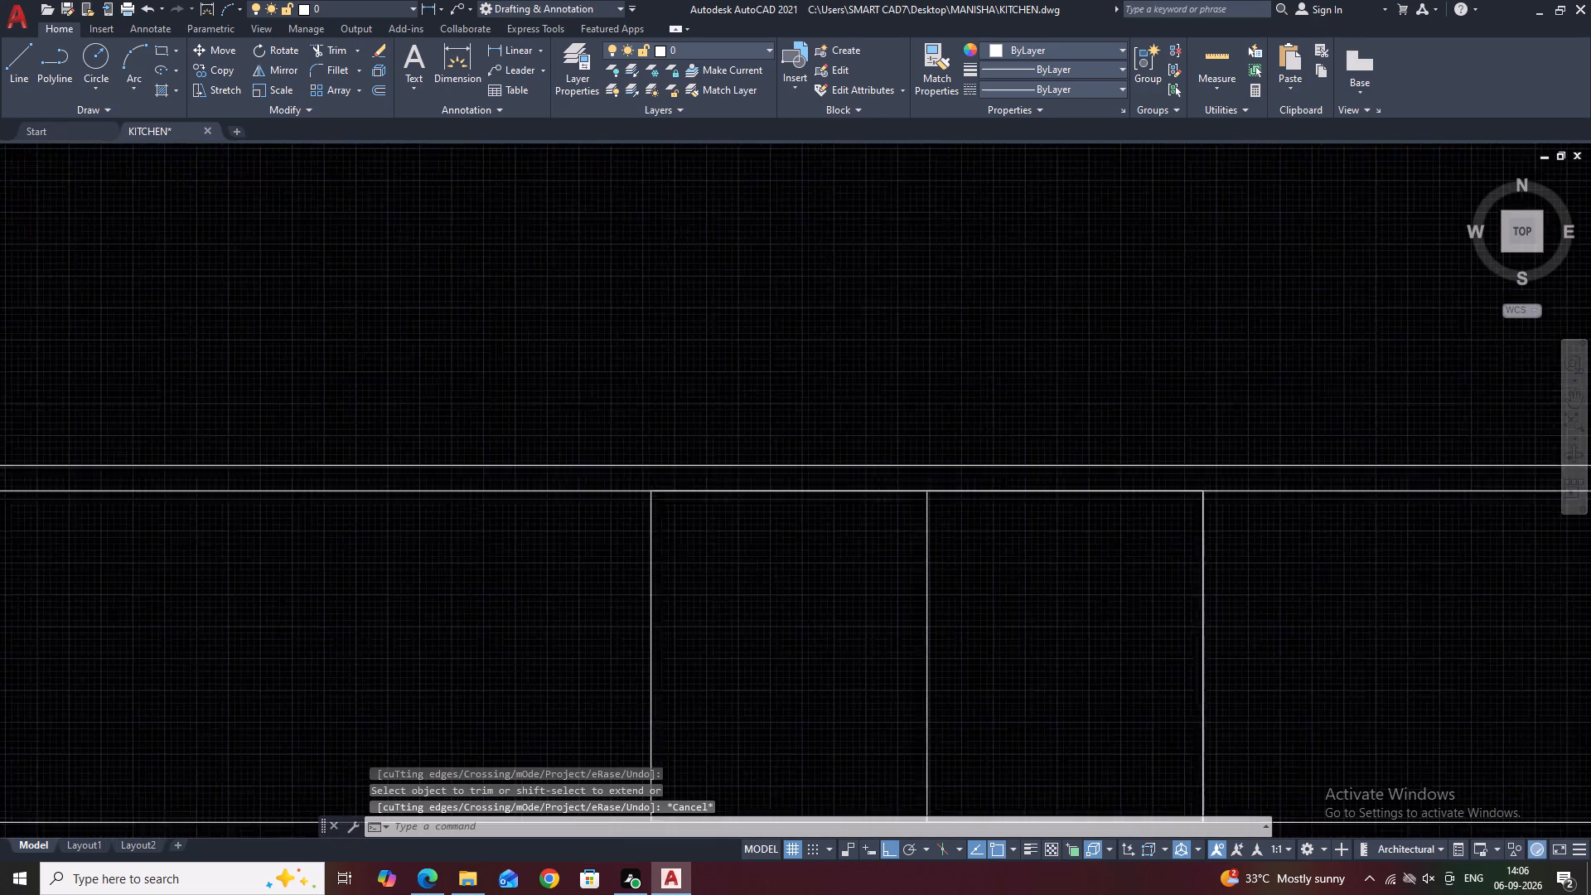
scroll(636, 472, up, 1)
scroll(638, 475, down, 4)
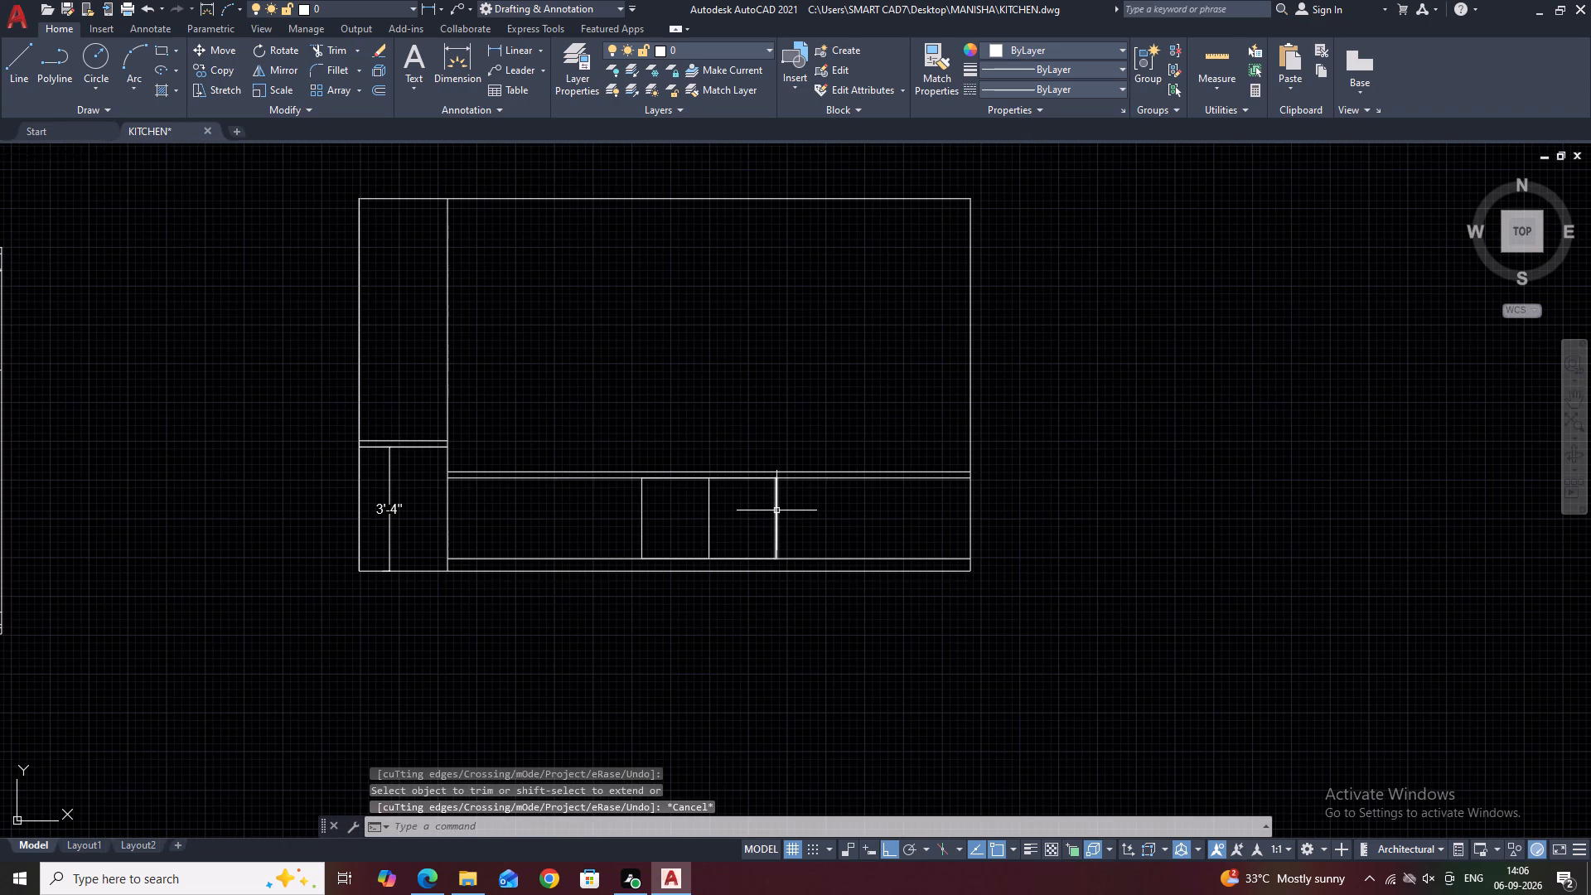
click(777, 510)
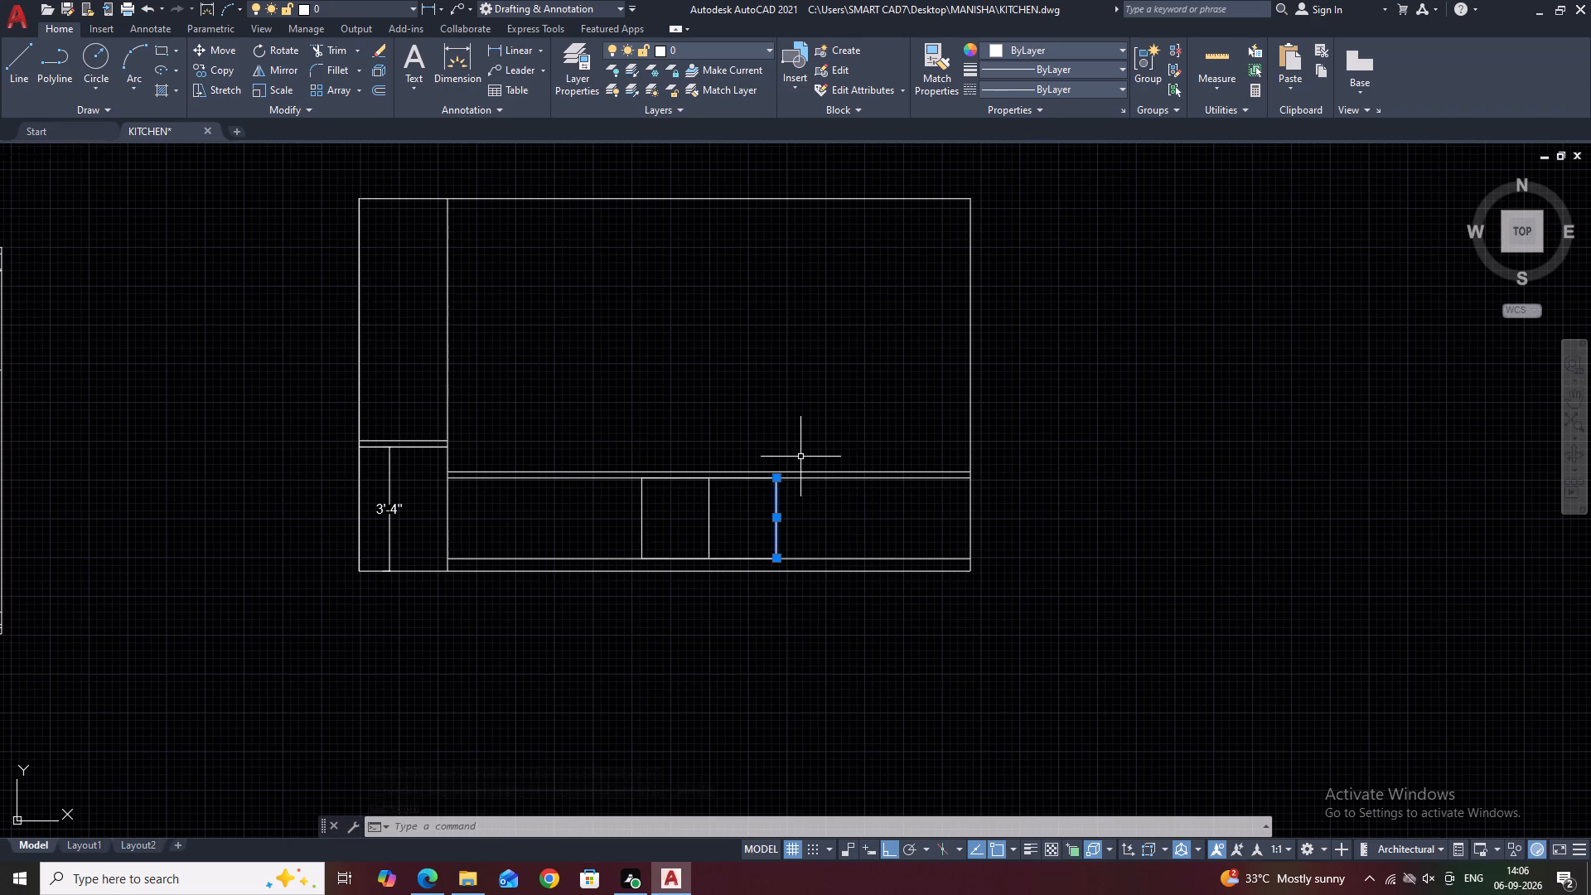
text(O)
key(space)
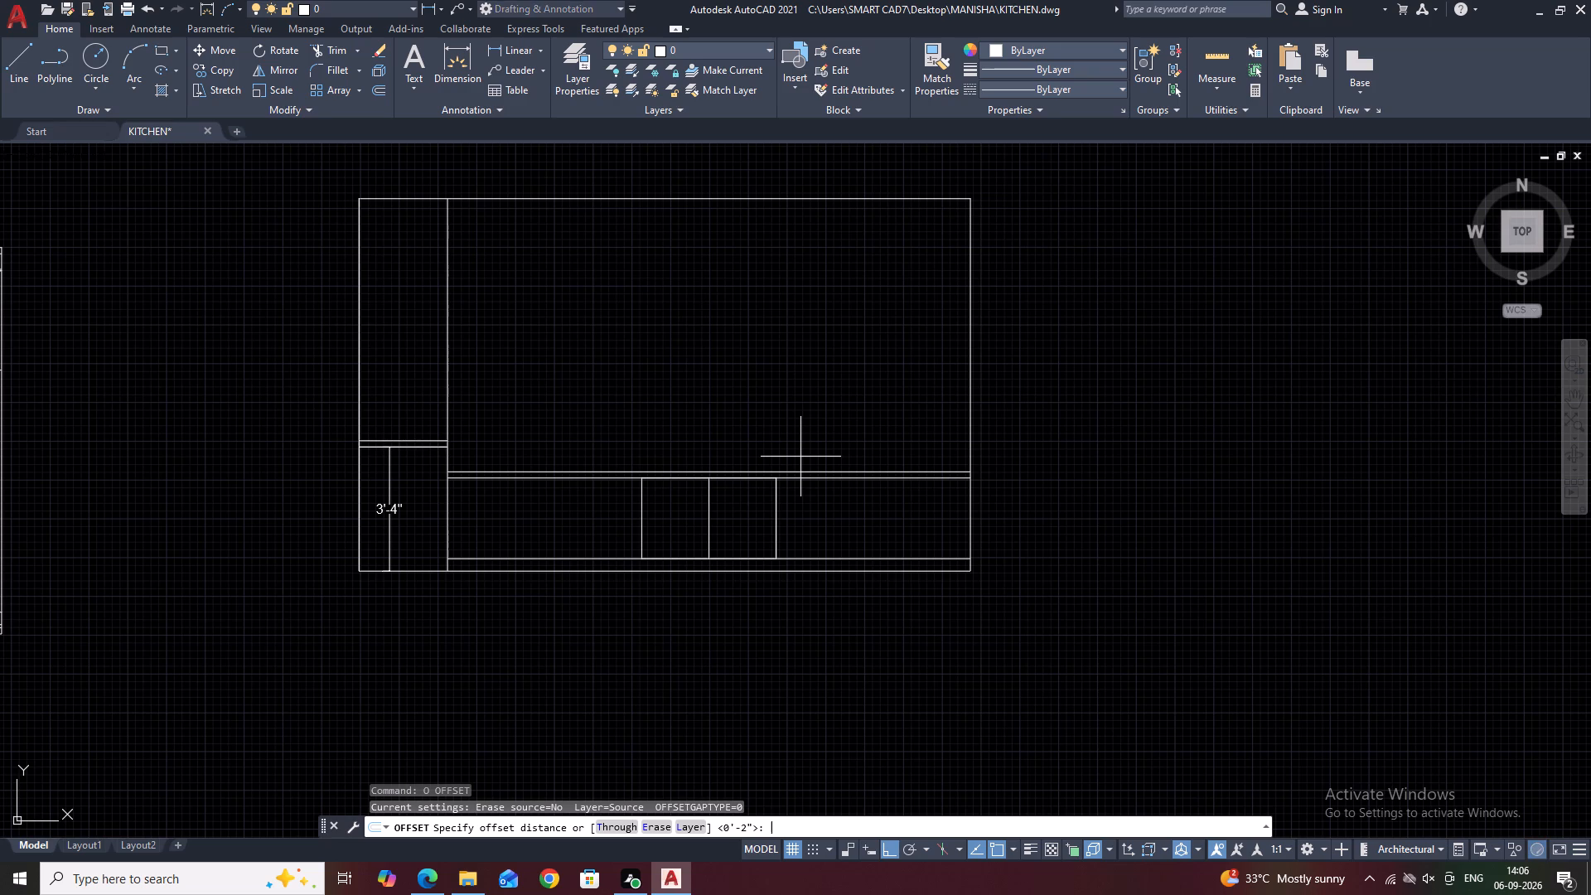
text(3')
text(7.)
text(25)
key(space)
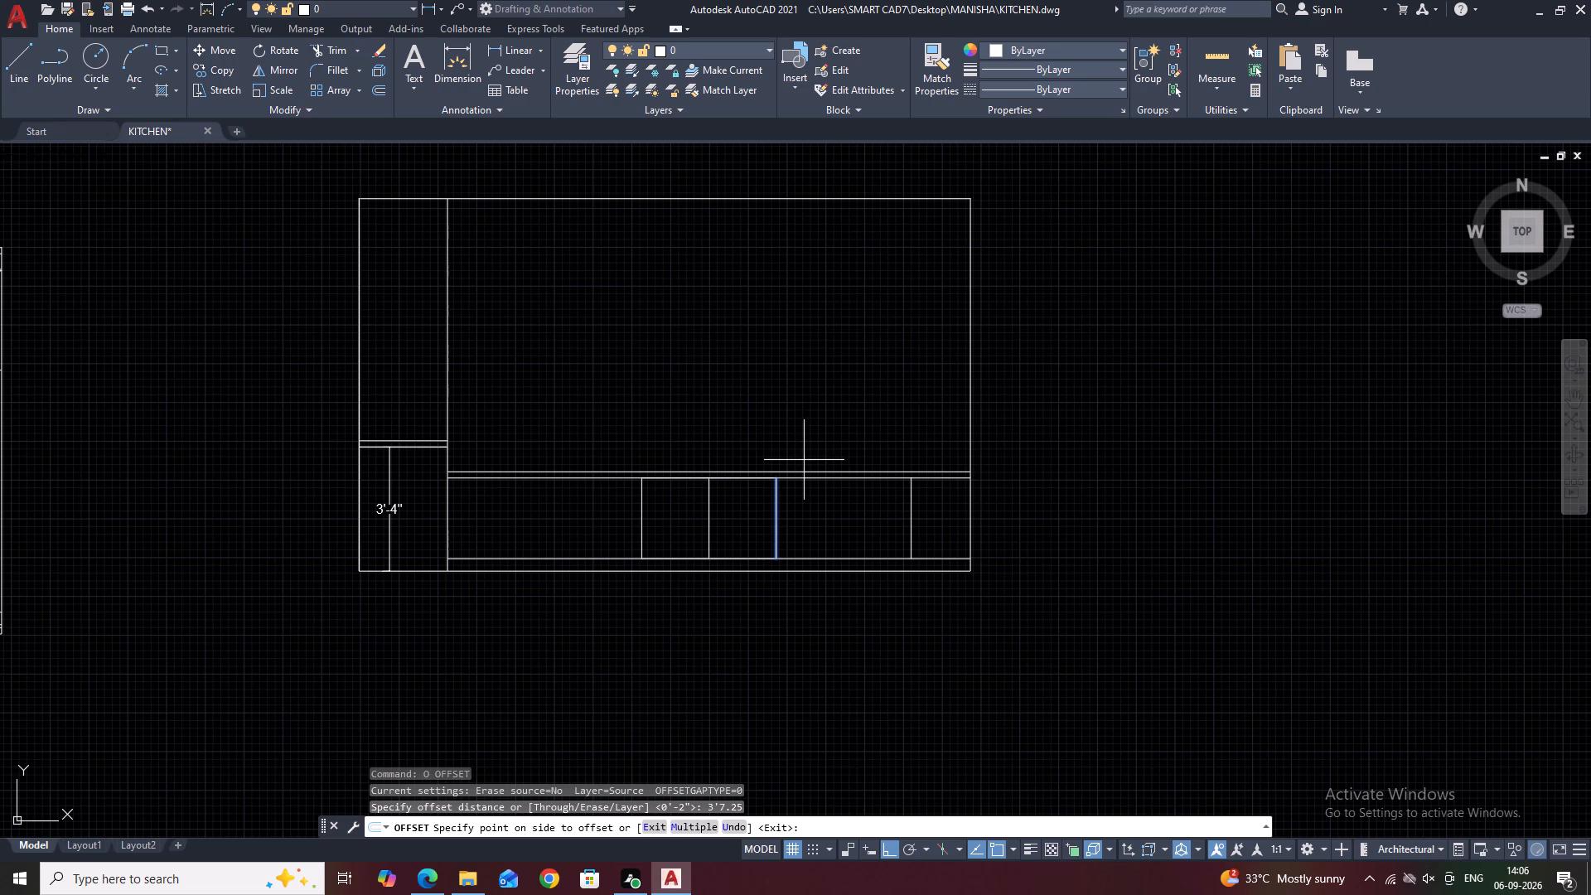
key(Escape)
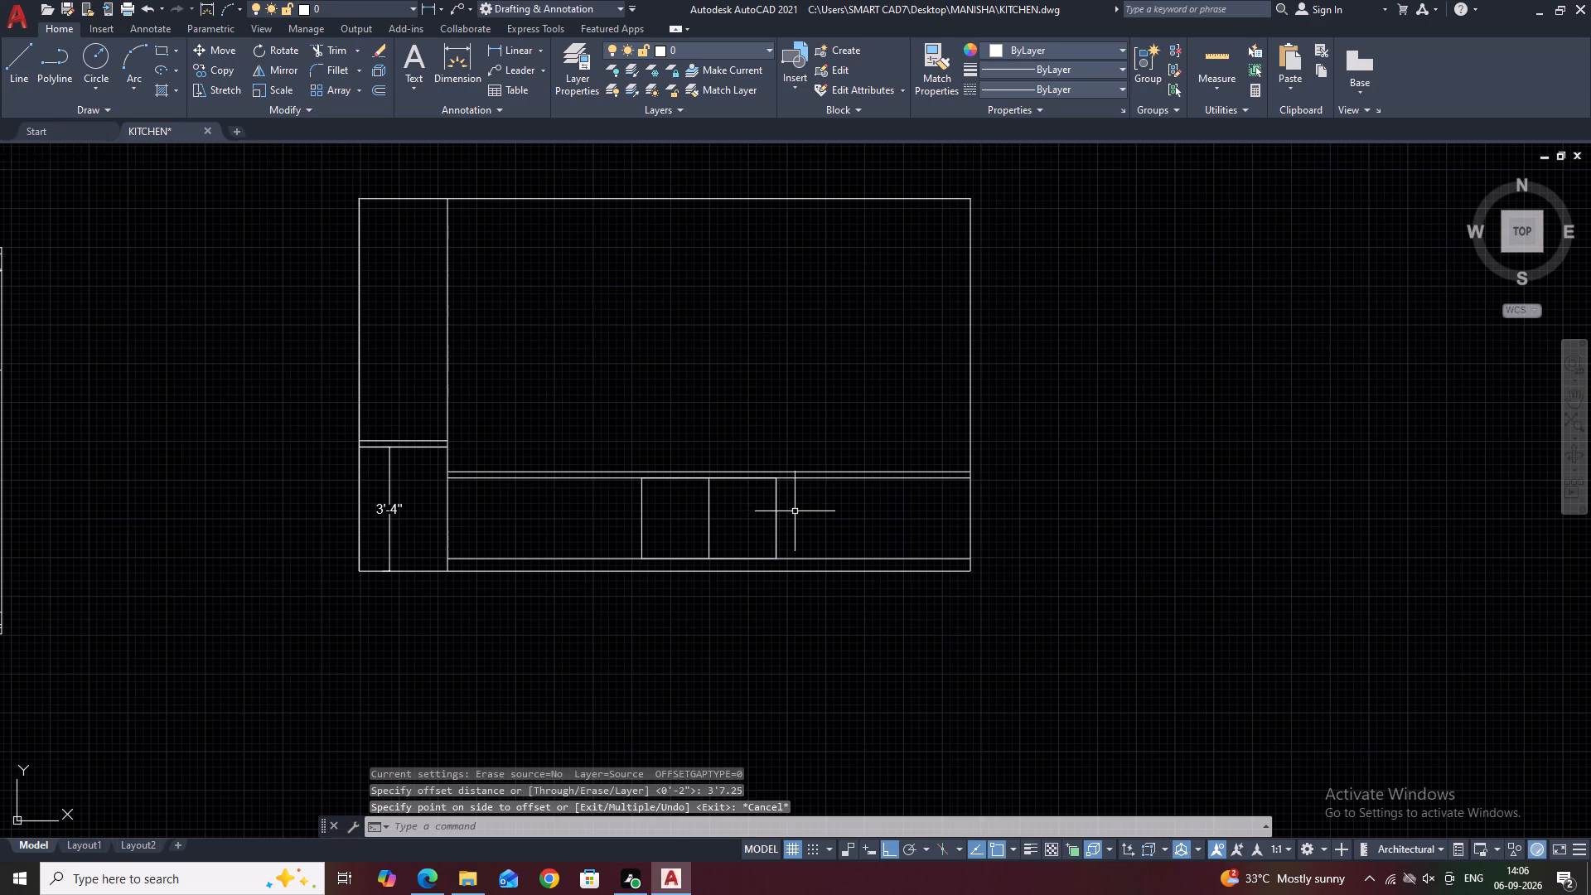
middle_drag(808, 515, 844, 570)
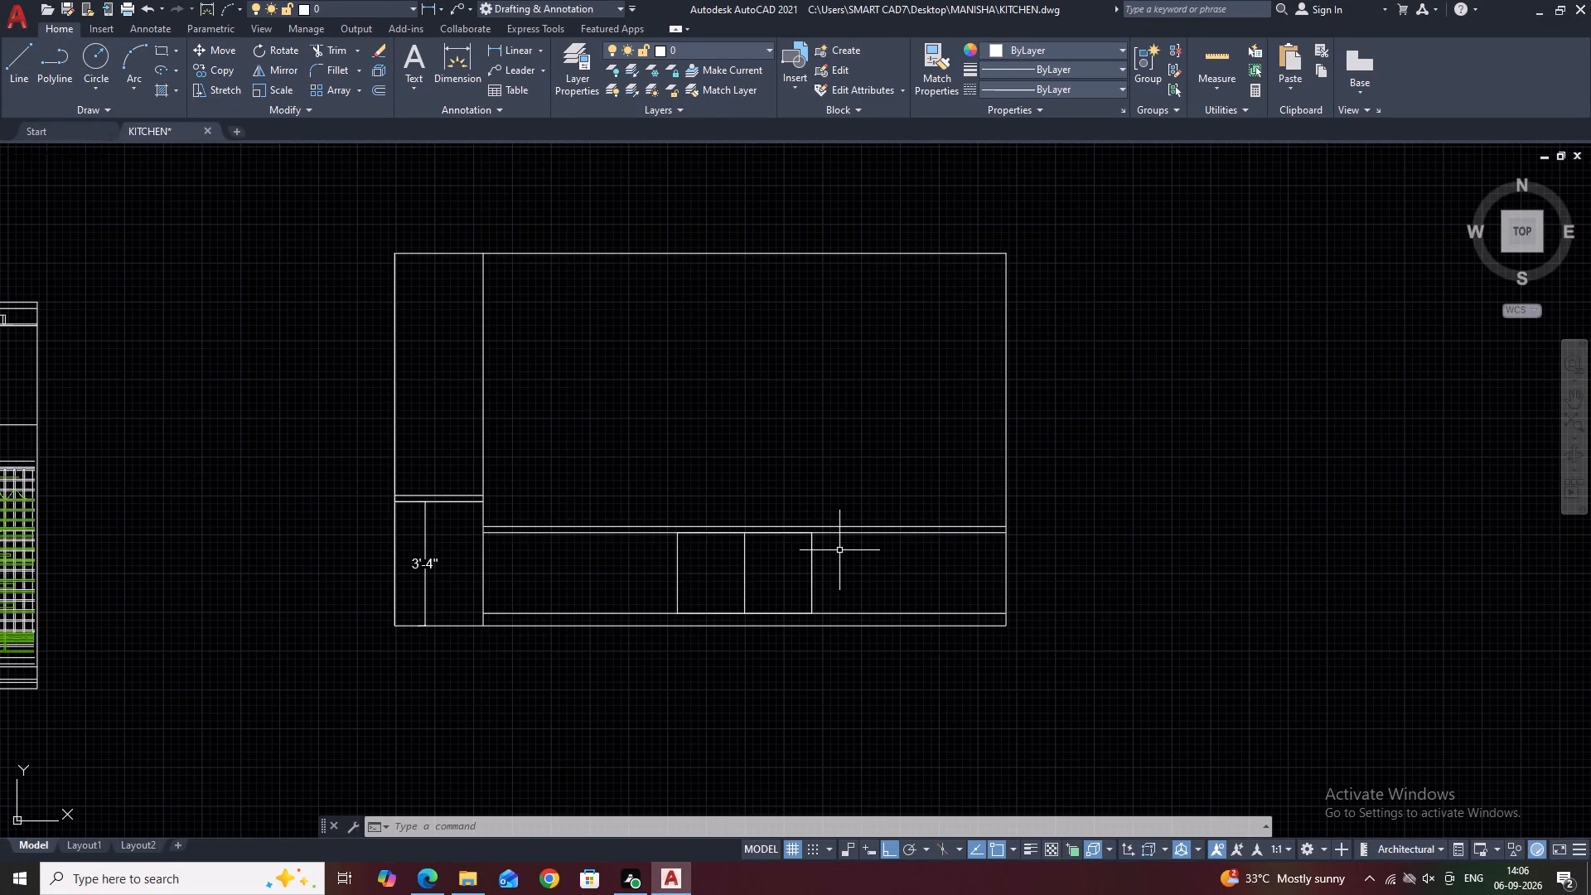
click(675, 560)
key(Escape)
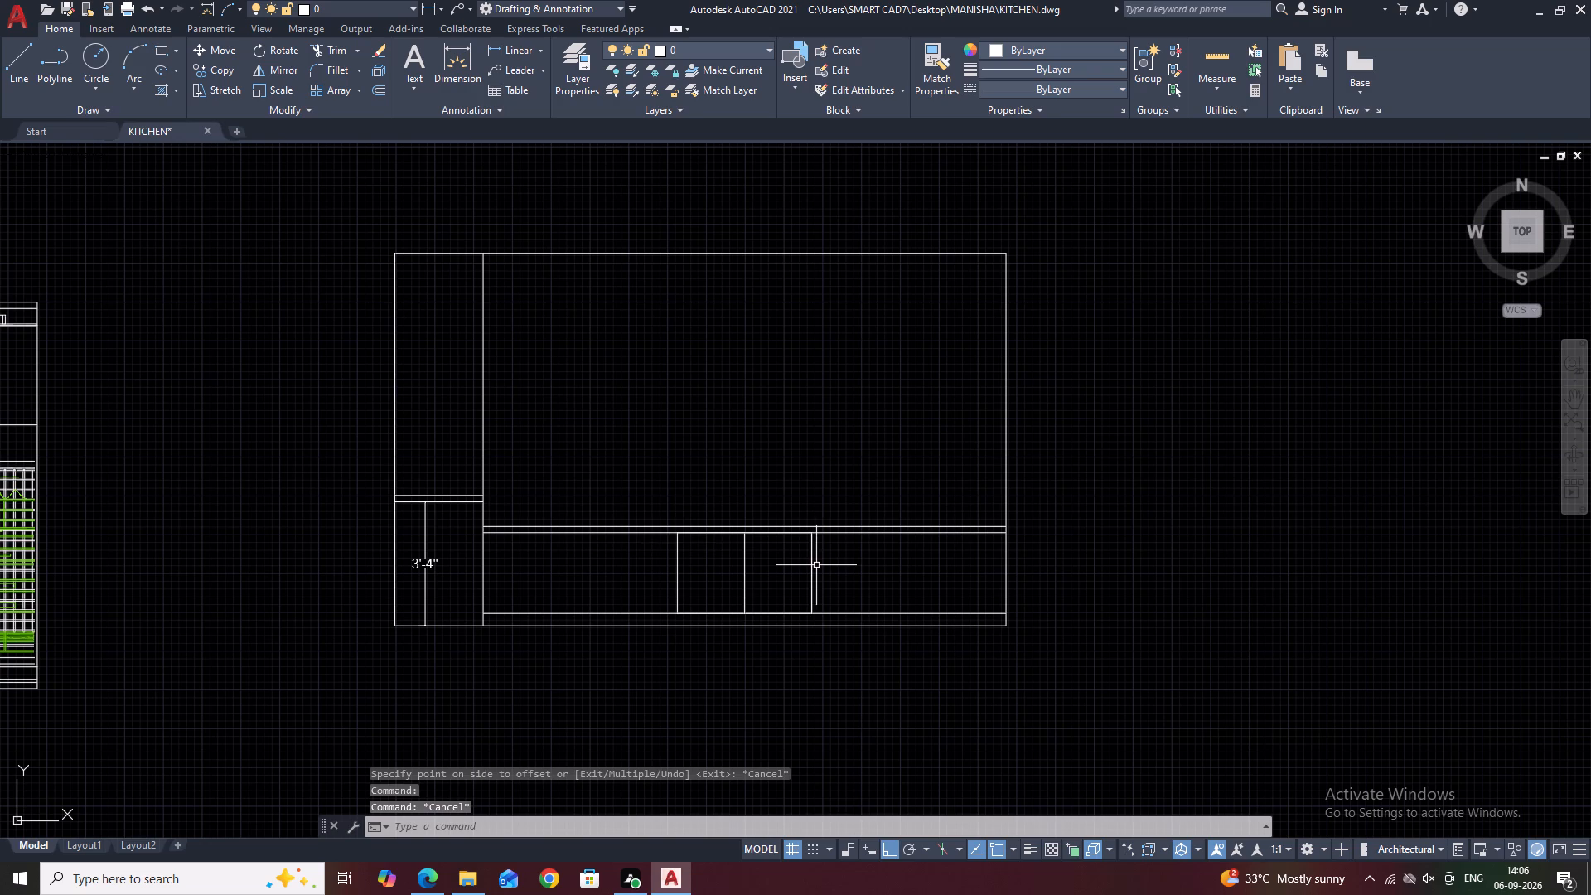
Delete the extra vertical line just beside the central rectangle's right edge.
click(811, 558)
key(Delete)
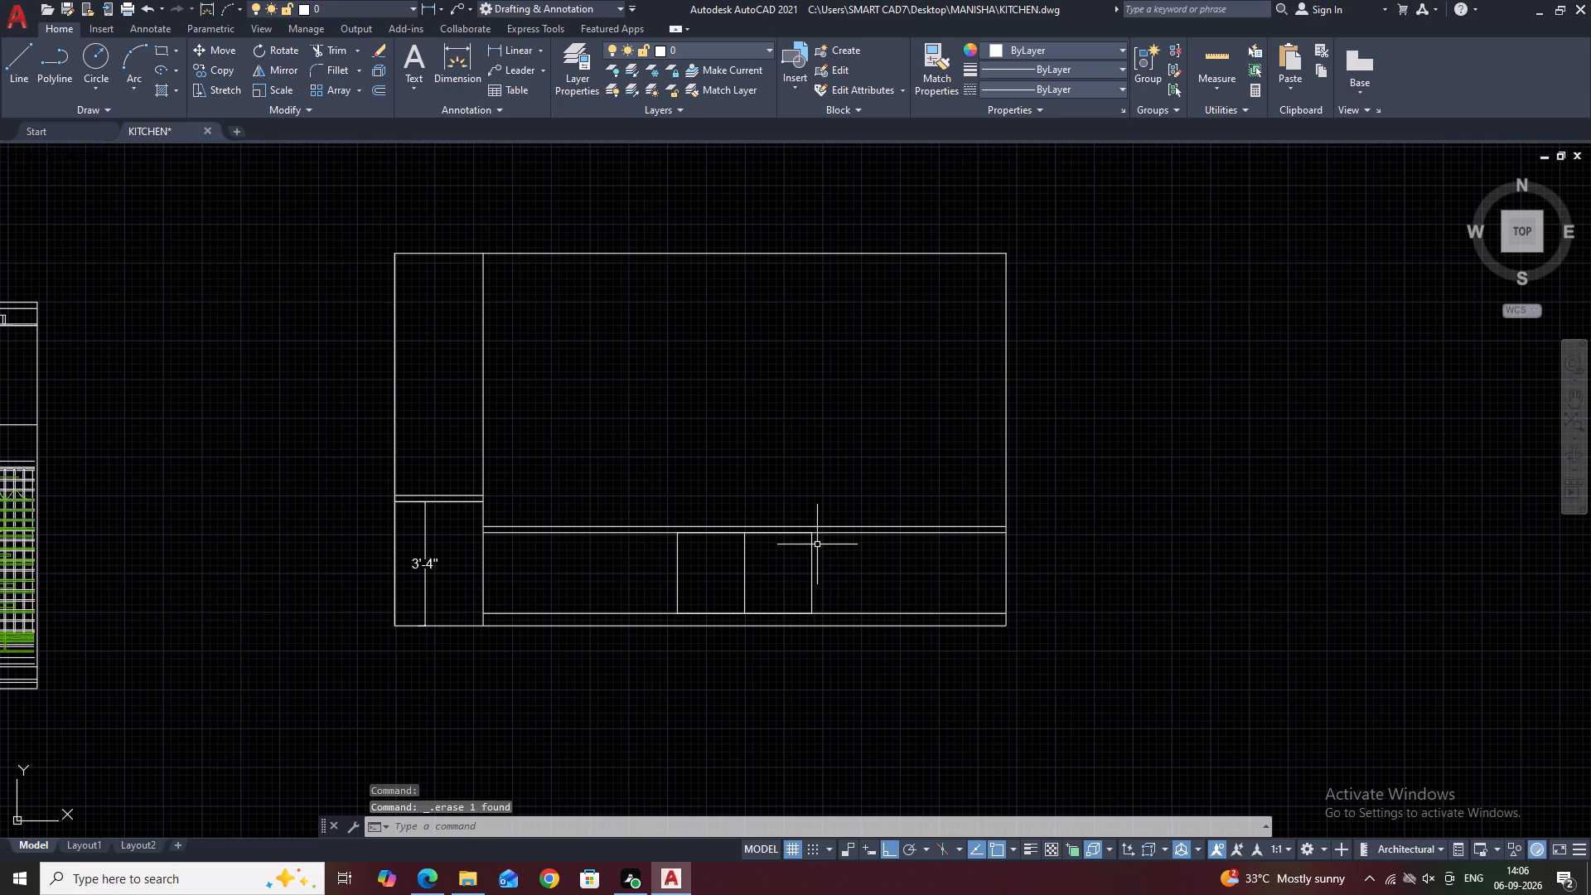
Draw a vertical line over the central rectangle's left edge, from its bottom-left corner to its top-left corner.
text(L)
key(space)
scroll(685, 601, up, 1)
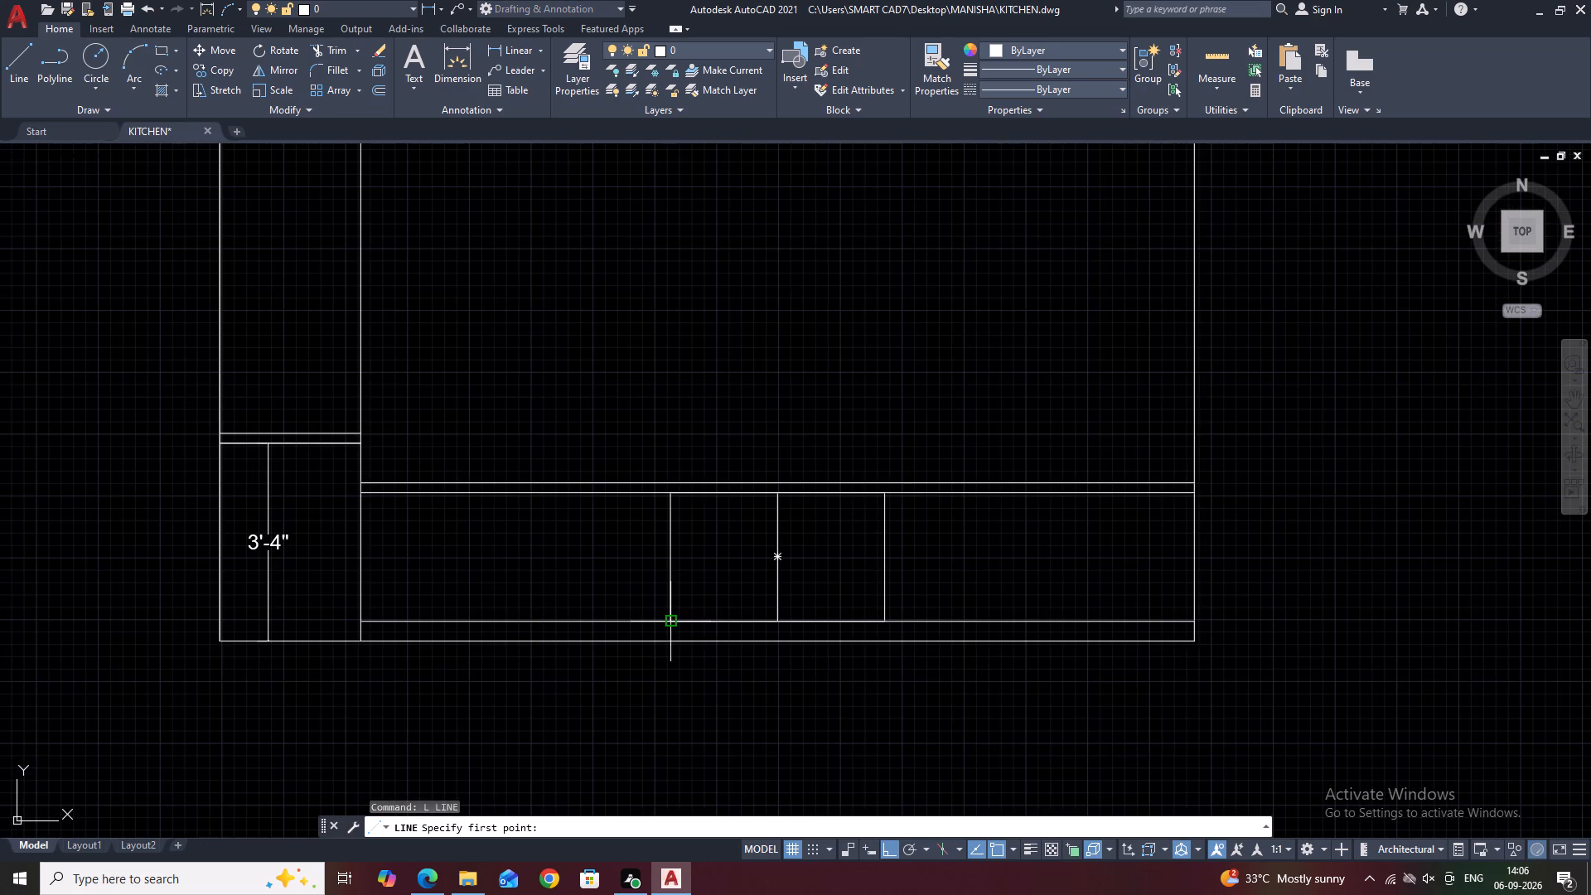
click(671, 619)
click(668, 491)
key(Escape)
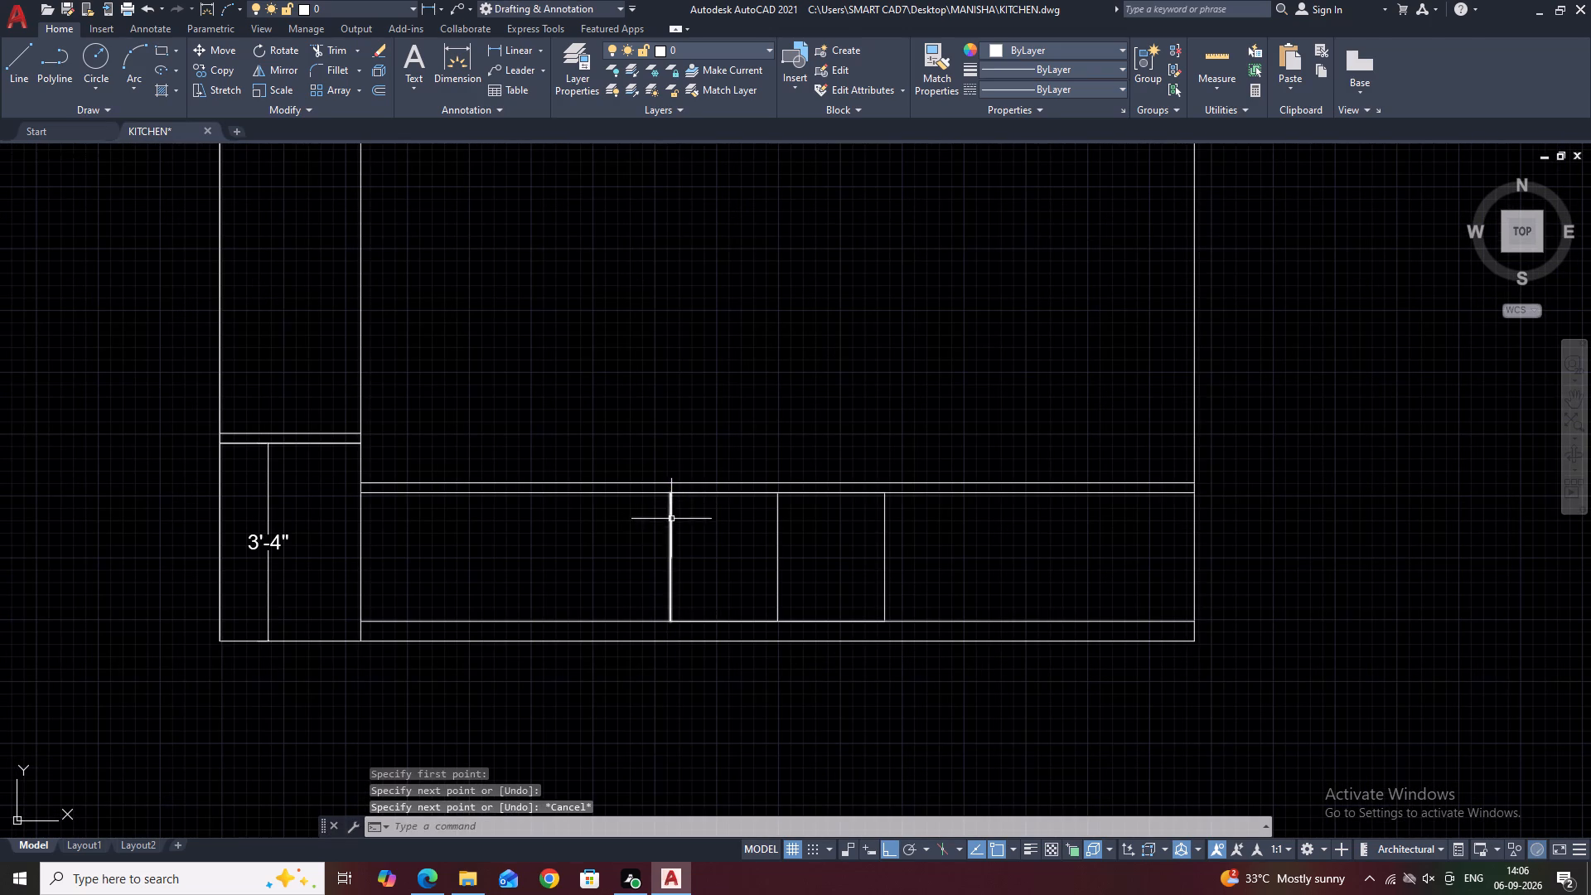
click(673, 520)
click(664, 516)
key(Escape)
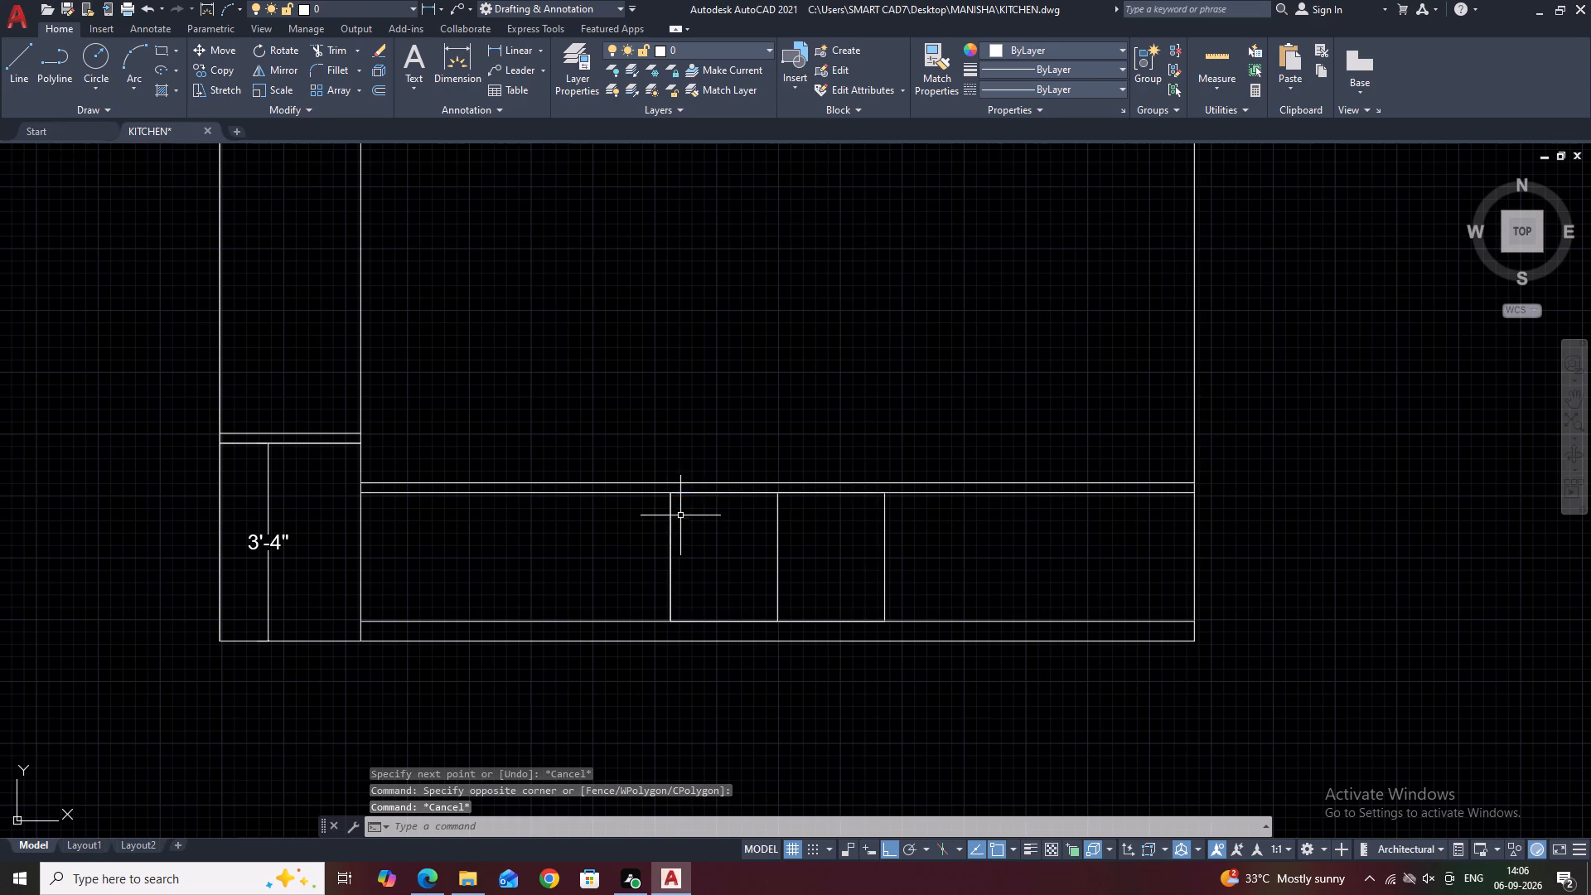
Offset the new vertical line 3'1.25" to the left to mark the adjoining base unit's far edge.
click(671, 501)
text(O)
key(space)
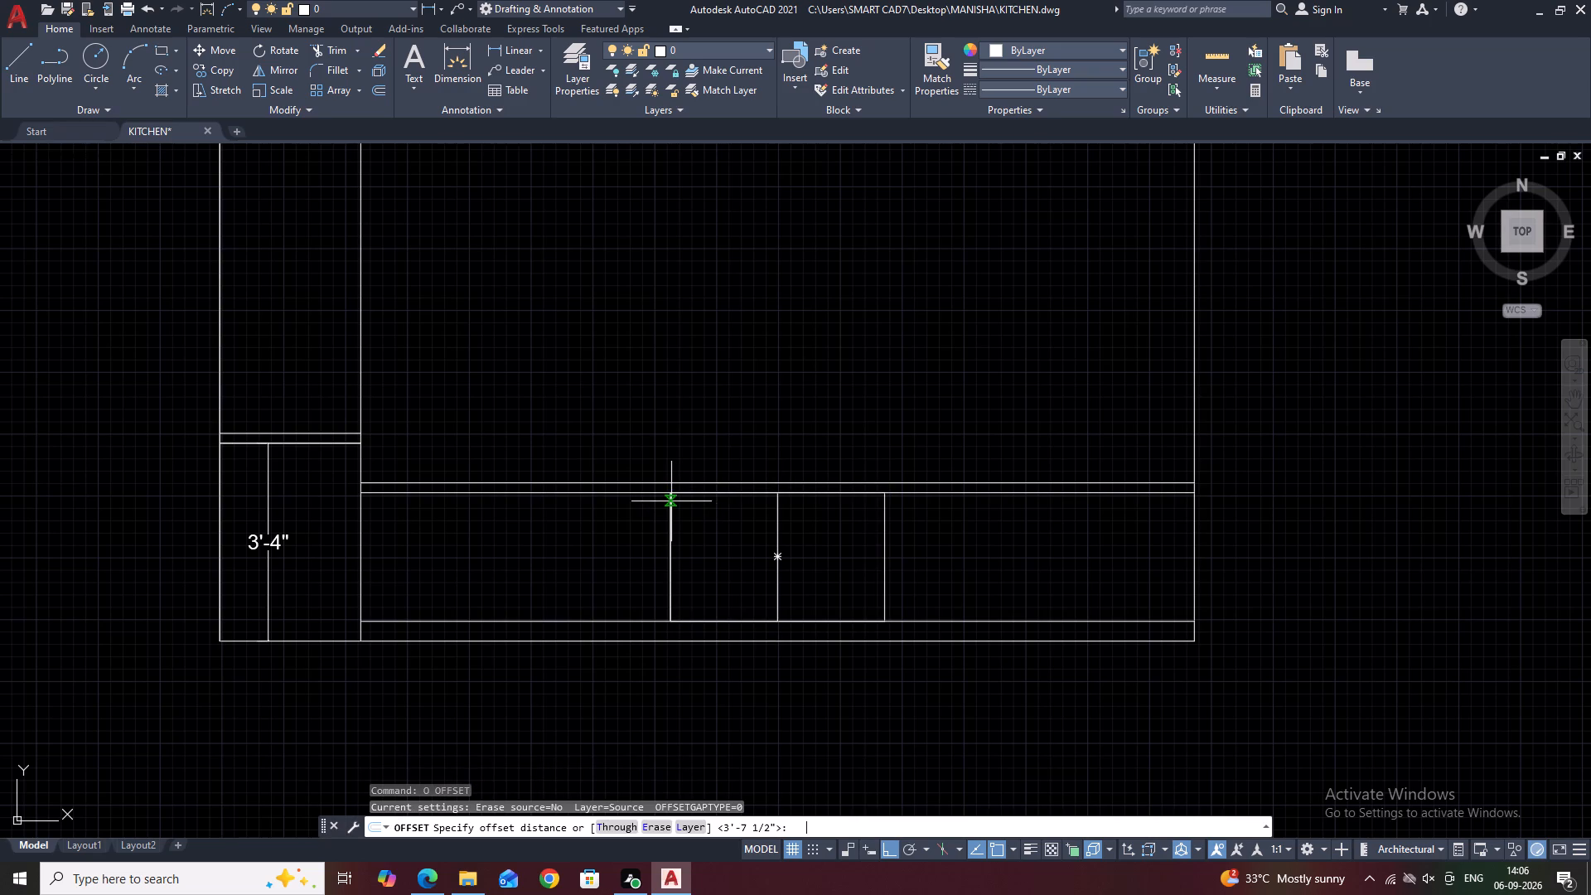
key(3)
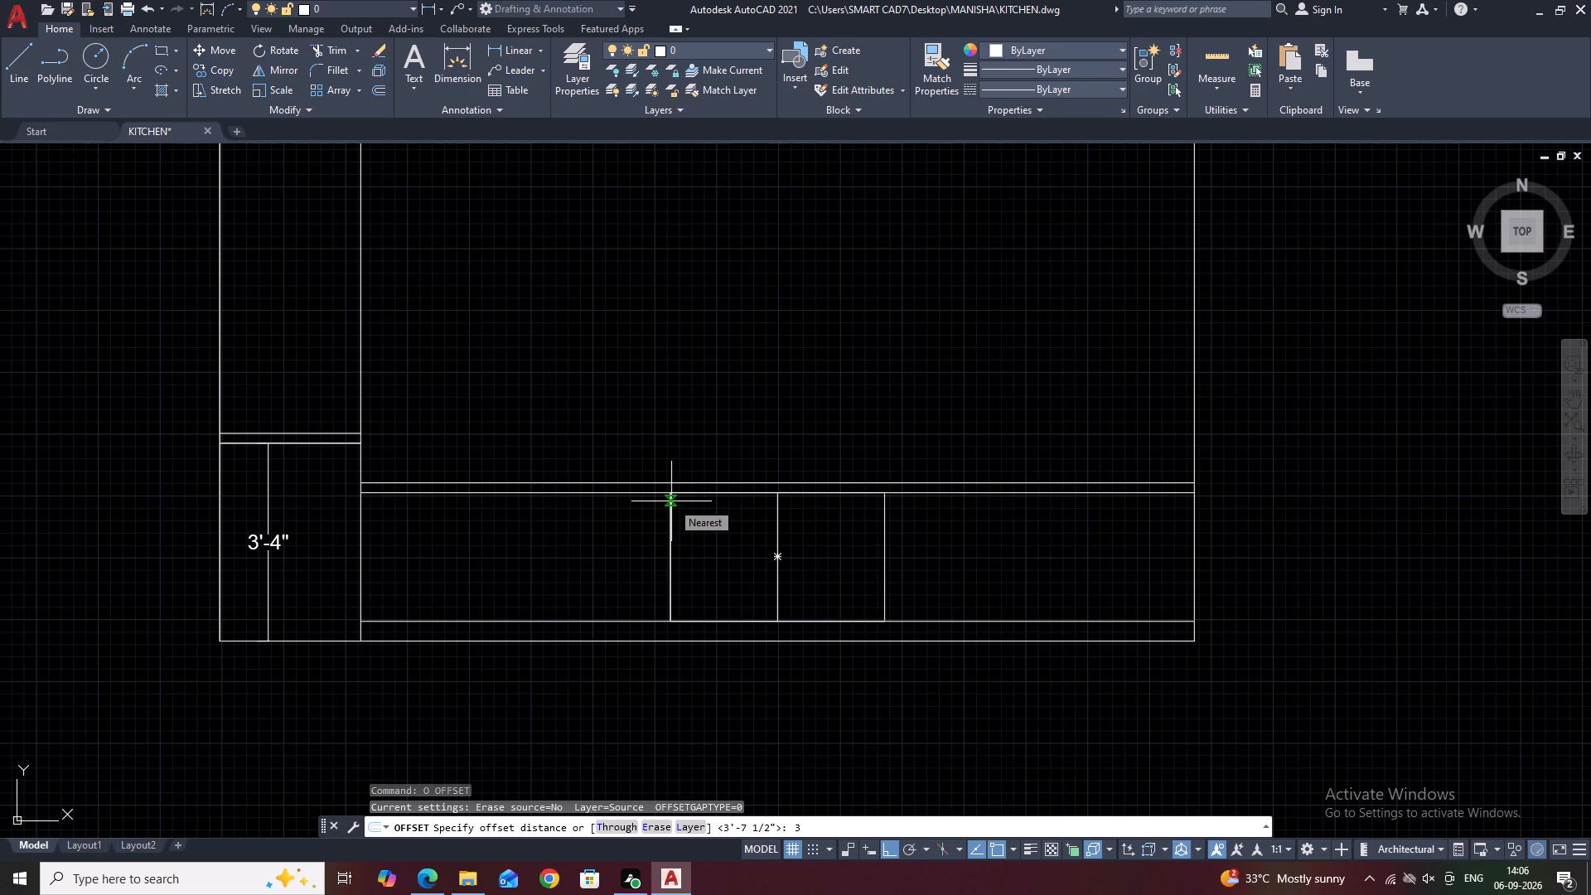
key(apostrophe)
key(1)
key(period)
text(25)
key(space)
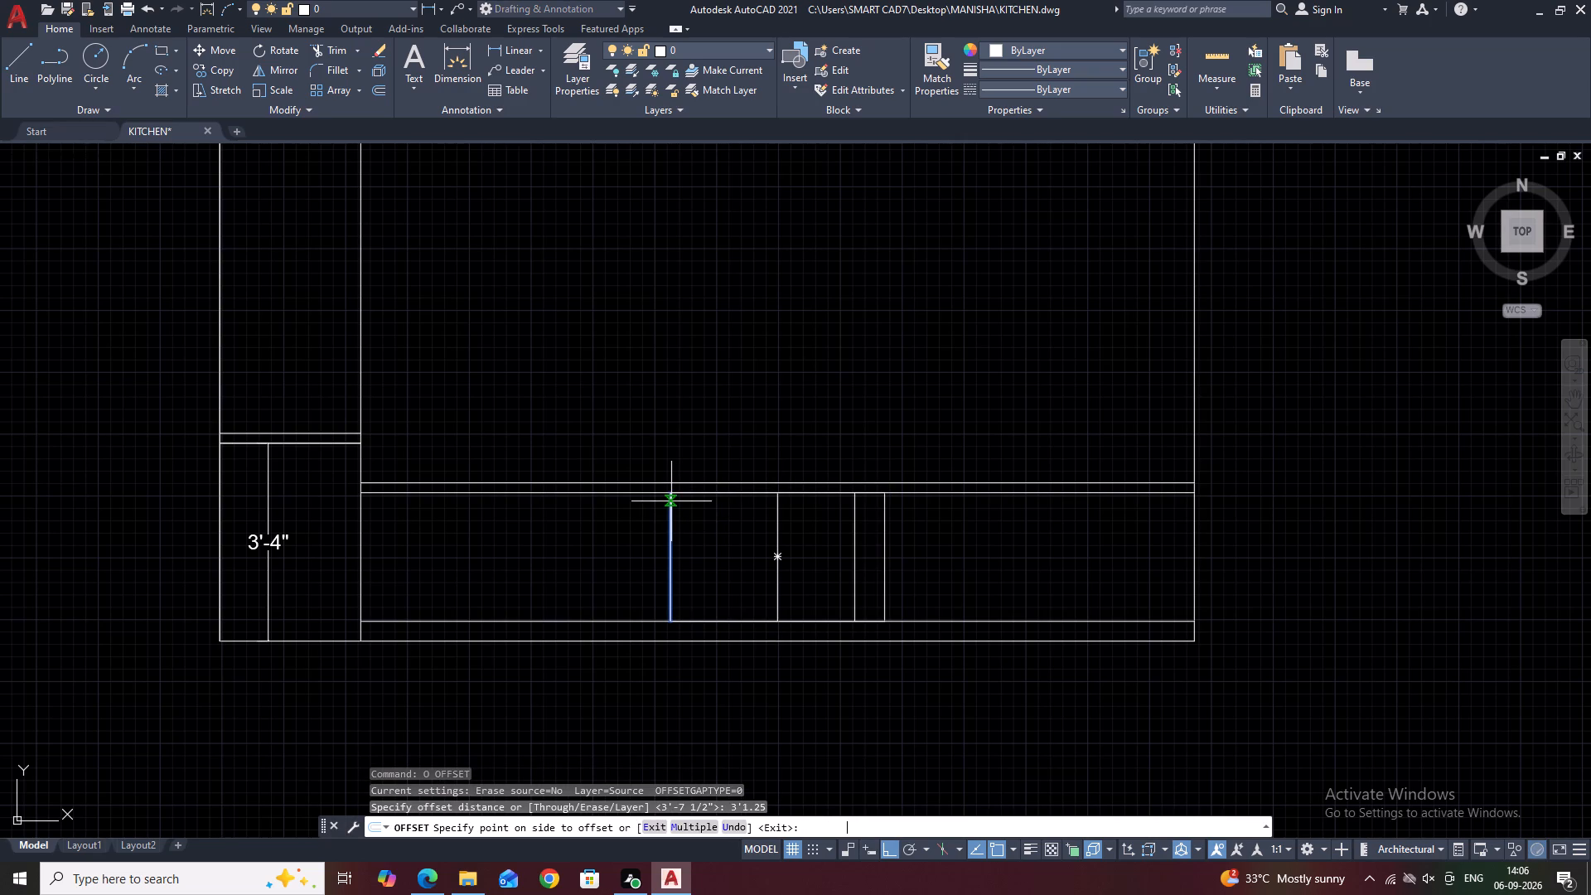
click(572, 561)
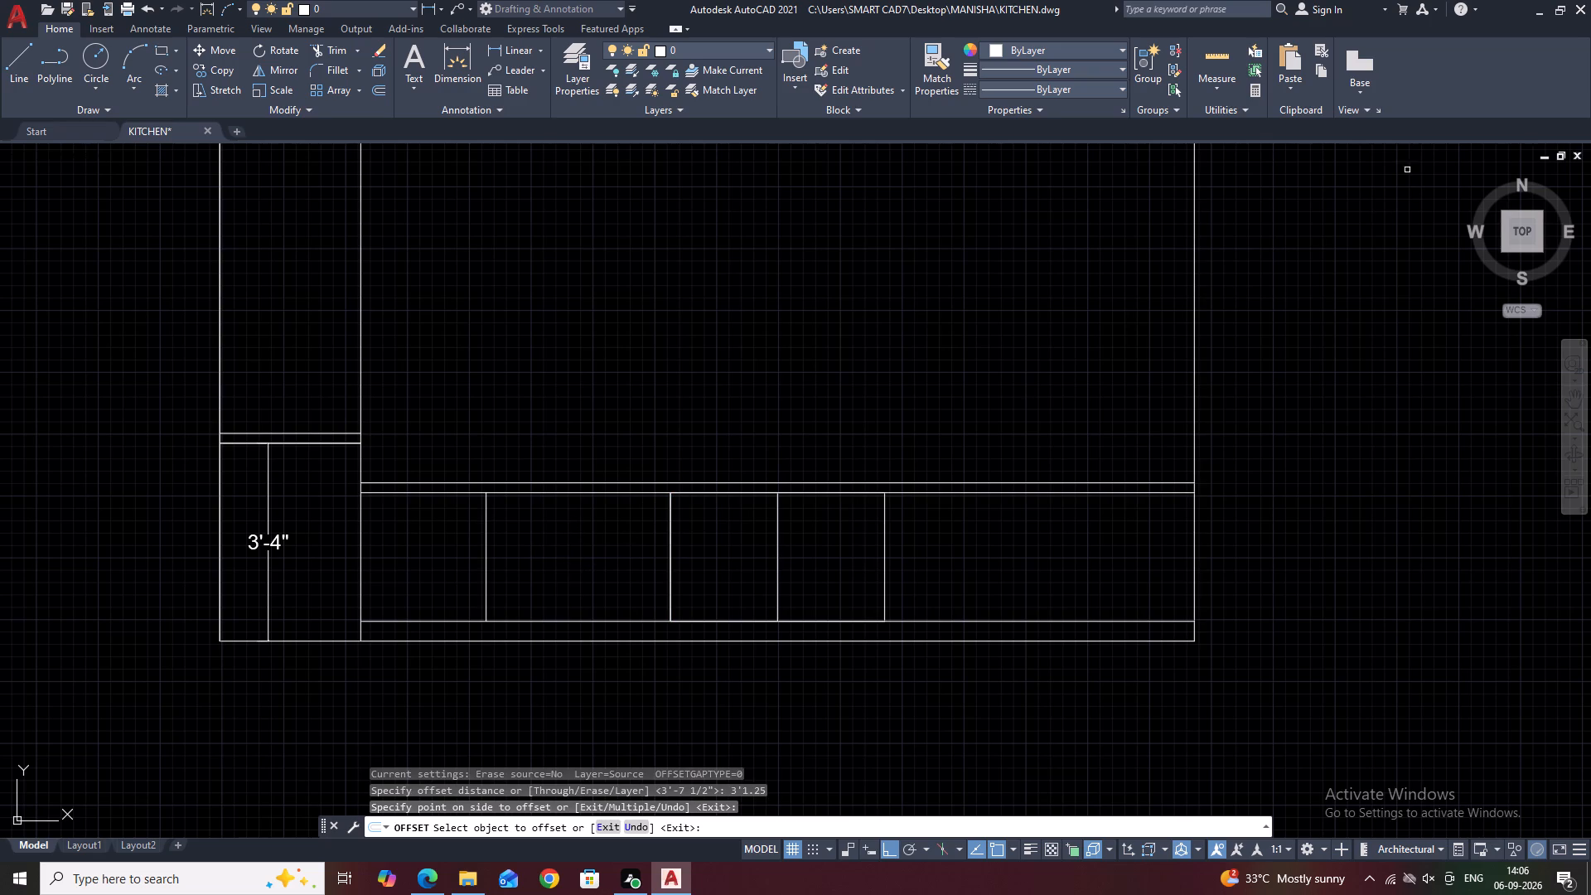
key(Escape)
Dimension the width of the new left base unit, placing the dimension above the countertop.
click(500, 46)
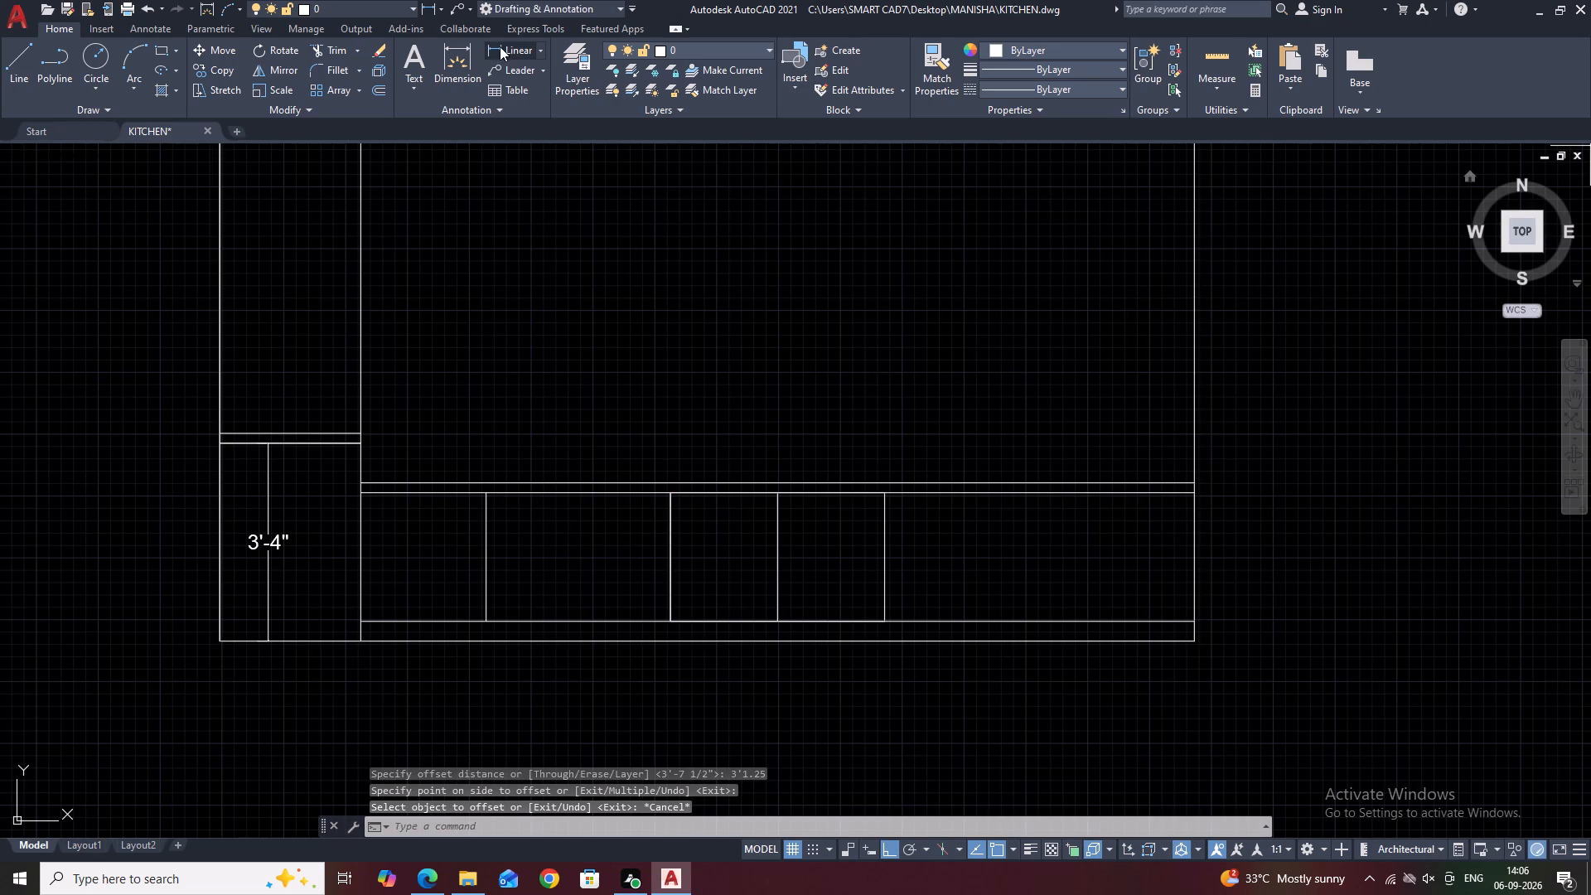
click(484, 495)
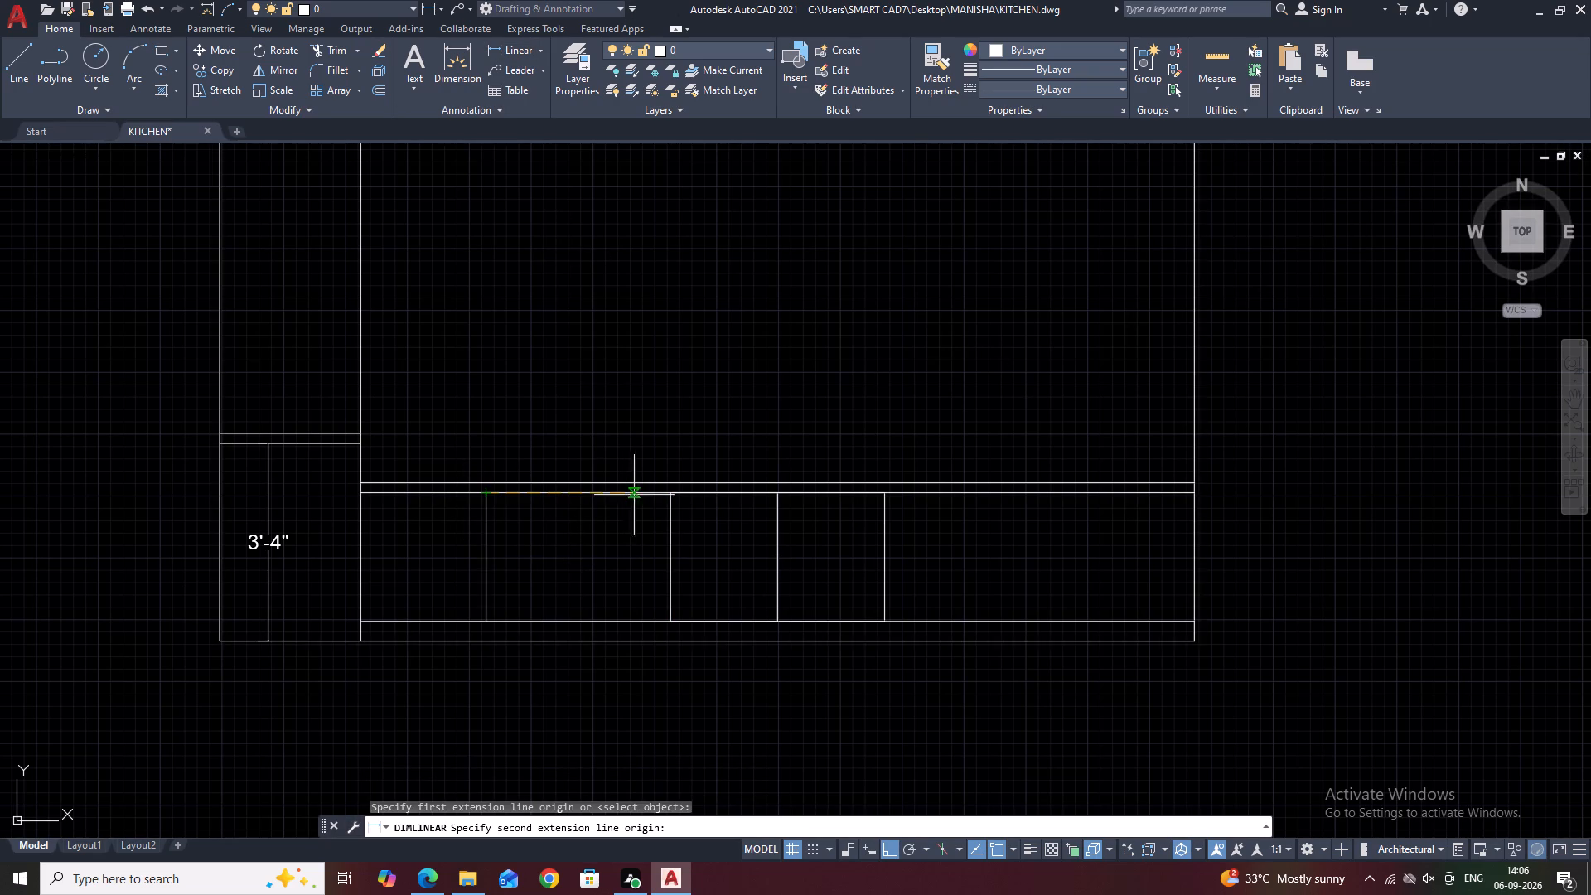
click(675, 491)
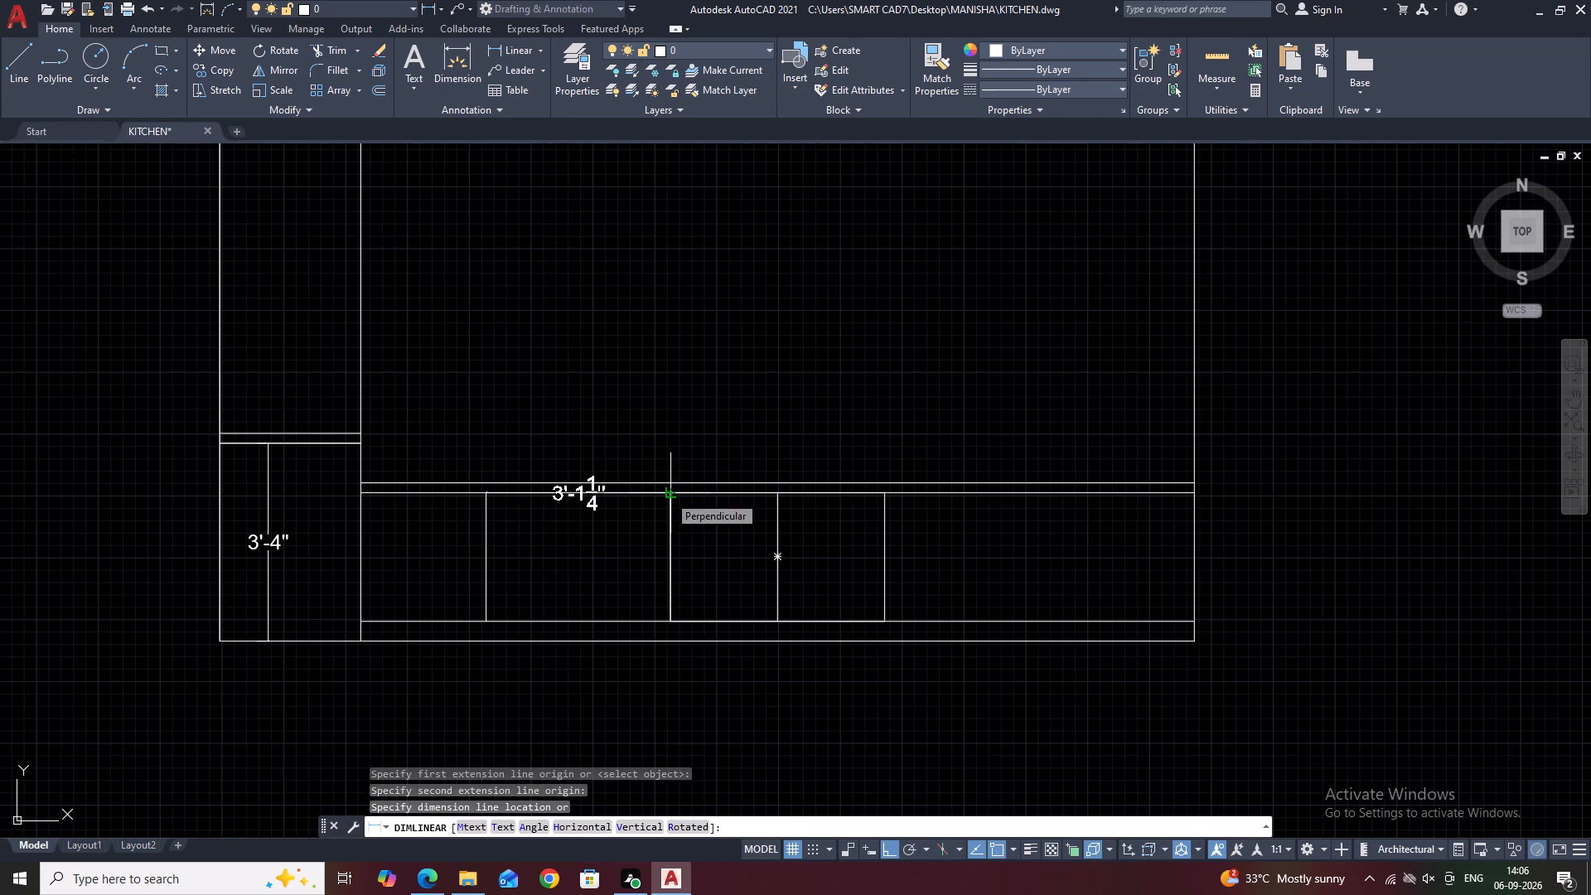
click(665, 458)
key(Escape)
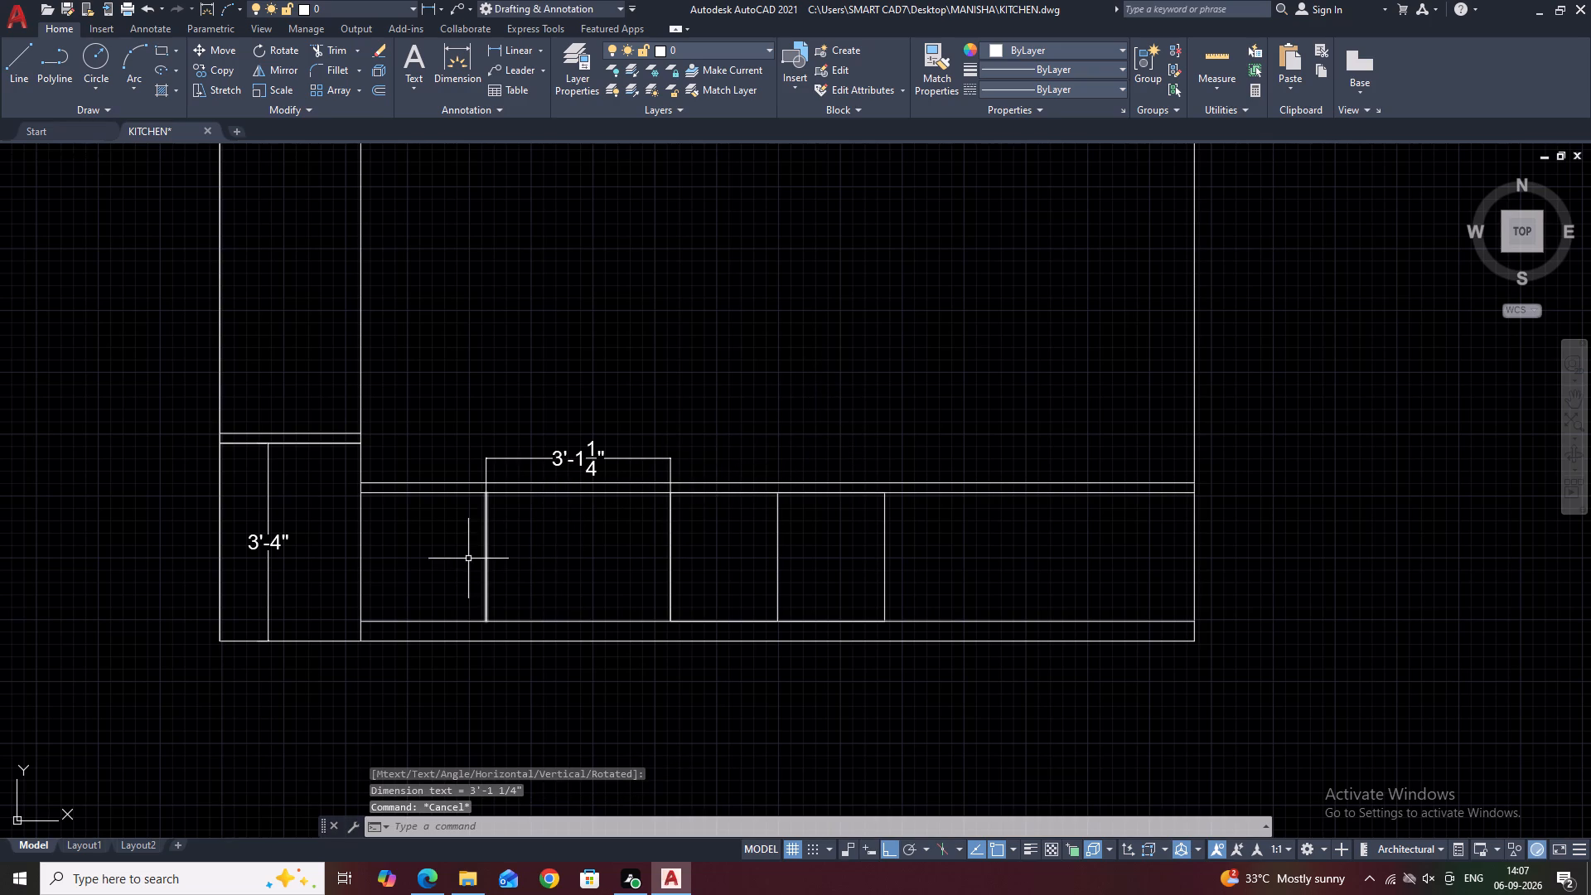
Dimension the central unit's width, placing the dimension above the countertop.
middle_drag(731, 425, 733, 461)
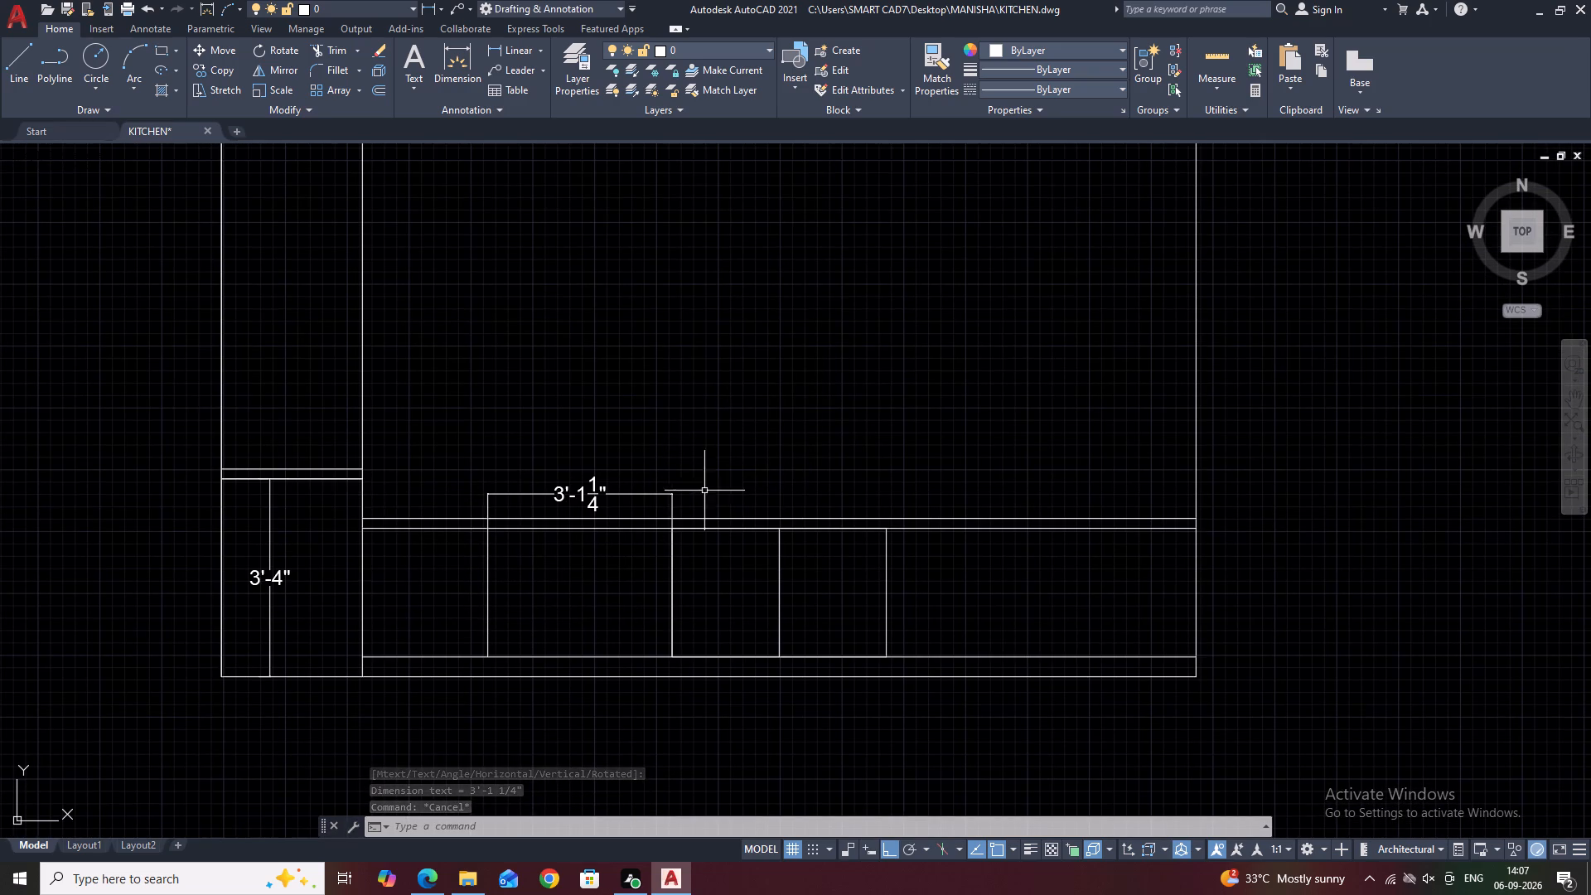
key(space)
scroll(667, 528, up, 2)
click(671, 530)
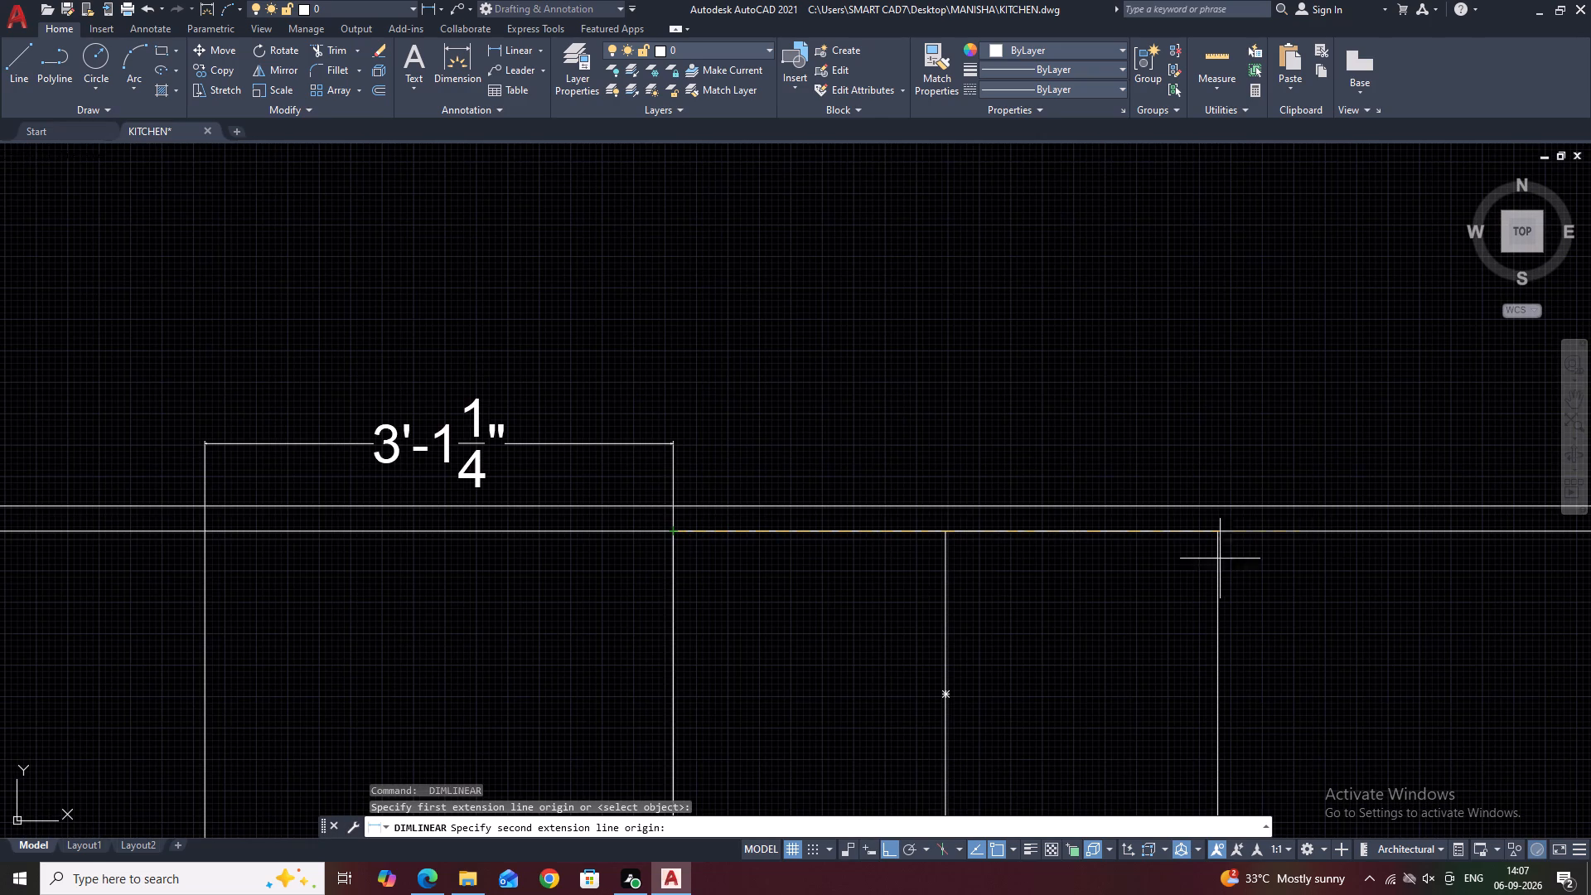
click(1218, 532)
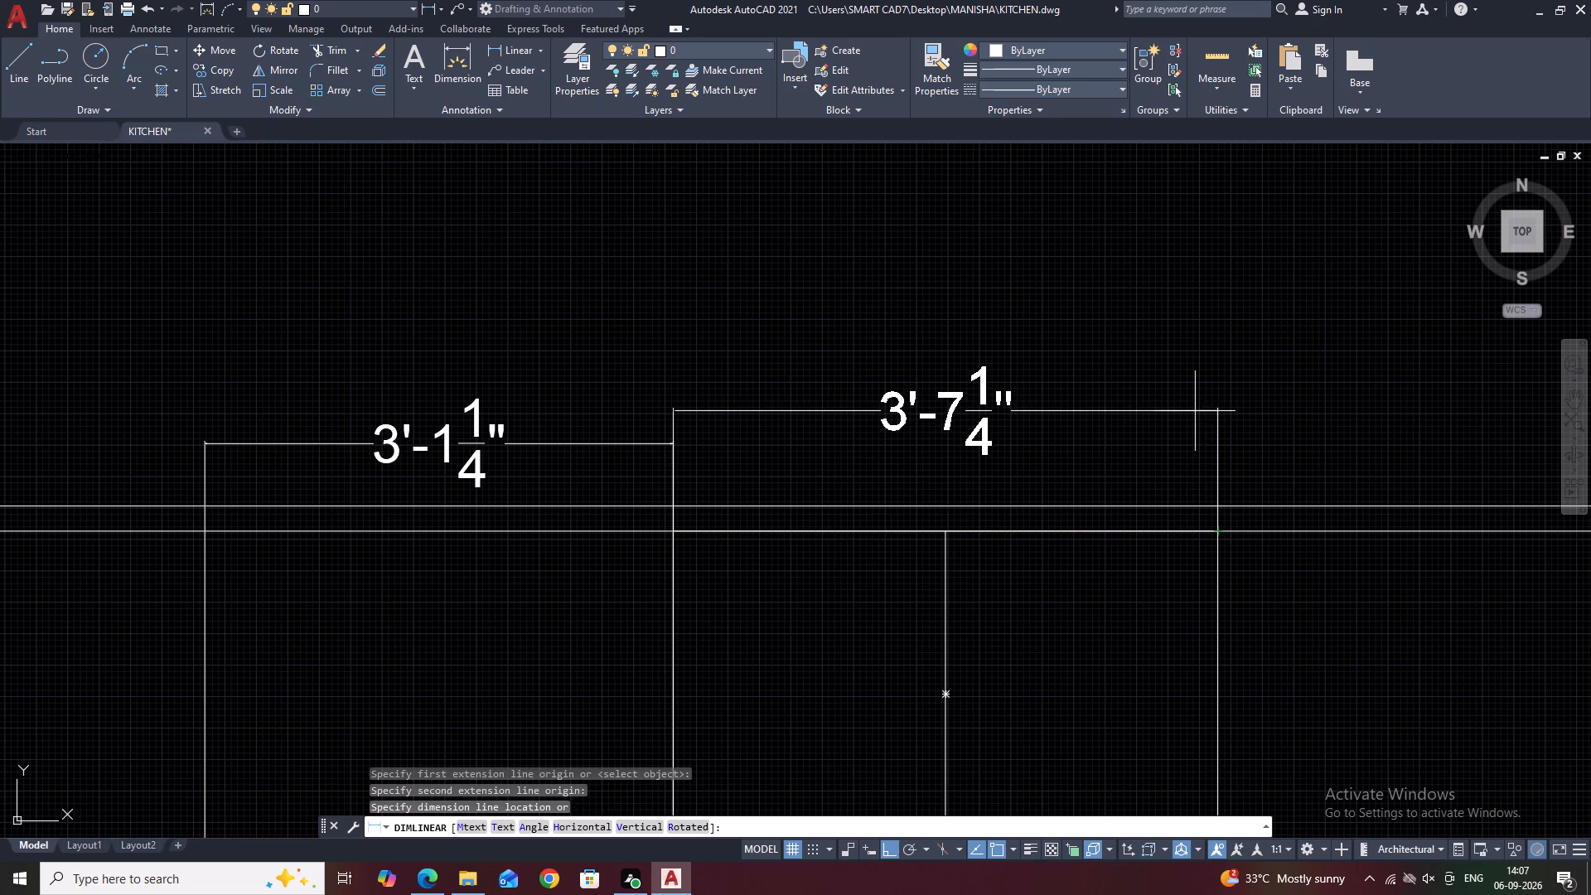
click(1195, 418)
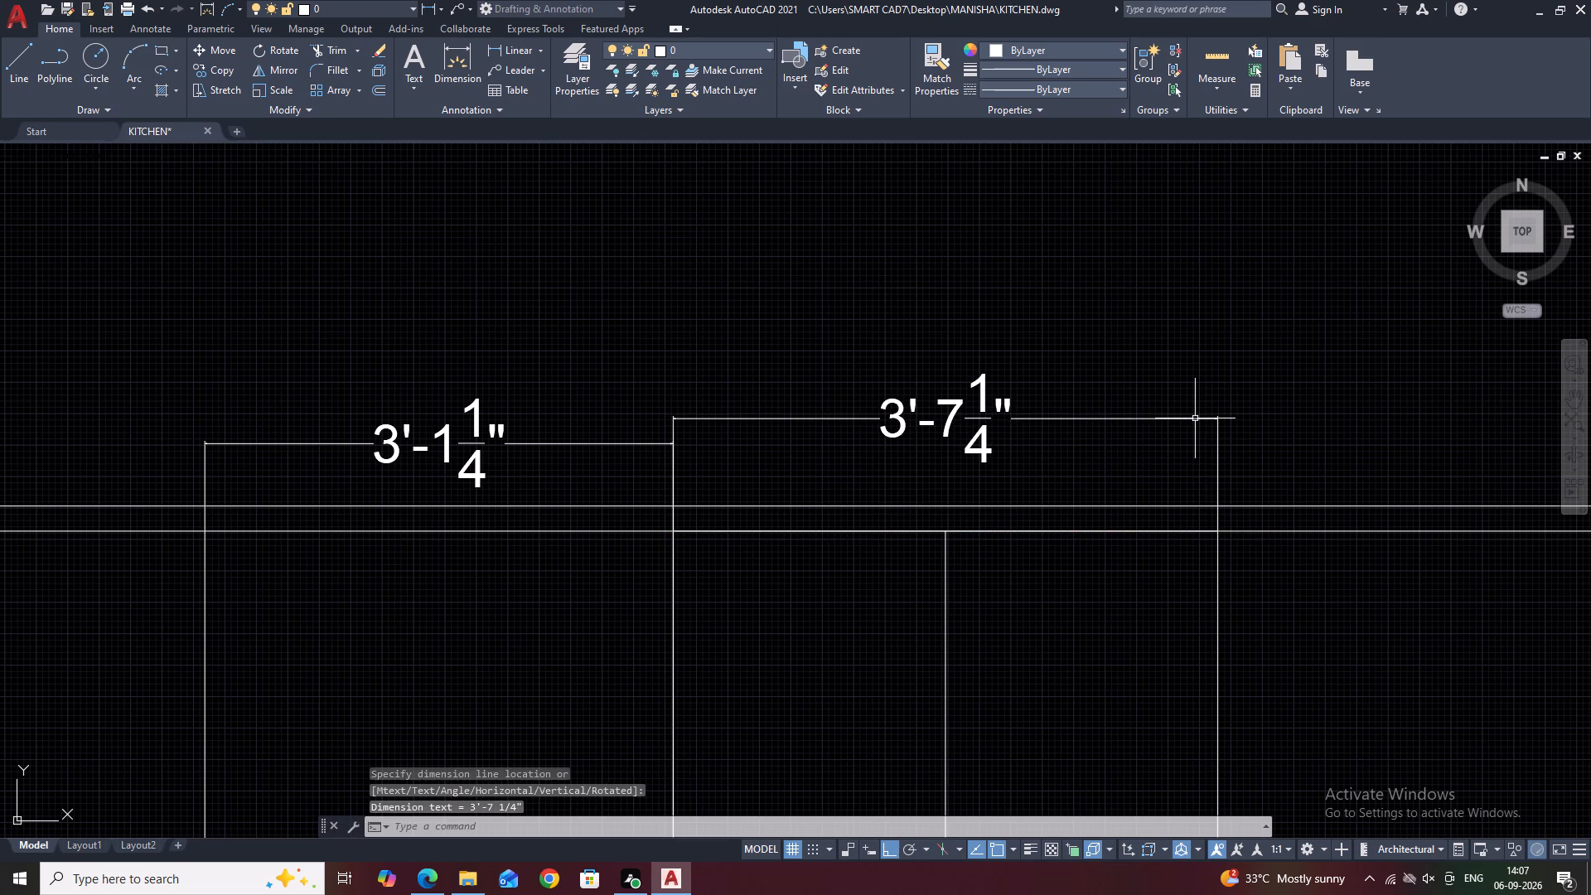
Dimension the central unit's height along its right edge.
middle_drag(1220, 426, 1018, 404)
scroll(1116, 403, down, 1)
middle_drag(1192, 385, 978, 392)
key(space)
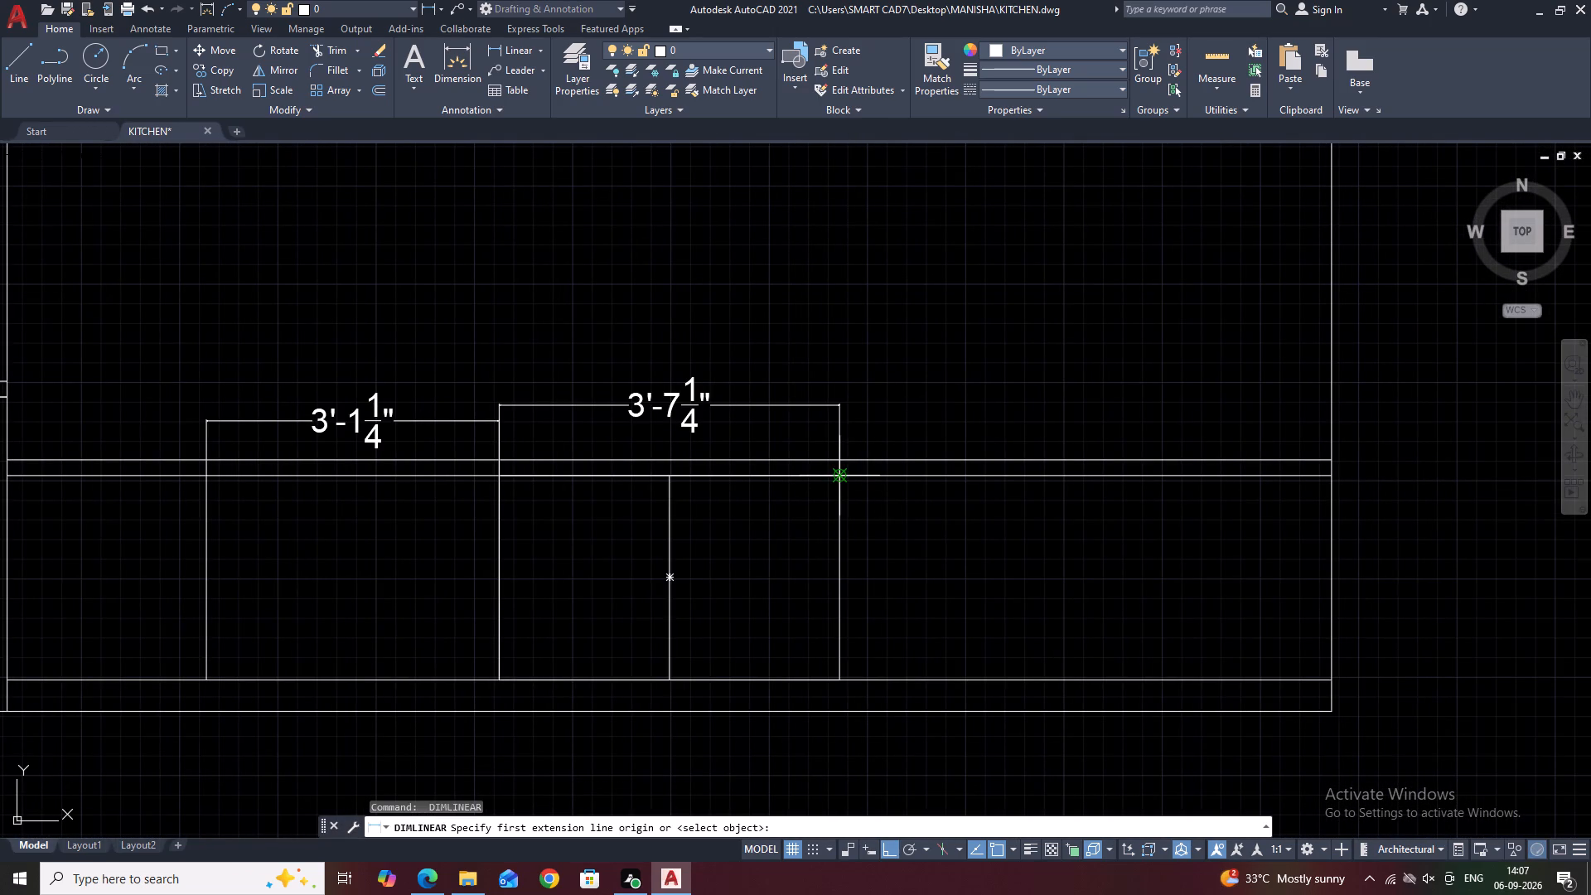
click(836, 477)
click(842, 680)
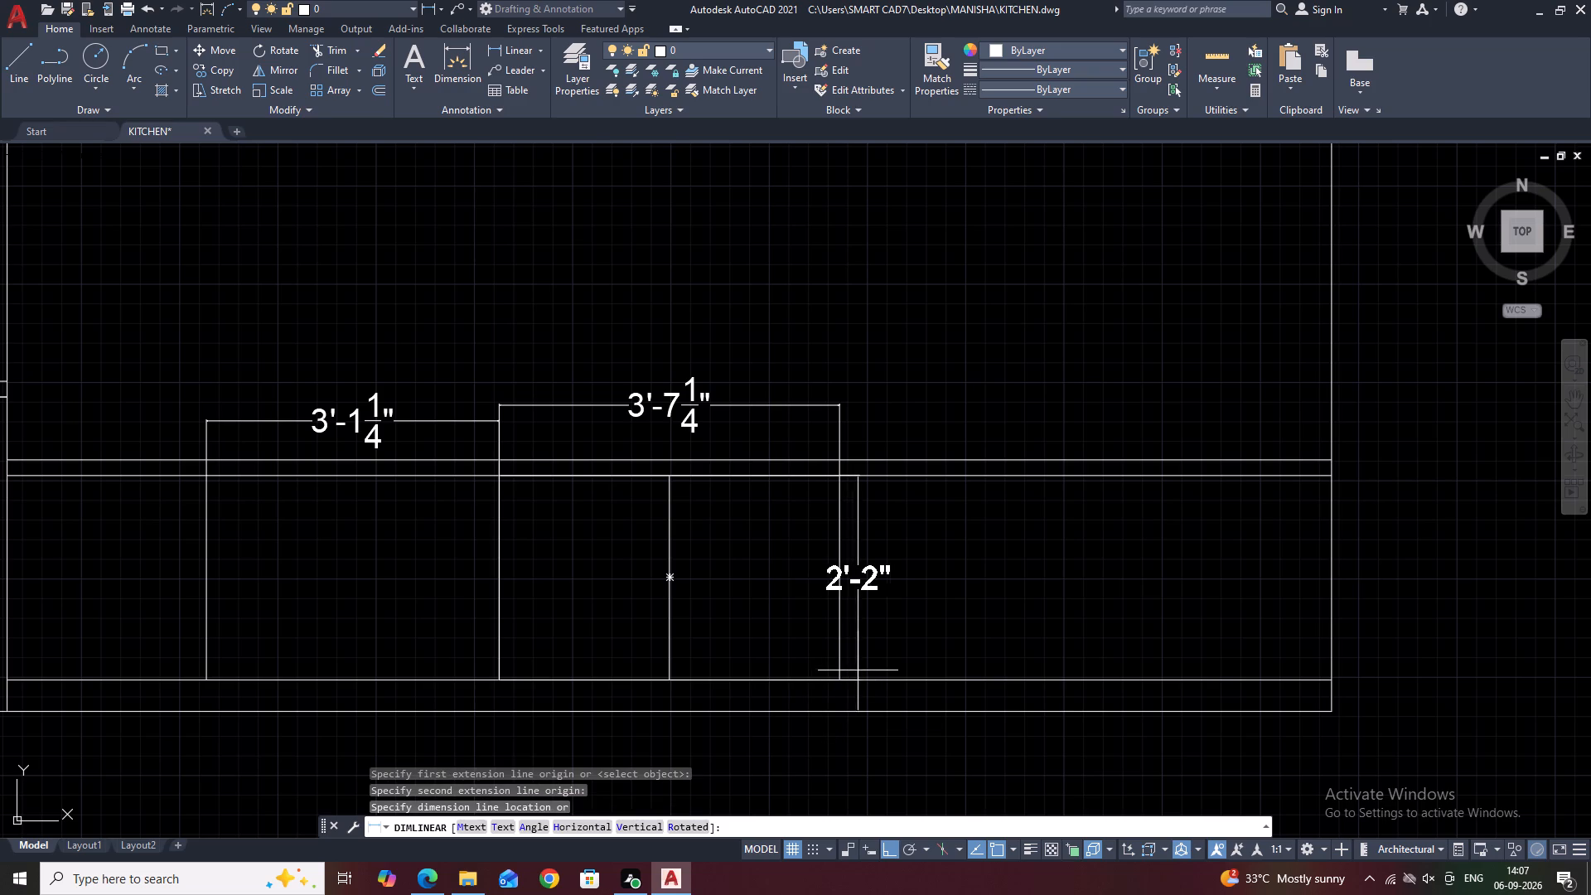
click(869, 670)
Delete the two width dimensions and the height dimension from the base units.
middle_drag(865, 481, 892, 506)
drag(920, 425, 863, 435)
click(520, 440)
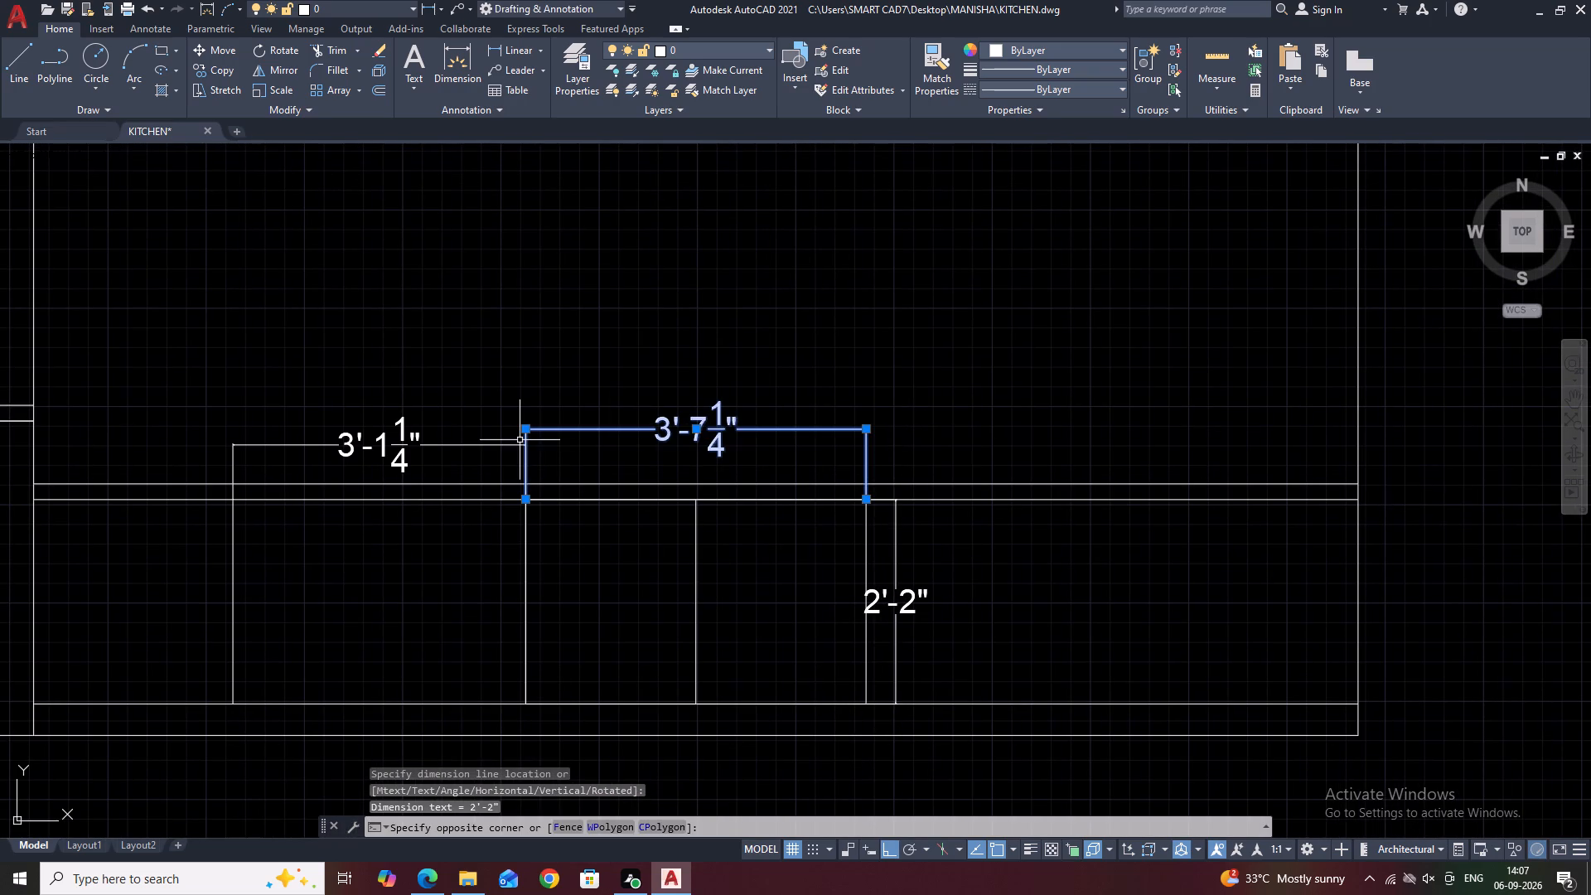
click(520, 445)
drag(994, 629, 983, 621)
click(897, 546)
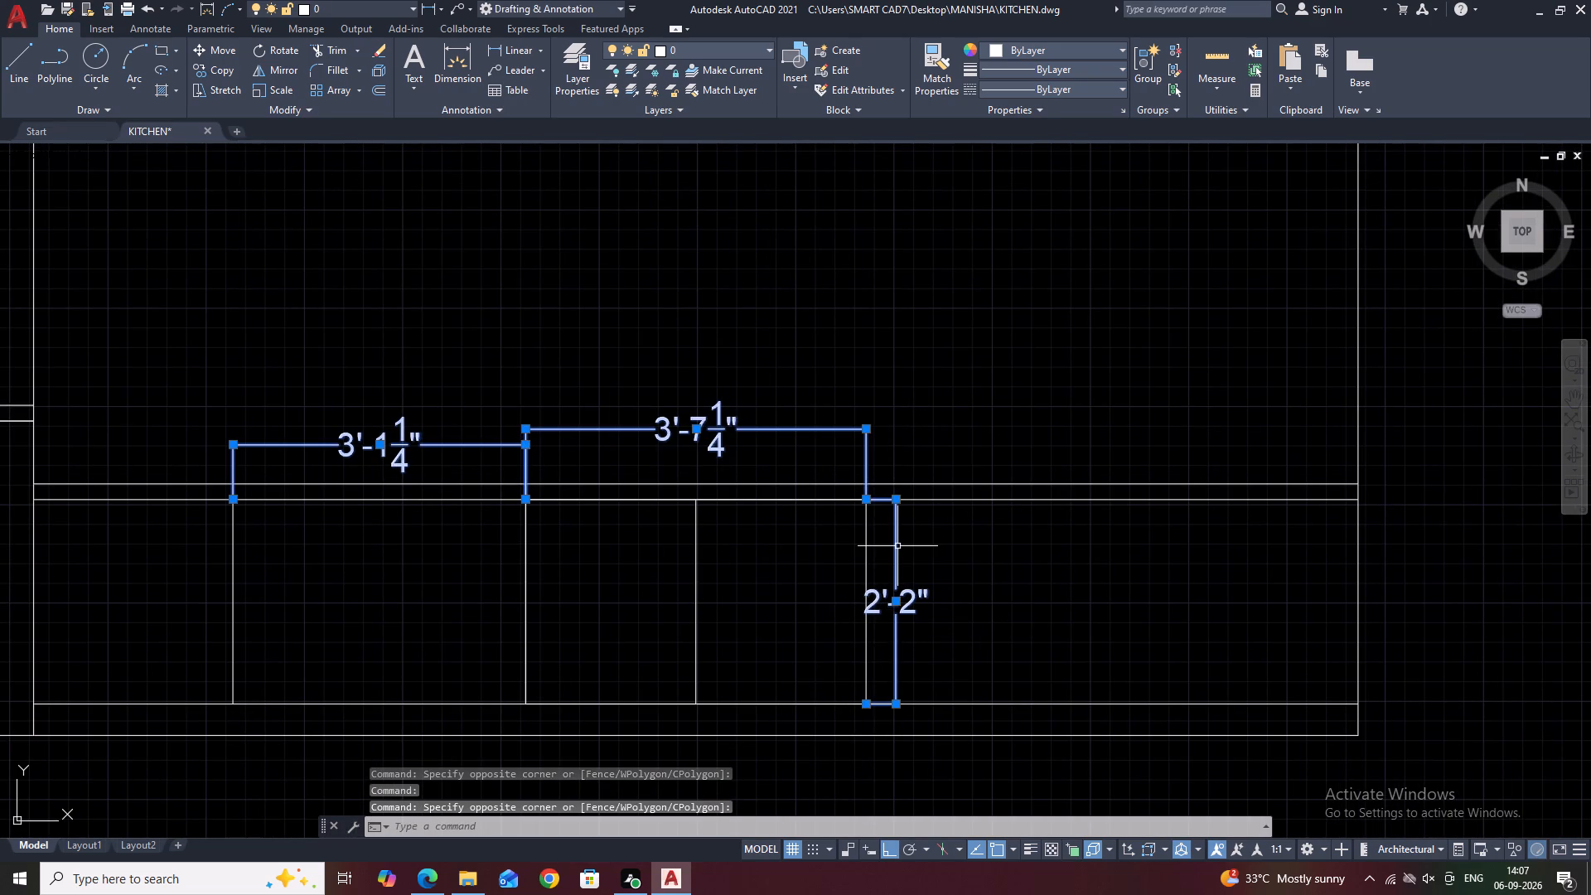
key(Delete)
Draw a helper line along the left base unit's bottom edge, from its left vertical to the central unit.
middle_drag(930, 565, 1066, 498)
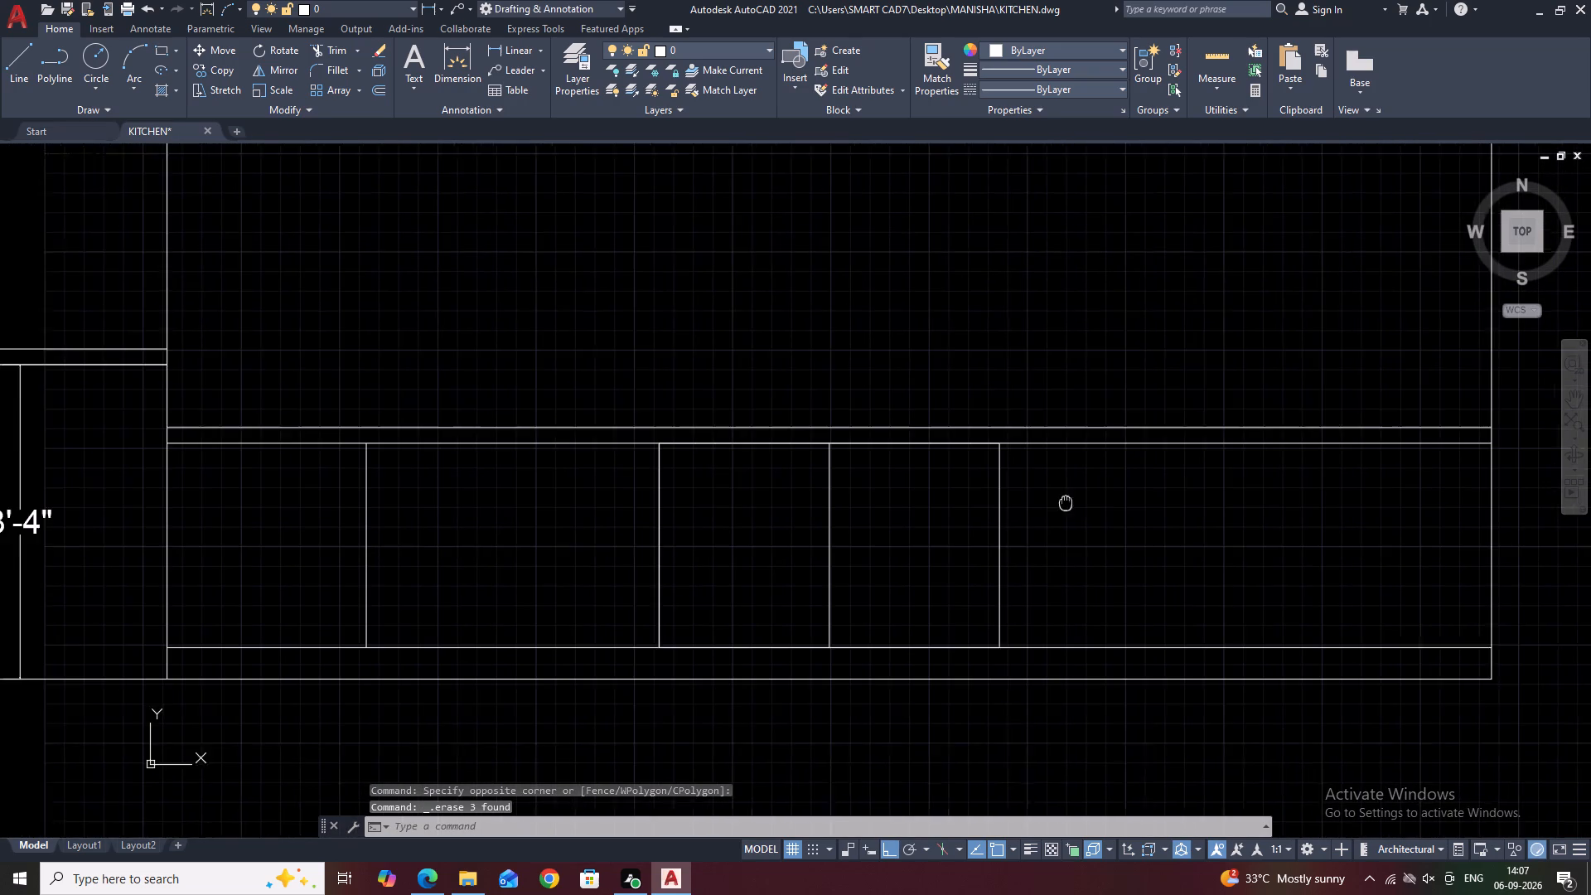
middle_drag(902, 476, 954, 518)
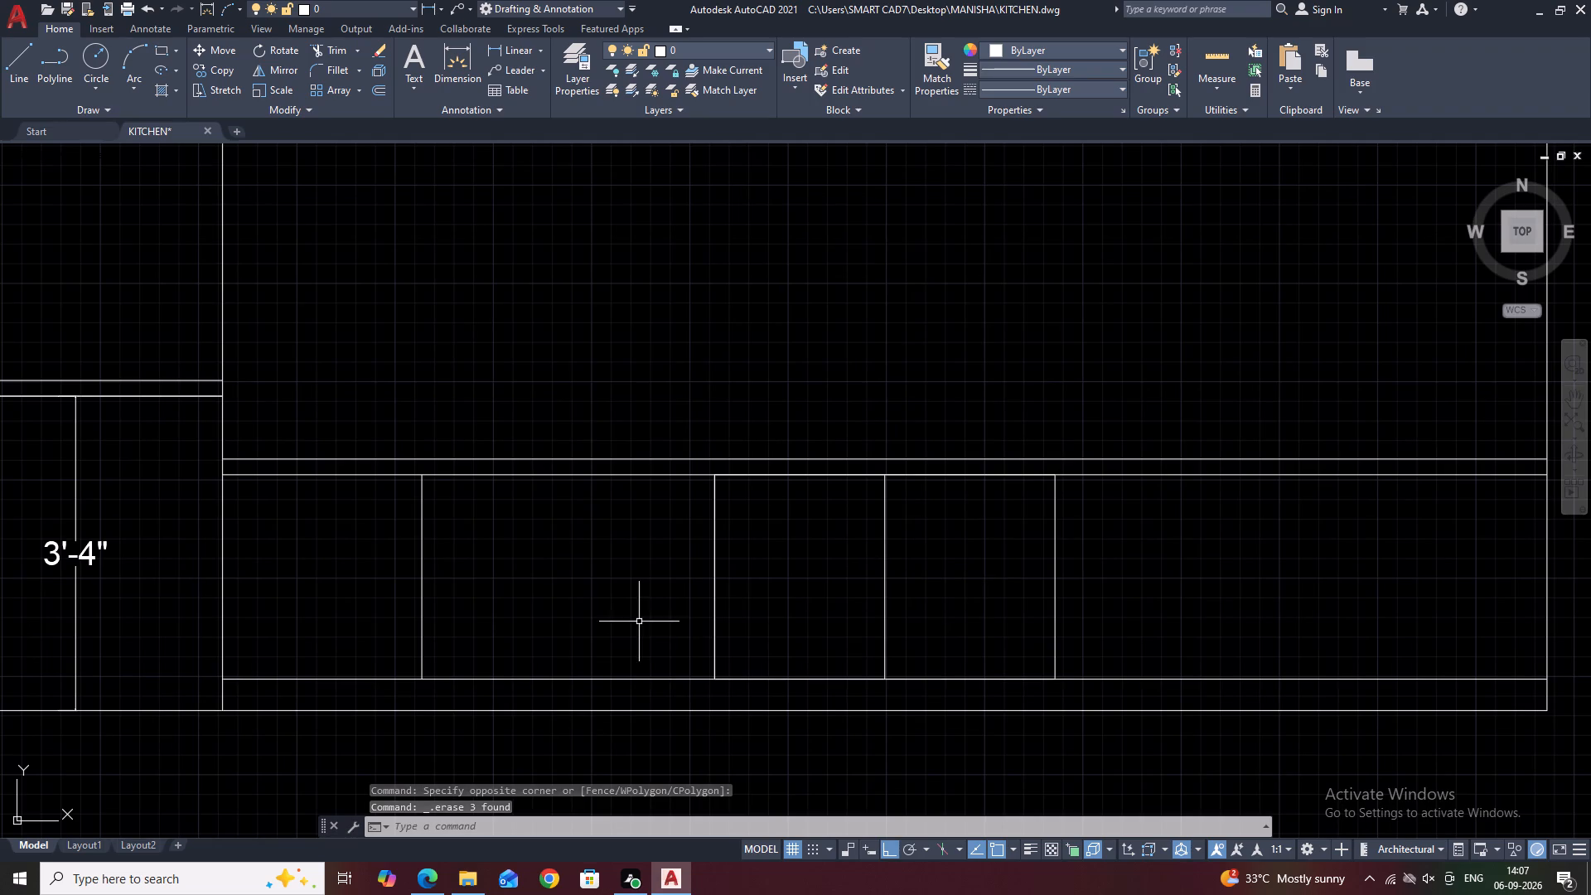
middle_drag(640, 622, 865, 605)
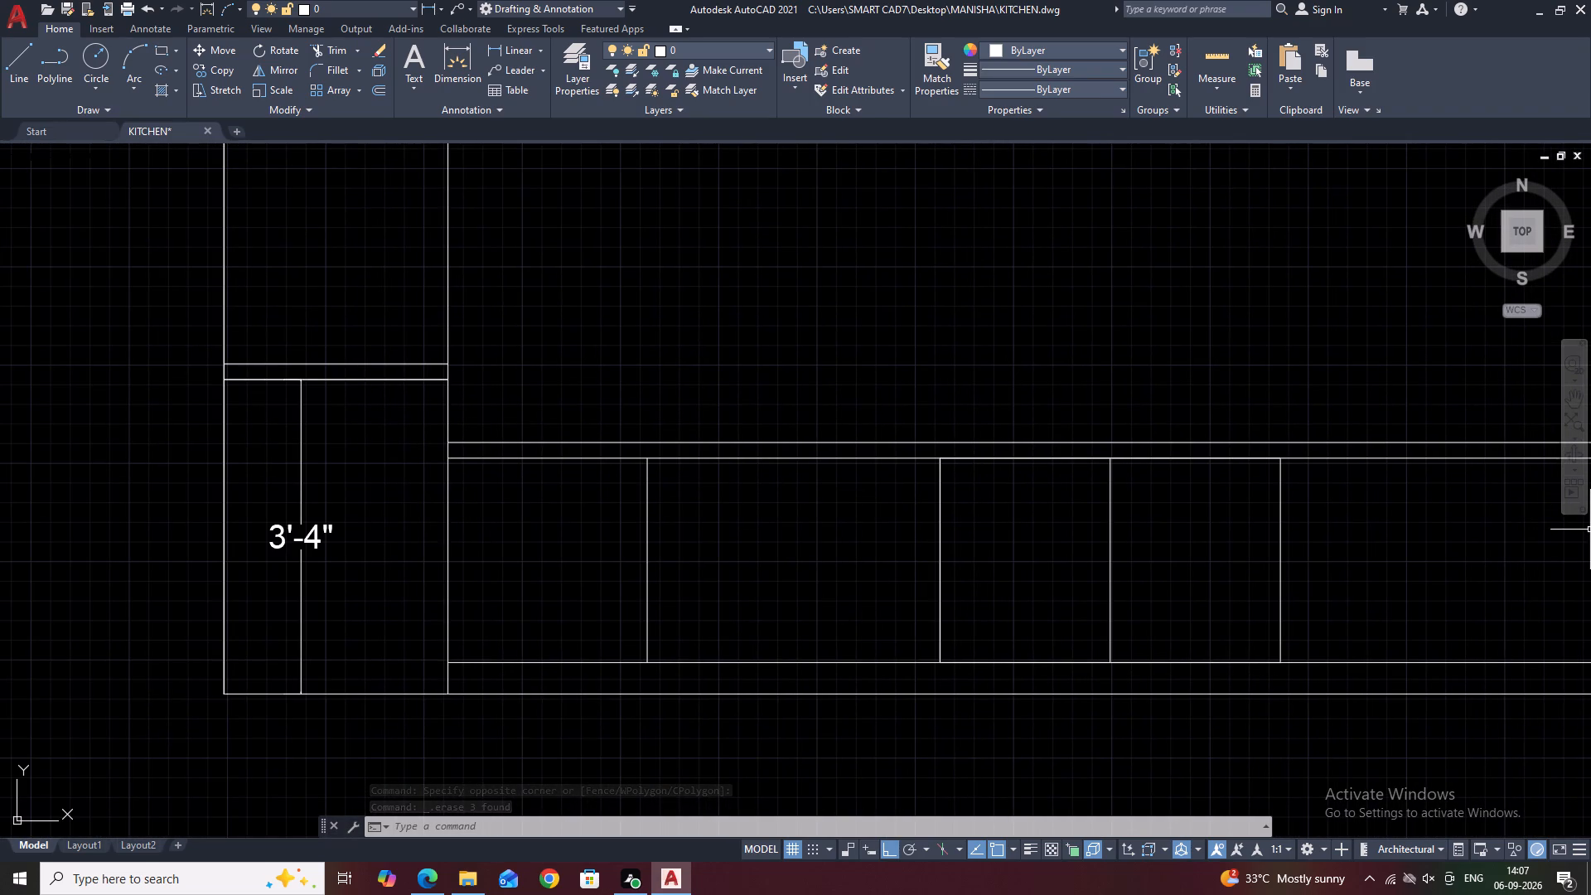
key(l)
key(space)
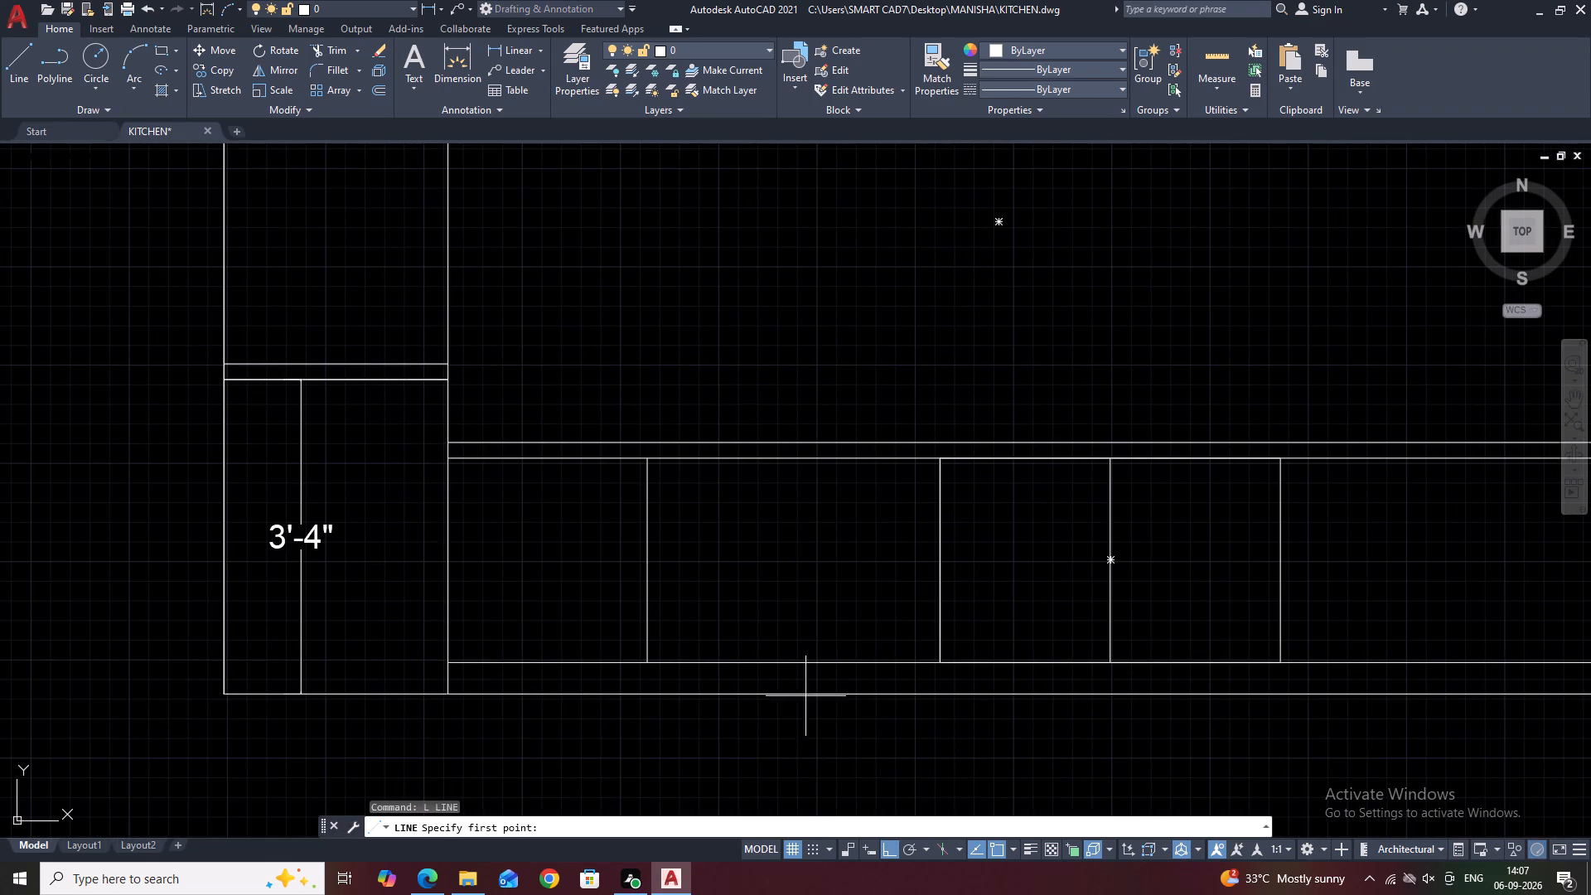
click(643, 661)
click(937, 660)
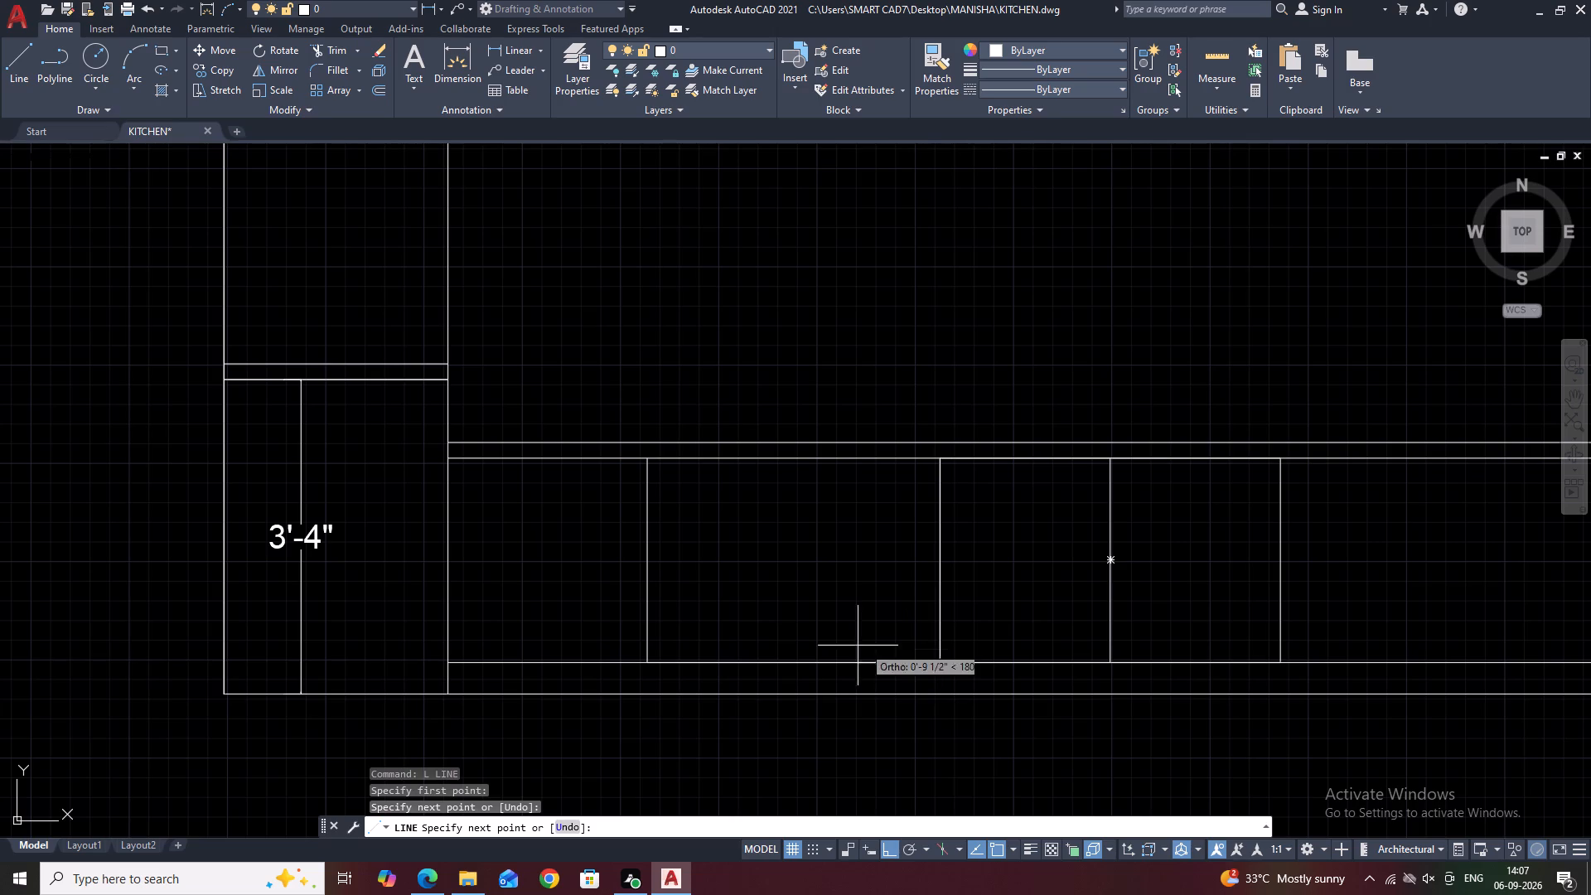
key(space)
Draw a vertical divider from the helper line's midpoint up to the underside of the countertop.
key(space)
drag(795, 660, 790, 635)
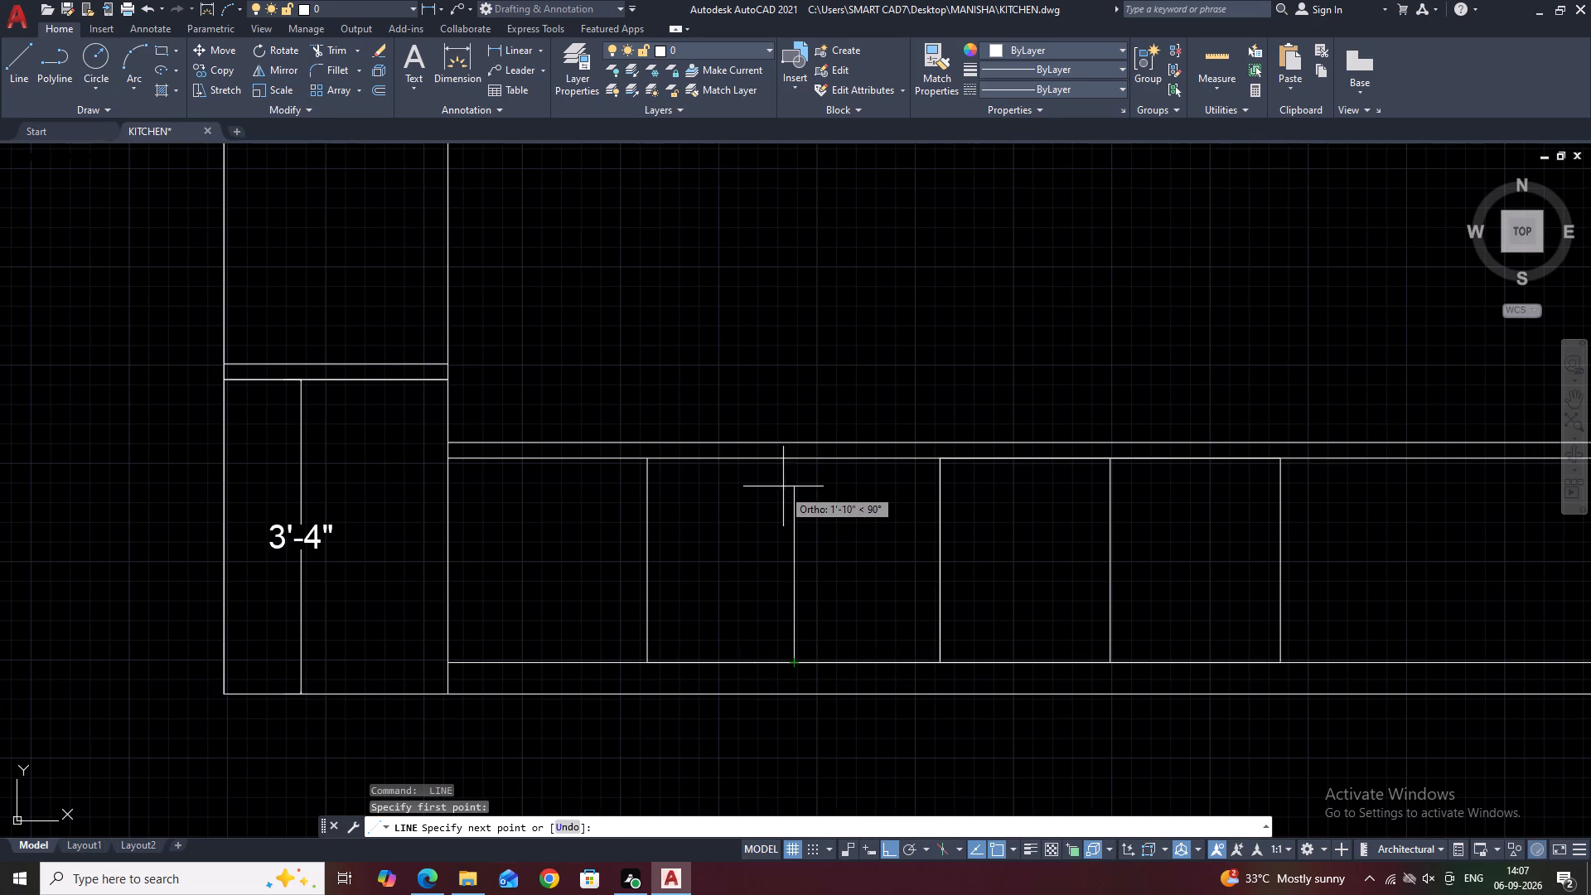
click(798, 461)
key(Escape)
Delete the horizontal helper line along the left base unit's bottom.
drag(570, 620, 655, 648)
click(994, 669)
key(Delete)
Mirror the central two-door unit to the right about its right edge, keeping the original.
scroll(636, 549, down, 1)
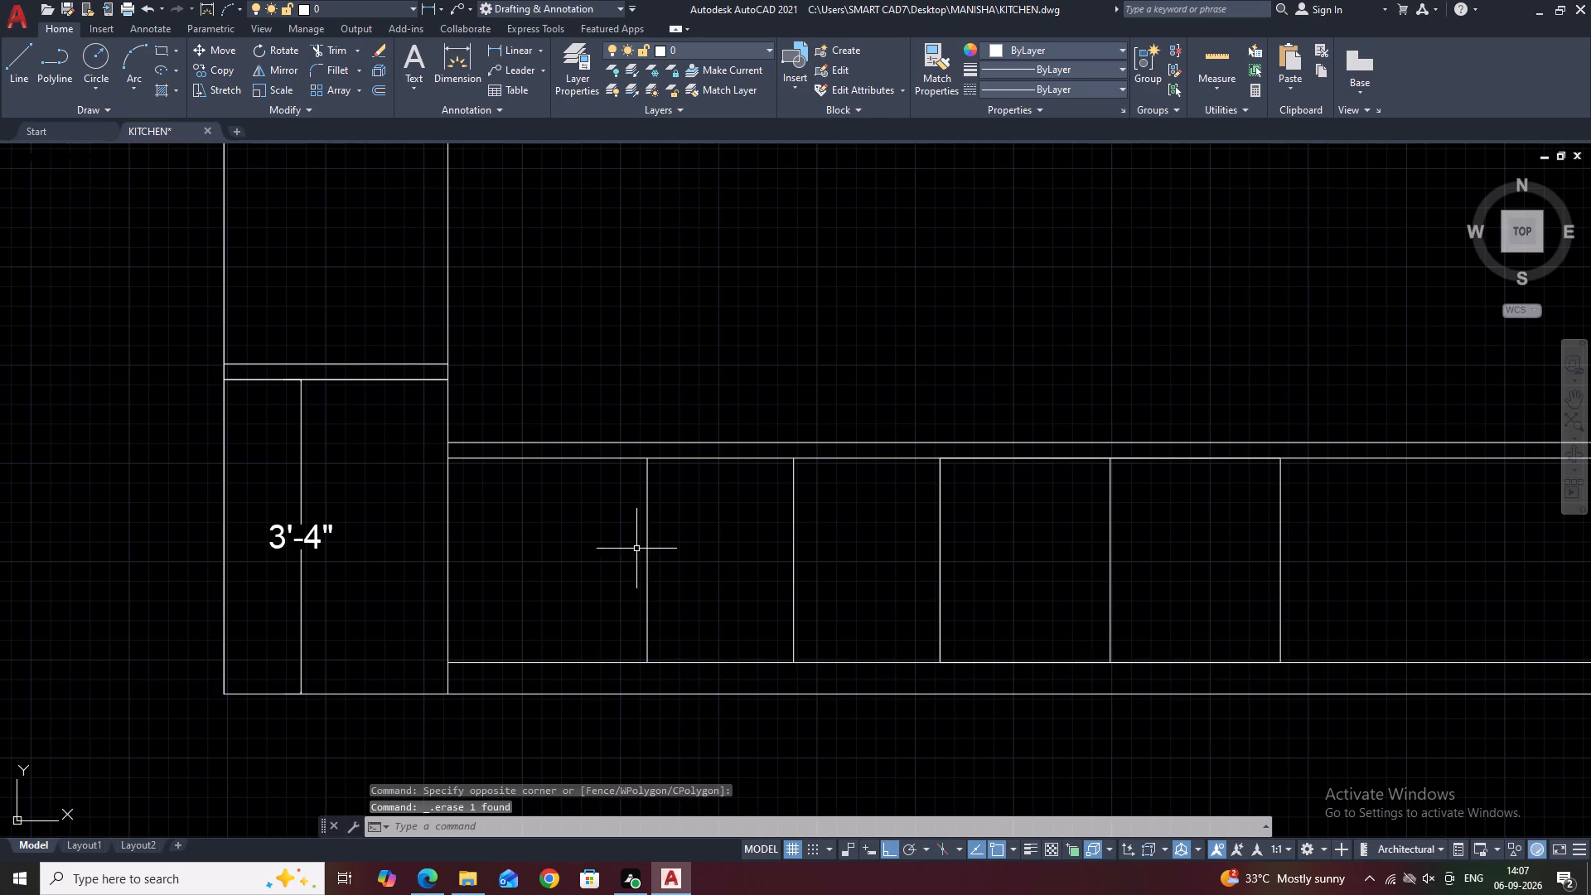
middle_drag(1169, 520, 840, 559)
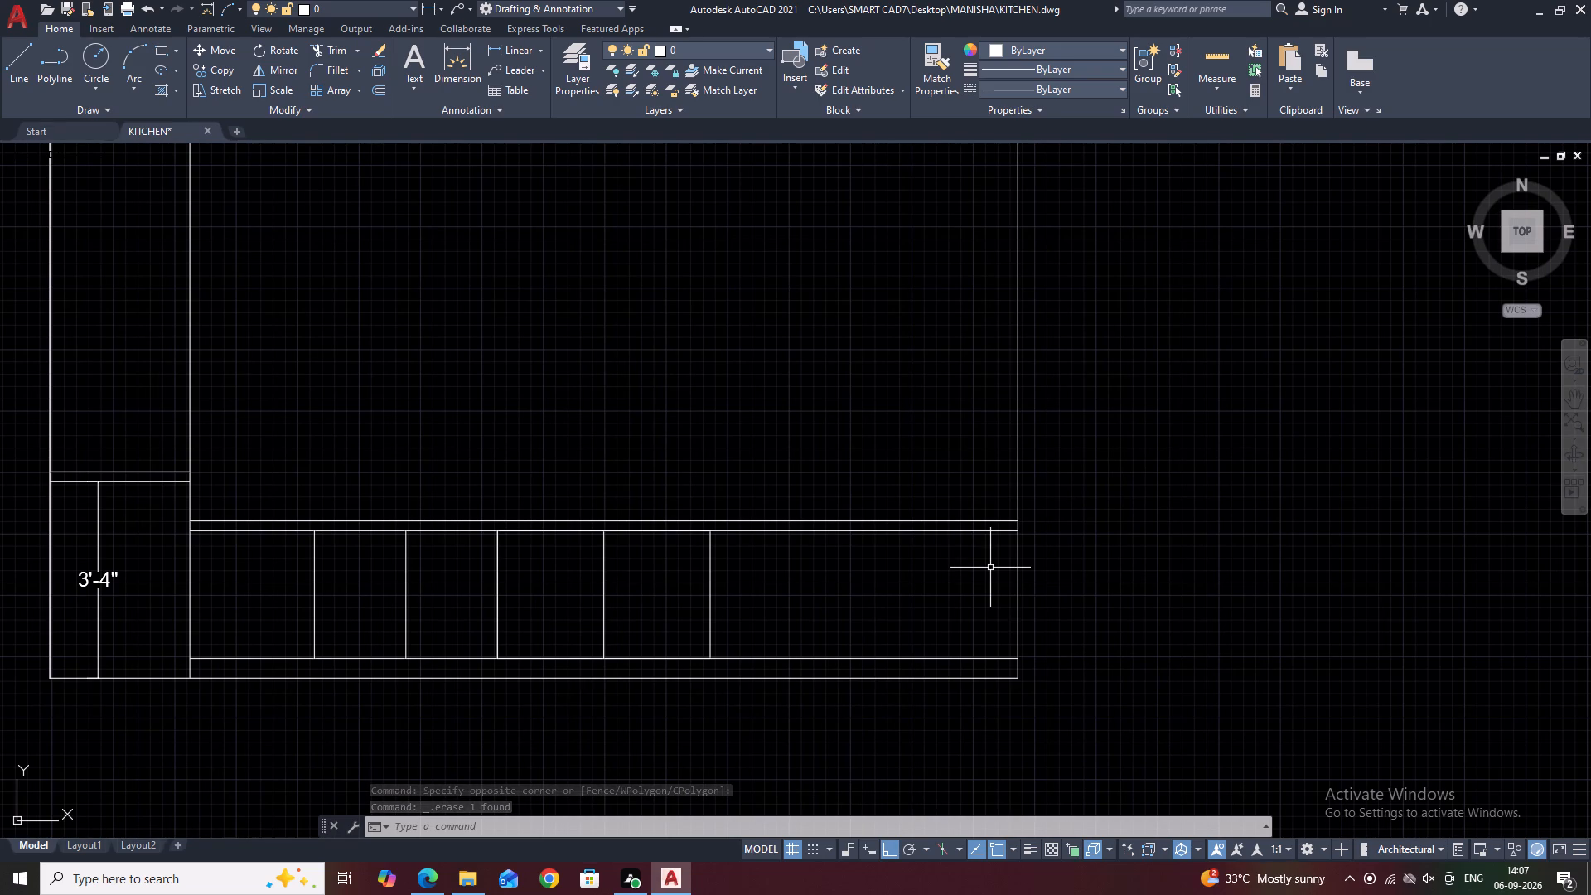
click(482, 489)
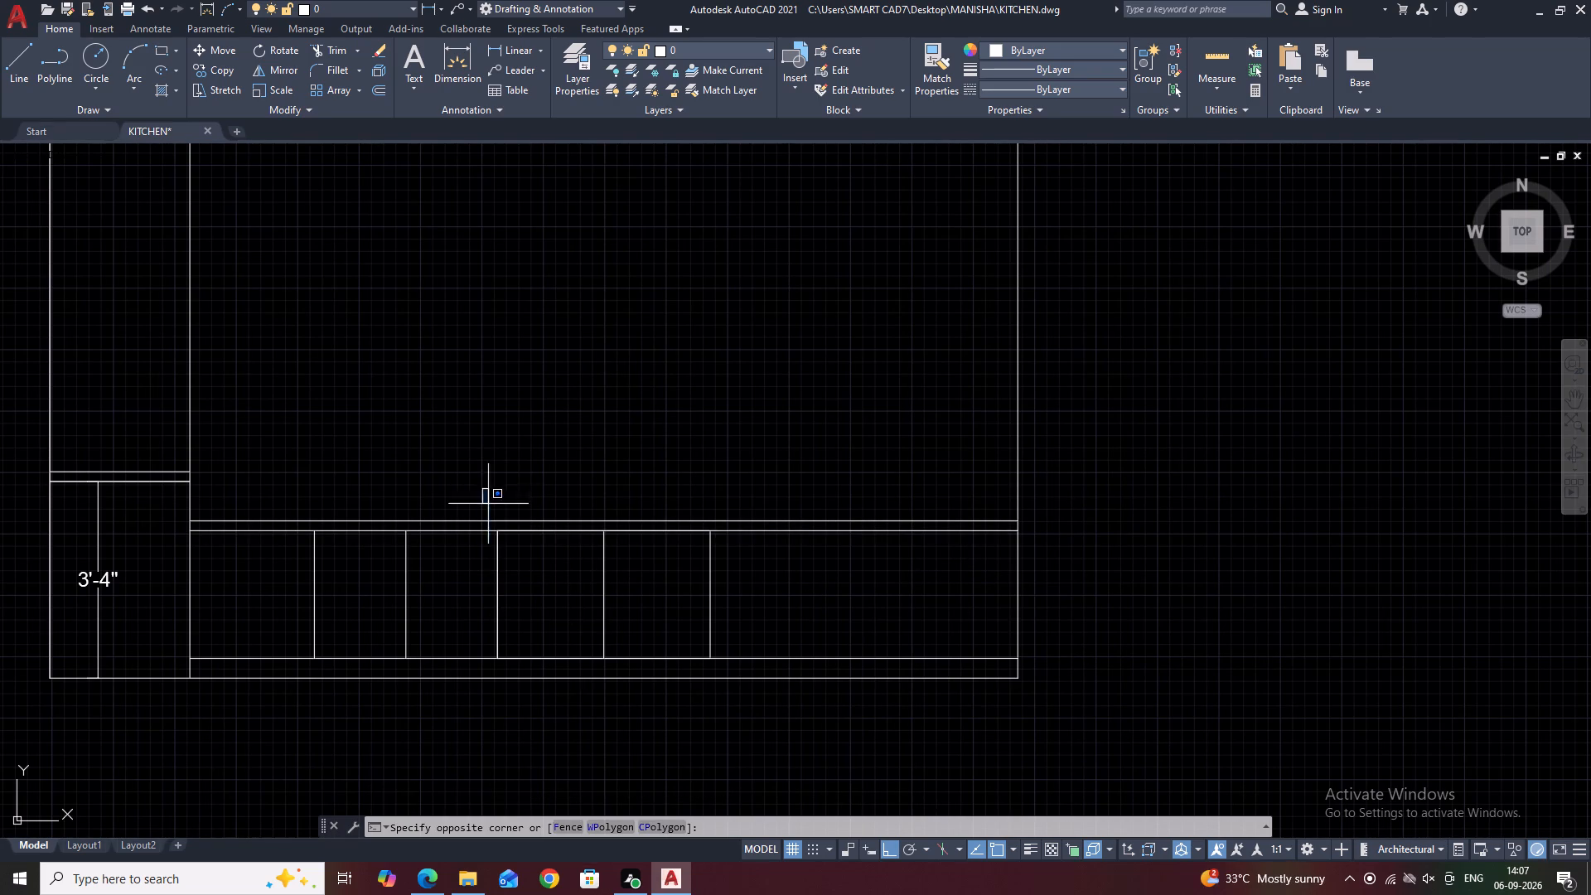
click(759, 676)
middle_drag(751, 577, 774, 723)
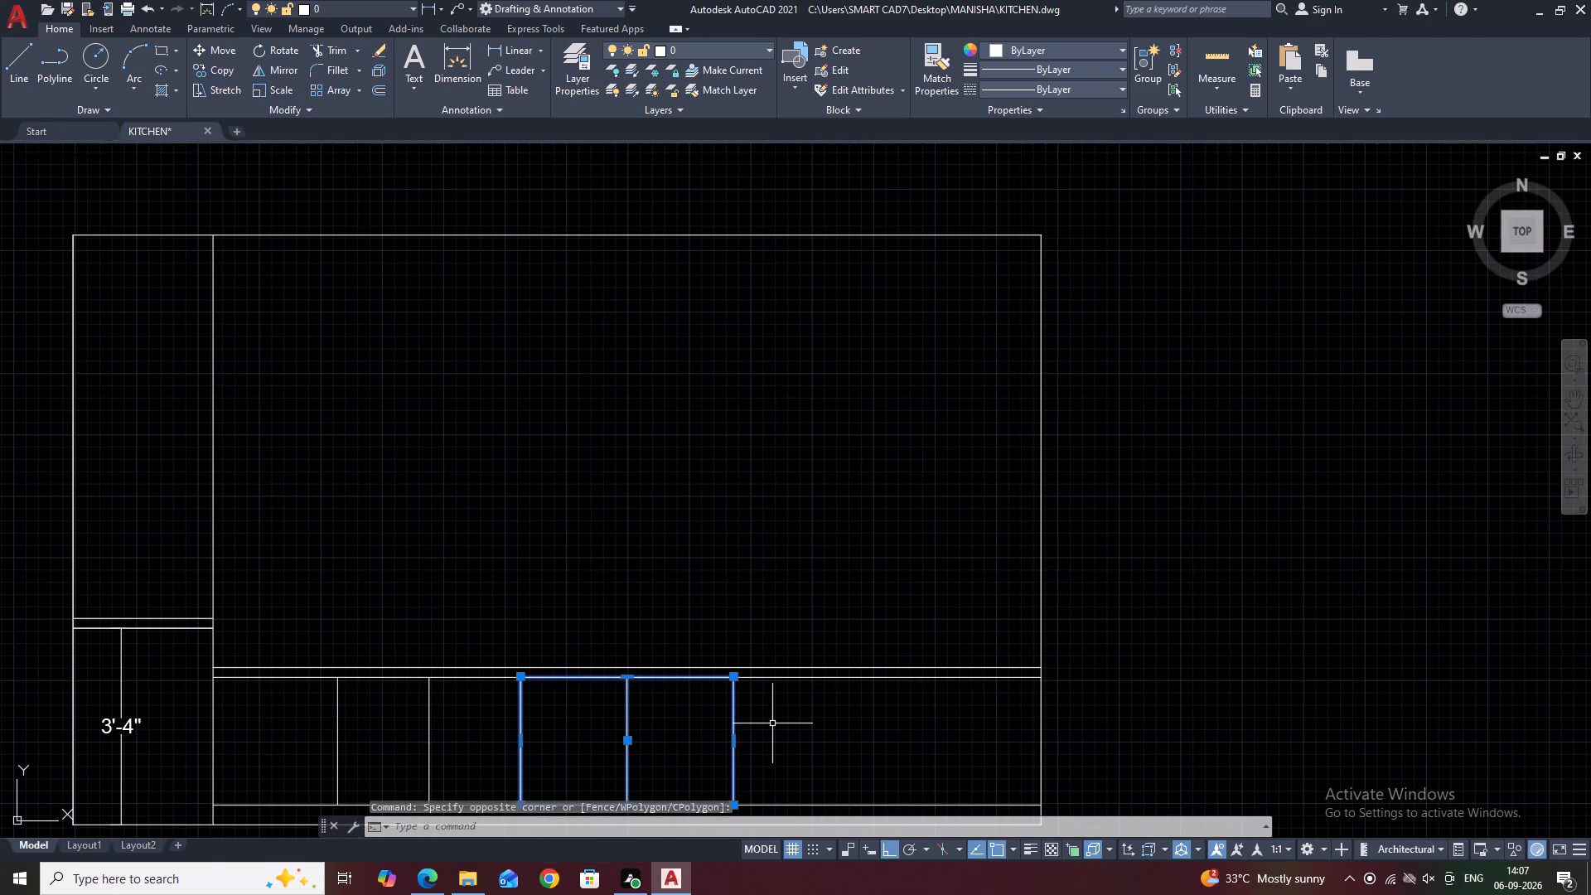
text(MI)
key(space)
click(736, 804)
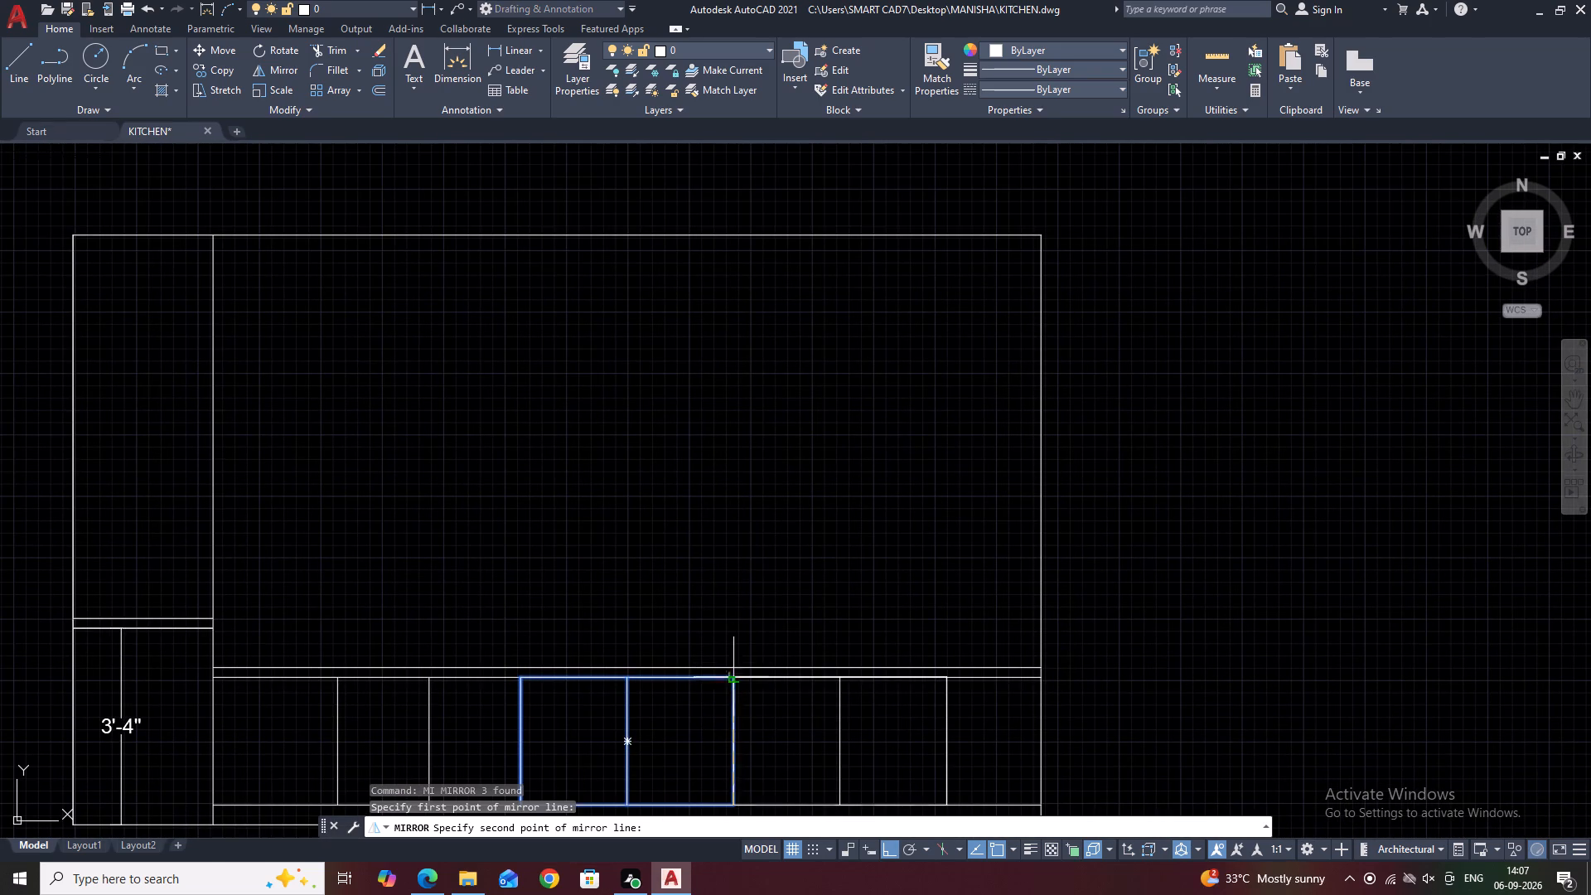
click(727, 616)
key(Return)
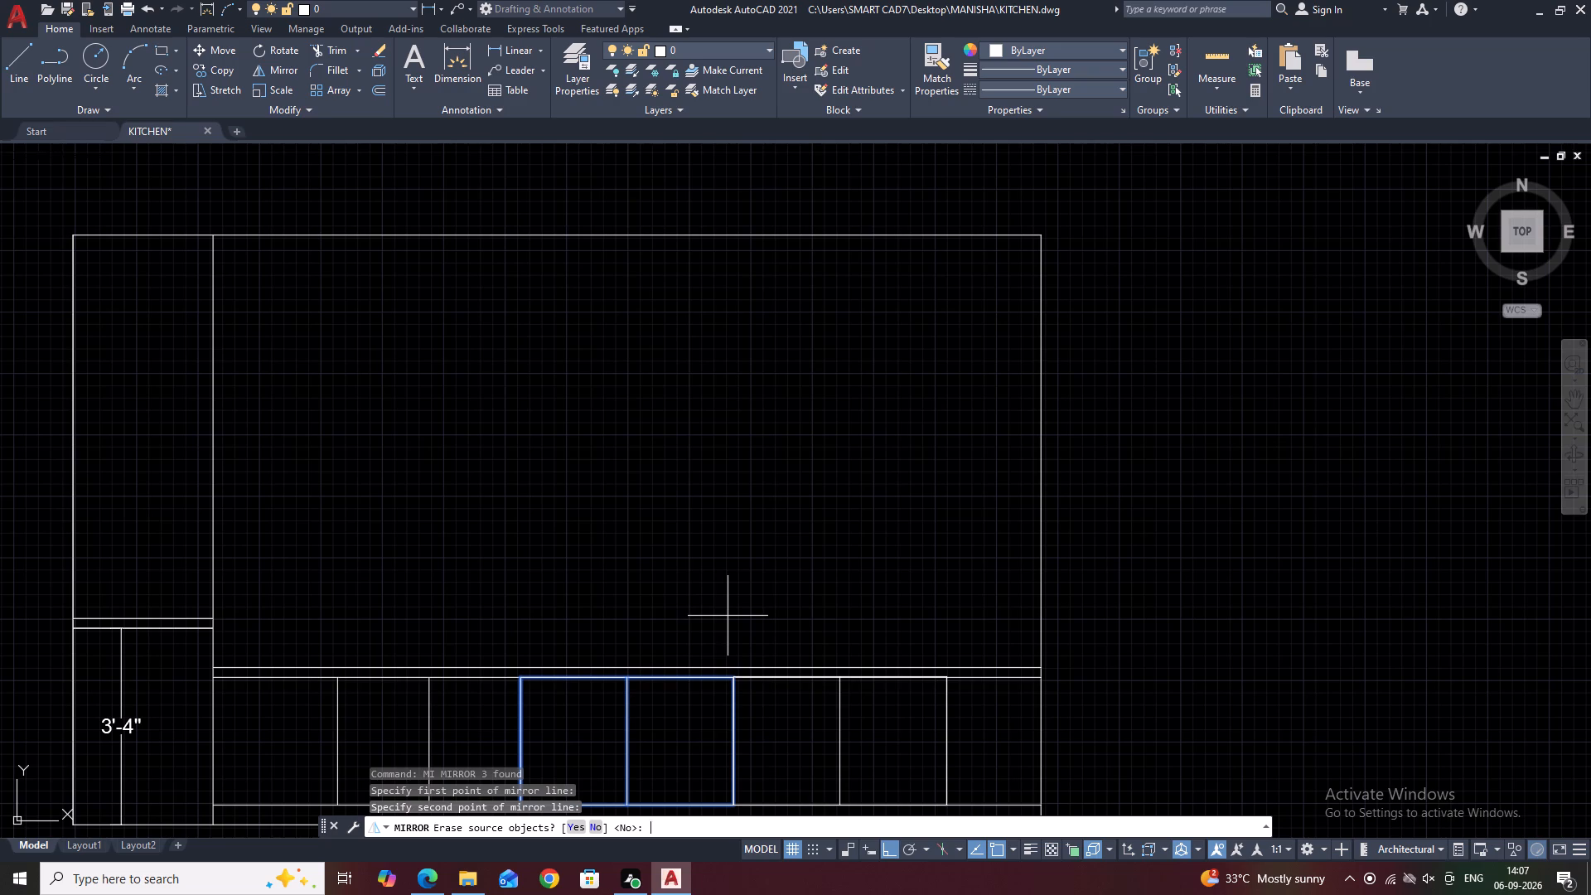
Trim the overlapping line on the edge shared by the central unit and its mirrored copy.
scroll(730, 618, down, 1)
middle_drag(813, 695, 822, 655)
scroll(713, 677, up, 1)
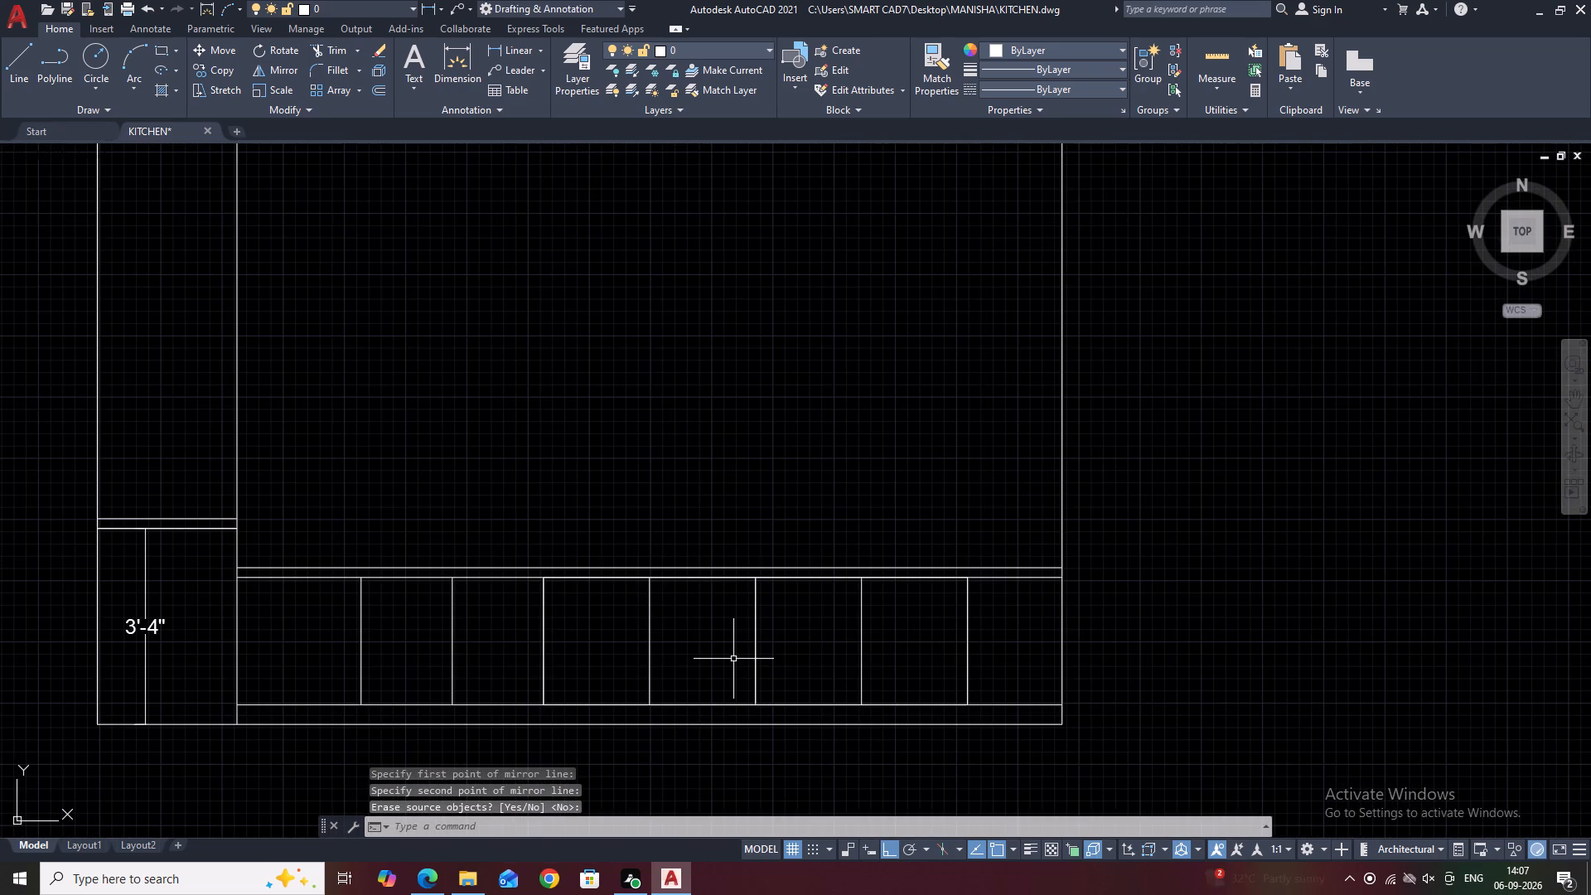
text(TR)
key(space)
click(755, 665)
key(Escape)
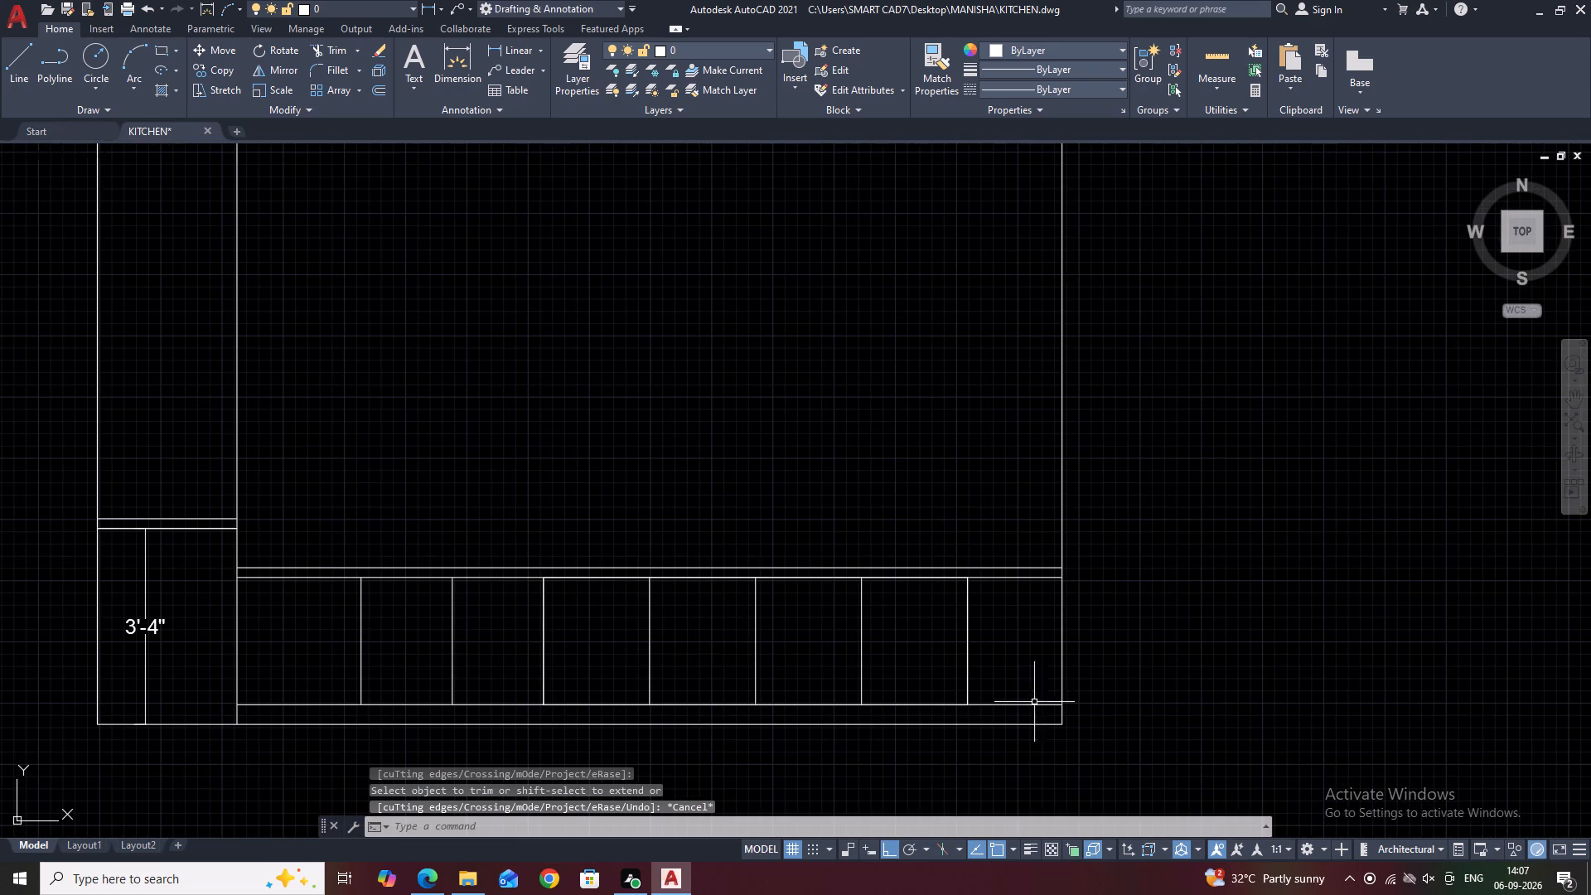
Trim the overlapping lines along the top edges of the central unit and its mirrored copy, and on the central unit's left edge.
key(space)
click(743, 578)
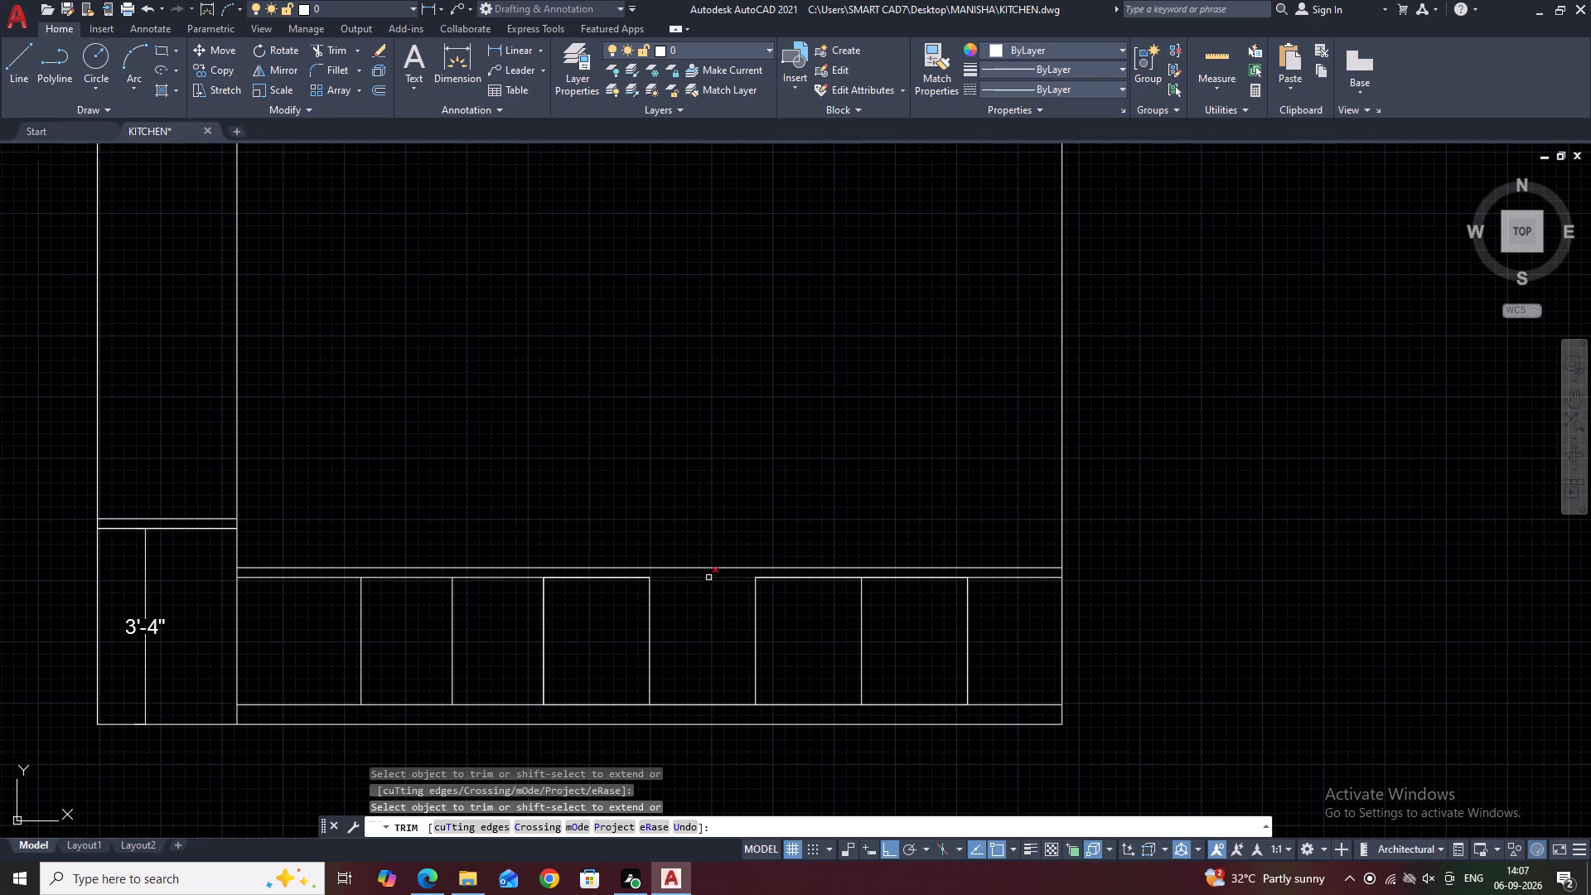
click(615, 578)
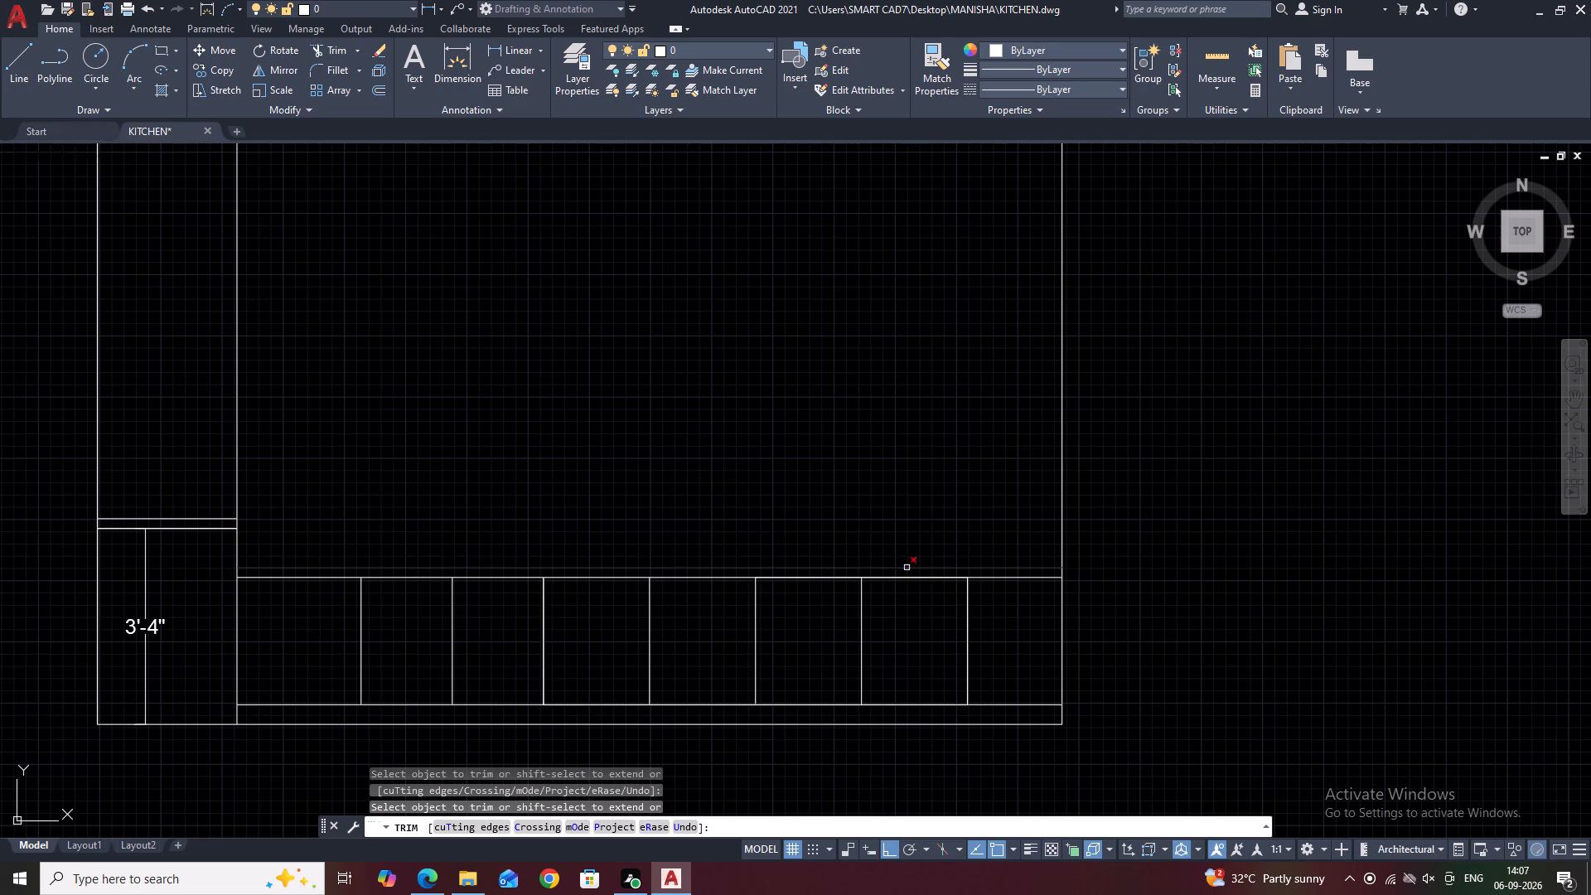
click(834, 580)
click(831, 596)
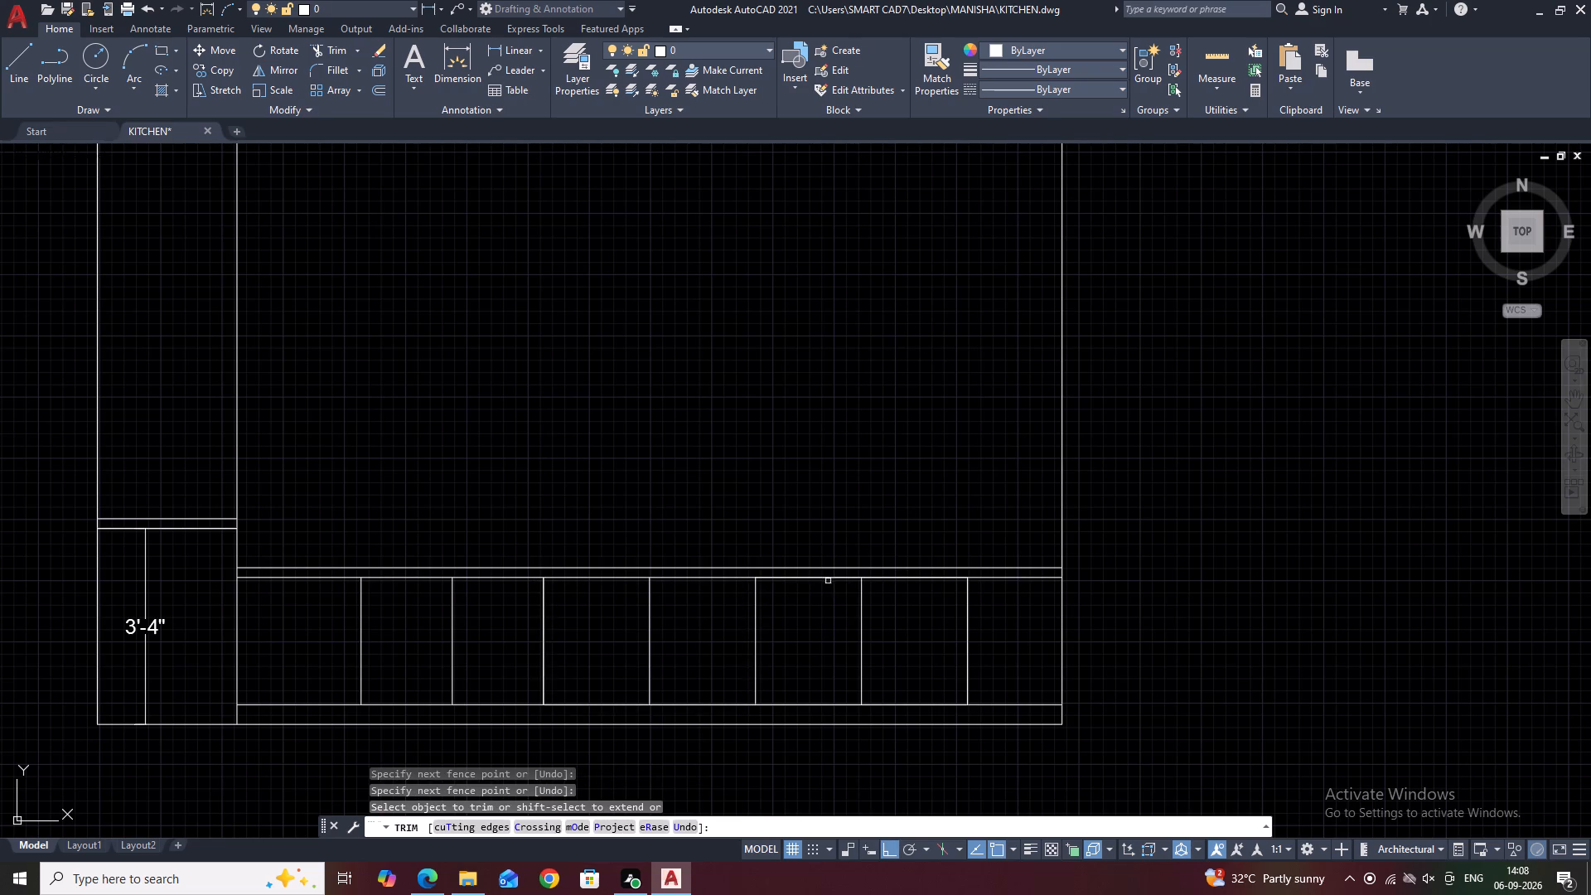
click(827, 578)
click(892, 578)
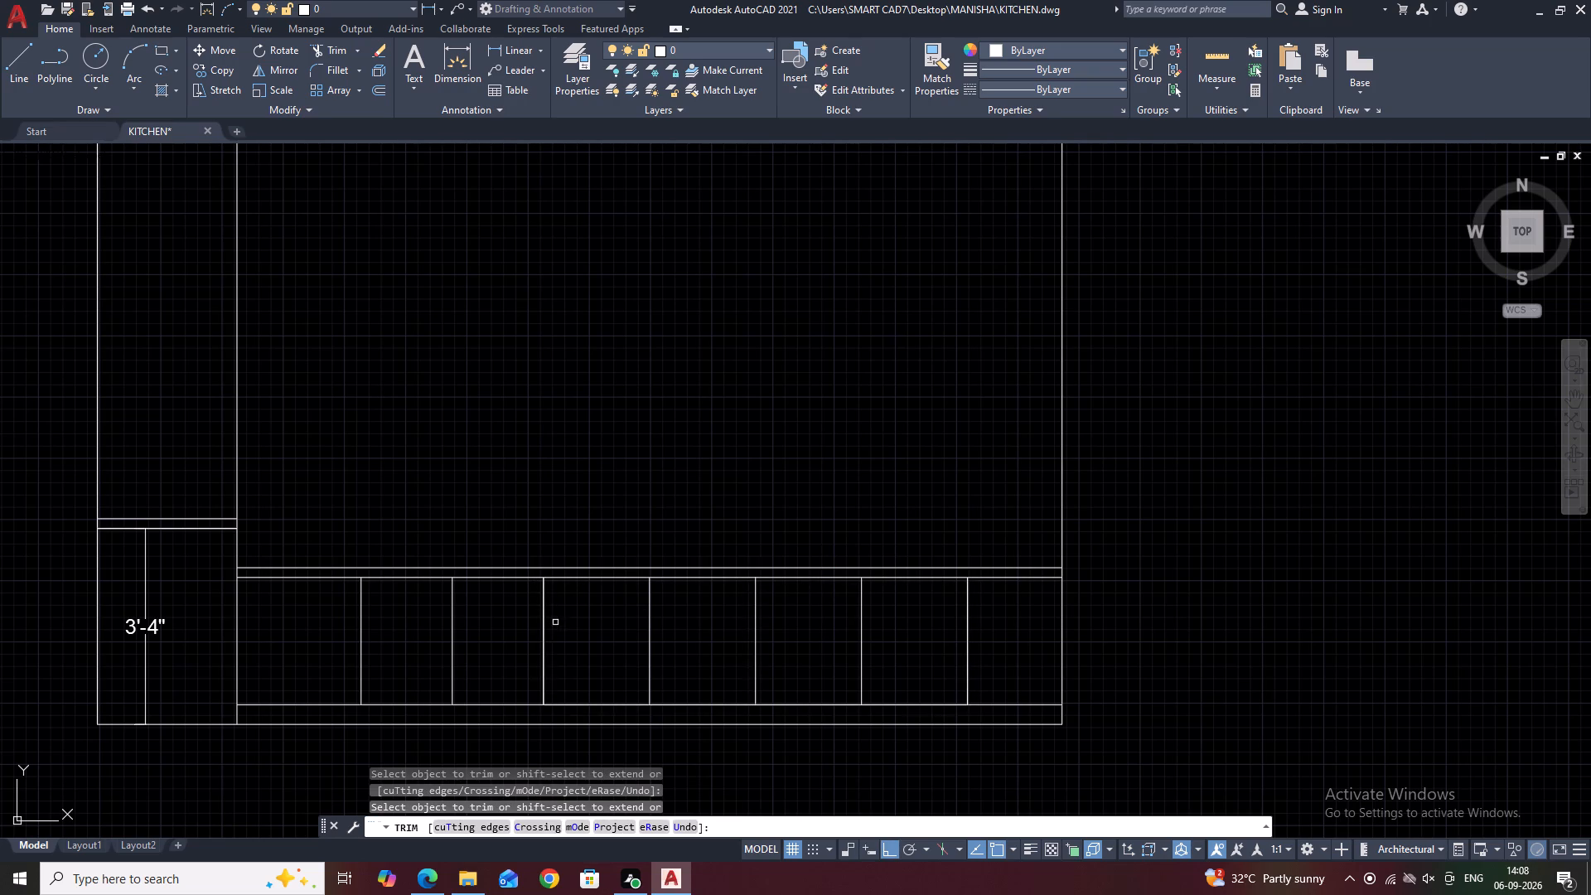
click(544, 616)
key(Escape)
Draw a rectangle for the sink from the countertop's top edge down, spanning most of the second and third base cabinet bays.
scroll(638, 631, down, 2)
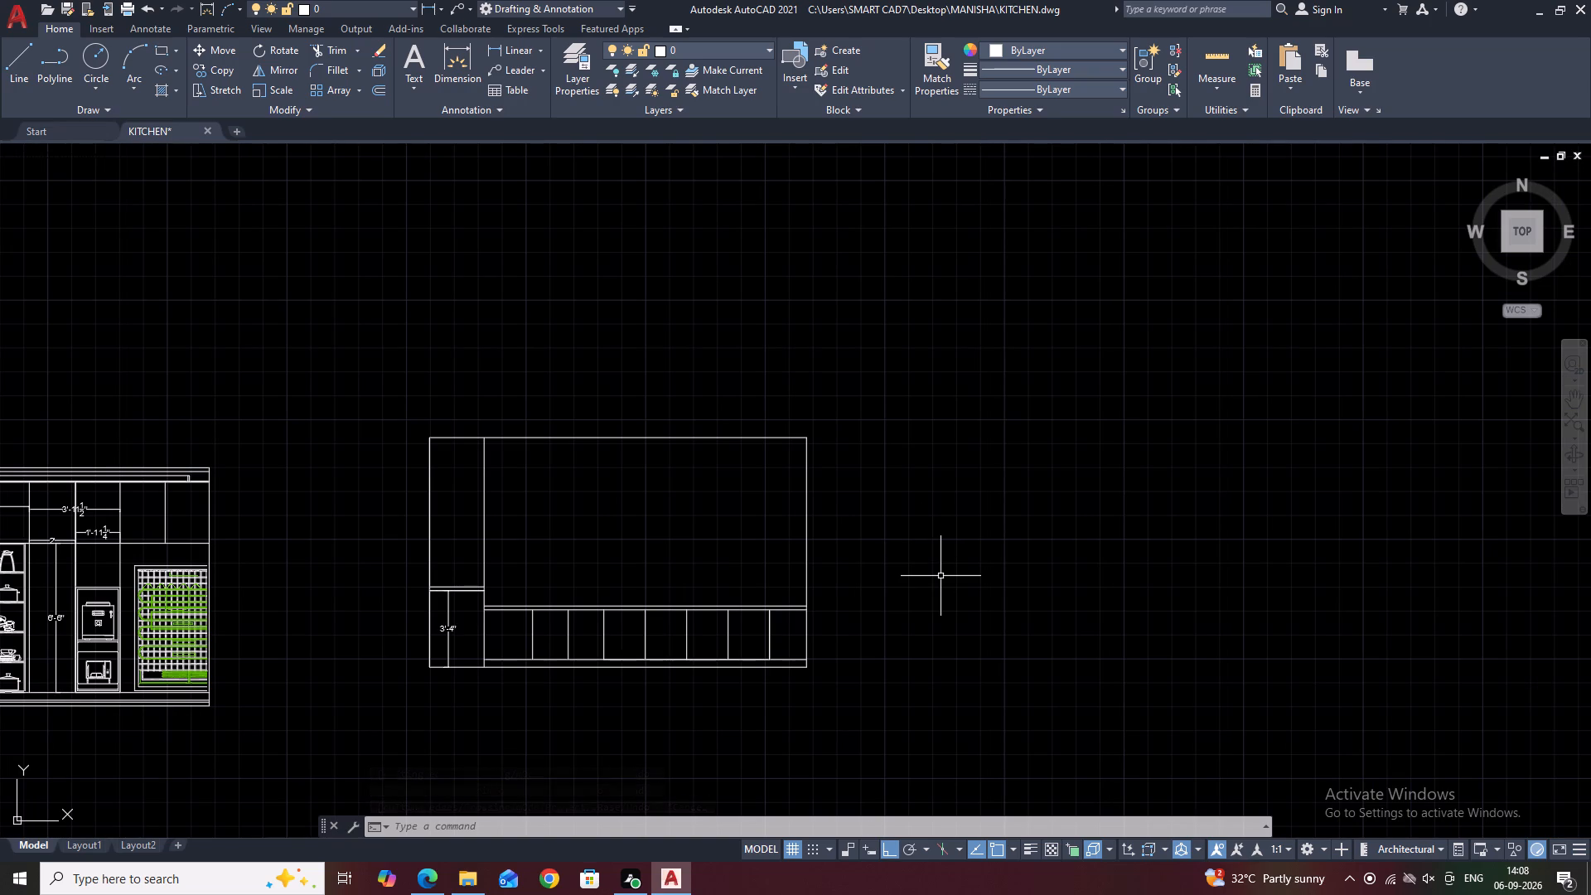
middle_drag(661, 626, 799, 654)
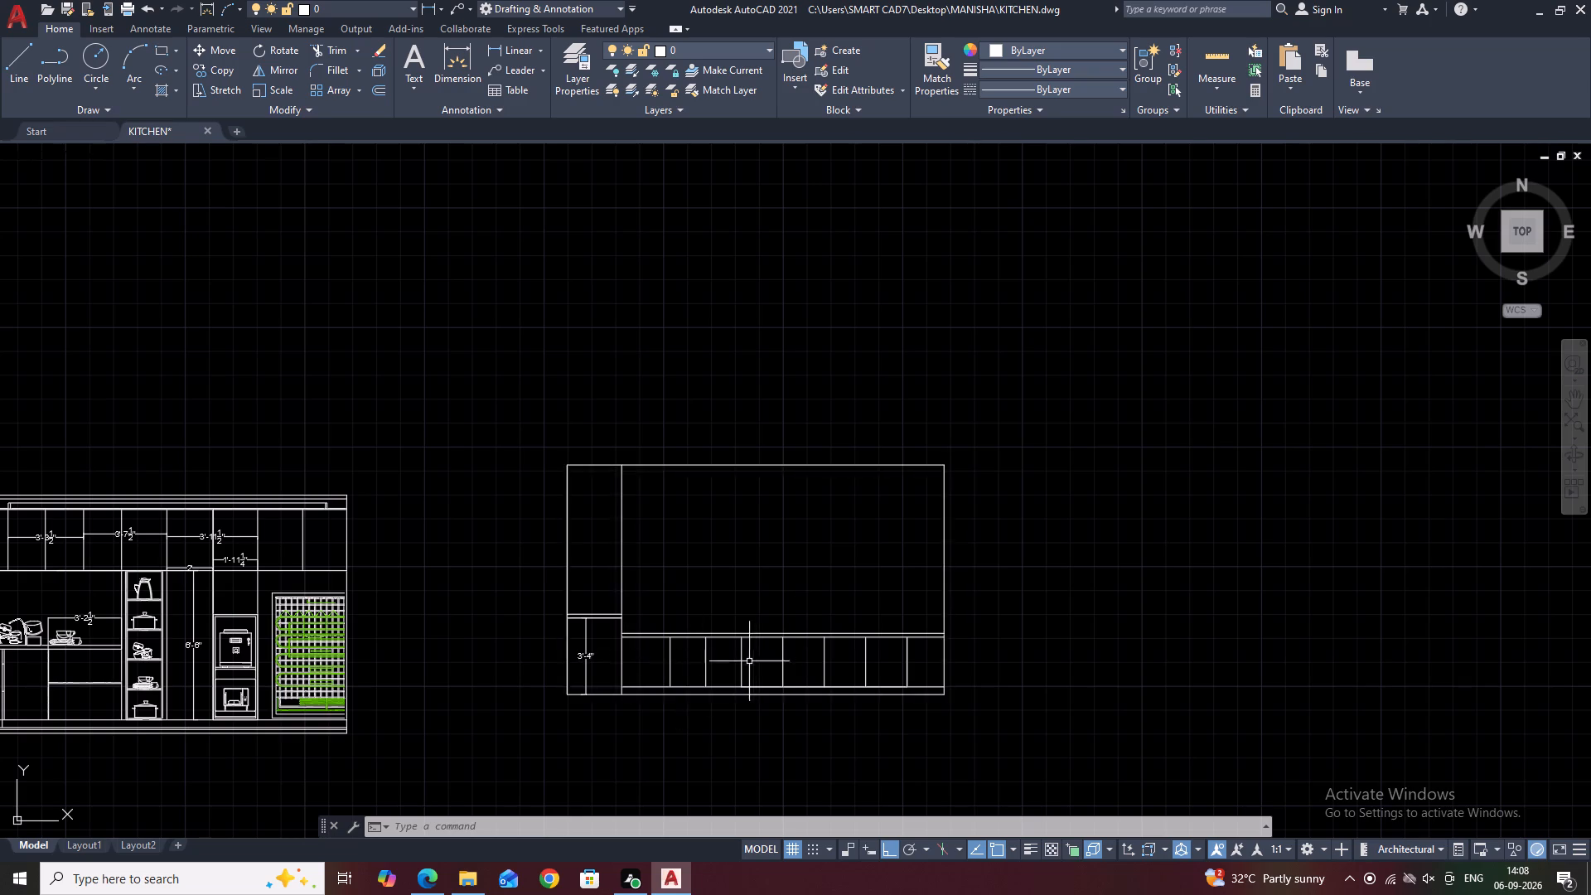
scroll(756, 655, up, 2)
middle_drag(968, 604, 992, 554)
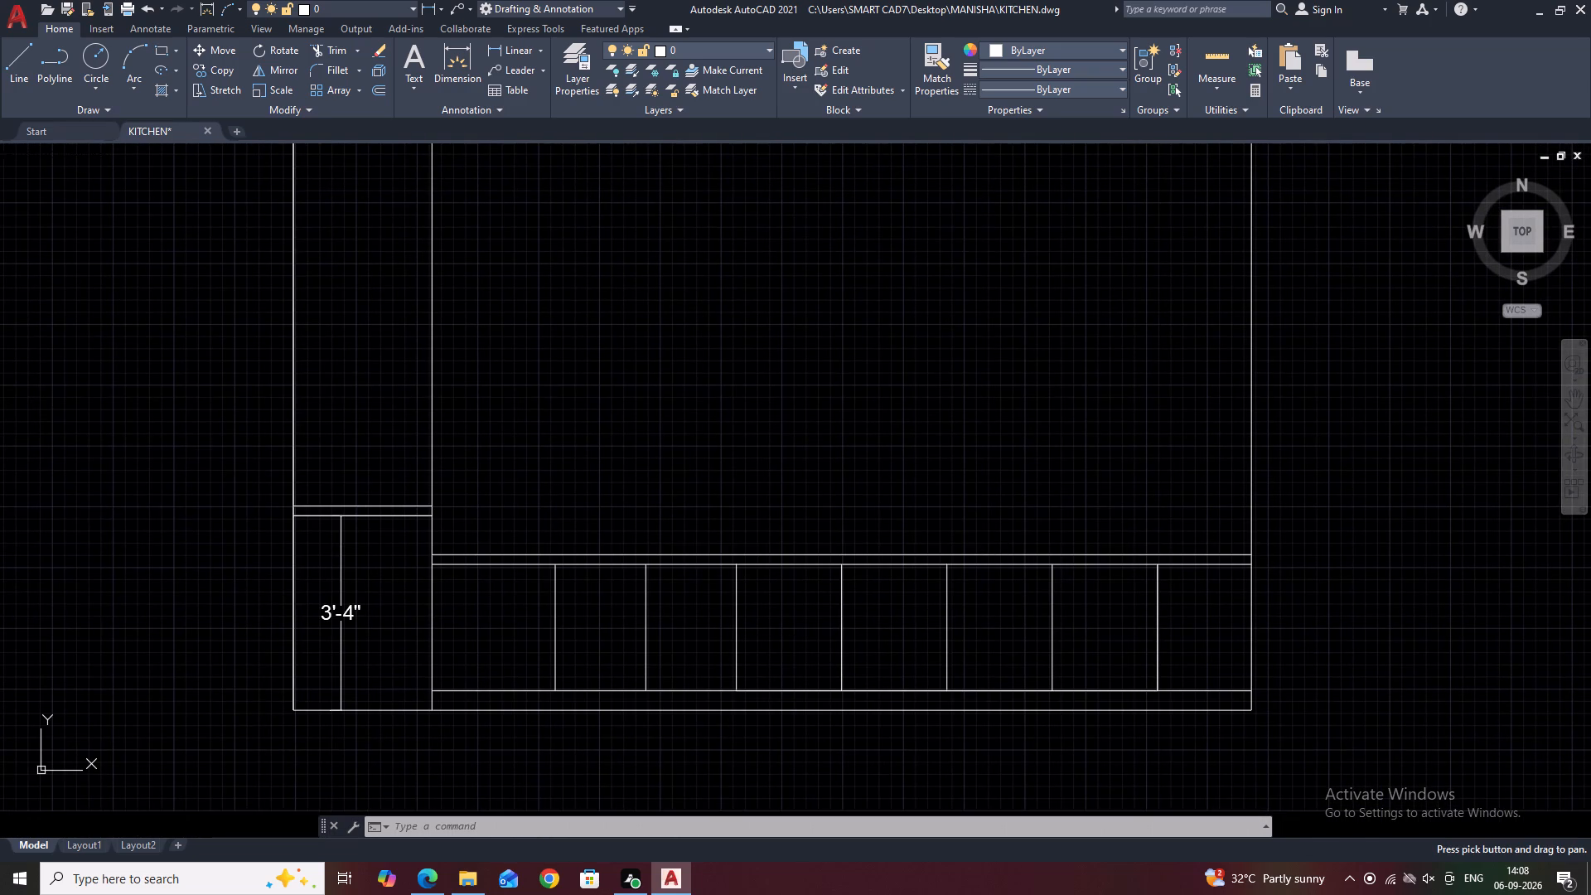
scroll(534, 570, up, 2)
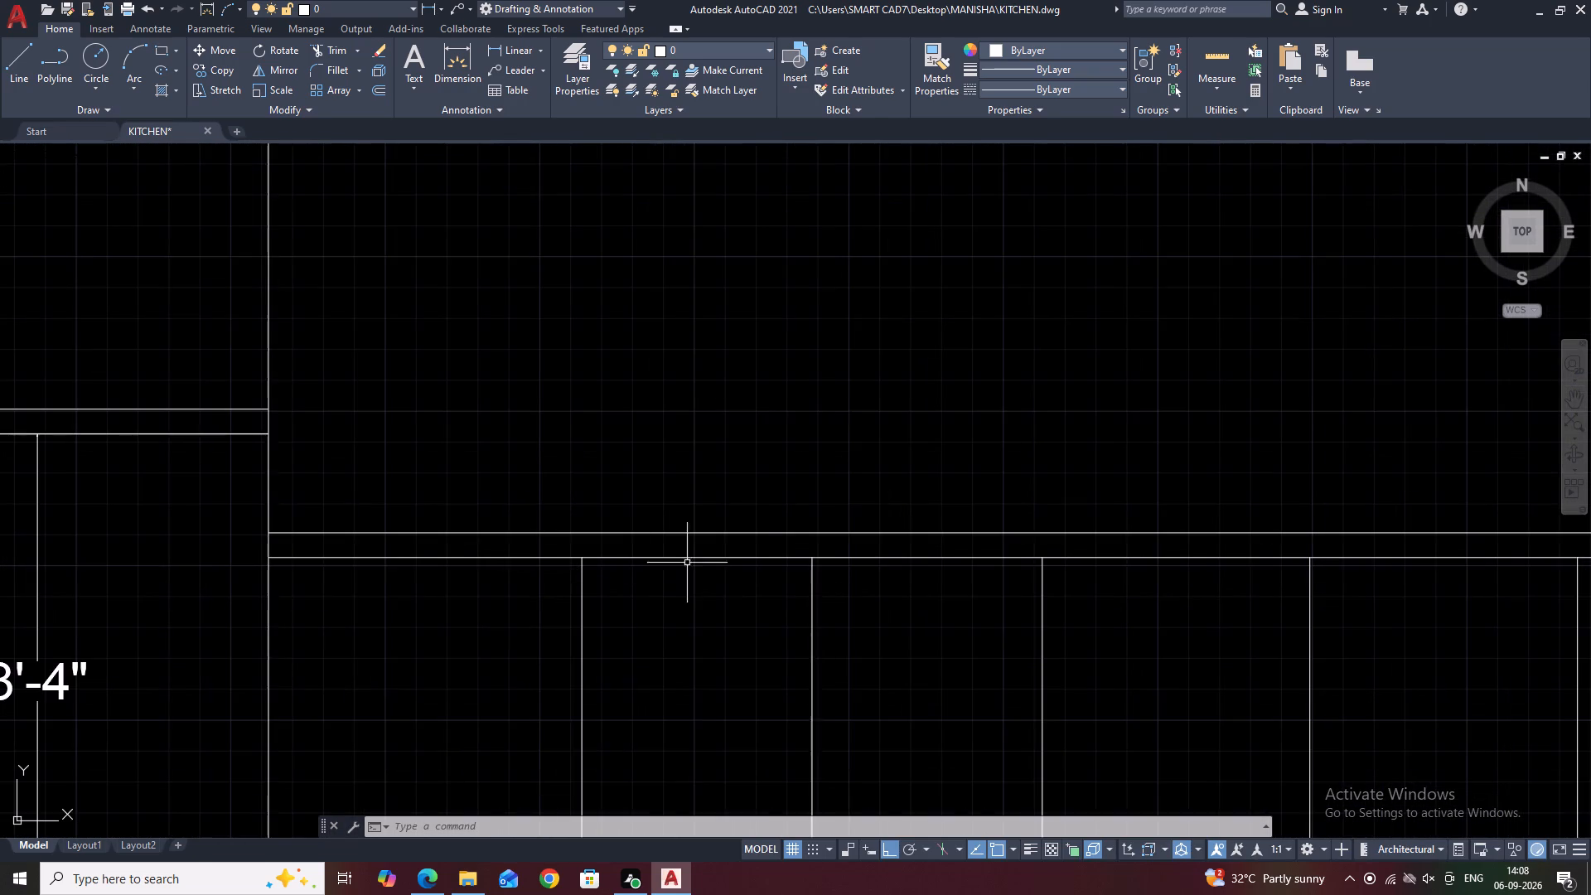
middle_drag(734, 544, 672, 615)
text(EC)
key(space)
key(Escape)
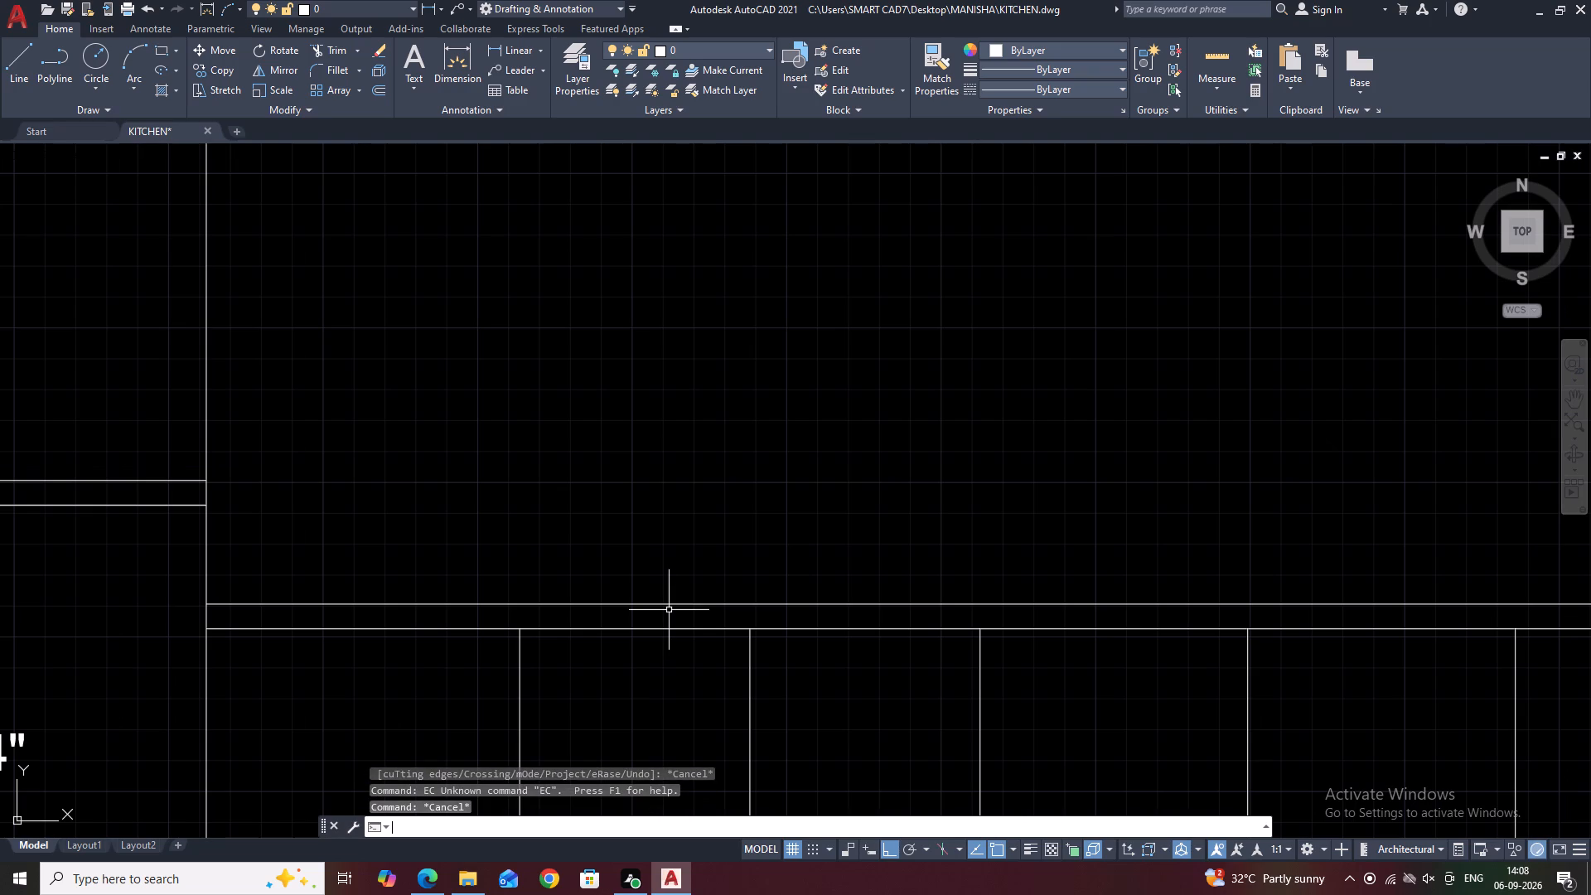
text(REC)
key(space)
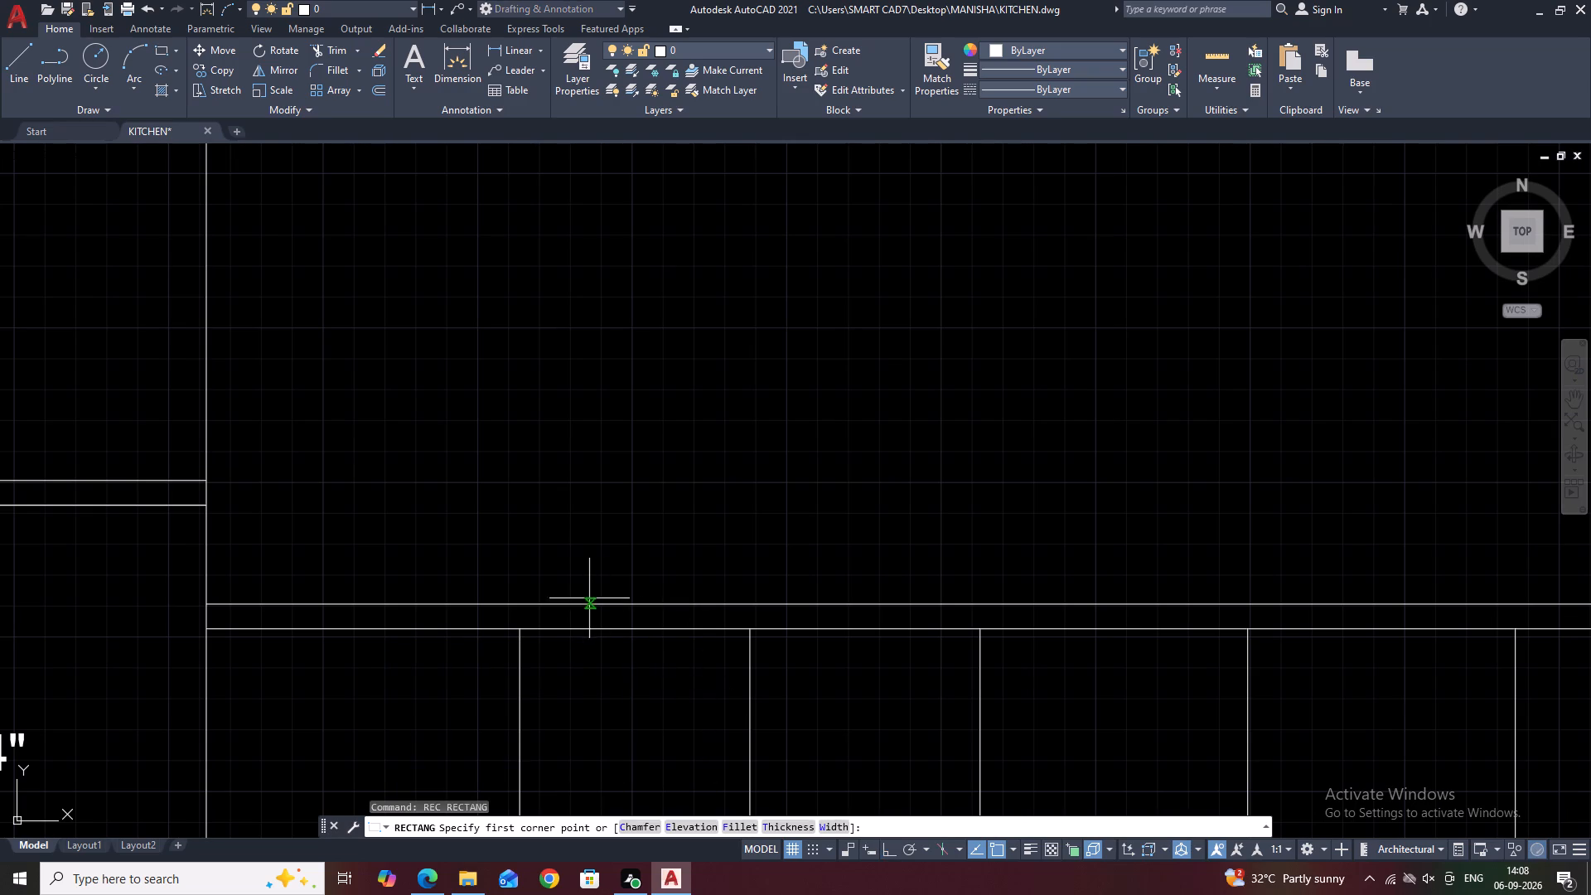
click(583, 606)
scroll(835, 737, down, 2)
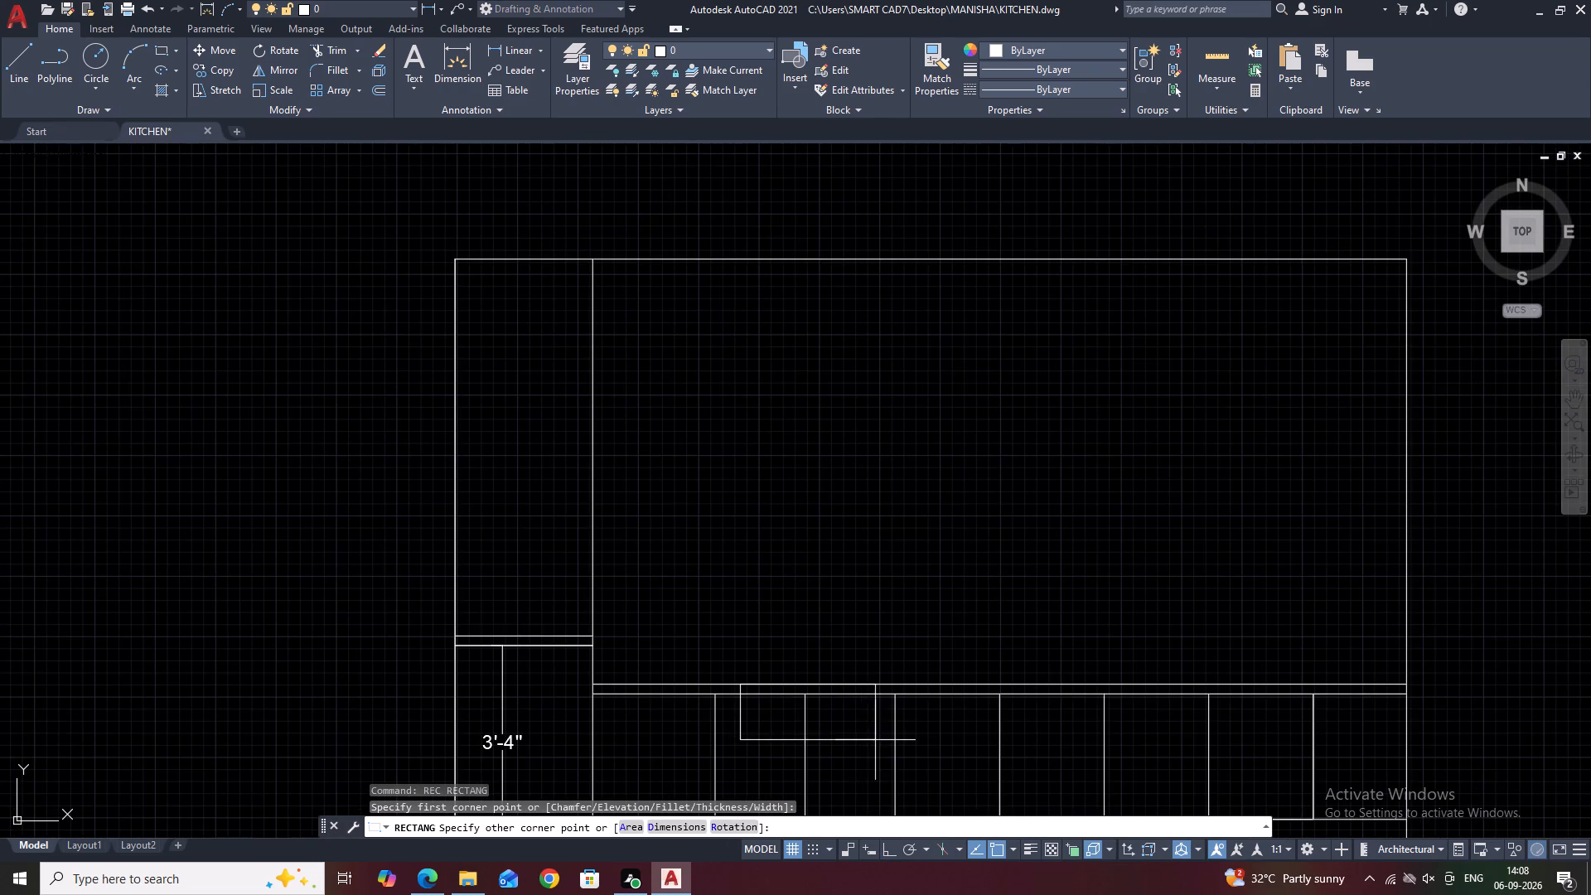
middle_drag(879, 755, 883, 669)
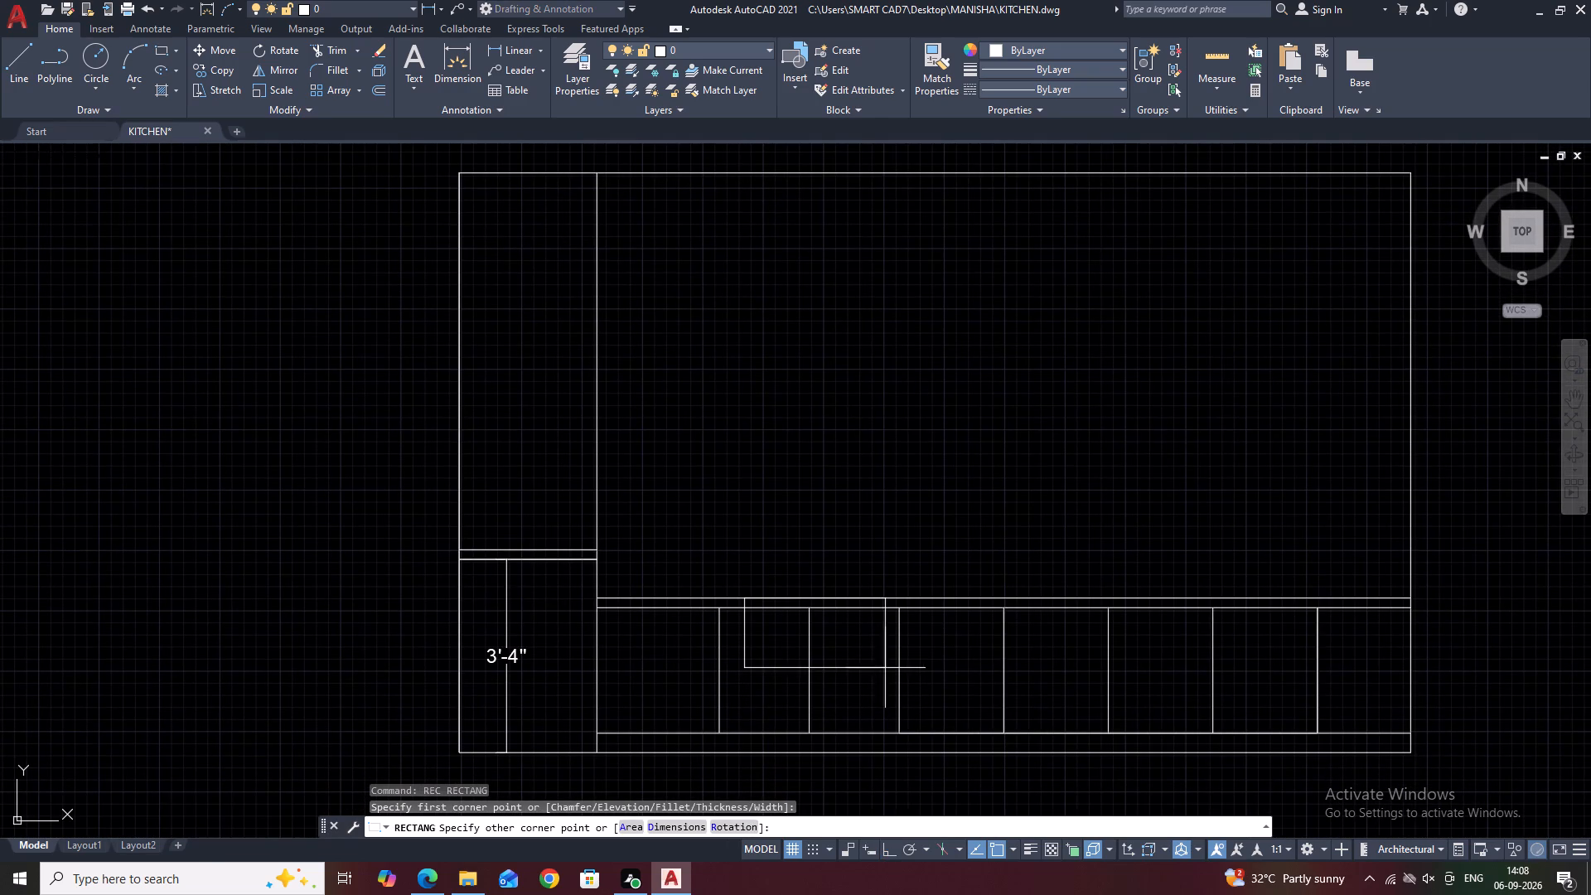
click(879, 670)
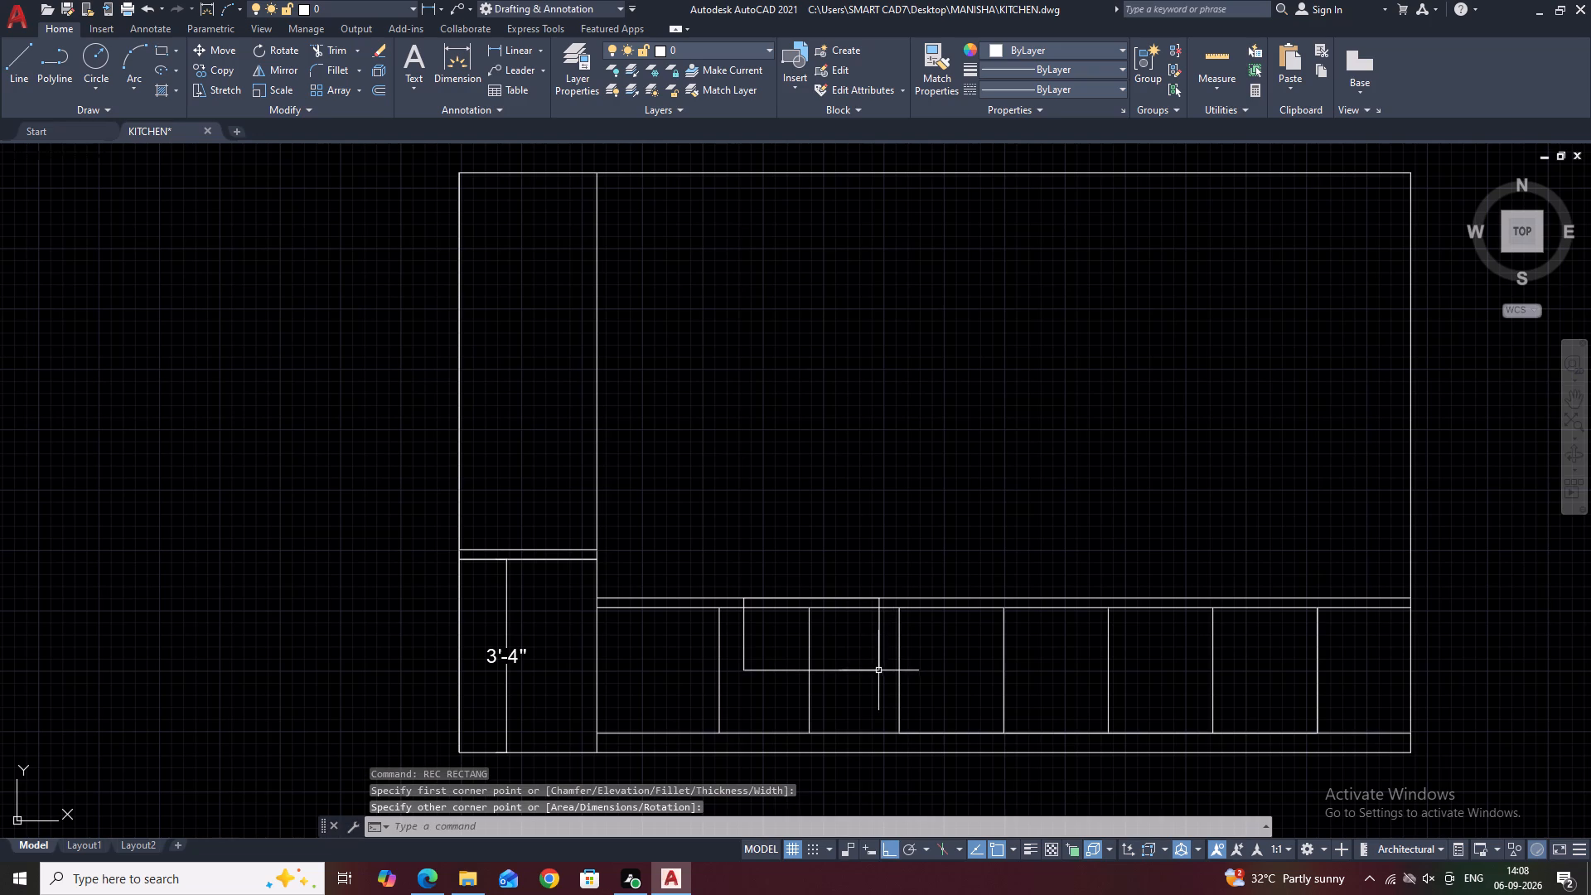
Draw a stepped sink profile inside the rectangle: a shallow ledge over the left half, a drop, a flat basin floor and a rise to the countertop top.
middle_drag(846, 623, 818, 689)
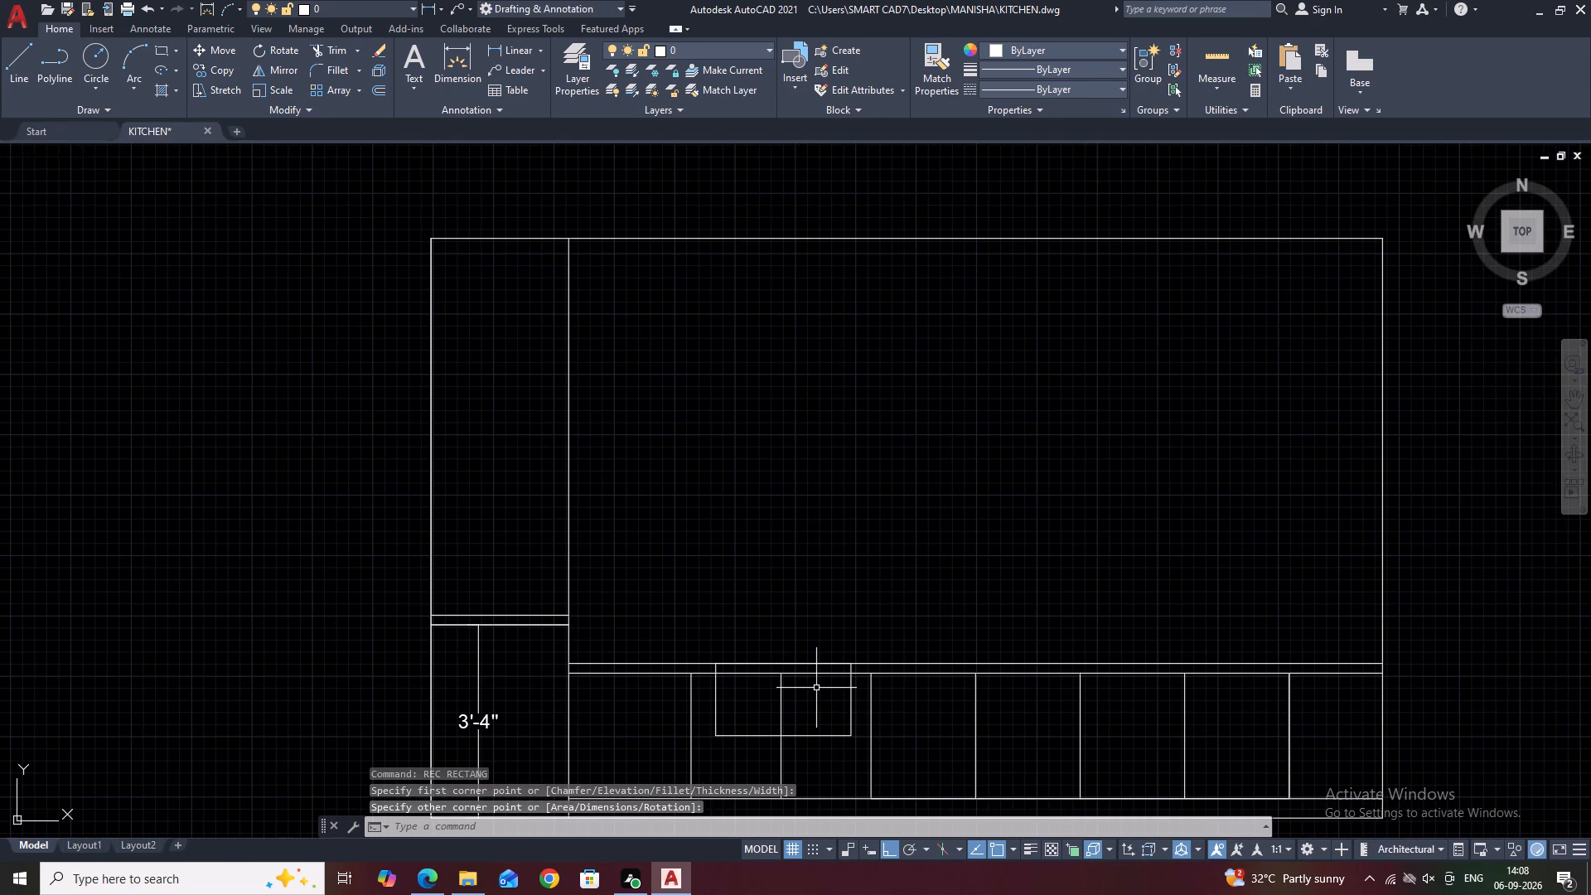
scroll(699, 699, up, 2)
text(L)
key(space)
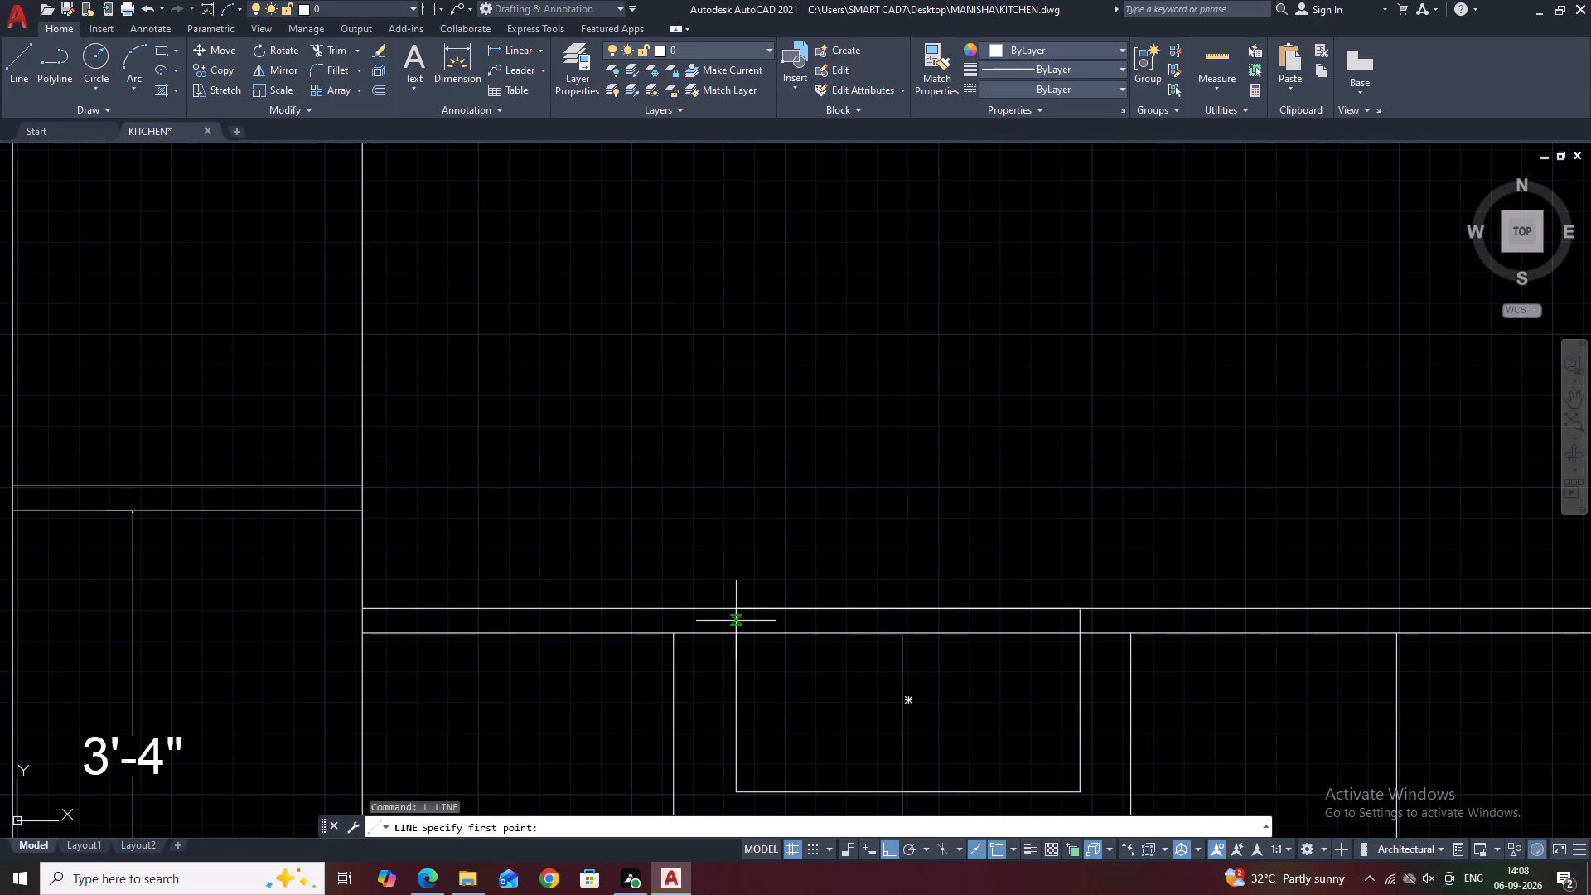
scroll(734, 621, up, 2)
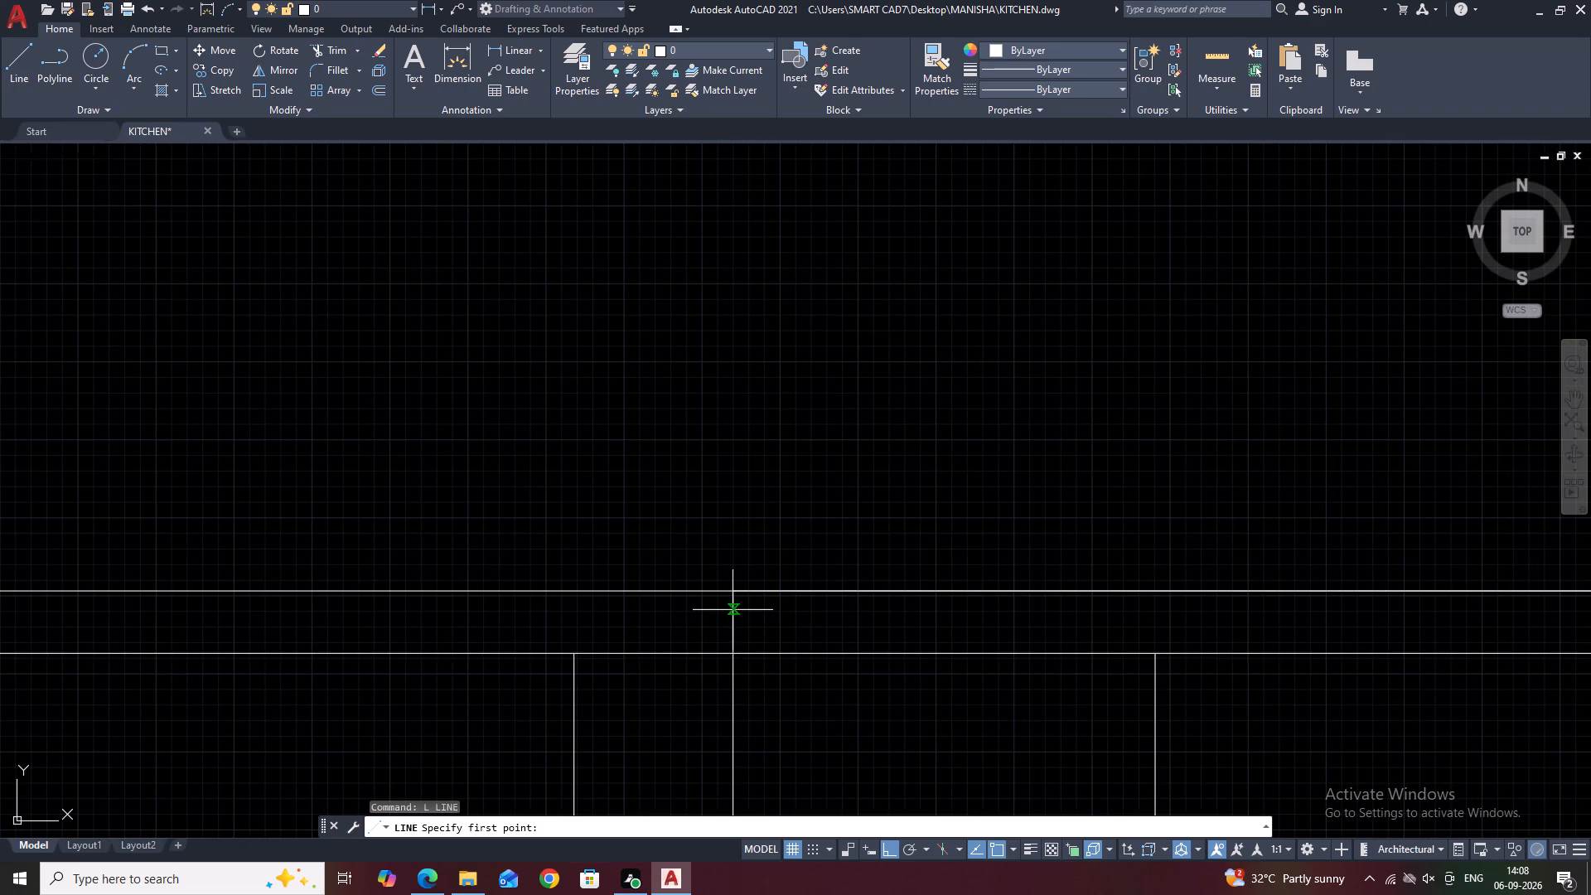
click(733, 610)
scroll(1159, 638, down, 1)
middle_drag(1185, 635, 1029, 510)
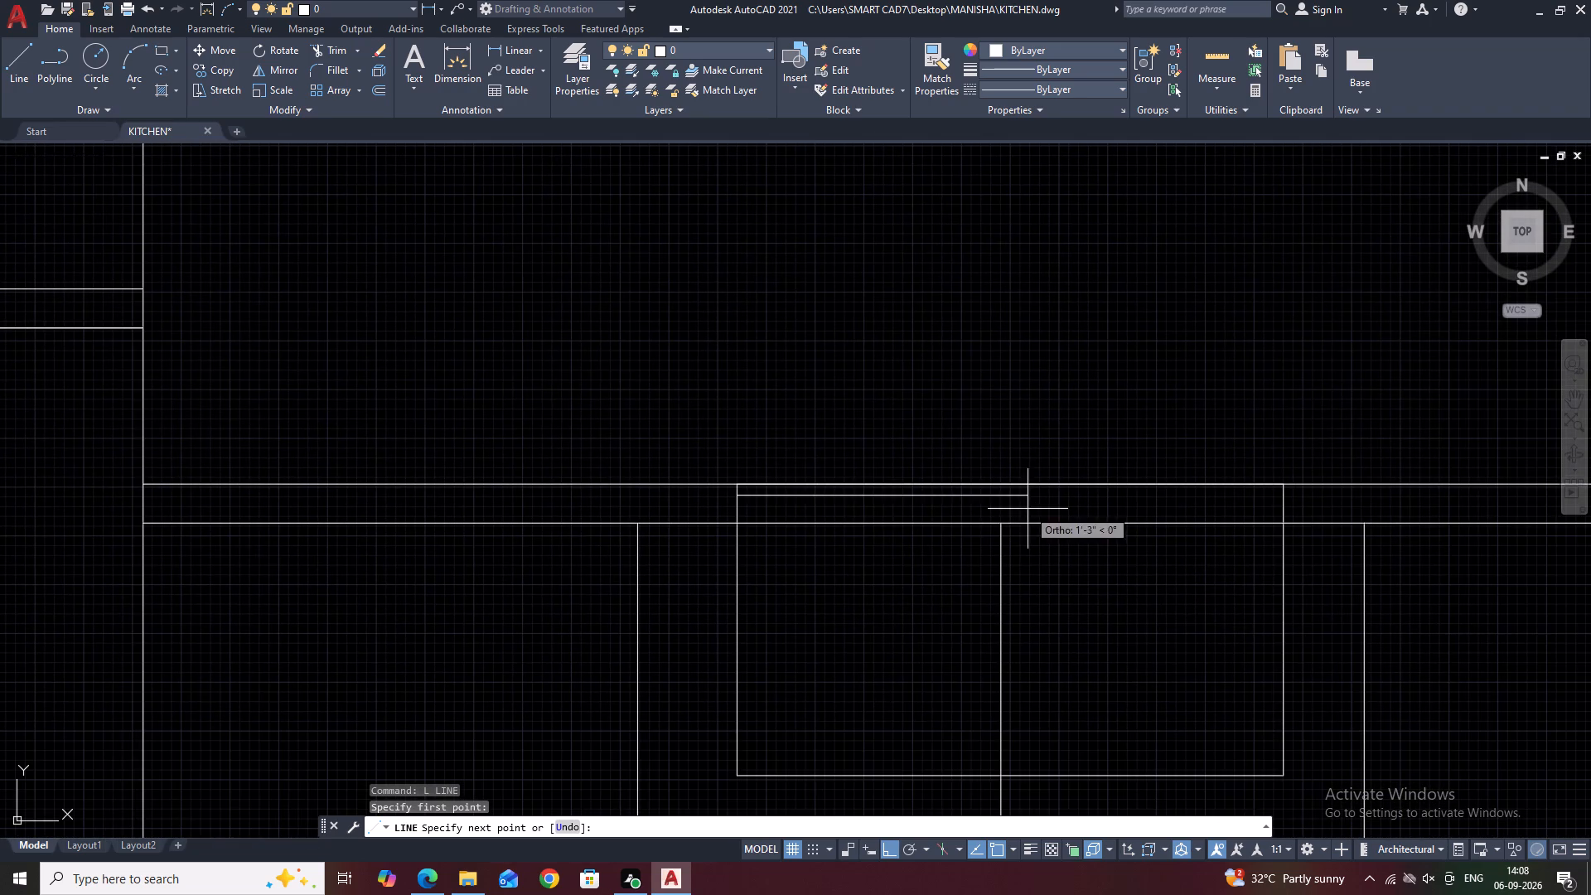
scroll(994, 489, up, 1)
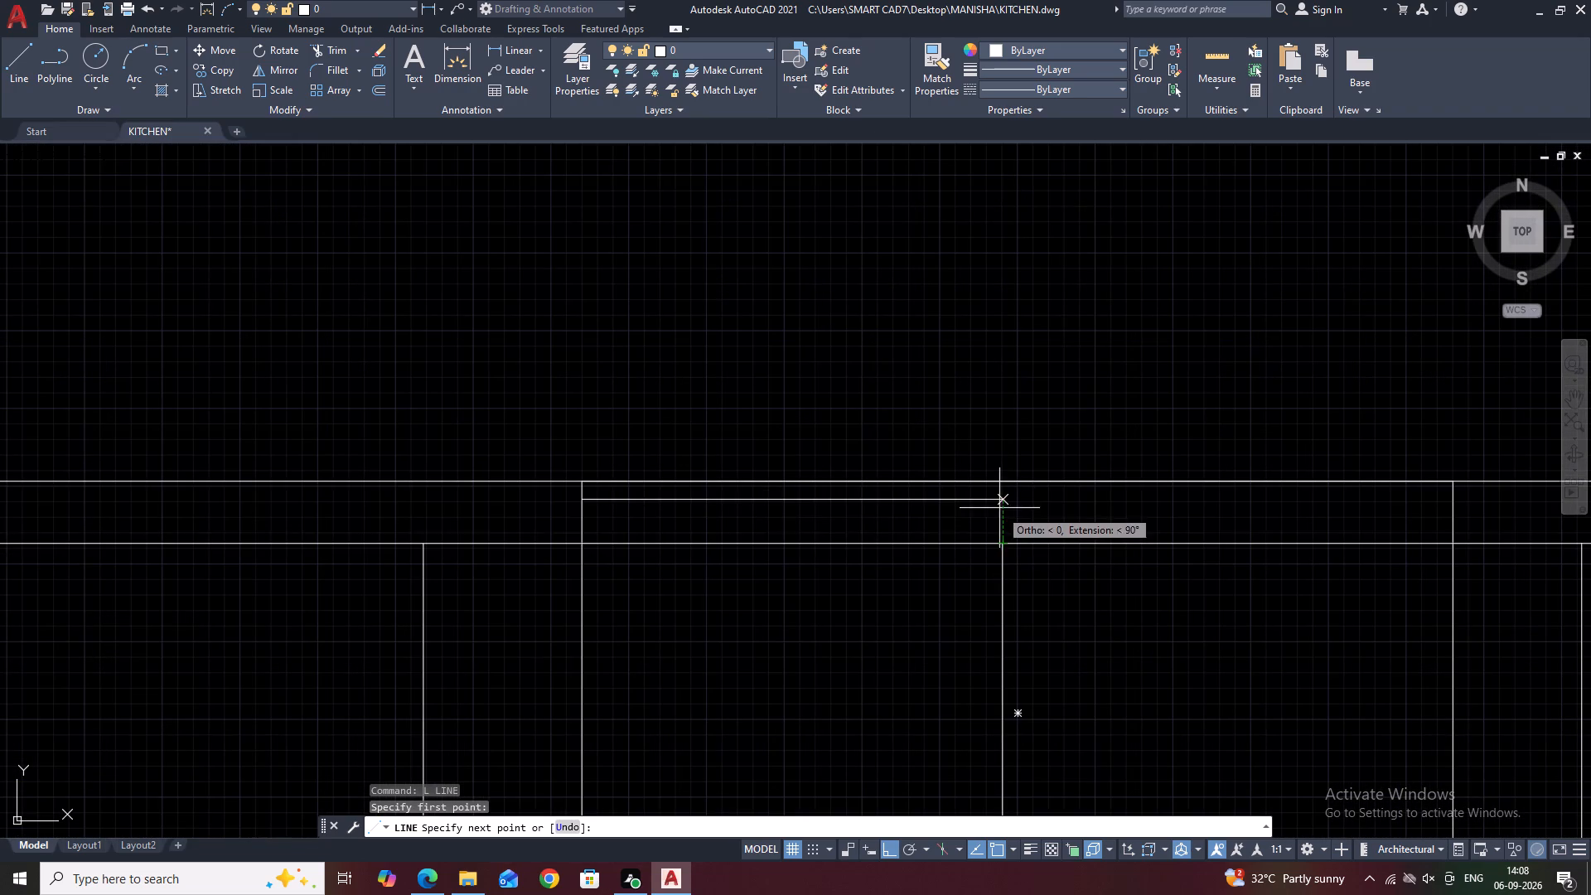
click(994, 501)
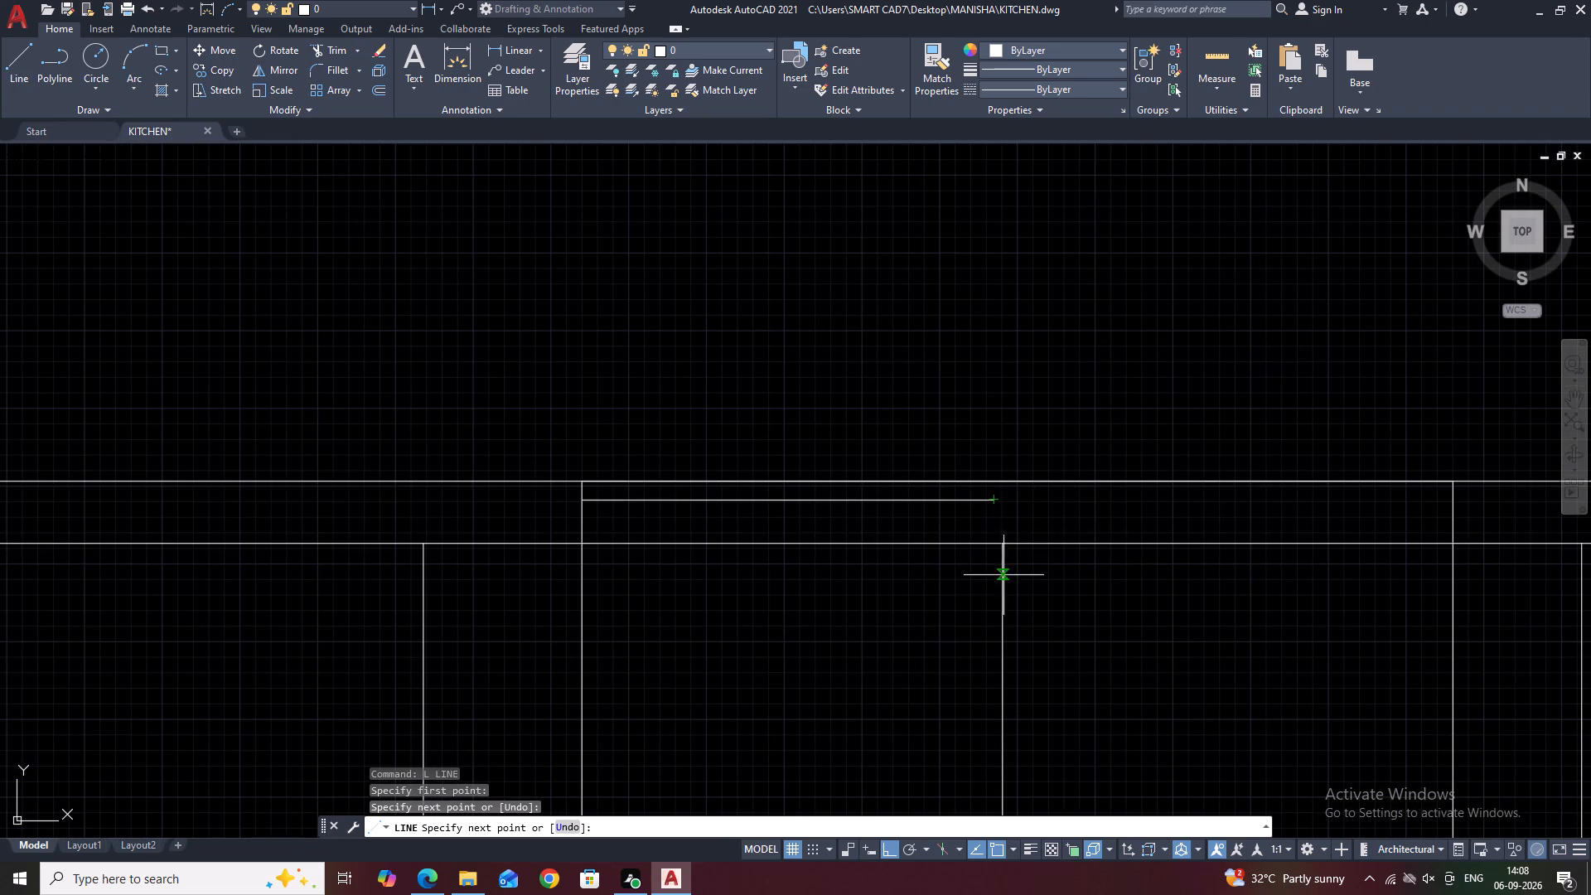
middle_drag(1016, 644, 940, 486)
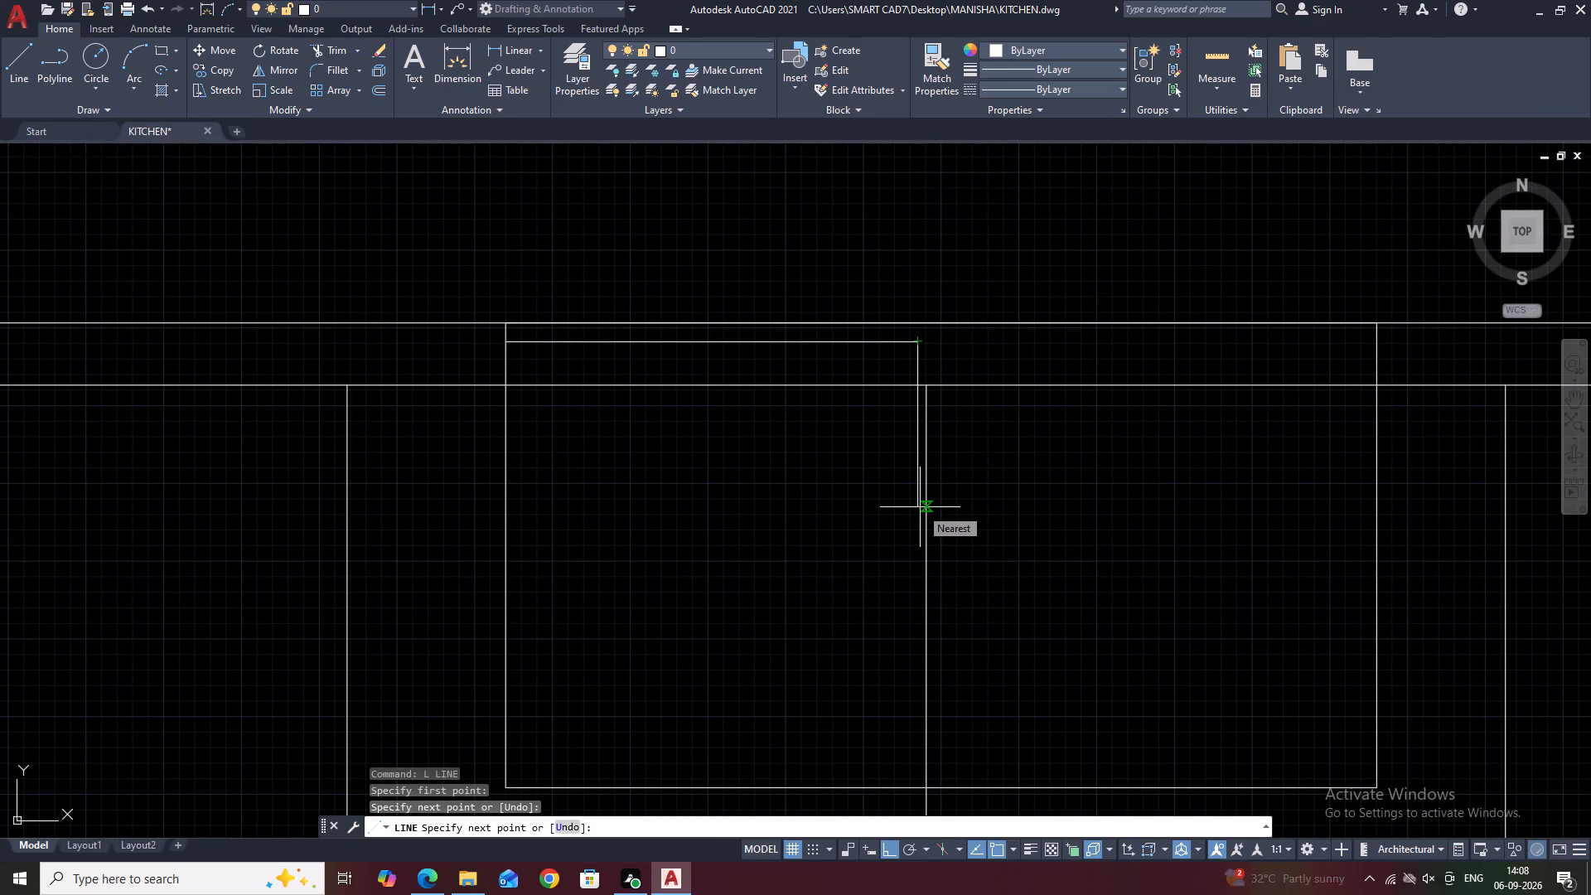
click(918, 563)
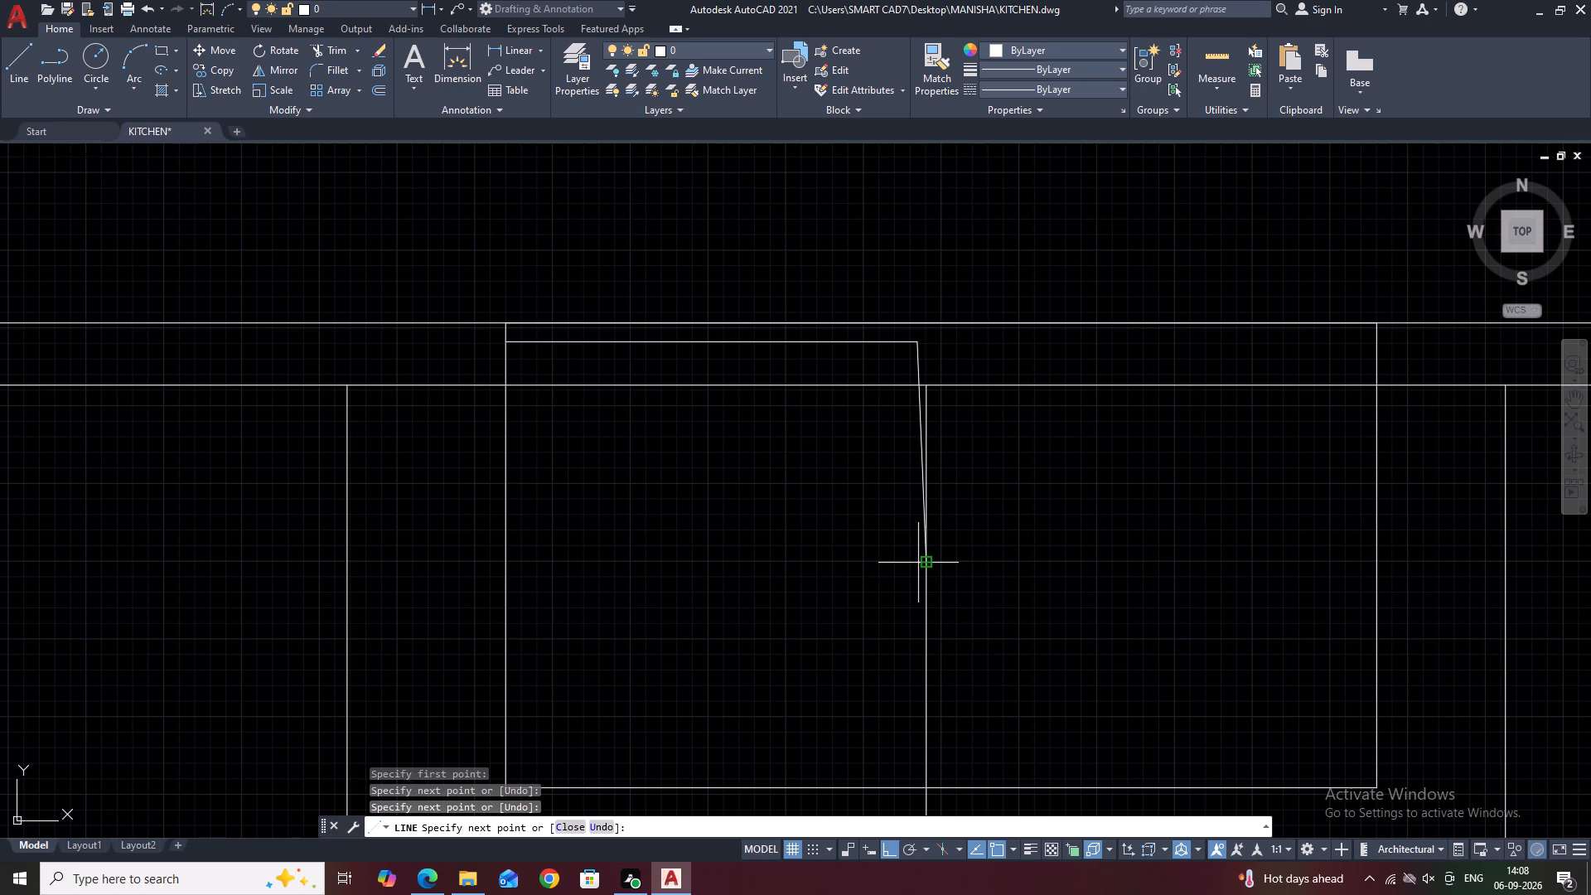
key(ctrl+z)
scroll(921, 568, up, 1)
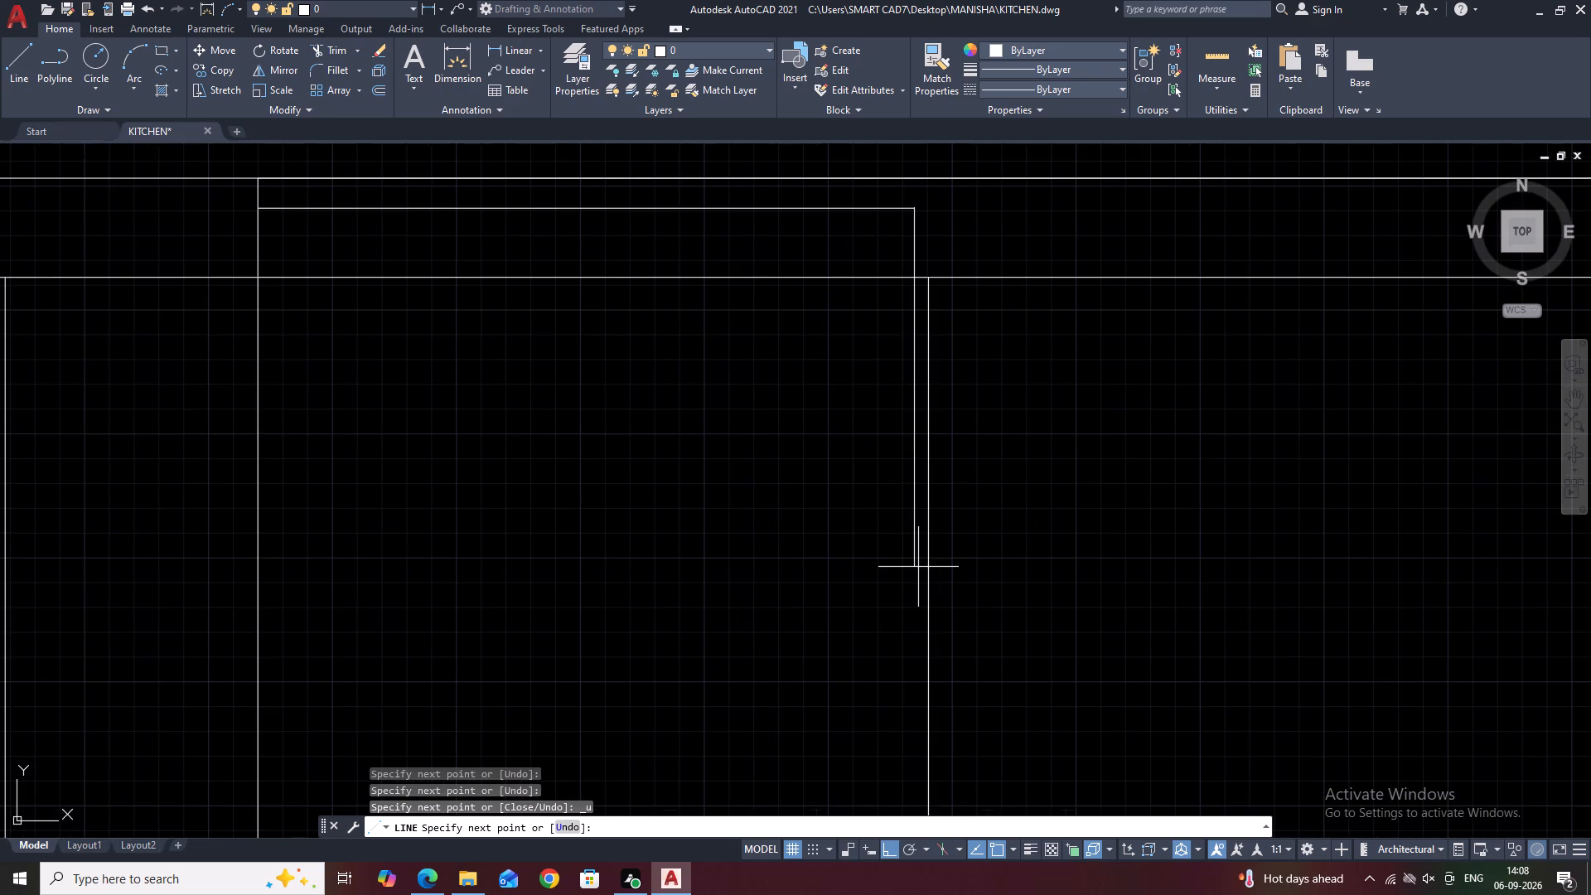
click(918, 567)
scroll(1086, 563, down, 4)
middle_drag(1134, 565, 1017, 575)
scroll(1038, 573, up, 2)
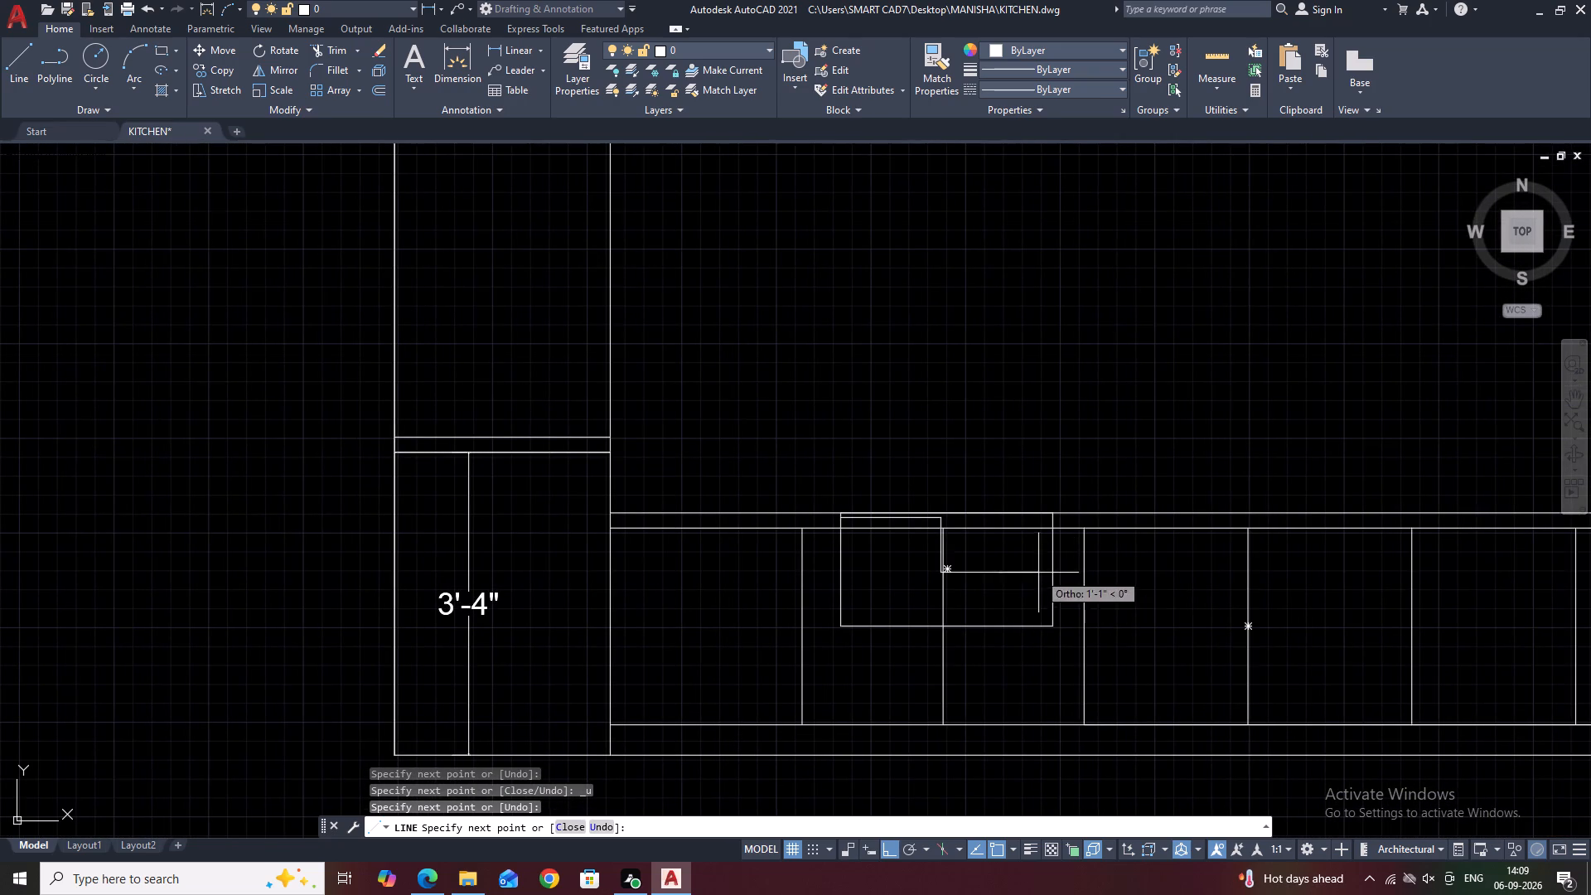
click(1055, 575)
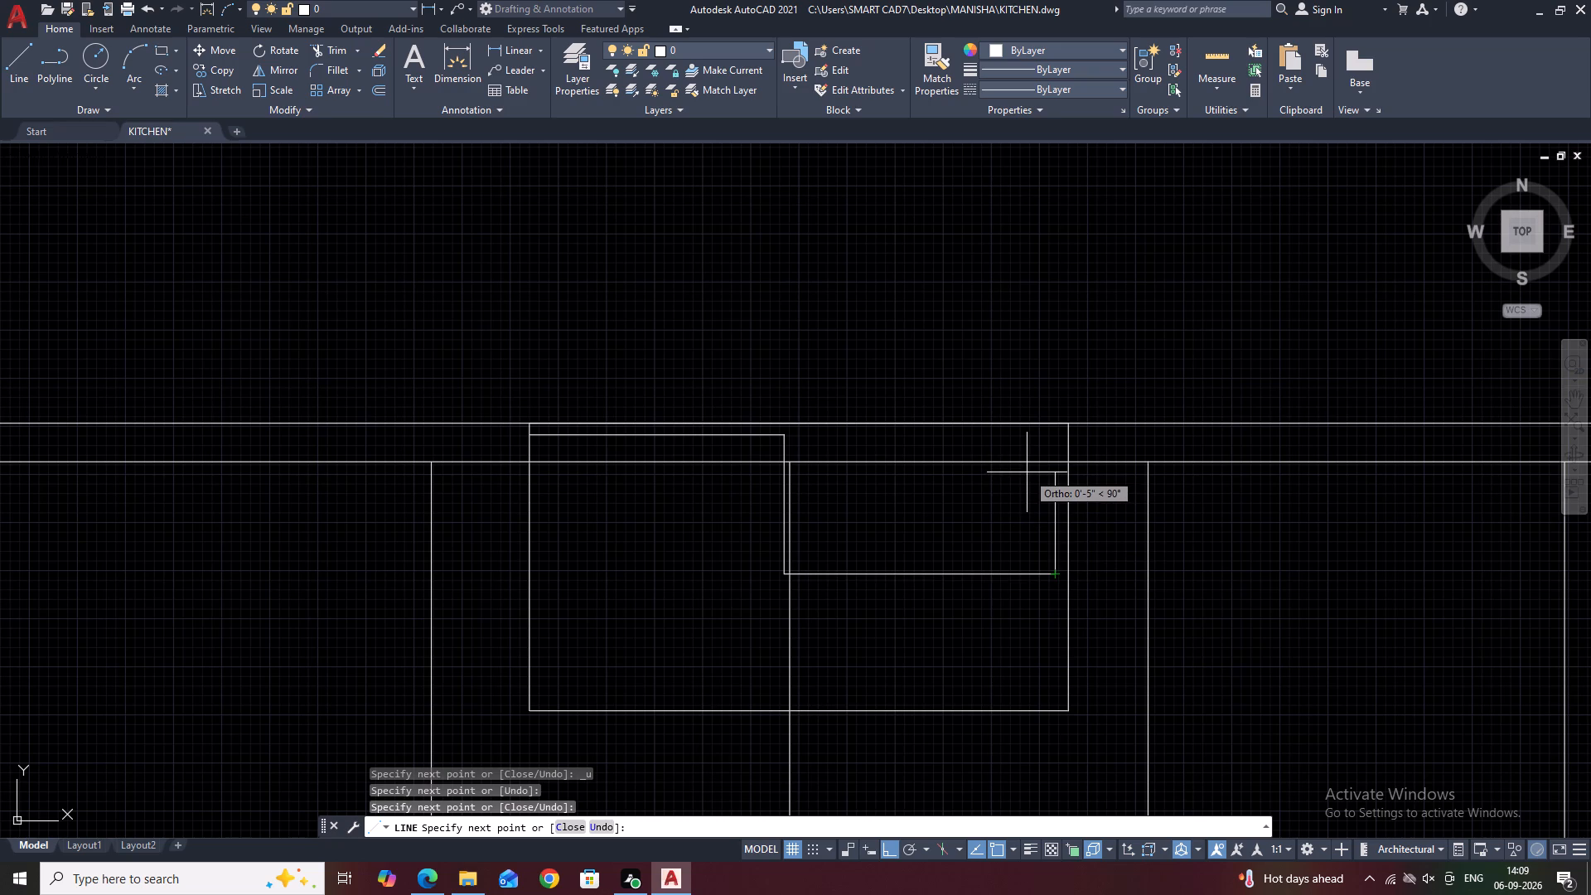
click(1057, 427)
key(Escape)
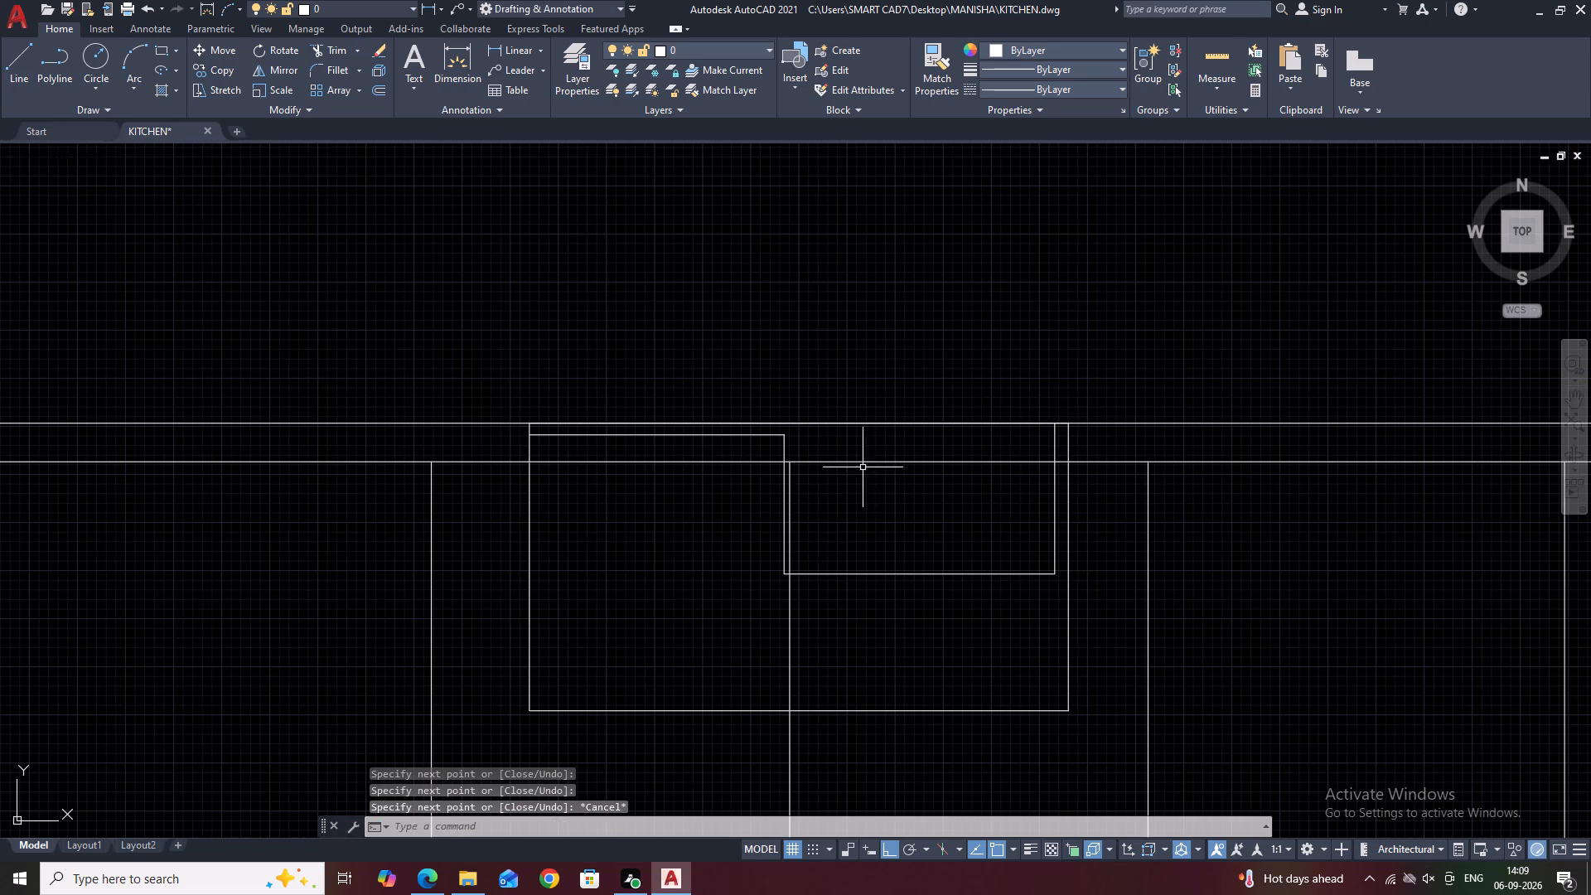
Draw a small drain rectangle standing on the middle of the sink basin's floor line.
middle_drag(905, 578, 907, 522)
text(REC)
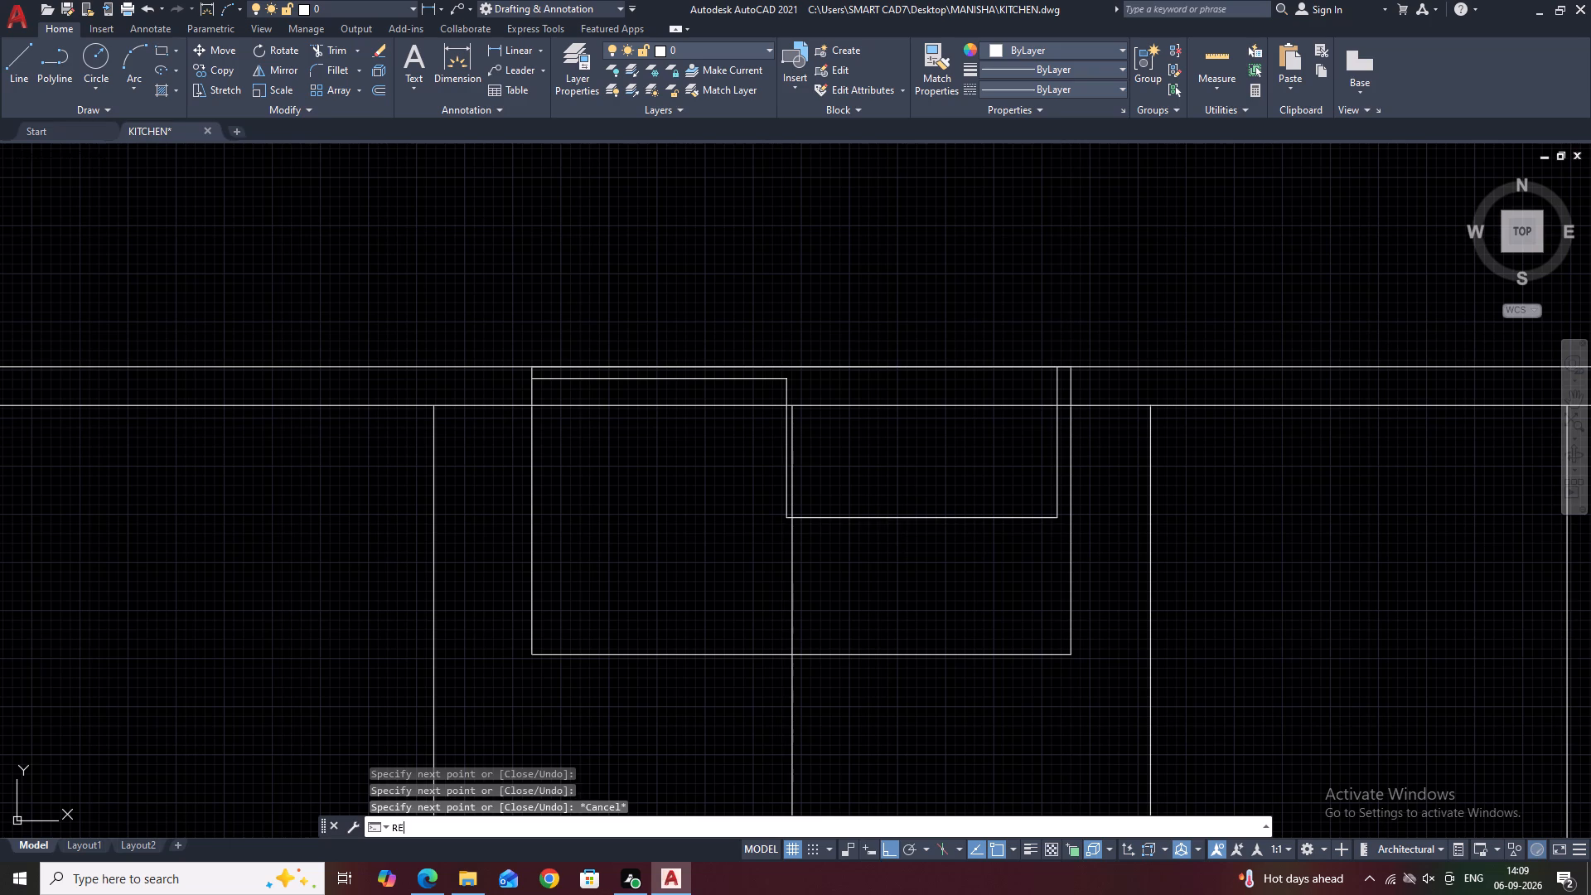
key(space)
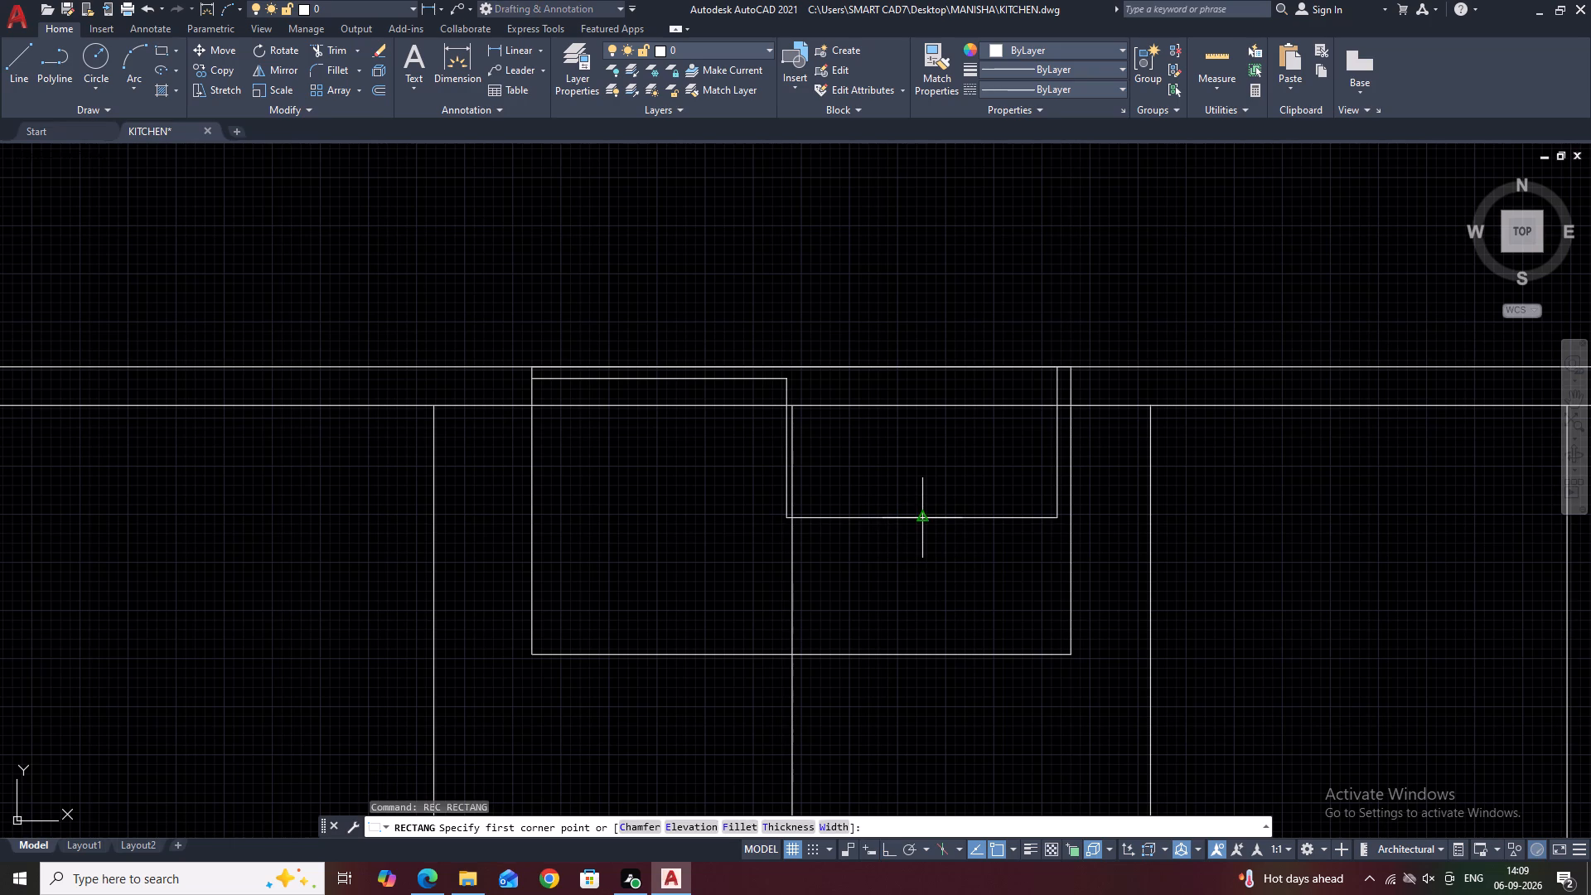
click(925, 518)
scroll(923, 511, up, 2)
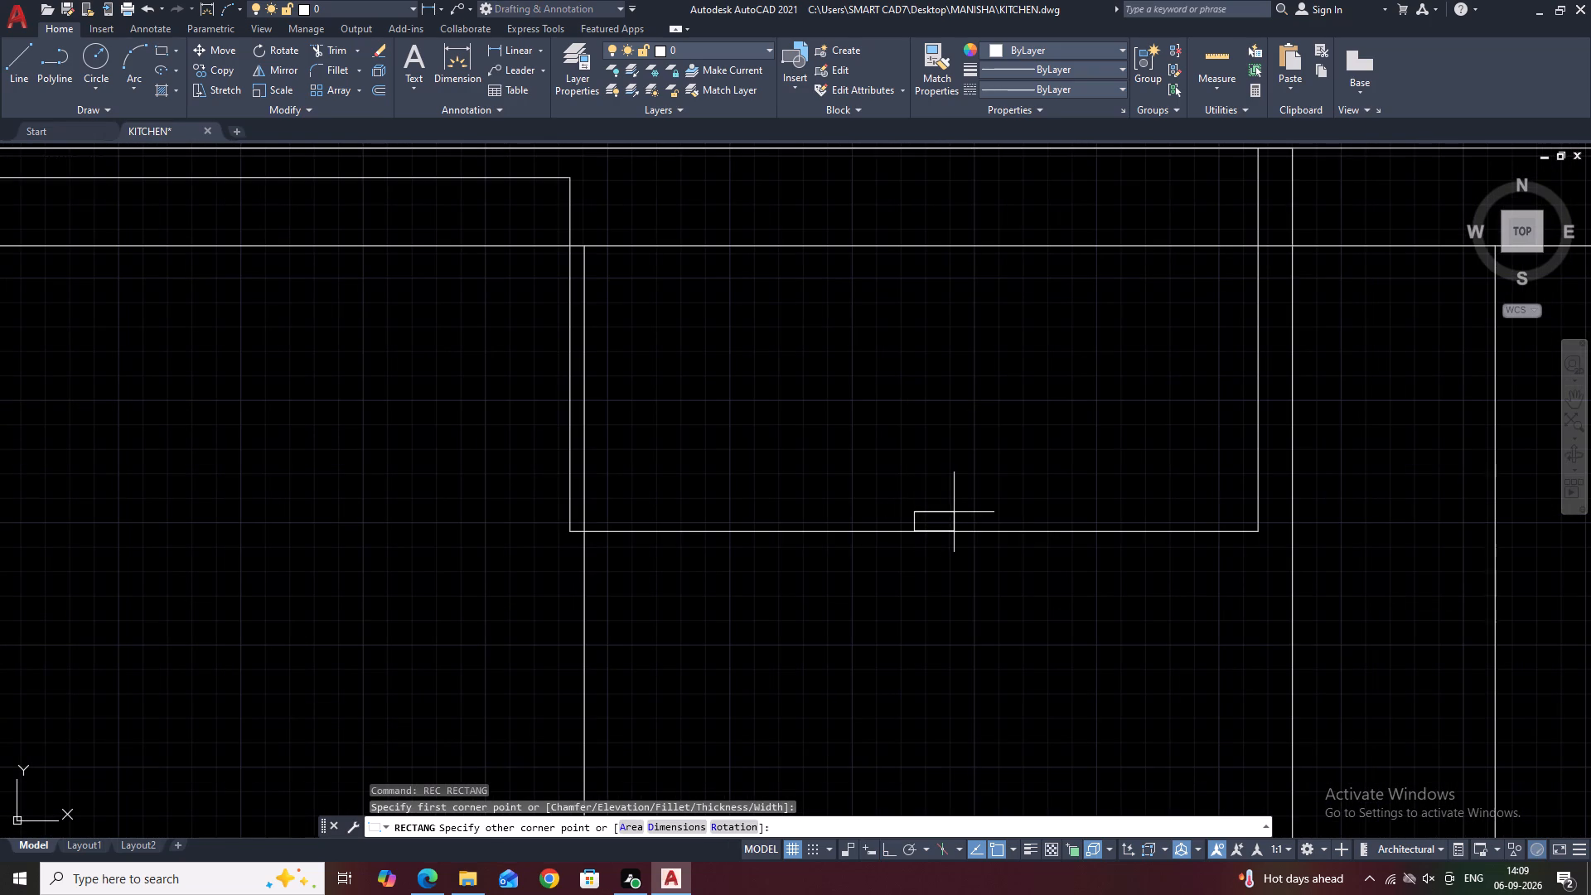
click(957, 512)
scroll(932, 489, down, 2)
middle_drag(1055, 506, 1100, 477)
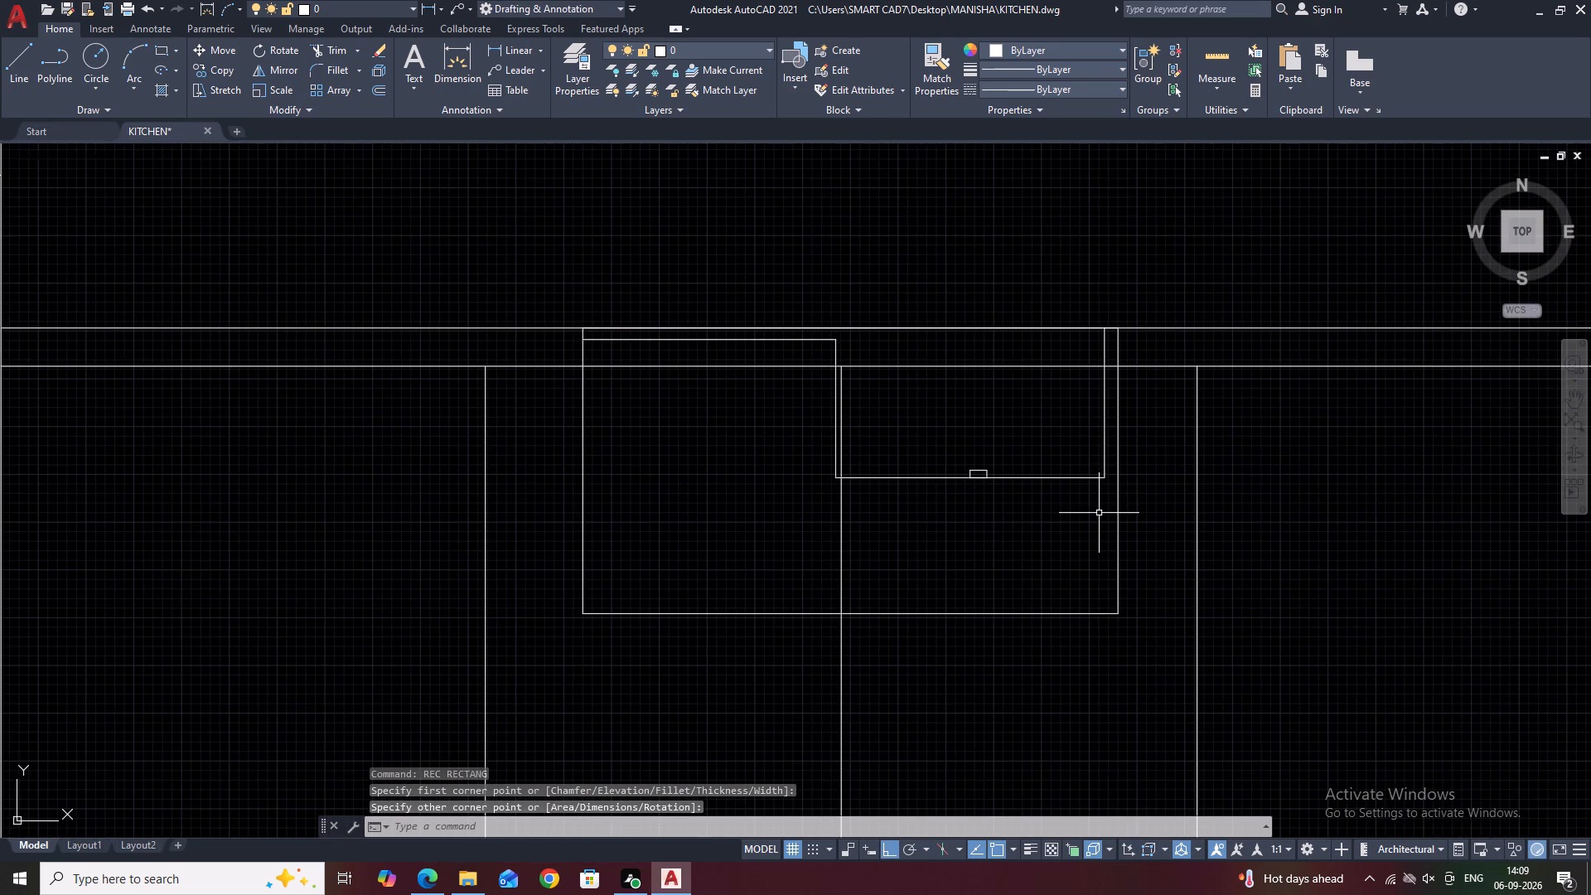
Draw a slightly wider small rectangle directly below the drain rectangle, hanging from the underside of the basin's floor line.
text(REC)
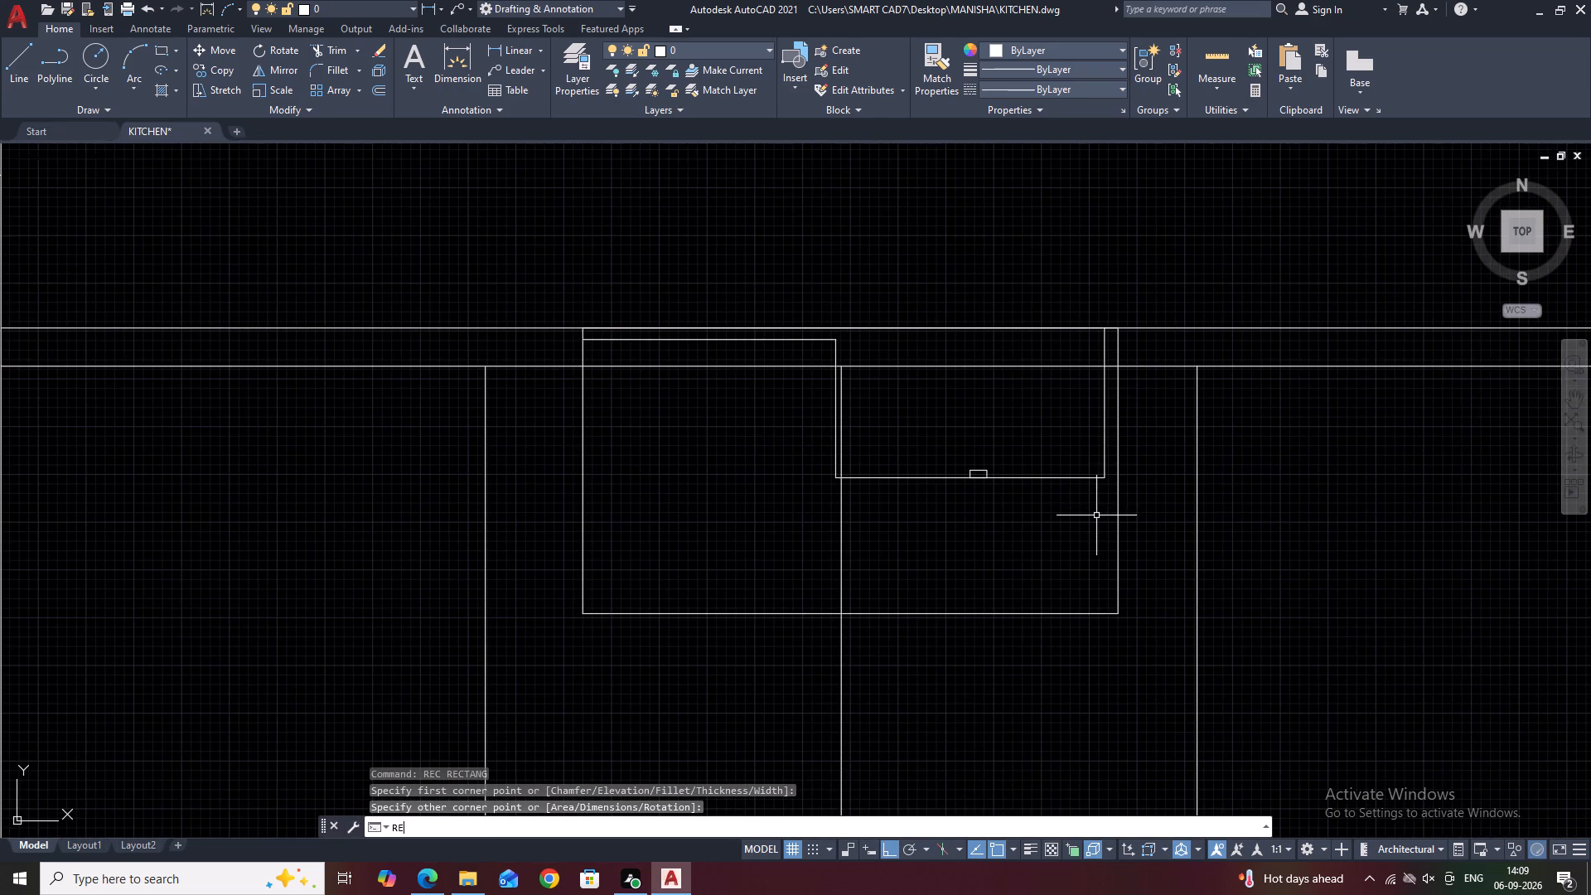
key(space)
scroll(991, 486, up, 3)
scroll(921, 454, up, 1)
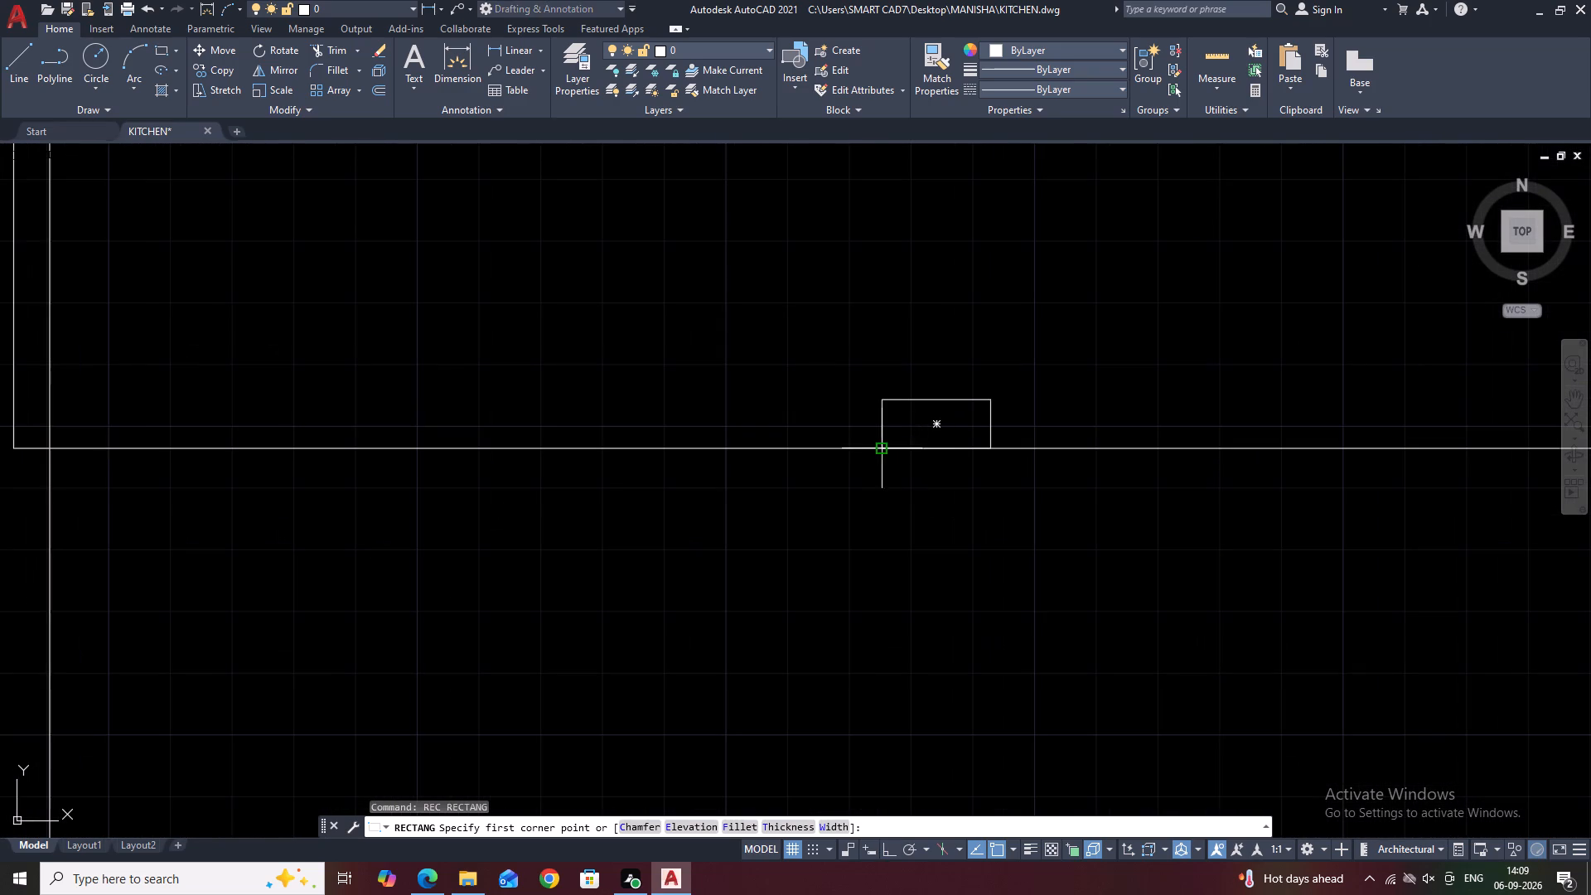
click(851, 449)
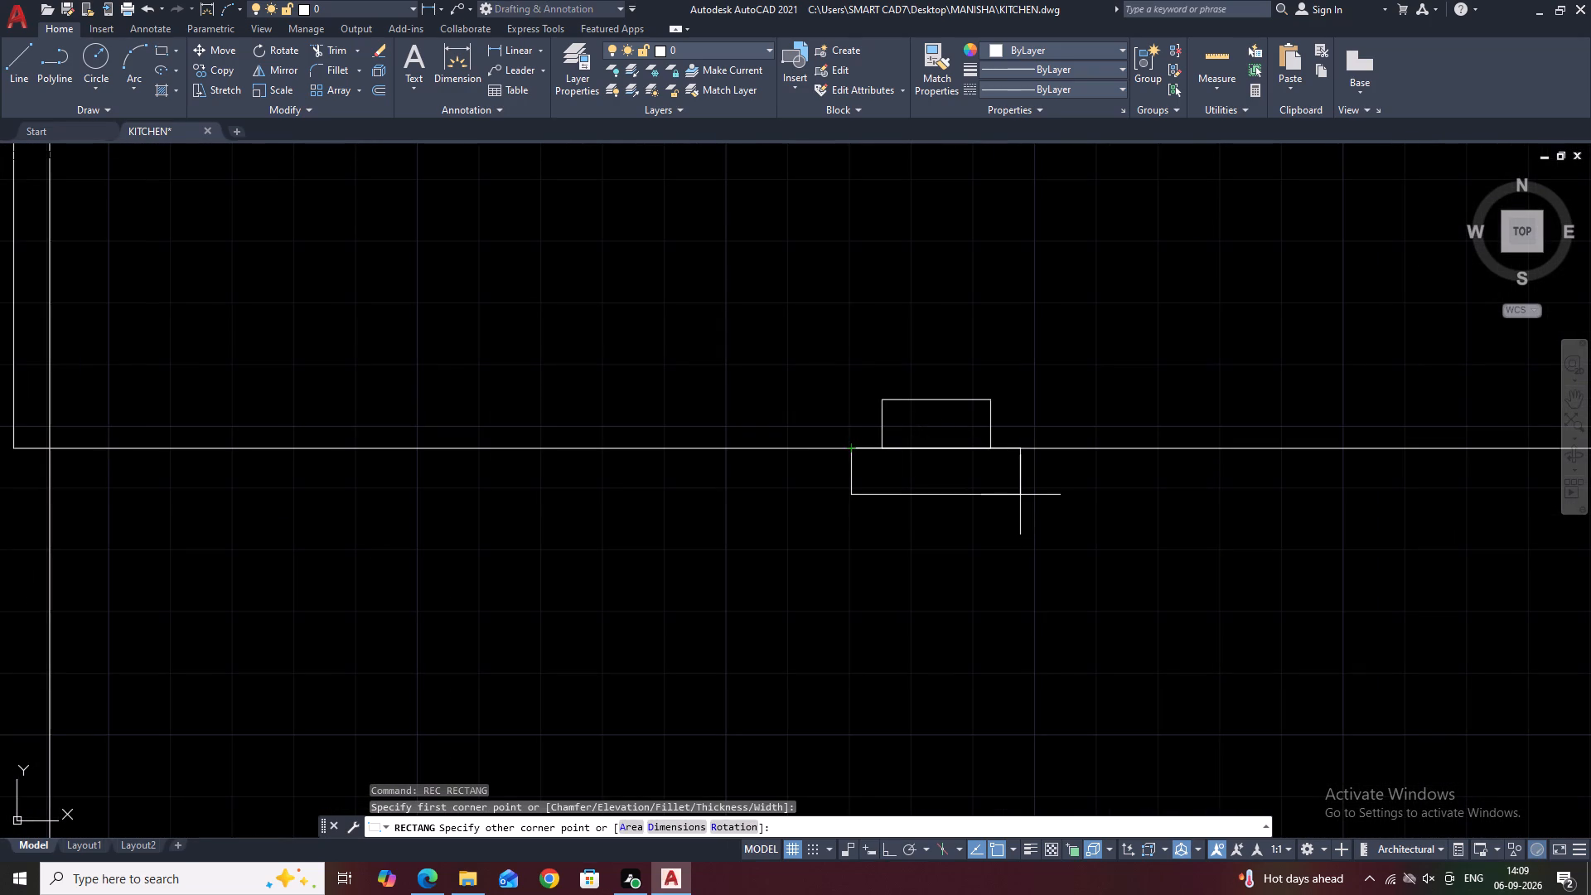
click(1014, 495)
scroll(902, 490, down, 5)
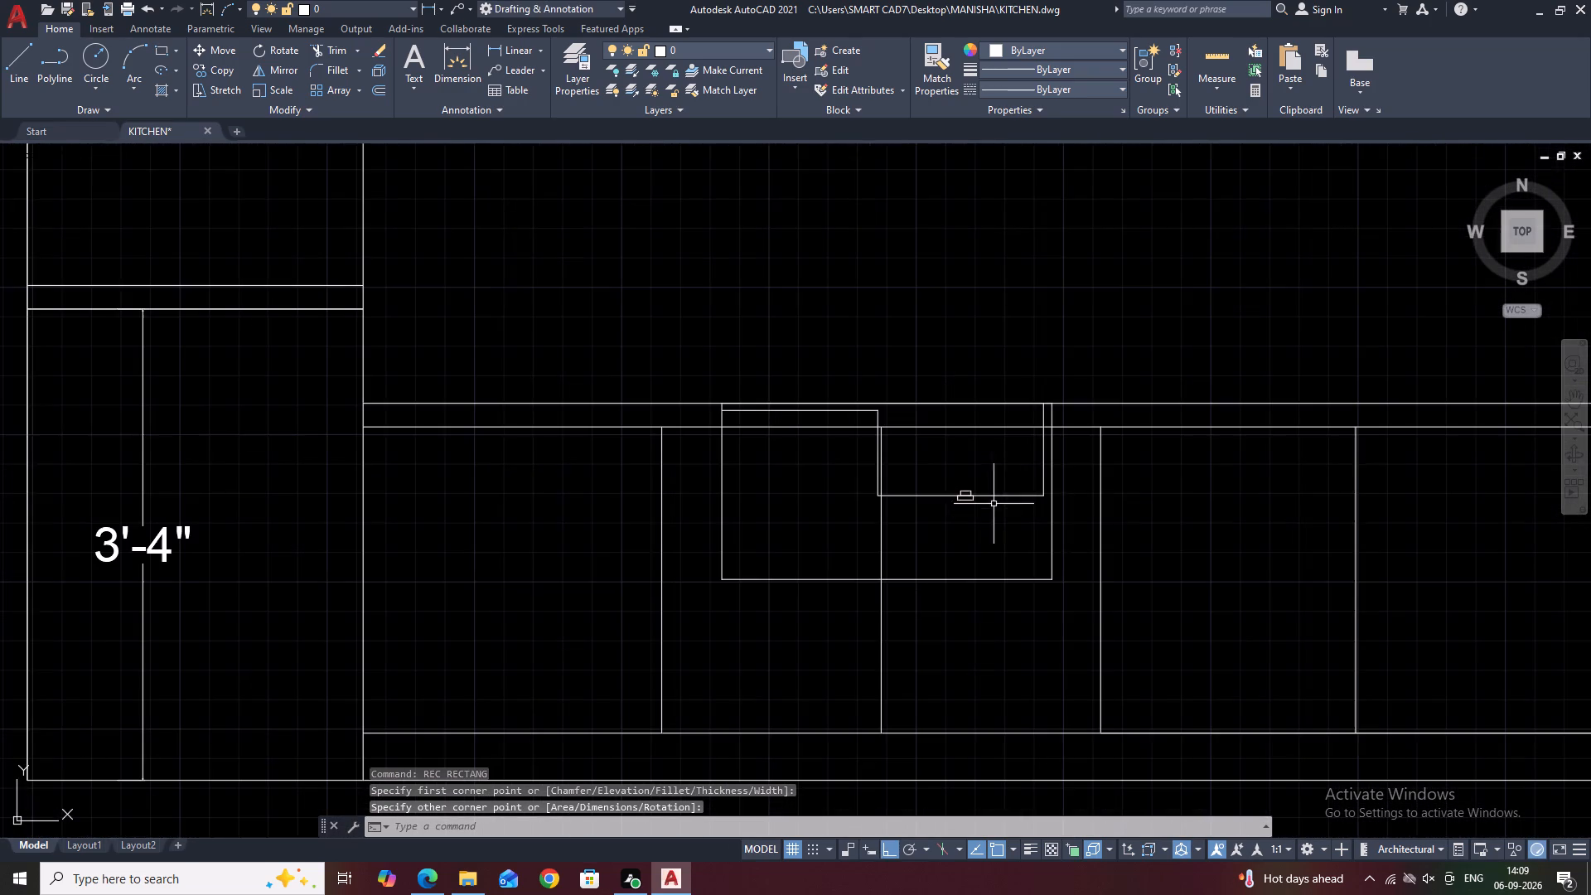
middle_drag(1163, 522, 1071, 487)
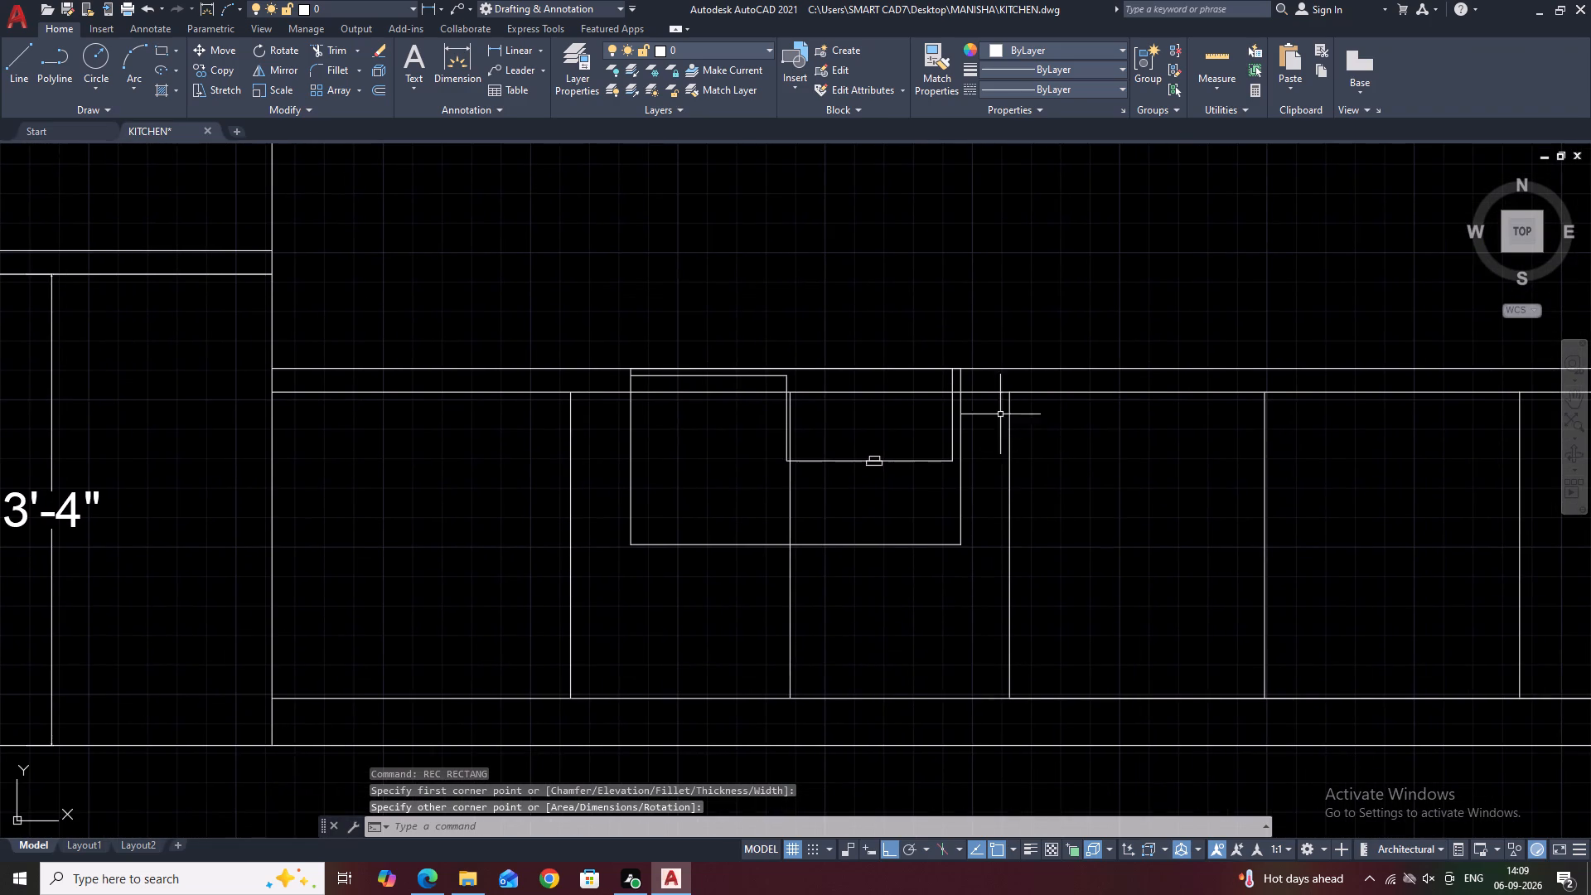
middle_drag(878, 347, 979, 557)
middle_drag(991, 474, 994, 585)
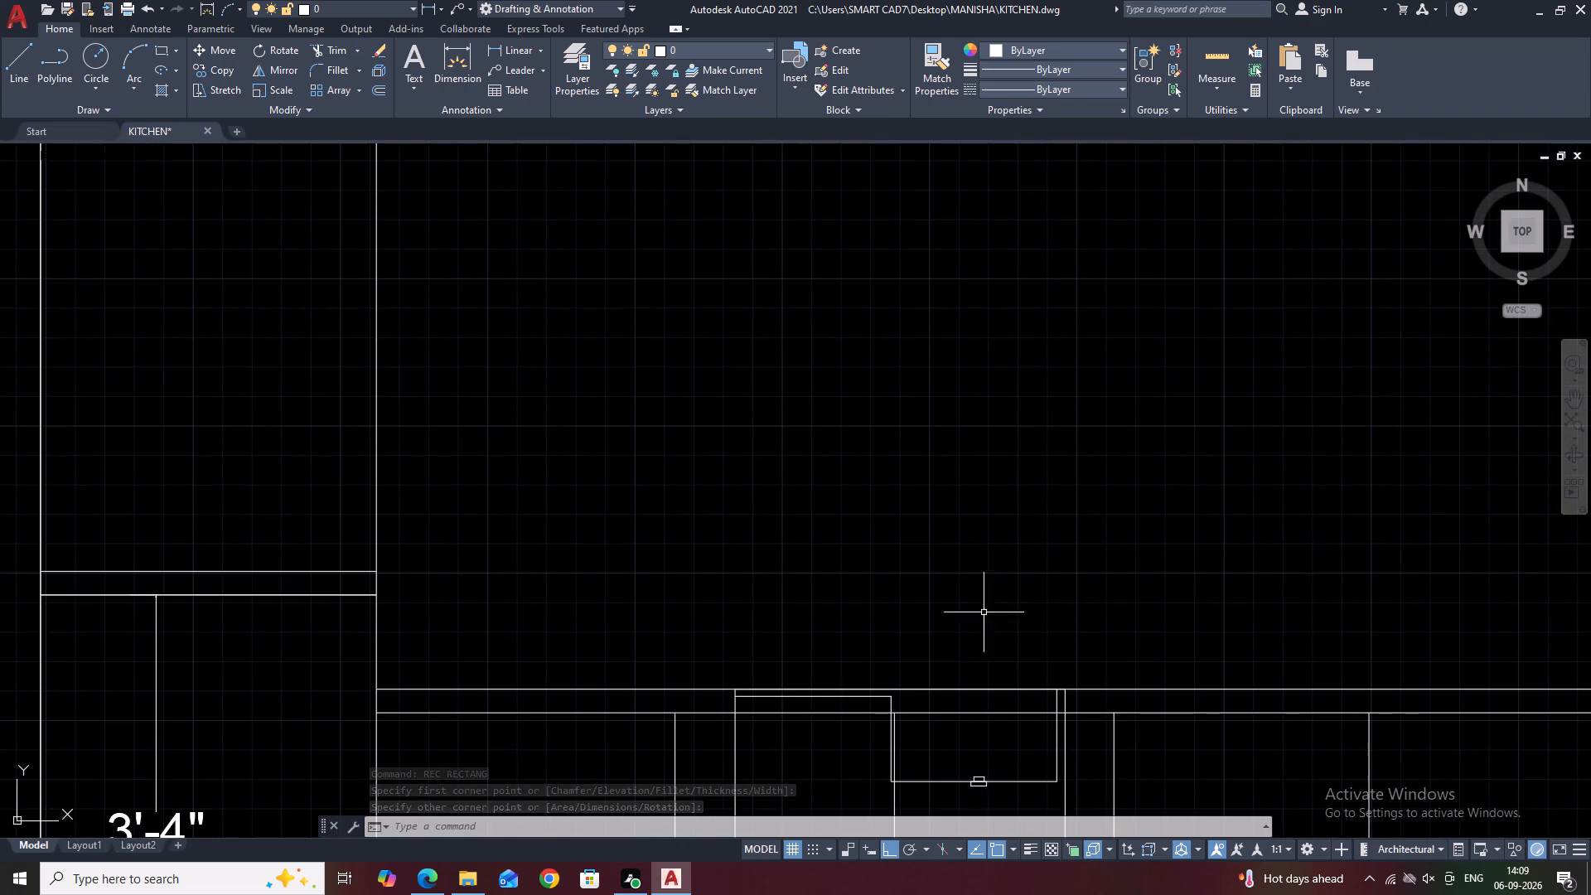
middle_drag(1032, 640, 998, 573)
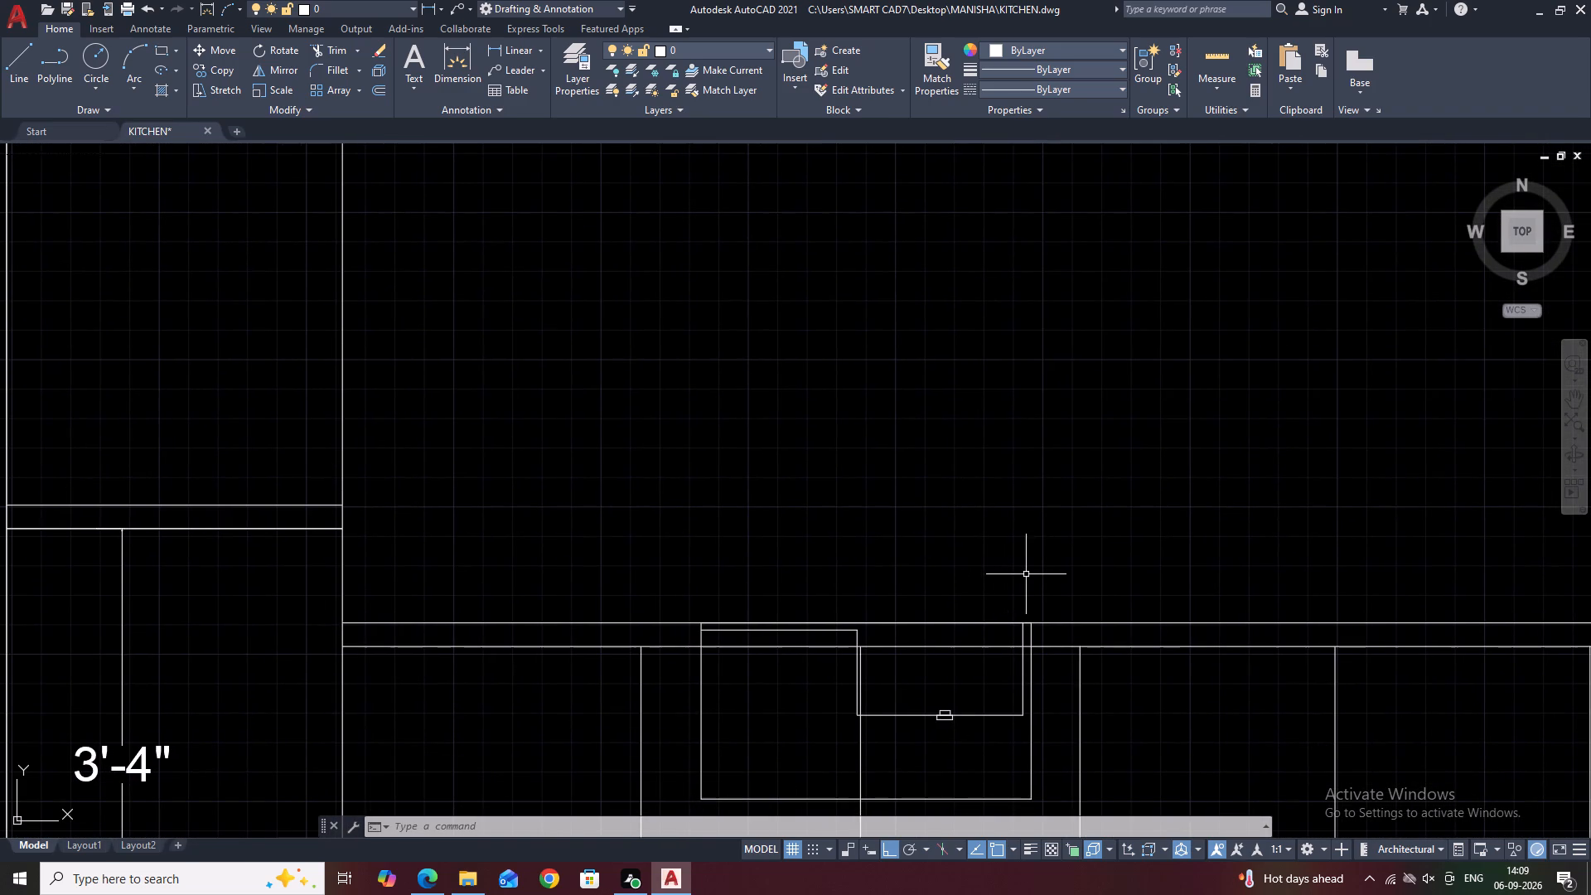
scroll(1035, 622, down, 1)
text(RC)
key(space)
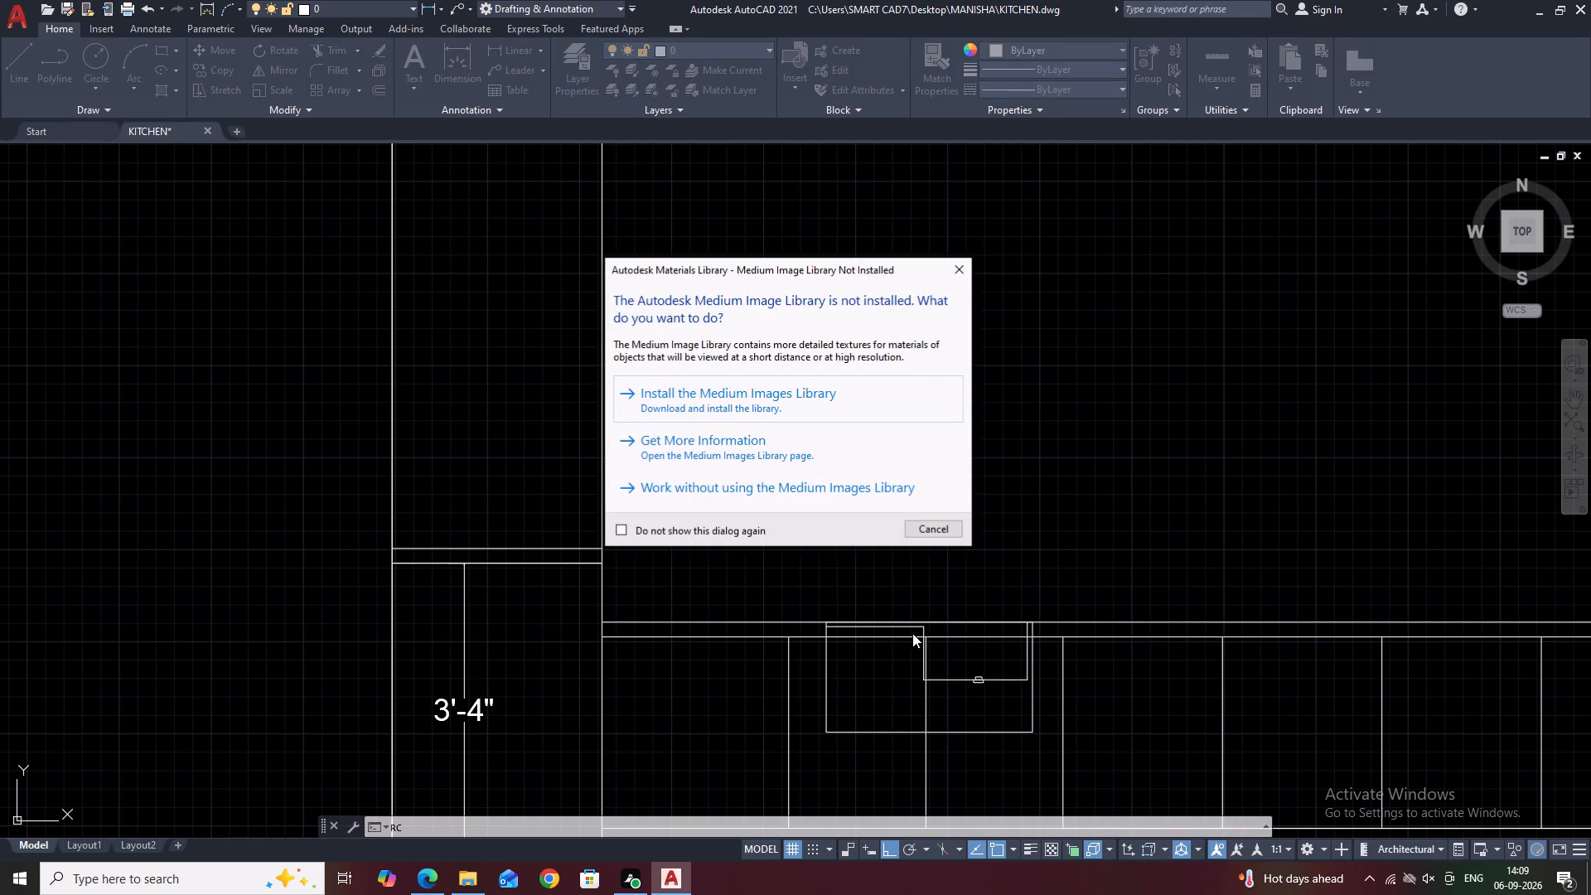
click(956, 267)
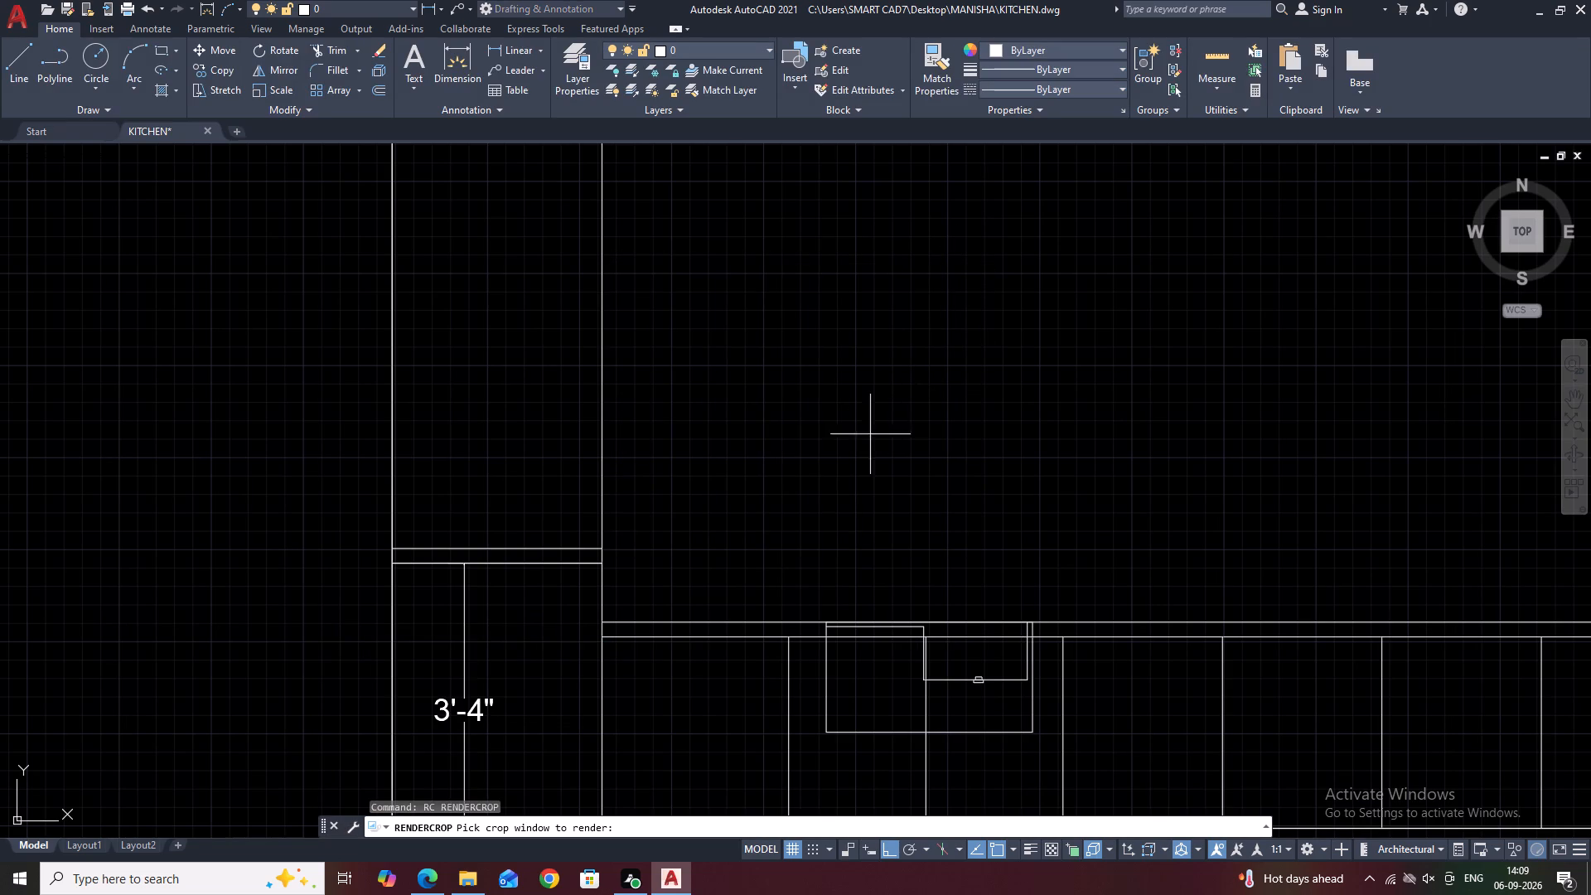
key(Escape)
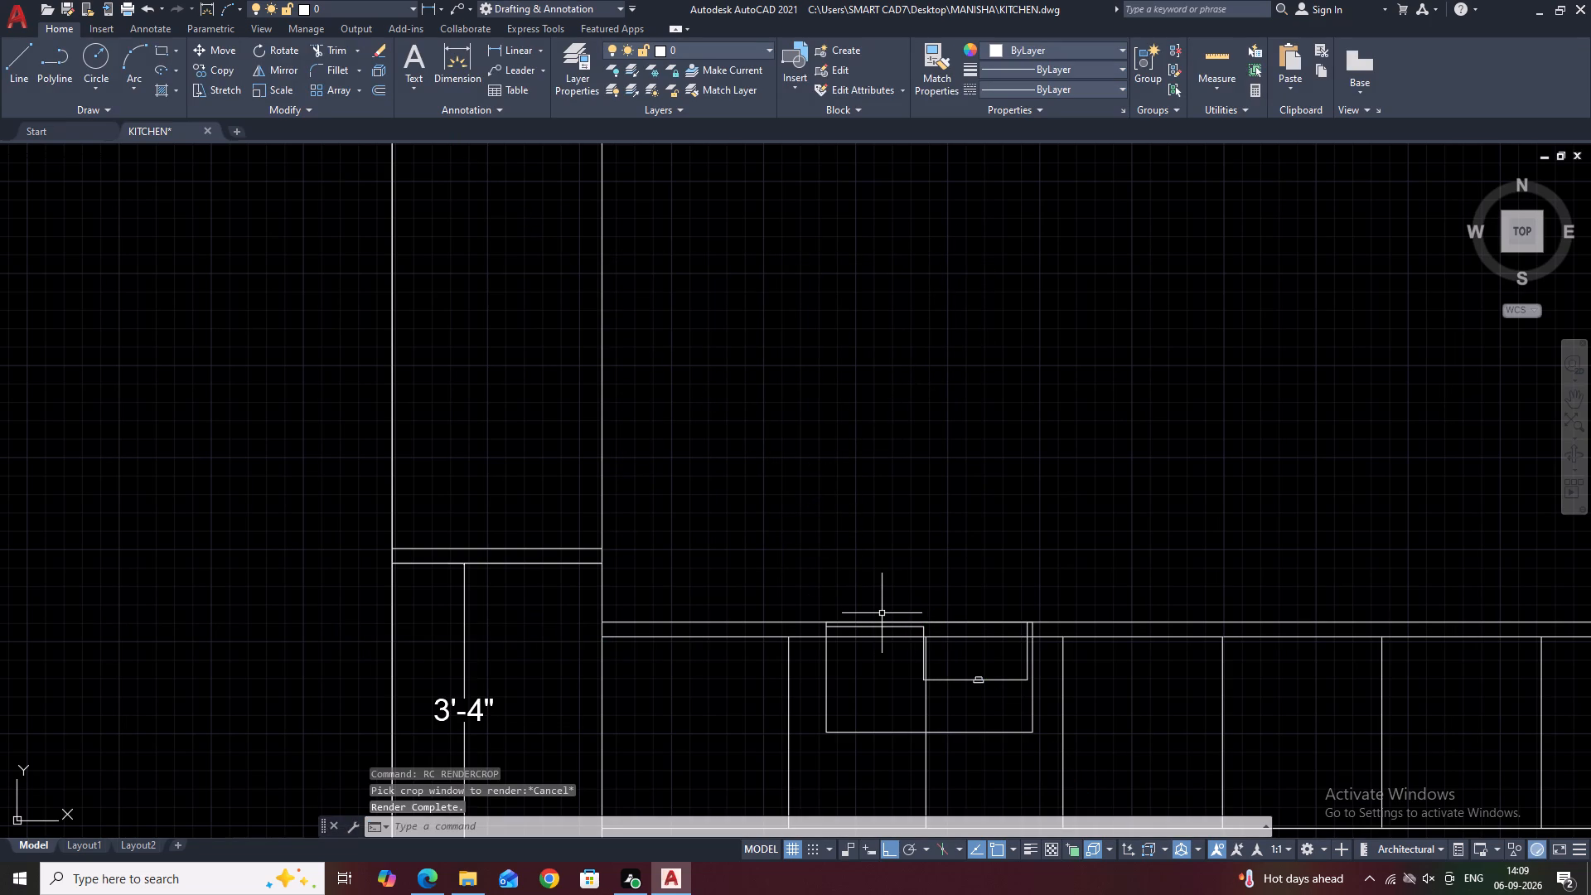
Draw a narrow upright rectangle for the faucet base, standing on the countertop's top edge just right of the sink's step.
key(r)
text(EC)
key(space)
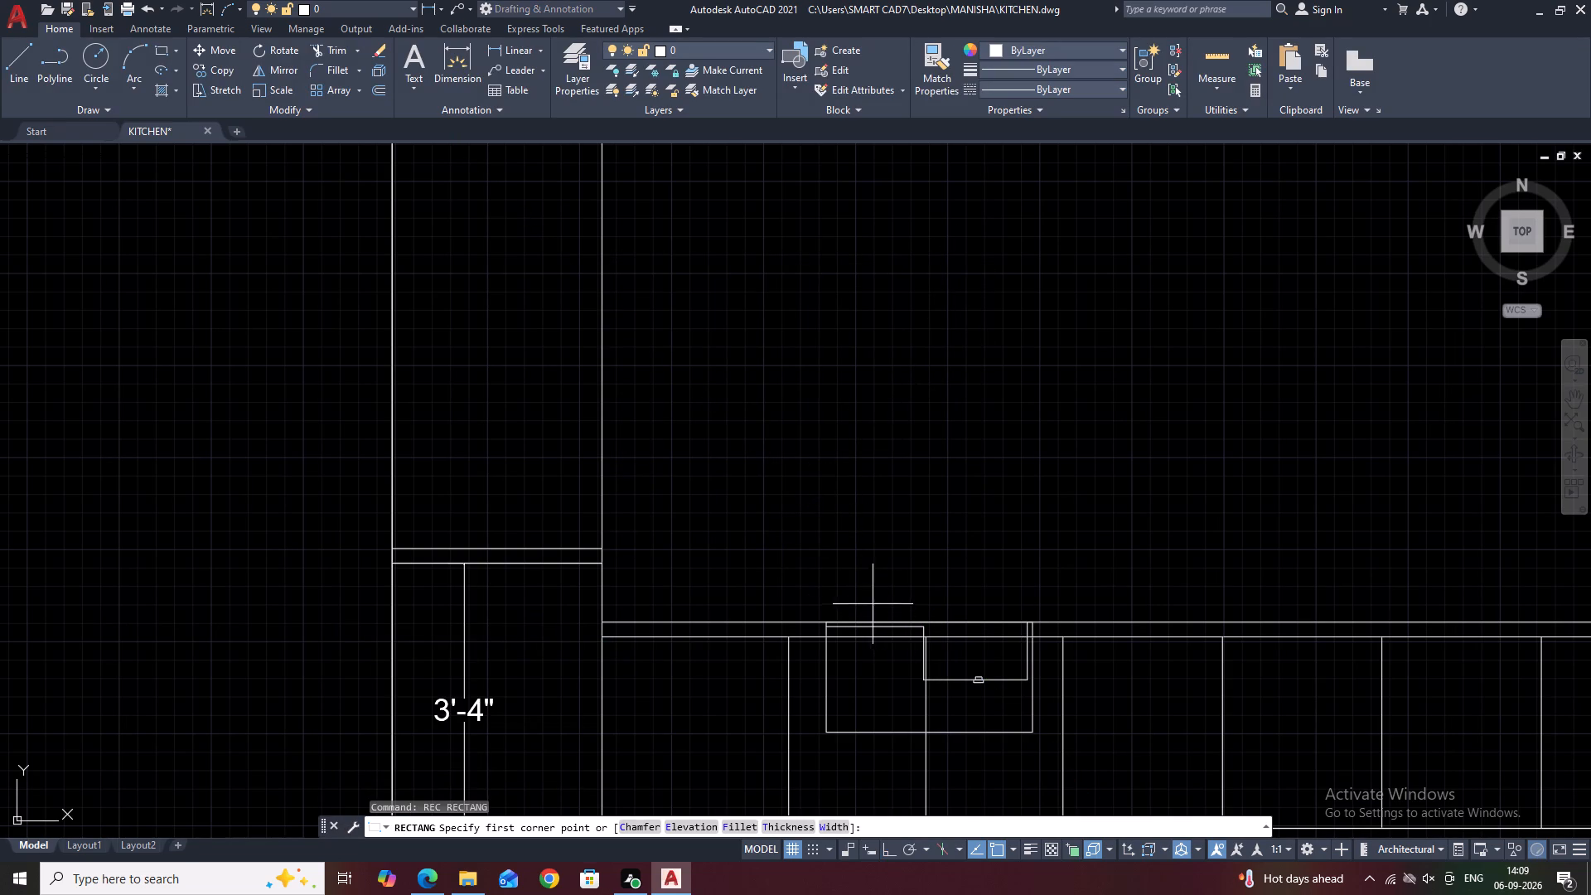
scroll(929, 626, up, 1)
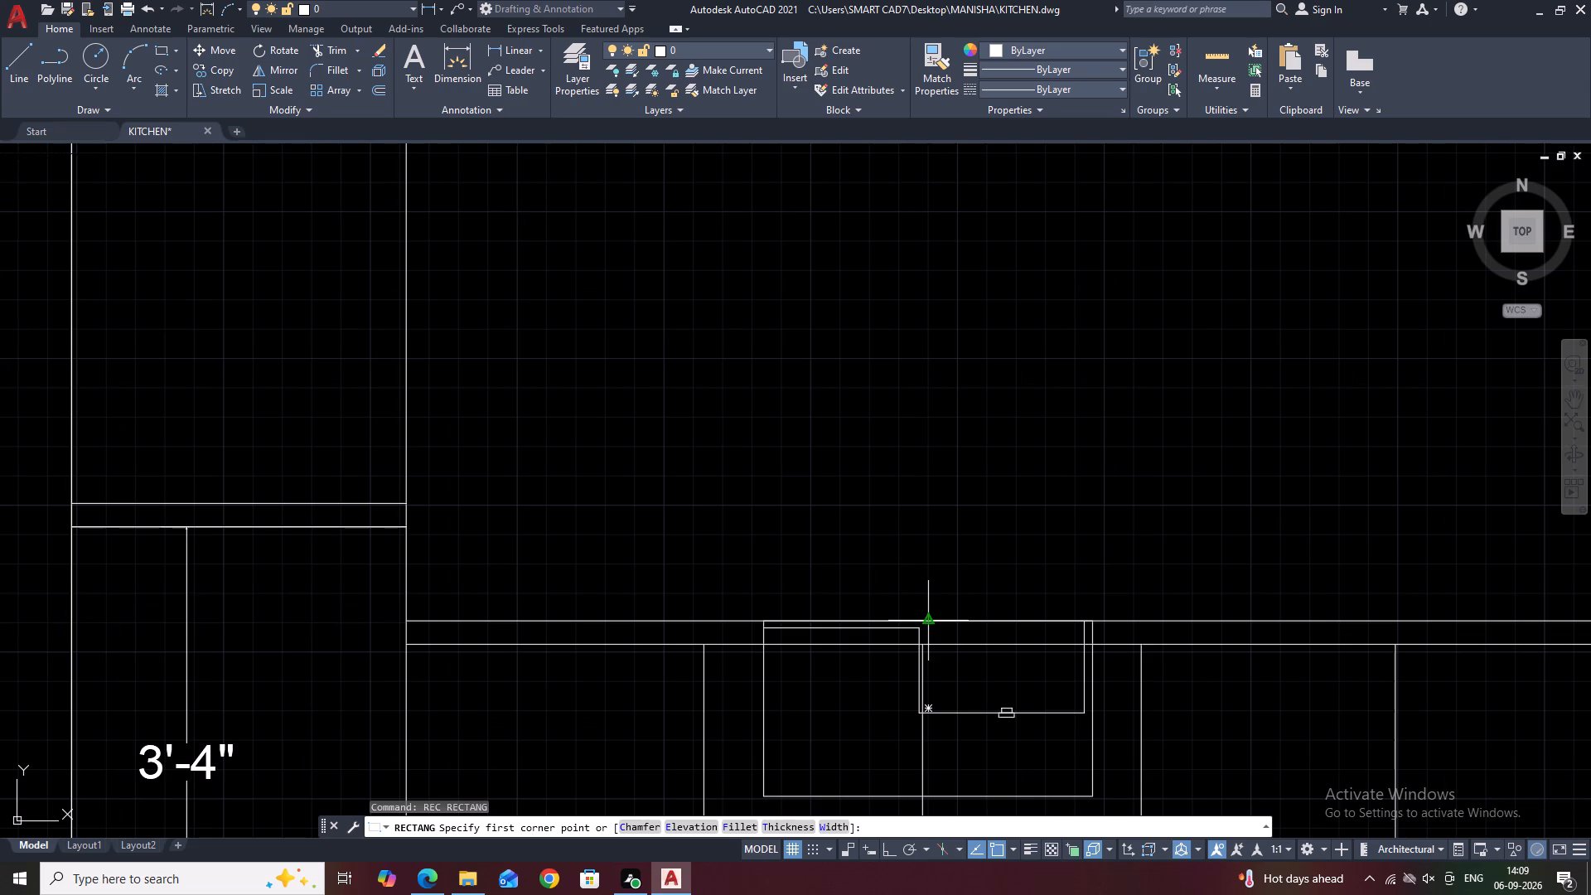
click(945, 622)
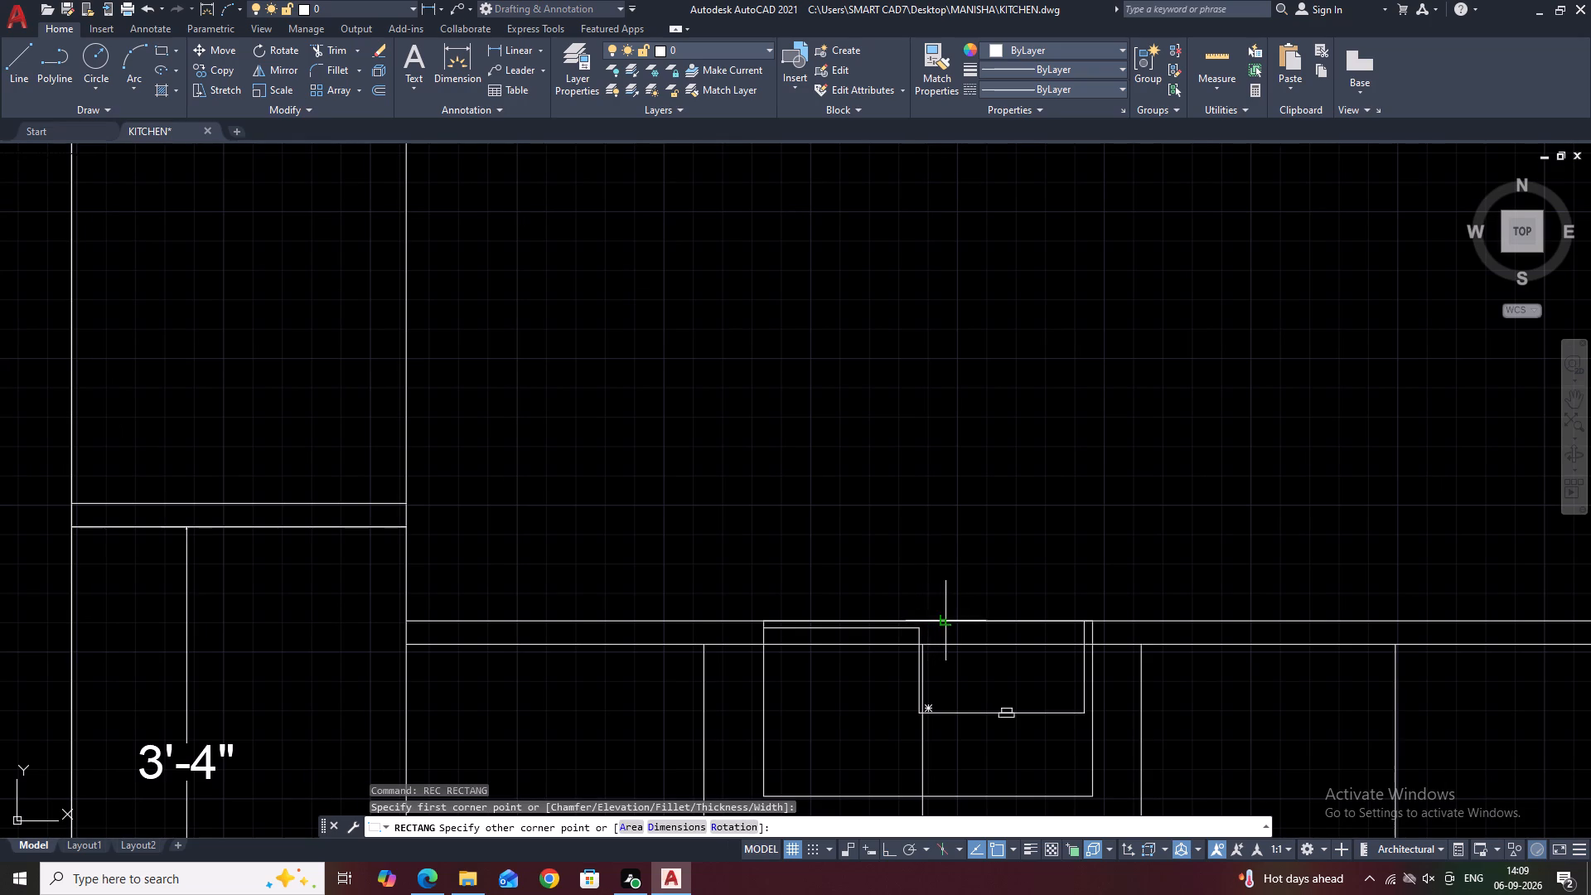
click(960, 579)
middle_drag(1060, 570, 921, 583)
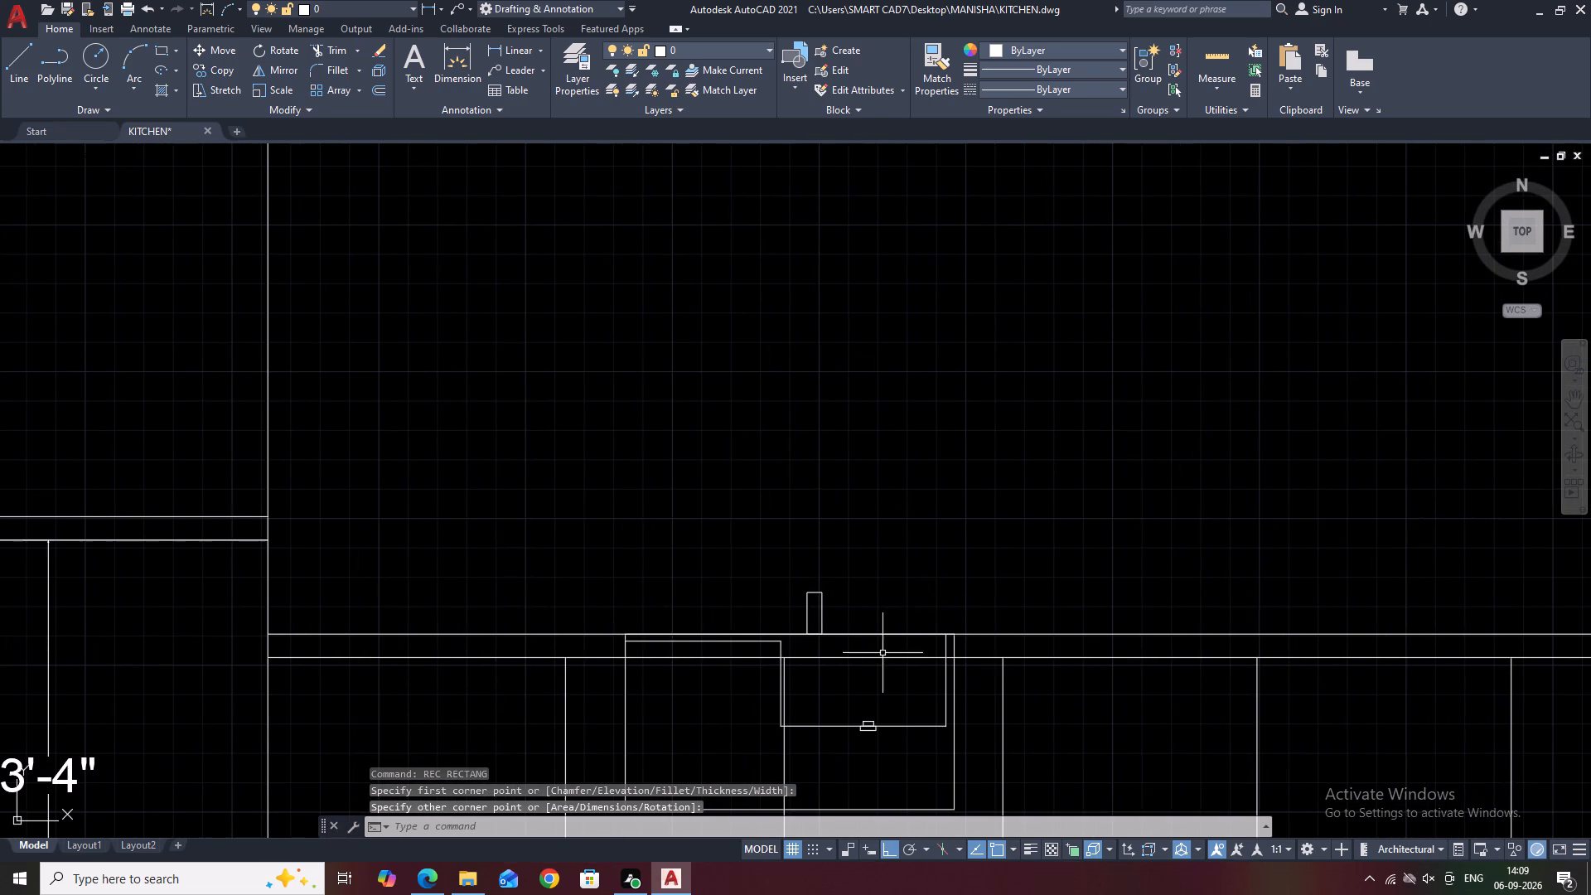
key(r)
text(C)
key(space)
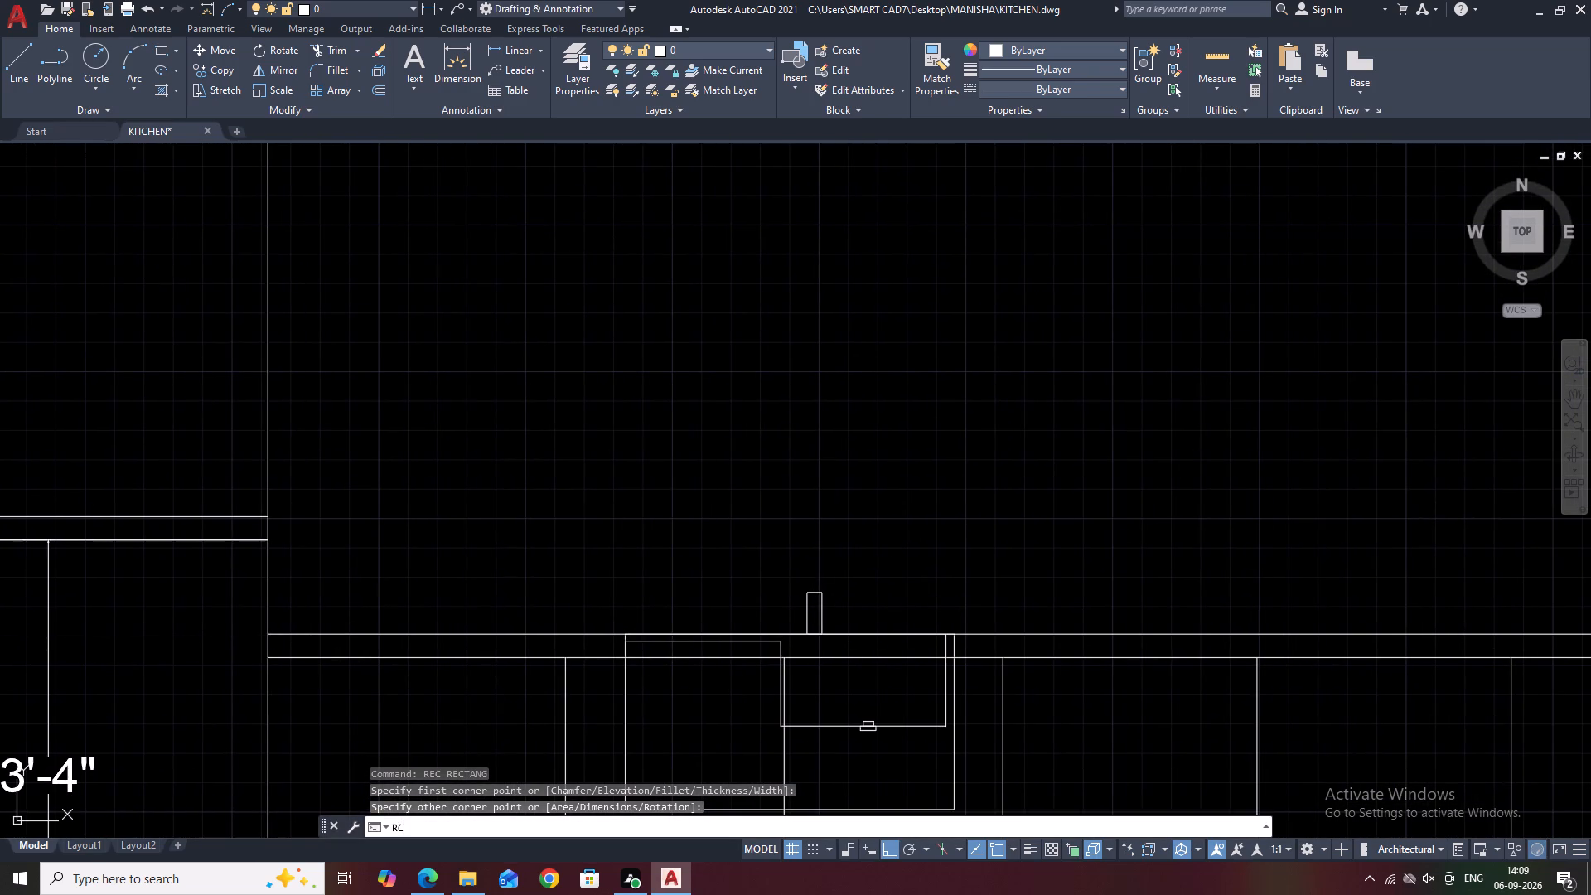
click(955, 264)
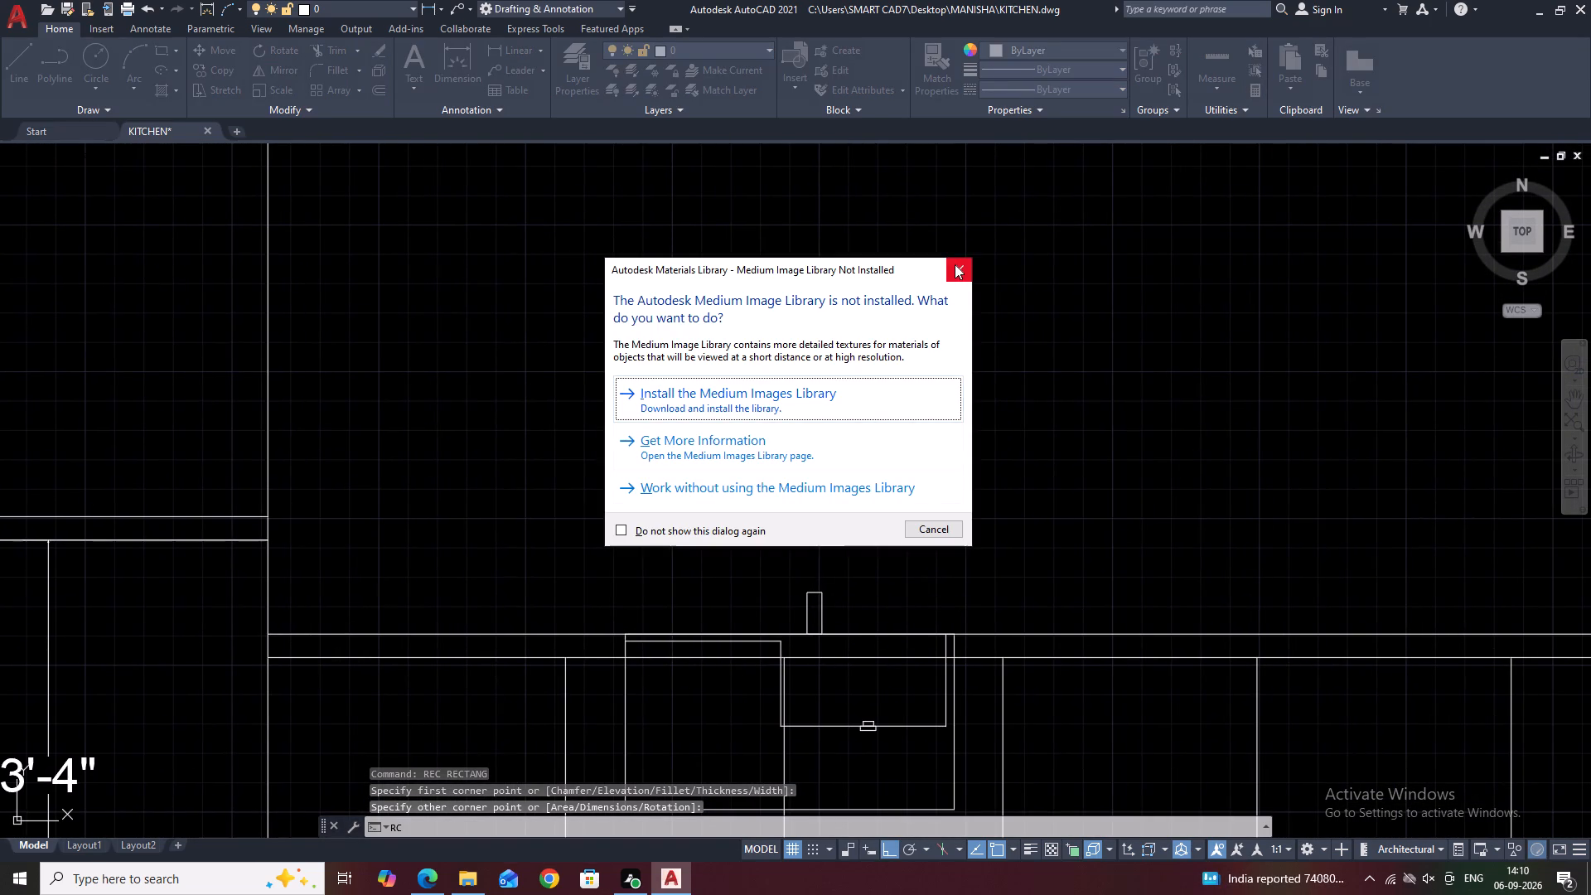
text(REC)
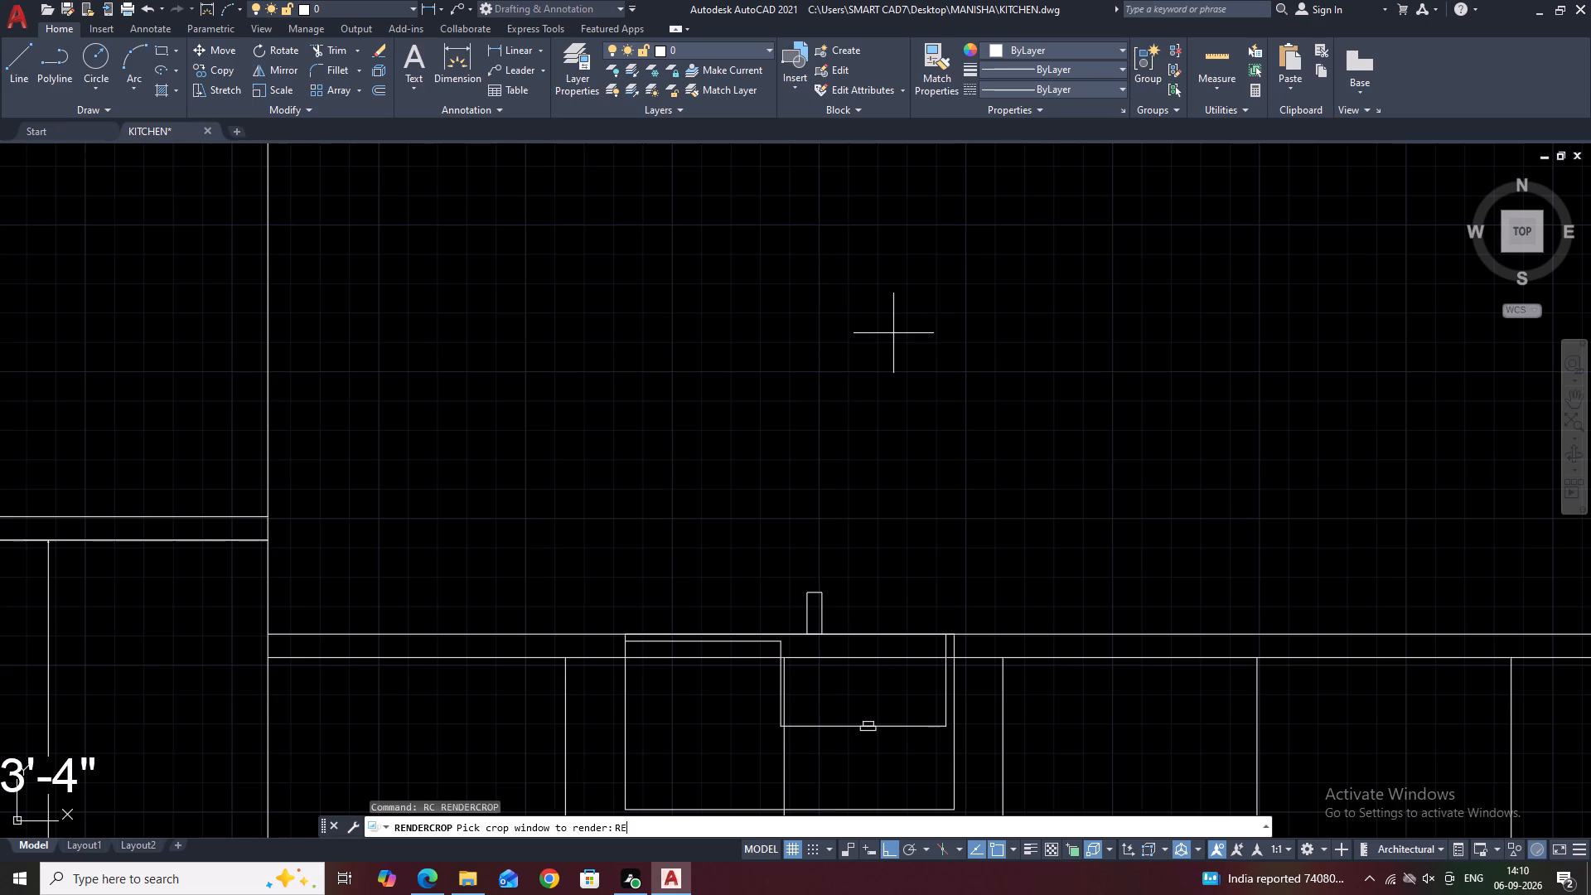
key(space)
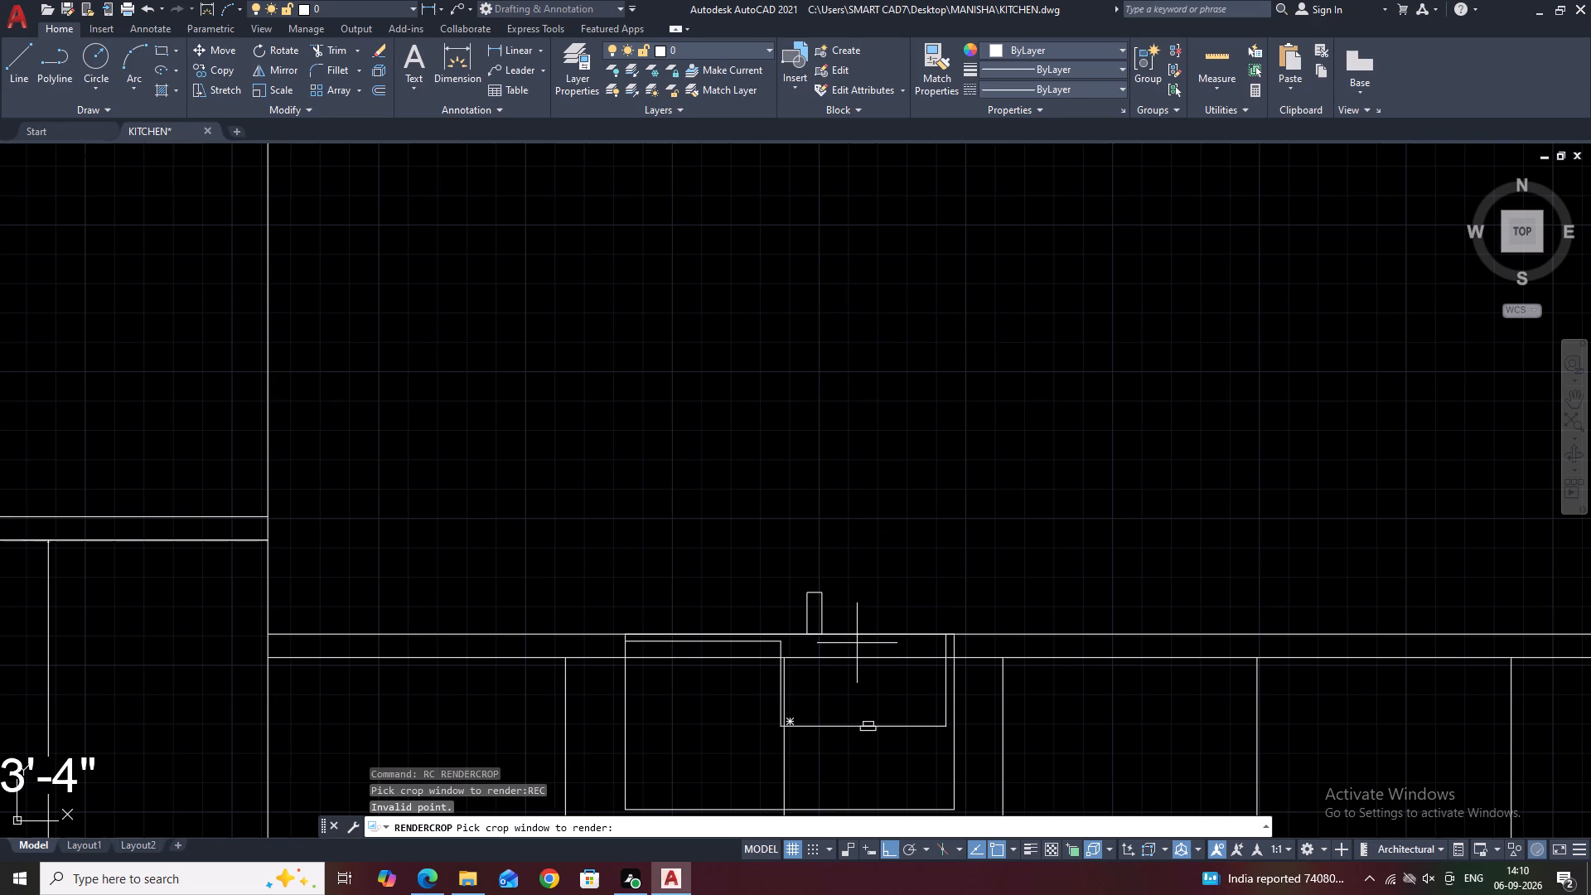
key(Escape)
Draw a much smaller rectangle on the countertop's top edge, a short distance right of the upright faucet rectangle.
text(REC)
key(space)
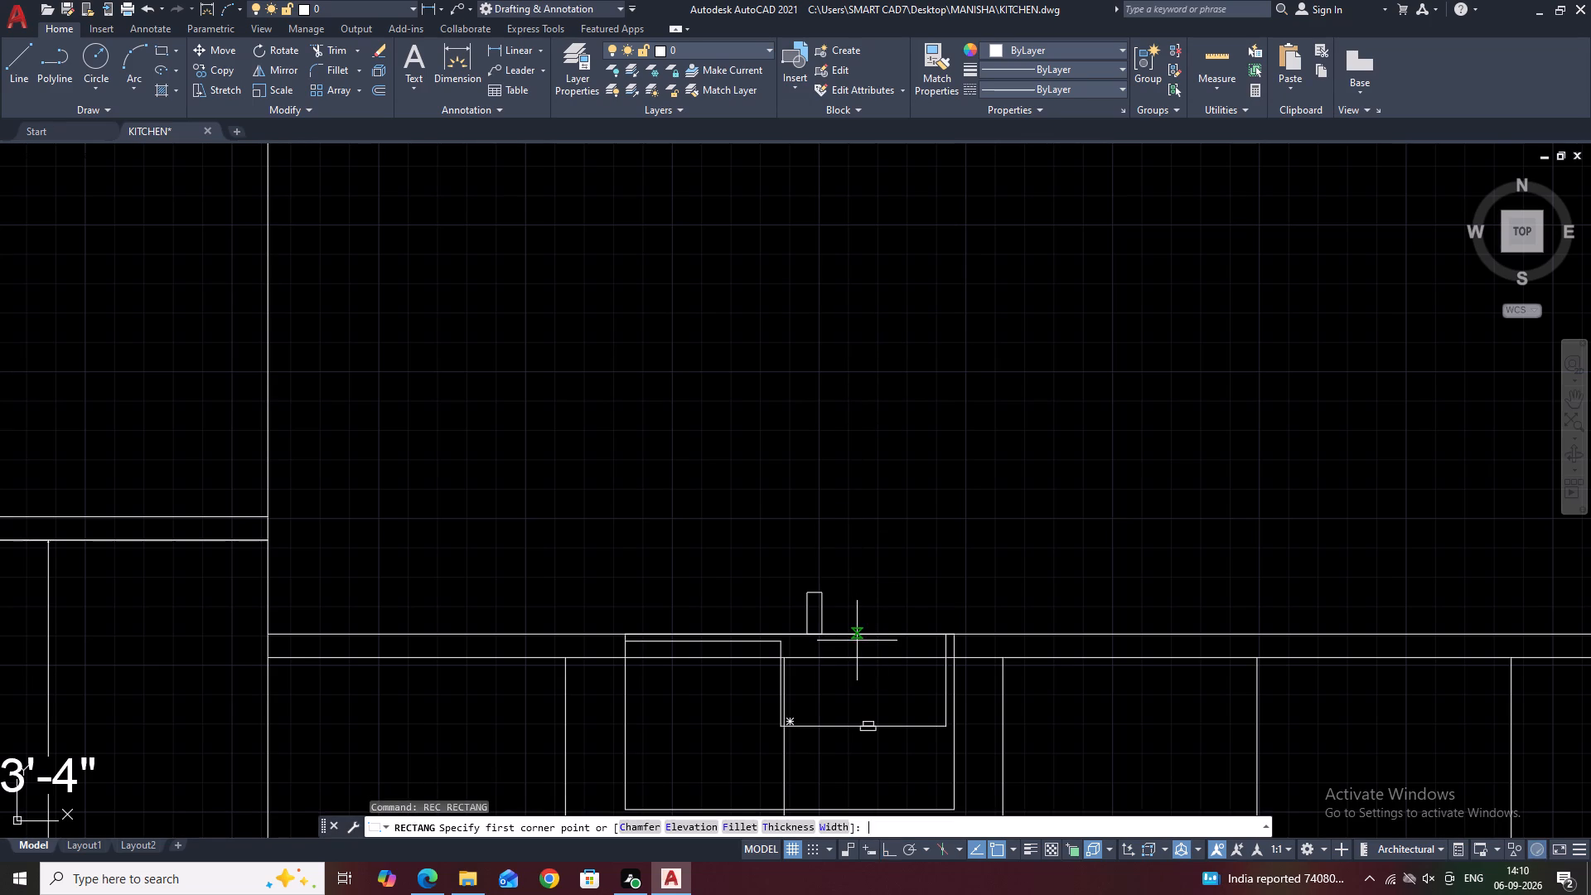
scroll(852, 637, up, 2)
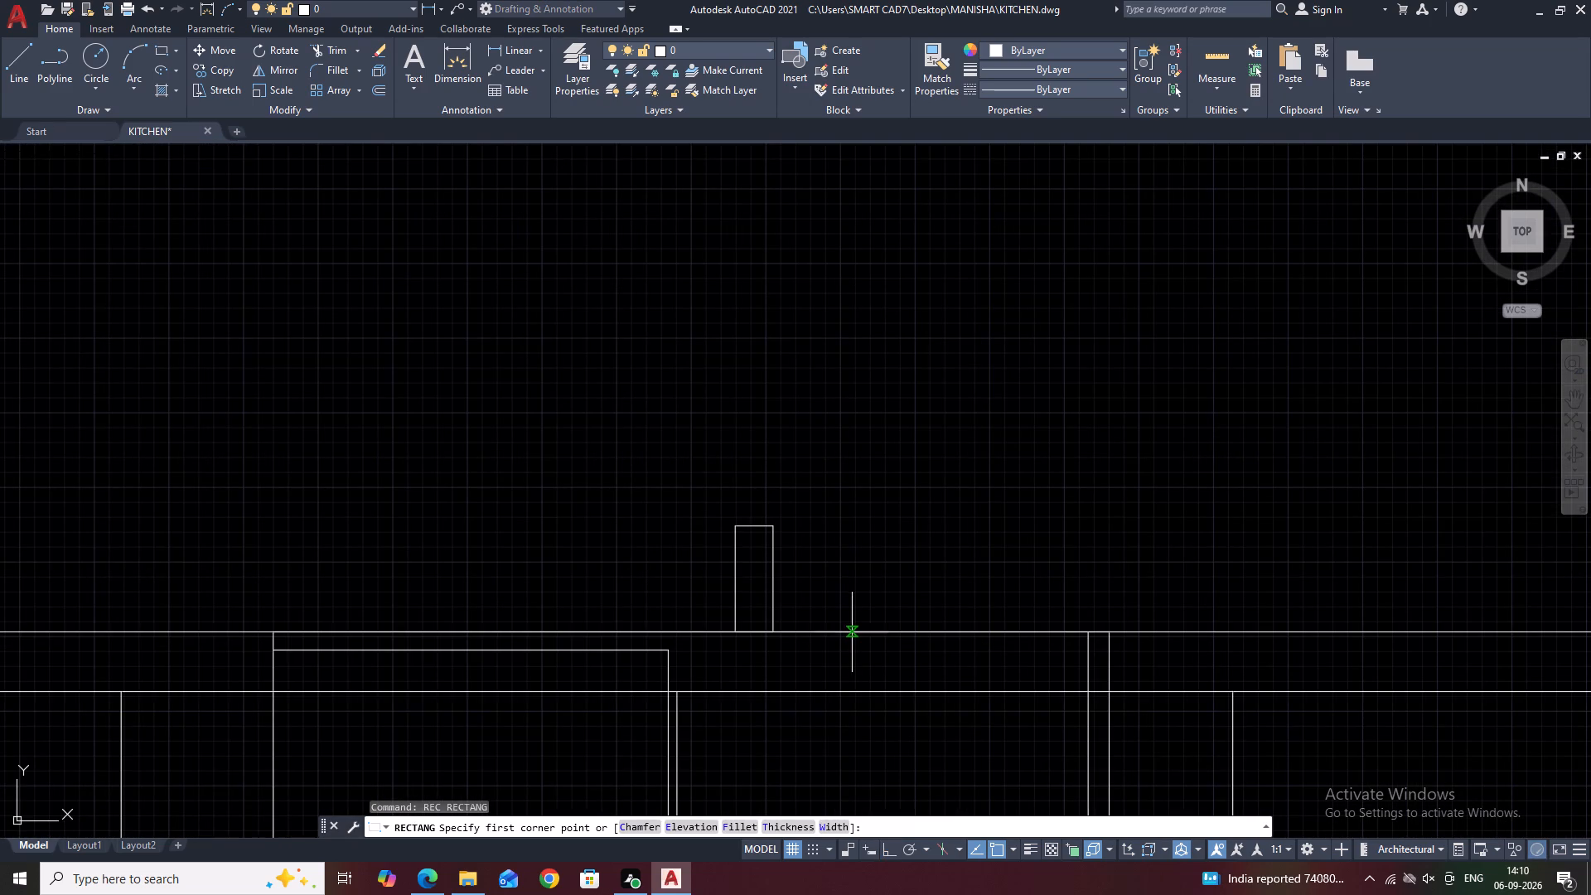
click(824, 631)
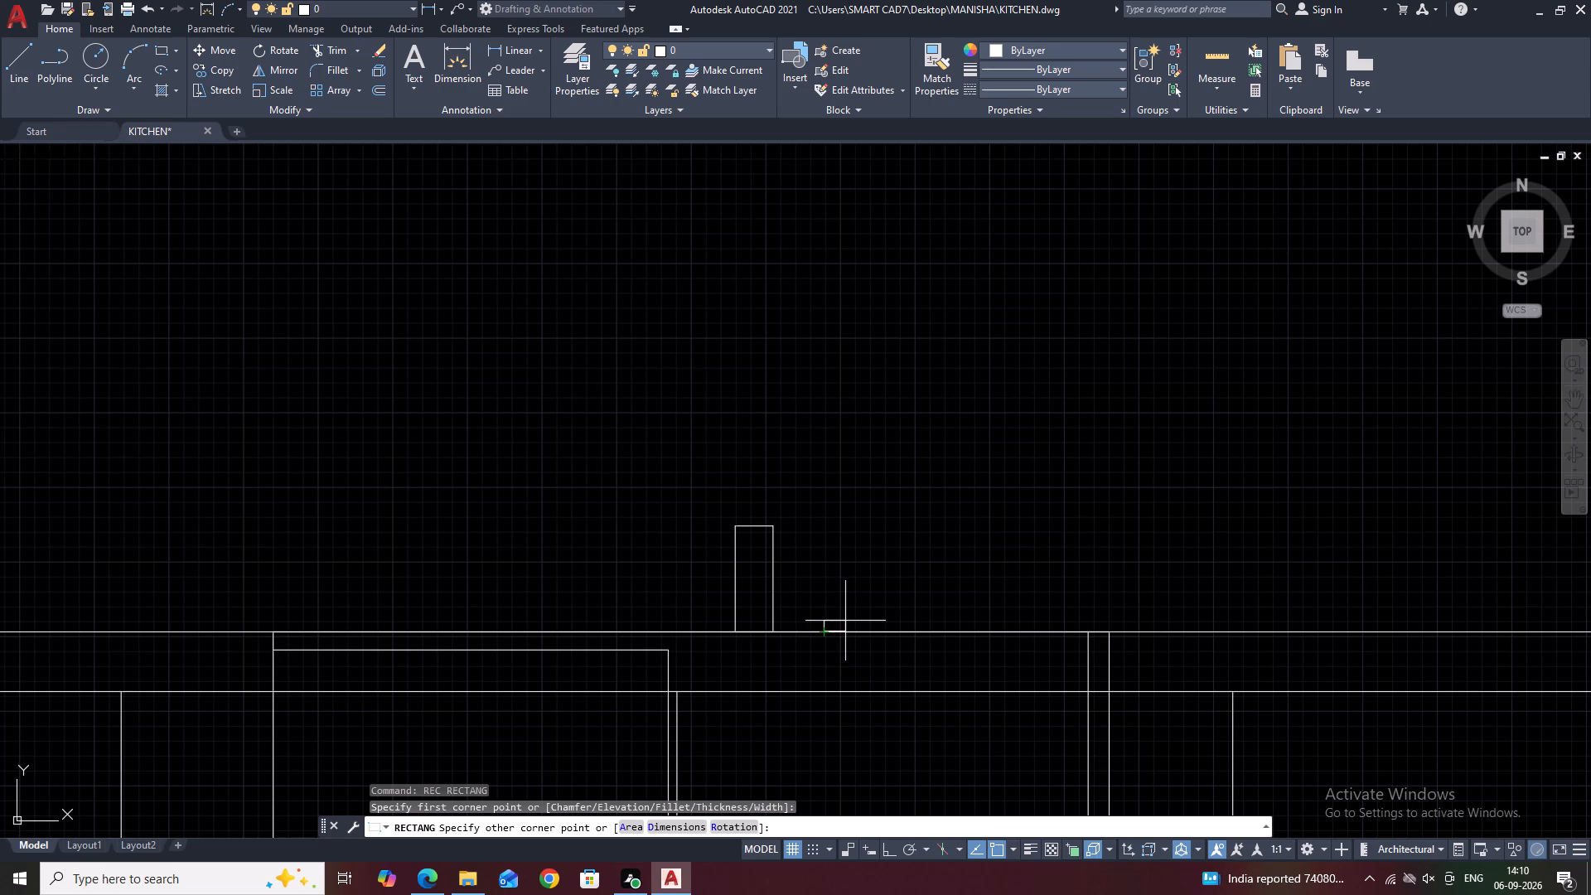
click(845, 621)
Draw a straight vertical spline rising from the top midpoint of the upright faucet rectangle, about as long as that rectangle is tall.
middle_drag(968, 491, 966, 491)
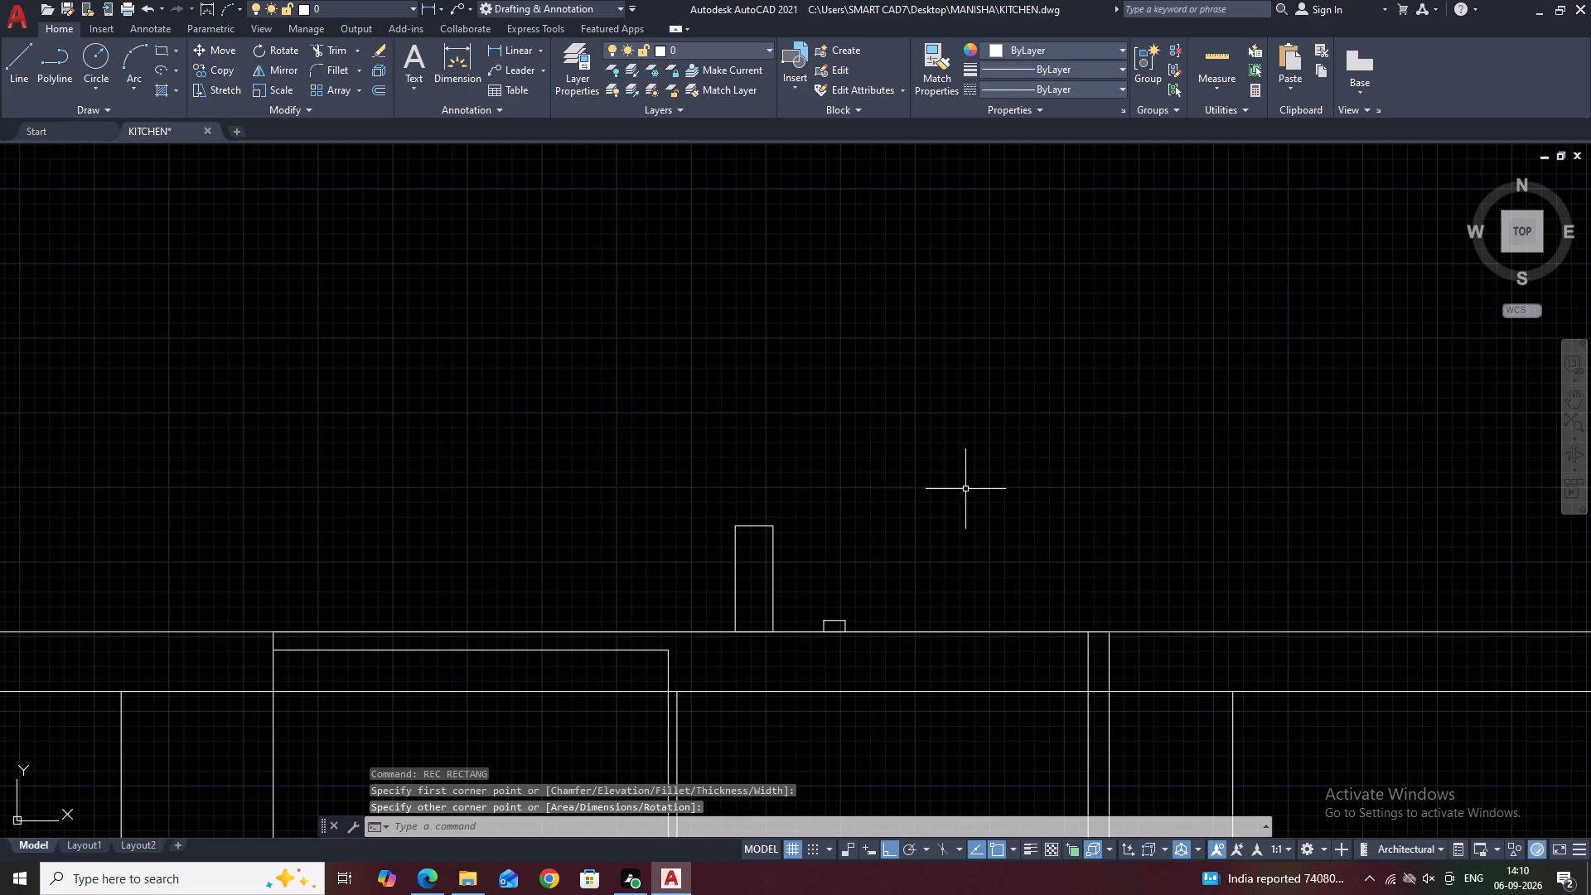
middle_drag(966, 491, 993, 570)
middle_drag(886, 609, 943, 626)
middle_drag(1021, 627, 951, 622)
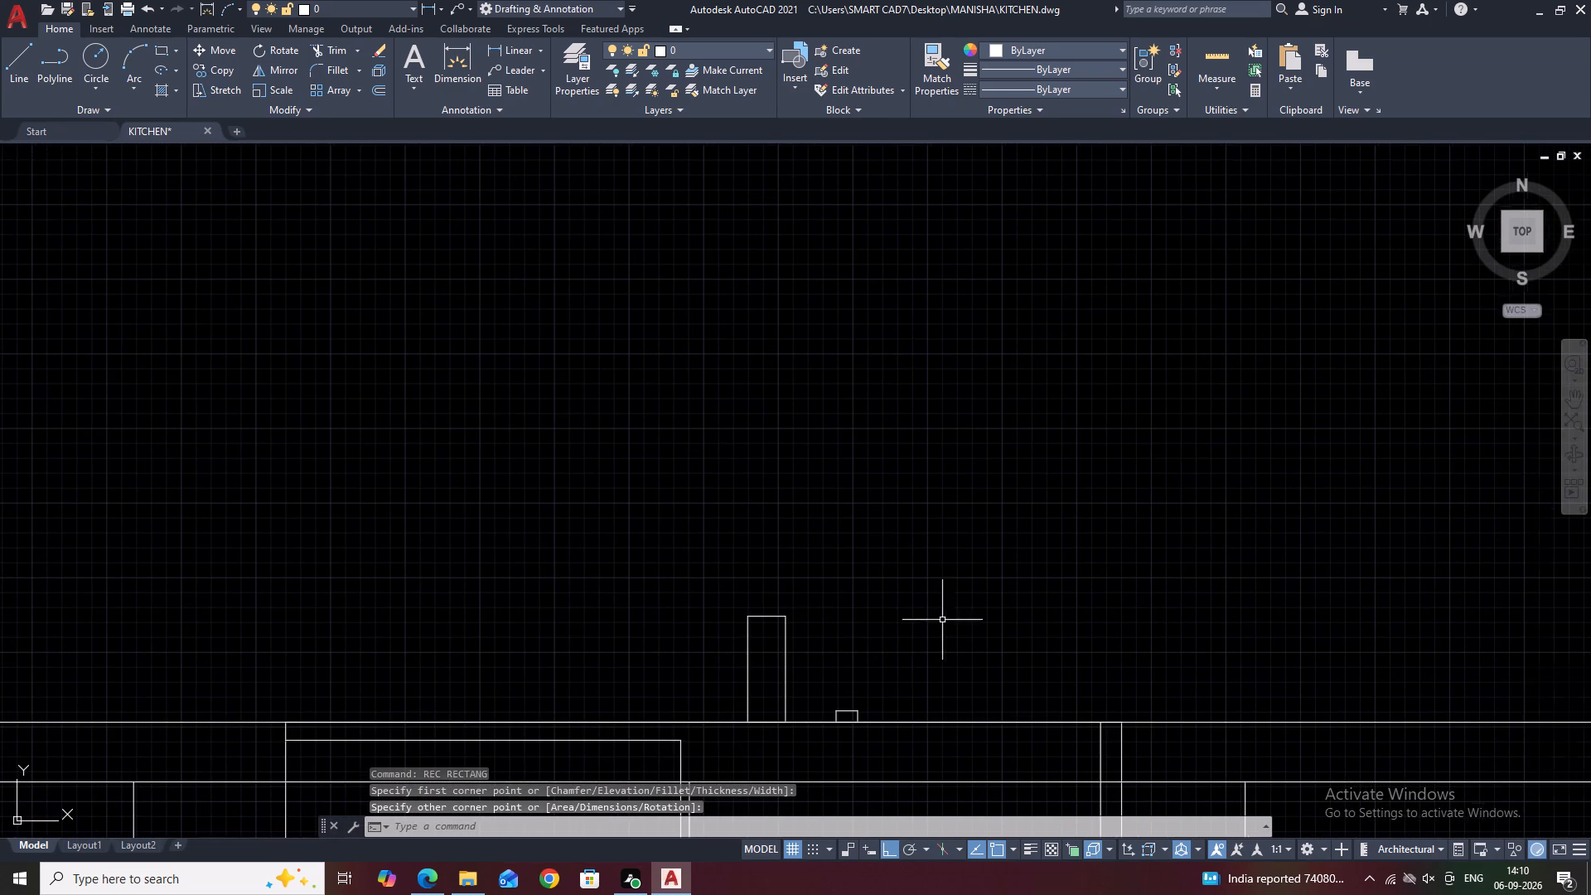
middle_drag(983, 507, 938, 559)
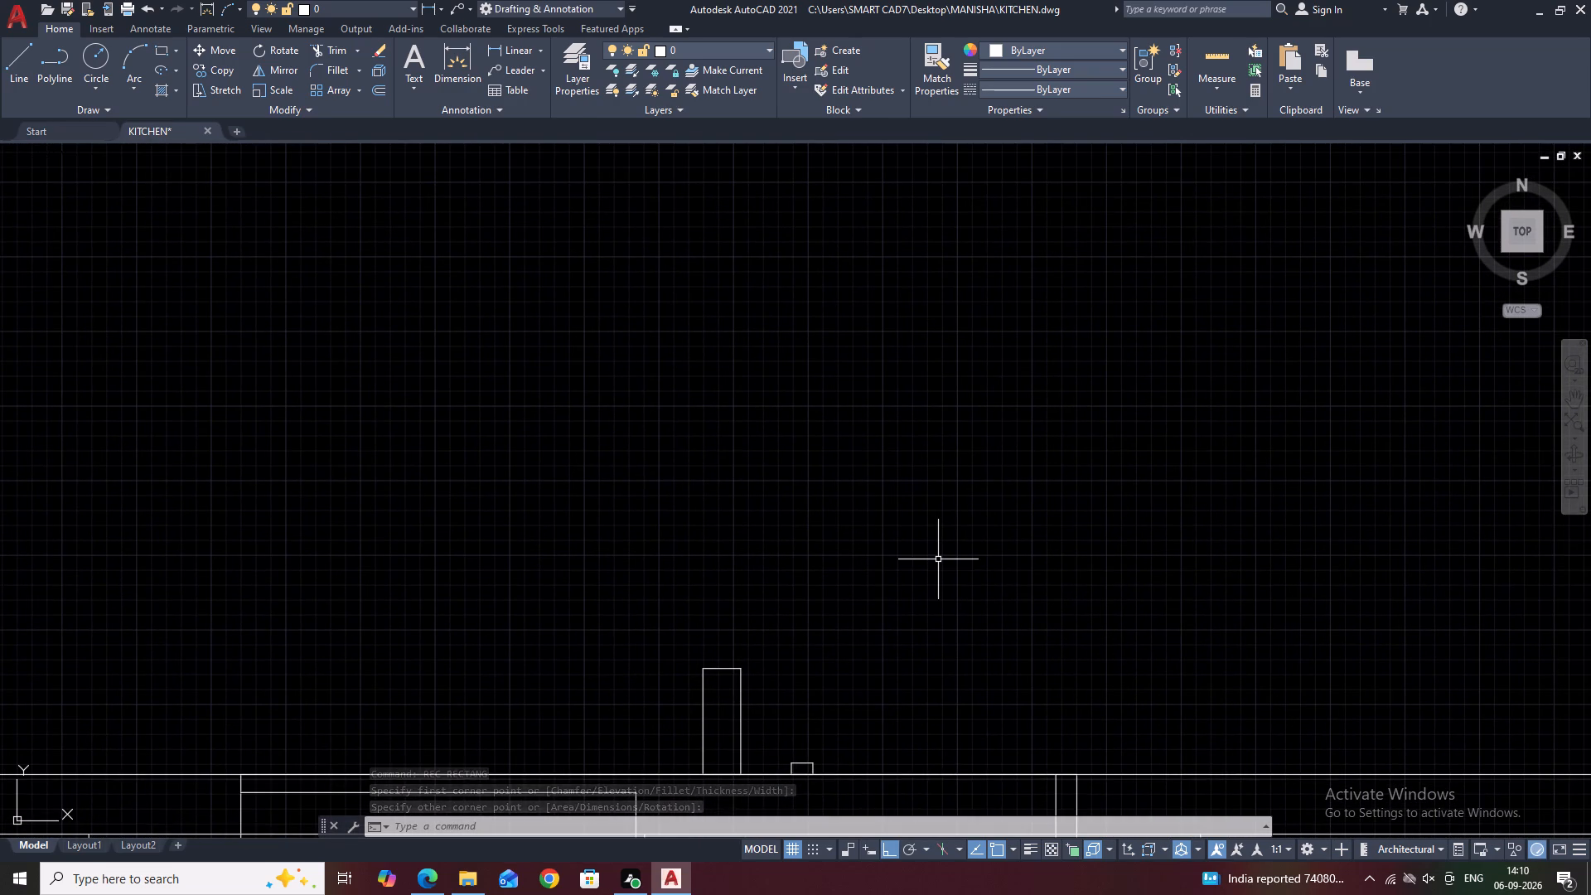
key(s)
text(PL)
key(space)
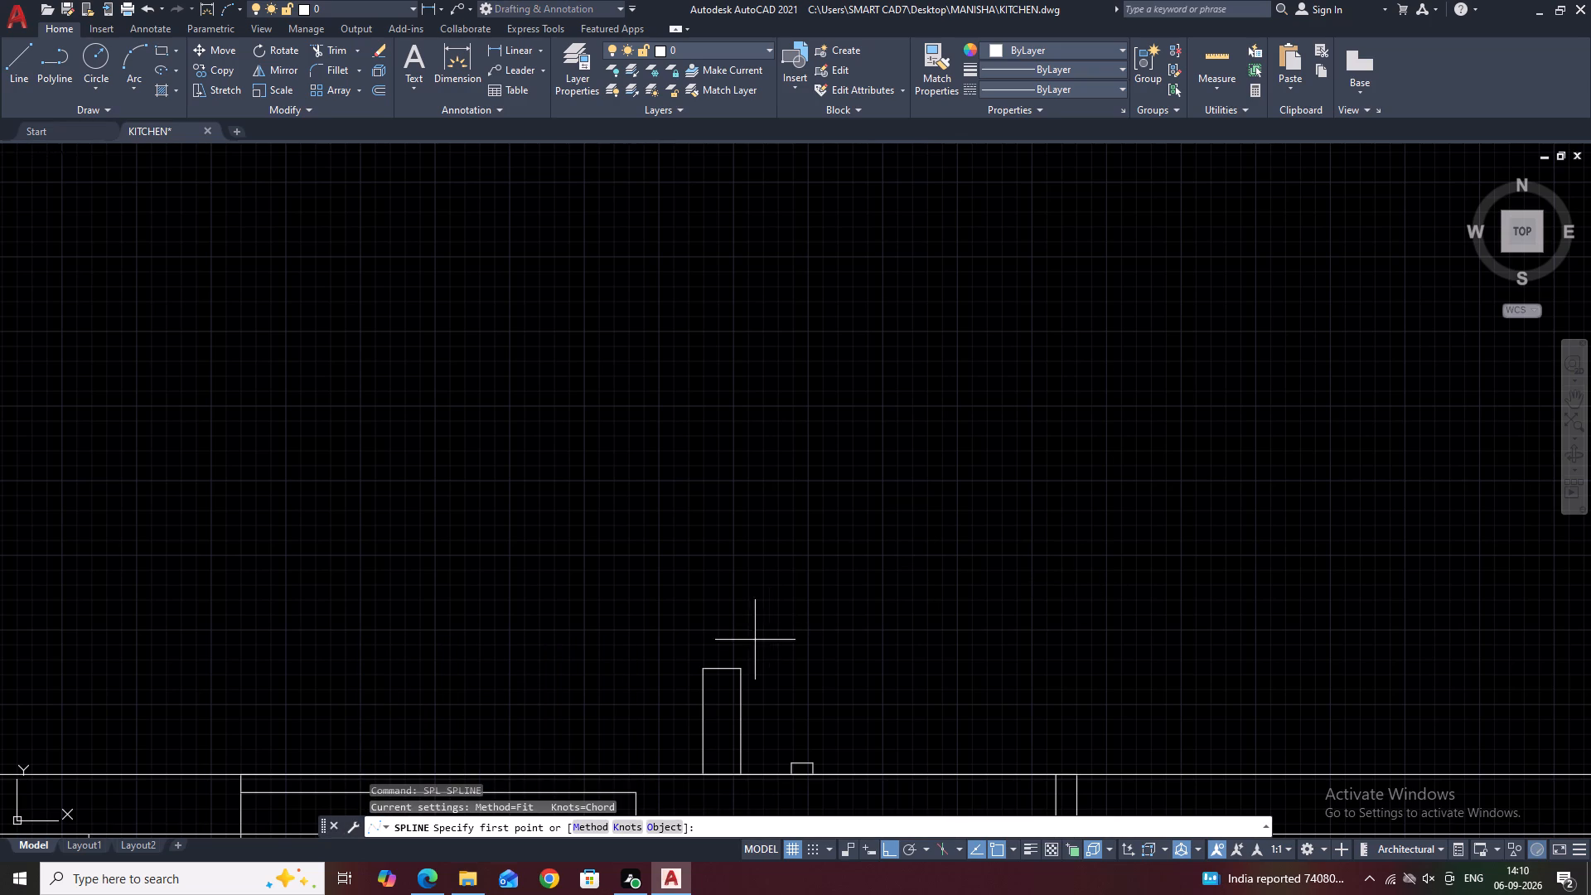
click(723, 669)
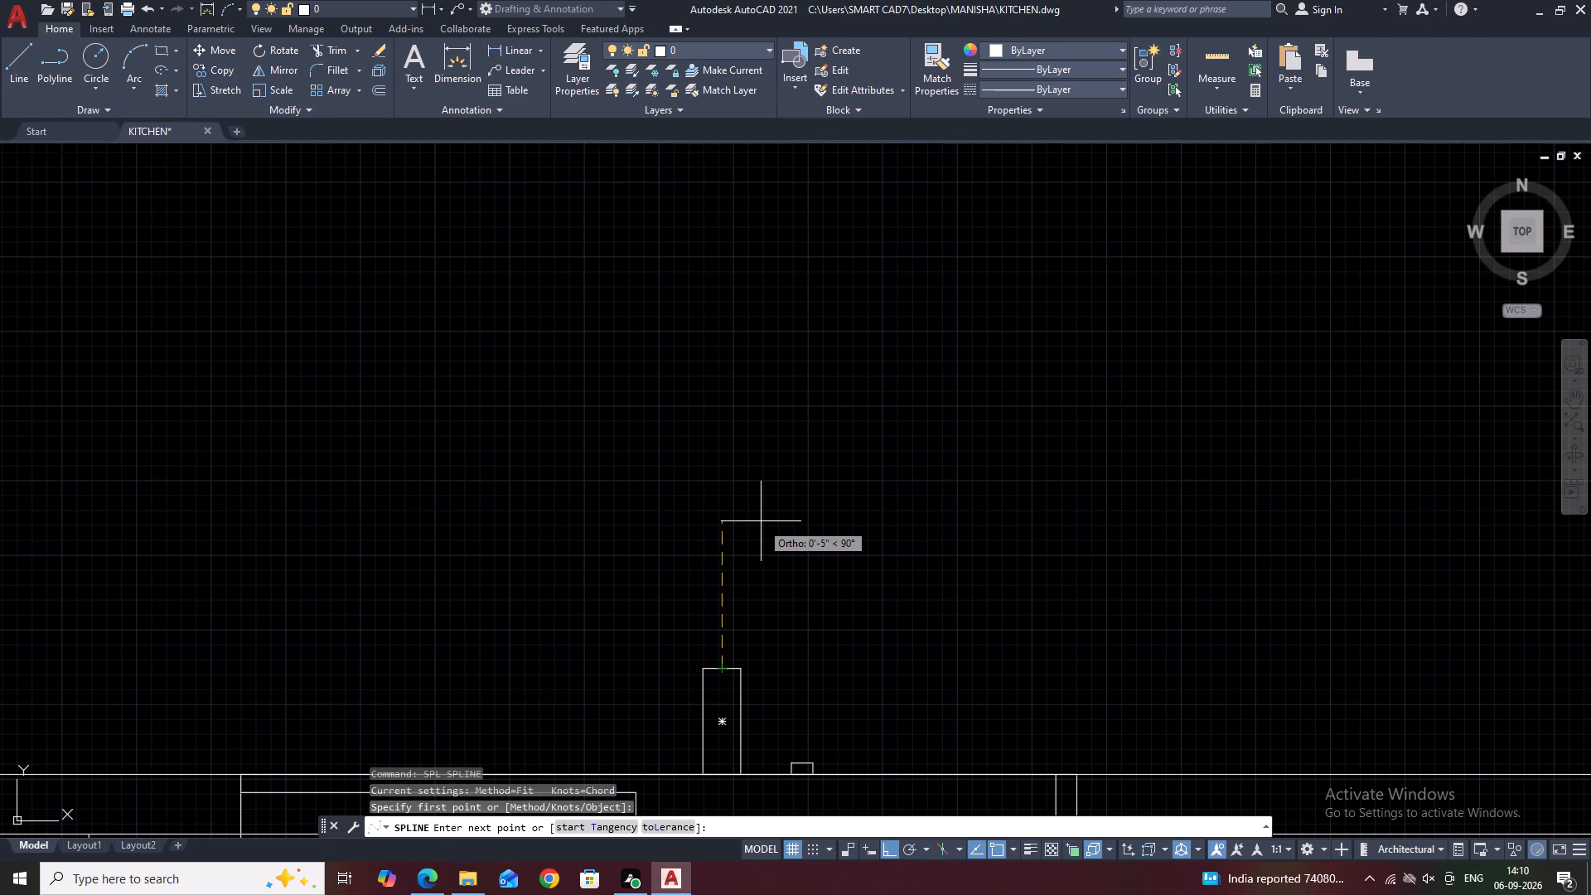
key(F8)
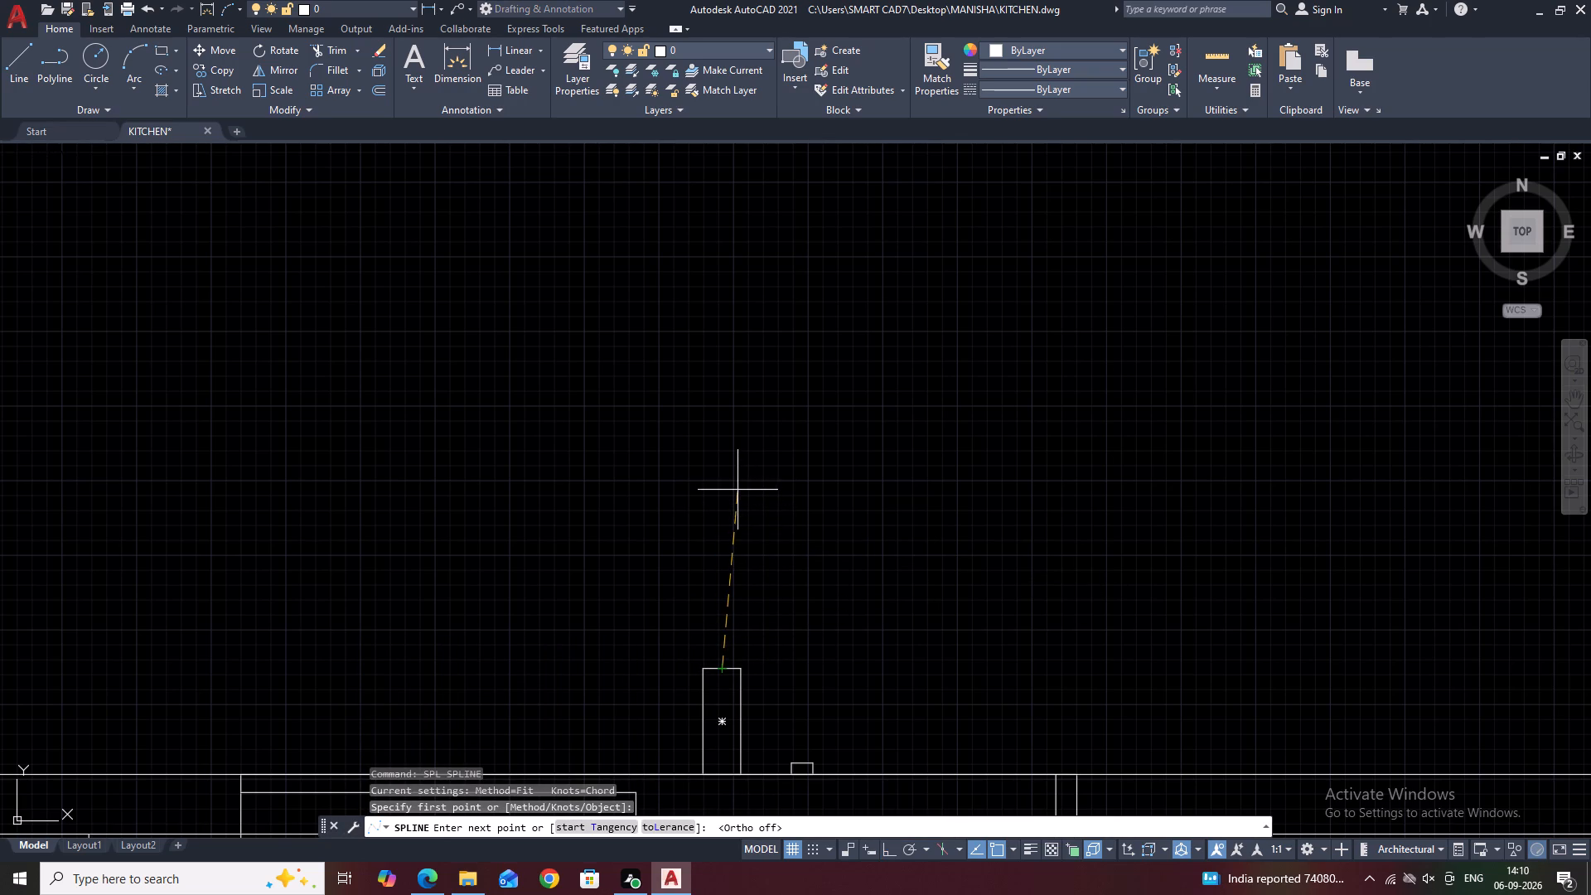
key(F8)
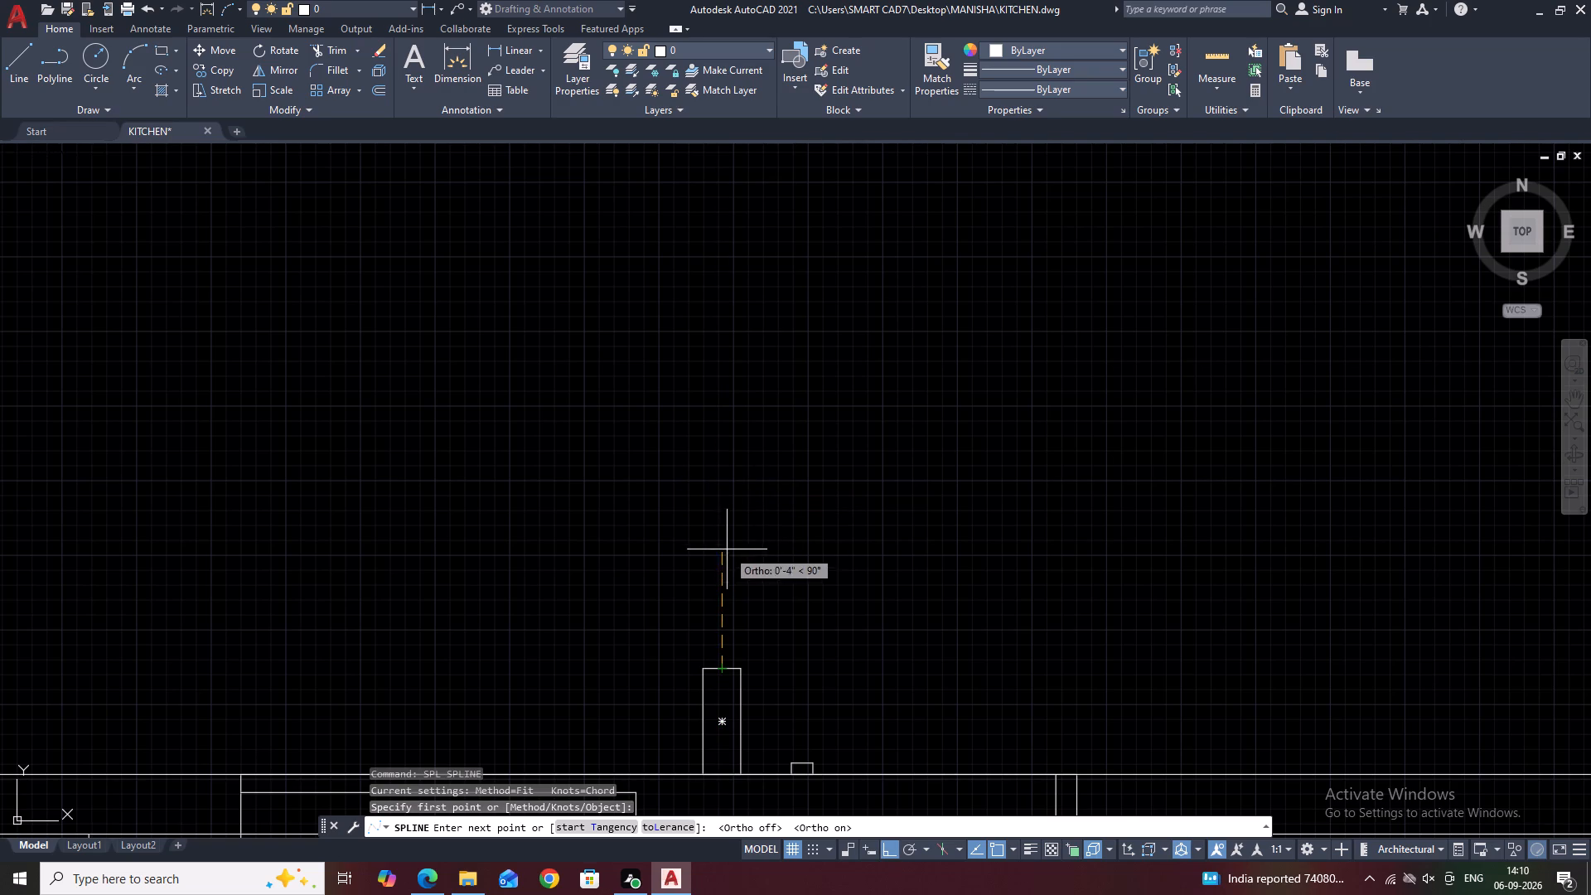
click(722, 569)
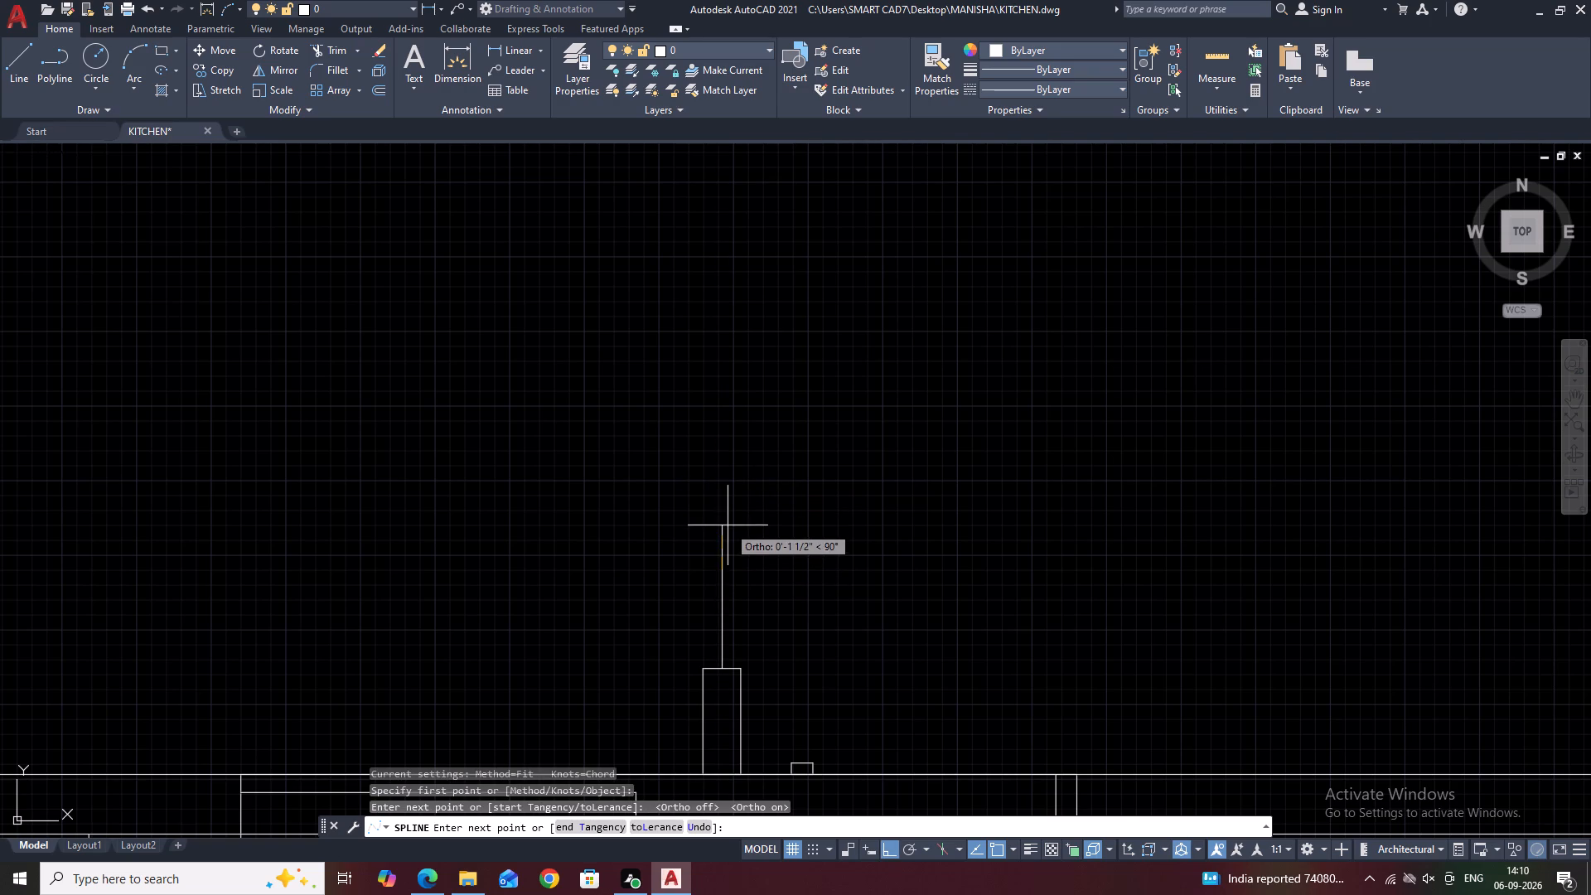
key(Return)
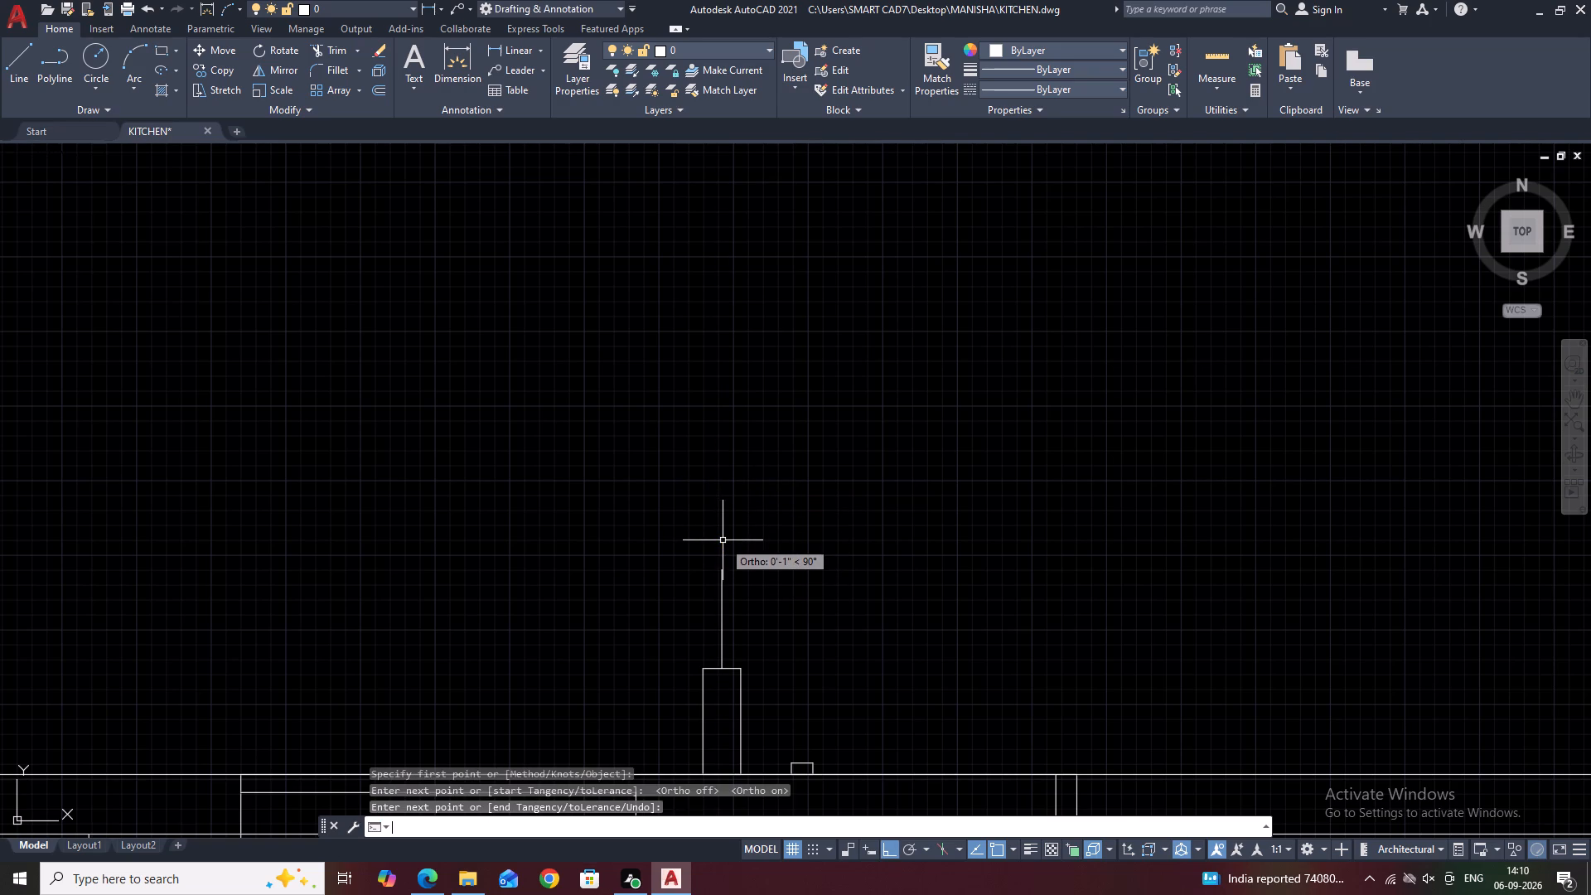
Draw a small arched spline for the spout, starting at the vertical line's top end, rising over a peak and curving down to the right.
key(space)
click(721, 567)
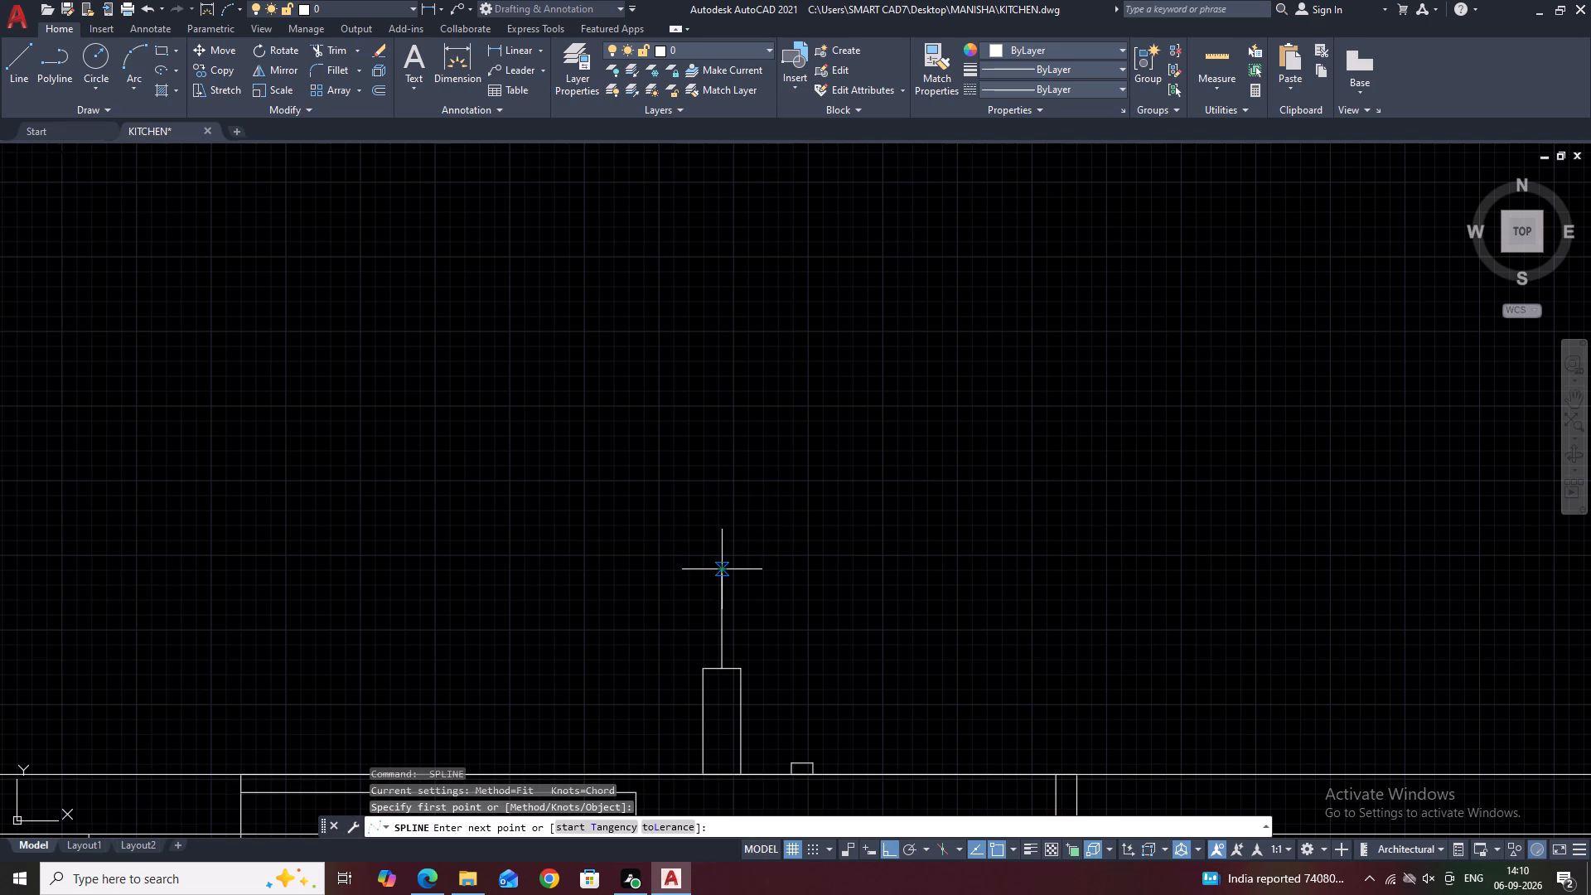
key(F8)
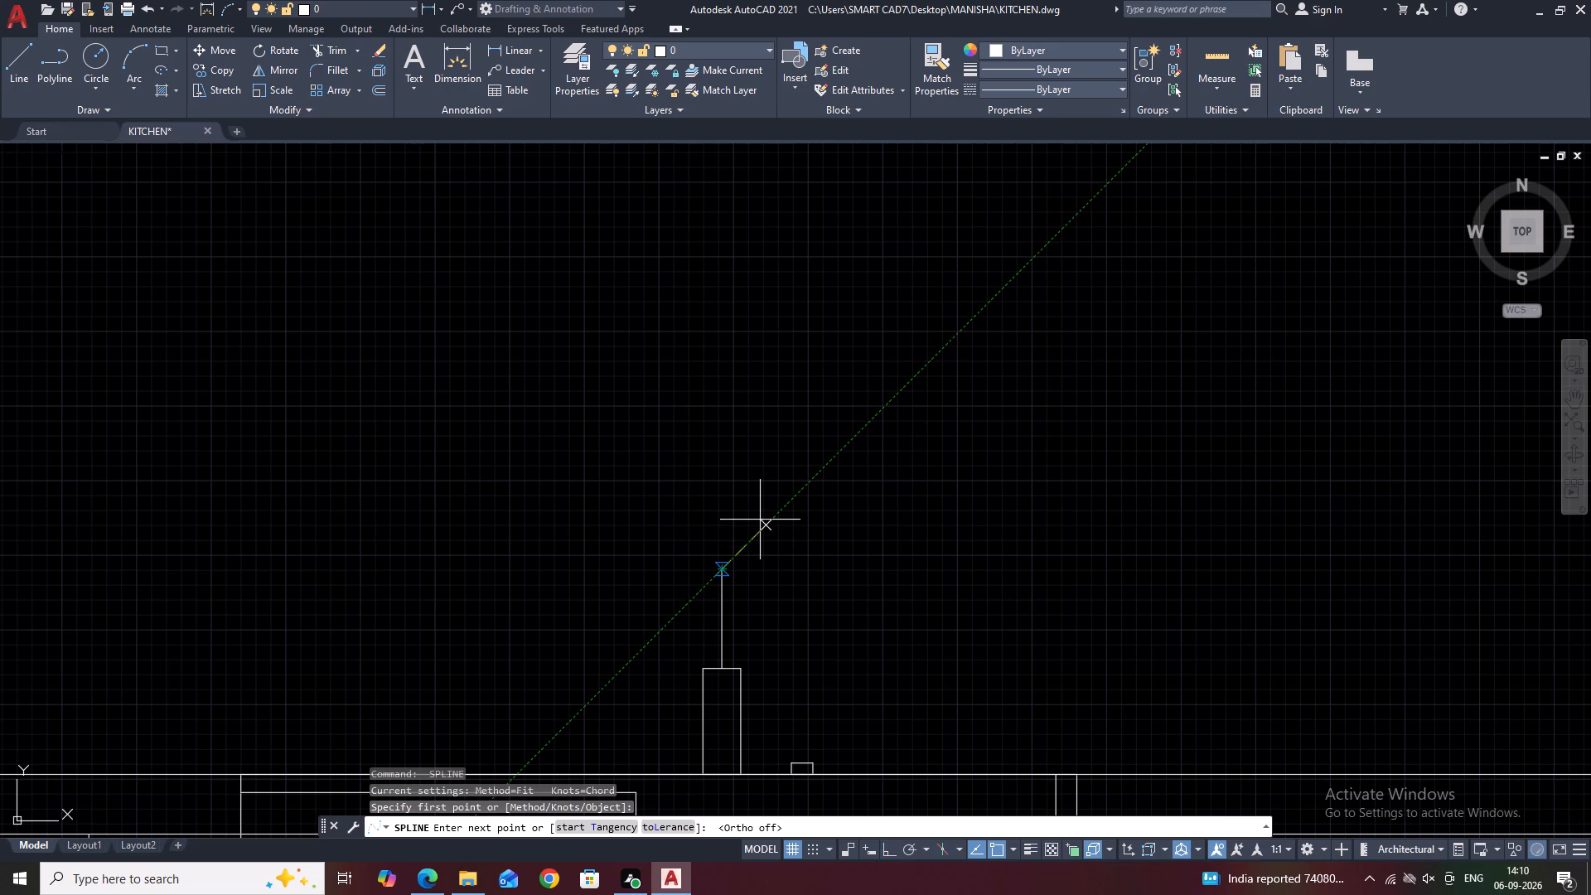
click(740, 516)
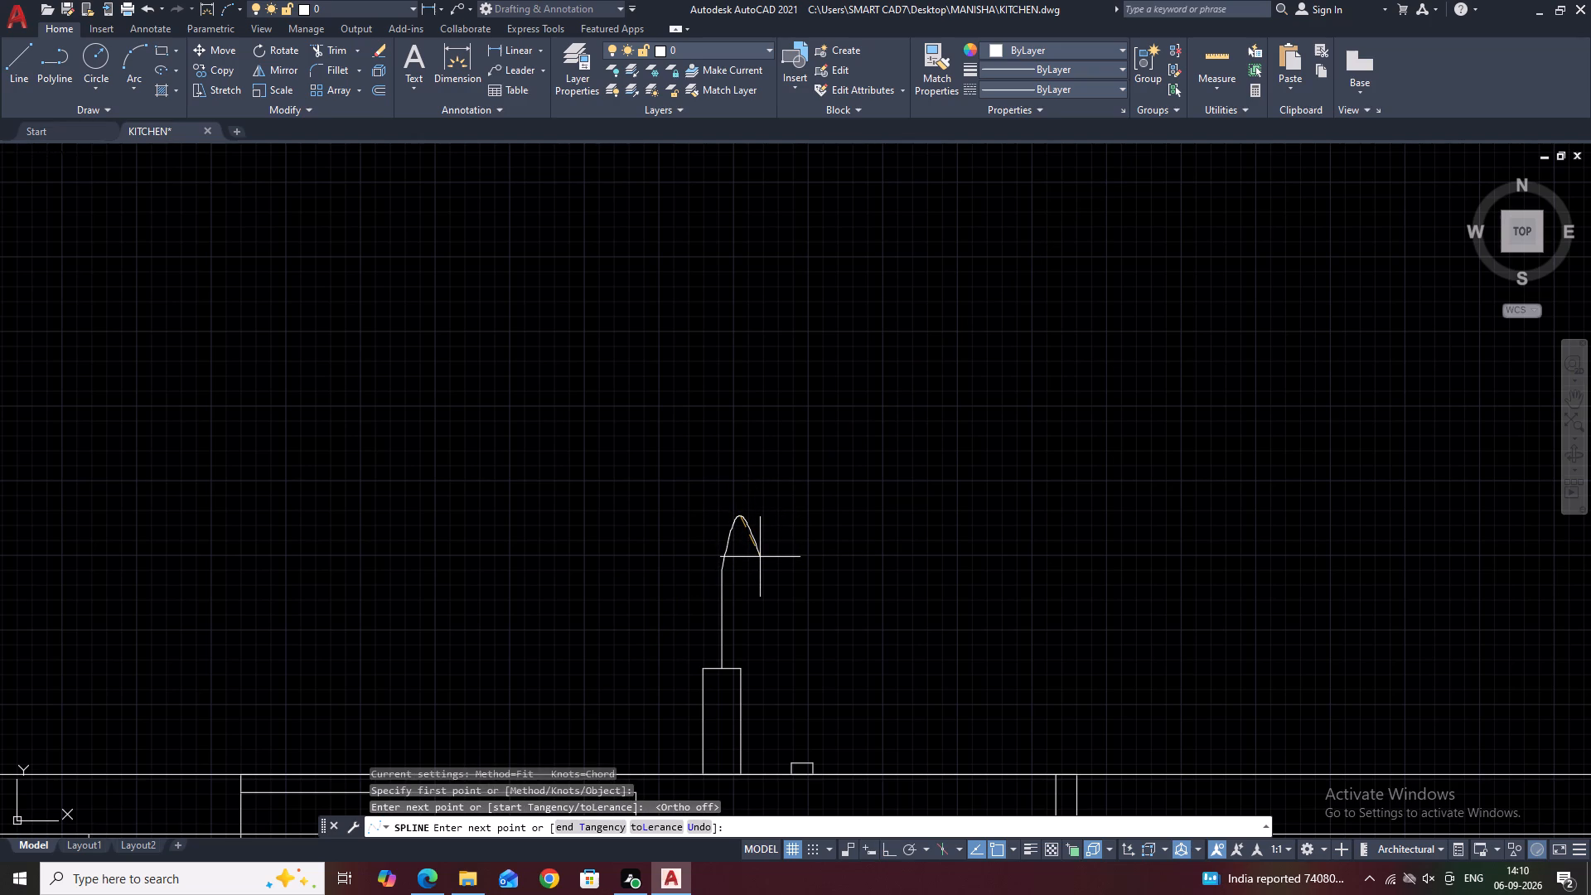
key(z)
key(ctrl+z)
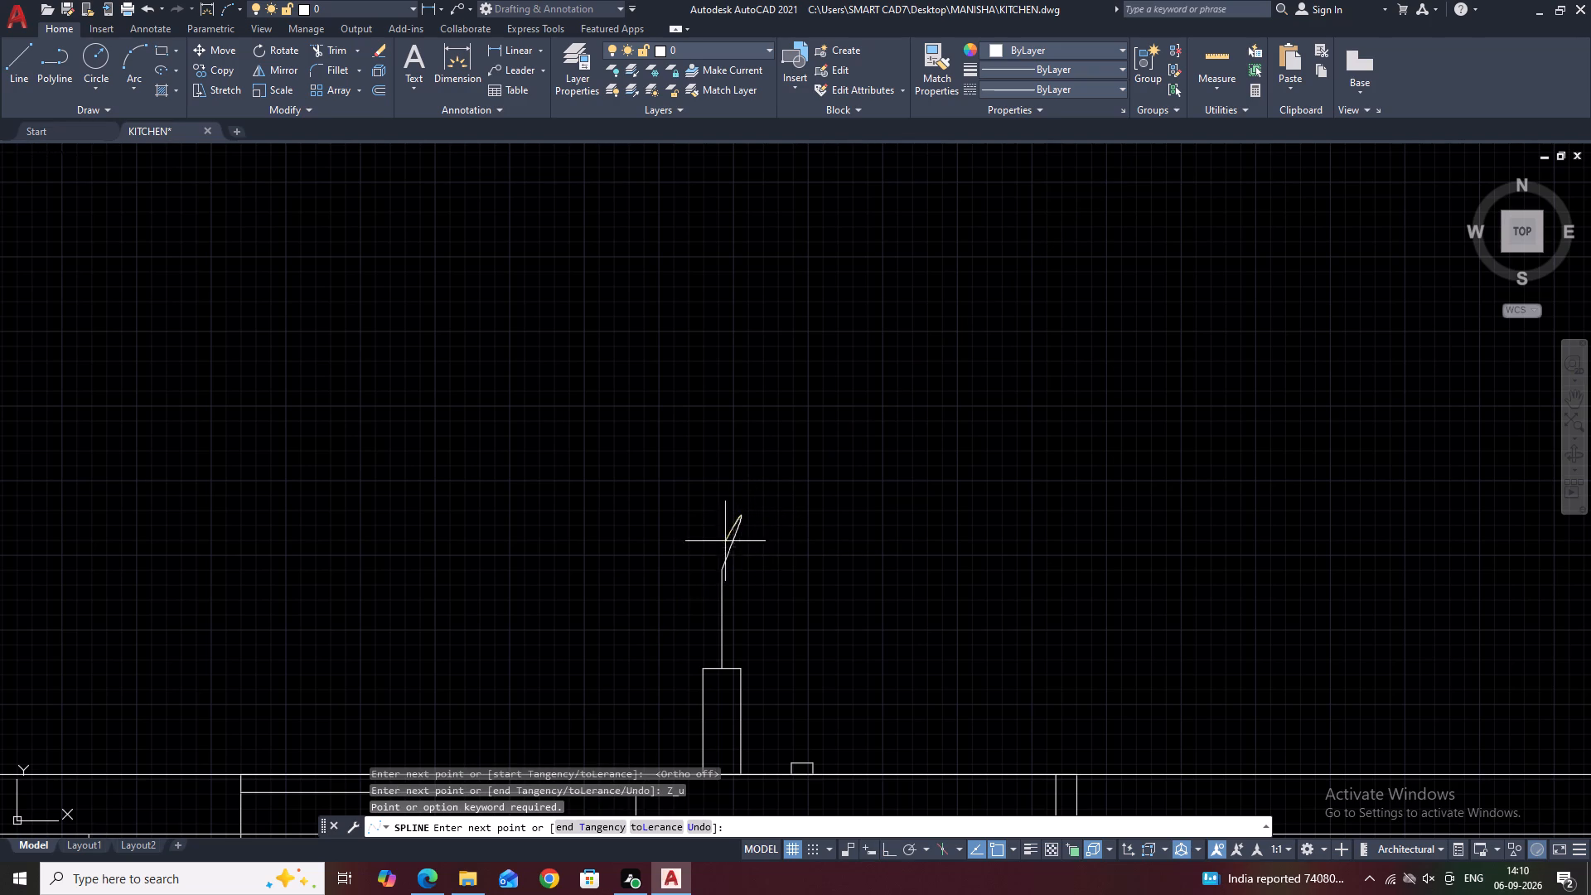
scroll(751, 541, up, 2)
key(ctrl+z)
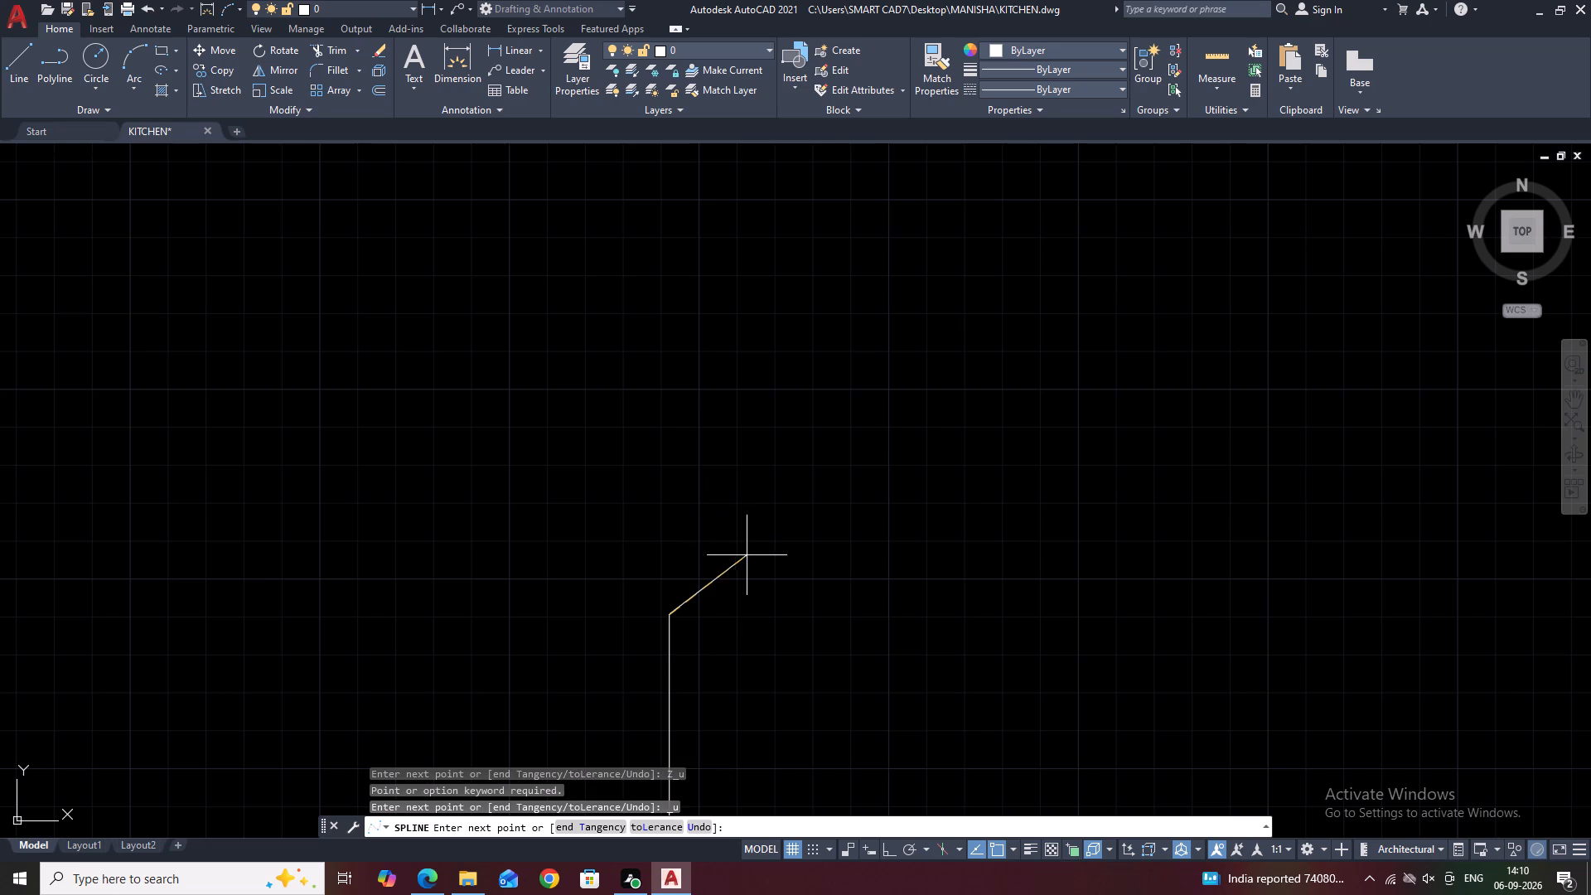
click(690, 523)
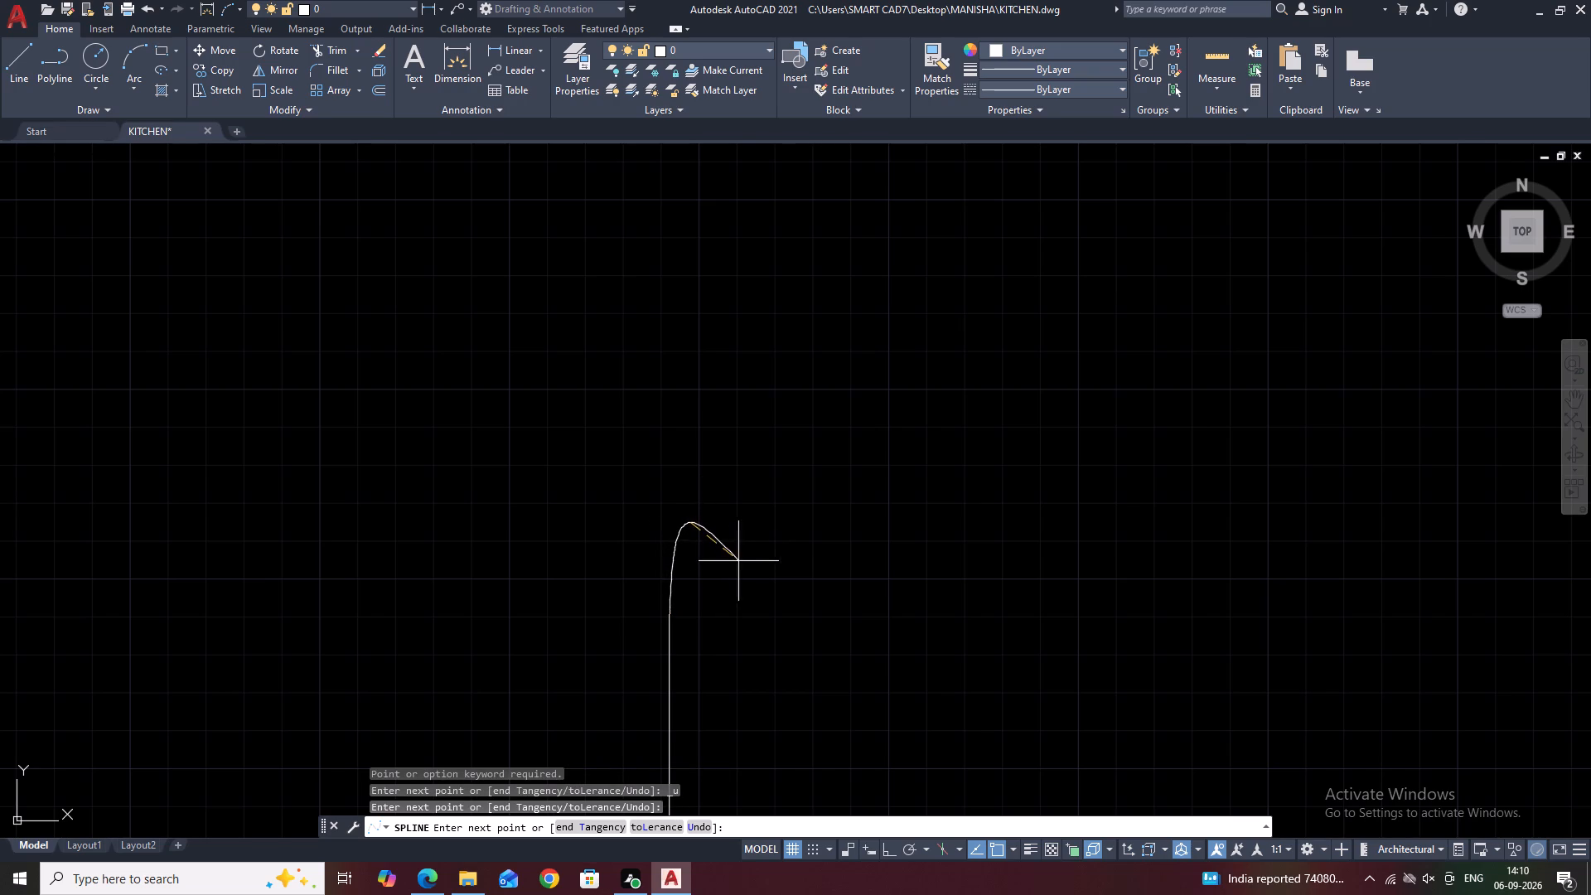
click(747, 536)
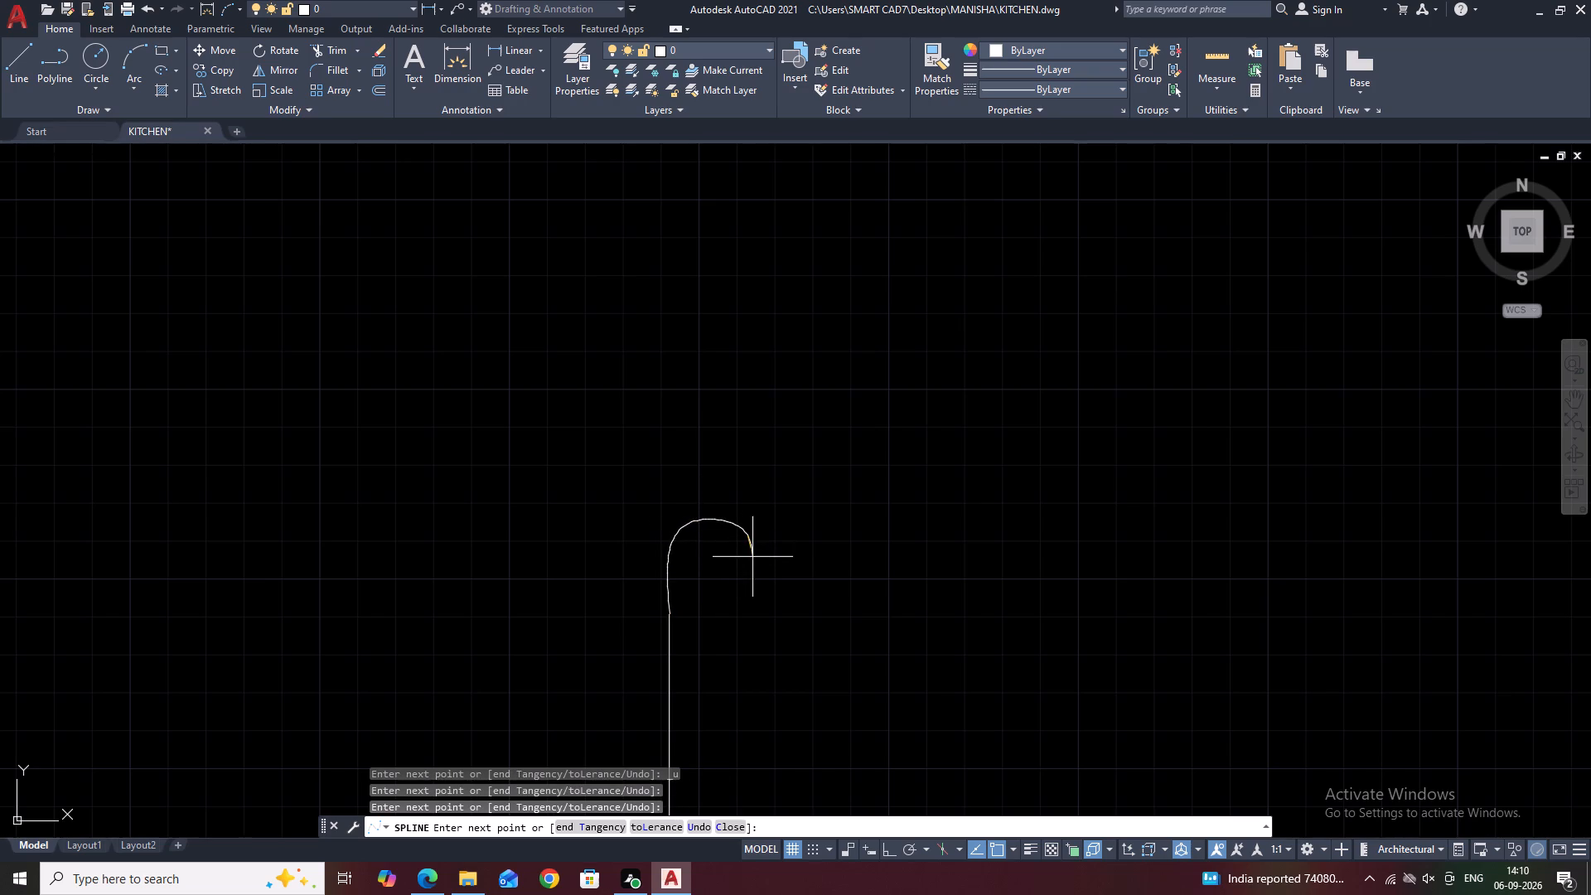
key(ctrl+z)
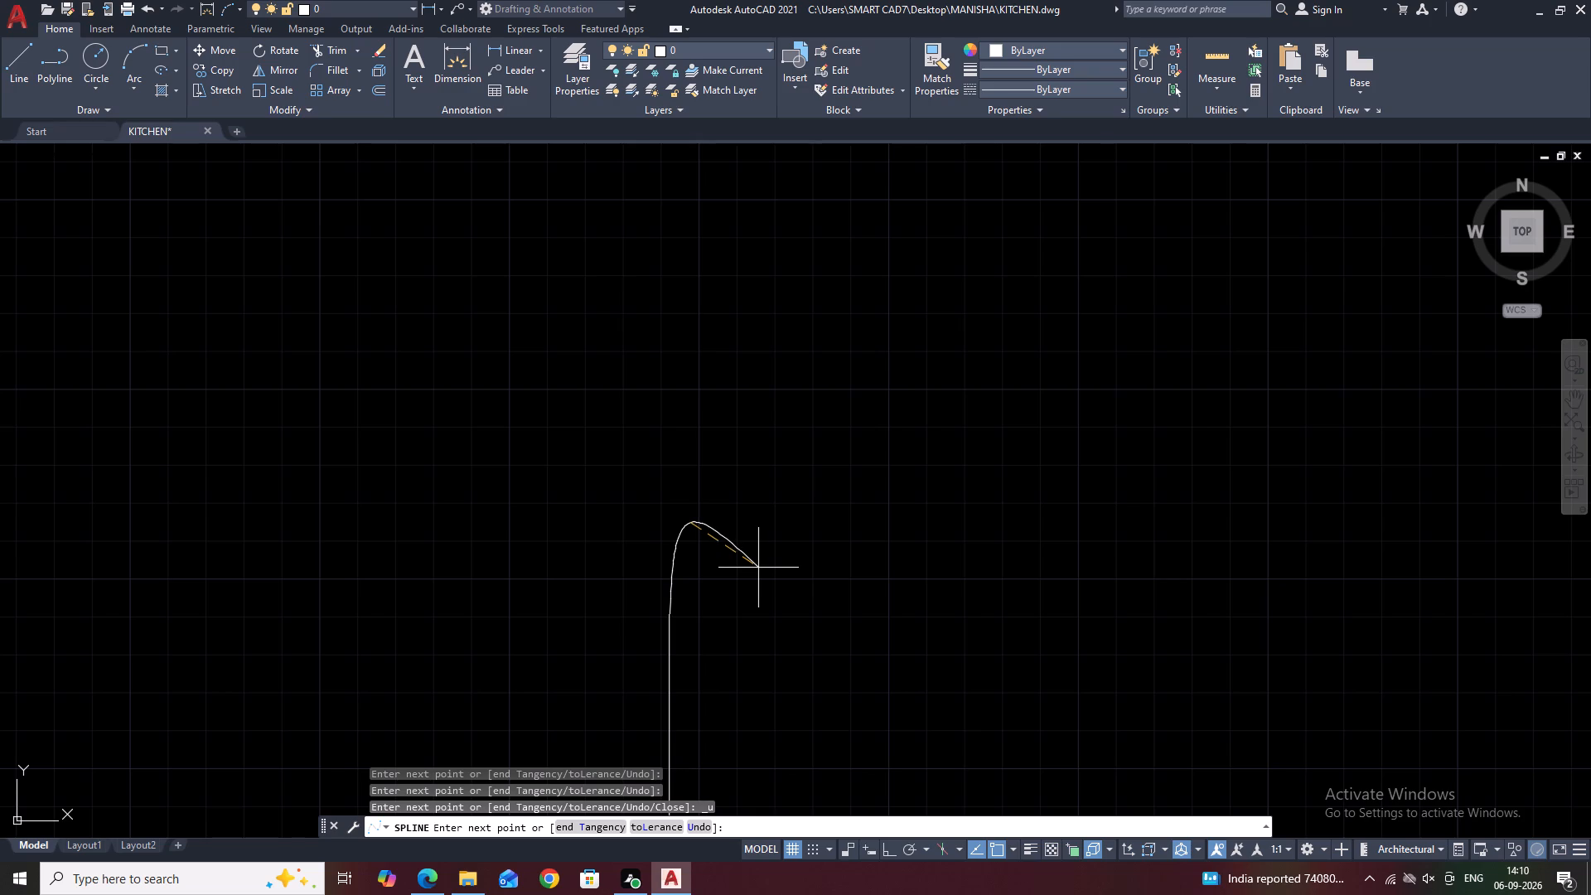
key(z)
key(ctrl+z)
key(ctrl+z)
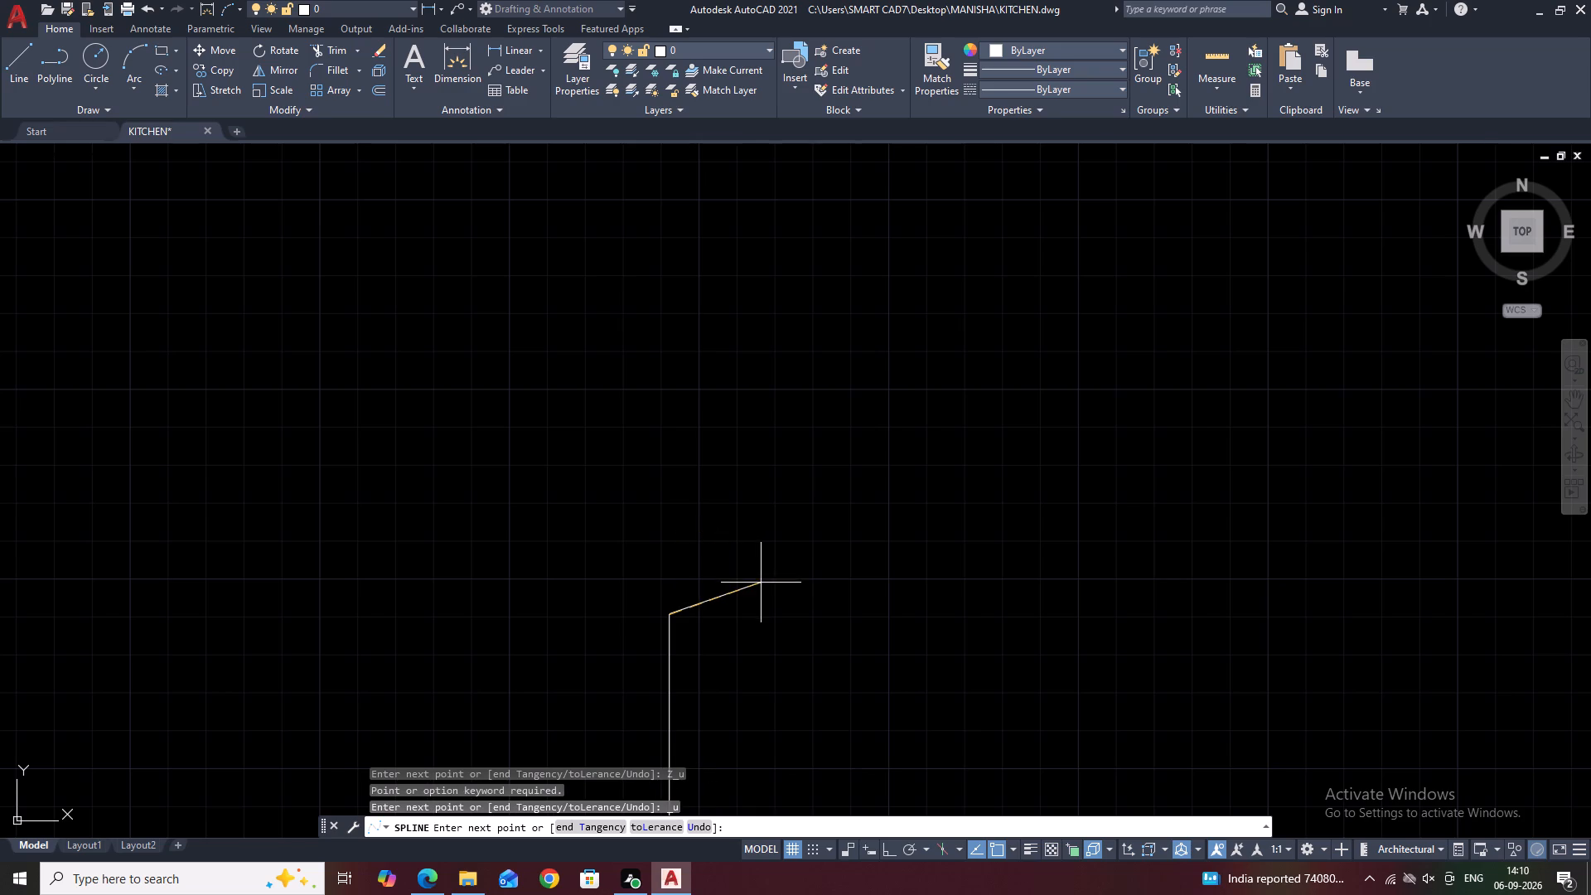
click(728, 549)
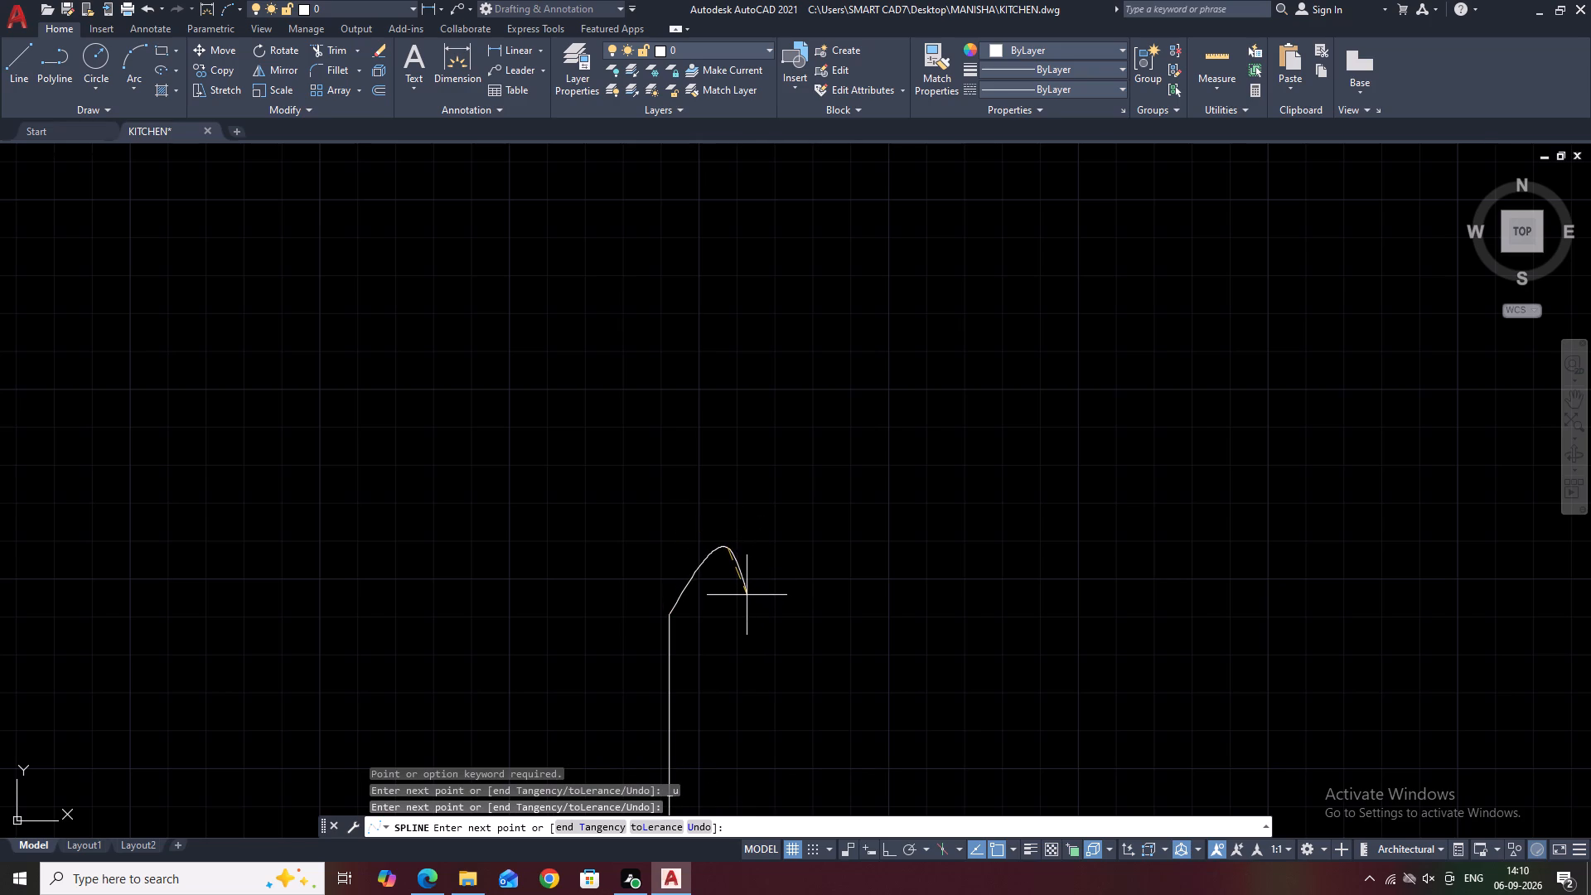
click(746, 595)
key(Return)
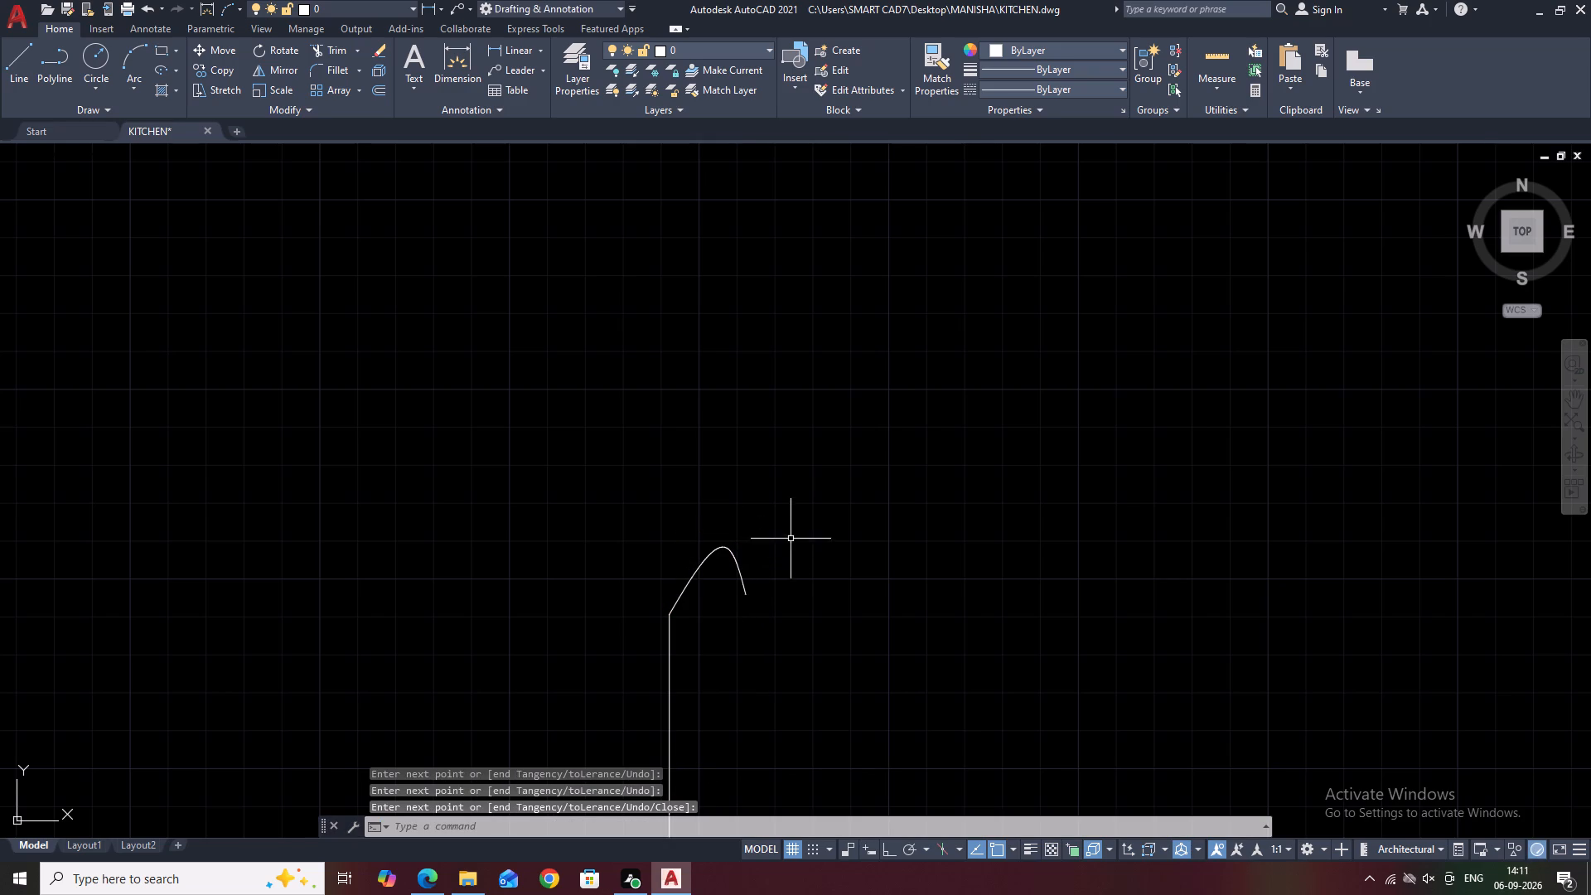
Reshape the spout curve by moving its middle fit point slightly down and left, making the arch lower and more symmetrical.
scroll(626, 622, up, 2)
middle_drag(887, 584, 896, 447)
drag(814, 438, 781, 399)
drag(741, 351, 734, 342)
middle_drag(825, 404, 834, 449)
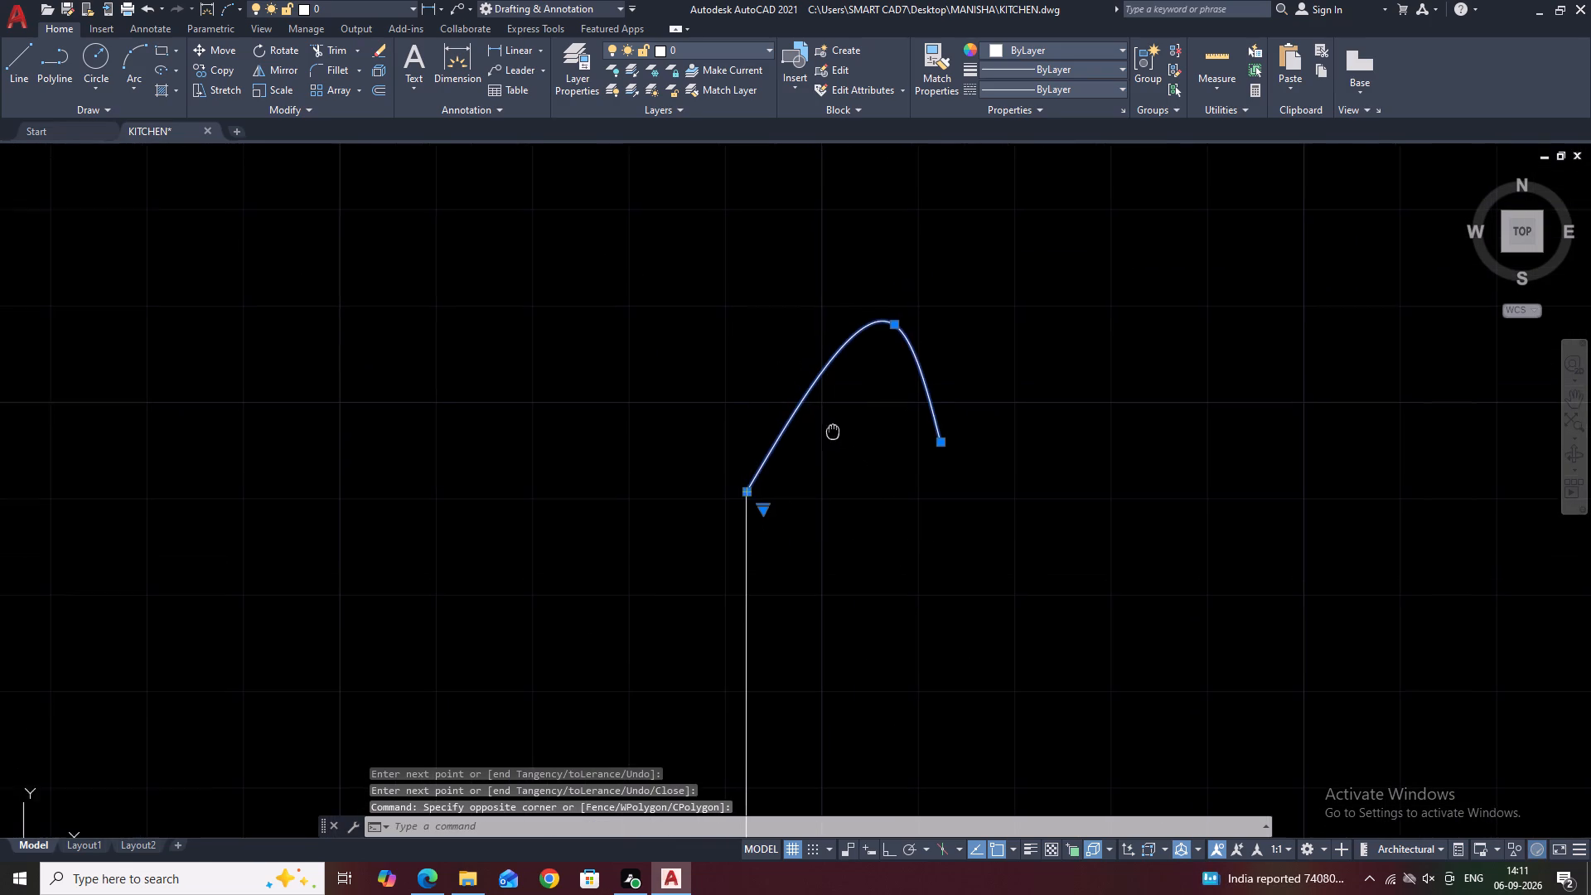
middle_drag(834, 449, 833, 453)
scroll(774, 515, up, 2)
scroll(699, 529, up, 2)
click(698, 530)
scroll(695, 525, down, 3)
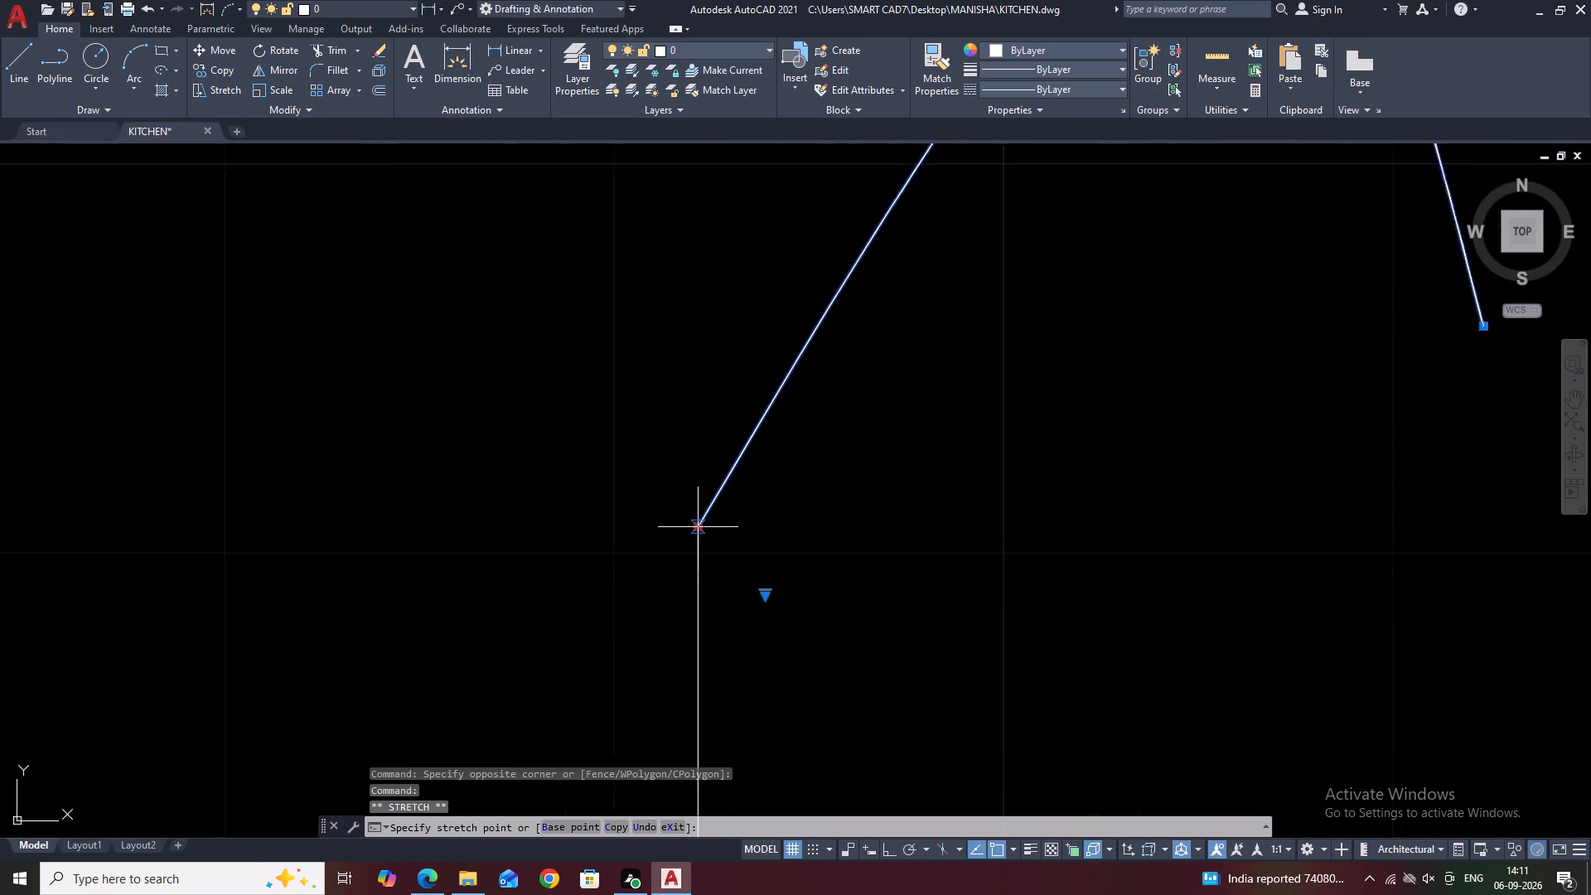
key(Escape)
middle_drag(868, 285, 905, 409)
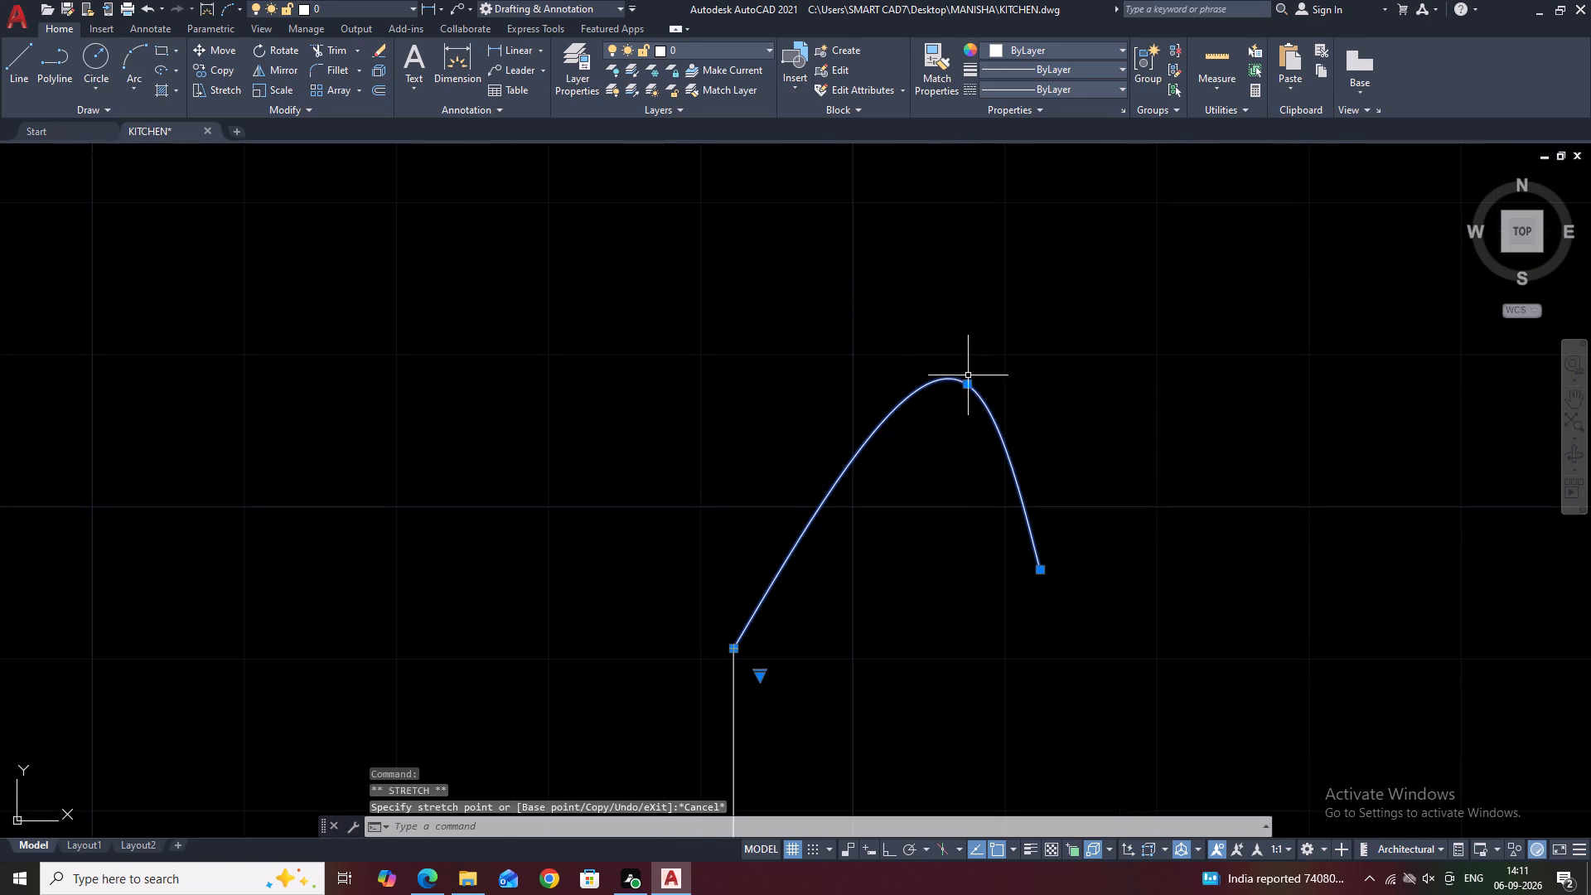
click(971, 385)
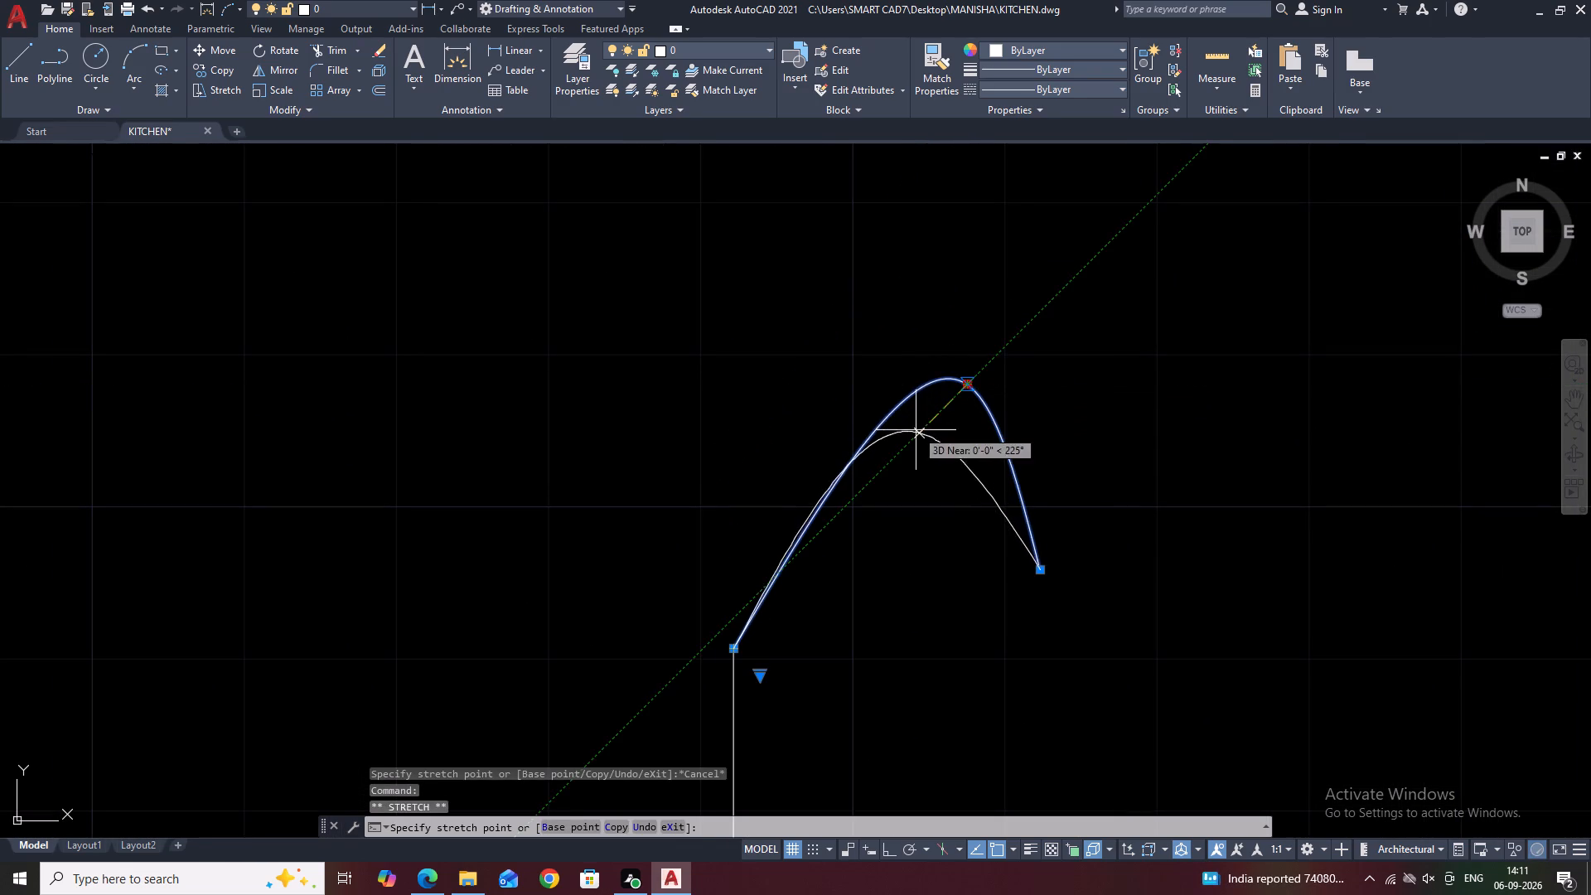
click(916, 430)
scroll(892, 394, down, 3)
middle_drag(1002, 415, 973, 358)
key(Escape)
Examine the faucet in the context of the whole second elevation.
scroll(938, 444, down, 3)
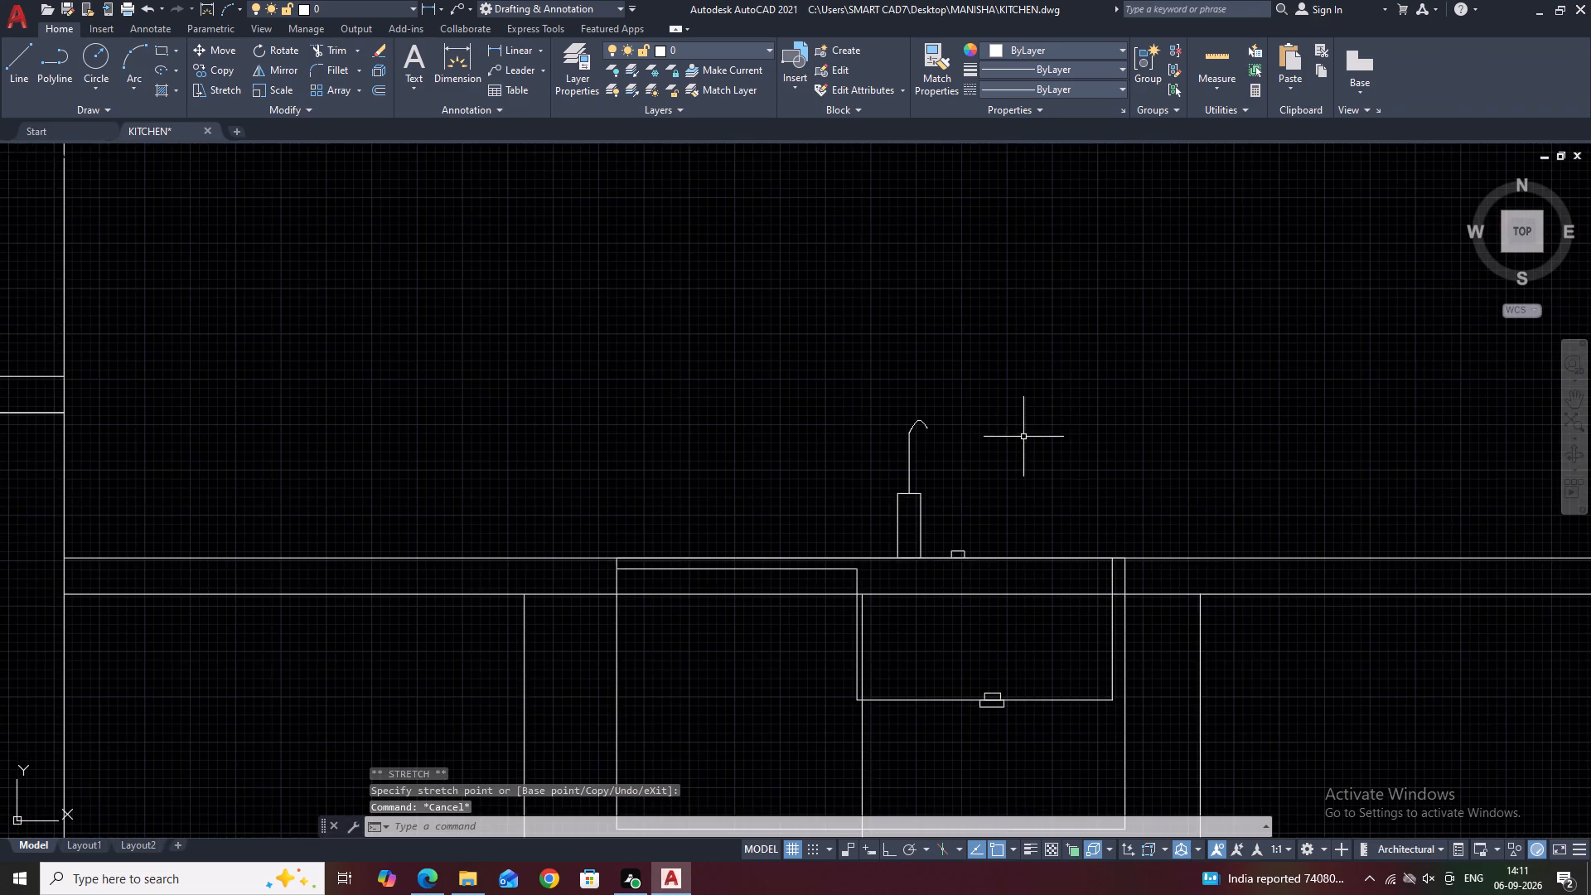
middle_drag(1074, 417, 995, 346)
middle_drag(854, 362, 874, 379)
scroll(893, 375, down, 2)
scroll(985, 380, down, 2)
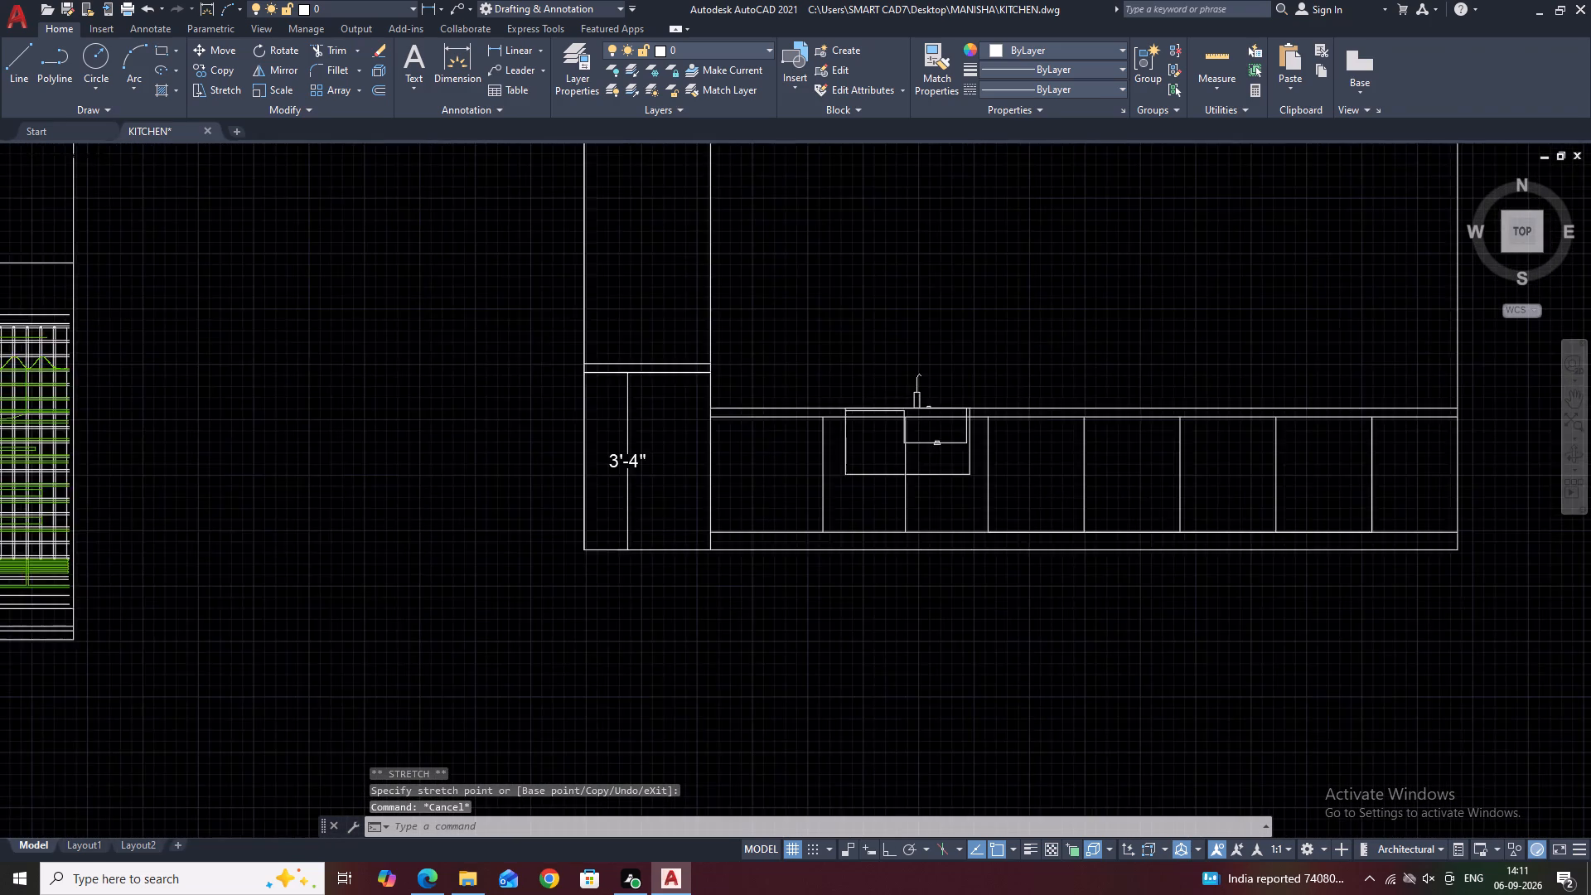
middle_drag(1034, 356, 994, 427)
scroll(947, 455, up, 1)
middle_drag(955, 450, 928, 473)
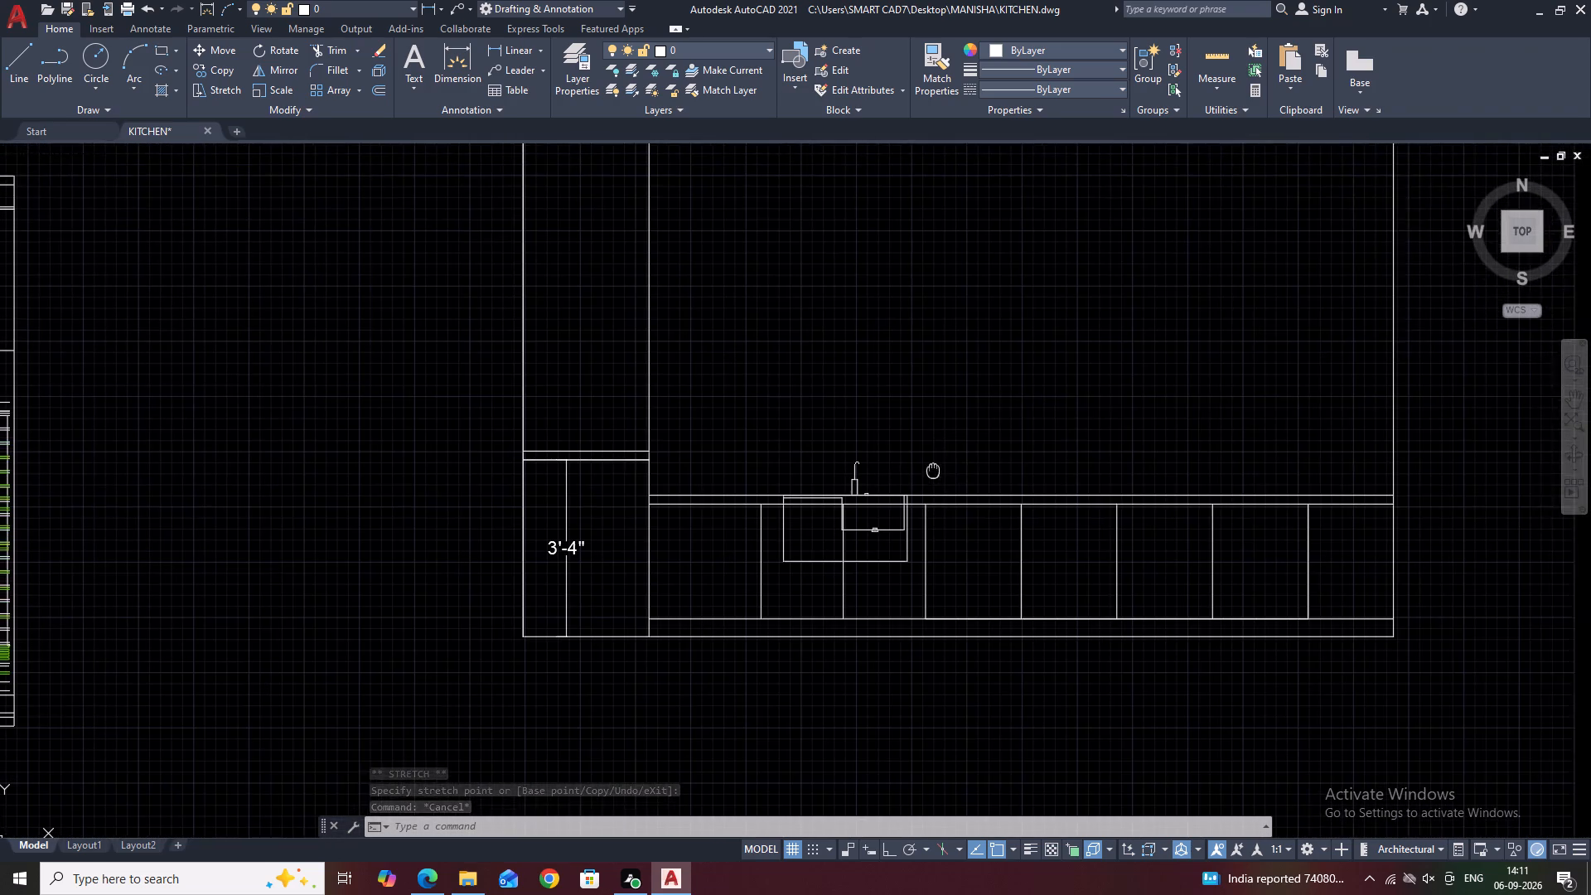
scroll(855, 477, up, 5)
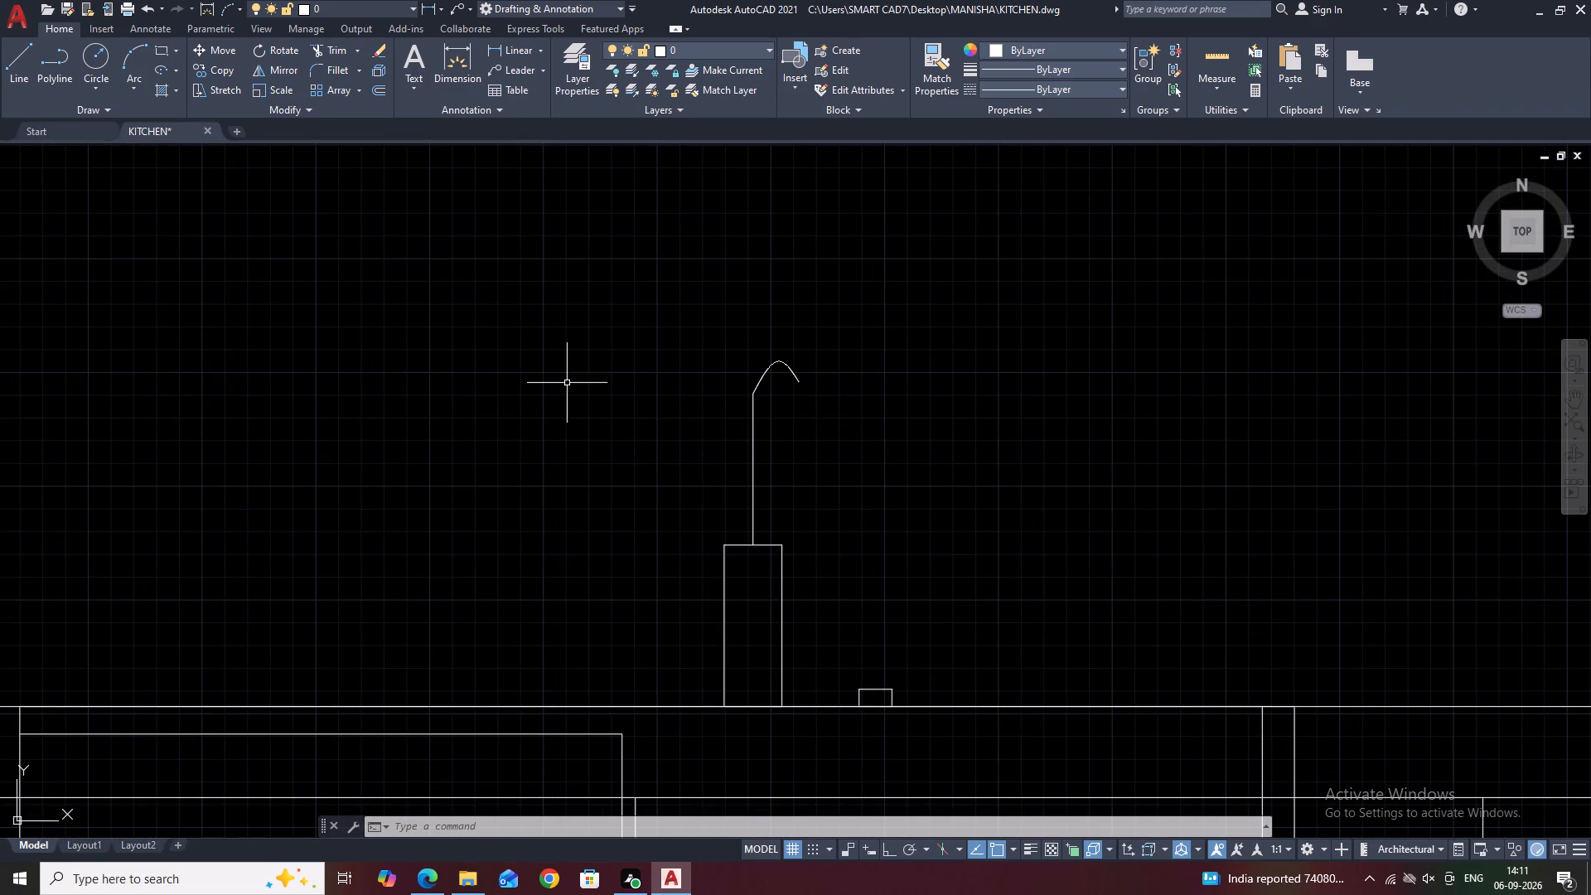
scroll(606, 345, up, 2)
scroll(623, 327, down, 2)
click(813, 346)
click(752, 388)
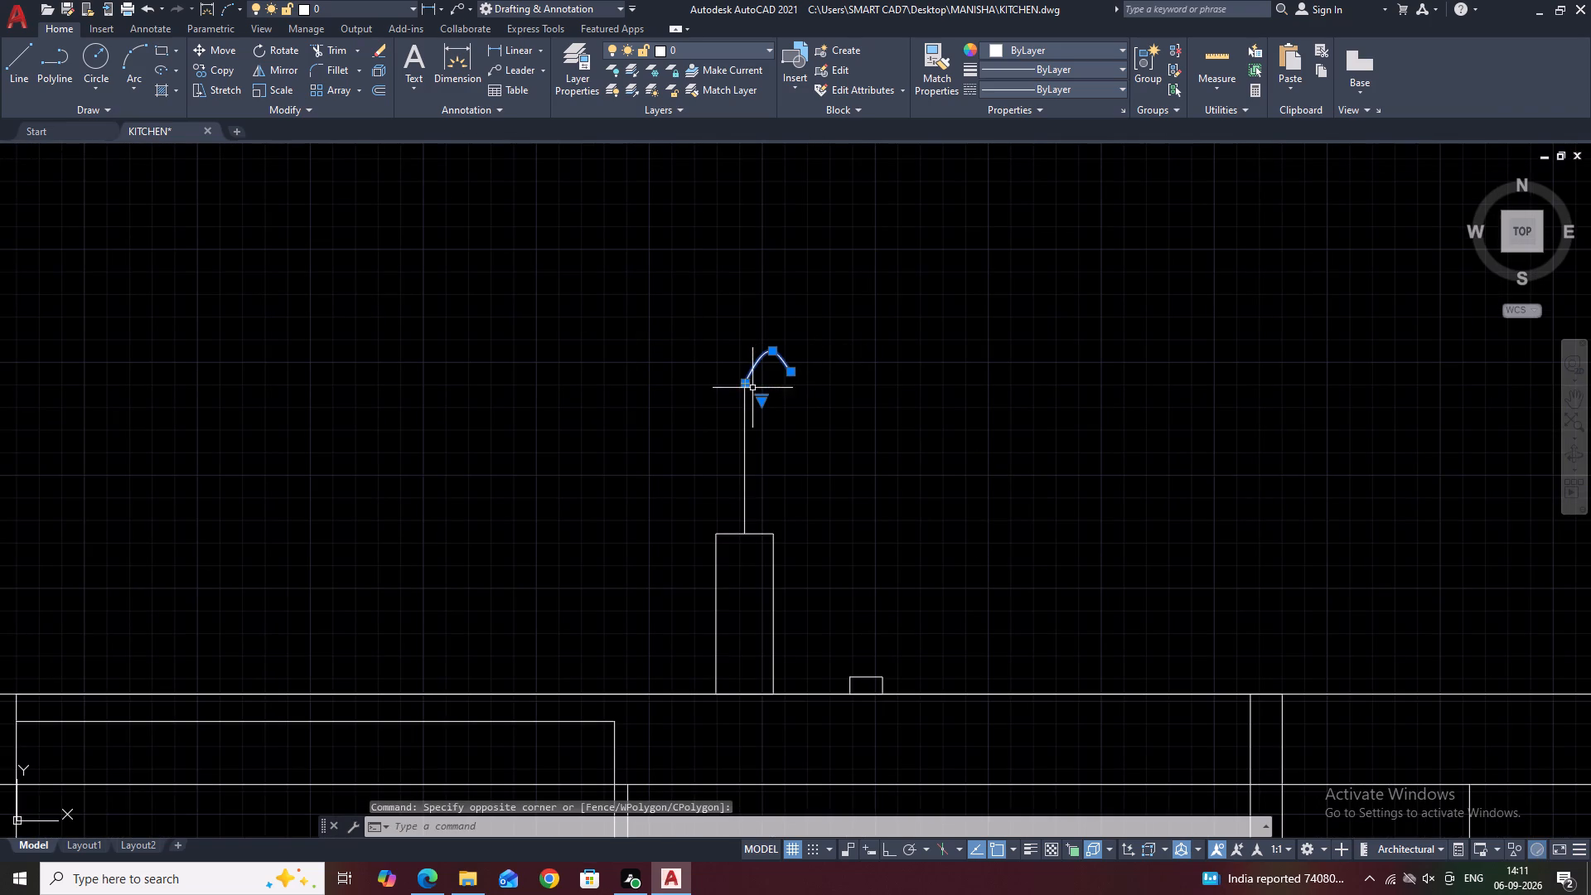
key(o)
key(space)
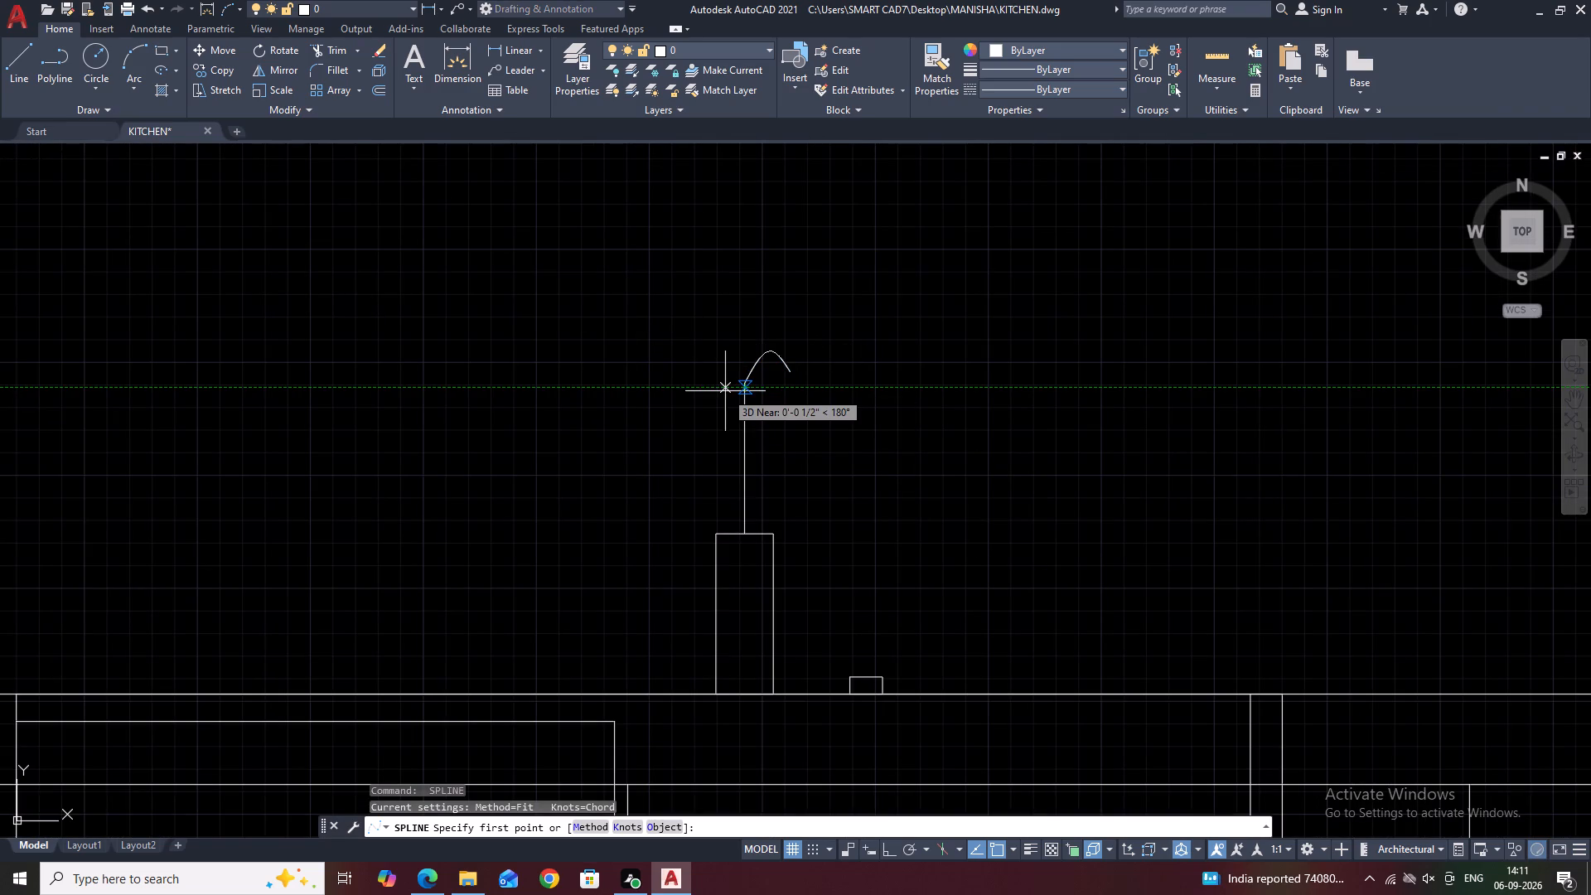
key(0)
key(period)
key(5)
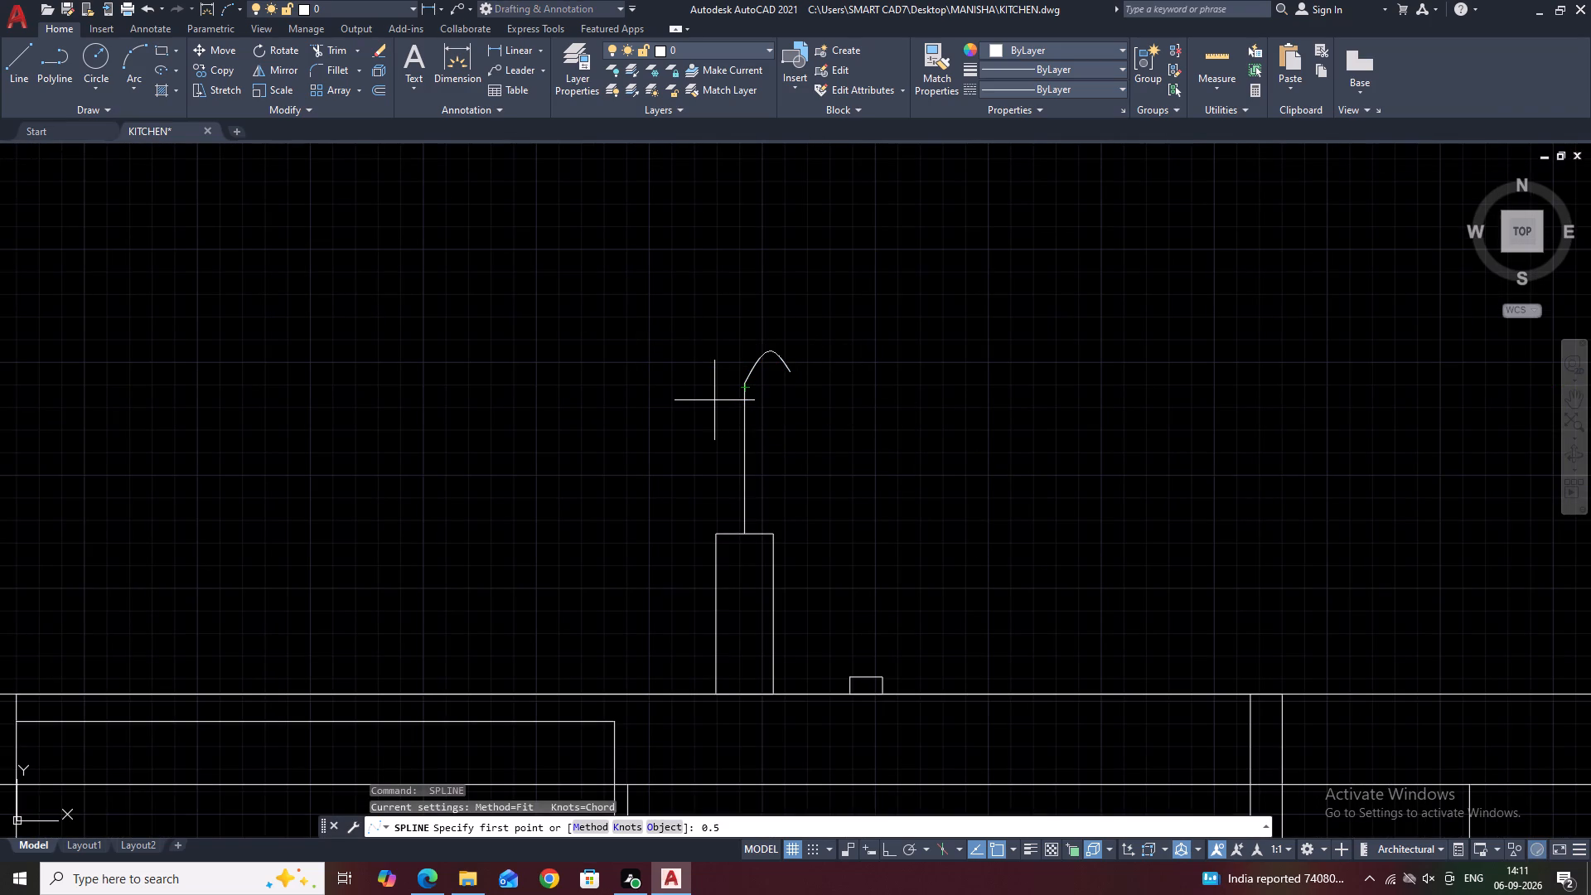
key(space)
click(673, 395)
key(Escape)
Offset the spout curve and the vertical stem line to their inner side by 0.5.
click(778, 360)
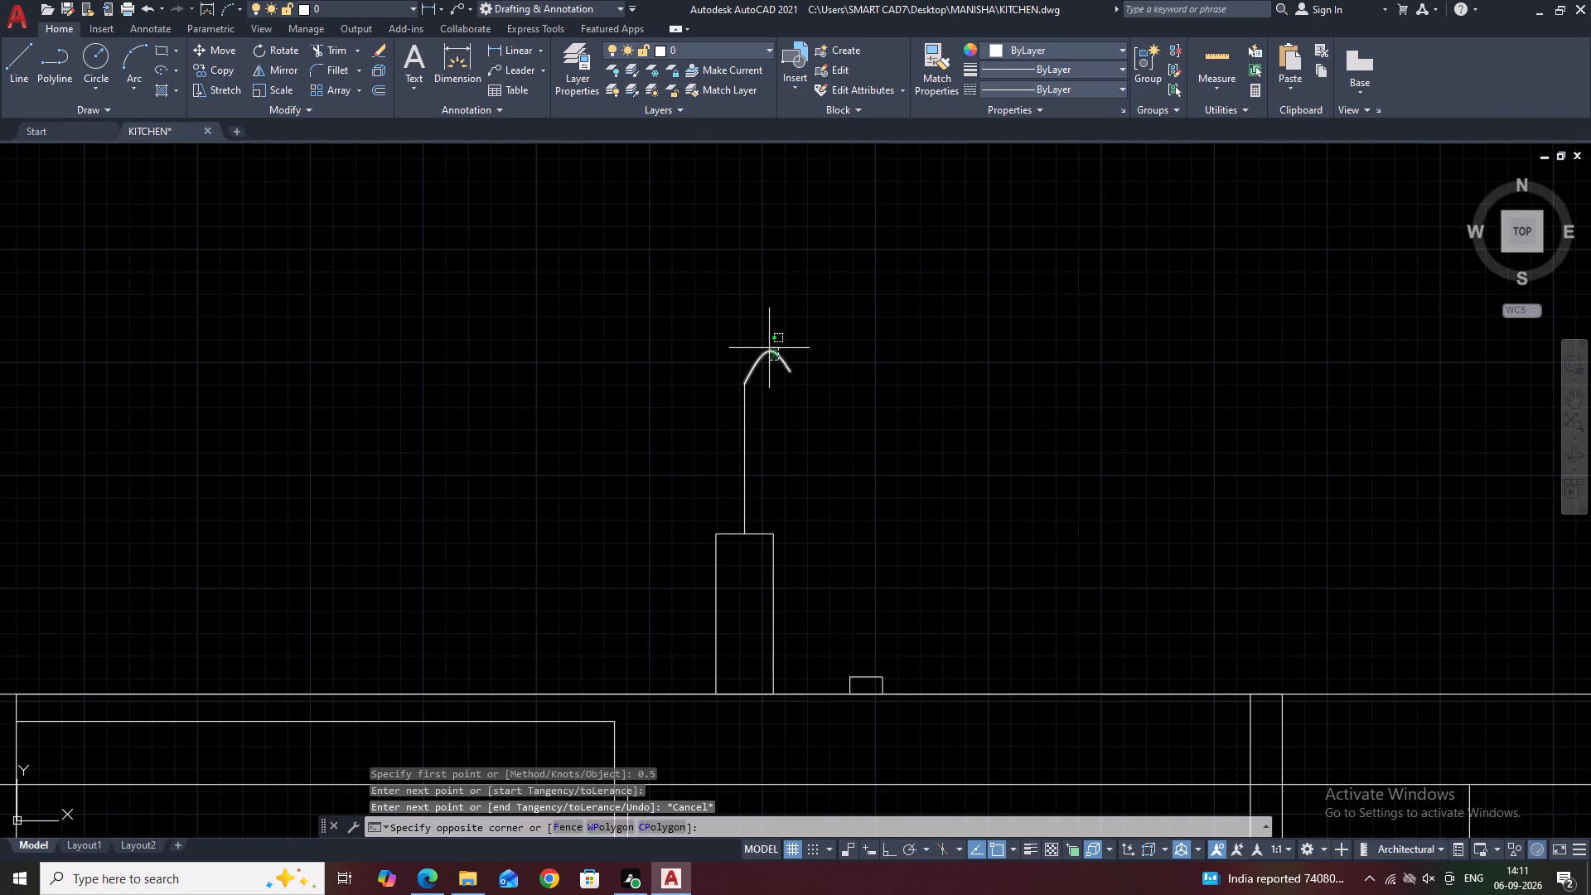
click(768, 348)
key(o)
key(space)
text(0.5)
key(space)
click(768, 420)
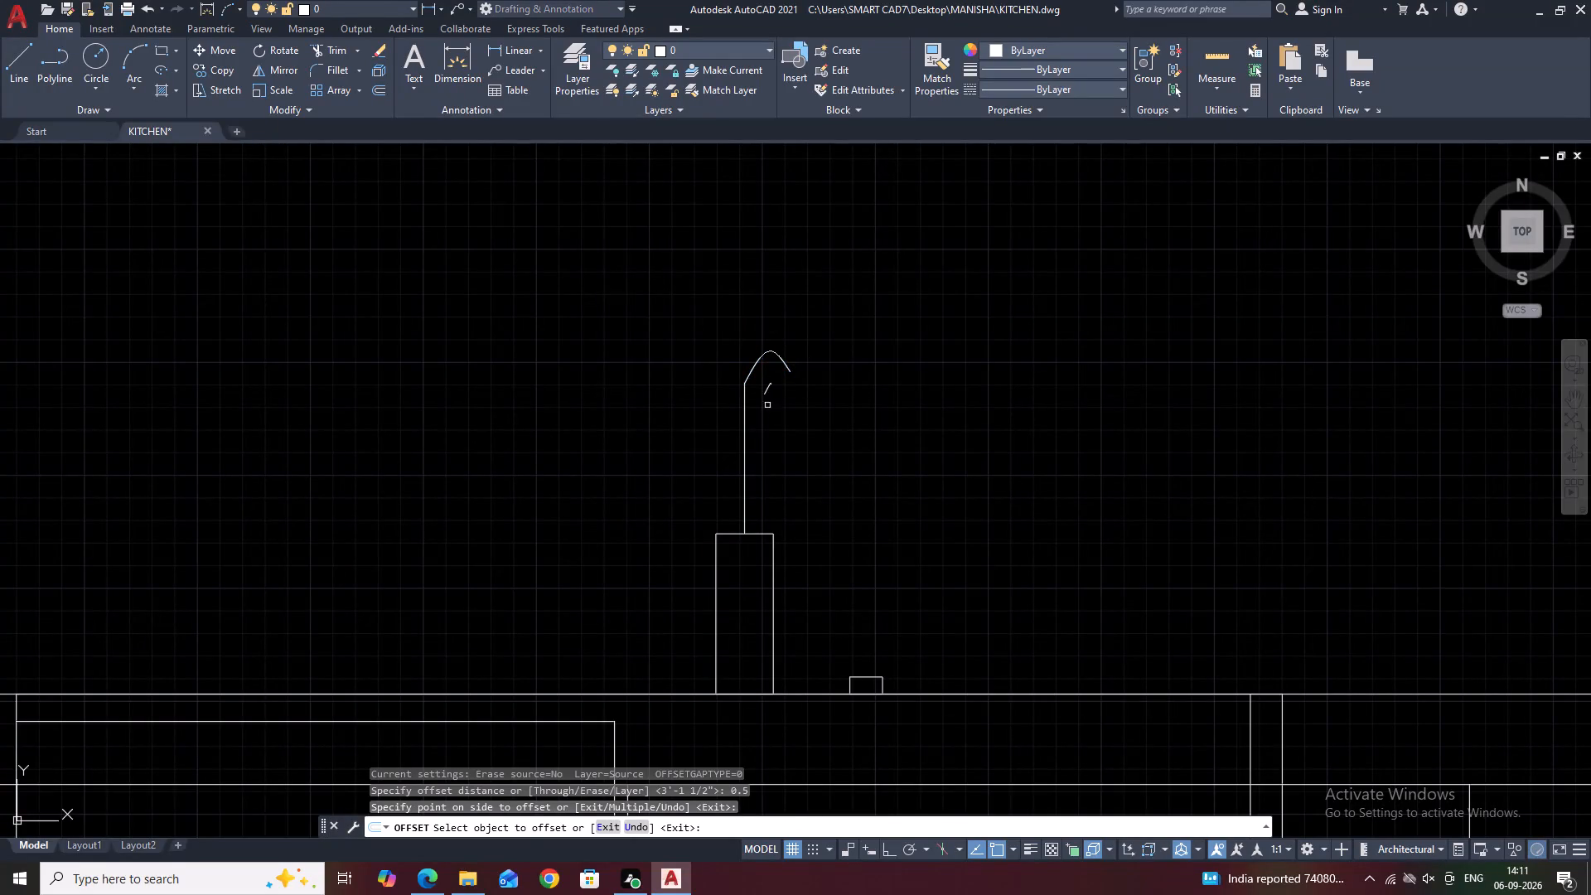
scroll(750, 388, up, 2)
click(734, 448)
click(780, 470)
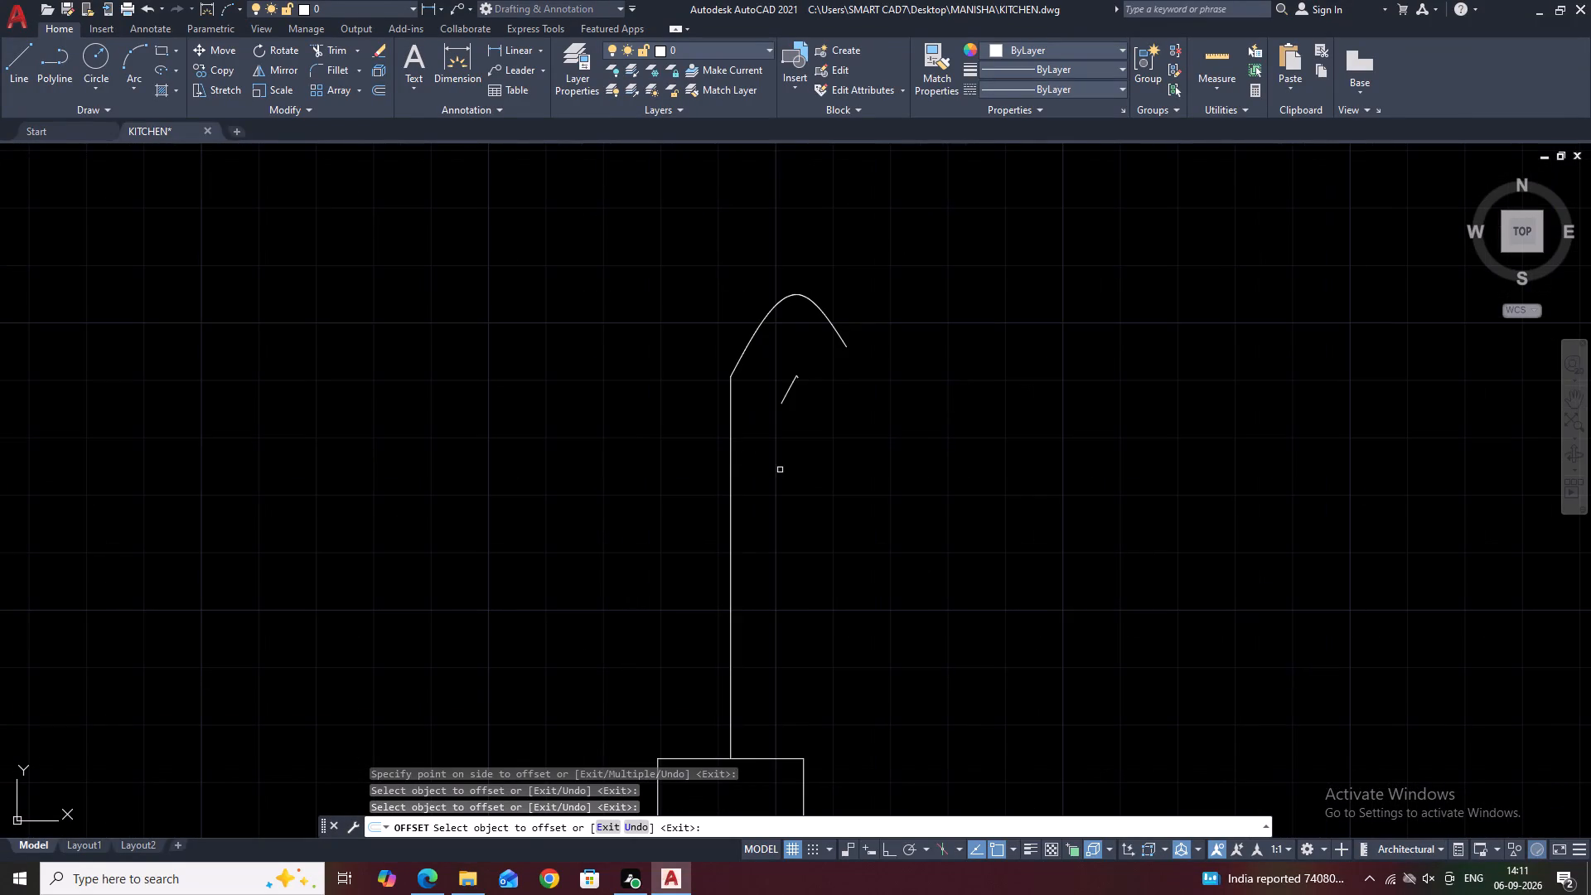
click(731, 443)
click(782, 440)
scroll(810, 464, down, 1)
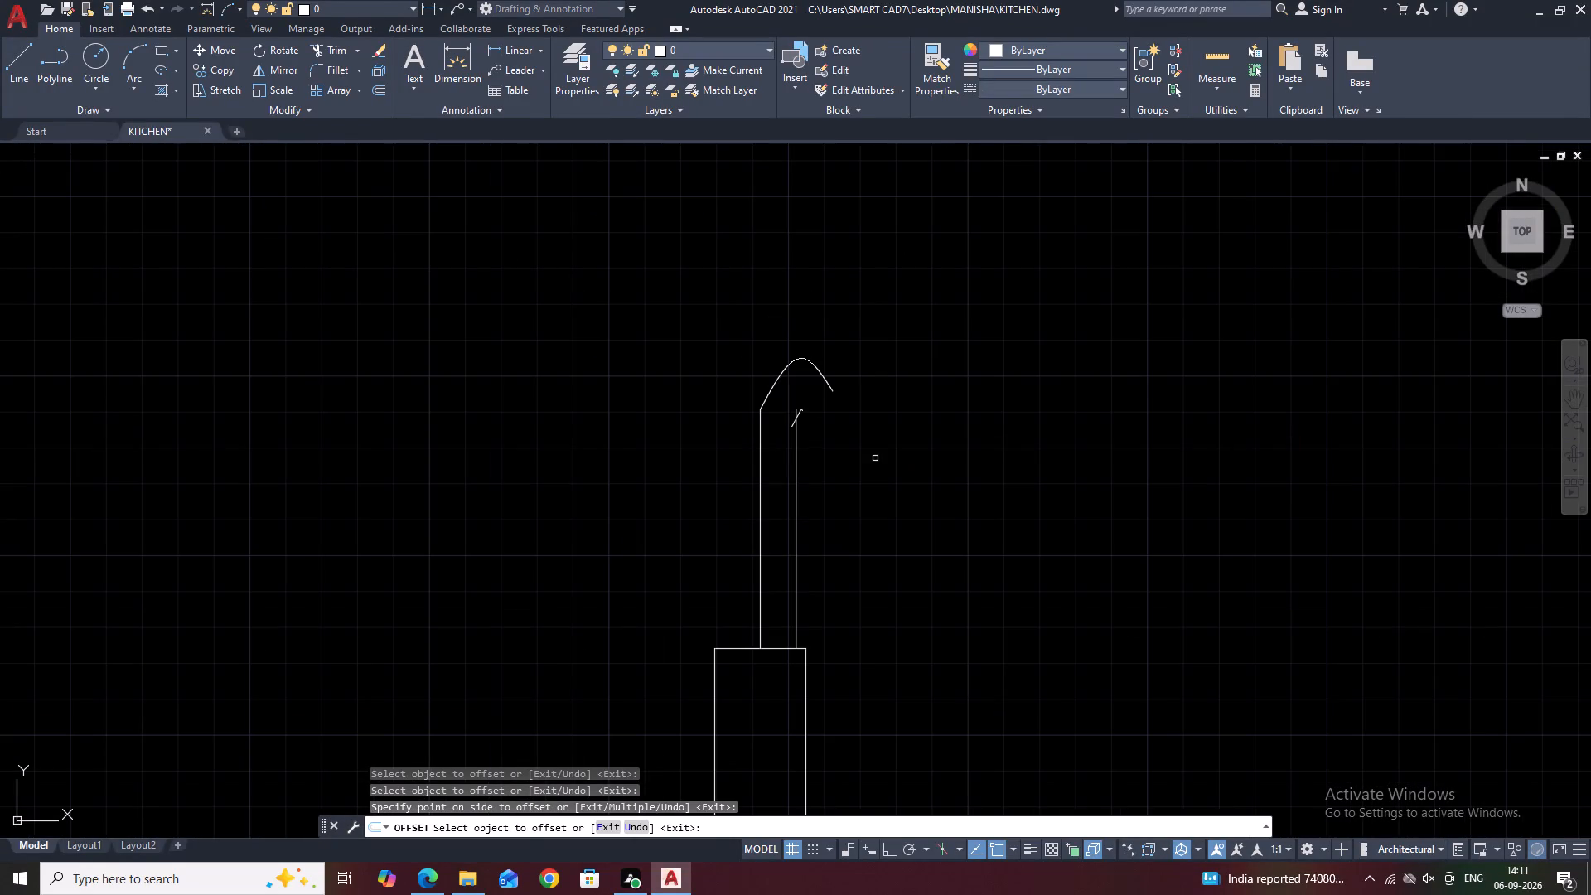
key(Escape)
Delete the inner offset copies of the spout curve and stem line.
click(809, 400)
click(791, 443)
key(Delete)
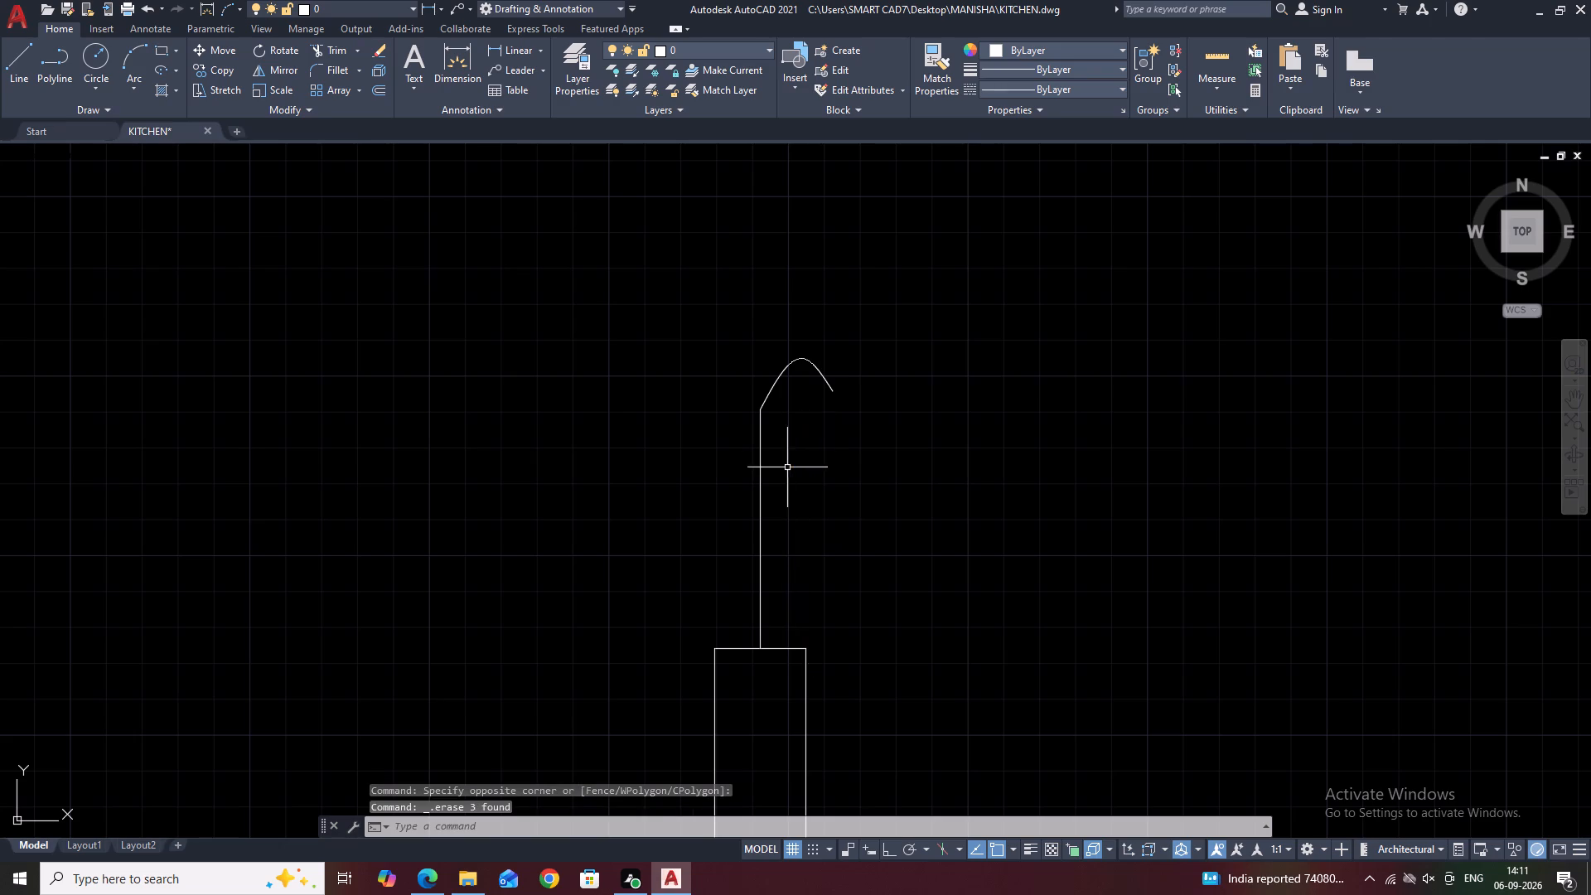
Offset the vertical stem line to its left and the spout curve to its outer side by 0.25.
drag(801, 502, 770, 486)
click(694, 451)
key(o)
key(space)
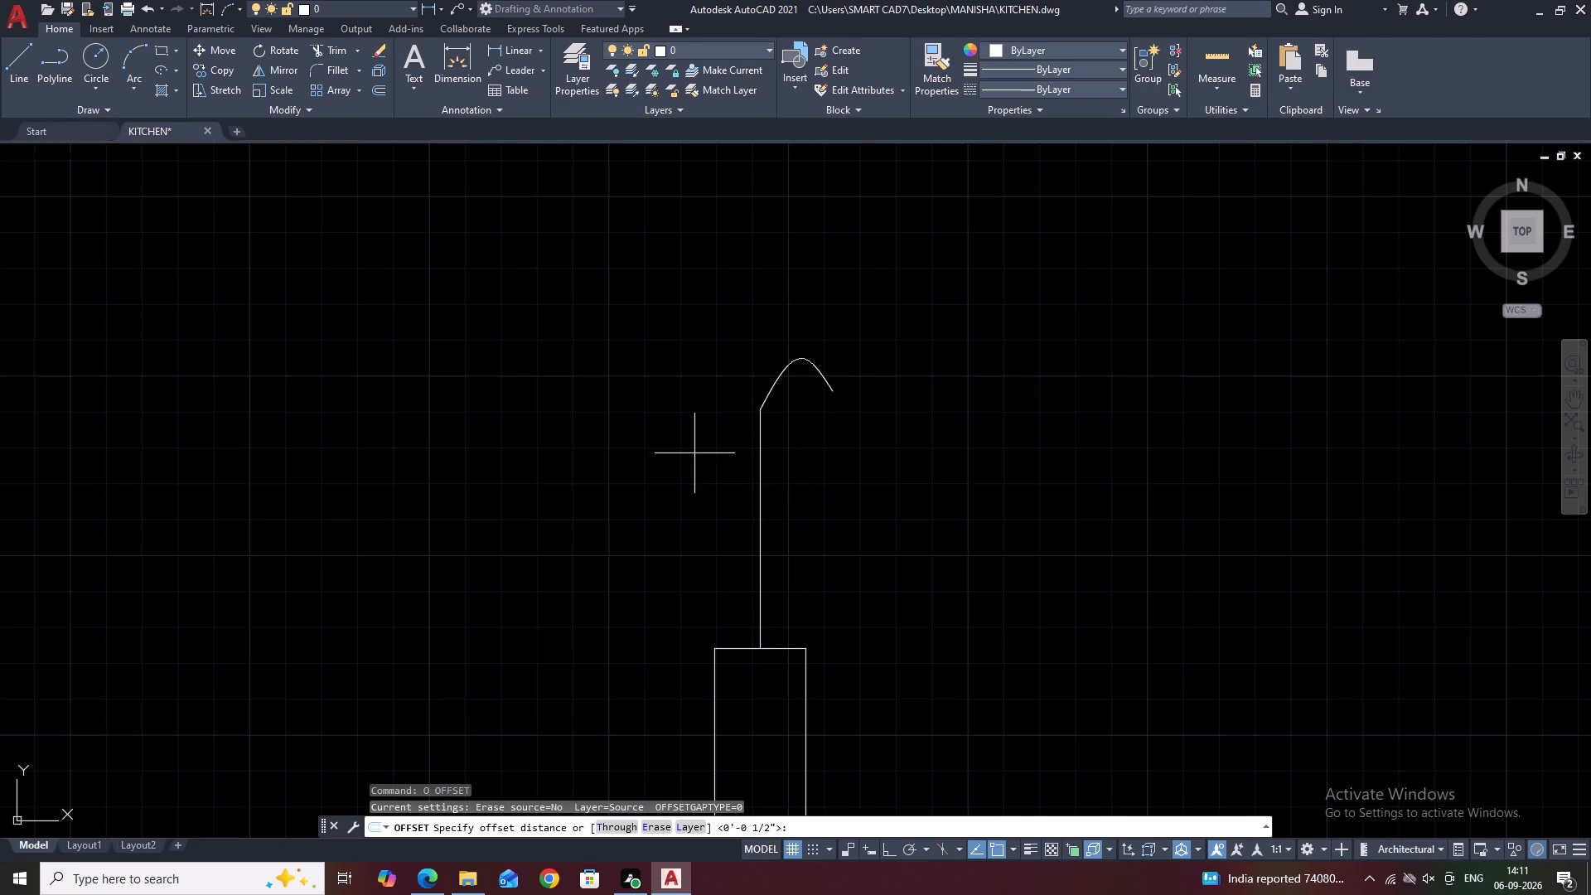
key(0)
key(period)
text(25)
key(space)
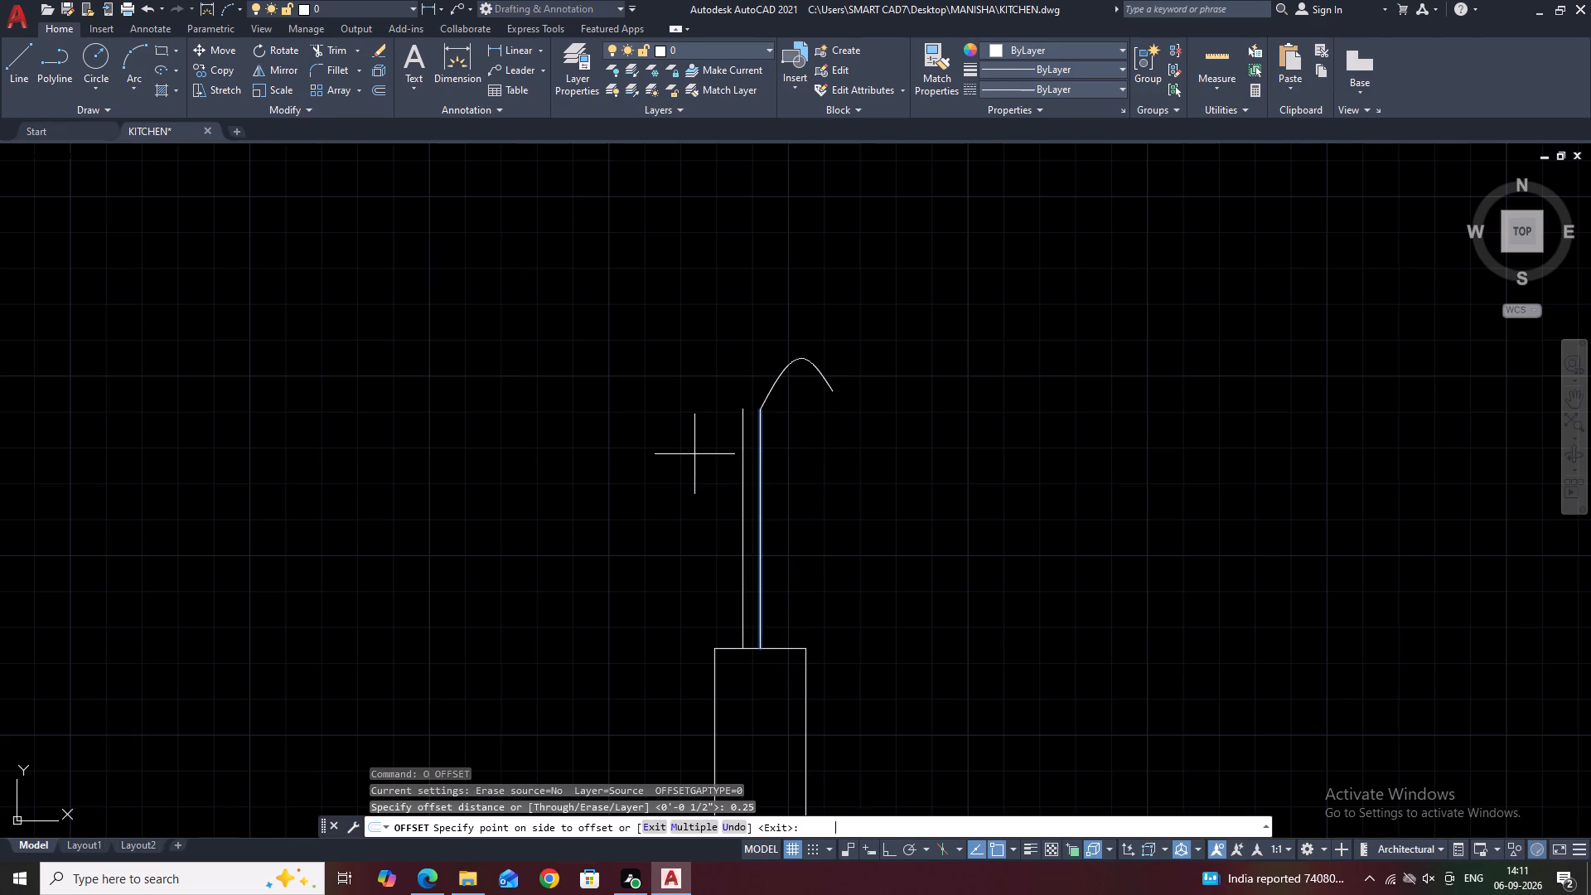
click(696, 478)
click(766, 401)
click(750, 366)
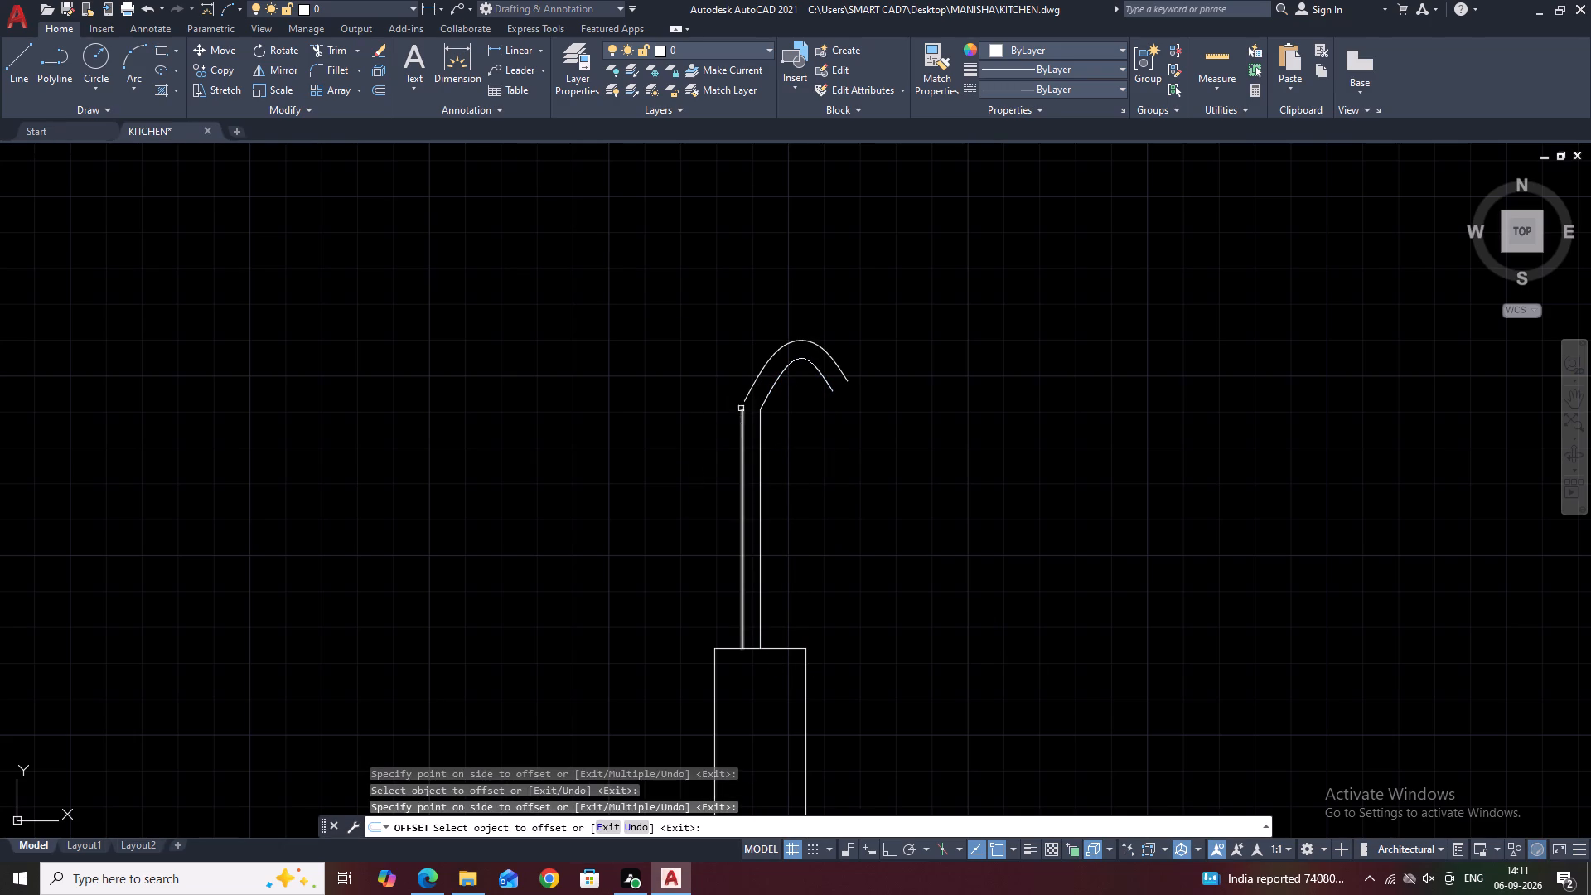
key(Escape)
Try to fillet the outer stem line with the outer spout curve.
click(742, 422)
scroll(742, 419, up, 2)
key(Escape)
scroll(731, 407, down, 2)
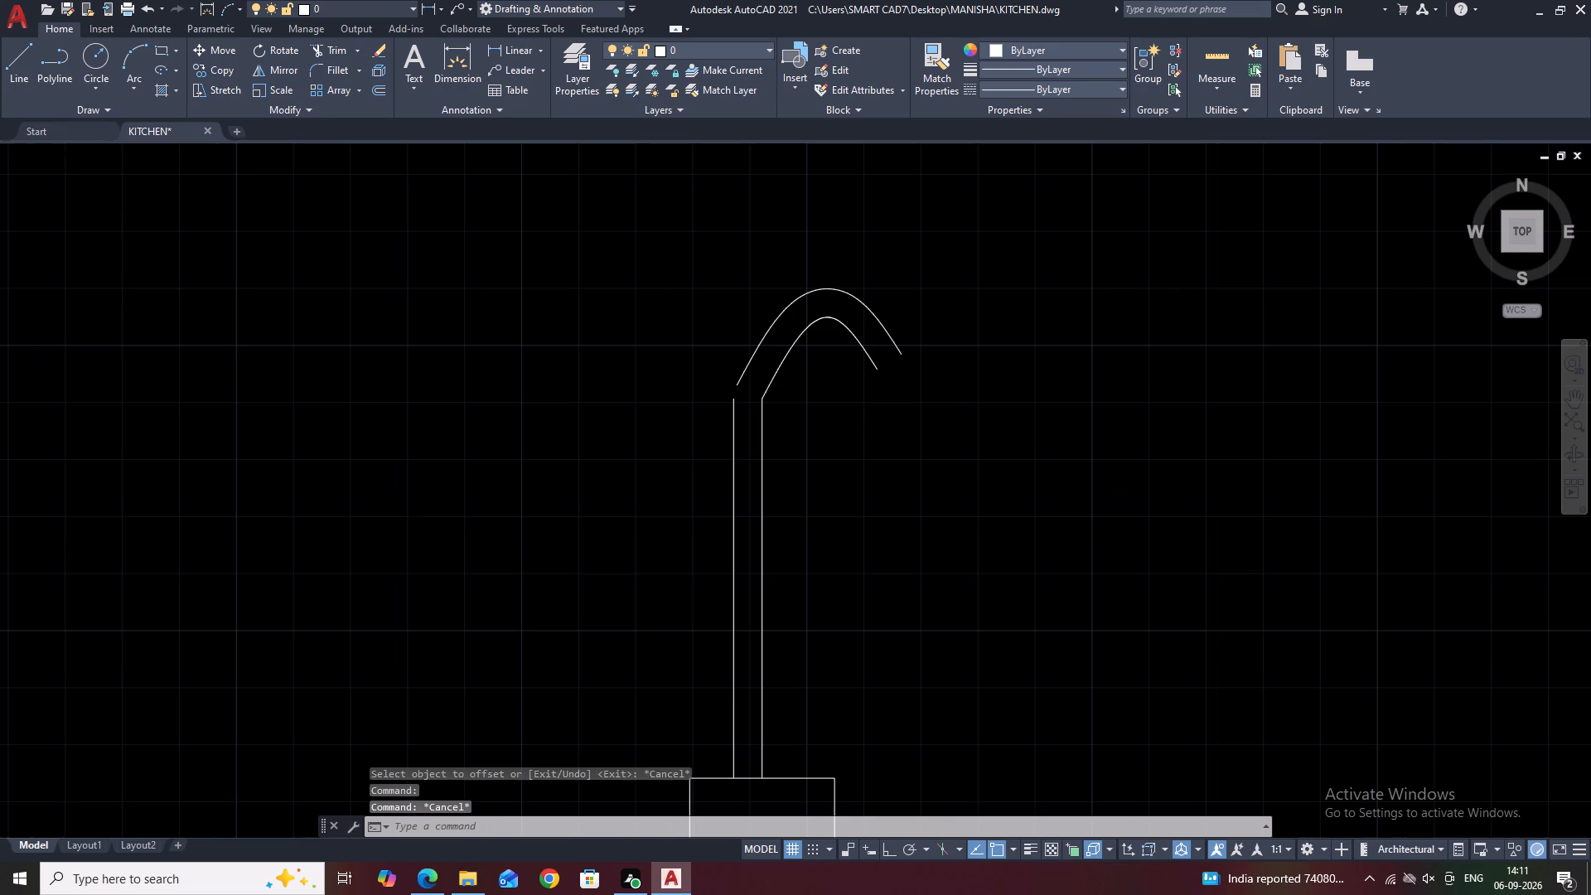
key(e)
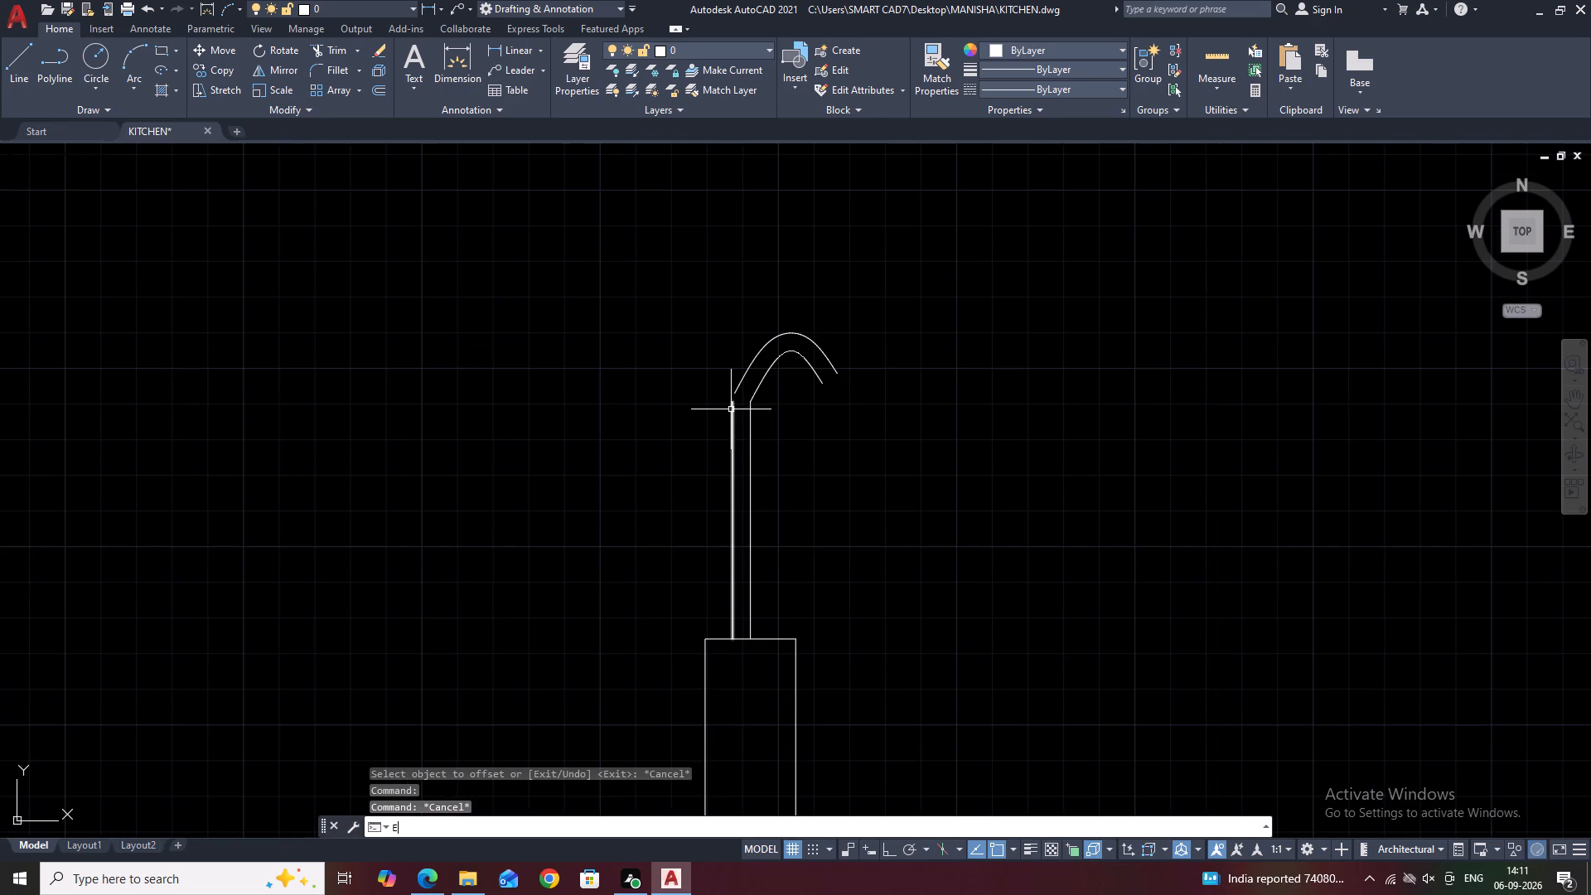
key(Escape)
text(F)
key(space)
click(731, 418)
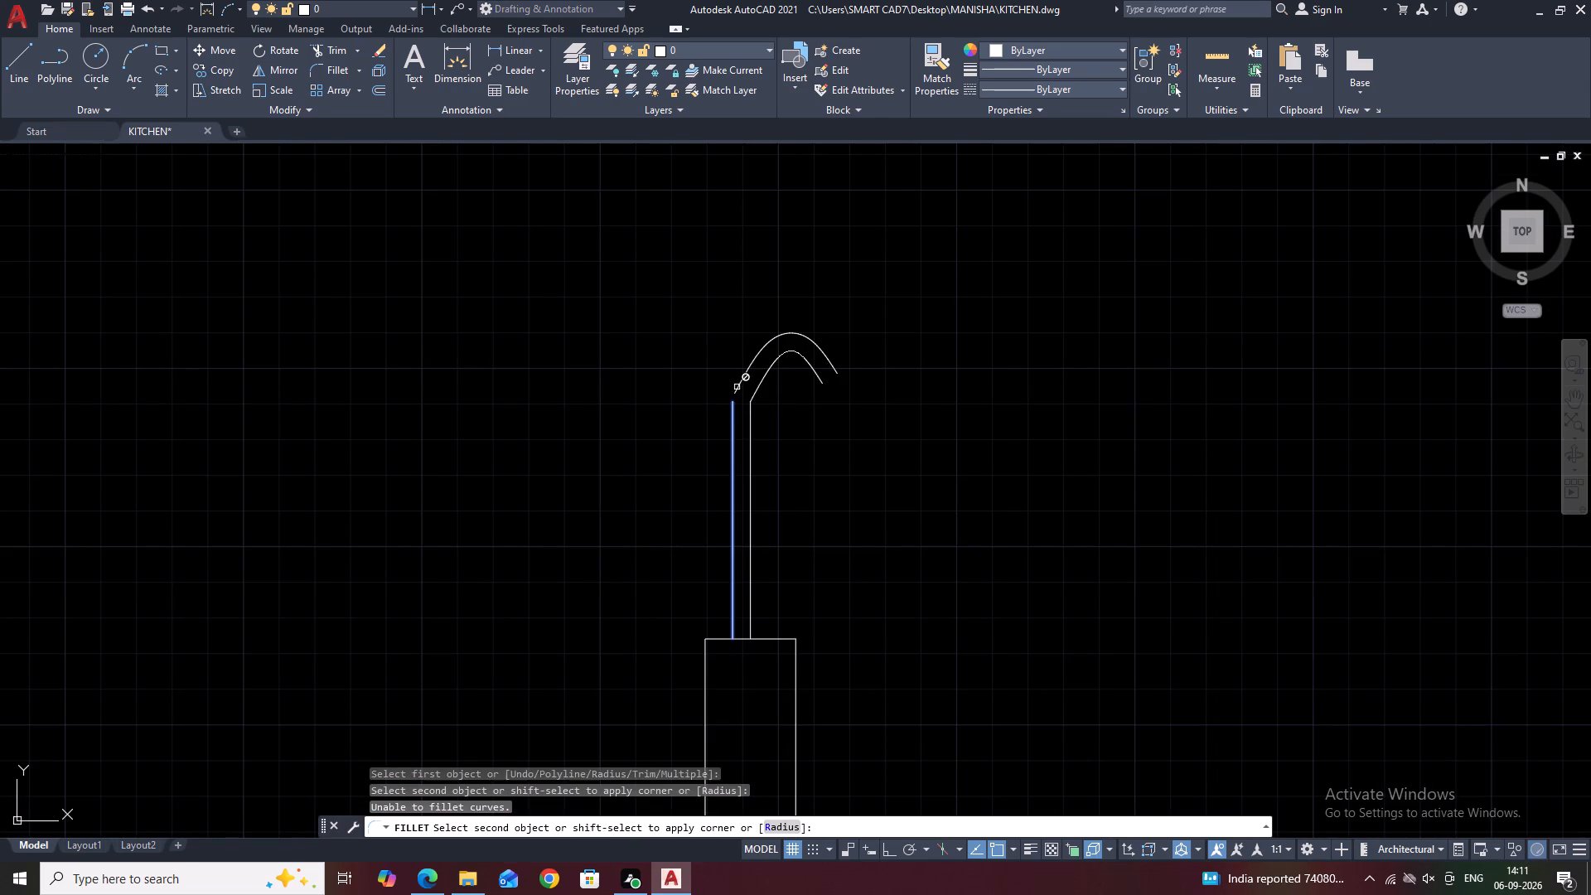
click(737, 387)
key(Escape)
Stretch the lower left end of the outer spout curve to the top end of the outer stem line.
click(737, 389)
scroll(732, 398, up, 2)
click(733, 385)
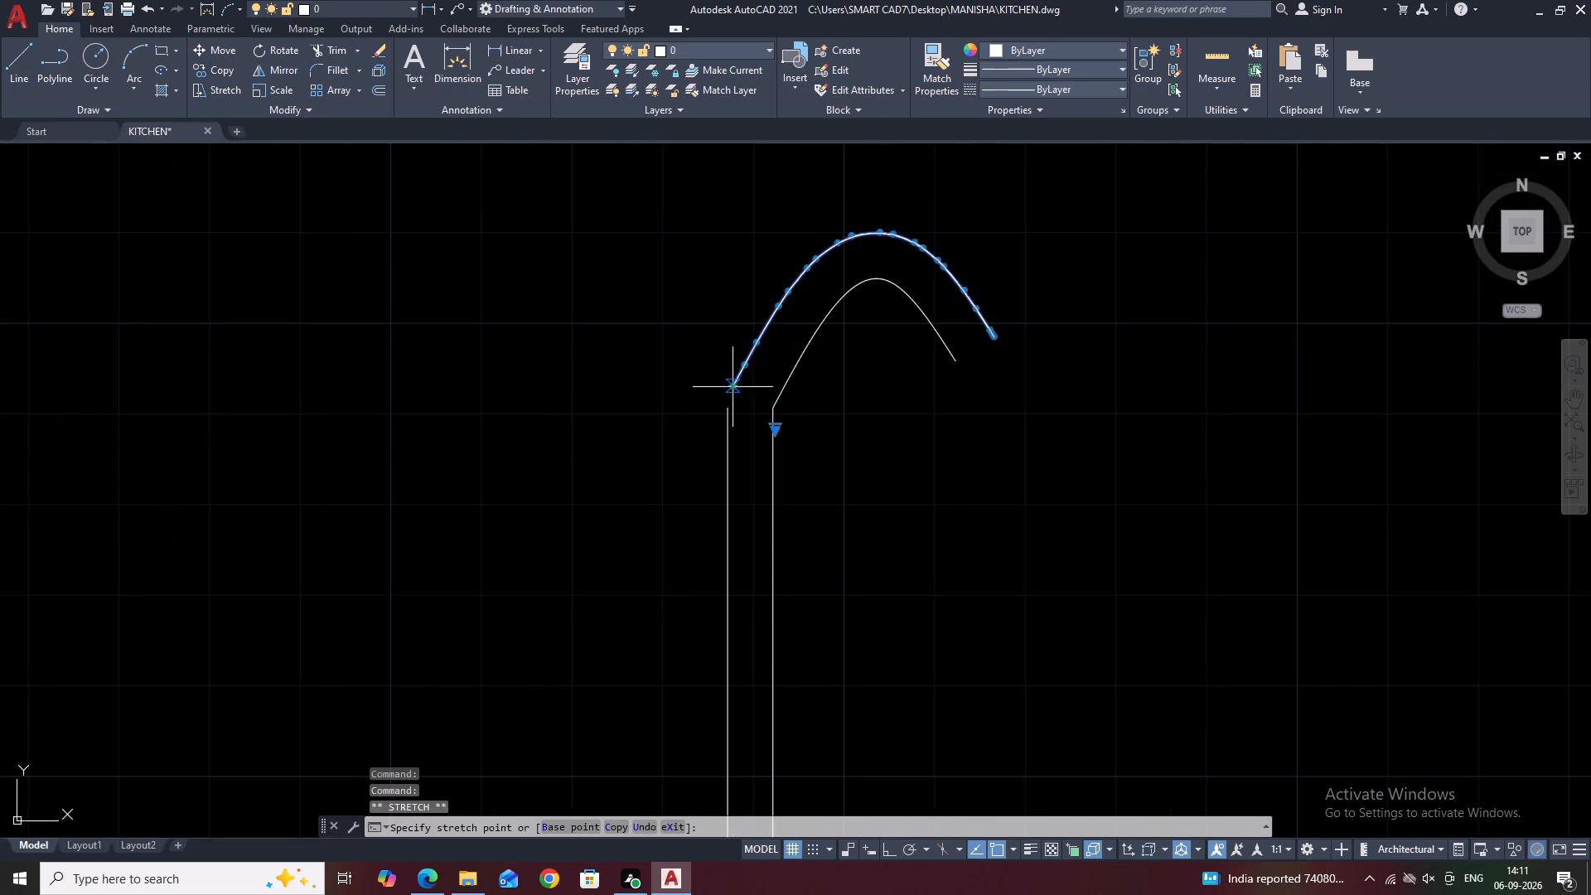
click(733, 410)
key(Escape)
scroll(765, 461, down, 2)
middle_drag(854, 395, 854, 397)
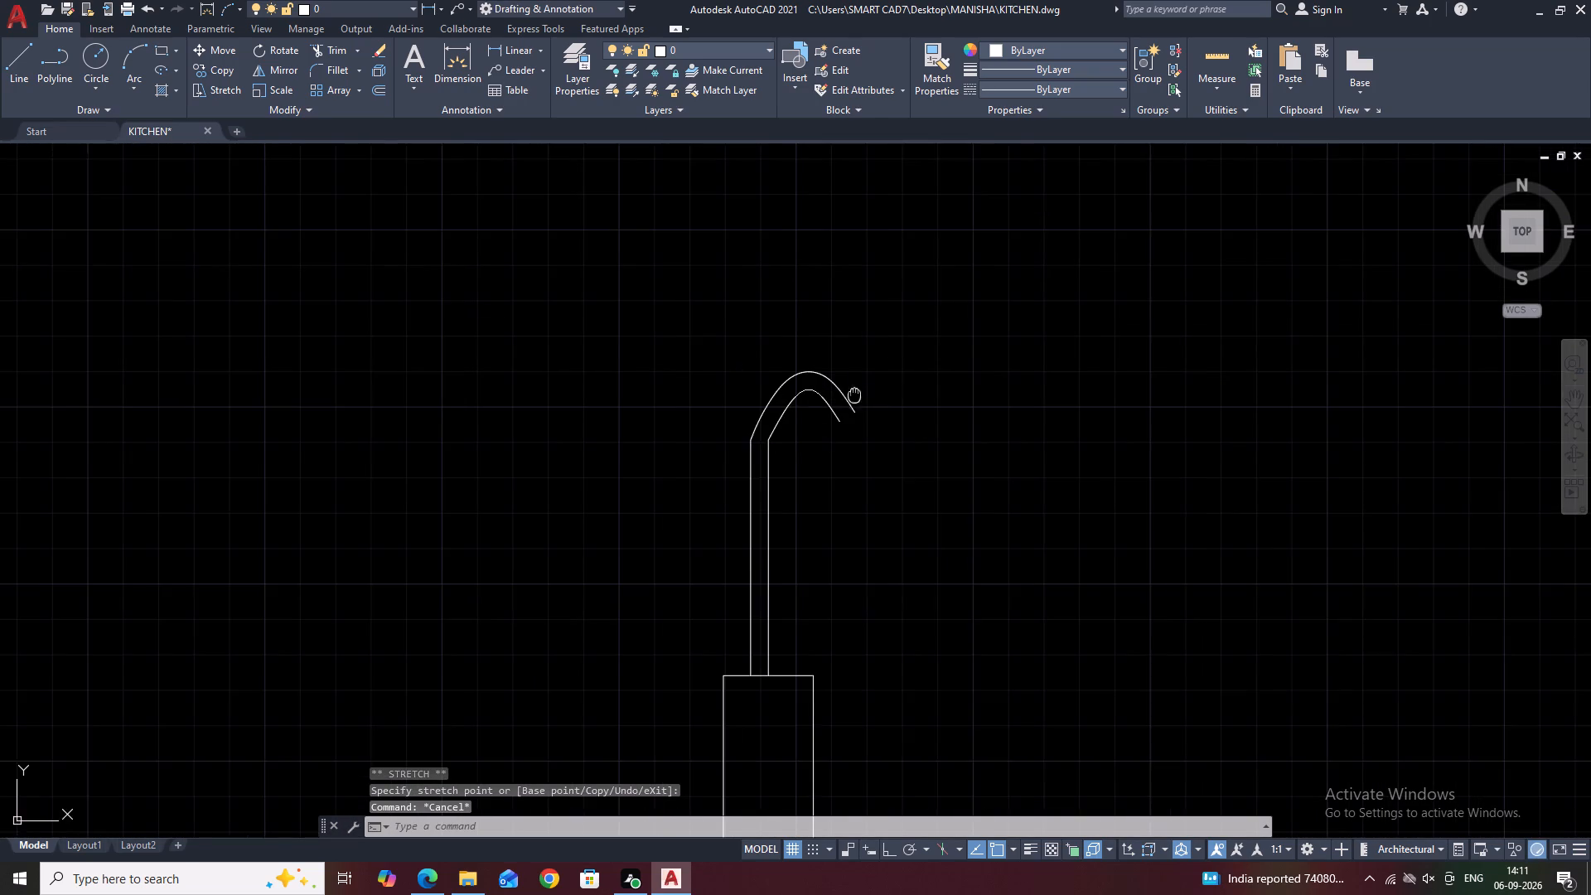
Delete both spout curves and both vertical stem lines above the faucet's base rectangle.
middle_drag(854, 397, 849, 428)
middle_drag(844, 371, 829, 418)
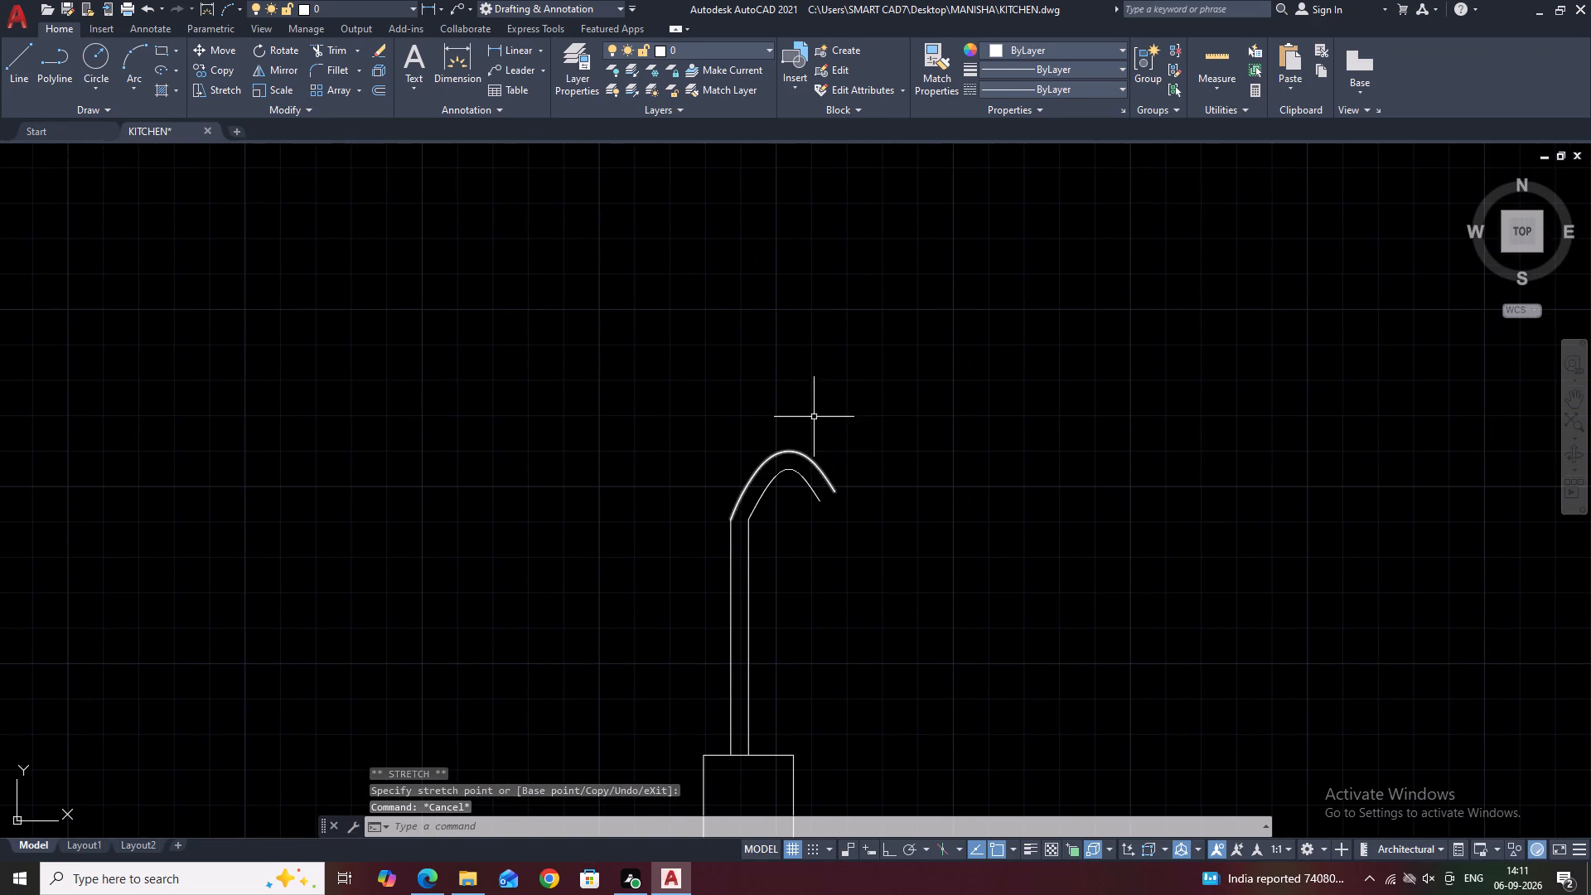
drag(832, 530, 747, 338)
key(Delete)
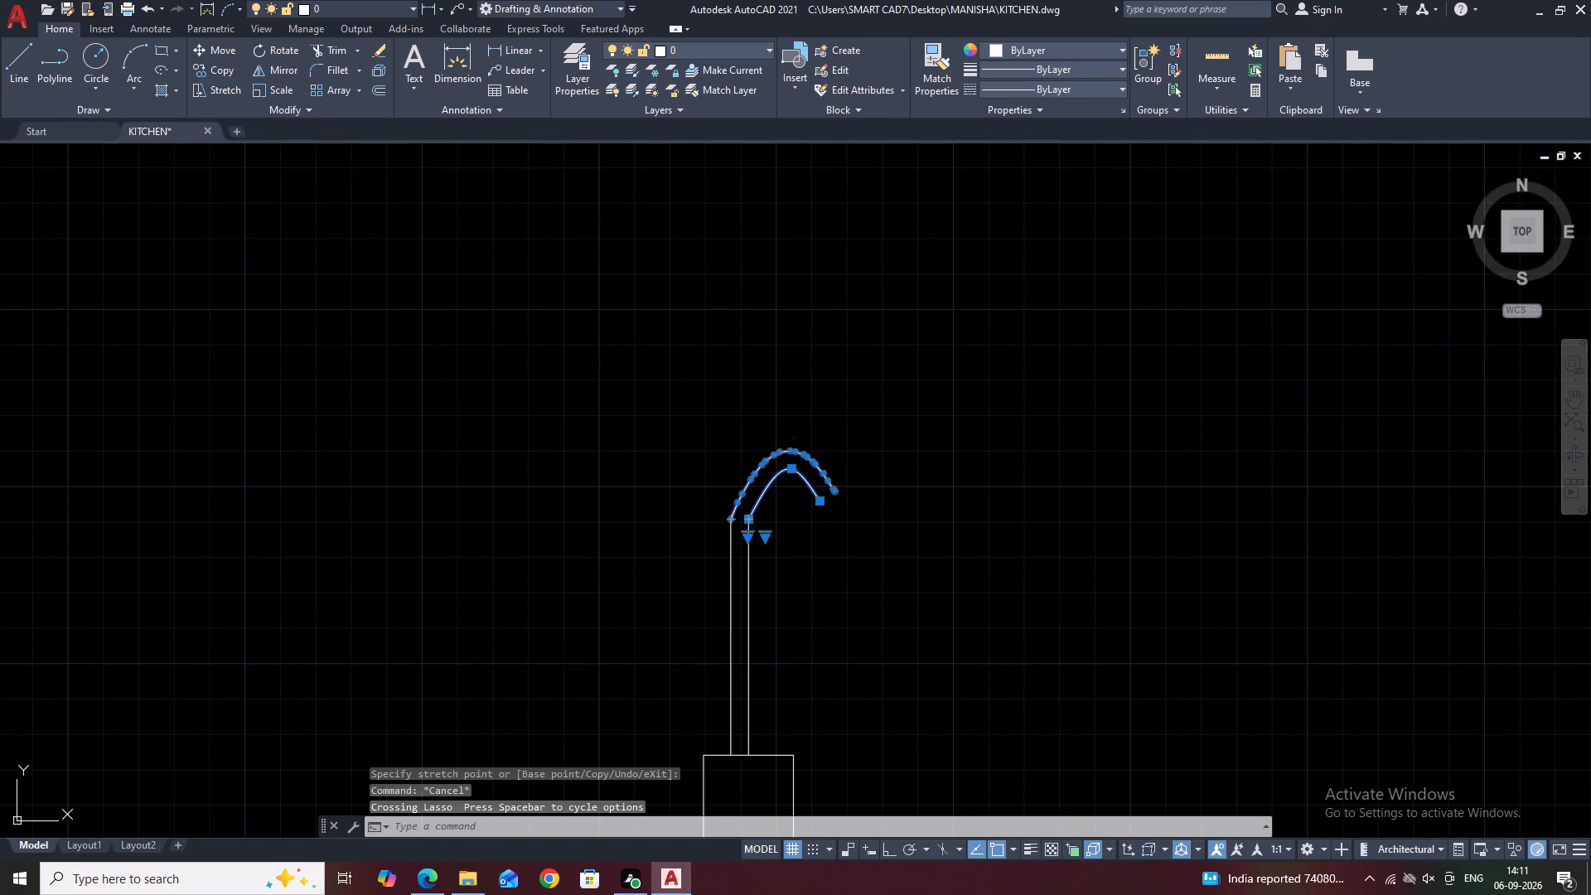
drag(859, 526, 739, 510)
click(599, 494)
key(Delete)
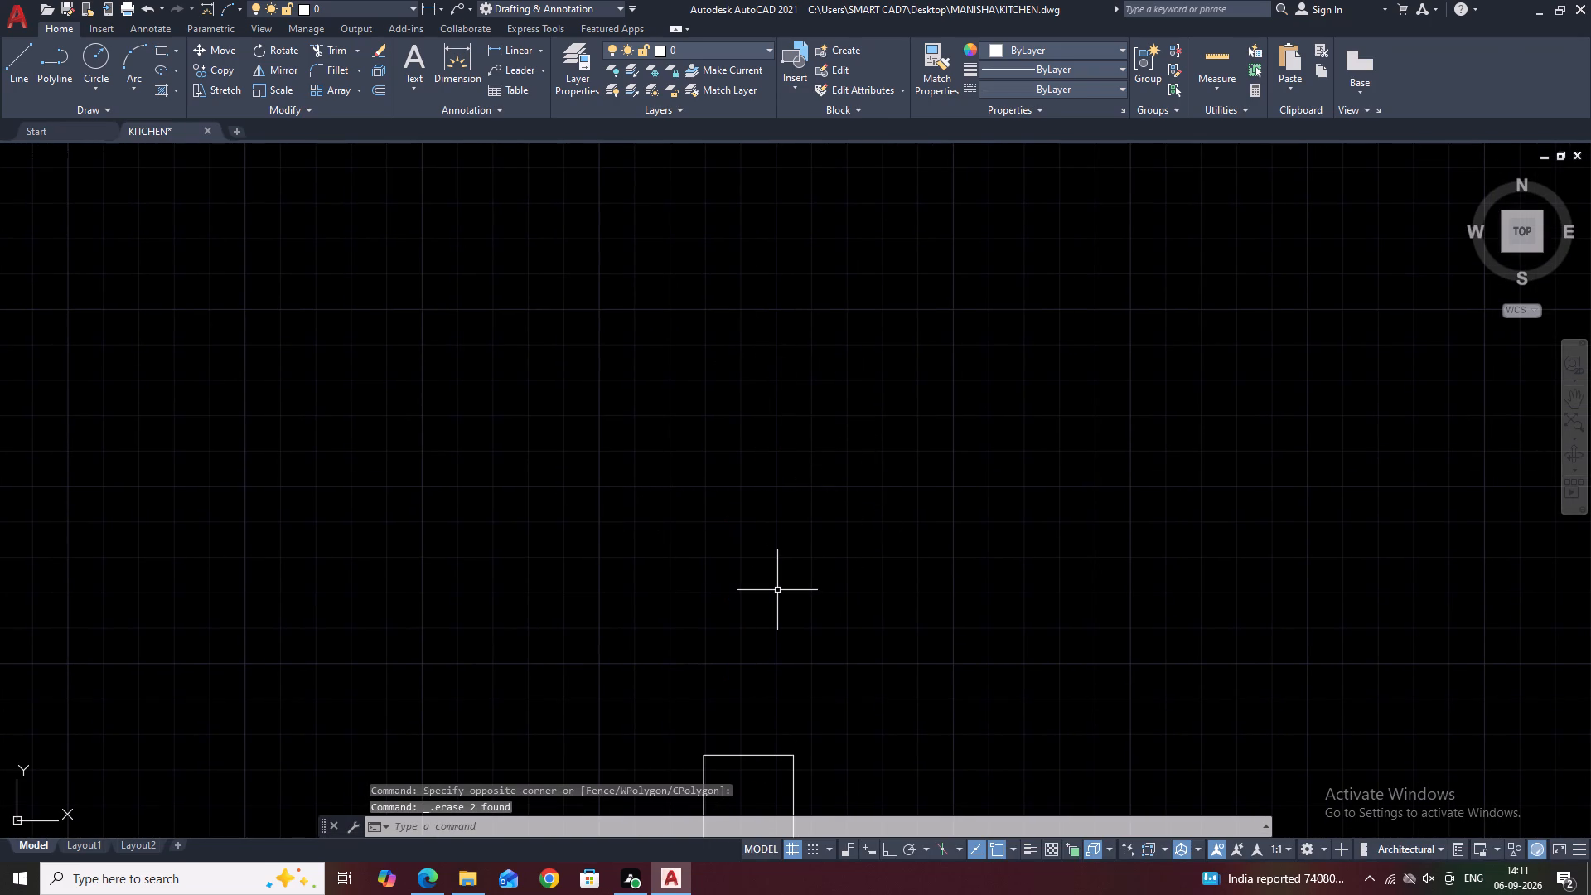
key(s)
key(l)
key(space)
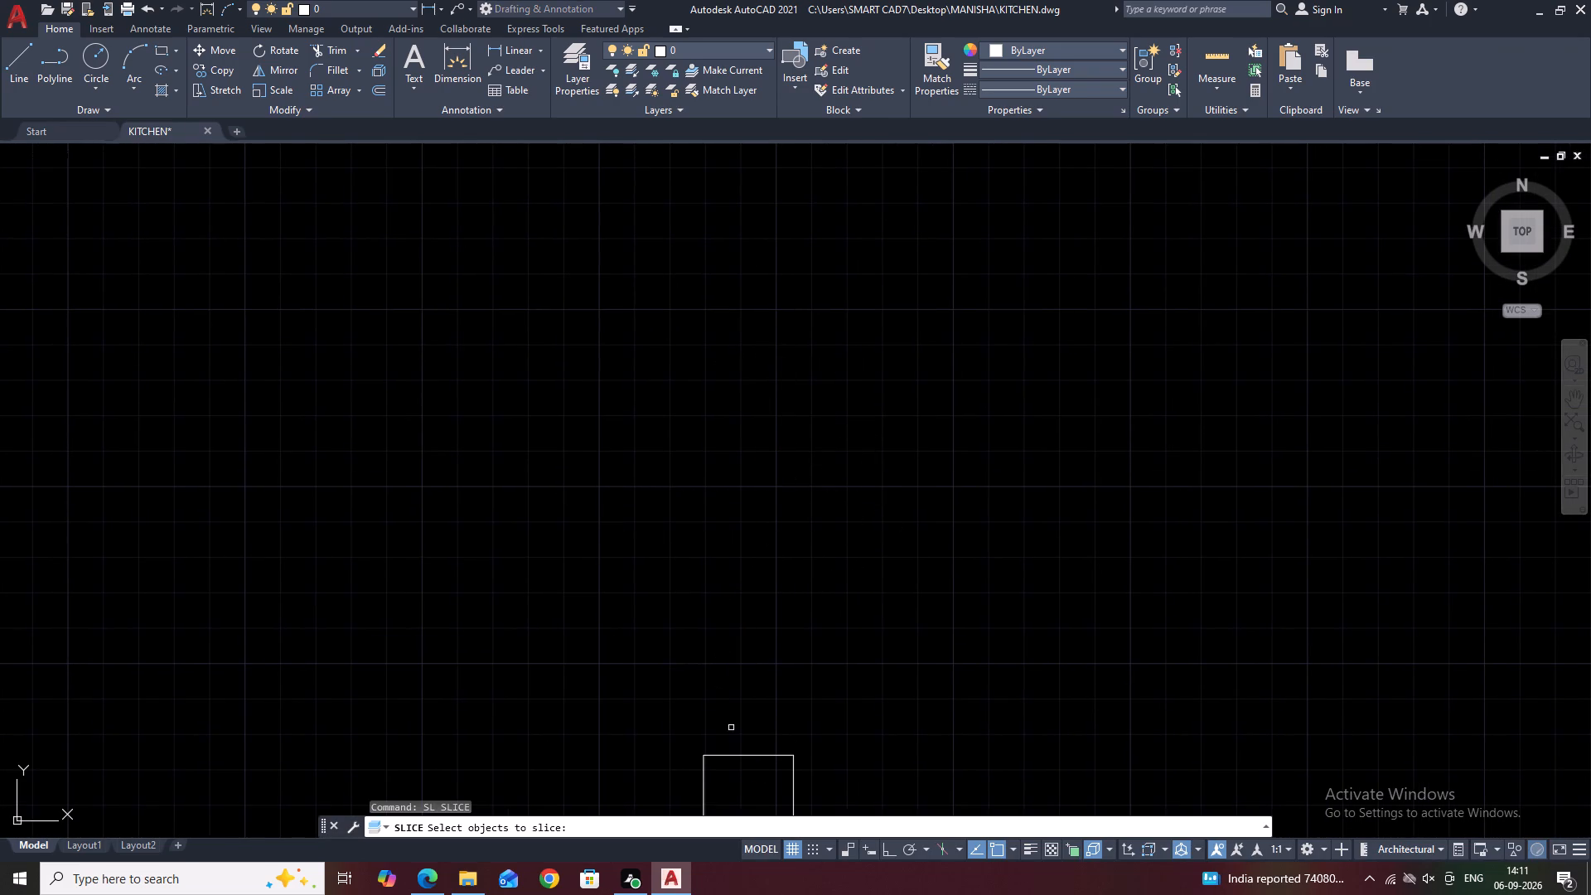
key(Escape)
Start a spline at the midpoint of the faucet base's top edge and run it straight up with Ortho on as the stem.
key(s)
key(p)
text(L)
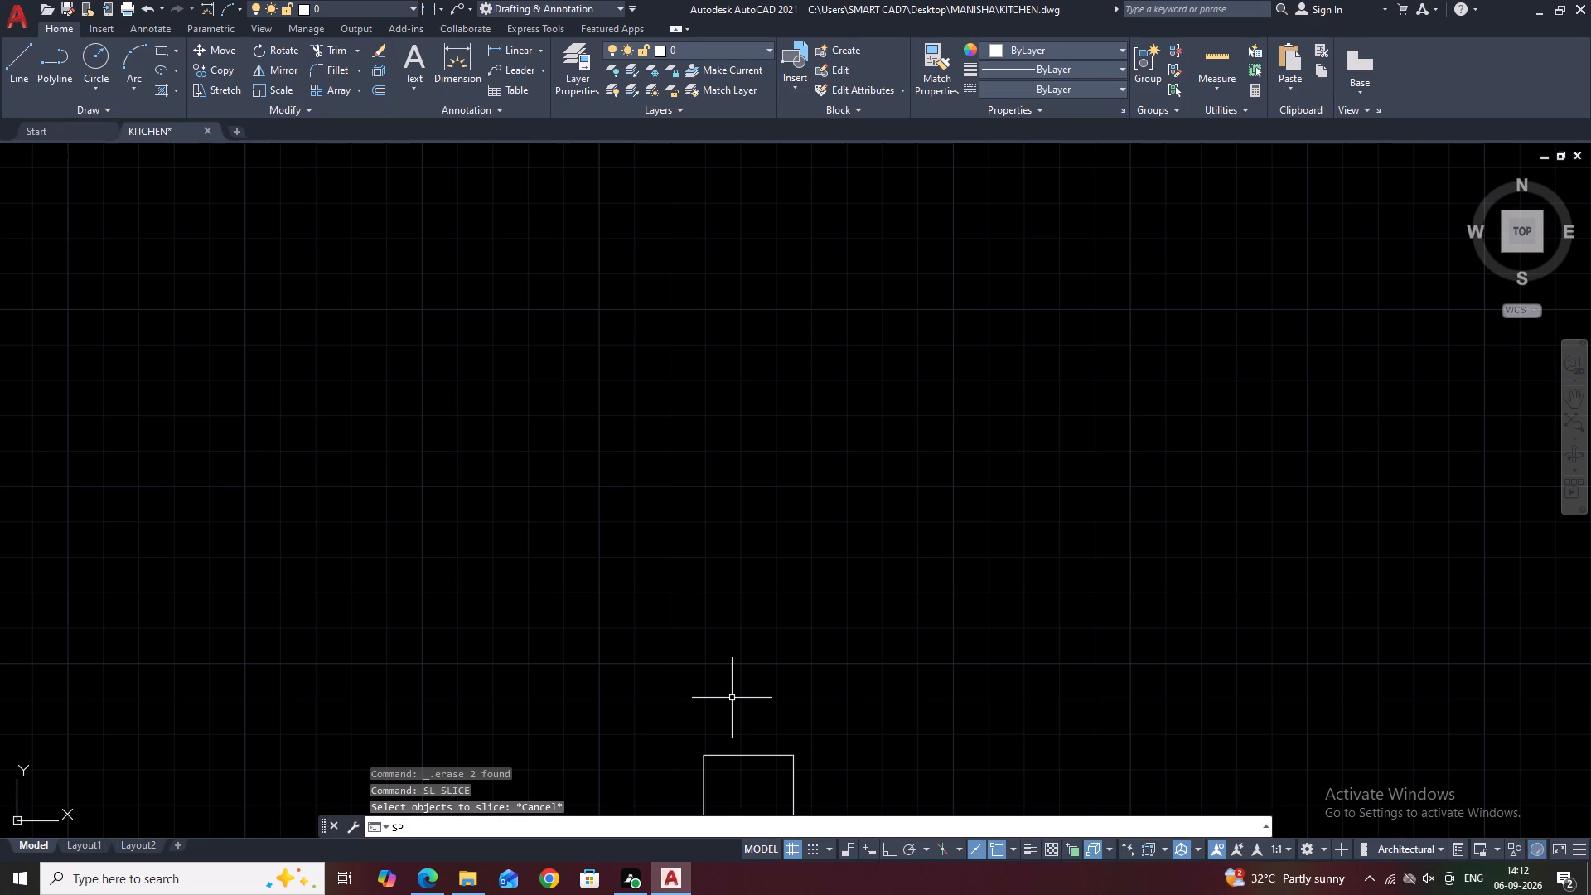
key(space)
drag(749, 752, 747, 738)
key(F8)
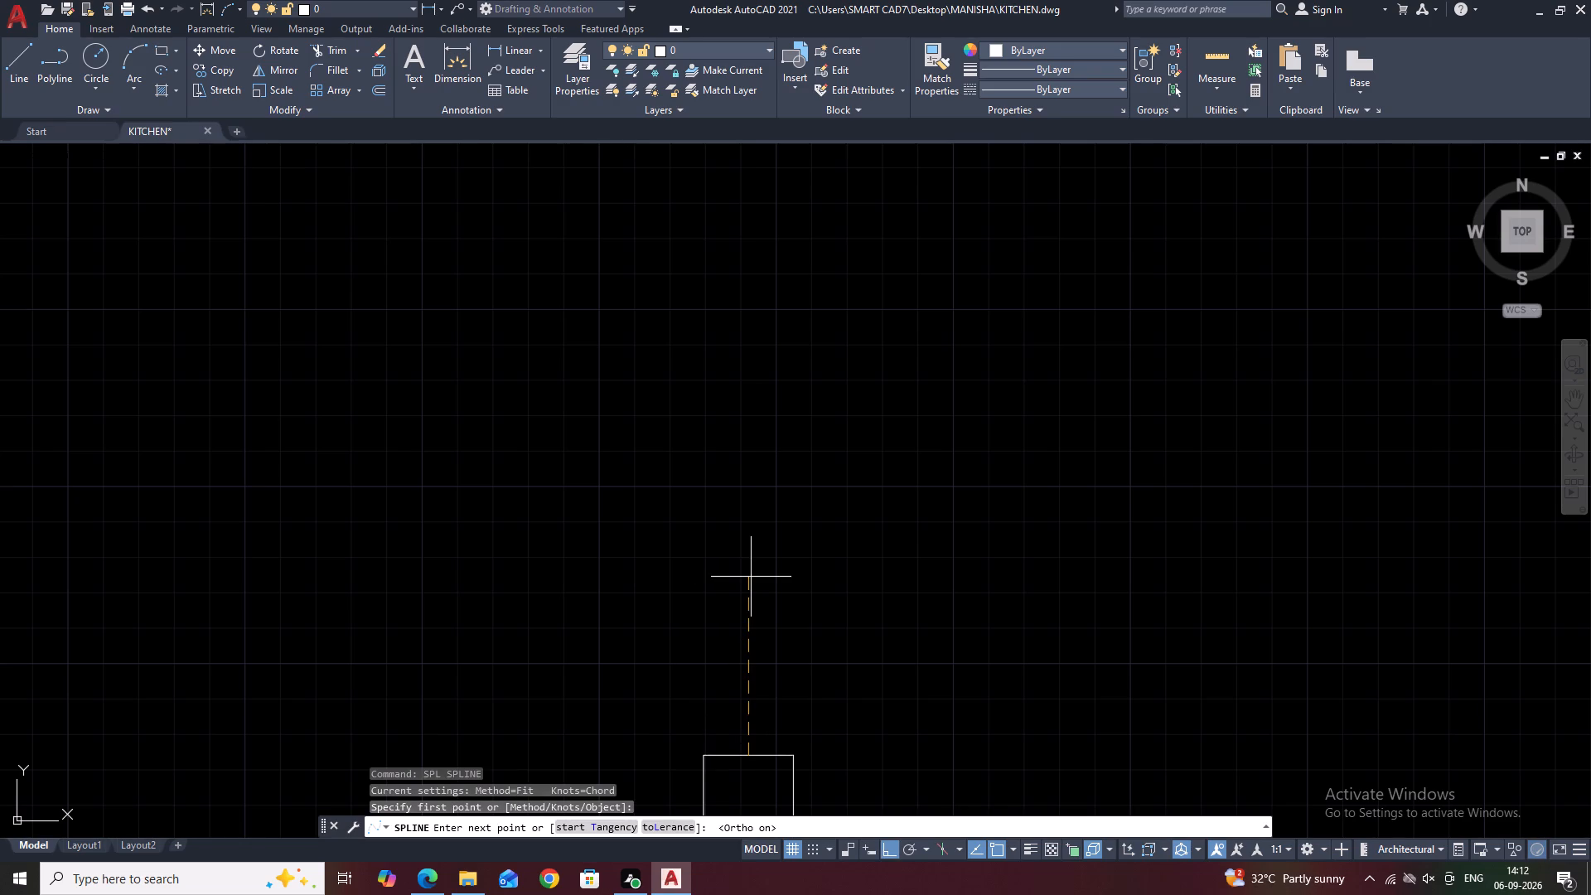
click(747, 564)
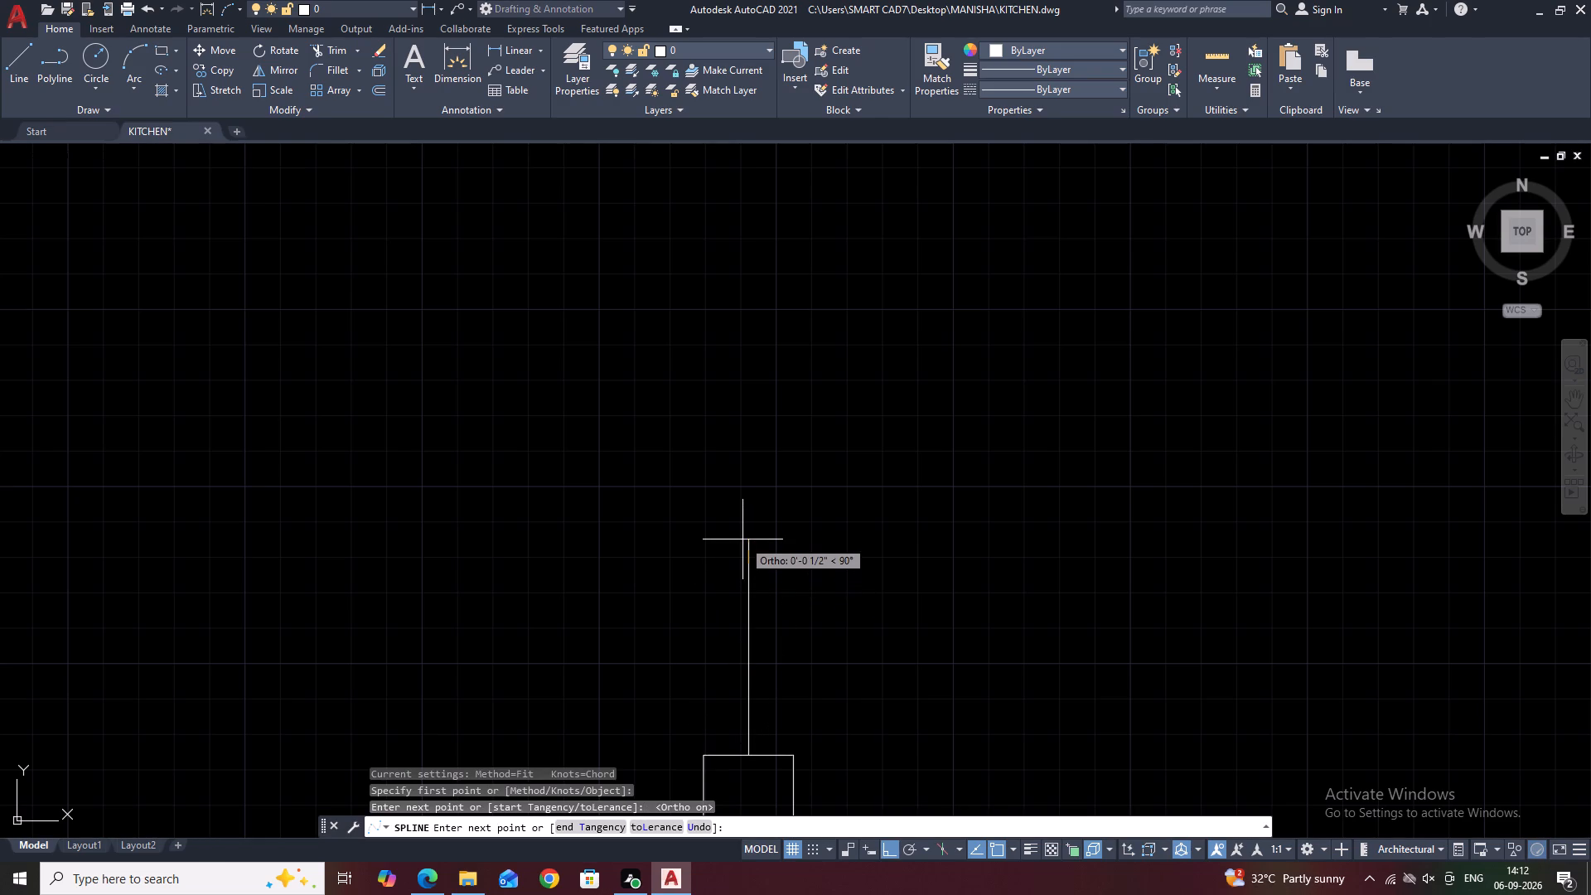
click(752, 538)
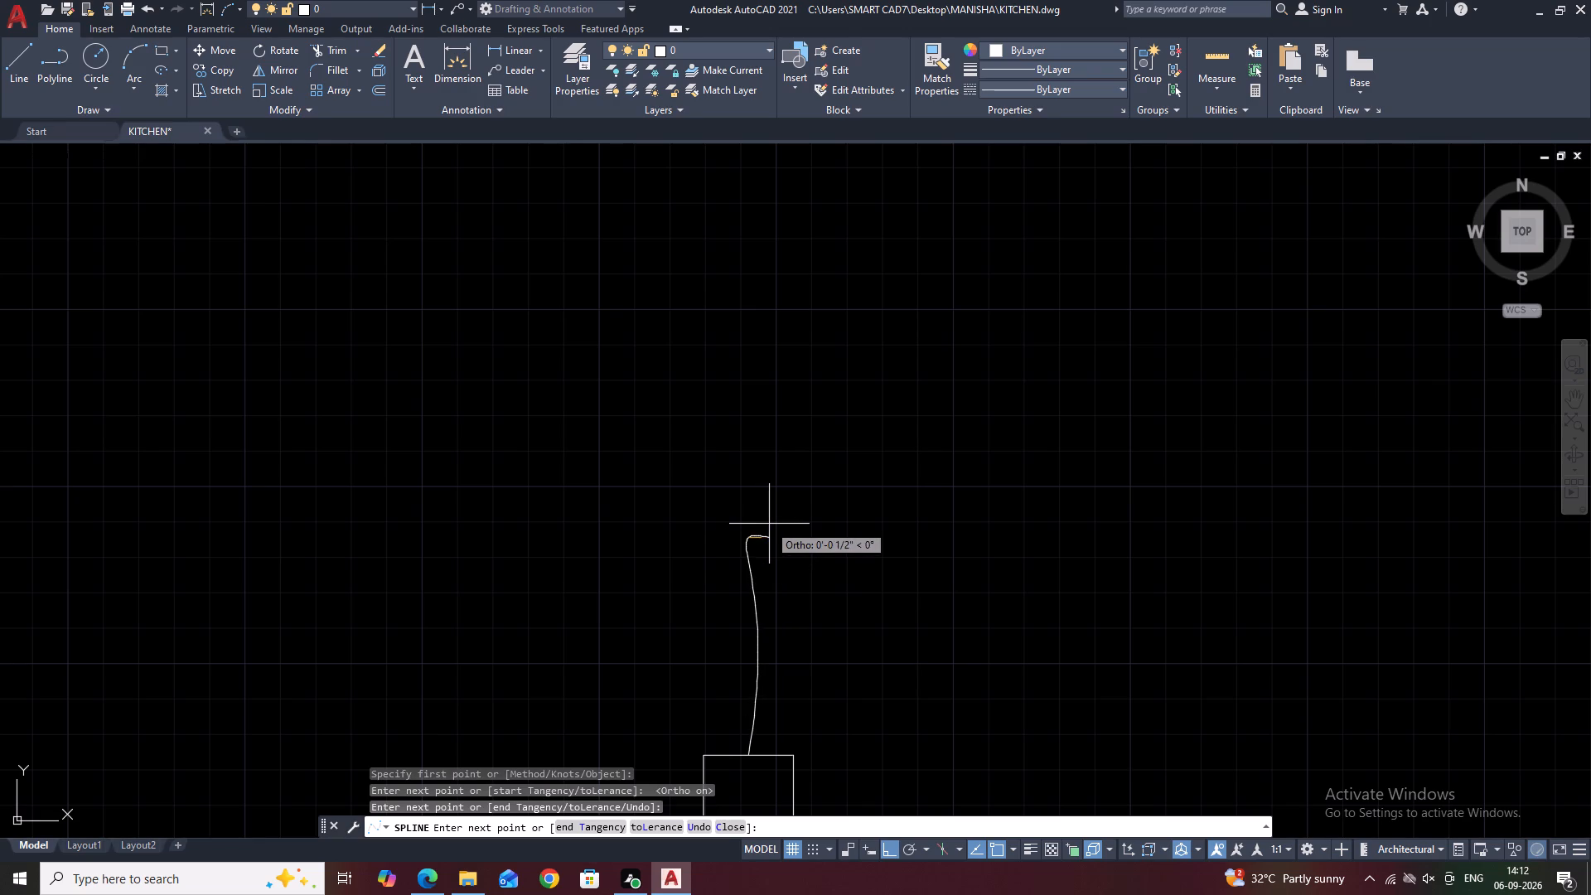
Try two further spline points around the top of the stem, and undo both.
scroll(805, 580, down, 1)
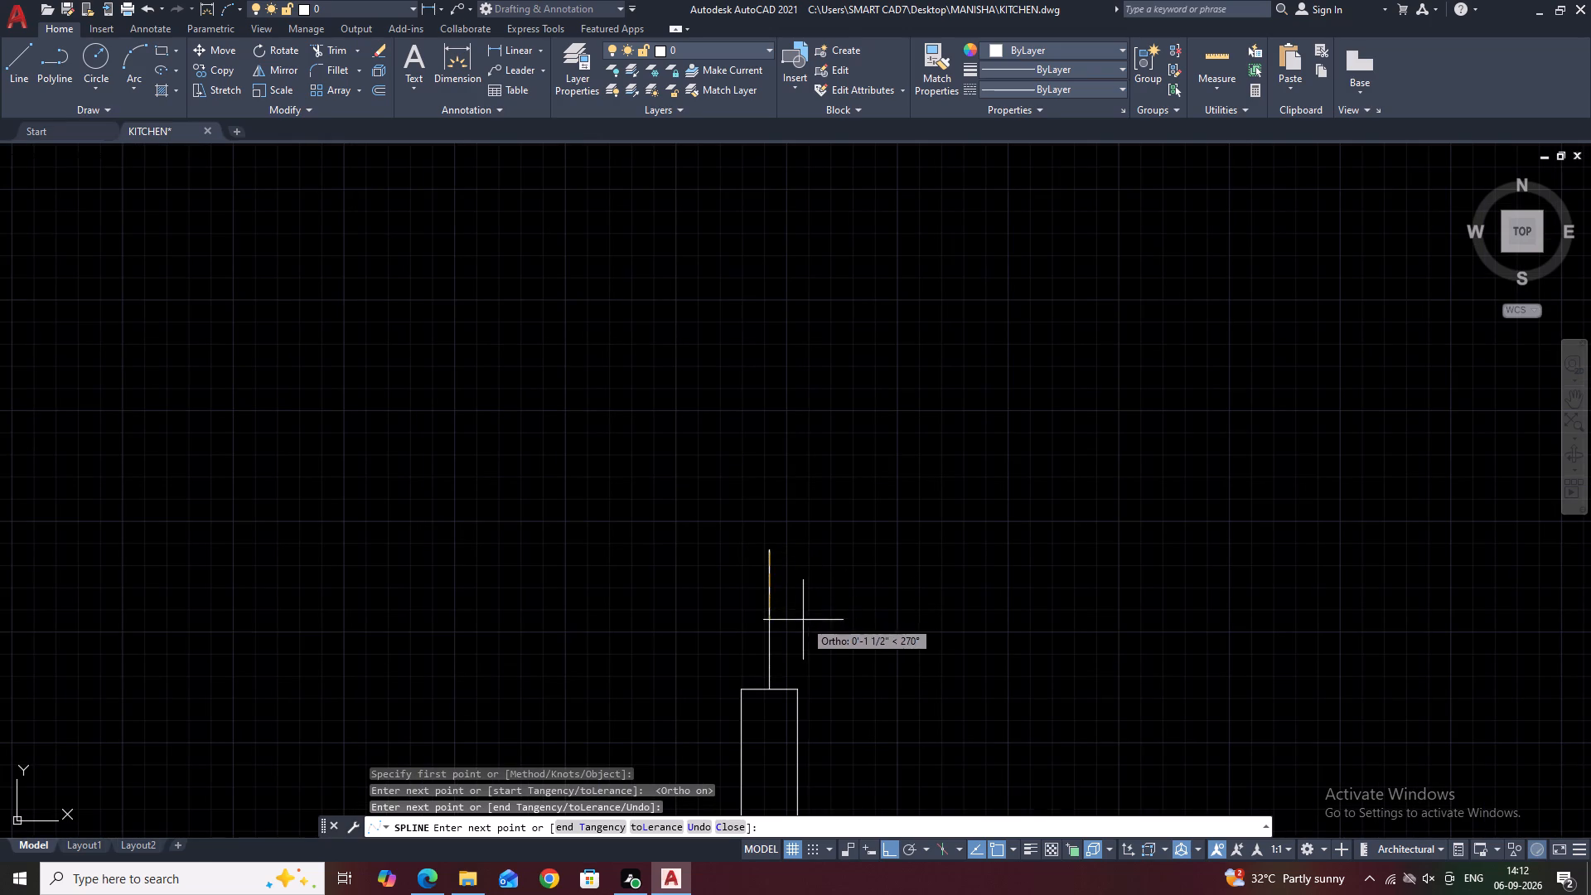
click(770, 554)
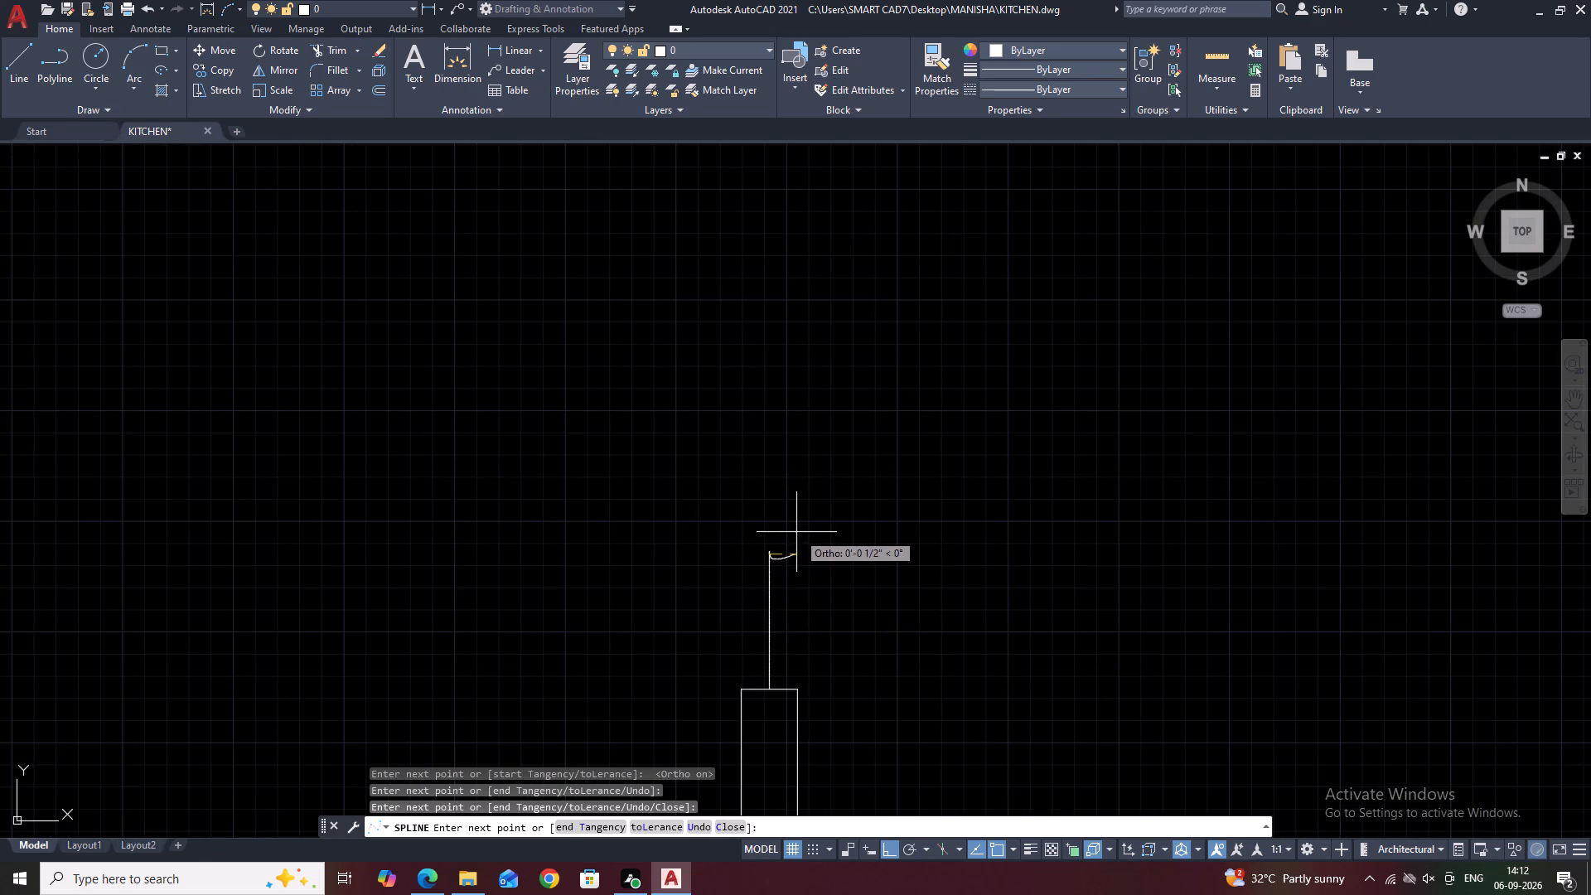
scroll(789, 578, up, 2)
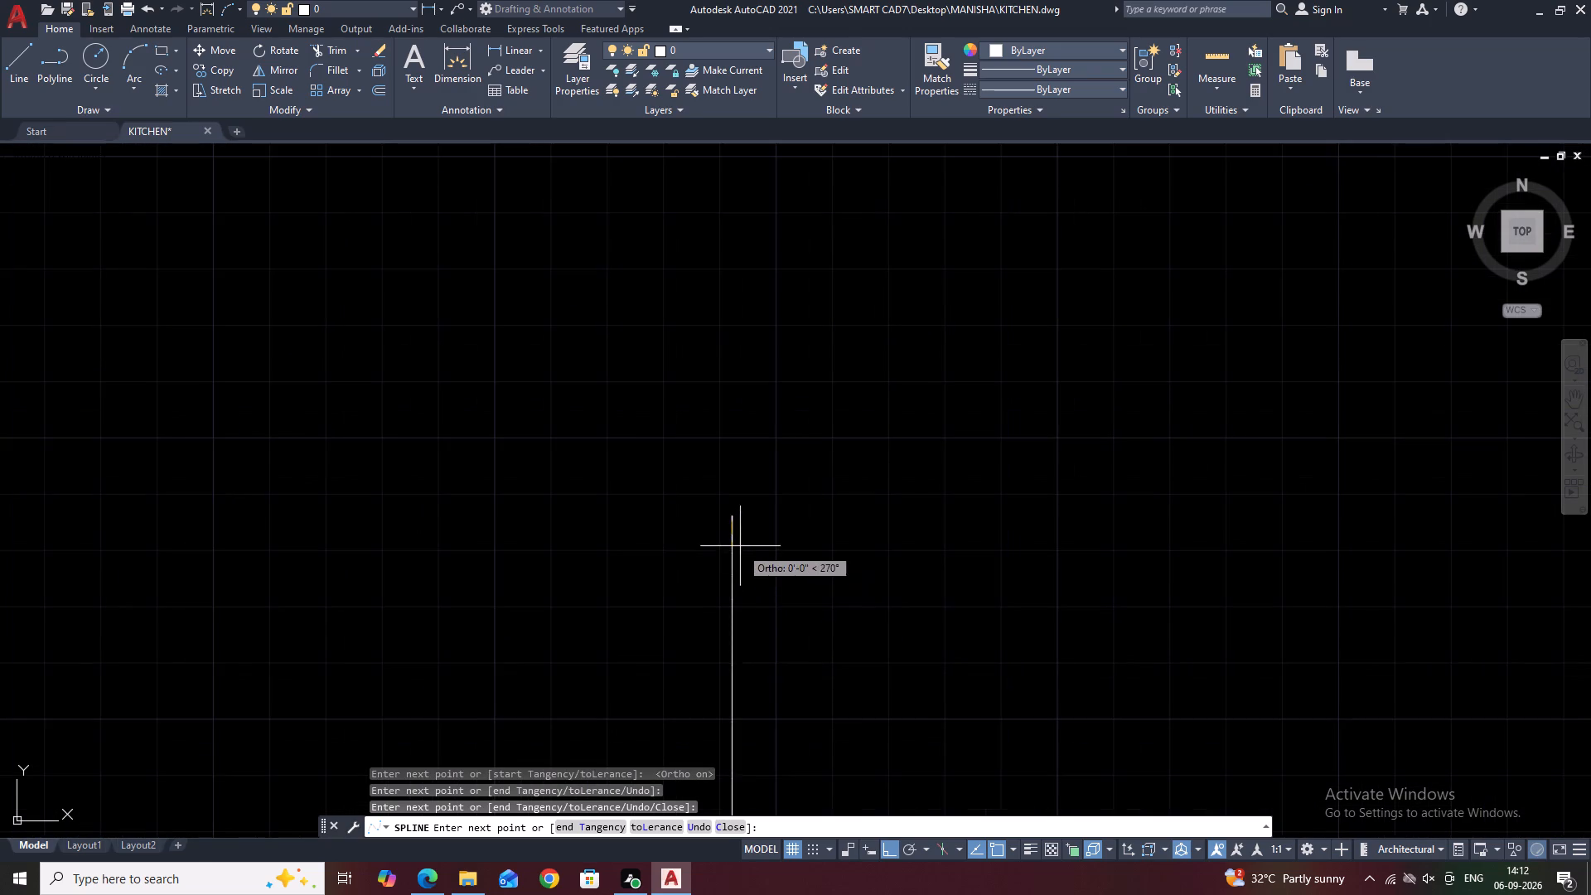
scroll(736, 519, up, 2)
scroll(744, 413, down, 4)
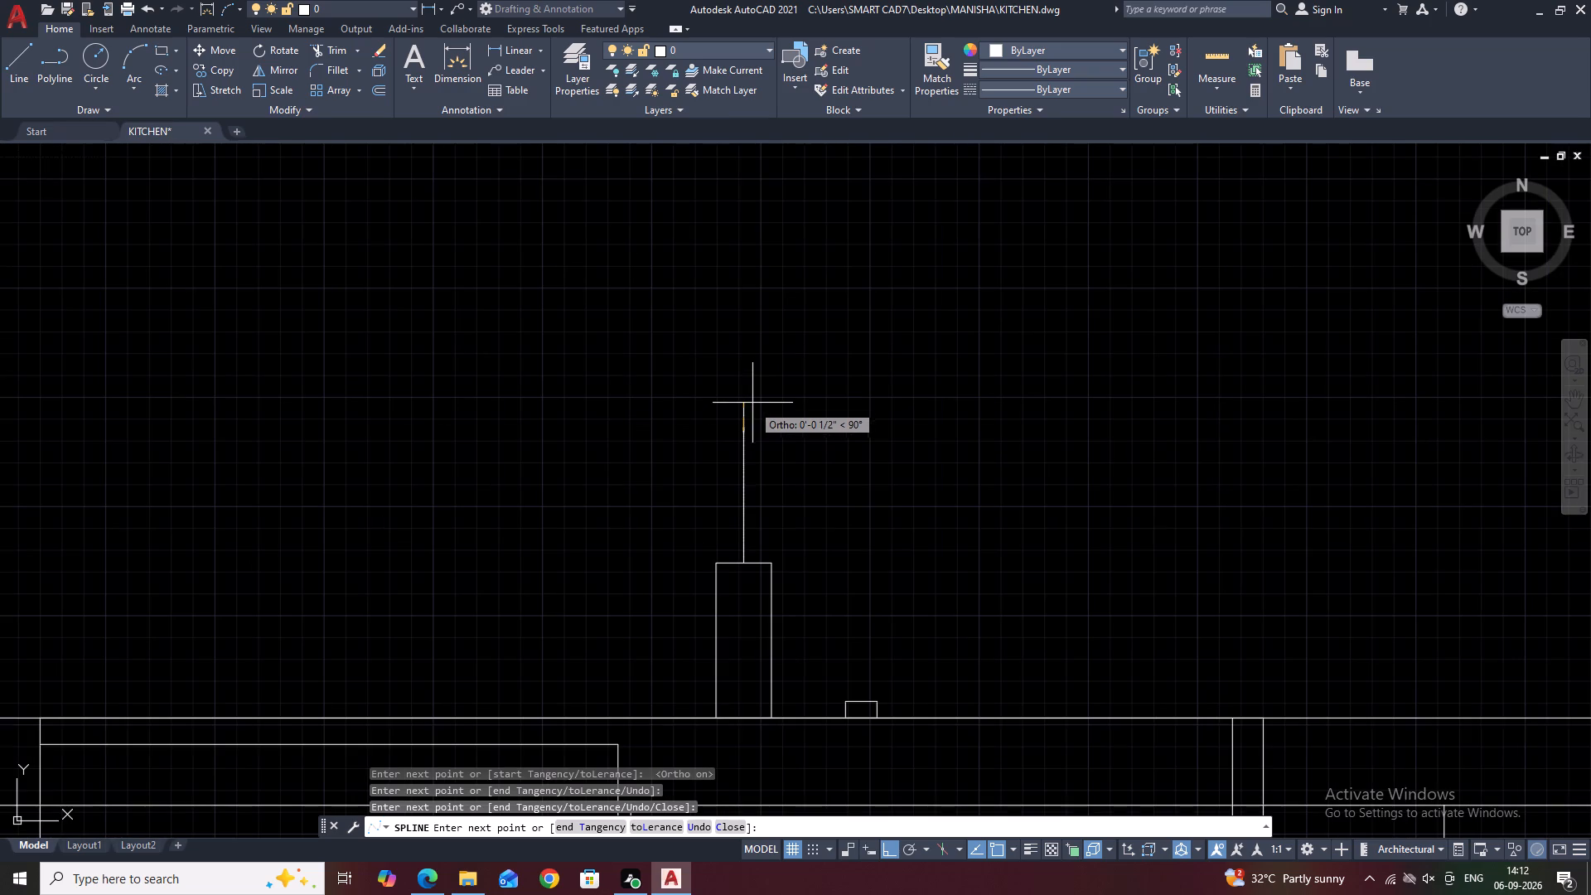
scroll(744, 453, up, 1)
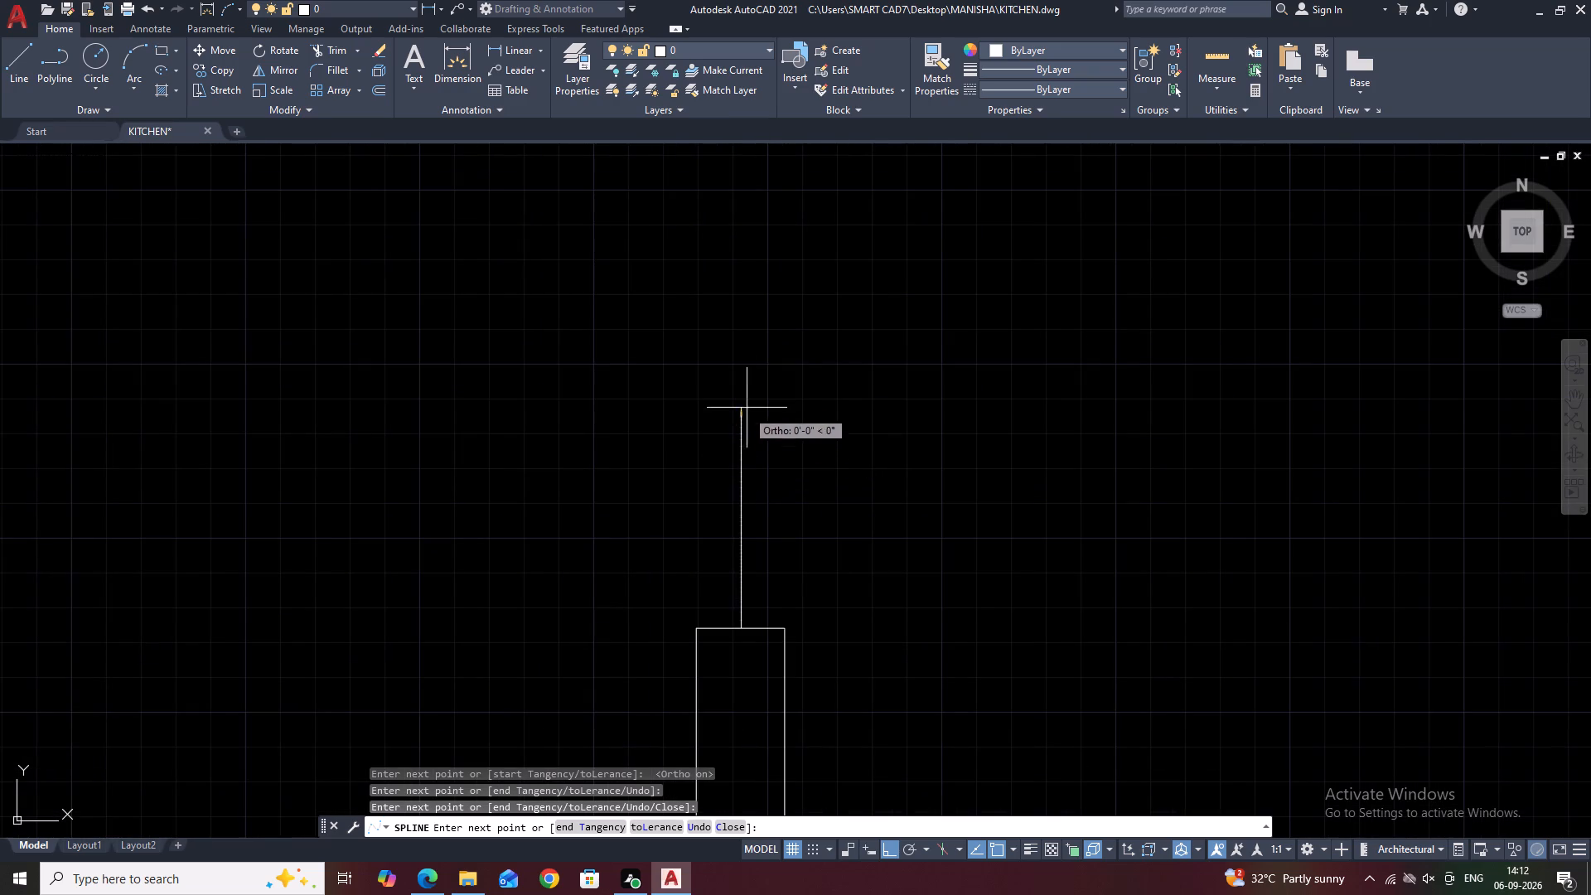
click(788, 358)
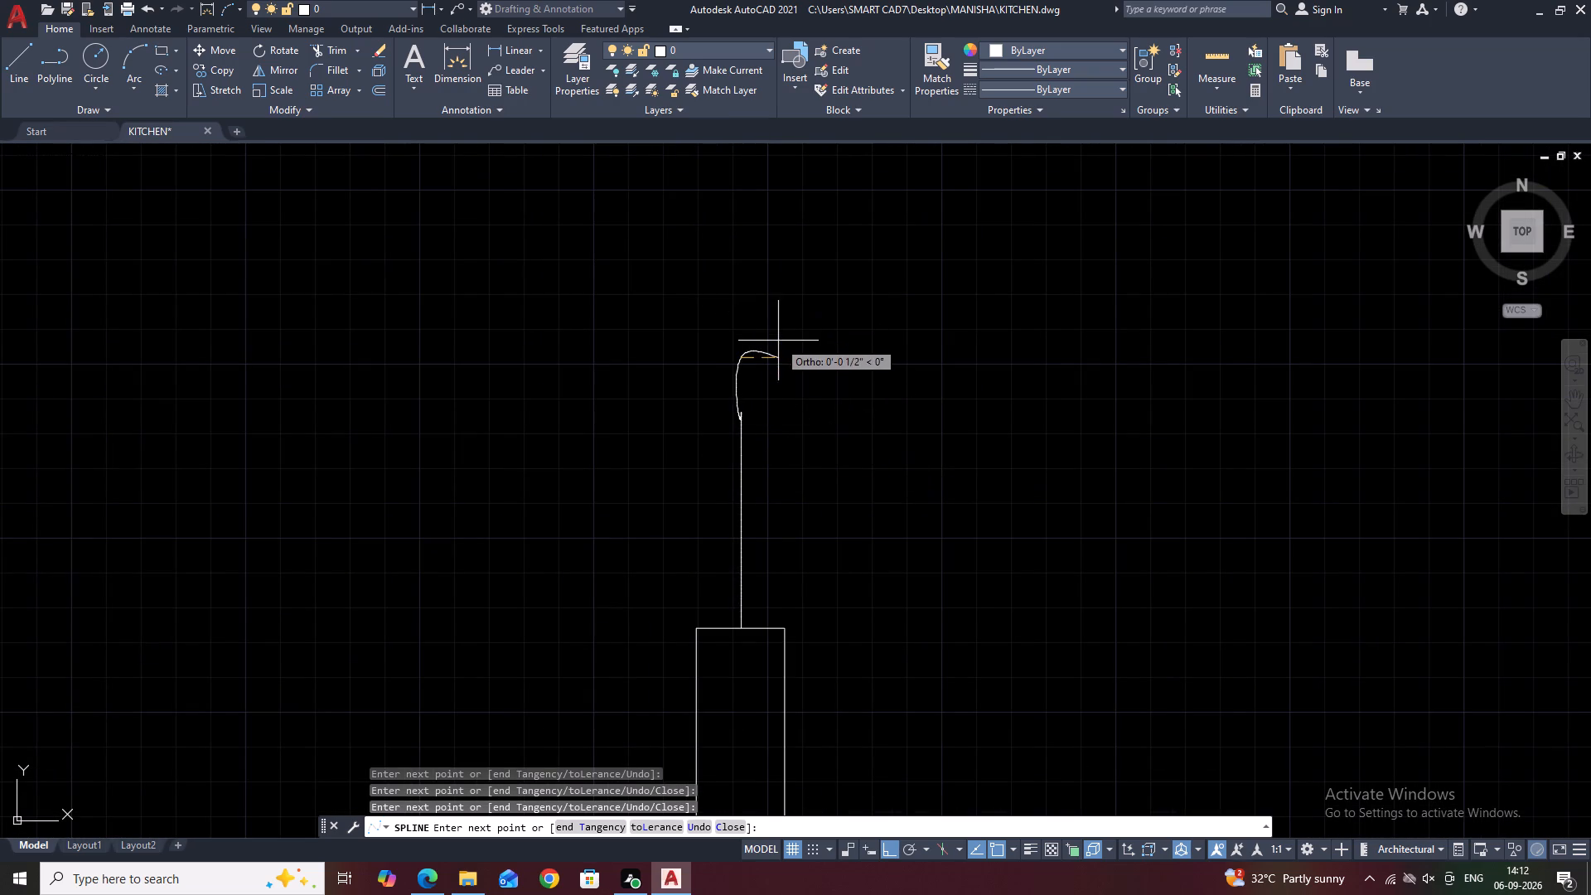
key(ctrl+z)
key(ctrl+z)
Finish the spline by extending the stem upward, across to its right and down into a hooked spout.
ctrl+scroll(757, 405, up, 4)
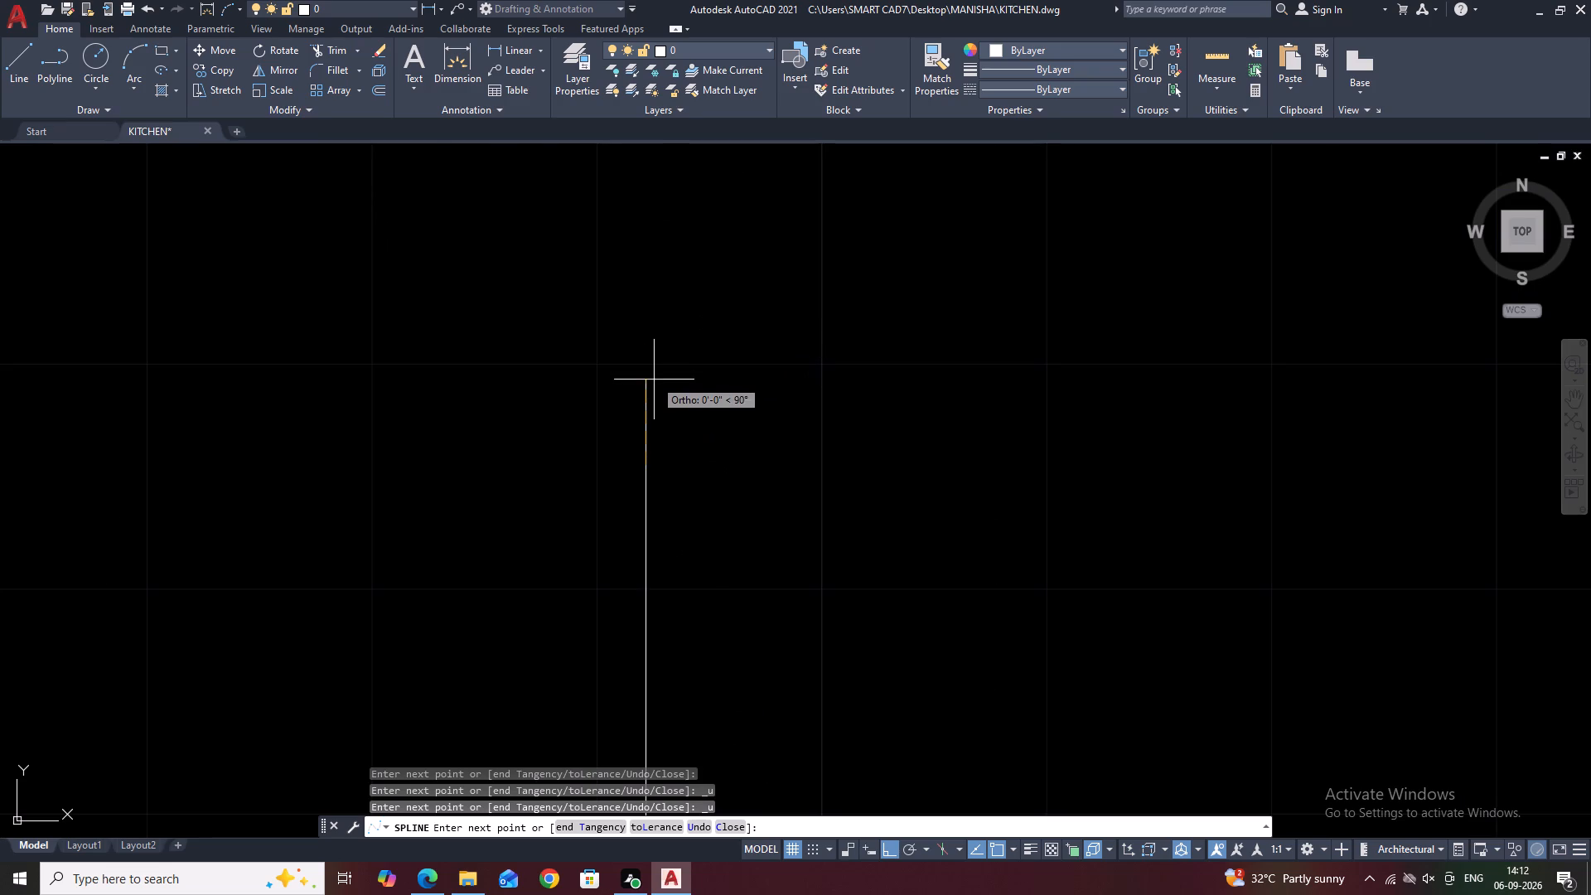
scroll(654, 373, down, 5)
click(654, 364)
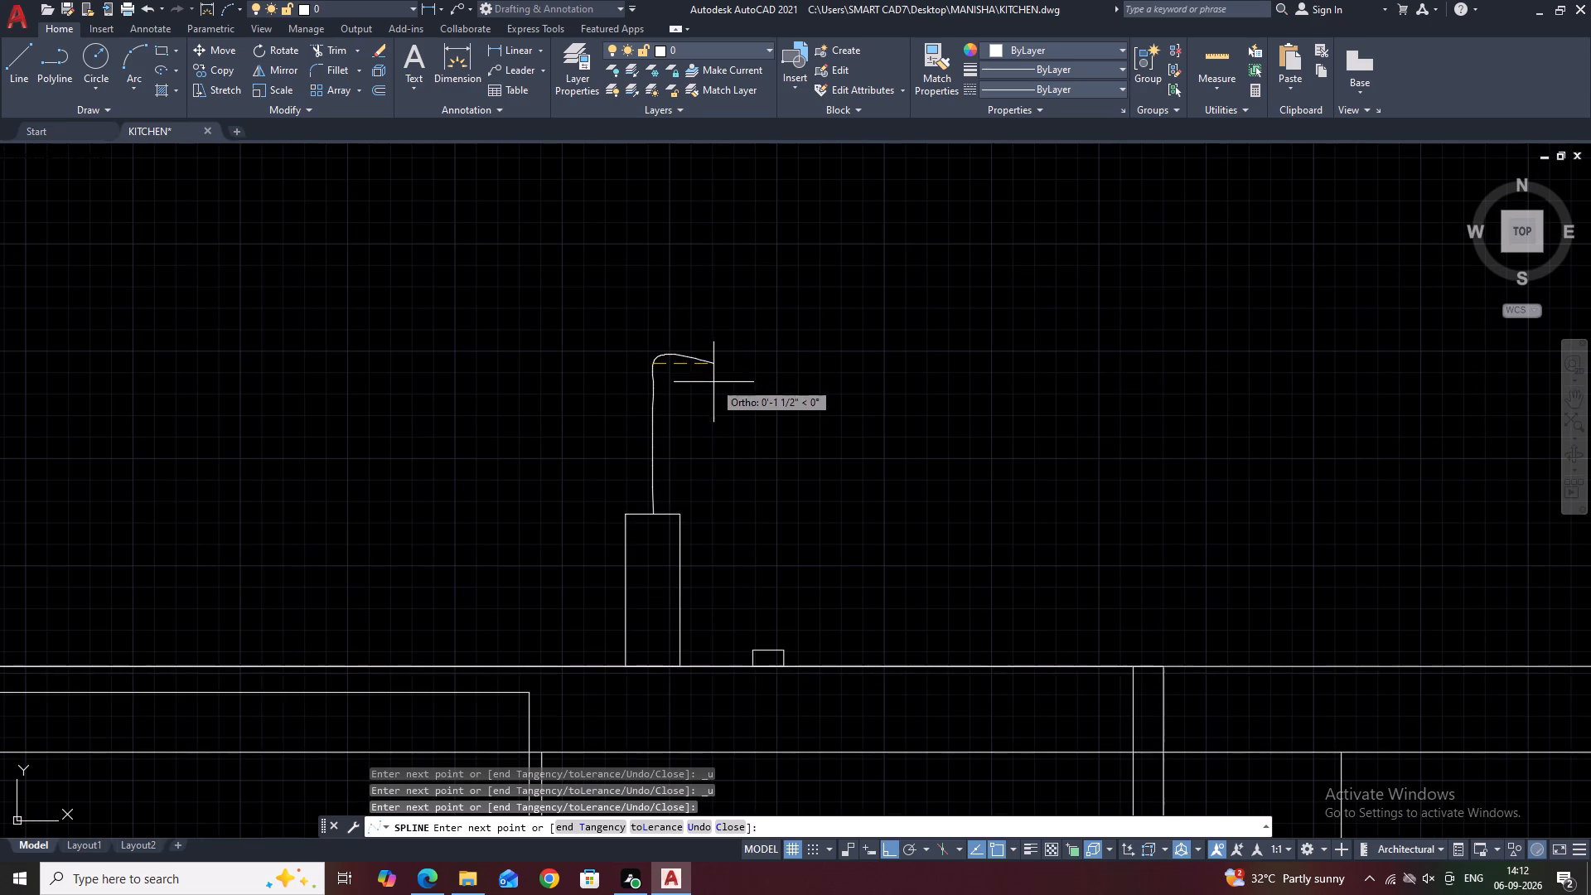
click(714, 360)
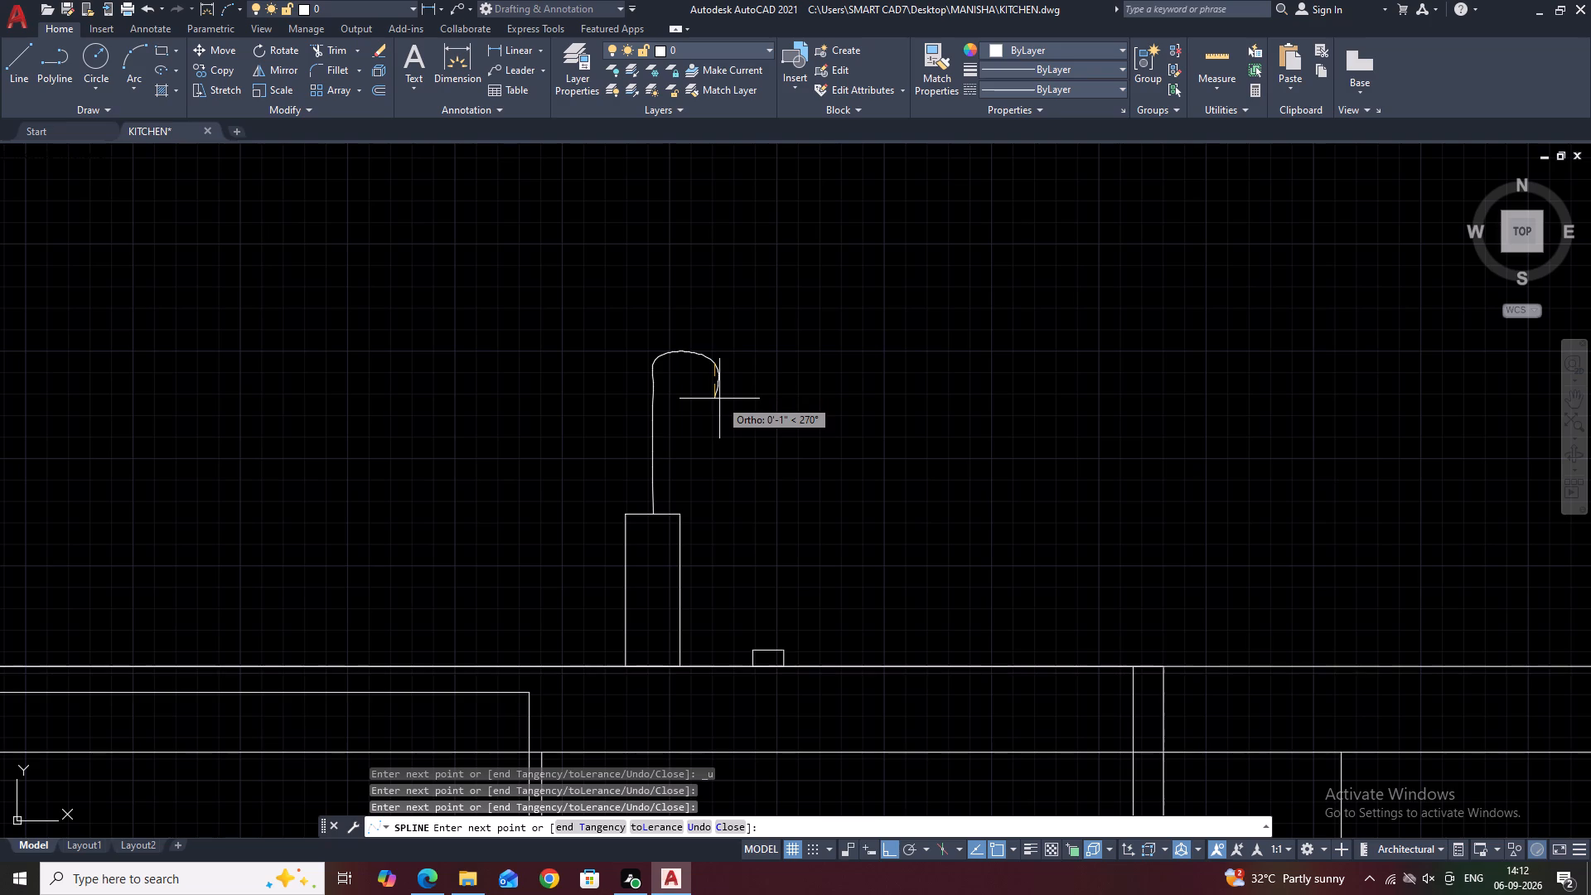
key(ctrl+z)
click(699, 389)
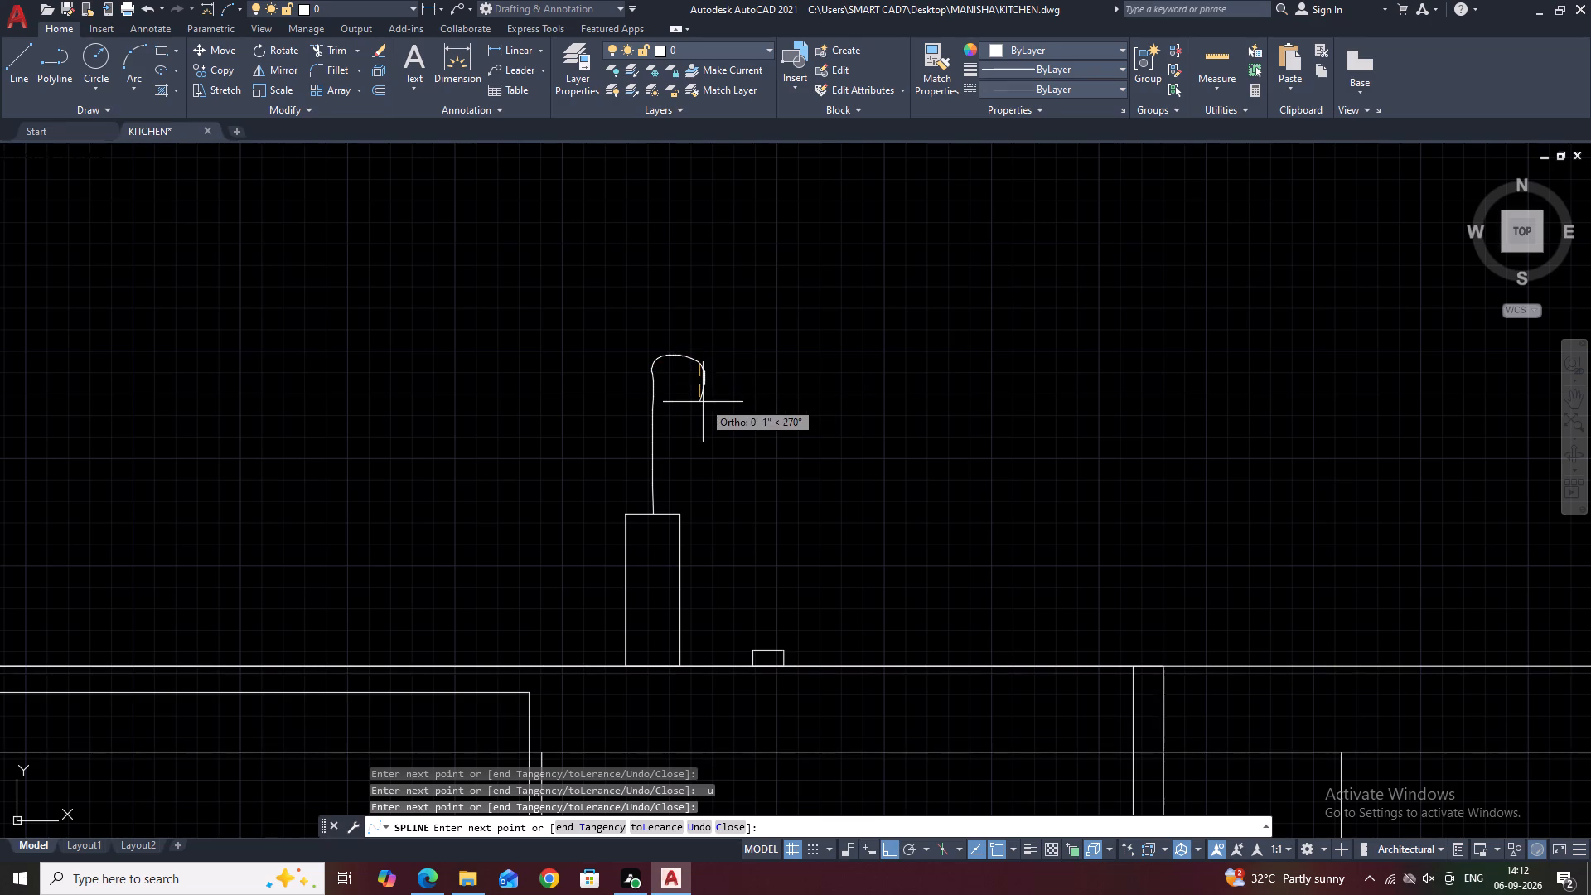
click(701, 389)
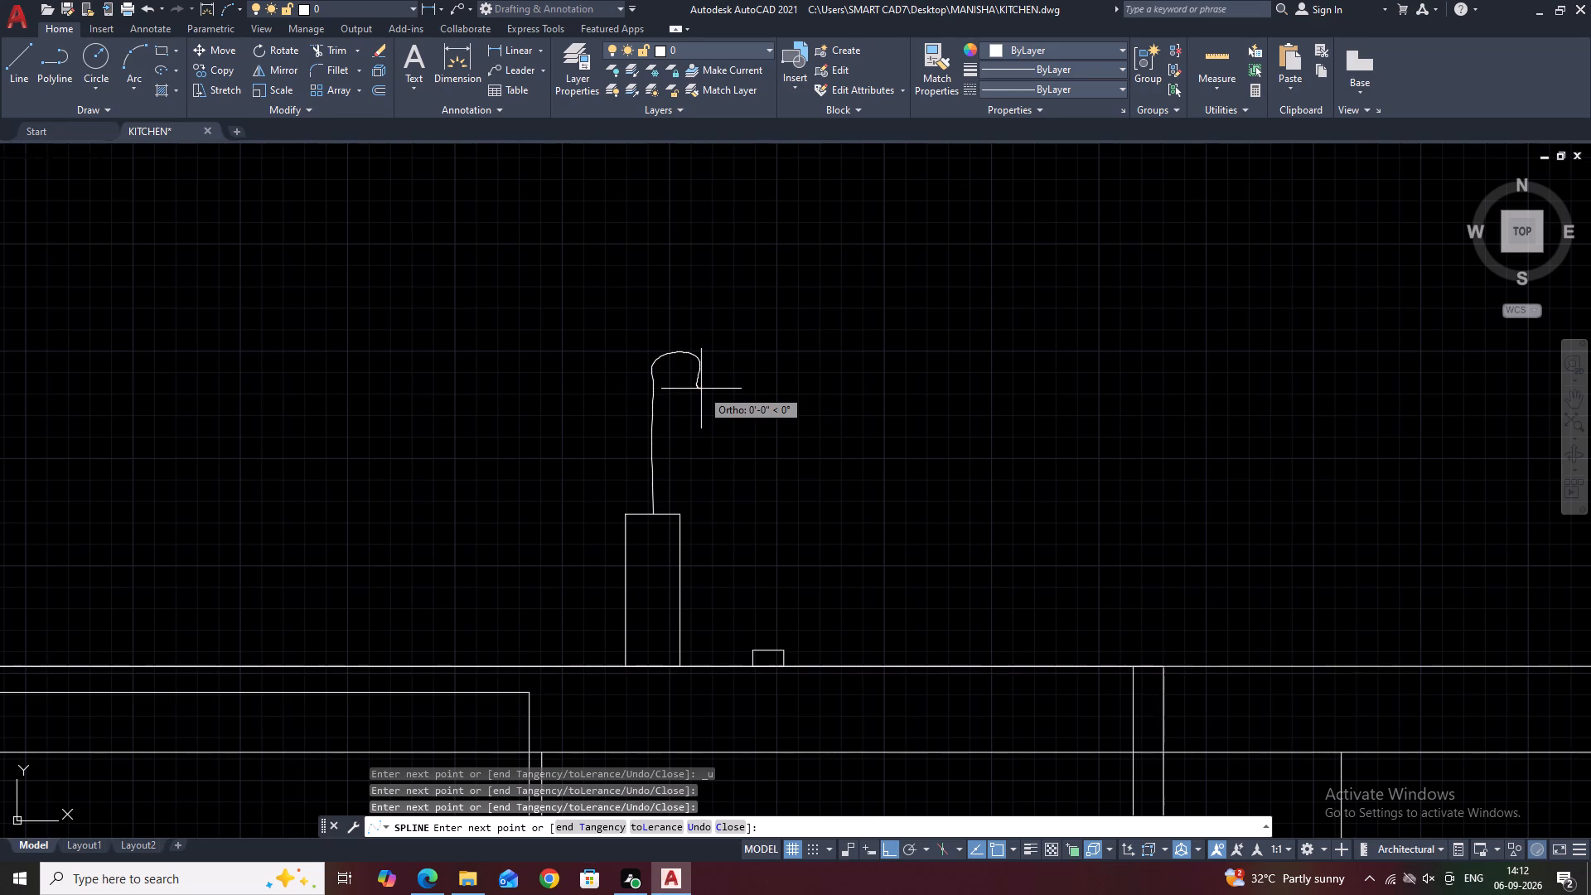
key(Return)
Adjust the spline's fit point just below the spout bend by stretching its grip slightly.
scroll(675, 405, up, 2)
drag(748, 305, 716, 311)
click(691, 311)
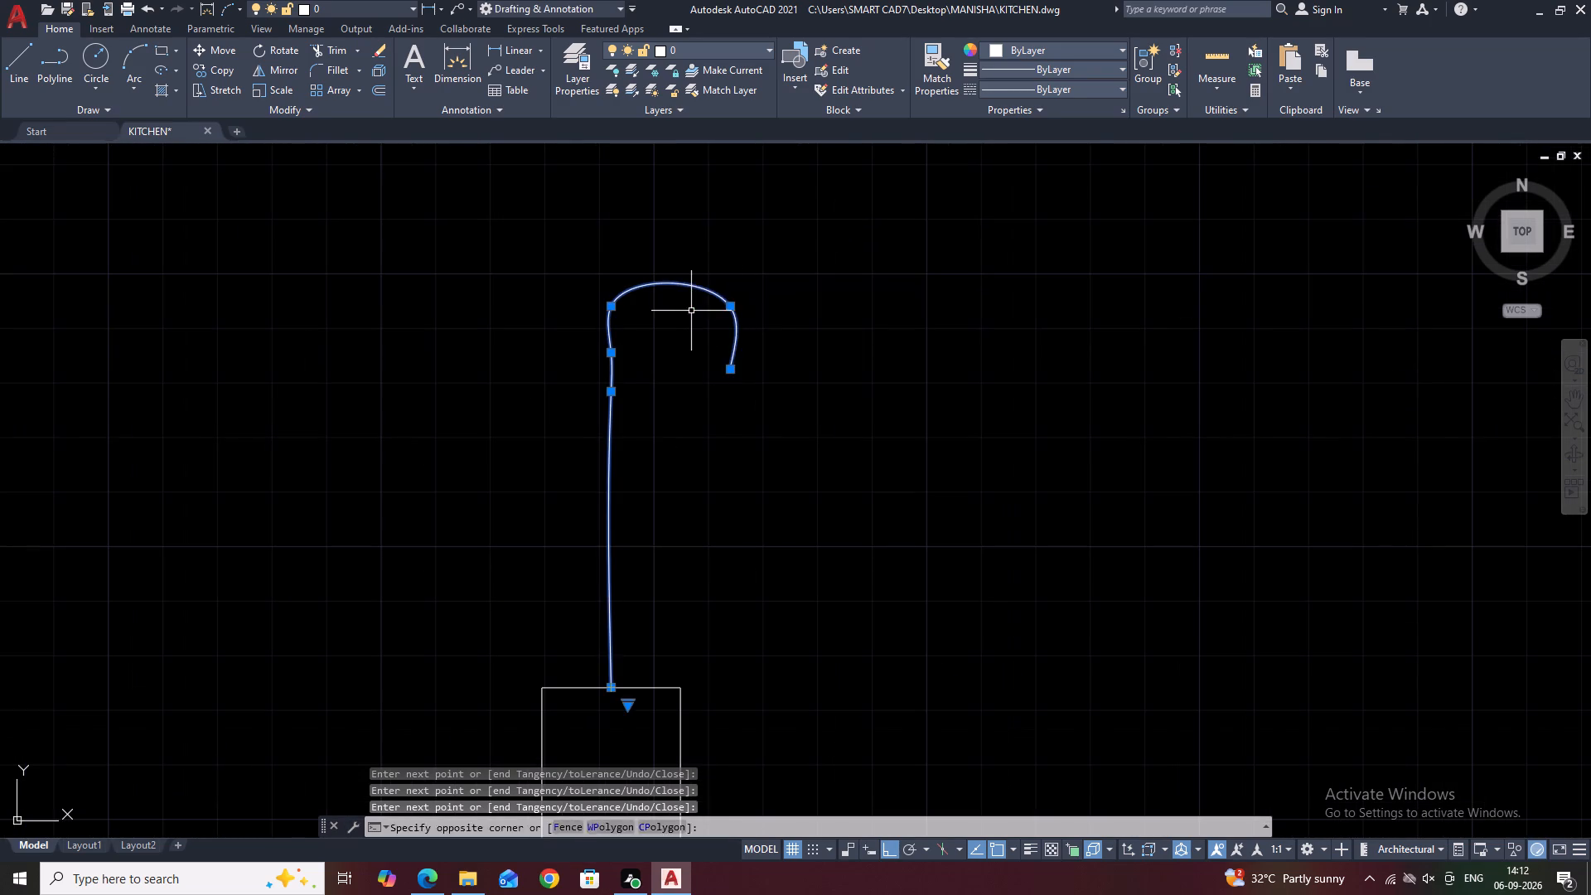
middle_drag(691, 351, 702, 390)
scroll(606, 354, up, 3)
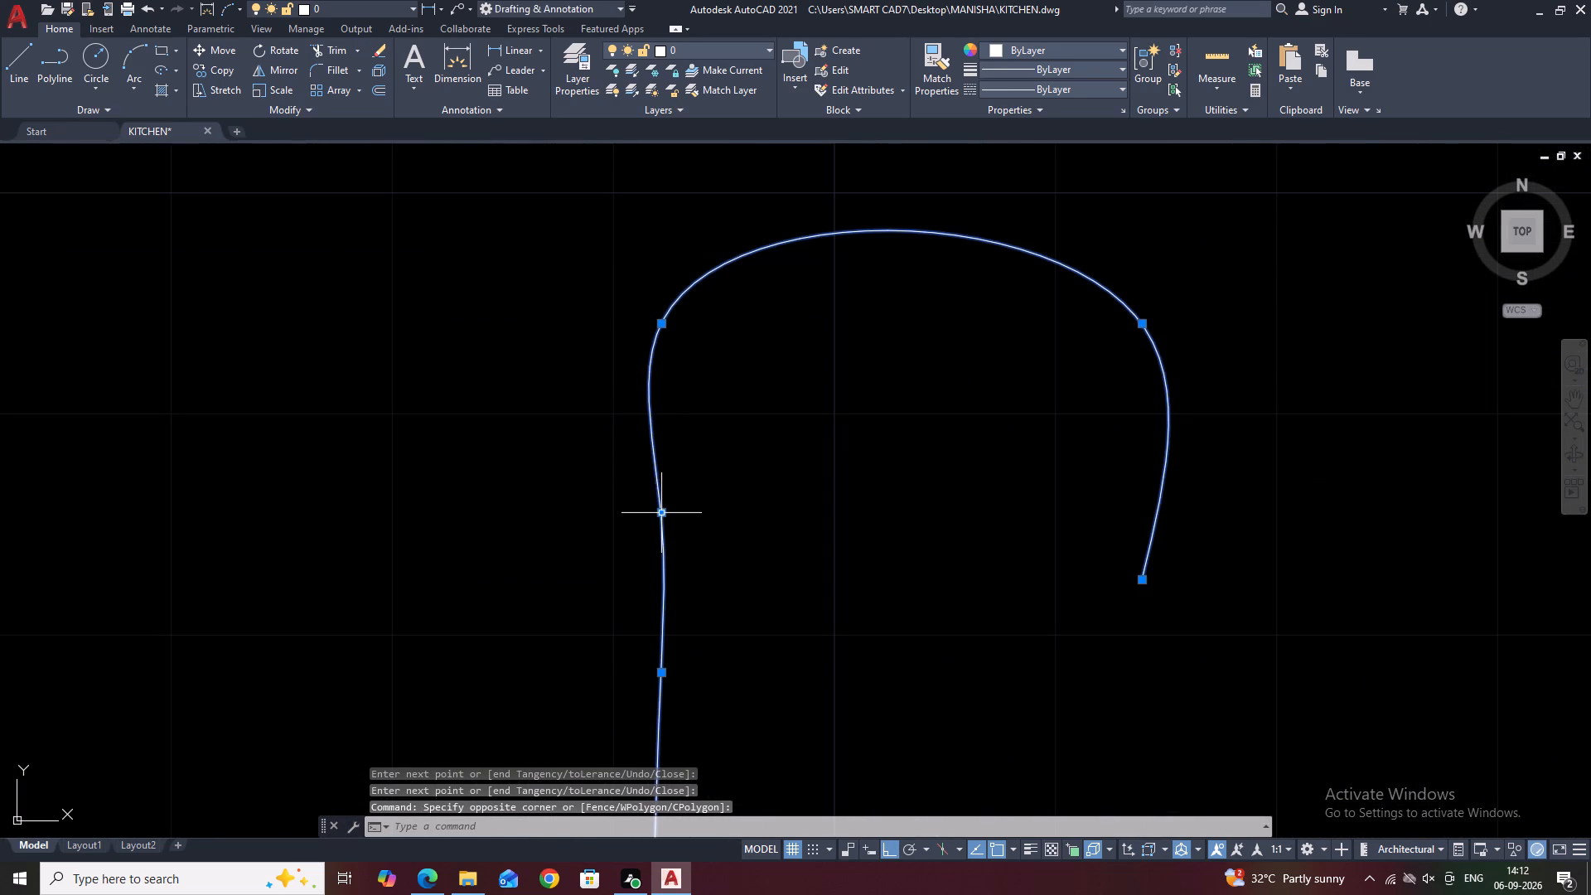
click(664, 511)
click(651, 511)
scroll(670, 436, down, 2)
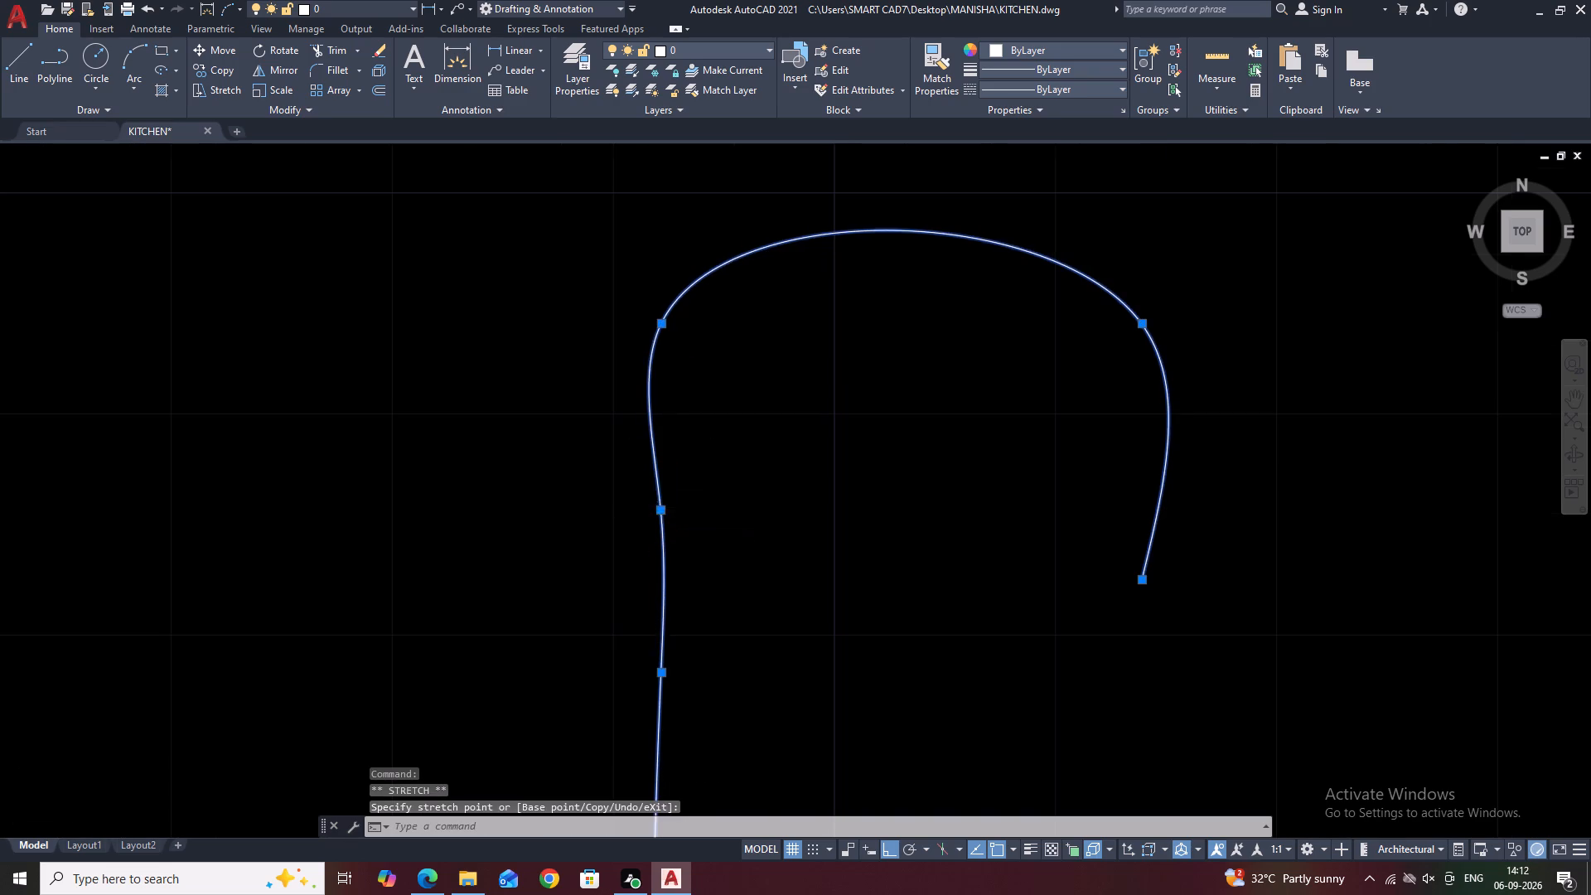
scroll(756, 446, down, 4)
key(Escape)
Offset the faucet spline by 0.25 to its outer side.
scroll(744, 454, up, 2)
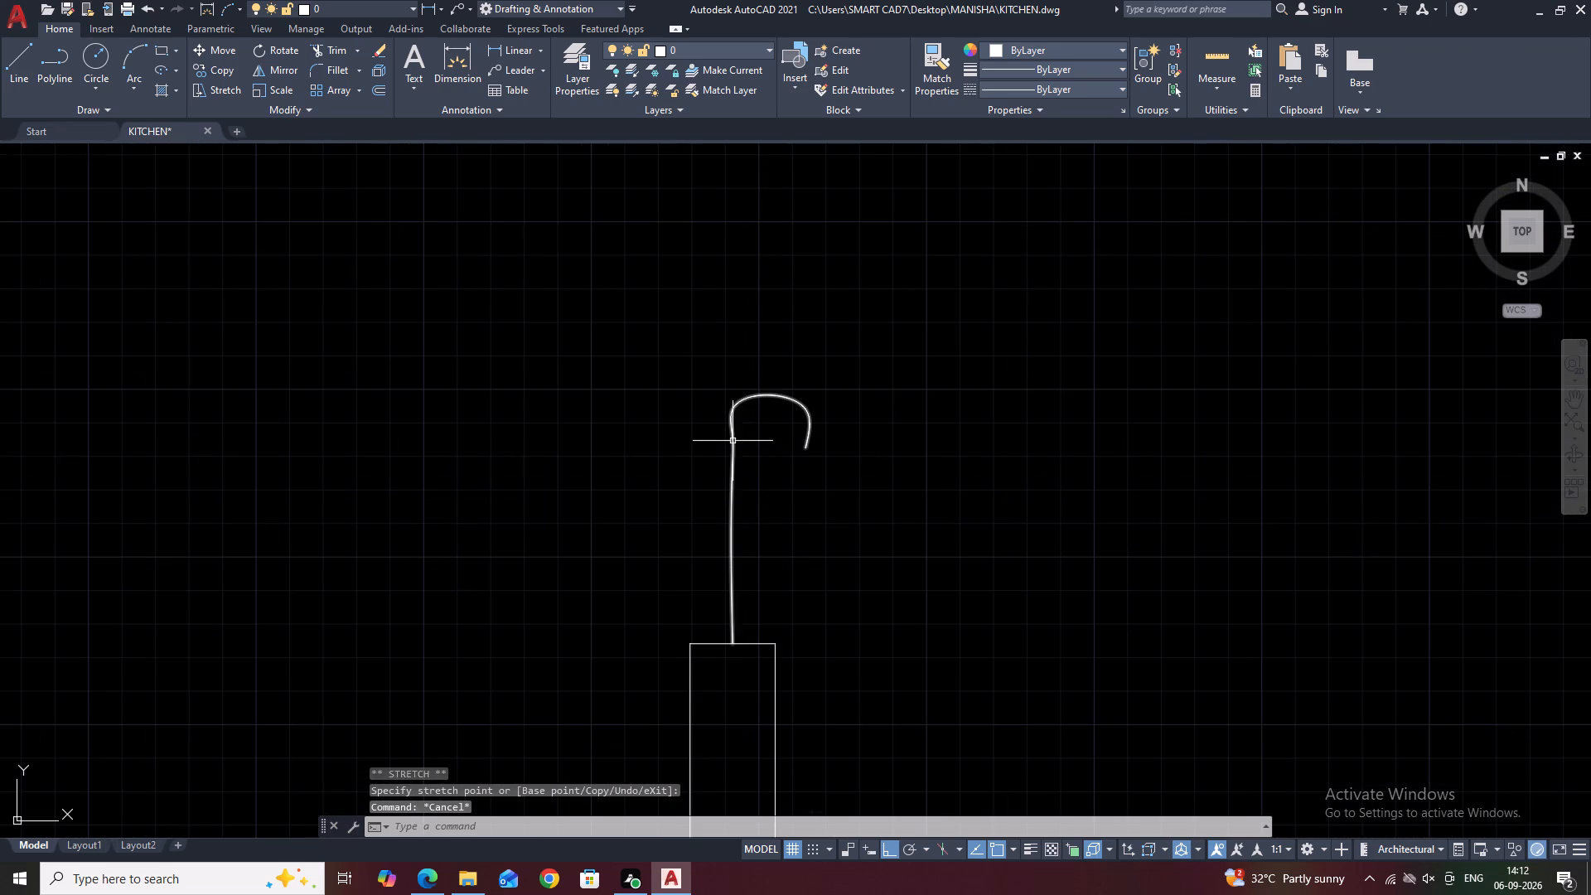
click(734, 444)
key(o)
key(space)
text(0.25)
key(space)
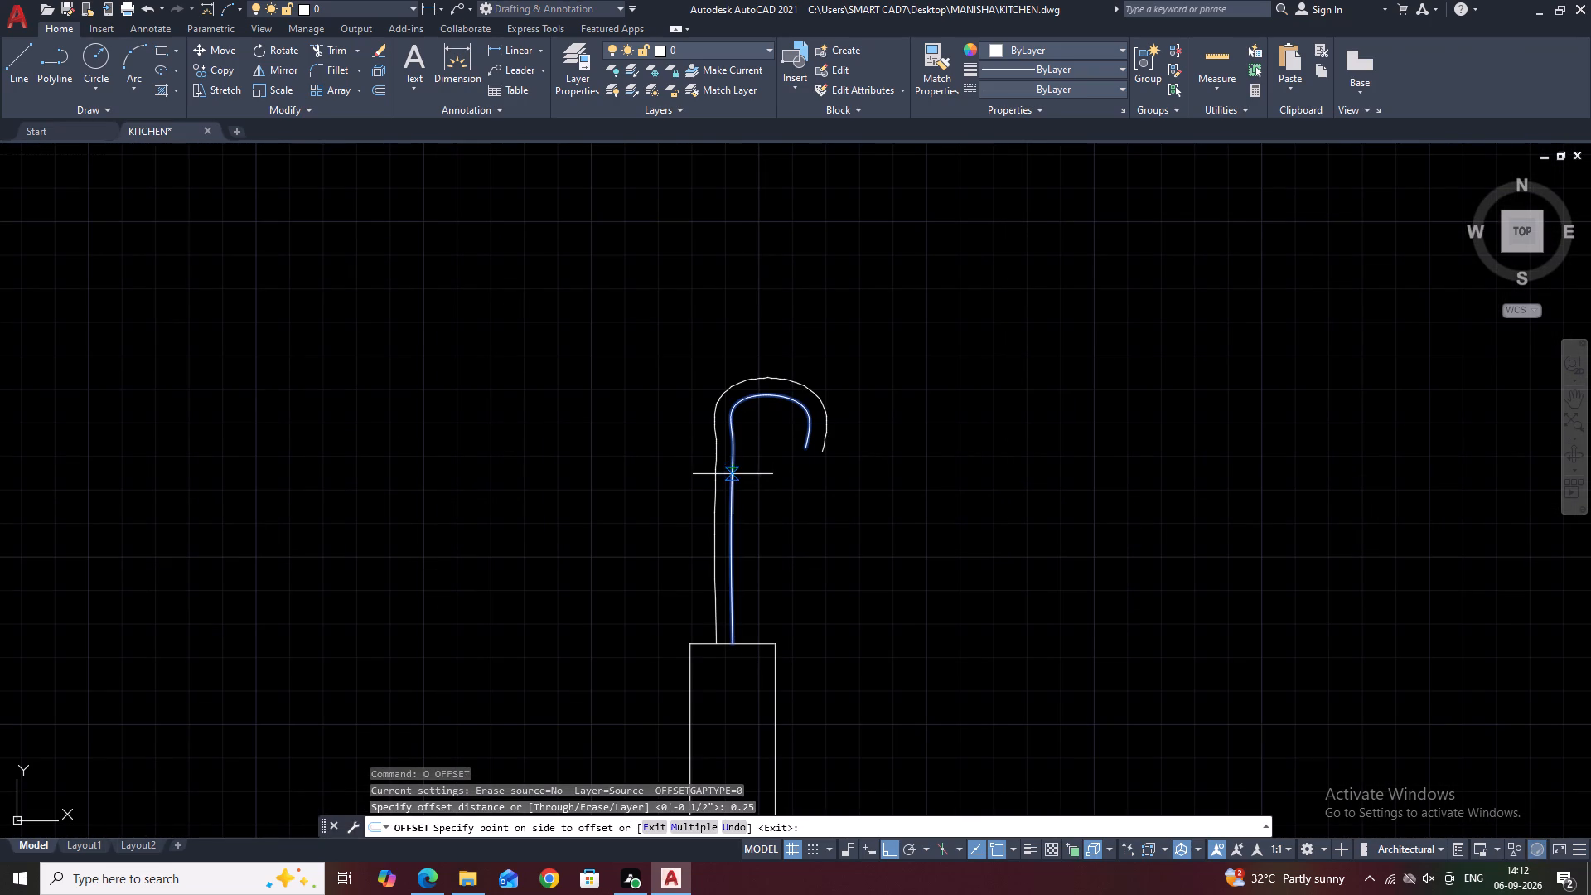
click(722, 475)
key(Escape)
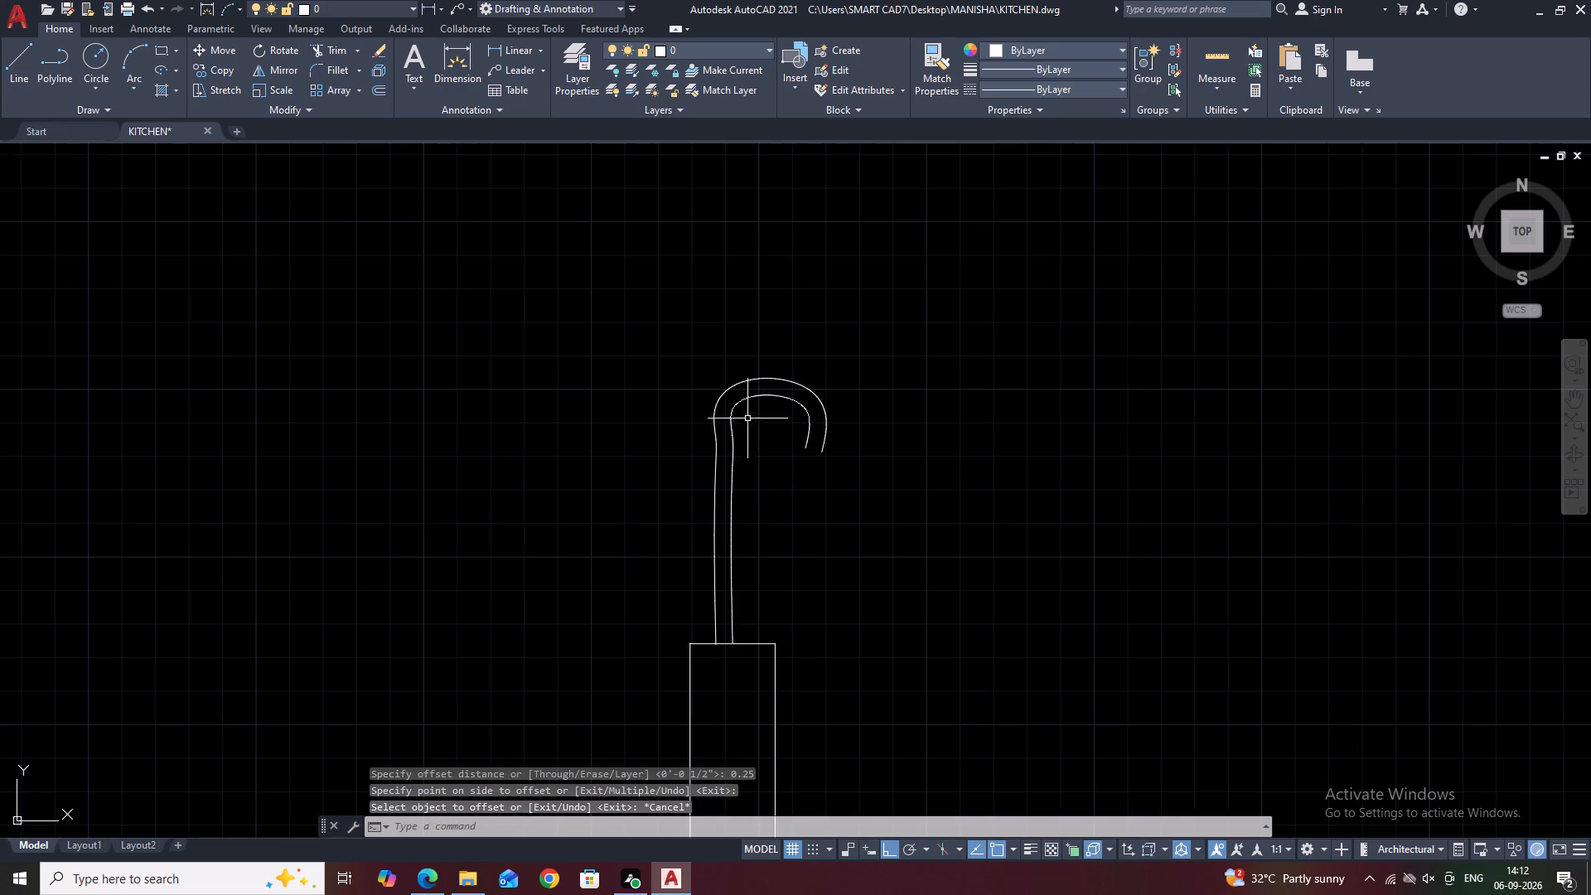
Stretch the inner spline's fit point at the left shoulder of the spout slightly to the right to smooth the bend.
middle_drag(747, 418, 756, 461)
scroll(787, 441, up, 3)
scroll(844, 433, down, 1)
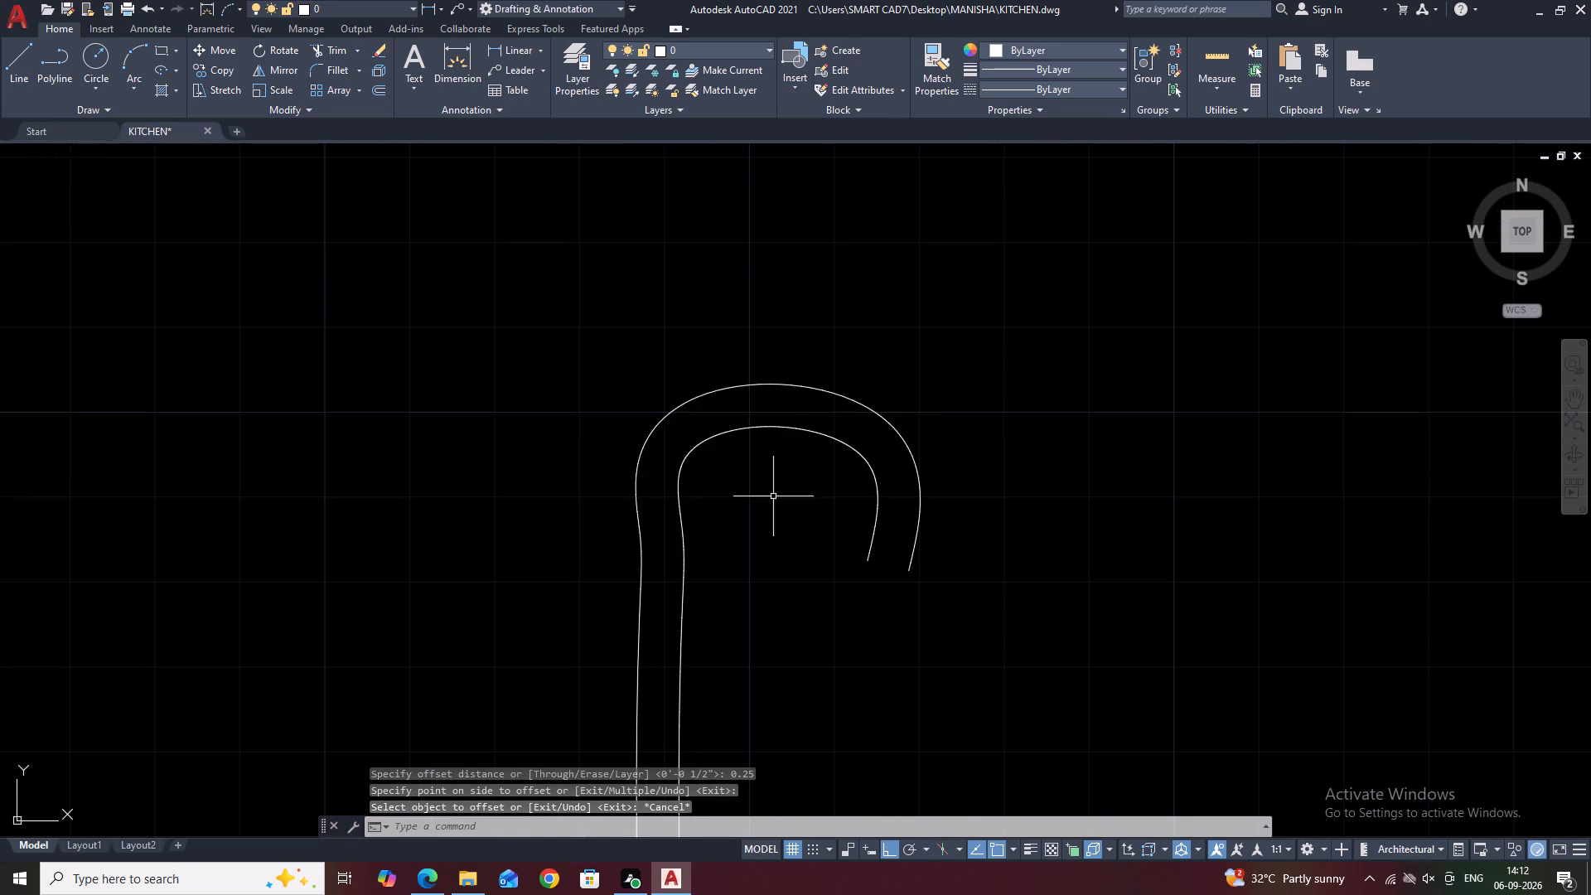
drag(764, 501, 729, 473)
drag(622, 396, 614, 384)
click(680, 464)
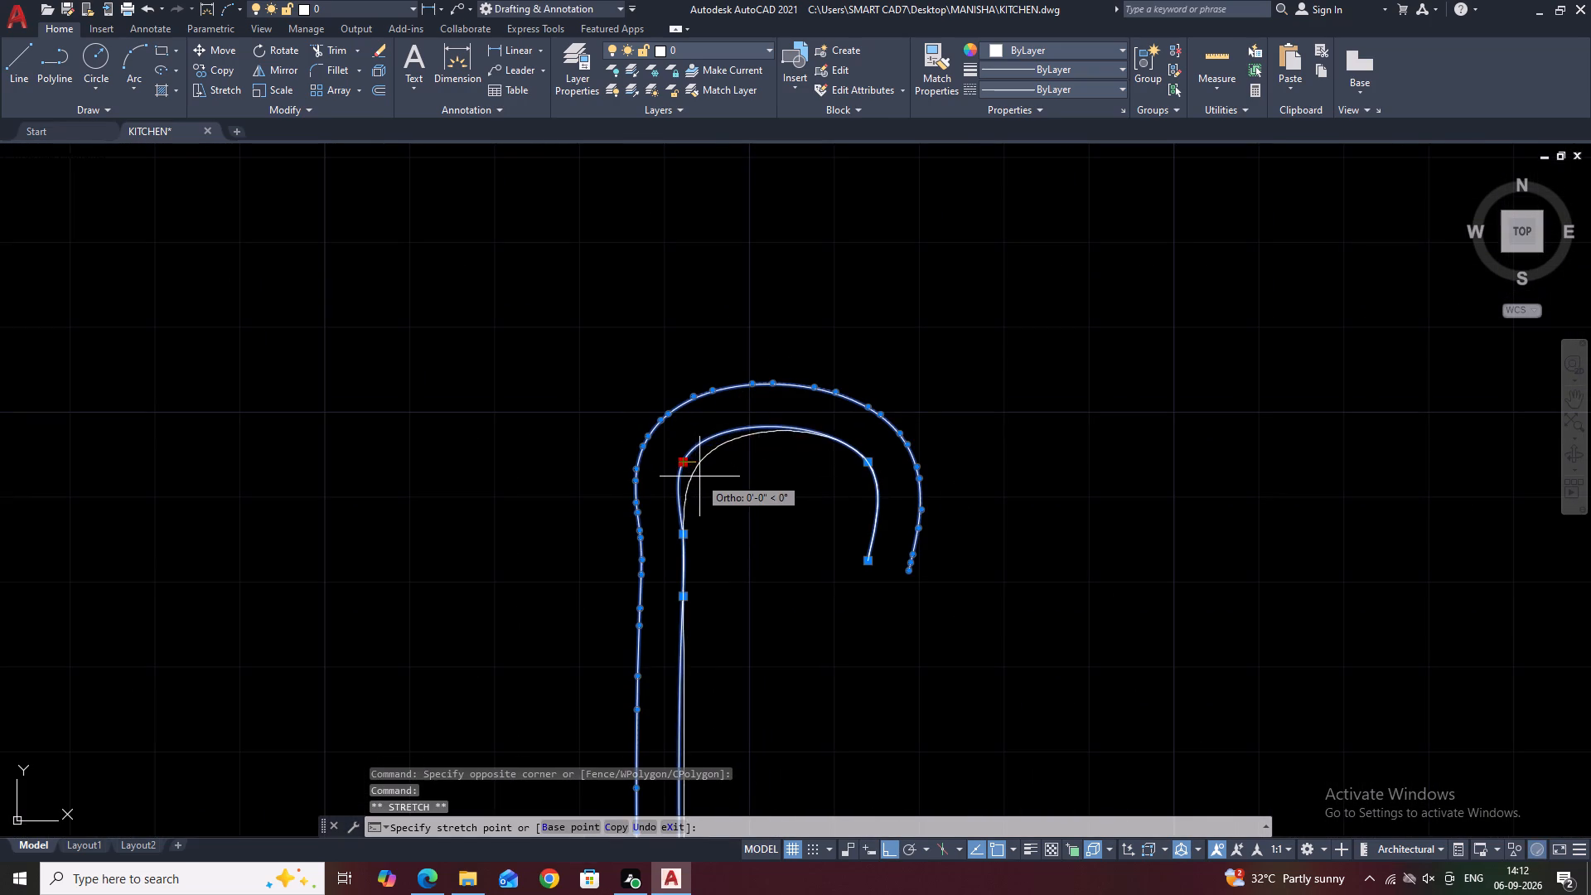
click(707, 477)
scroll(688, 431, down, 2)
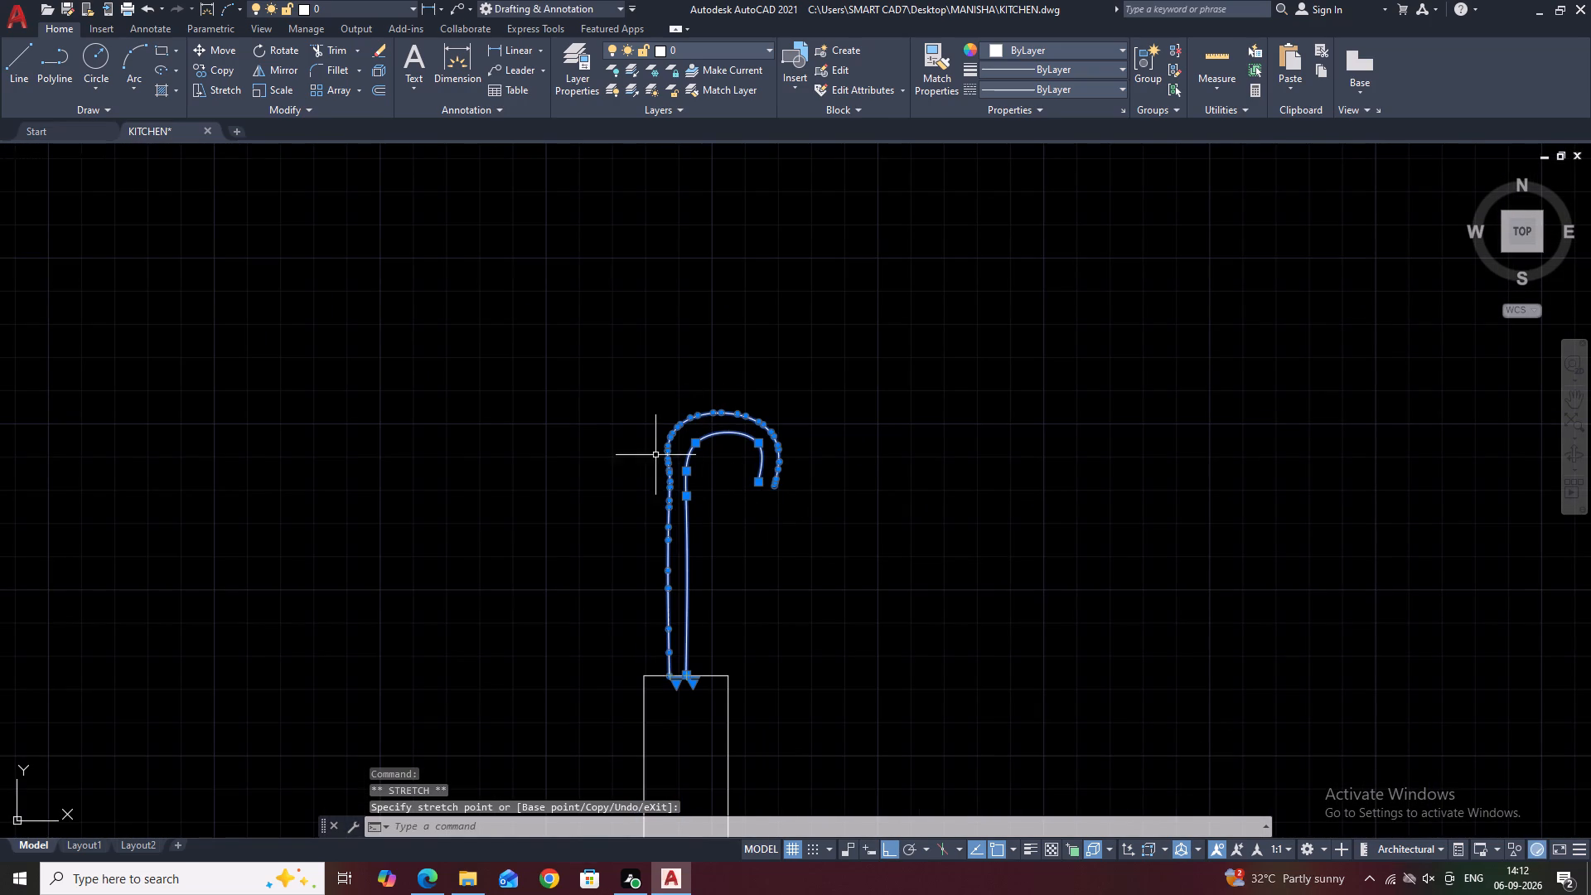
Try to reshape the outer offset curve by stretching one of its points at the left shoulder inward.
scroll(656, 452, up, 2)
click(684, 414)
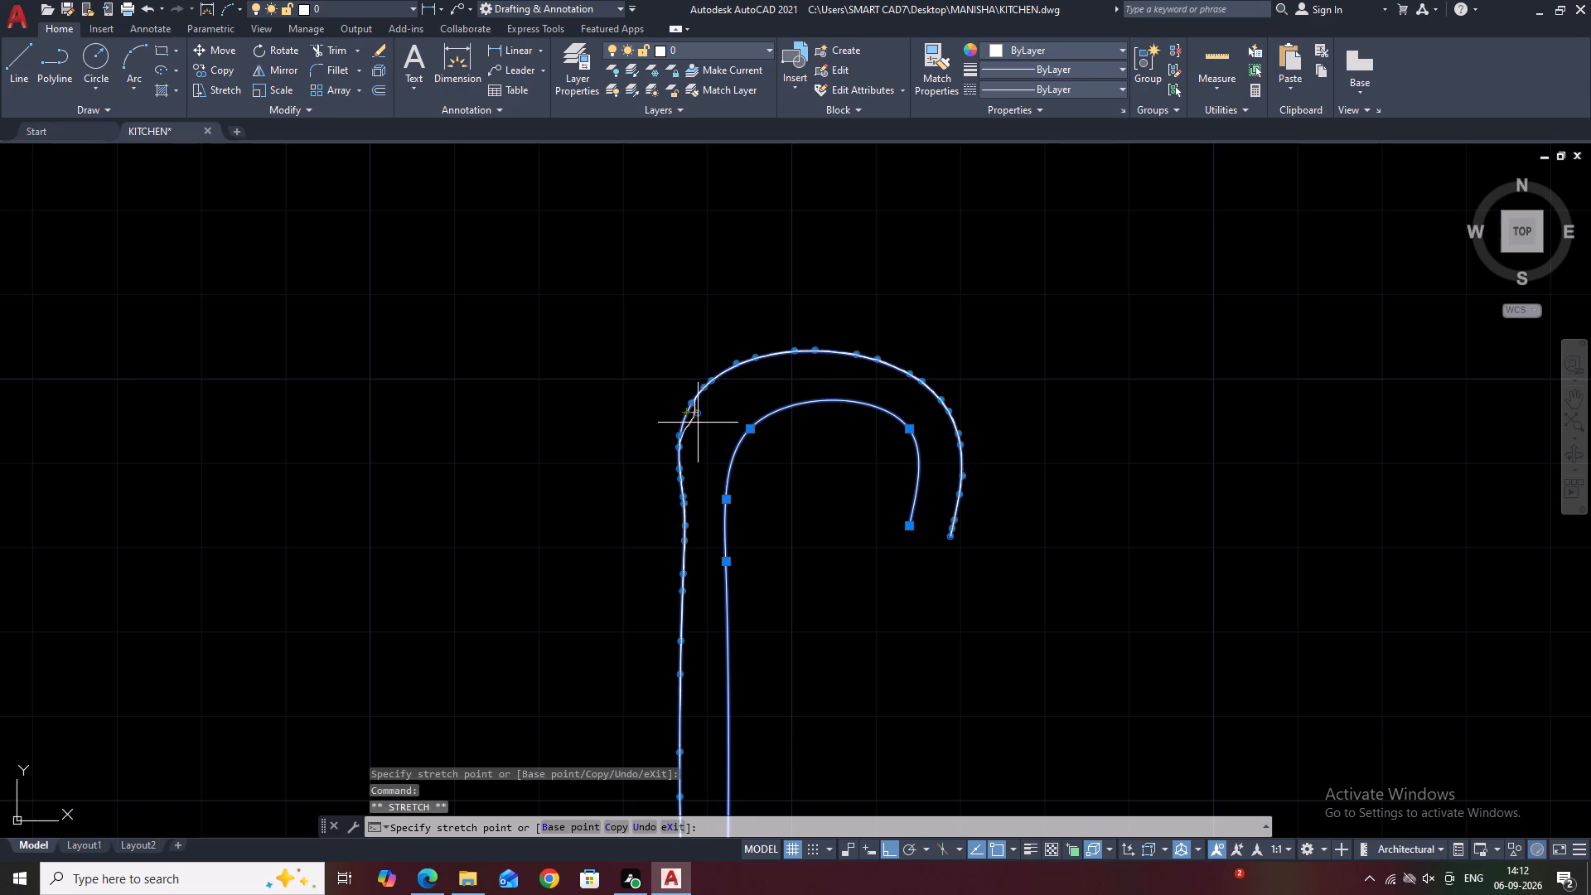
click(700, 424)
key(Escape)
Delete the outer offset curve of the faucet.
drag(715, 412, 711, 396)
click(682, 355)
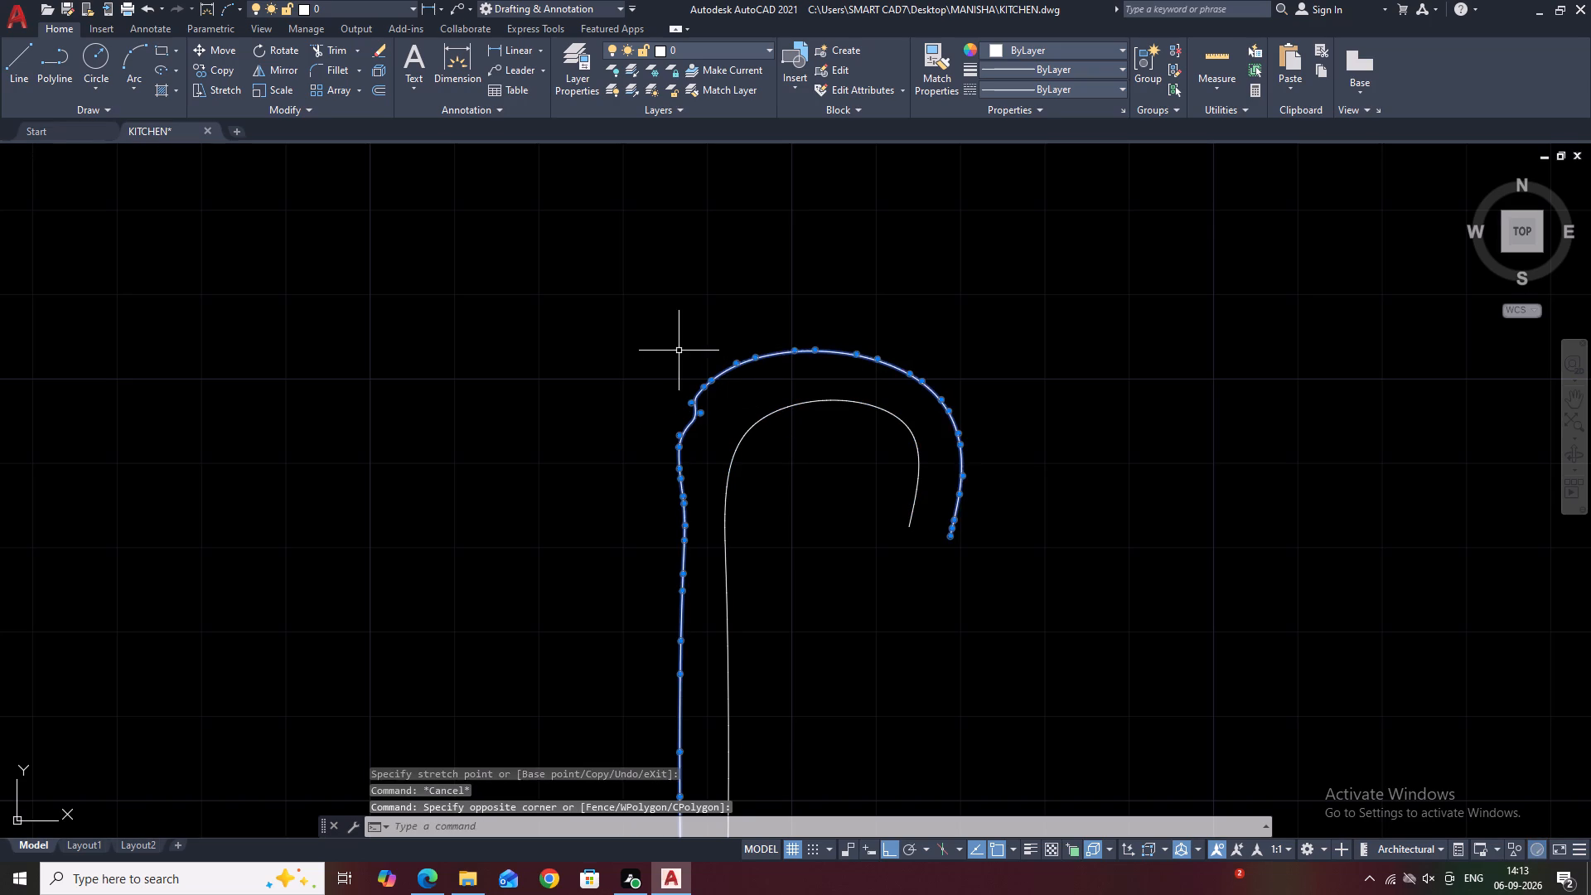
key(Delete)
Offset the reshaped faucet spline to its outer side, reusing the 0.25 offset distance.
drag(777, 510, 740, 453)
click(686, 384)
key(o)
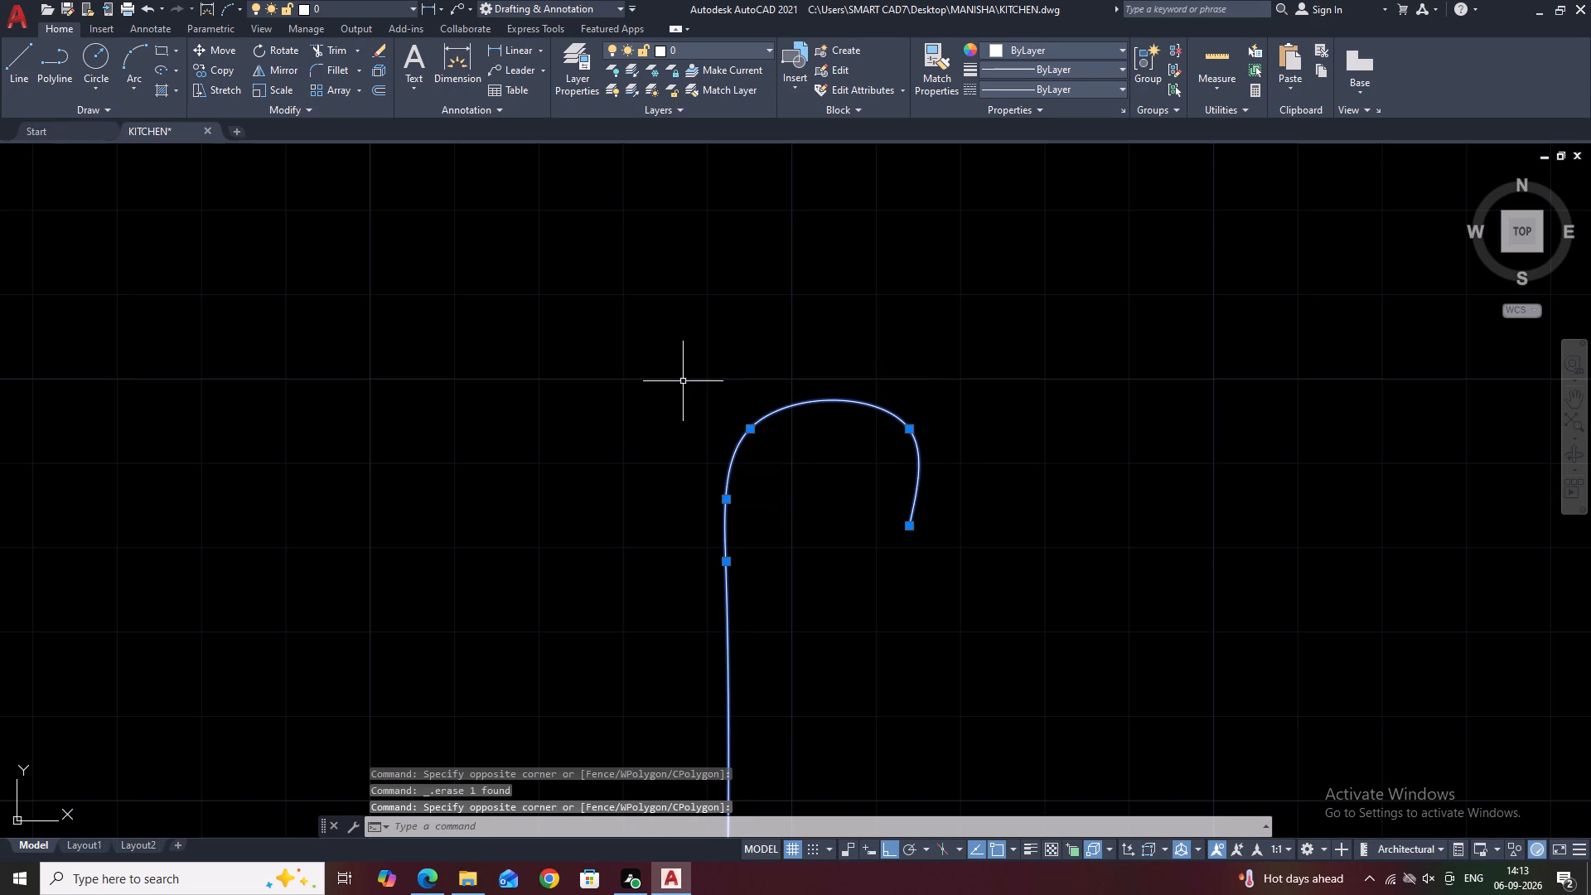
key(space)
key(space)
click(659, 379)
key(Escape)
Stretch the inner spline's free end at the spout tip straight down, and move it right beneath the outer curve's end.
middle_drag(898, 510, 876, 400)
scroll(873, 394, down, 3)
middle_drag(975, 398, 922, 404)
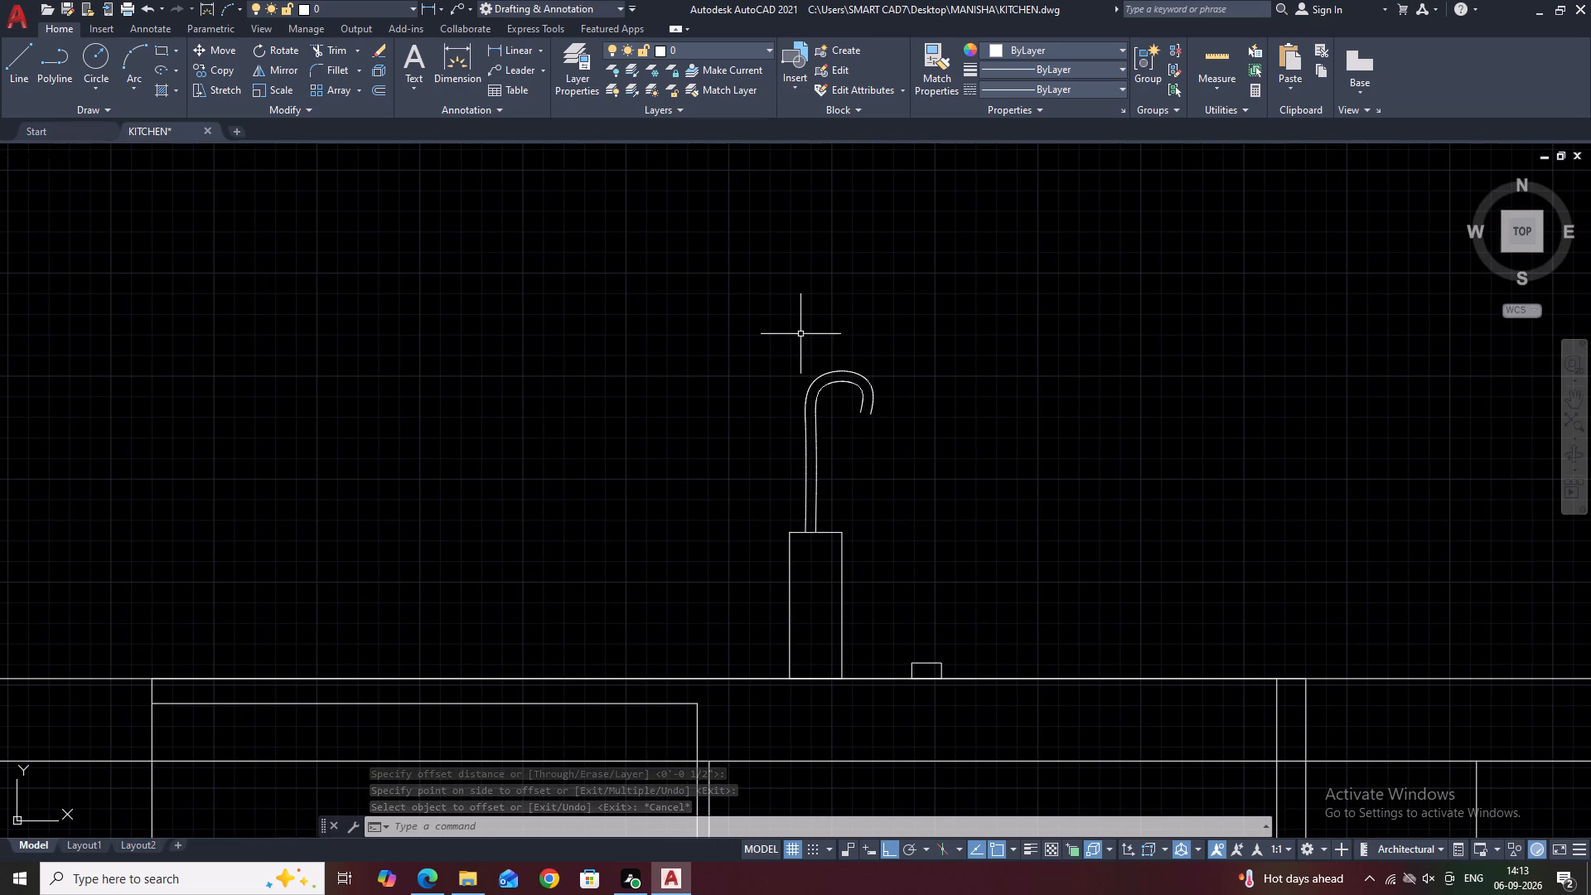
click(915, 312)
click(858, 413)
middle_drag(873, 413, 800, 336)
scroll(793, 334, up, 2)
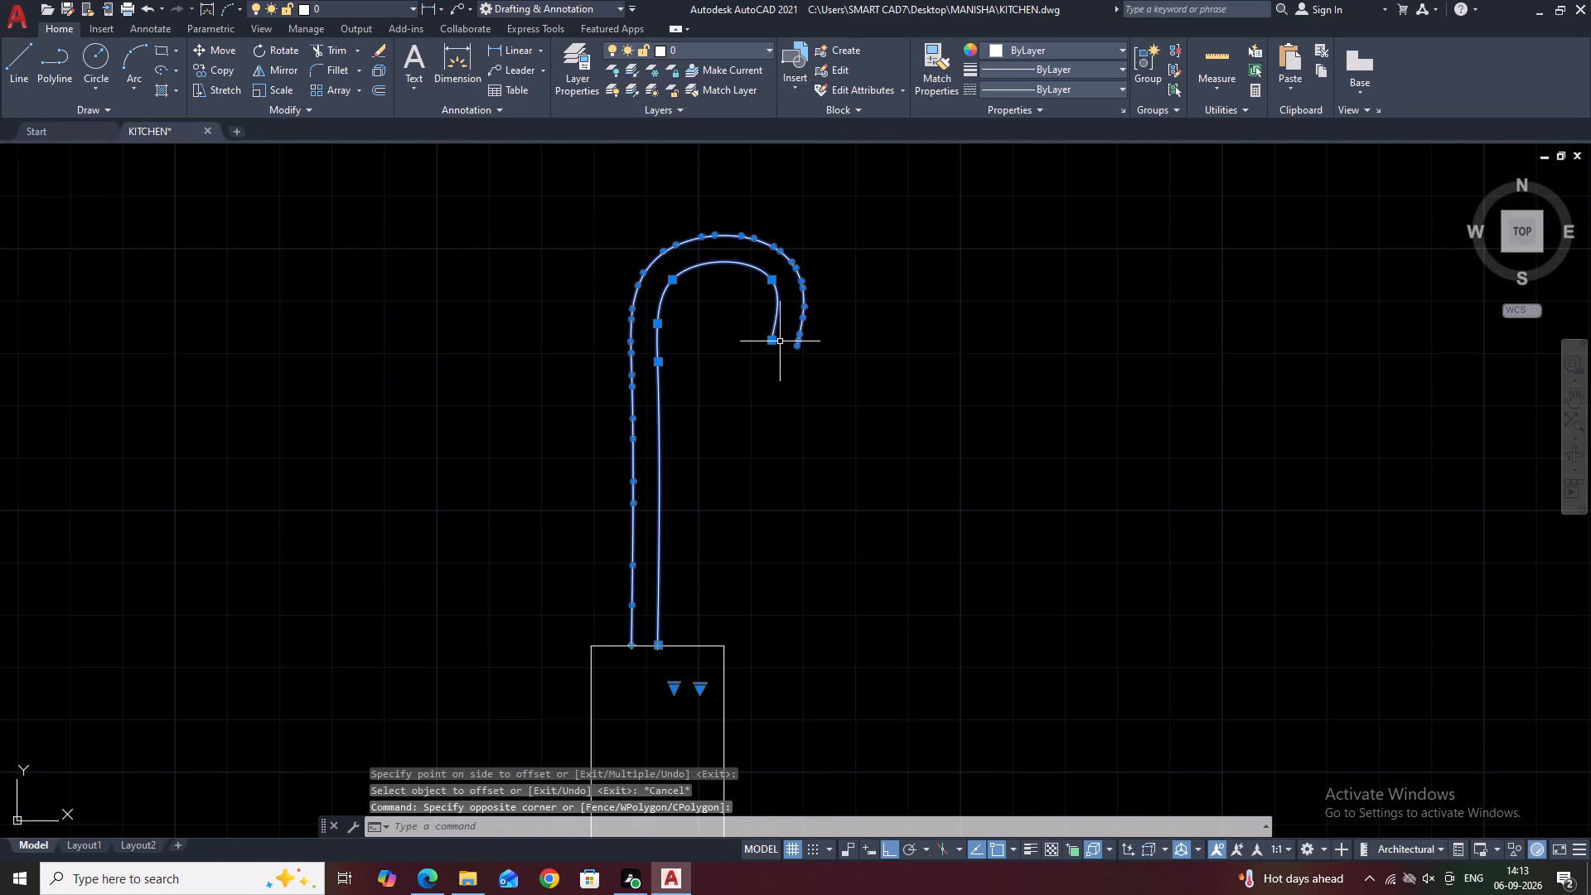
click(772, 340)
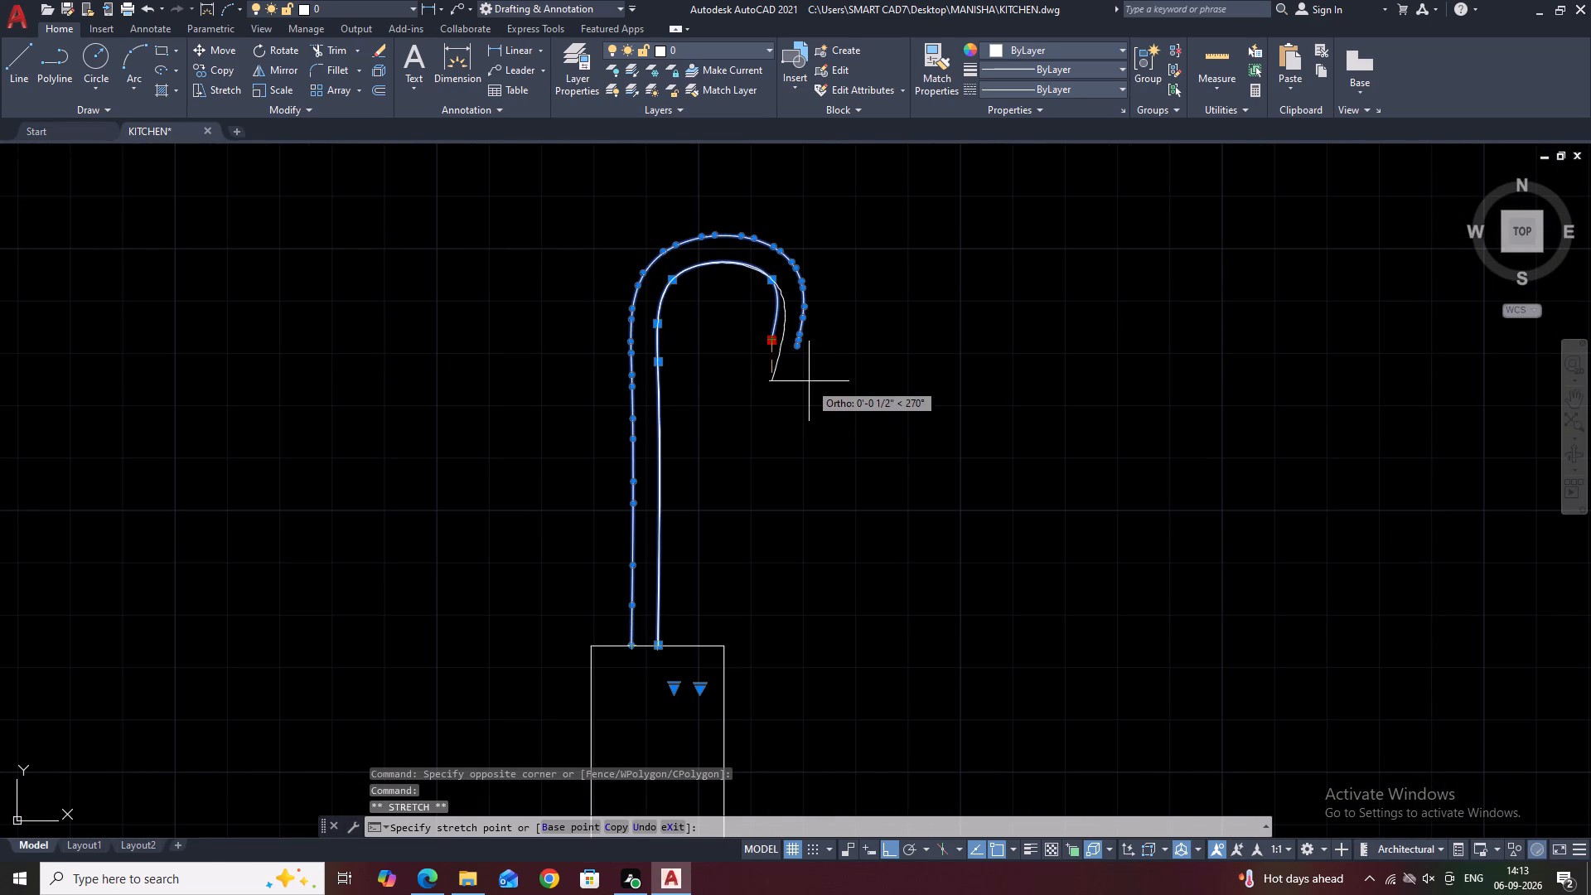
click(809, 381)
click(775, 381)
click(798, 371)
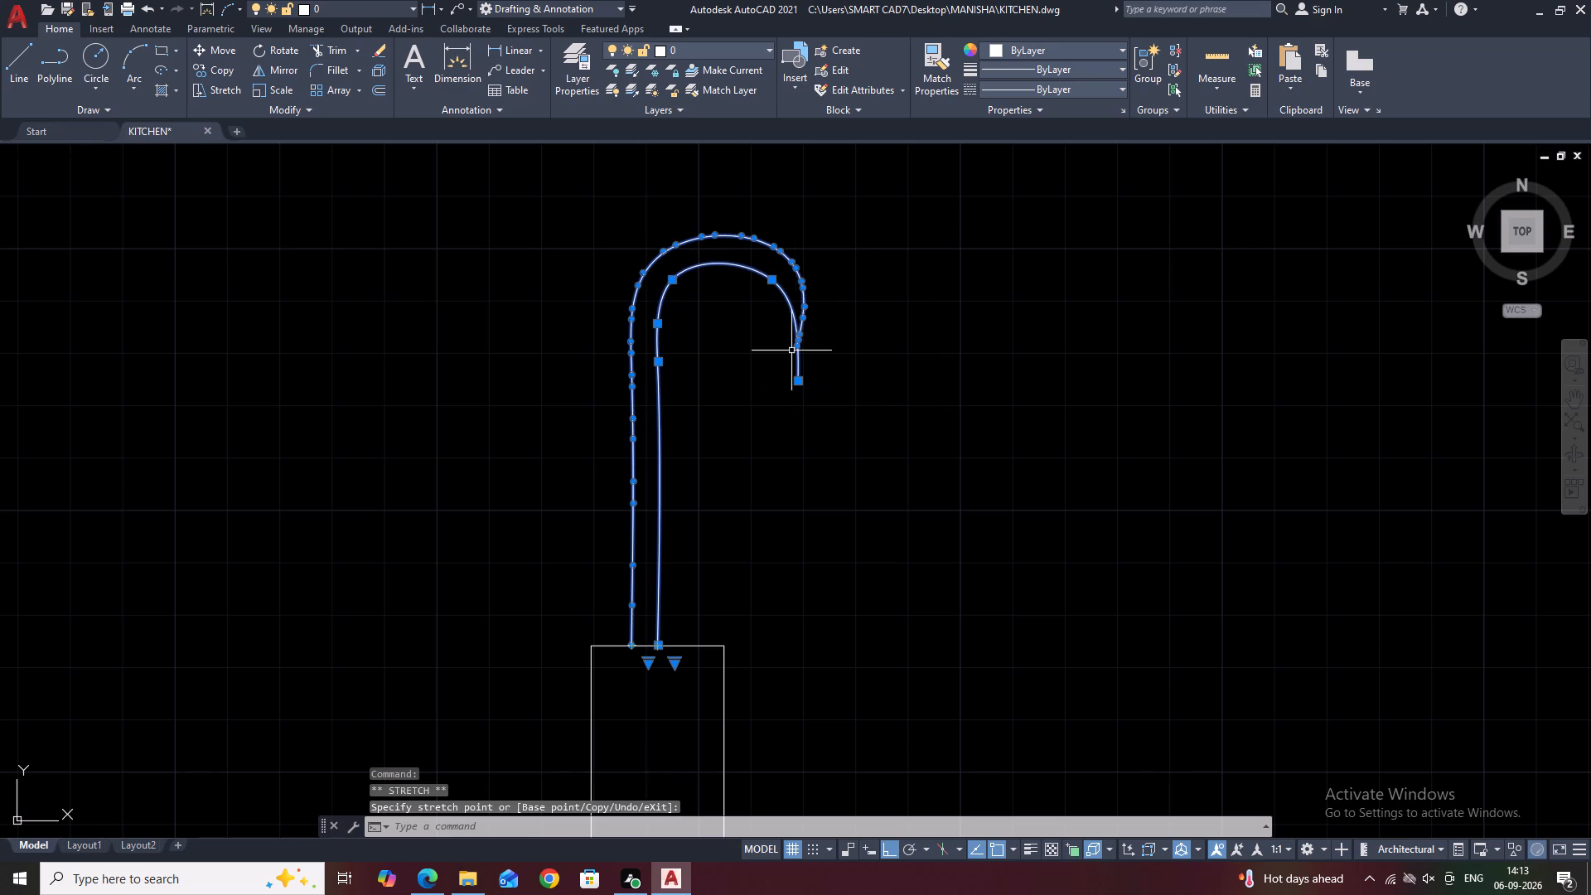
Delete the outer offset curve of the faucet.
middle_drag(801, 264, 823, 332)
key(Escape)
drag(829, 331, 805, 310)
click(767, 278)
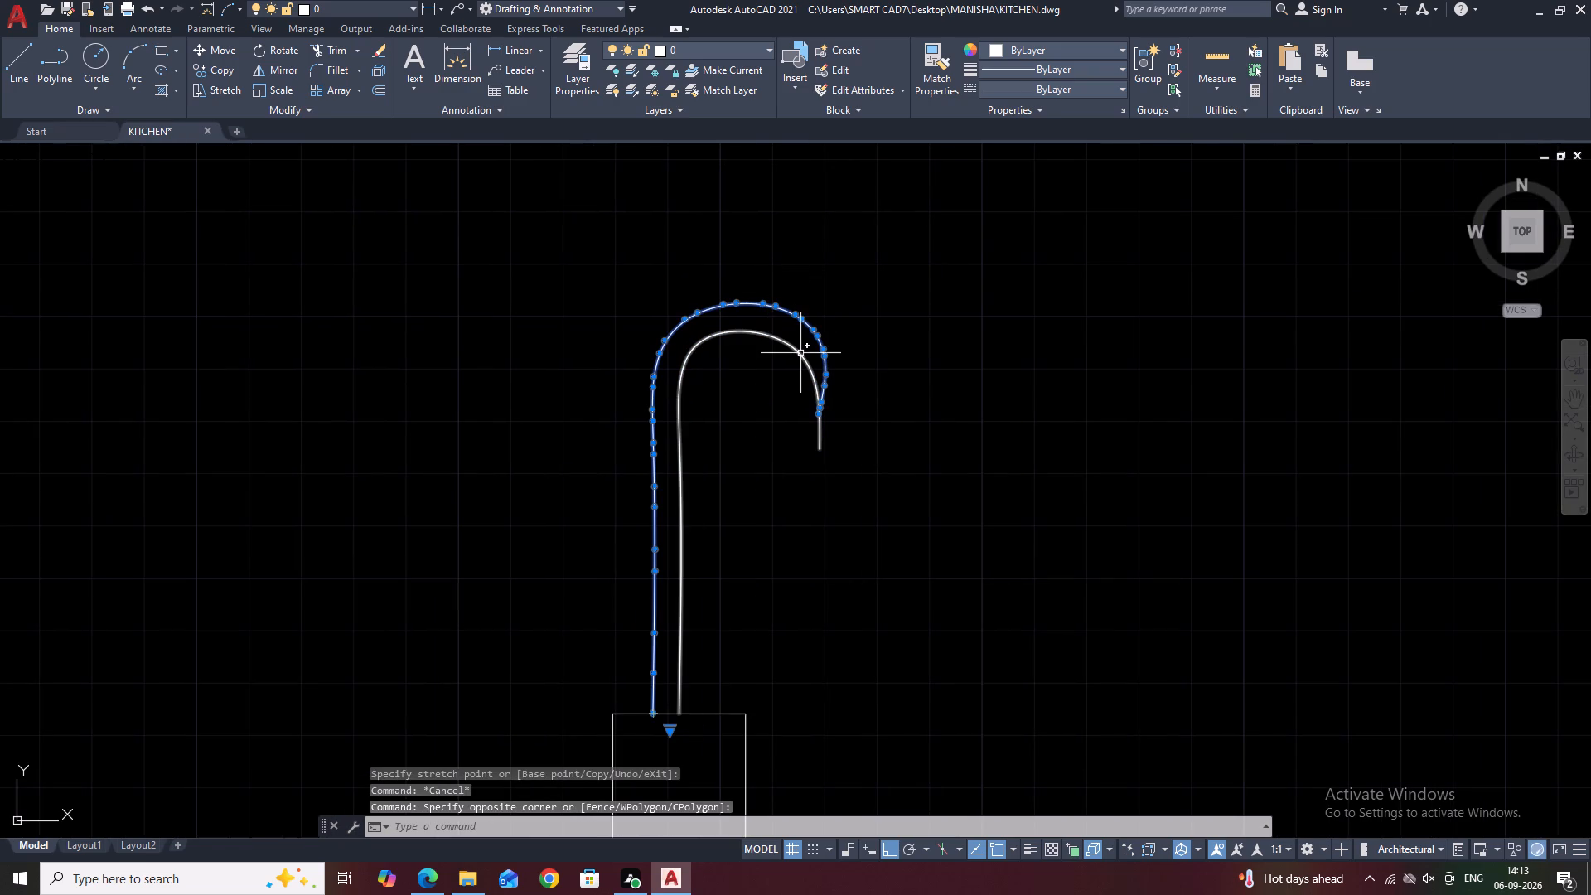
key(Delete)
Stretch the faucet spline's free end at the spout tip up onto the neighbouring point at the right shoulder.
drag(810, 455, 801, 438)
drag(693, 275, 684, 264)
scroll(832, 468, up, 1)
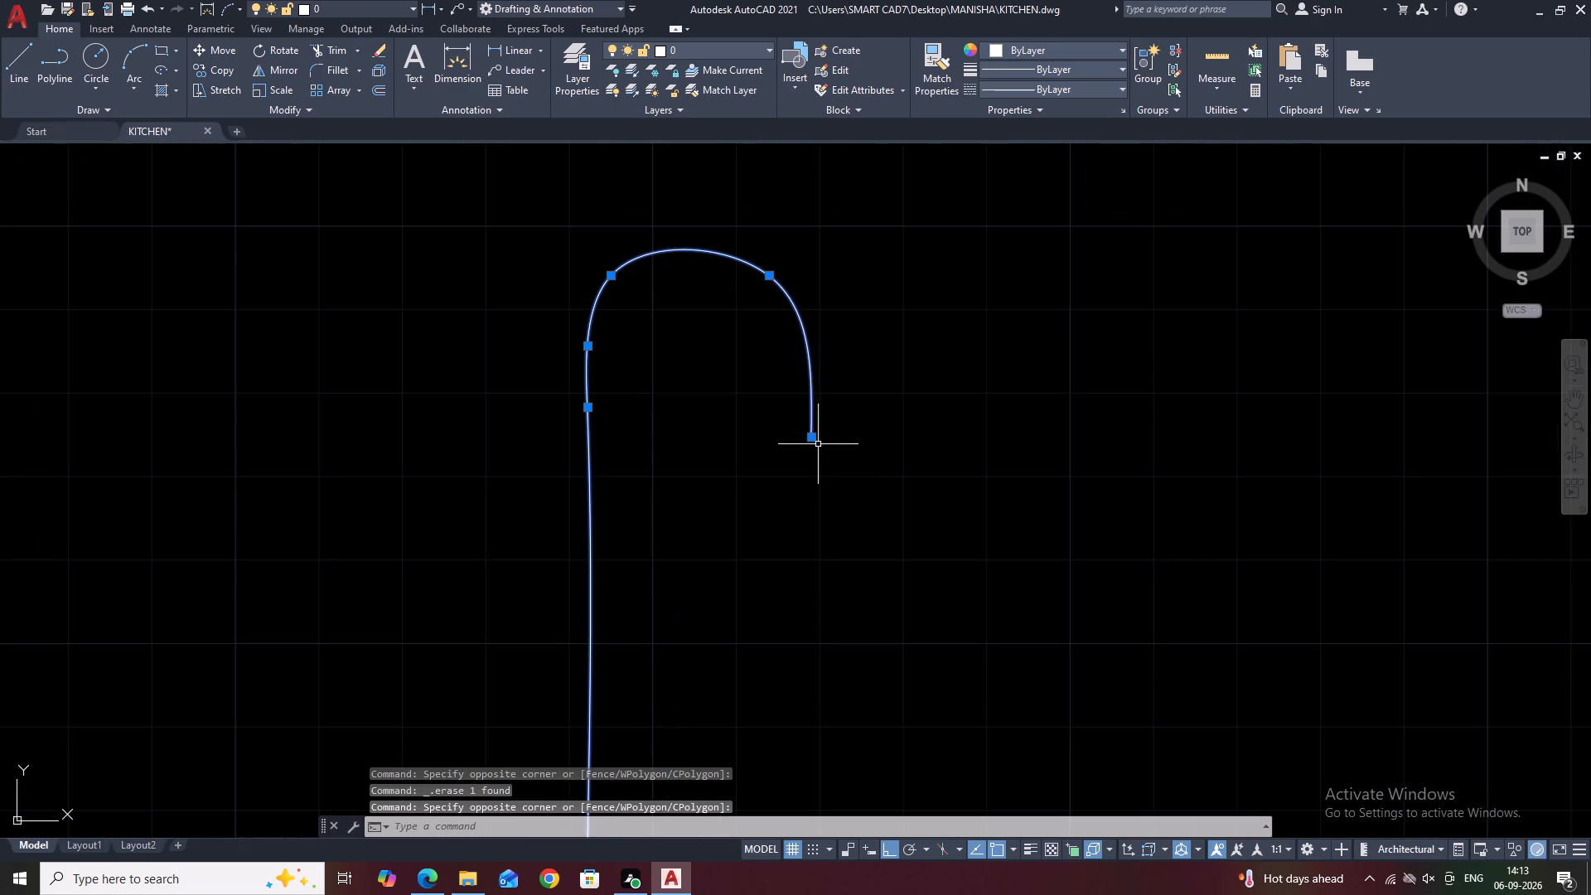
click(811, 441)
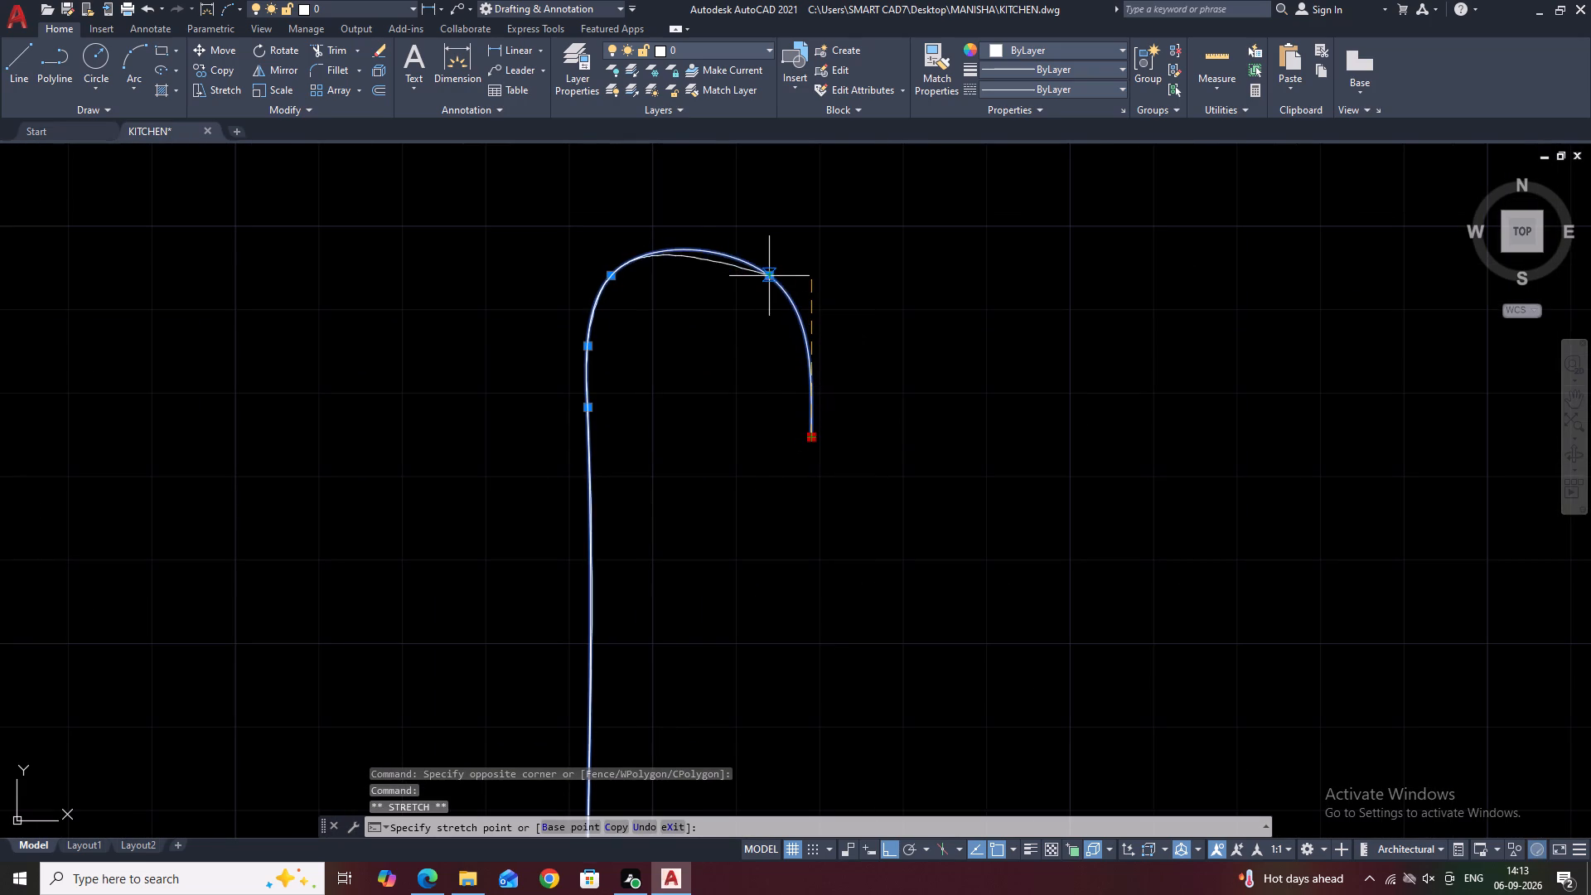
click(772, 275)
middle_drag(825, 285, 825, 346)
middle_drag(771, 299, 786, 346)
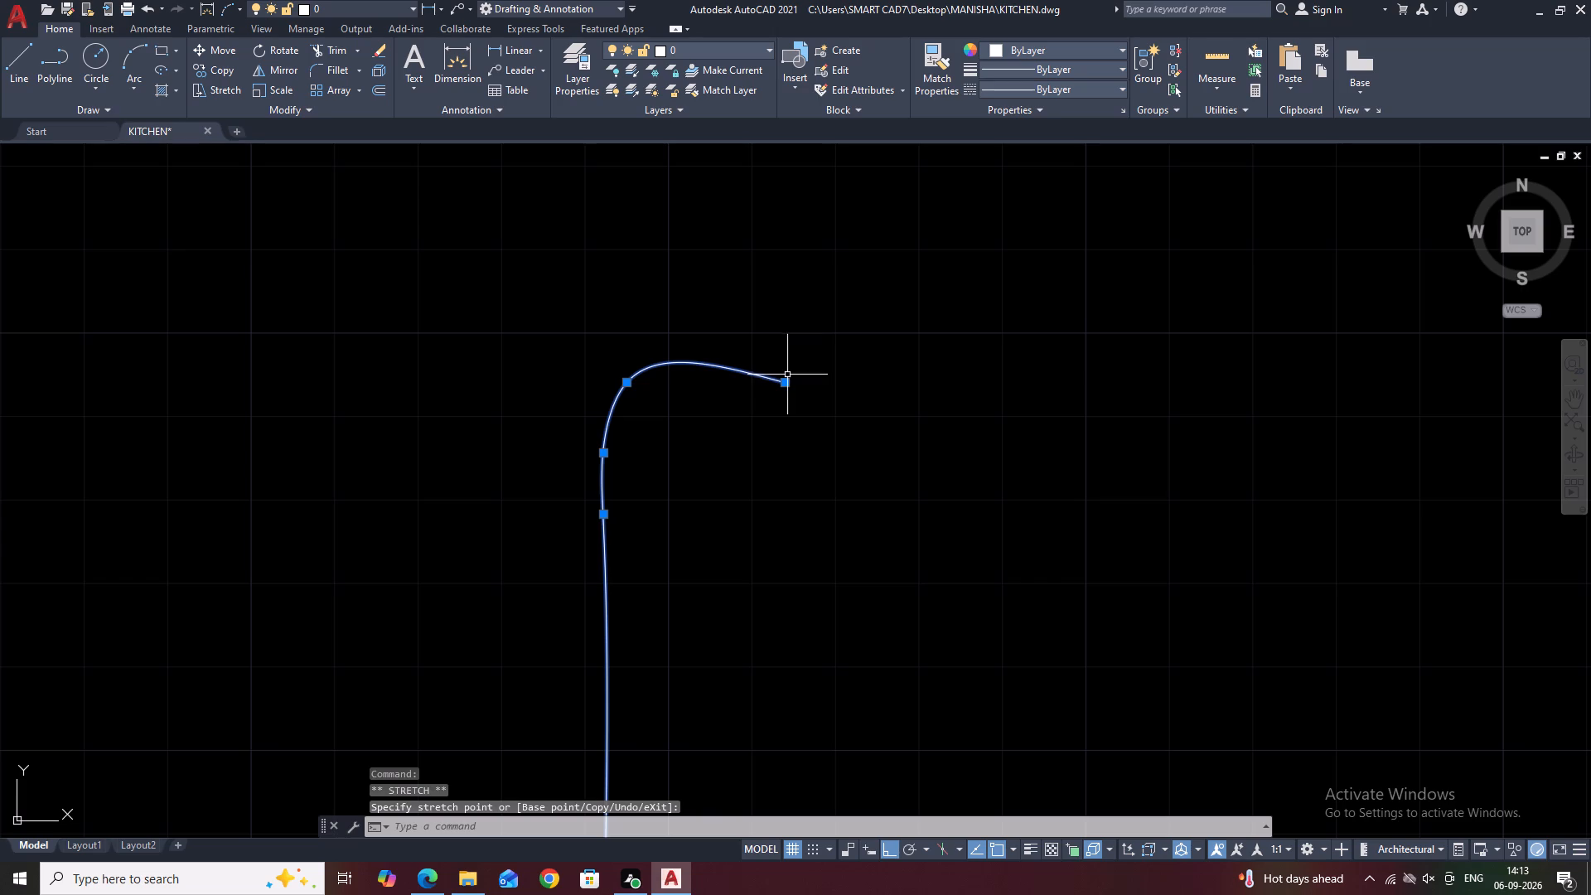
click(787, 381)
click(783, 379)
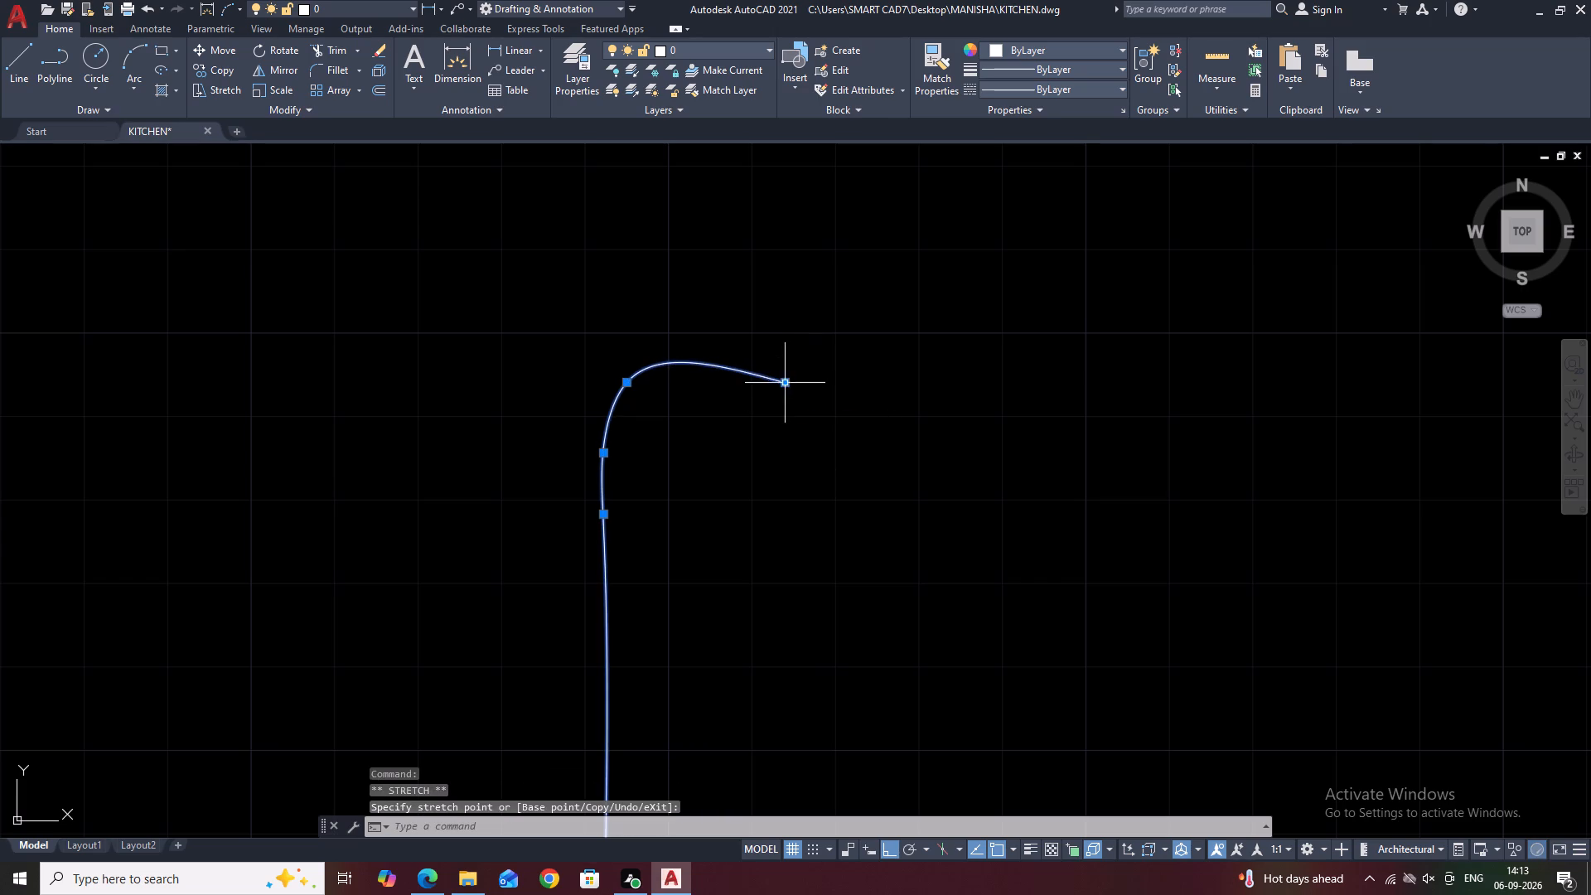
key(Escape)
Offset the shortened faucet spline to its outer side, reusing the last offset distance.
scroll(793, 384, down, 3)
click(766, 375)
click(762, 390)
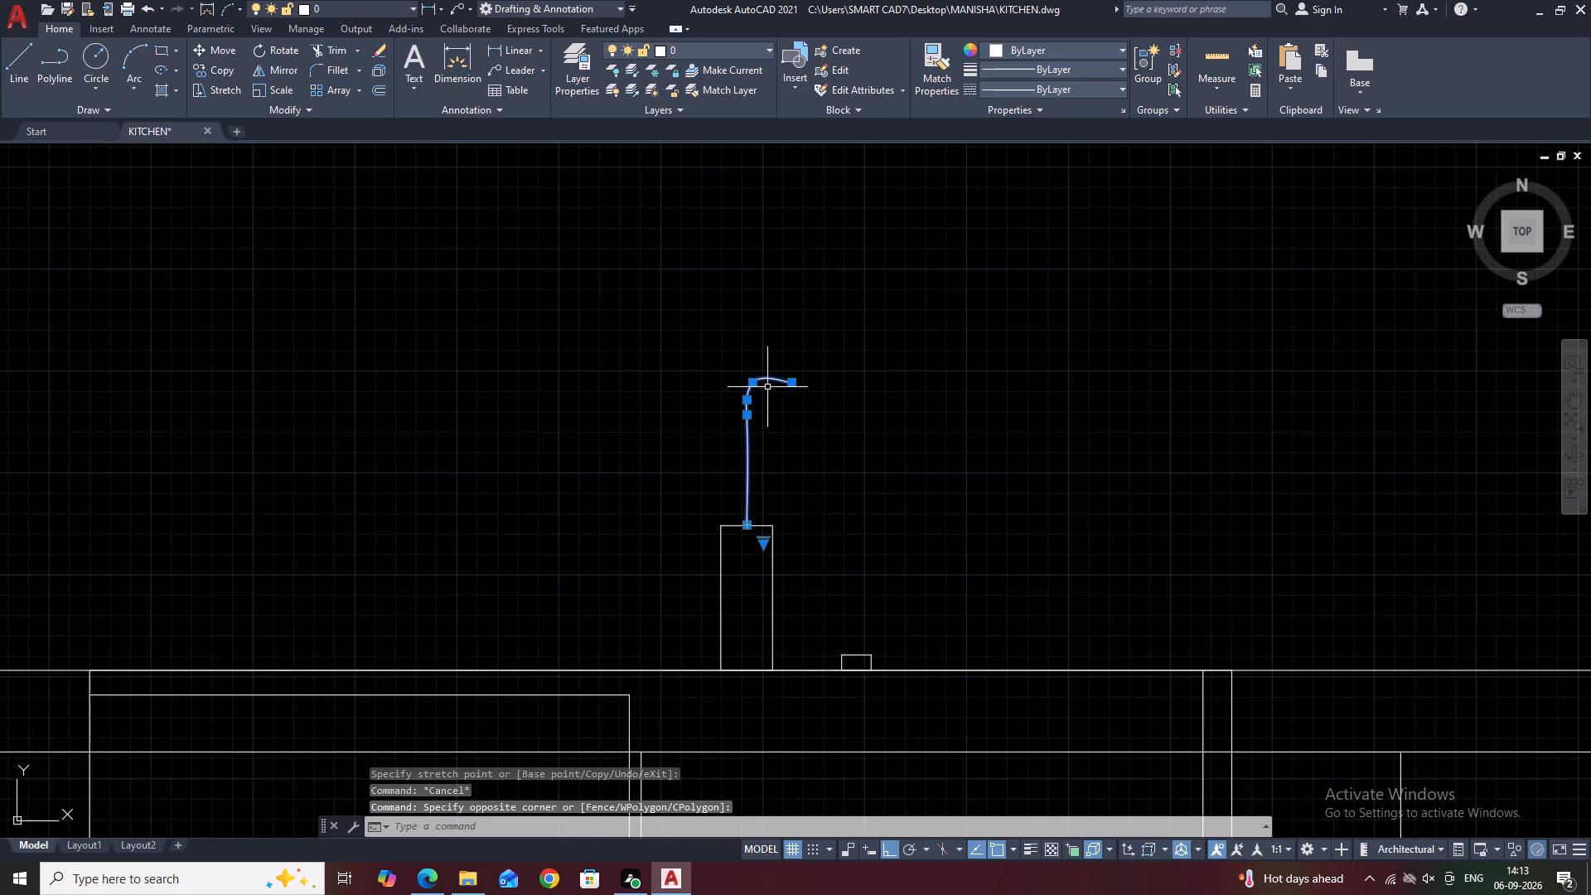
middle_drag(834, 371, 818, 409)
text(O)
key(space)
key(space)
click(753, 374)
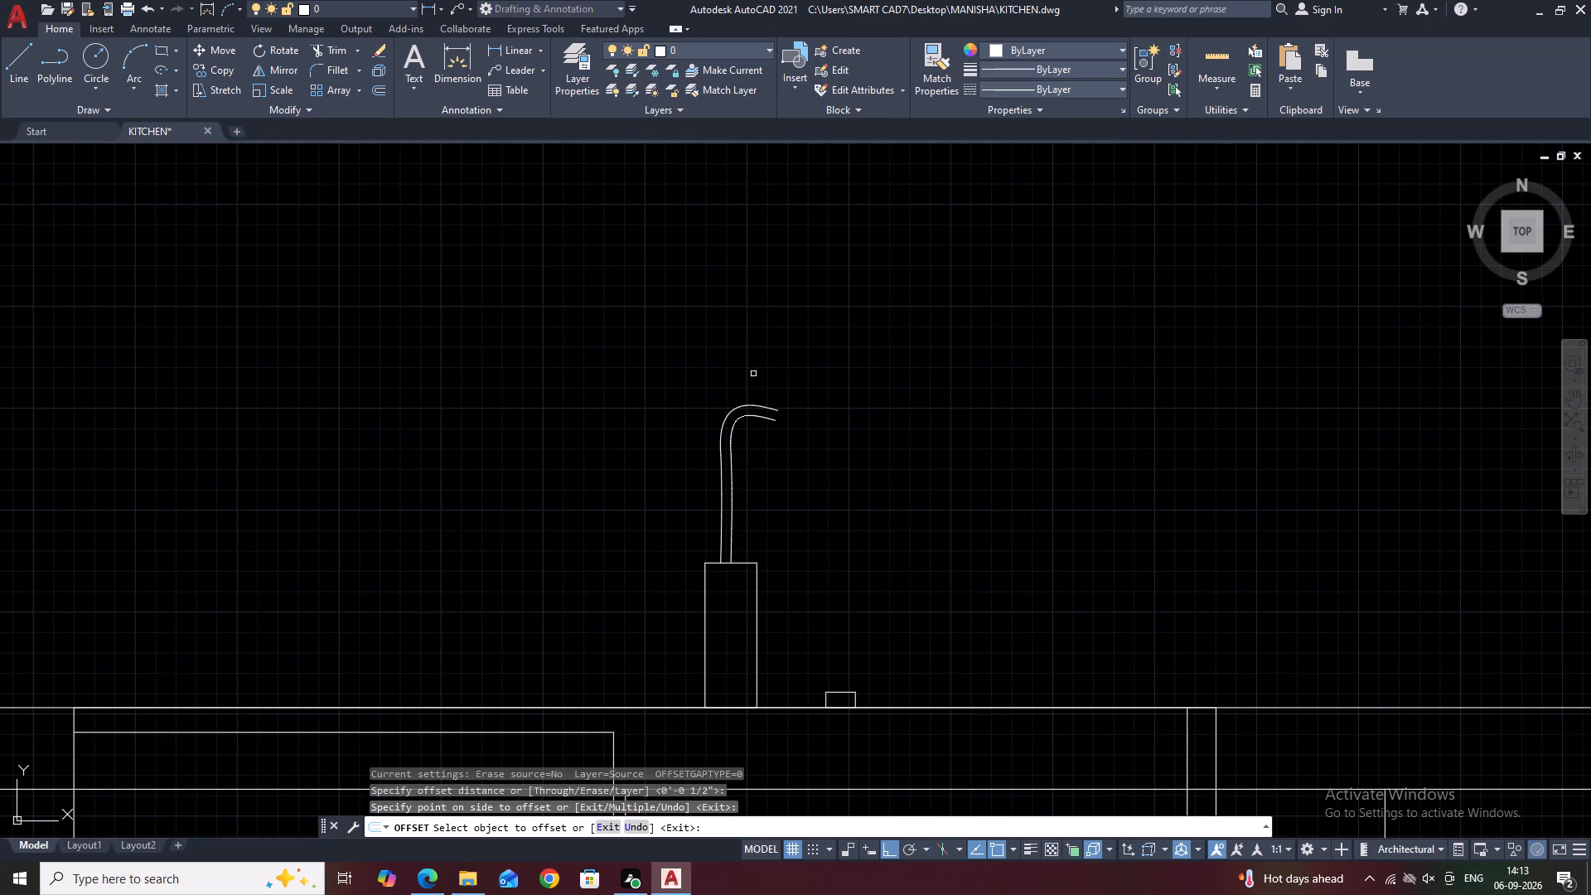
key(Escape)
Stretch the inner spline's free end straight down so the spout slopes diagonally downward.
scroll(739, 421, up, 1)
middle_drag(779, 395, 775, 421)
scroll(729, 449, up, 2)
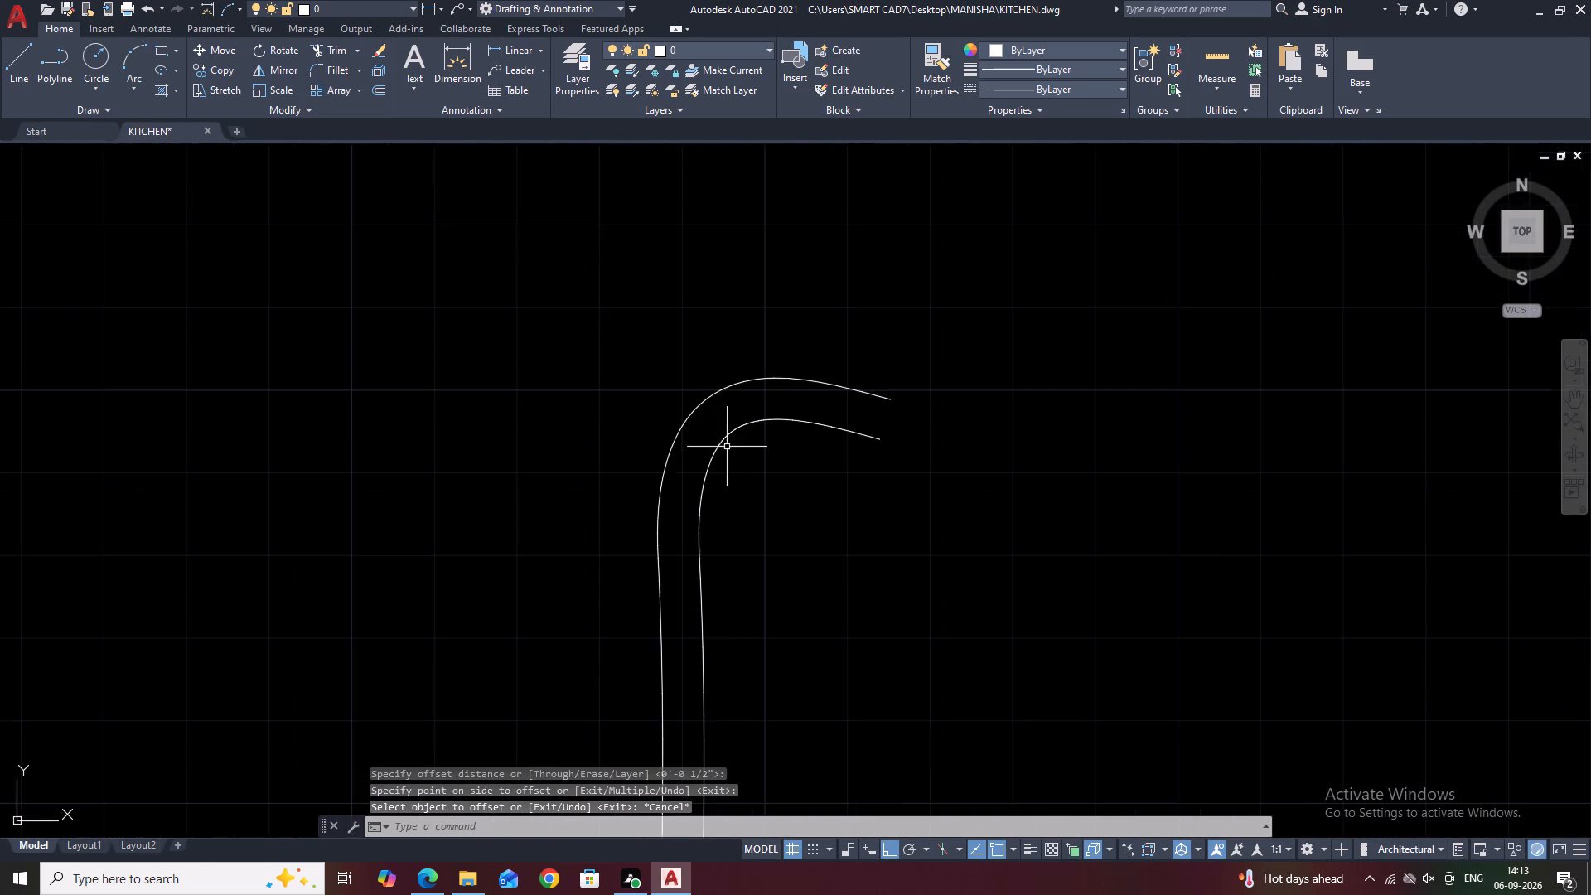
click(874, 351)
click(836, 473)
click(879, 441)
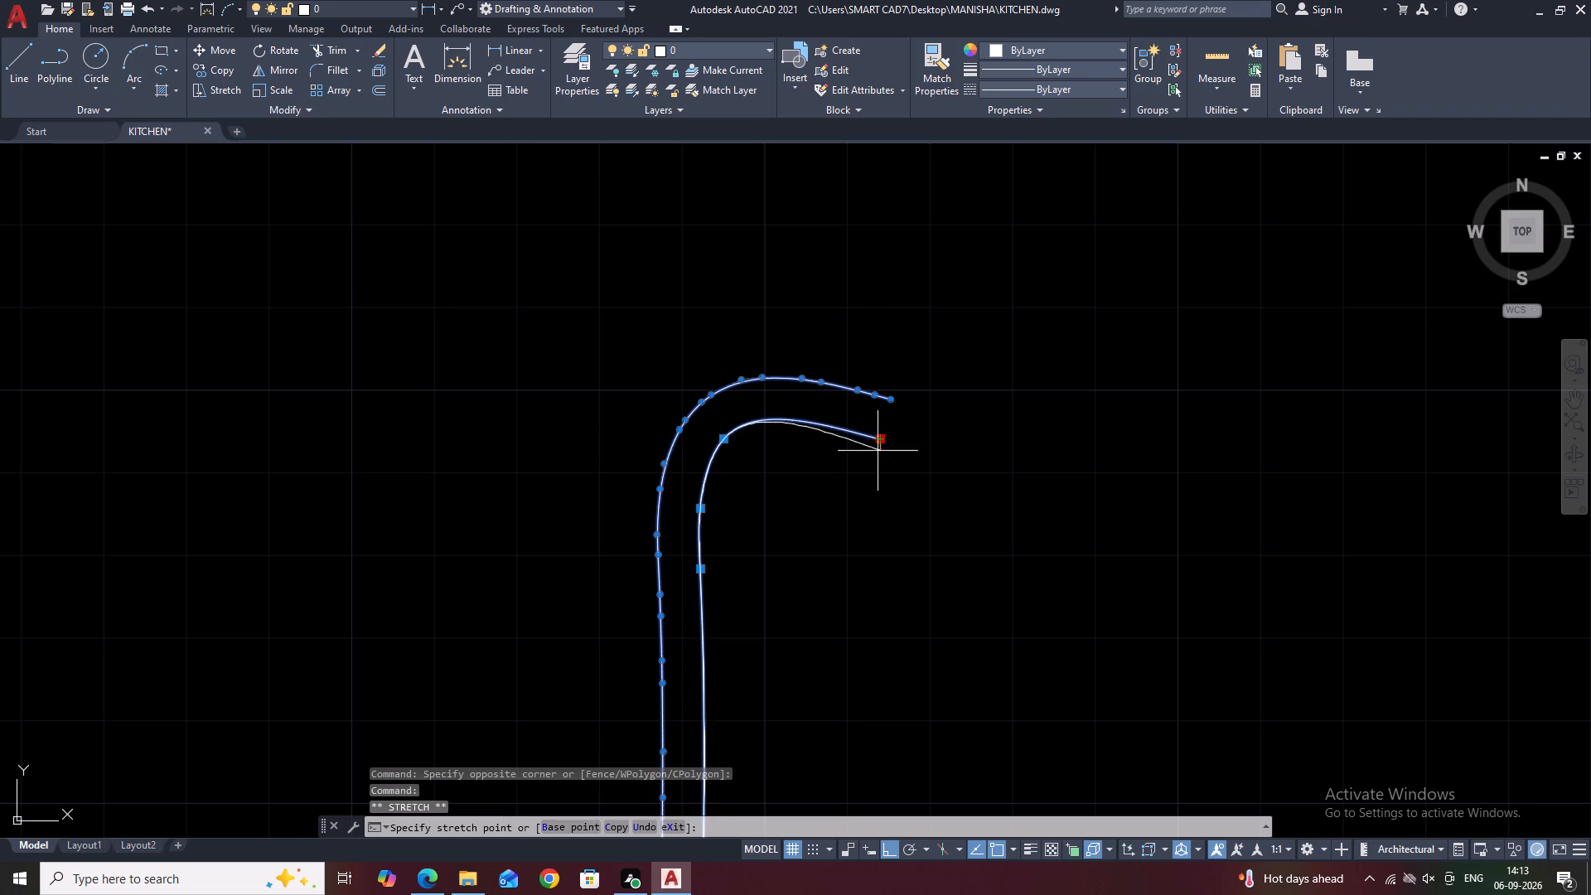
click(764, 582)
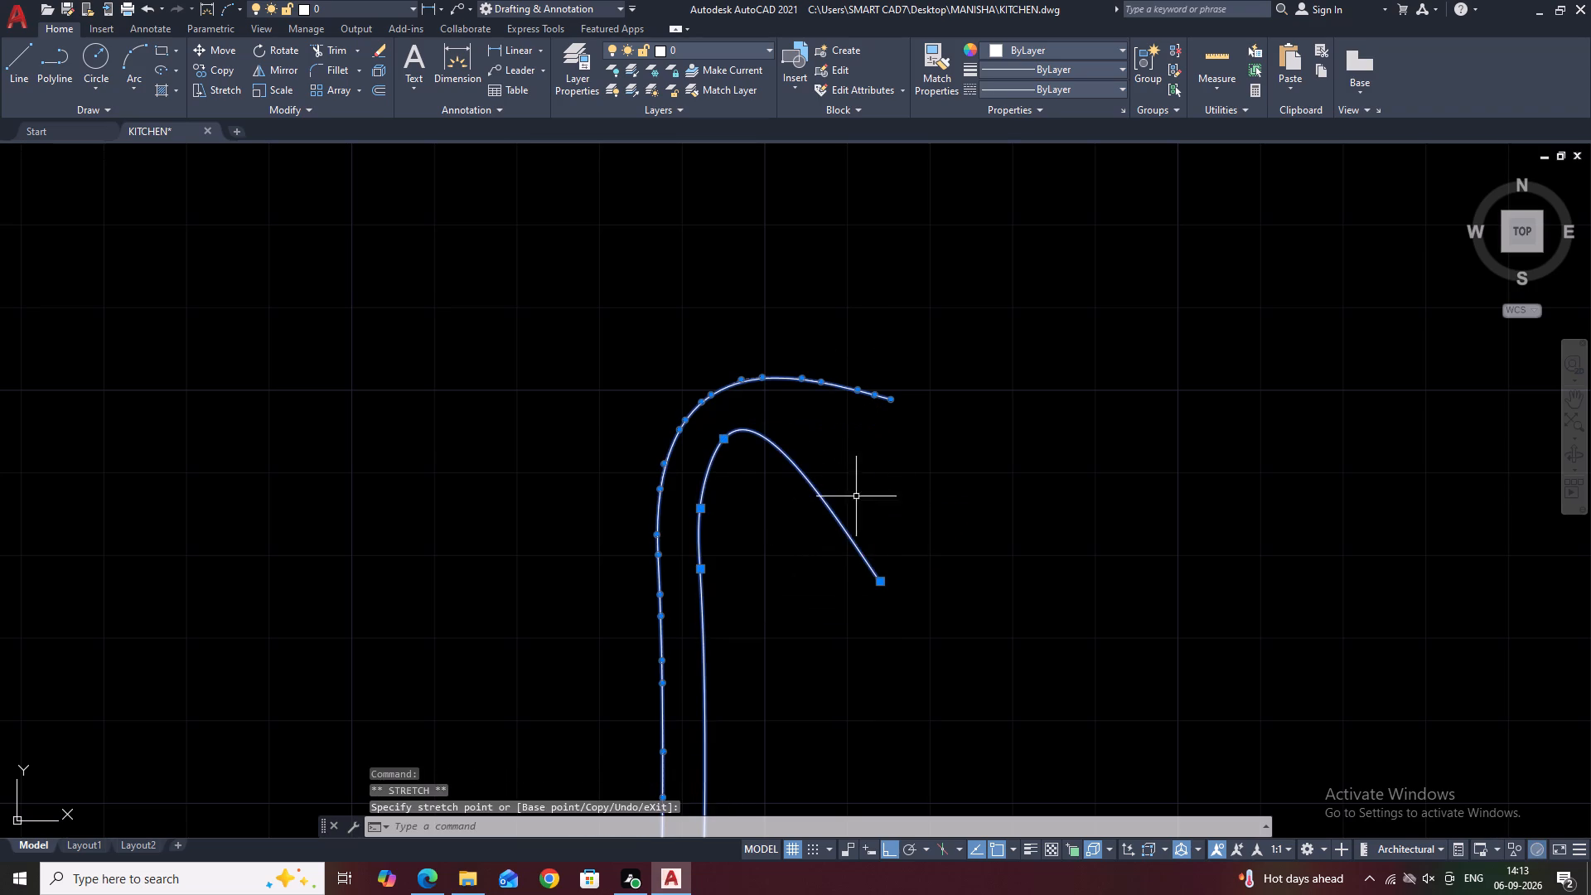
key(Escape)
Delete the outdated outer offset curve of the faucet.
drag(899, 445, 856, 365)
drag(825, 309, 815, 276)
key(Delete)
Offset the reshaped faucet spline to its outer side, reusing the last offset distance.
scroll(813, 278, down, 2)
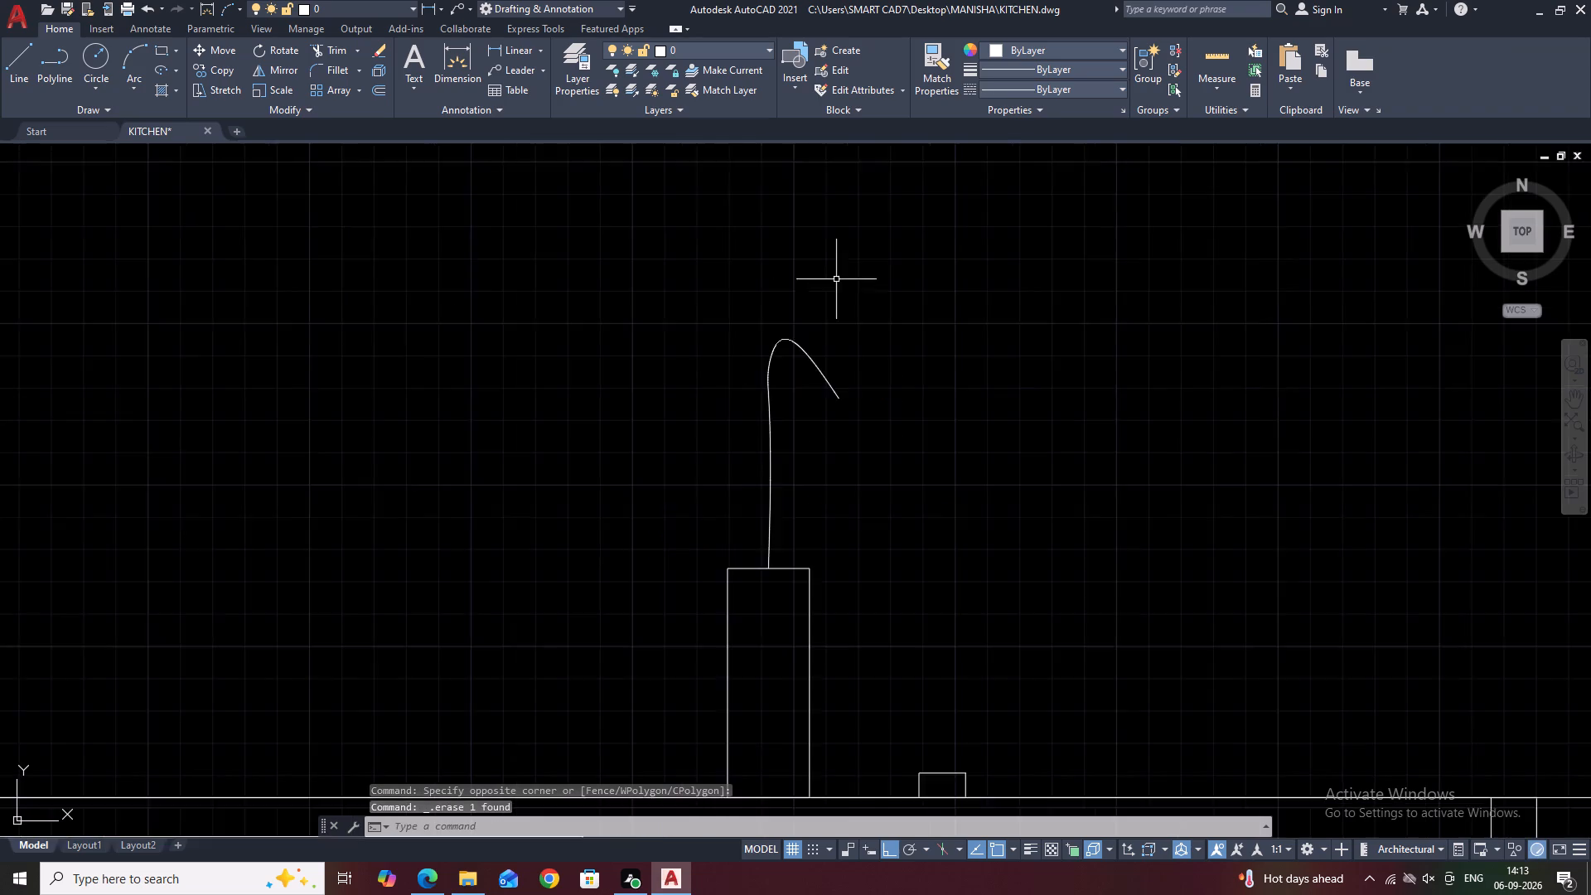
scroll(839, 277, down, 2)
drag(854, 317, 846, 312)
click(777, 255)
middle_drag(791, 267, 801, 330)
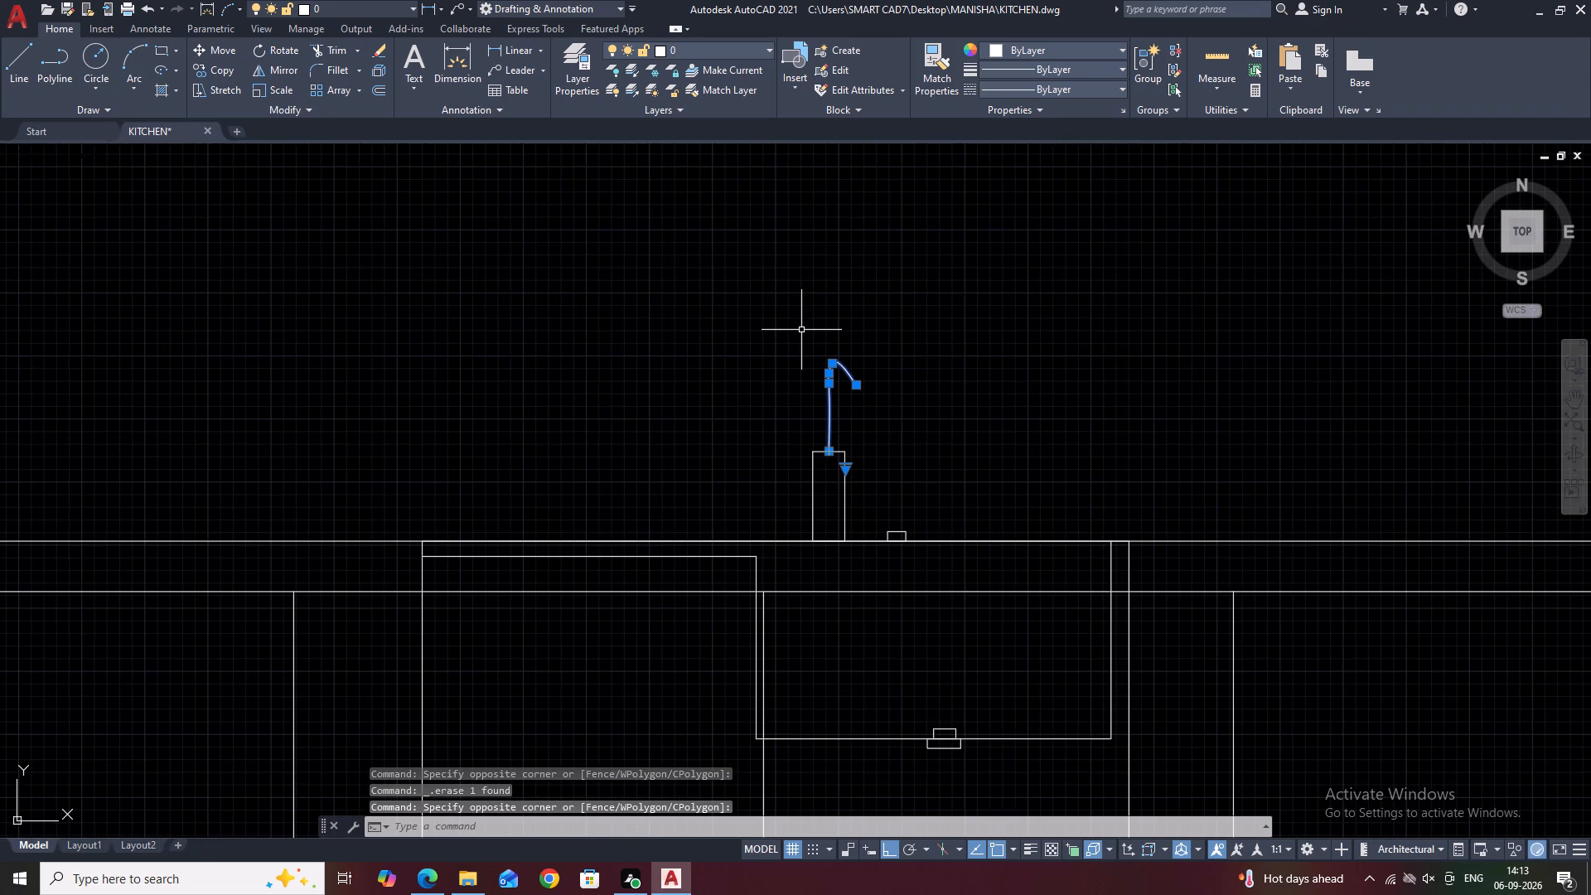
text(O)
key(space)
key(space)
click(817, 340)
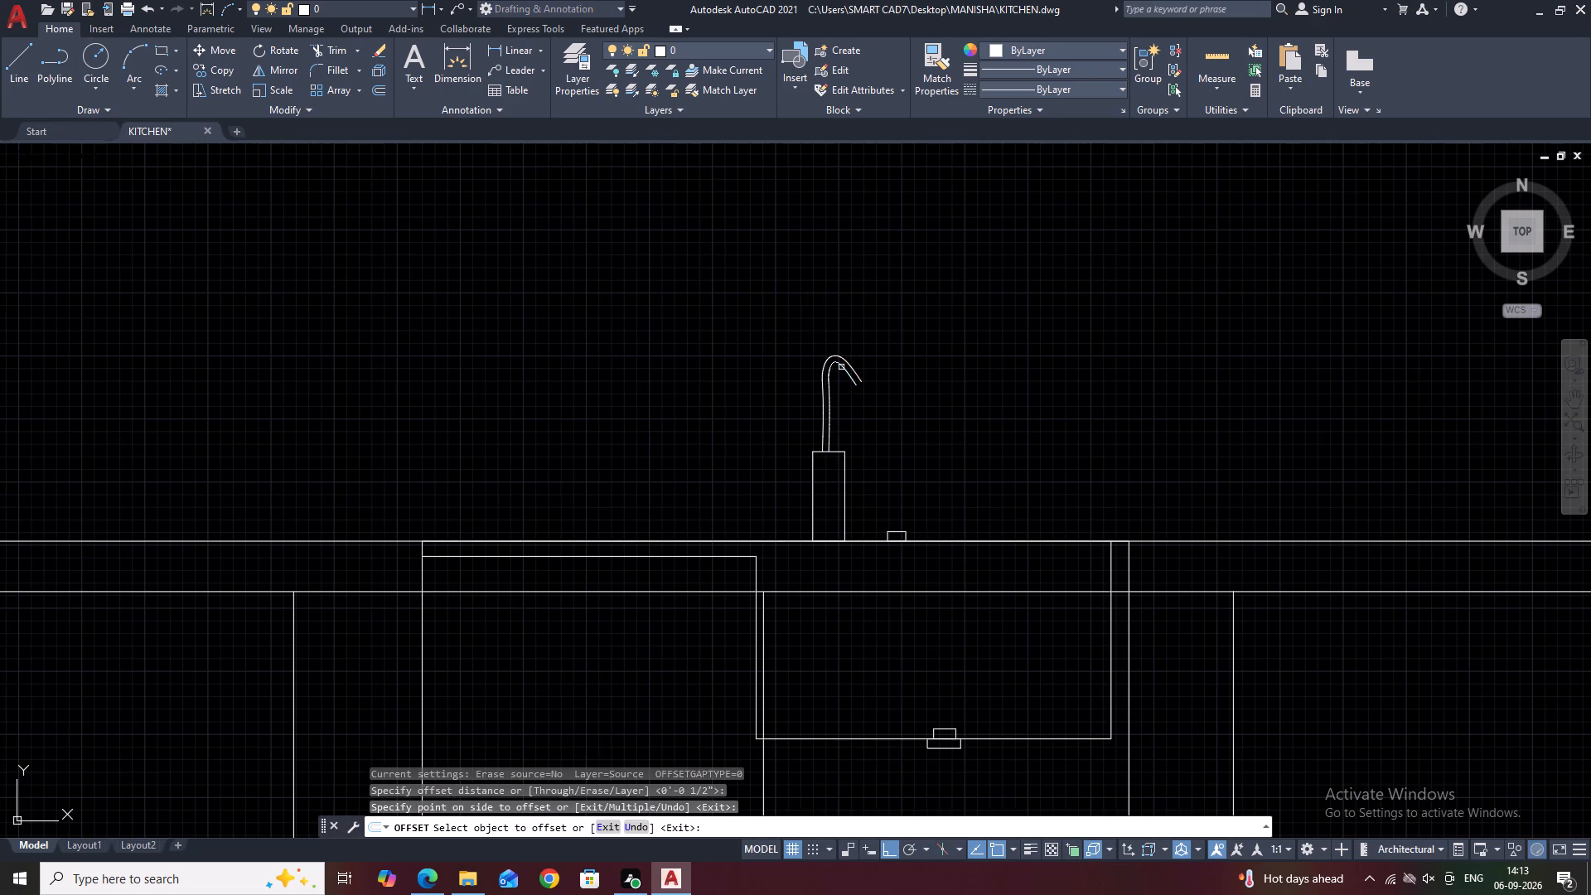
key(Escape)
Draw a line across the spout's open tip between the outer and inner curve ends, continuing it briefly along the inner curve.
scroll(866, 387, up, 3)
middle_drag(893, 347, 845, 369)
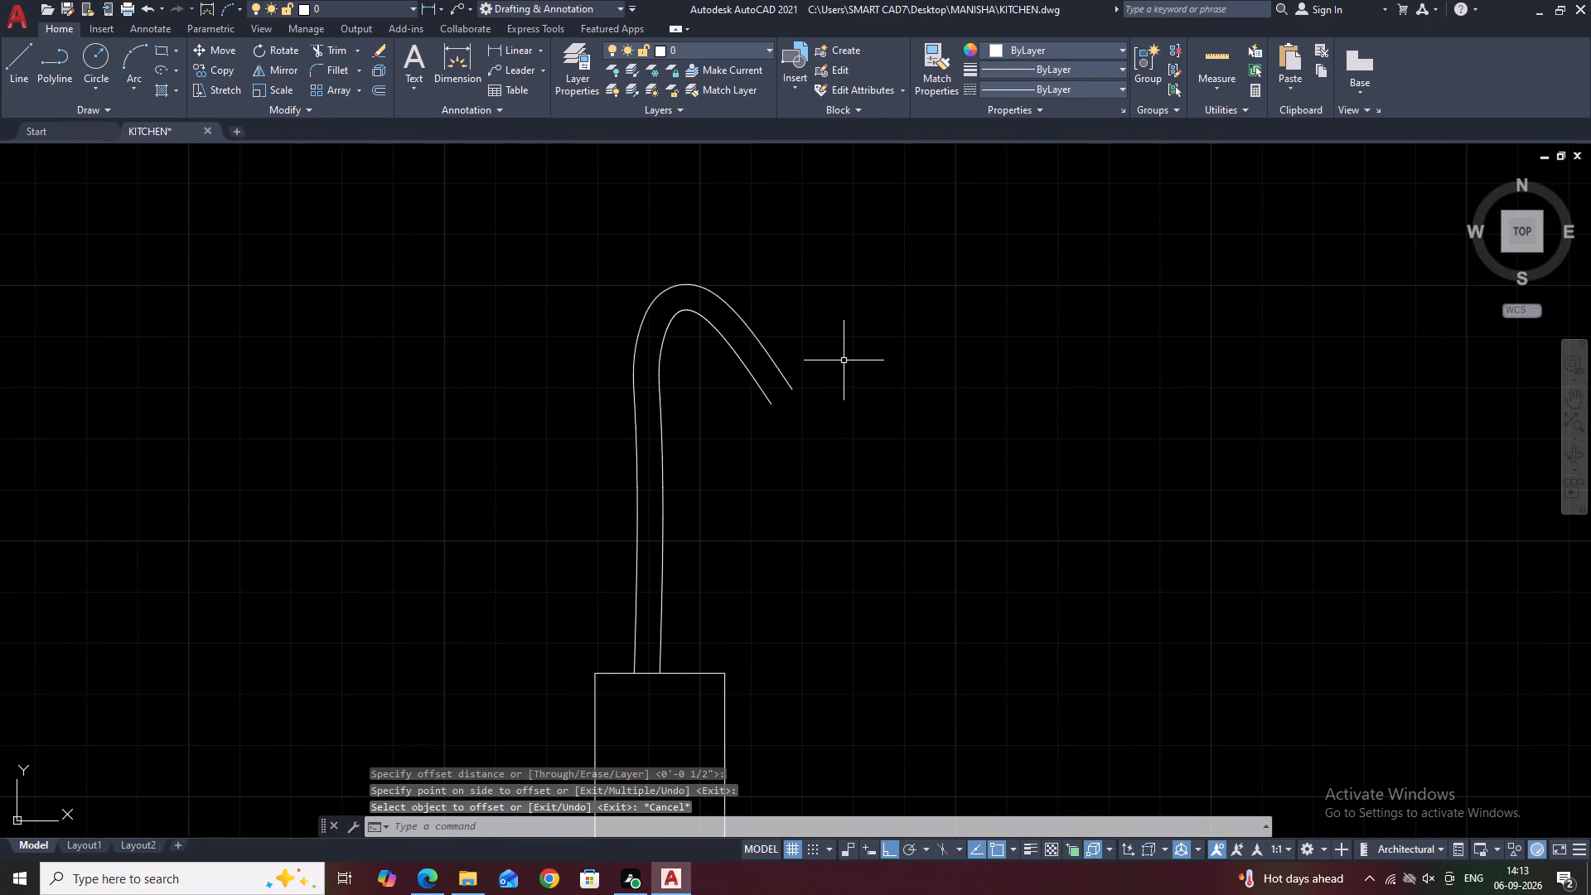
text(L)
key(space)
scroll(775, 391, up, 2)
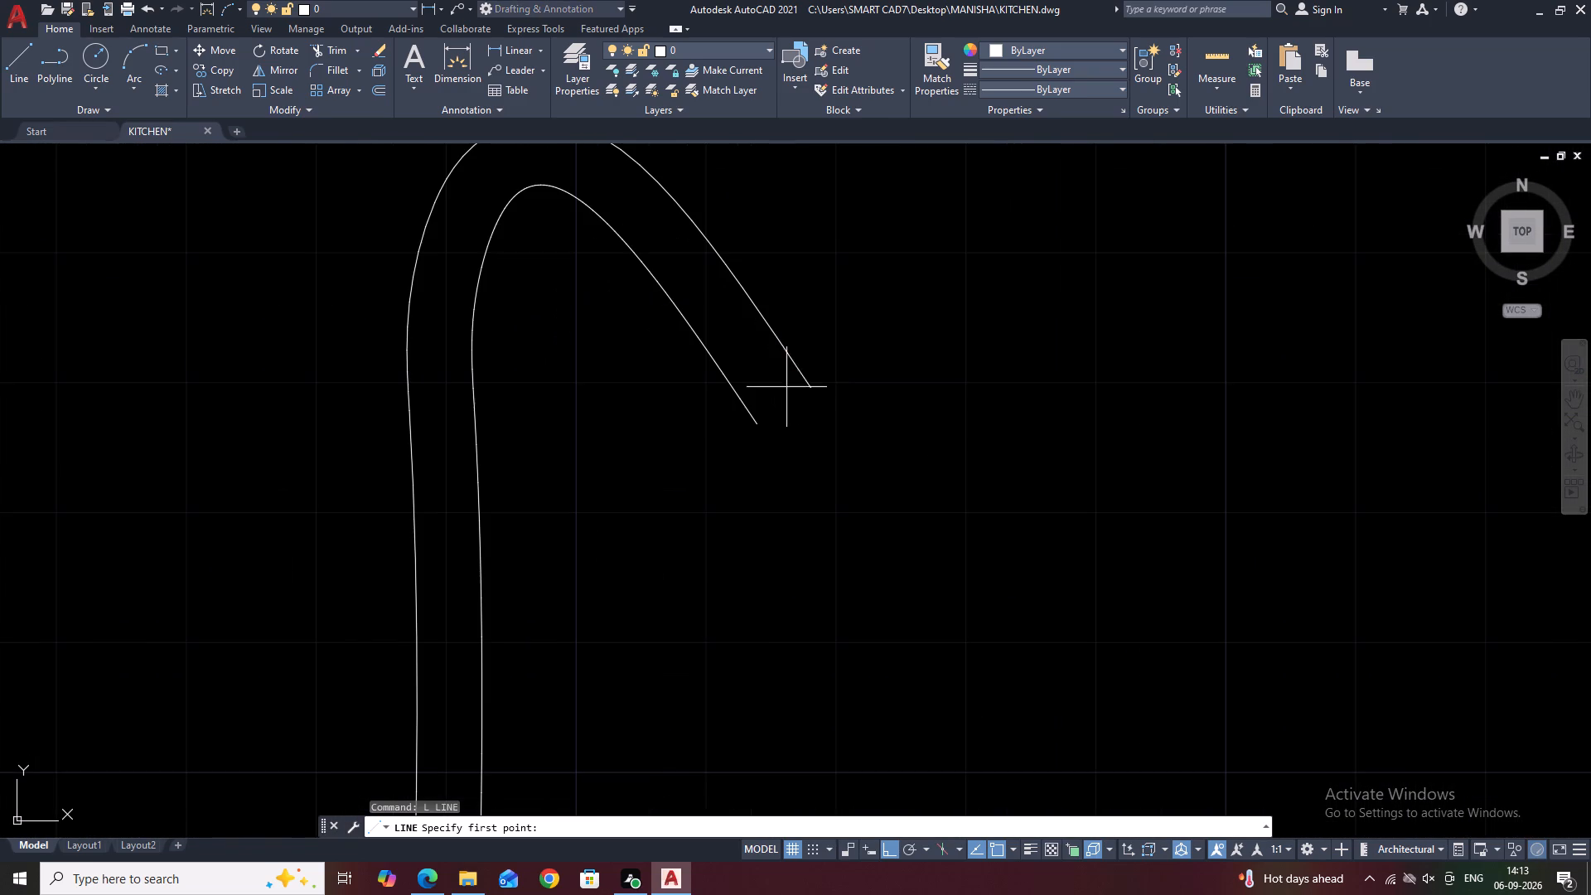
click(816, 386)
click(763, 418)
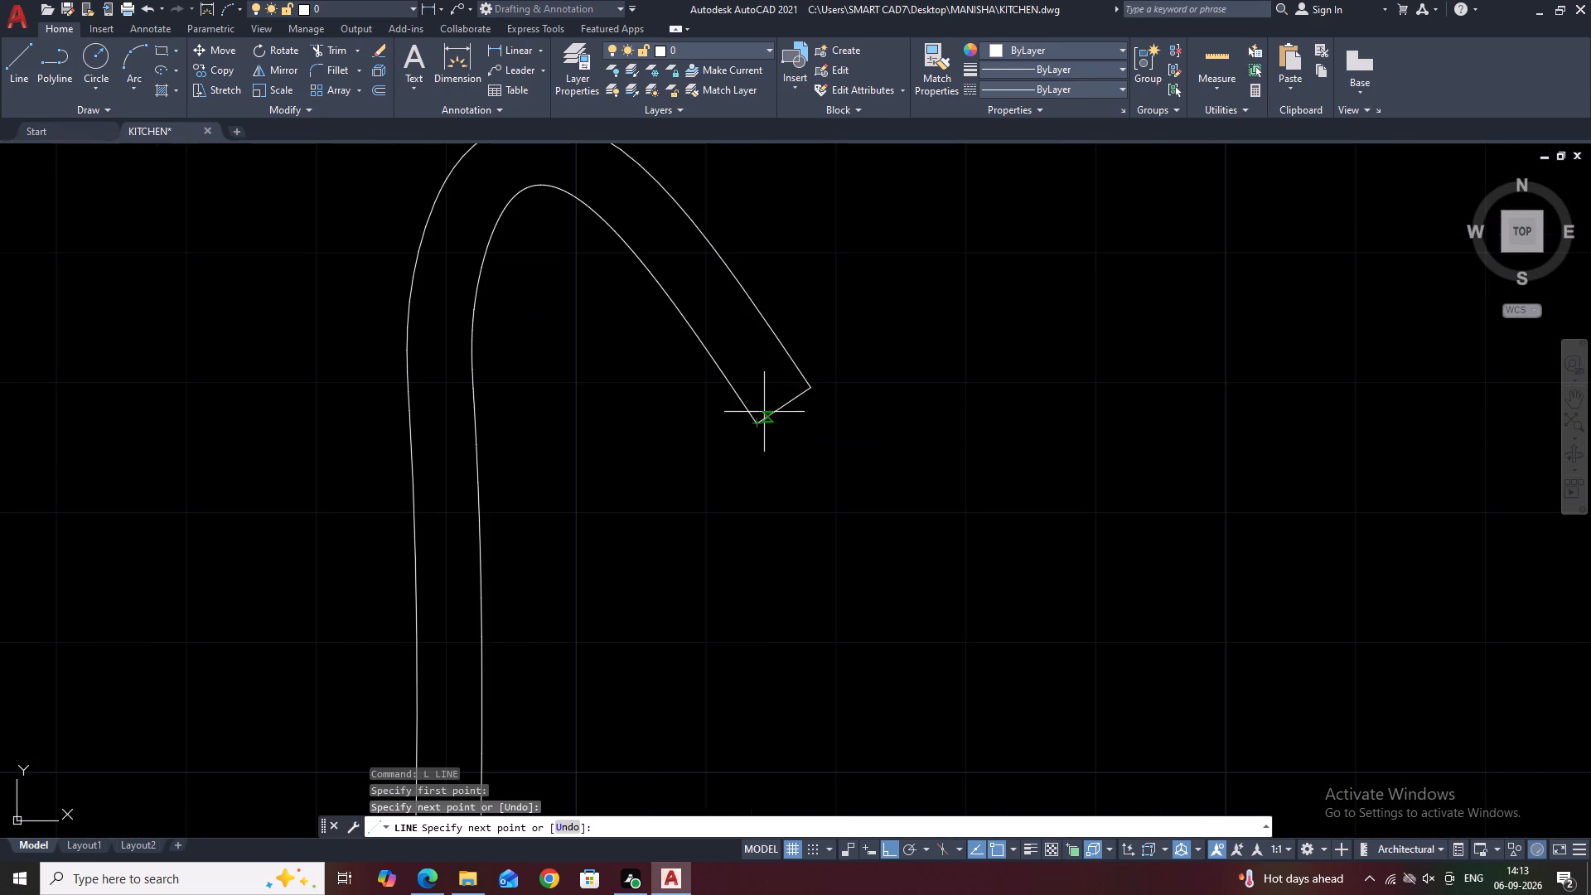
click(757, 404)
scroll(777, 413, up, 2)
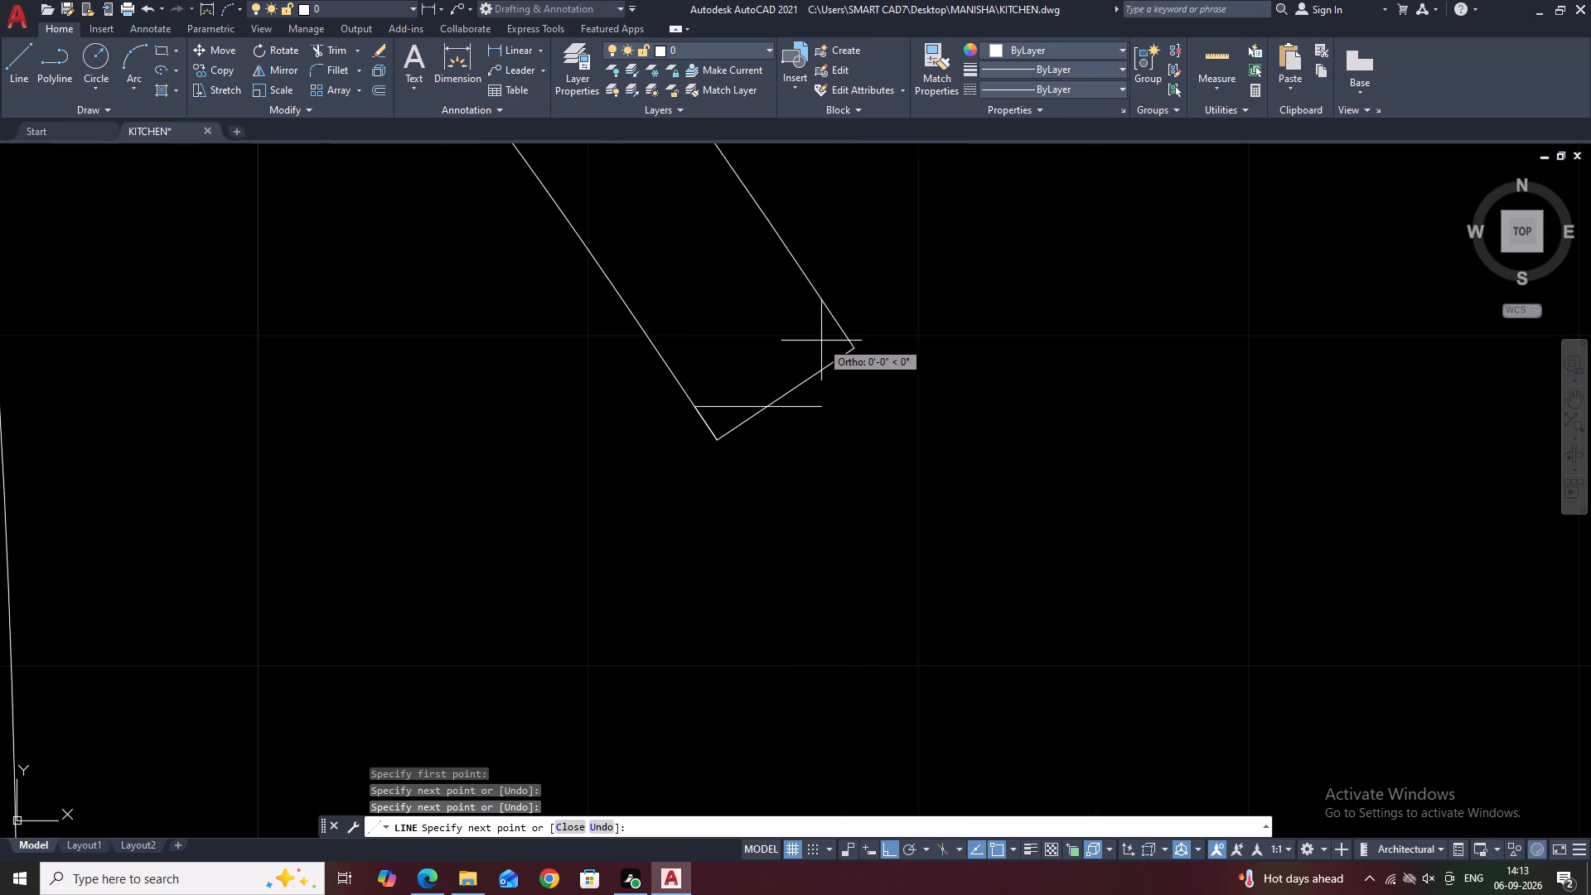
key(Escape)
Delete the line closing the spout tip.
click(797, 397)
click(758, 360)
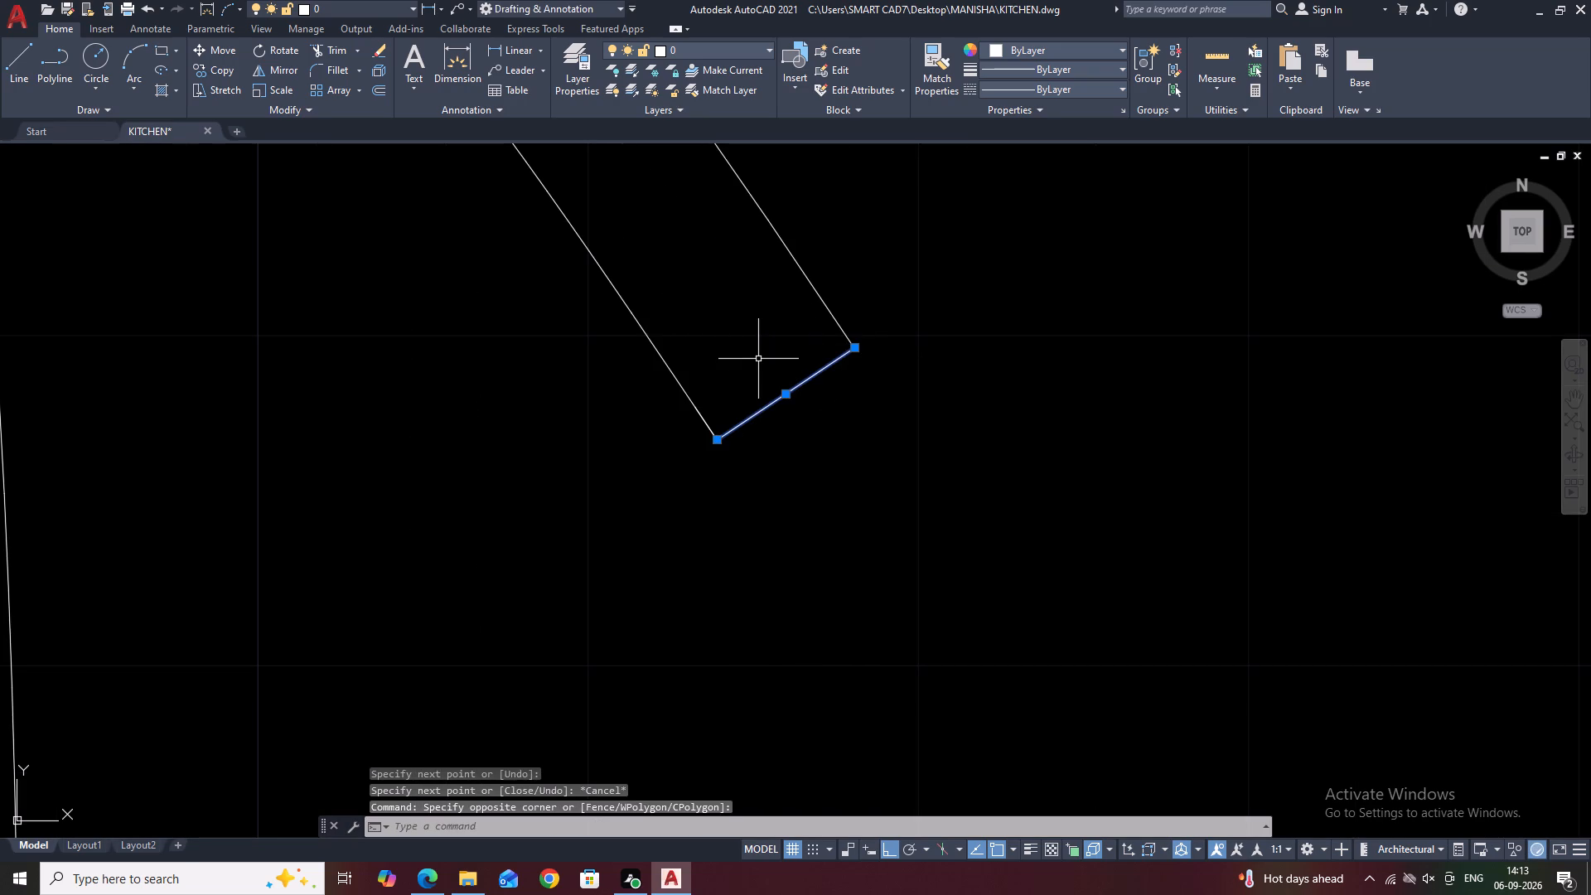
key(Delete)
Draw an ellipse at the spout tip with one axis spanning the outer and inner curve ends.
key(e)
text(L)
key(space)
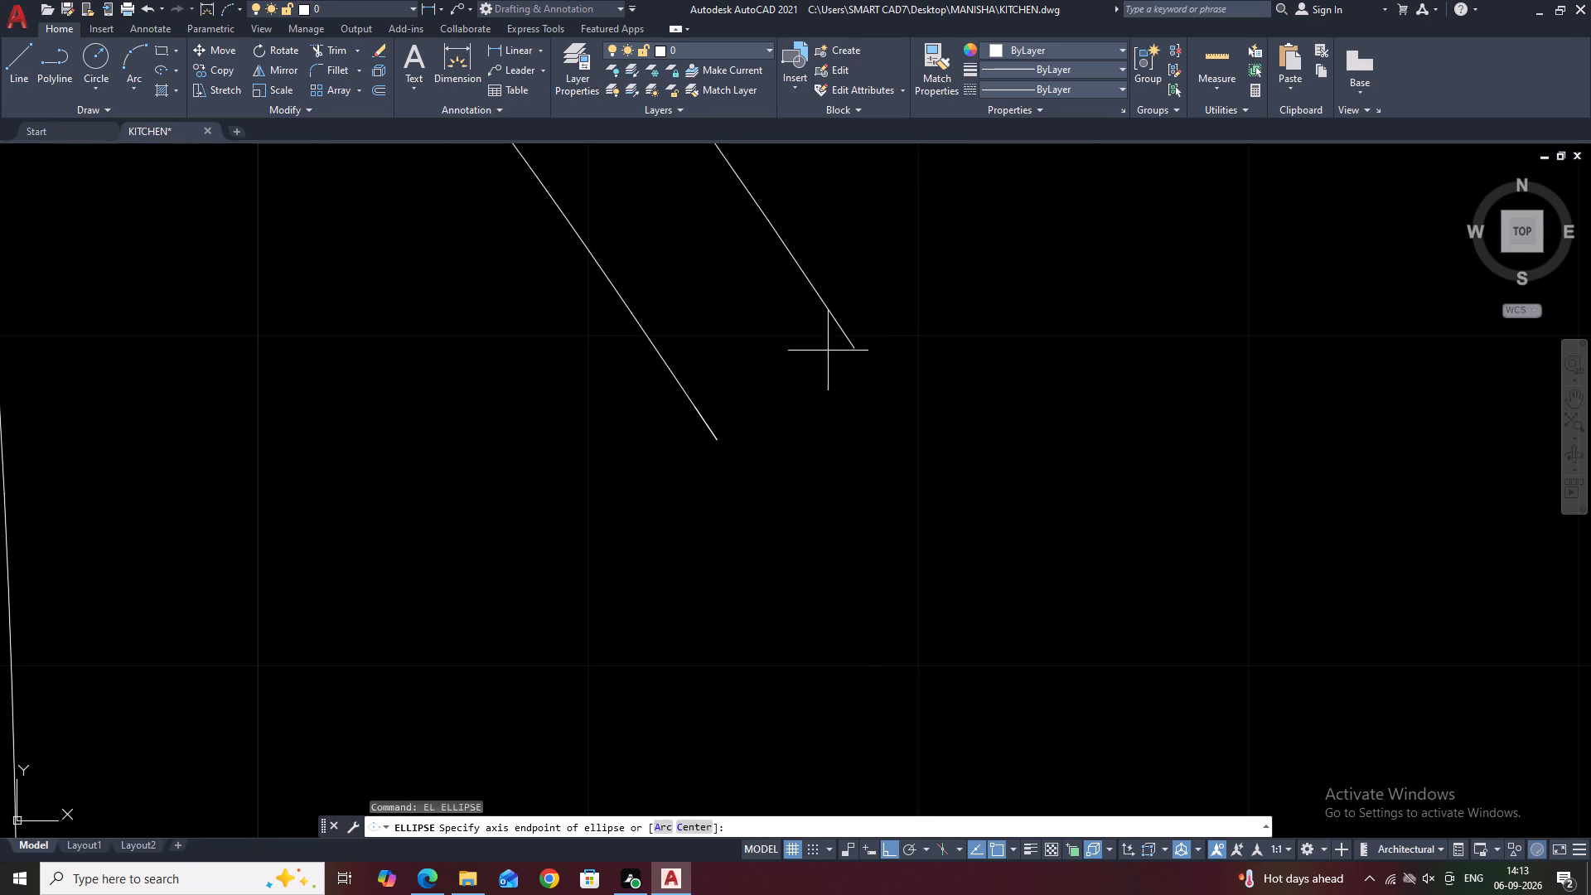
click(850, 346)
click(713, 439)
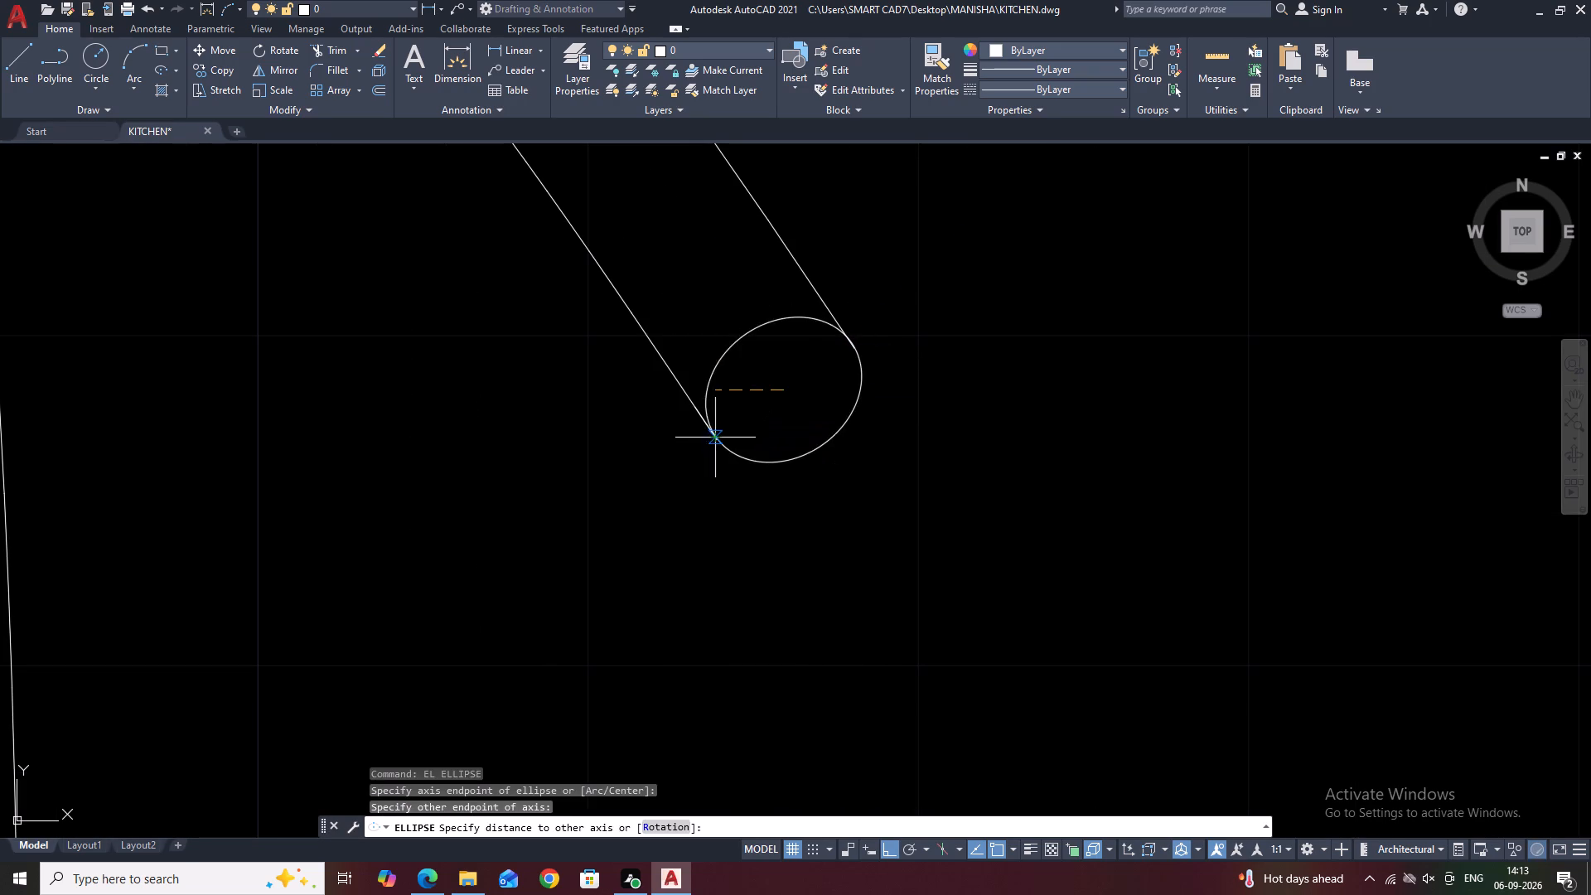
click(709, 418)
scroll(801, 382, down, 6)
middle_drag(958, 347, 908, 337)
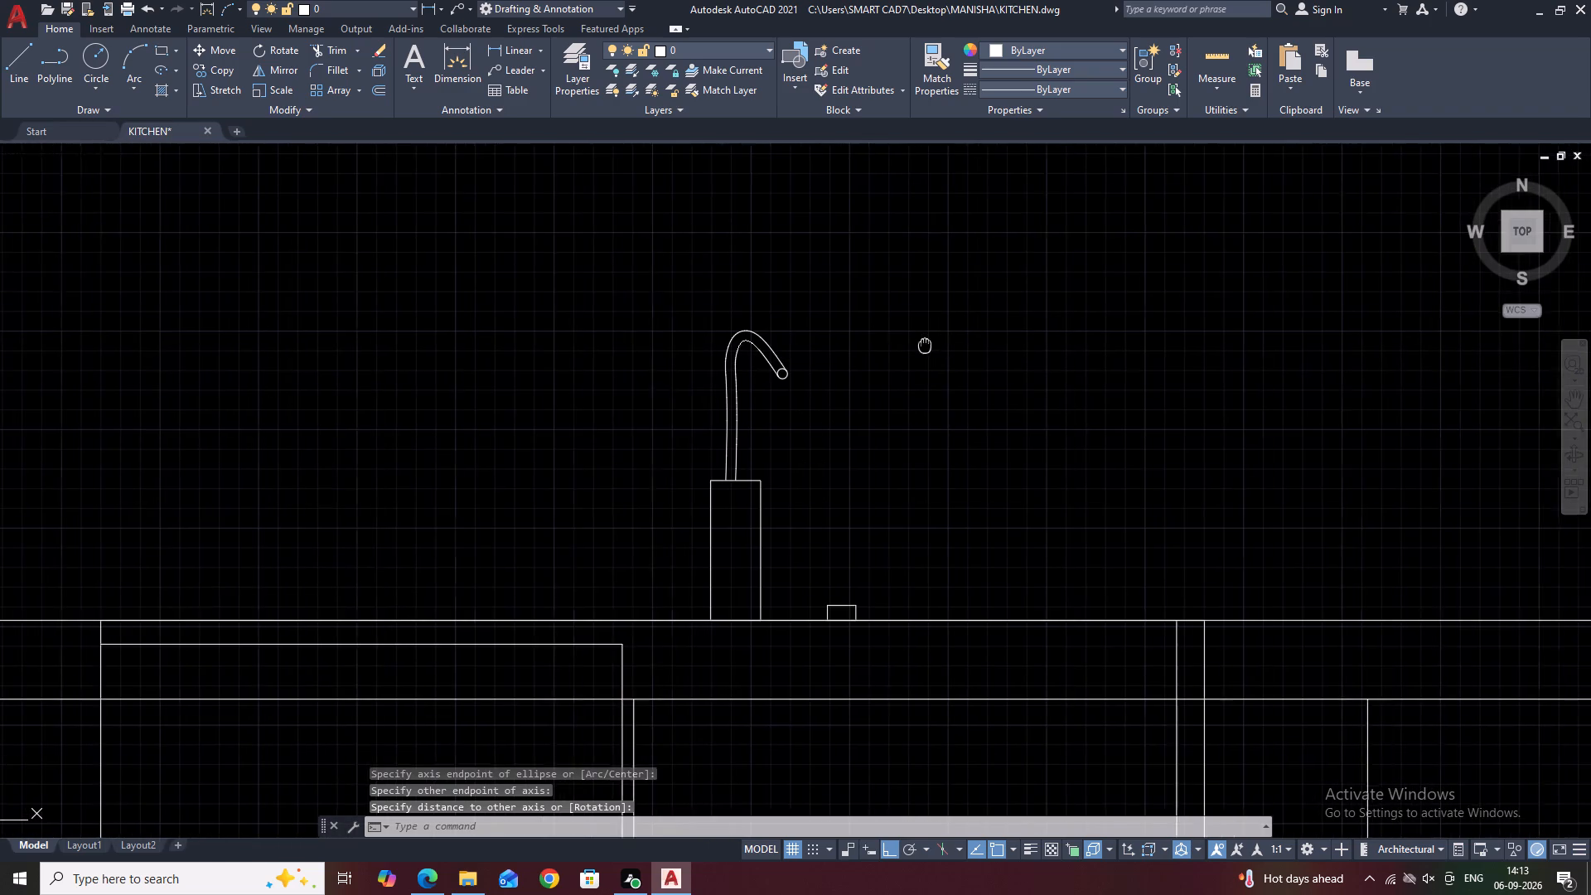
middle_drag(908, 337, 827, 275)
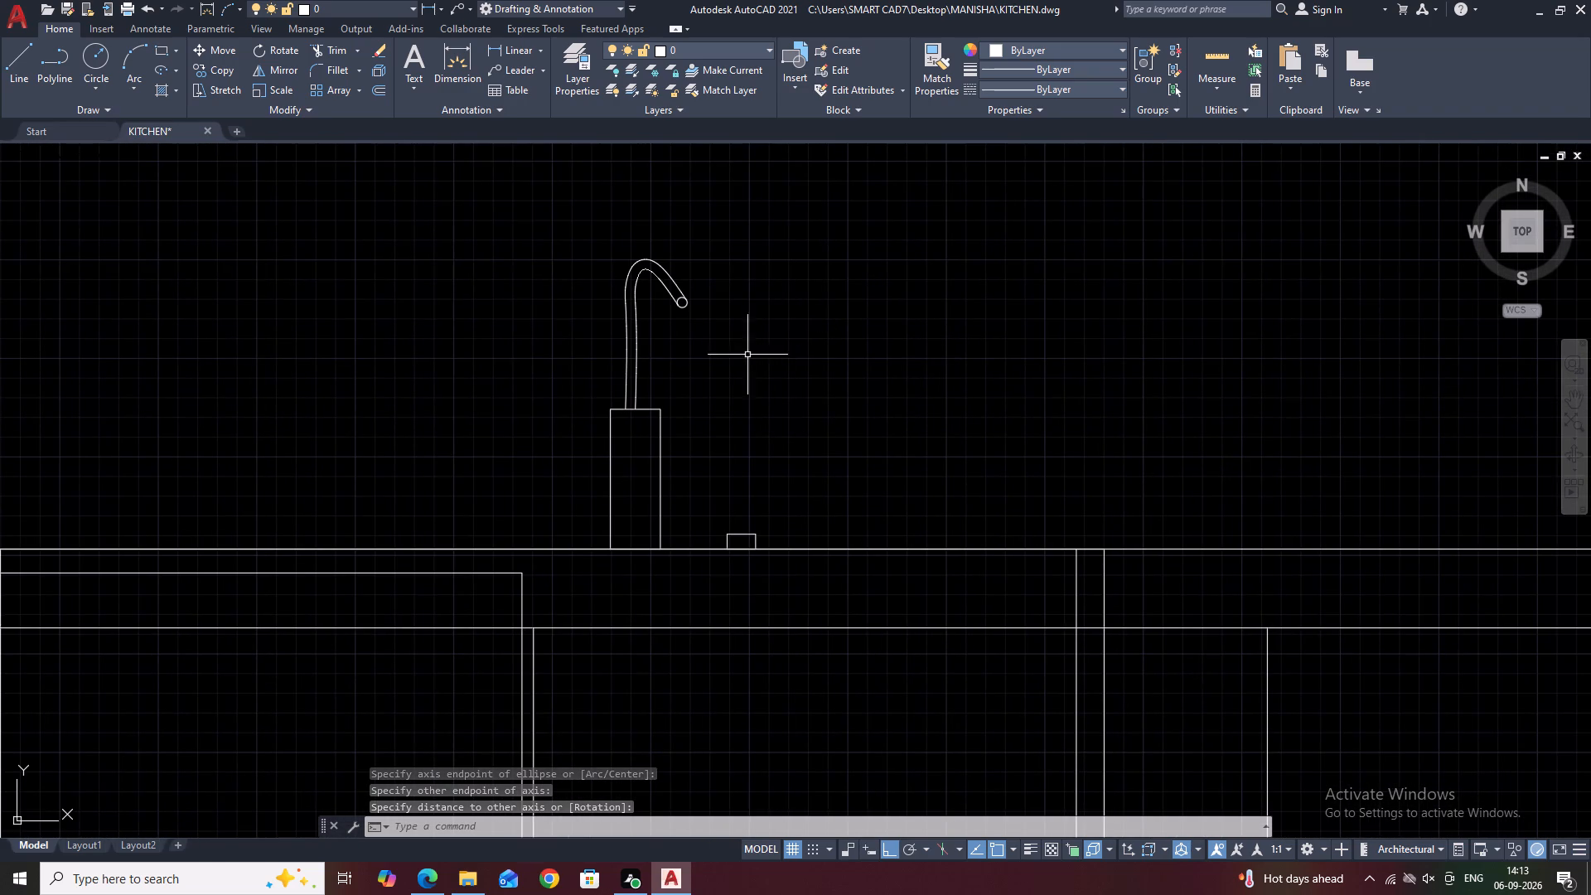
Draw a long horizontal line crossing the faucet stem just above the top of its rectangular body.
key(l)
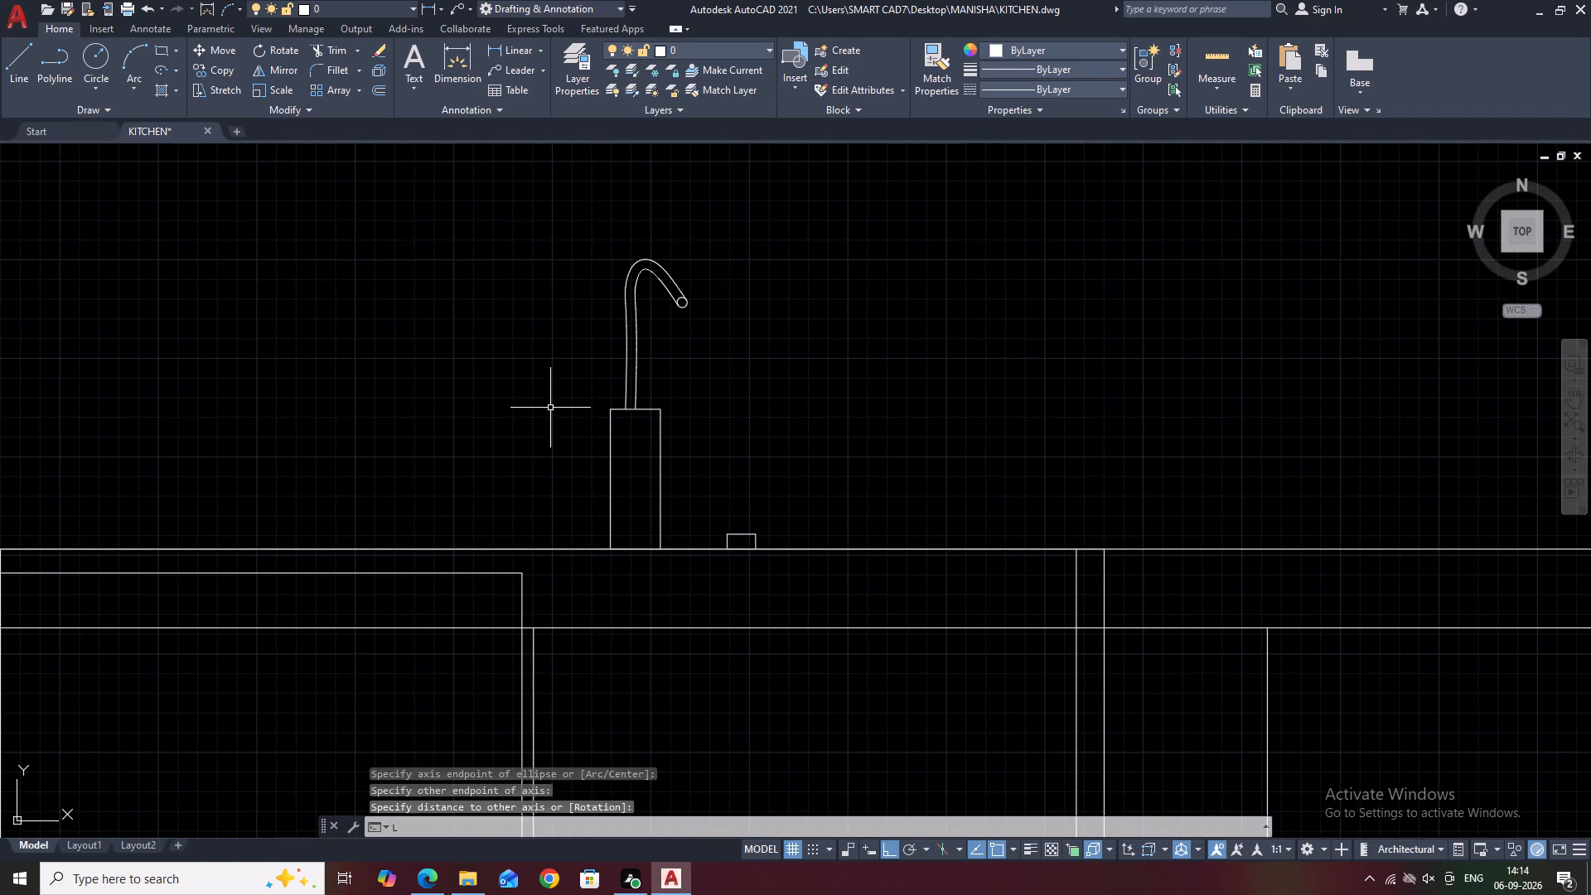
key(space)
drag(458, 401, 471, 402)
click(1094, 415)
key(Escape)
Move the horizontal line down to the bottom end of the faucet stem.
click(827, 394)
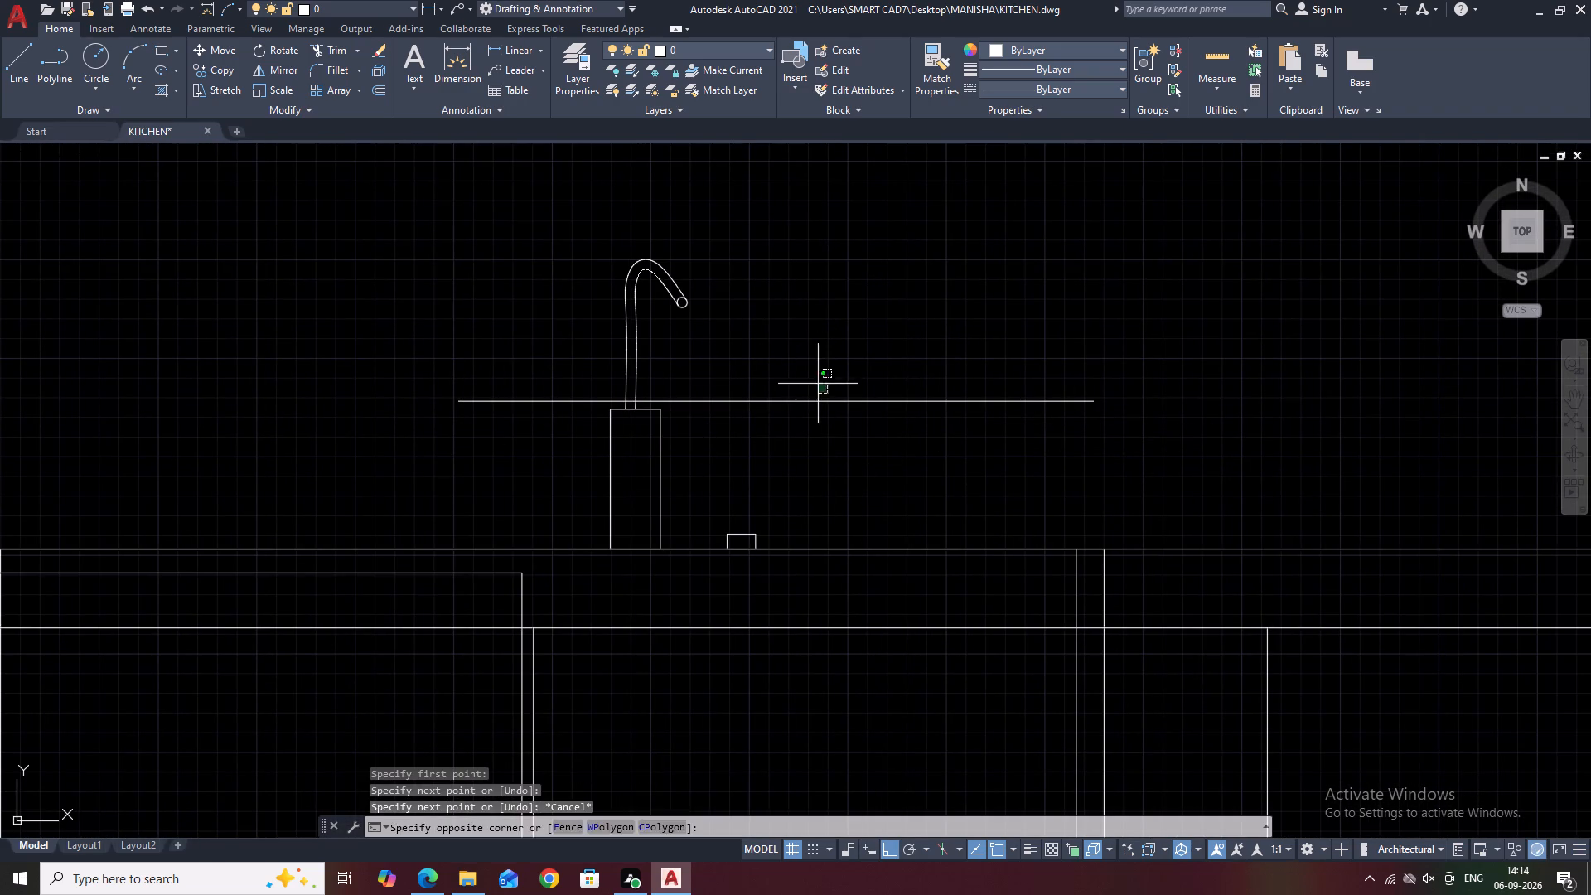
drag(815, 394, 815, 409)
drag(815, 409, 781, 372)
click(773, 364)
key(m)
key(space)
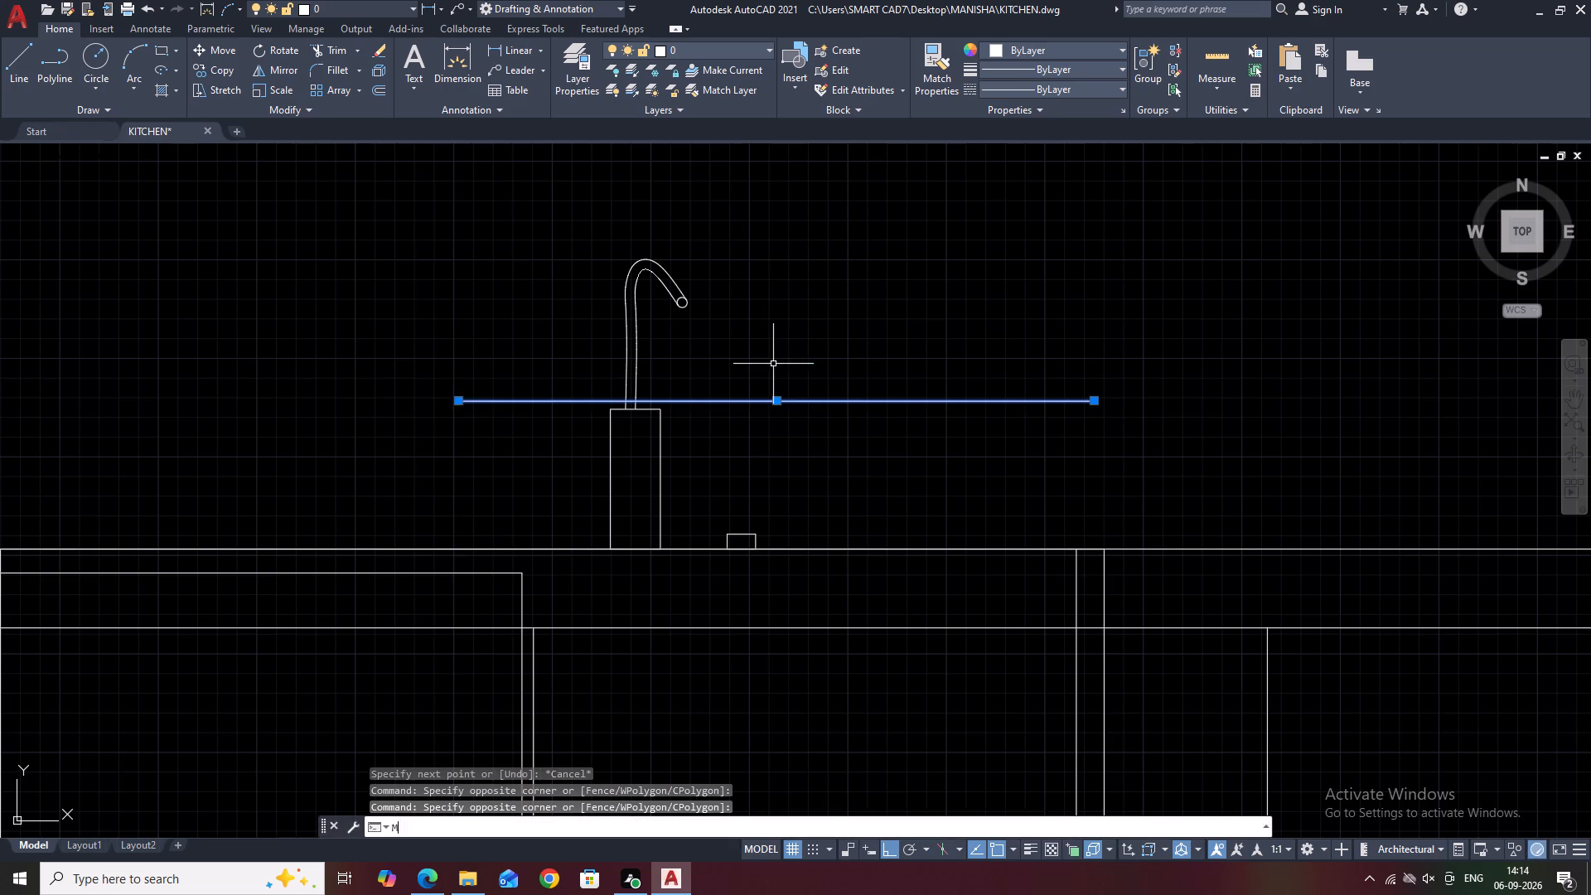
scroll(615, 400, up, 2)
click(661, 403)
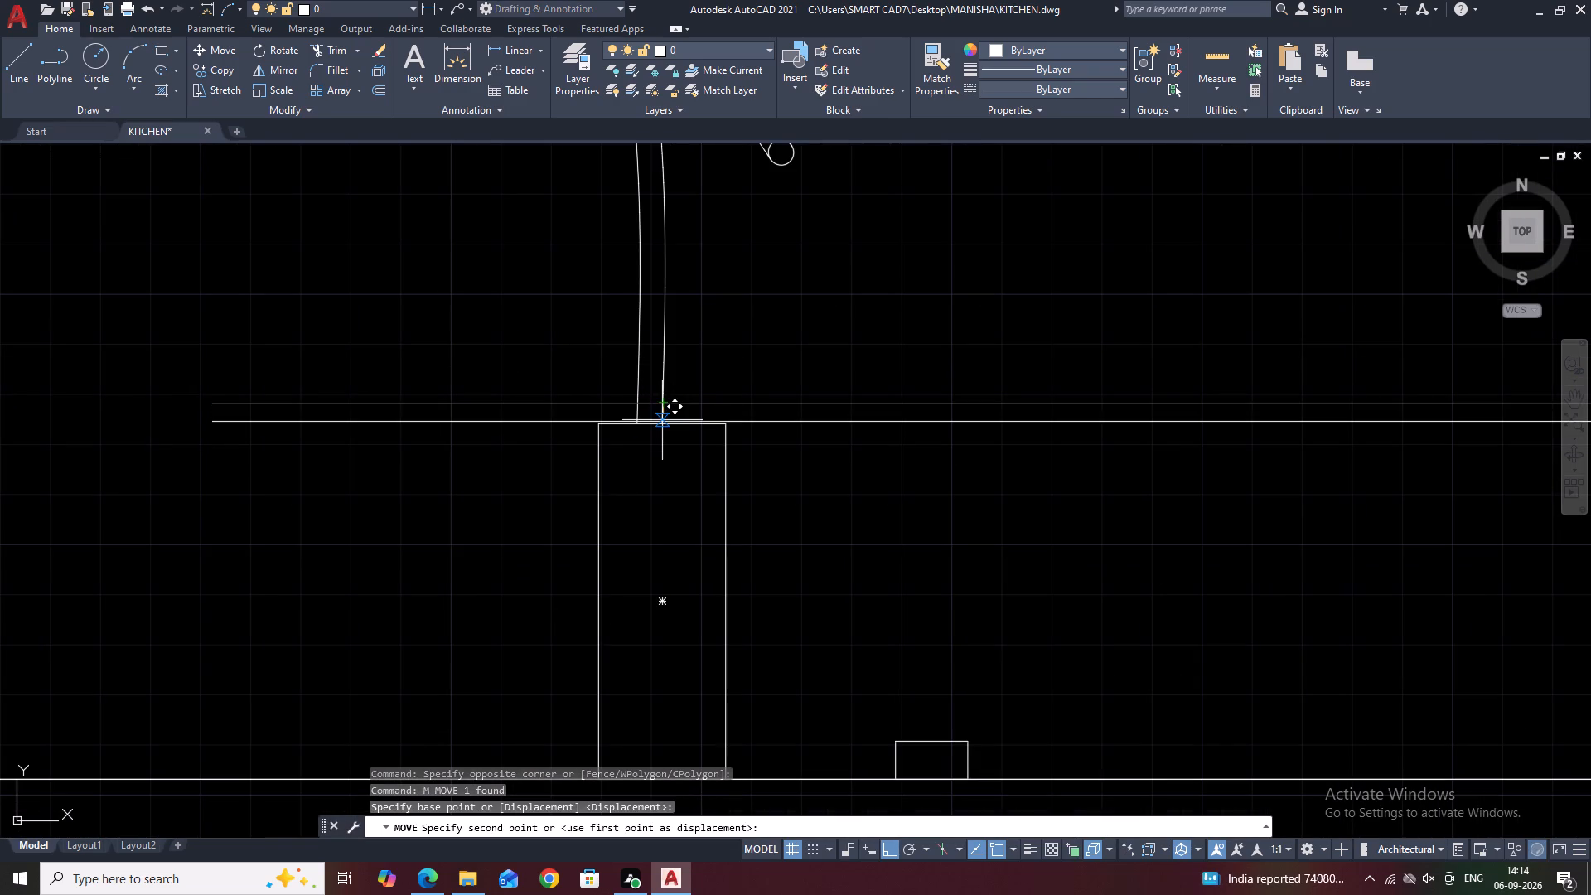
click(663, 424)
scroll(588, 372, down, 2)
scroll(676, 419, up, 3)
Move the horizontal line again so it aligns with the top right corner of the faucet body.
drag(831, 389, 730, 229)
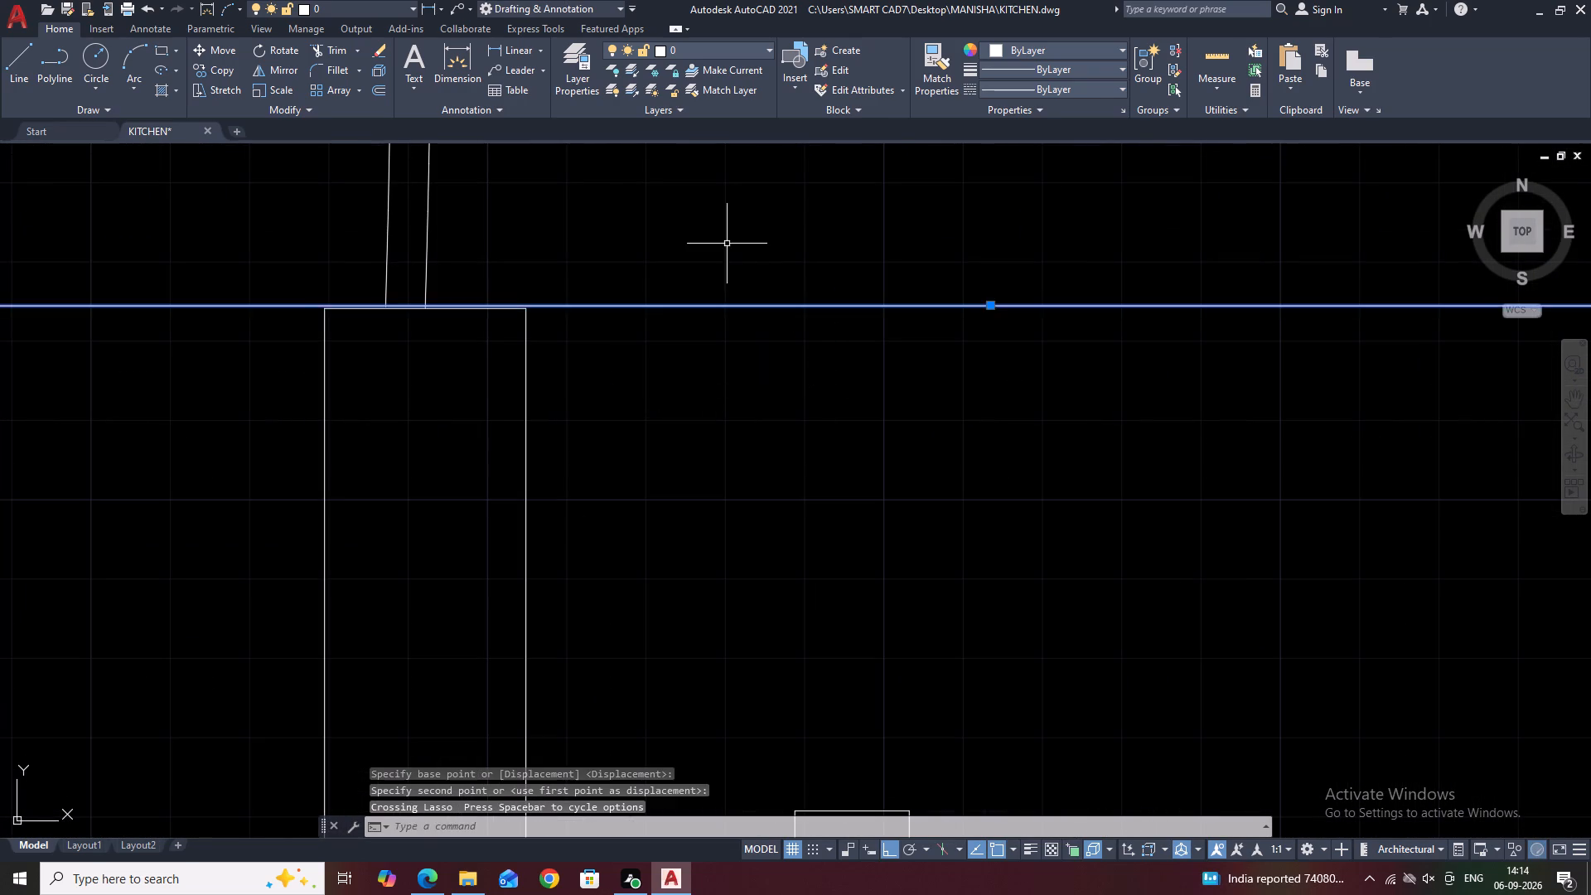
middle_drag(739, 264, 801, 346)
text(M)
key(space)
scroll(552, 384, up, 3)
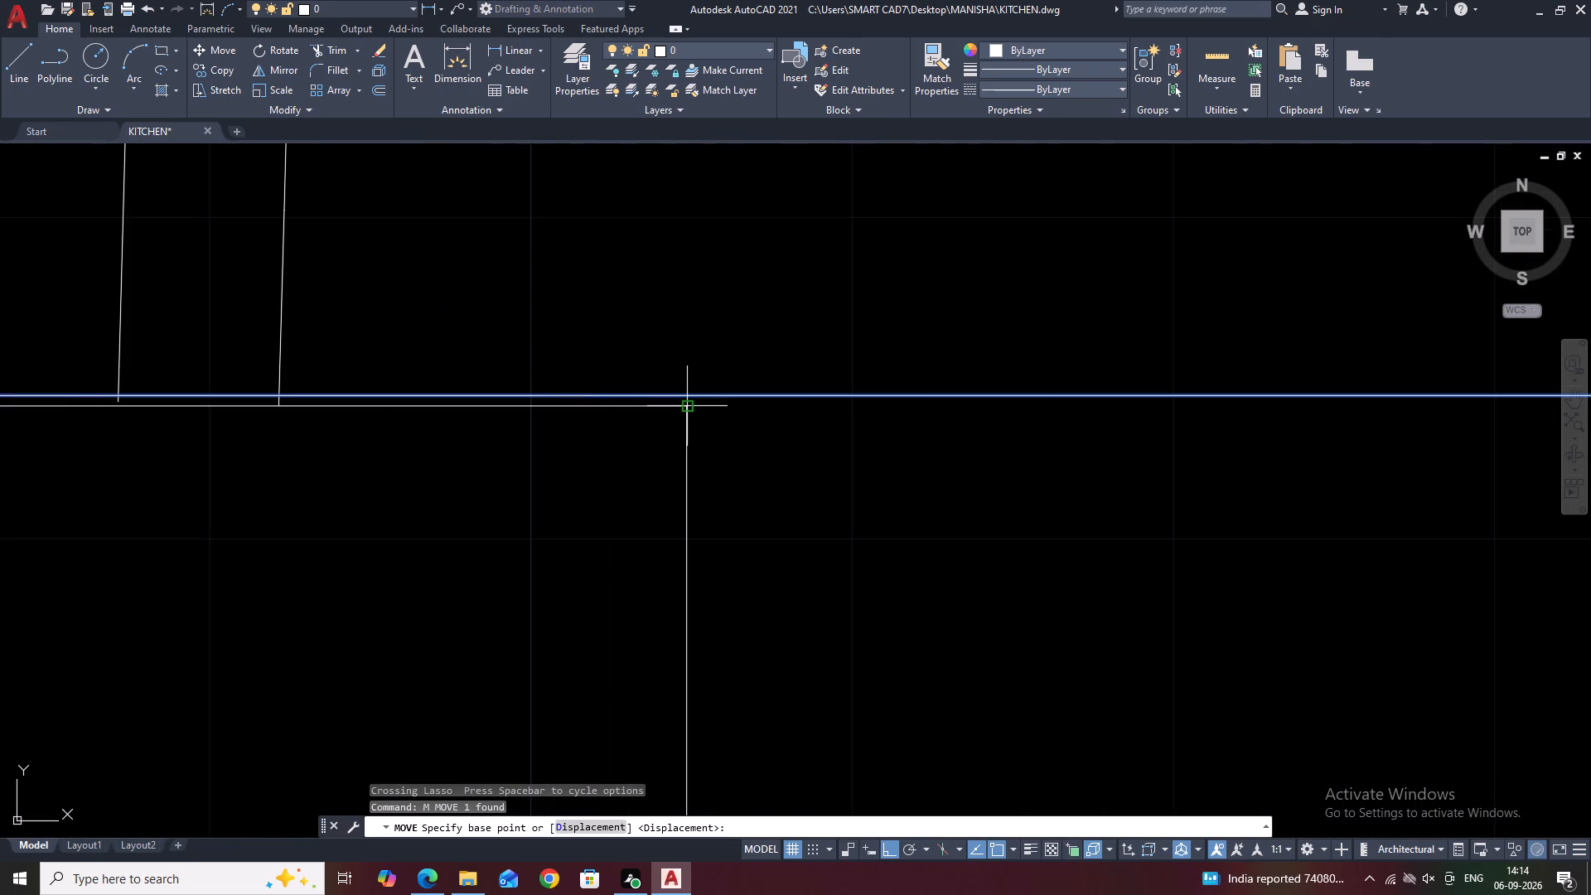
click(687, 396)
click(689, 409)
scroll(689, 409, down, 7)
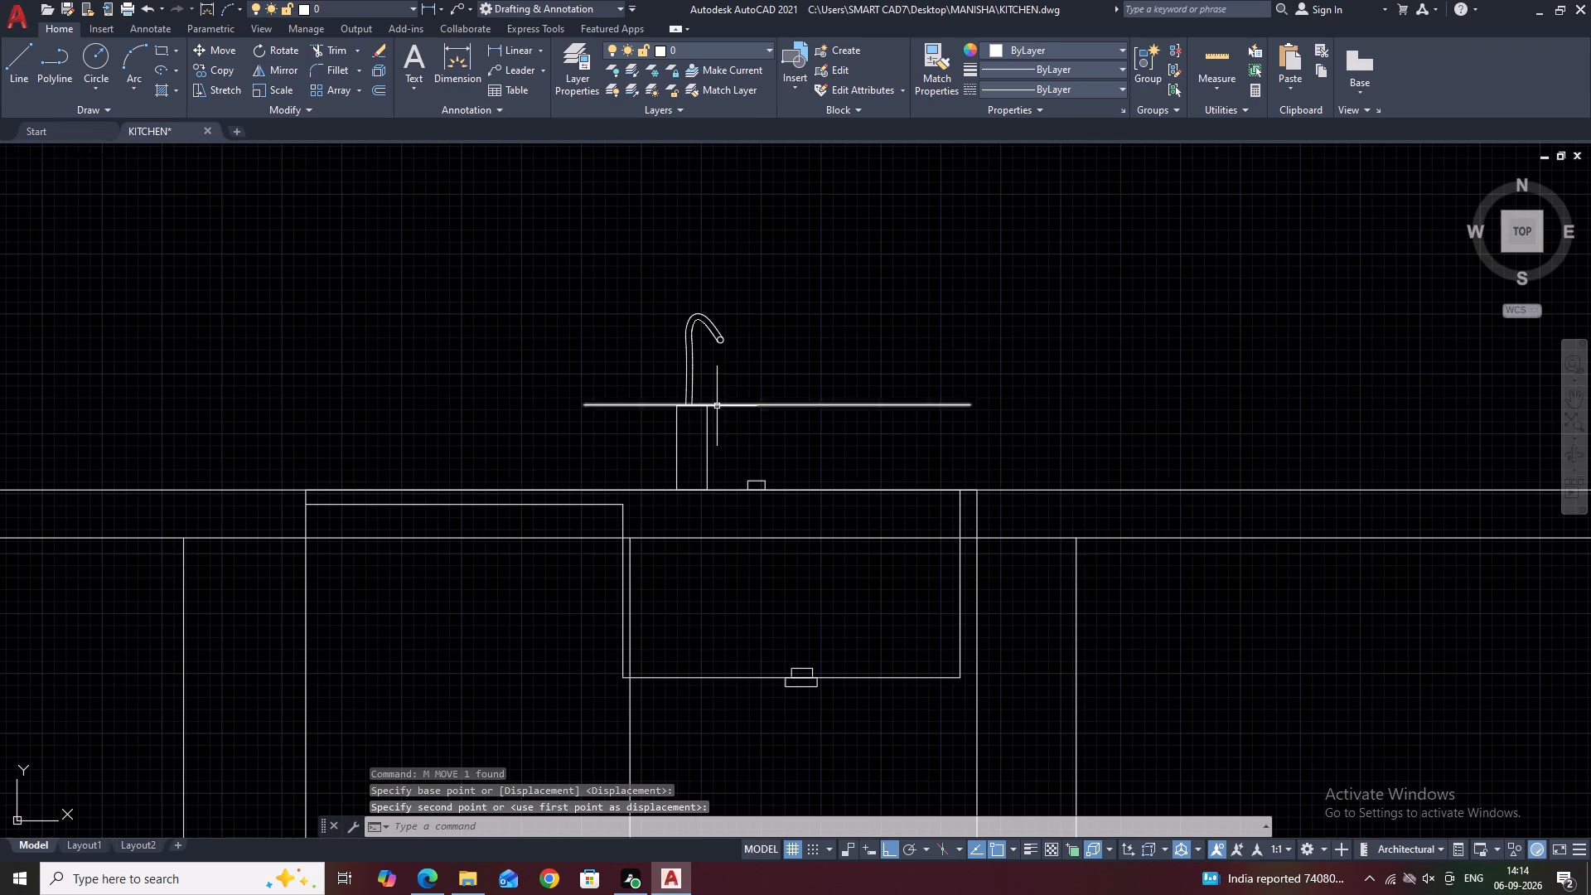
middle_drag(780, 312, 786, 357)
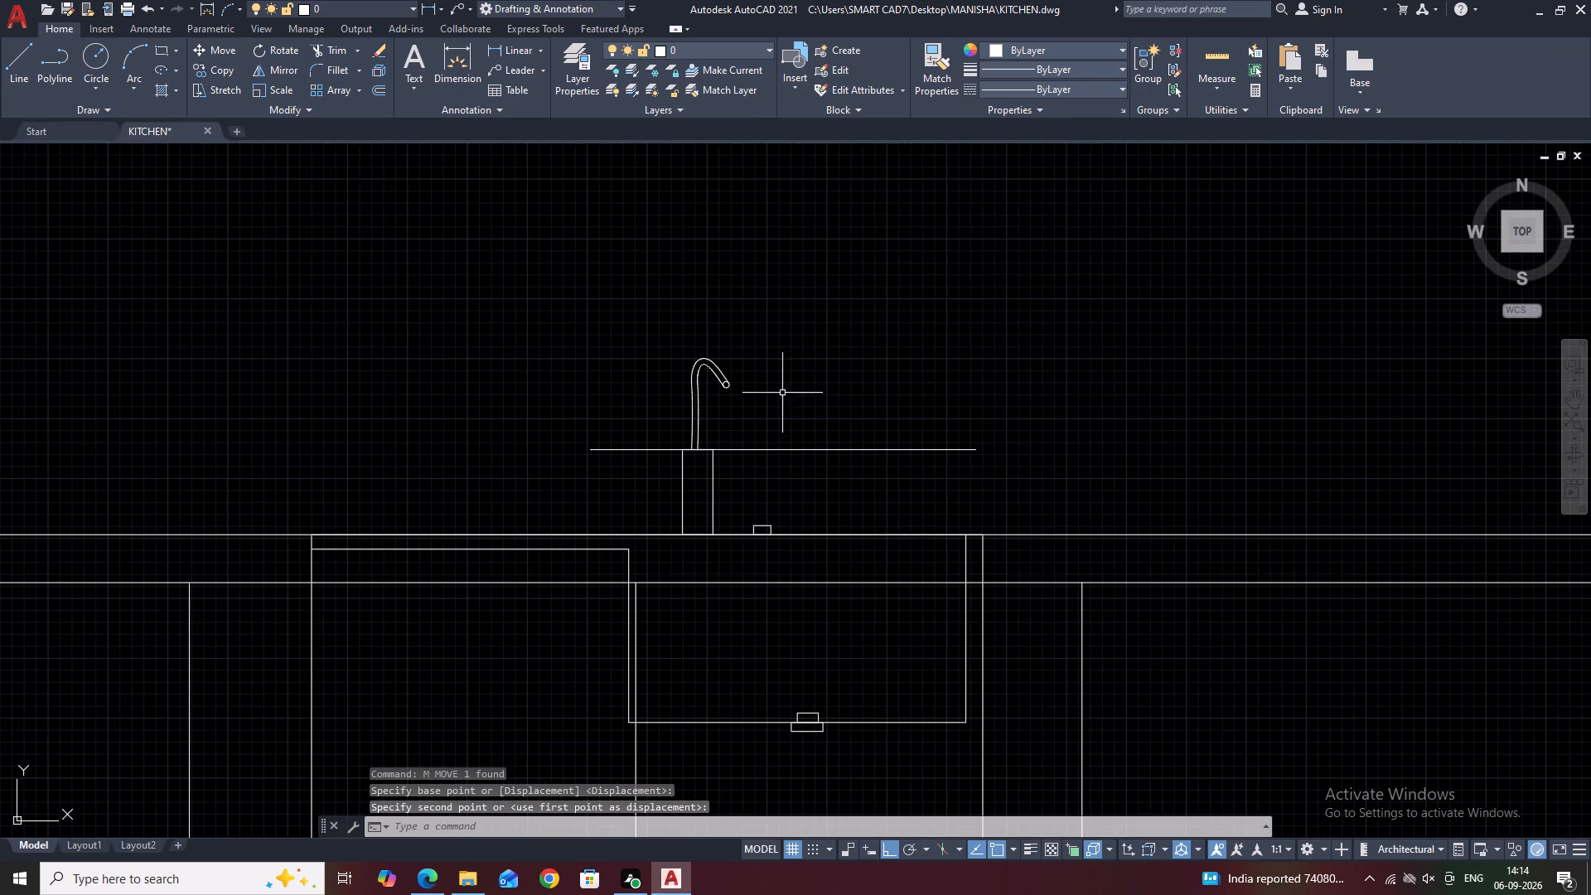
Draw a small rectangle against the right edge of the faucet body, in its upper half.
key(r)
key(e)
text(C)
key(space)
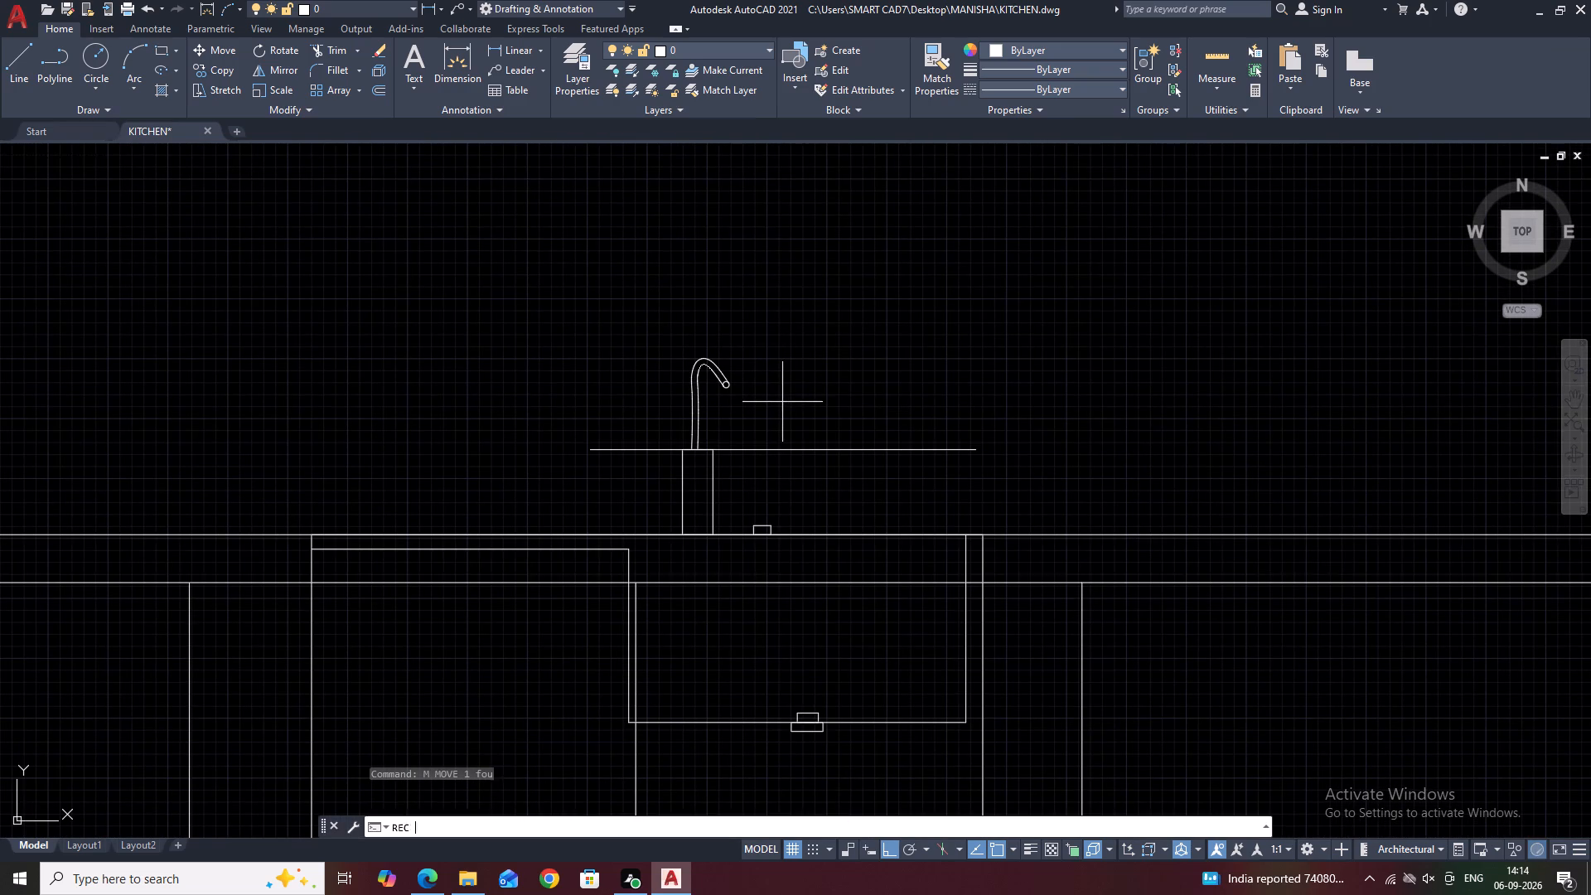
scroll(738, 482, up, 1)
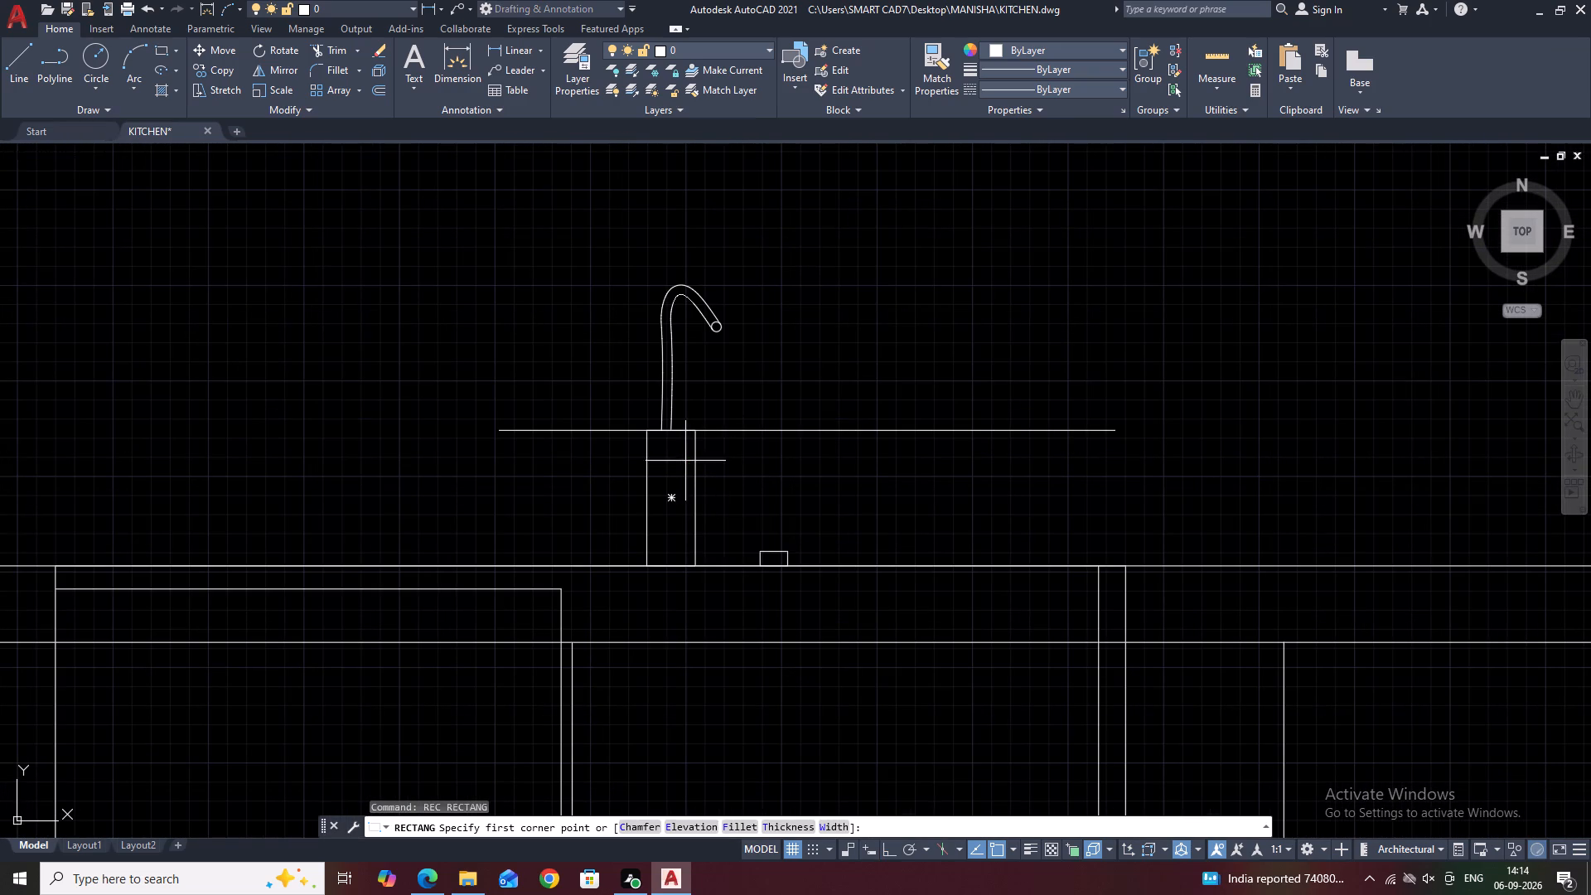
click(695, 463)
scroll(704, 468, up, 2)
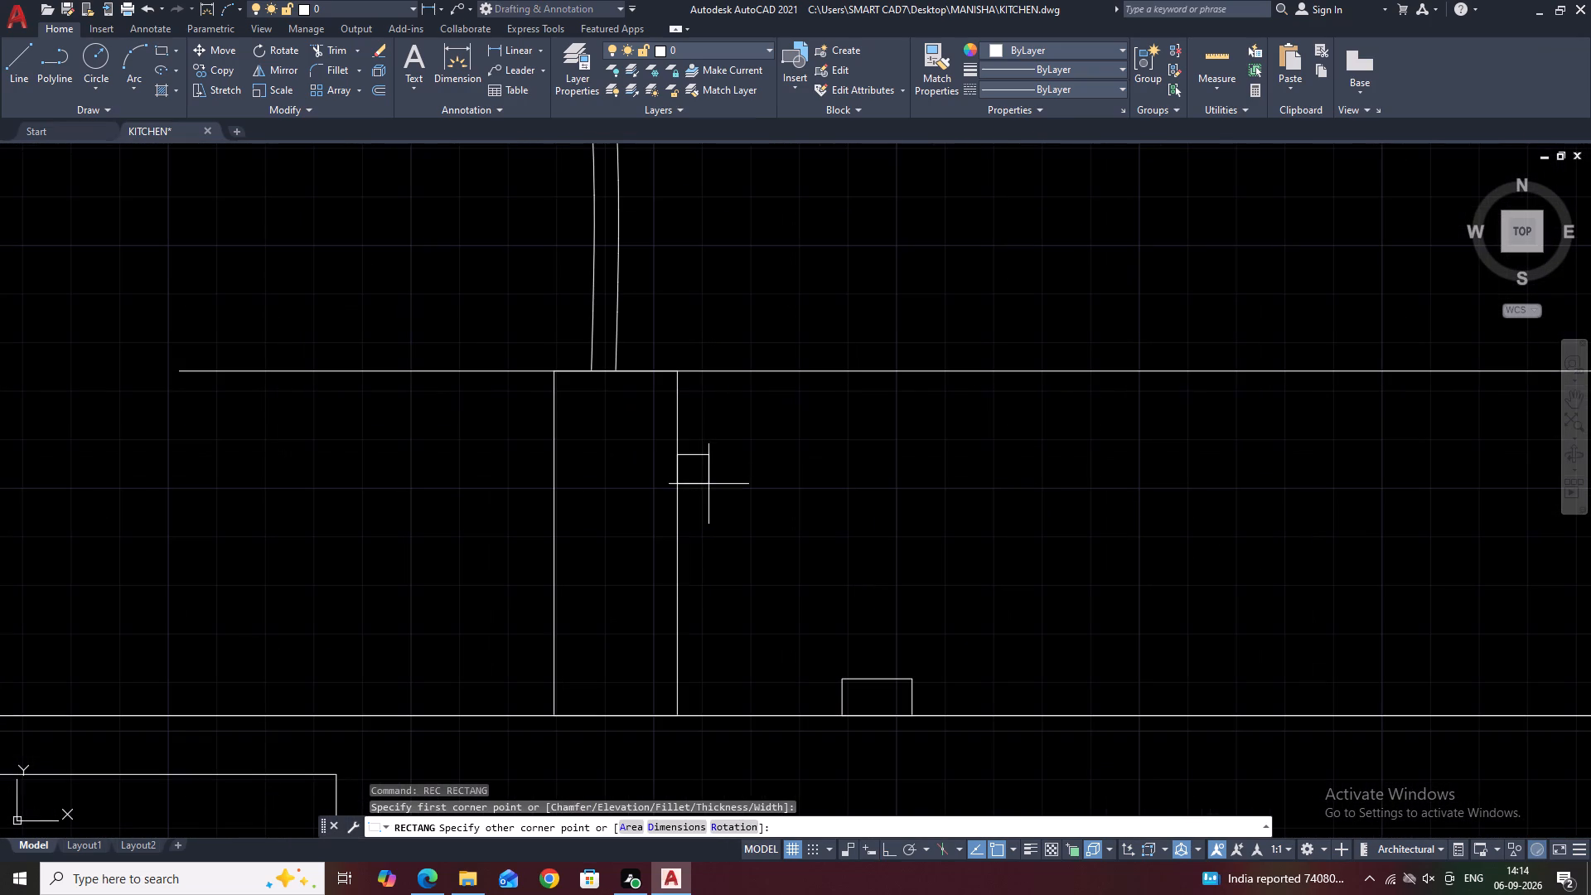
scroll(701, 500, up, 1)
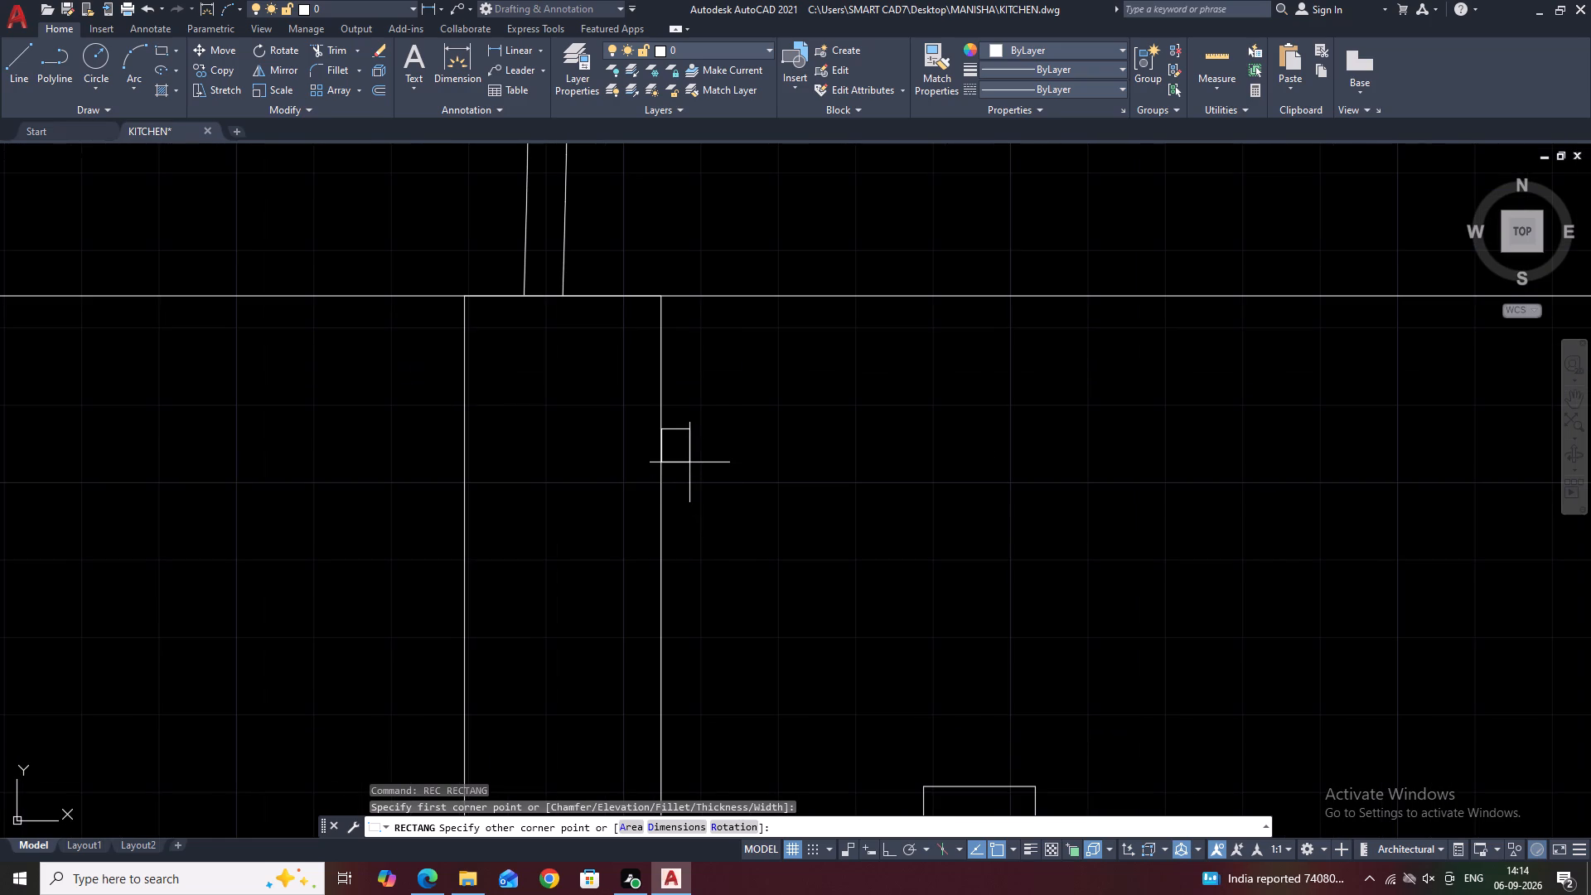
click(689, 462)
middle_drag(737, 414, 746, 433)
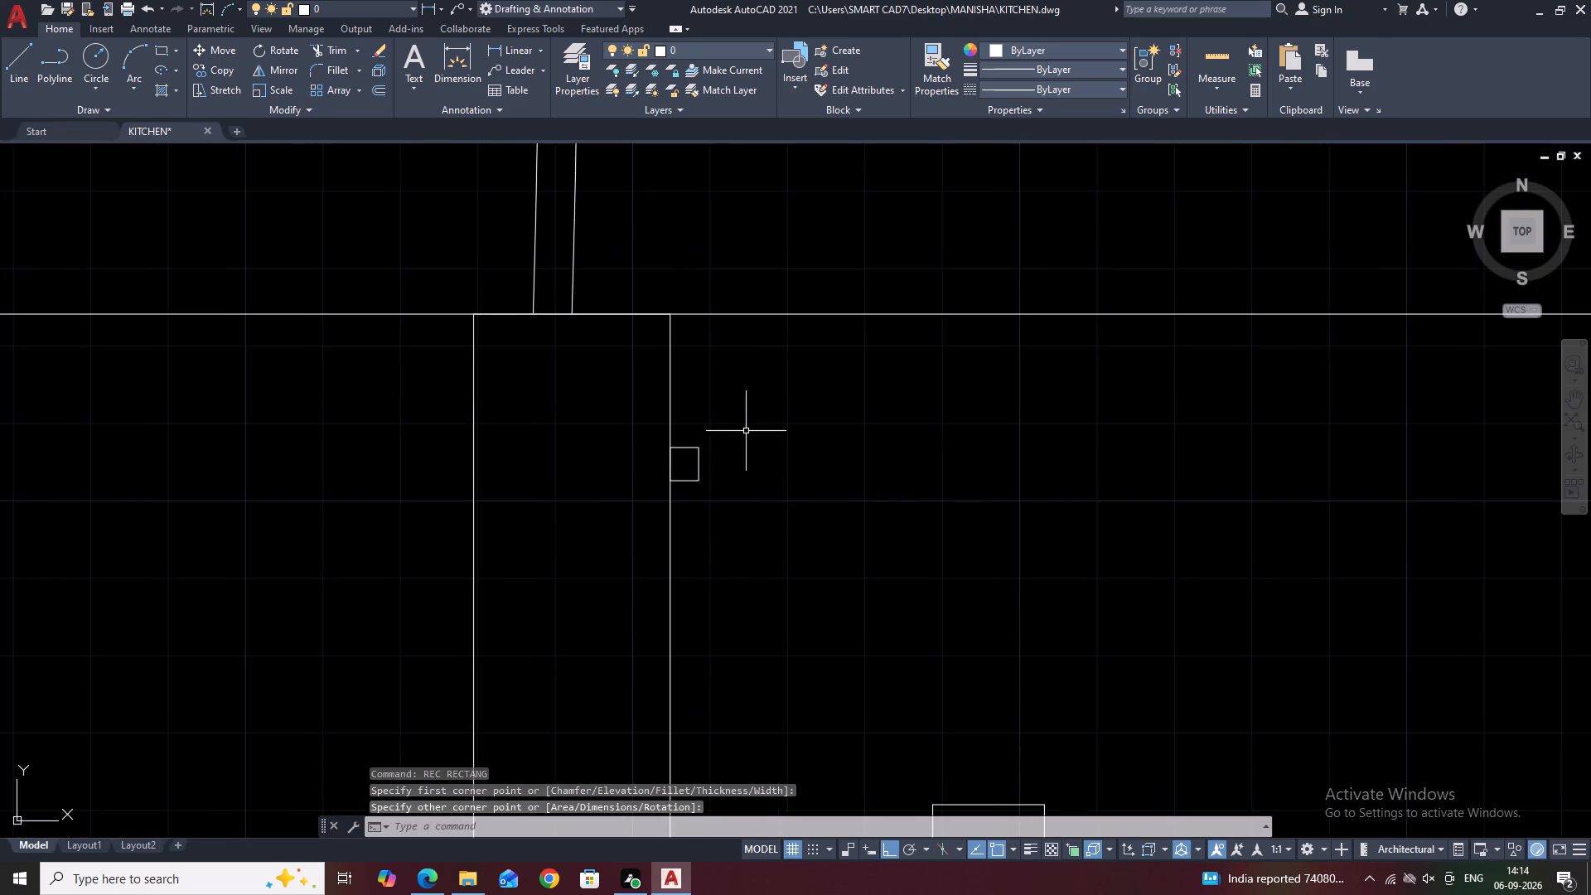
Draw a smaller rectangle against the right edge of the small rectangle attached to the faucet body.
key(r)
key(e)
key(c)
key(space)
scroll(710, 480, up, 3)
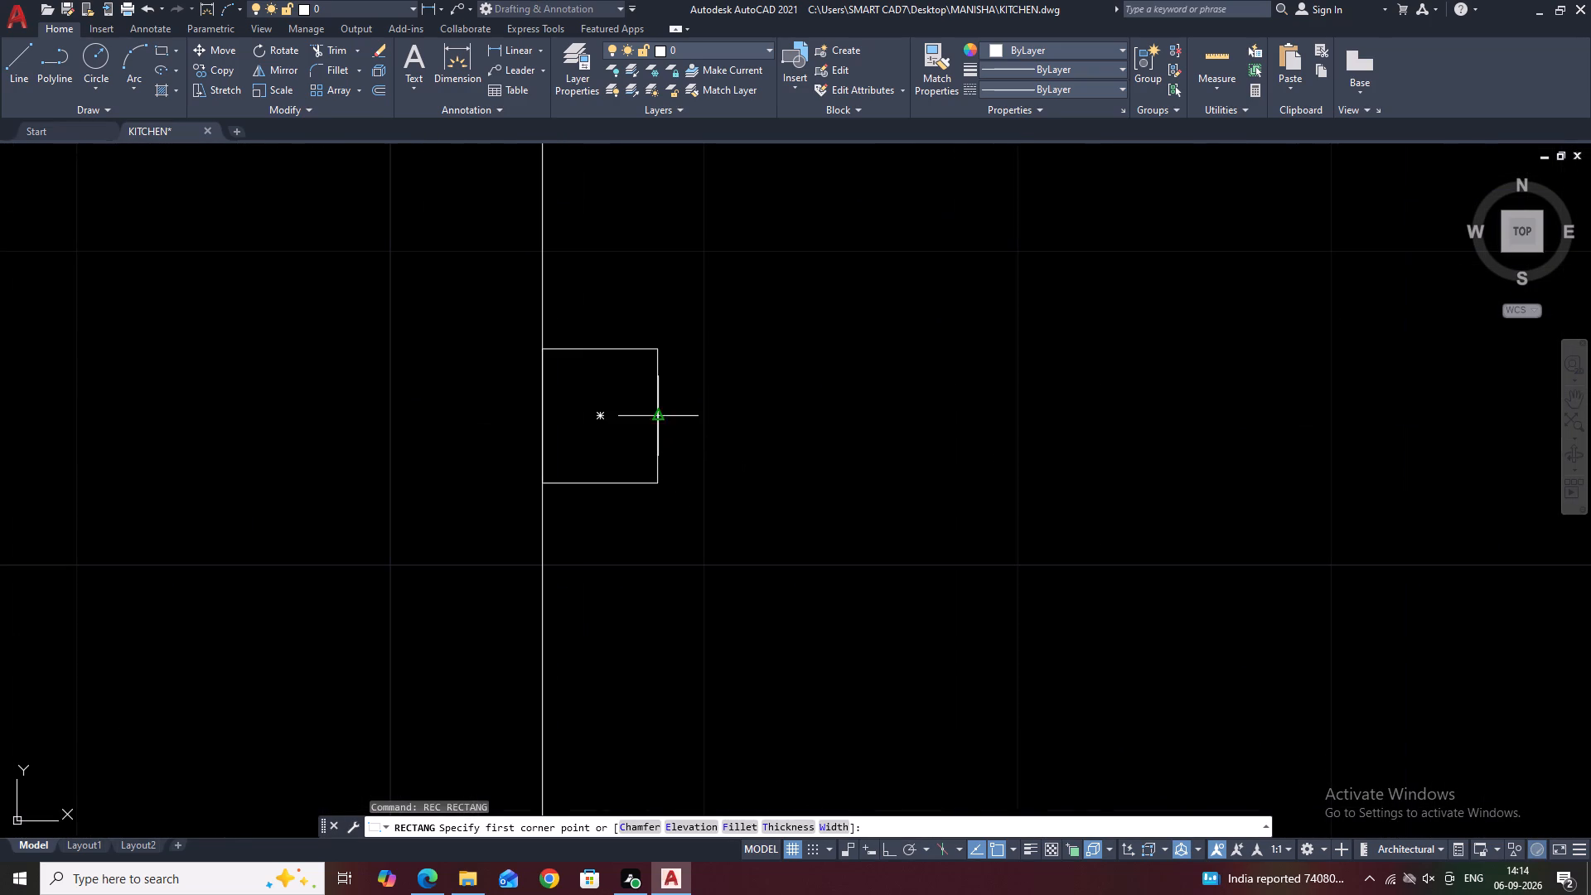
click(656, 385)
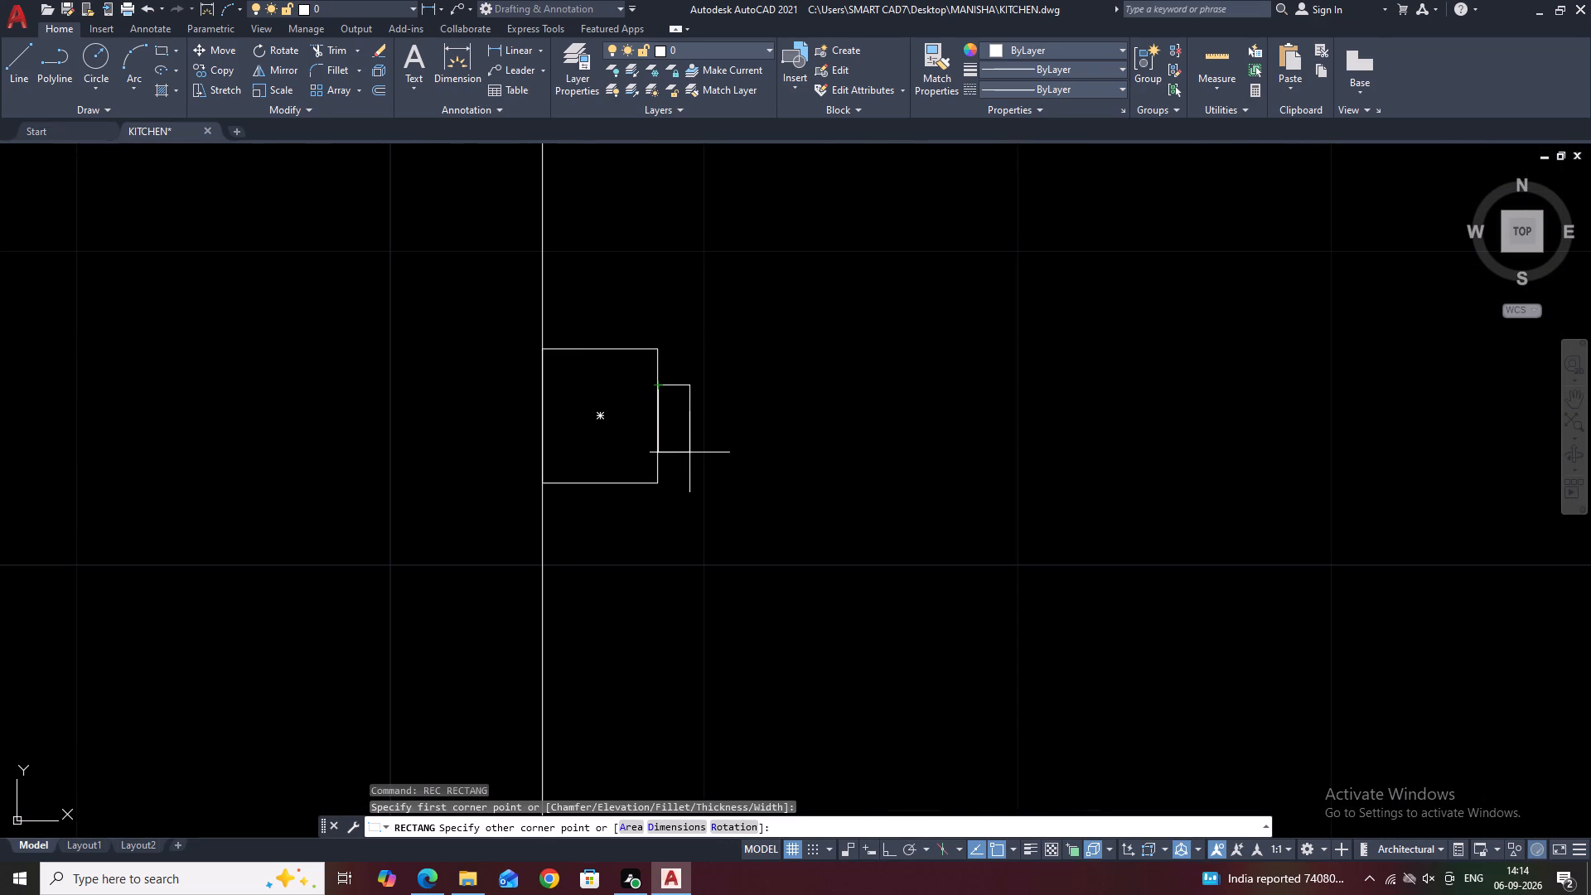
click(689, 452)
scroll(745, 418, down, 3)
middle_drag(951, 381, 908, 433)
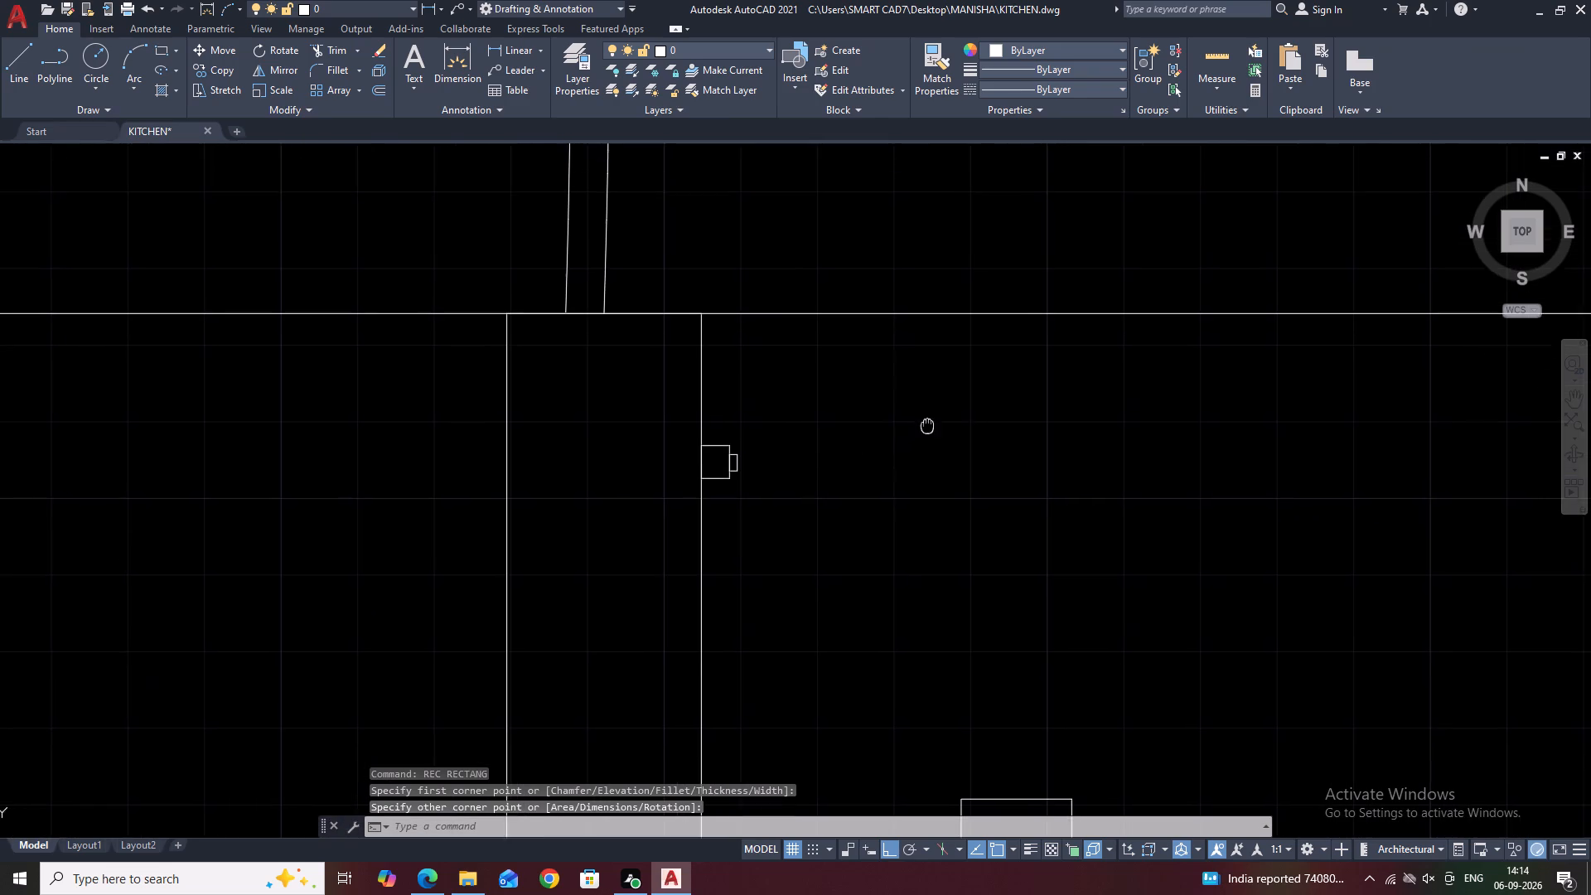
Draw an L-shaped handle line from the smaller rectangle's right edge, running outward and up to the long horizontal line.
middle_drag(908, 433, 793, 448)
text(L)
key(space)
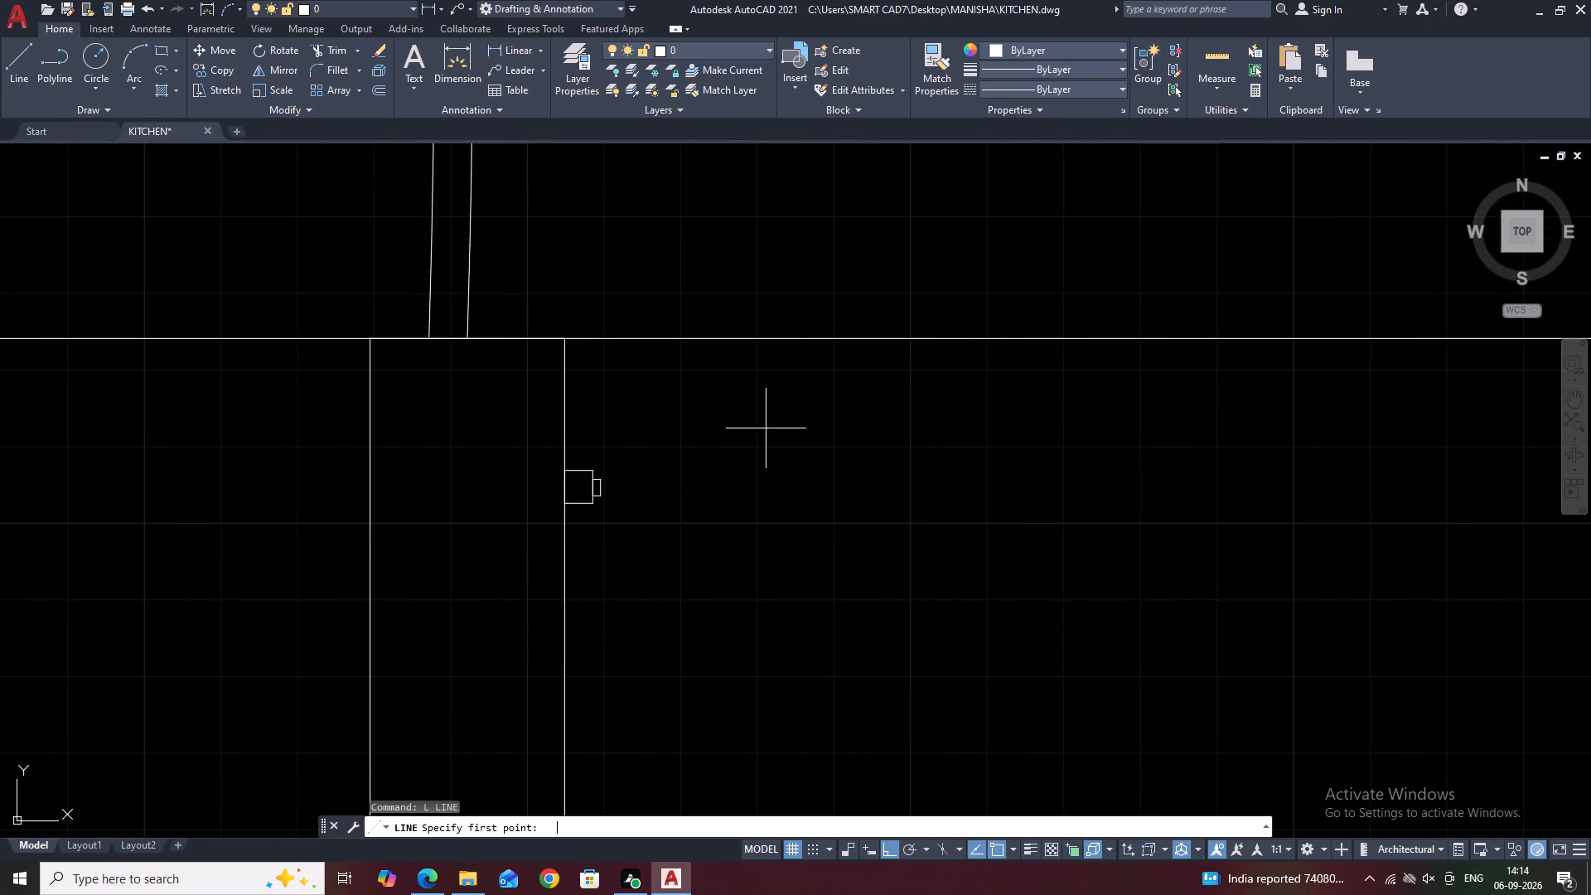
scroll(605, 486, up, 1)
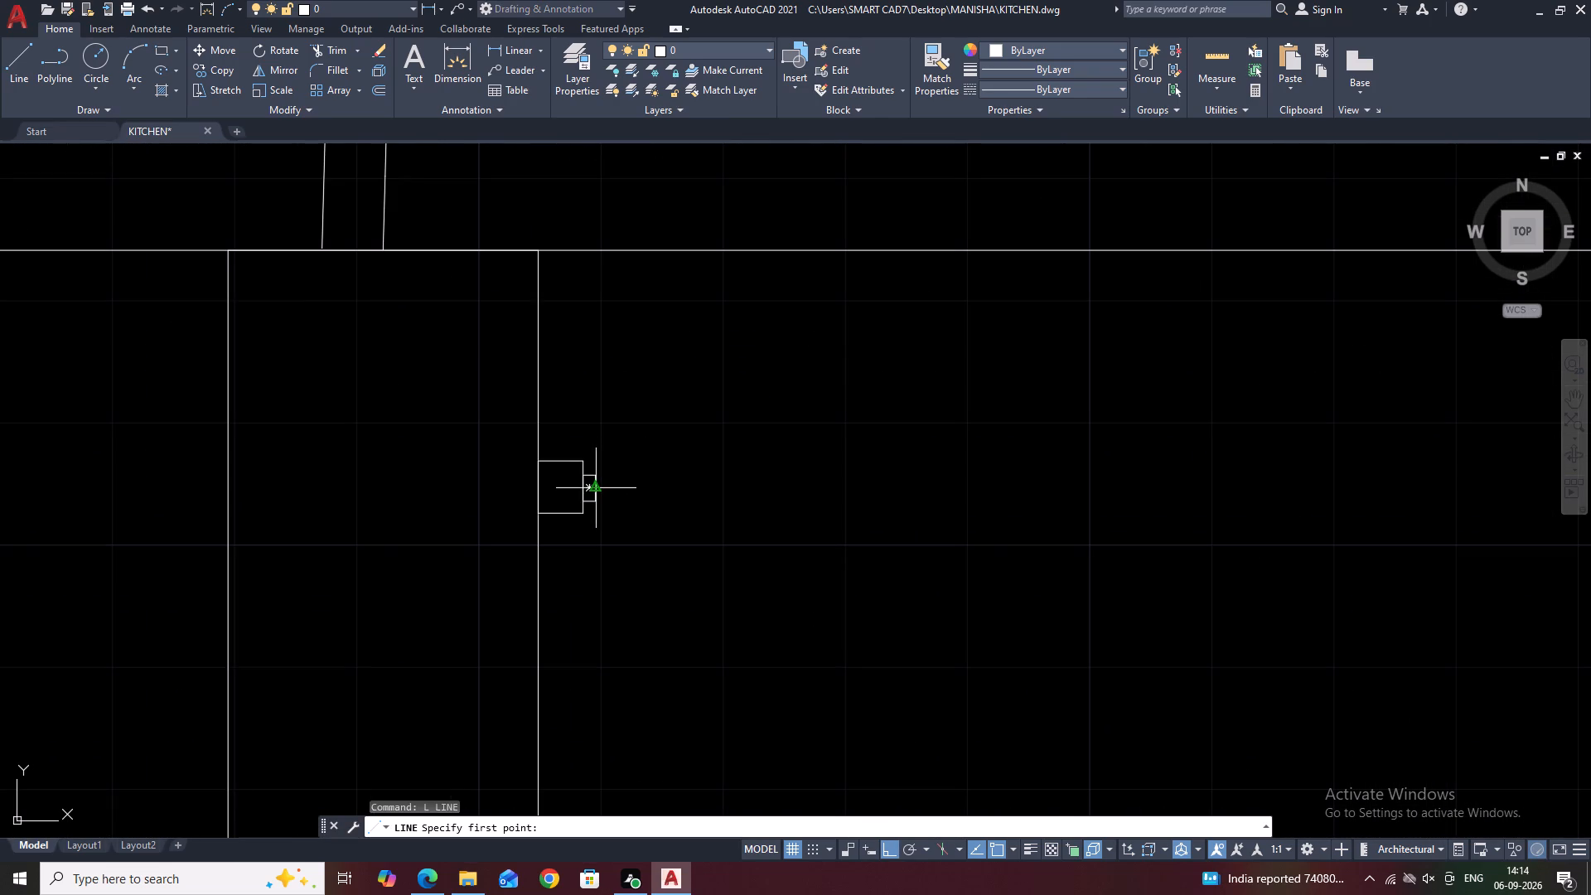
click(598, 486)
click(639, 480)
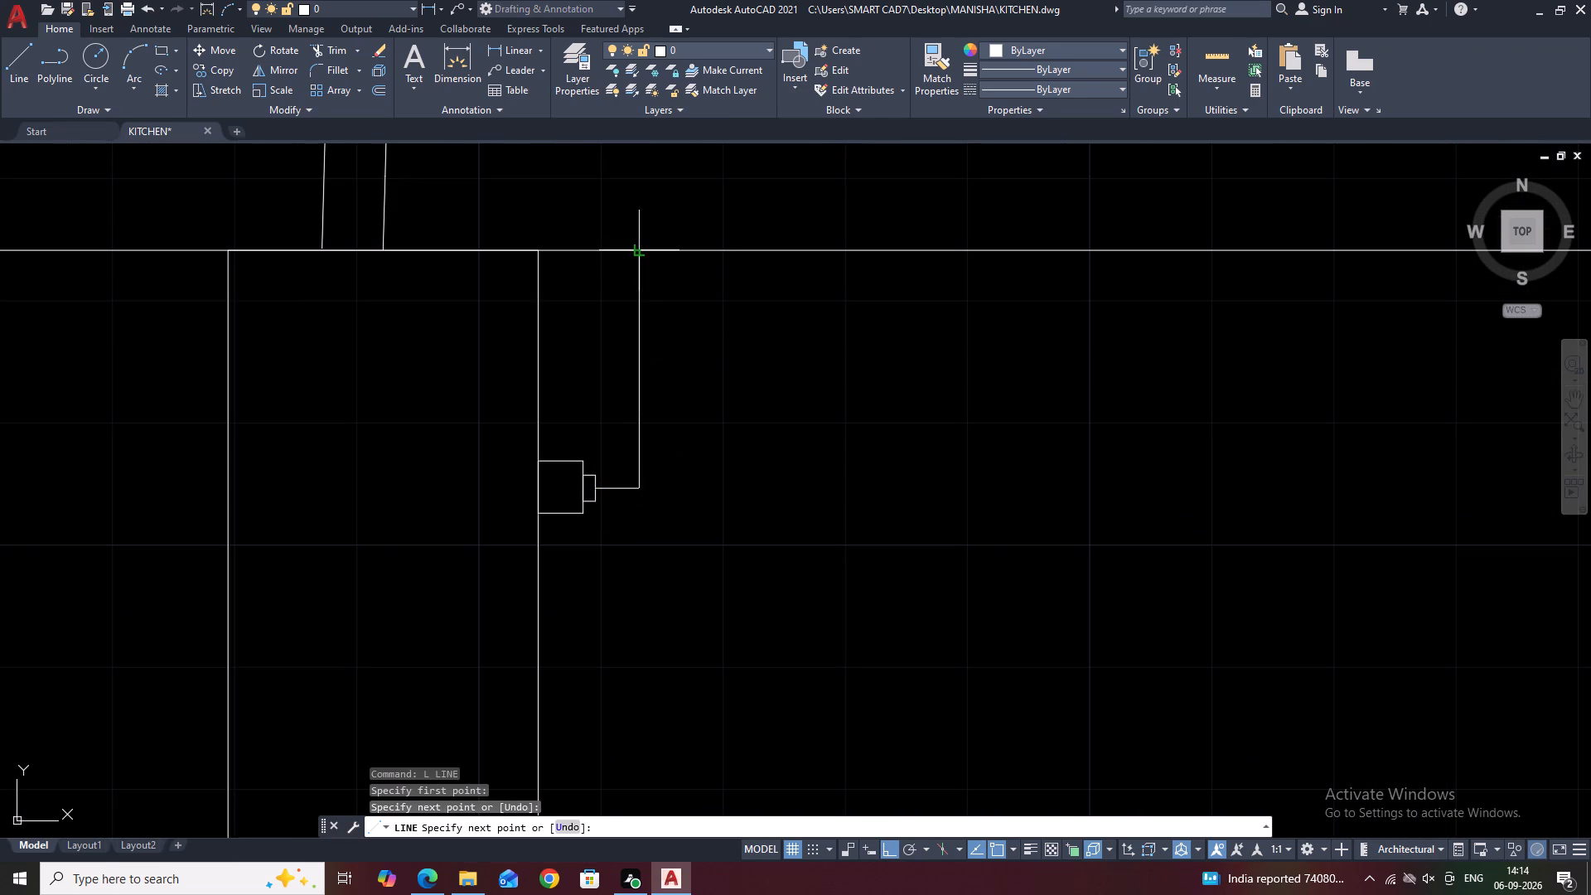
click(637, 251)
scroll(680, 252, down, 3)
key(Escape)
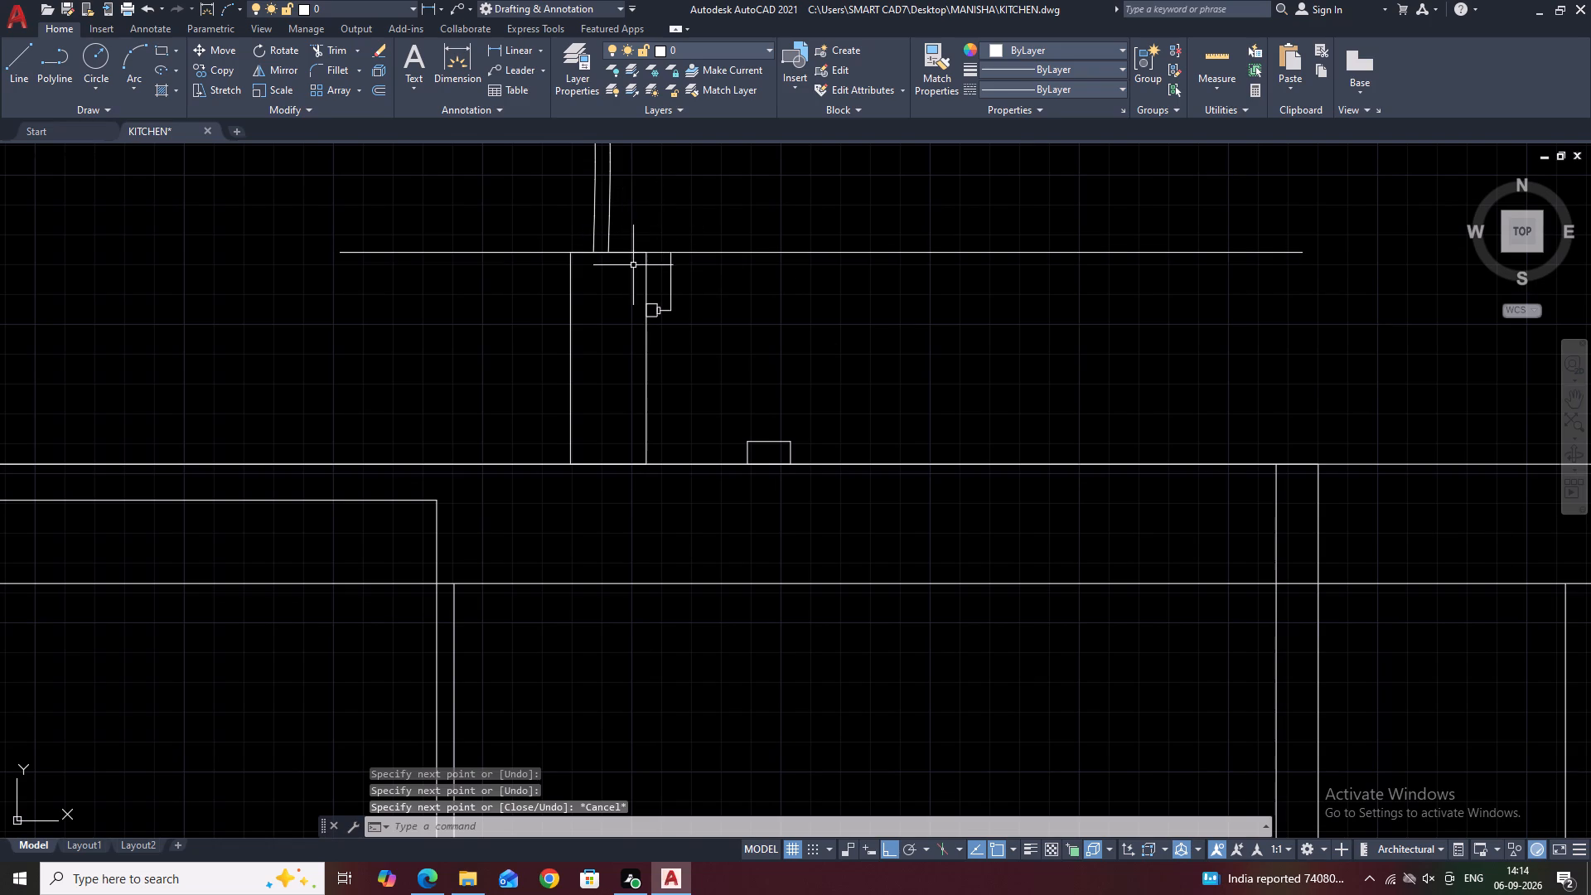
Offset the handle's vertical line by 0.05 toward the faucet body.
middle_drag(637, 268, 666, 297)
scroll(684, 348, up, 1)
drag(722, 289, 718, 288)
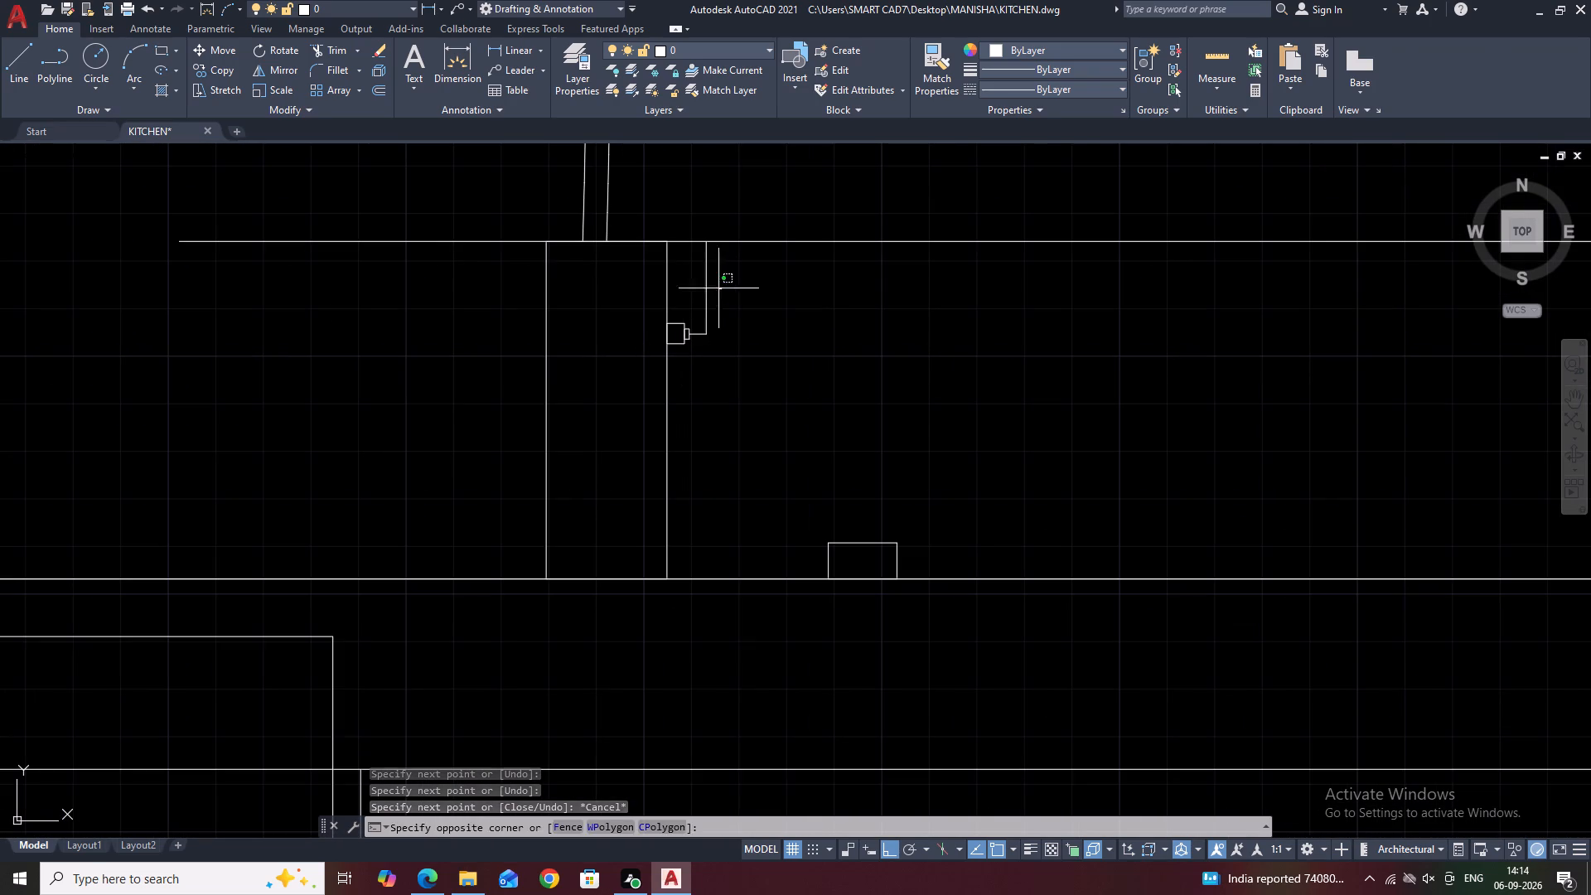
drag(718, 288, 712, 283)
click(696, 269)
middle_drag(729, 322, 739, 375)
text(O)
key(space)
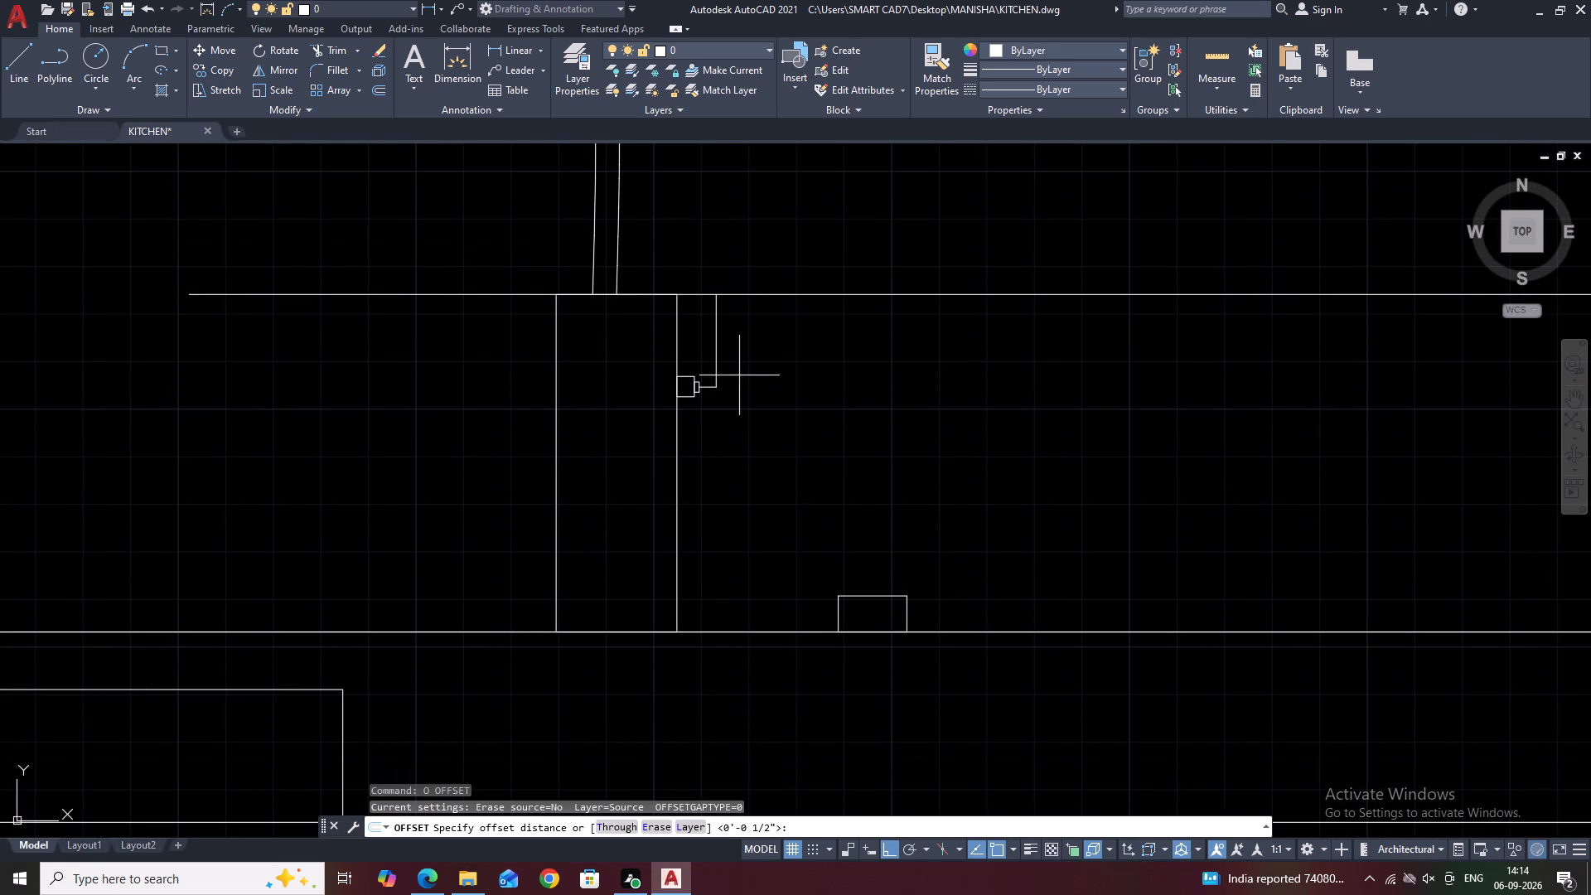
text(0.)
key(0)
key(5)
key(space)
scroll(705, 351, up, 3)
click(703, 349)
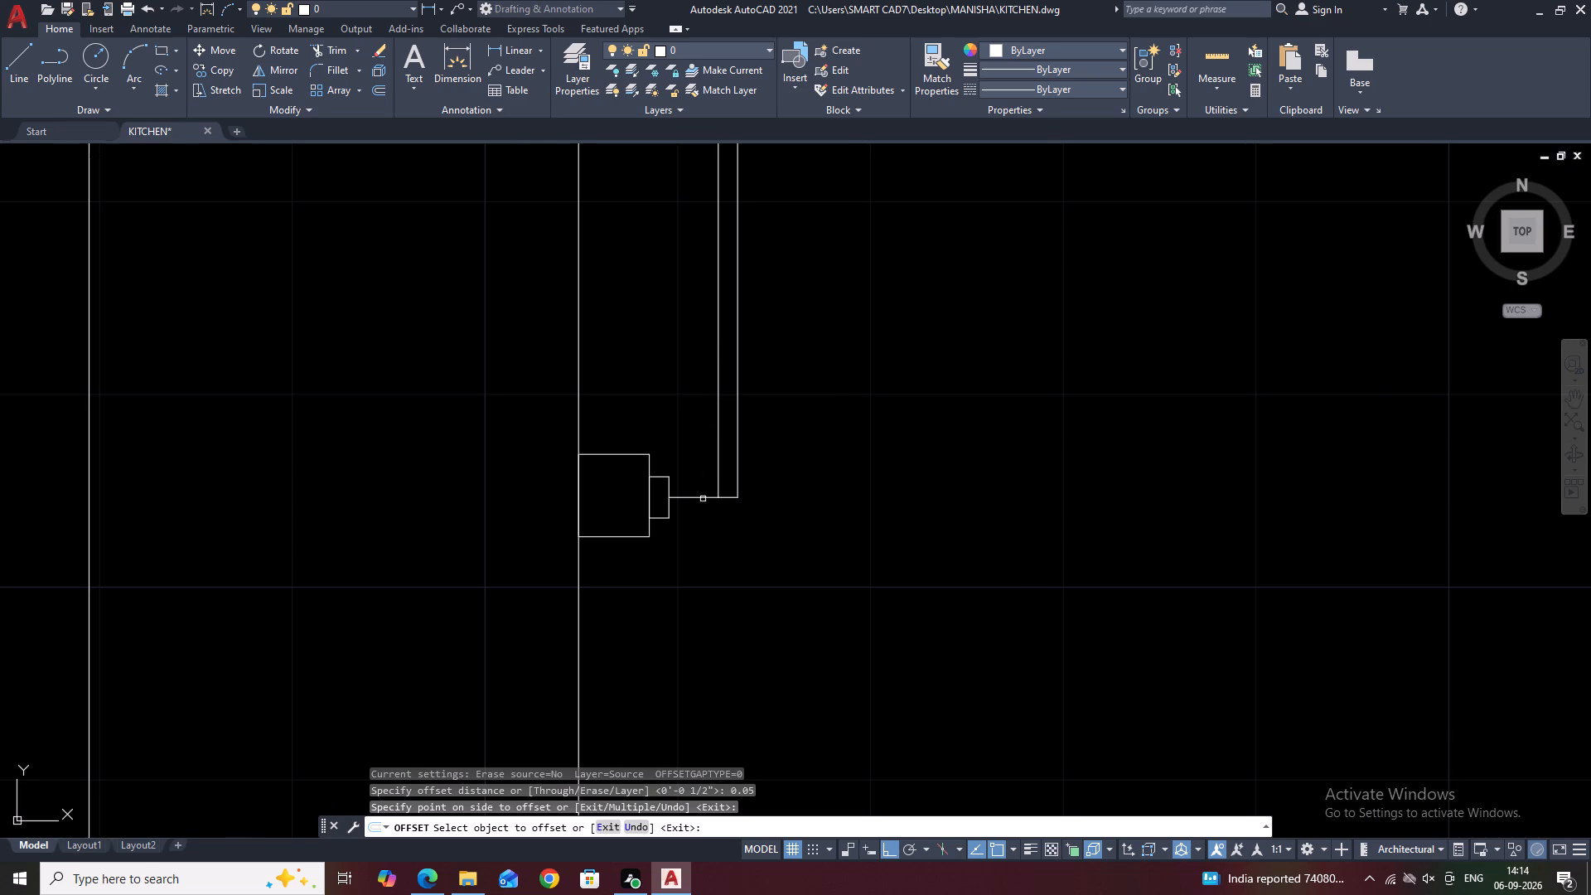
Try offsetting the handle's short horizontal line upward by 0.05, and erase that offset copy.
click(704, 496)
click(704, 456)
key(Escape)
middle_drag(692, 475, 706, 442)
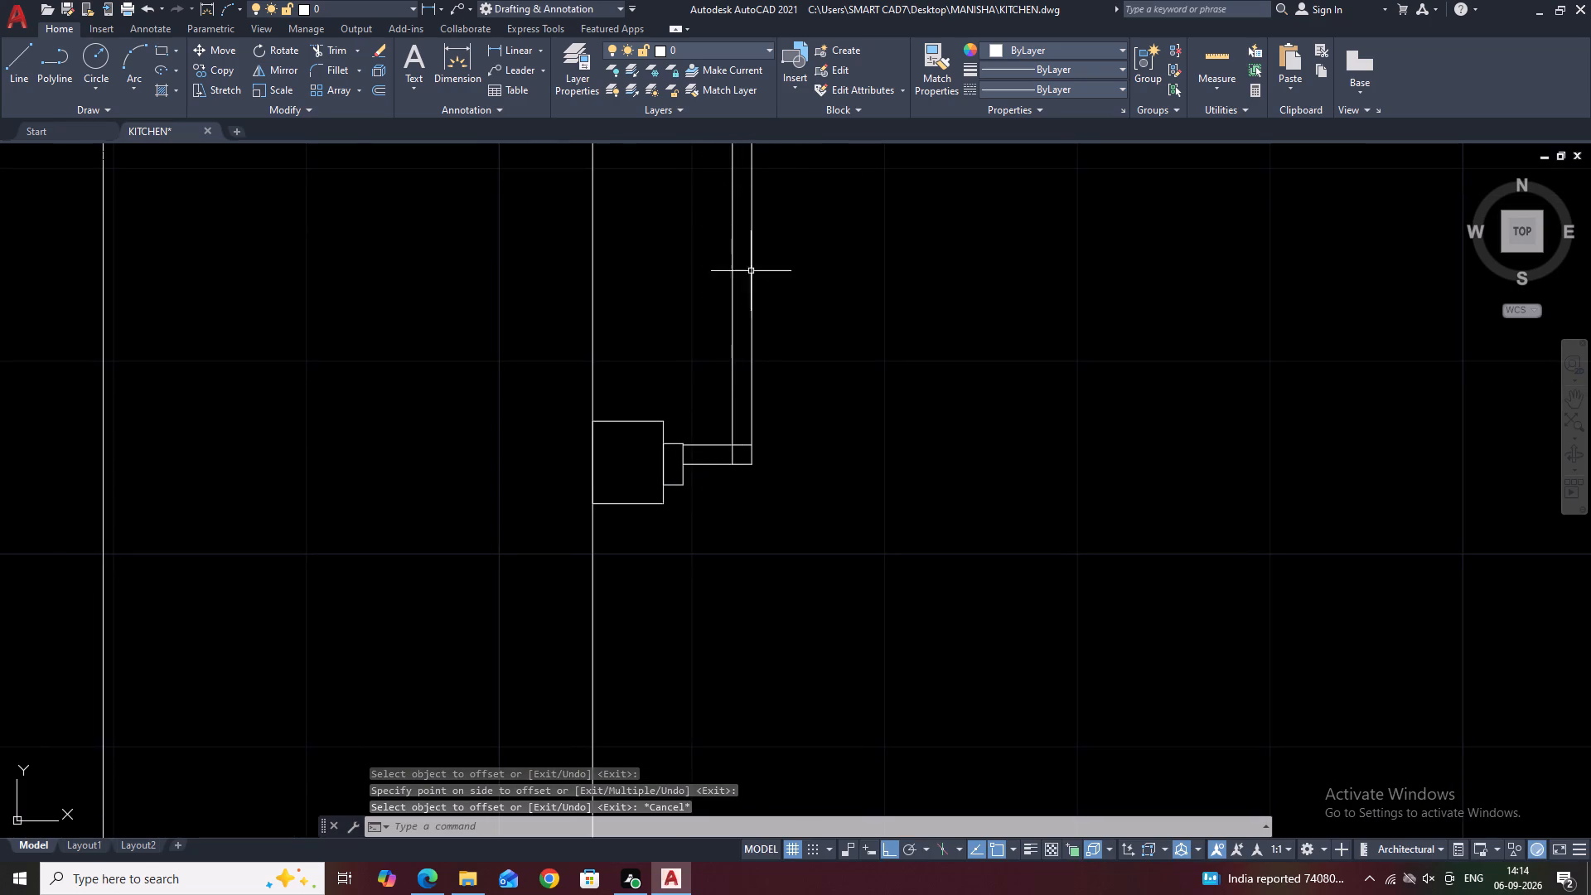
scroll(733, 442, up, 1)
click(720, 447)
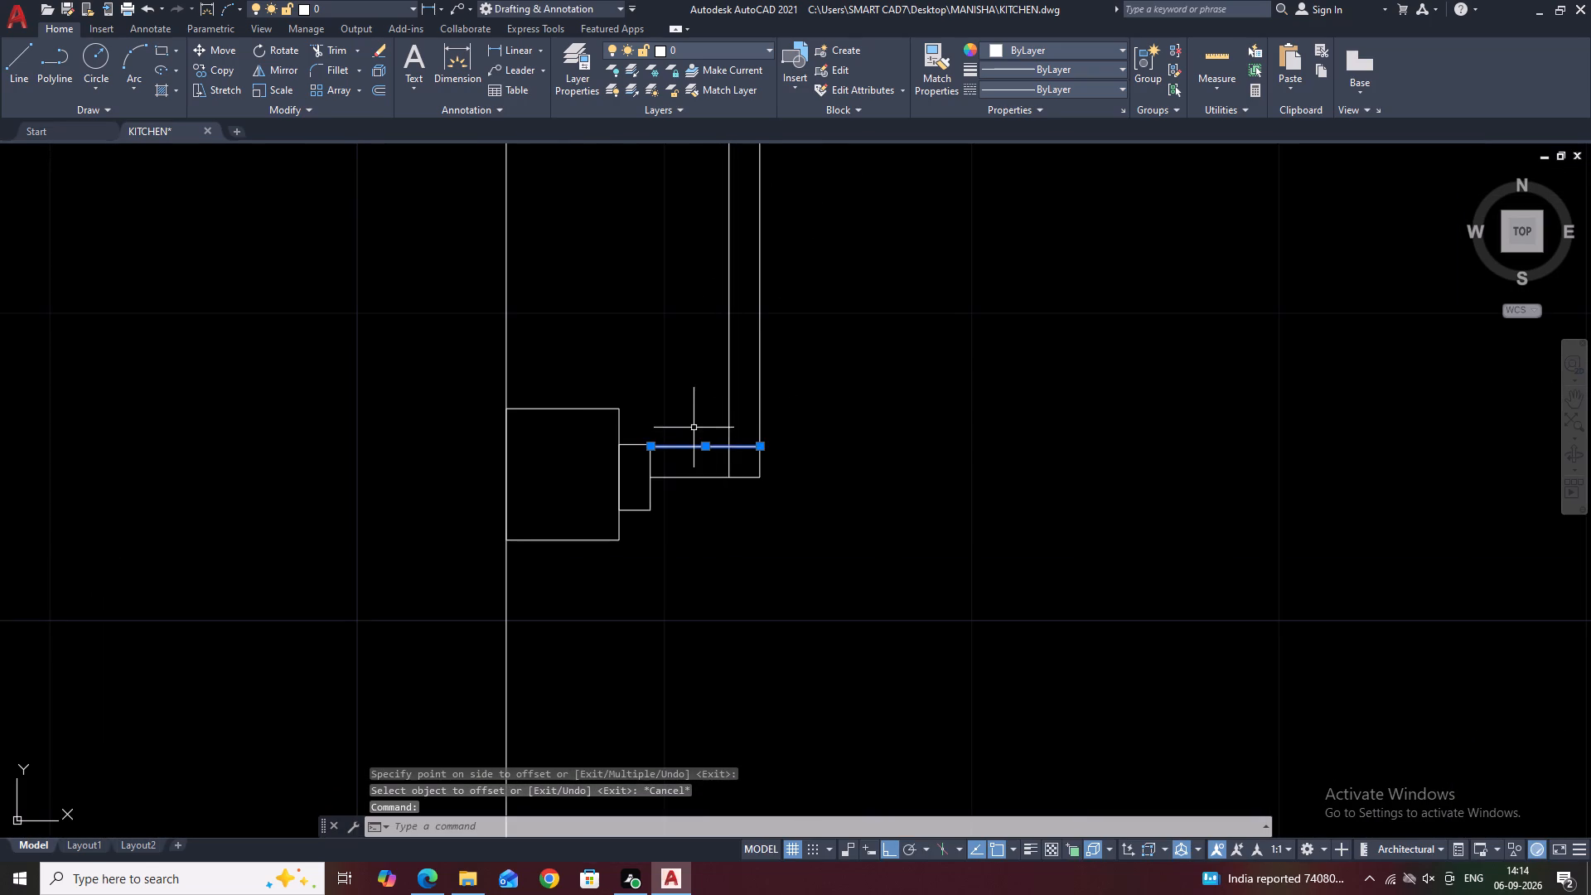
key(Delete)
Copy the handle's short horizontal line to a position slightly above the original.
click(698, 474)
click(695, 481)
text(CO)
key(space)
scroll(642, 477, up, 2)
click(655, 481)
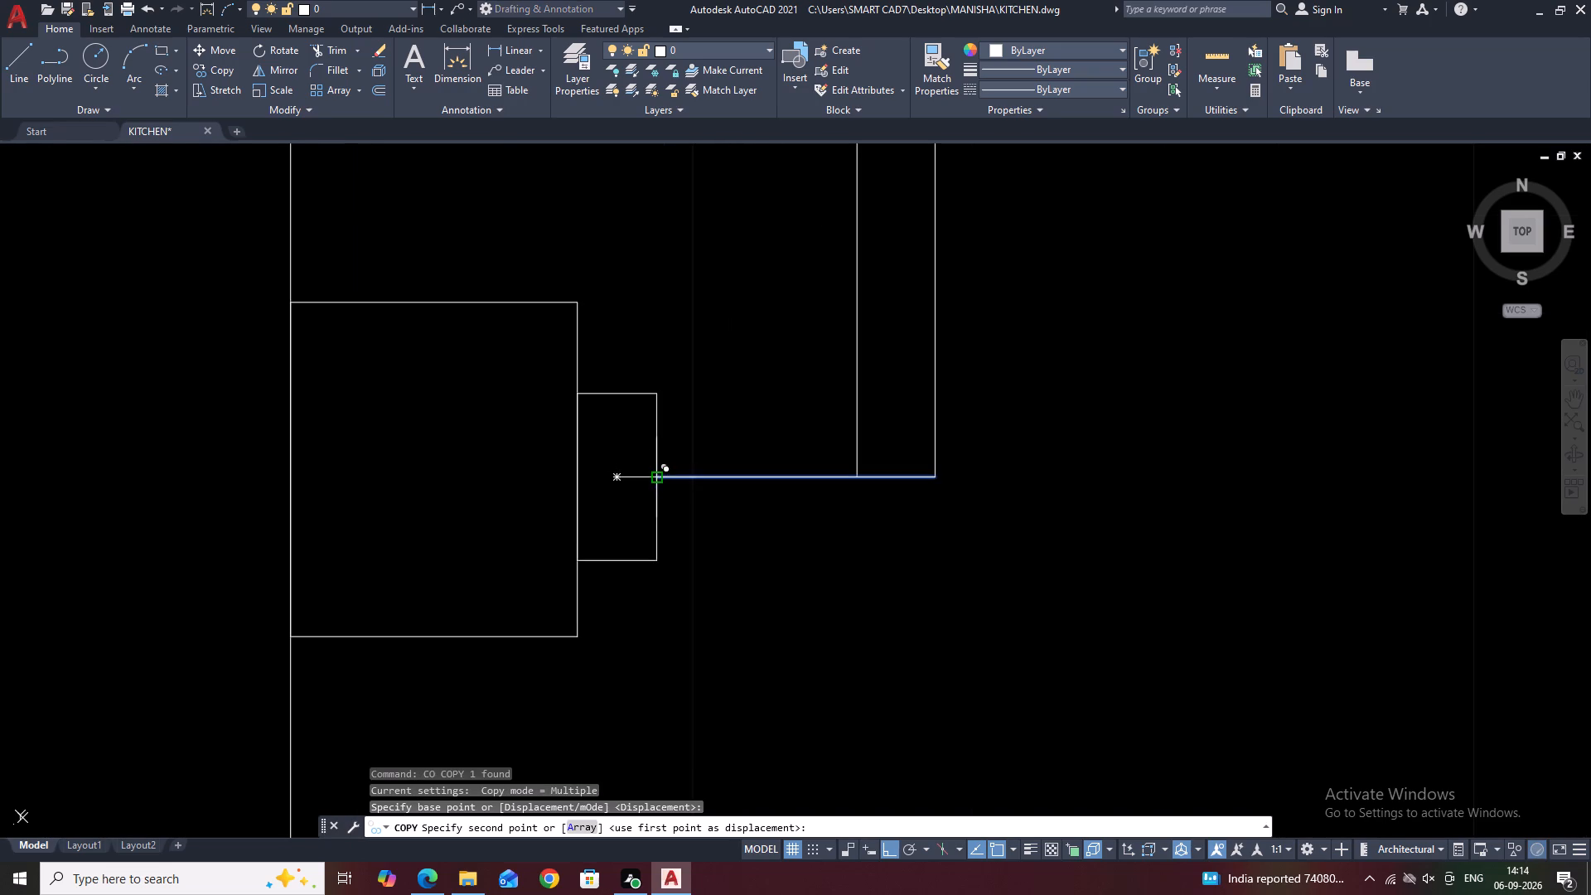
click(653, 462)
key(Escape)
middle_drag(820, 362, 838, 390)
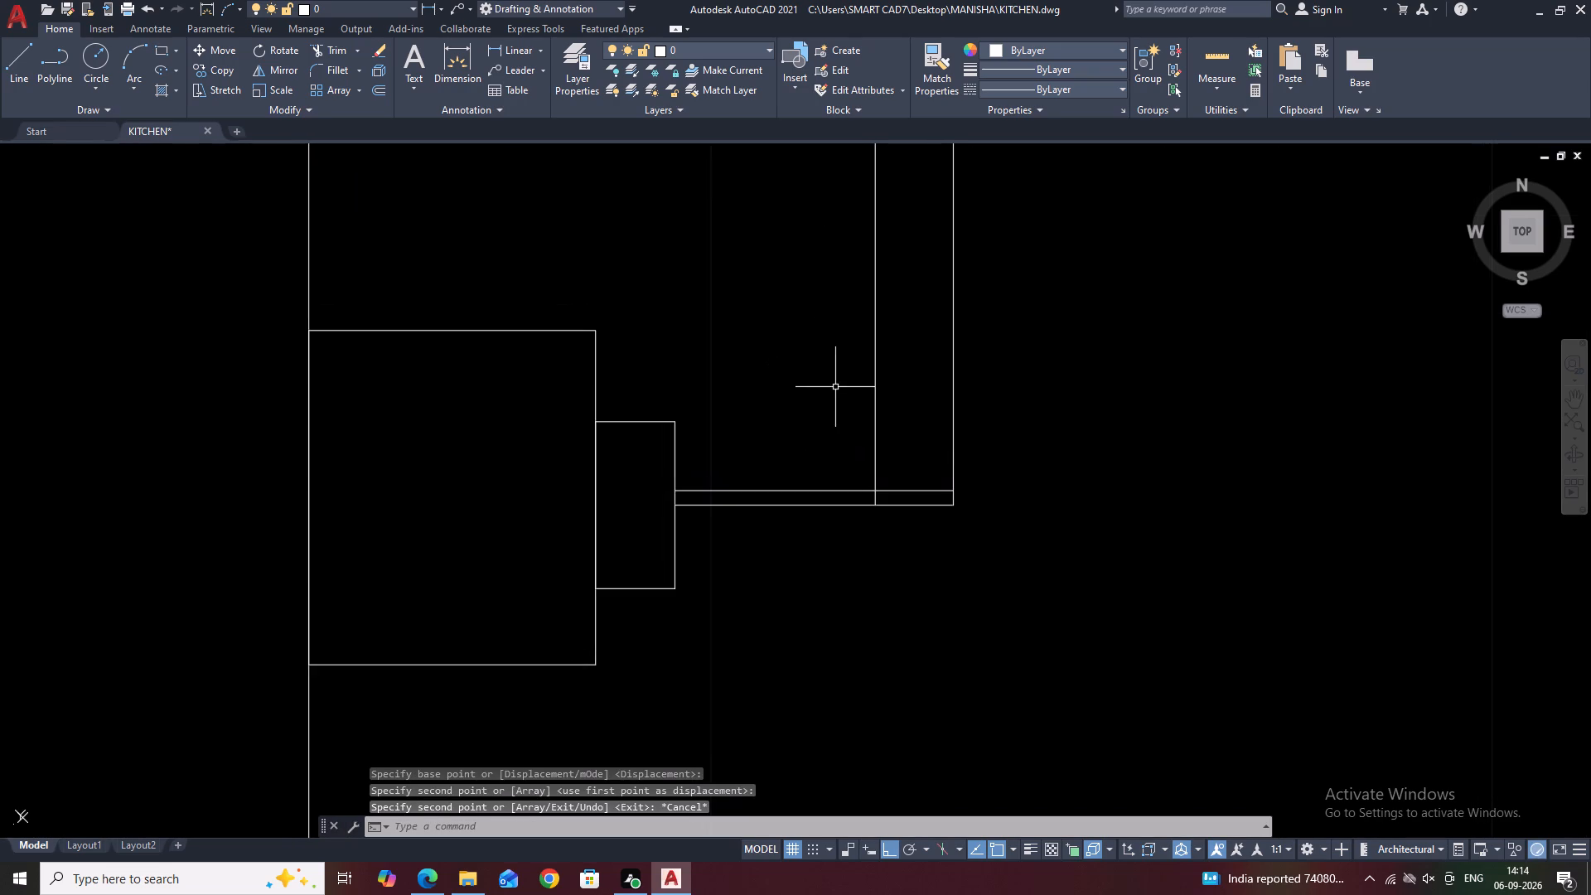
Trim the overlapping line ends at the handle's lower corner so the inner lines meet cleanly.
key(t)
key(r)
key(space)
scroll(861, 486, up, 2)
click(911, 515)
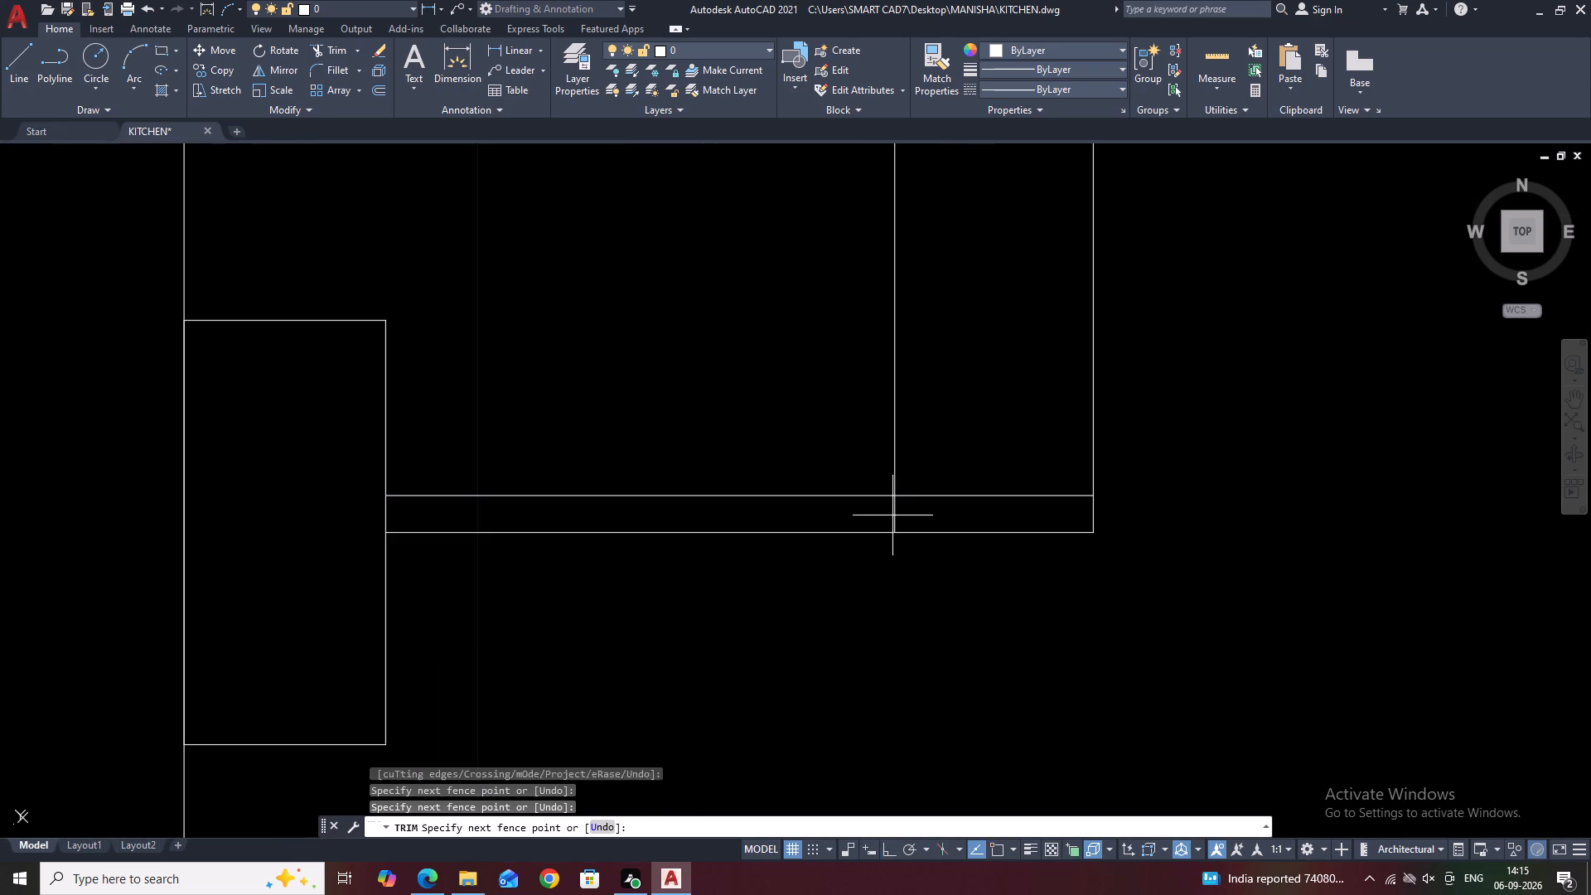
click(887, 515)
click(921, 492)
scroll(933, 491, down, 1)
click(929, 499)
scroll(969, 458, down, 2)
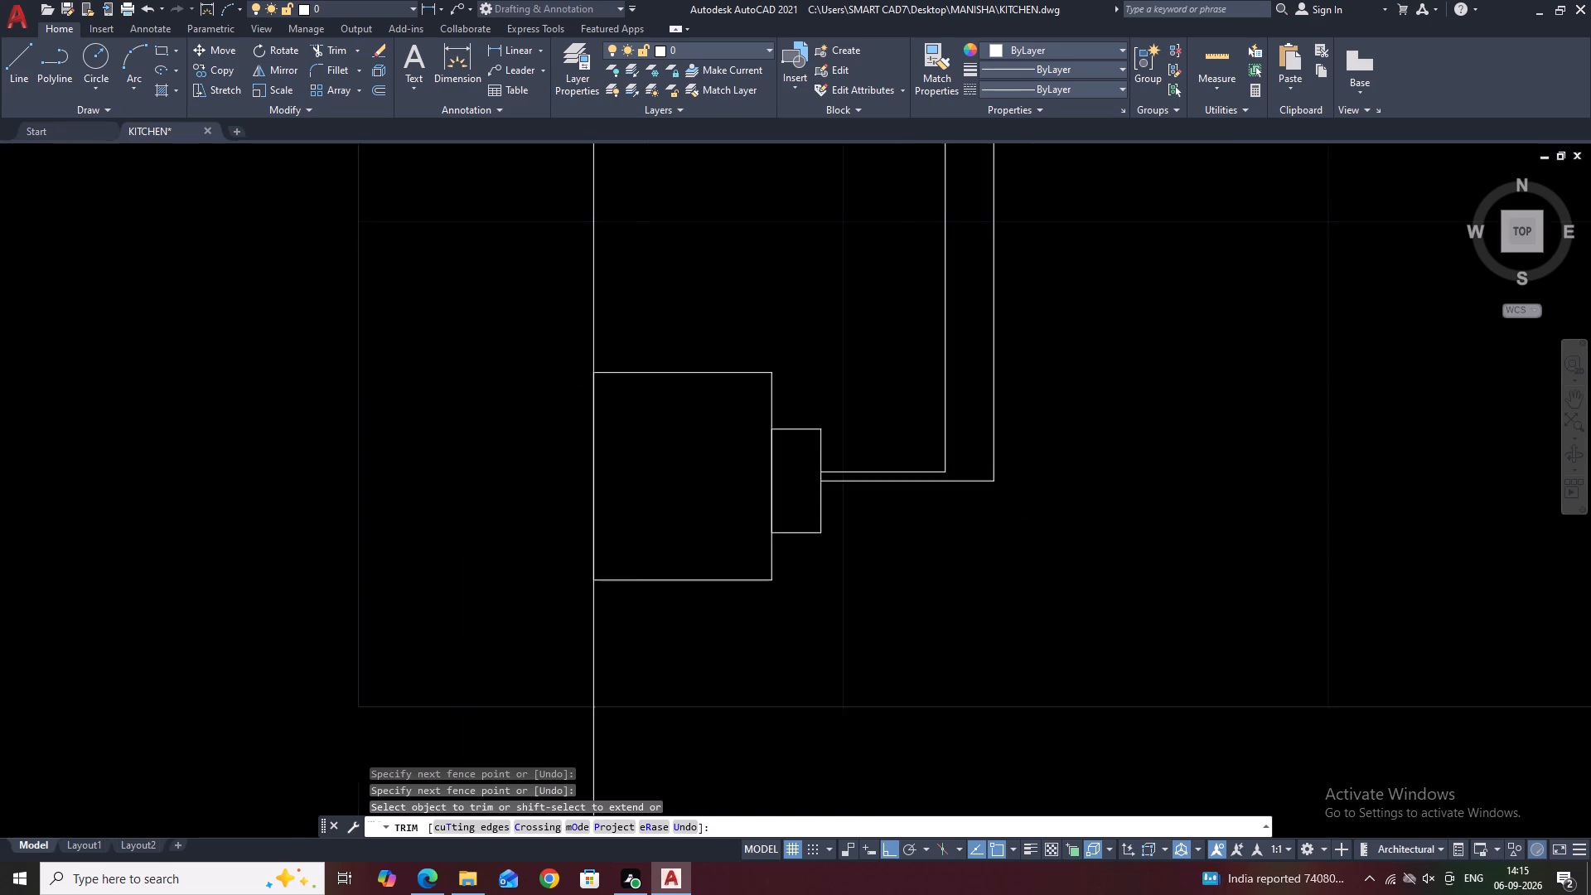
scroll(1066, 296, down, 1)
middle_drag(1067, 298, 1059, 399)
scroll(1059, 403, down, 3)
middle_drag(1132, 365, 1069, 385)
key(Escape)
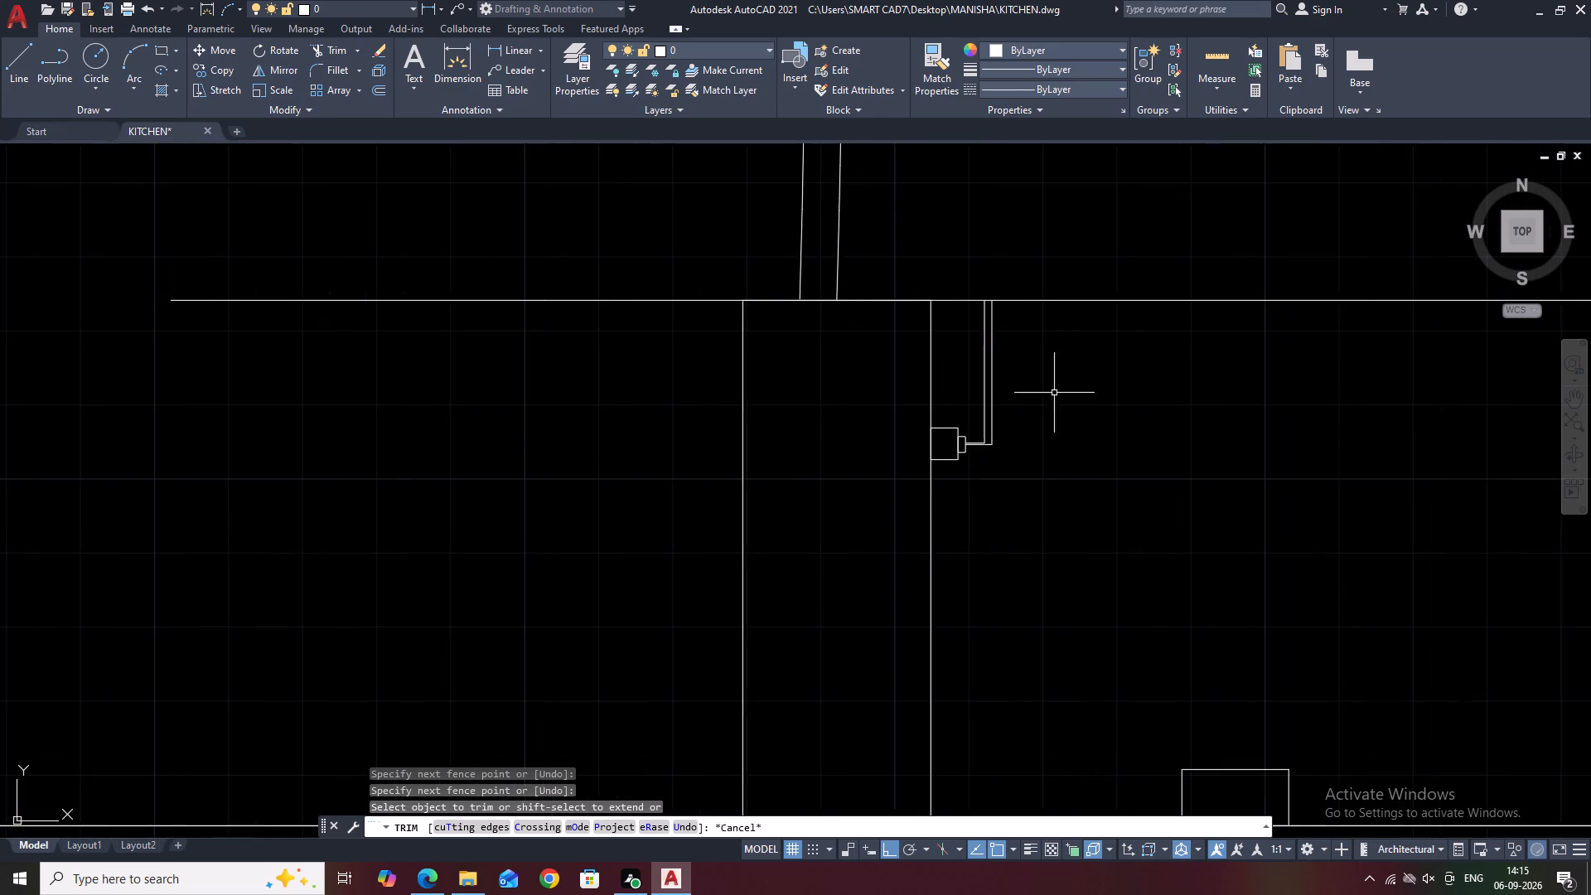
Mirror the complete handle assembly across the faucet body's vertical centreline, keeping the original.
scroll(1013, 395, down, 1)
scroll(988, 384, up, 3)
scroll(1018, 381, down, 2)
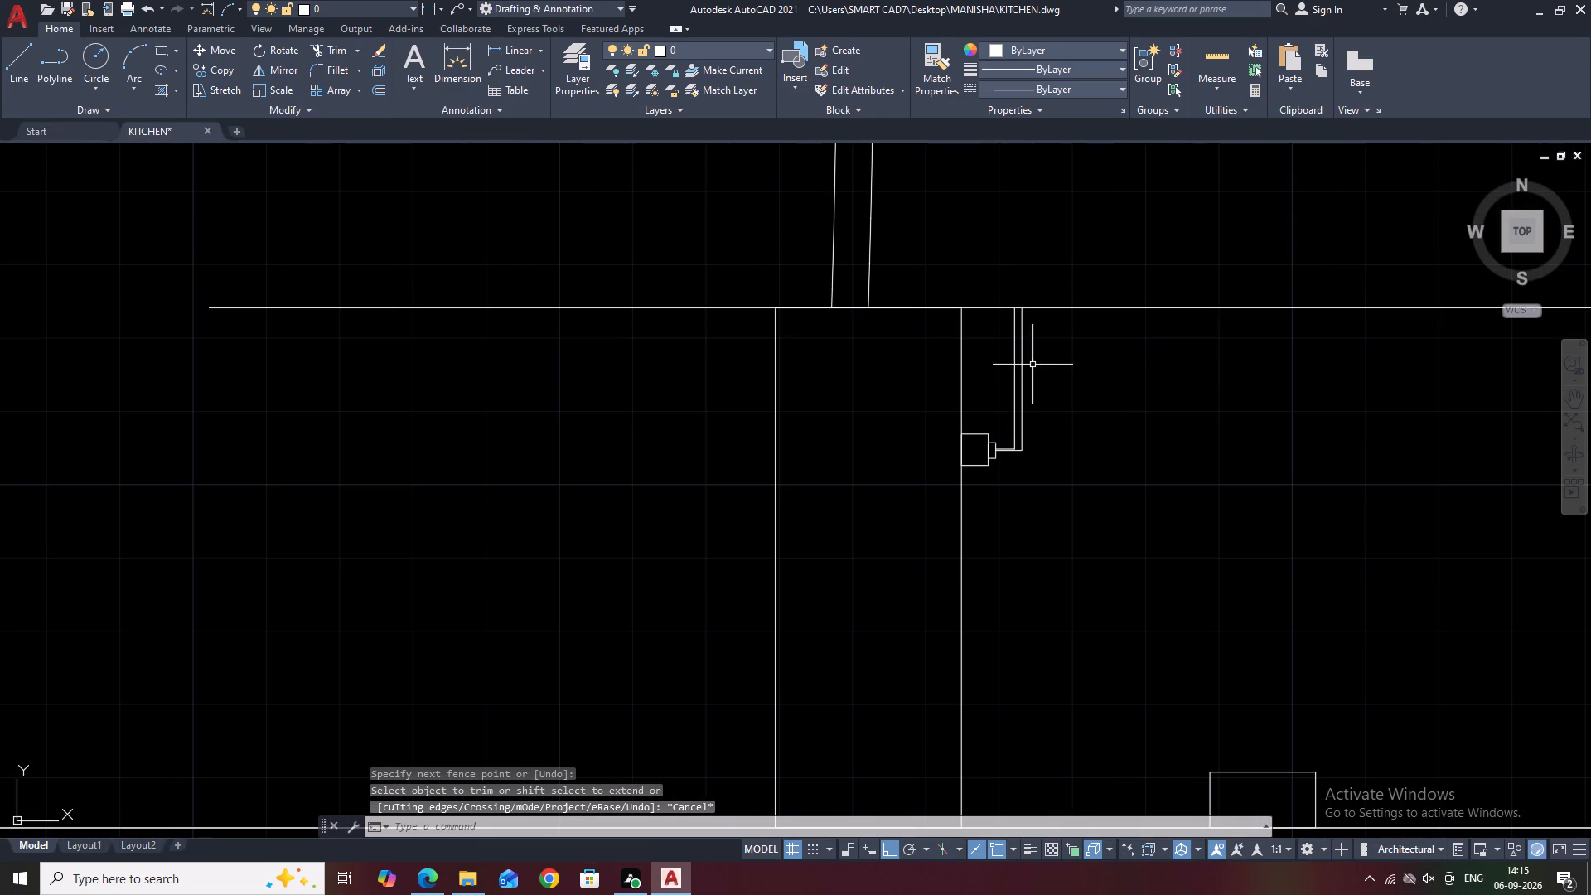
scroll(1066, 356, down, 3)
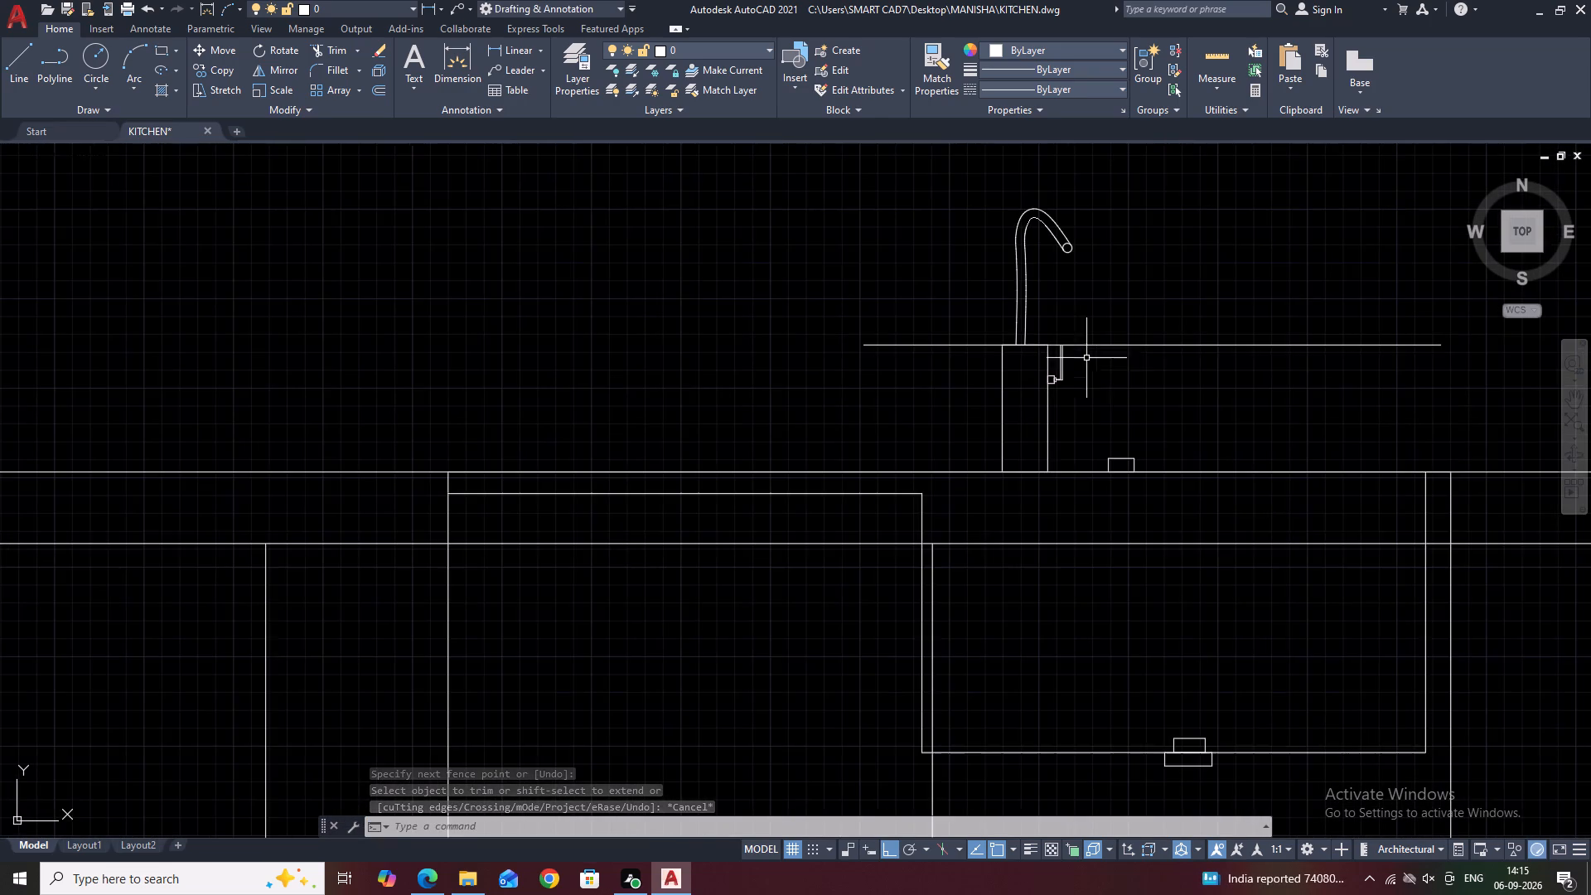
middle_drag(1159, 371, 1048, 345)
click(920, 300)
click(993, 411)
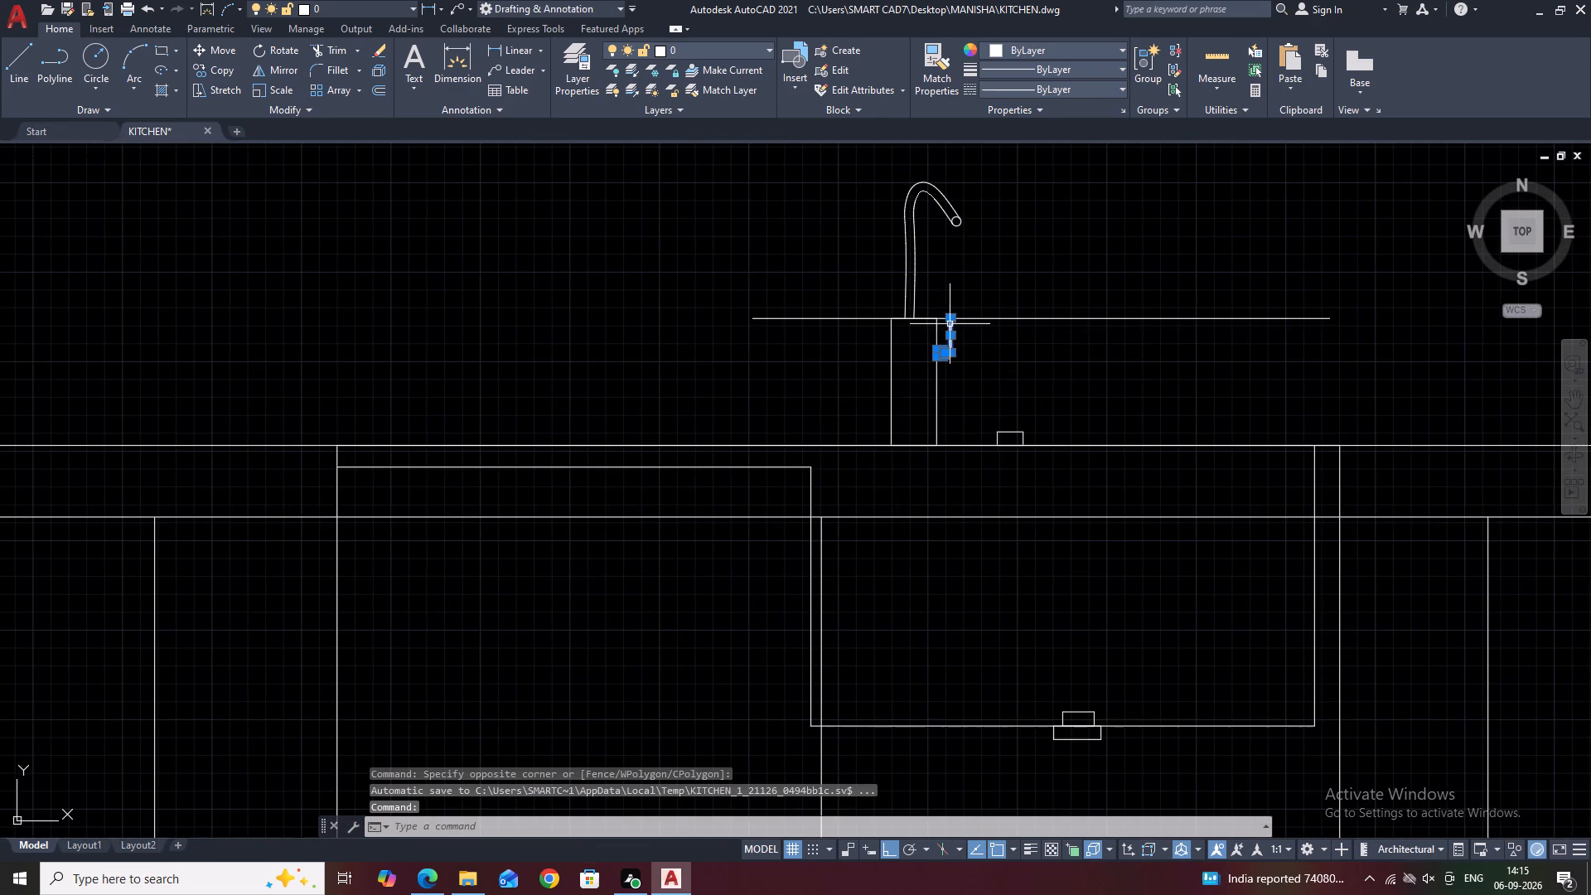
text(MI)
key(space)
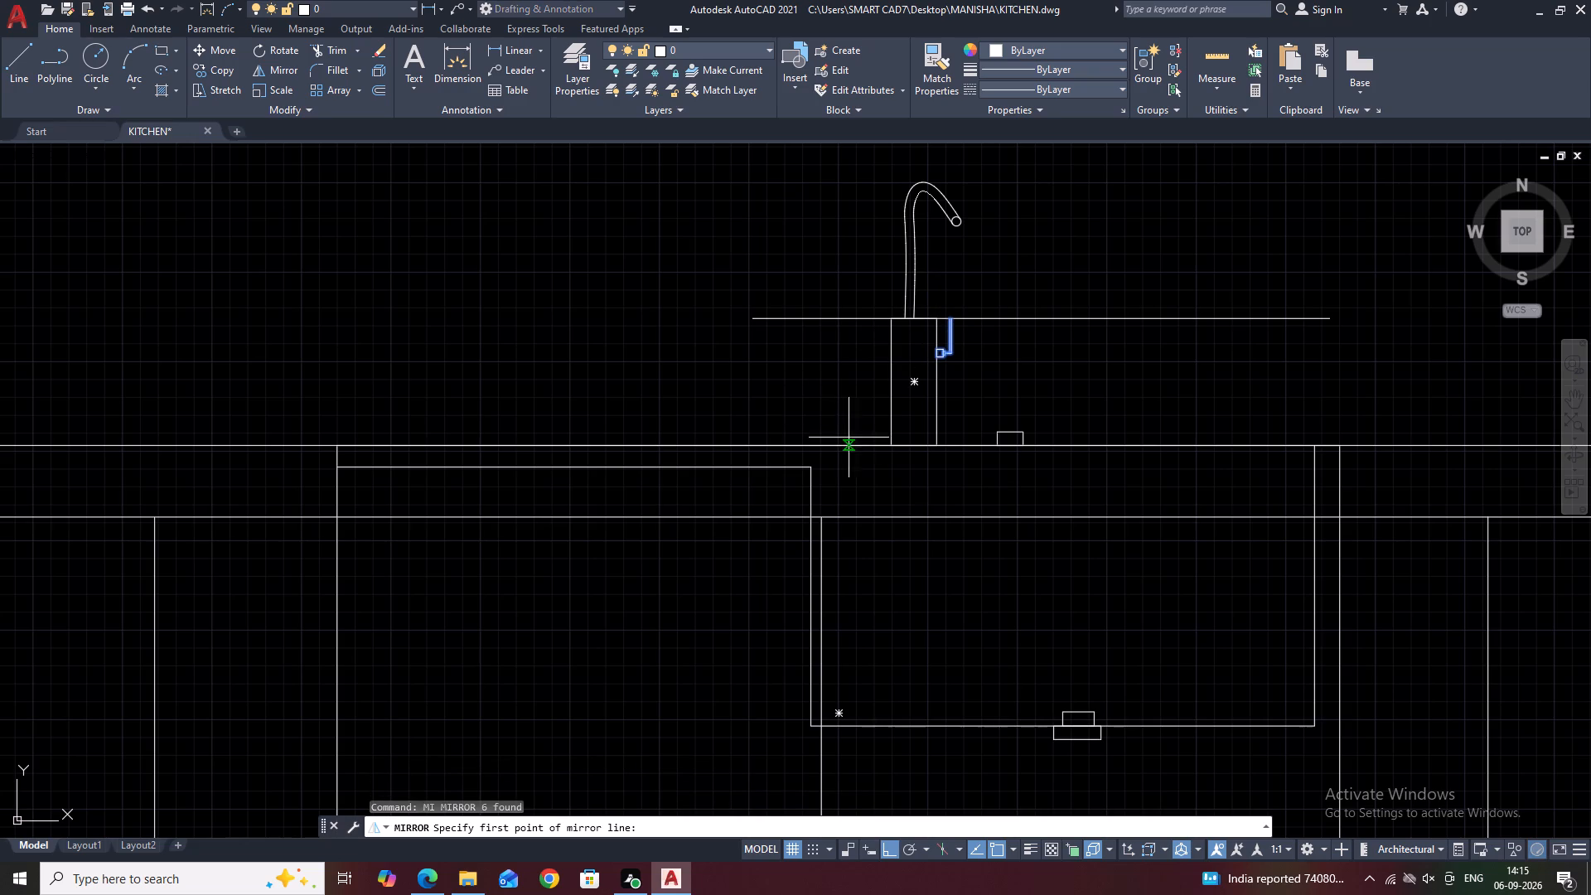
click(912, 447)
click(913, 317)
key(Return)
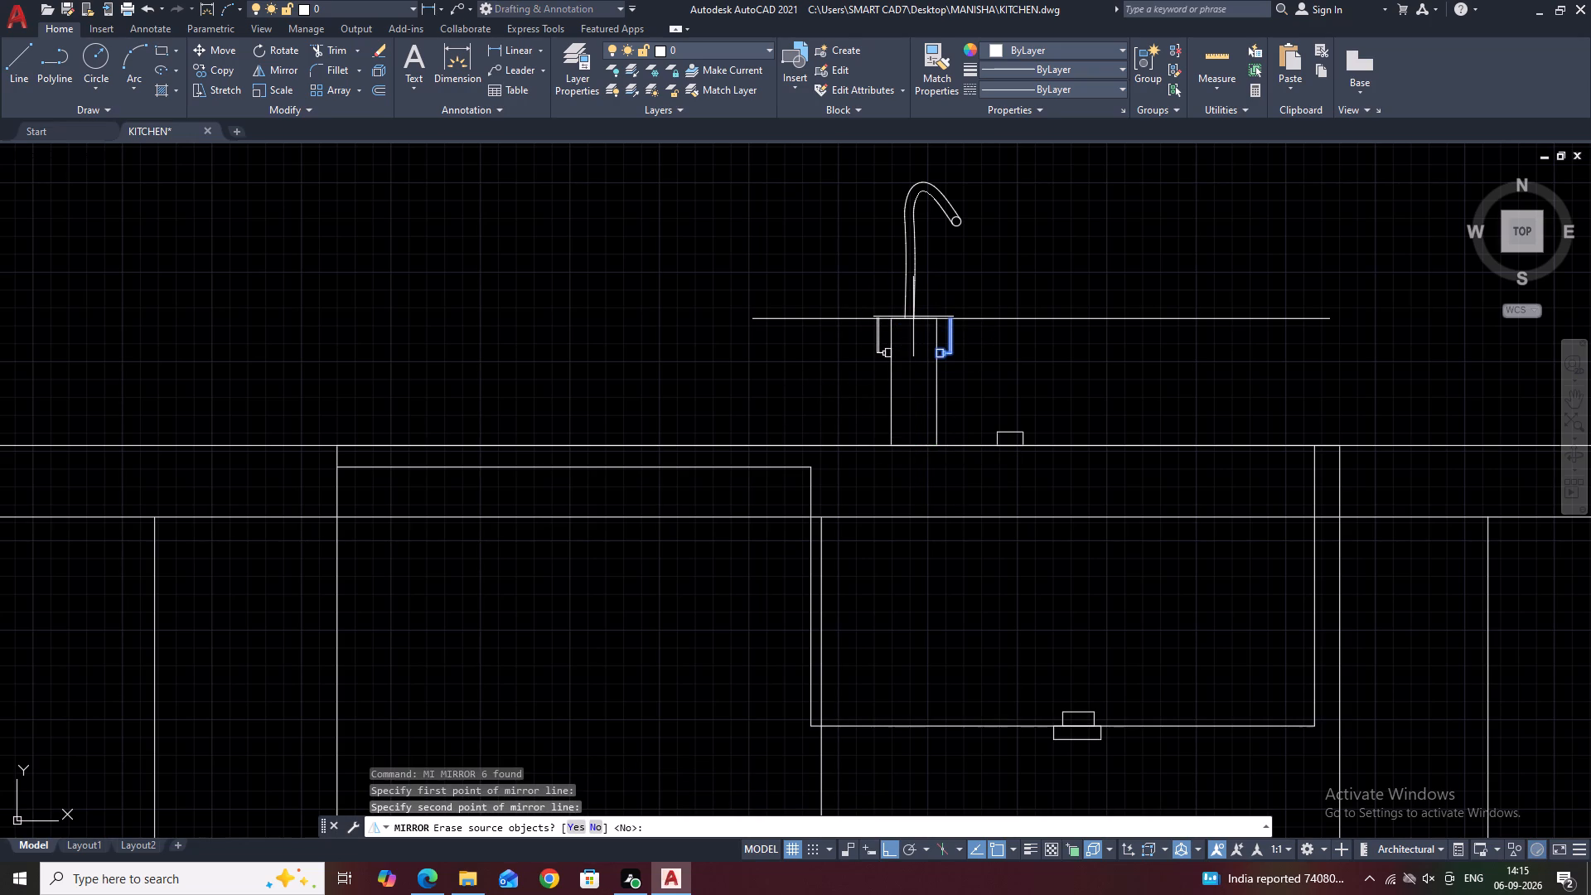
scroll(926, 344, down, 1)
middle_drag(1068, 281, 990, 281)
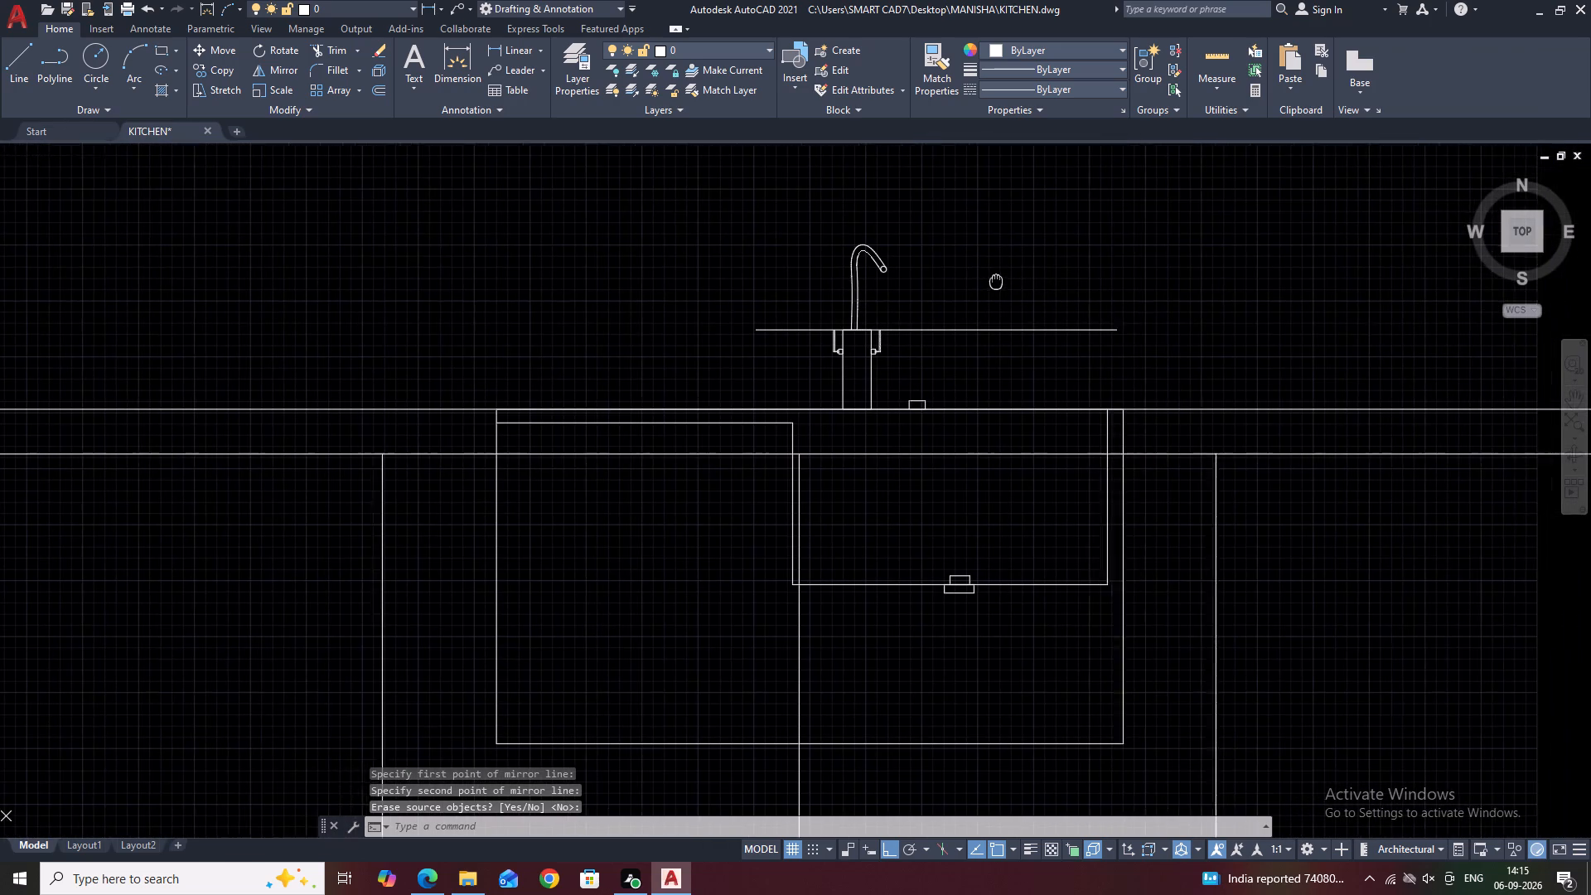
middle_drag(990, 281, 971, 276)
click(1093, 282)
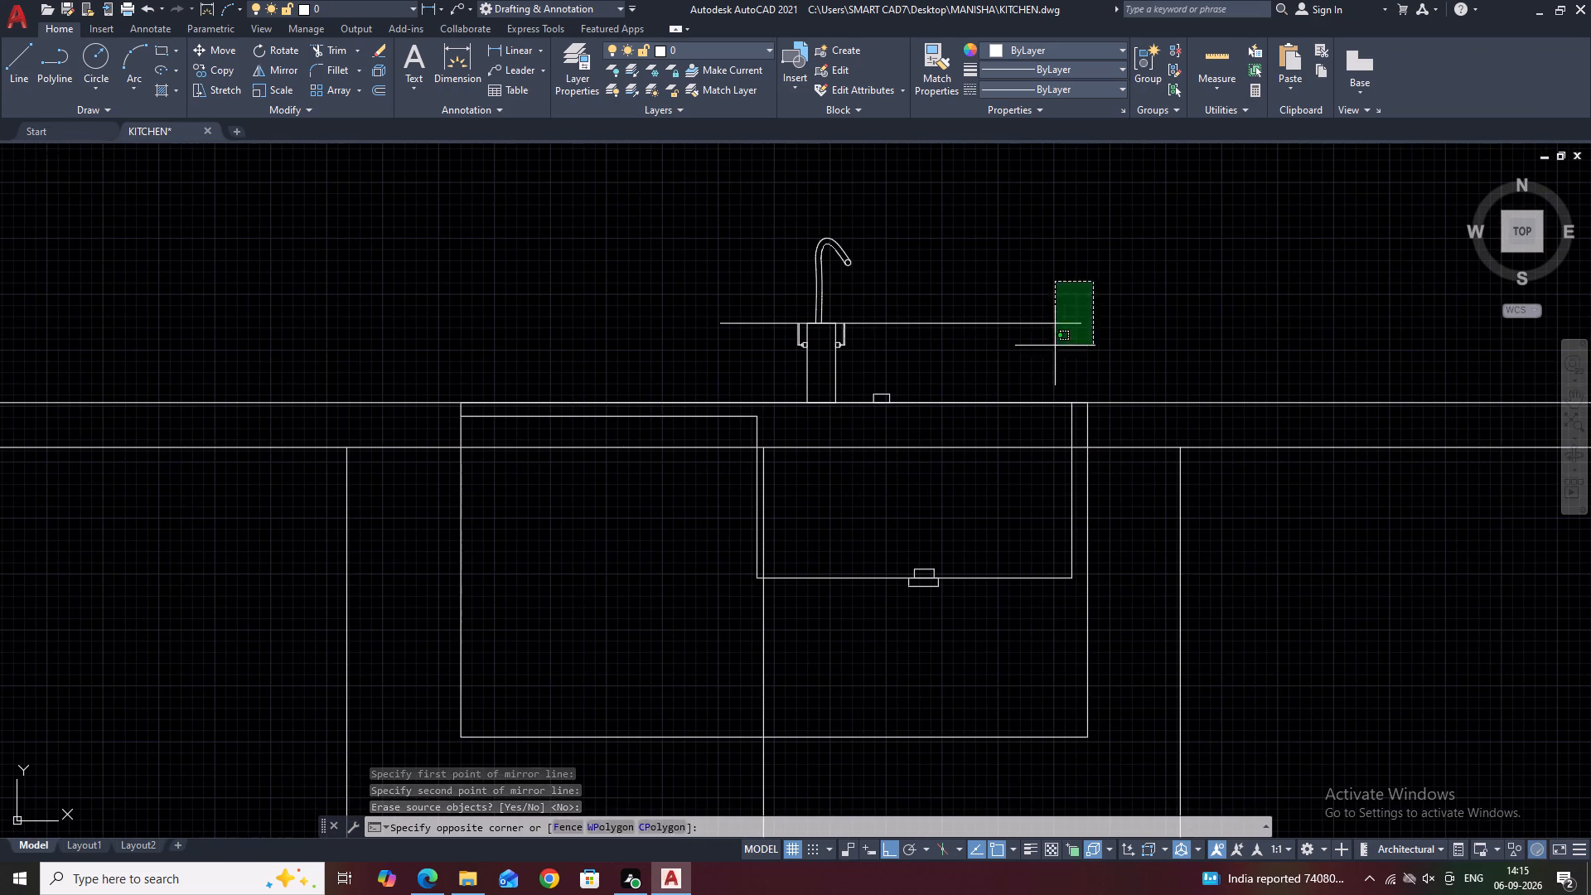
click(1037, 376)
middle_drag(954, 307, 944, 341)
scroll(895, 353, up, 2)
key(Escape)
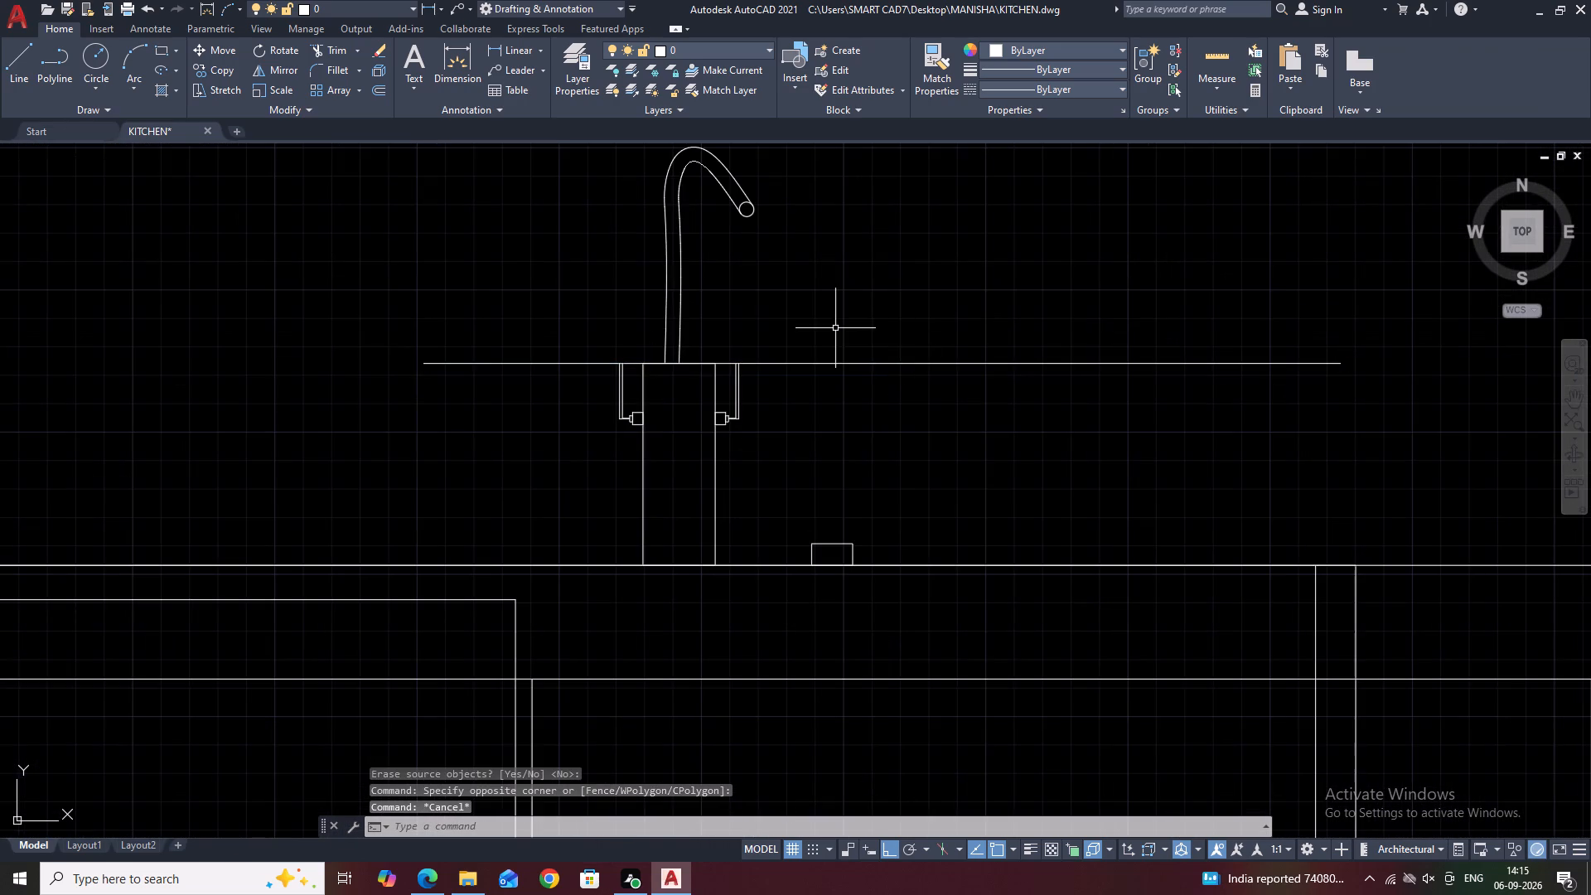
Erase the long horizontal construction line crossing the top of the faucet body.
scroll(835, 328, down, 4)
scroll(958, 354, down, 1)
middle_drag(1289, 259, 881, 302)
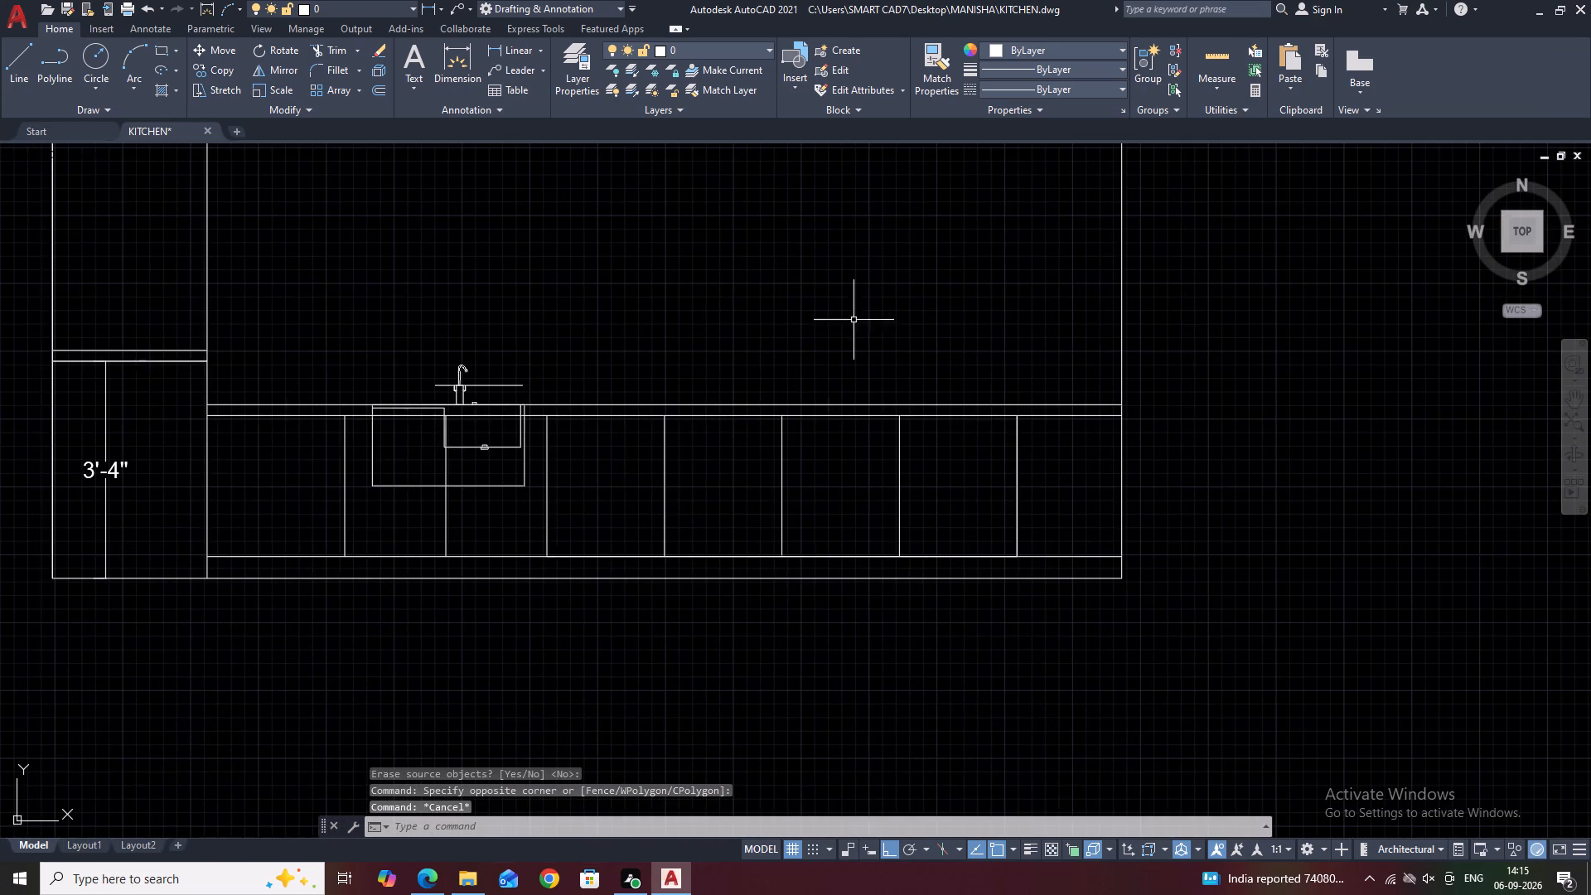
click(509, 379)
click(505, 388)
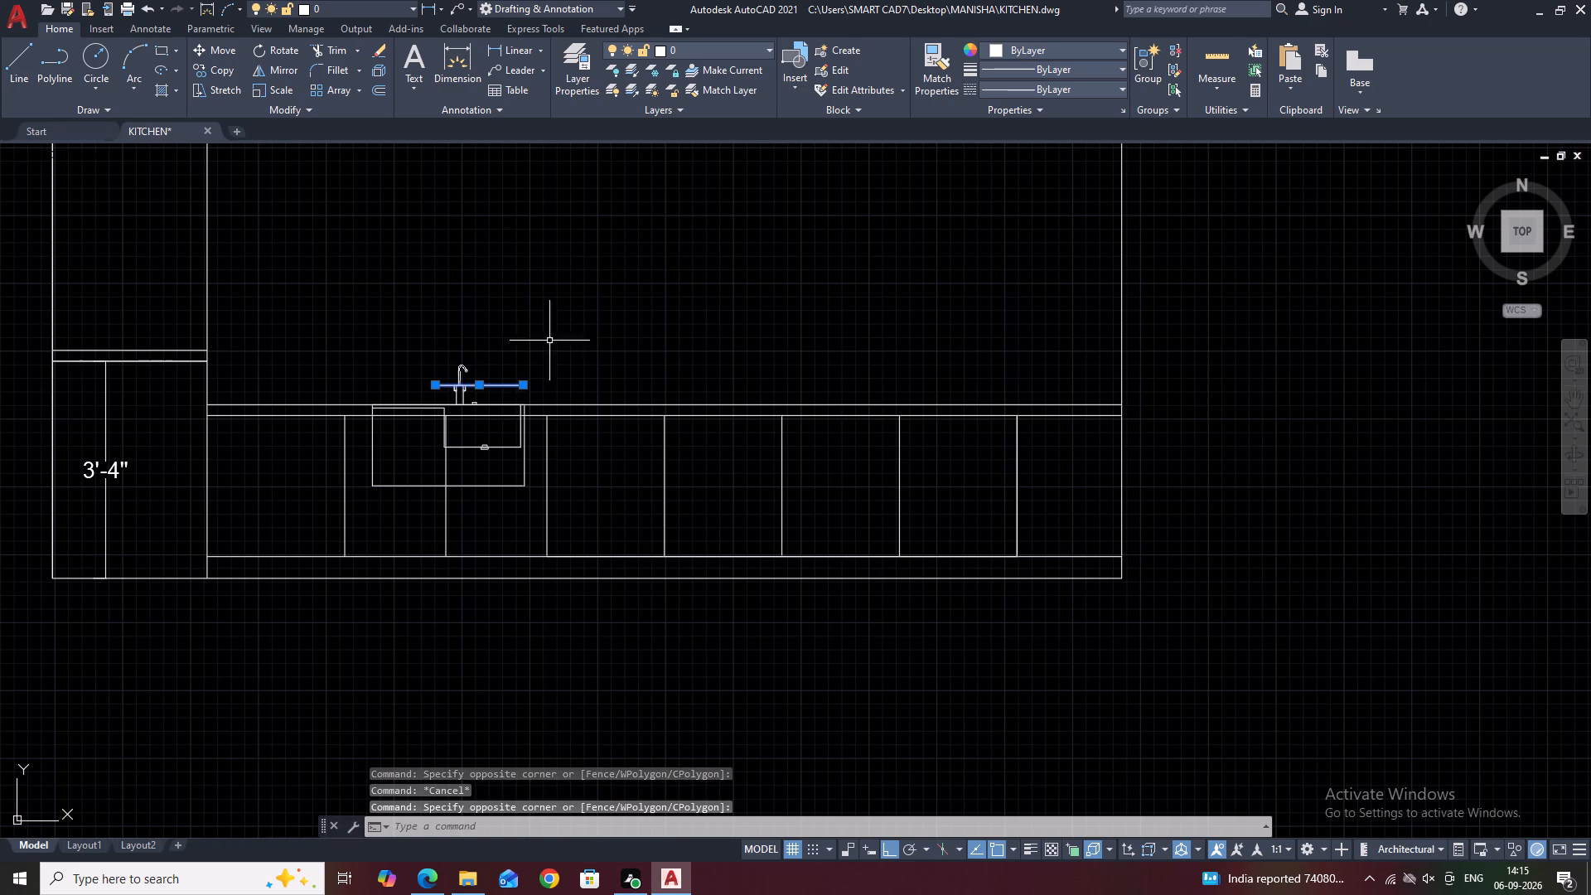
key(Delete)
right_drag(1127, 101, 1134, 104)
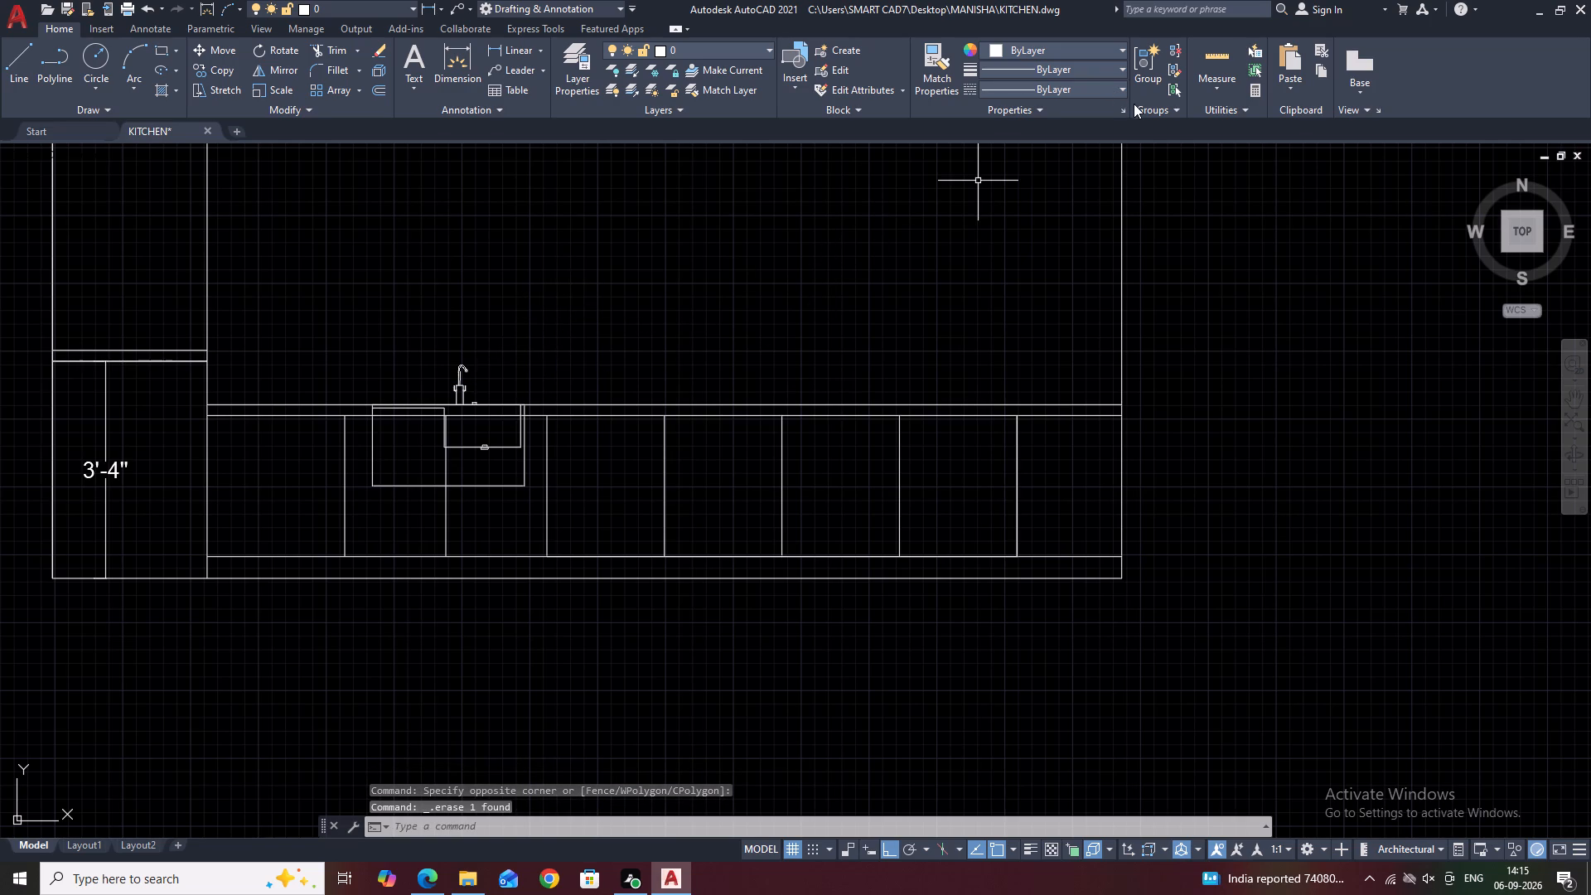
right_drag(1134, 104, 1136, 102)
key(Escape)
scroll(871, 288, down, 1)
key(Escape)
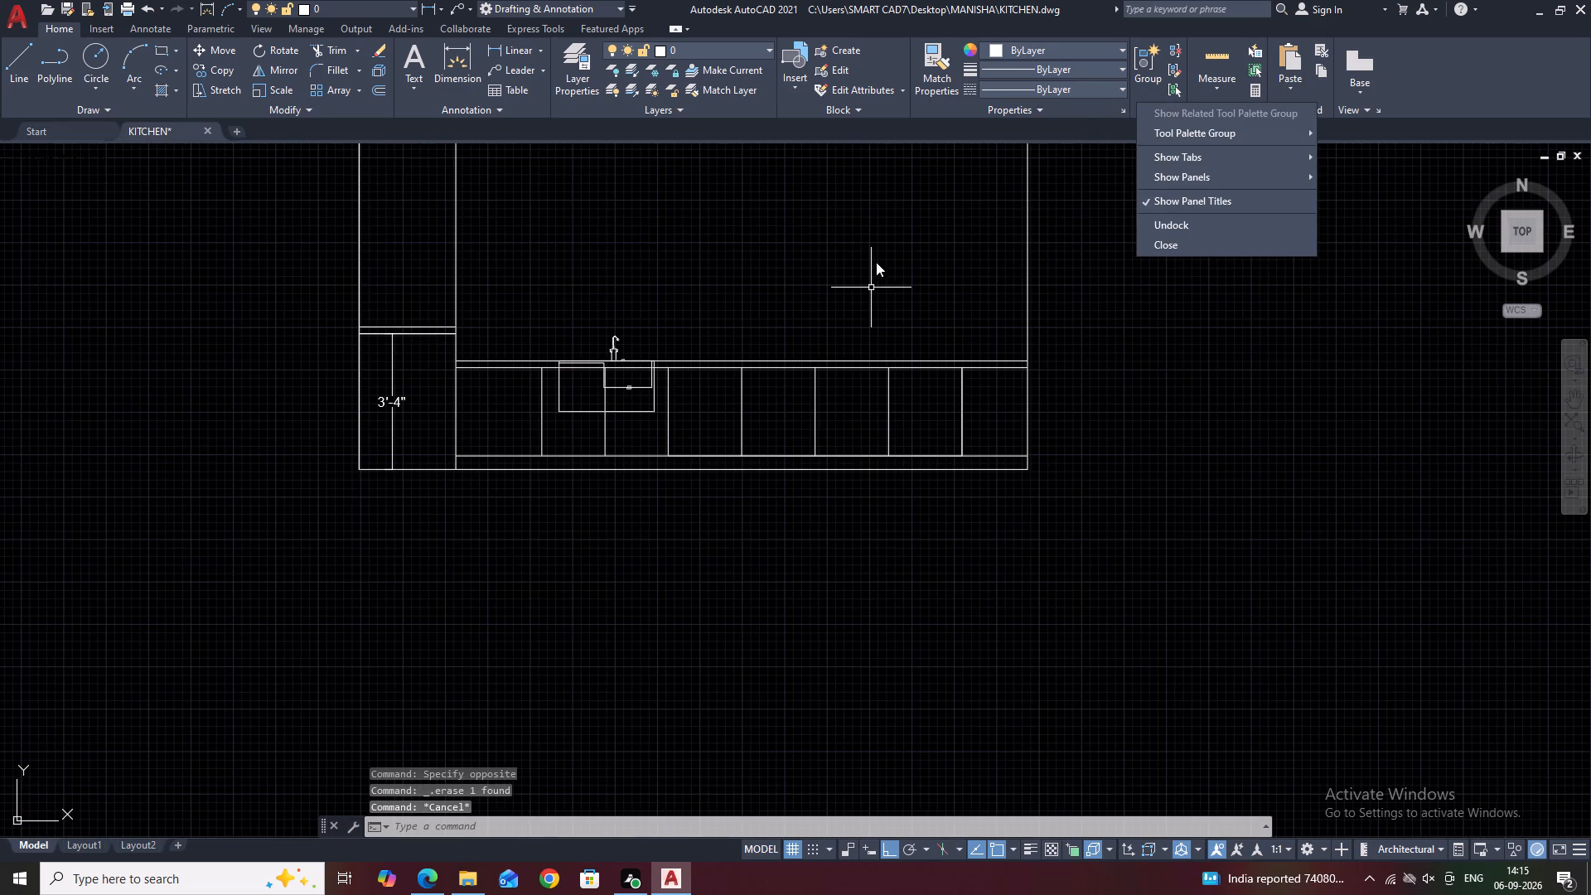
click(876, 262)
Draw a horizontal line at mid-height across the first two base cabinets to the right of the sink.
middle_drag(959, 263, 957, 313)
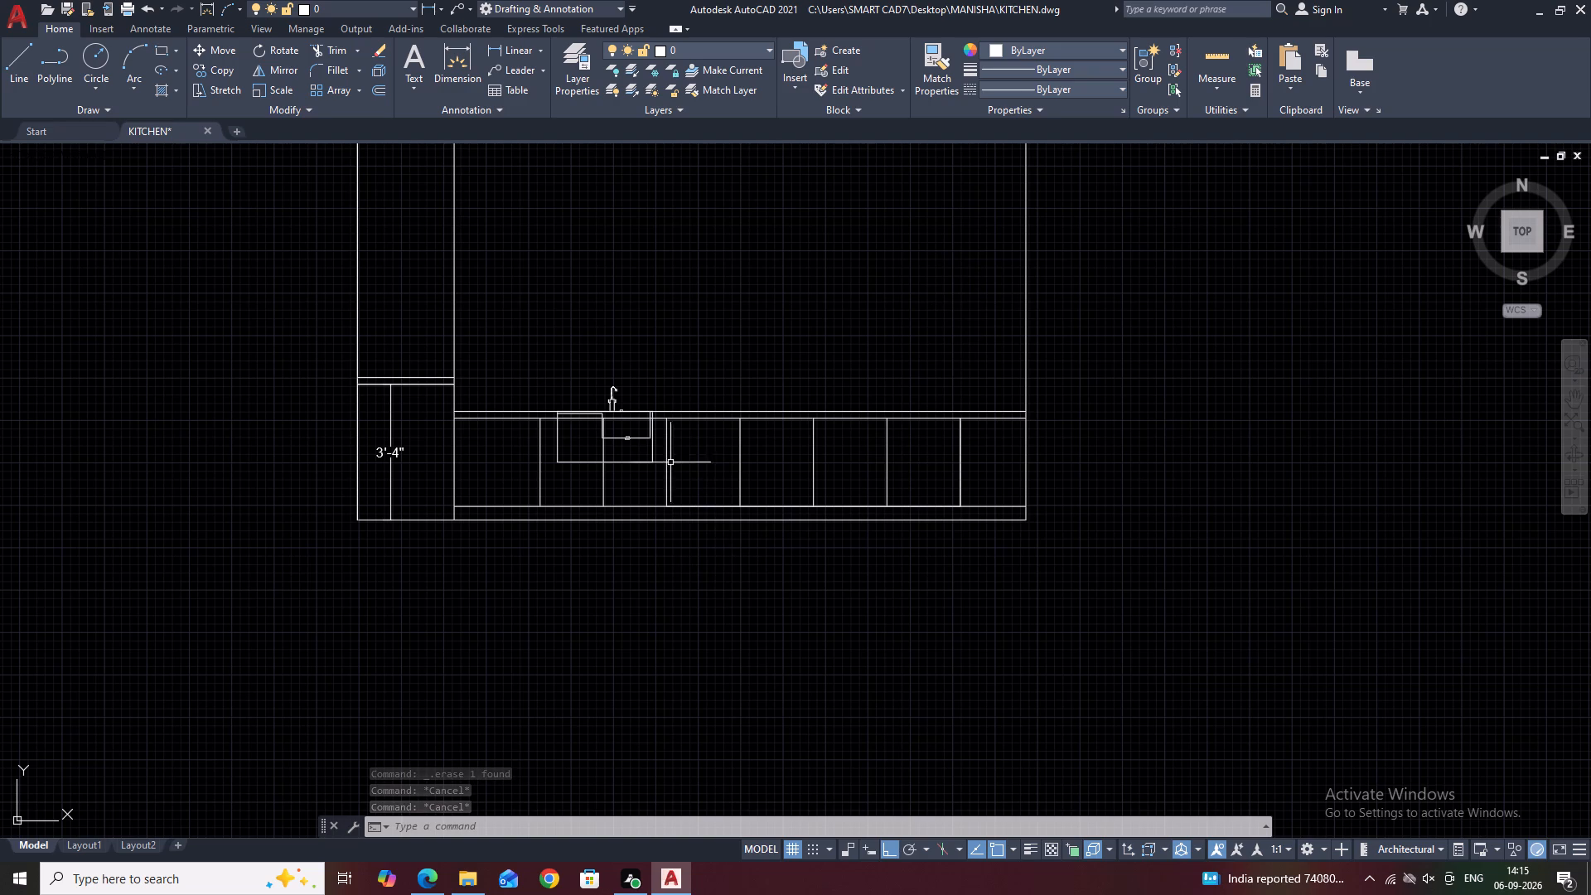
text(L)
key(space)
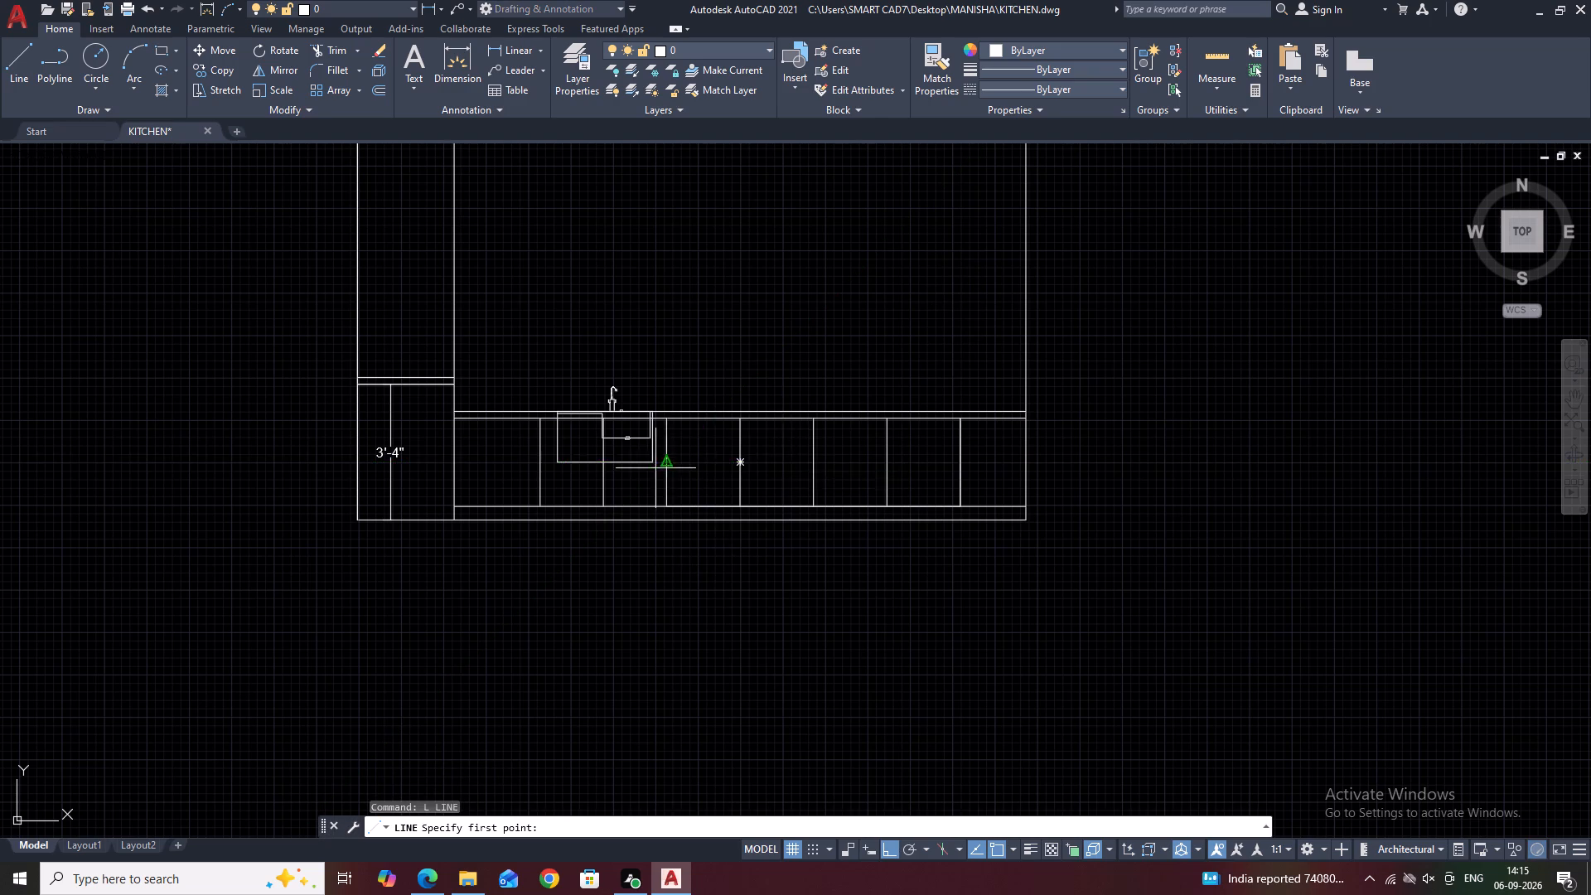
scroll(653, 468, up, 1)
drag(670, 458, 680, 458)
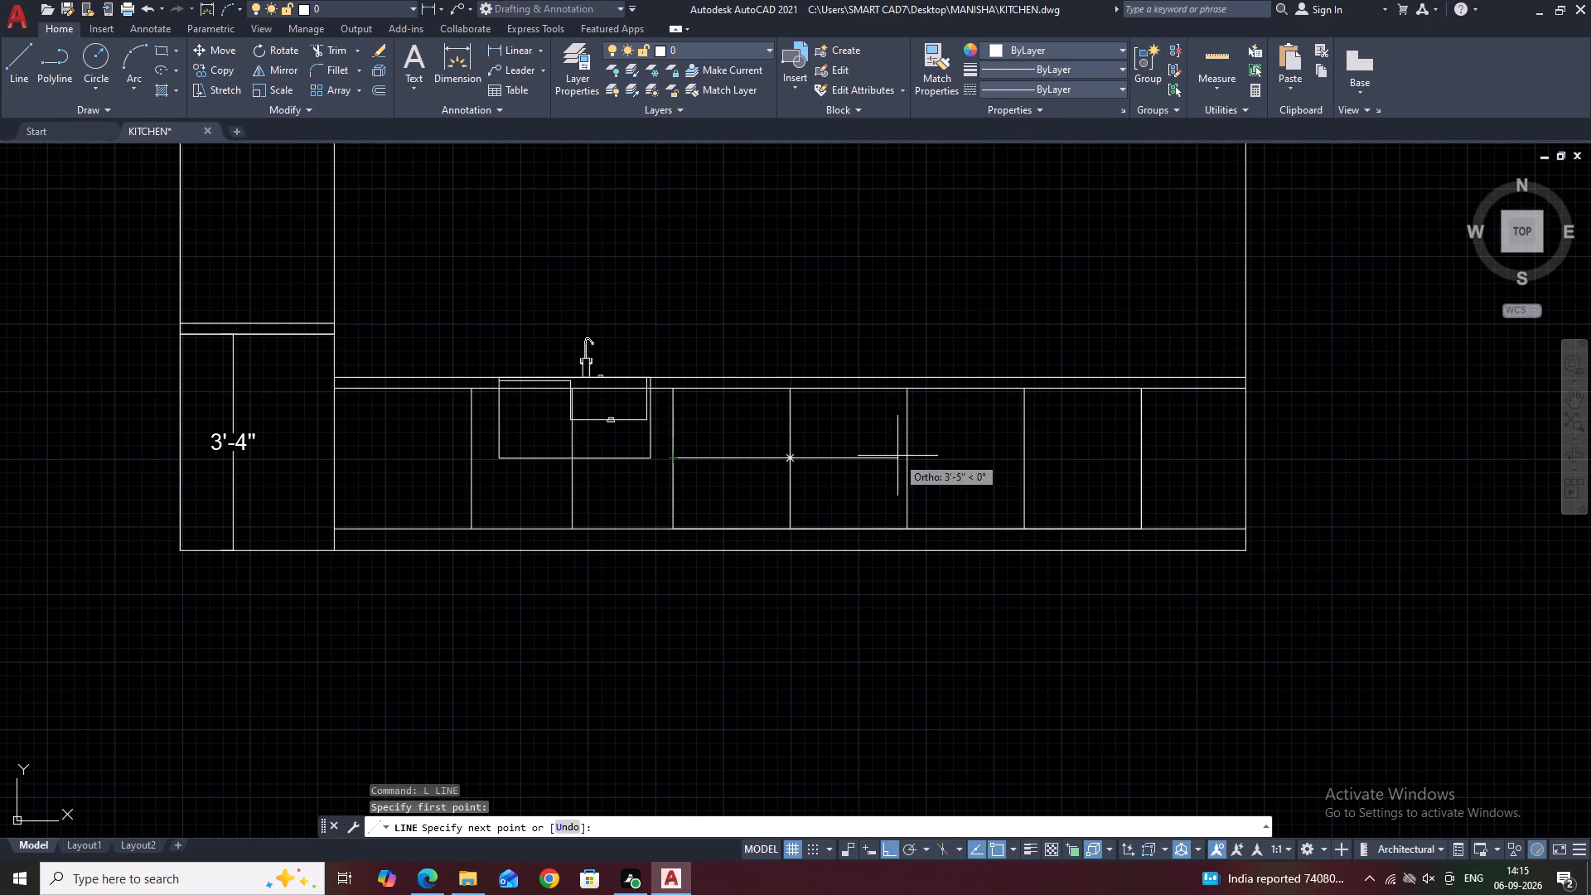
click(907, 462)
key(Escape)
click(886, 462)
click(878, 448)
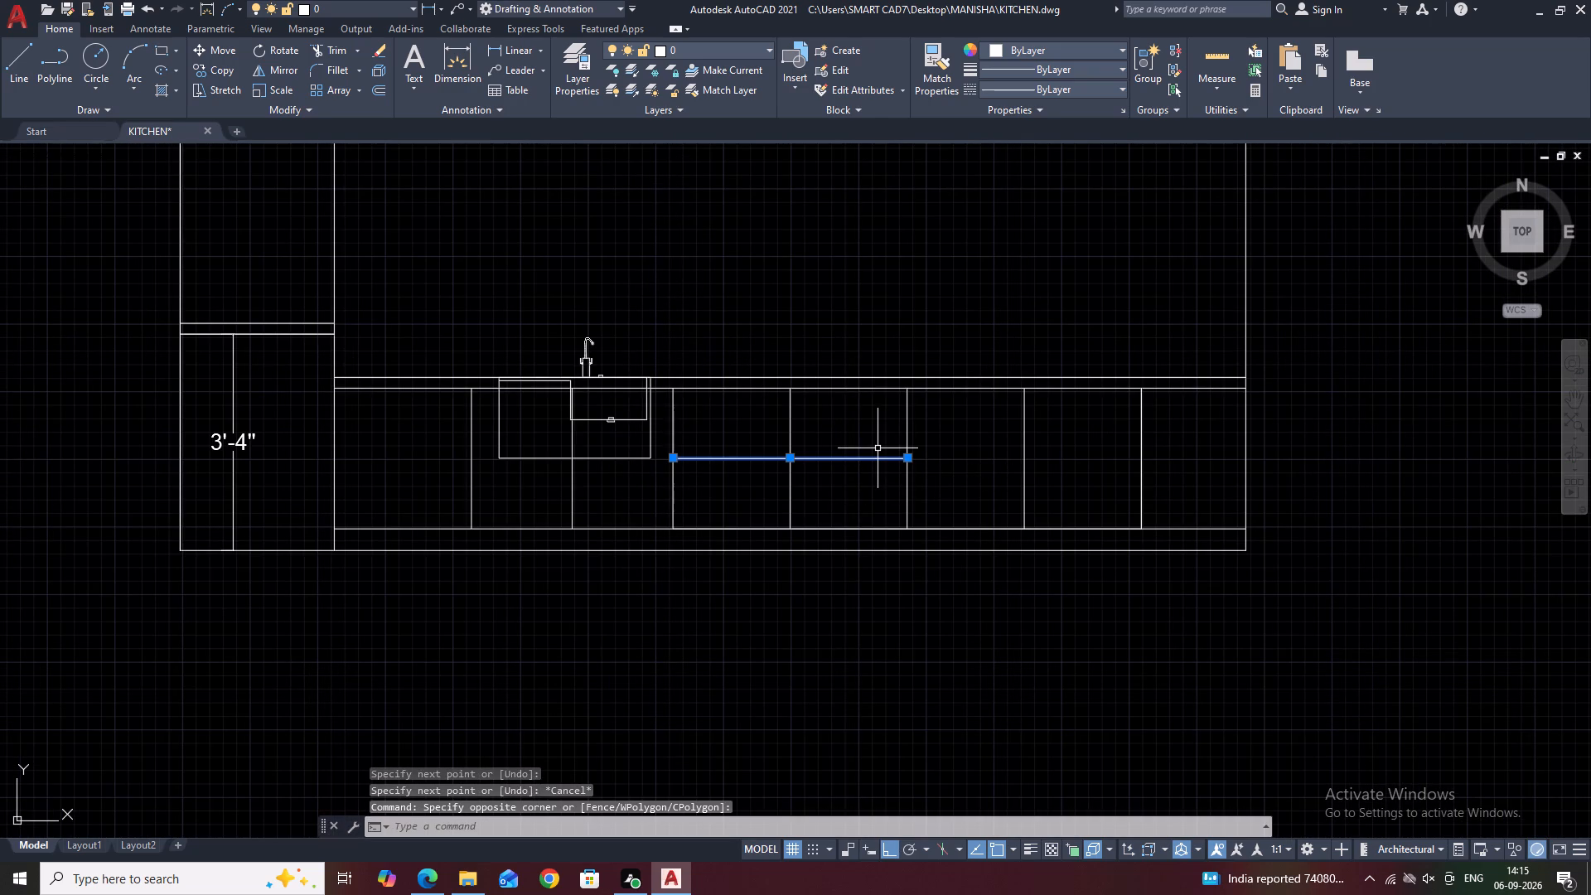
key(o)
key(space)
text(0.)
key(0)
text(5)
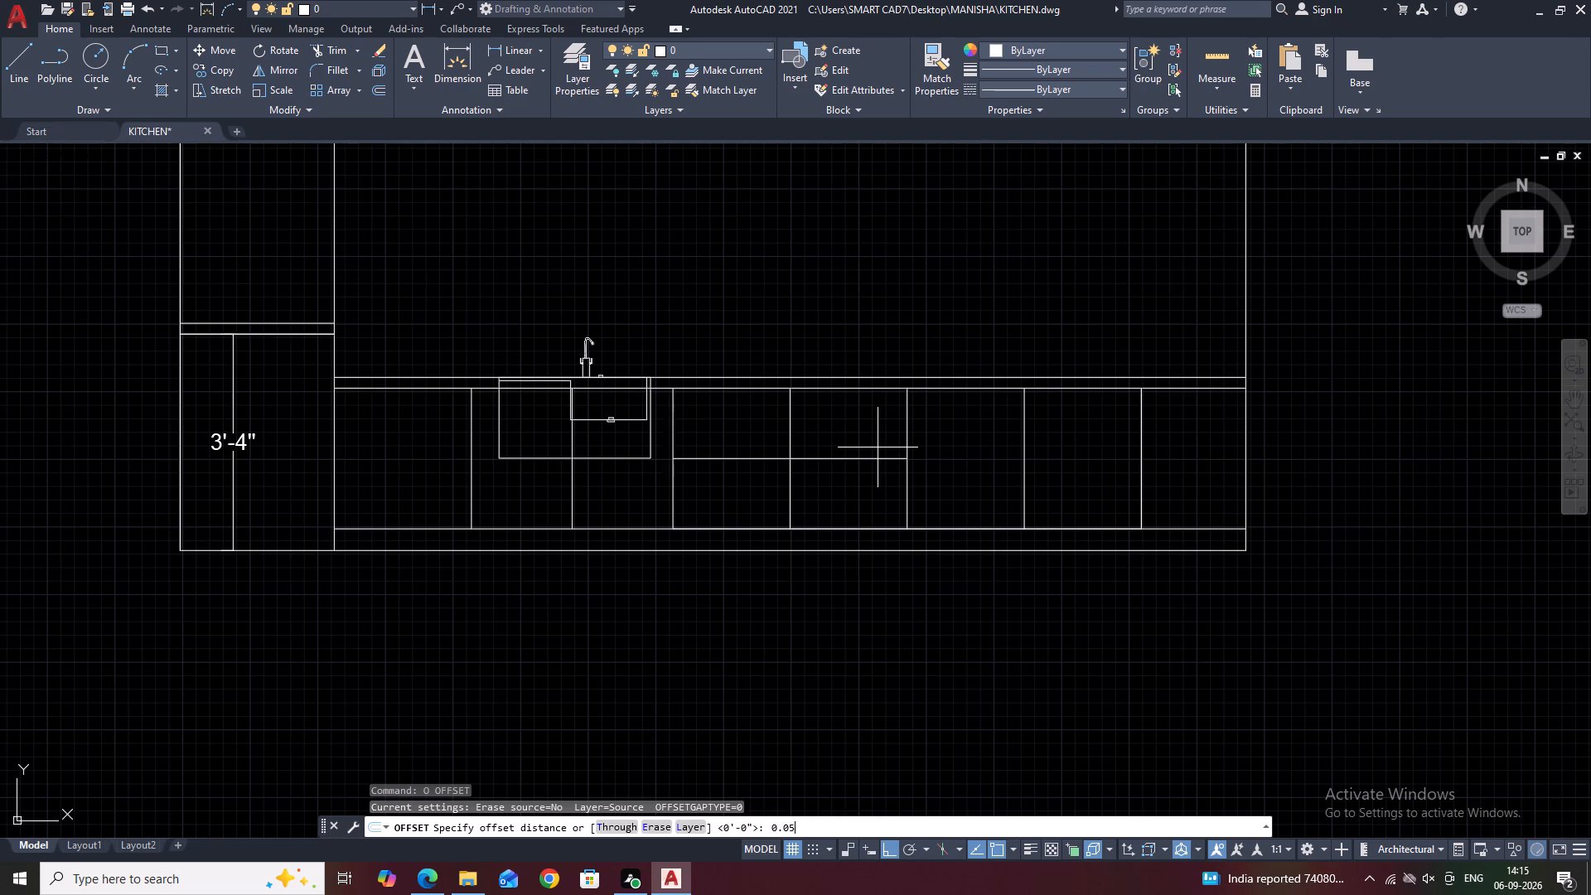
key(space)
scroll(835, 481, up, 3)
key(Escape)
Offset the mid-height horizontal divider of the two base cabinets beside the sink downward by 0.5".
click(867, 362)
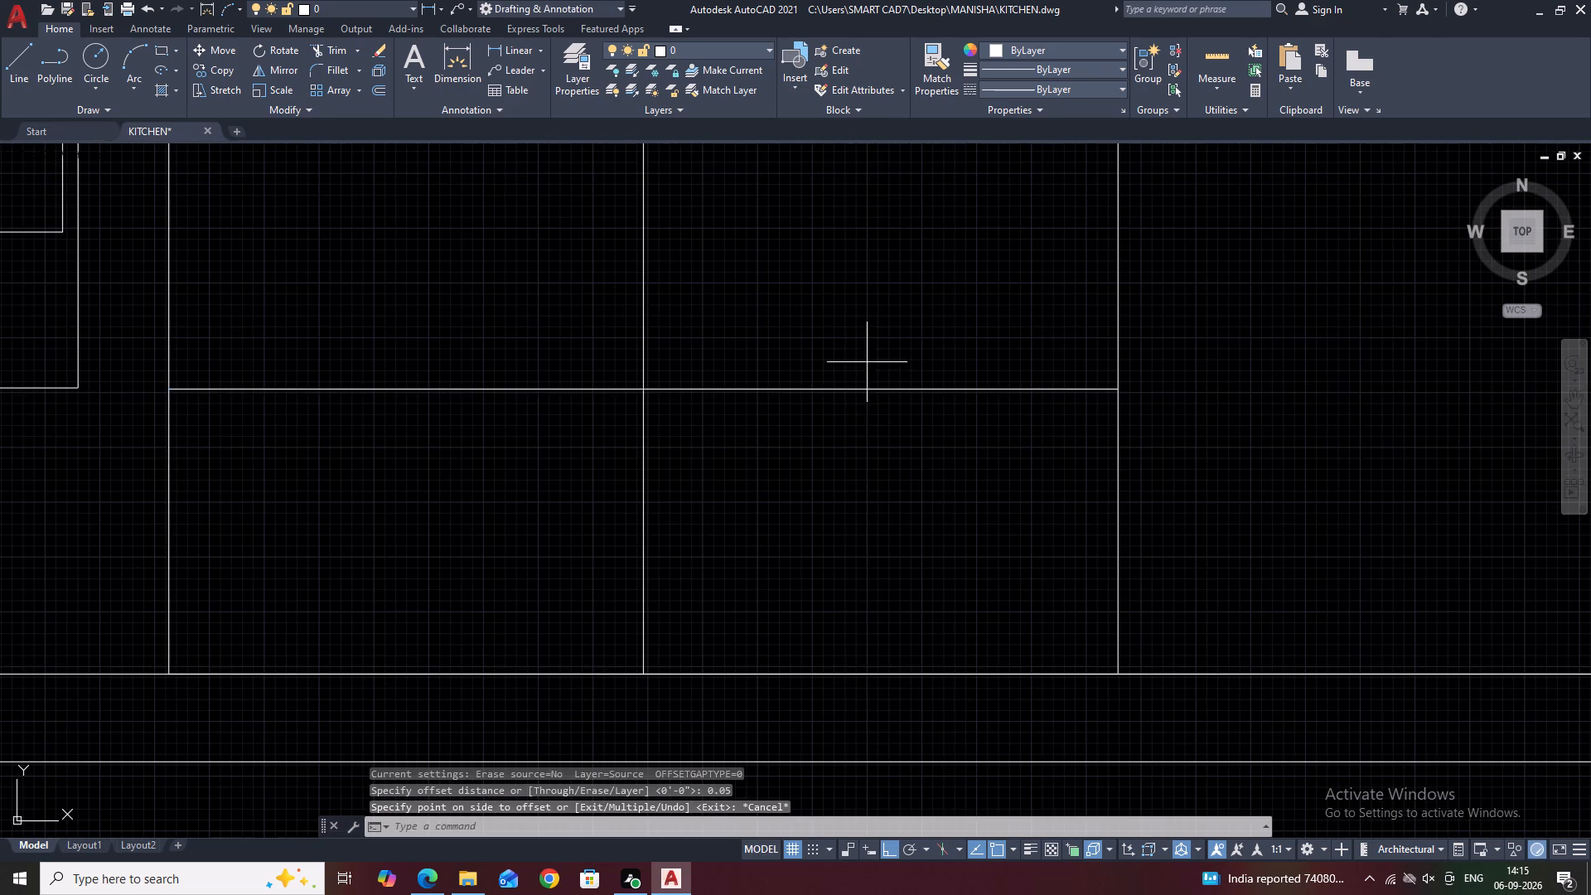
click(822, 422)
text(O 0)
key(period)
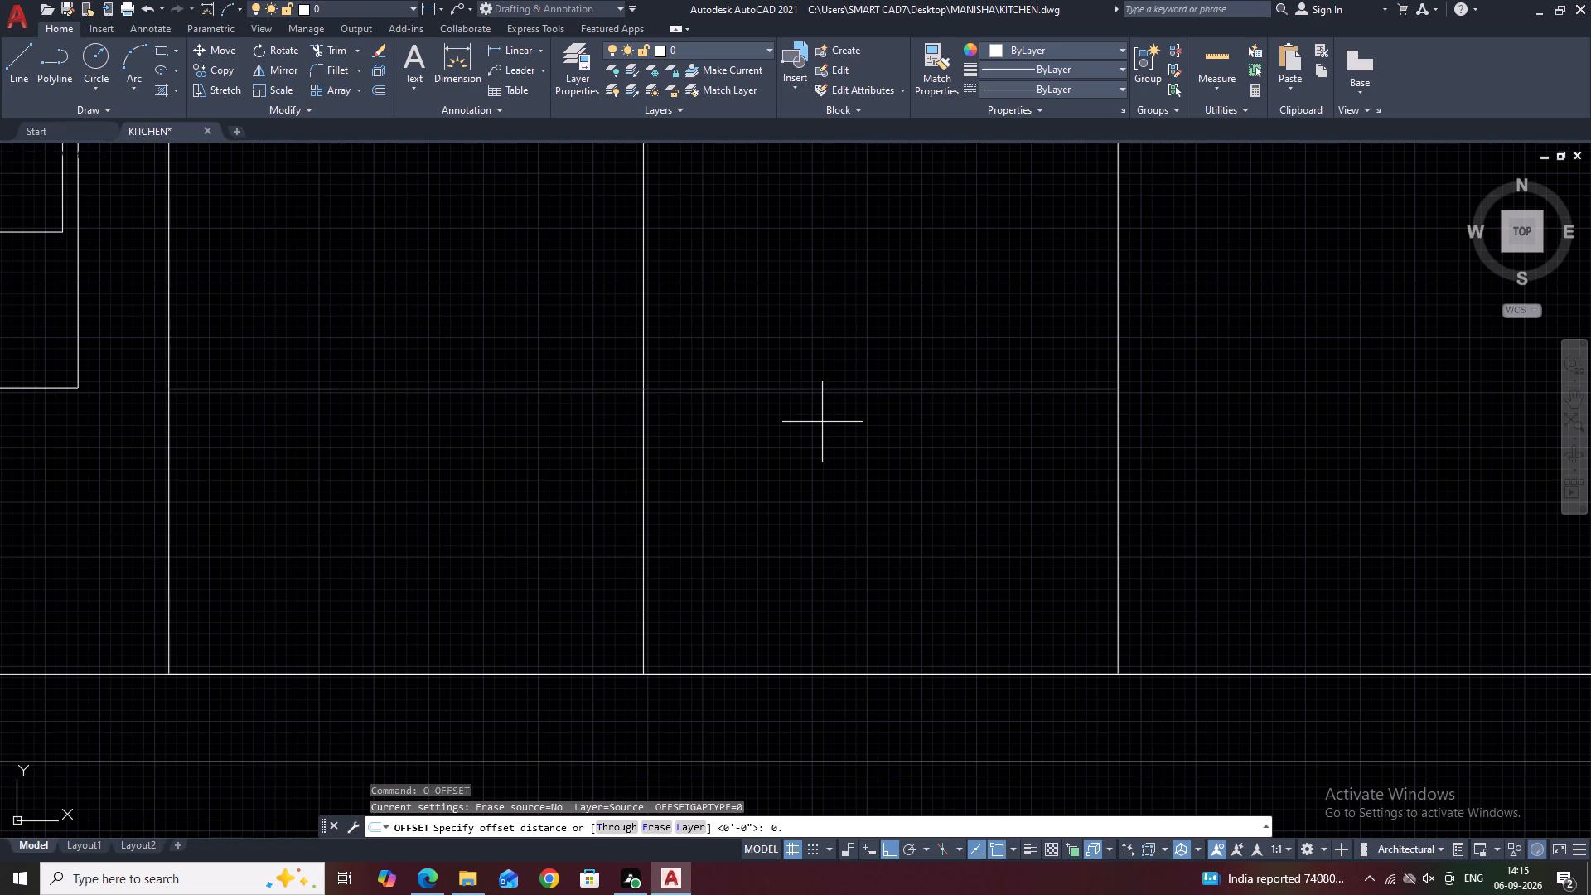
text(5)
key(space)
click(822, 418)
scroll(871, 326, down, 4)
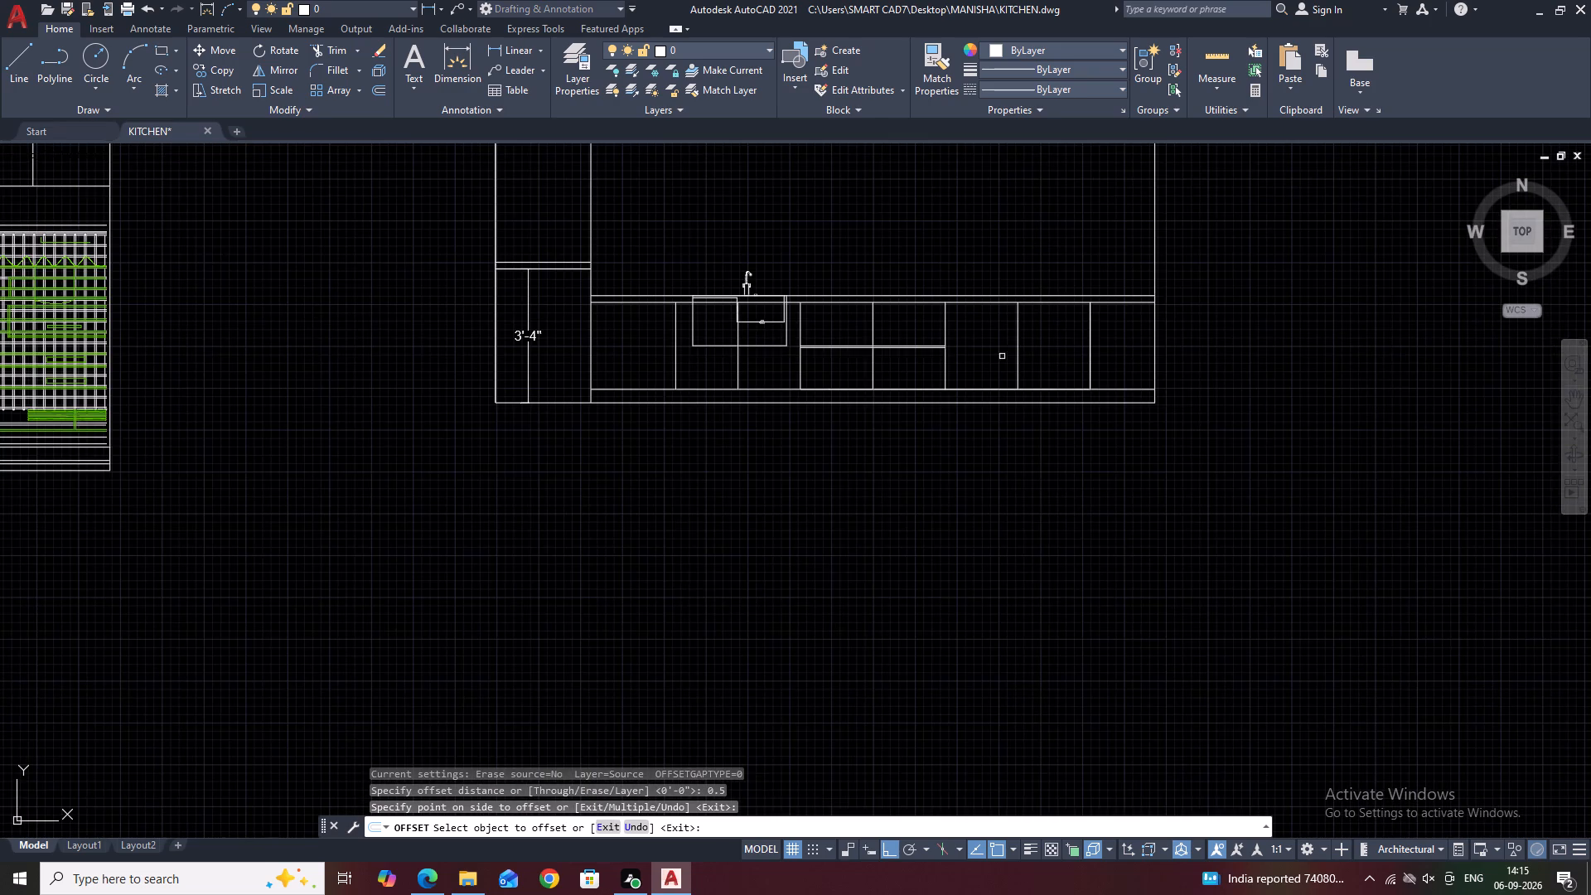
middle_drag(1065, 374, 1074, 388)
key(space)
Offset the vertical cabinet divider beneath the sink to its left by 0.25".
scroll(729, 358, up, 2)
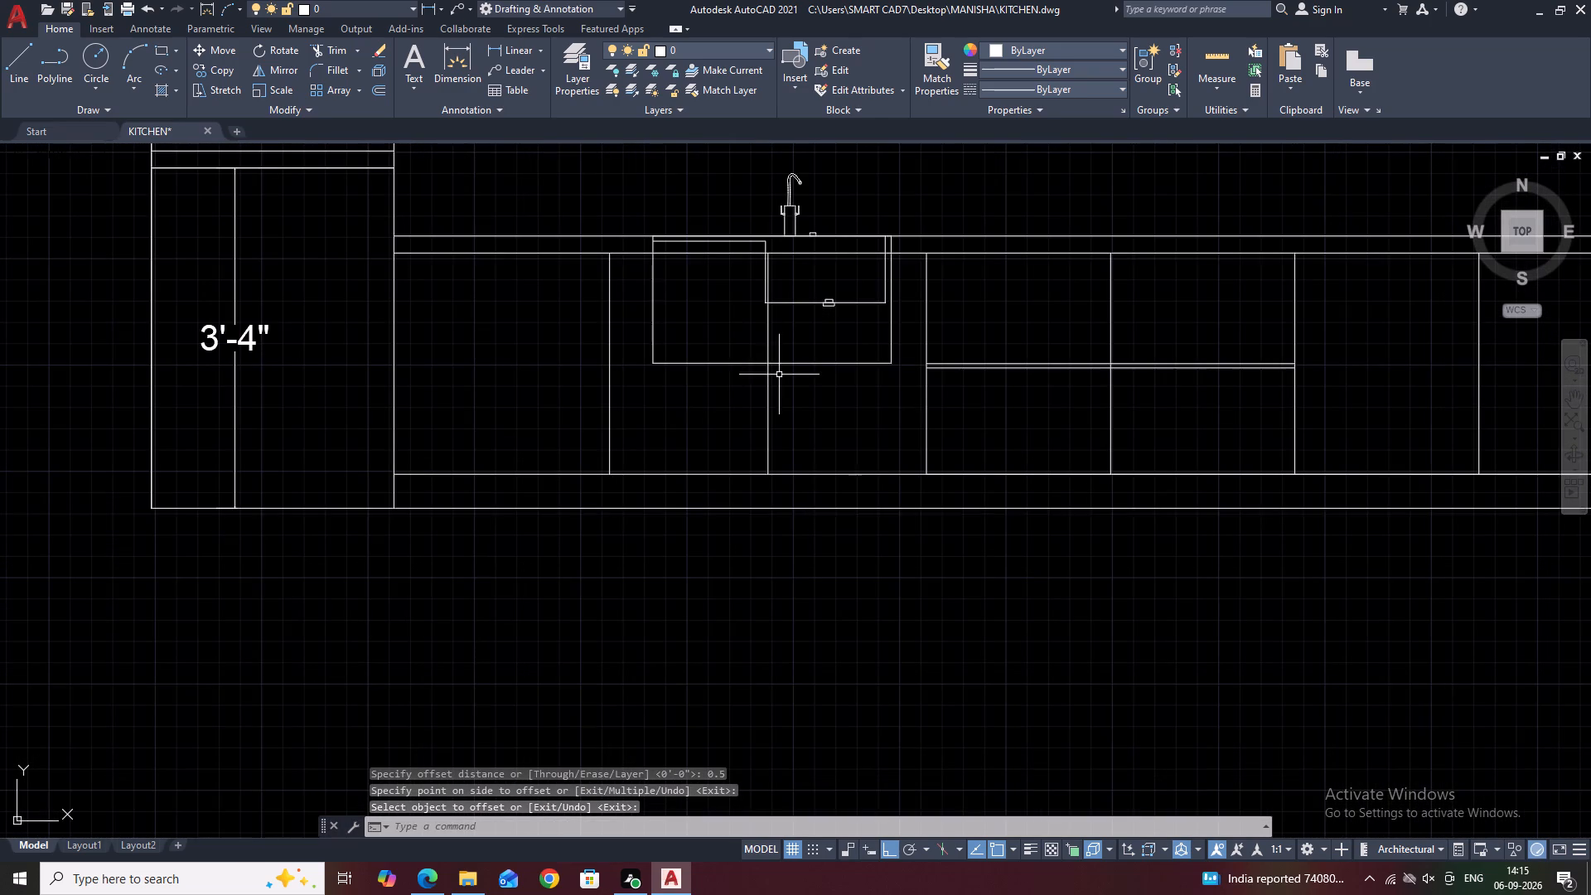
click(767, 384)
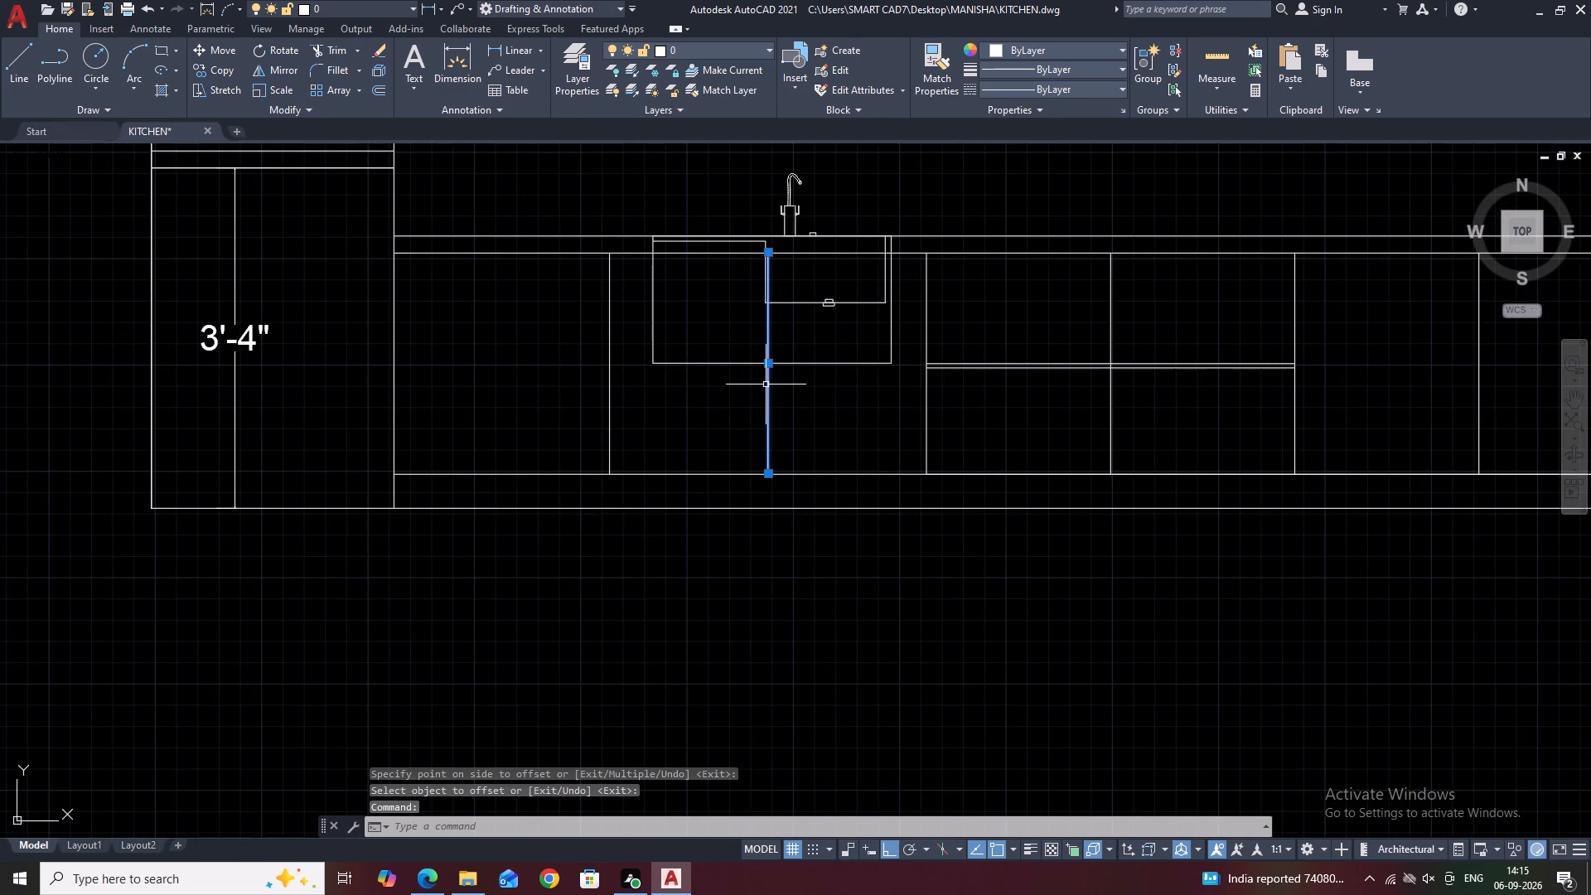
key(o)
key(space)
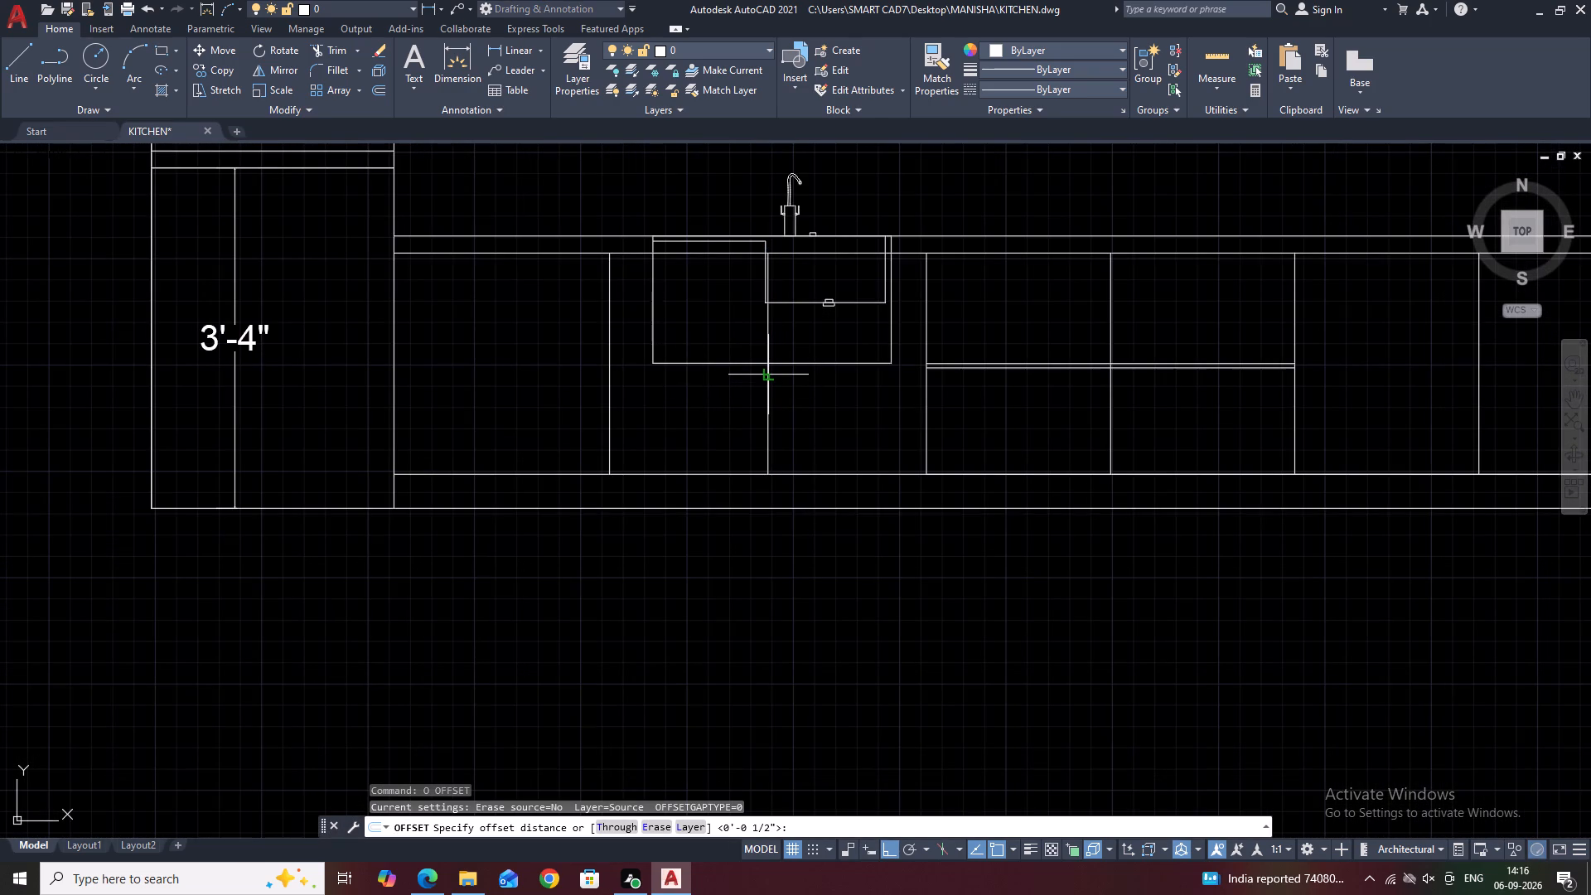
text(0.25)
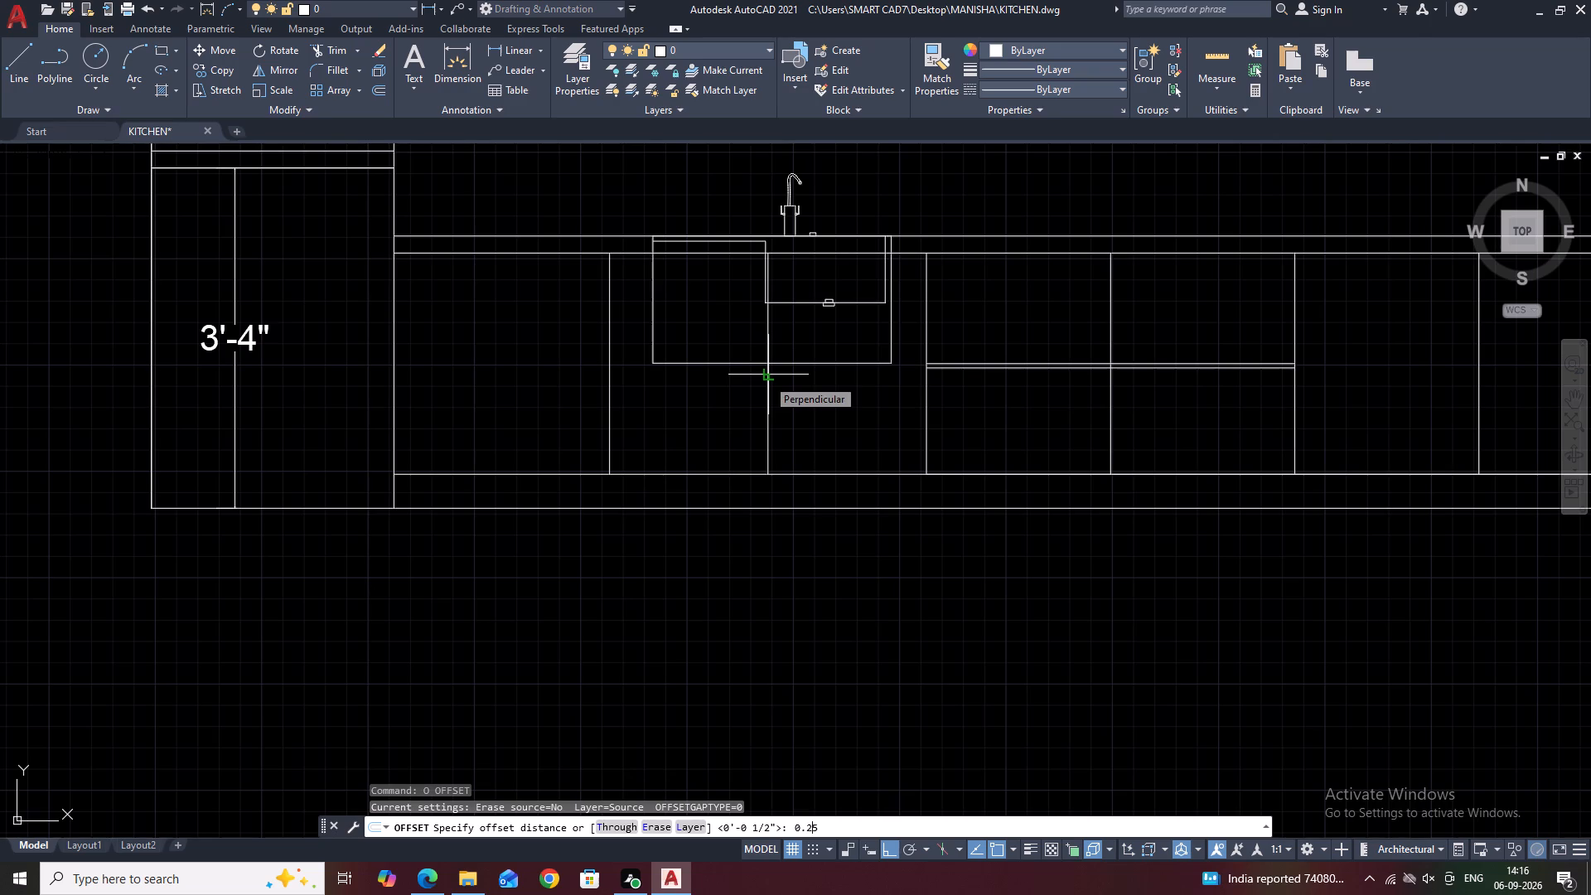
key(Return)
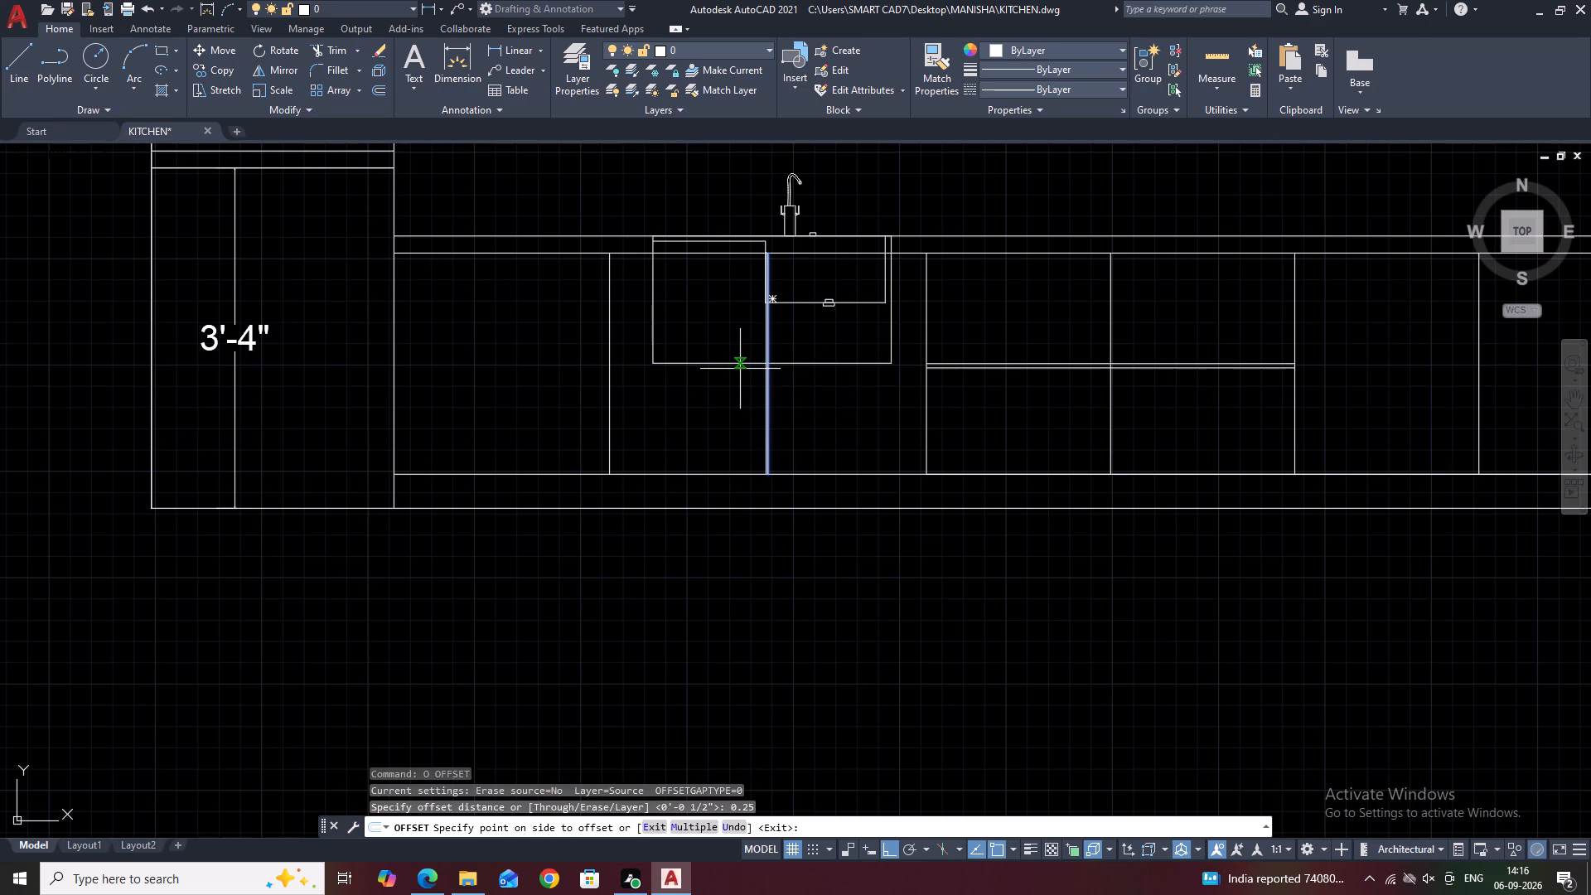
click(740, 369)
scroll(763, 327, up, 3)
key(Escape)
scroll(763, 302, down, 2)
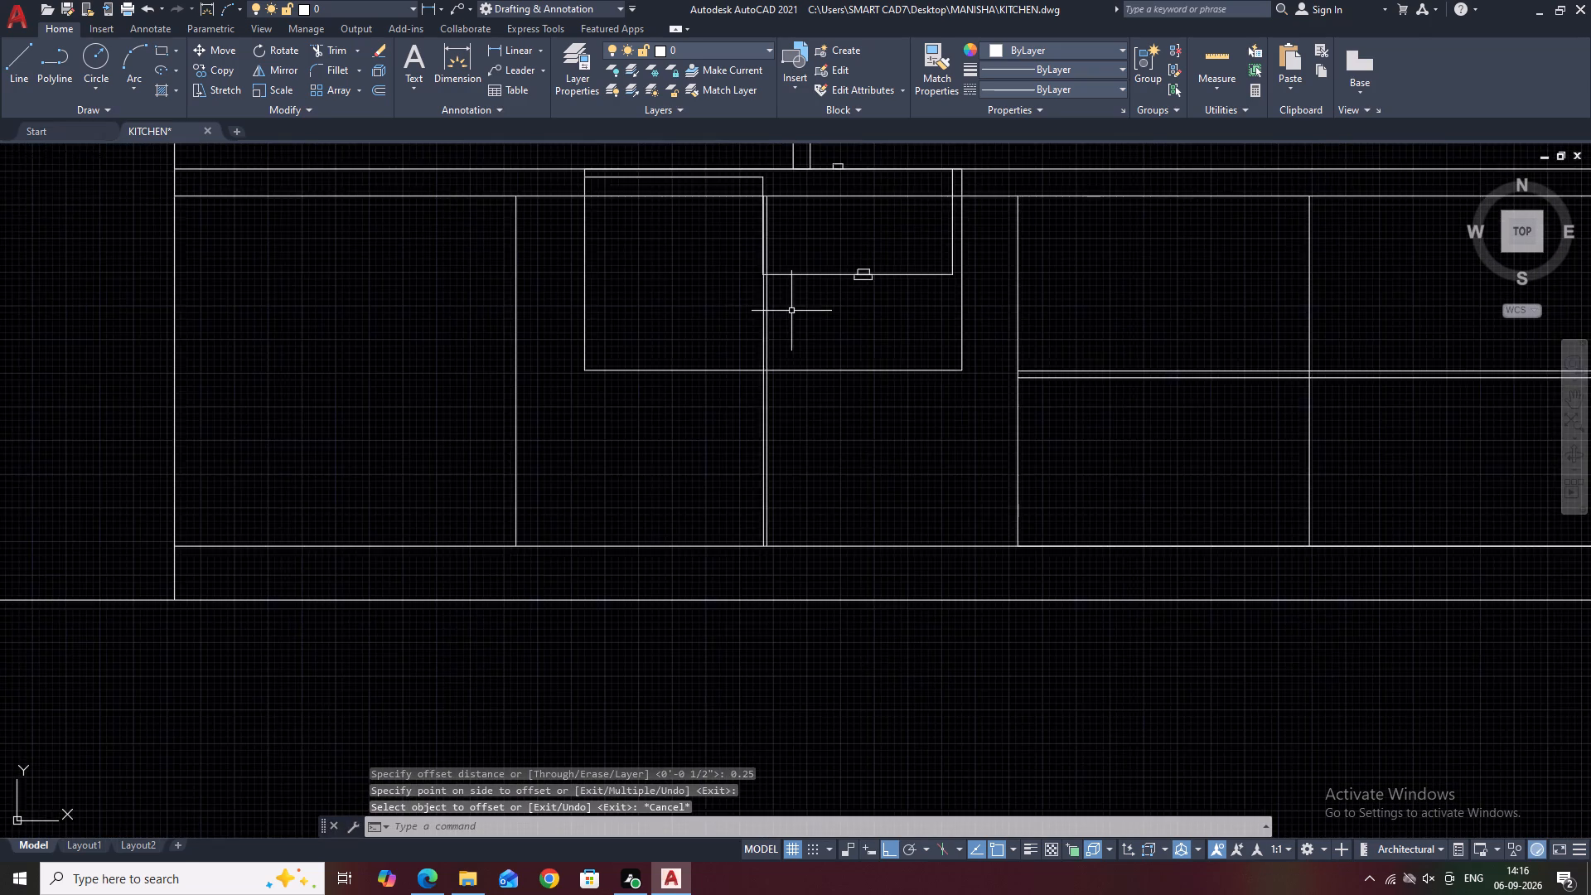
Draw a full-height vertical line along the left edge of the horizontally divided base cabinets.
scroll(791, 311, down, 2)
middle_drag(699, 375, 821, 399)
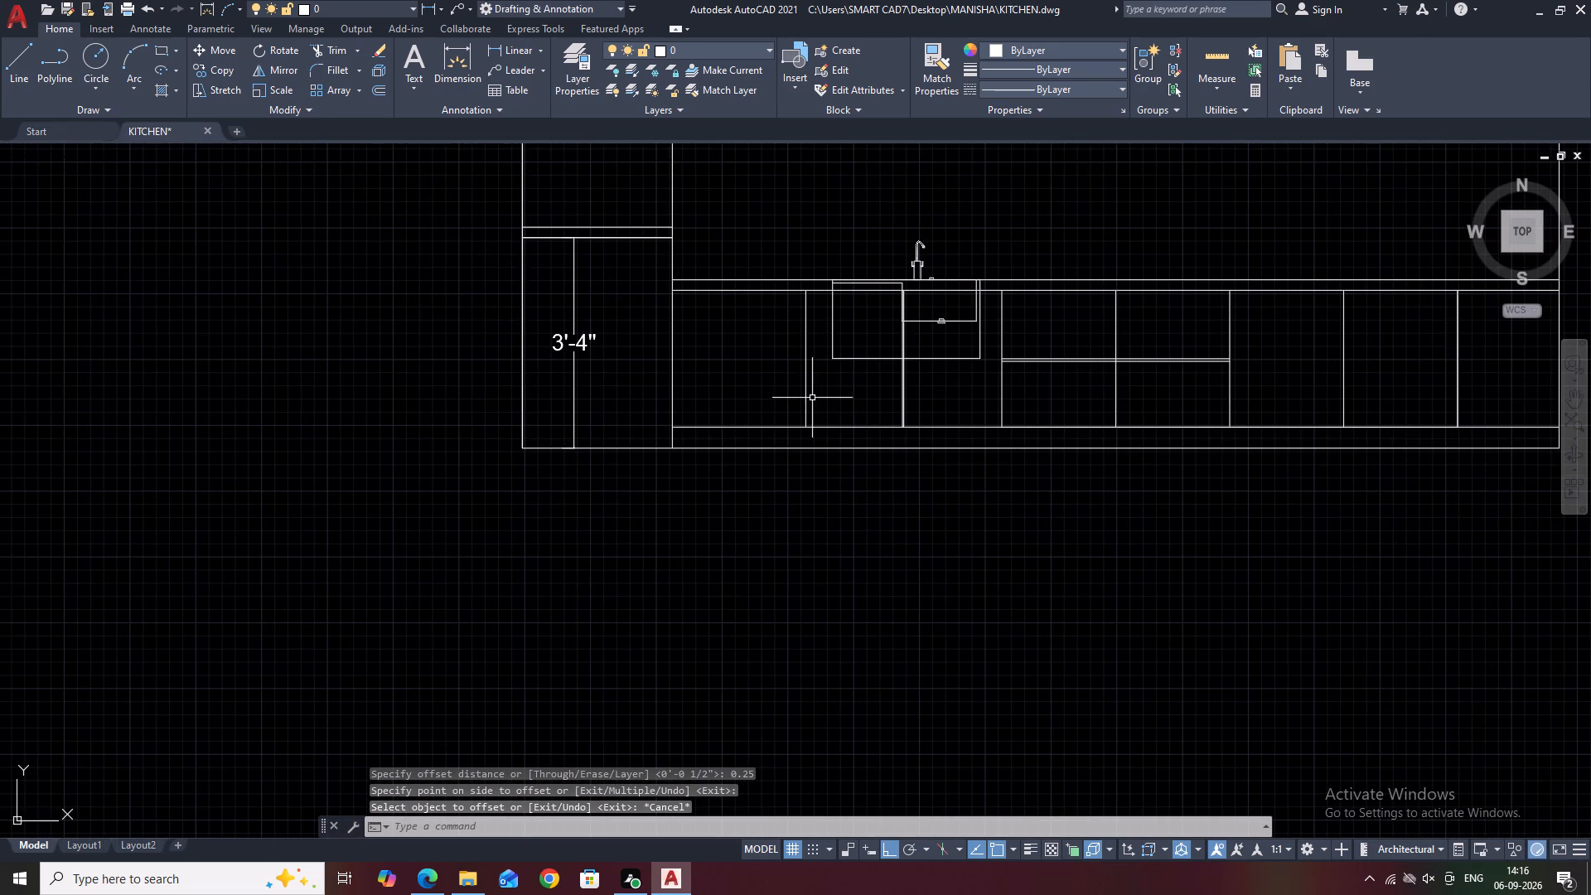
scroll(776, 393, down, 1)
middle_drag(1032, 362, 860, 381)
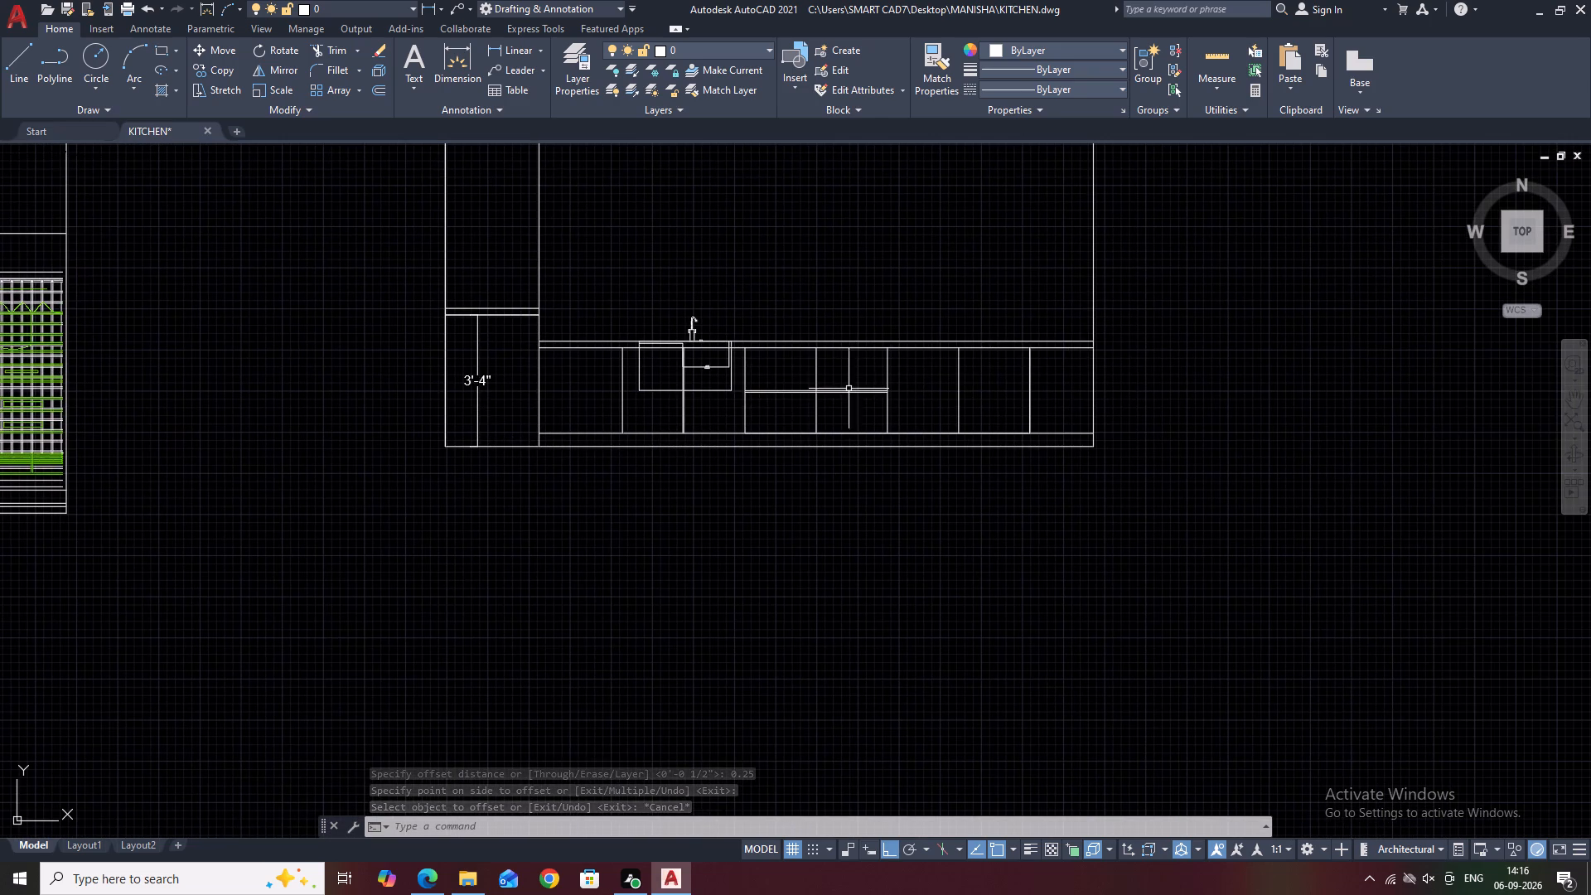
scroll(747, 377, up, 1)
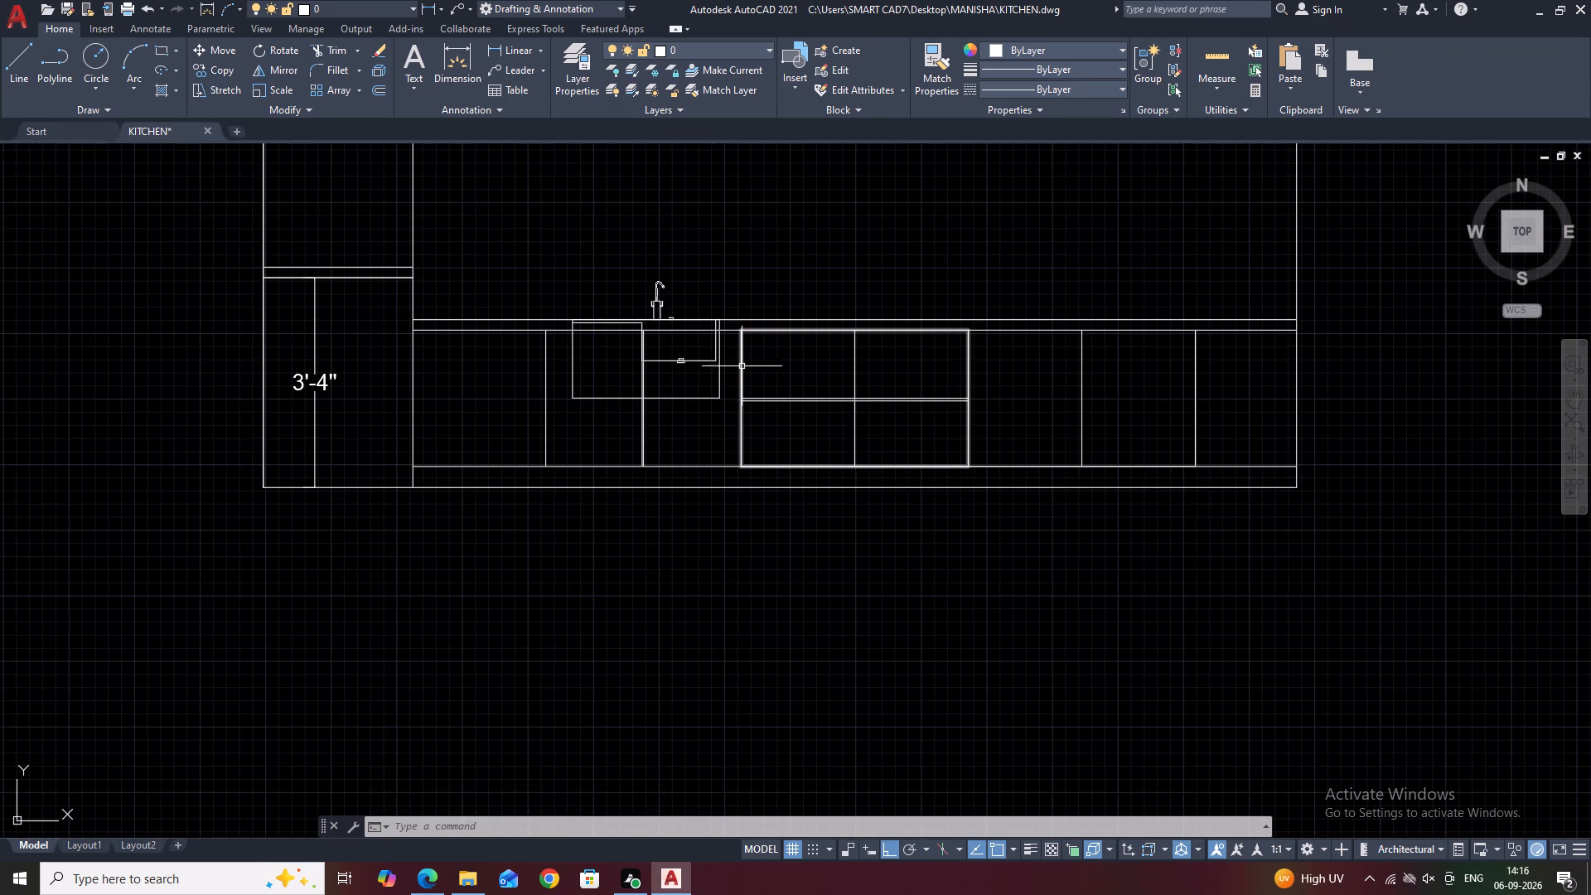
click(742, 368)
key(Escape)
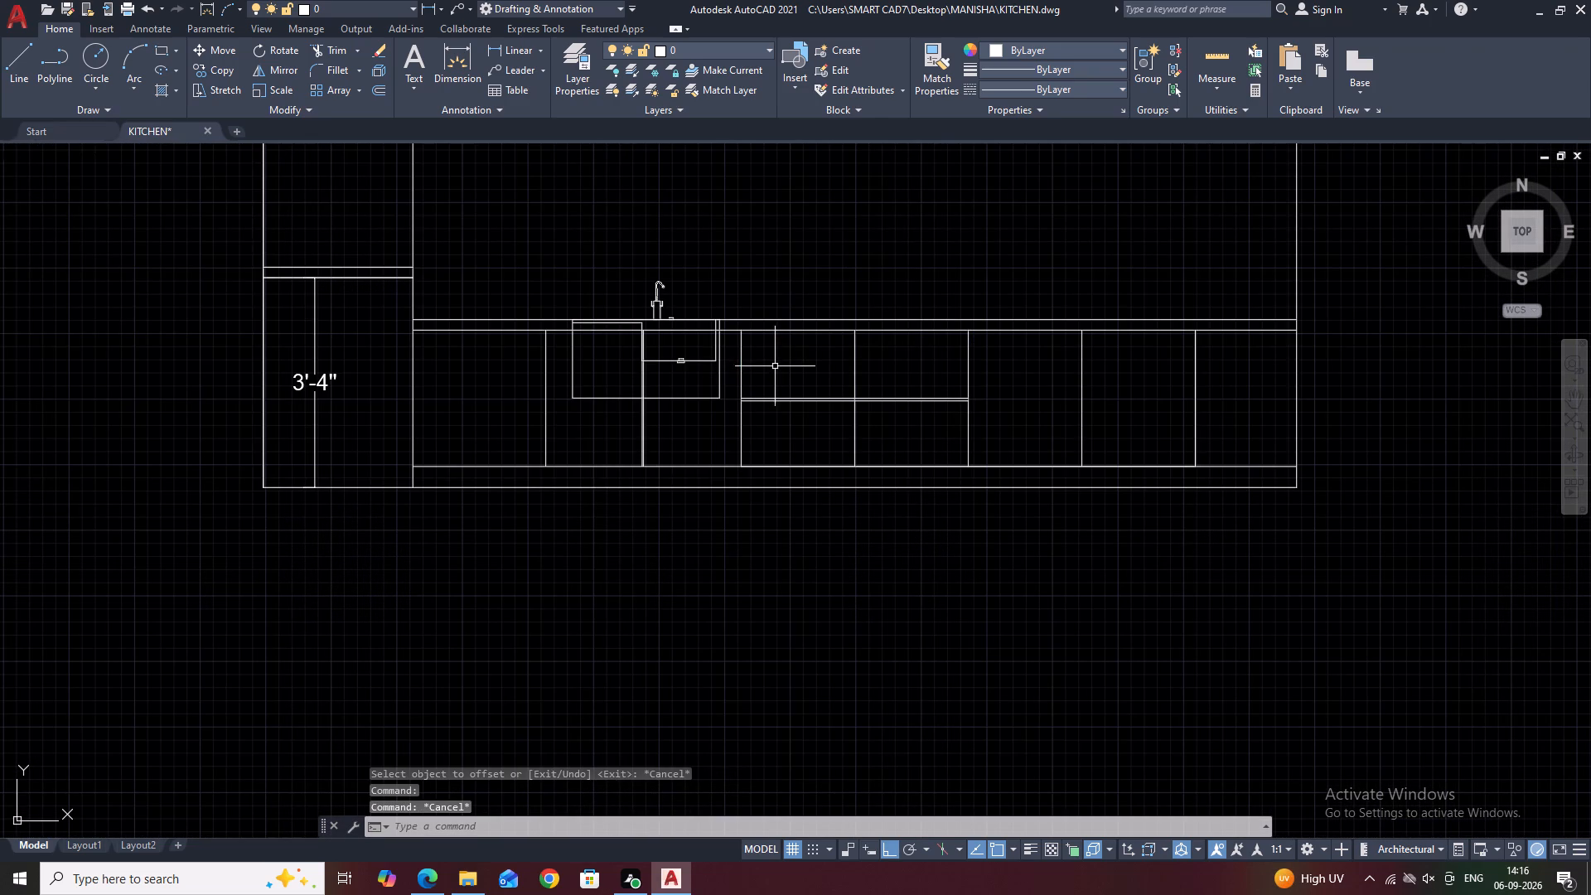
key(l)
key(space)
click(743, 334)
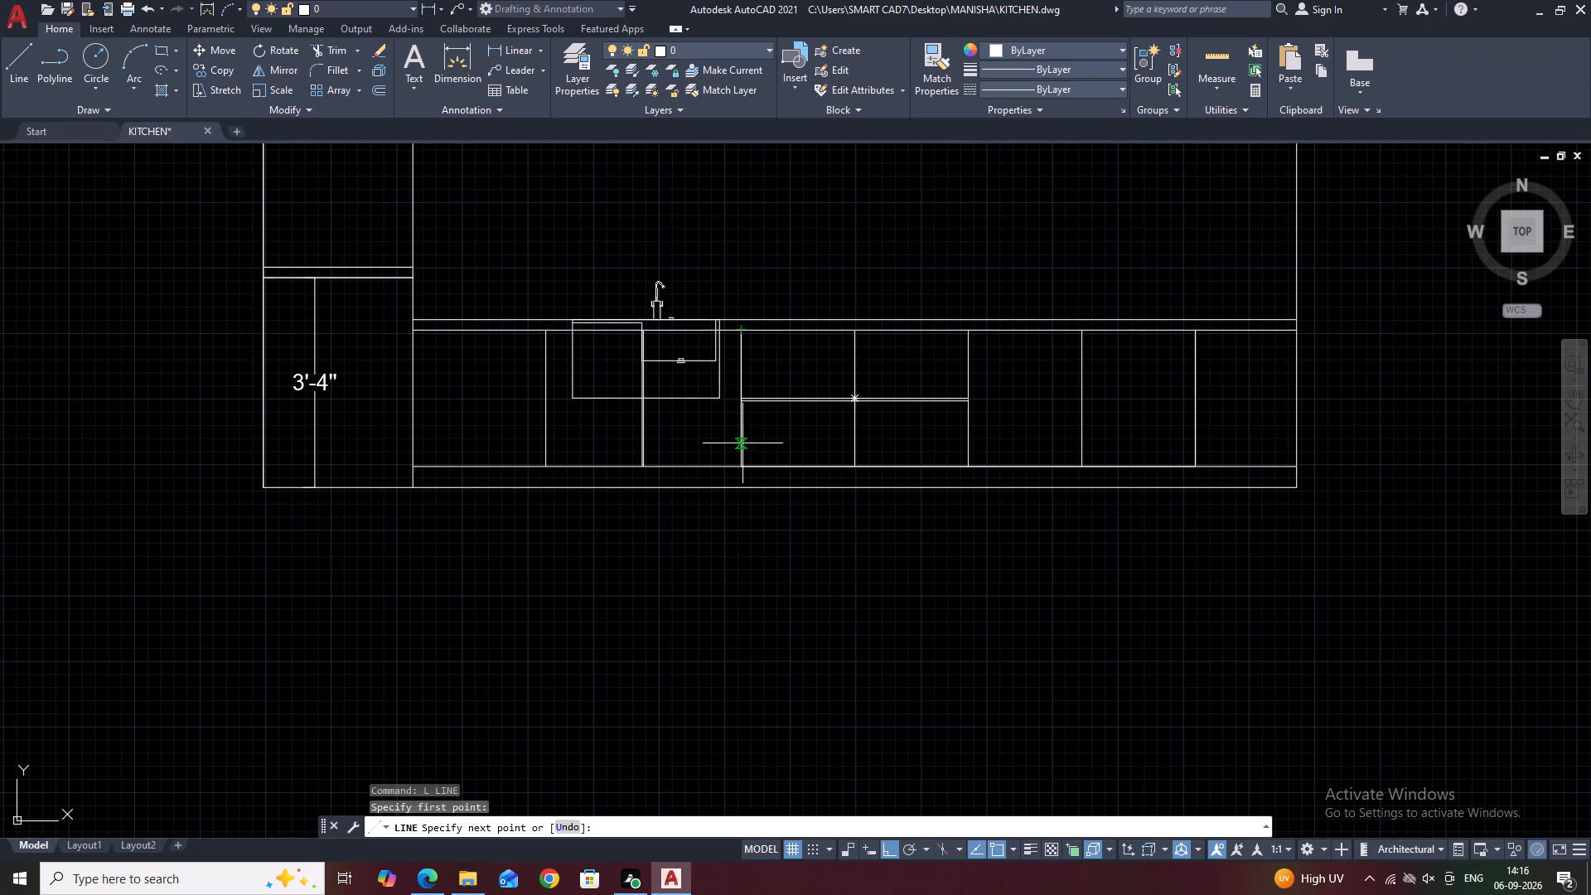
click(739, 468)
key(Escape)
Offset the new vertical edge line to its left, keeping the previous 0.25" distance.
click(739, 449)
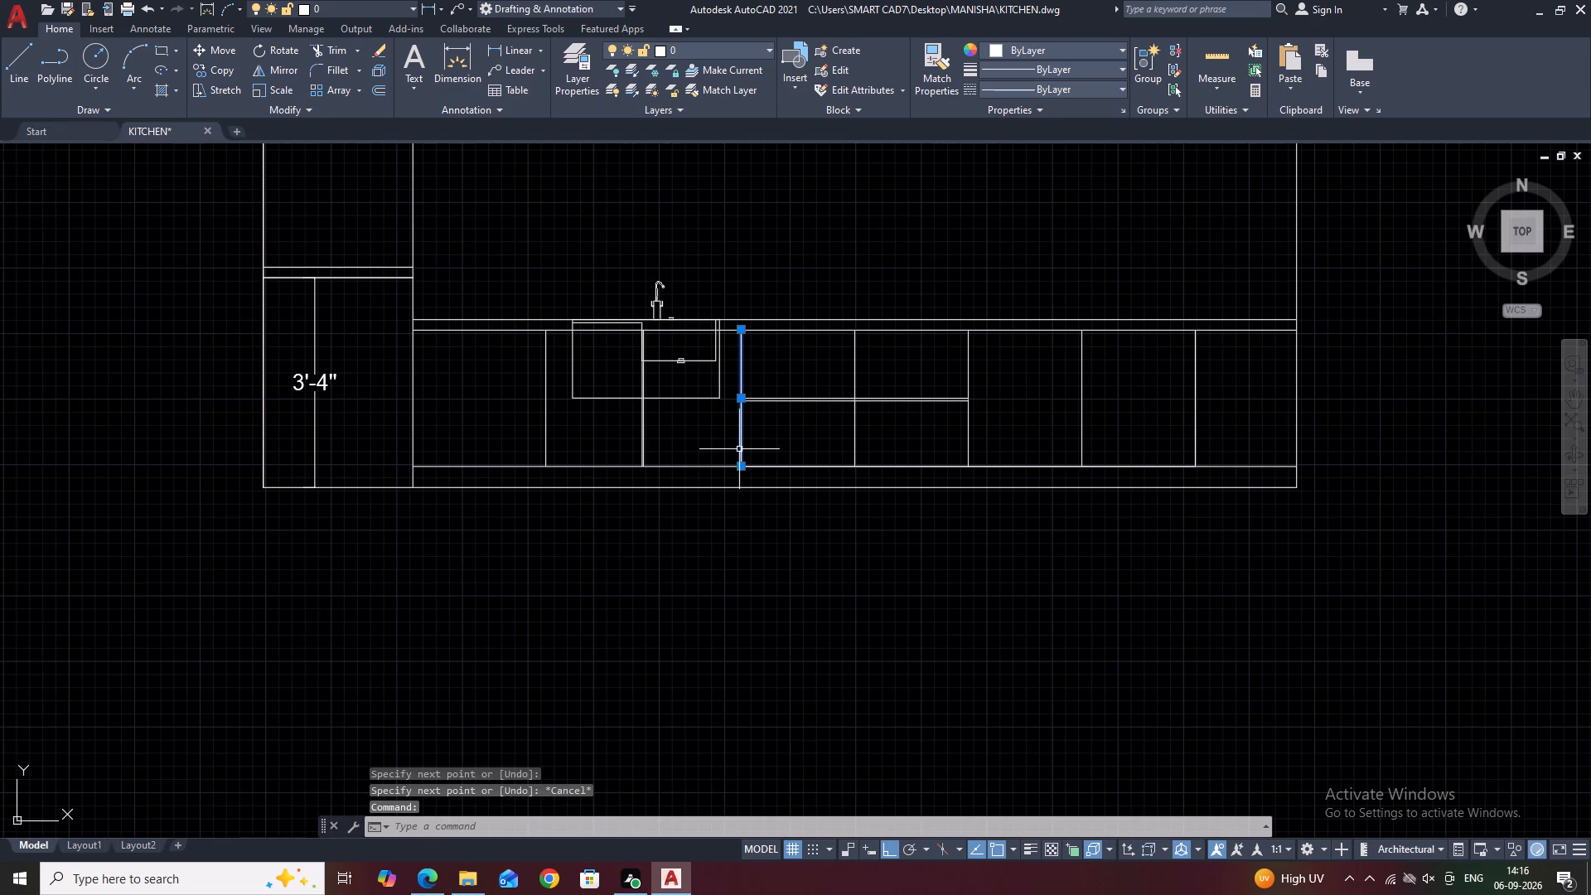
key(o)
key(space)
key(space)
click(726, 447)
key(Escape)
scroll(720, 432, up, 1)
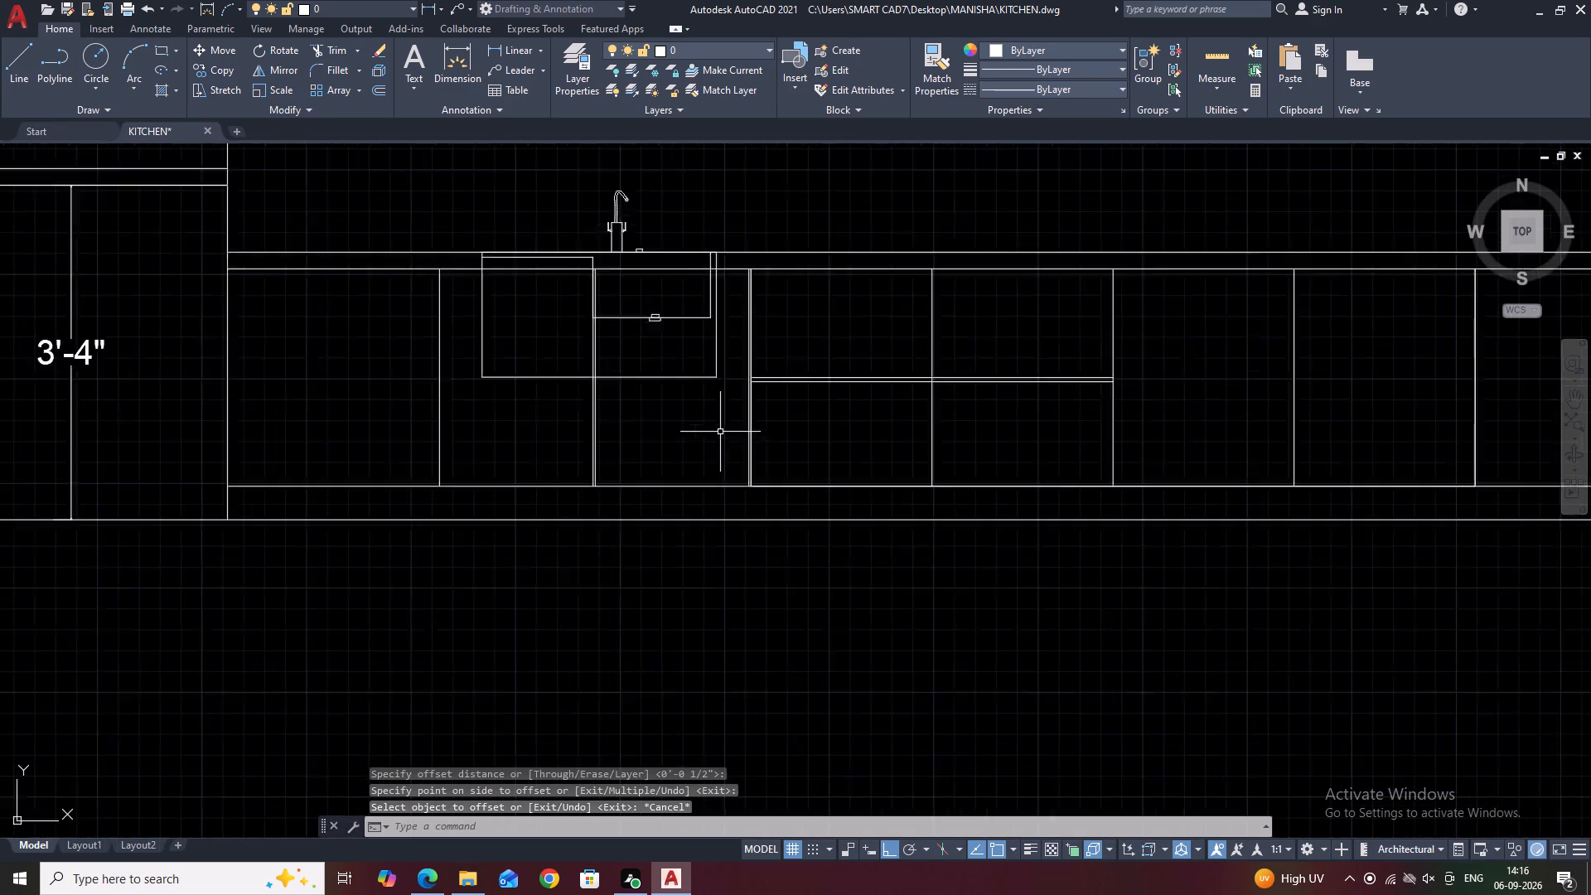
Erase one of the overlapping vertical lines at the left edge of the divided base cabinets.
scroll(720, 432, up, 1)
click(768, 429)
key(Delete)
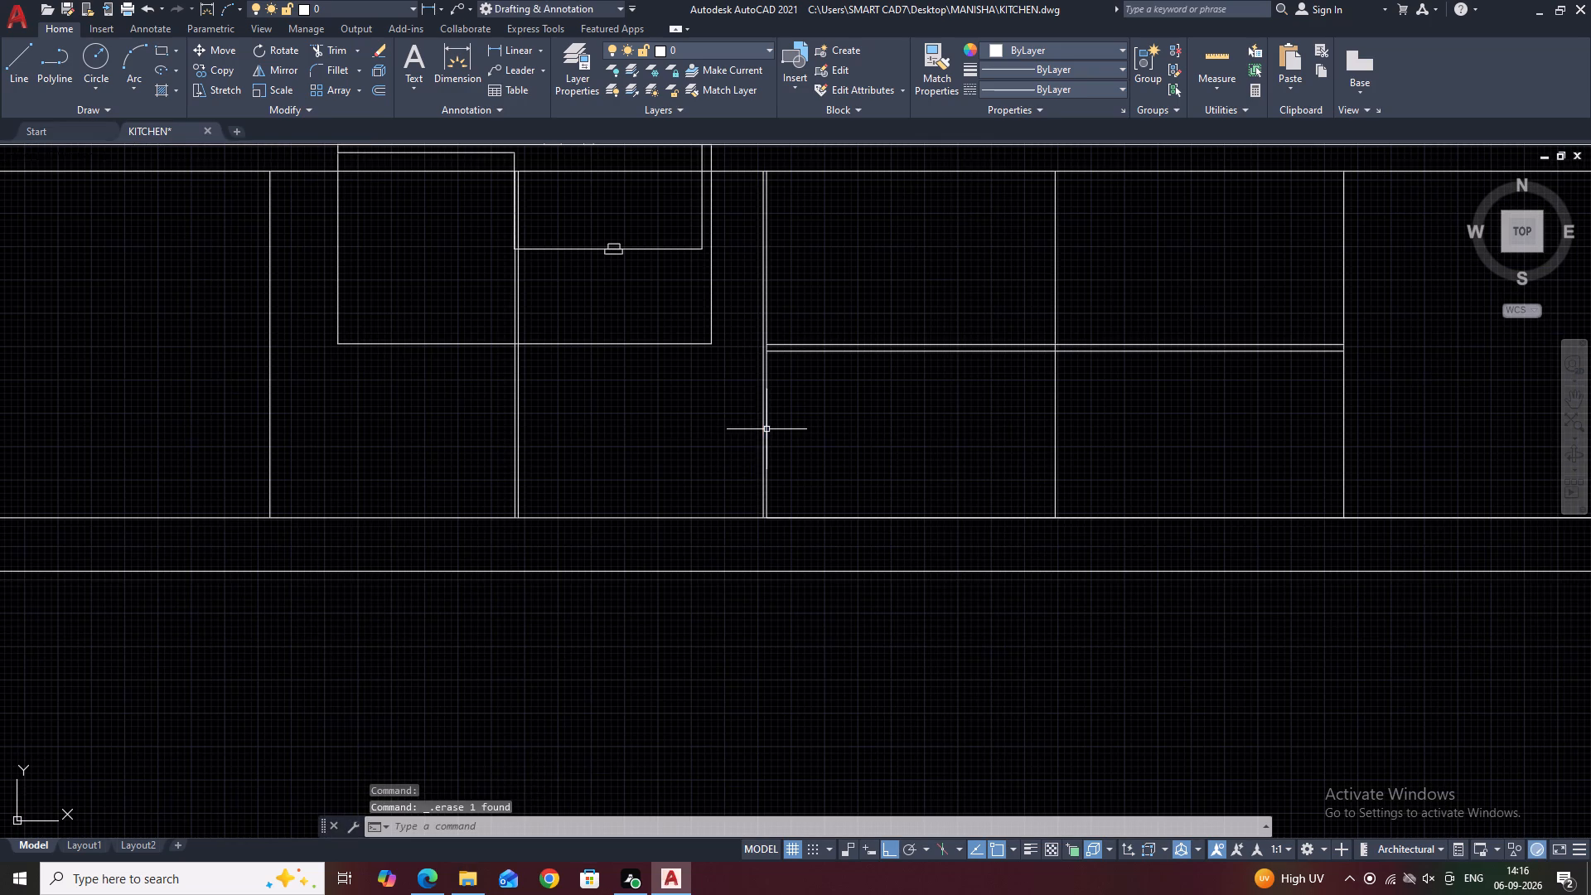
Offset the vertical divider between the two full-height cabinets right of the divided pair by 0.25" to its left.
scroll(742, 426, down, 1)
middle_drag(1019, 358, 901, 389)
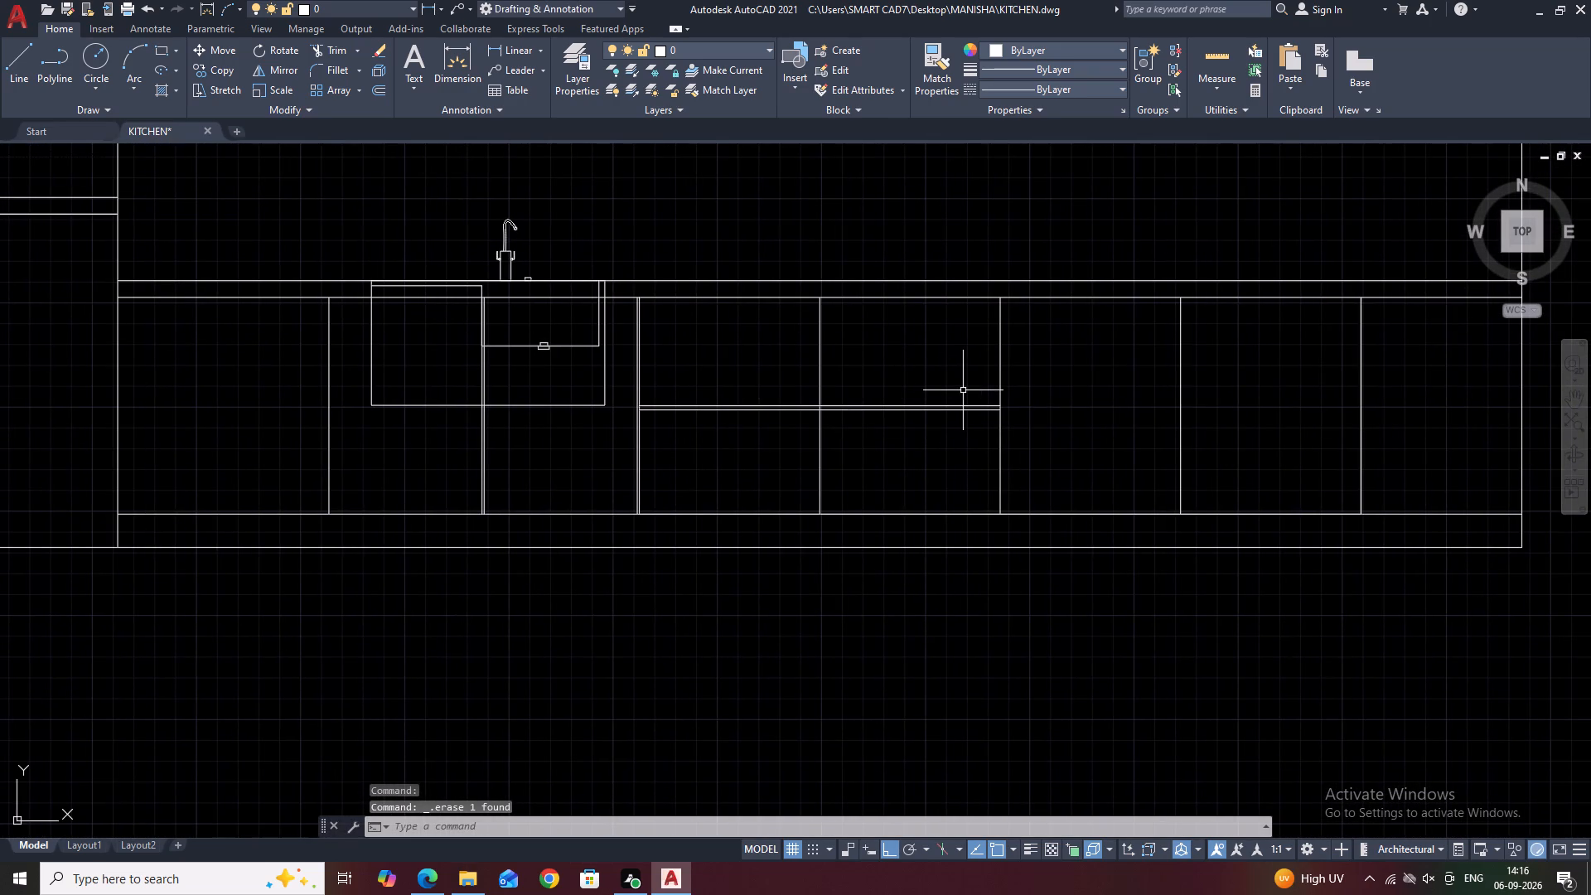
middle_drag(1126, 408, 1060, 408)
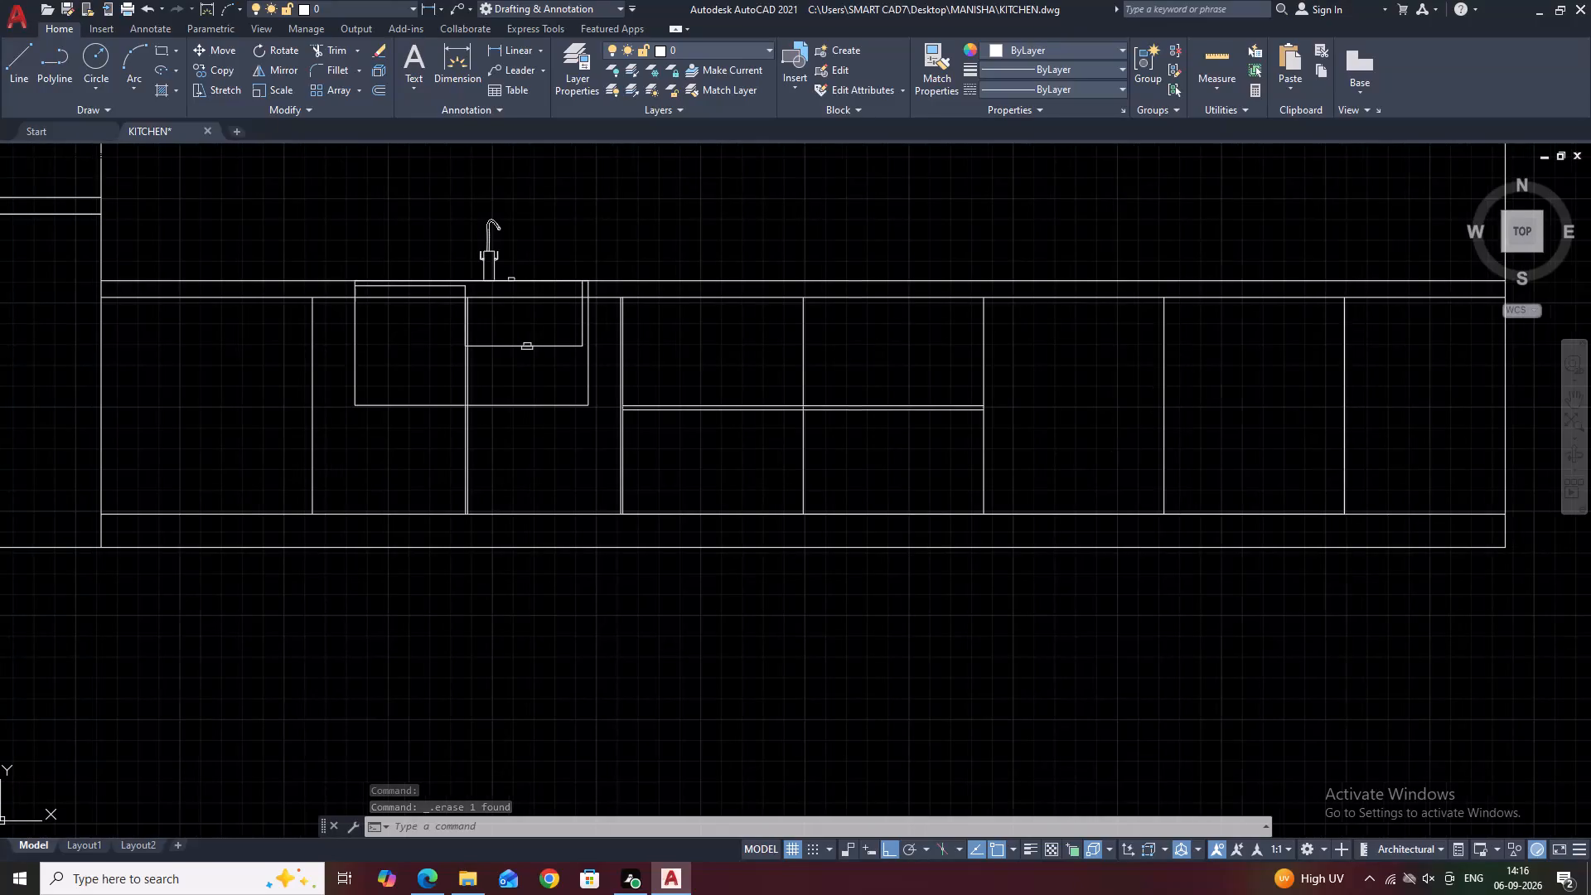
middle_drag(1060, 408, 814, 404)
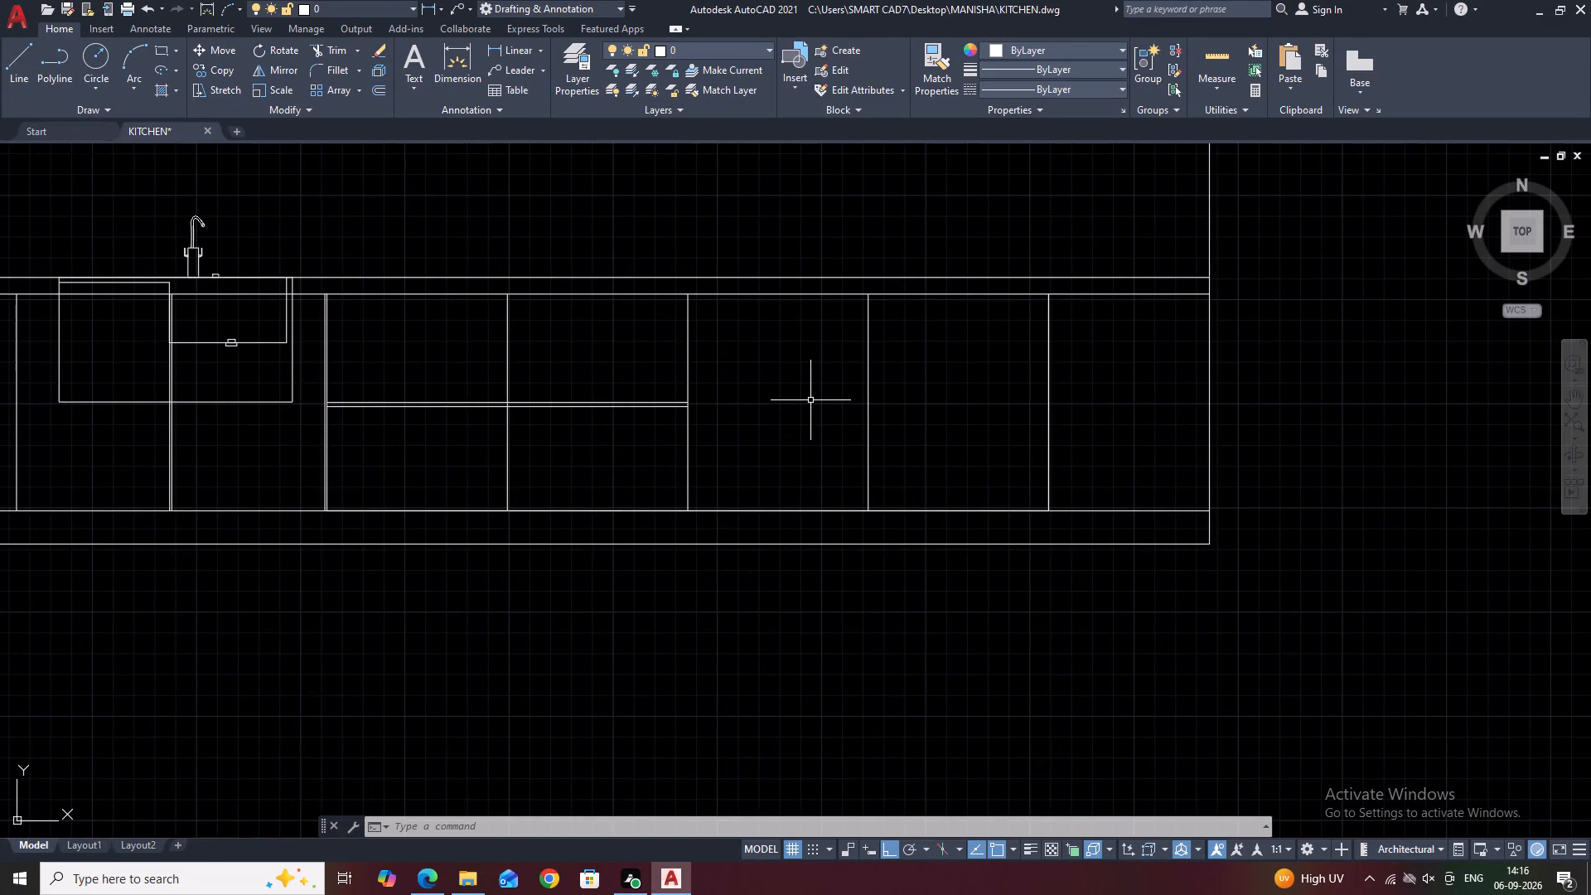
click(884, 399)
click(858, 359)
text(O)
key(space)
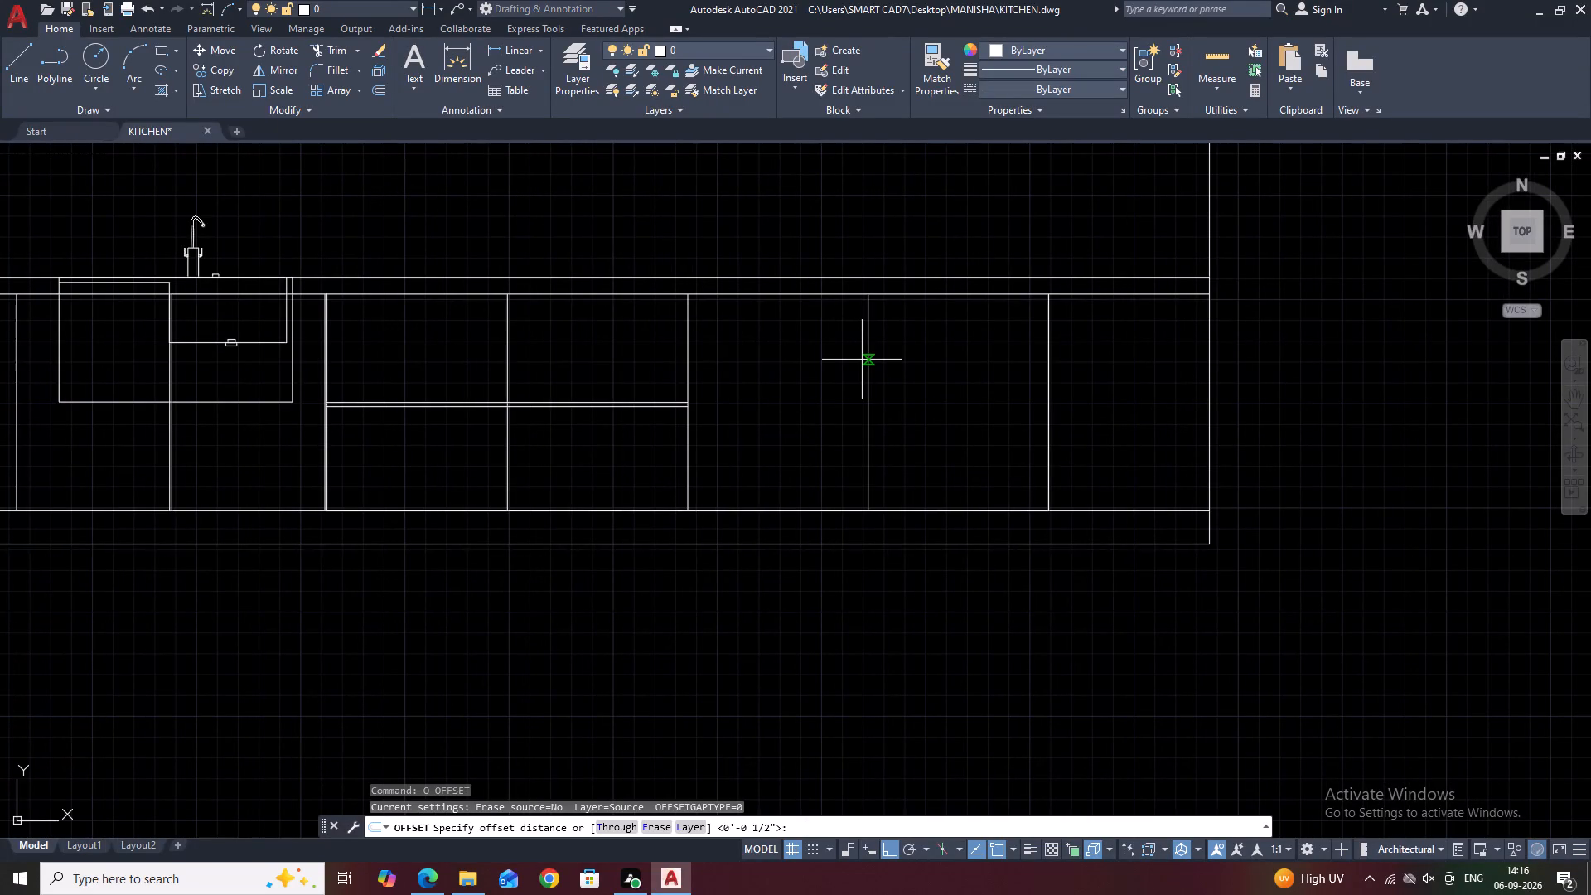
text(0.25)
key(space)
click(845, 375)
scroll(881, 380, down, 1)
key(Escape)
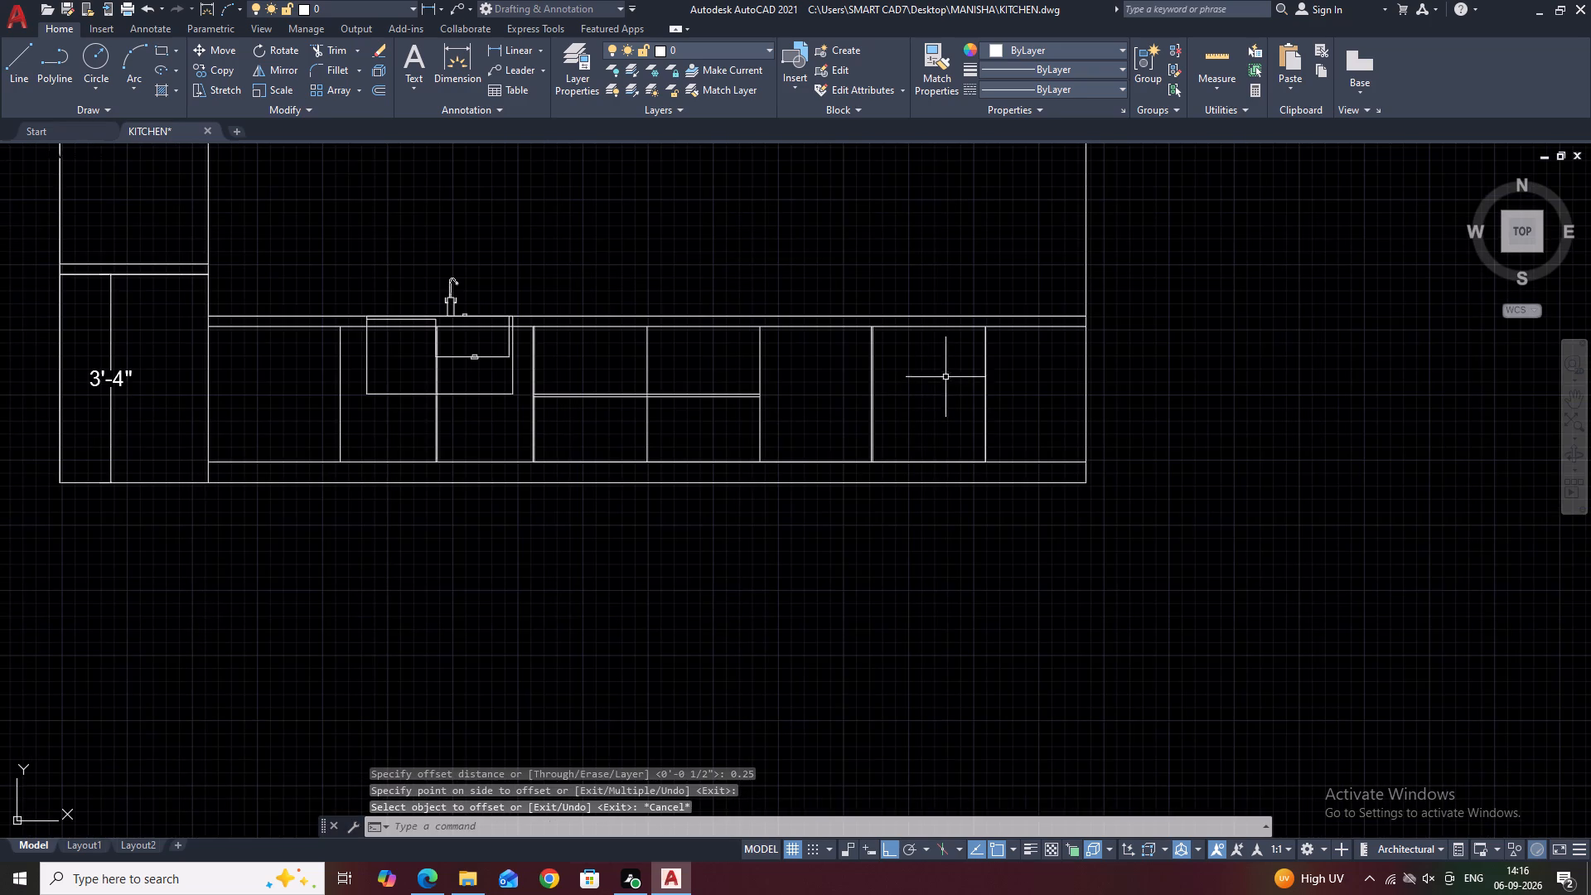
Offset the last vertical base-cabinet divider before the right wall to its right, reusing the 0.25" distance.
middle_drag(1011, 361, 926, 360)
scroll(863, 410, up, 2)
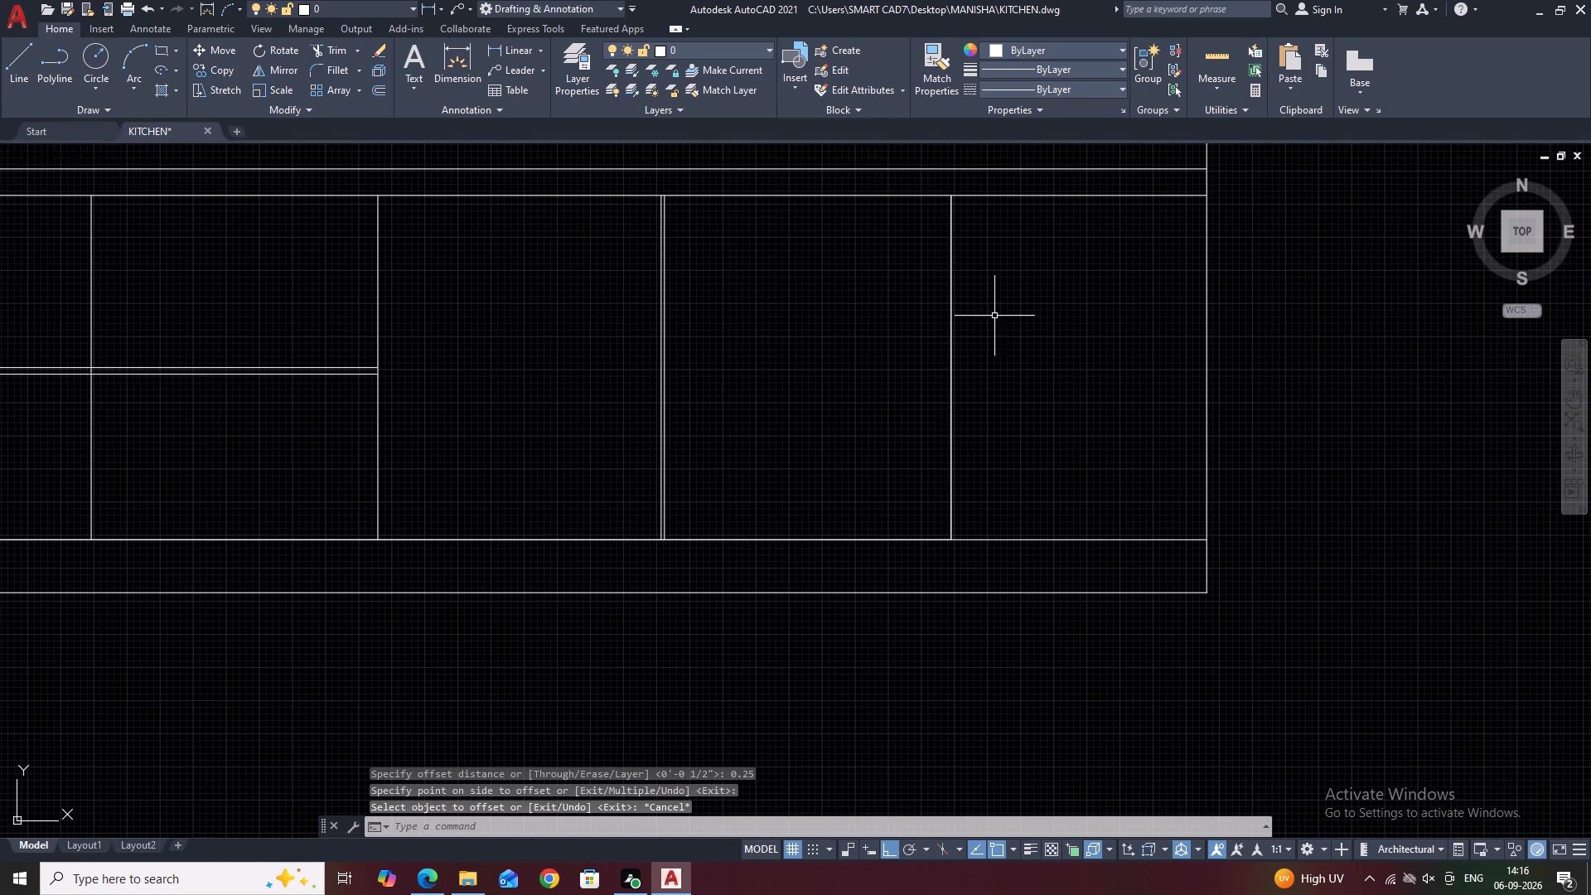
middle_drag(1040, 269, 945, 292)
drag(929, 344, 908, 332)
click(826, 278)
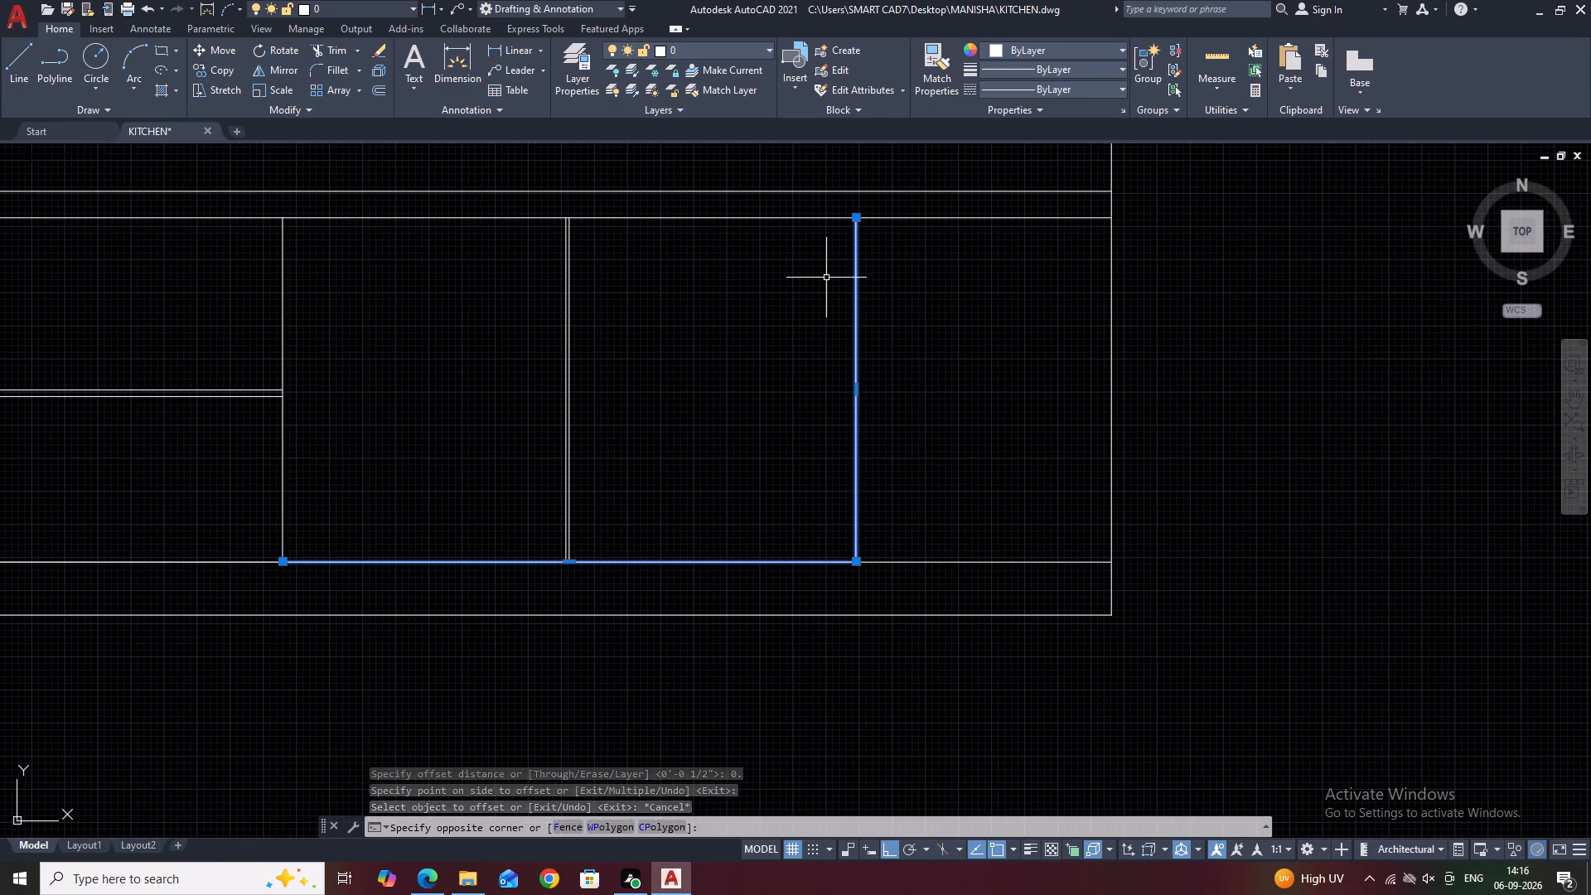
key(Escape)
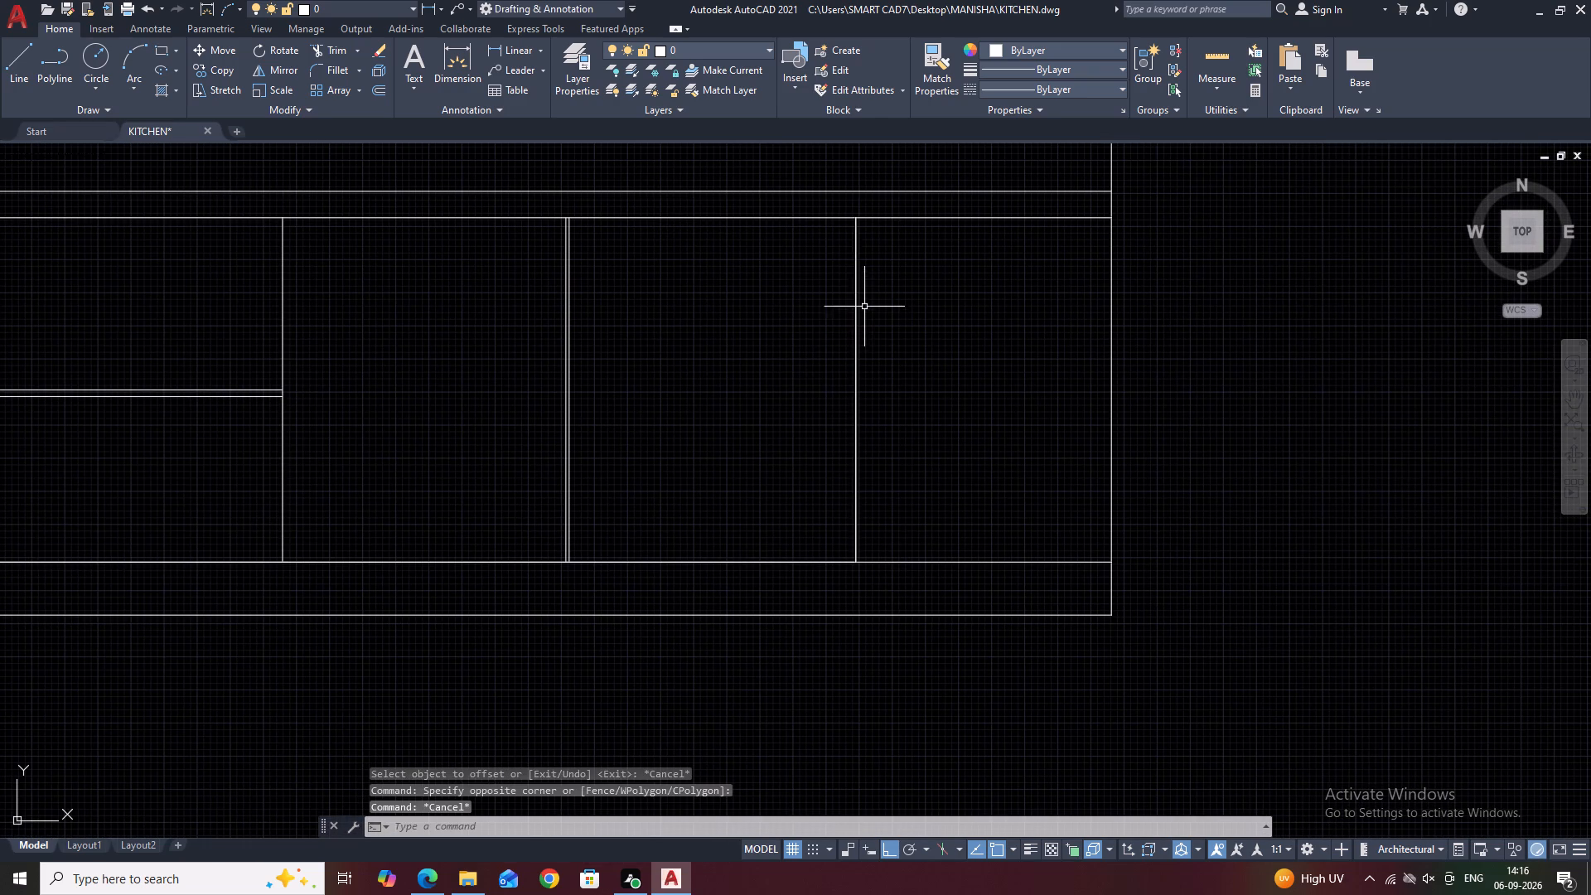
click(858, 296)
key(Escape)
click(858, 309)
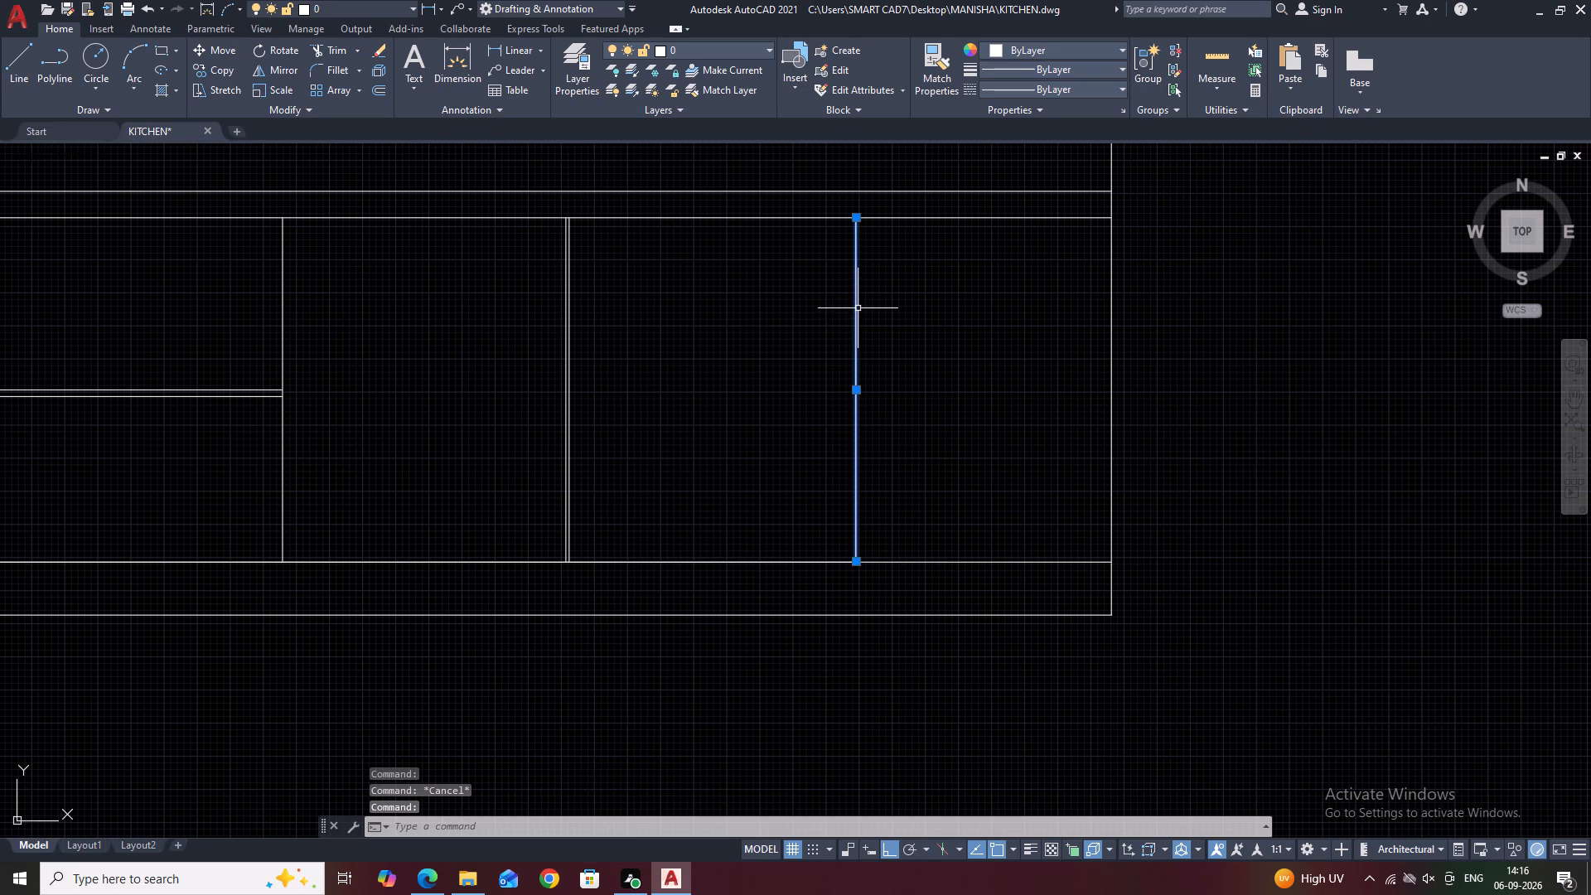
text(O)
key(space)
key(space)
click(905, 316)
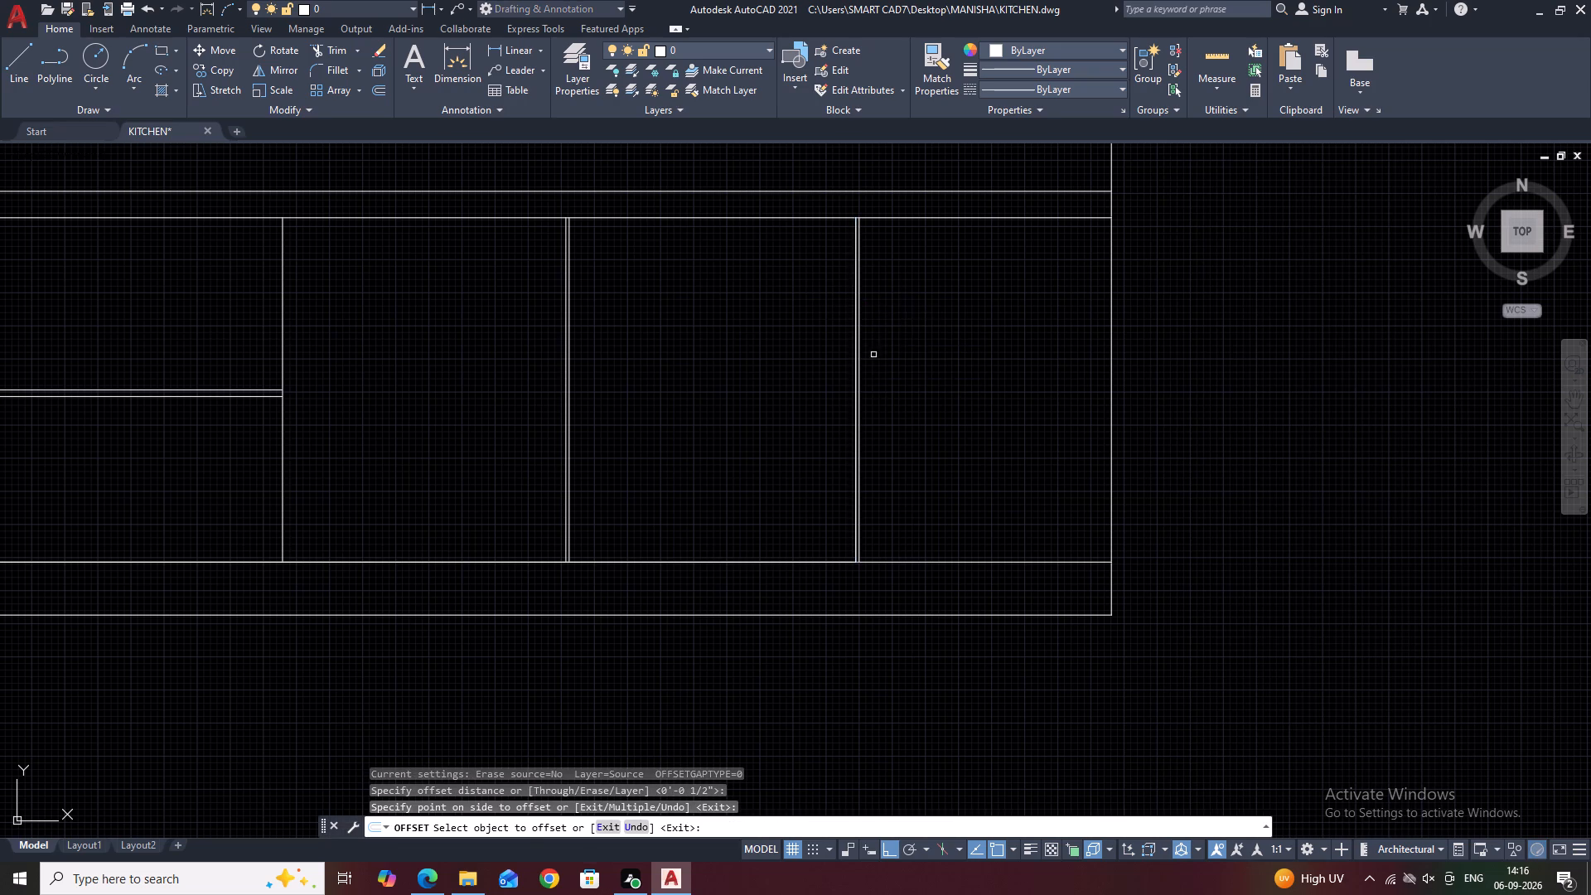
Offset two more parallel lines successively to the right at that last divider, using the same 0.25" spacing.
scroll(862, 362, up, 2)
click(853, 364)
click(901, 360)
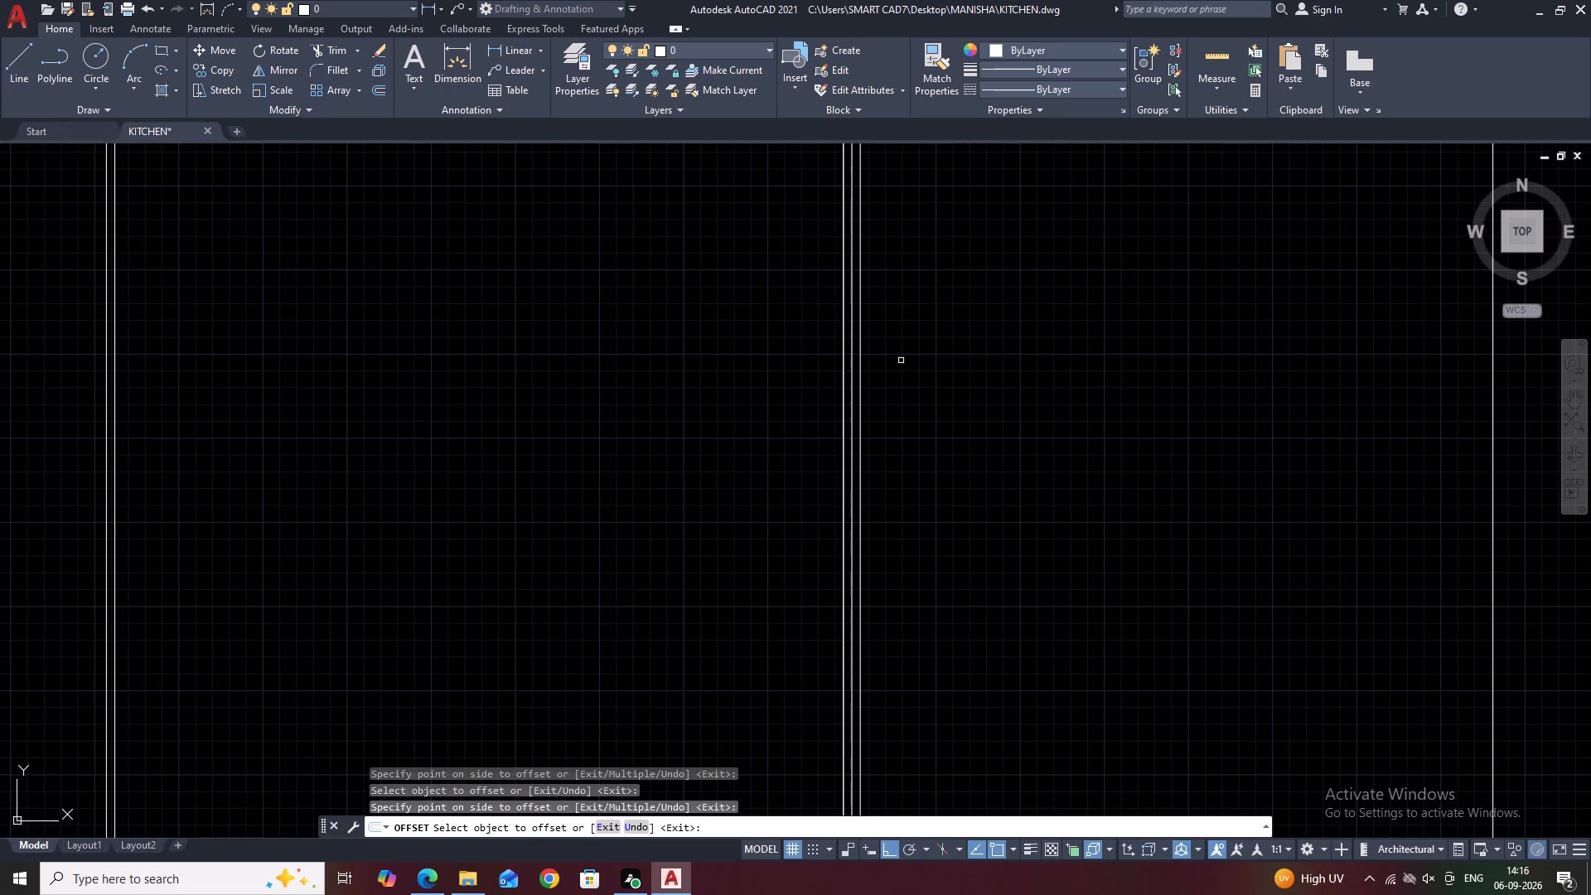
scroll(876, 346, down, 2)
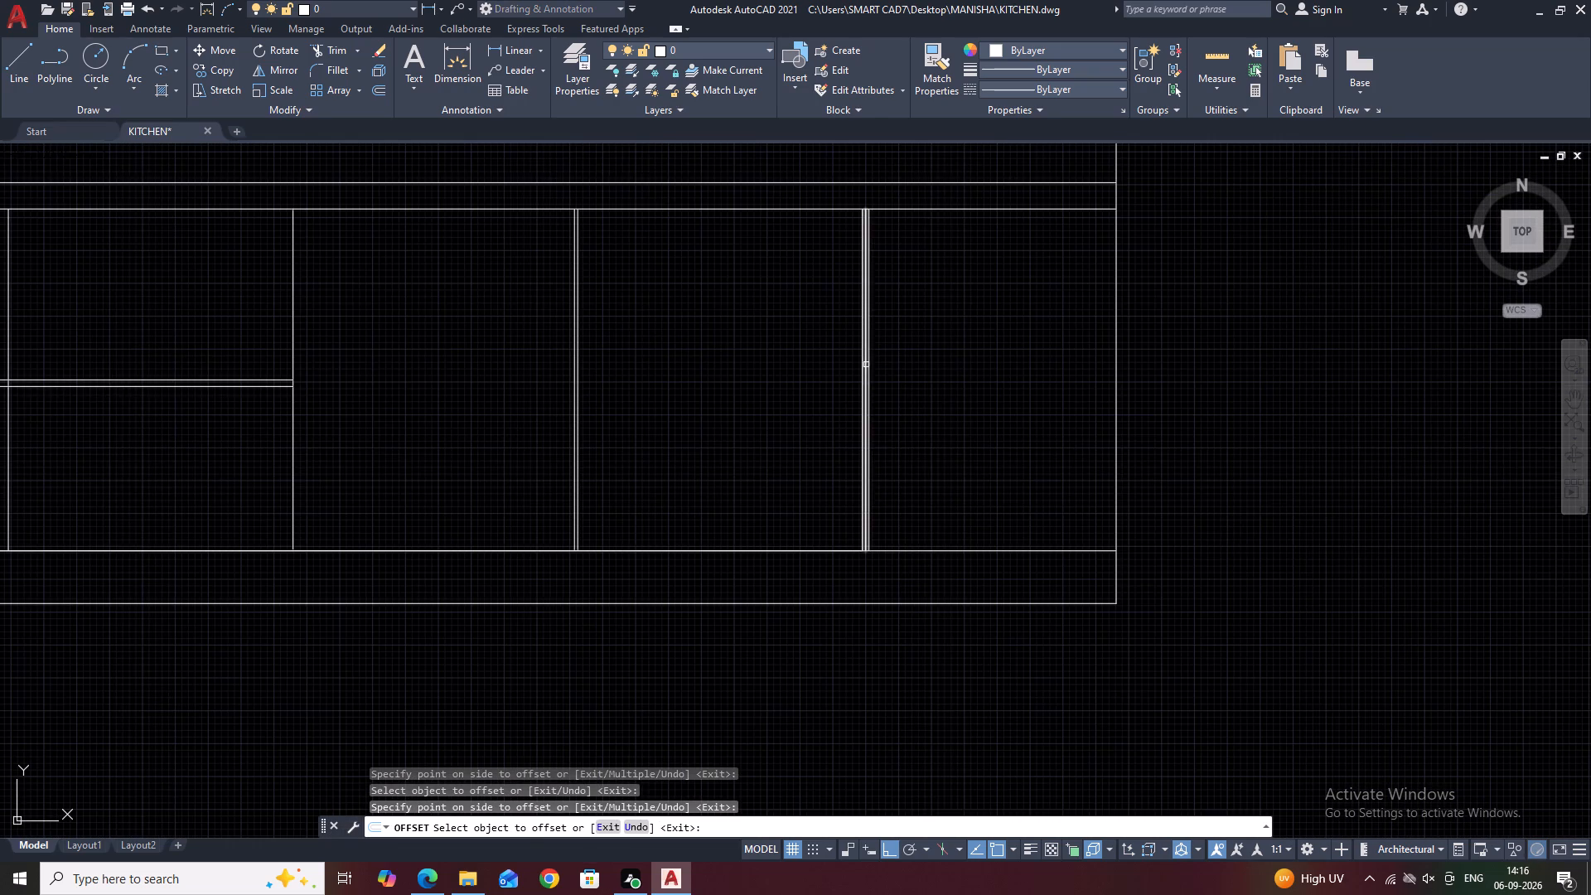
click(871, 365)
click(912, 376)
key(Escape)
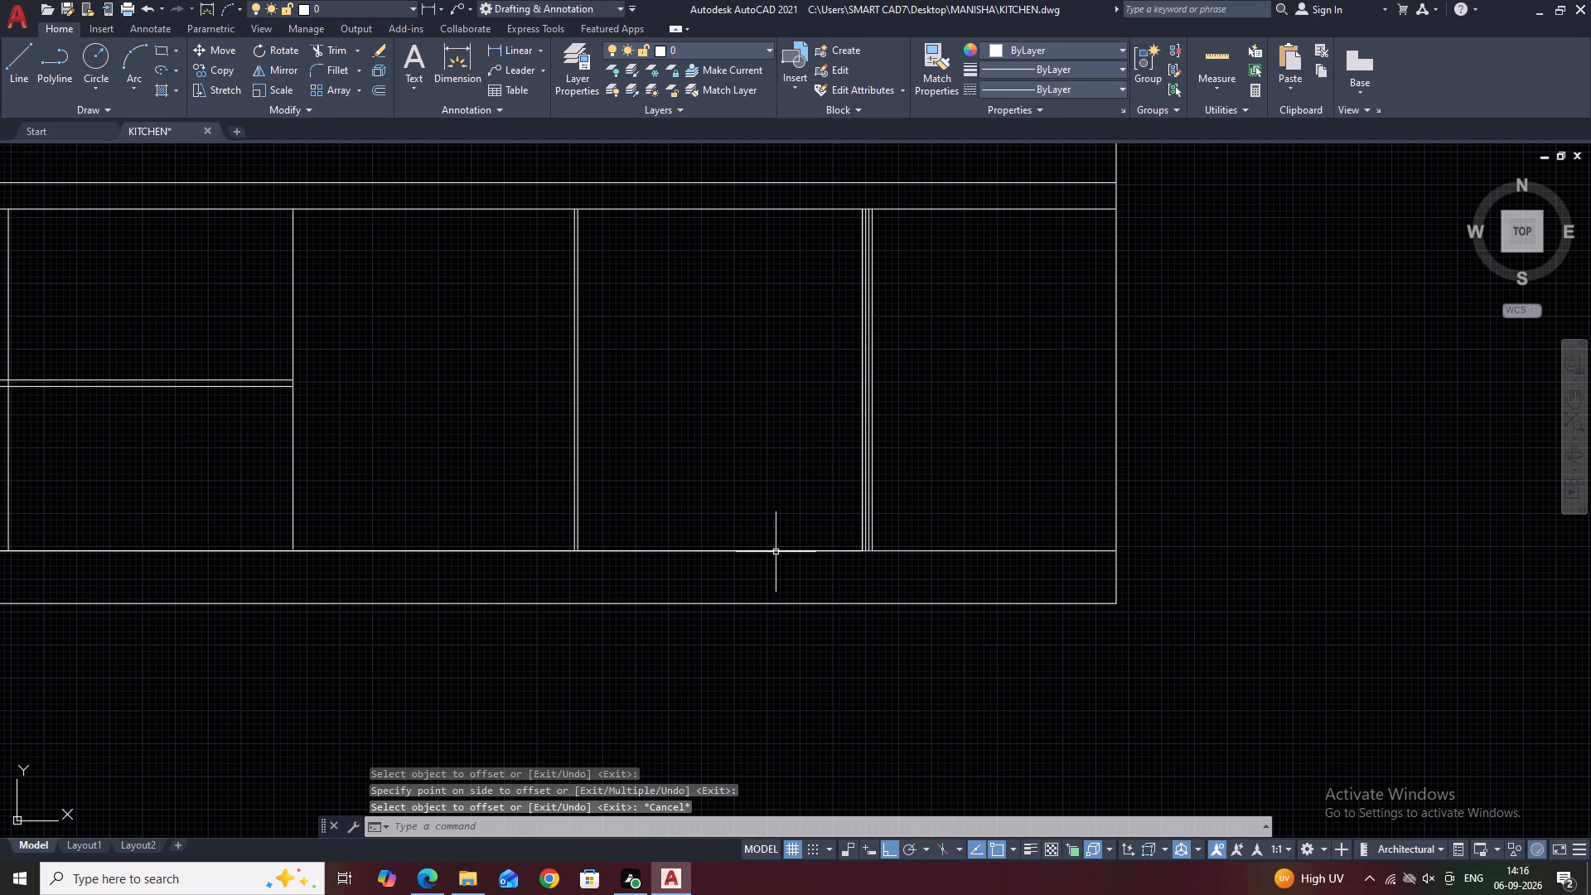
Erase the overlapping horizontal line along the bottom of the two full-height cabinets.
click(776, 549)
key(Delete)
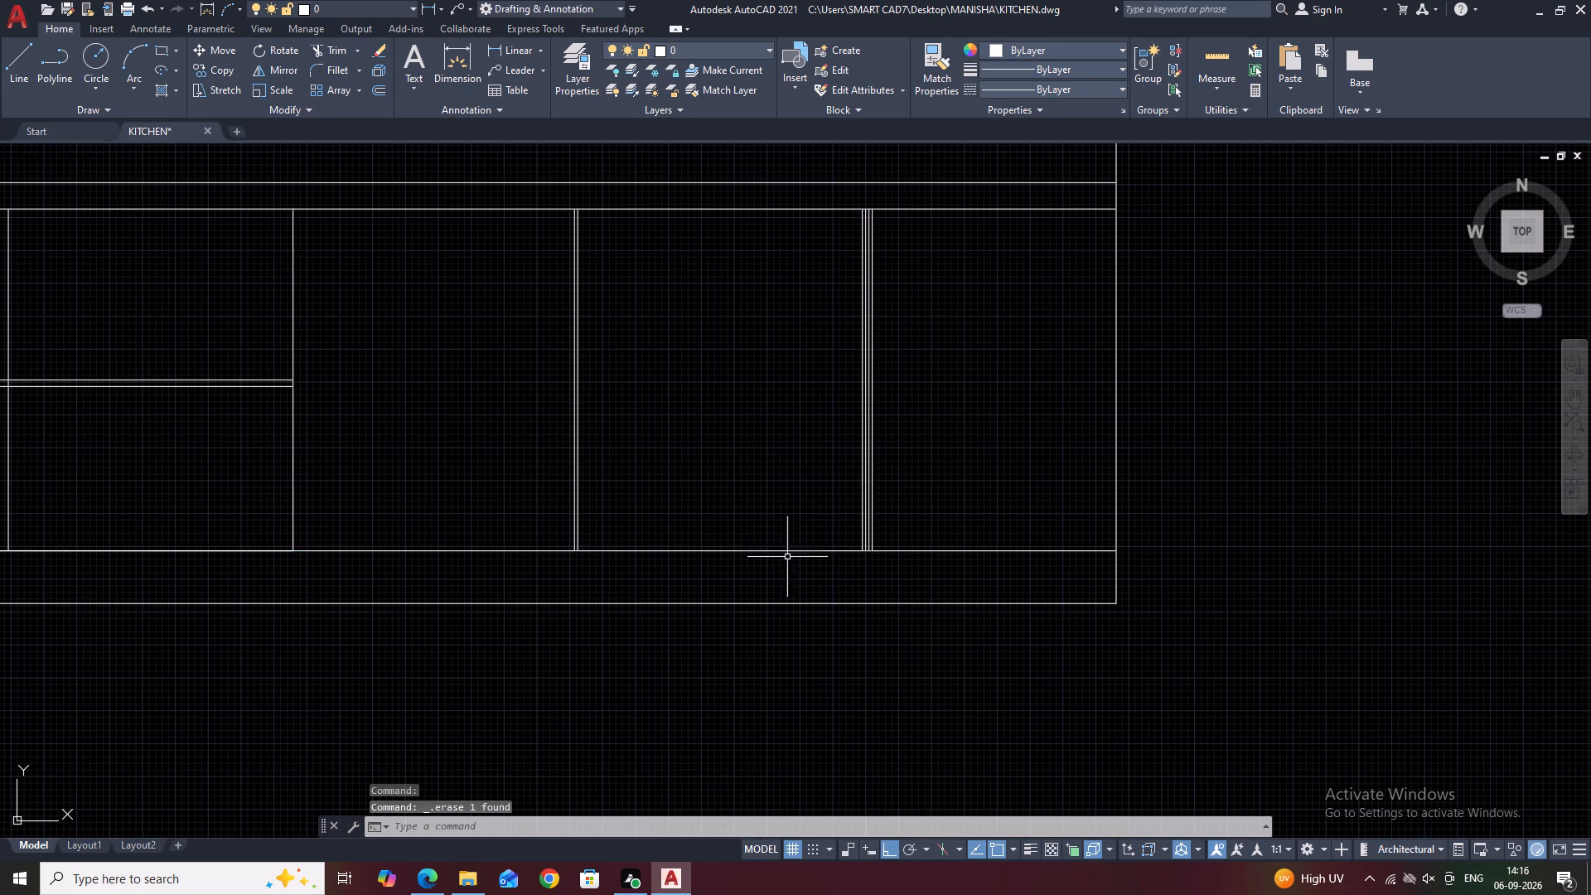
Erase the leftmost of the four closely spaced vertical lines at the last base-cabinet divider.
scroll(859, 491, up, 2)
click(862, 502)
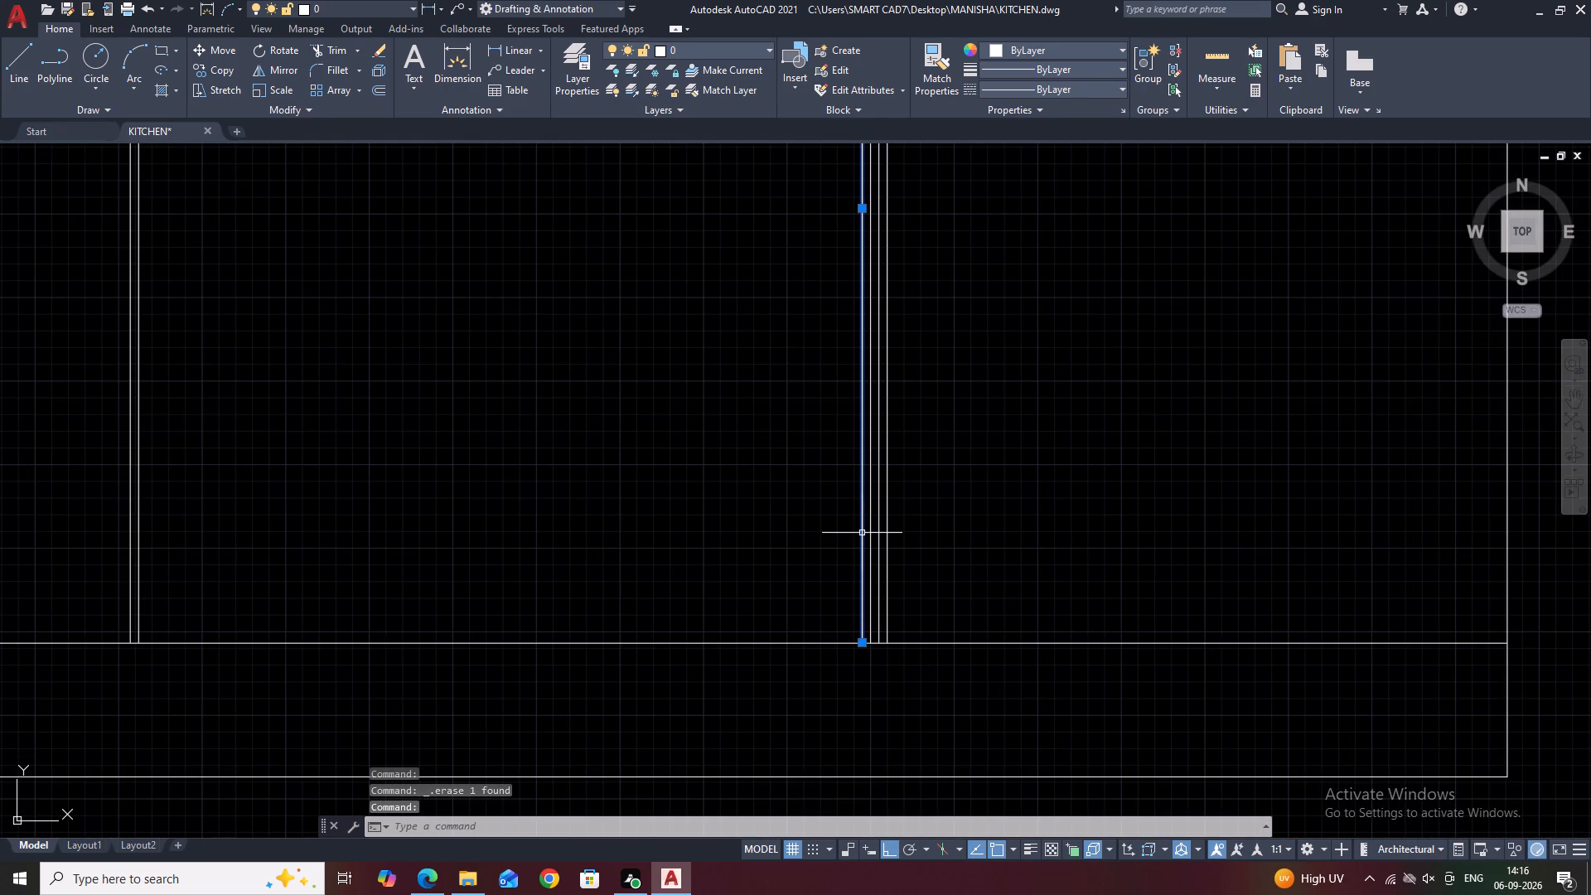
key(Delete)
scroll(872, 564, down, 2)
key(ctrl+z)
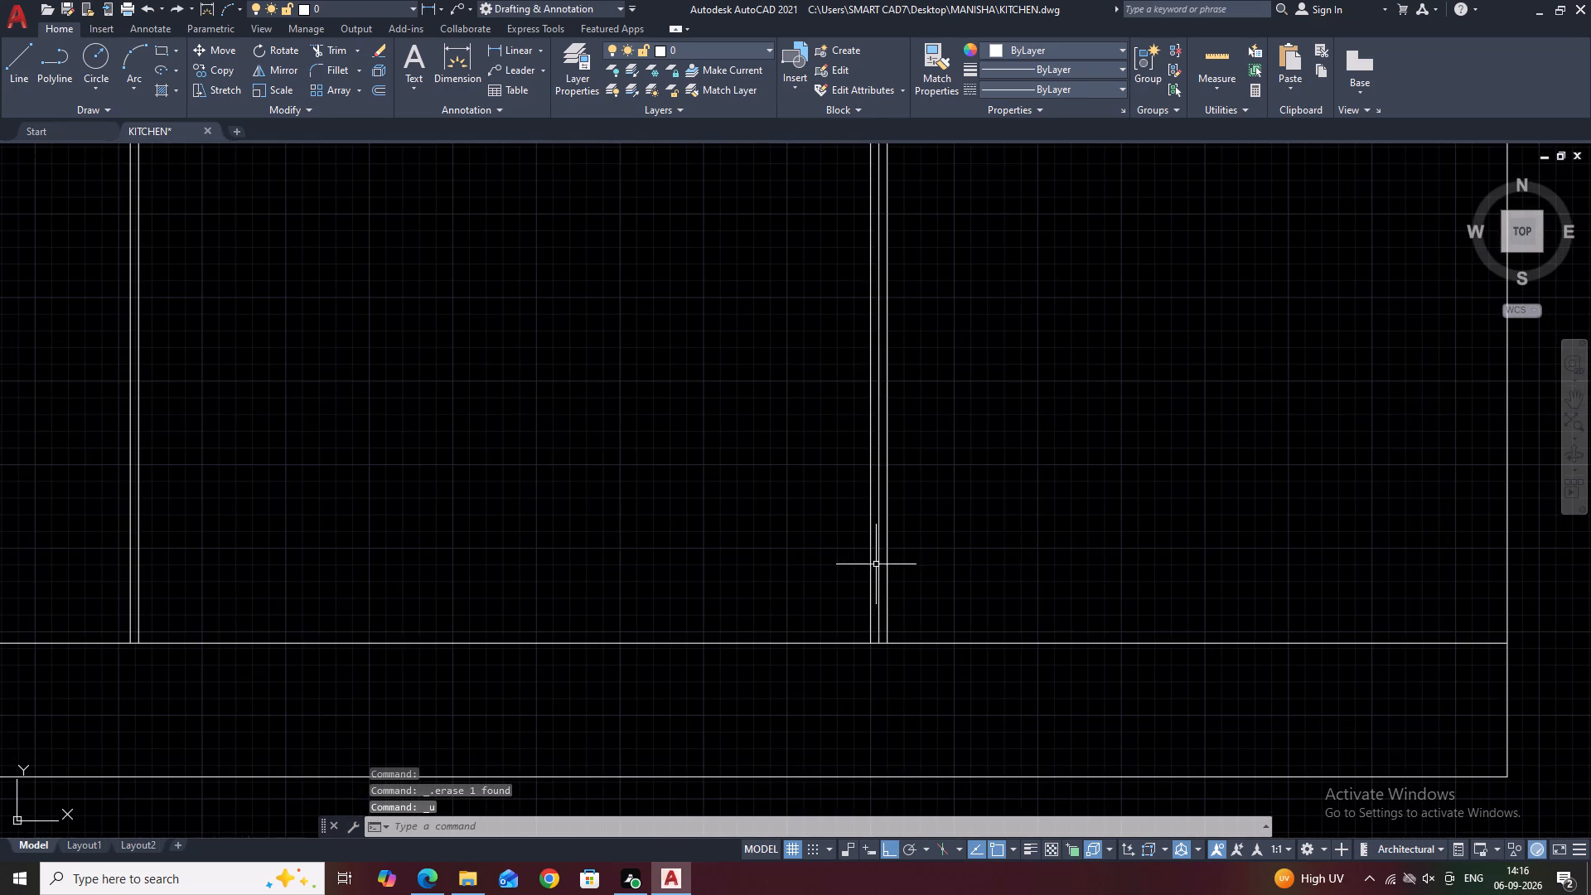
Undo the last erase of the vertical line at the last base-cabinet divider.
key(ctrl+z)
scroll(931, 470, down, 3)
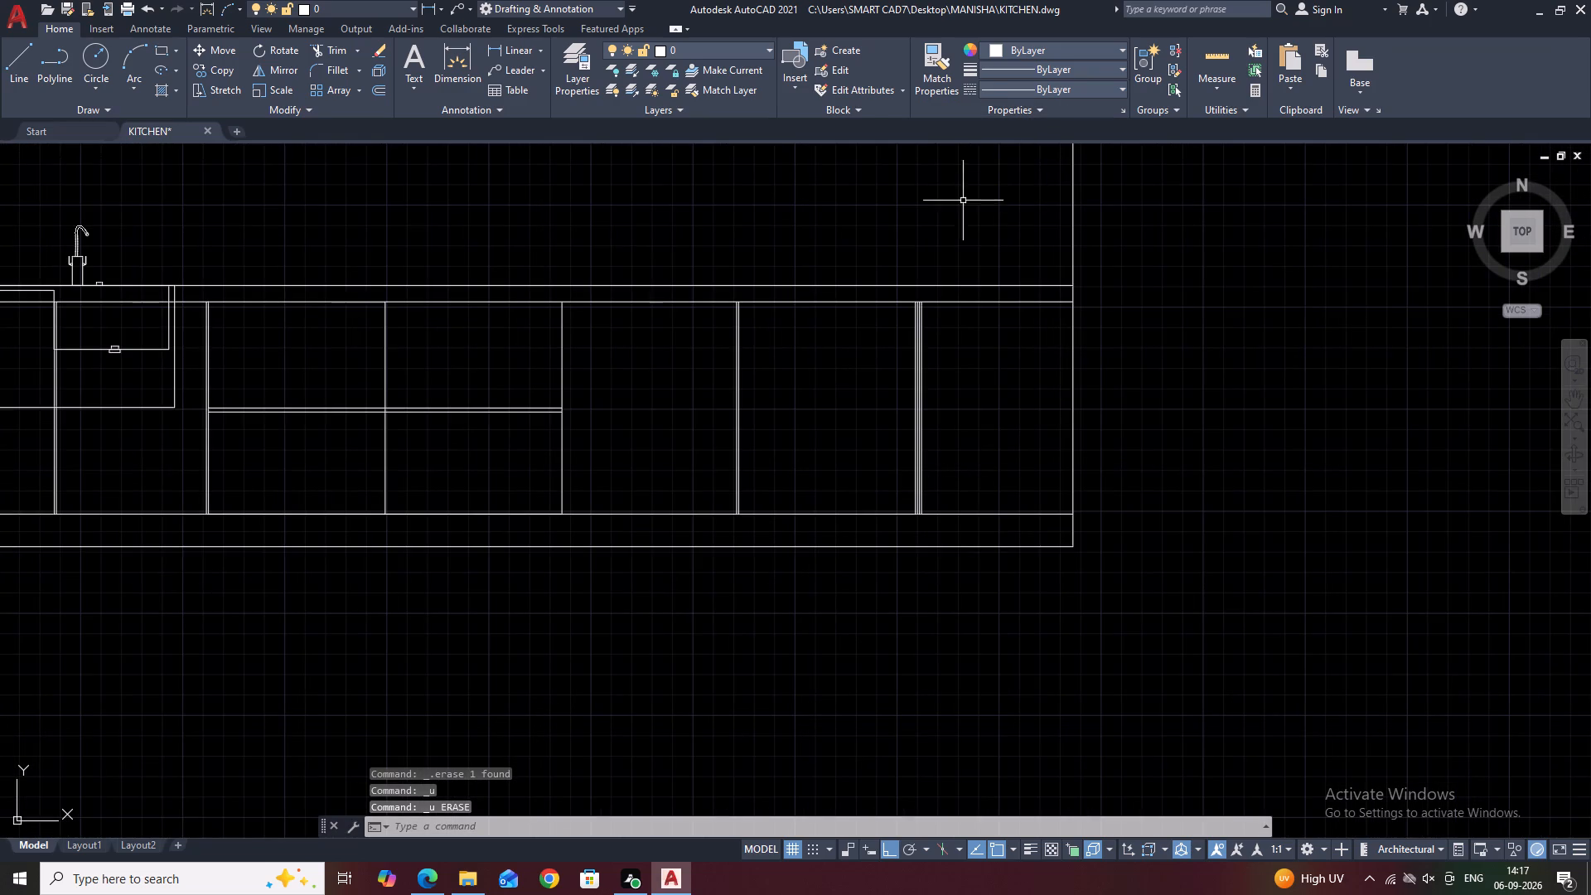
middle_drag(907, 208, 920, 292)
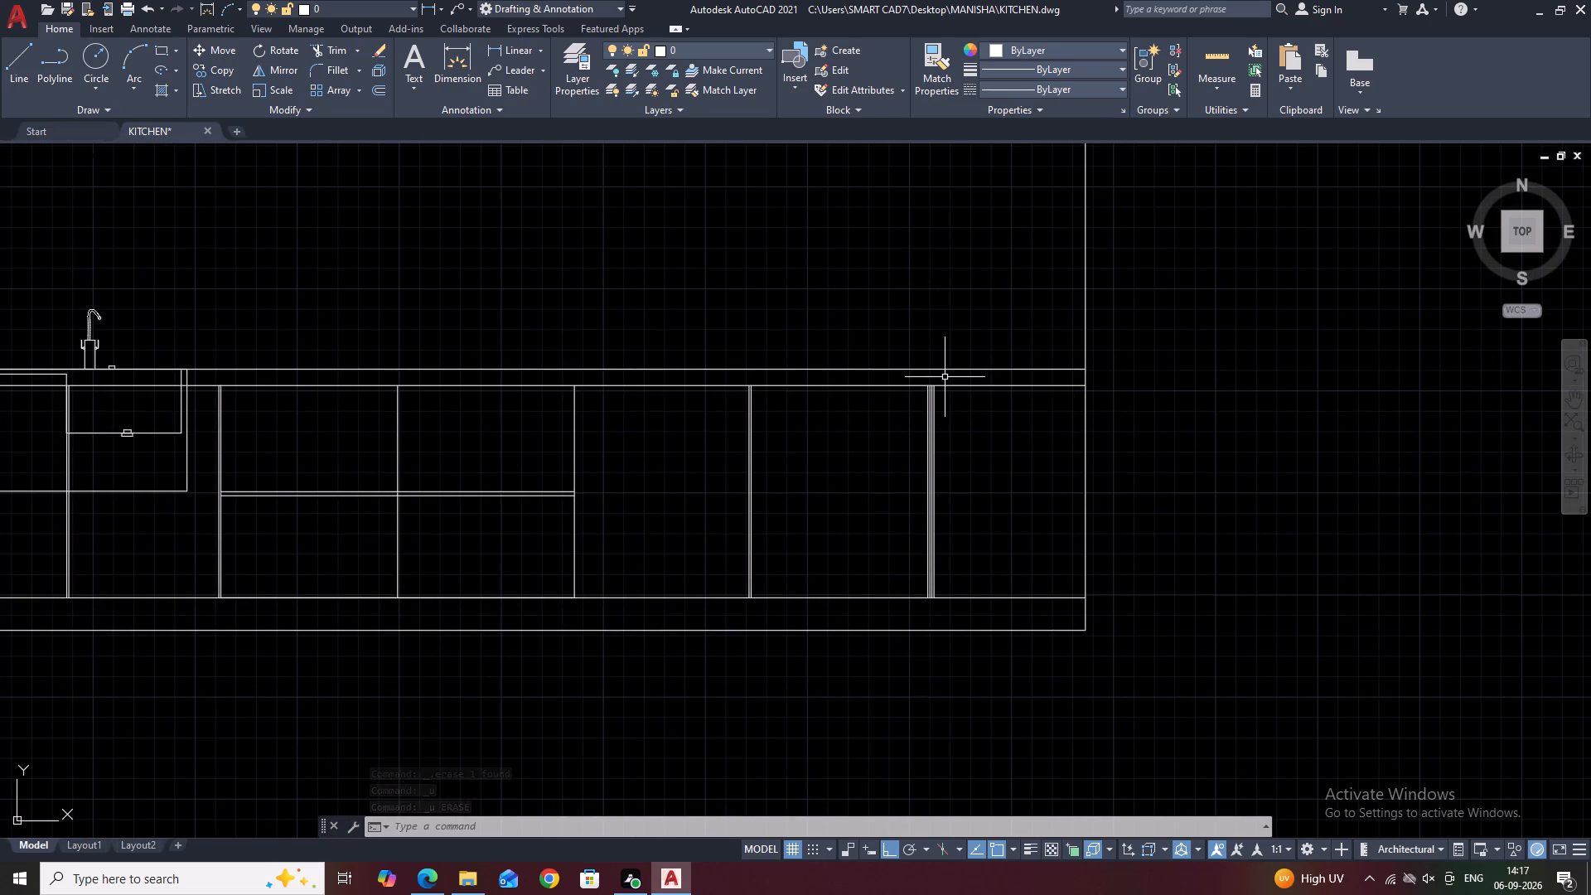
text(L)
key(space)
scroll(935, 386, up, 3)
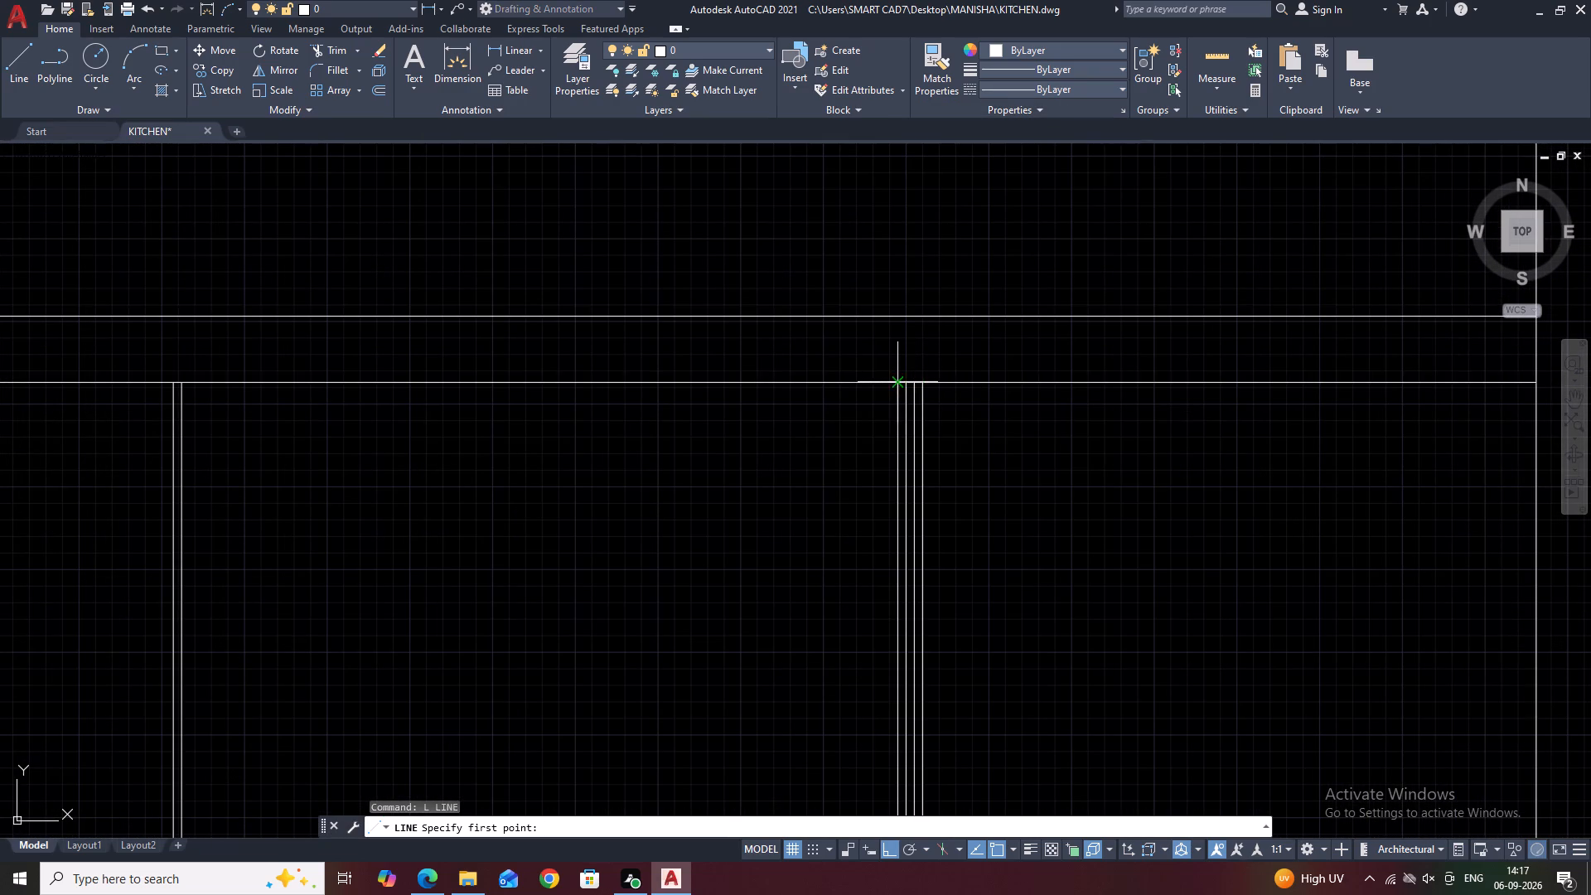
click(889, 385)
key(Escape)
Draw a line from the last divider's leftmost line up to the countertop's top edge, then along that edge to the right wall.
key(space)
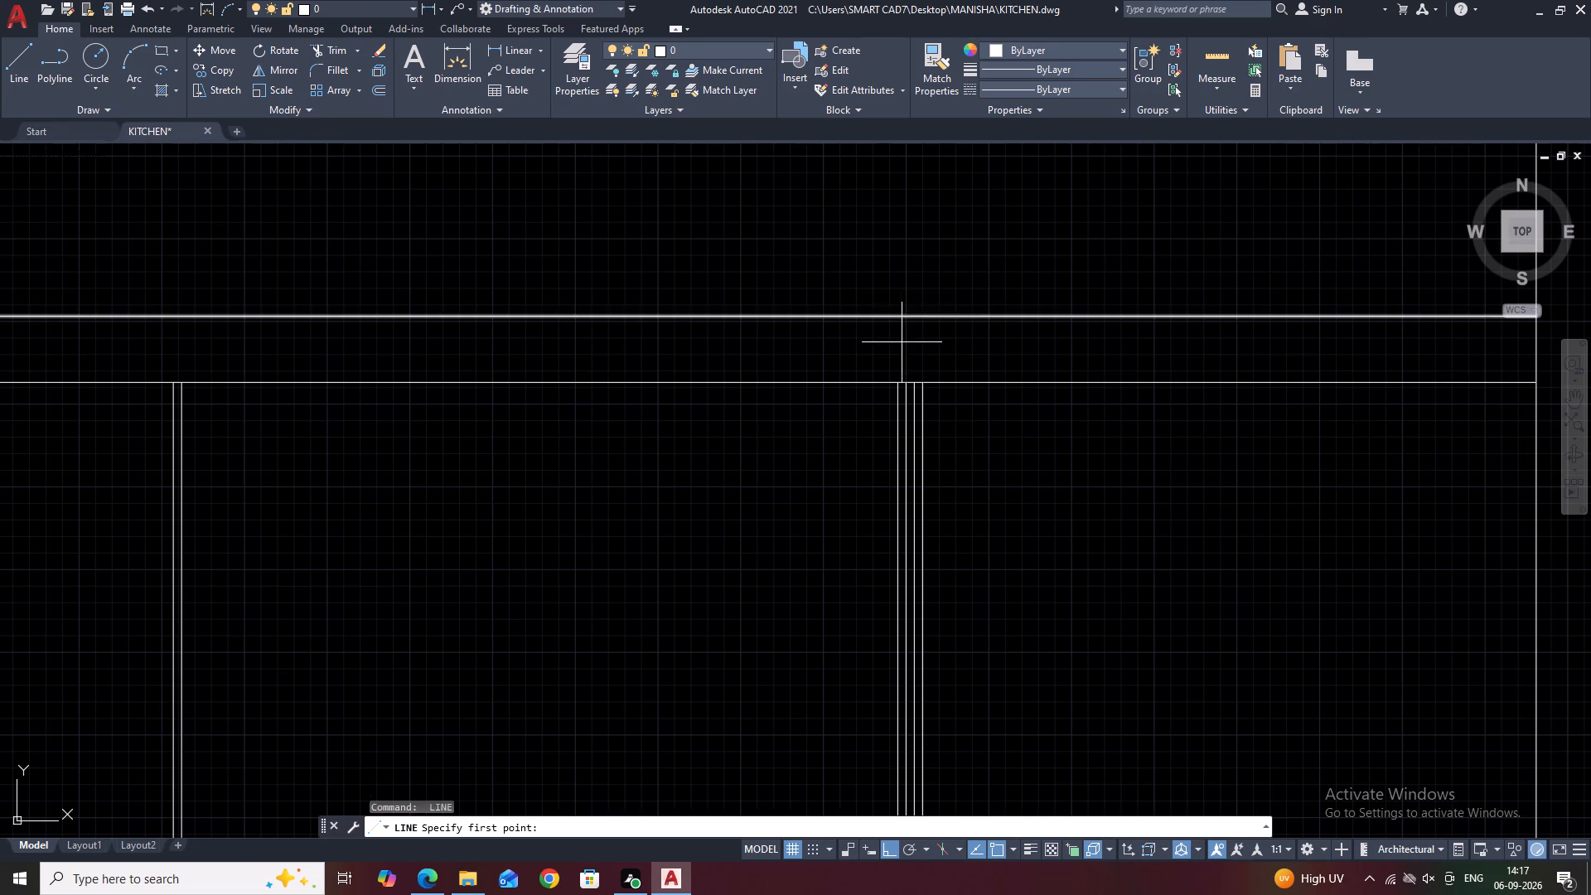
click(901, 384)
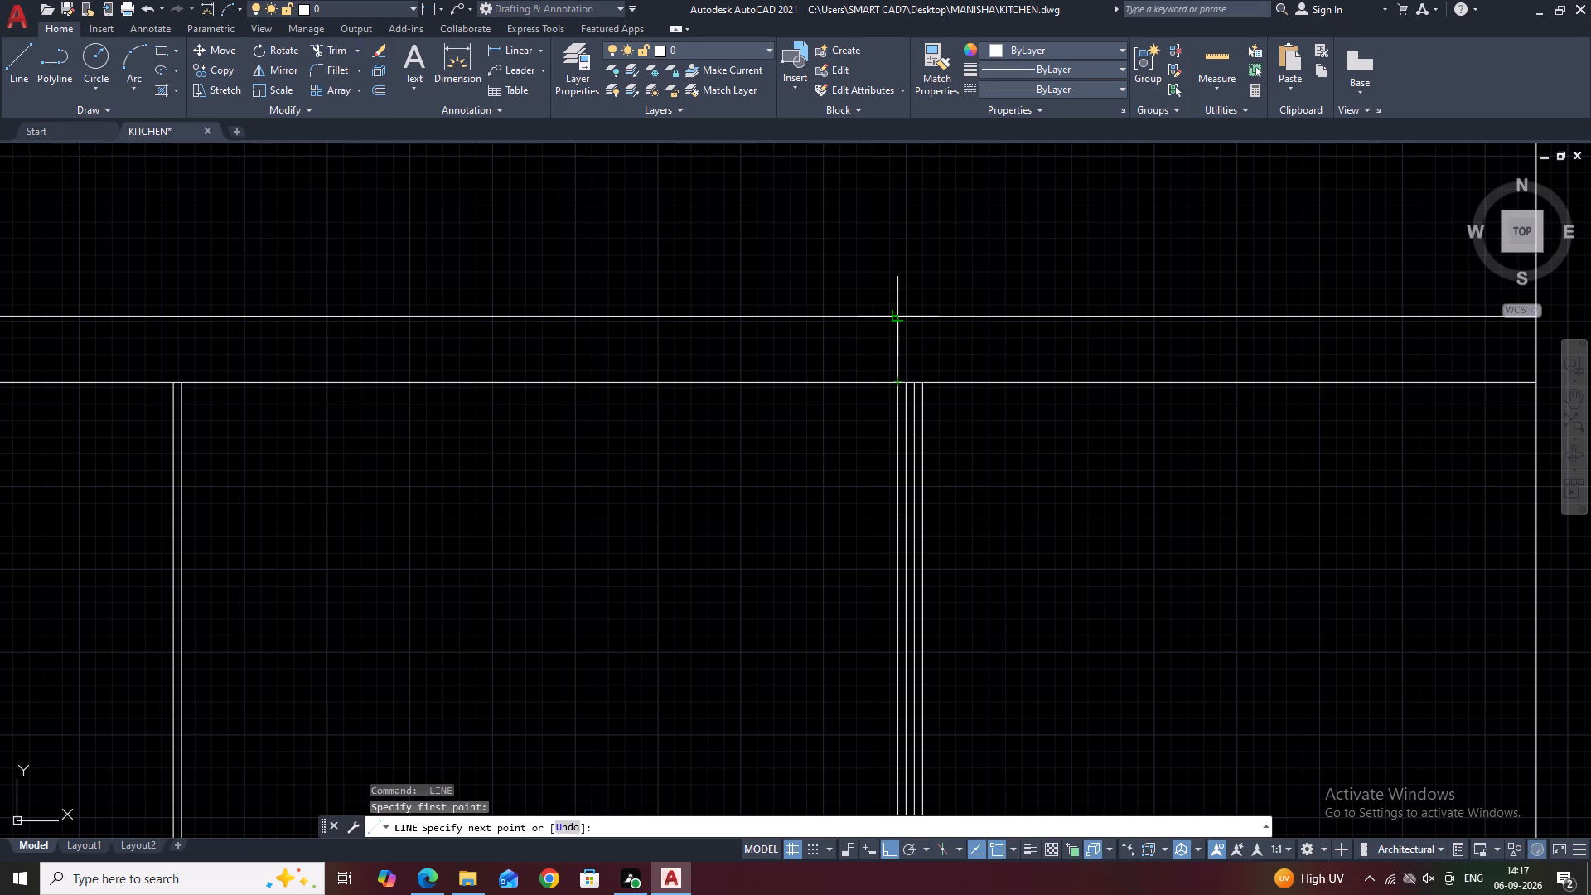
click(898, 313)
scroll(897, 312, down, 3)
scroll(1004, 314, up, 2)
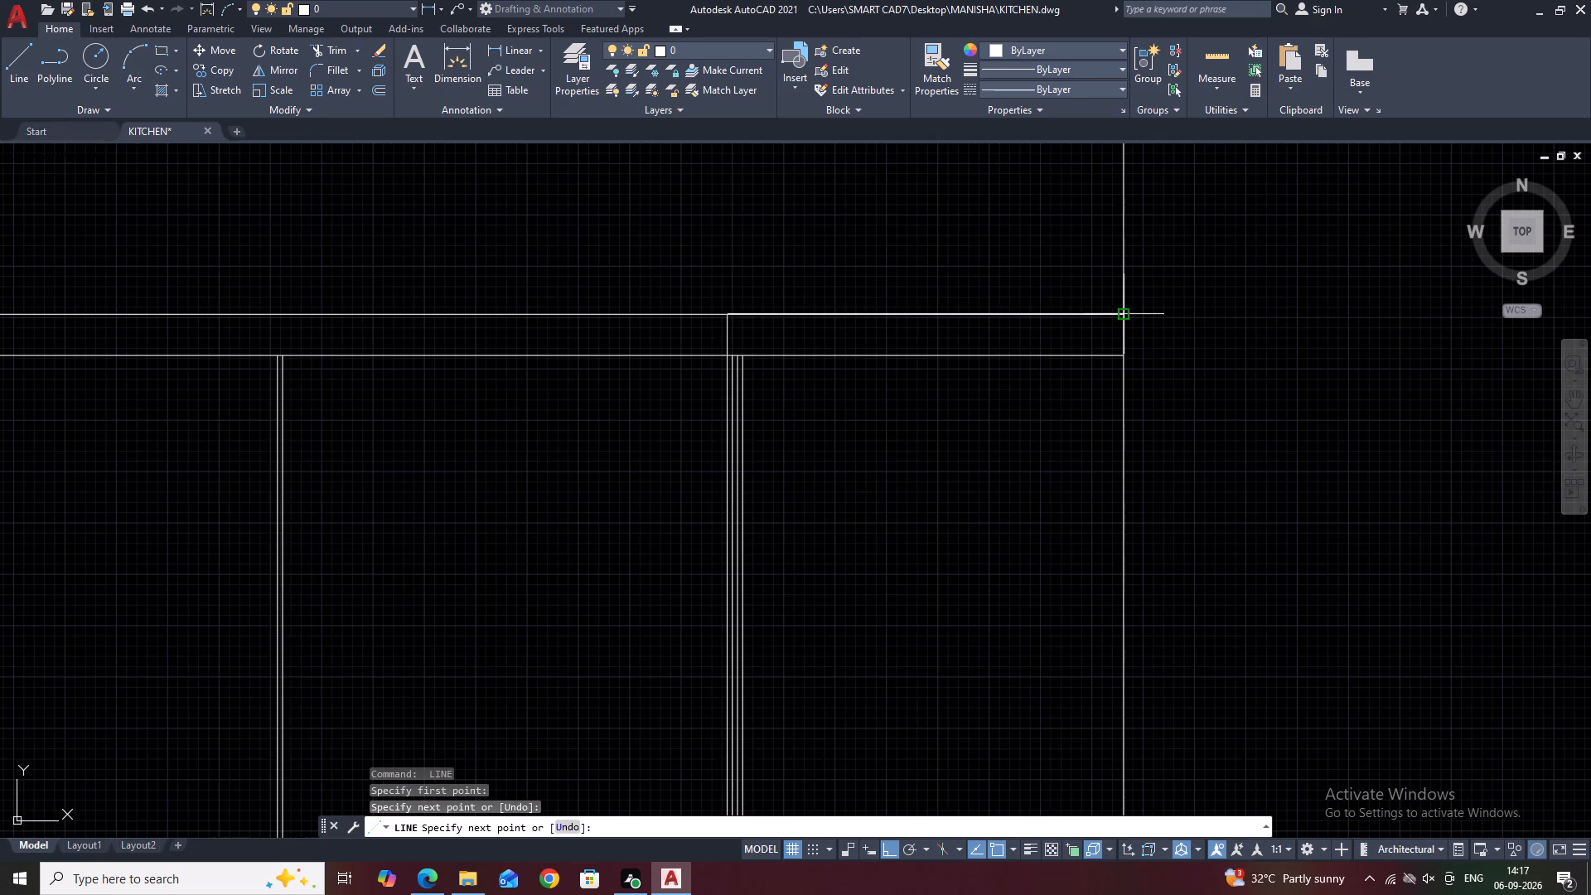
click(1123, 317)
key(Escape)
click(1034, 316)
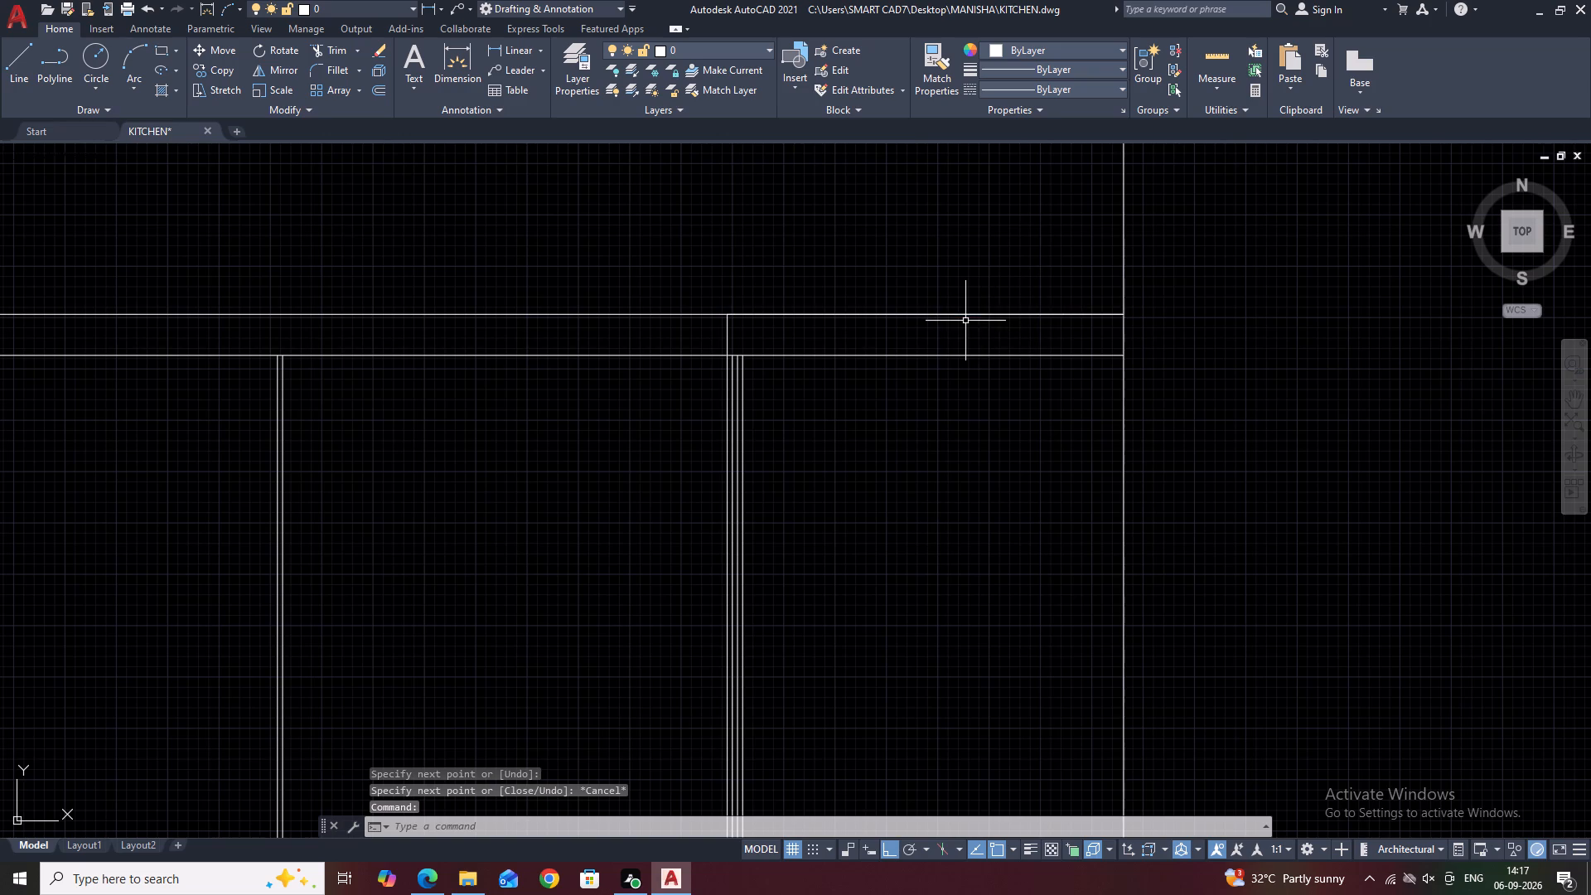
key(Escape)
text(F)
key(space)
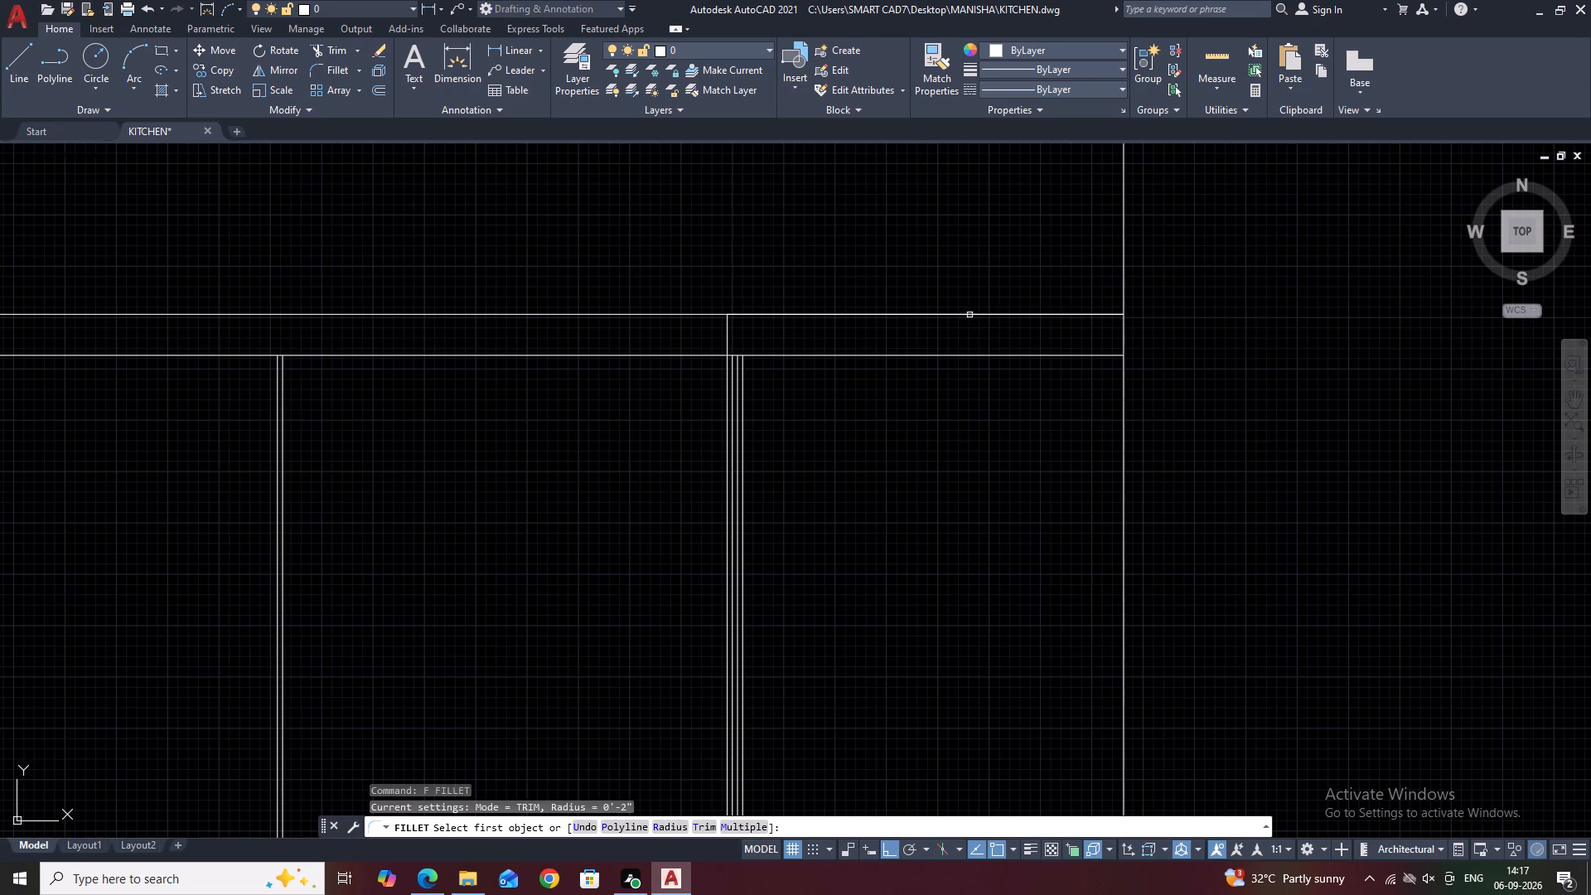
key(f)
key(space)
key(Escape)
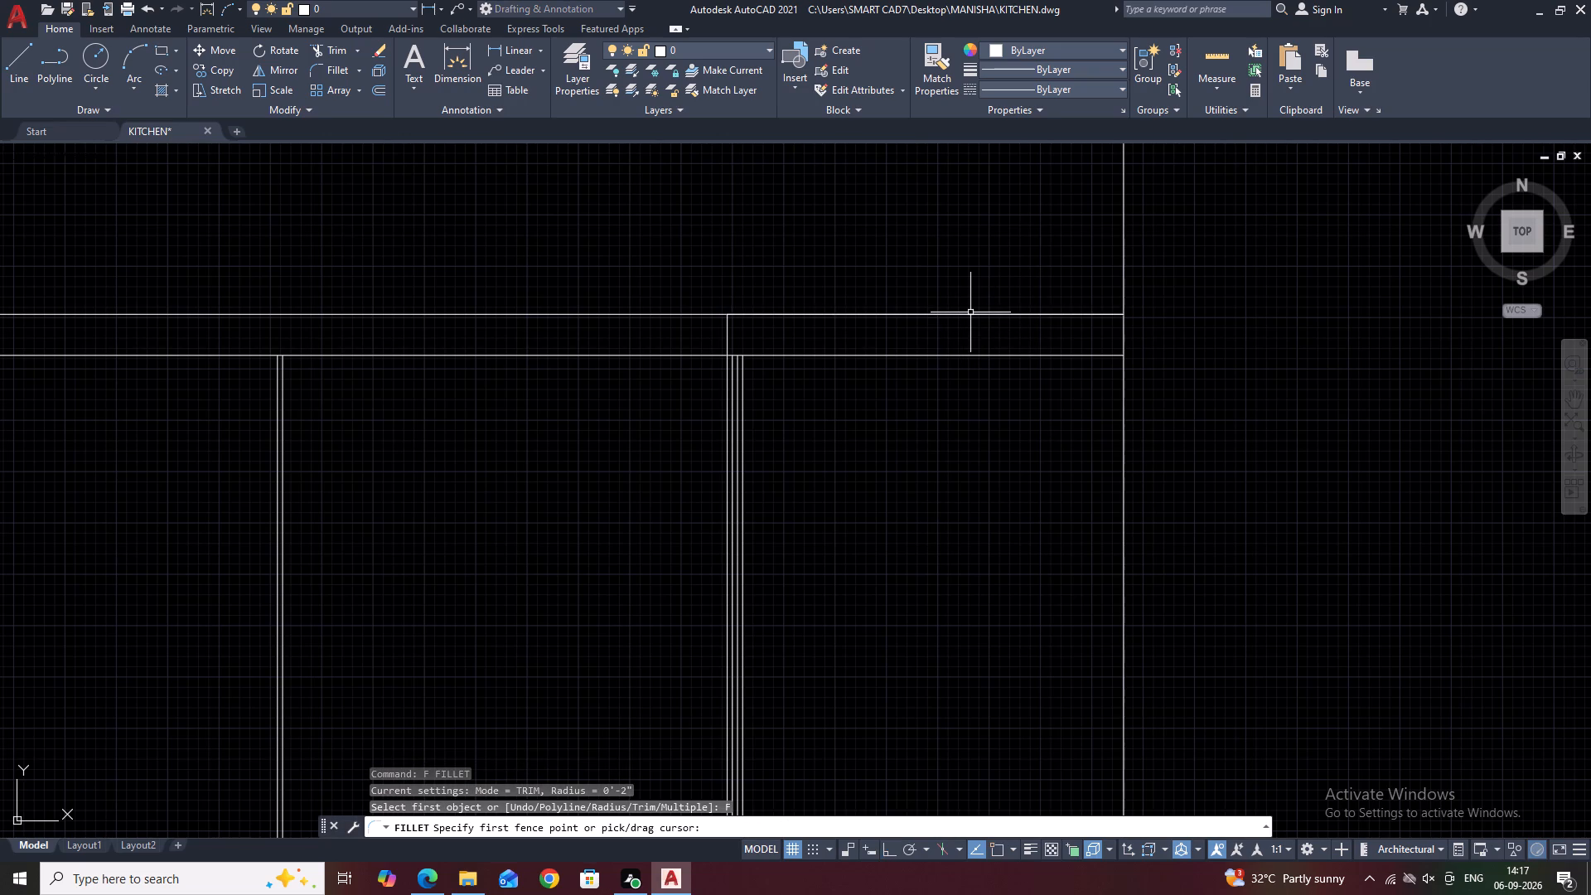
Fillet the new countertop corner above the last base-cabinet divider with a 1" radius.
text(F R)
key(space)
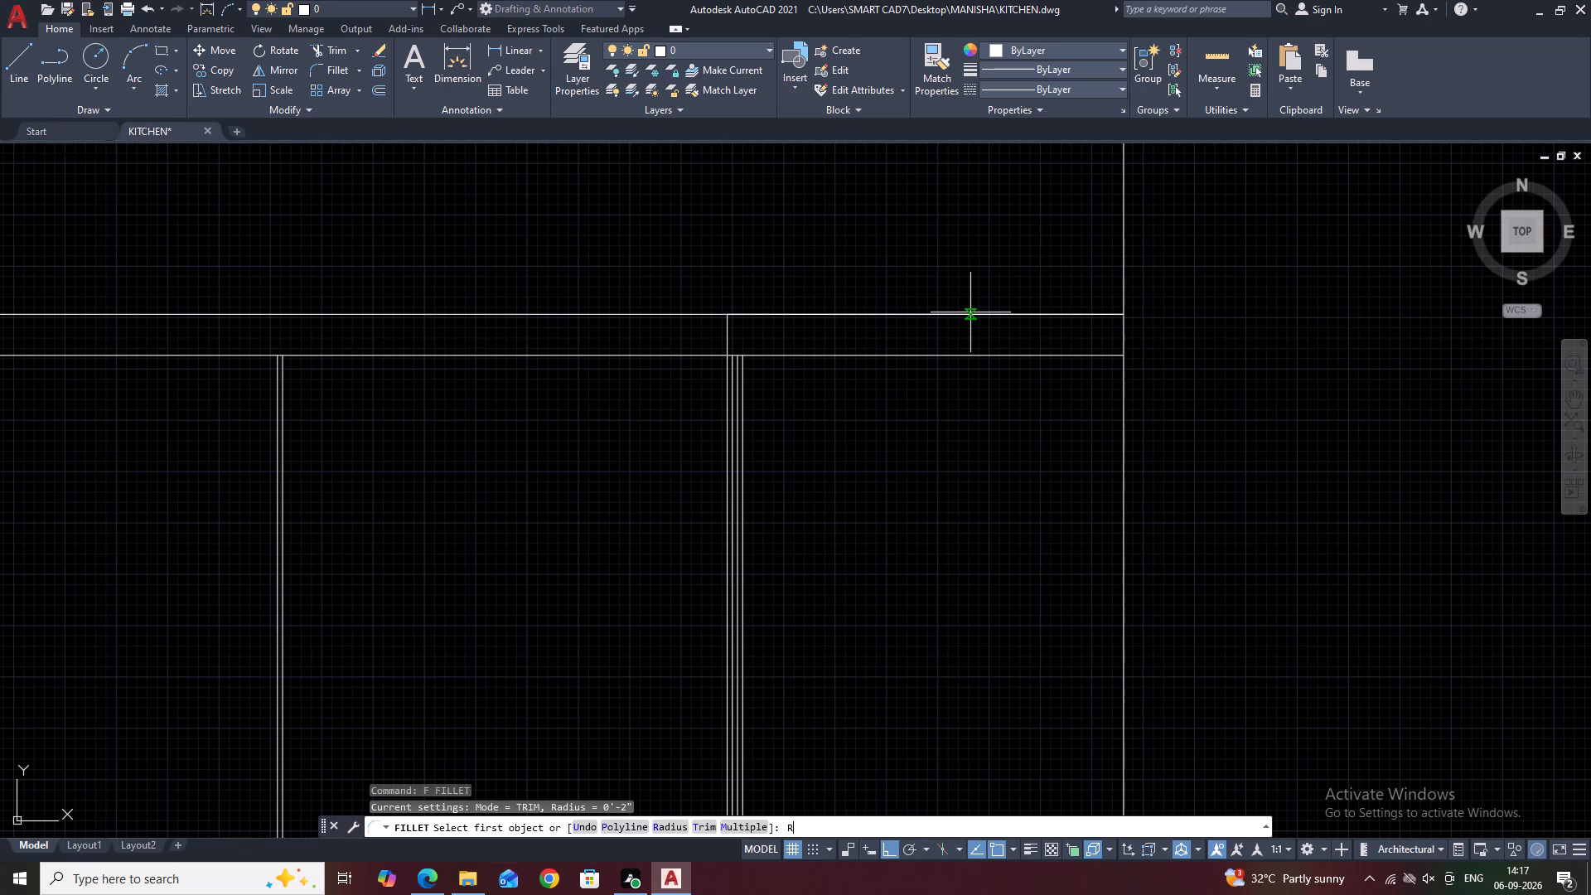
text(1)
key(space)
click(814, 312)
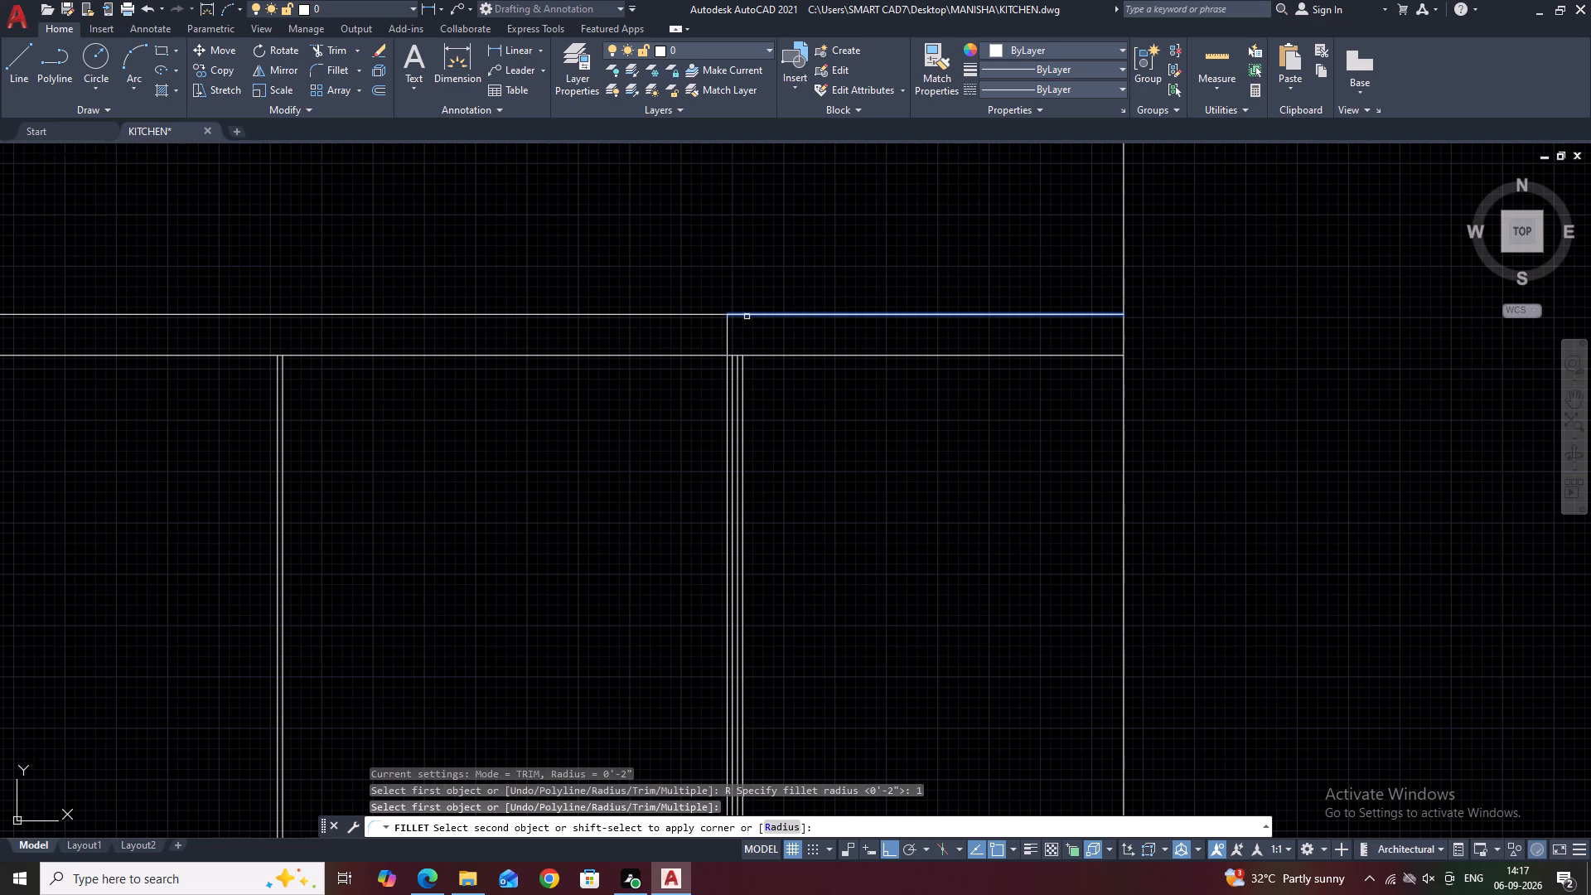
click(727, 339)
key(Escape)
Draw two short horizontal lines, one below the other, across the four closely spaced vertical lines of the last base-cabinet divider.
scroll(803, 274, down, 2)
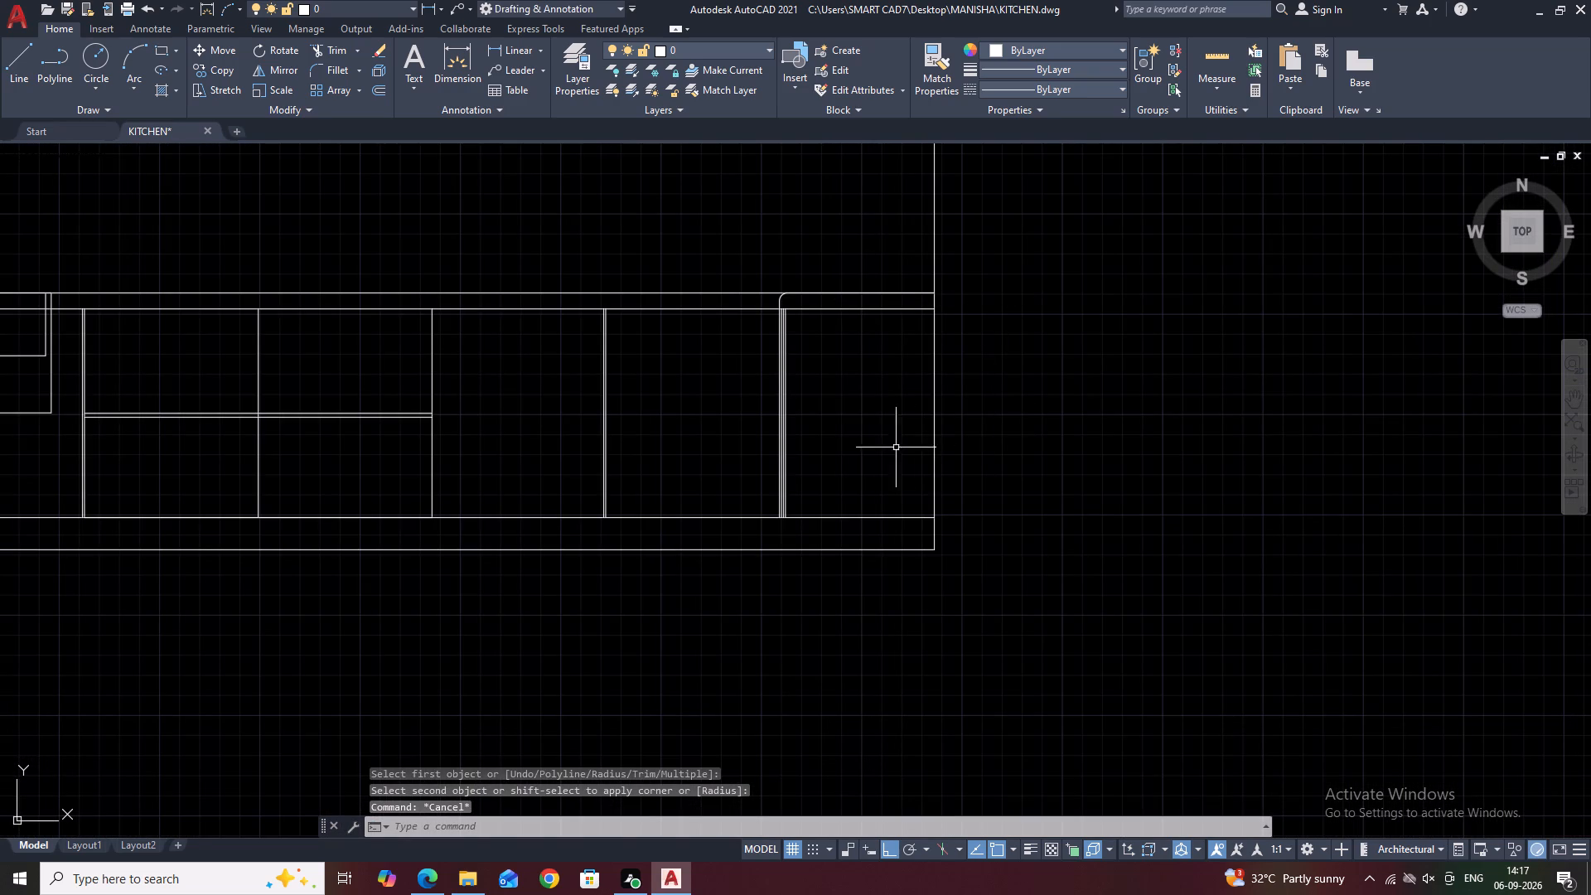
text(L)
key(space)
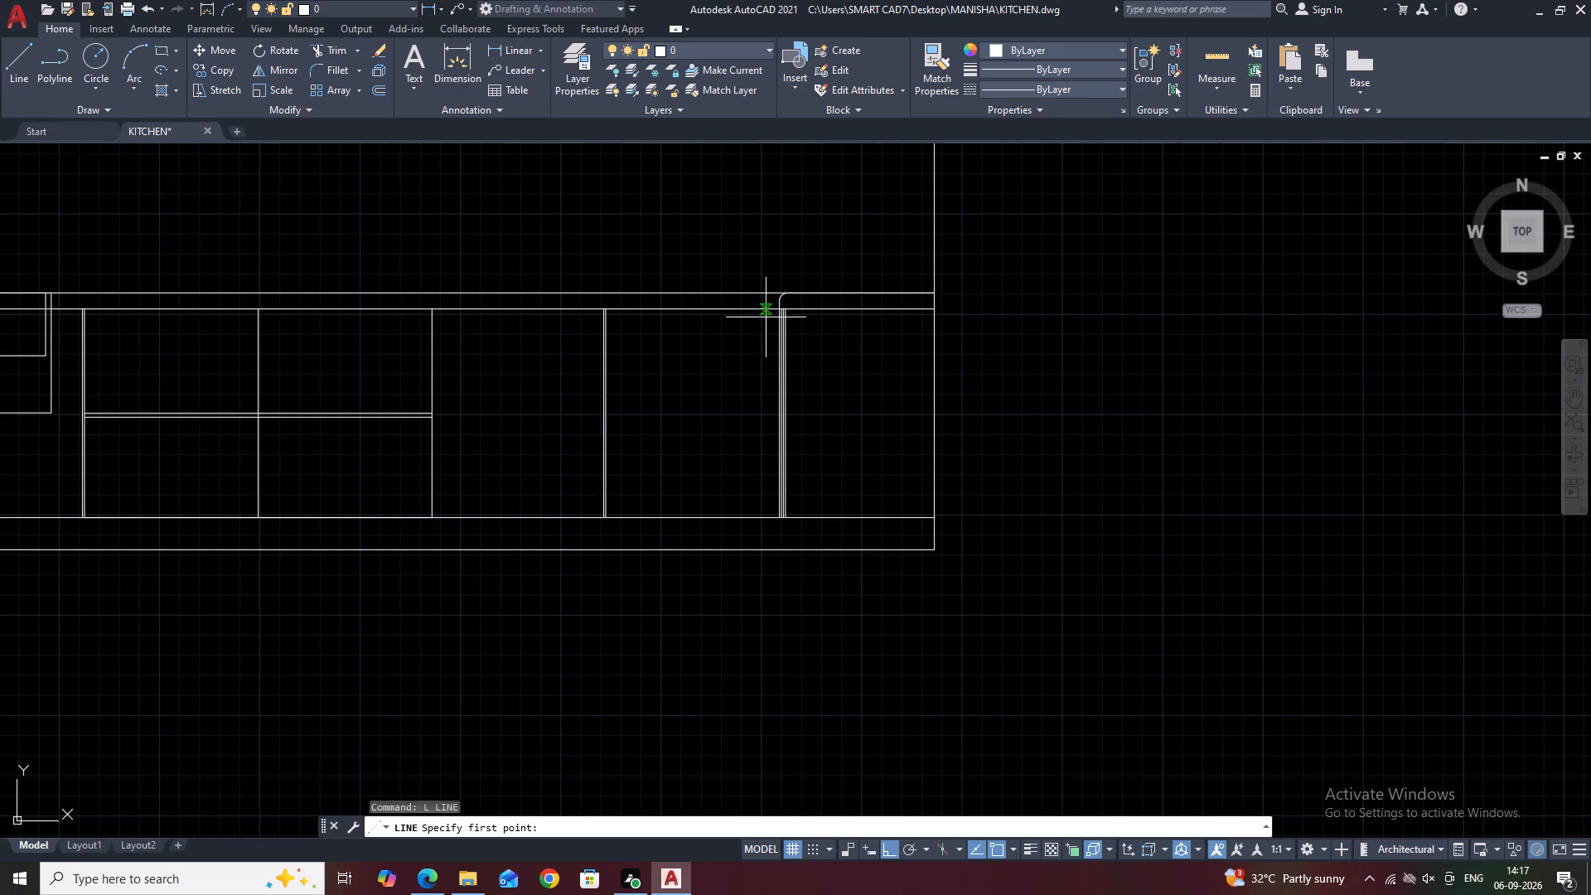
scroll(785, 404, up, 2)
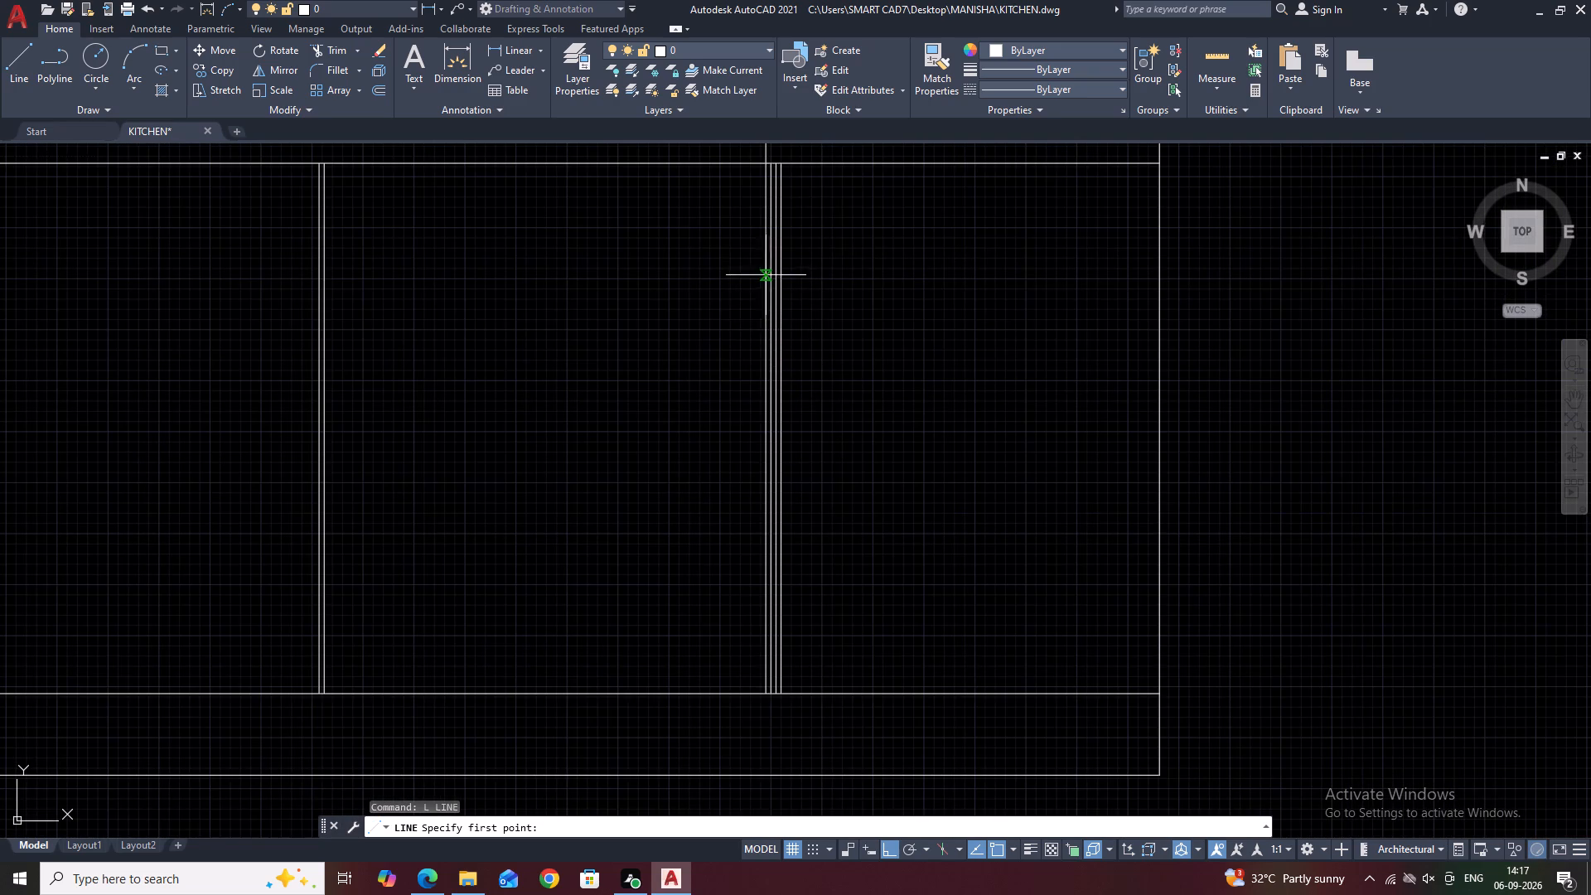
click(765, 275)
click(786, 274)
key(Escape)
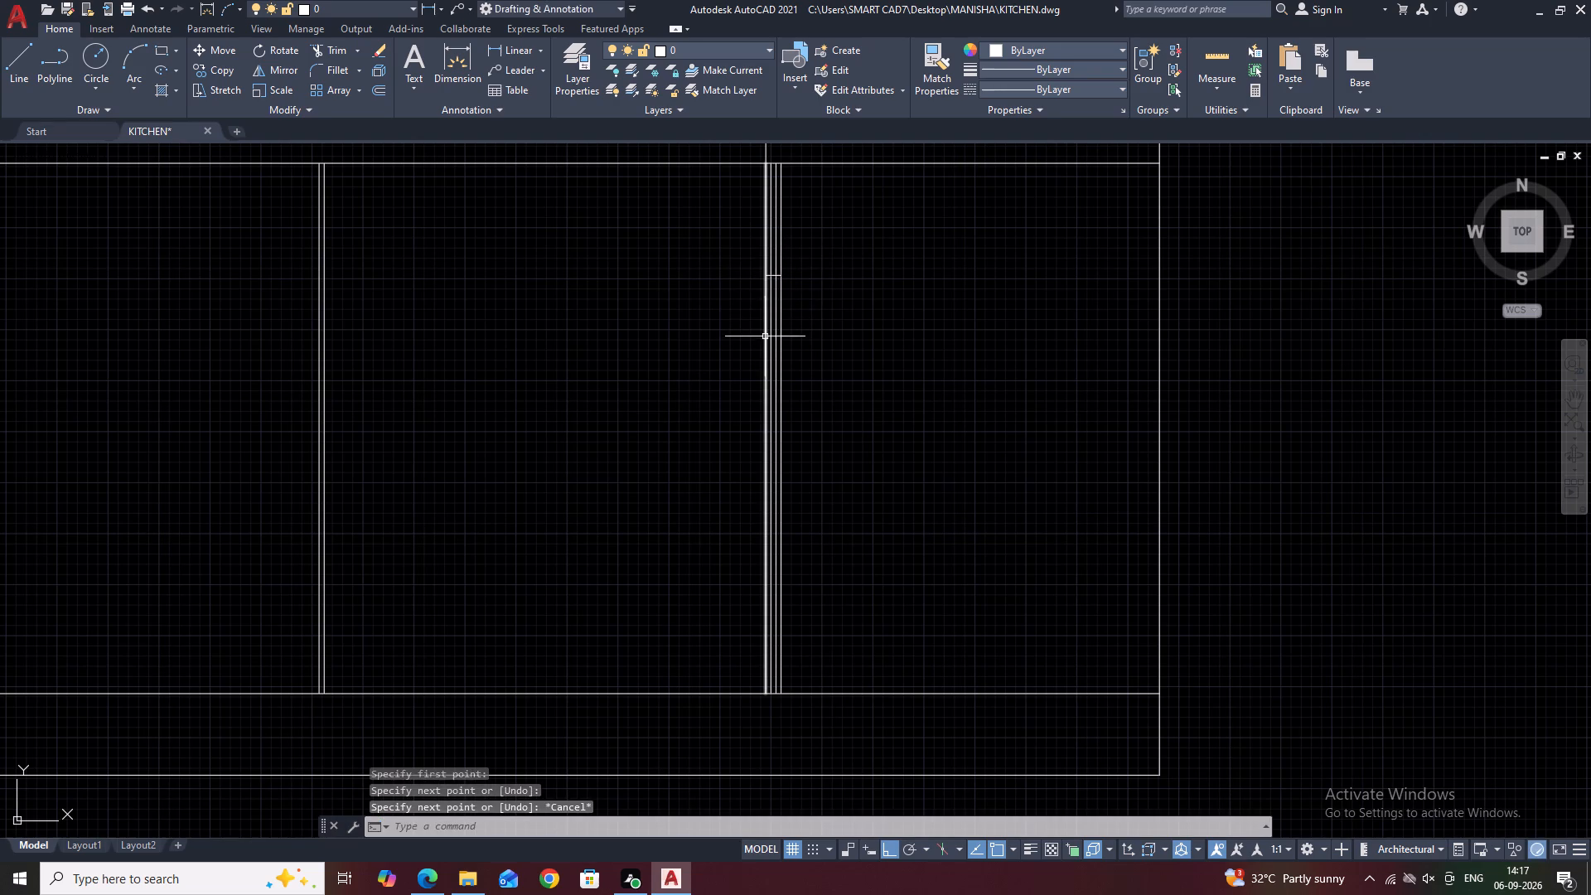
key(space)
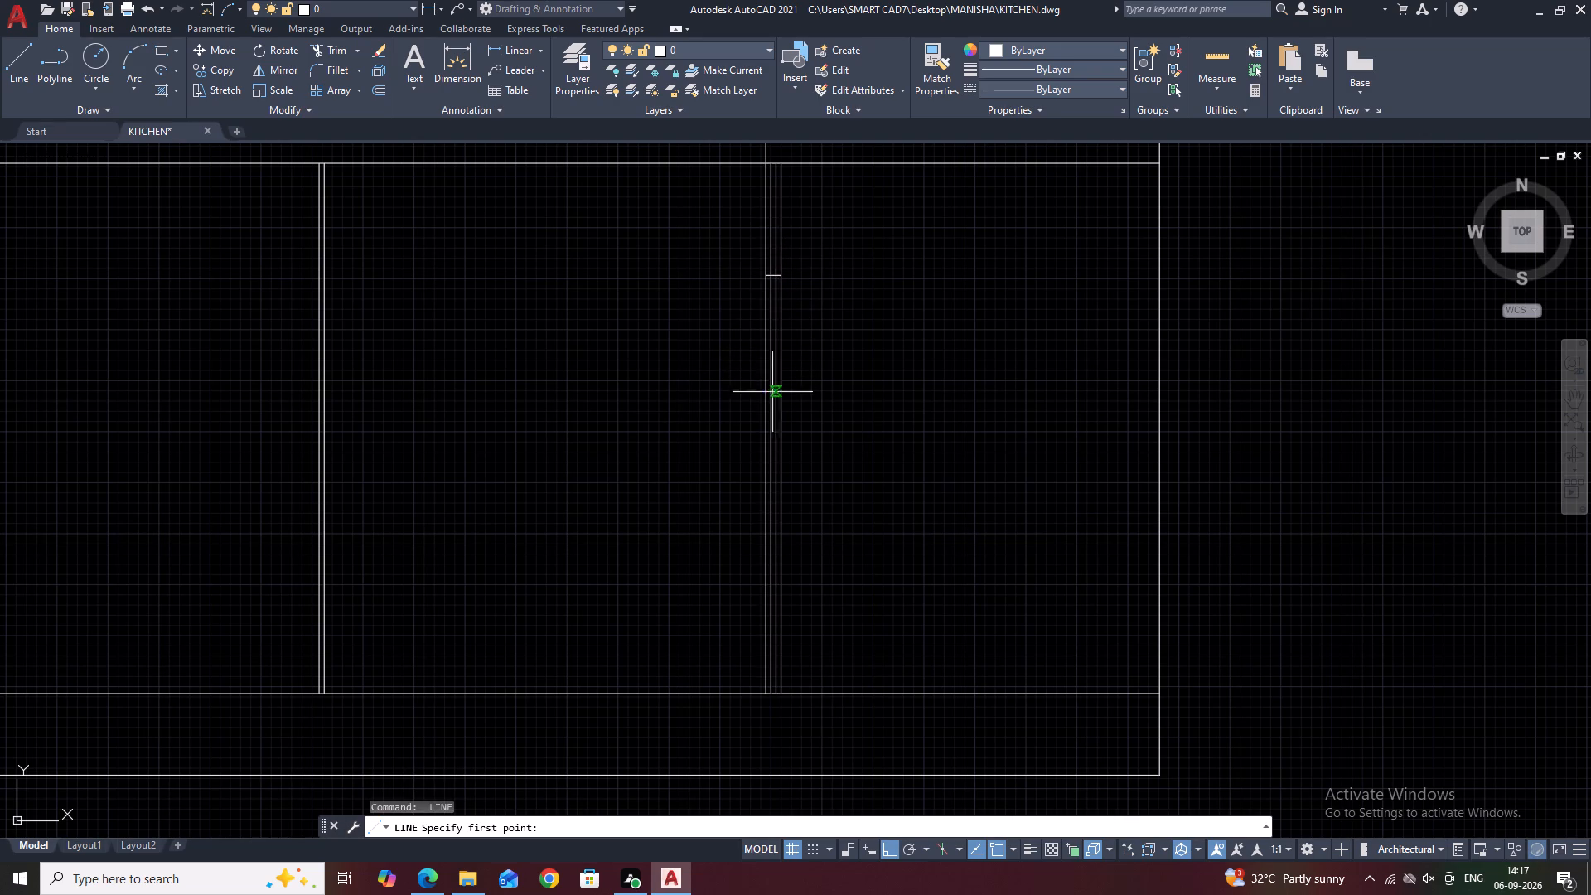
click(766, 397)
scroll(785, 400, up, 2)
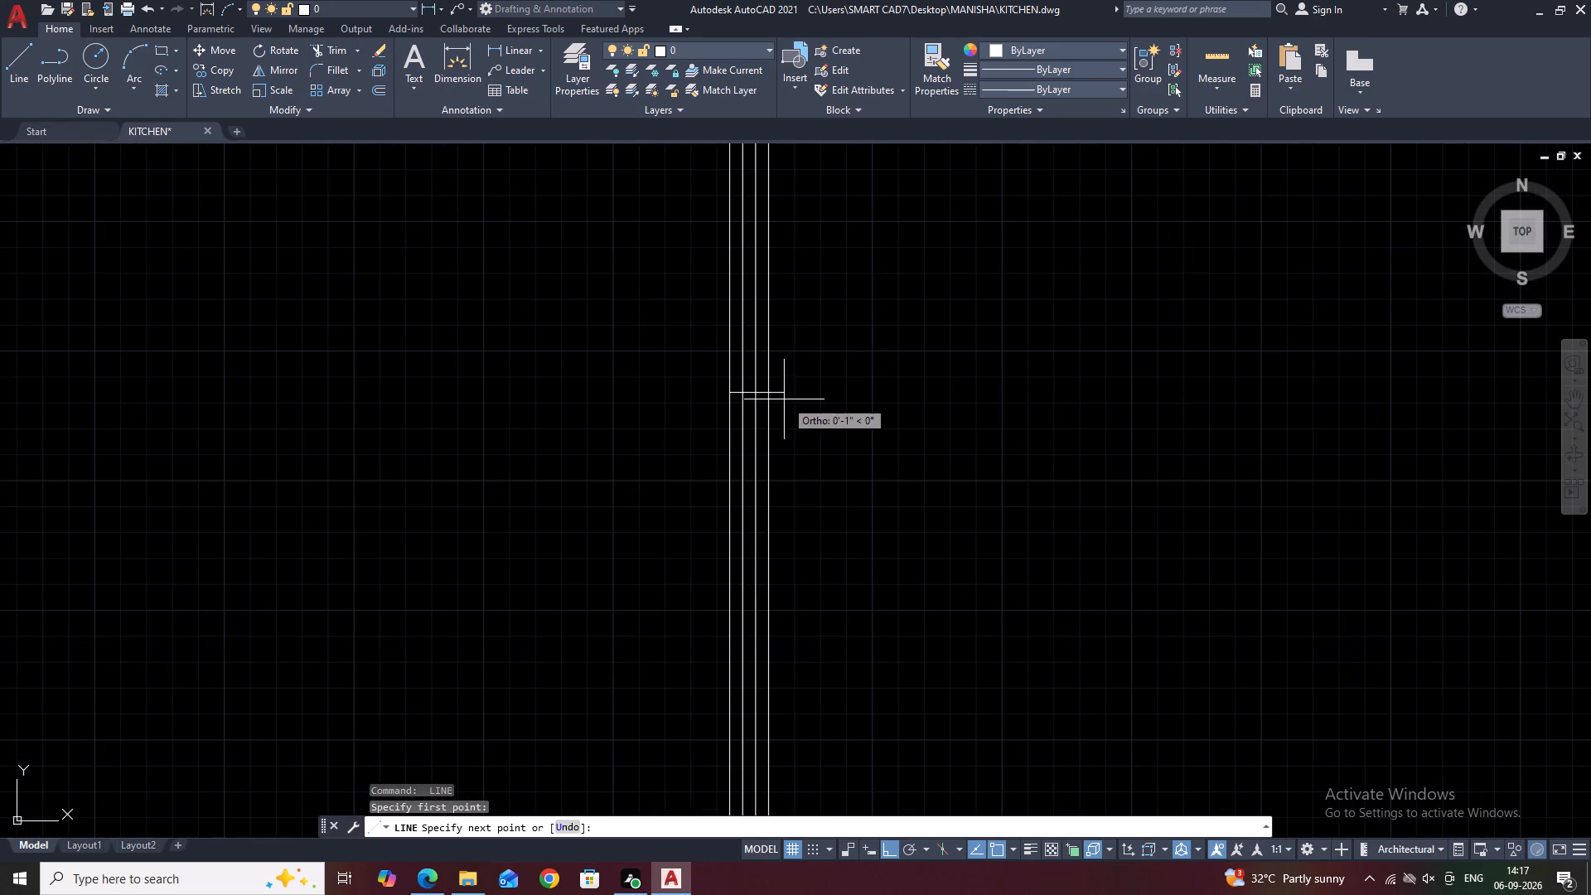
click(766, 391)
key(Escape)
scroll(847, 341, down, 2)
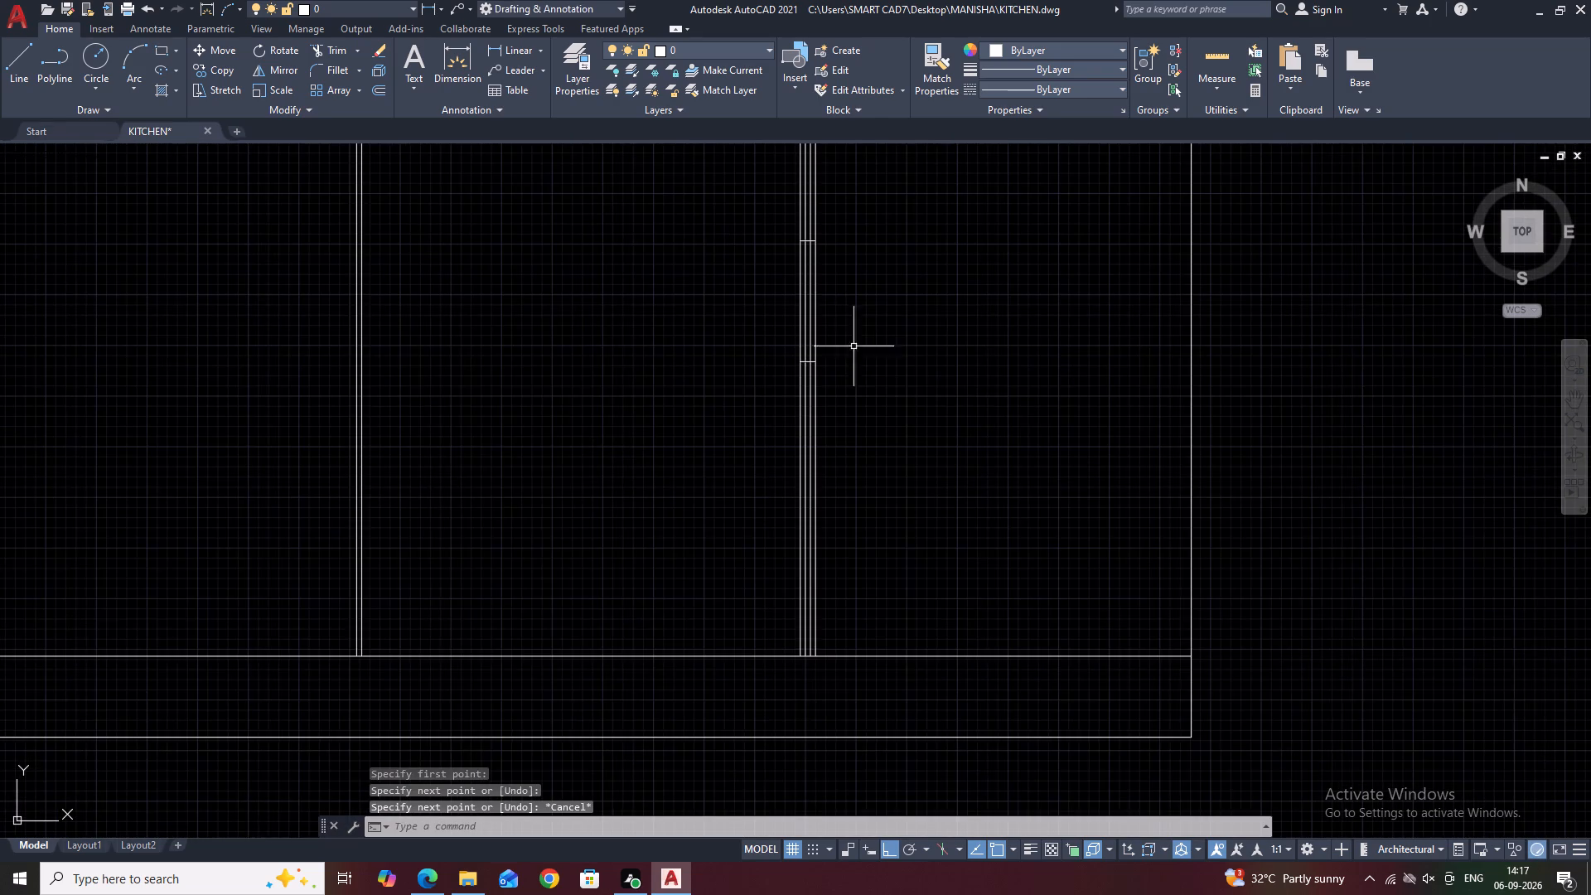
Draw a vertical line from the bottom of the last divider's rightmost line down through the skirting to the elevation's base line.
middle_drag(915, 385, 899, 216)
text(L)
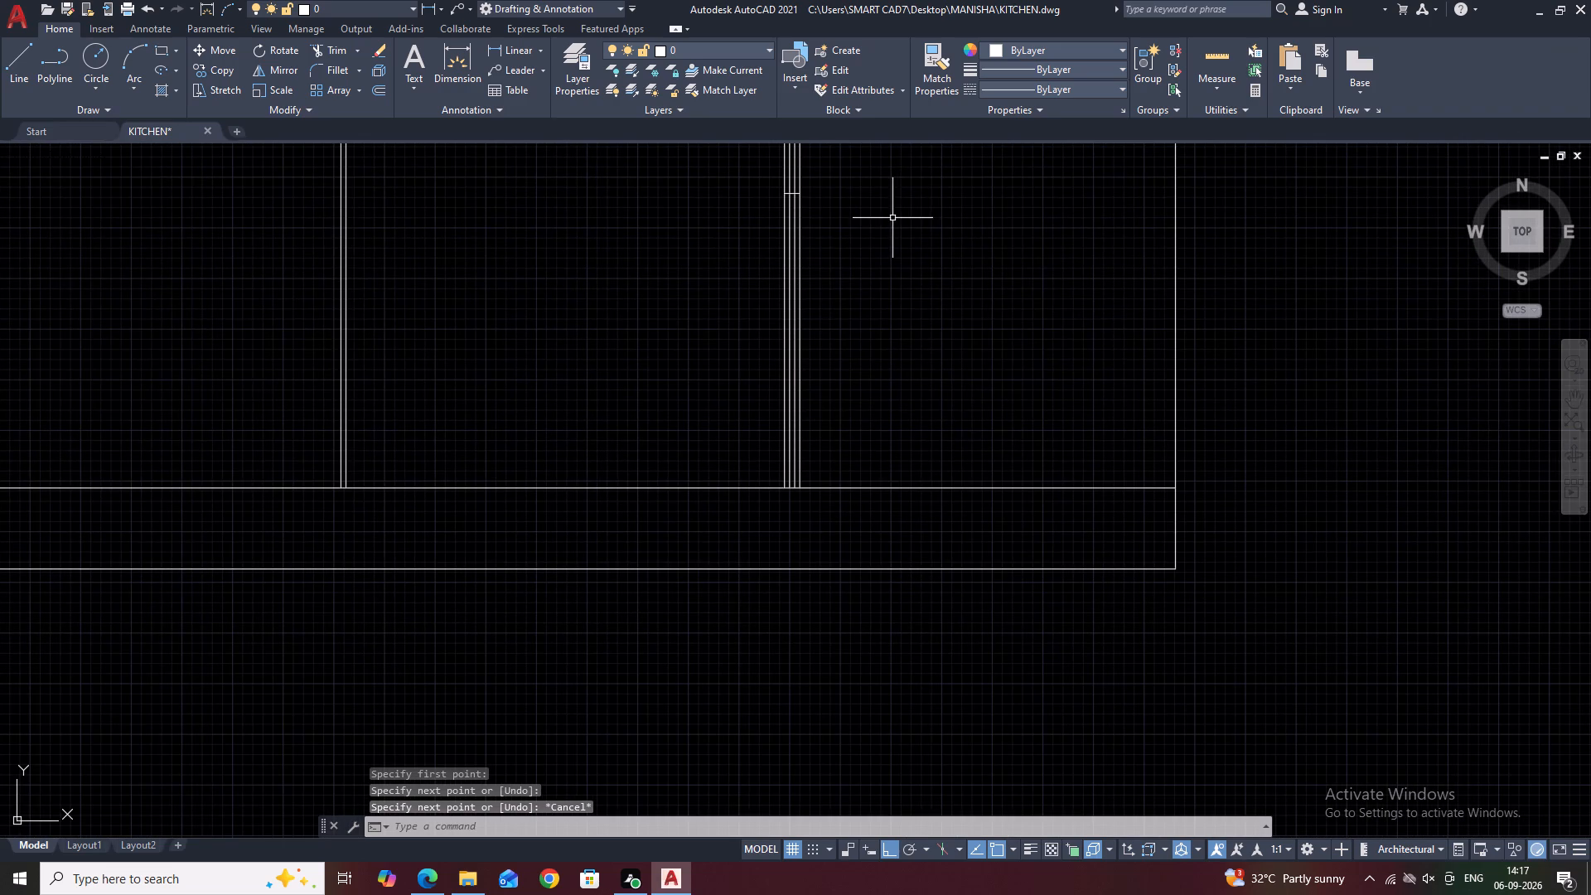
key(space)
scroll(795, 505, up, 2)
click(800, 463)
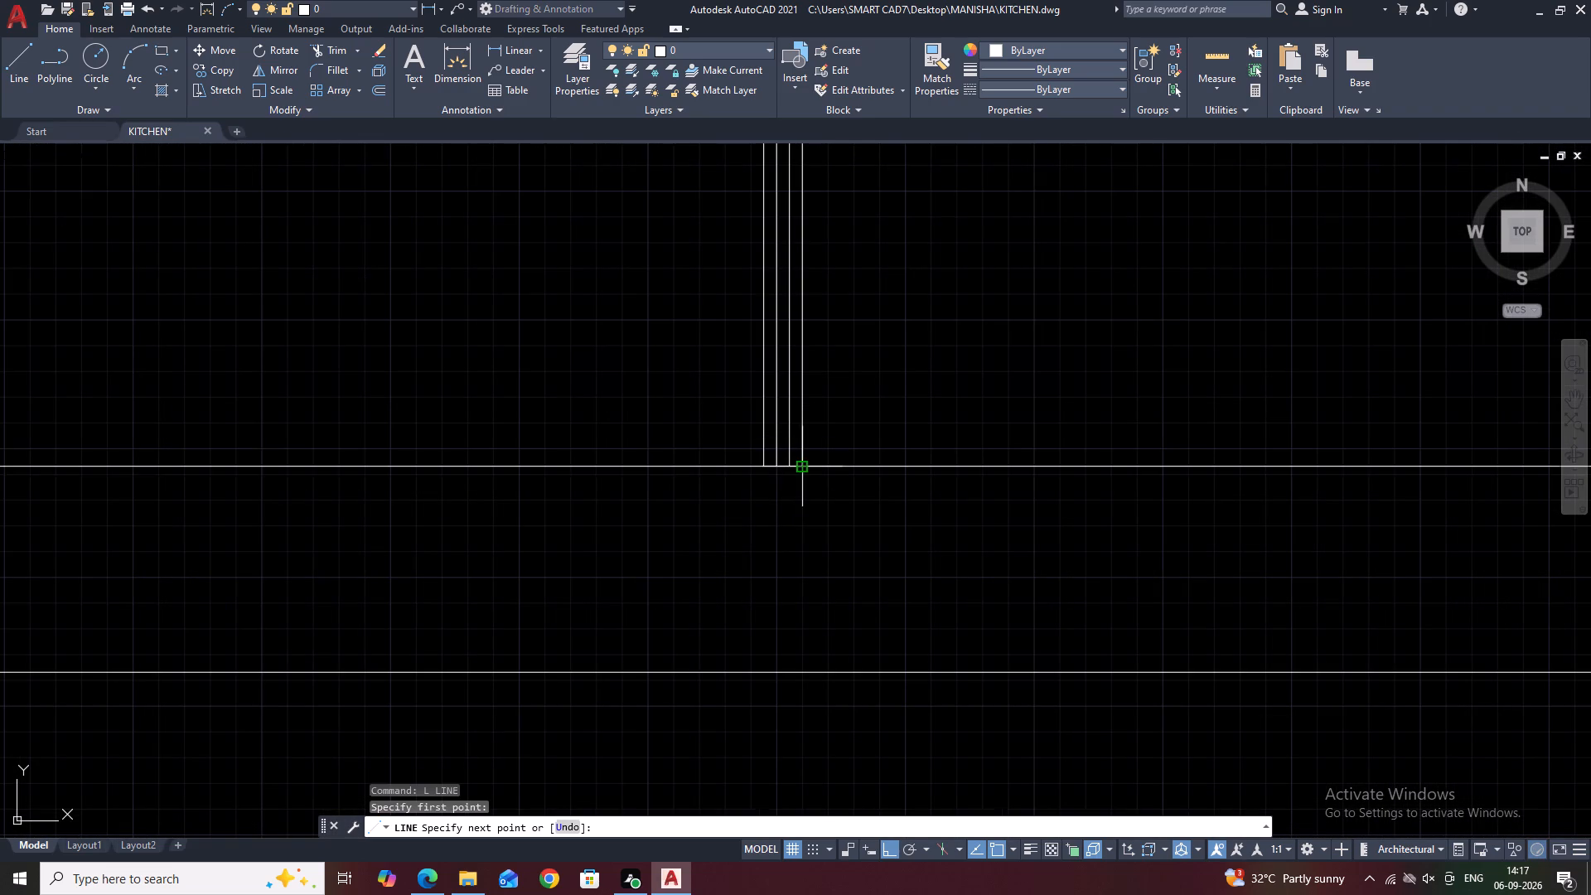
click(799, 678)
key(Escape)
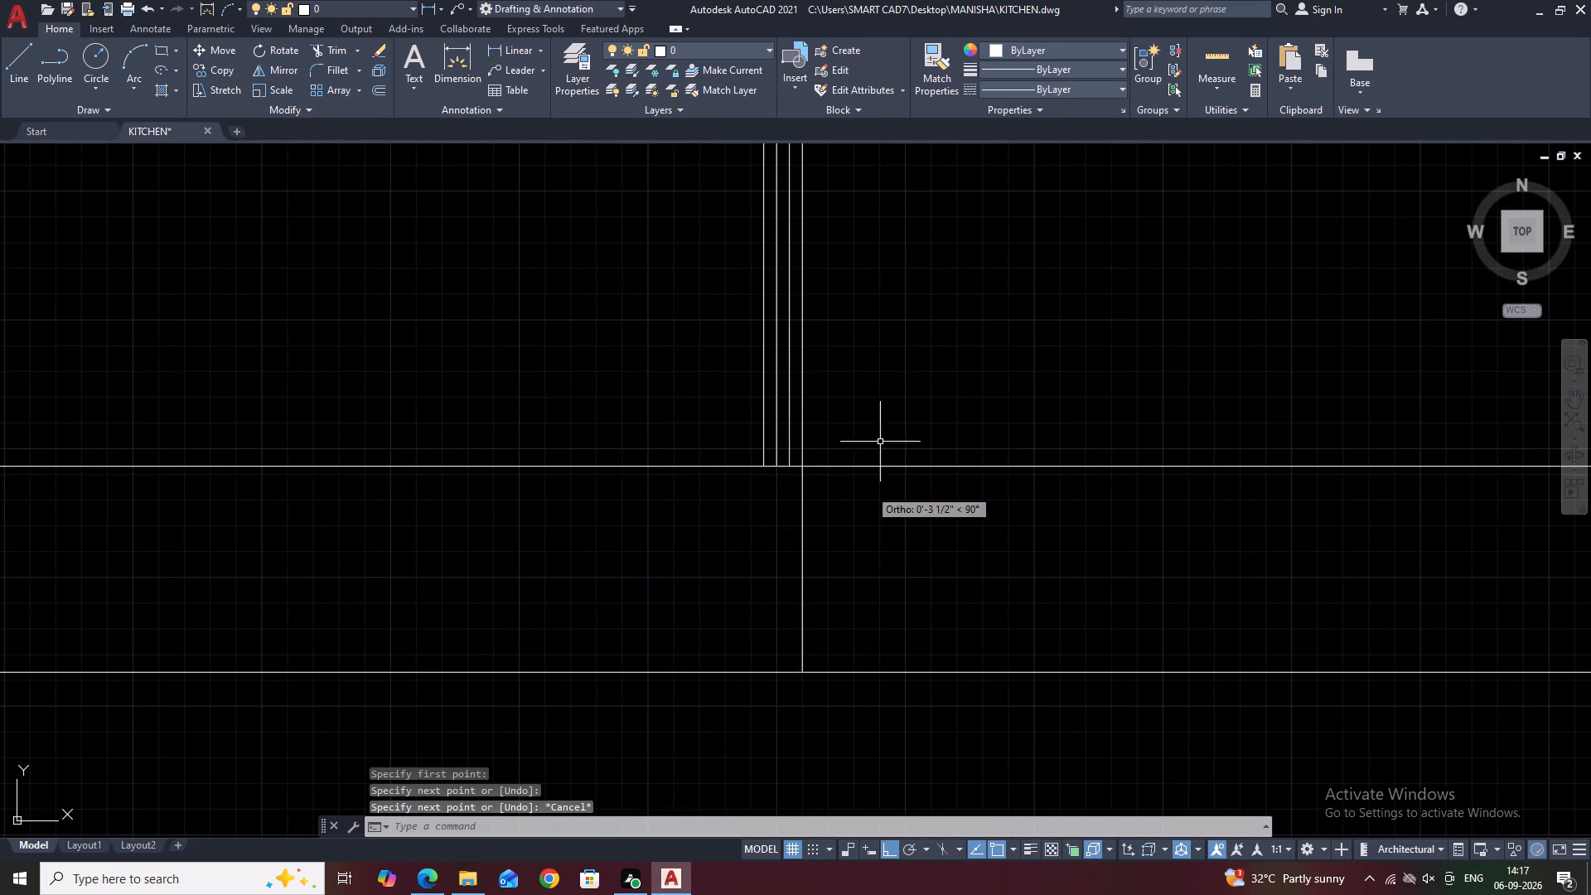
Review the second elevation's base cabinets and its overall layout beside the first elevation.
scroll(886, 429, down, 7)
middle_drag(1107, 430, 1152, 506)
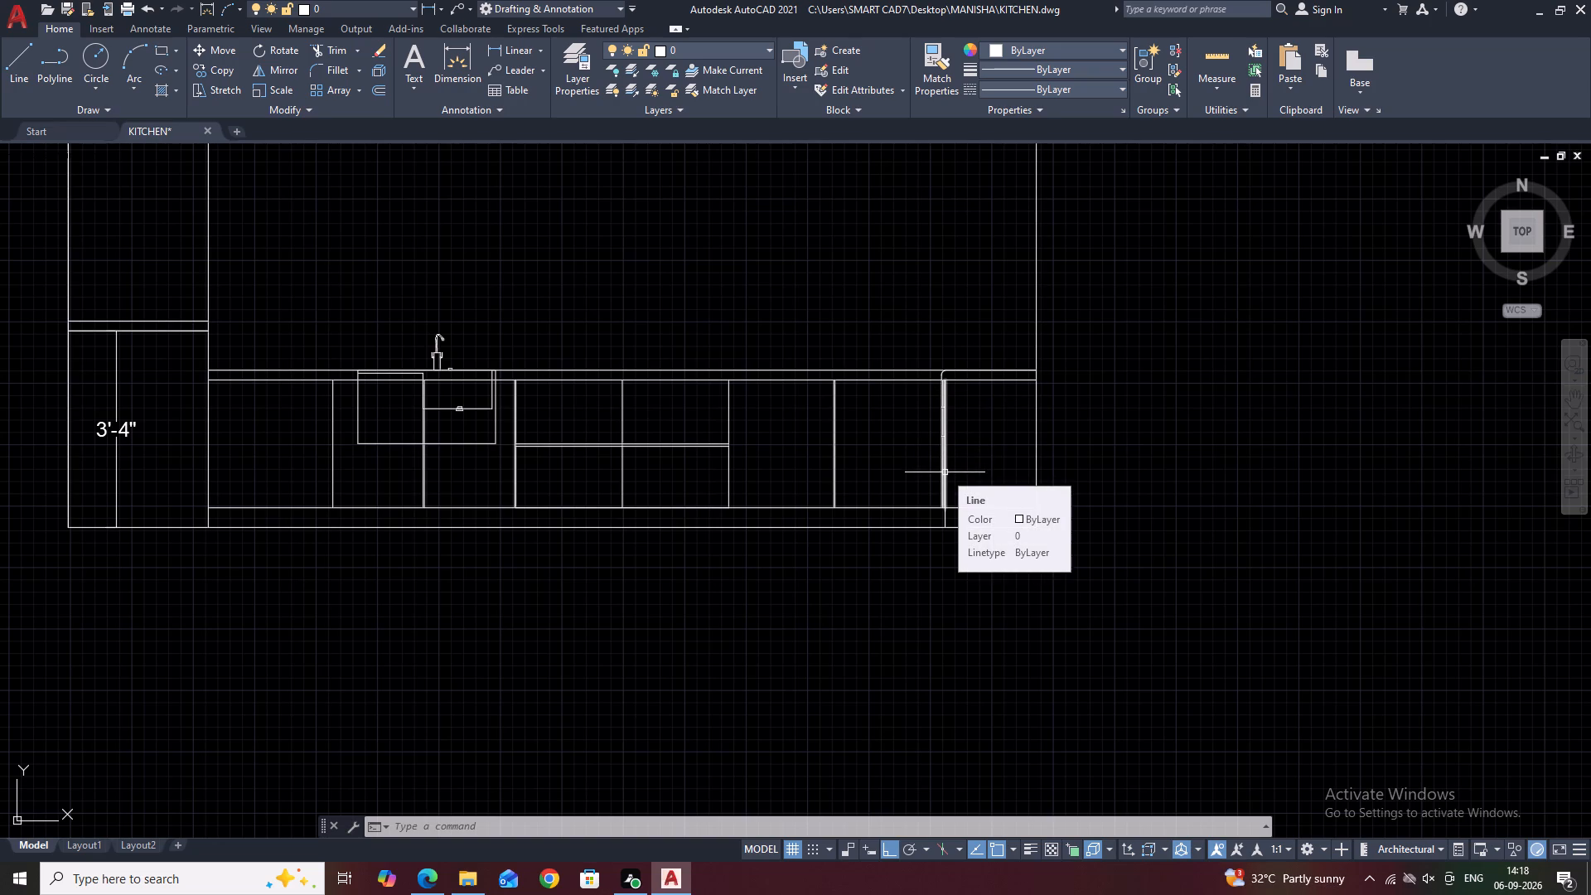
middle_drag(885, 443, 964, 493)
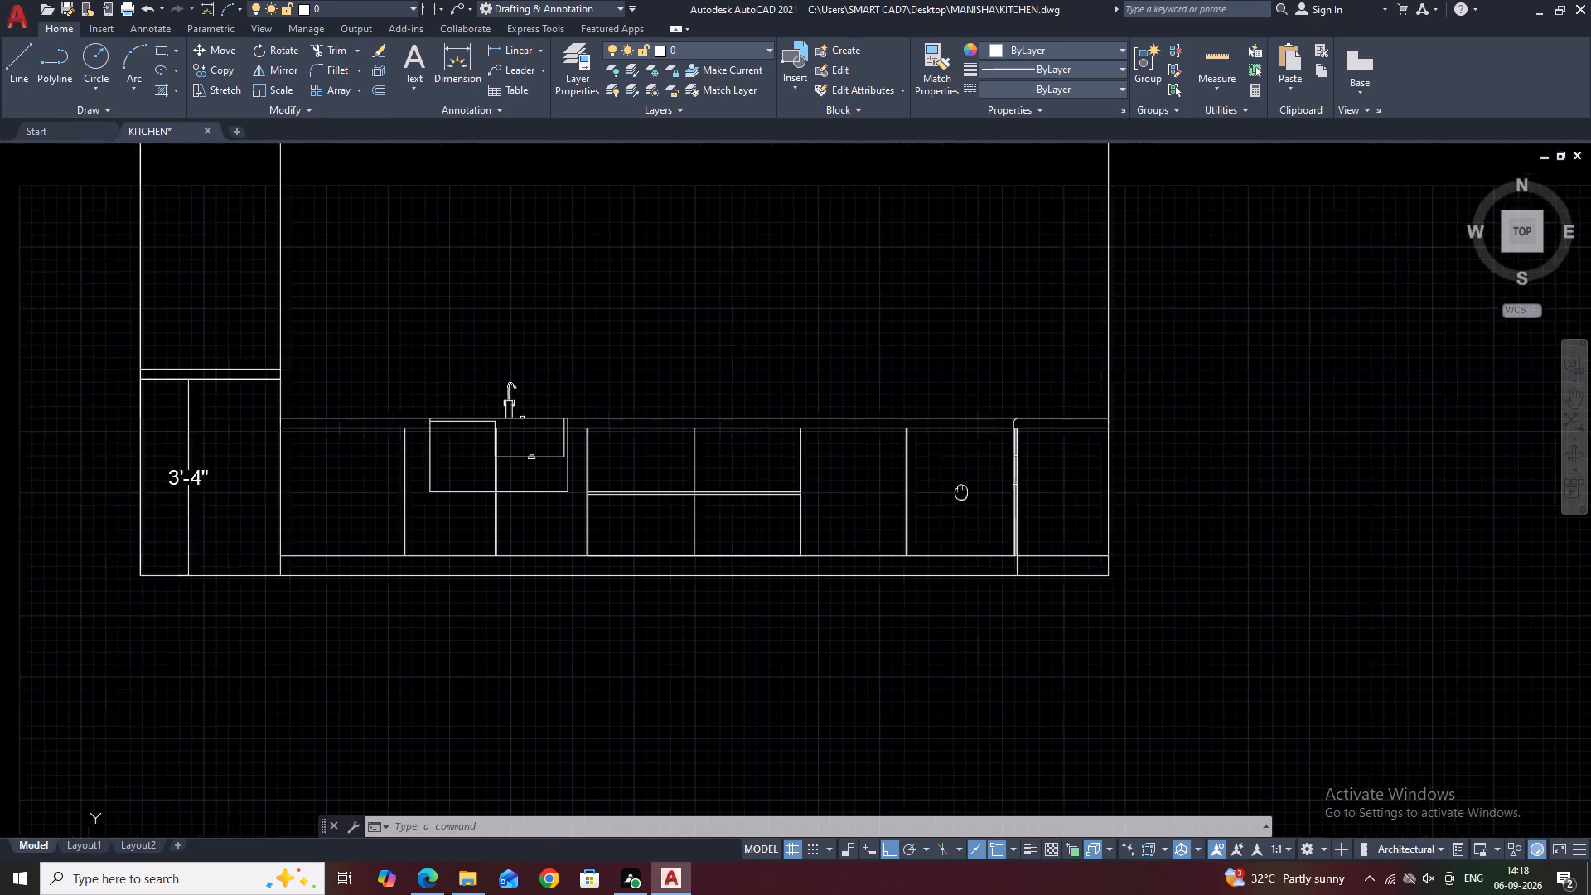
middle_drag(964, 493, 965, 491)
middle_drag(1108, 375, 960, 438)
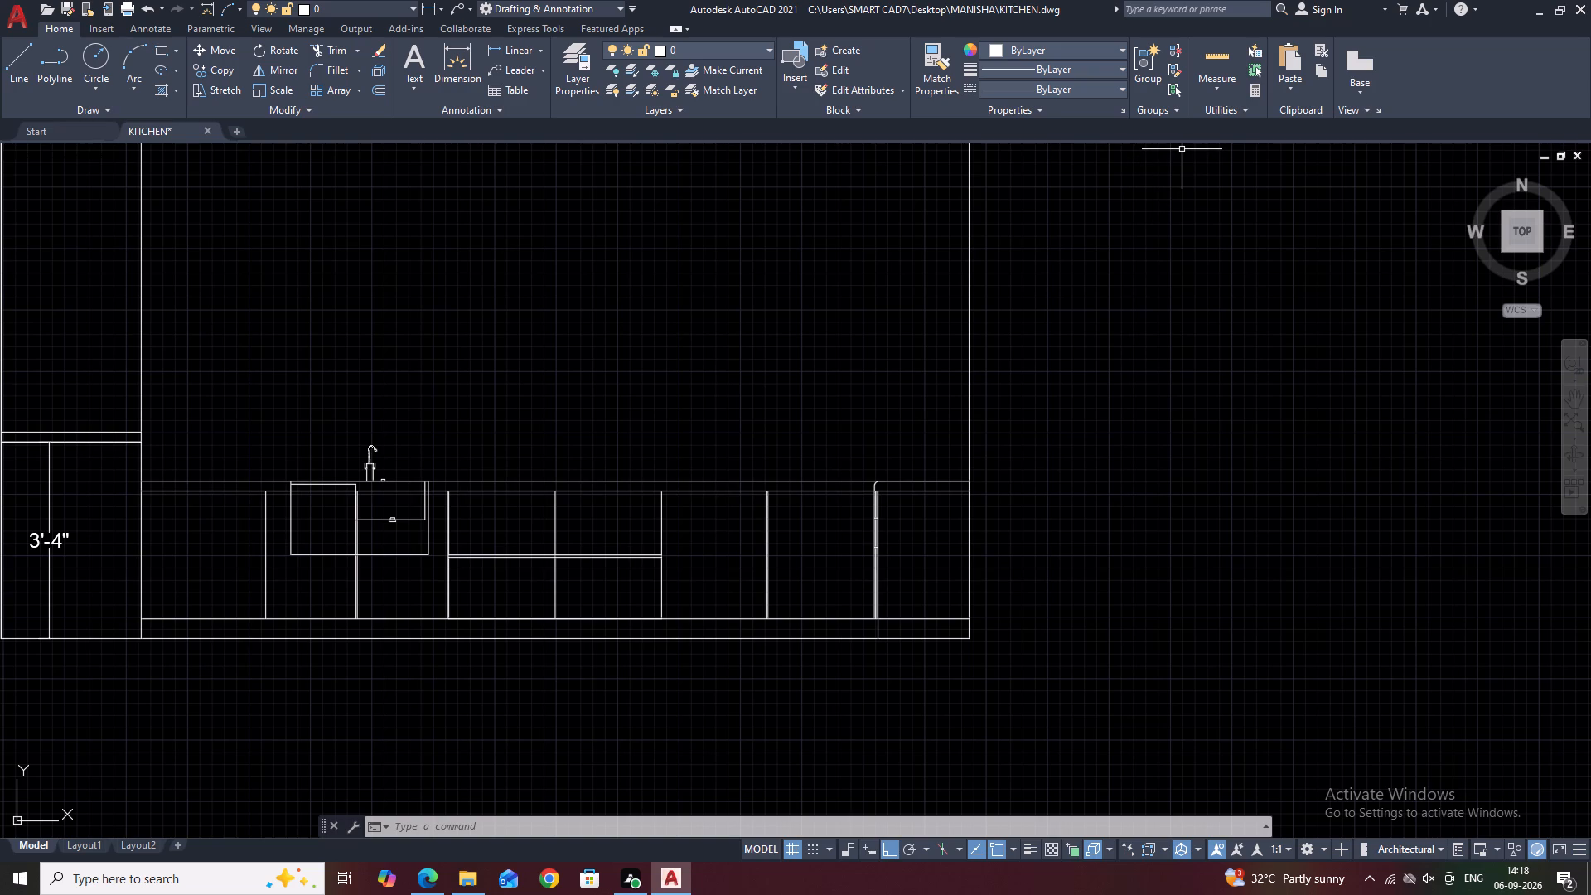
scroll(834, 377, down, 2)
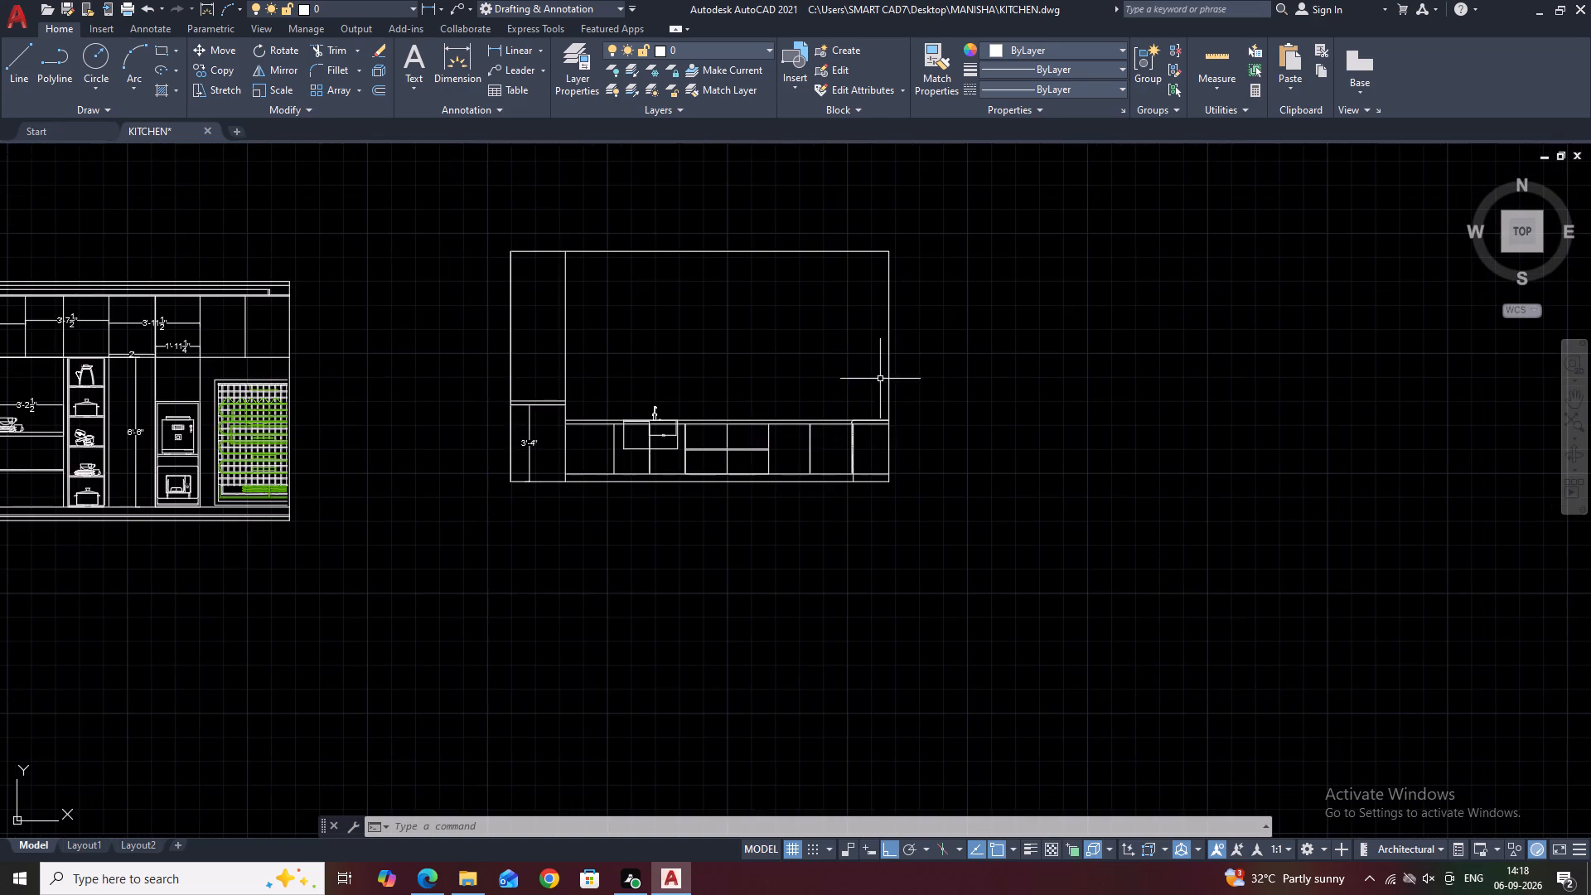
middle_drag(879, 358, 1018, 428)
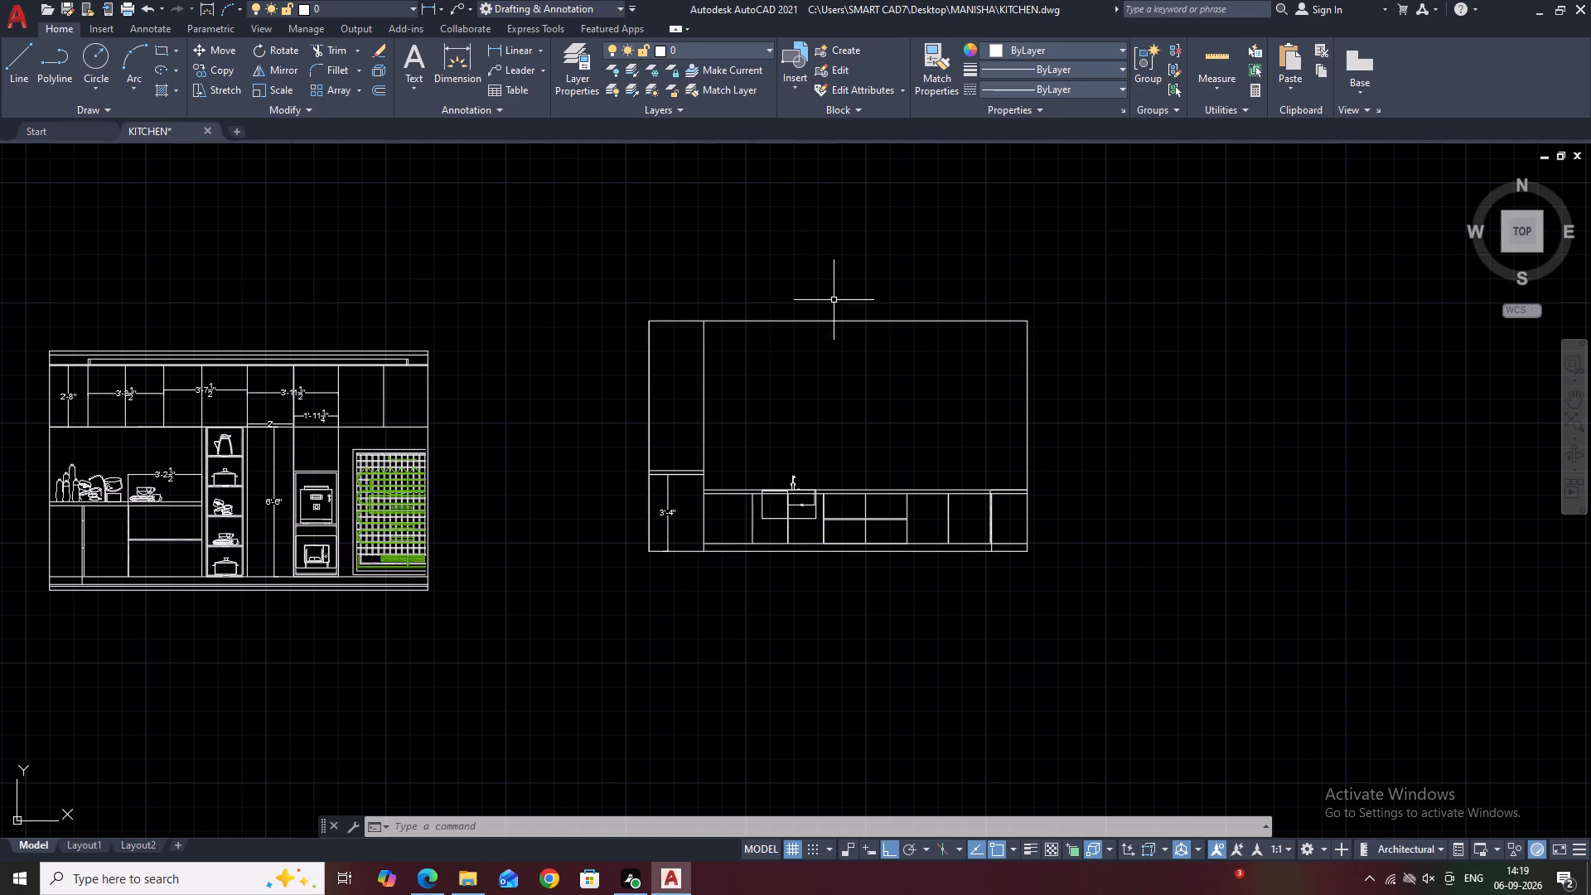
Draw a horizontal line along the second elevation's full top edge, from its left corner to its right corner.
text(L)
key(space)
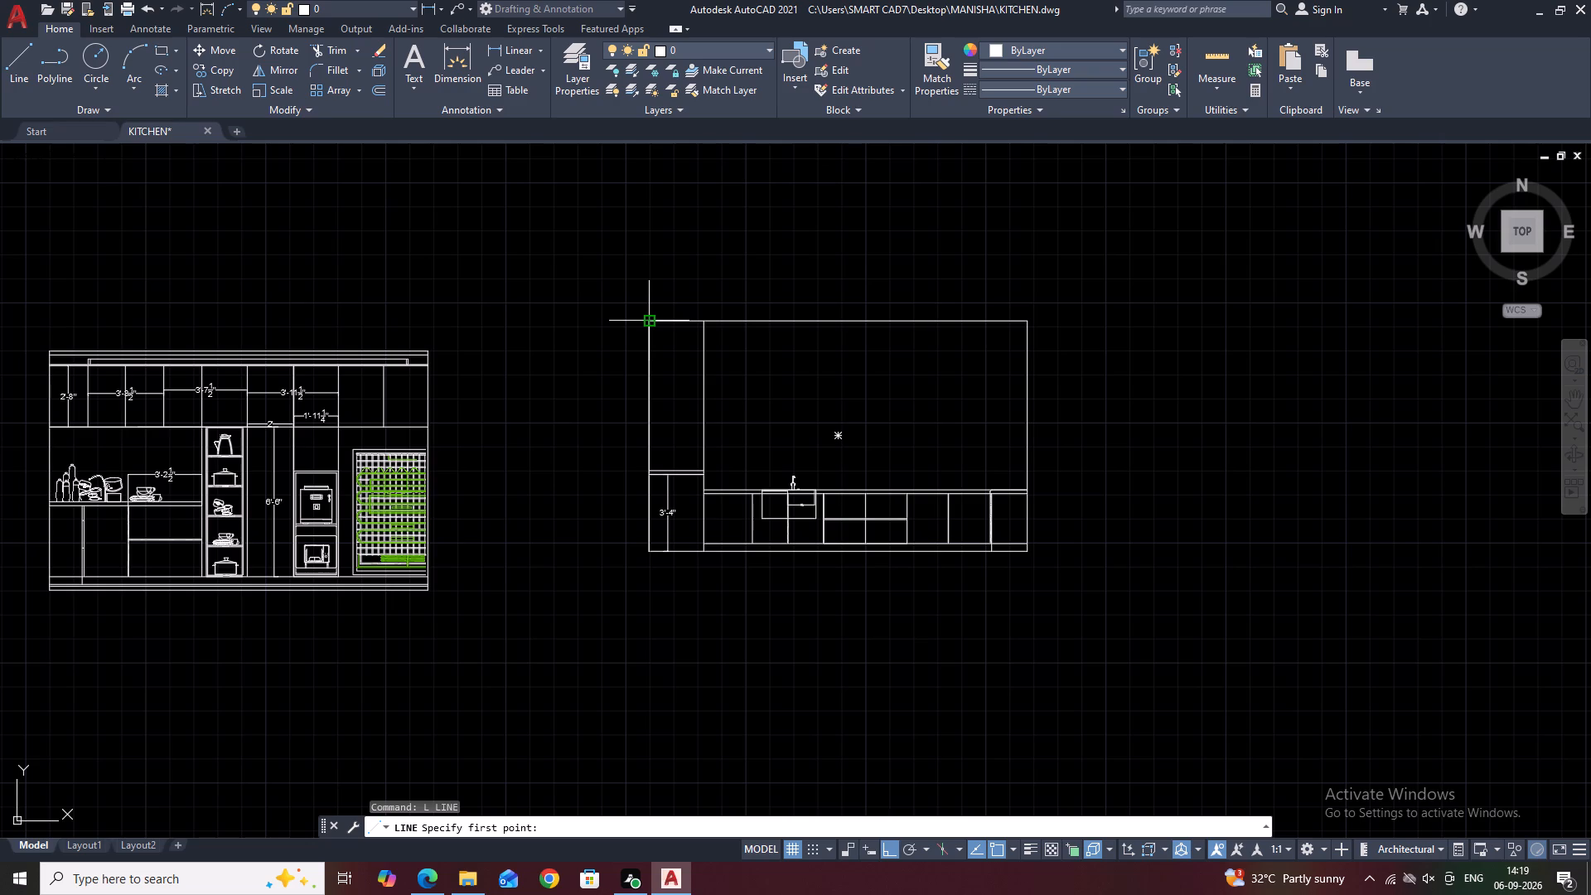
click(647, 322)
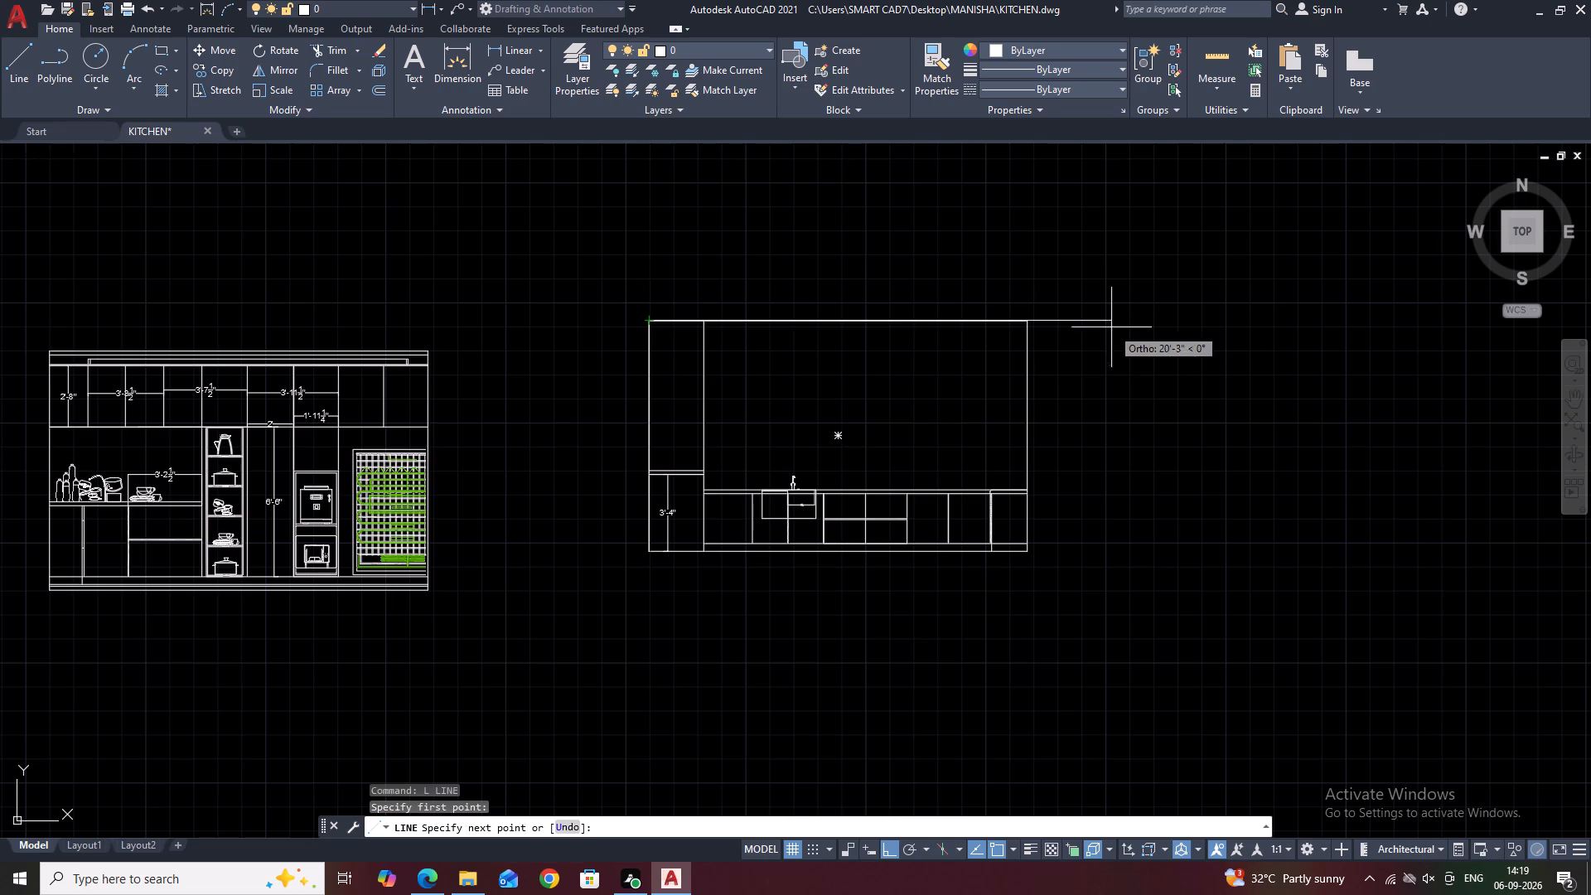
click(1028, 321)
key(Escape)
Offset the second elevation's top line 2" downward.
click(1025, 321)
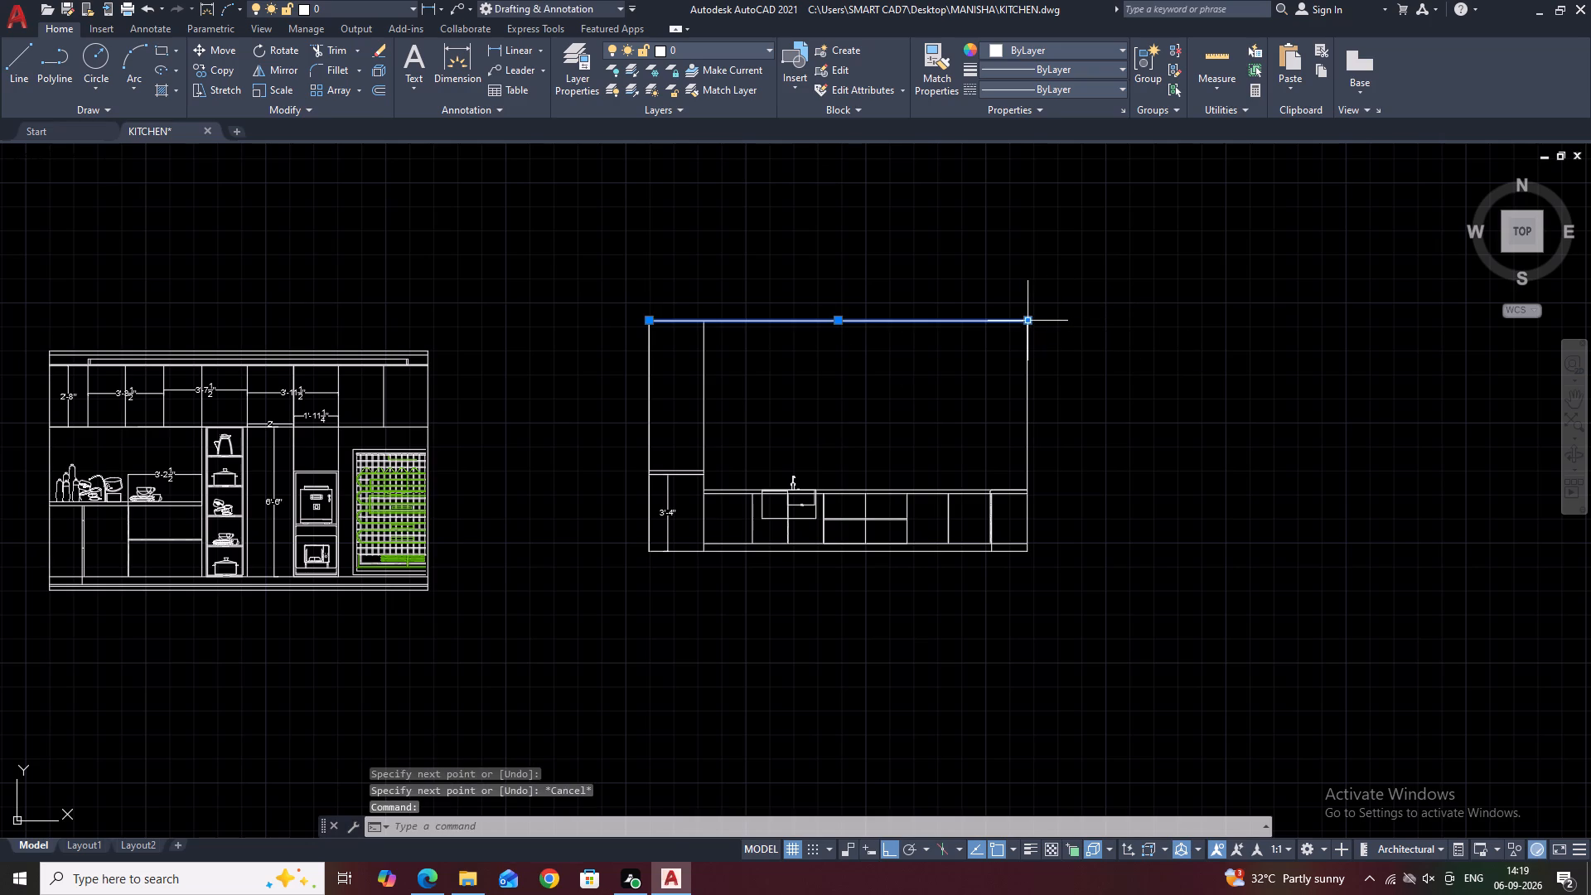
text(O)
key(space)
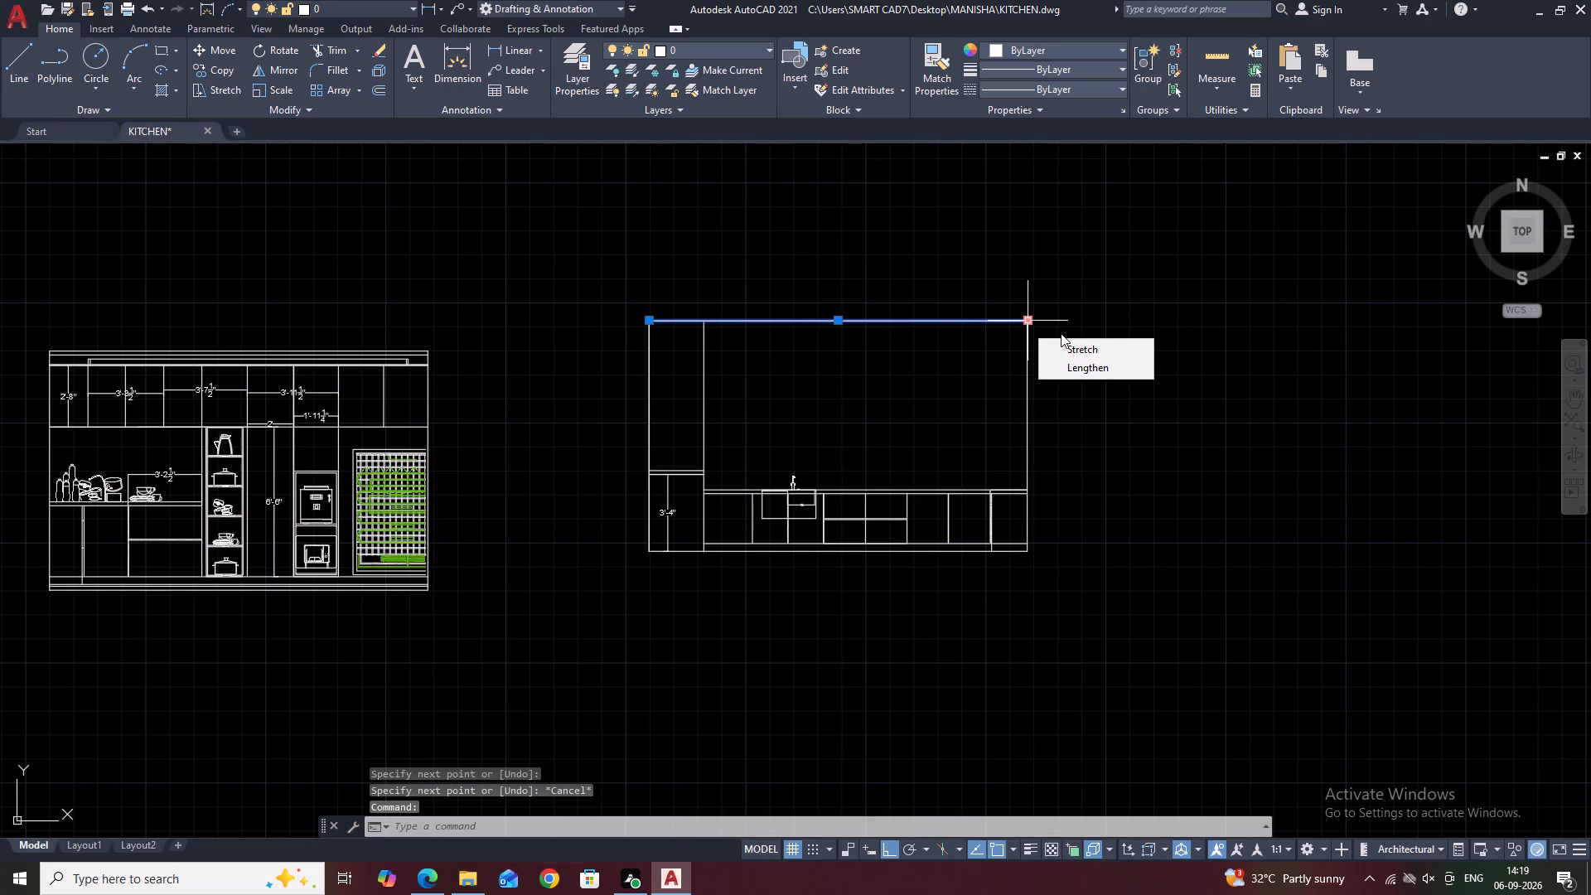
text(2)
key(space)
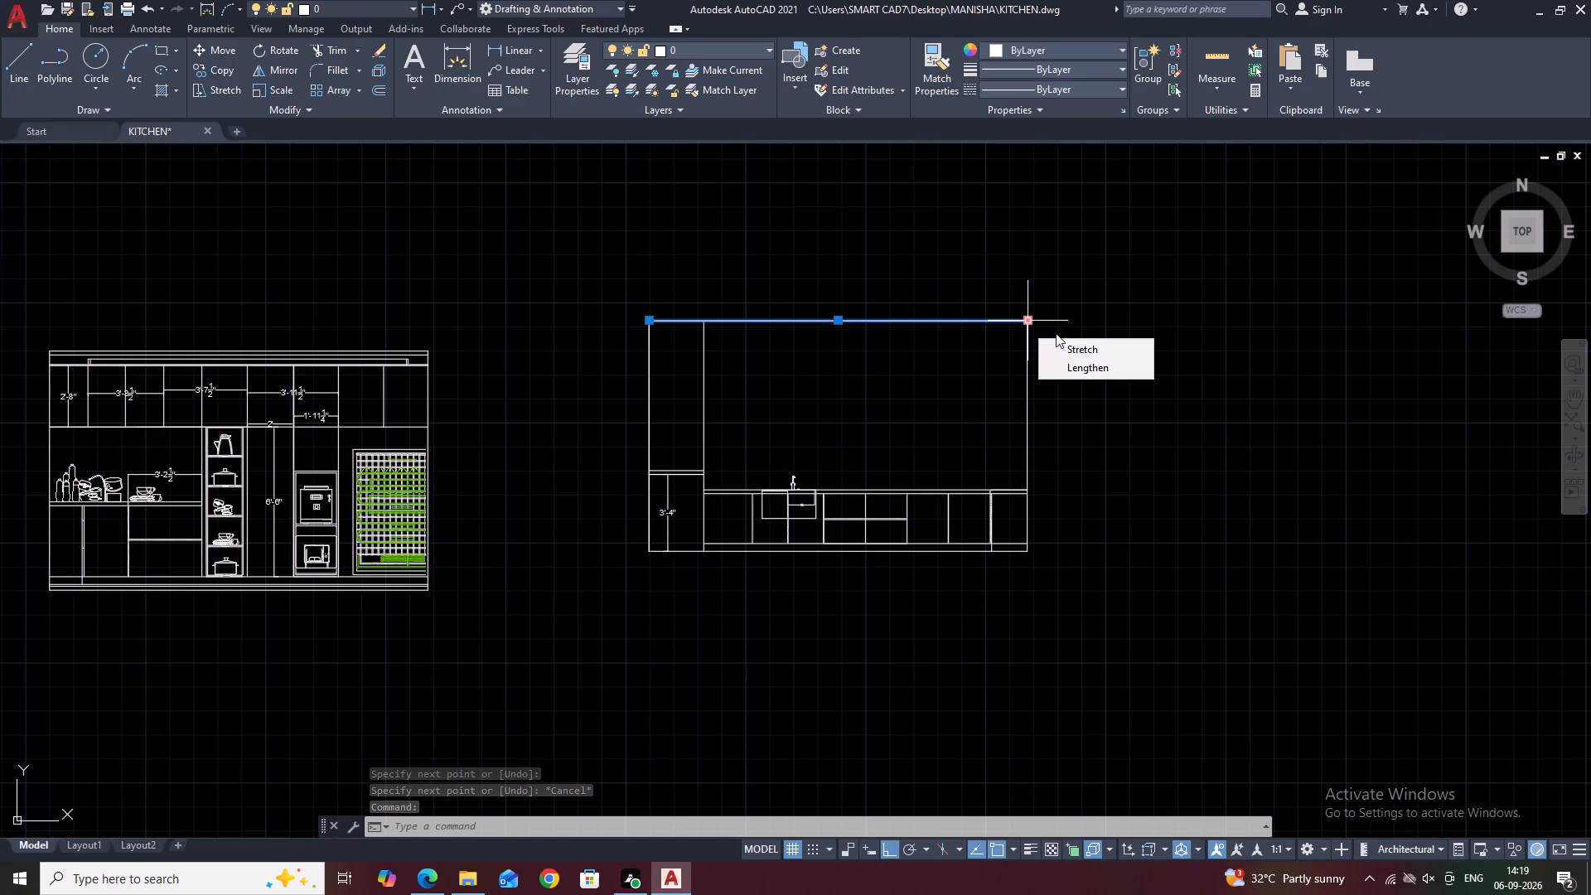
text(O)
key(space)
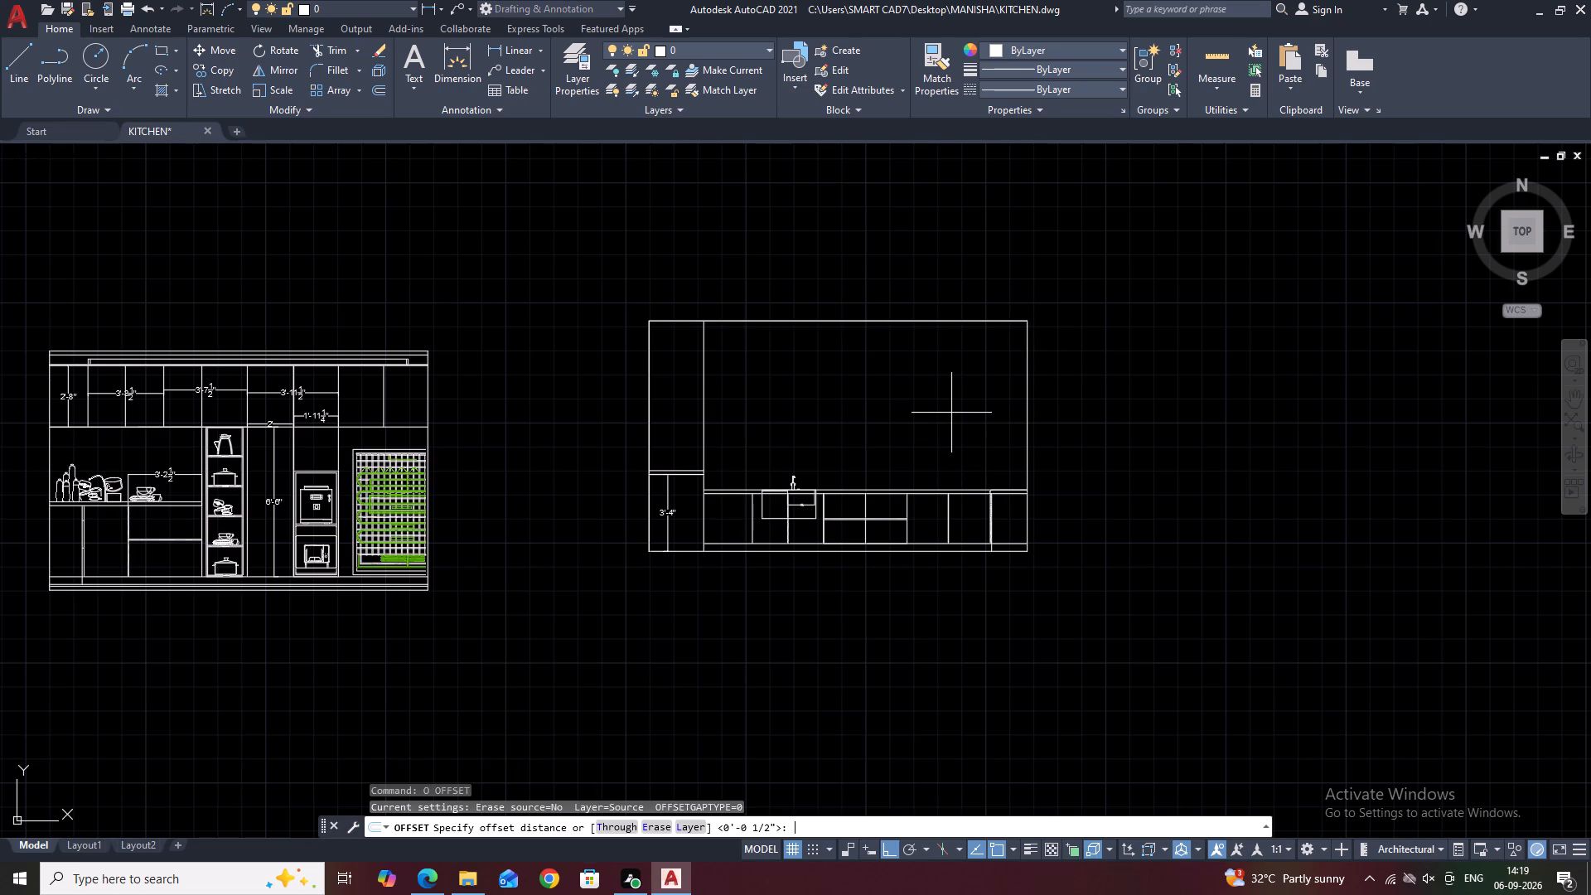
key(2)
key(space)
click(960, 397)
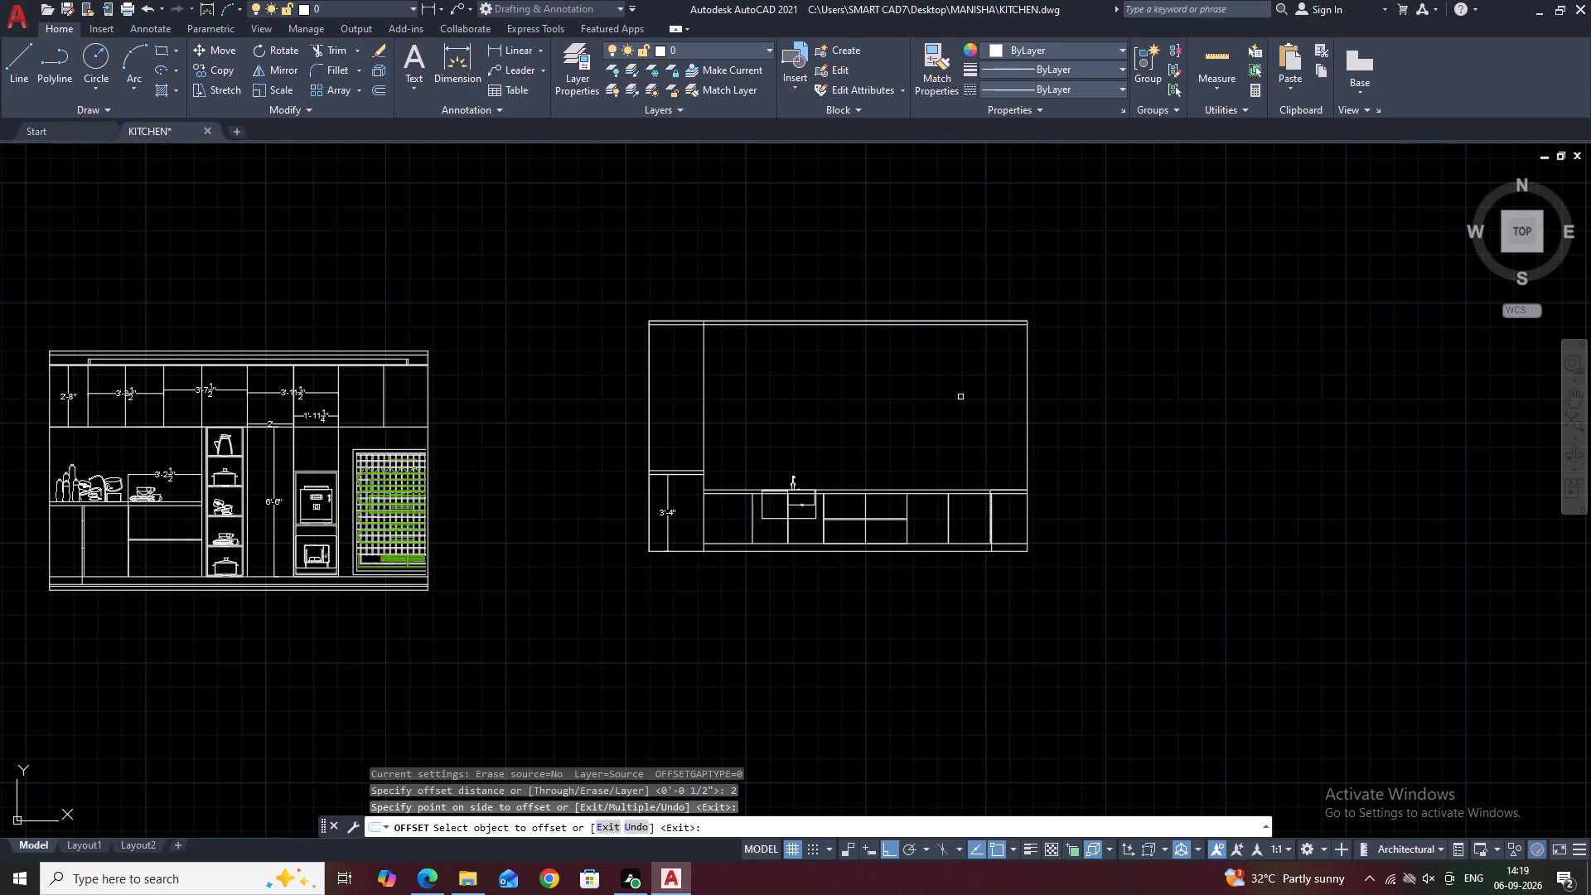
key(Escape)
Offset the line just below the second elevation's top edge 3" downward.
scroll(815, 302, up, 1)
click(798, 336)
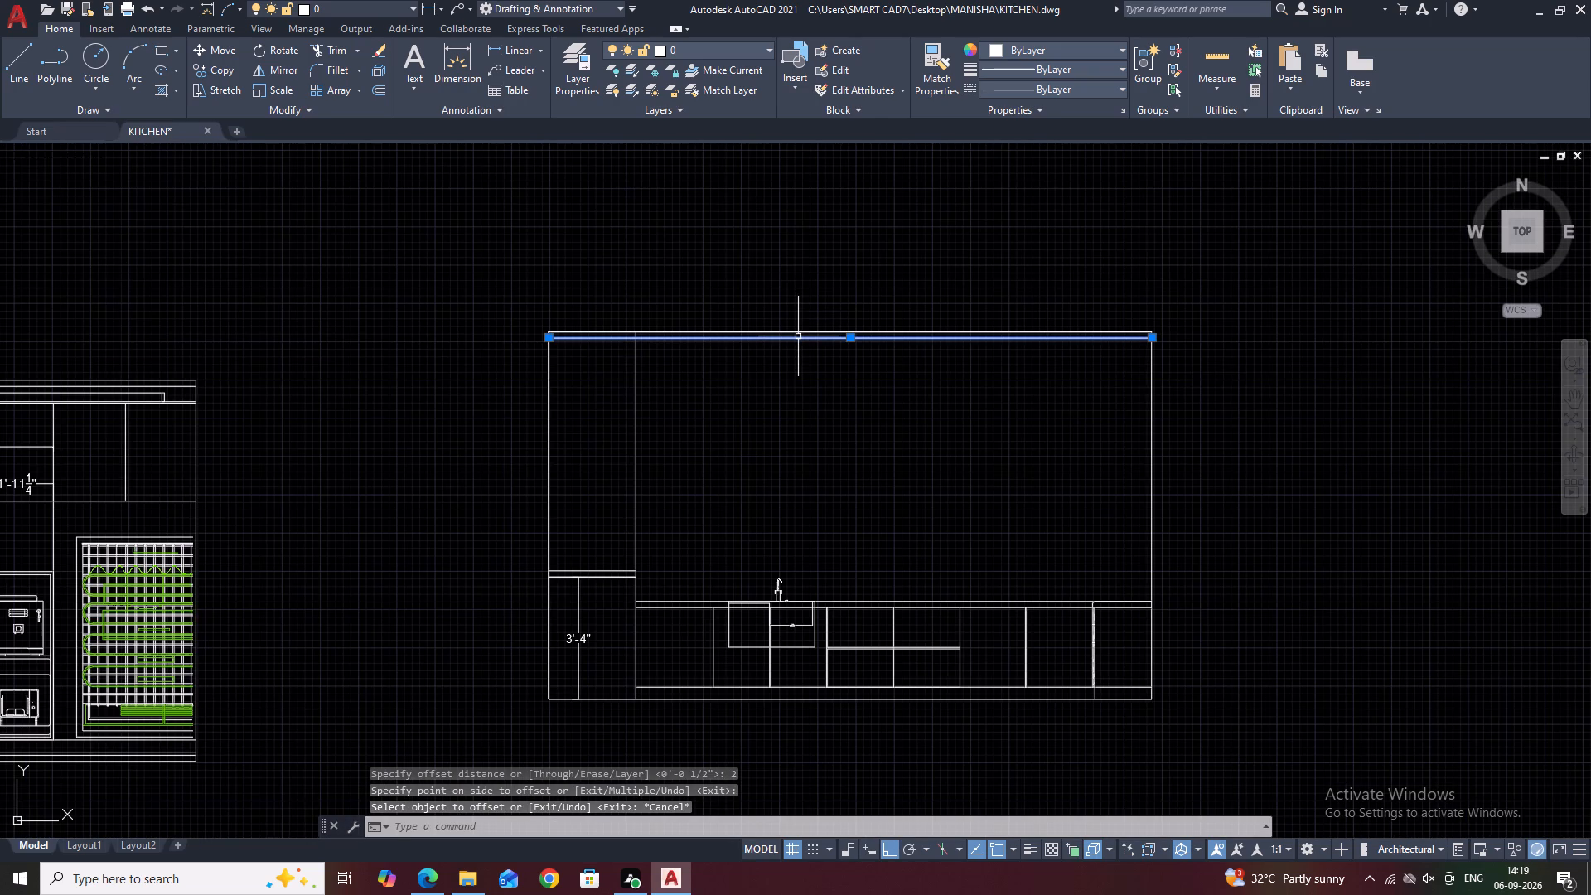
text(O)
key(space)
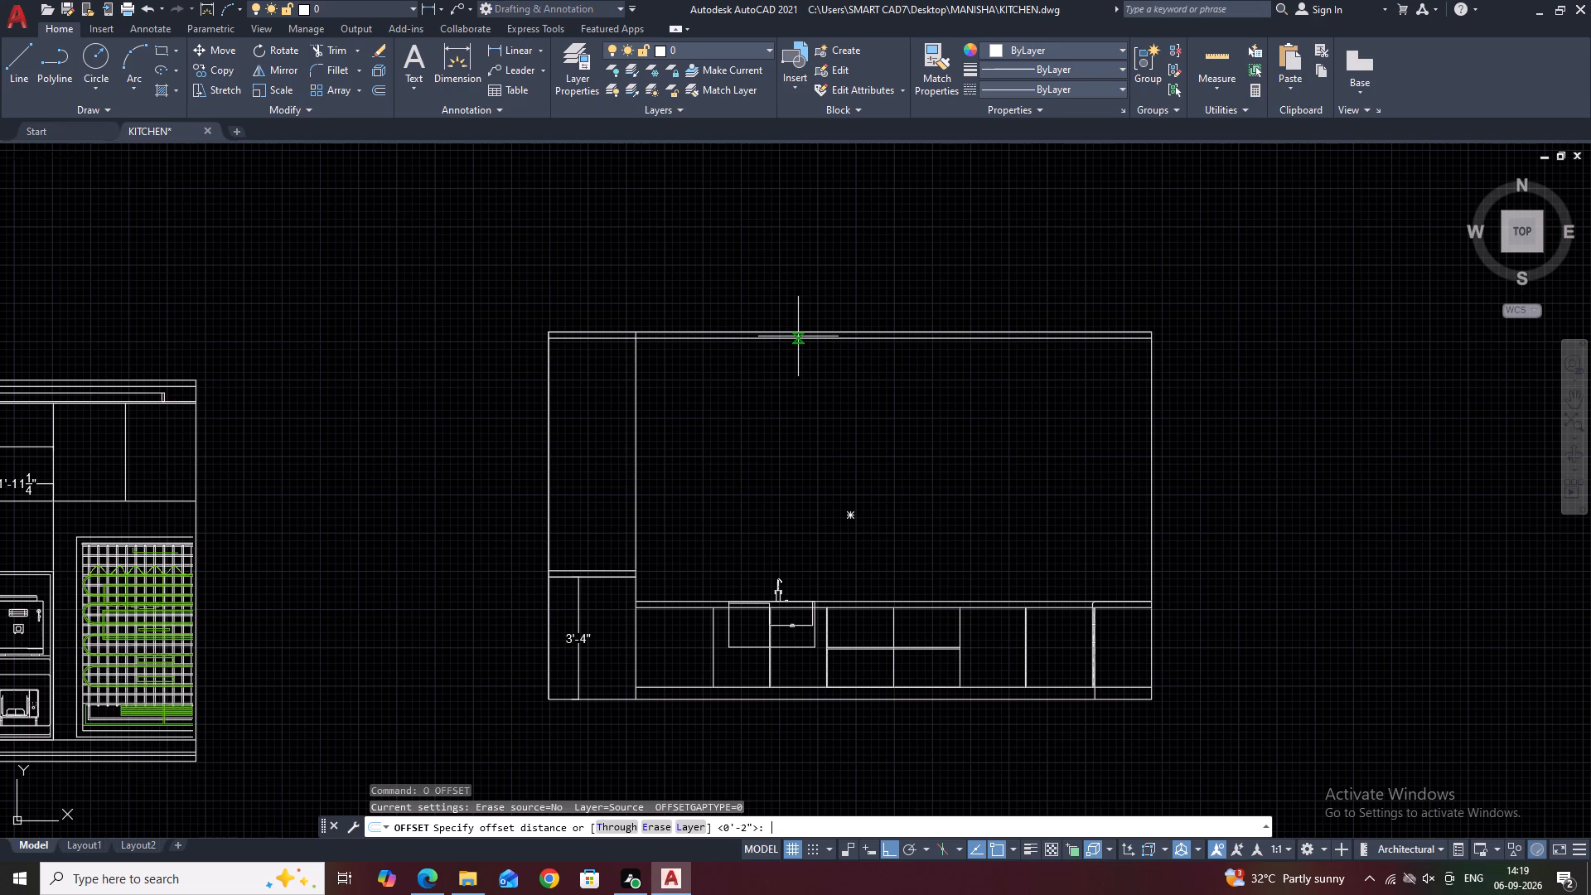
text(3)
key(space)
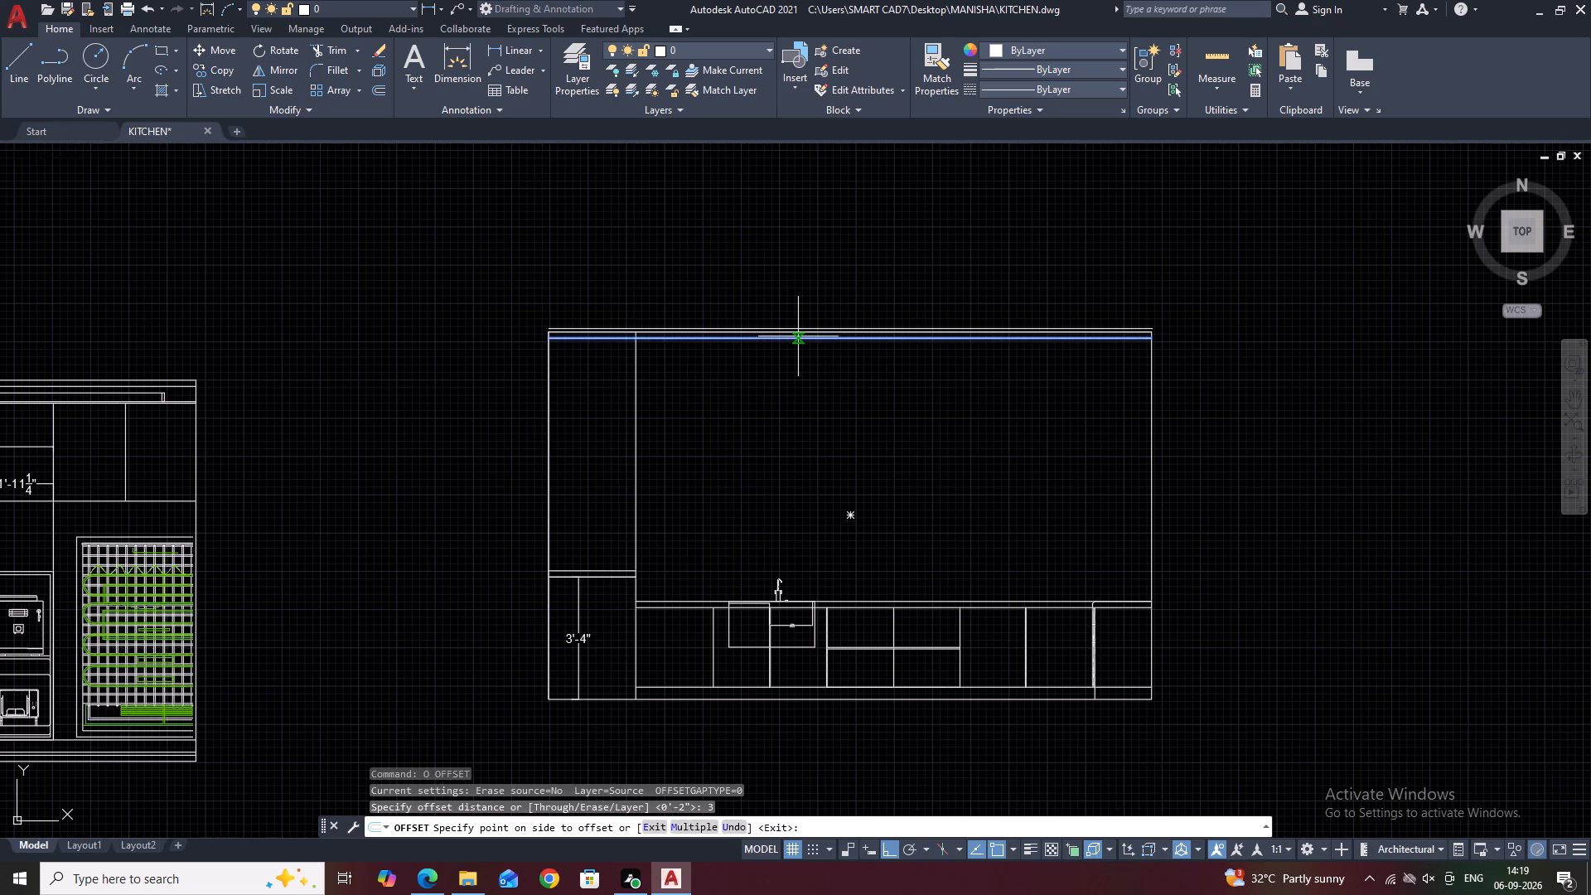
click(773, 393)
key(Escape)
Trim away the middle ceiling line's segment across the second elevation's narrow left-hand section.
scroll(544, 361, up, 2)
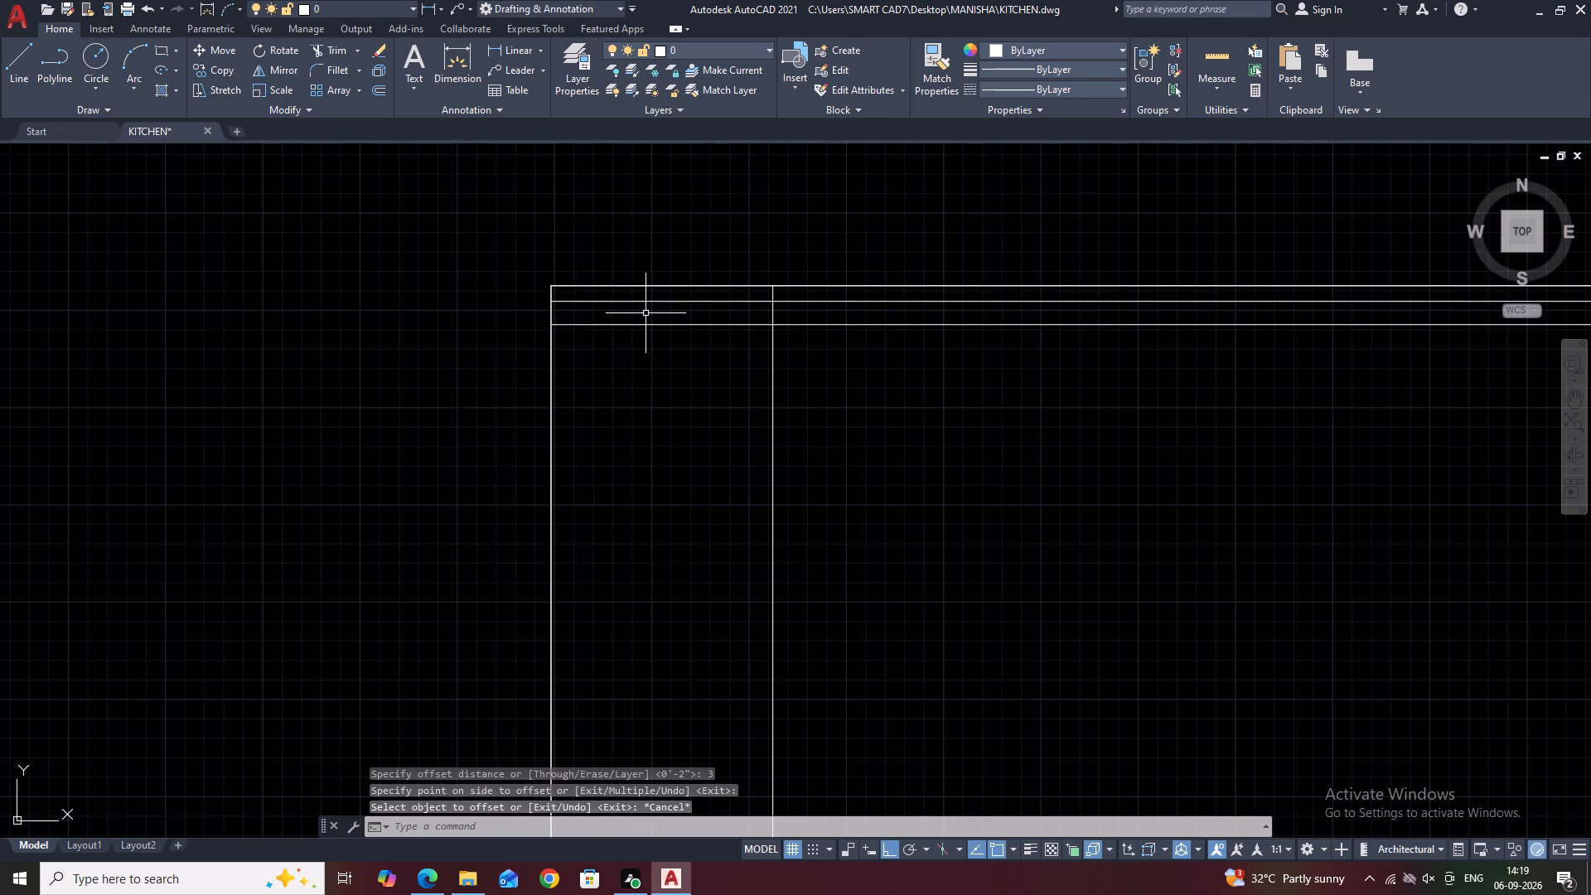
key(t)
text(R)
key(space)
click(635, 305)
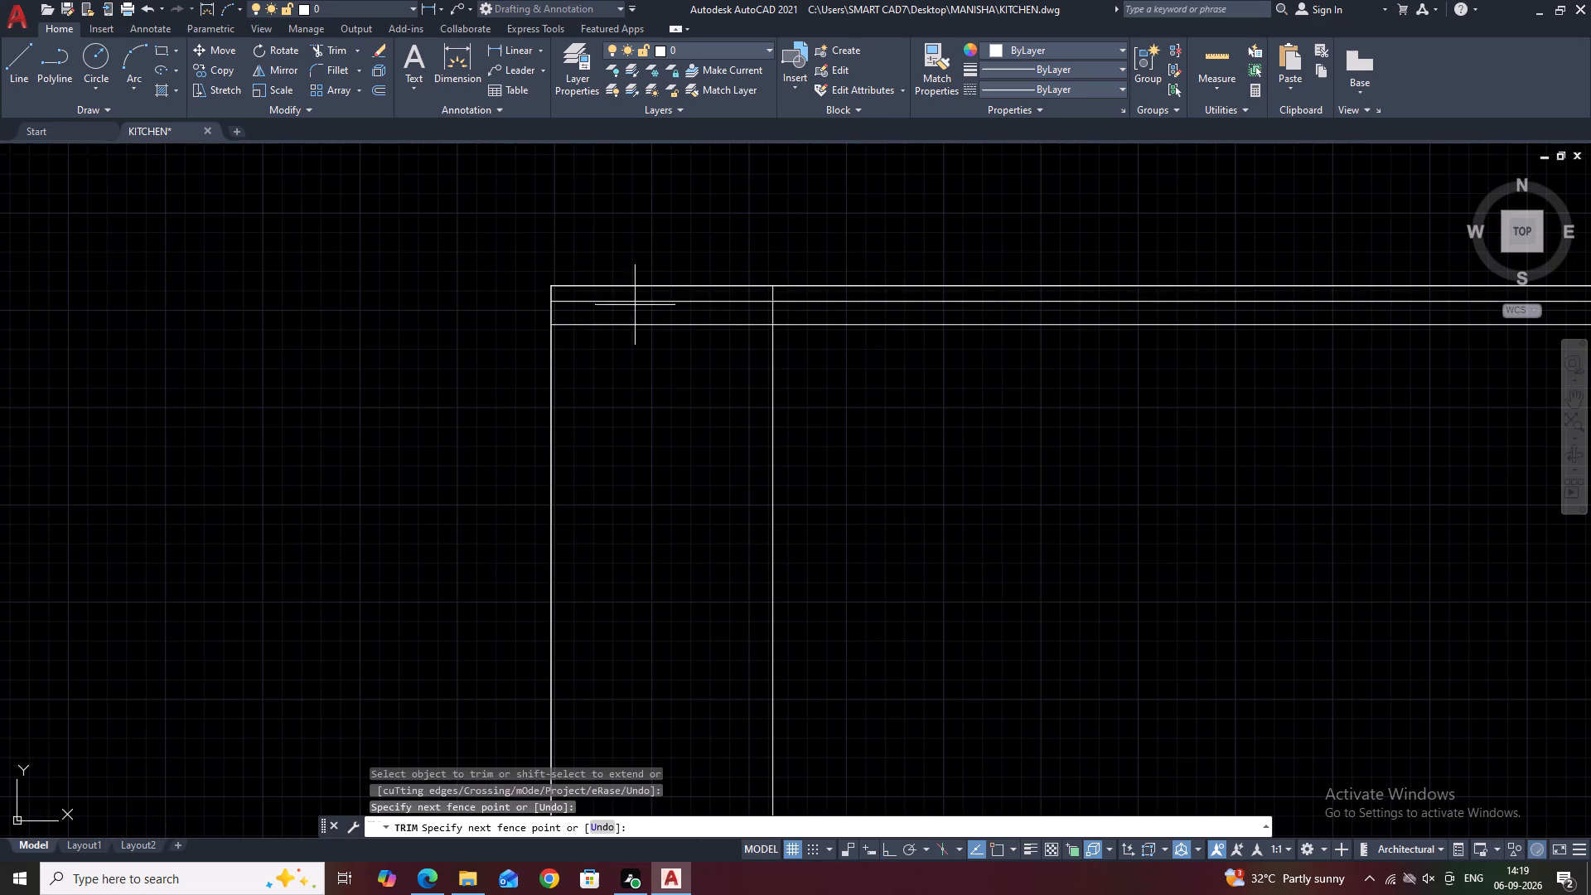
click(704, 300)
key(Escape)
Offset the lowest of the second elevation's ceiling lines 0.25" downward.
scroll(707, 325, down, 3)
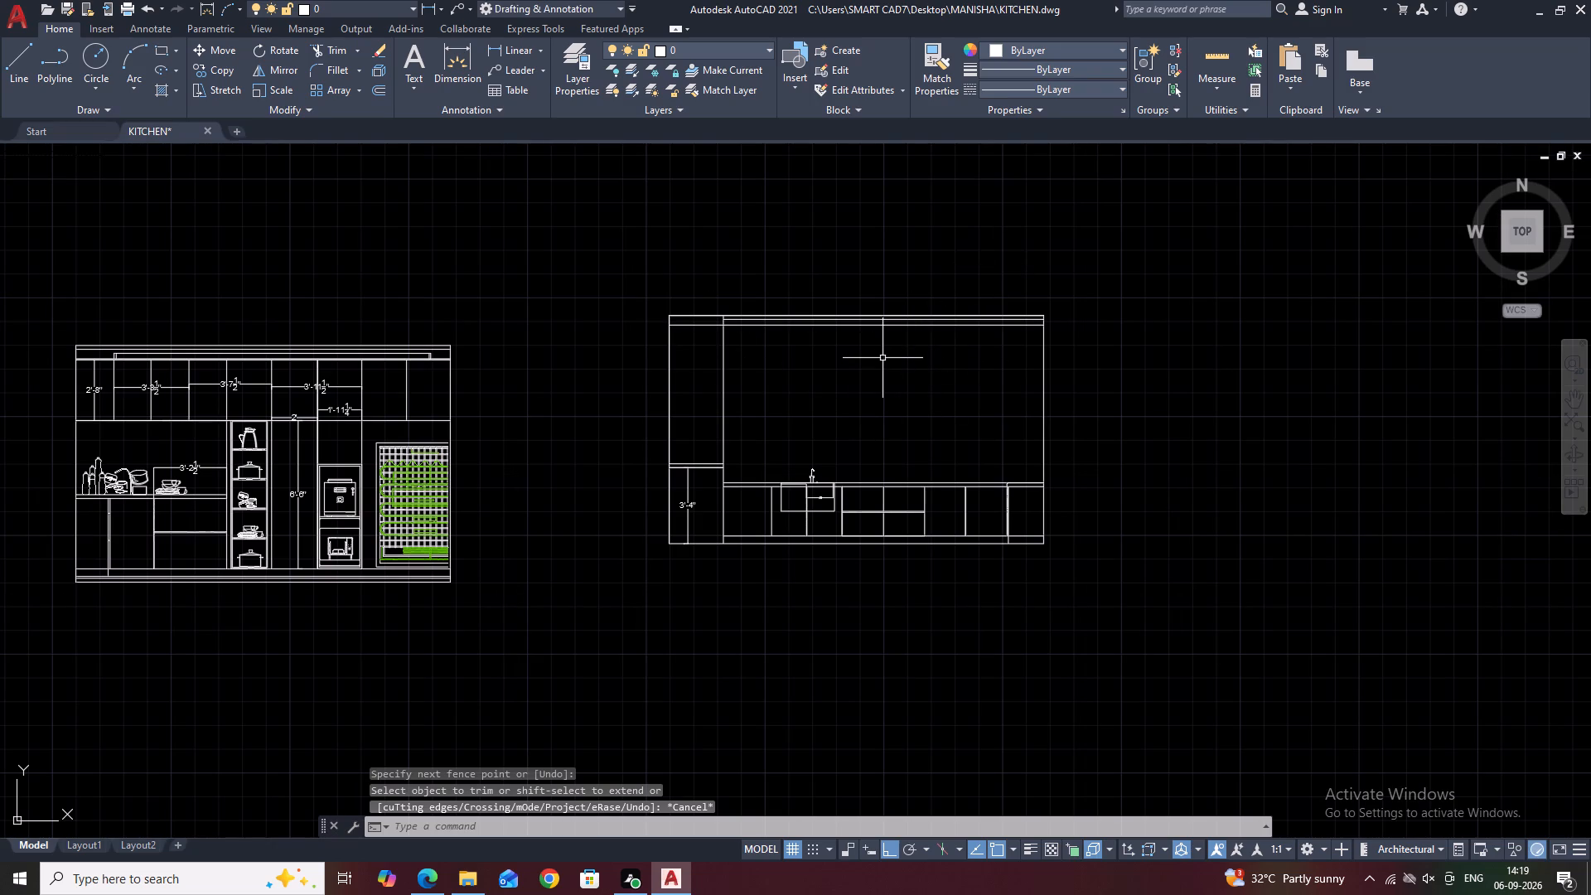
scroll(940, 330, up, 2)
click(938, 325)
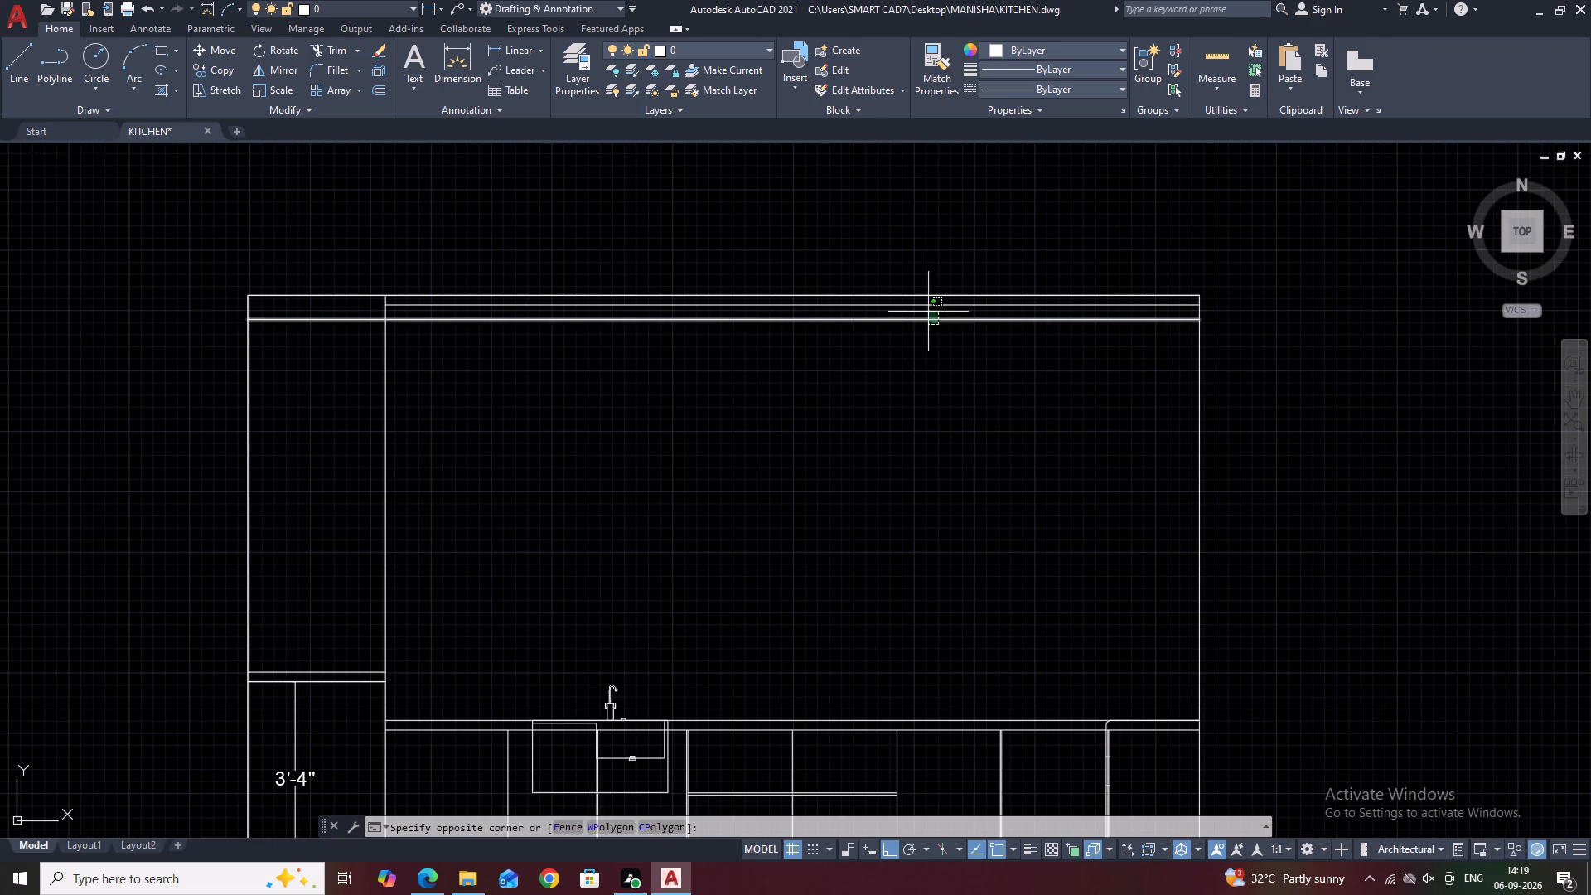
click(927, 311)
text(O -)
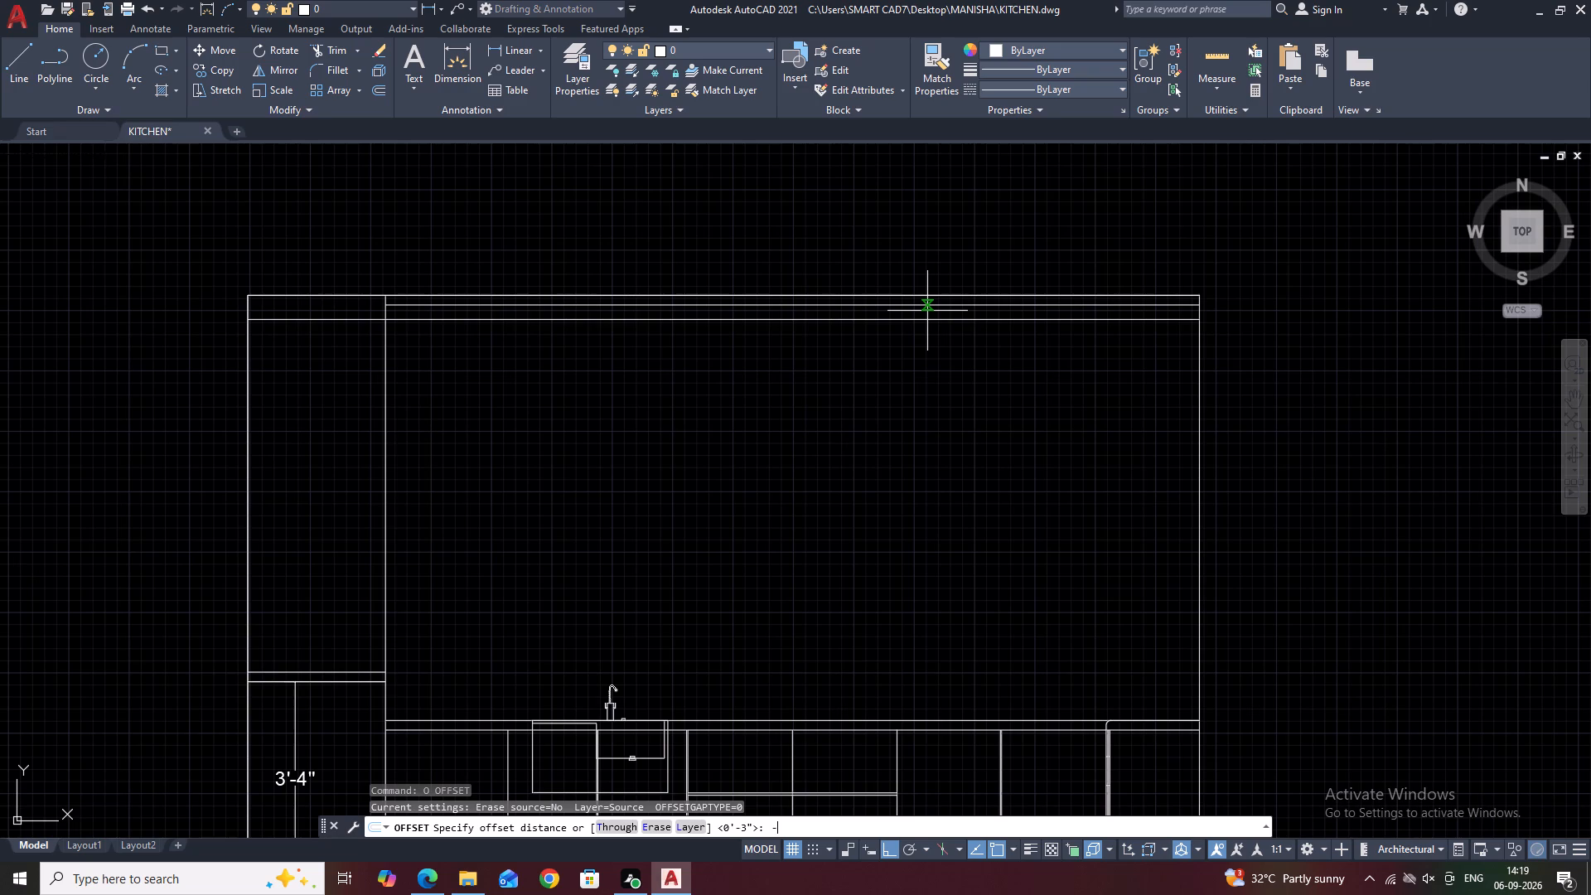
key(BackSpace)
text(0.25)
key(space)
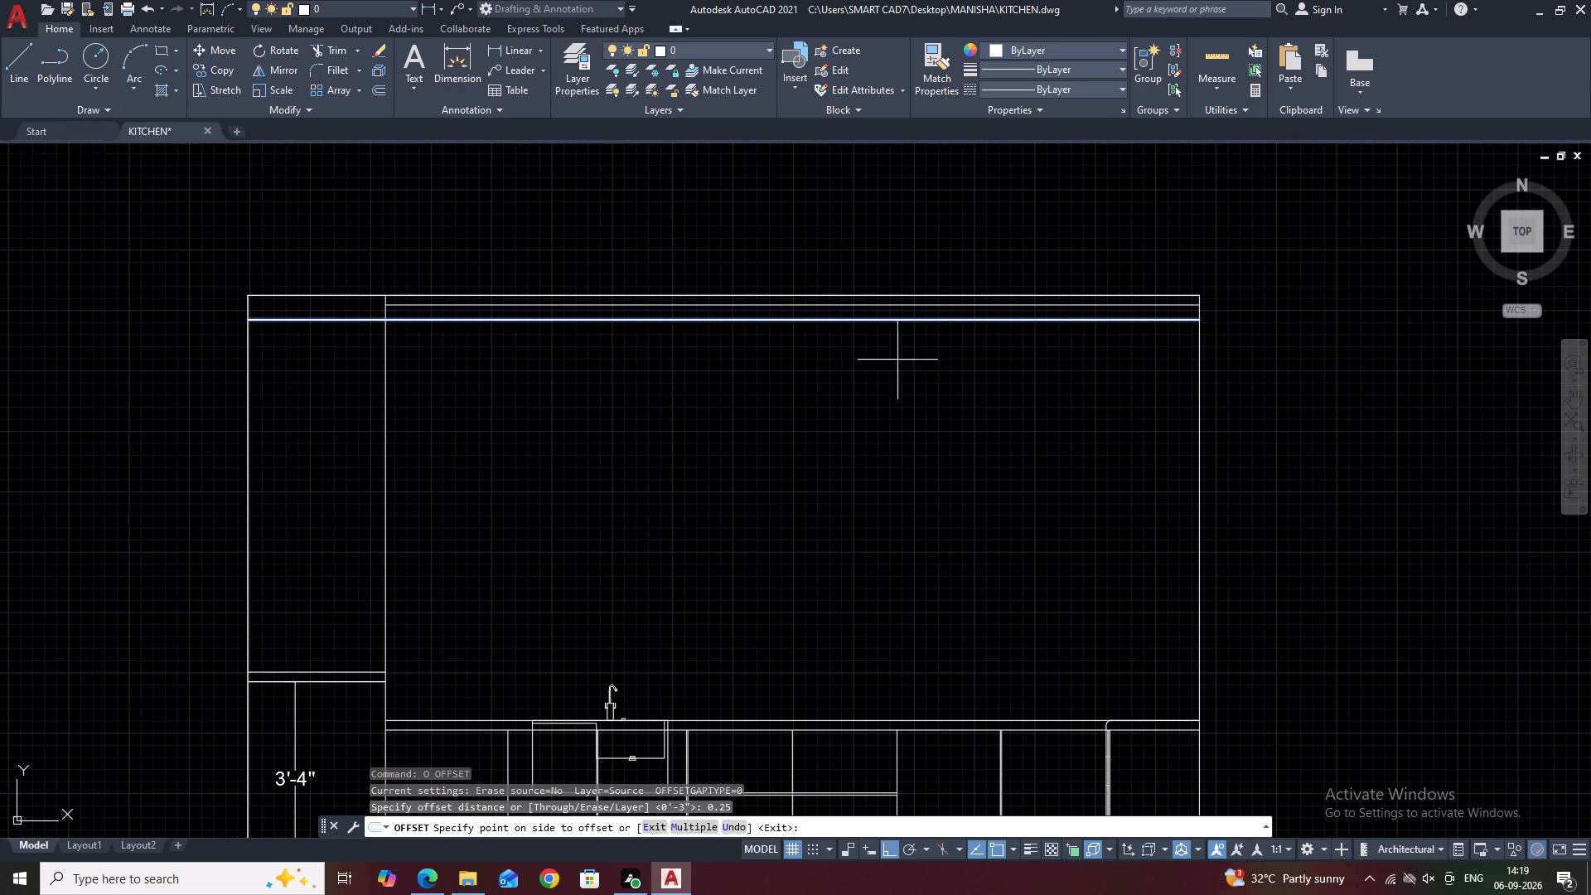
click(894, 373)
key(Escape)
Examine the second elevation's ceiling lines, base cabinets and the empty wall area above the countertop.
scroll(1129, 327, up, 3)
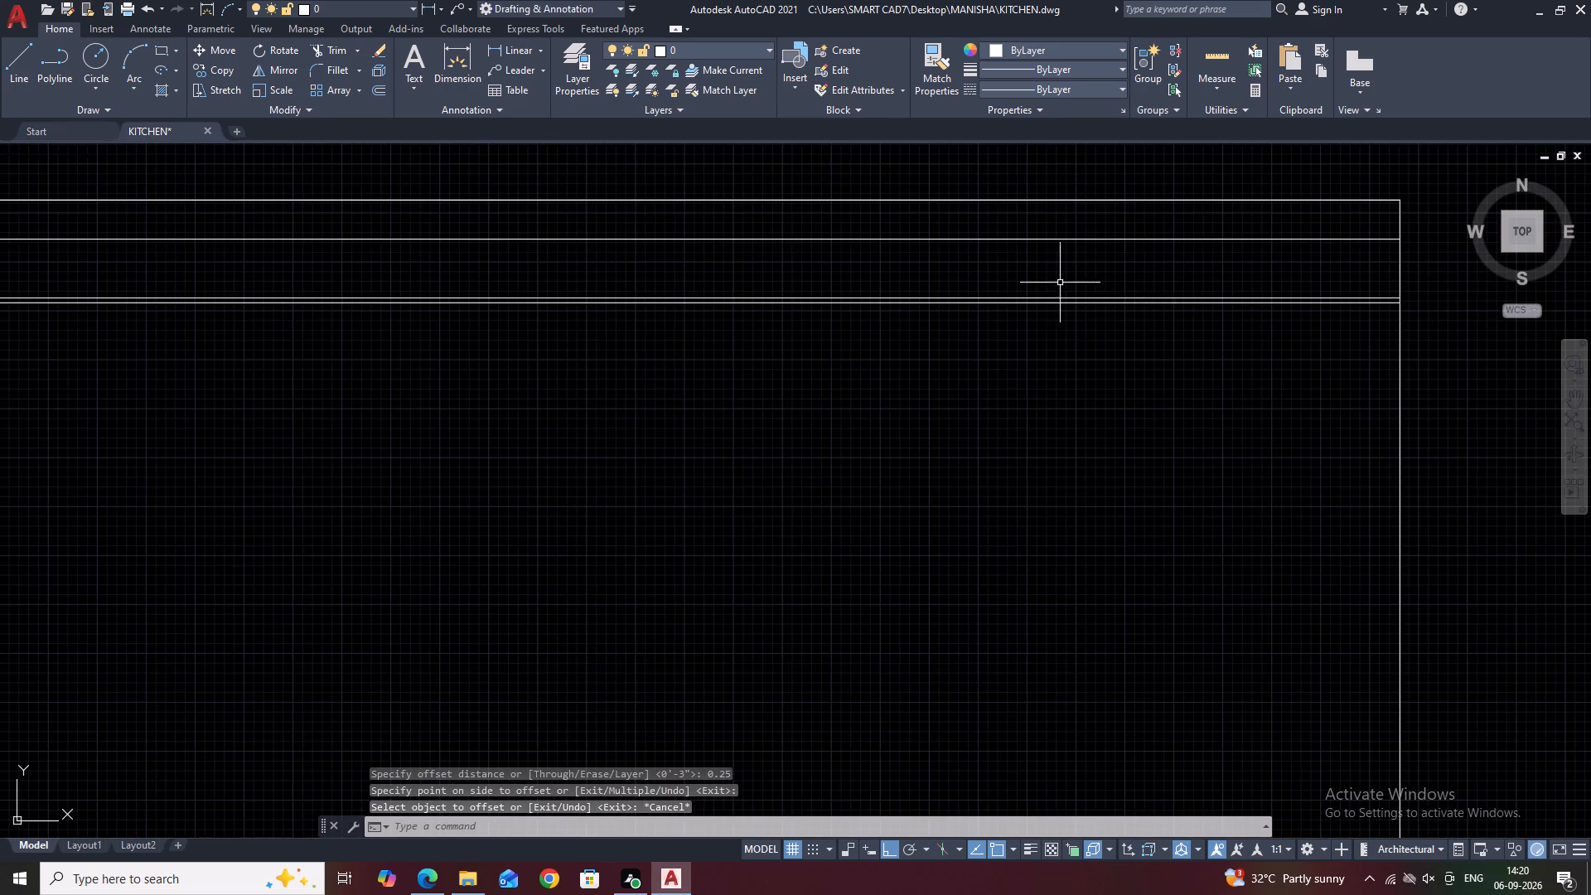
middle_drag(1060, 288, 1063, 328)
scroll(1063, 239, down, 4)
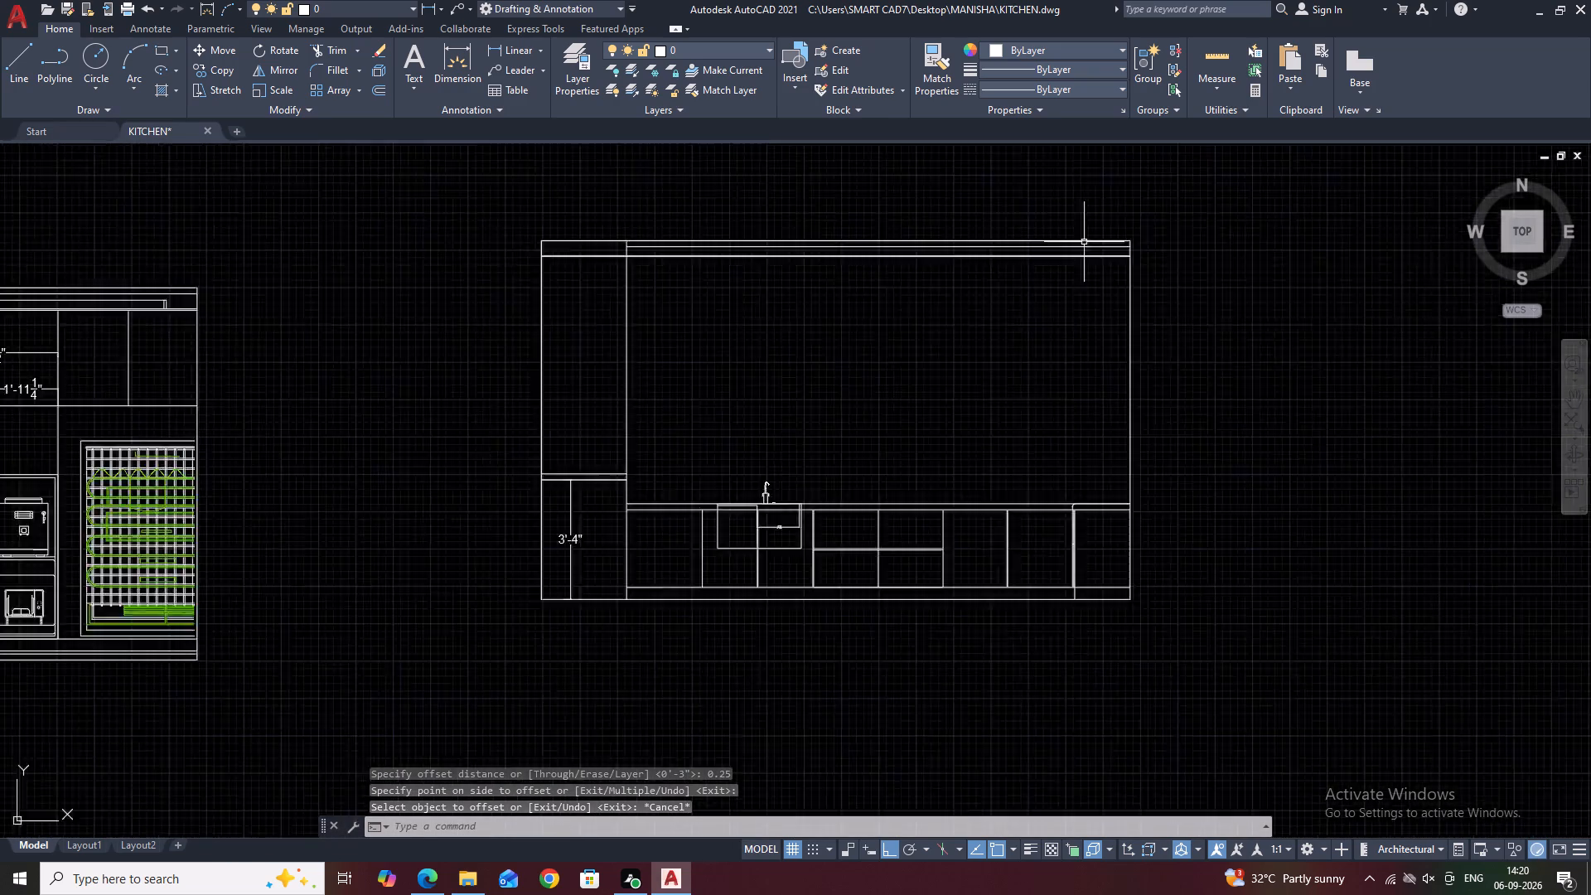
middle_drag(626, 316, 719, 433)
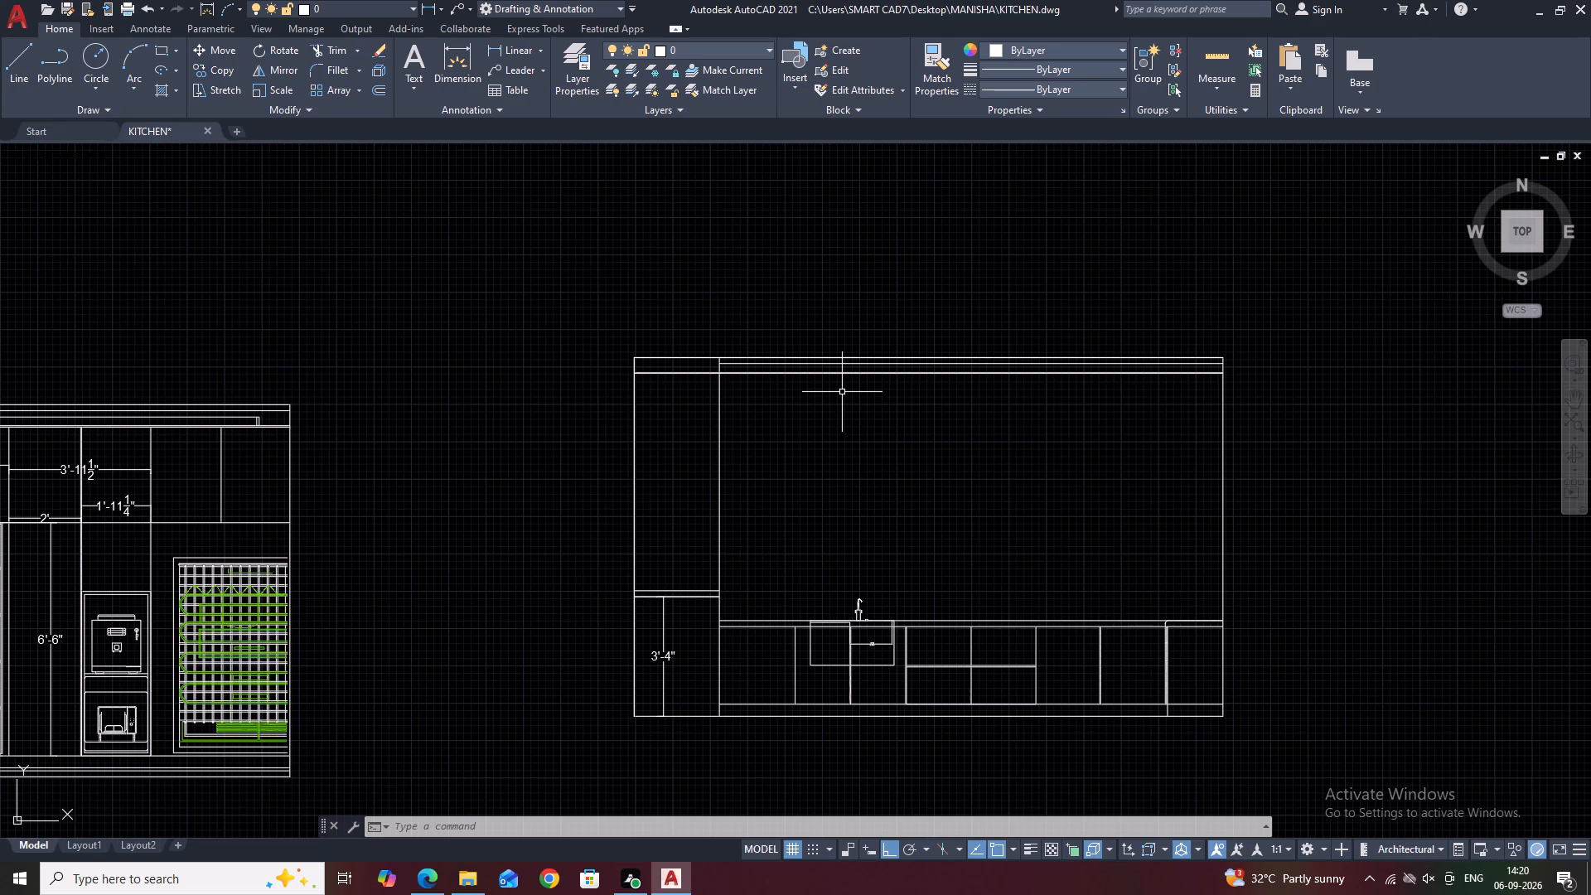
middle_drag(1395, 369, 1048, 460)
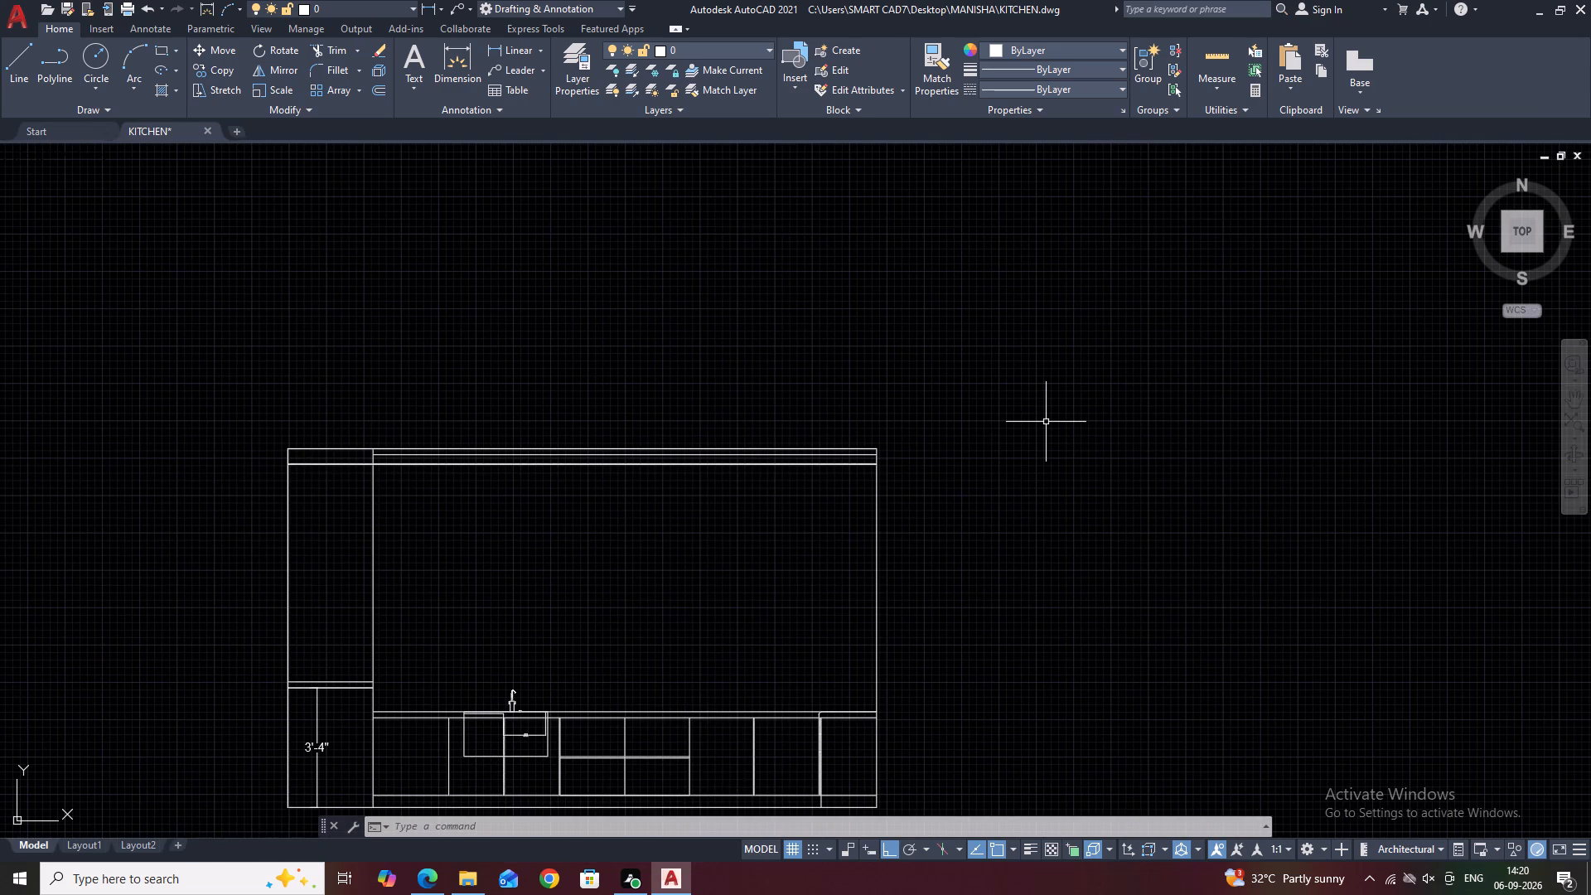
middle_drag(974, 594, 999, 471)
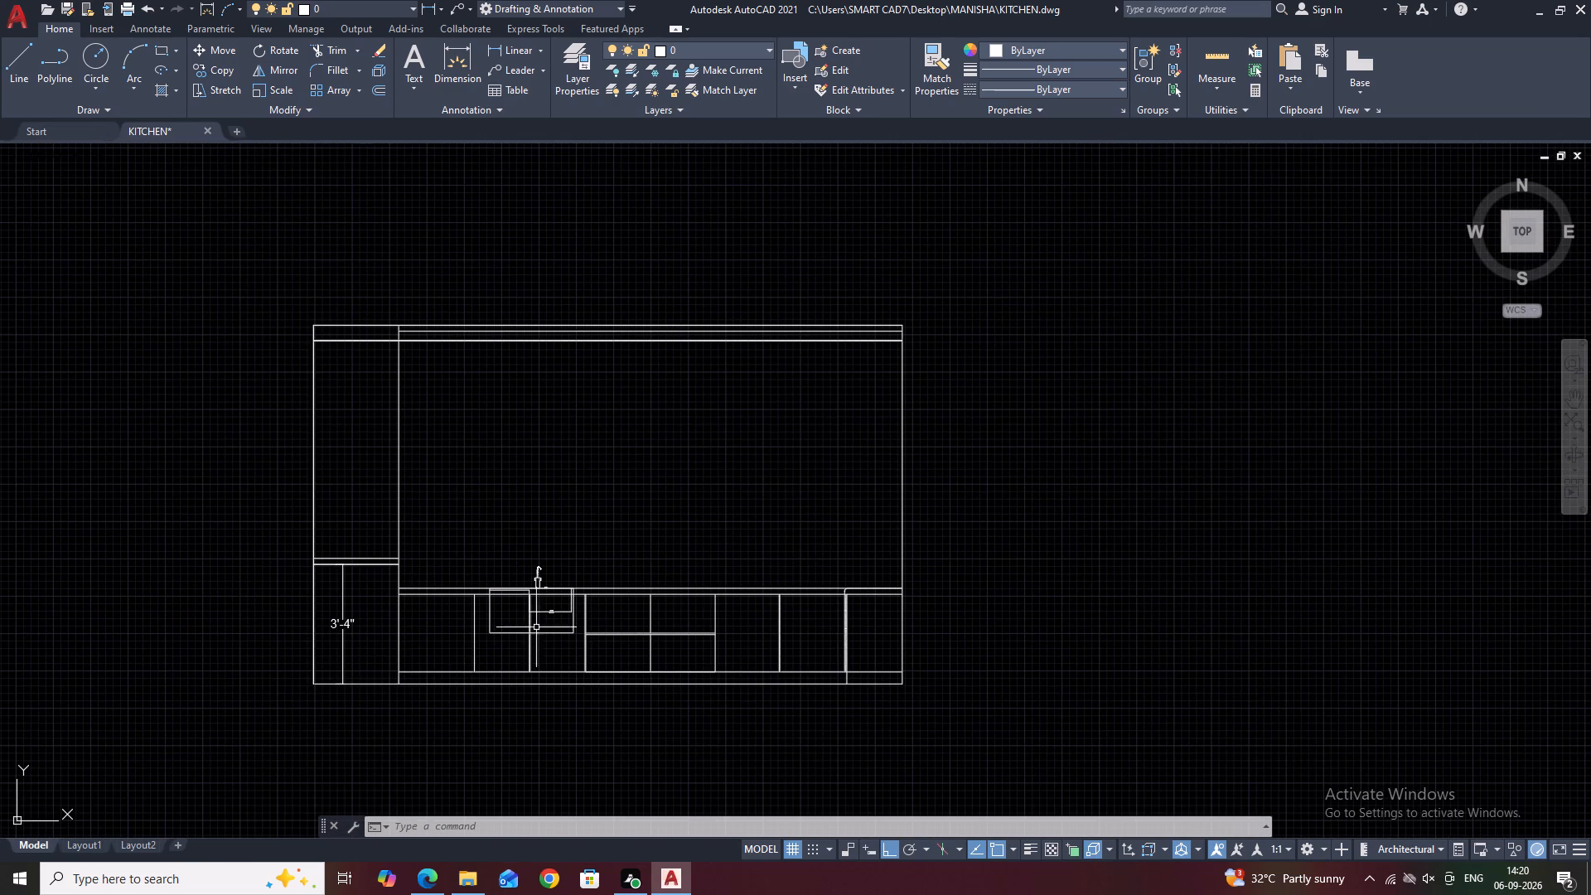
middle_drag(526, 607, 564, 585)
scroll(523, 582, up, 1)
middle_drag(999, 505, 884, 557)
scroll(1003, 626, up, 1)
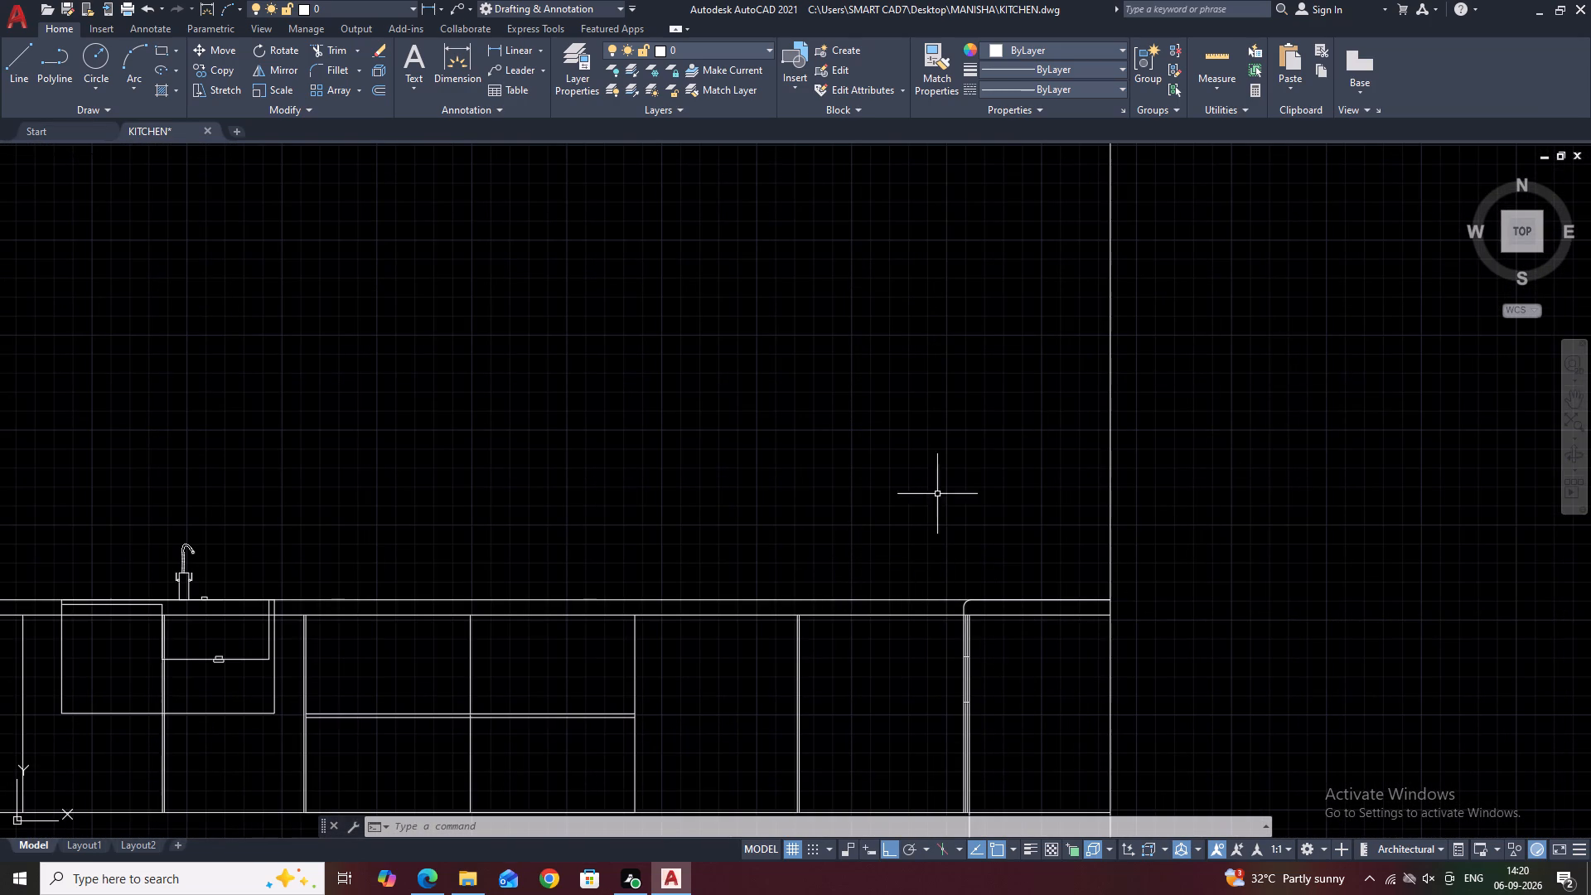
scroll(855, 463, down, 2)
middle_drag(1090, 505, 1086, 646)
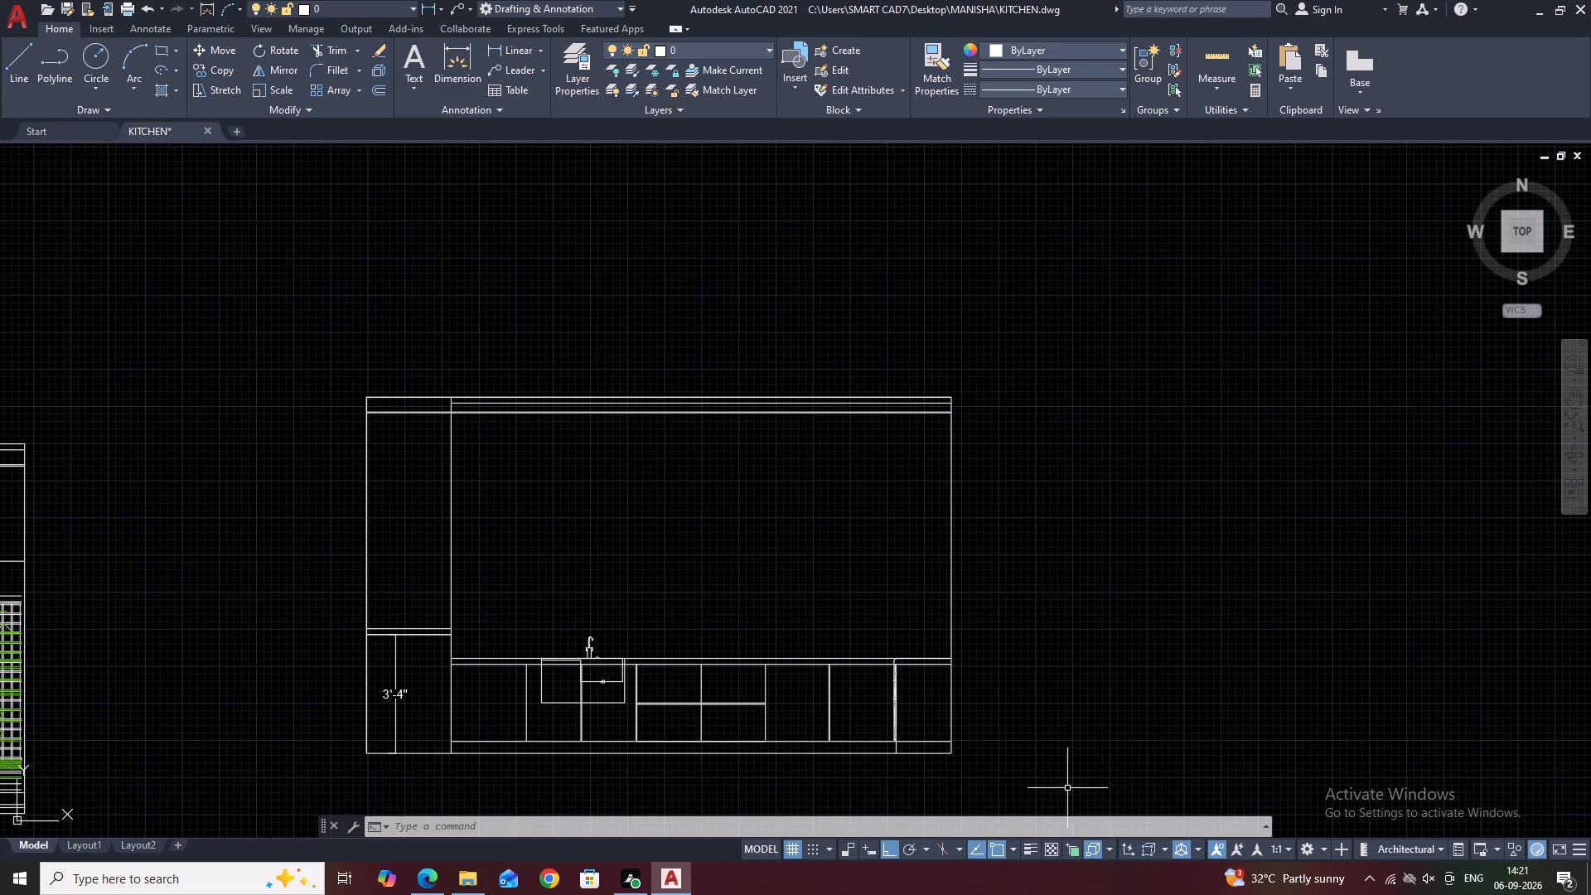
scroll(780, 683, up, 1)
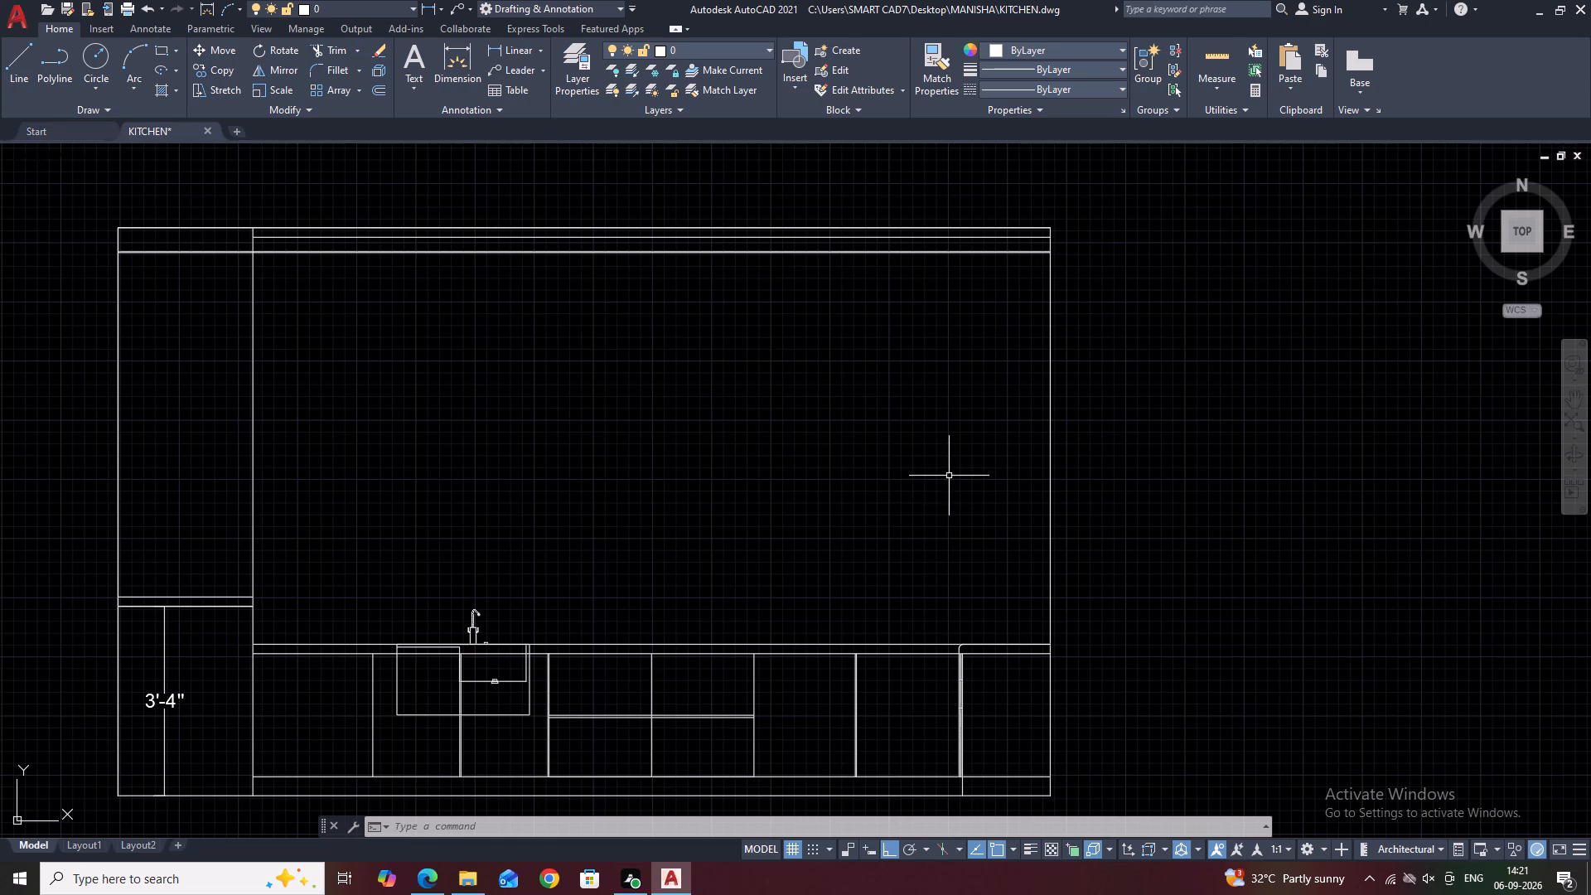
middle_drag(606, 410, 660, 501)
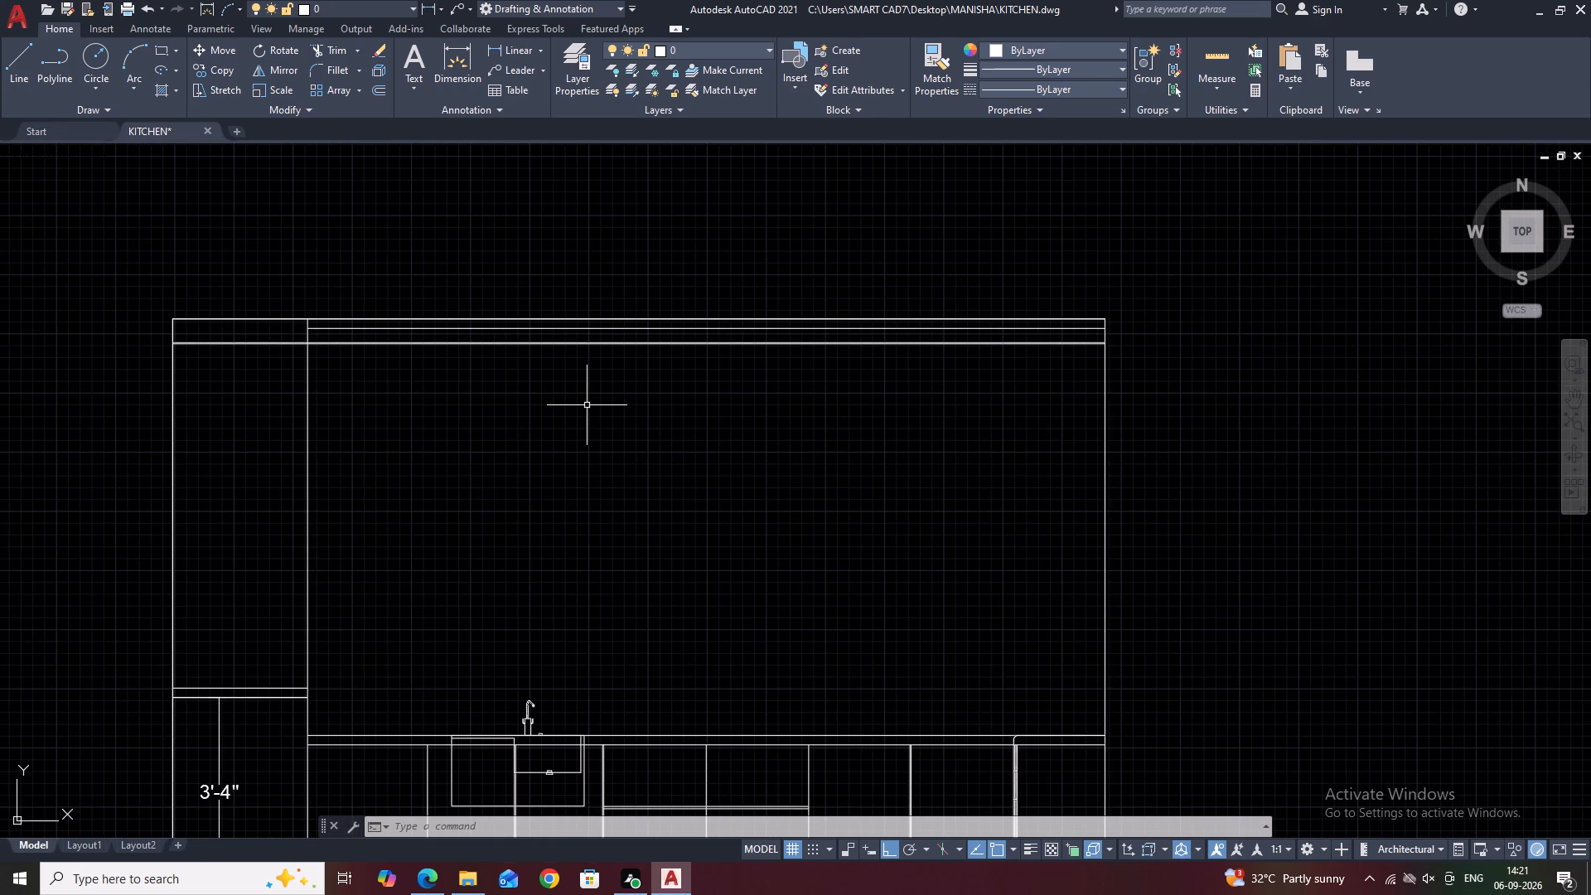
middle_drag(496, 432, 696, 409)
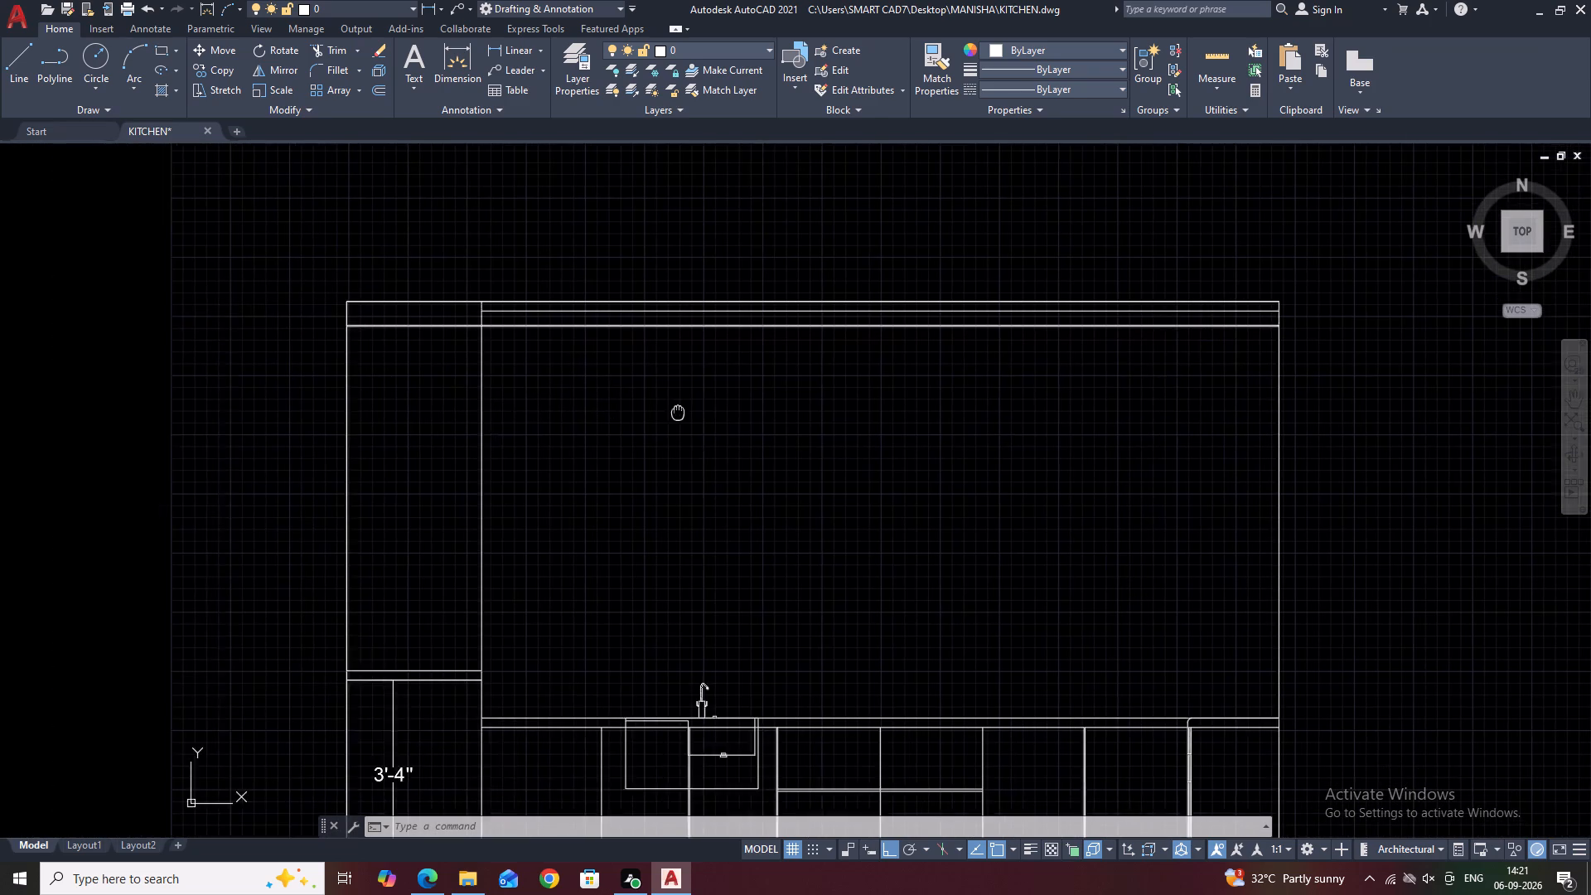
middle_drag(696, 409, 734, 404)
Offset the lower line of the closely spaced ceiling pair another 0.25" downward.
scroll(411, 302, up, 5)
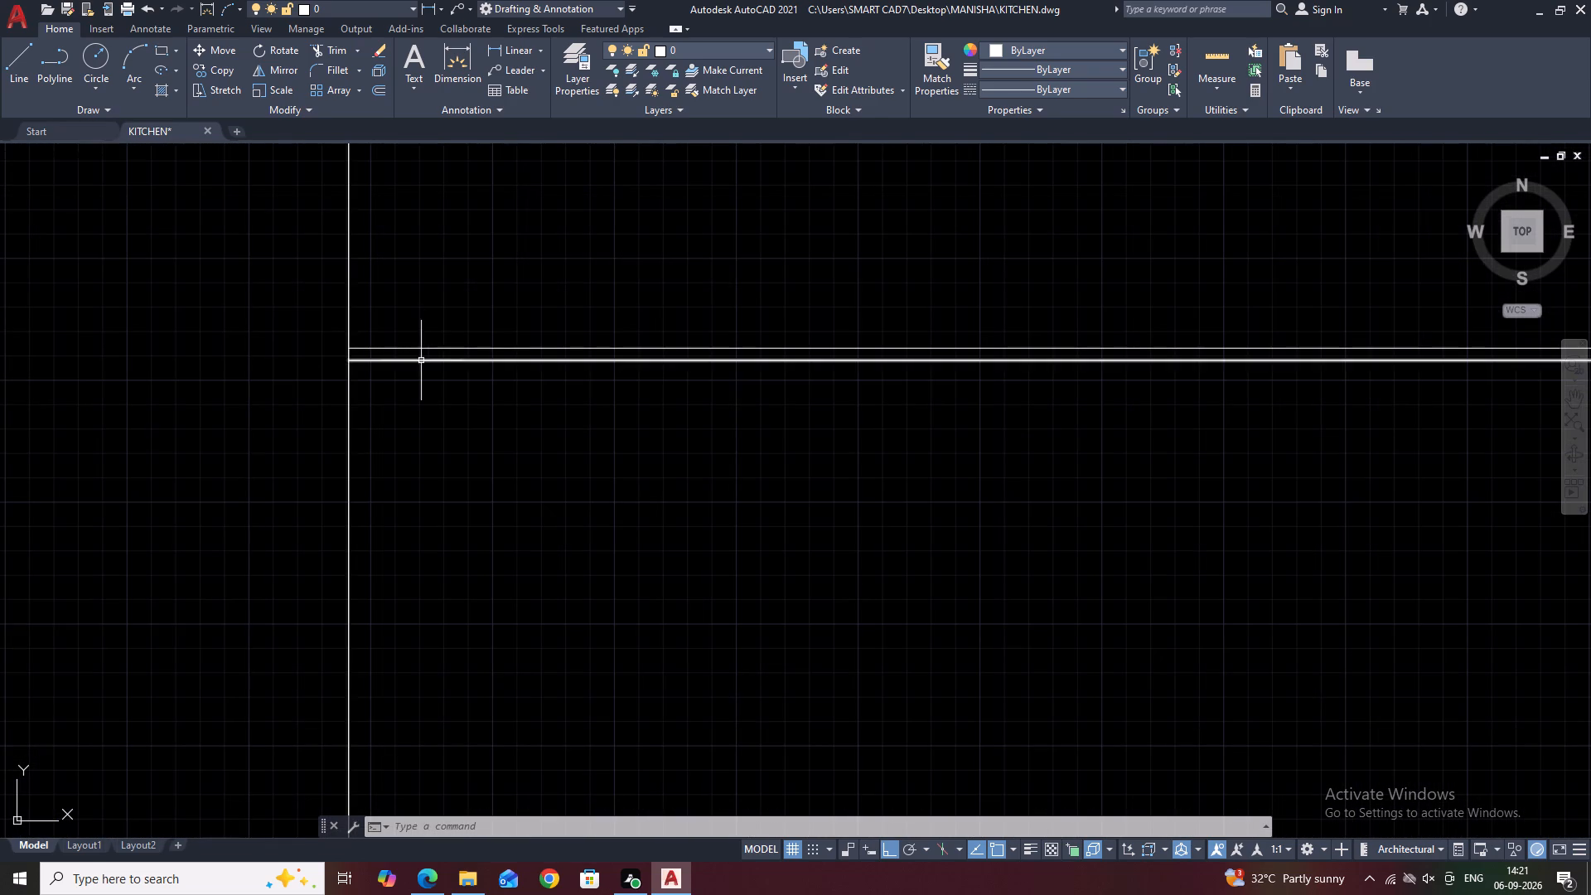
click(421, 363)
click(413, 358)
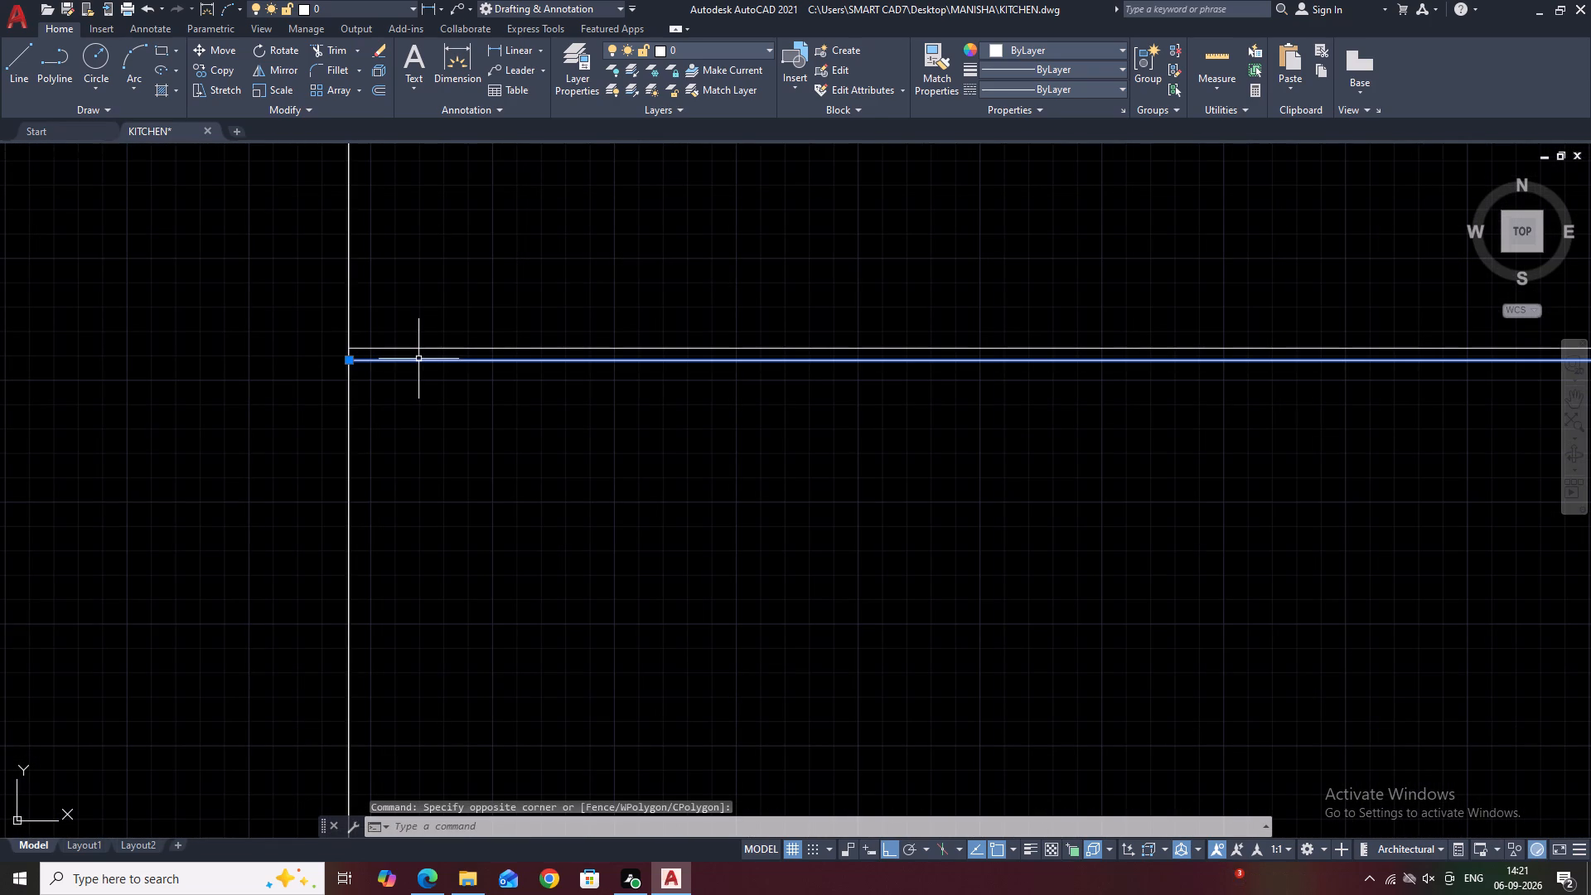
text(O 0.25)
key(space)
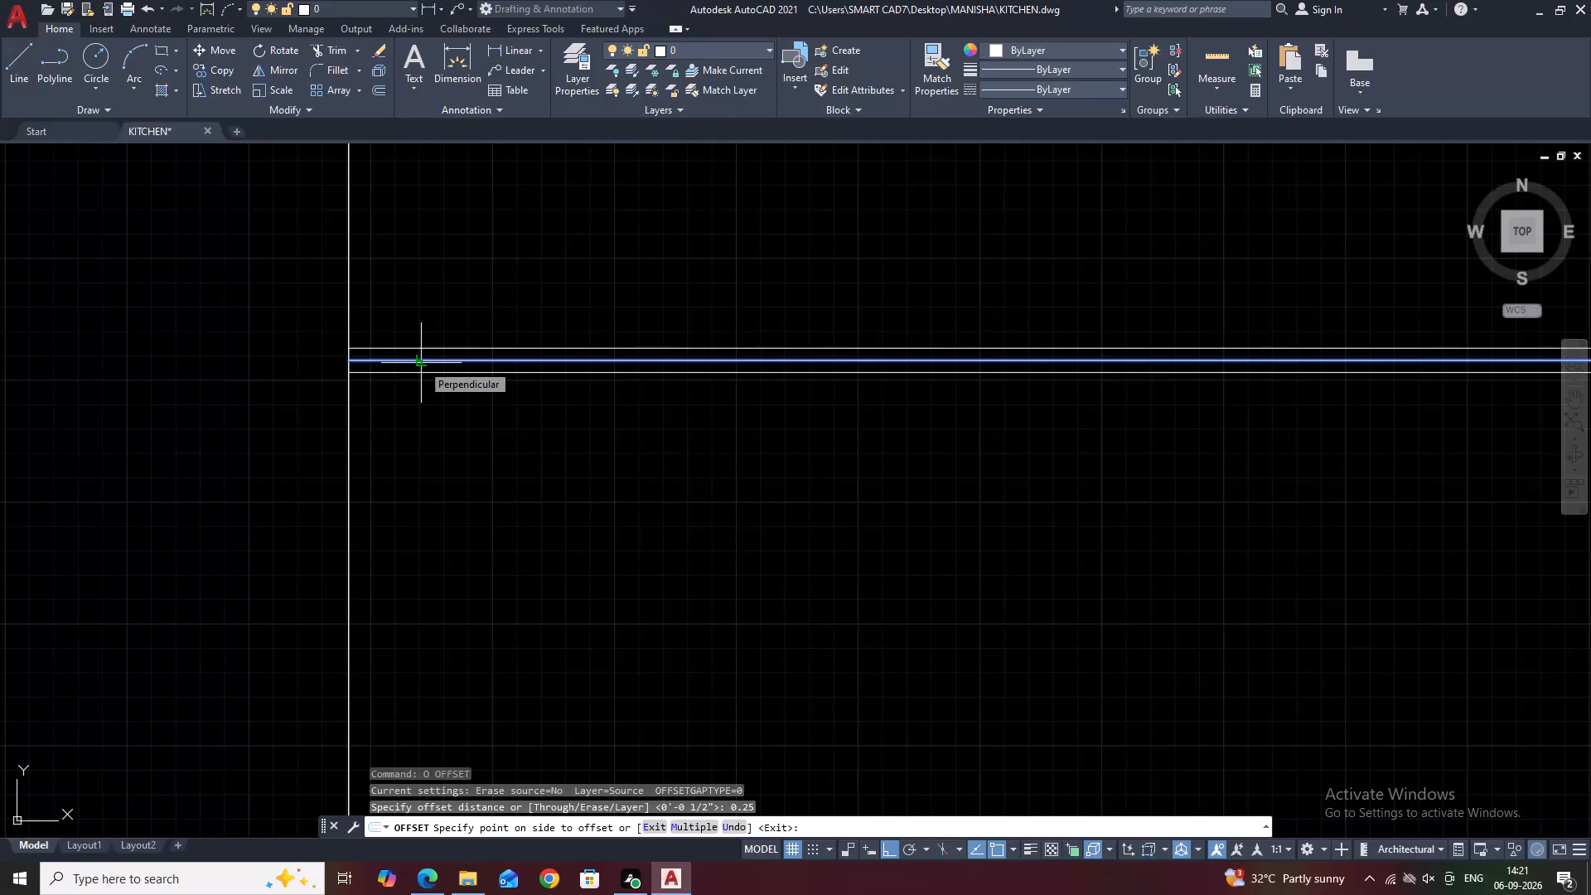
click(406, 387)
key(Escape)
Delete the middle of the three closely spaced ceiling lines.
click(435, 362)
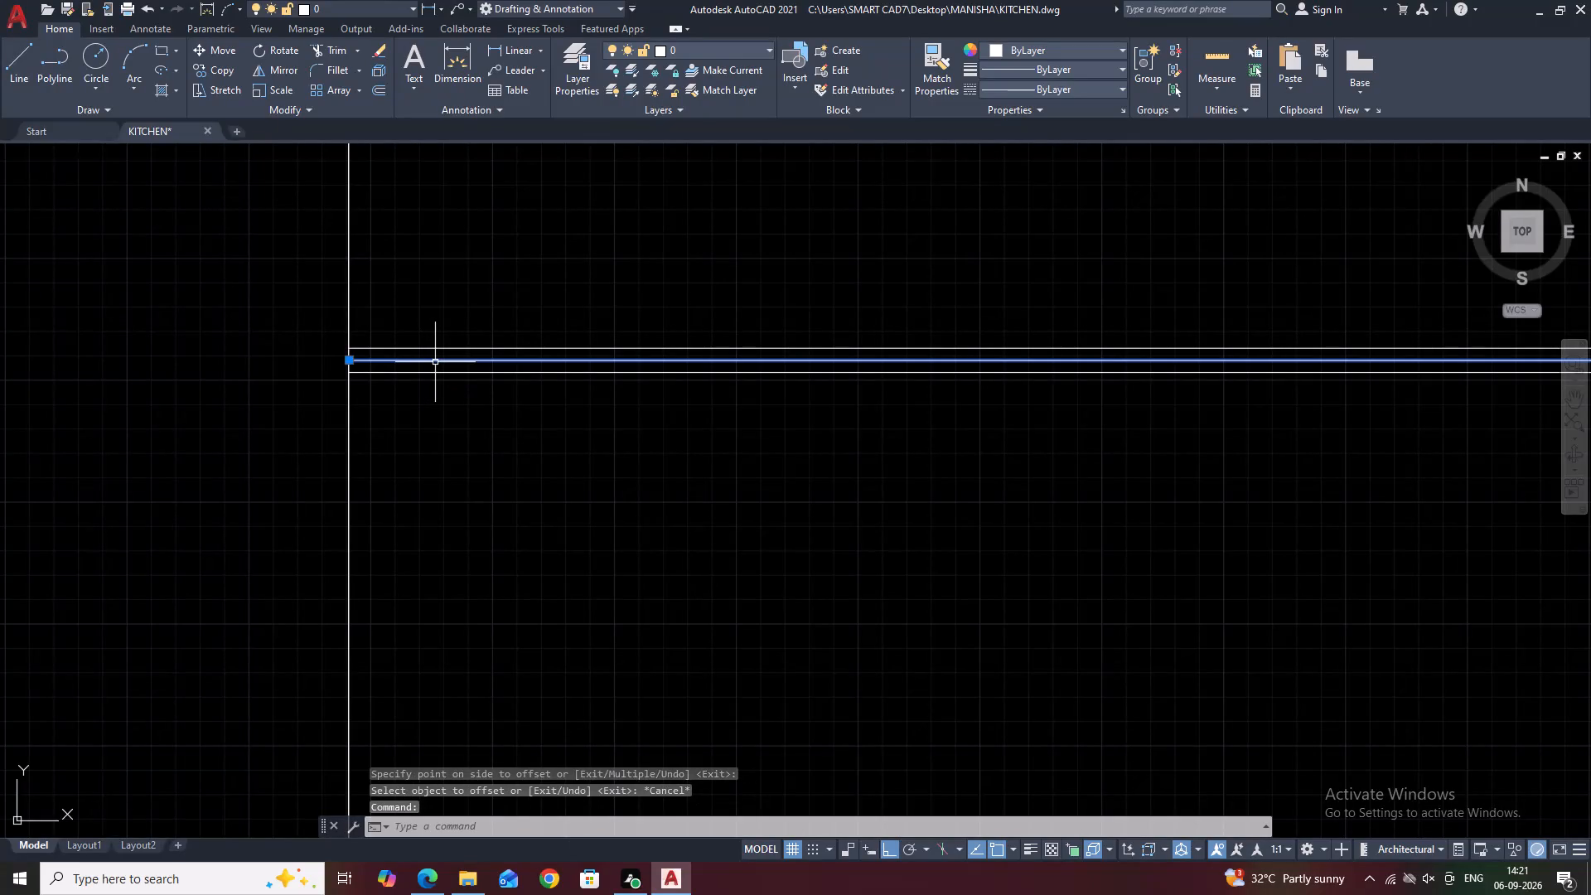
key(Delete)
Fillet the two closely spaced ceiling lines together at both their left and right ends to form rounded caps.
scroll(431, 385, down, 5)
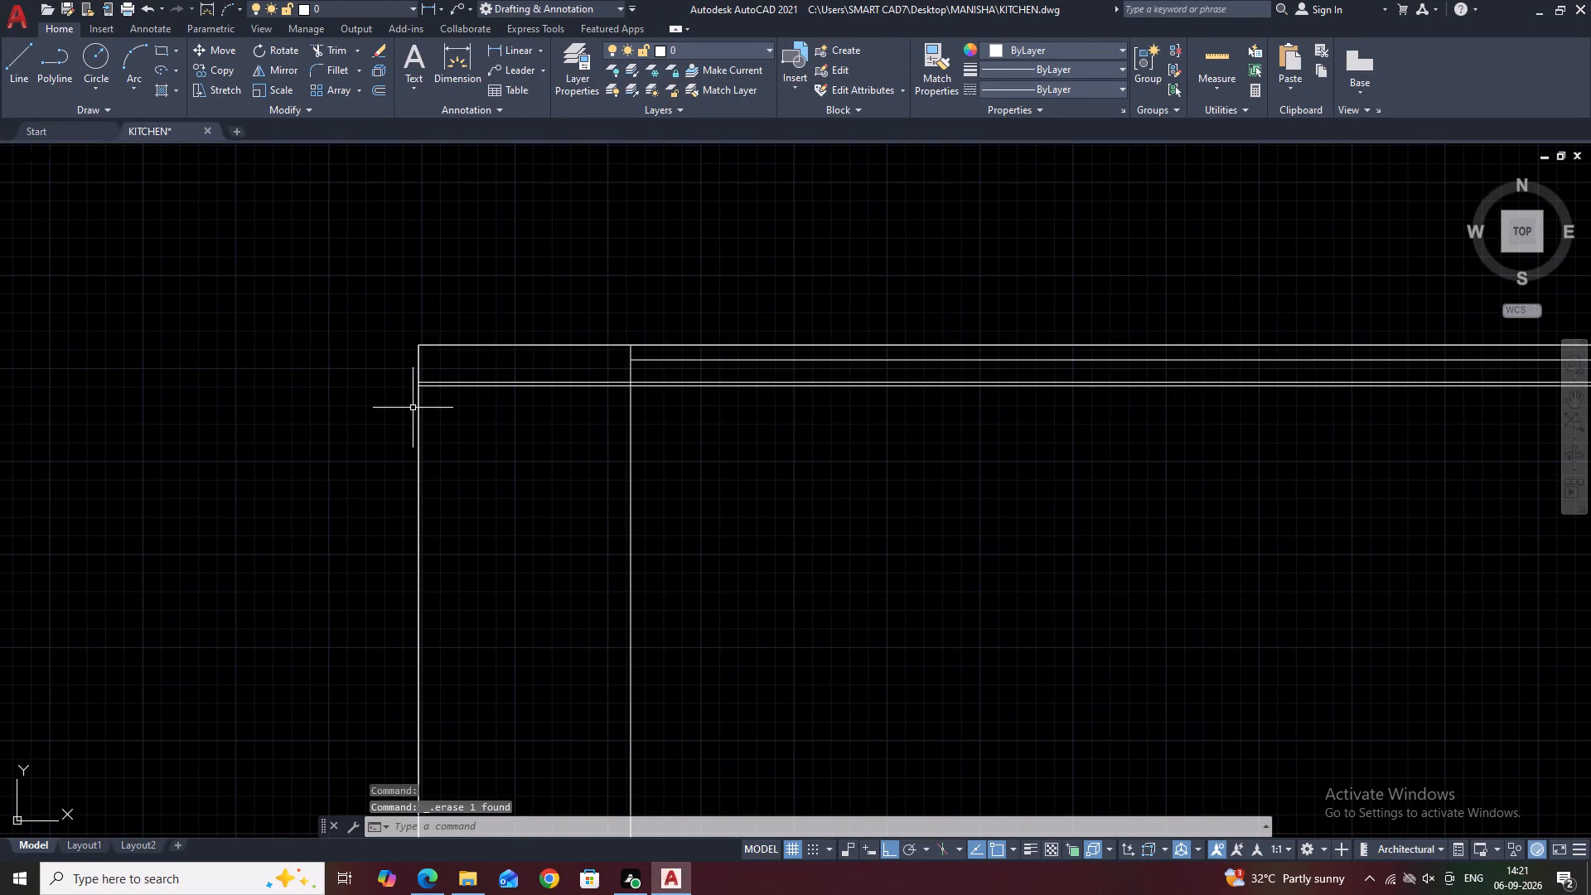
text(F)
key(space)
scroll(447, 375, up, 2)
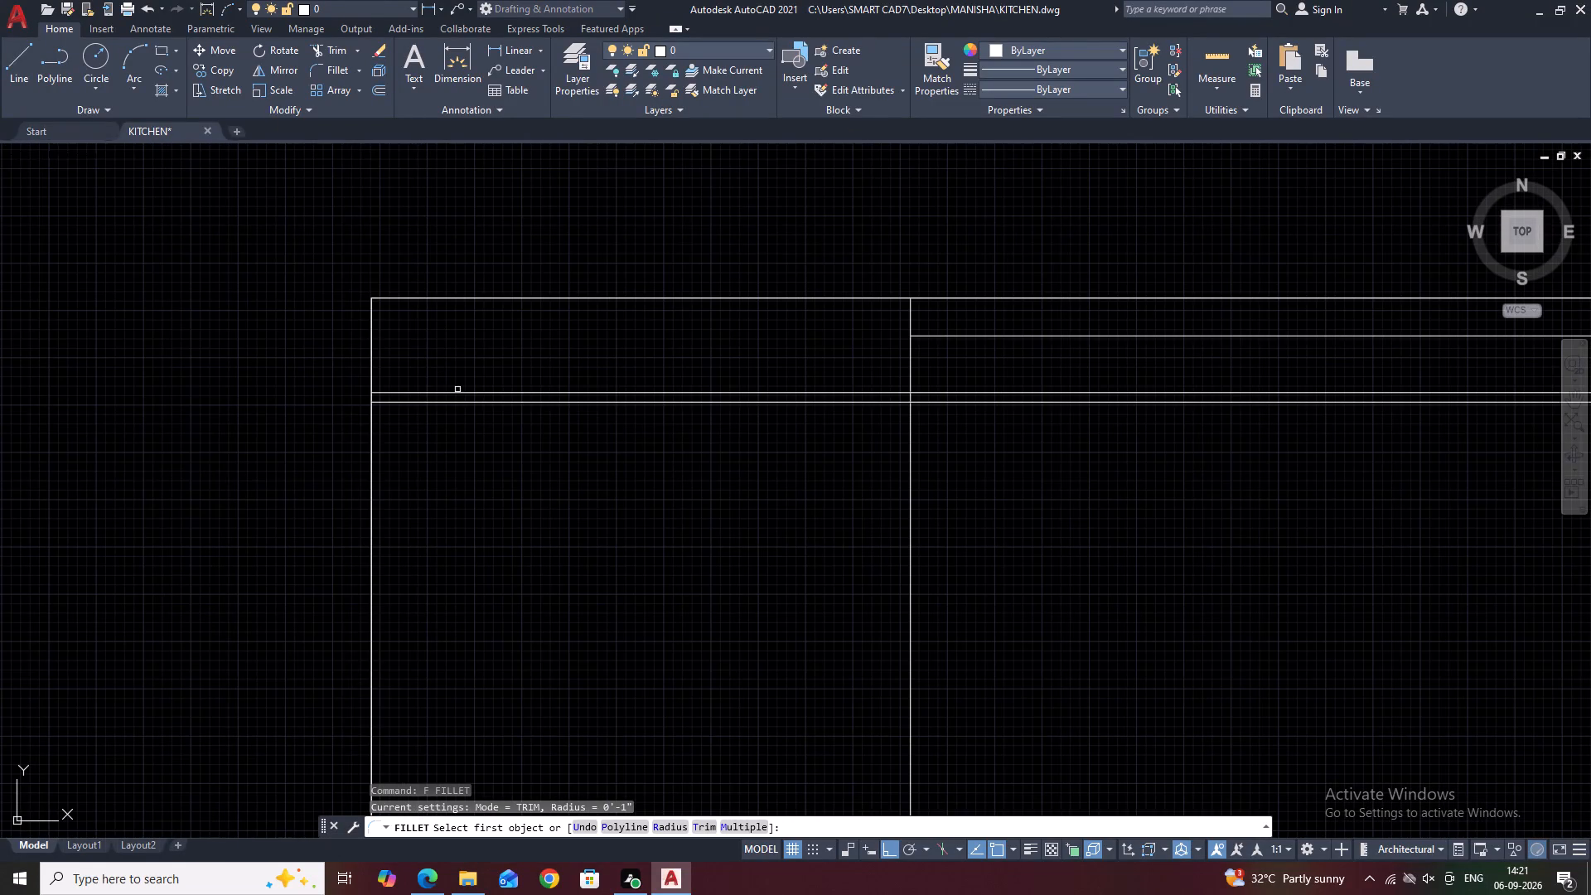
click(457, 389)
click(455, 391)
click(455, 403)
scroll(428, 378, down, 4)
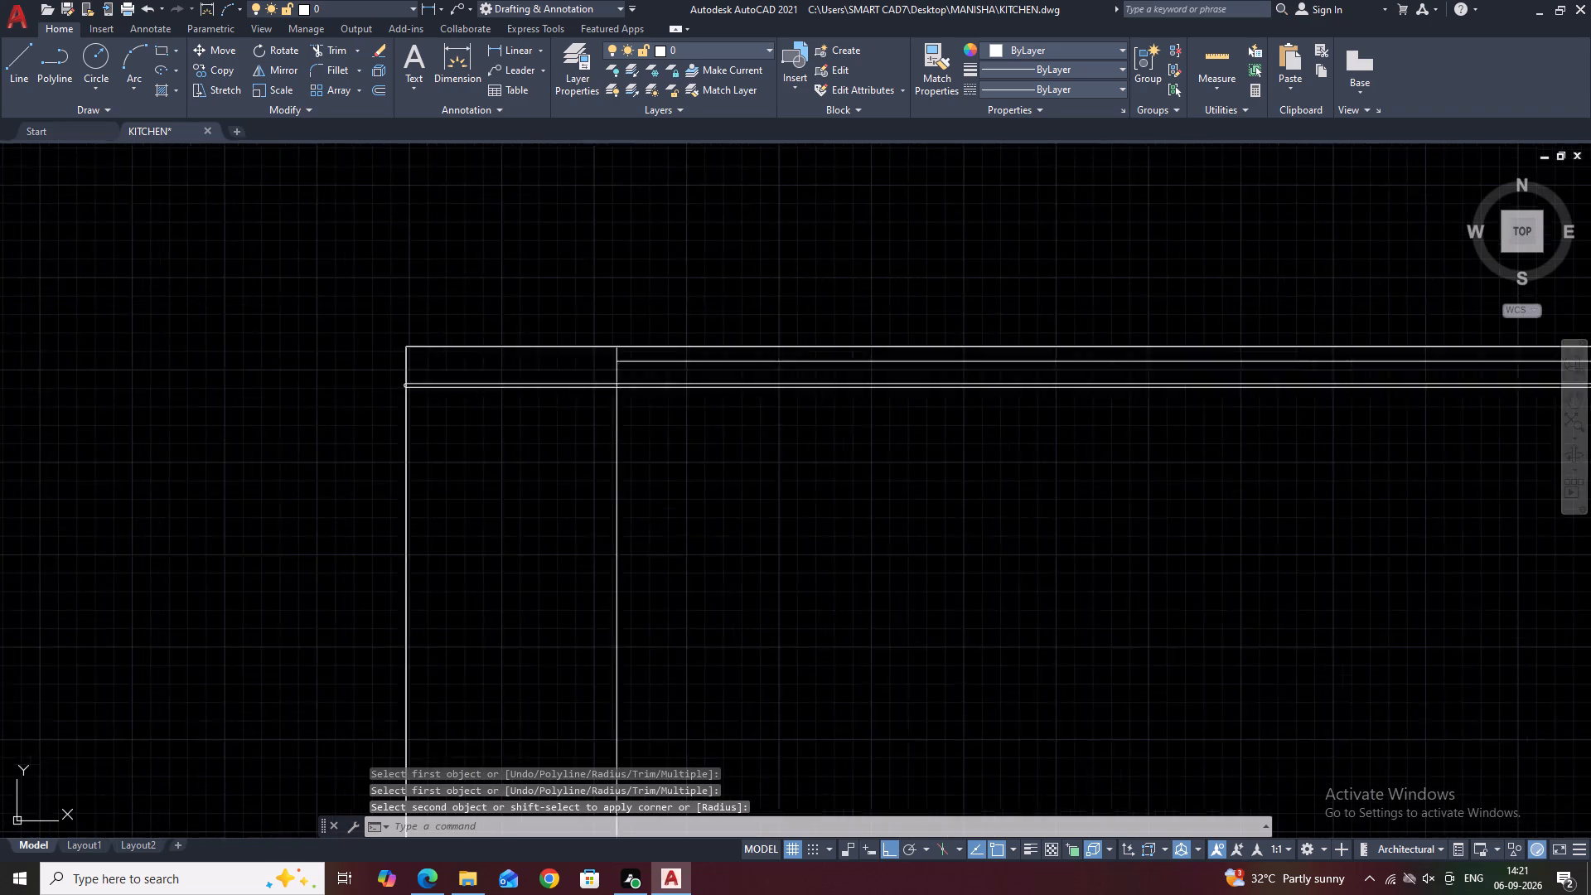
scroll(428, 378, down, 1)
key(space)
scroll(920, 368, up, 3)
click(1086, 418)
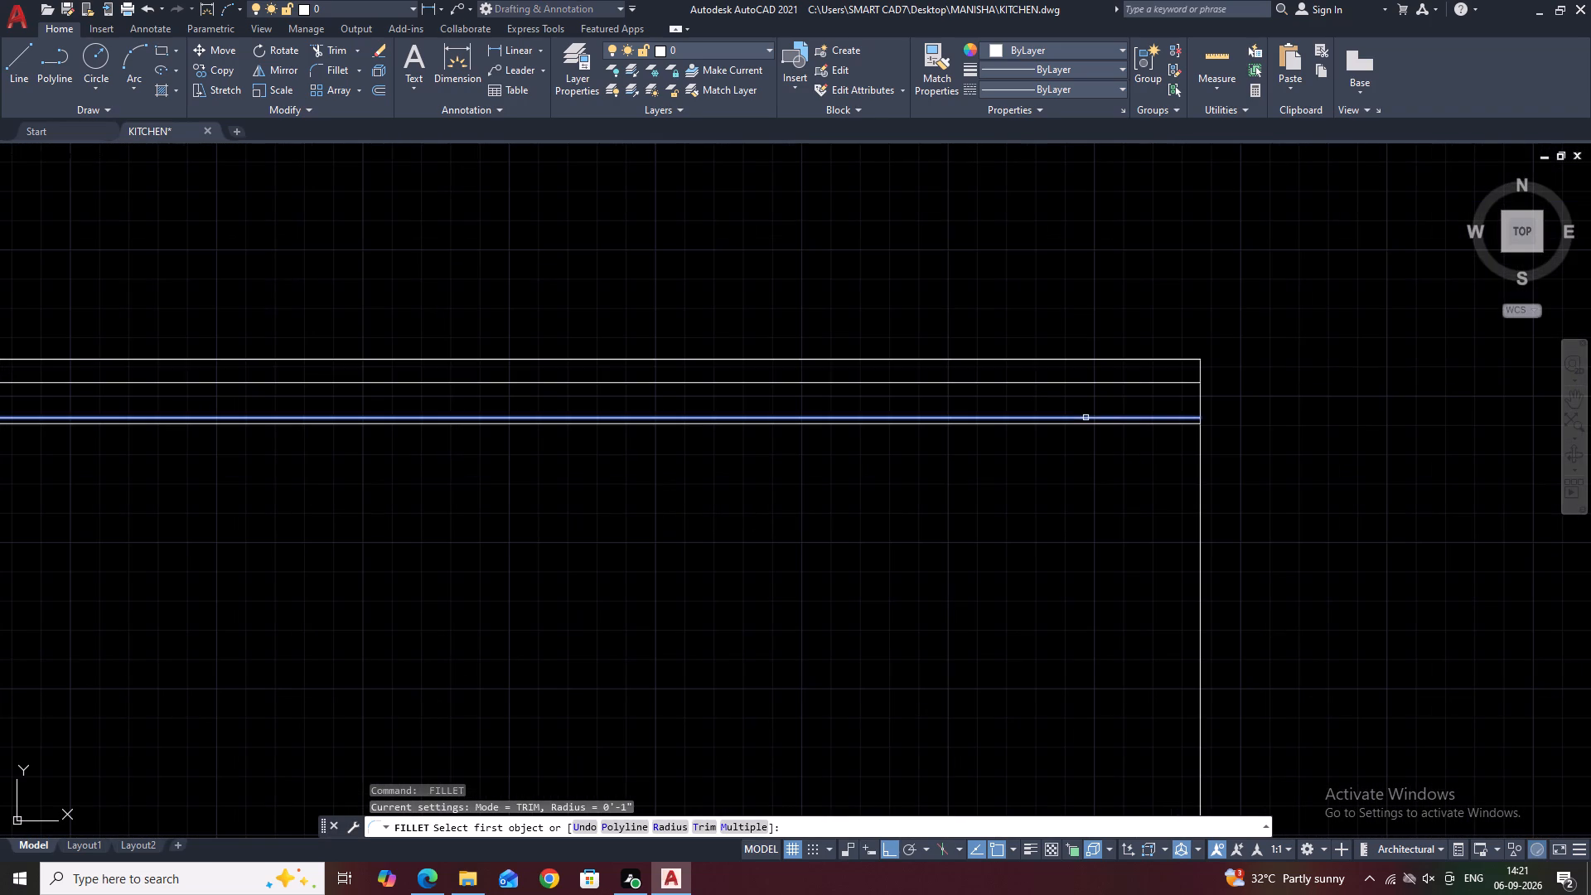
click(1091, 426)
key(Escape)
Trim the narrow left-hand section's vertical dividing line below the rounded strip, and its pieces between the strip and the elevation's top edge.
scroll(920, 396, down, 3)
middle_drag(1162, 404, 1014, 413)
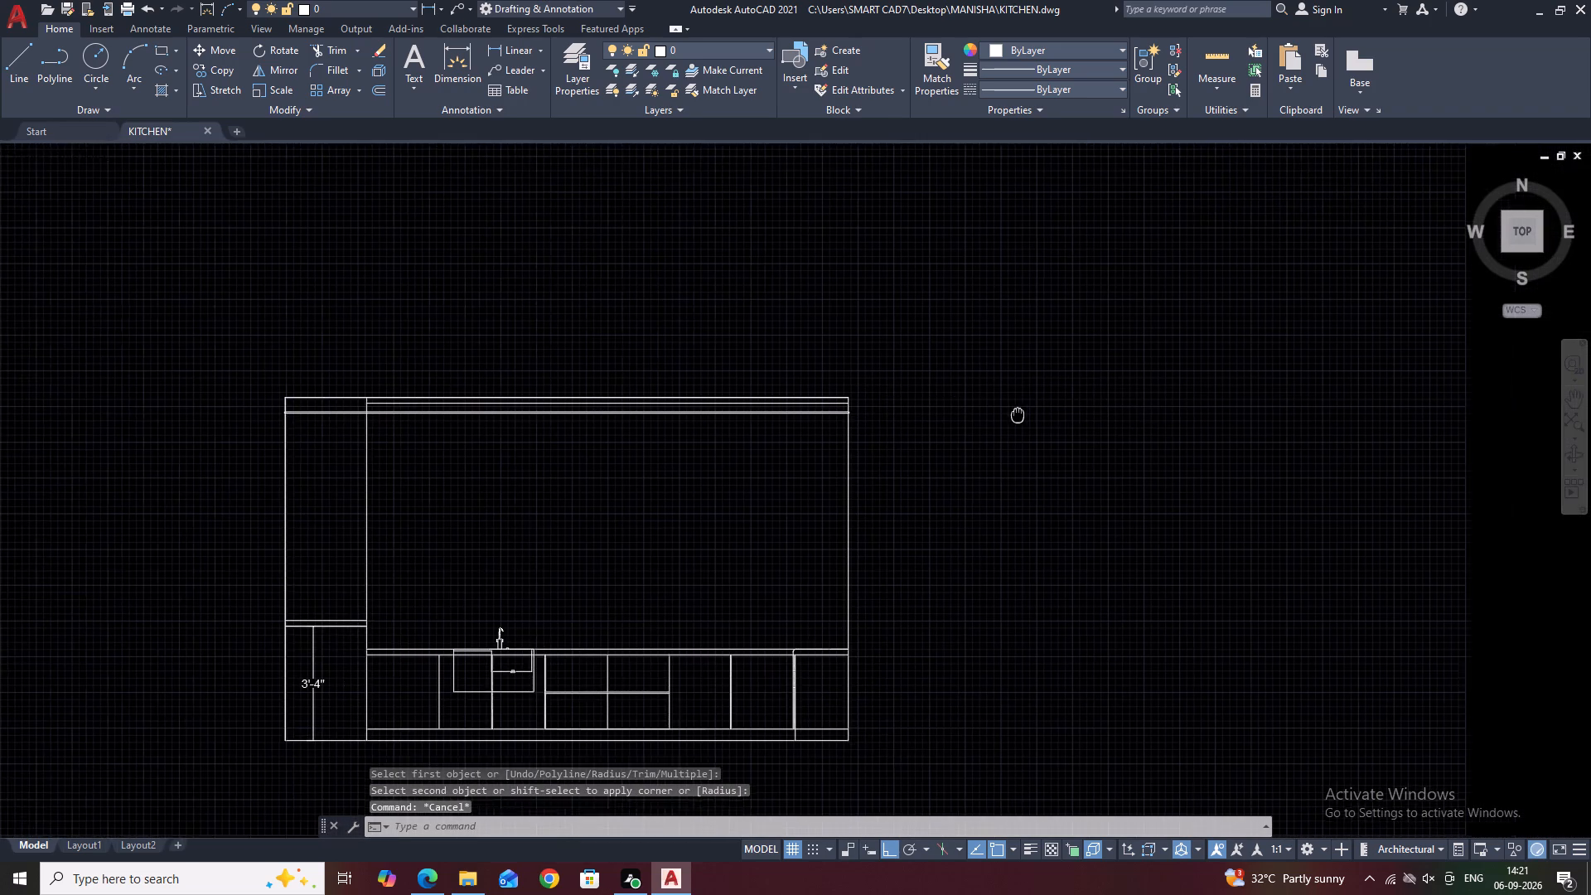
middle_drag(1014, 413, 1007, 409)
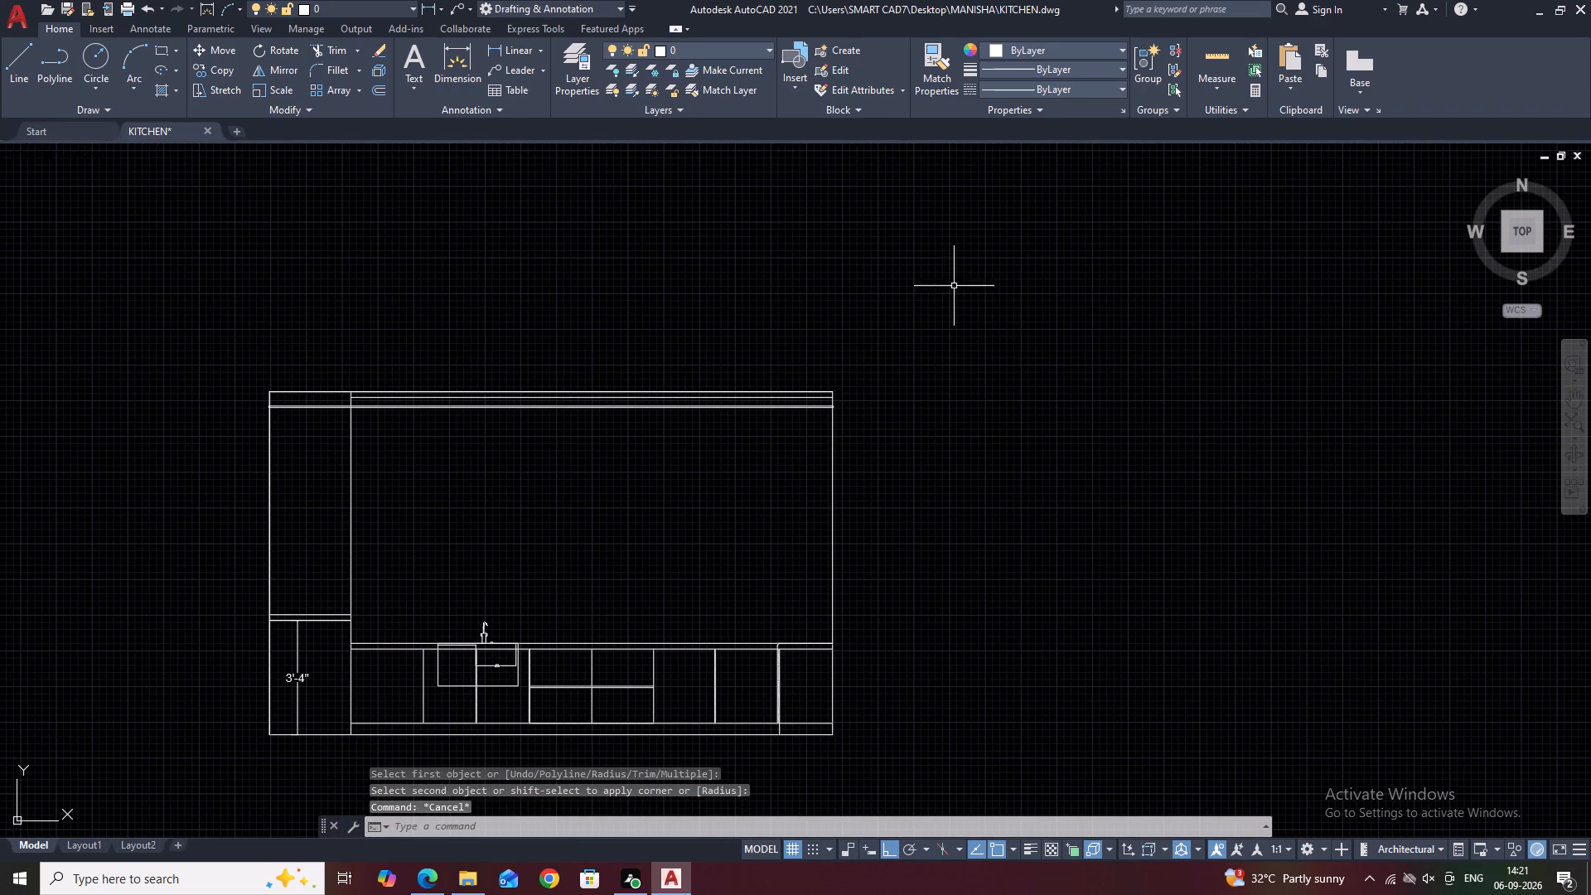
middle_drag(573, 520, 811, 490)
middle_drag(627, 441, 680, 481)
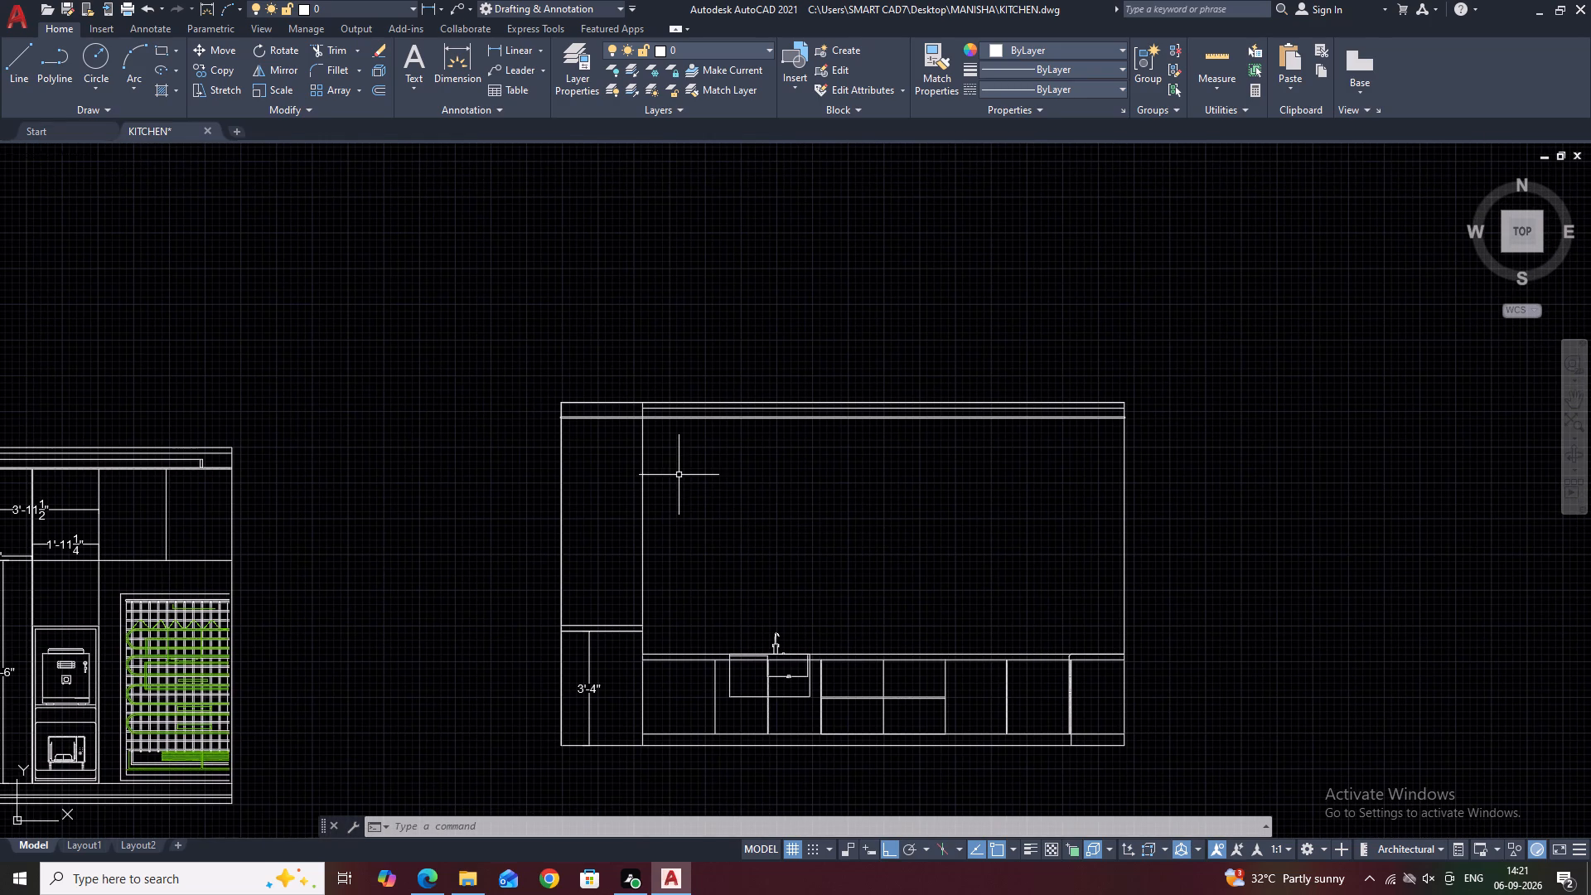
key(t)
text(R)
key(space)
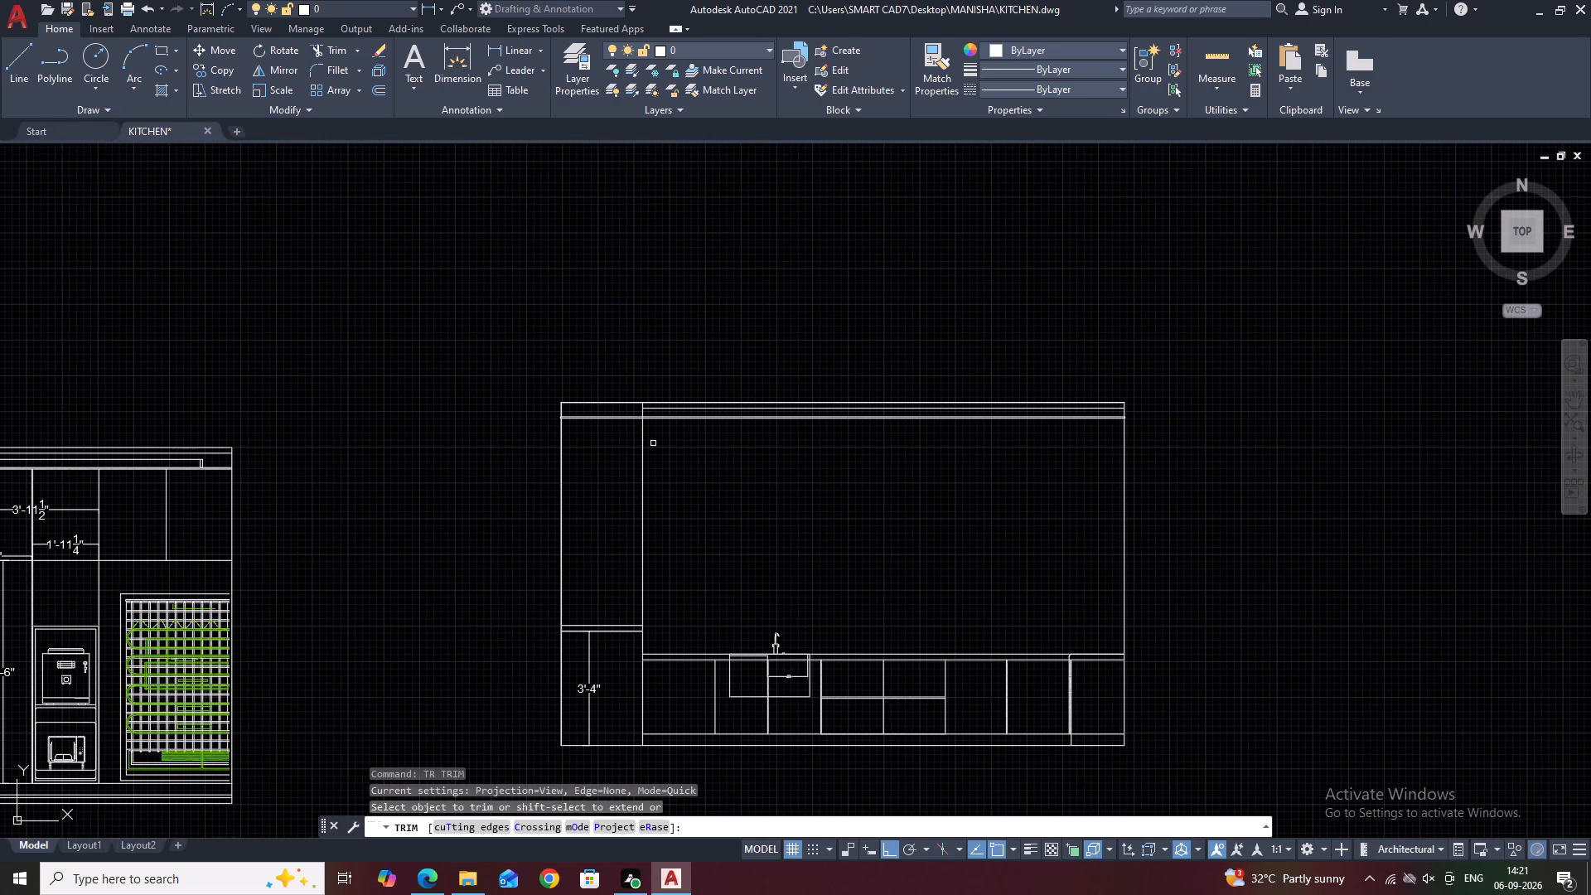
click(642, 438)
scroll(626, 399, up, 2)
click(662, 431)
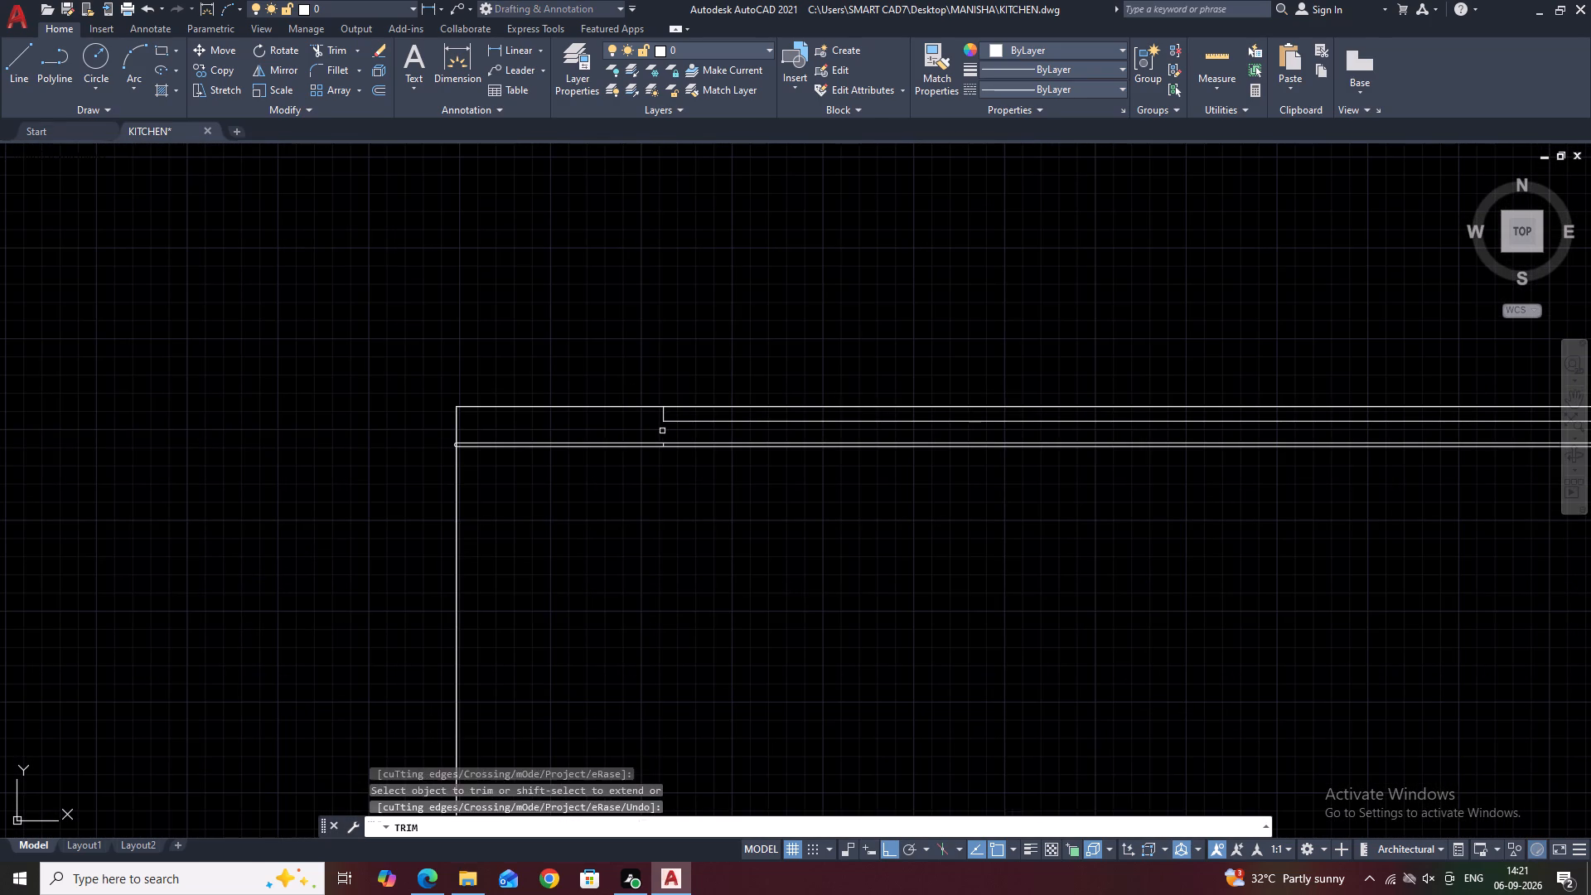
click(667, 414)
click(663, 414)
key(Escape)
scroll(650, 441, up, 2)
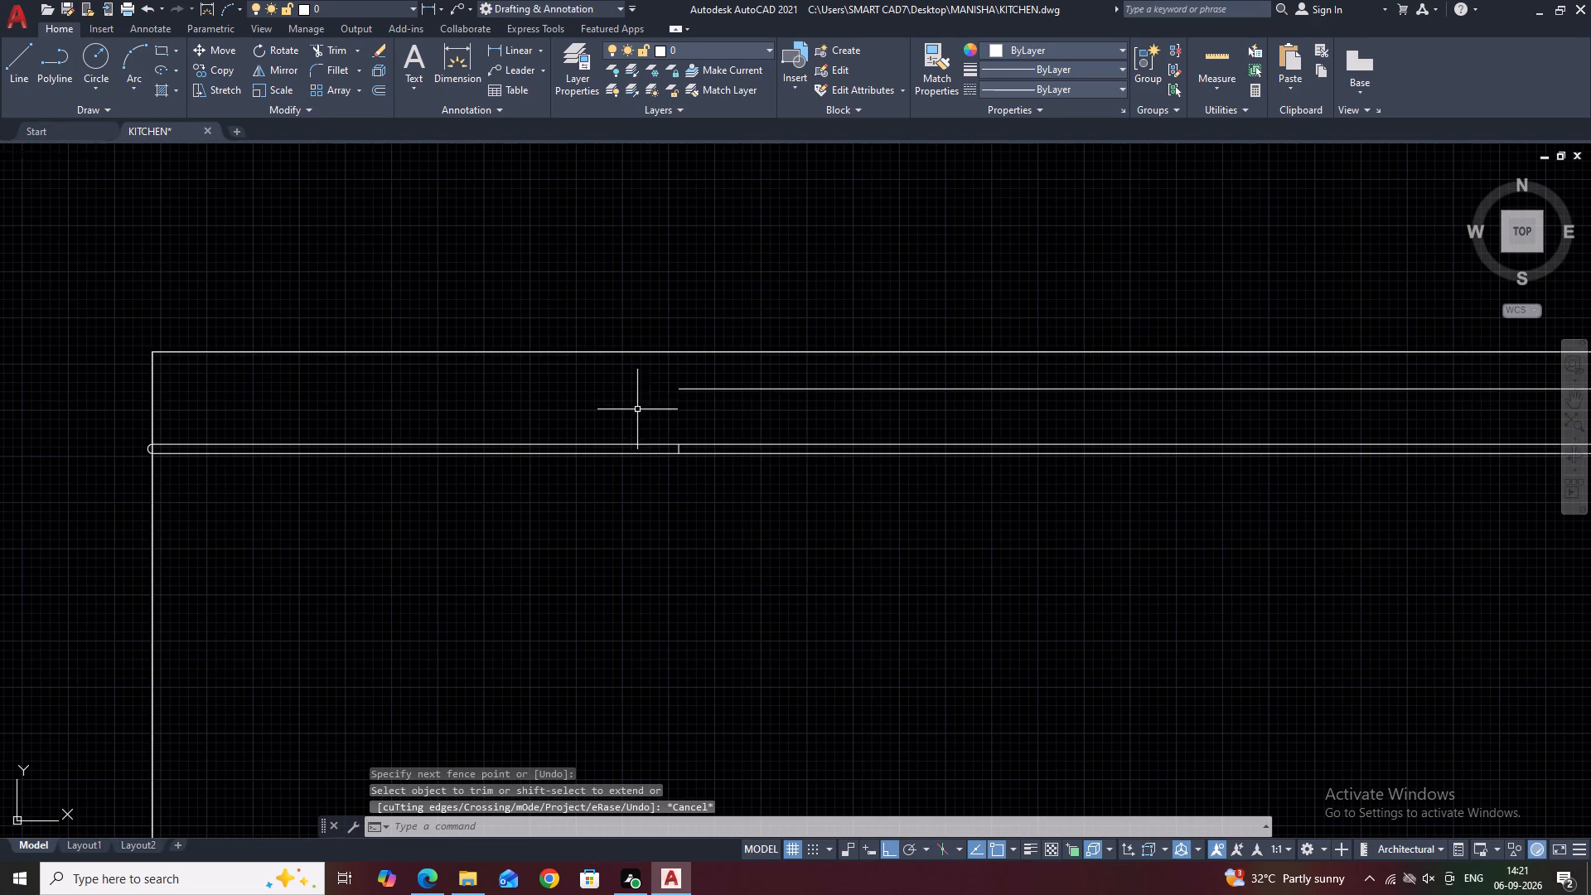
Undo the last trims of the narrow left-hand section's vertical dividing line.
key(ctrl+z)
key(z)
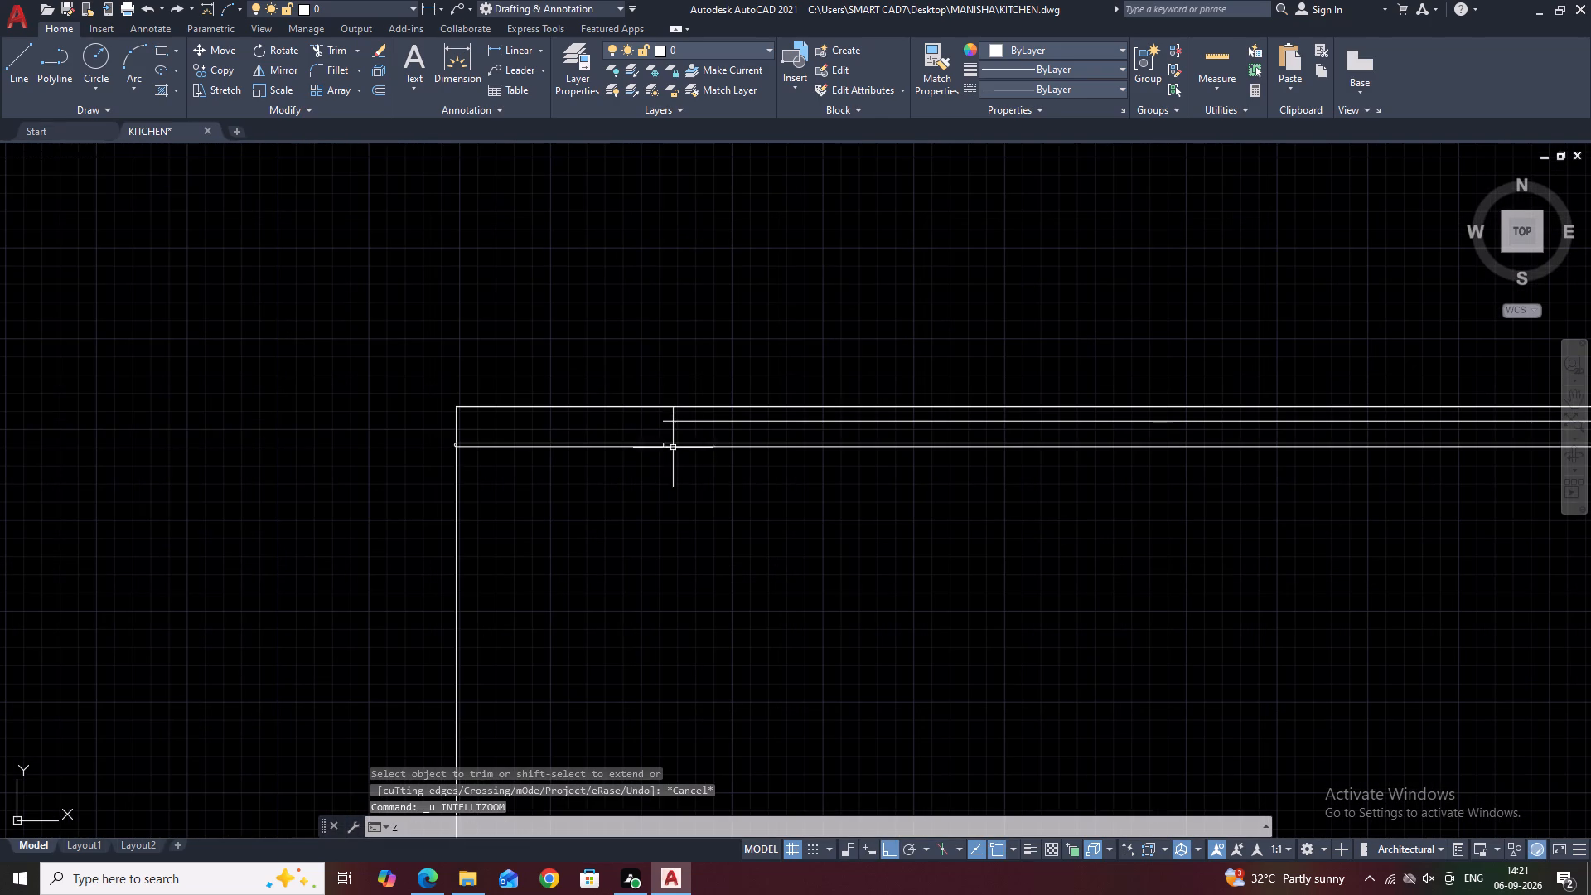
key(ctrl+z)
key(ctrl+z)
scroll(654, 457, up, 2)
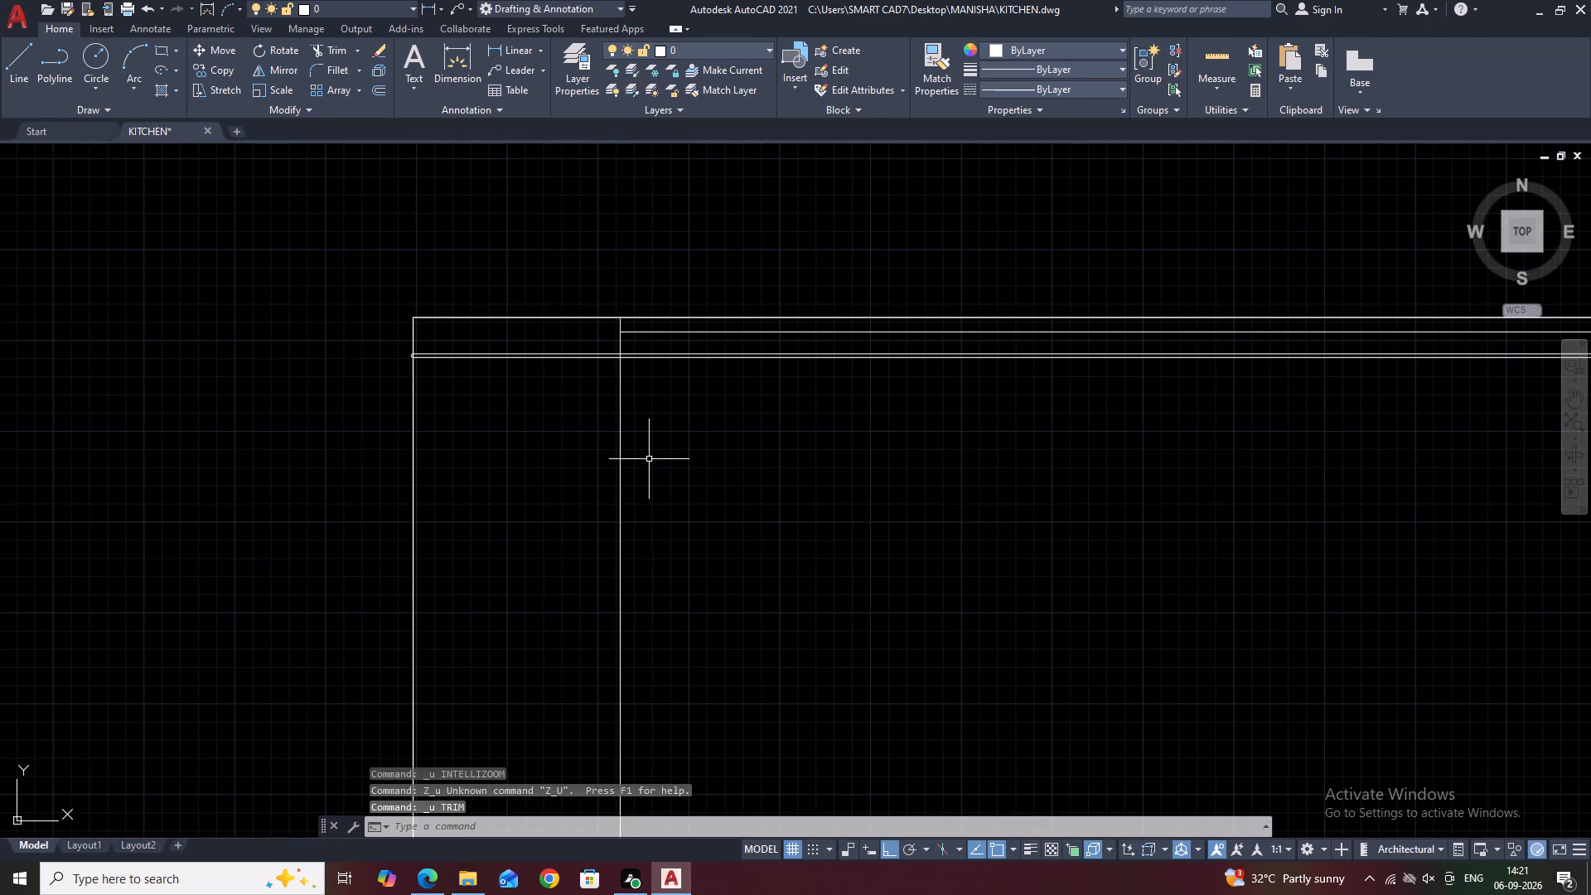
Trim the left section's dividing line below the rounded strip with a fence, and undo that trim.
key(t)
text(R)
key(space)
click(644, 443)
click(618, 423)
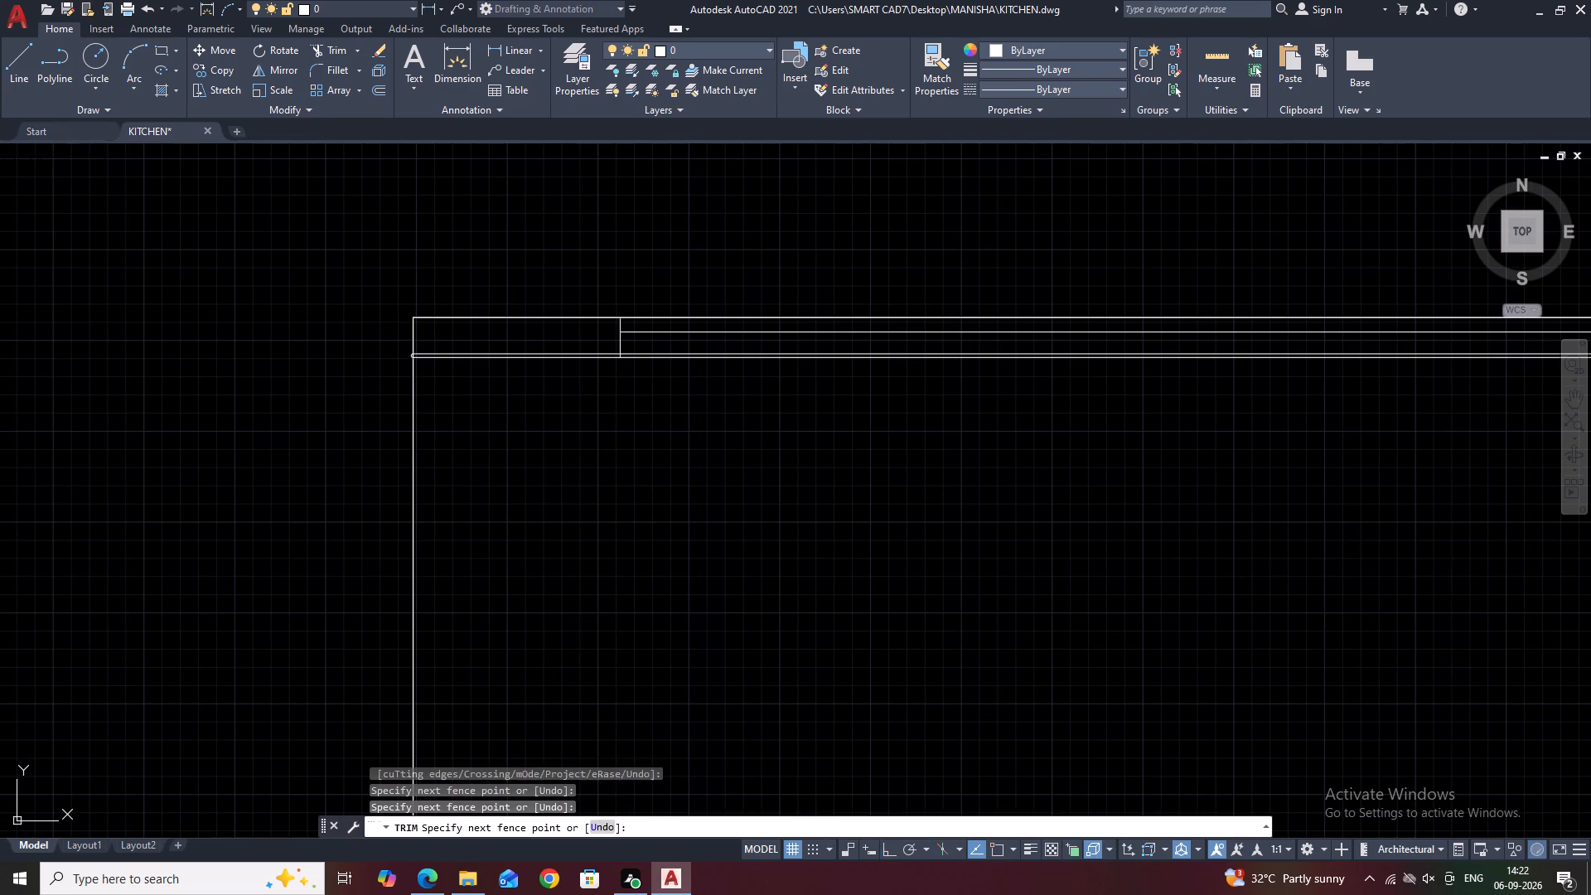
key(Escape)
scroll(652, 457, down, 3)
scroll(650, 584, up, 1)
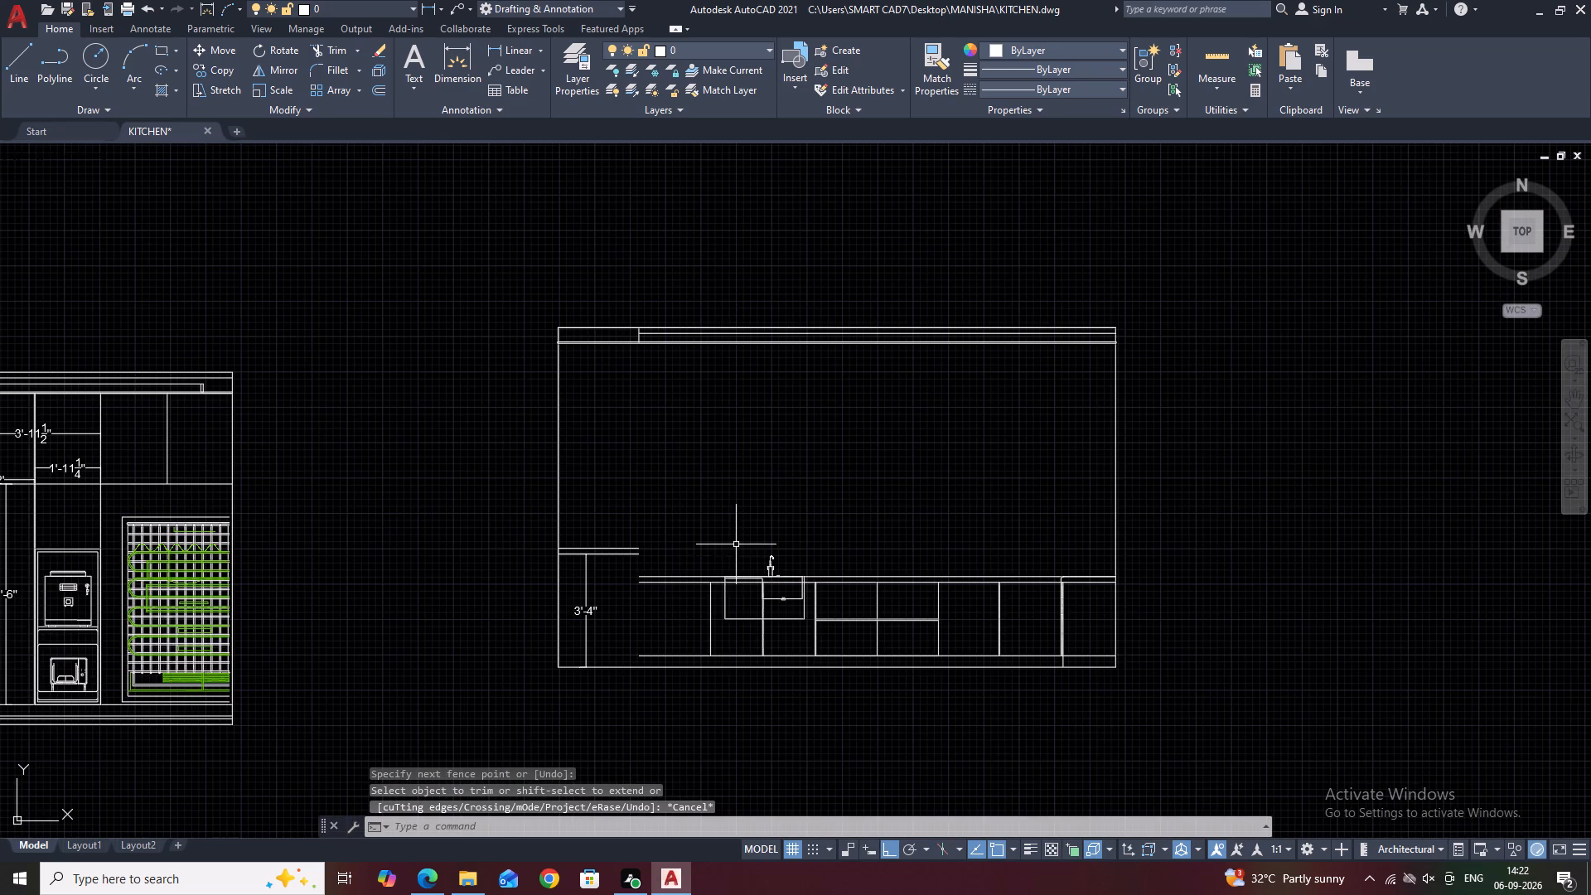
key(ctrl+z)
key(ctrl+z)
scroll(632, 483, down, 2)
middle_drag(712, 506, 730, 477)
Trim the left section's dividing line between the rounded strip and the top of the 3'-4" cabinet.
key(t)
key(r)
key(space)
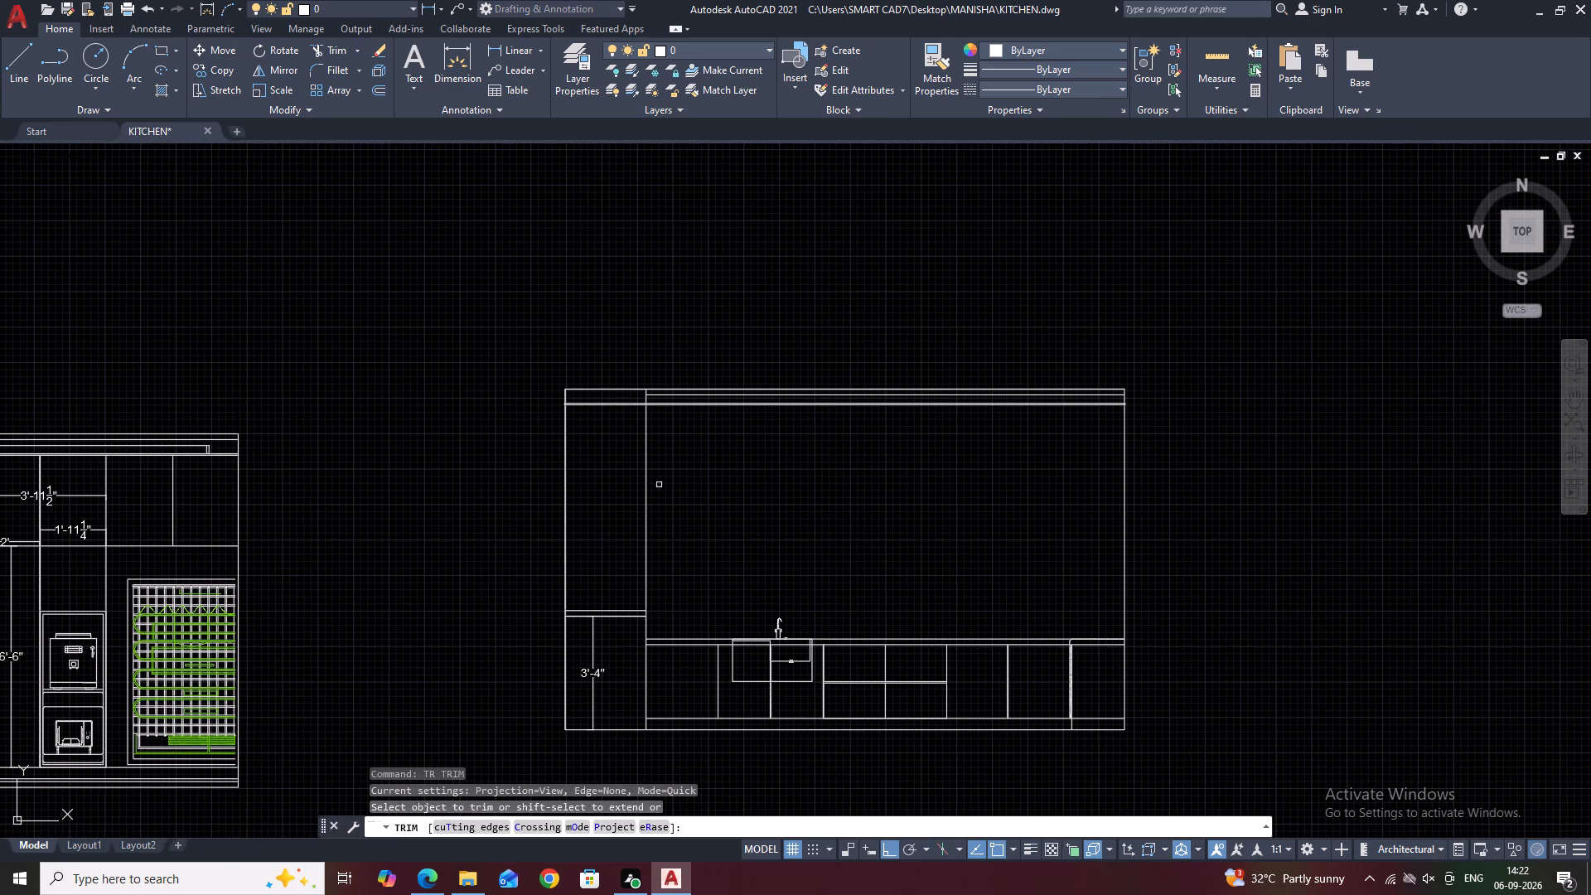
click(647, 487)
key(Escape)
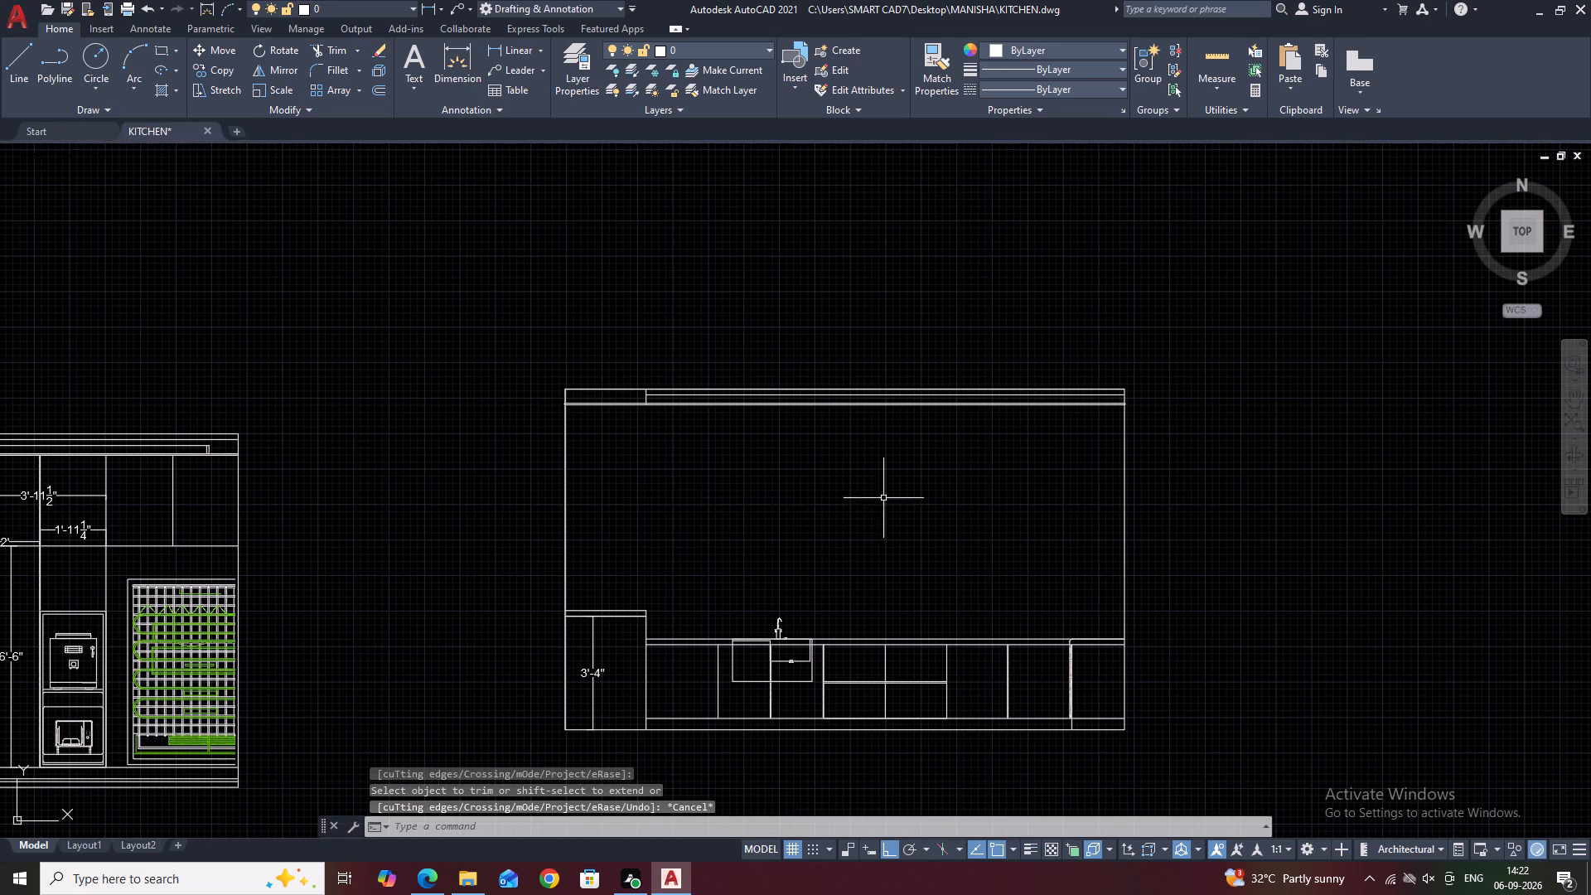
Add a vertical 4'-4" linear dimension downward from the rounded strip's underside at the left section's divider.
middle_drag(898, 491, 787, 506)
key(d)
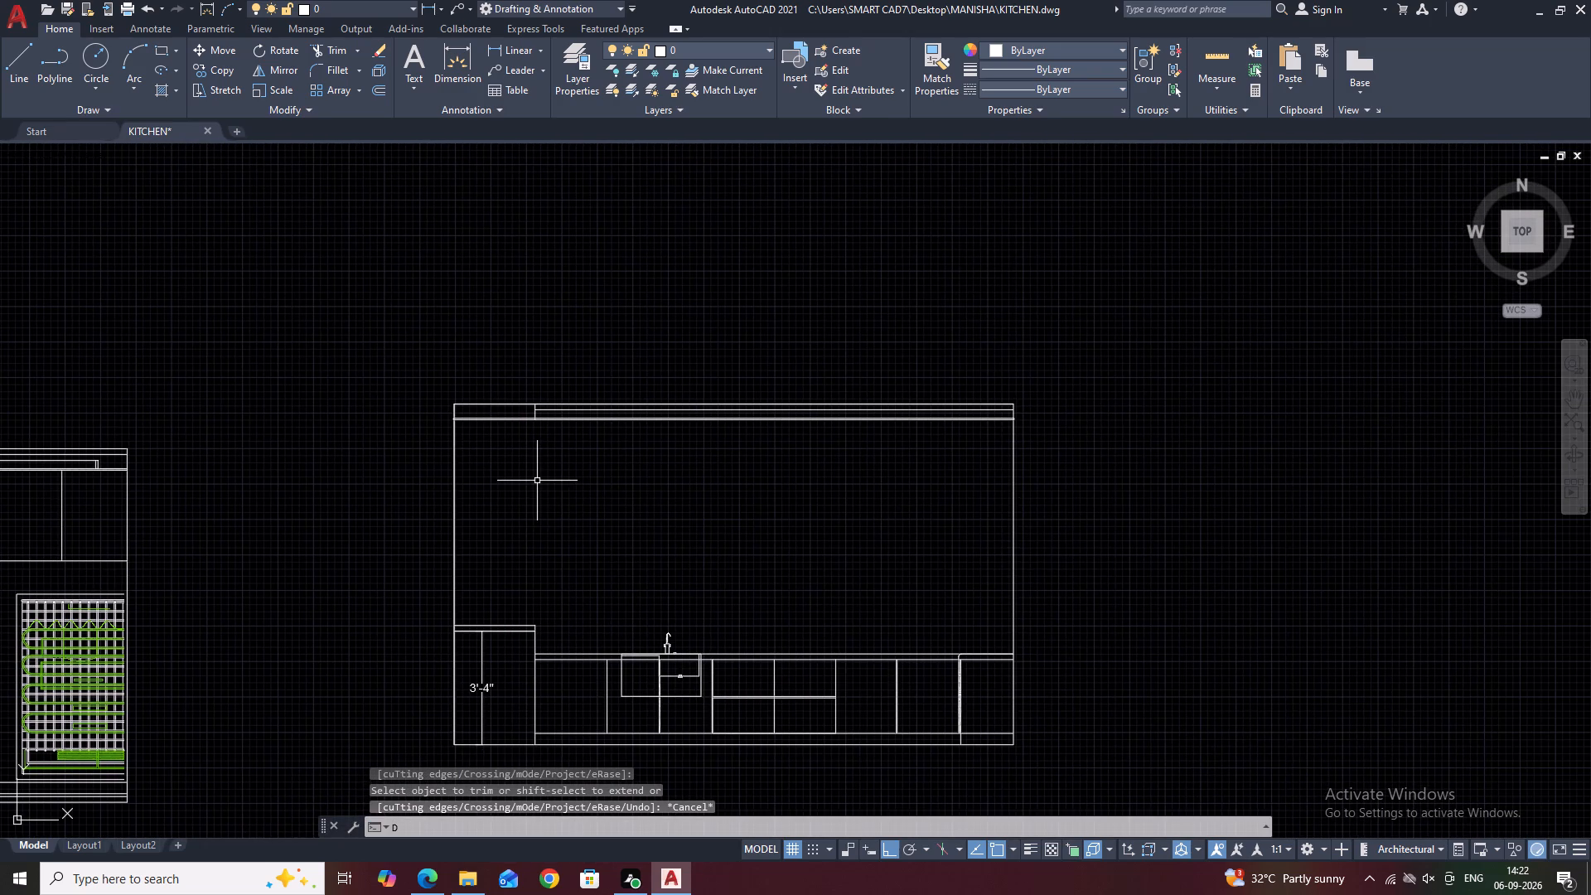
key(l)
key(i)
key(space)
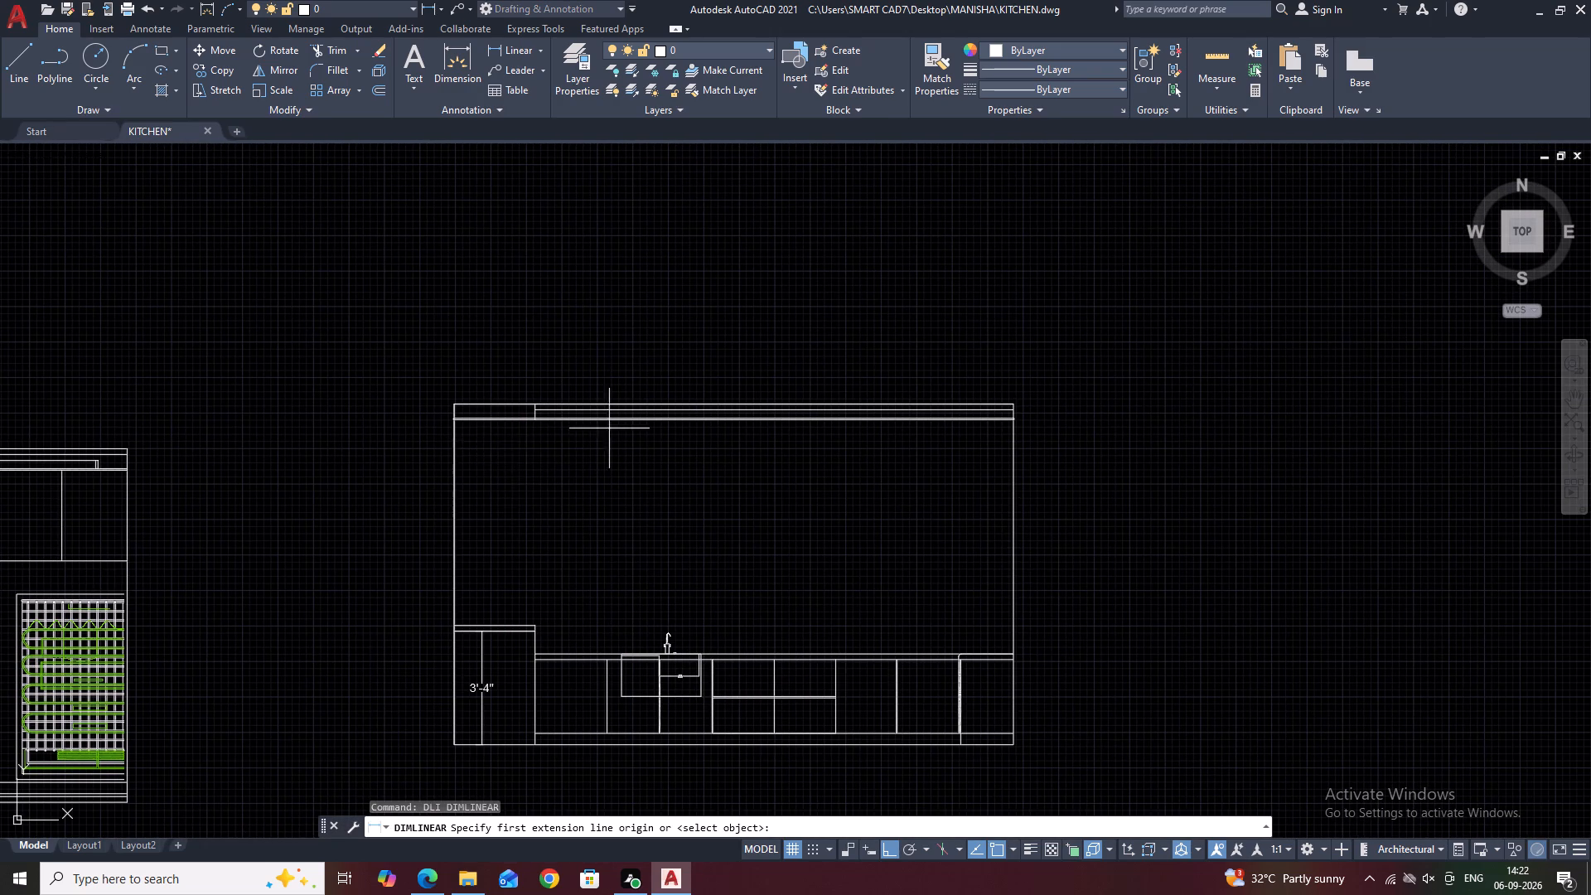
scroll(597, 420, up, 2)
scroll(423, 418, up, 2)
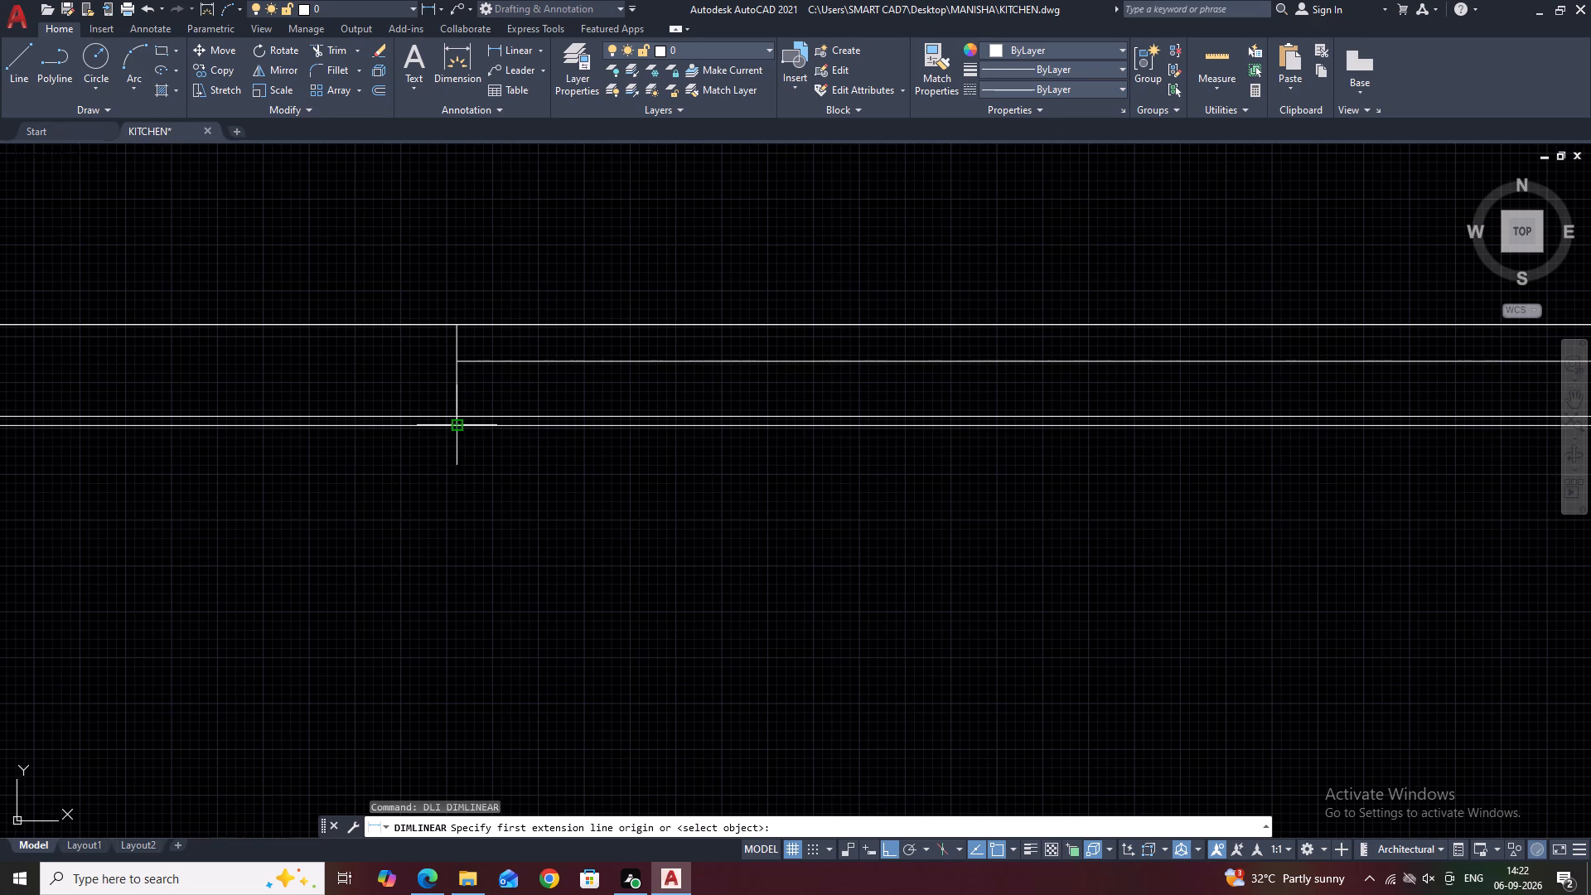
click(456, 425)
scroll(458, 428, down, 2)
scroll(508, 534, down, 2)
middle_drag(501, 628, 494, 537)
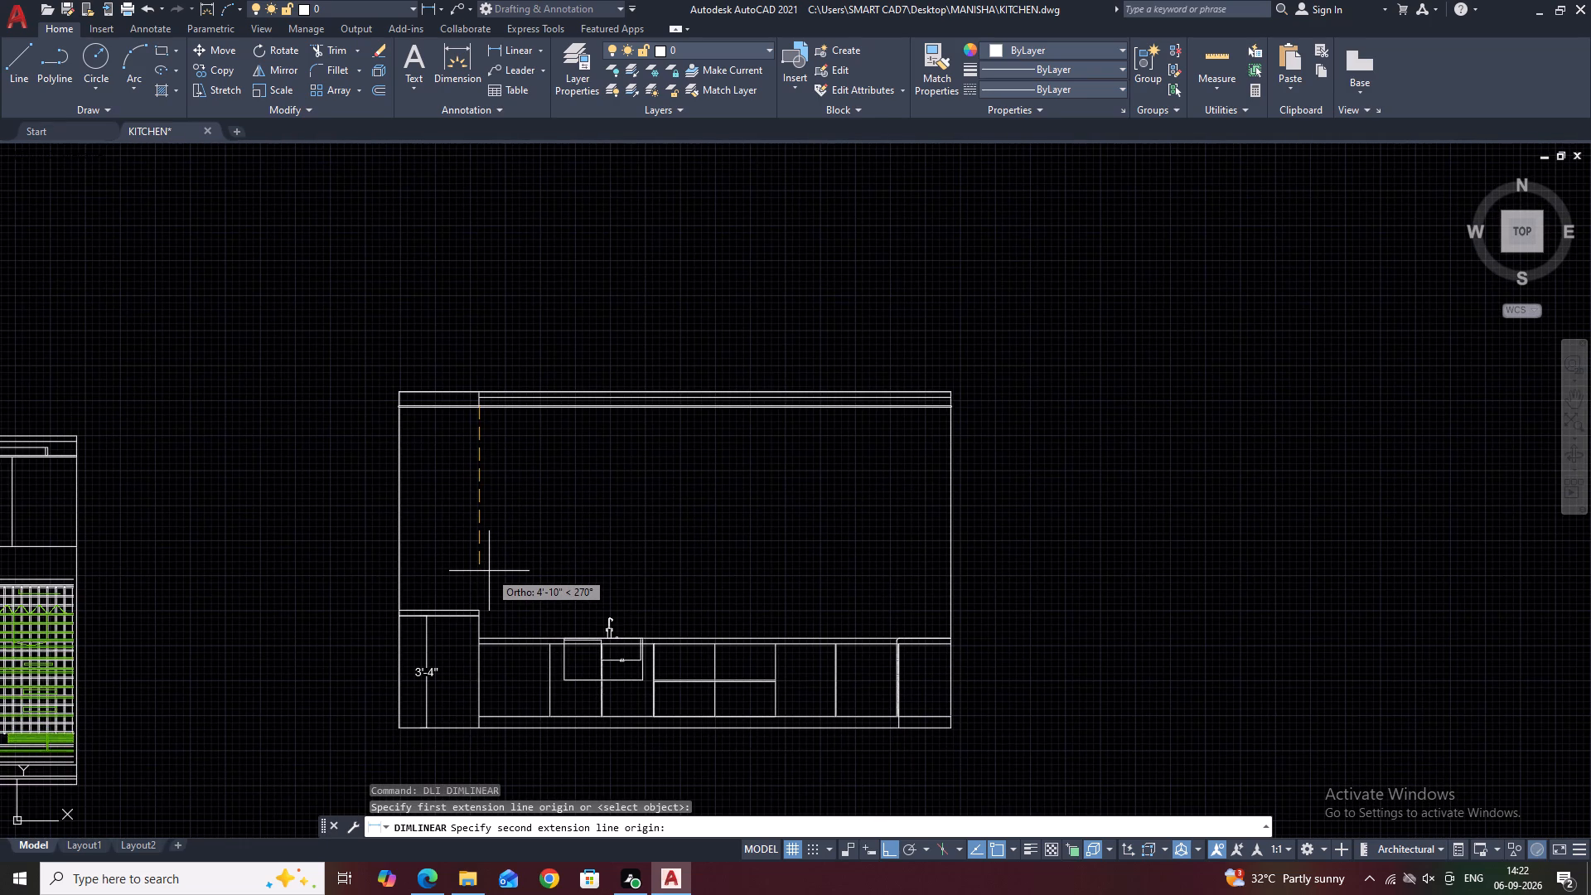
text(4'4)
key(space)
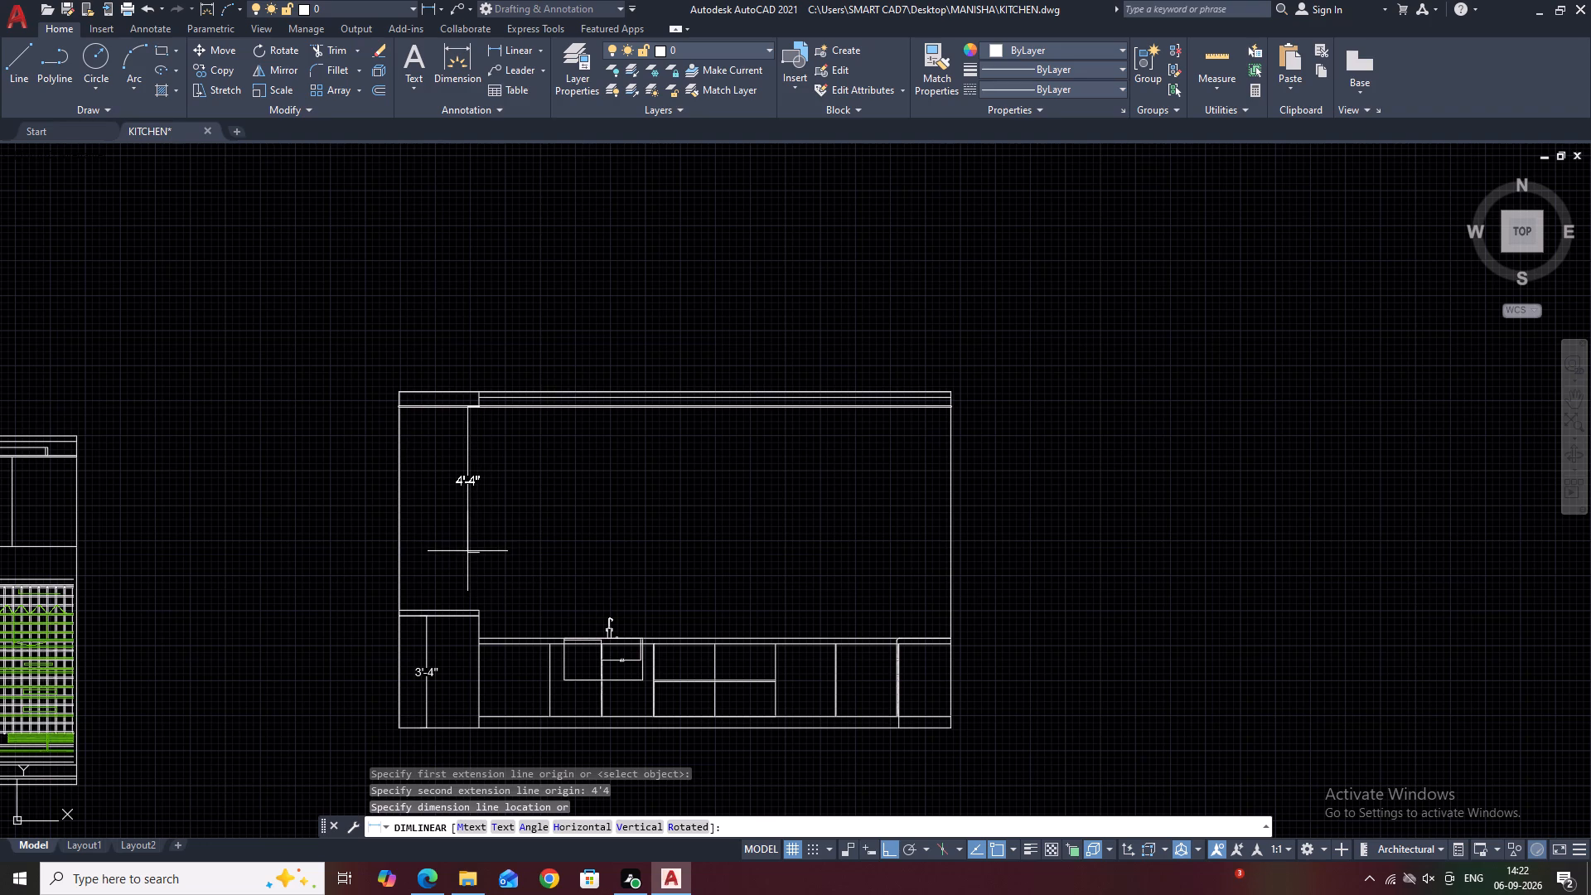
click(480, 554)
key(Escape)
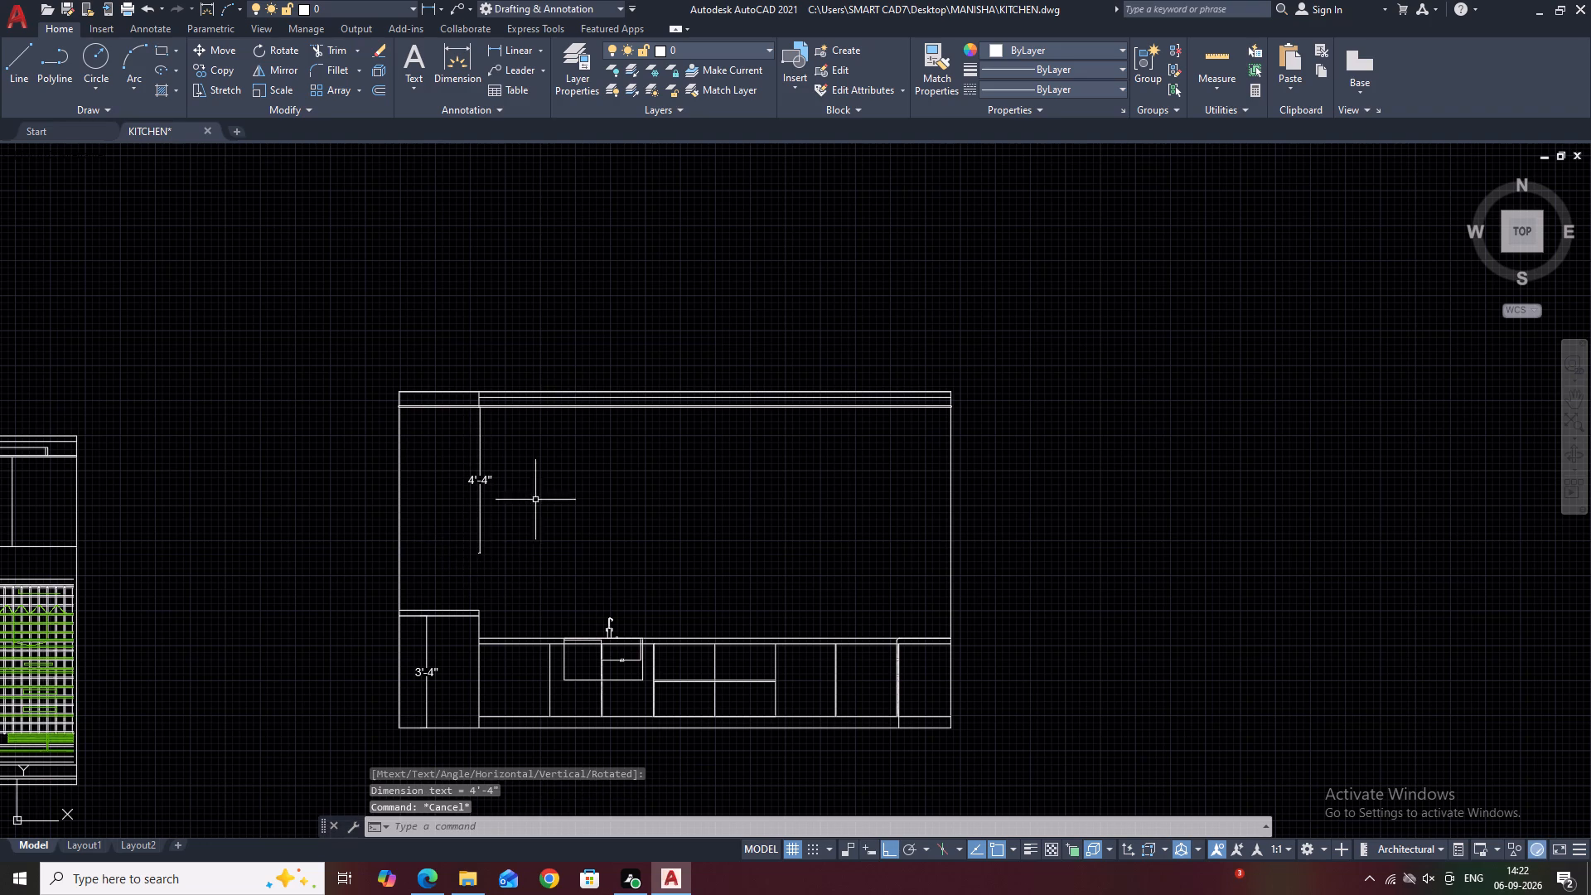
Offset the rounded strip's lower line 4'4" downward across the elevation.
scroll(432, 544, up, 2)
middle_drag(819, 483, 670, 527)
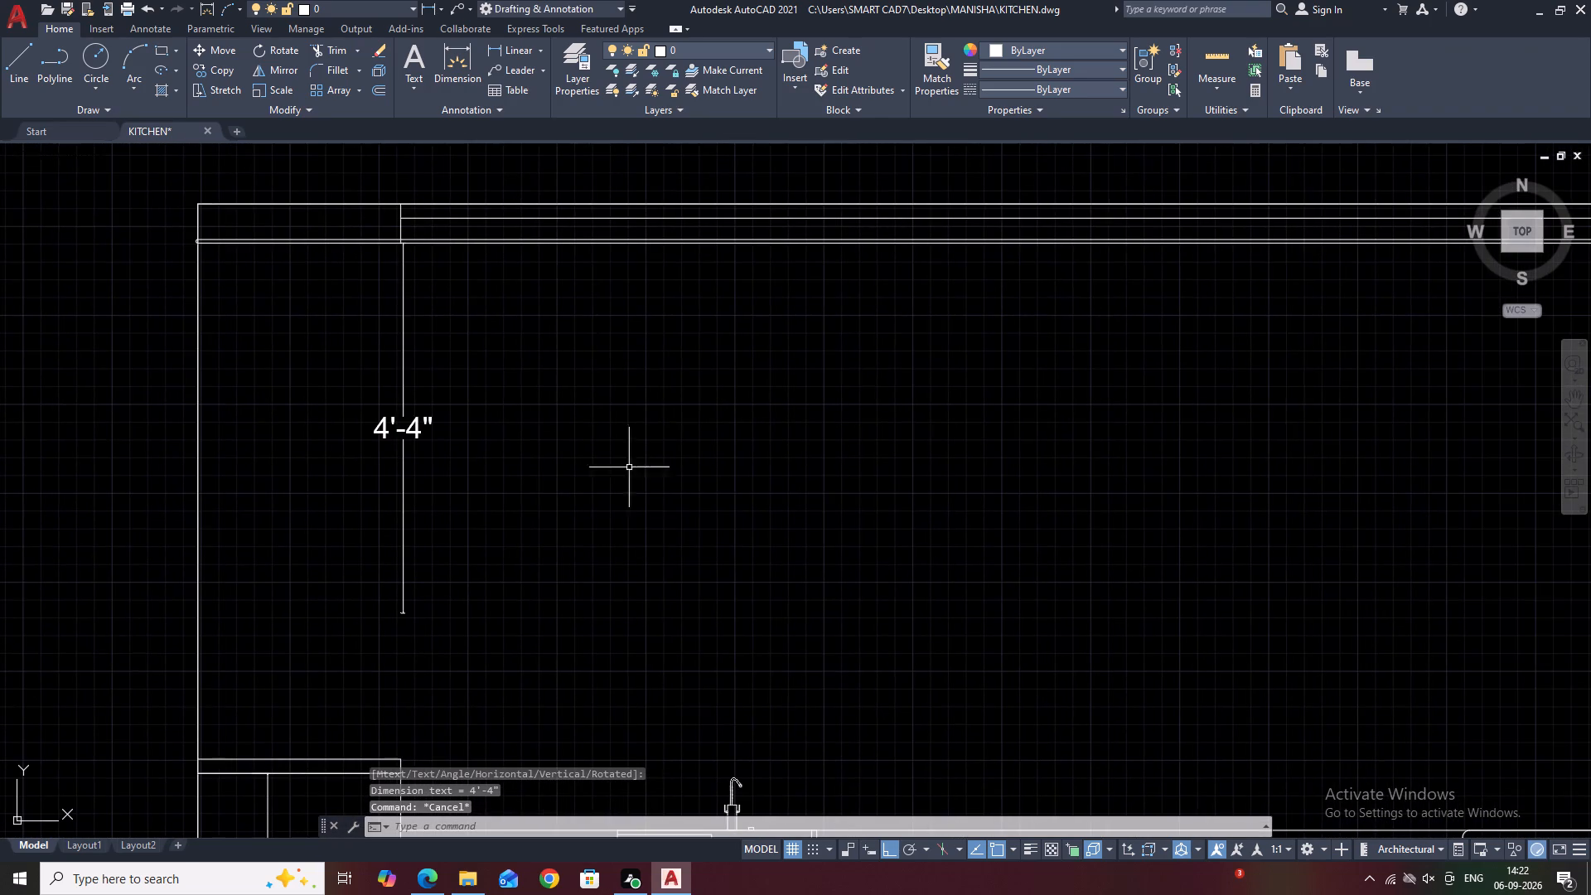
click(601, 242)
scroll(621, 324, down, 1)
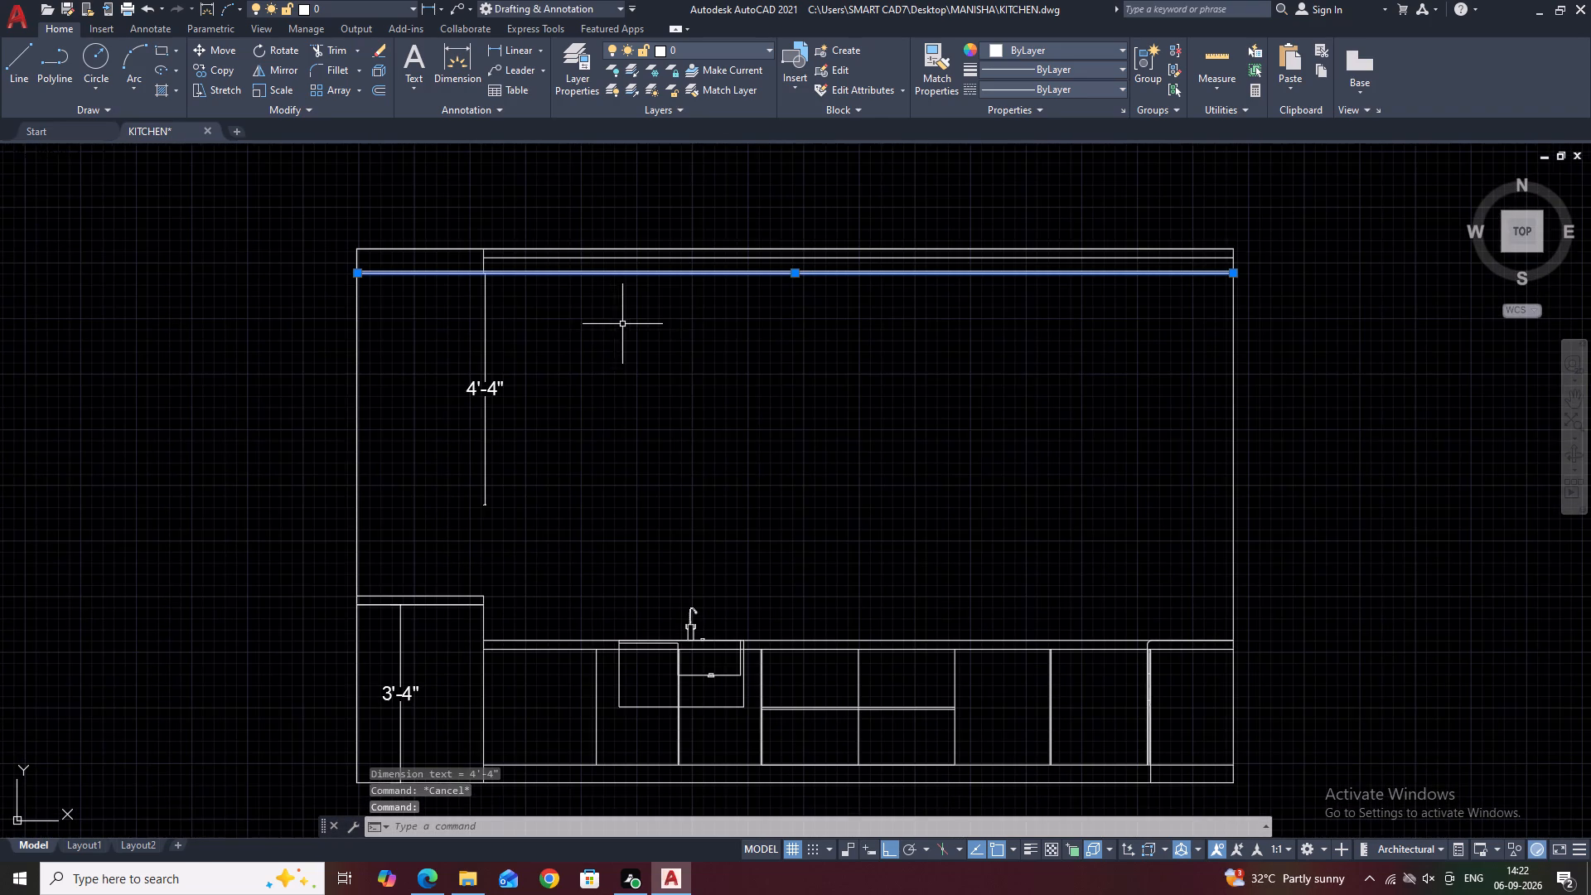
middle_drag(791, 332, 591, 313)
scroll(640, 332, down, 1)
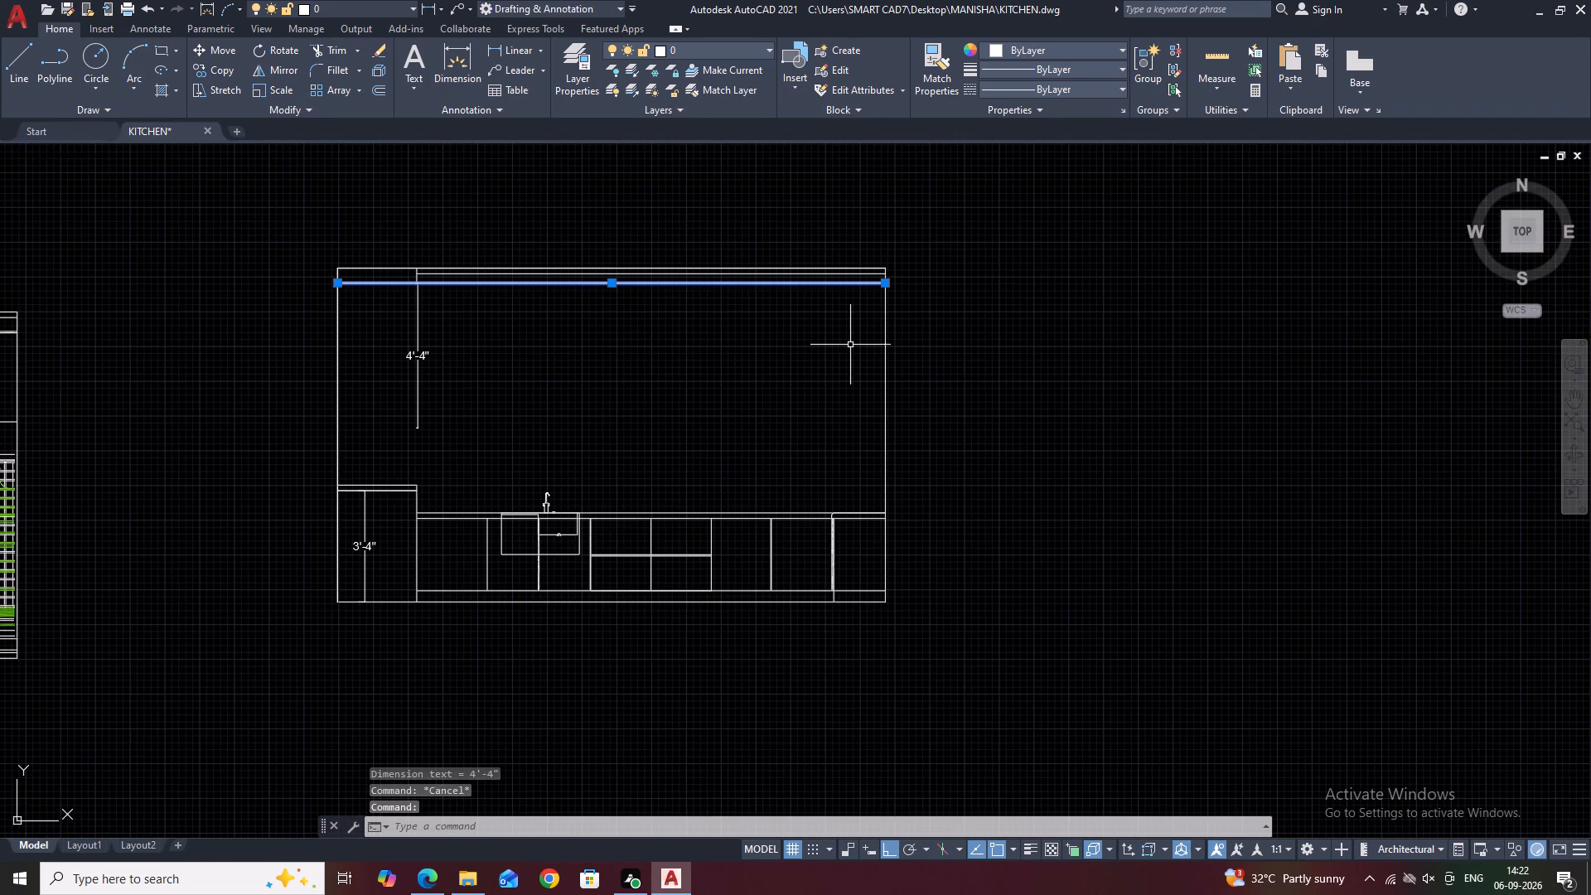
text(O)
key(space)
text(4'4)
key(space)
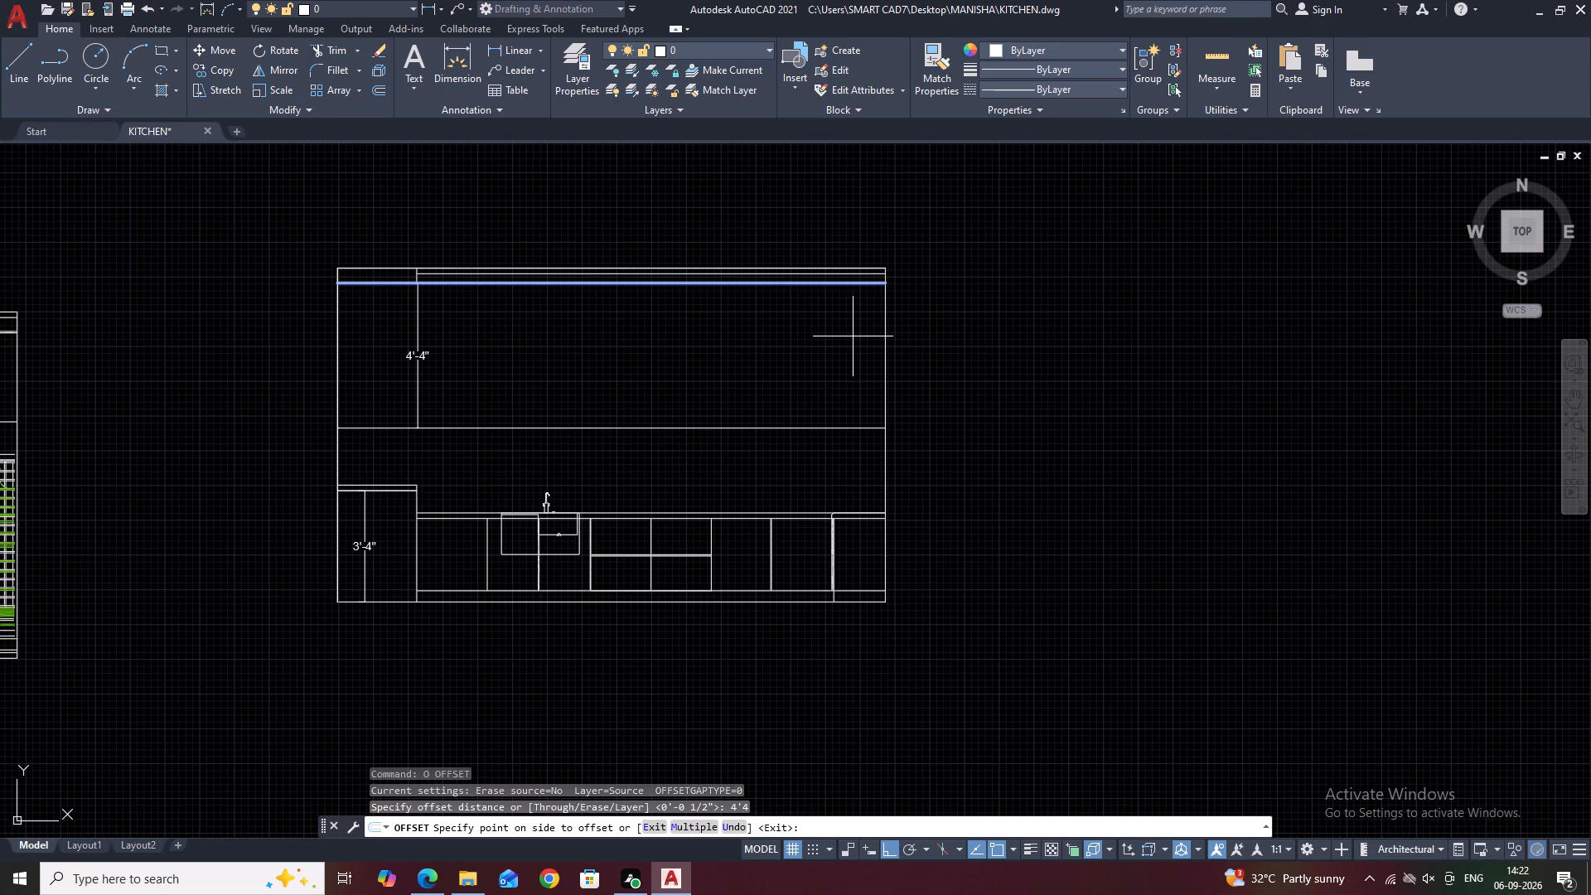
click(851, 335)
key(Escape)
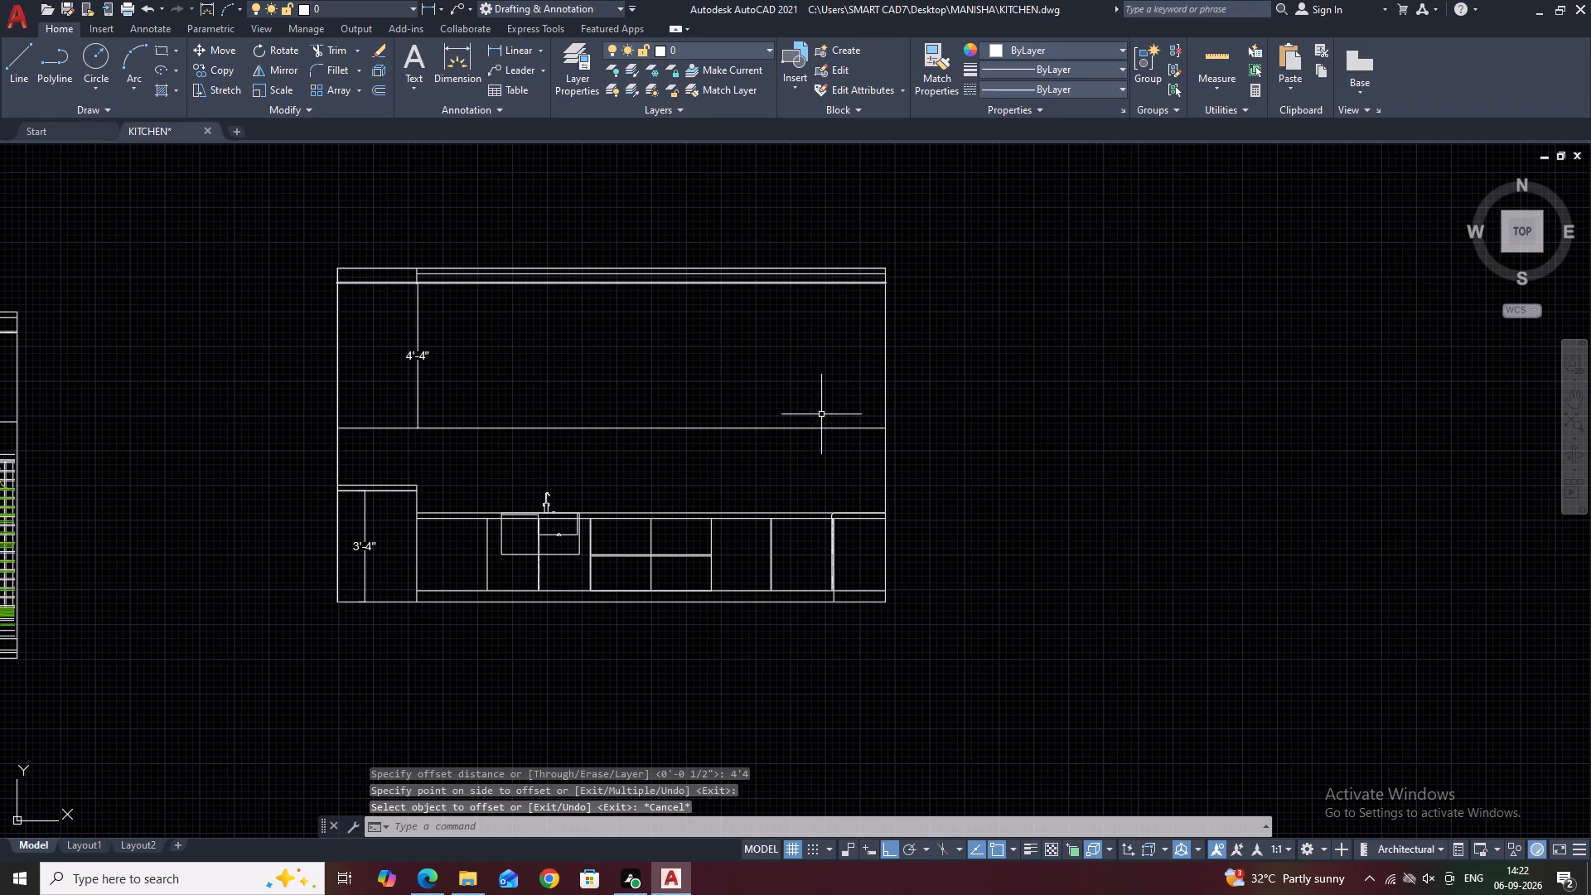
Offset the new horizontal line above the base cabinets 1" downward.
click(821, 417)
click(799, 443)
key(o)
key(space)
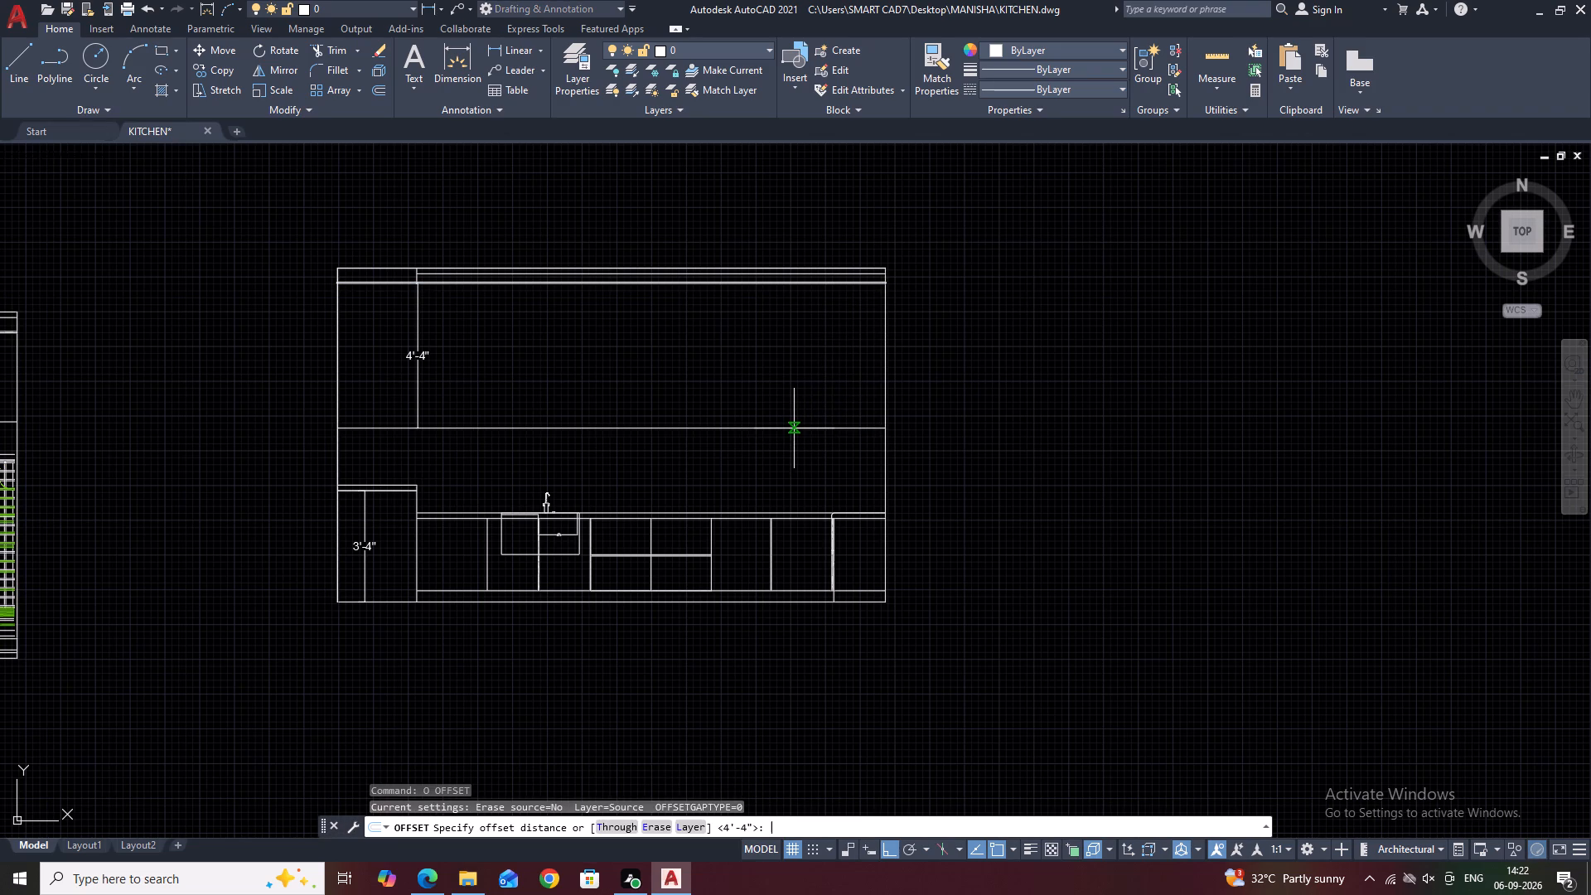
text(1)
key(space)
click(773, 505)
key(Escape)
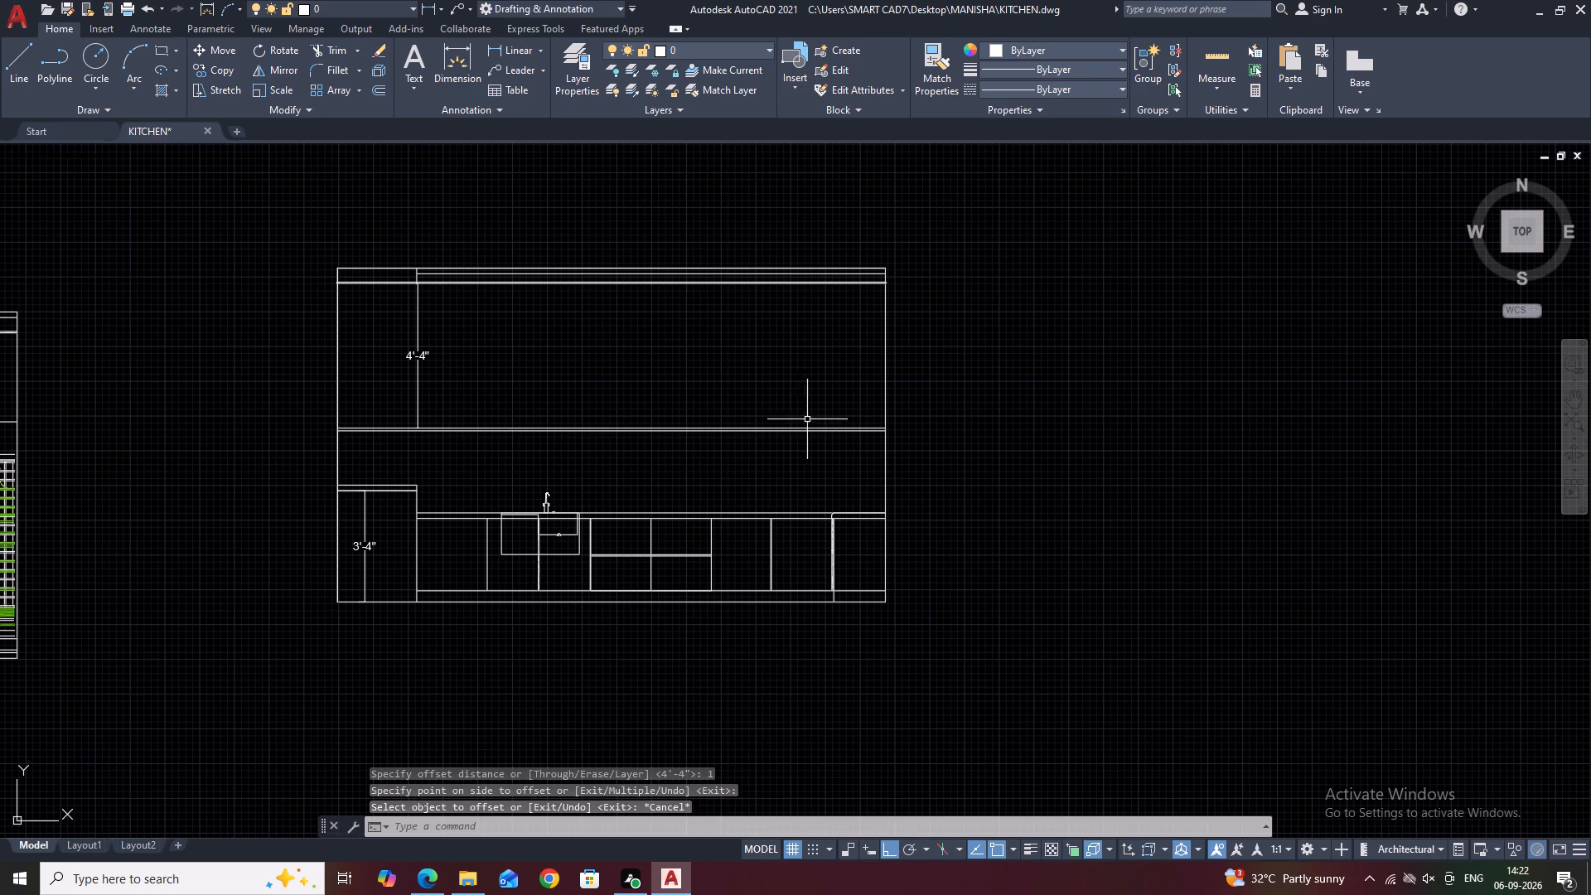
middle_drag(800, 404, 950, 417)
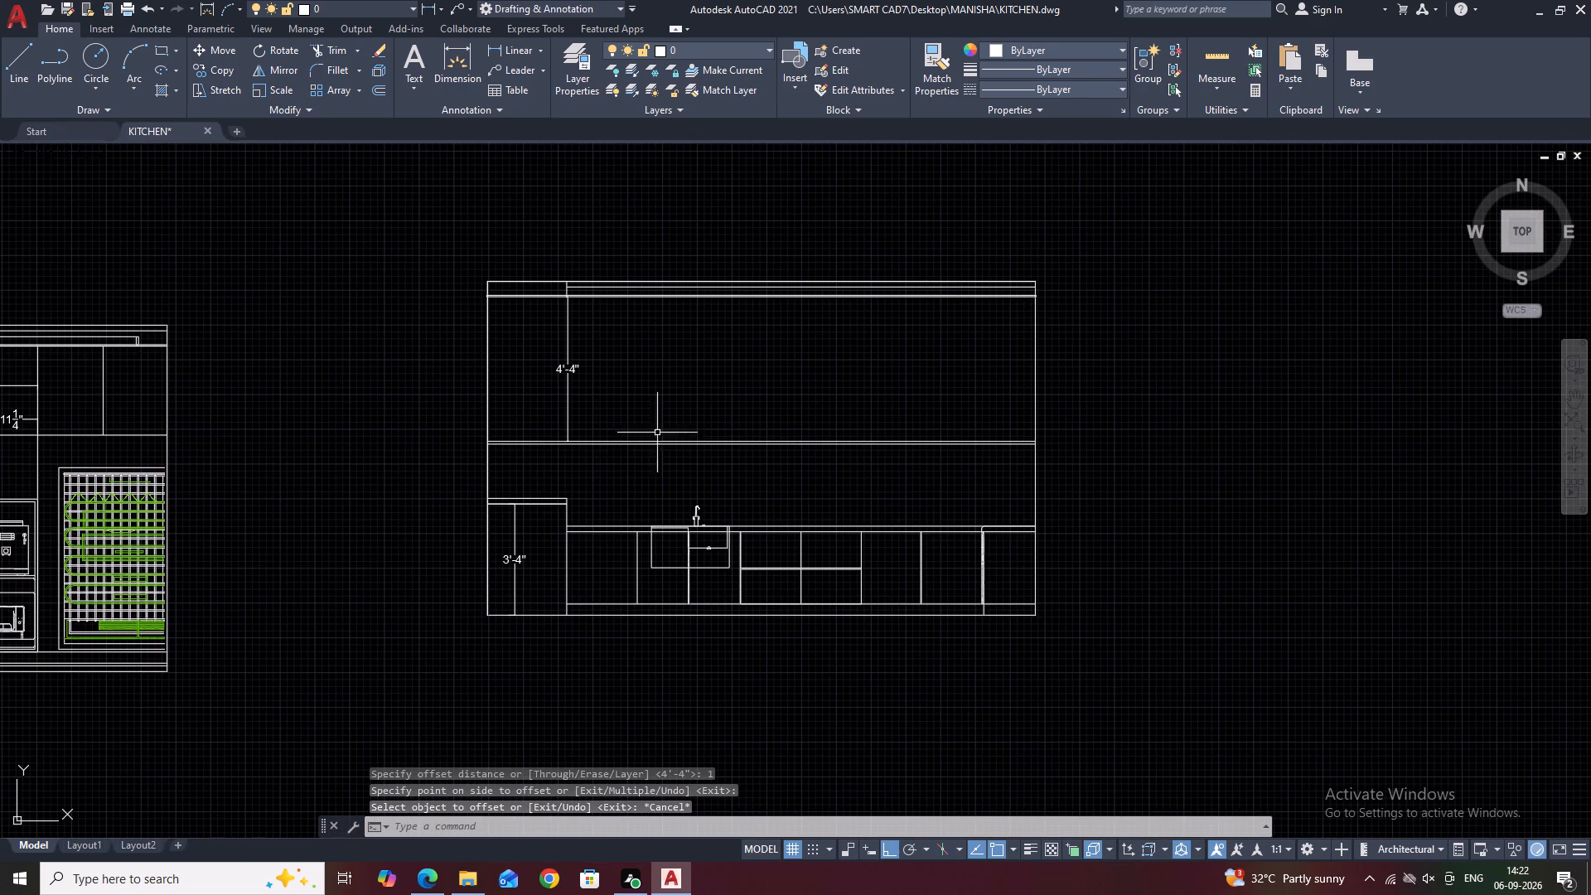
Extend the left section's divider upward from the 3'-4" cabinet to the upper of the two new horizontal lines.
scroll(535, 536, up, 2)
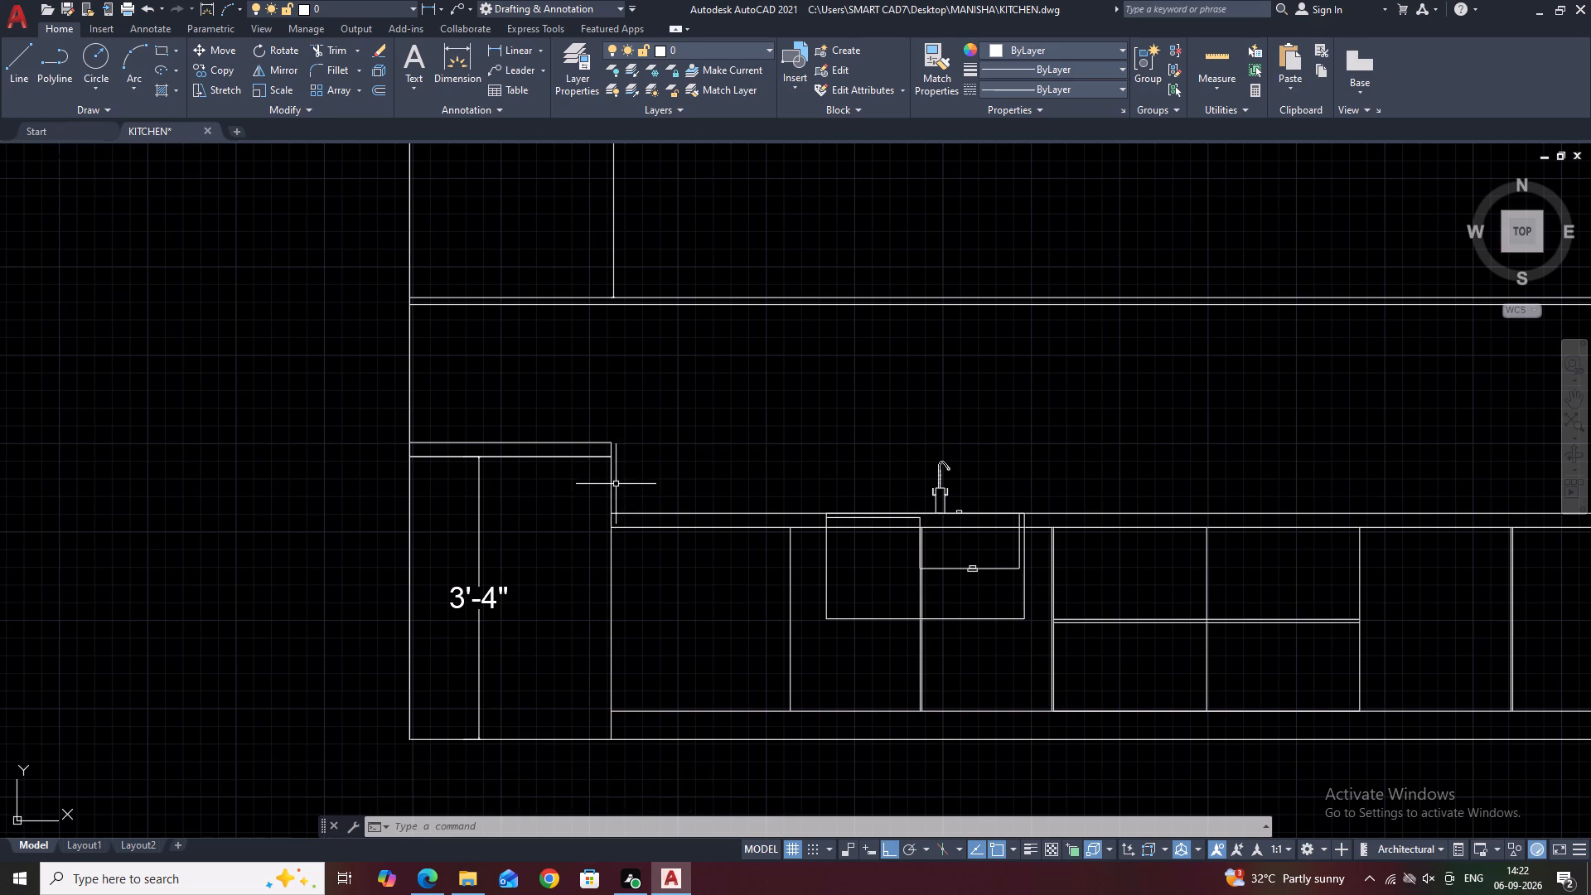
key(e)
key(x)
key(space)
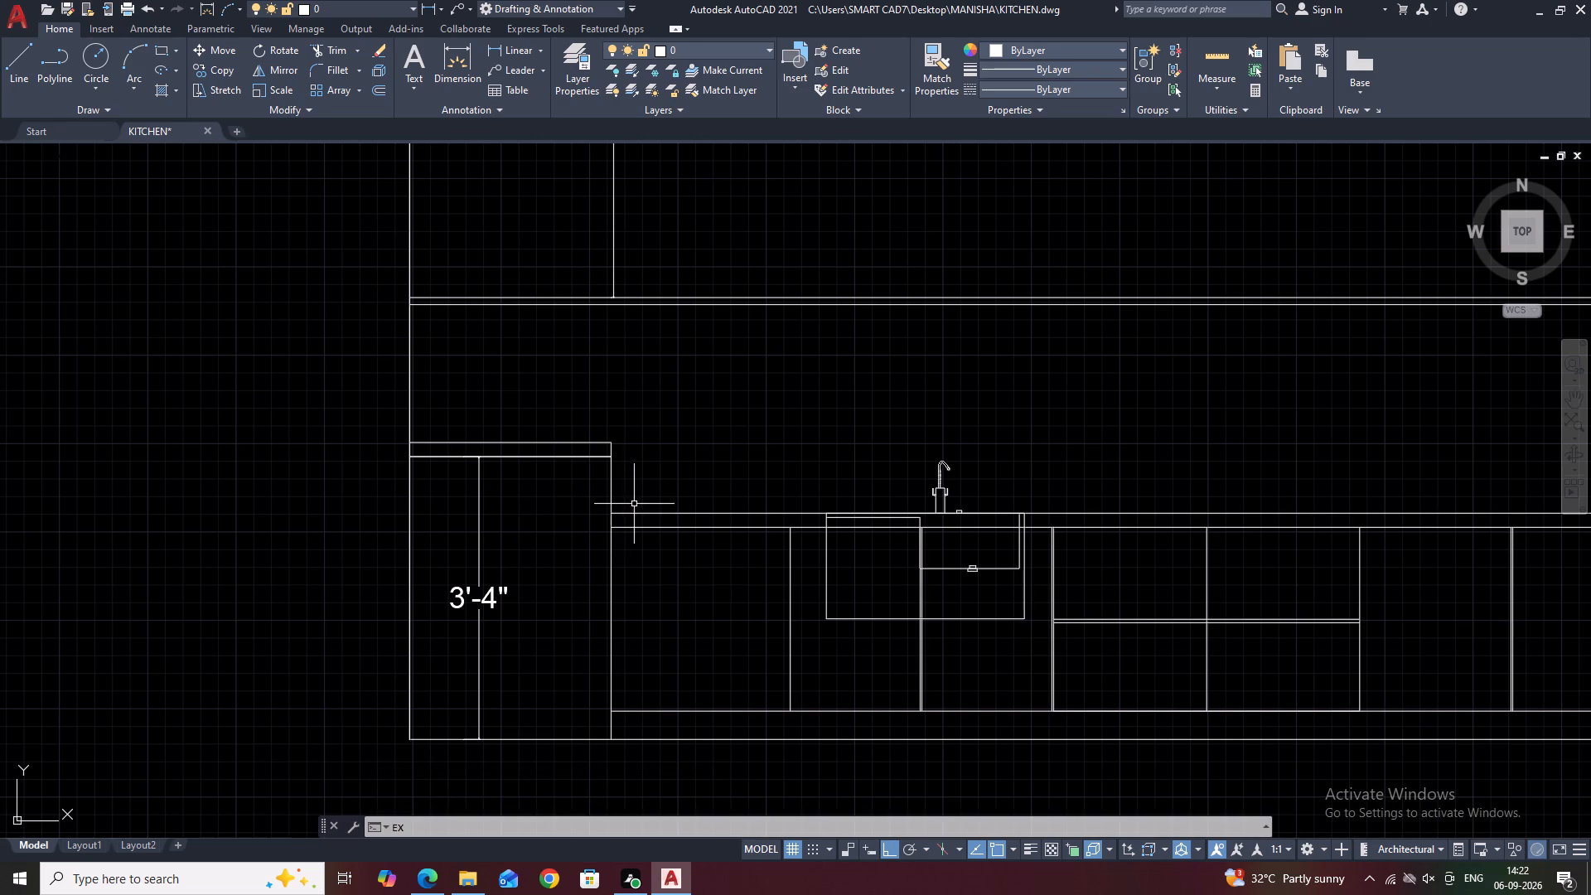
click(639, 481)
click(587, 500)
drag(713, 385, 678, 378)
drag(582, 356, 574, 352)
click(736, 371)
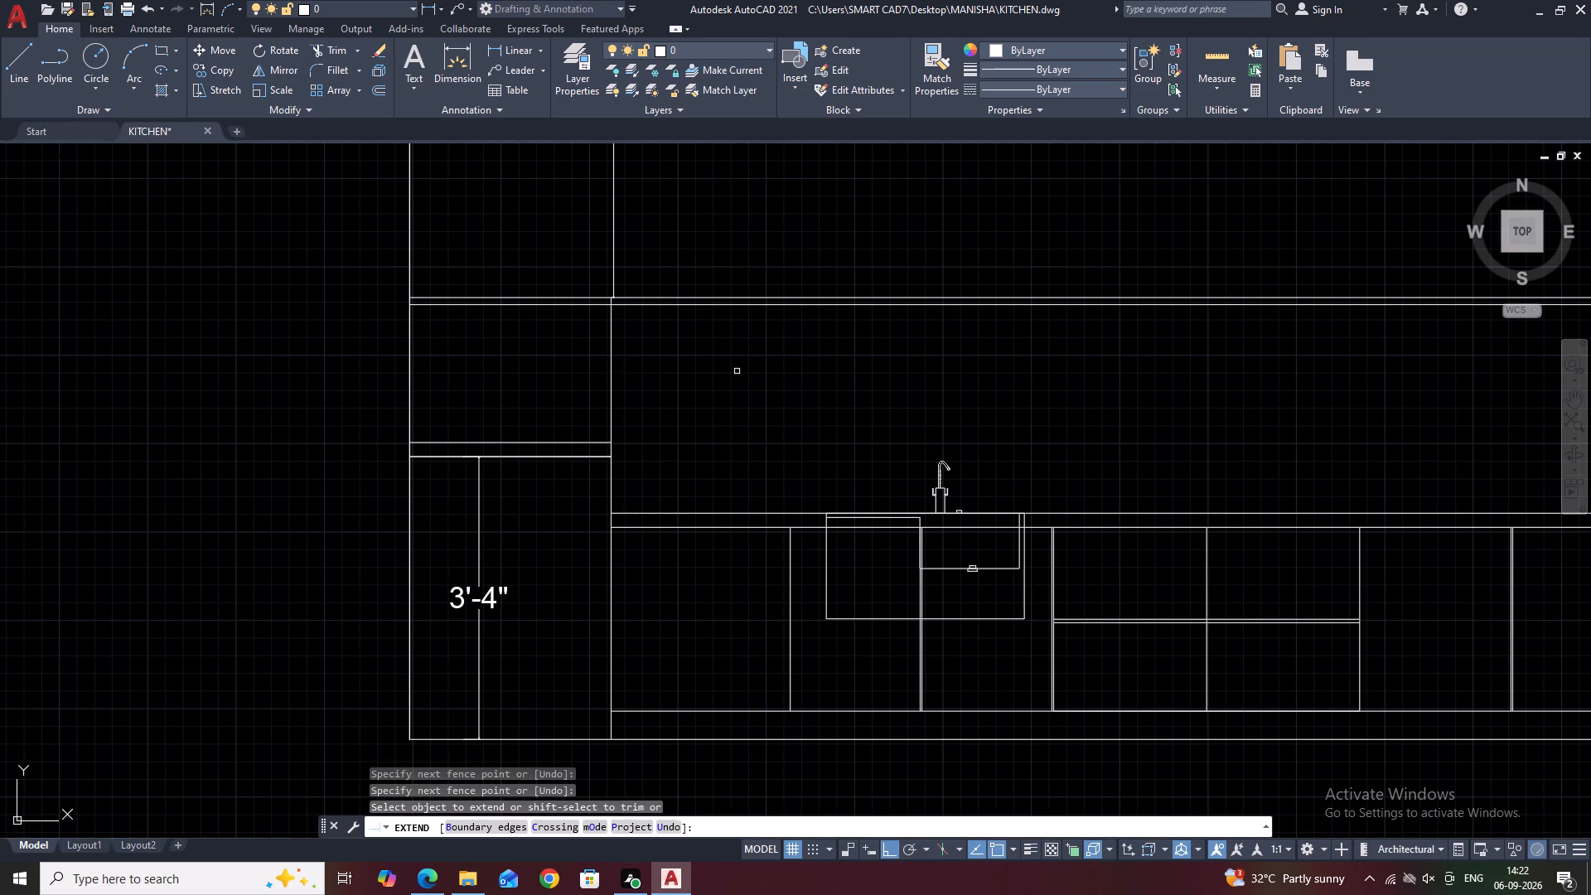
Extend the left section's divider from the new horizontal lines up to the rounded strip below the ceiling.
scroll(737, 371, down, 3)
drag(686, 375, 713, 375)
click(820, 383)
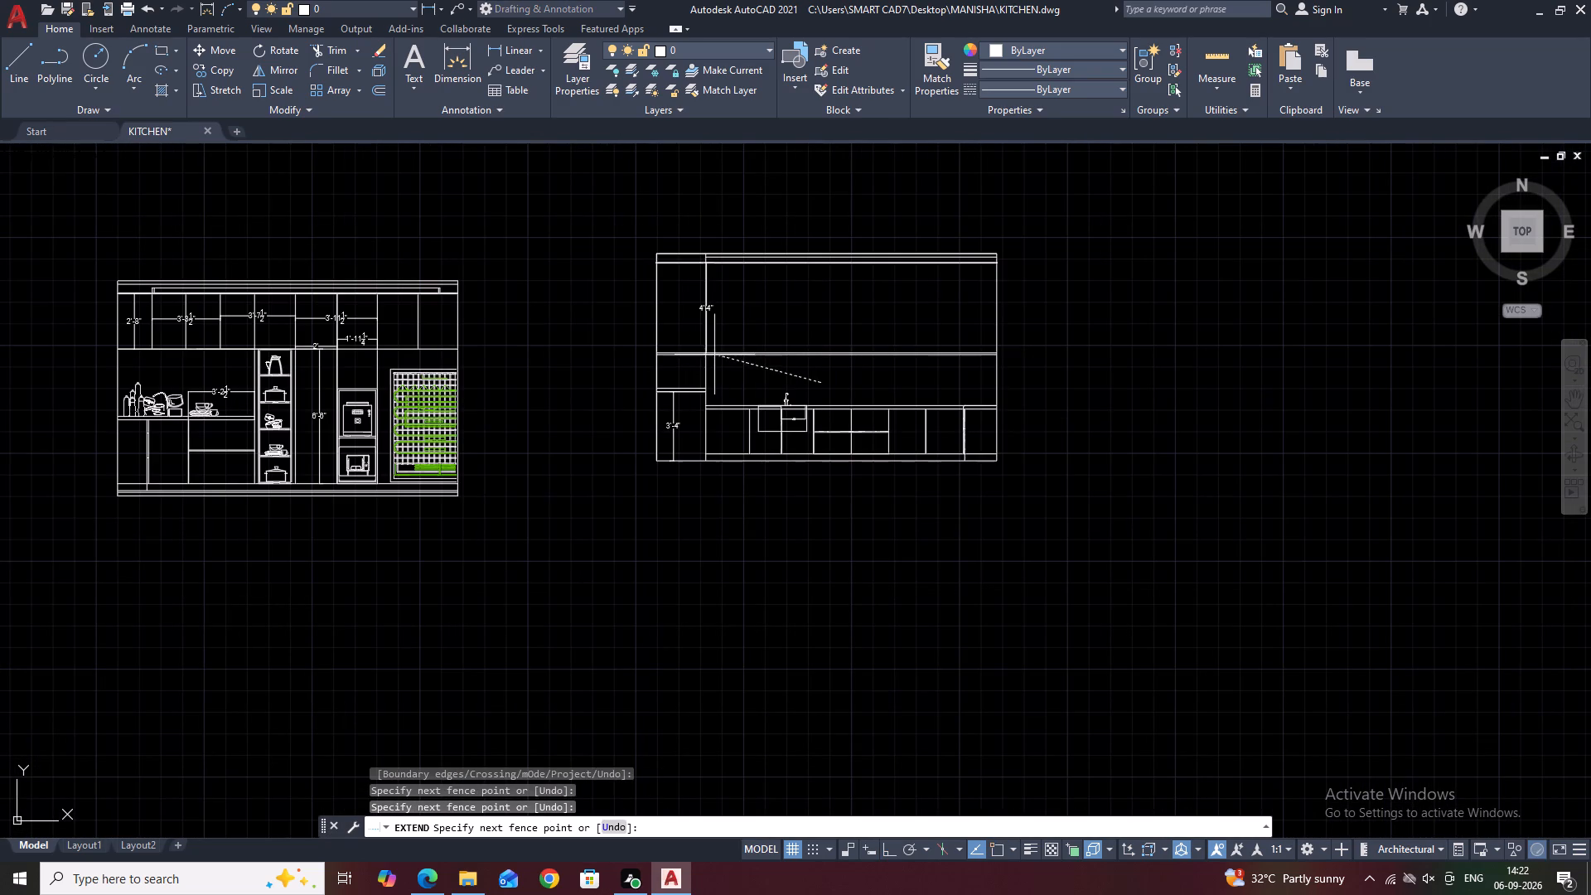
click(752, 397)
click(719, 372)
click(692, 370)
scroll(699, 329, up, 1)
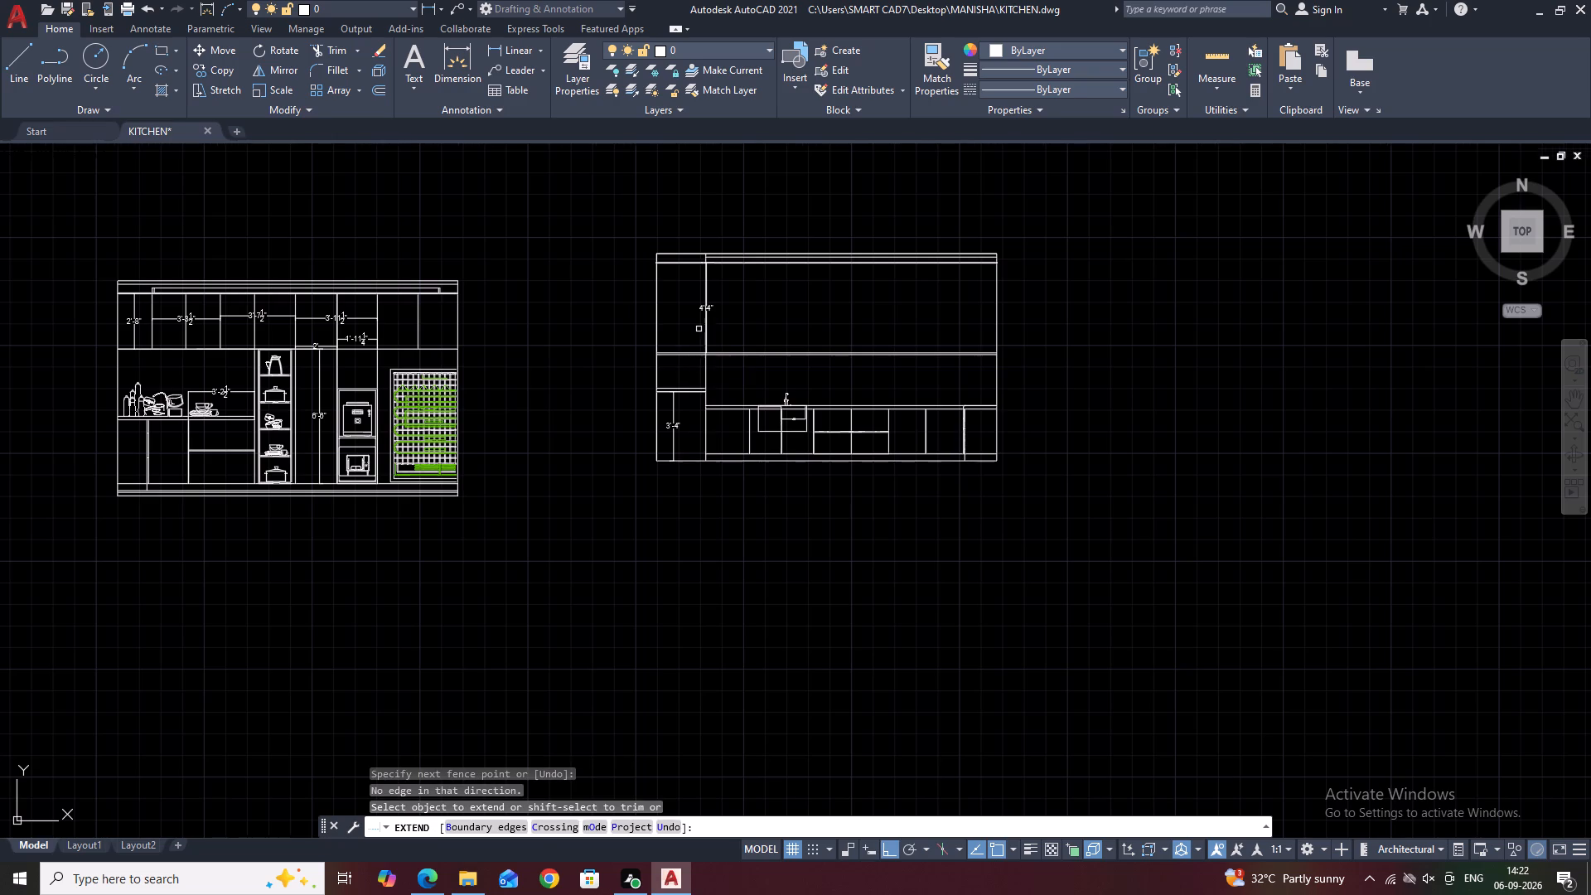
scroll(699, 329, up, 1)
click(708, 333)
click(705, 306)
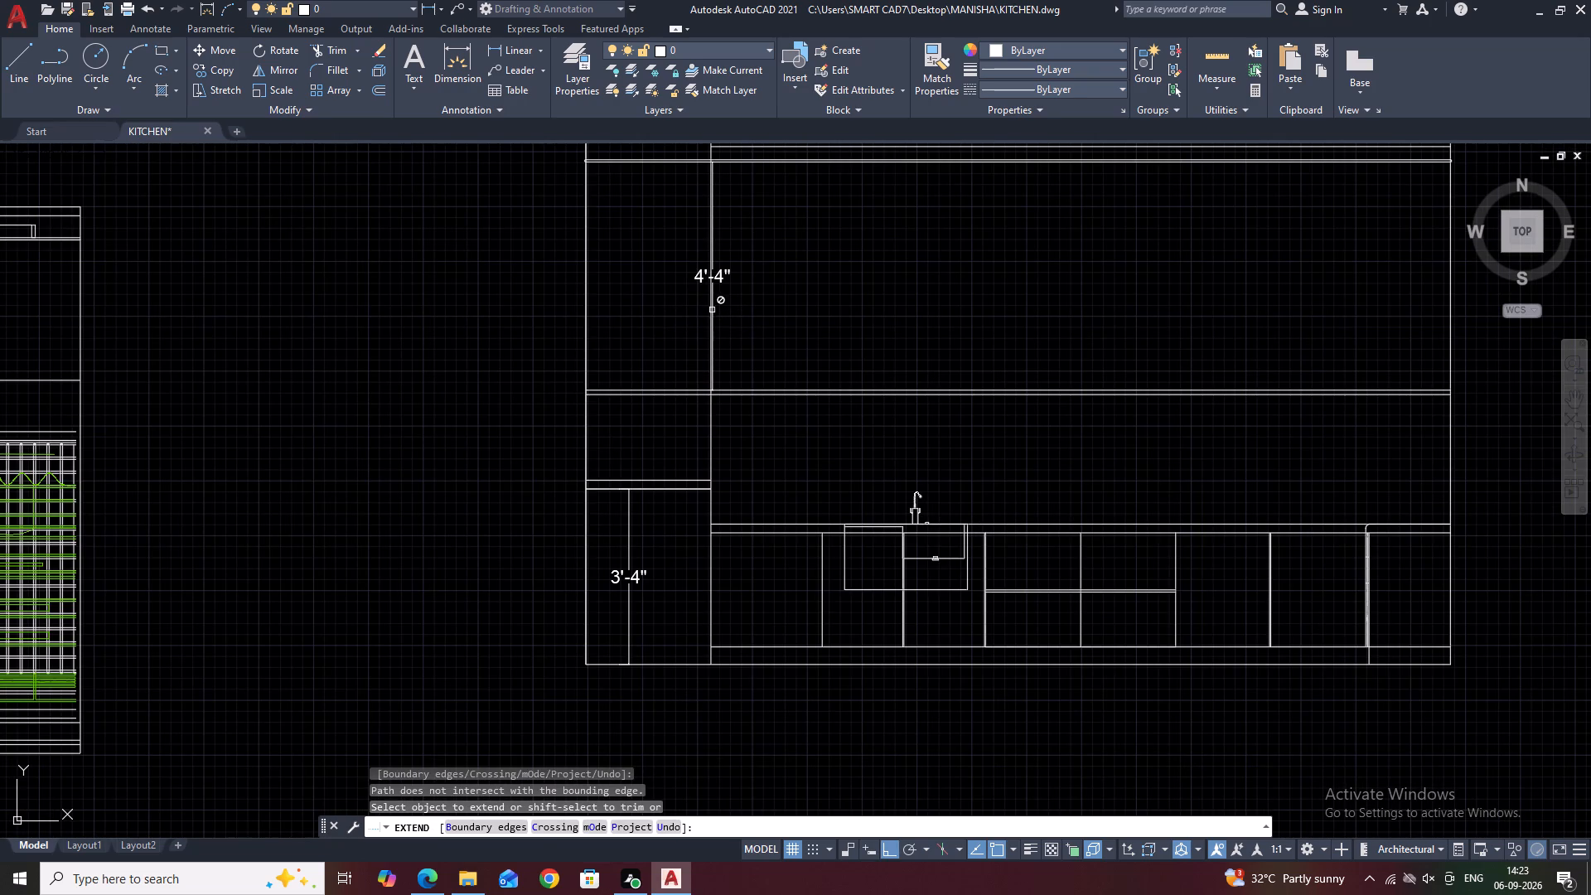
click(710, 305)
scroll(709, 293, down, 1)
scroll(708, 267, up, 2)
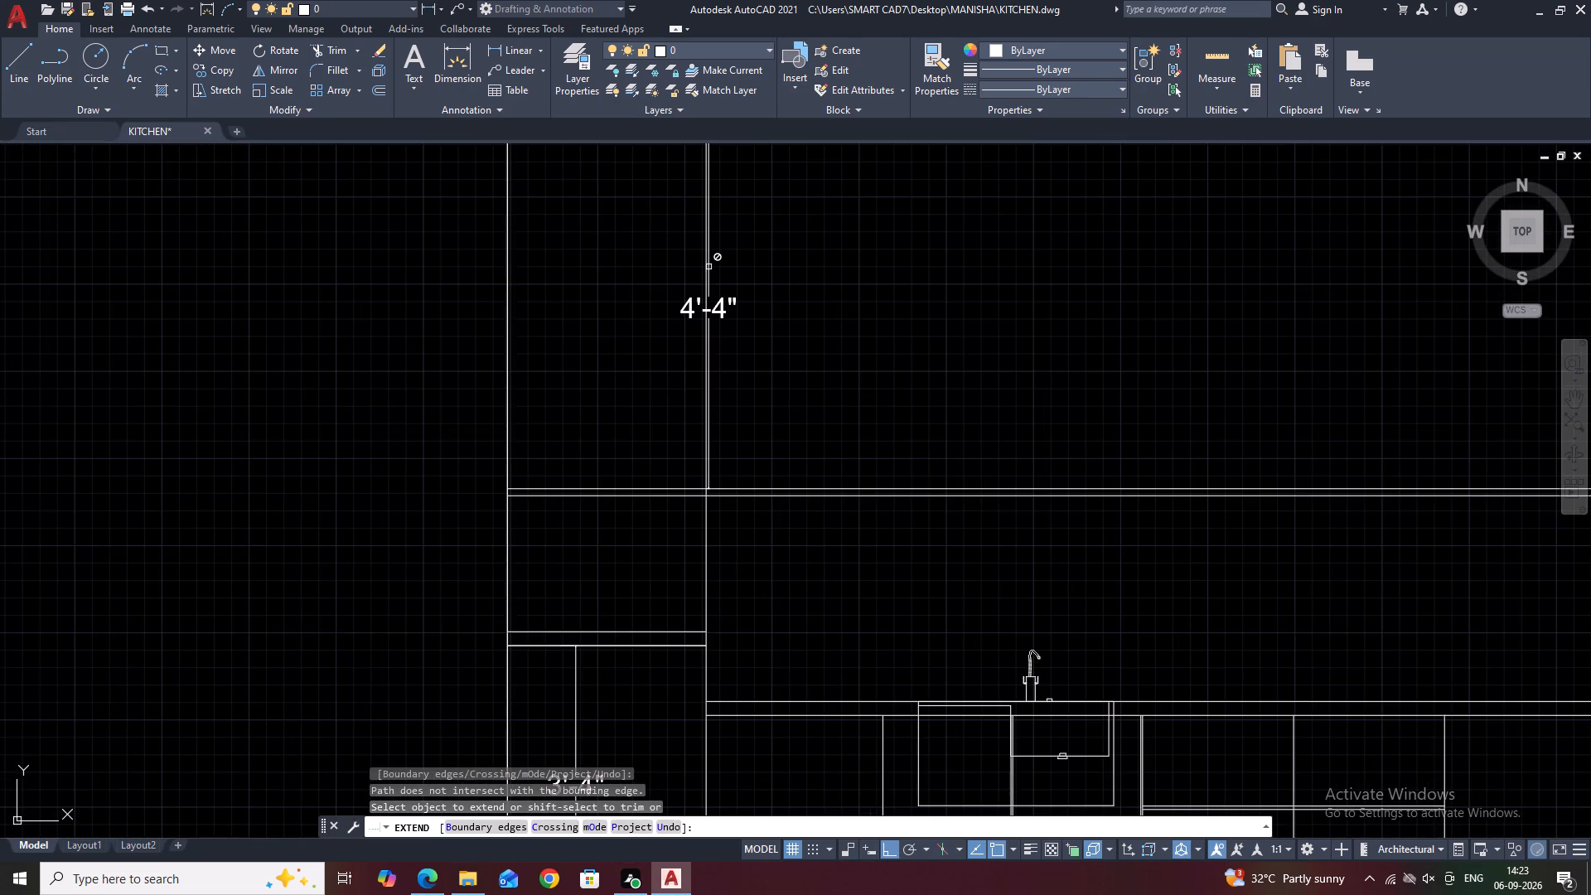
click(704, 255)
scroll(704, 255, down, 2)
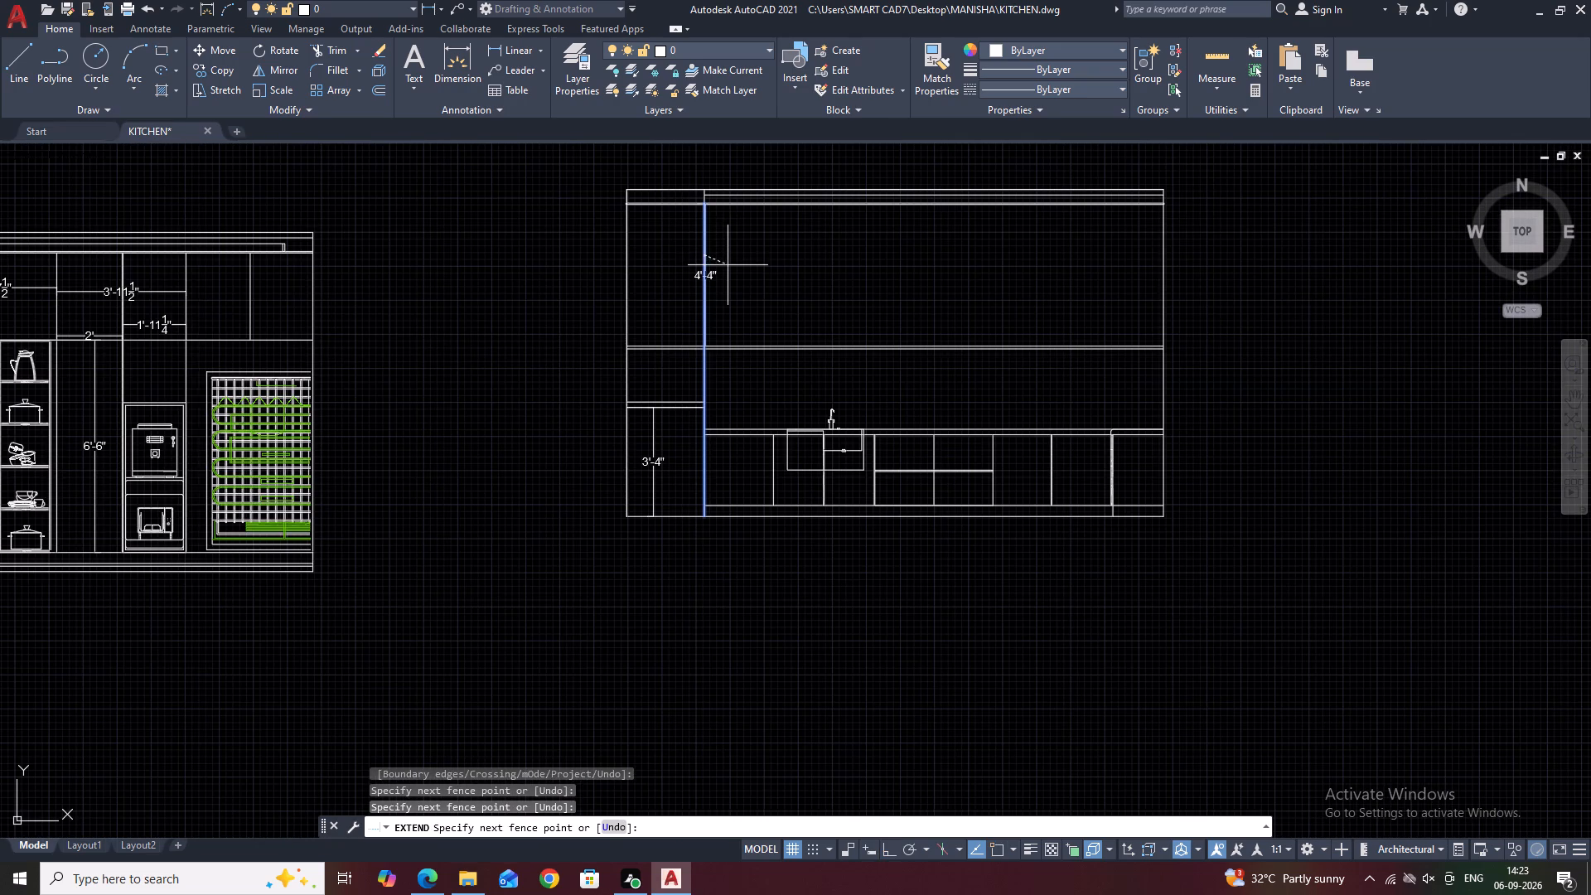
click(732, 265)
key(Escape)
Trim the two new horizontal lines inside the left section so they start at the divider.
scroll(705, 352, up, 1)
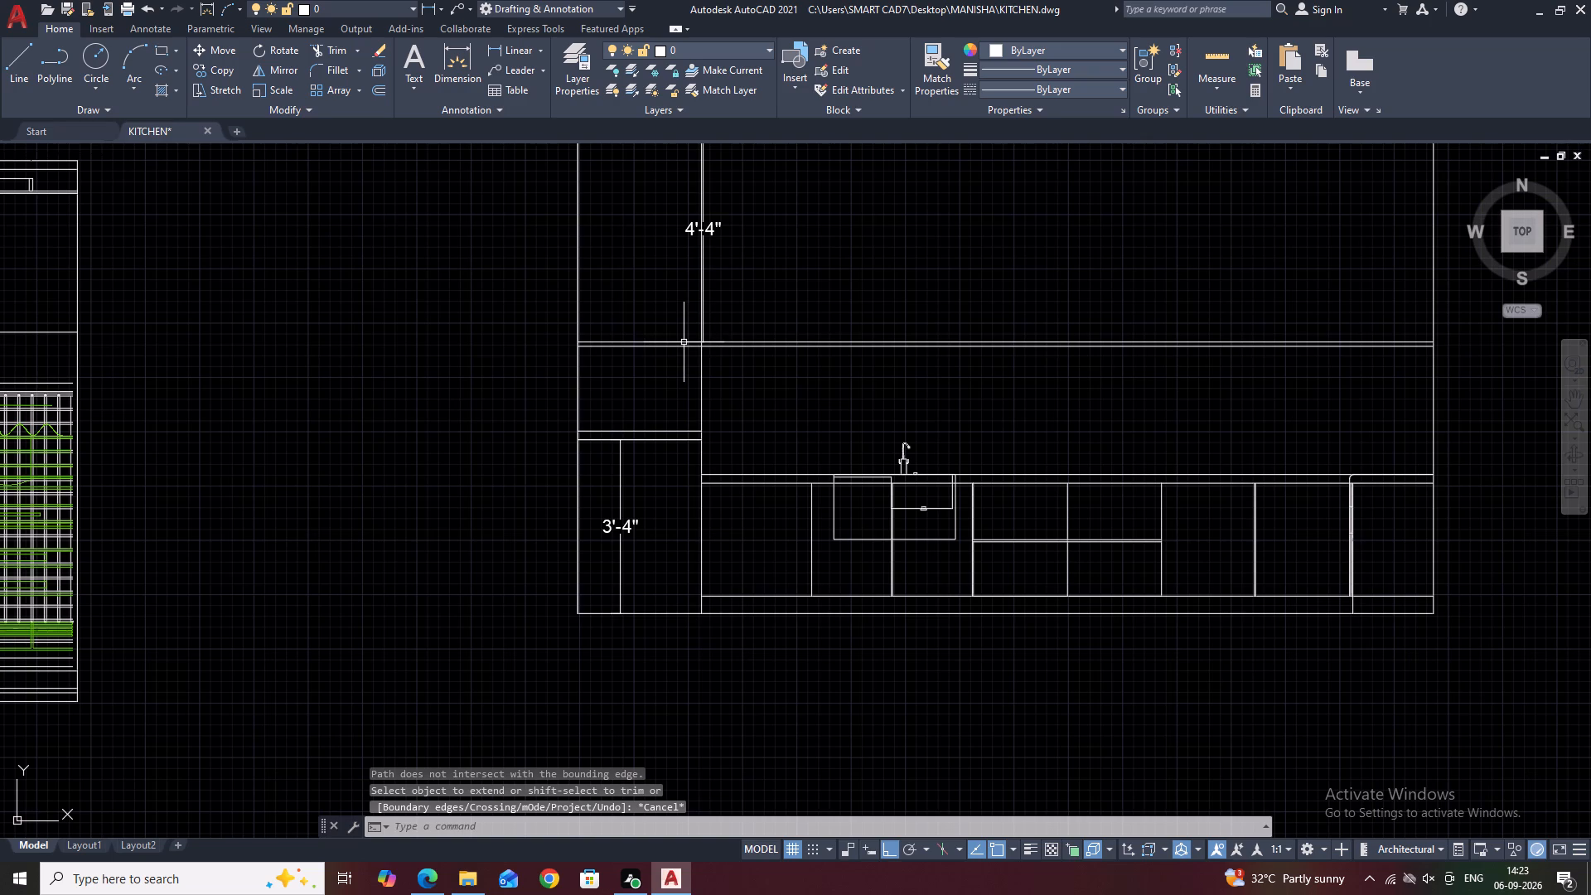
text(TR)
key(space)
click(675, 332)
click(670, 348)
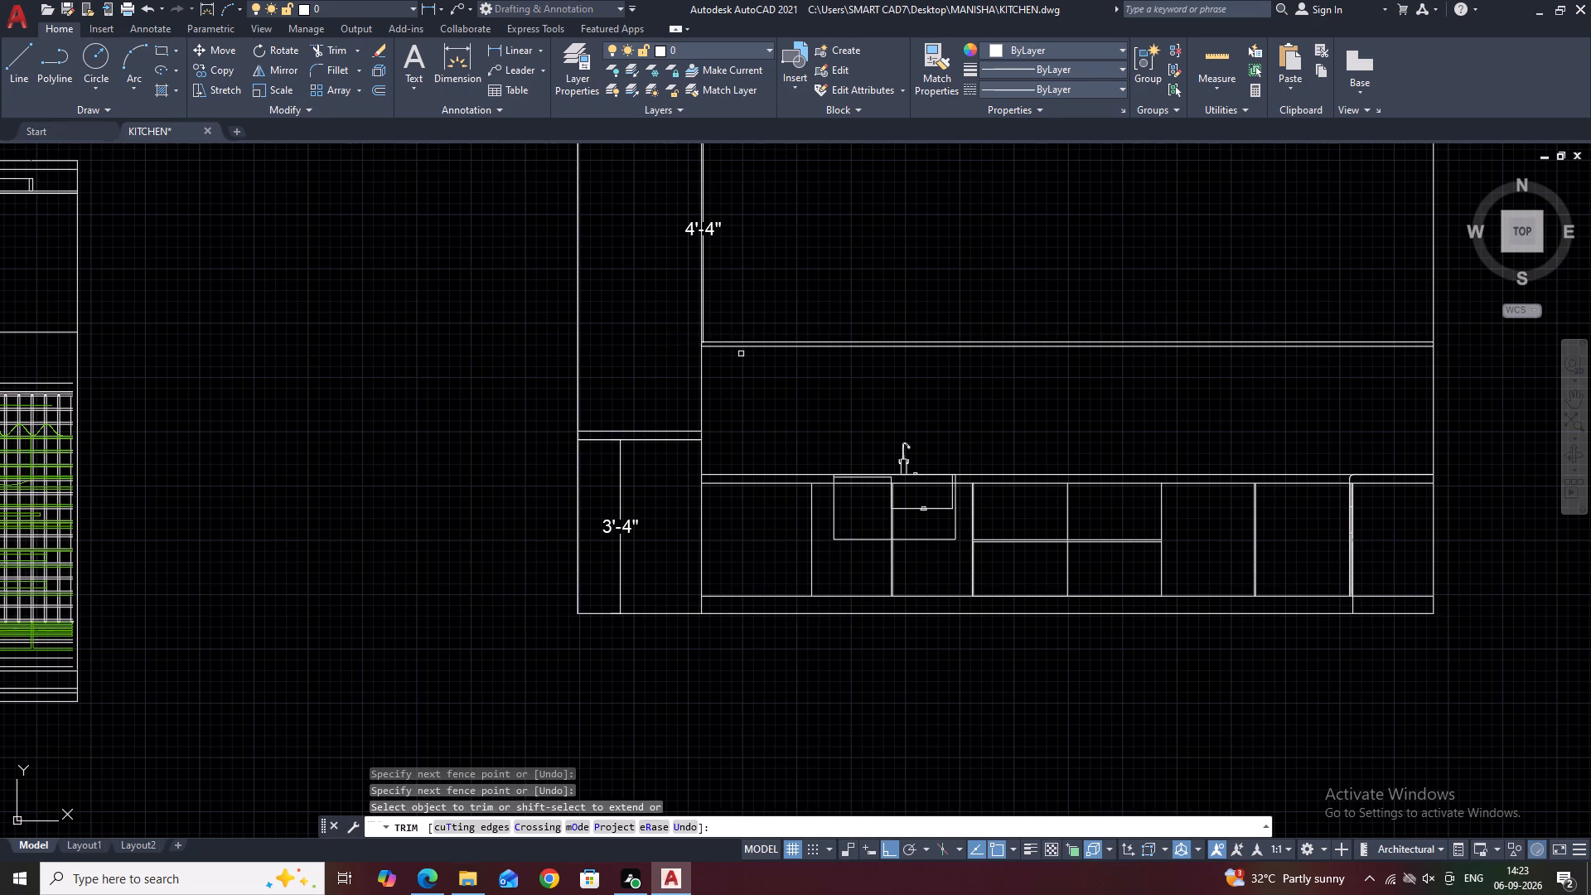
key(Escape)
Move the 4'-4" dimension line off the divider into the narrow left-hand section.
scroll(717, 328, up, 2)
click(677, 347)
middle_drag(702, 371, 733, 399)
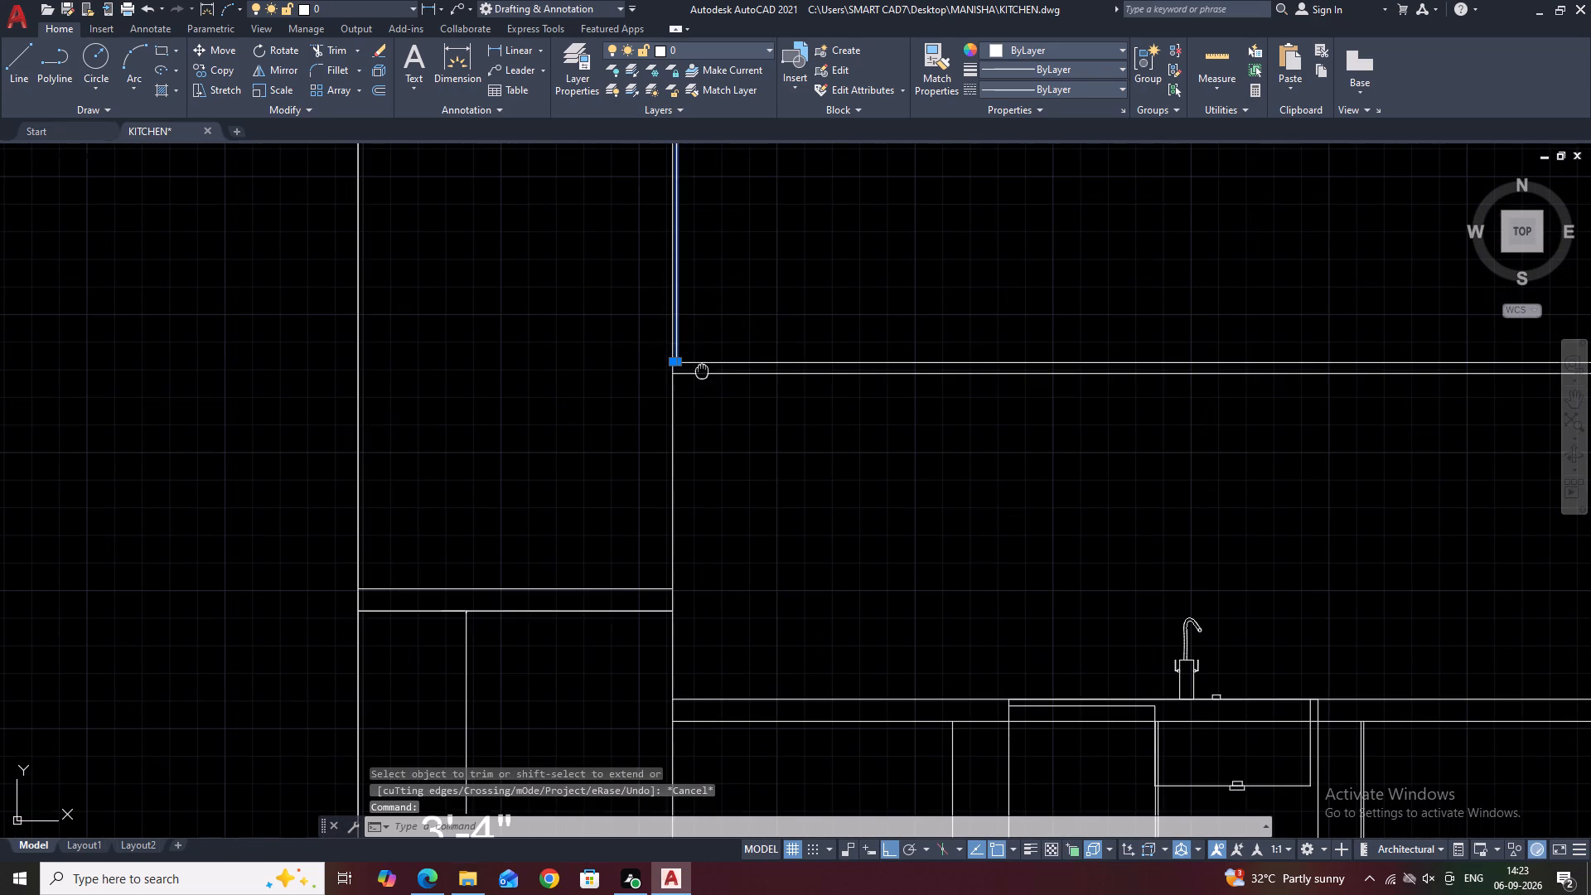
middle_drag(733, 399, 793, 470)
scroll(779, 470, up, 2)
click(749, 447)
click(642, 452)
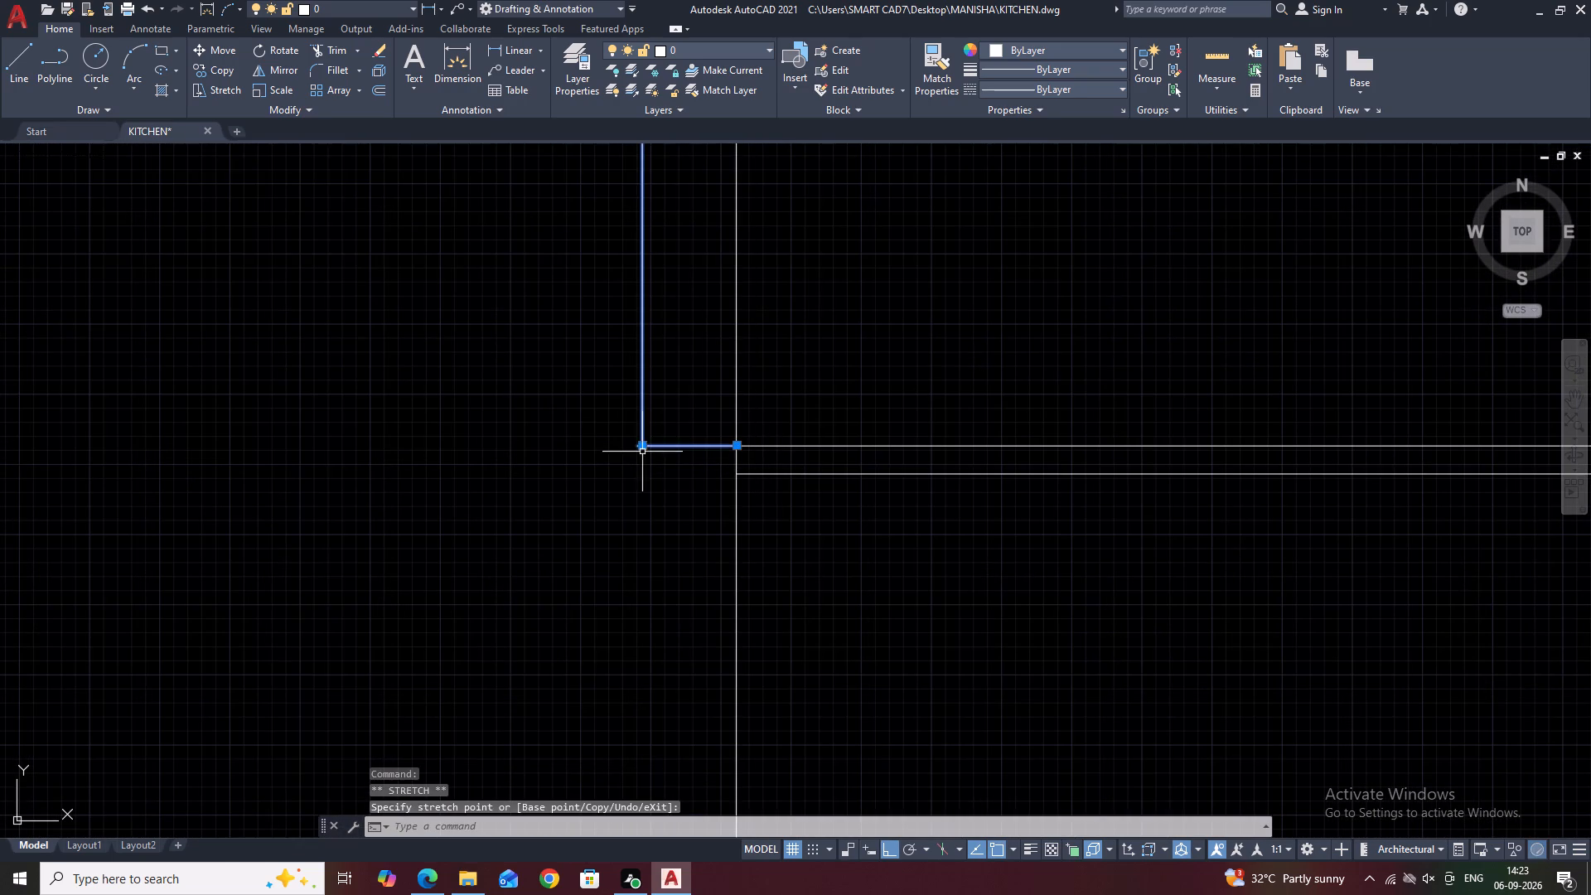
scroll(748, 476, down, 2)
key(Escape)
scroll(840, 454, down, 3)
middle_drag(931, 414, 776, 444)
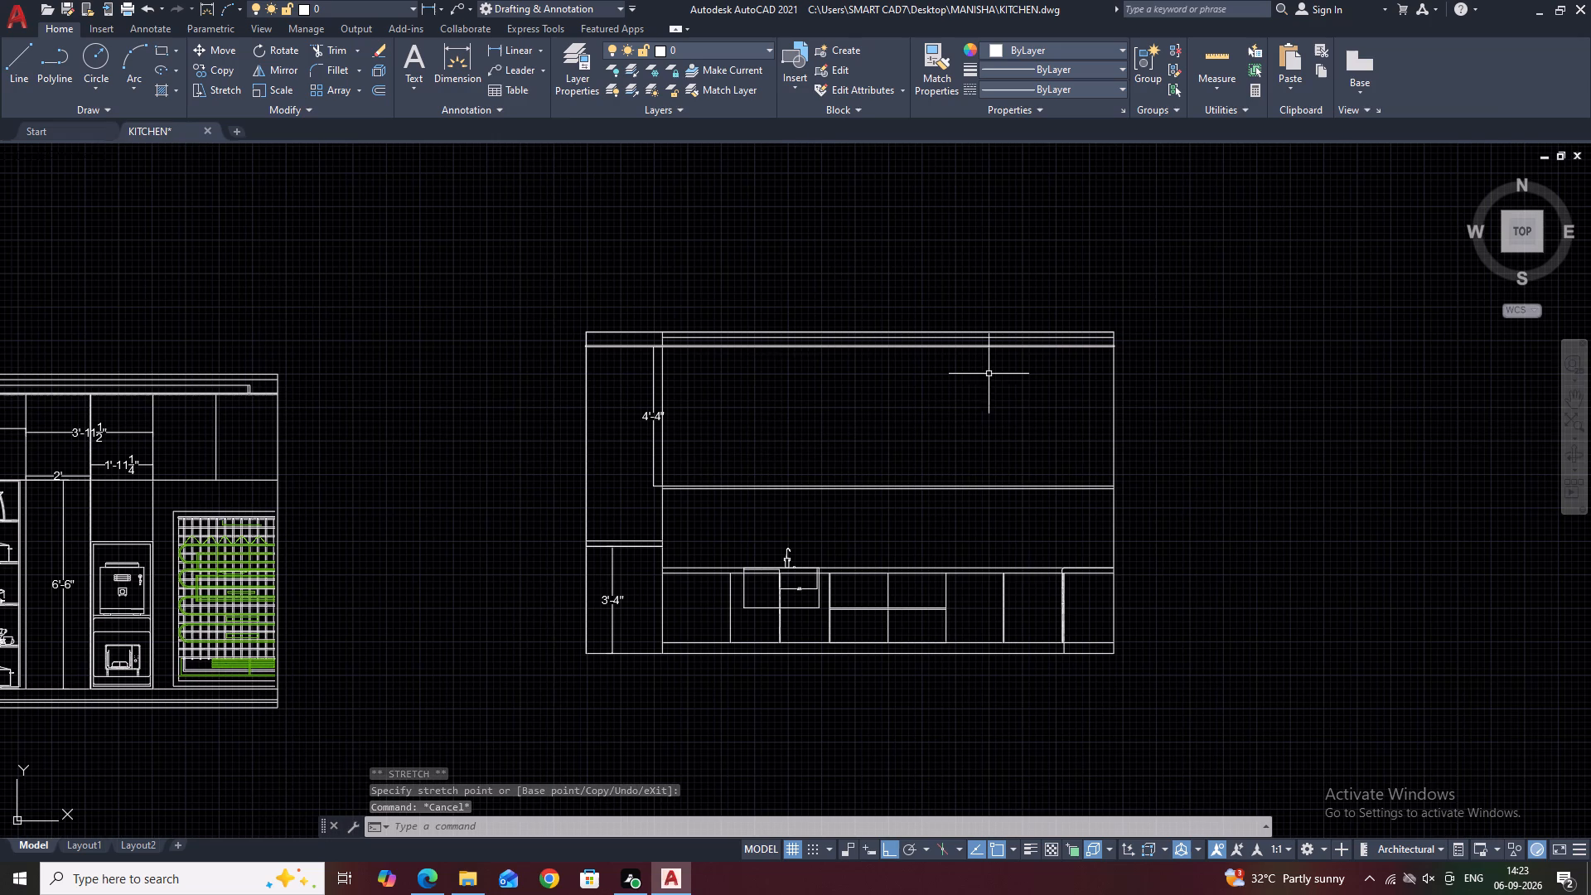
middle_drag(721, 414, 699, 423)
scroll(541, 468, up, 1)
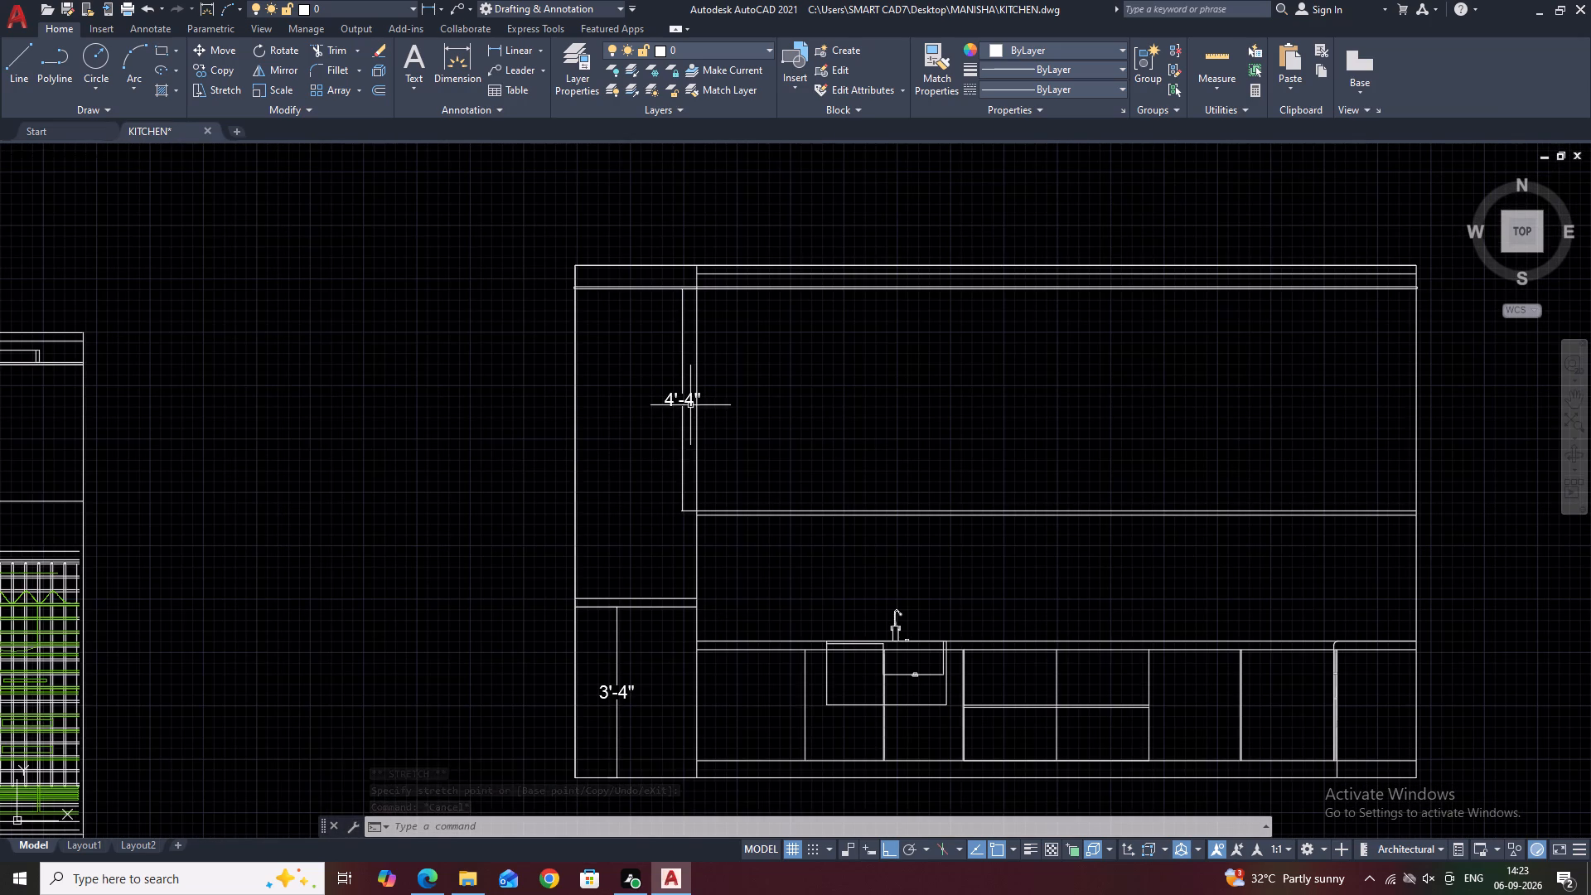
Move the 4'-4" dimension line farther left so its text sits clear of the divider, near the middle of the narrow section.
click(690, 404)
click(683, 397)
click(658, 404)
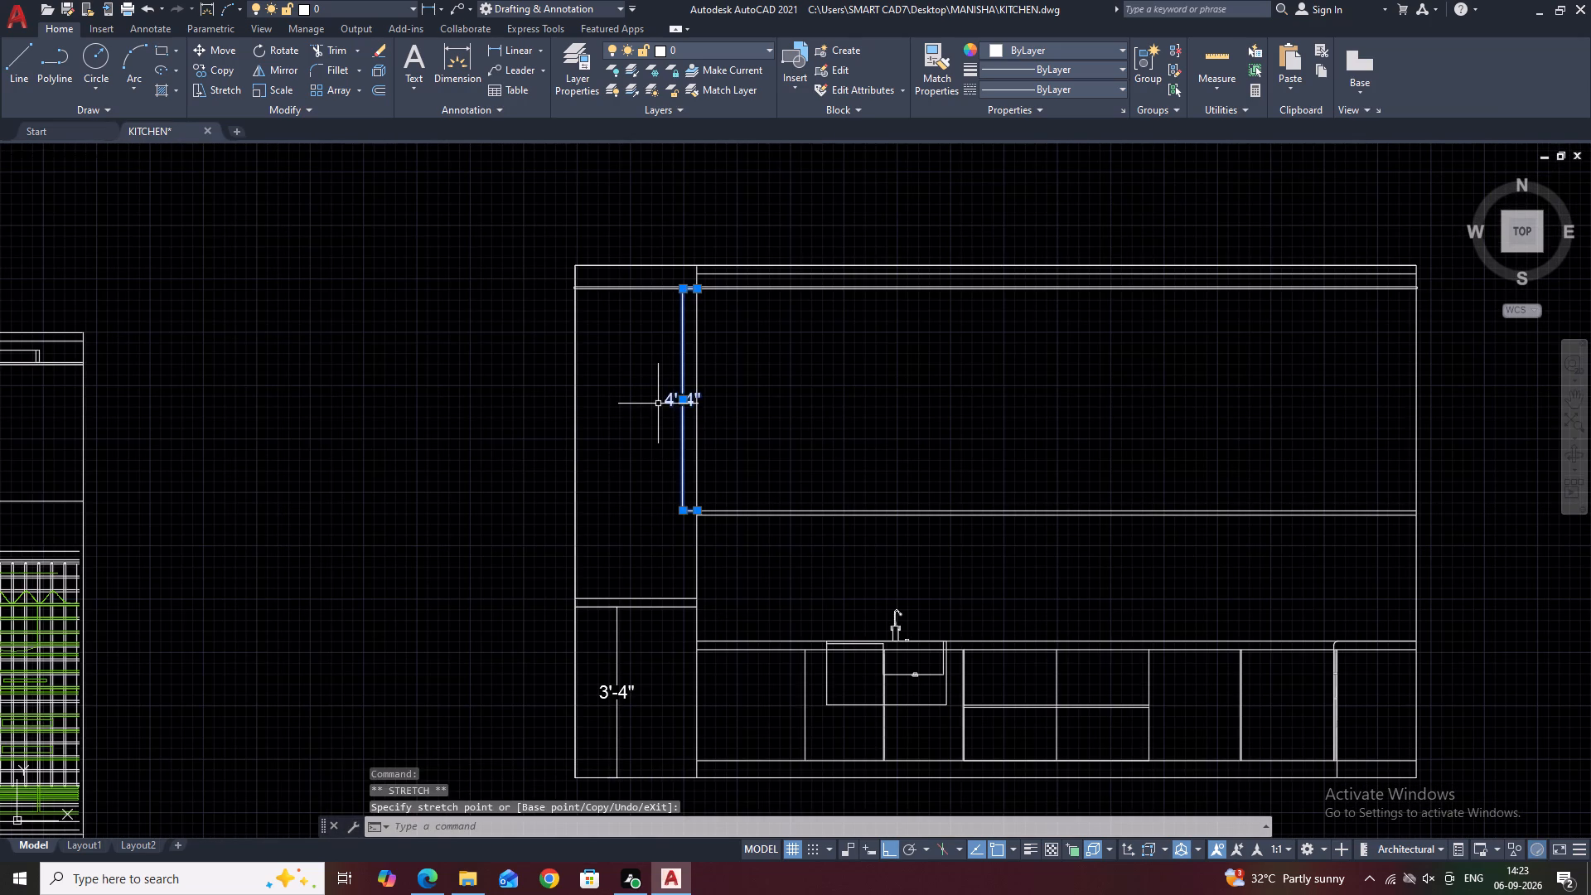
key(Escape)
click(694, 413)
drag(679, 393, 677, 385)
scroll(682, 403, up, 3)
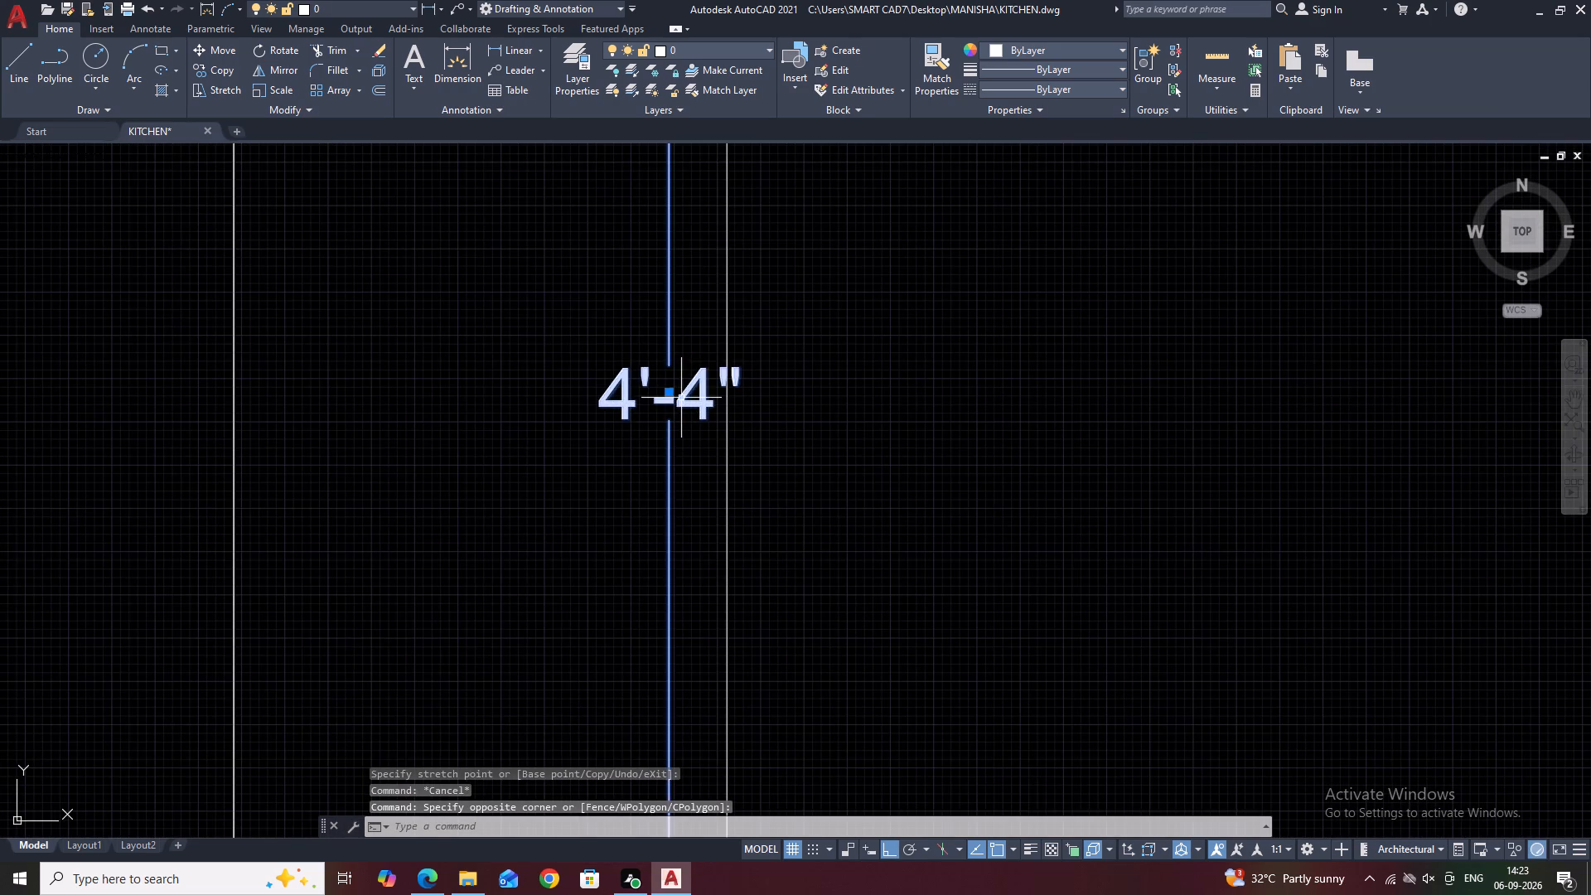
click(670, 390)
click(462, 407)
key(Escape)
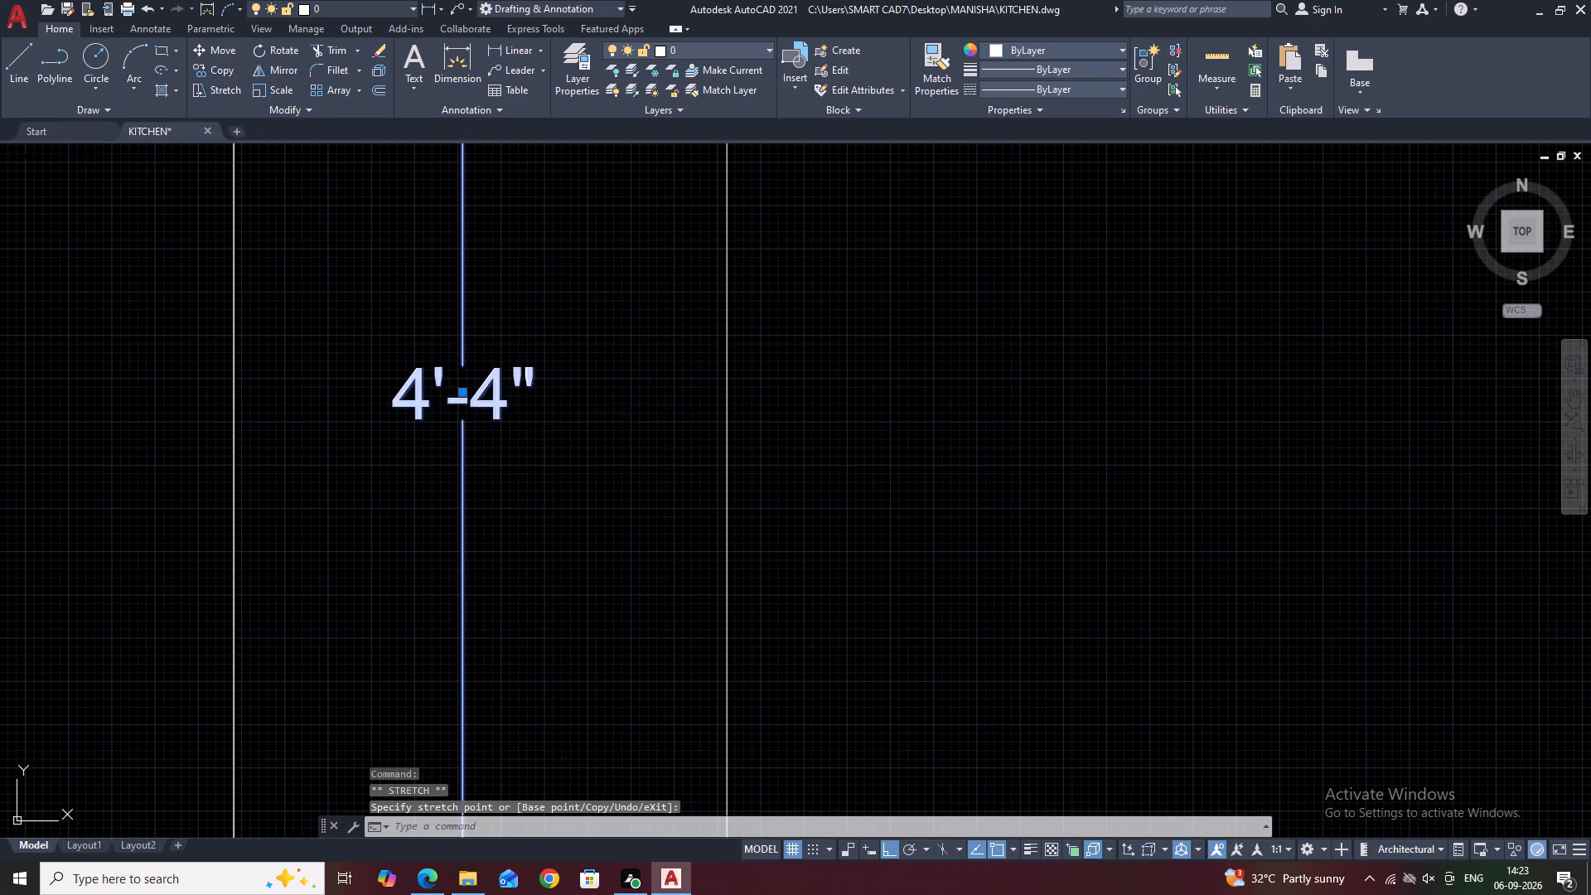
Draw a vertical line over the divider from the underside of the ceiling strip down to the upper of the two horizontal lines.
scroll(649, 419, down, 3)
middle_drag(692, 386, 684, 438)
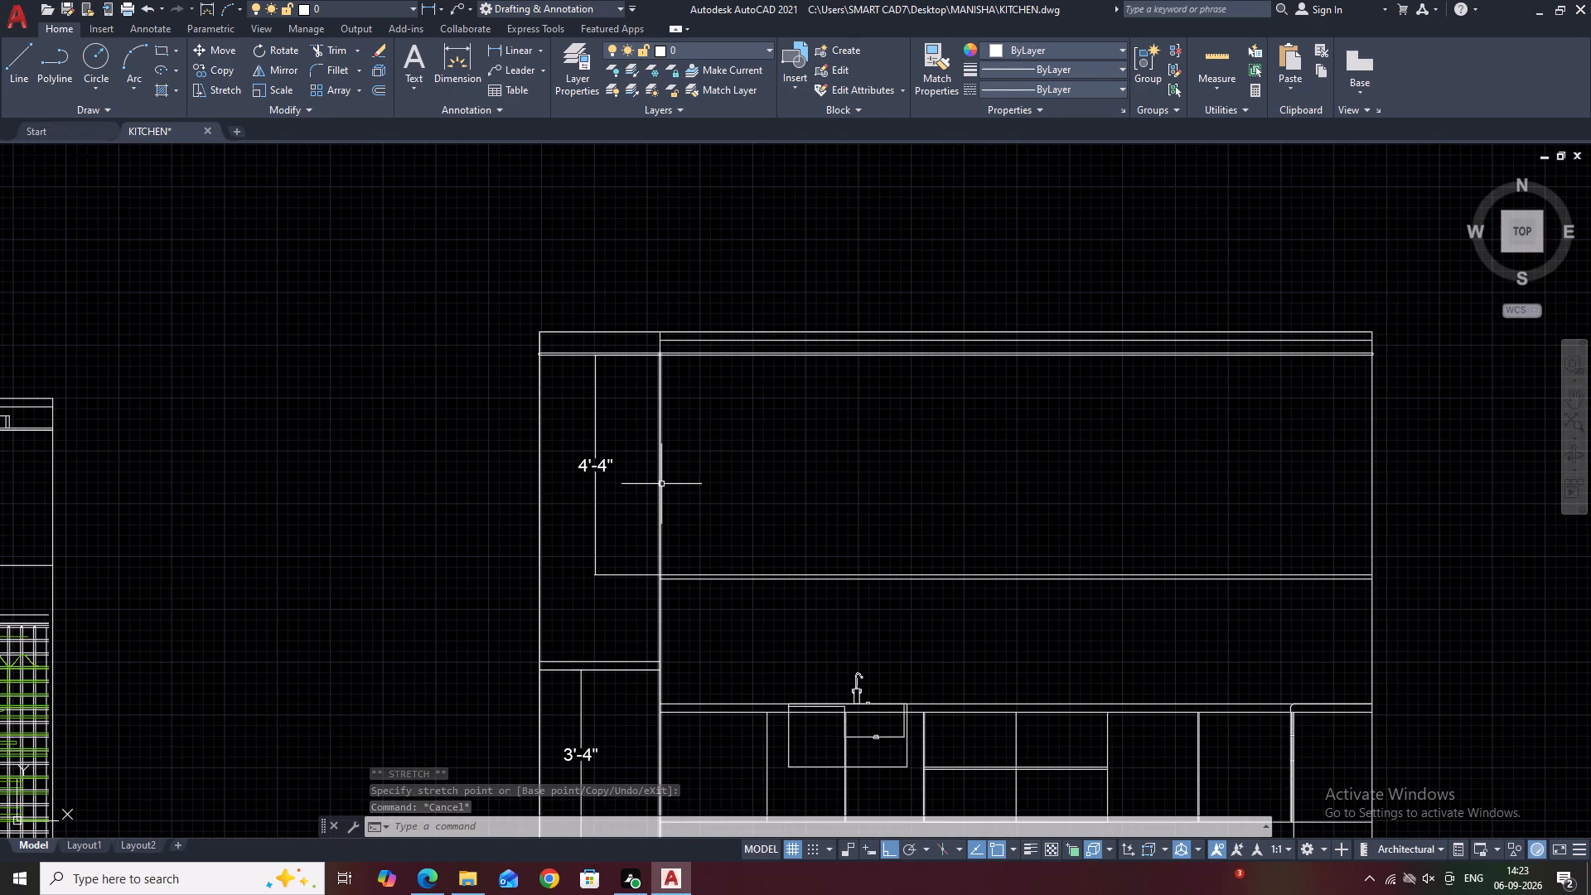
middle_drag(679, 496, 693, 541)
text(L)
key(space)
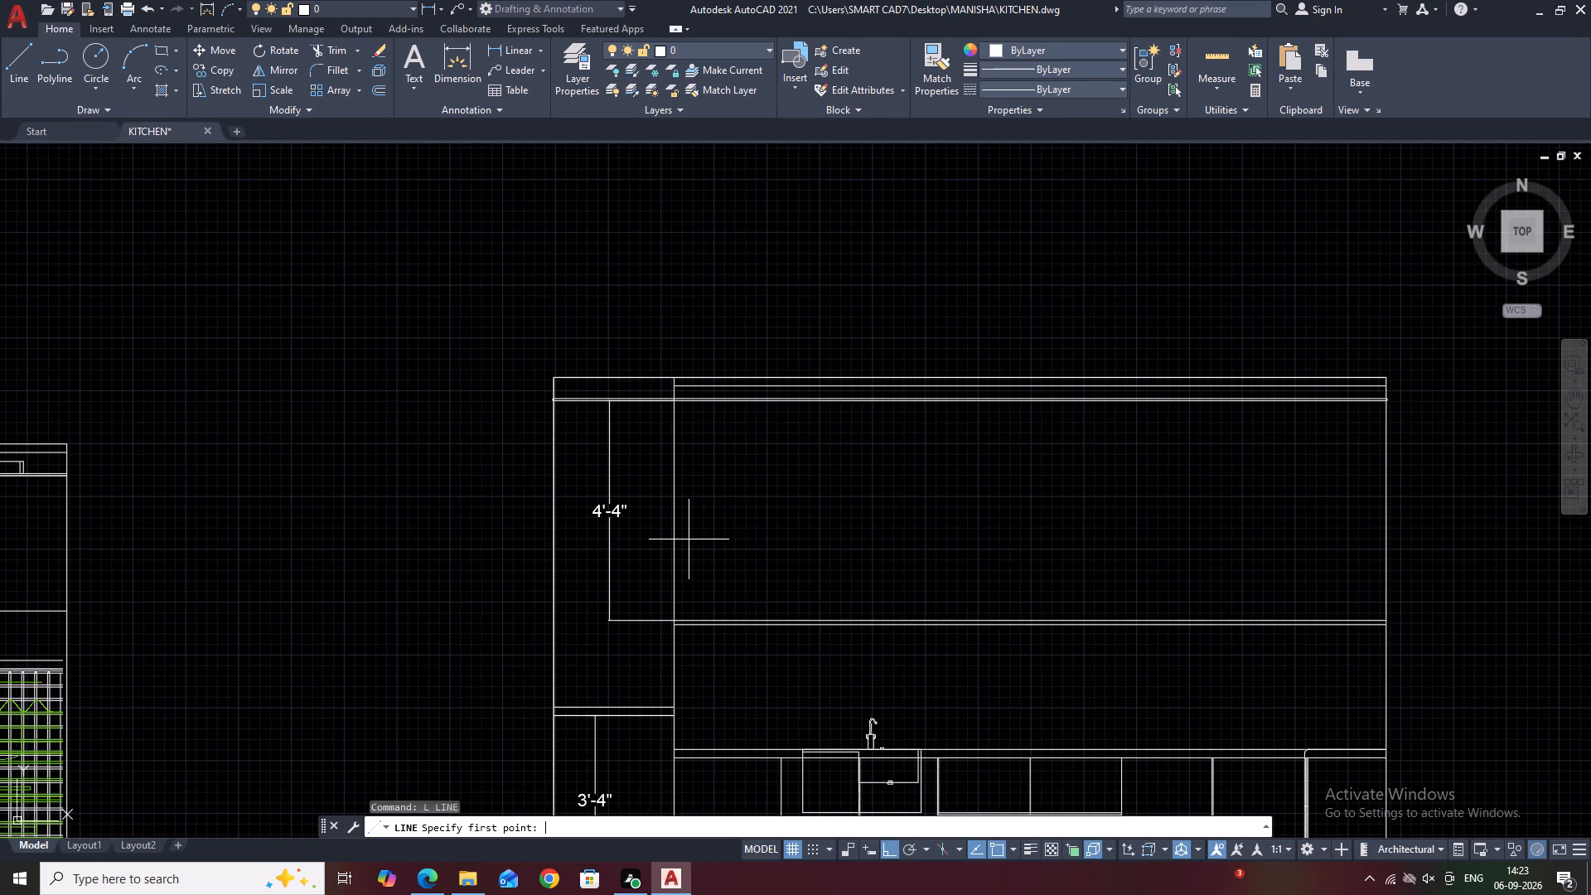
scroll(684, 403, up, 1)
click(662, 403)
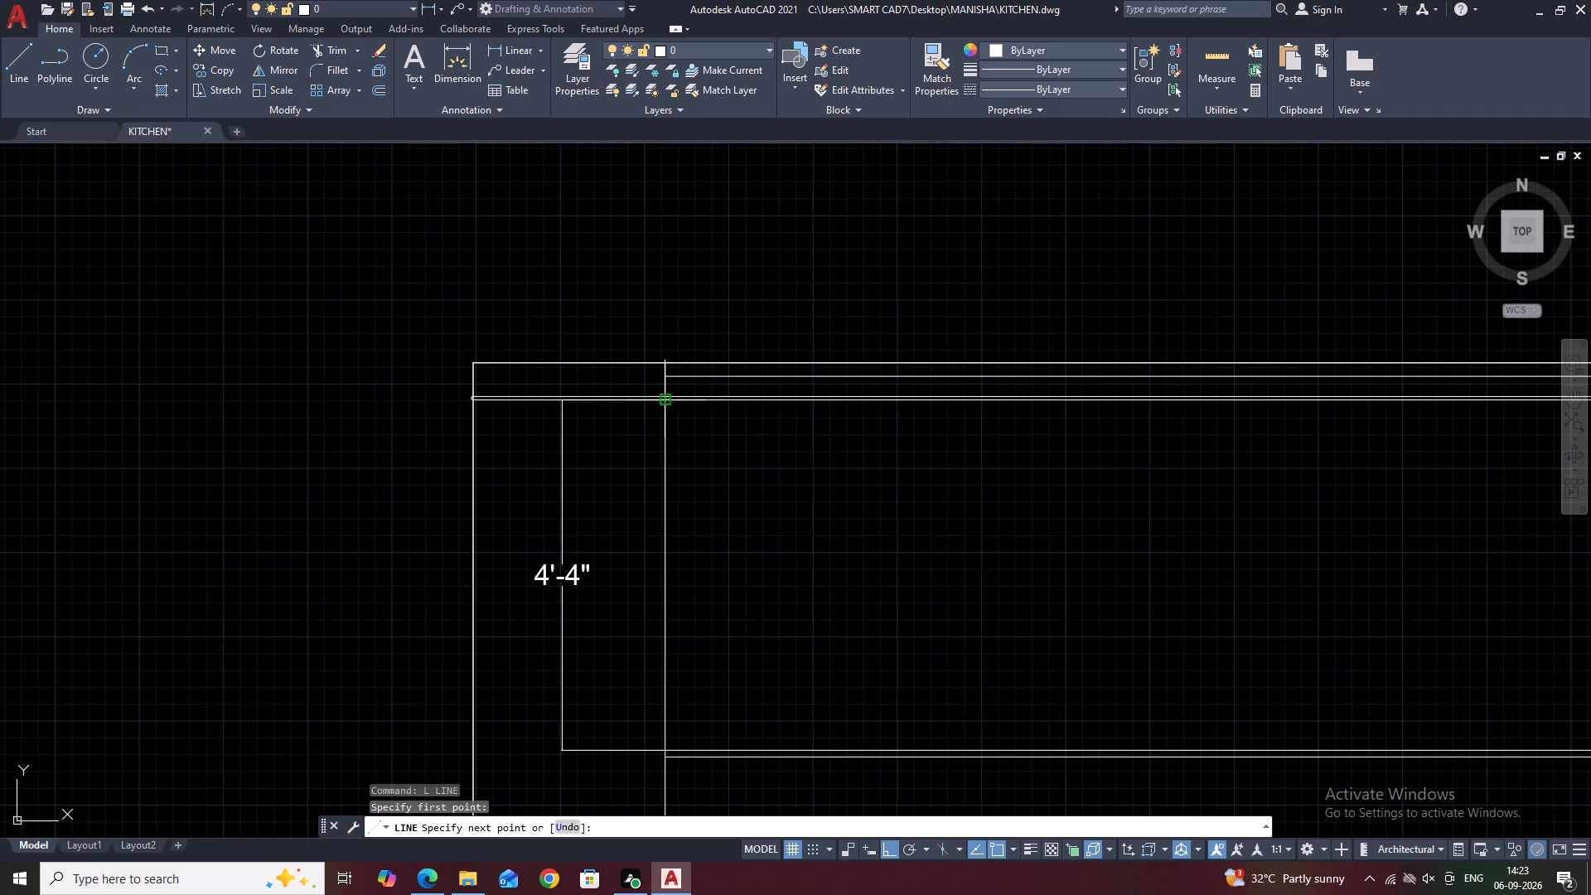
click(666, 751)
key(Escape)
Offset the new vertical line 2'6" to the right to form the first upper cabinet division.
click(667, 700)
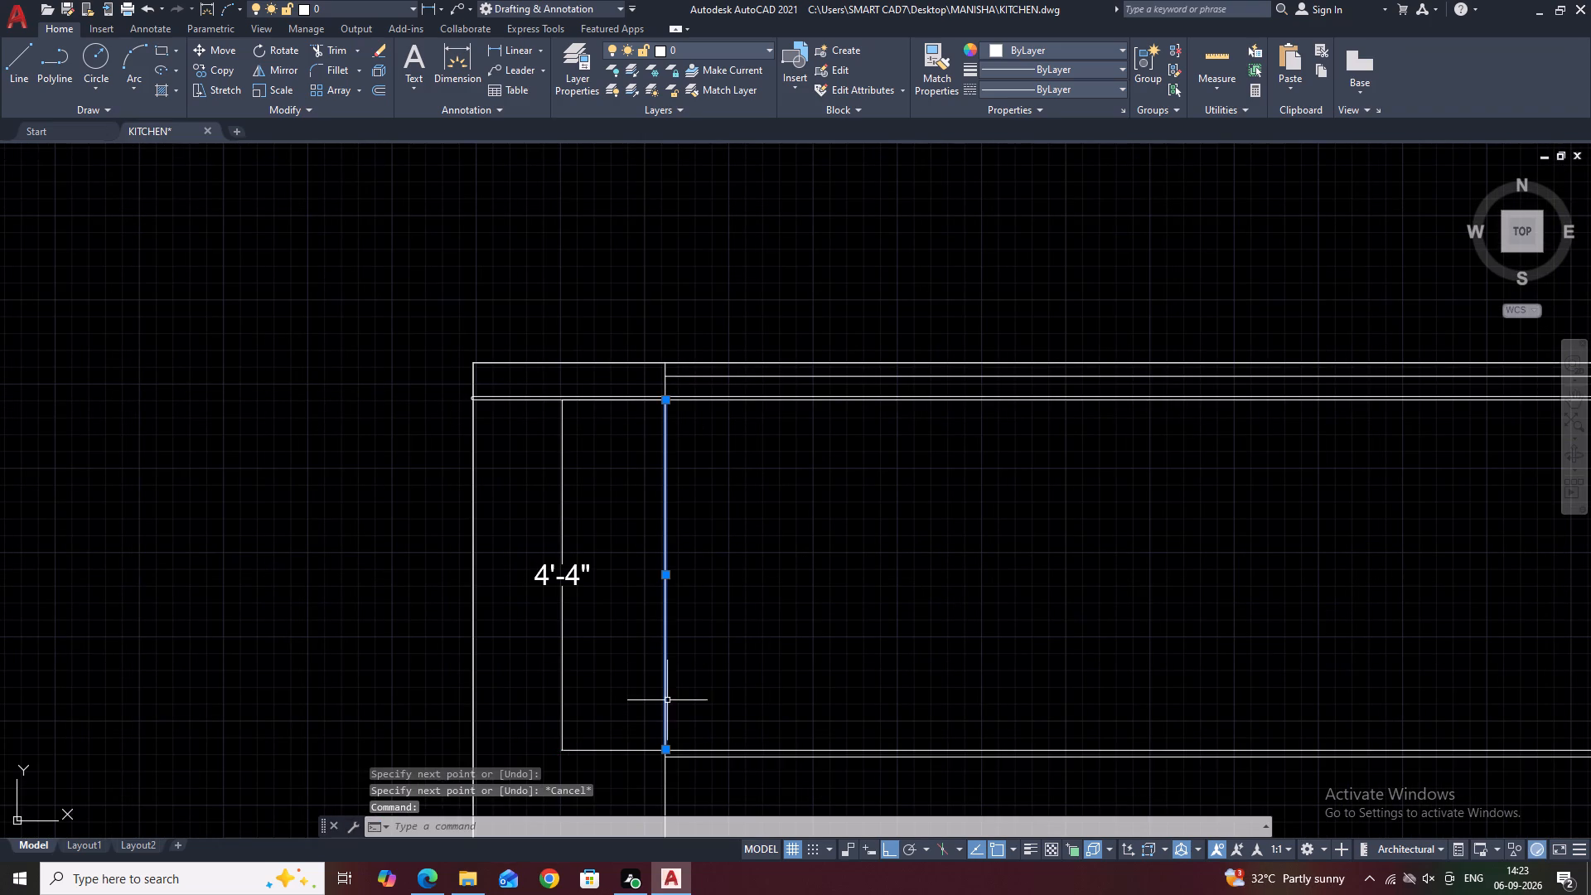
text(O)
key(space)
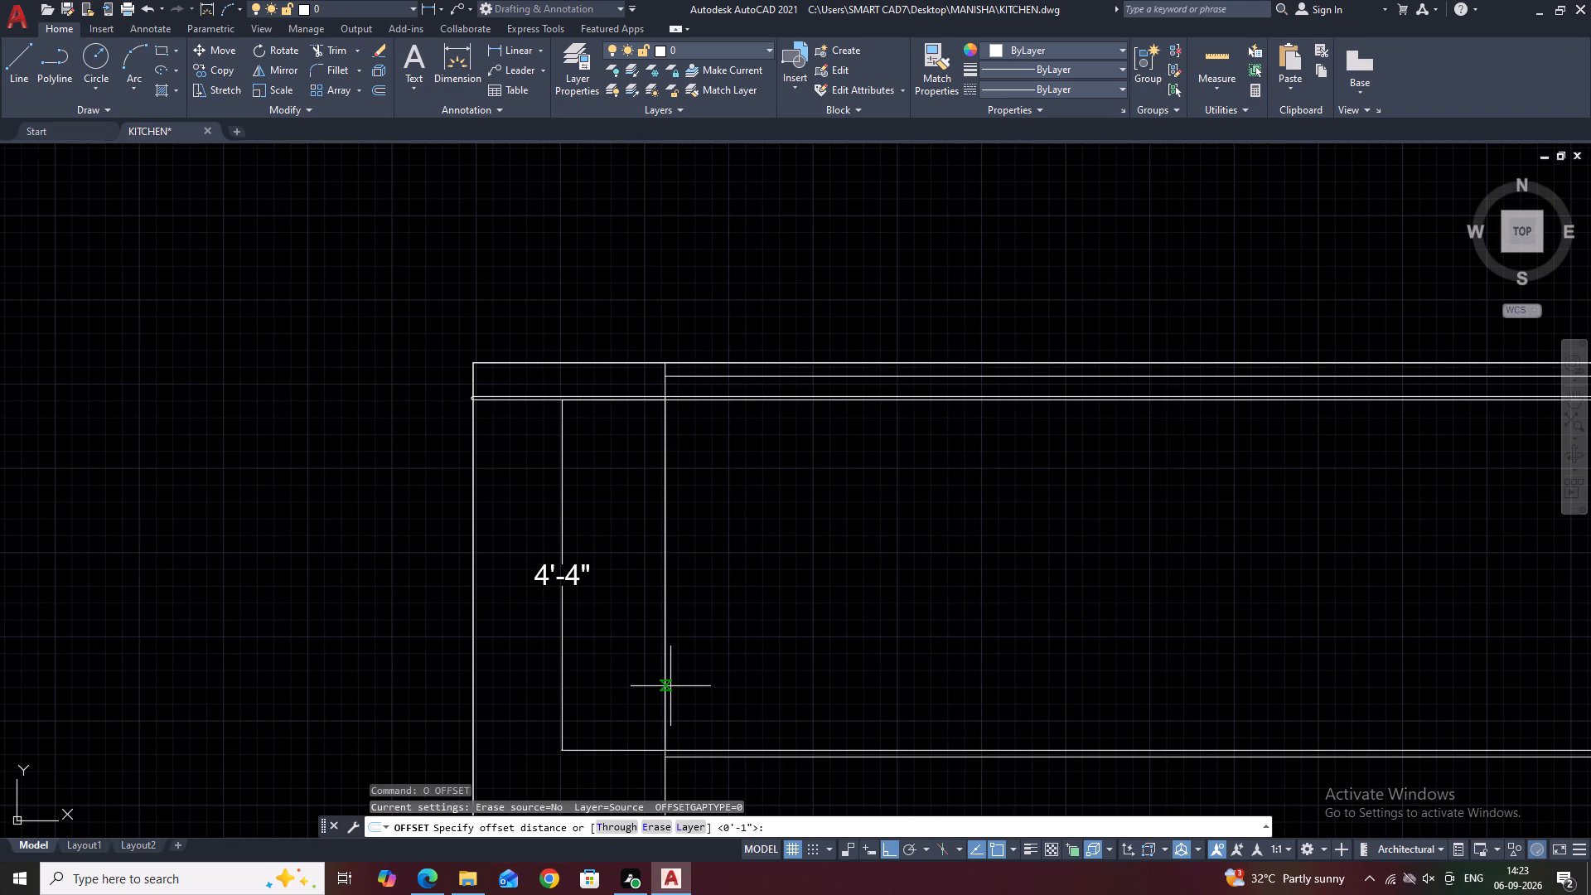
key(2)
key(apostrophe)
key(6)
key(space)
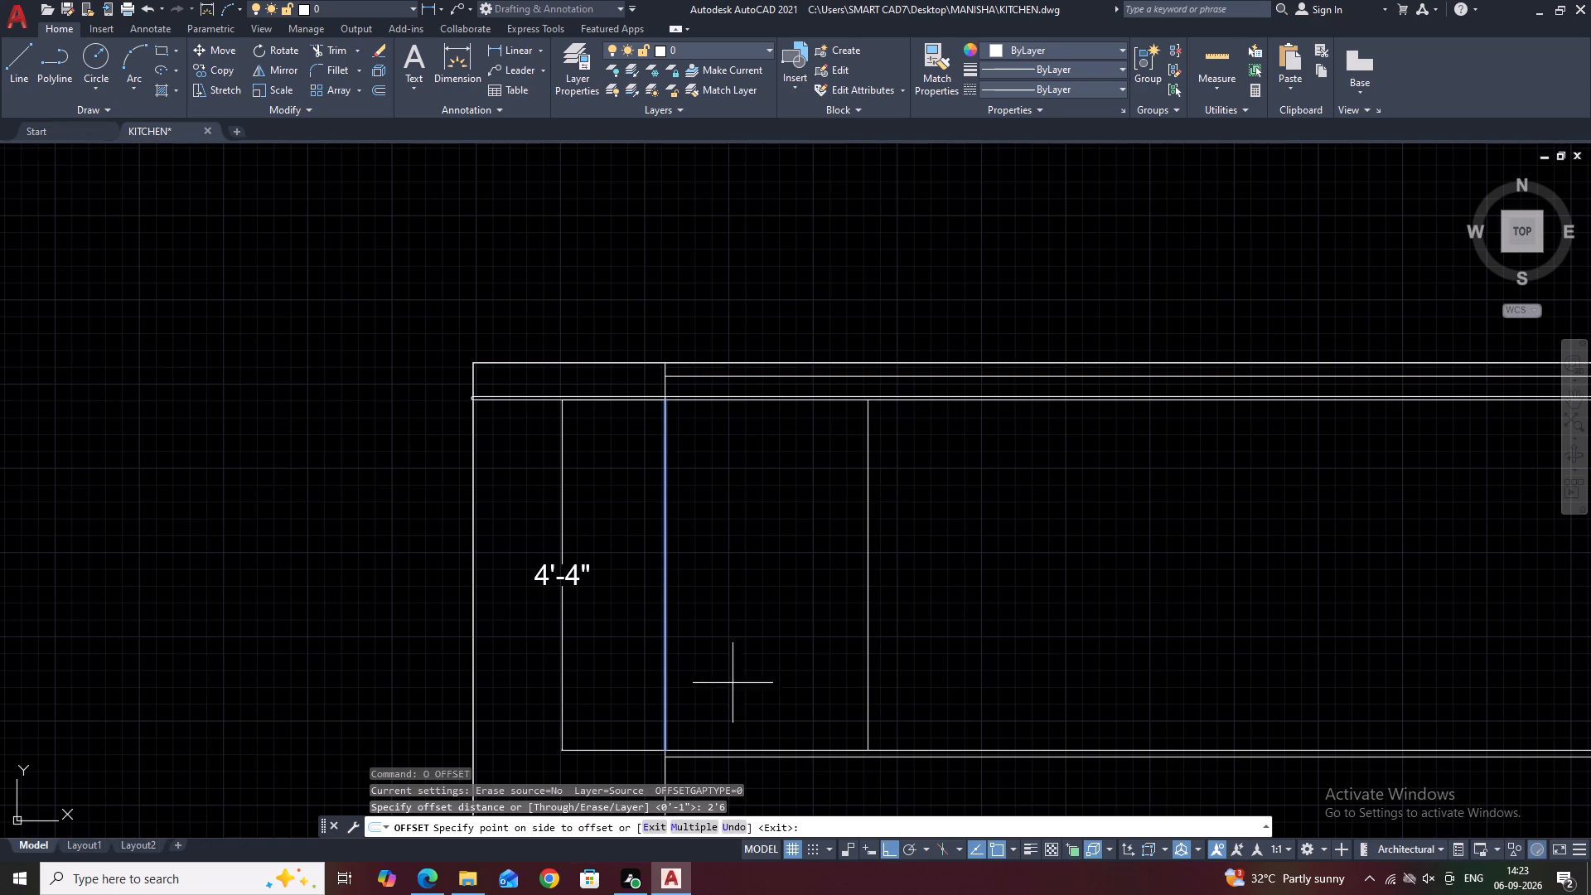
click(814, 660)
key(Escape)
Offset the first upper cabinet division line 3' to the right for the second division.
scroll(707, 665, down, 3)
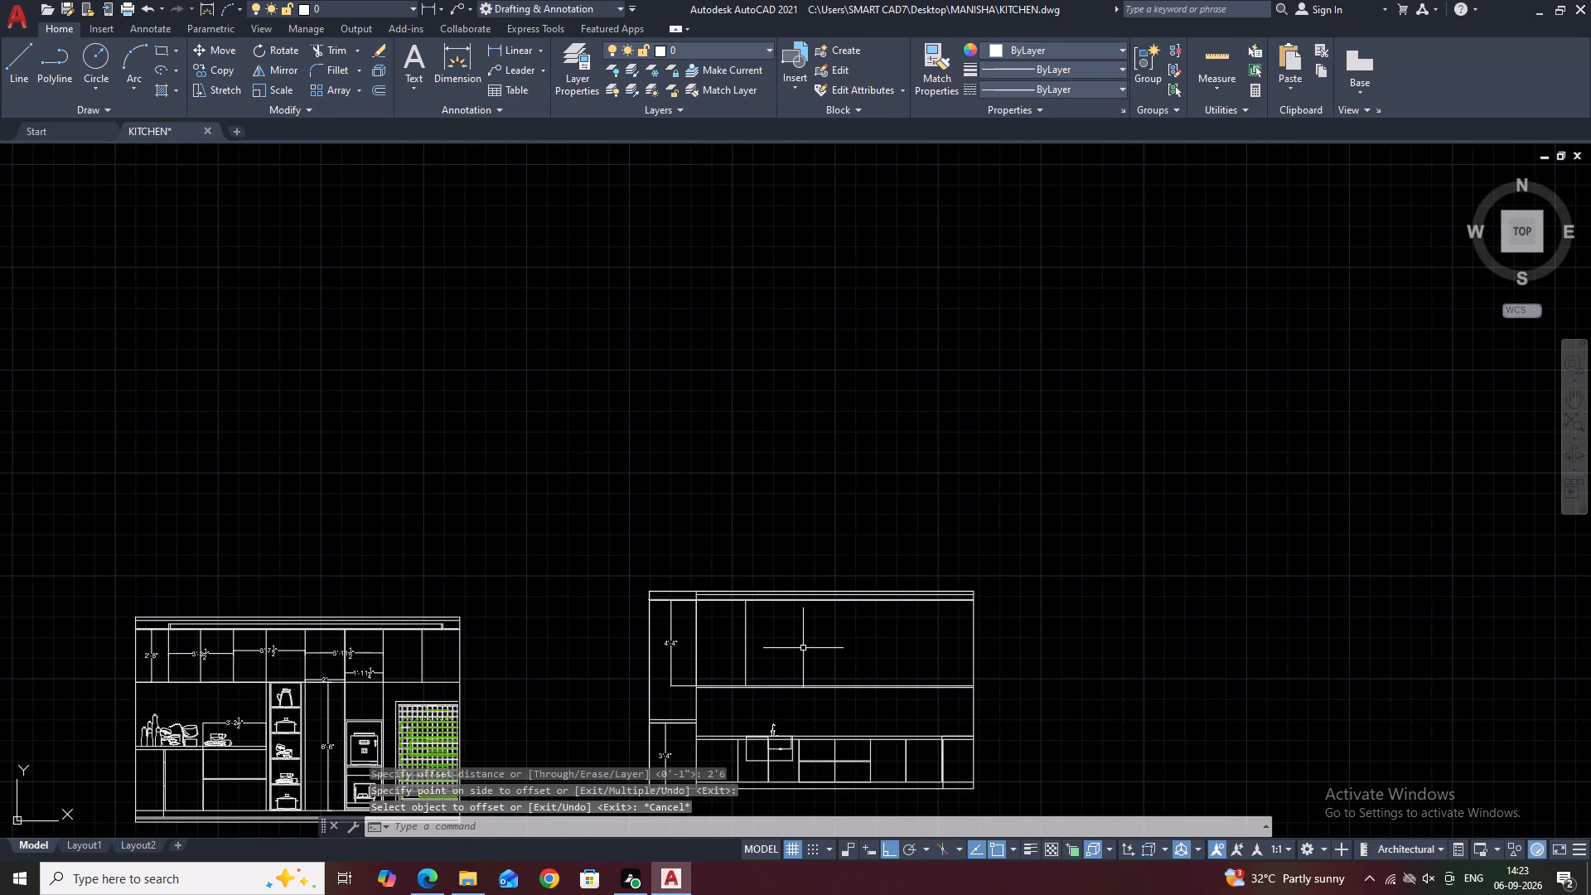
scroll(713, 660, up, 3)
drag(844, 651, 781, 559)
text(O 3')
key(space)
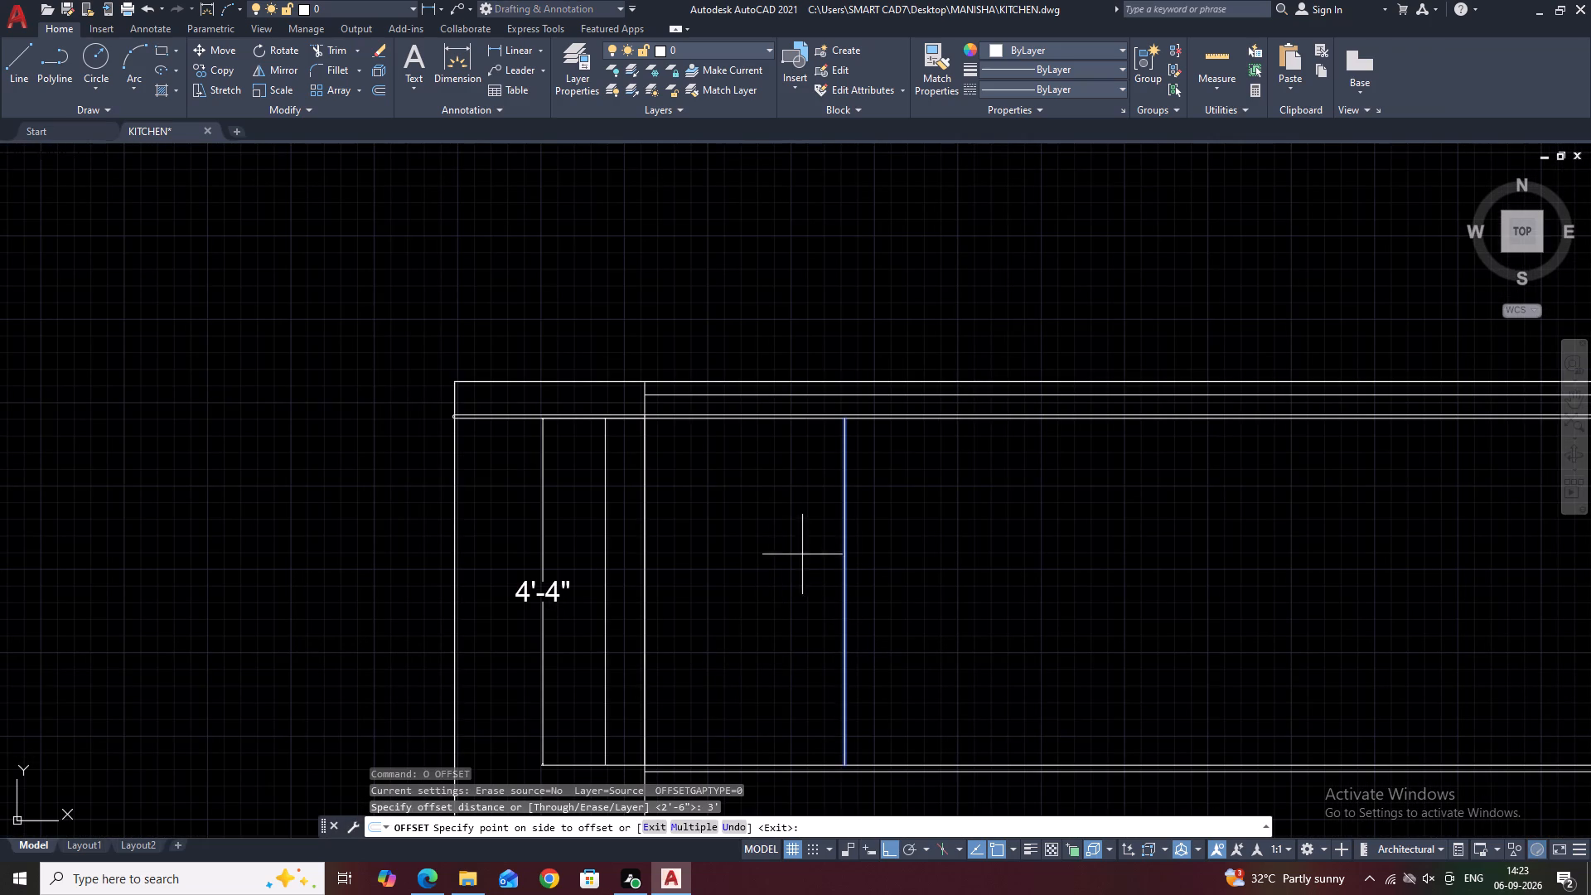
click(943, 579)
scroll(849, 535, down, 1)
middle_drag(1064, 549, 921, 578)
key(Escape)
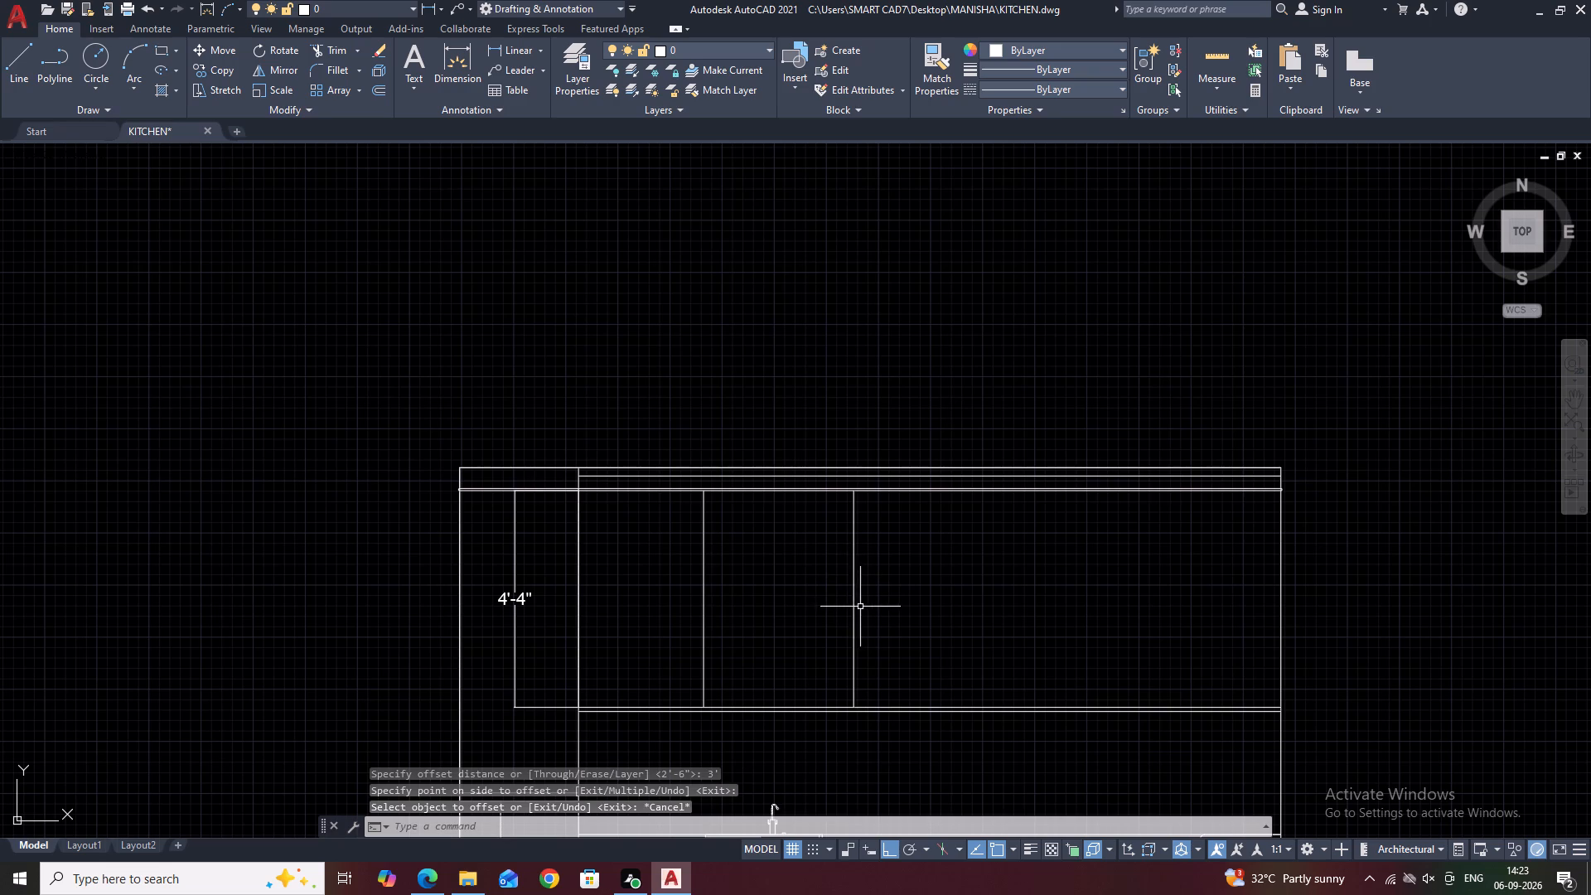
Offset the second upper cabinet division line 2'5" to the right for the third division.
click(862, 607)
click(832, 560)
text(O)
key(space)
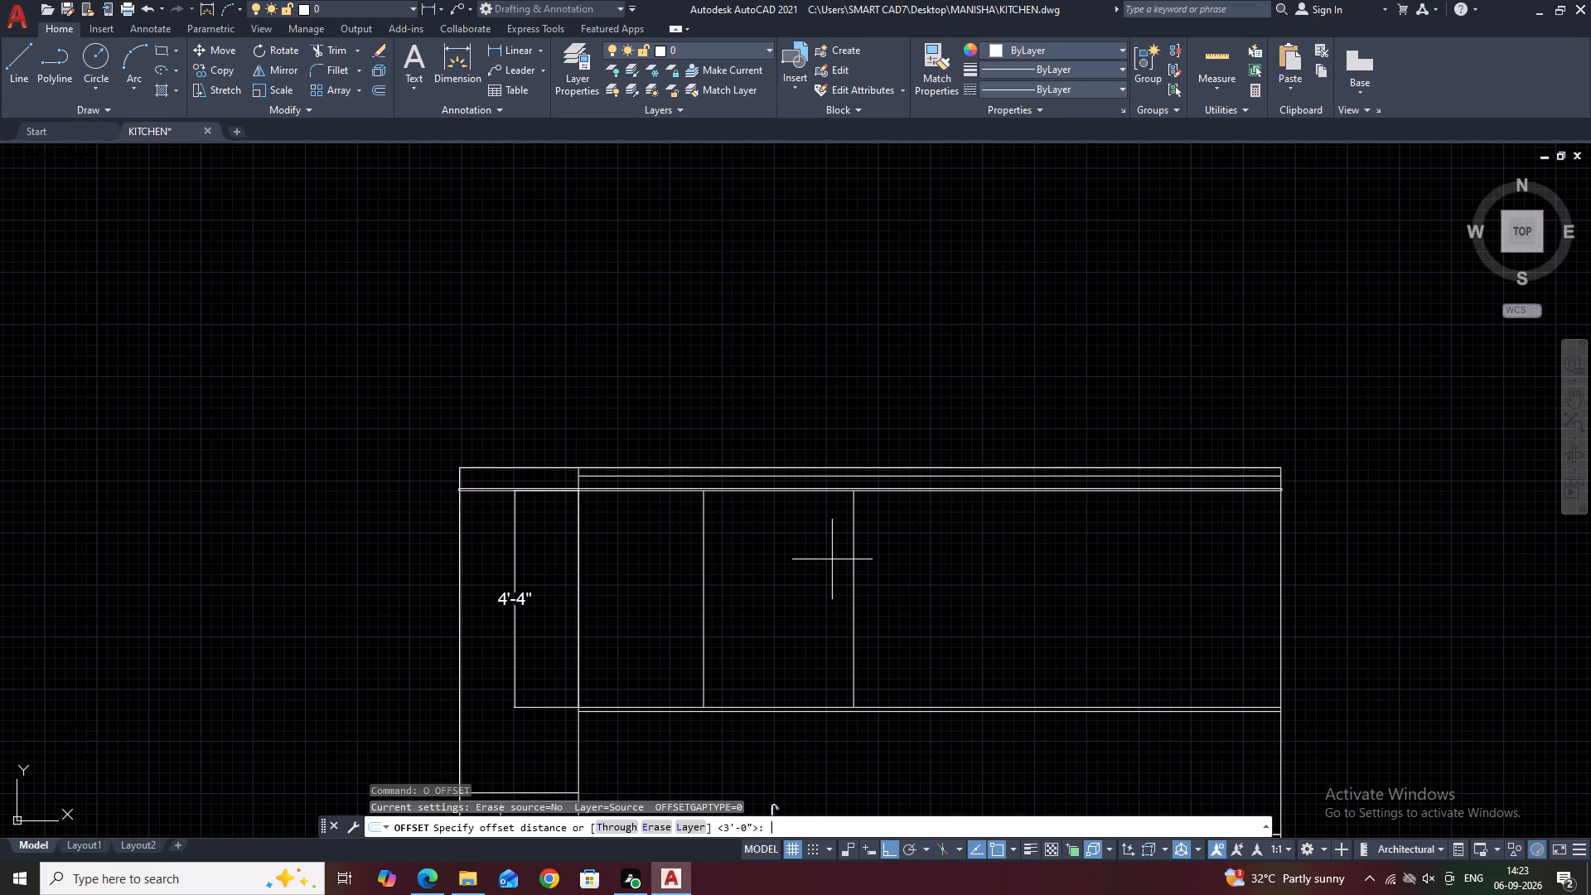
text(2'5)
key(space)
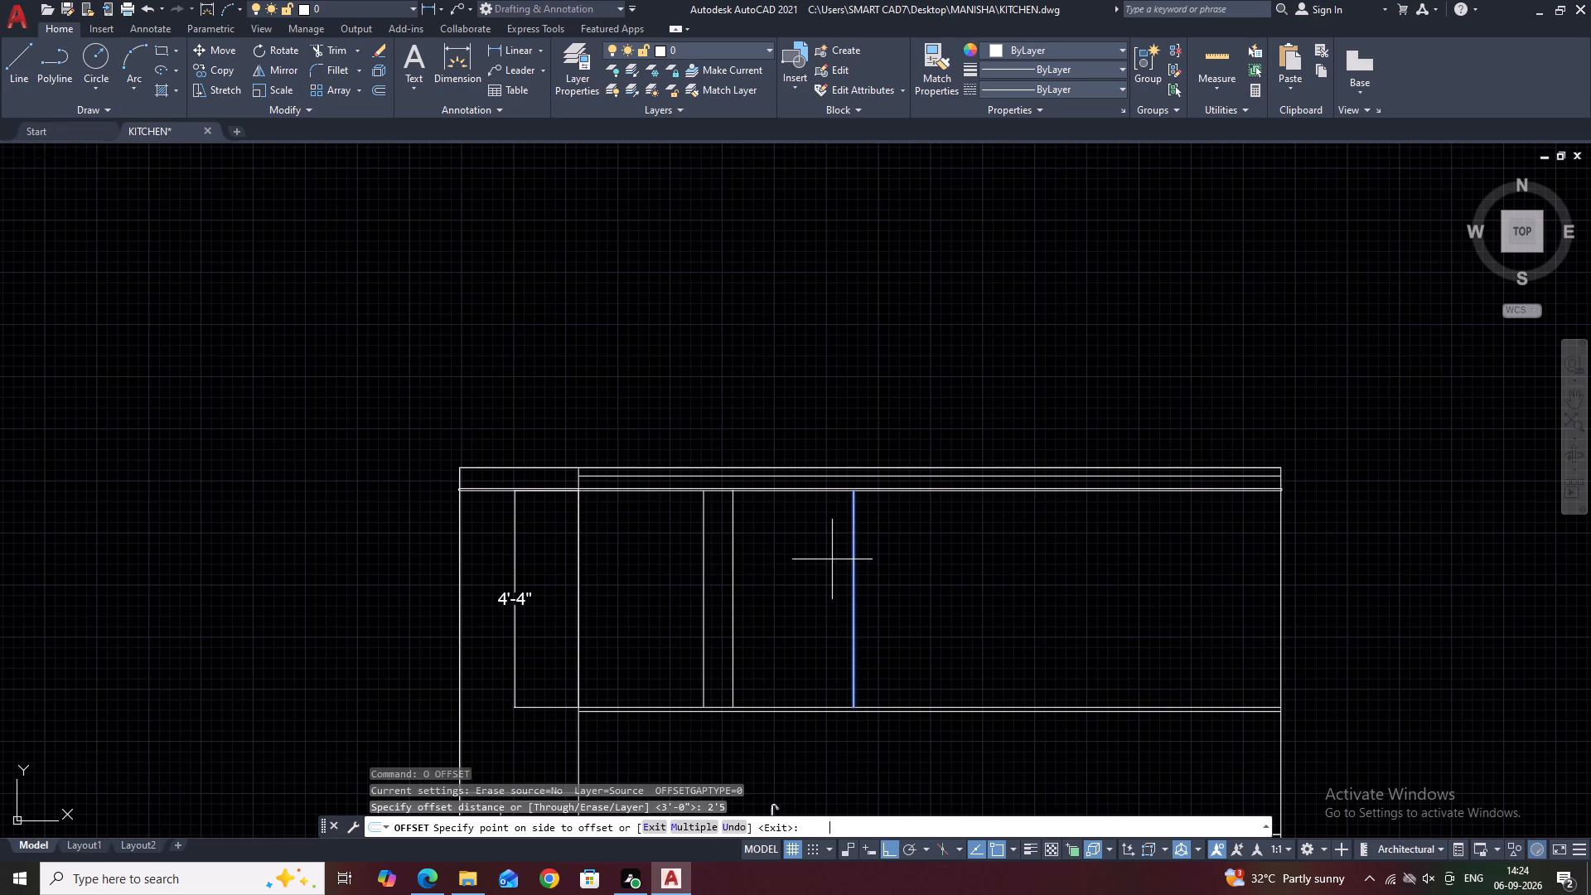
click(1234, 485)
key(Escape)
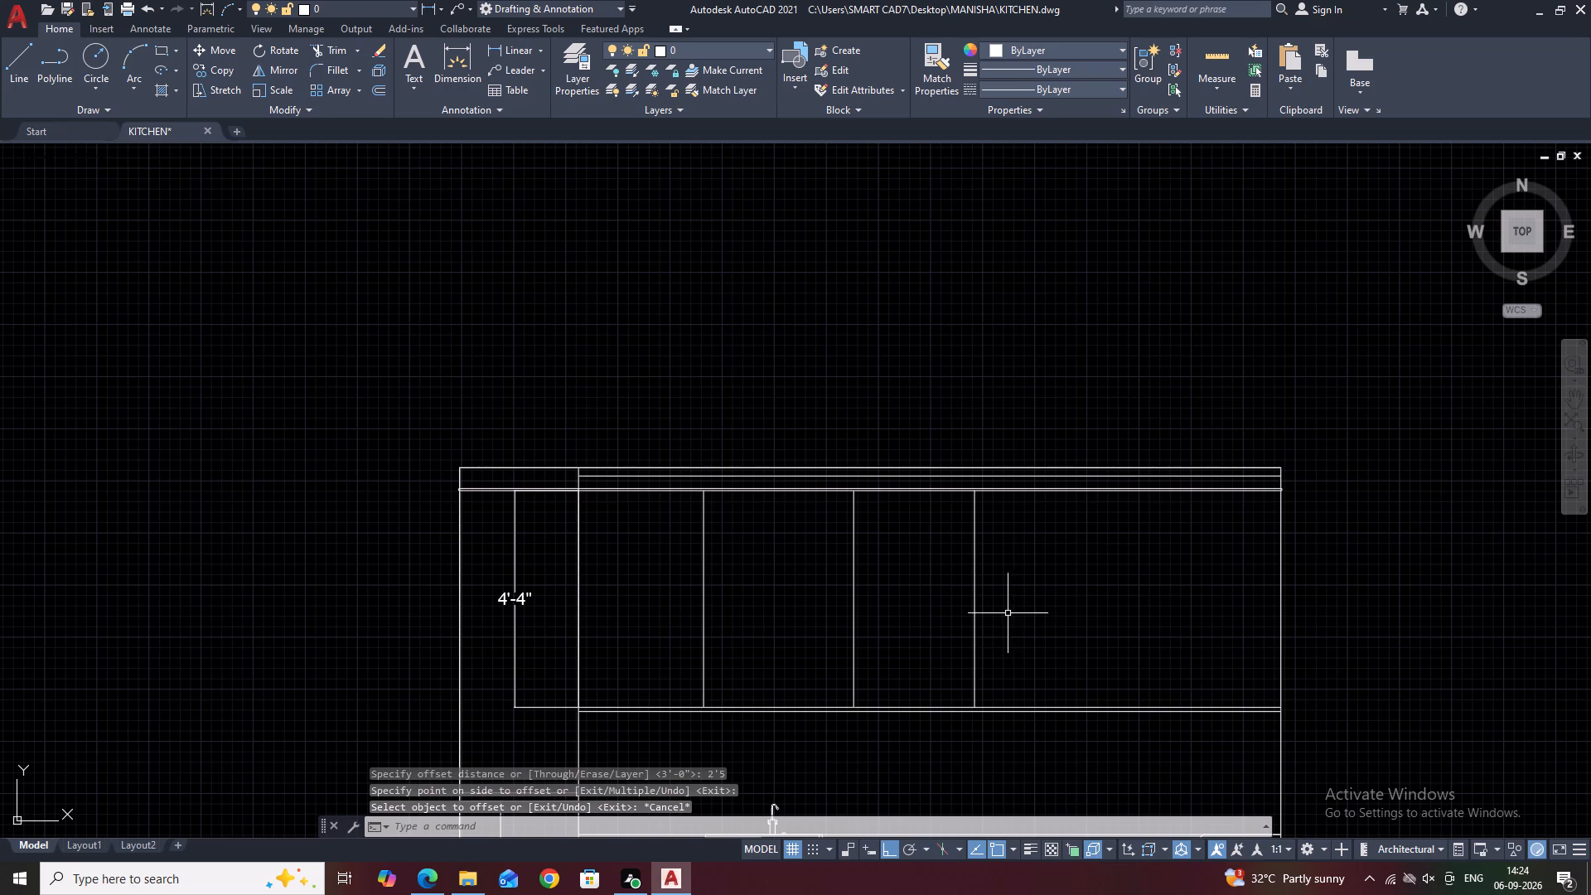
Offset the third upper cabinet division line 2'5" to the right for the fourth division.
key(space)
key(space)
click(975, 610)
click(1057, 610)
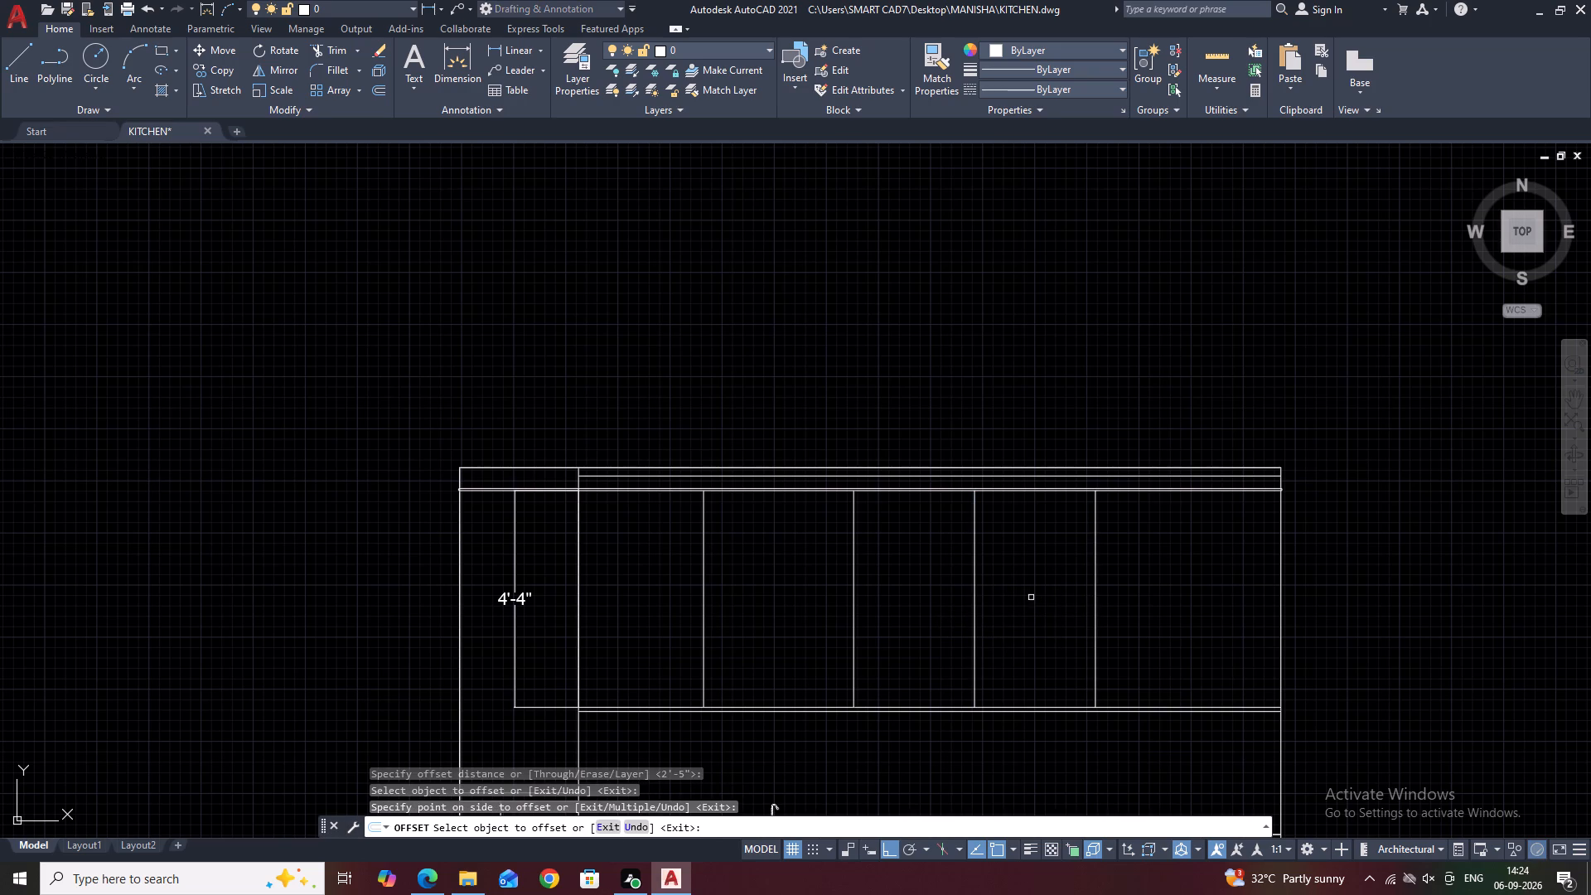
key(Escape)
Offset the fourth upper cabinet division line 3'1.25" to the right for the fifth division.
middle_drag(1173, 602, 977, 606)
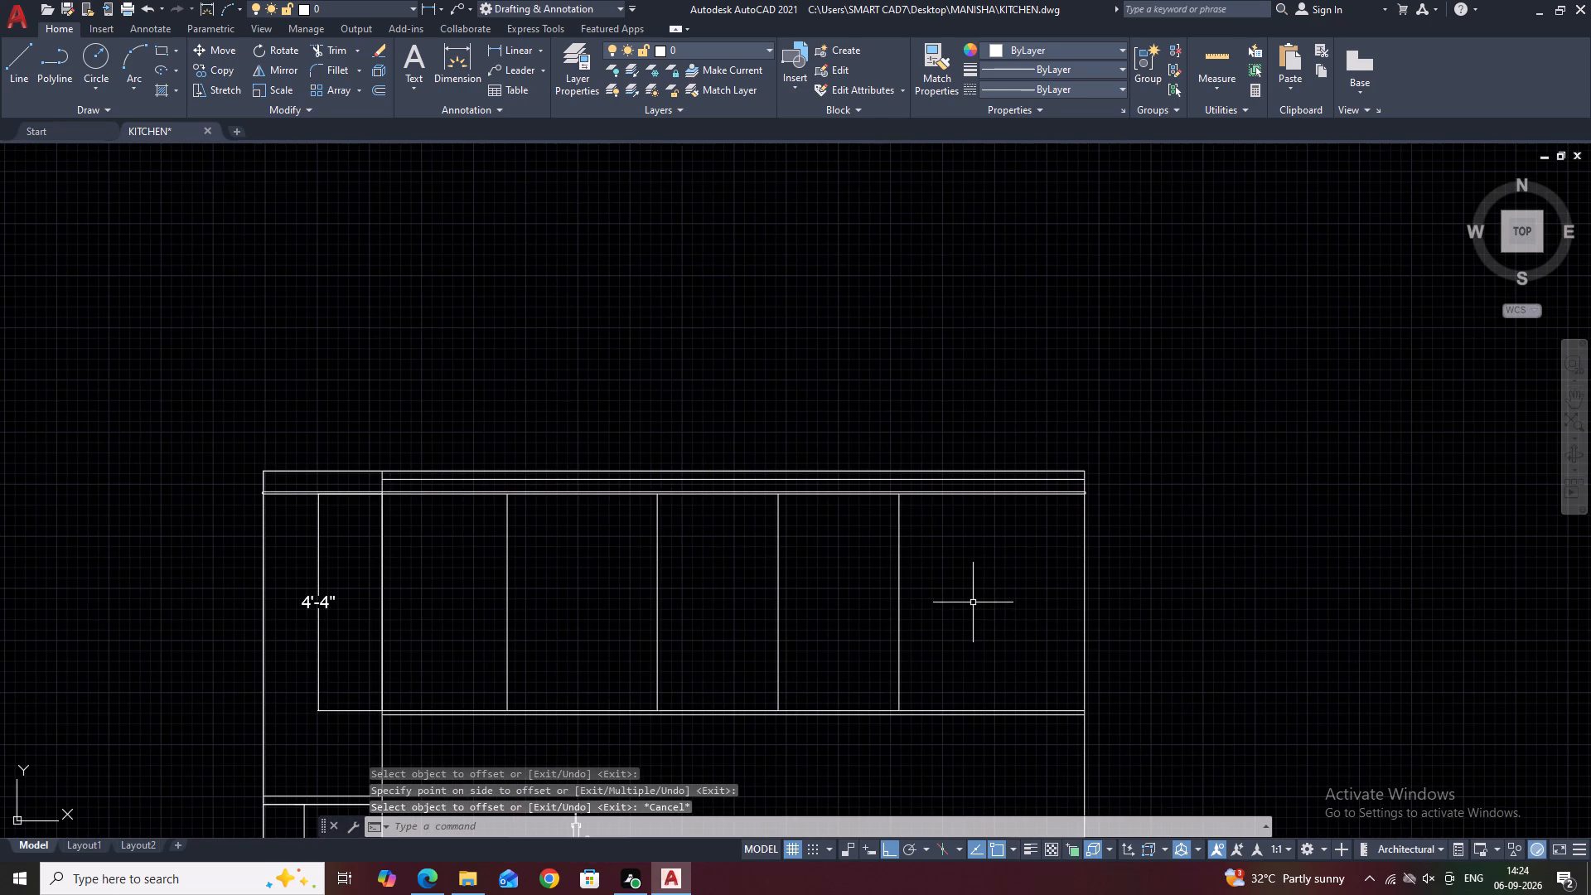
click(946, 594)
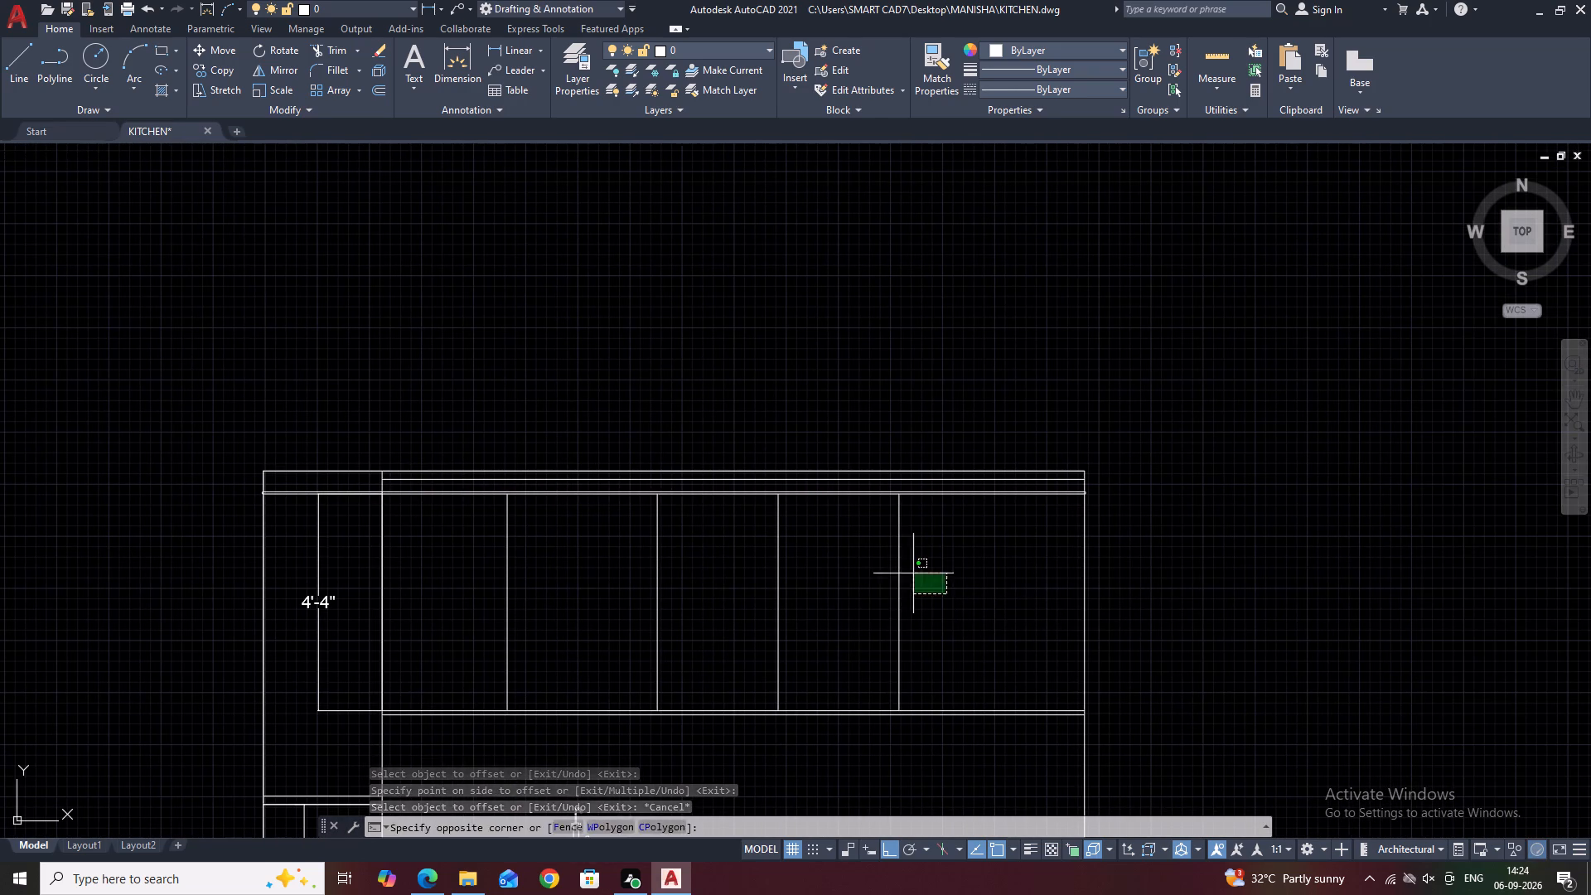
click(878, 551)
text(O)
key(space)
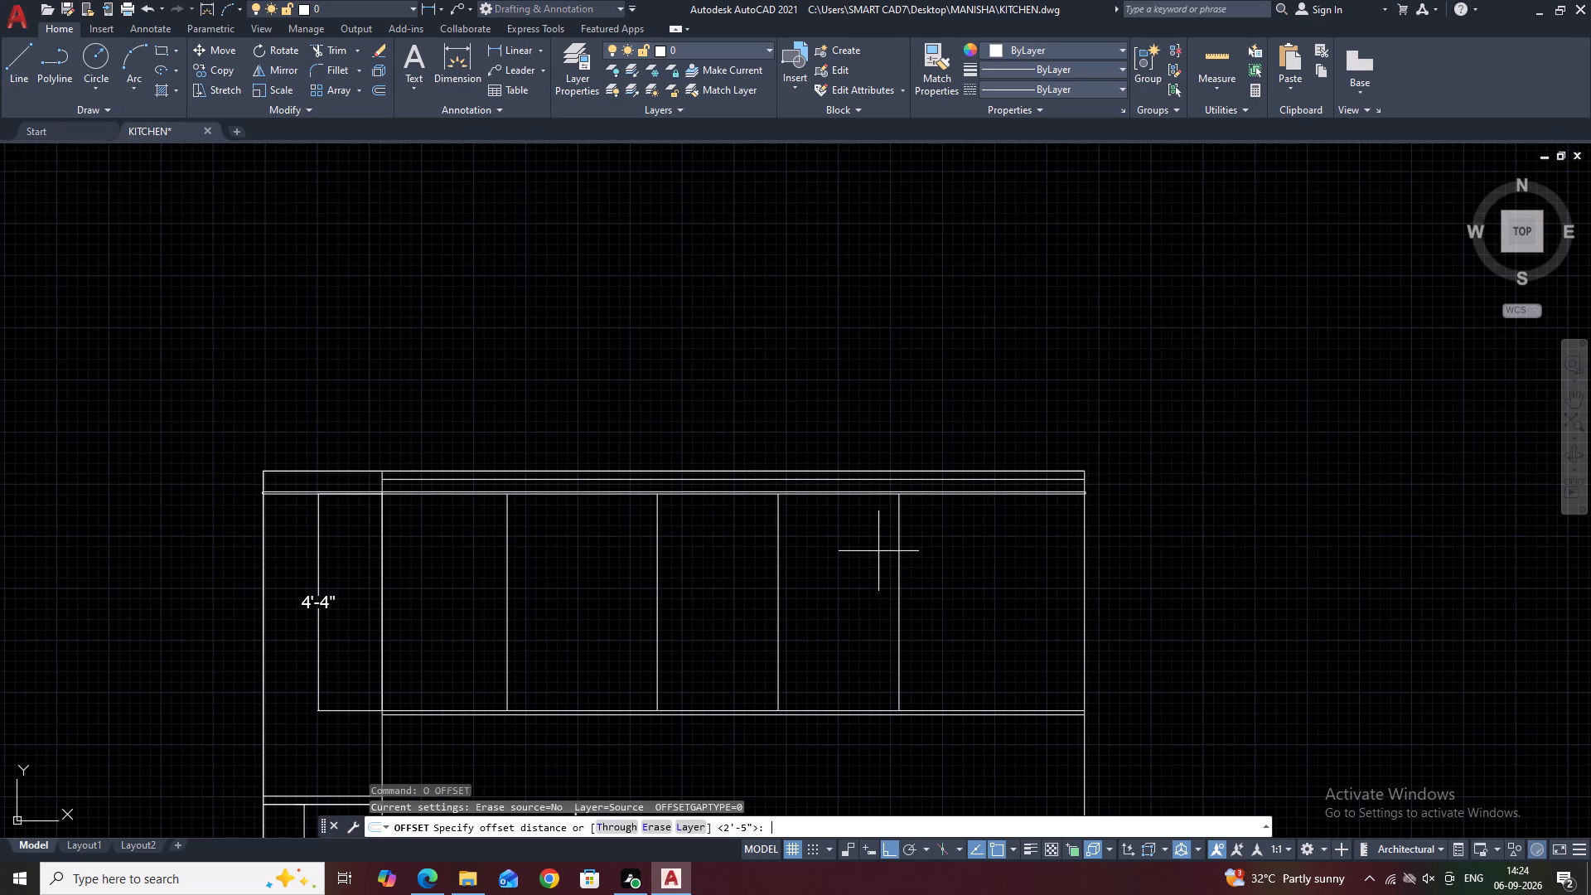
text(3')
text(1.25)
key(space)
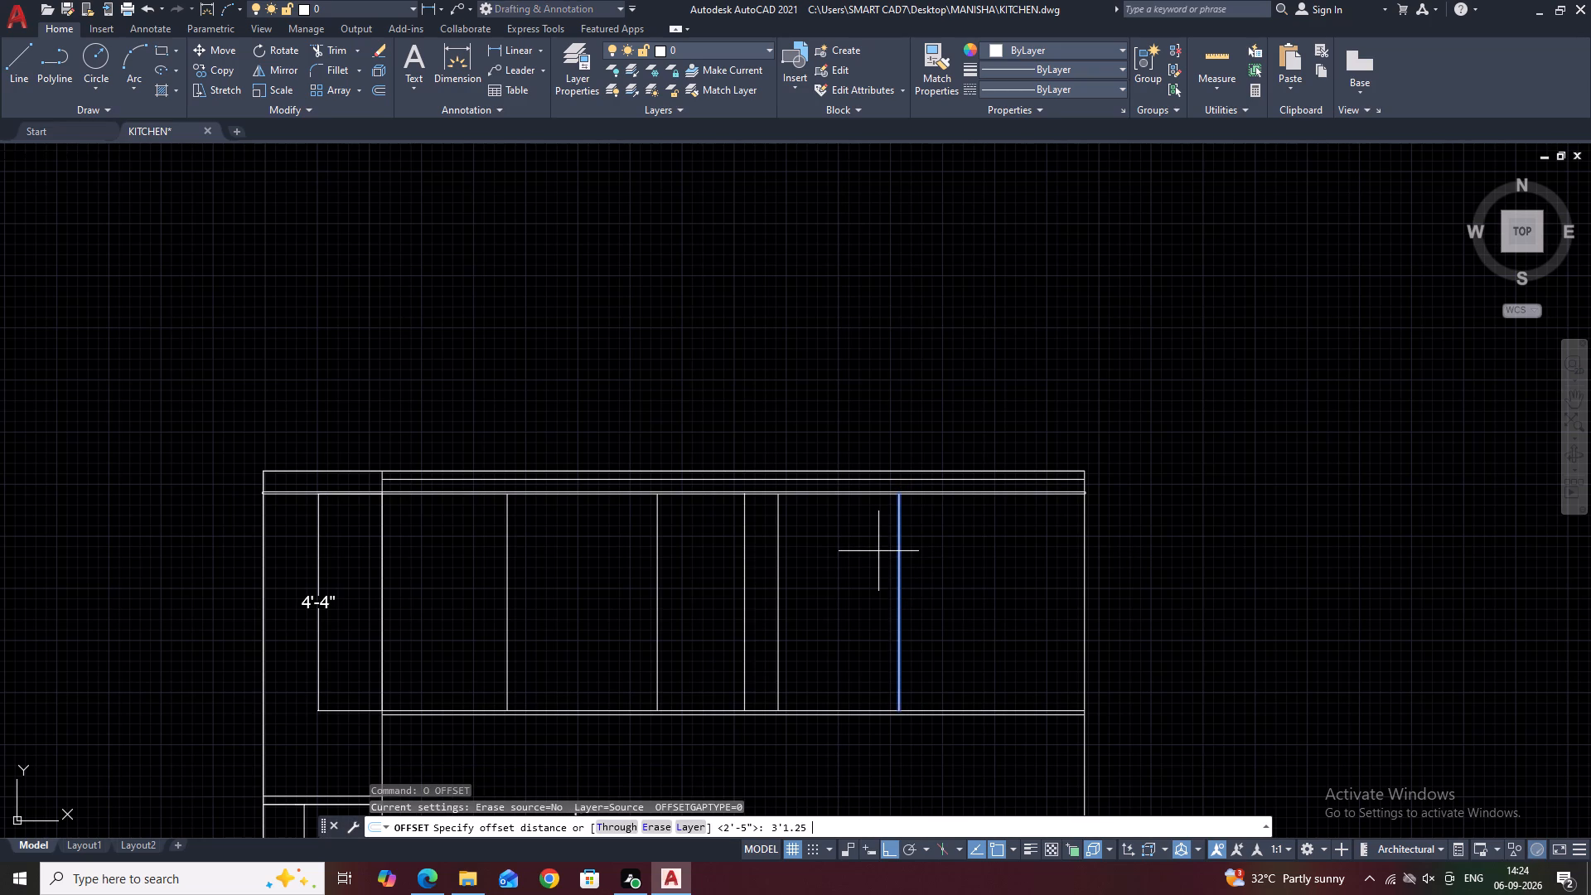
click(1027, 597)
key(Escape)
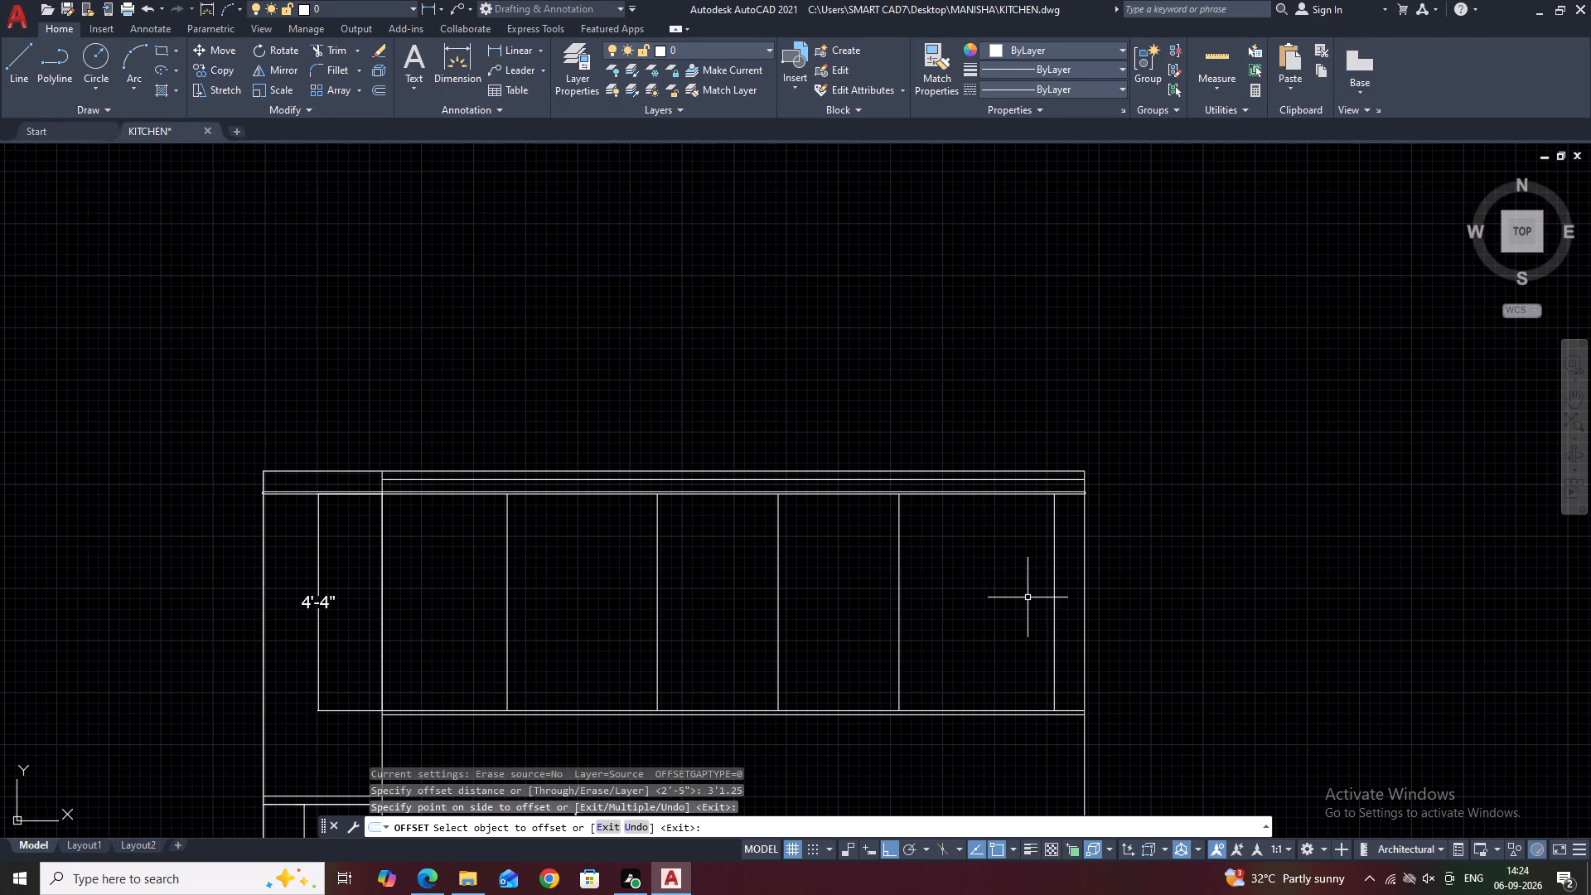
Trim the elevation's right-hand boundary line beside the upper cabinets, the backsplash gap and the base cabinets.
middle_drag(1144, 614, 1041, 613)
scroll(985, 618, up, 1)
click(976, 597)
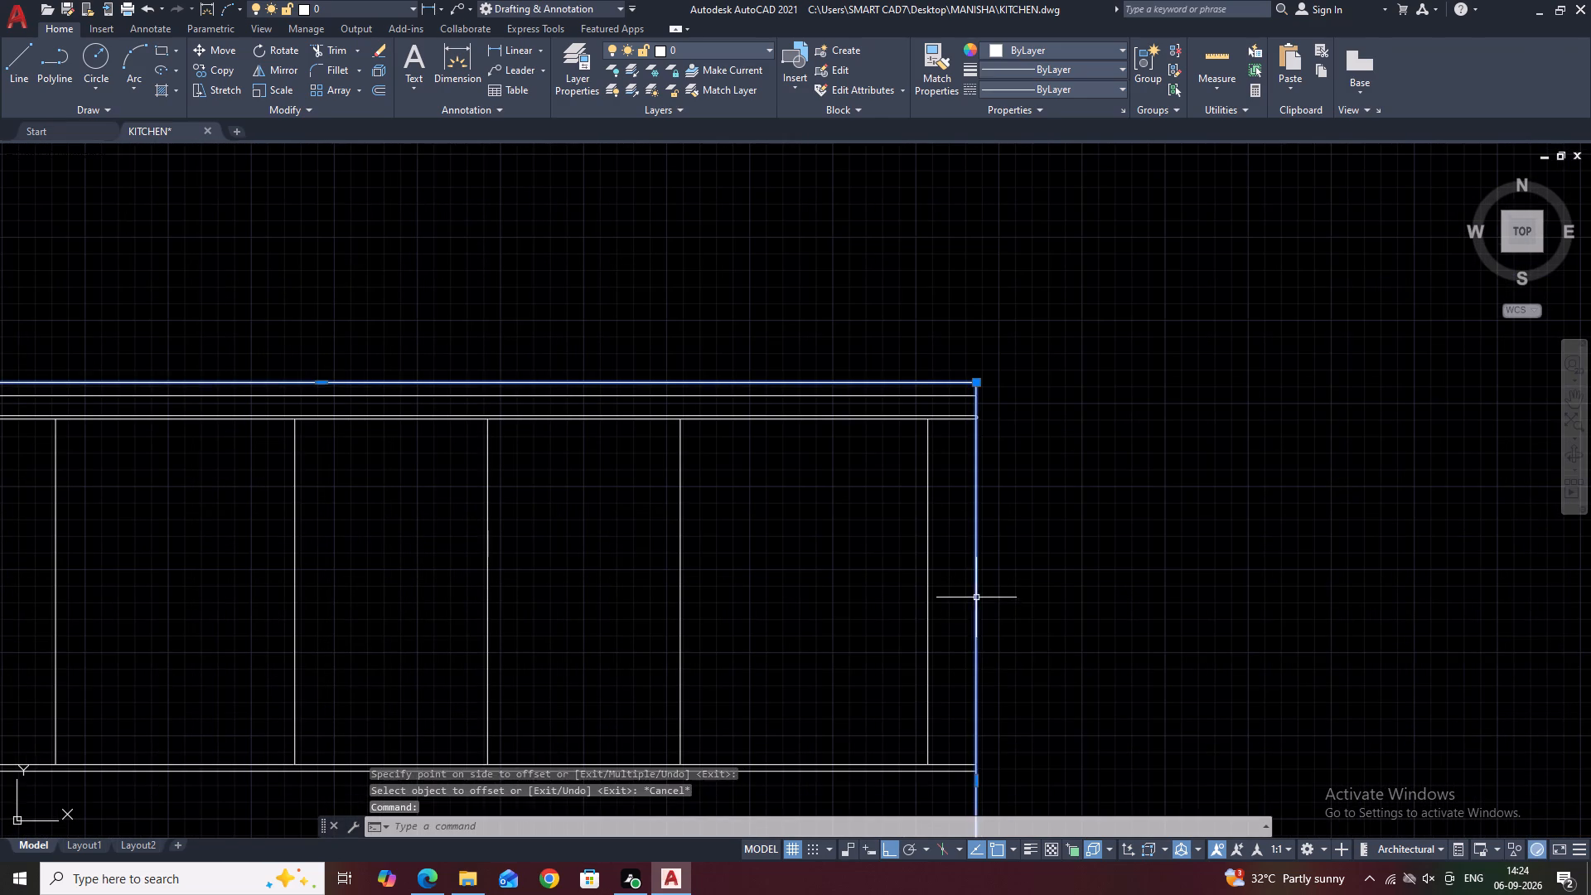
middle_drag(1057, 639, 1029, 491)
scroll(1028, 490, down, 3)
key(Escape)
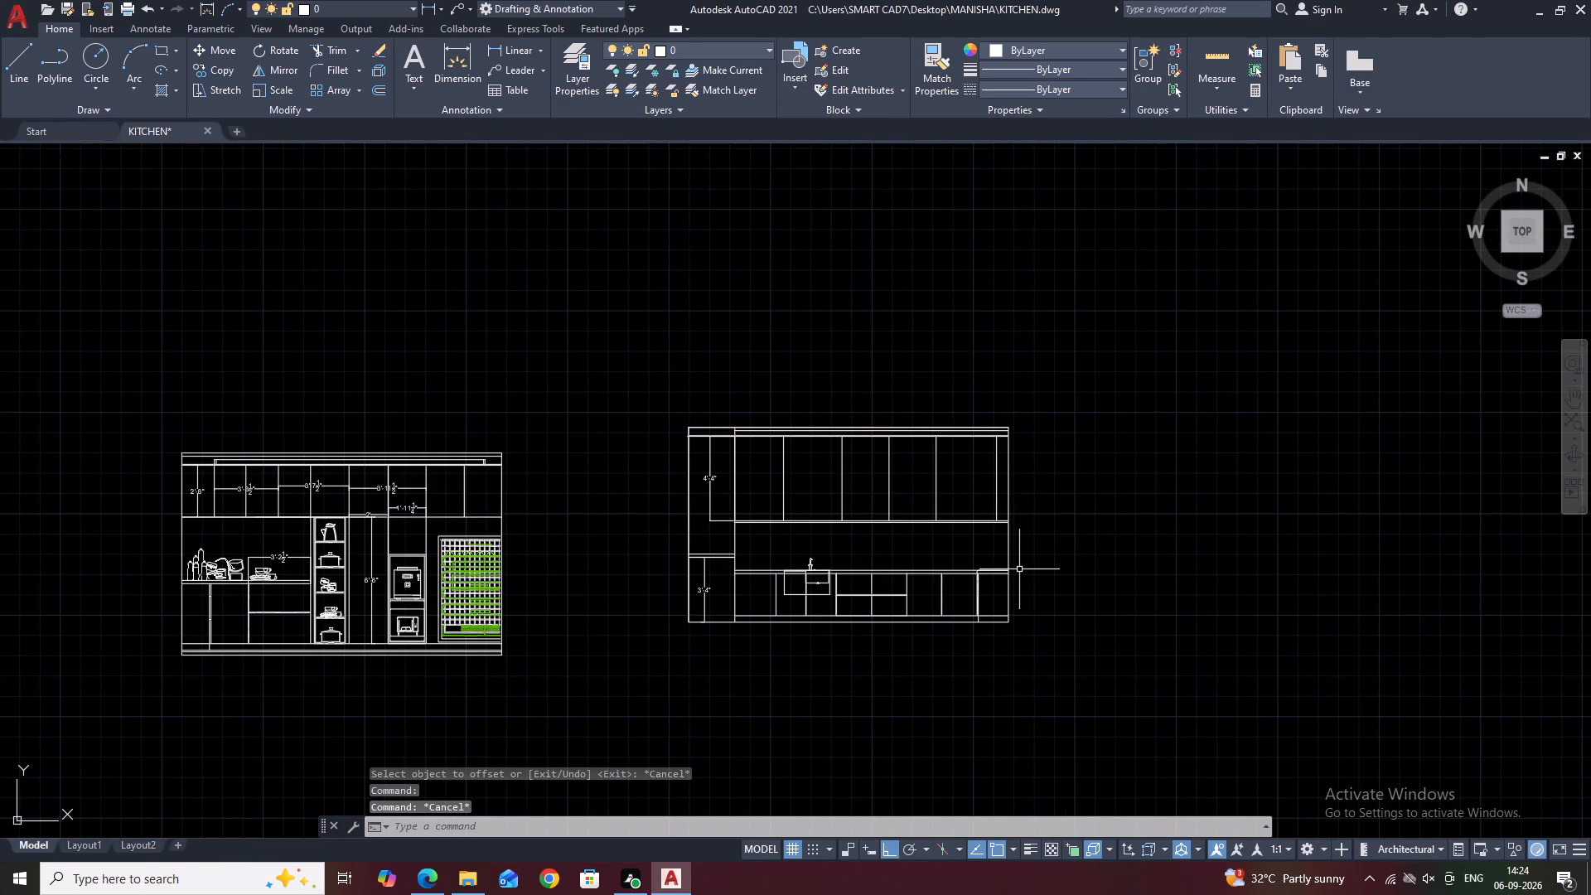
key(t)
key(r)
key(space)
click(1008, 539)
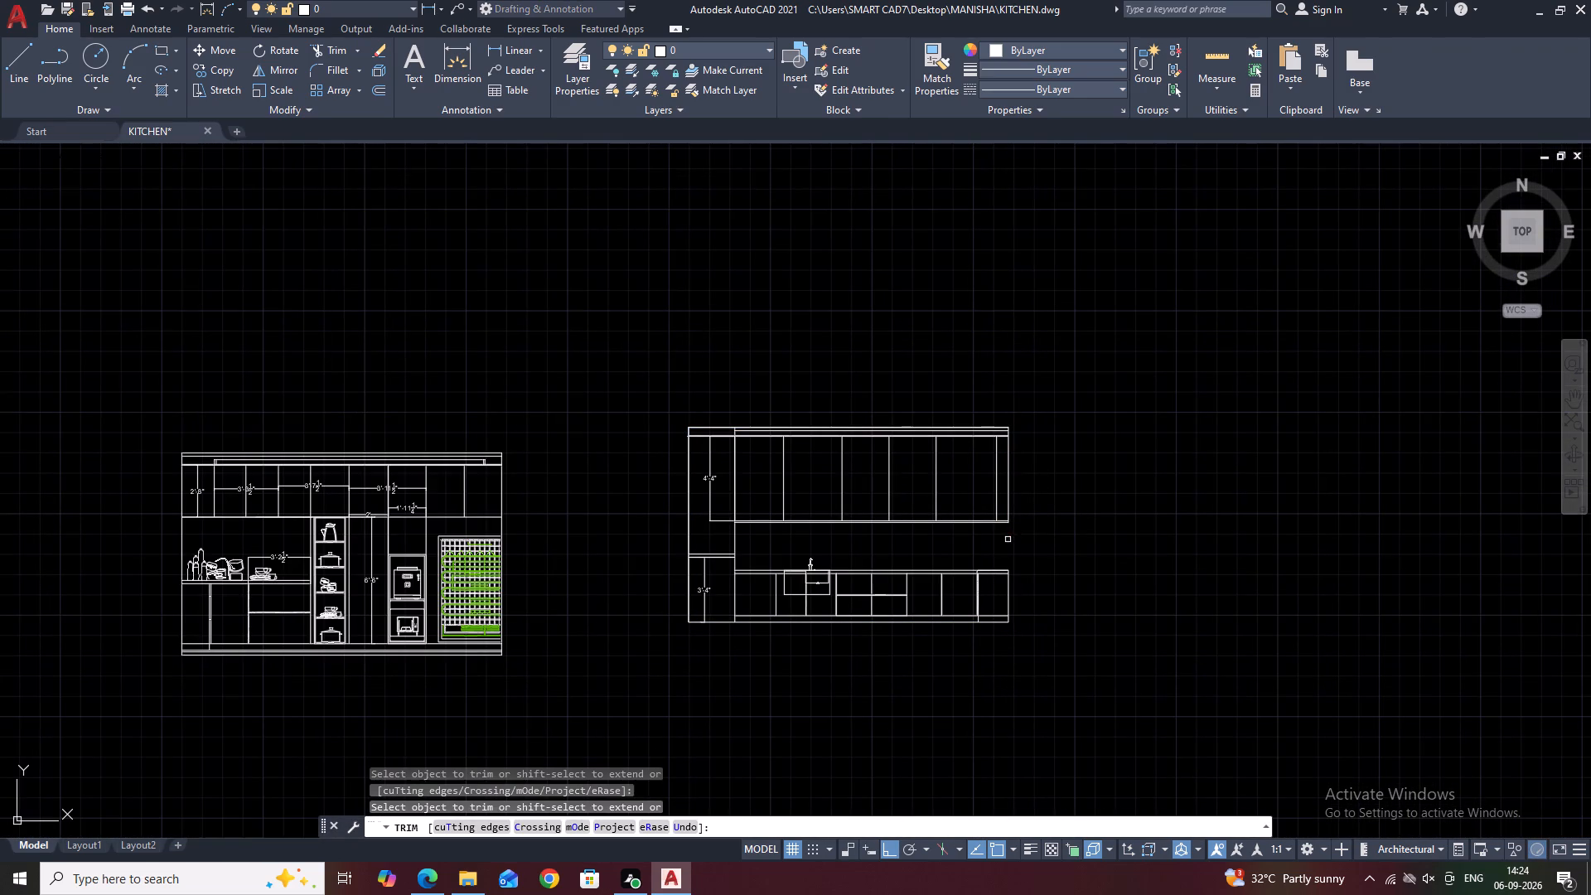
click(1008, 507)
scroll(1013, 595, up, 2)
click(1025, 581)
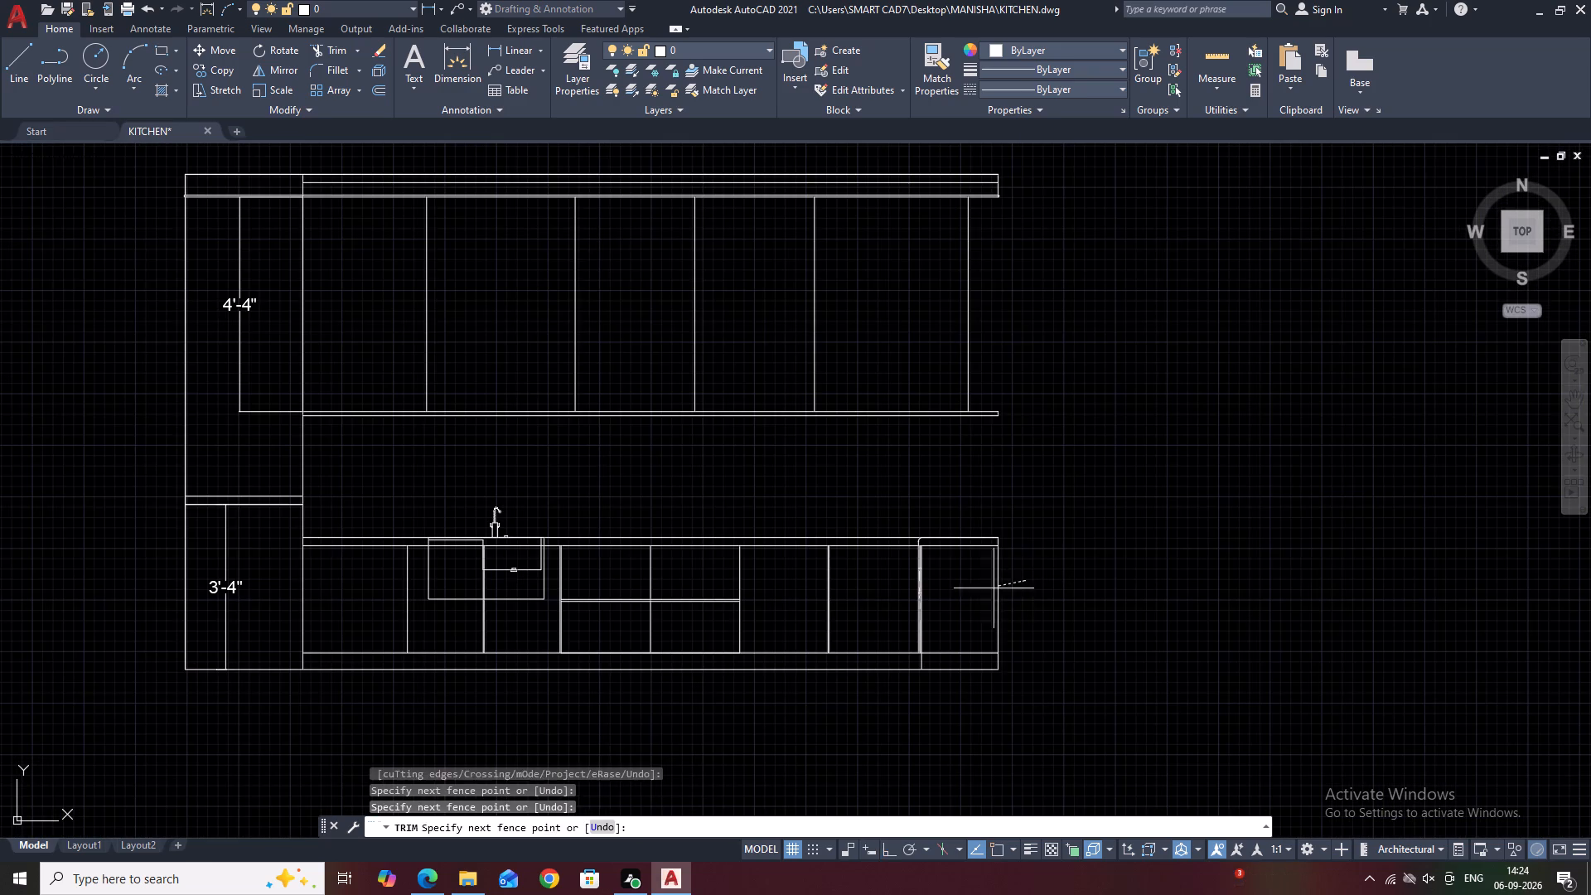
click(973, 601)
scroll(986, 576, up, 2)
key(Escape)
scroll(994, 523, down, 4)
middle_drag(1009, 421, 999, 454)
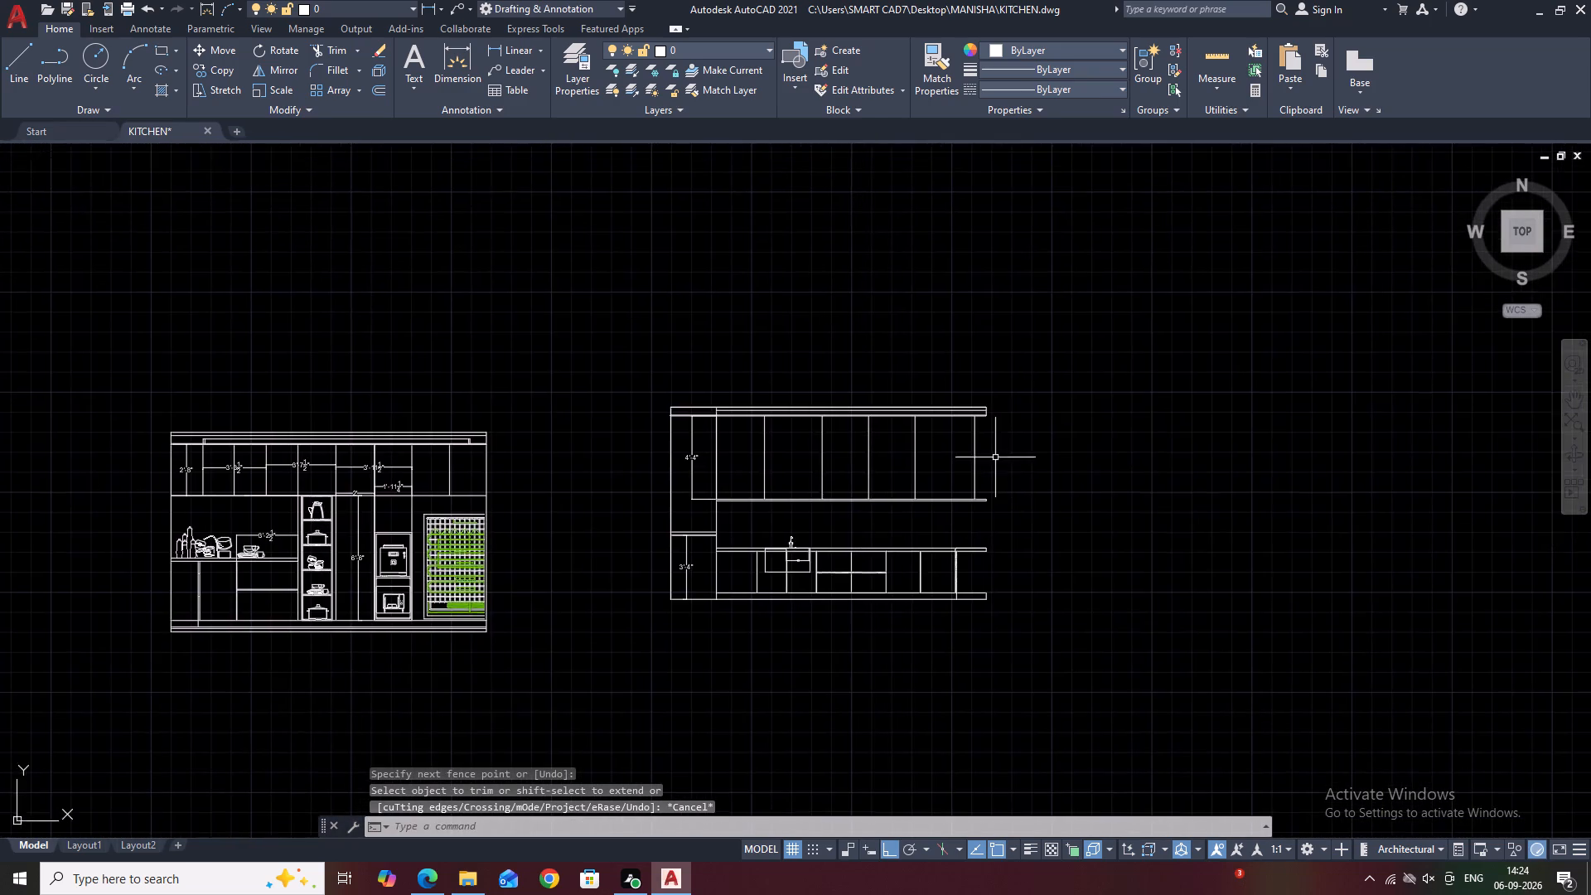
Offset the last upper cabinet division line 1'0.25" to the right, beyond the elevation's current right end.
scroll(994, 457, up, 3)
drag(1036, 431, 1008, 433)
click(873, 428)
middle_drag(921, 464, 822, 542)
text(O)
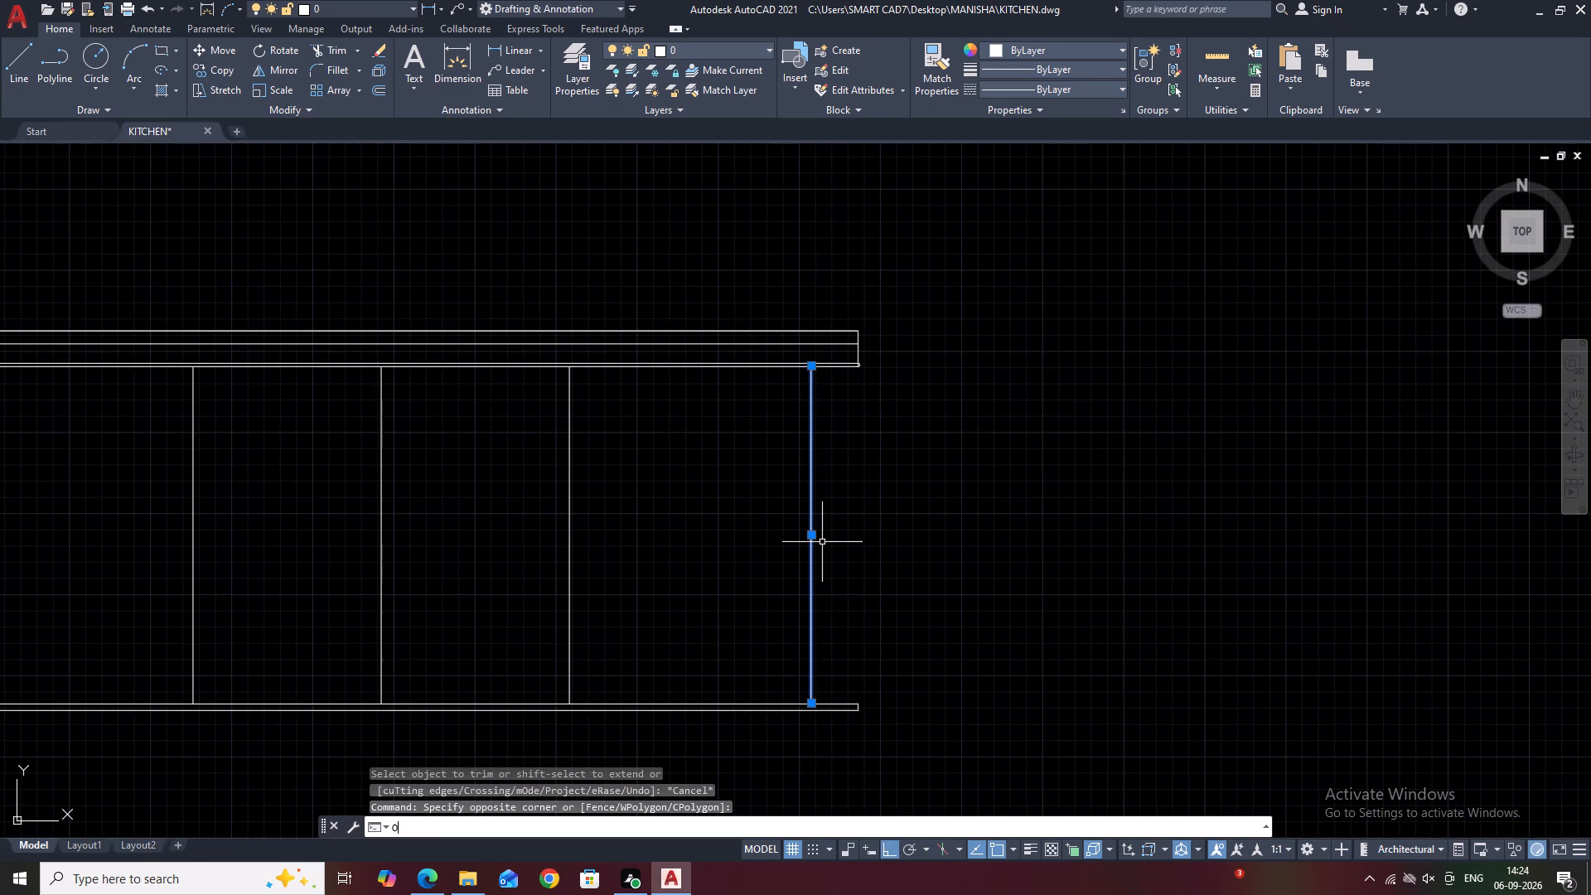
key(space)
text(1')
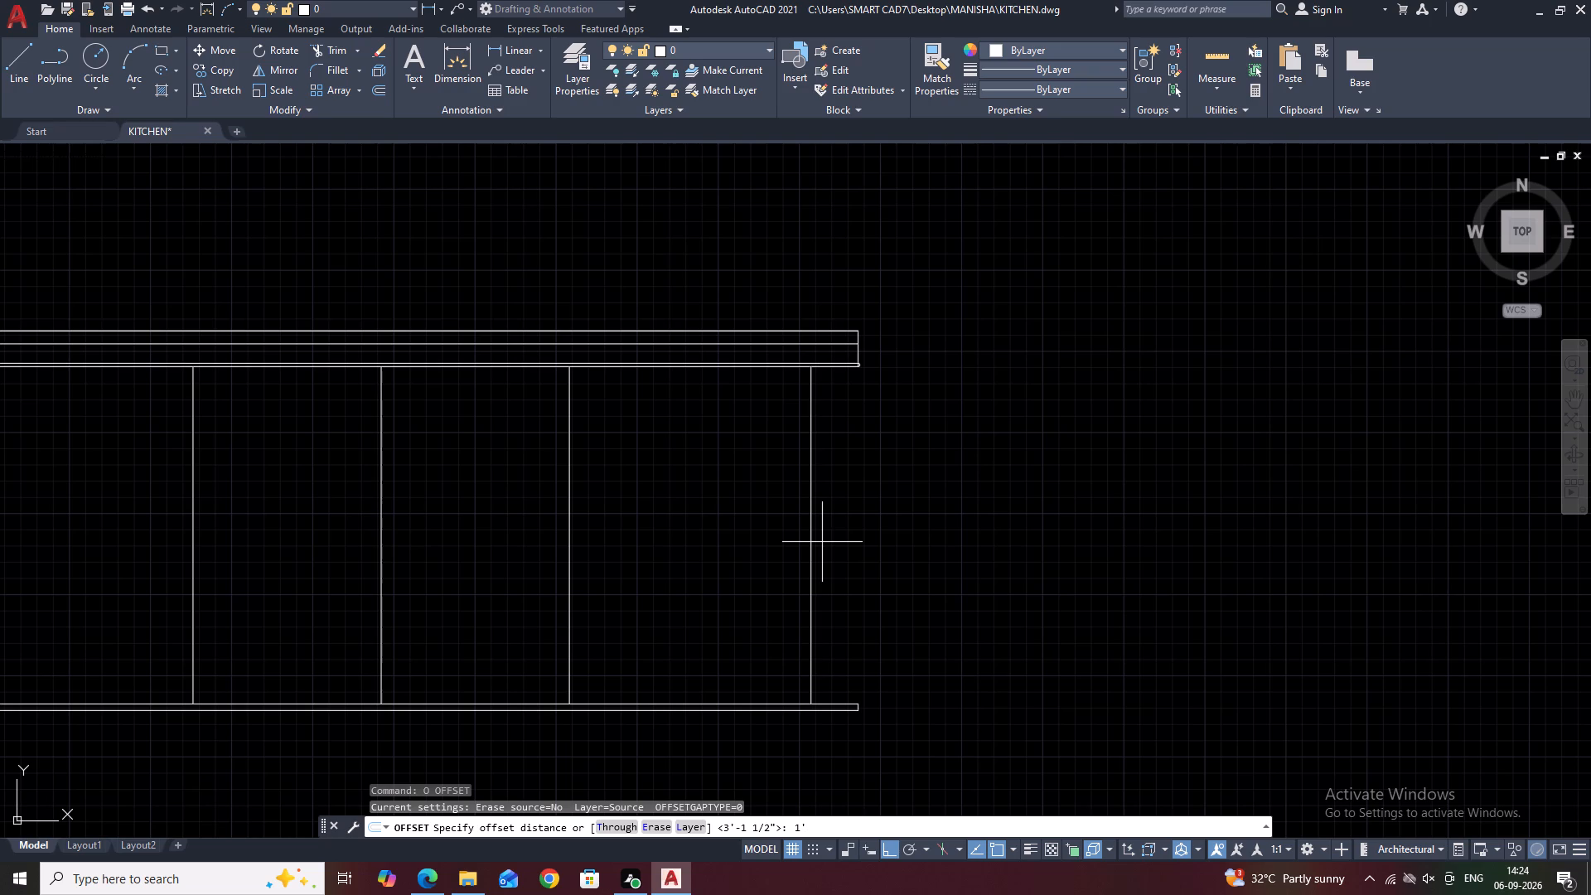
text(0.2)
text(5)
key(space)
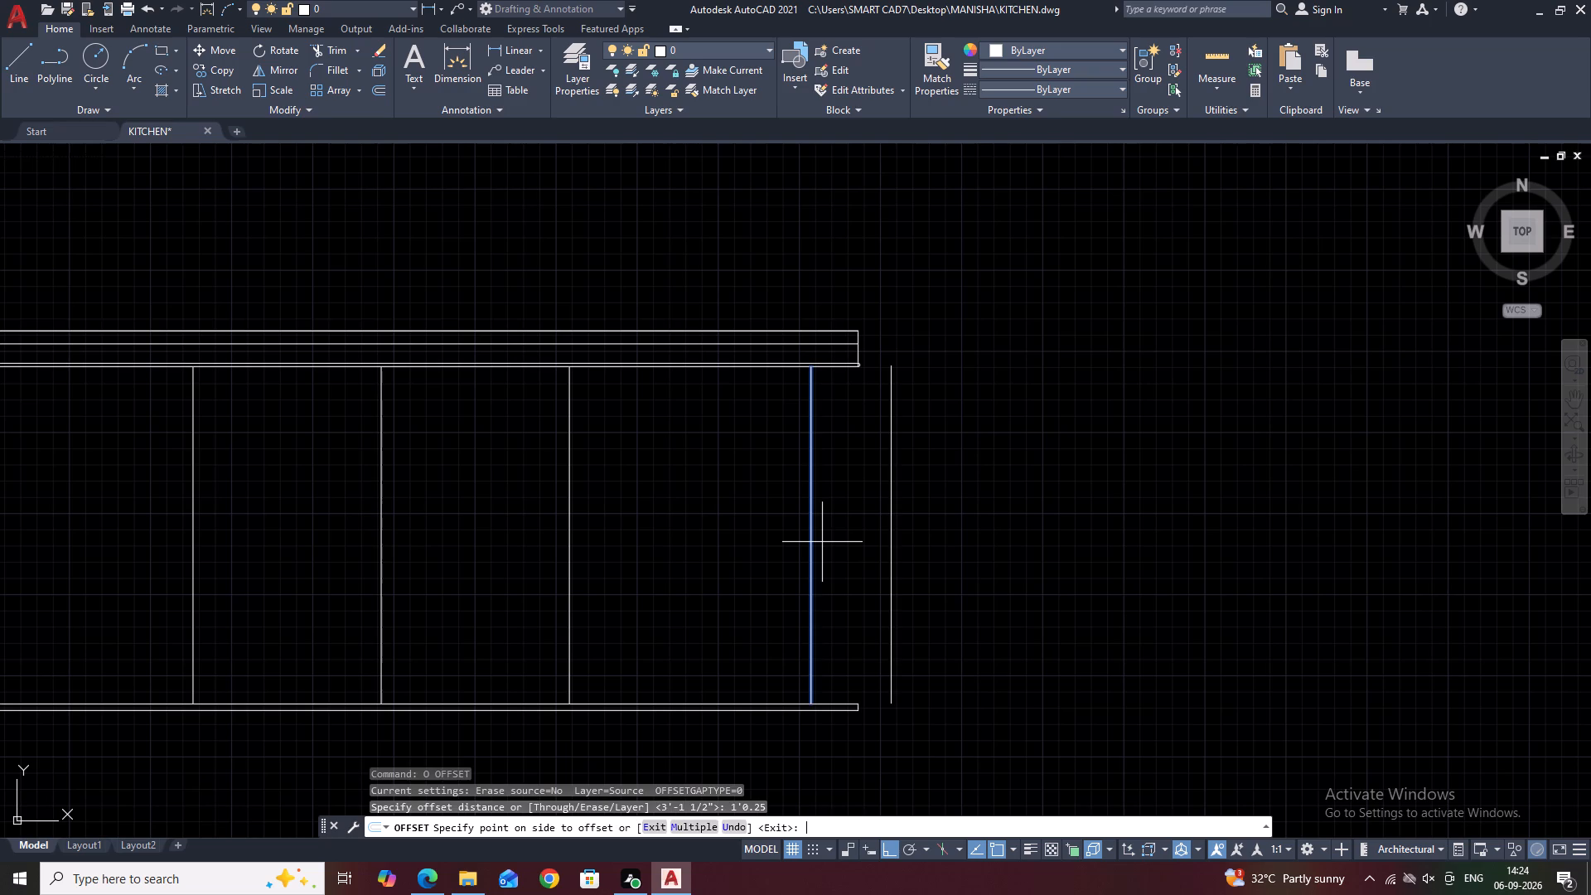
click(921, 557)
key(Escape)
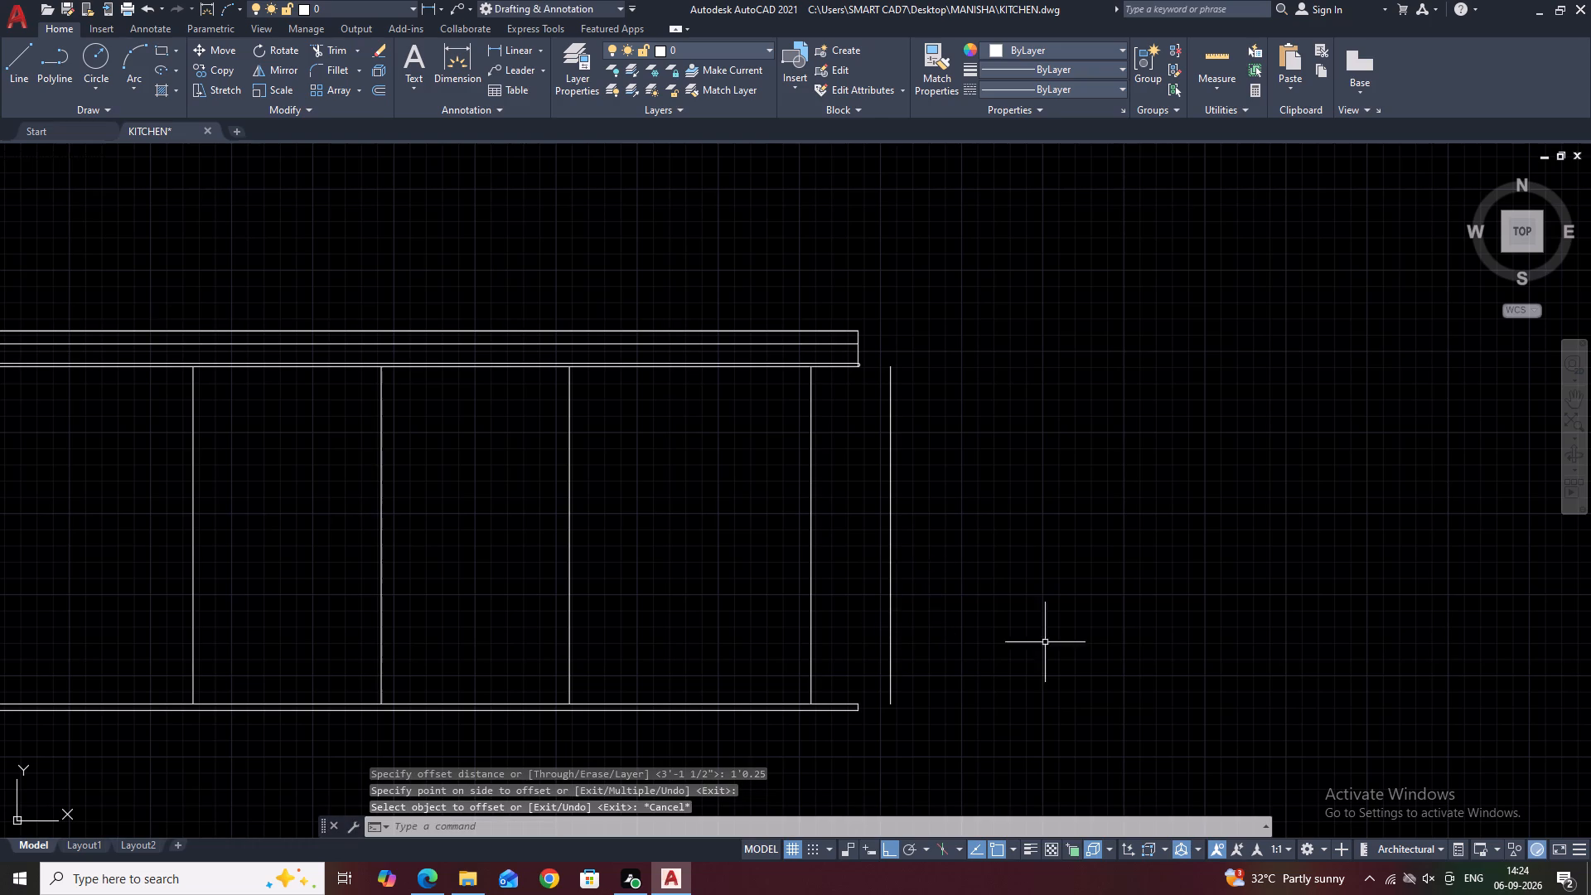
Measure the horizontal distance between the last two upper cabinet division lines at their lower ends.
middle_drag(1105, 632, 1054, 510)
scroll(831, 598, up, 1)
middle_drag(822, 568, 863, 628)
key(d)
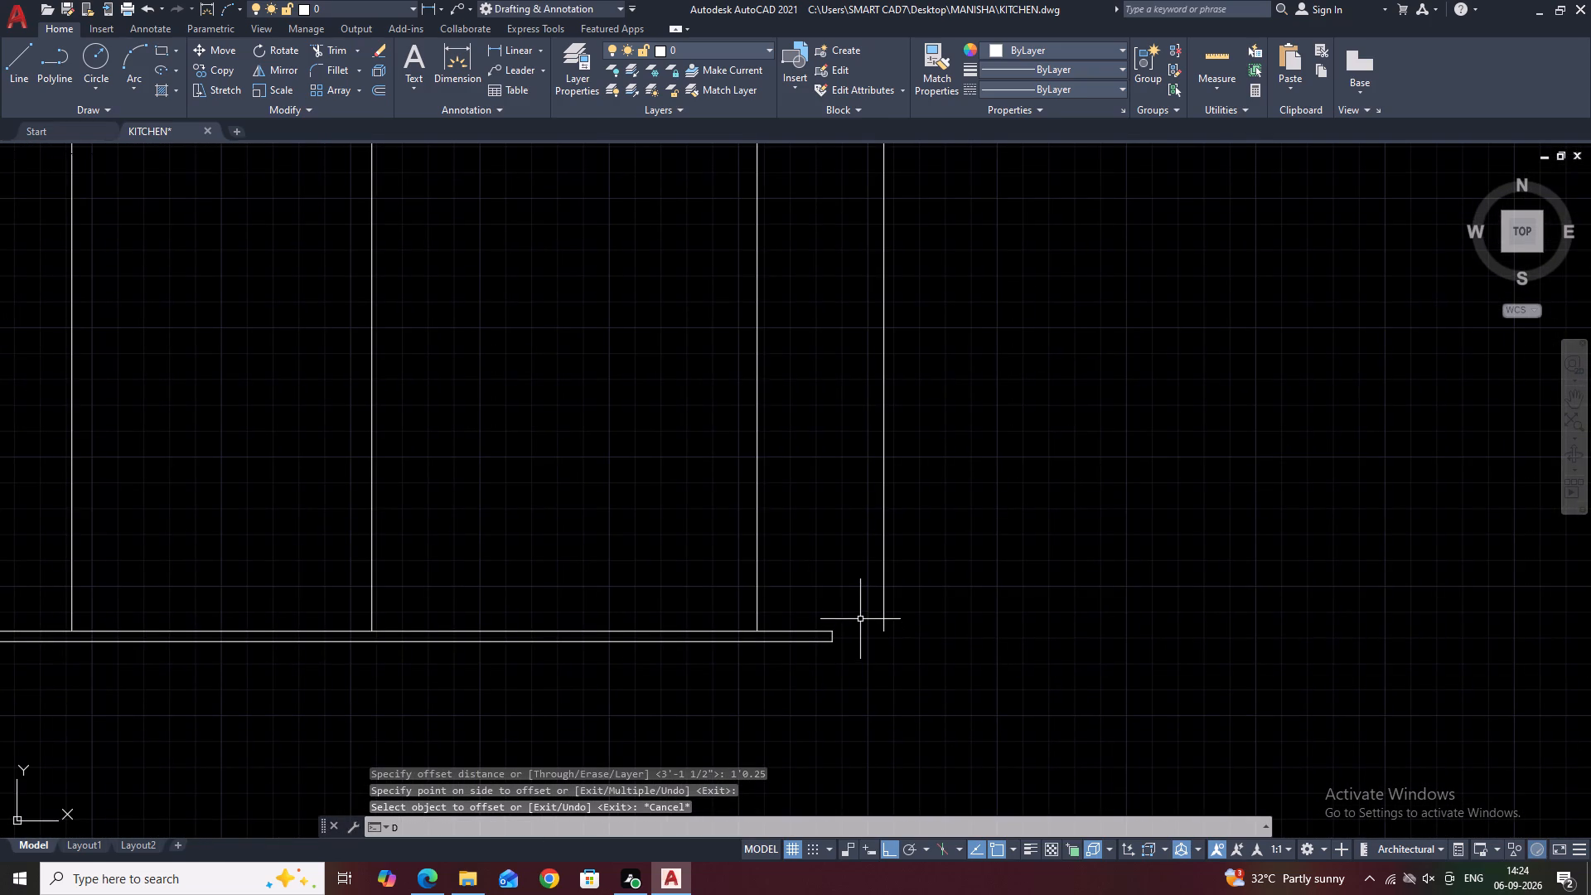
text(LI)
key(space)
scroll(759, 635, up, 2)
drag(747, 627, 766, 627)
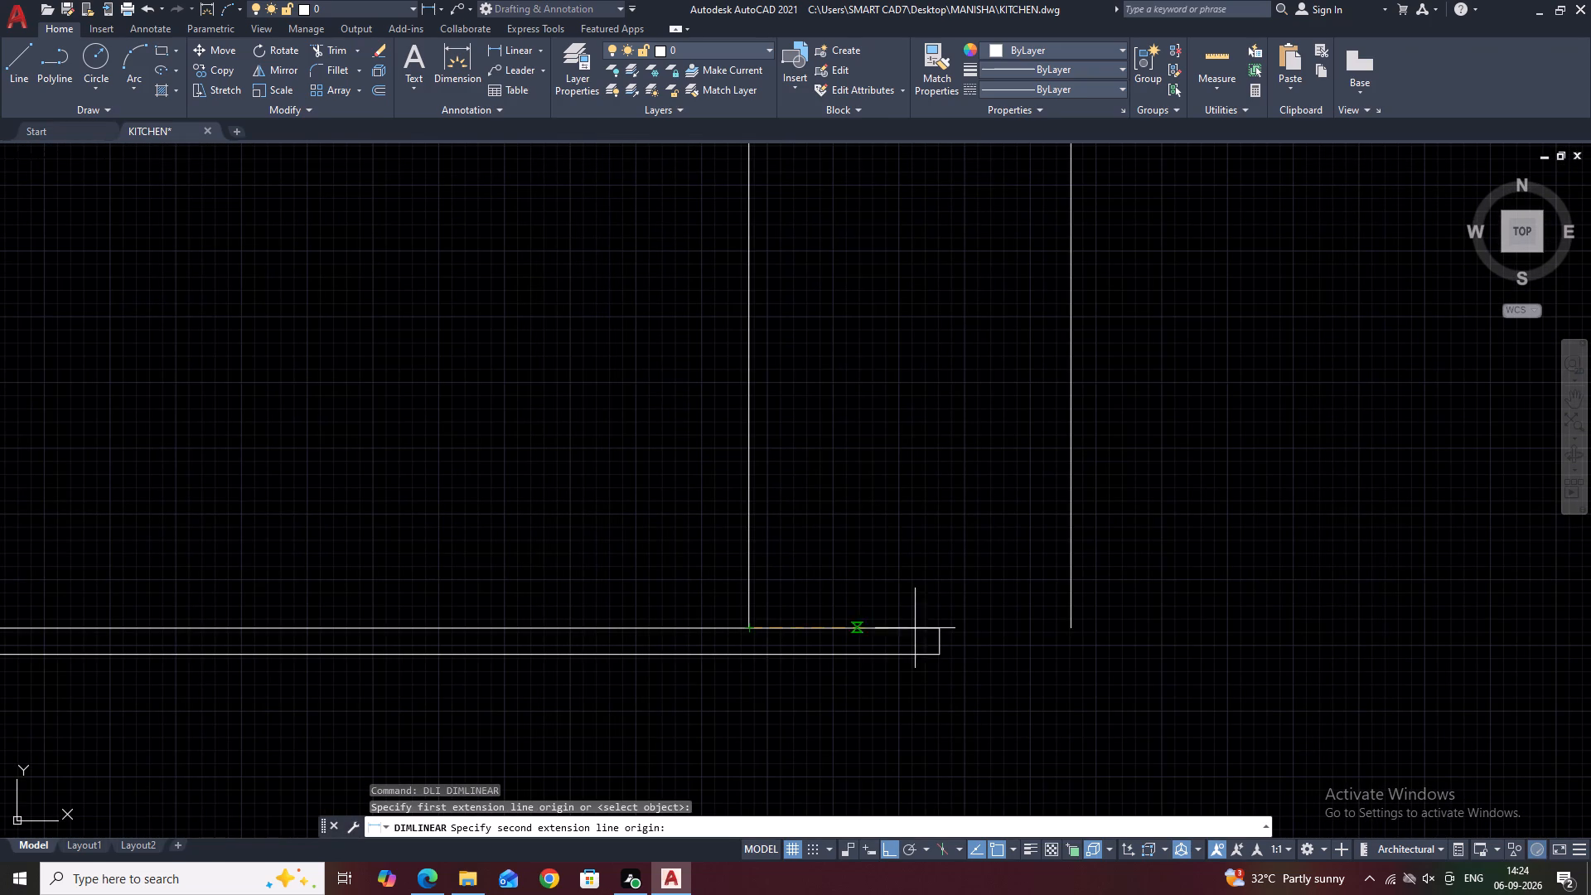
click(1072, 626)
scroll(1072, 626, up, 2)
scroll(1068, 605, down, 1)
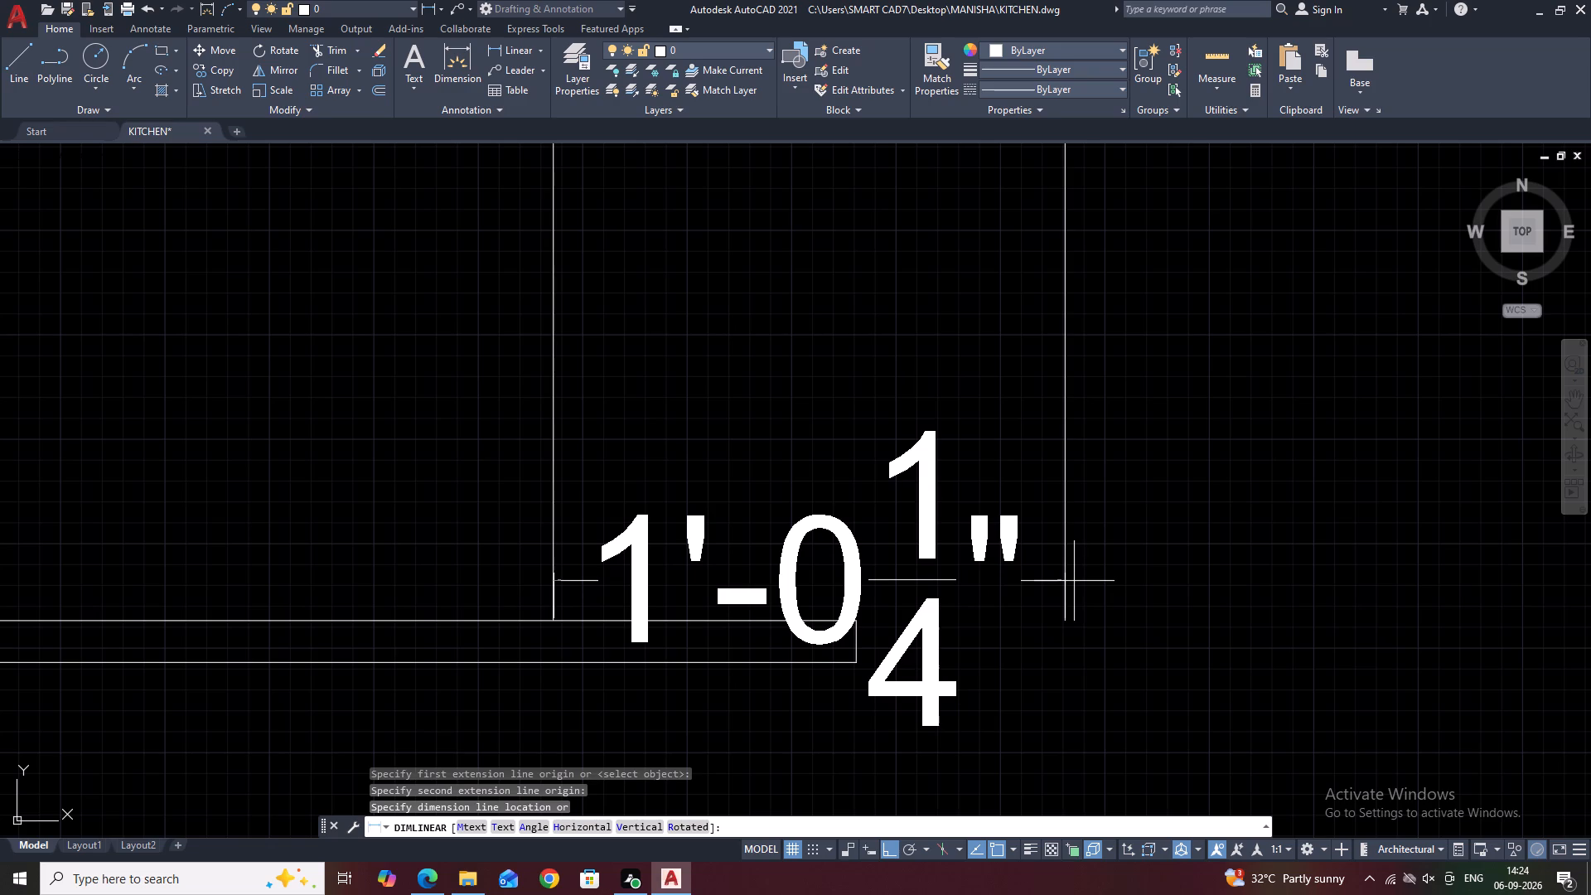
key(Escape)
Place a 1'5" linear dimension starting at the lower end of the fifth upper cabinet division line and running right.
scroll(1063, 579, up, 1)
scroll(1063, 579, down, 1)
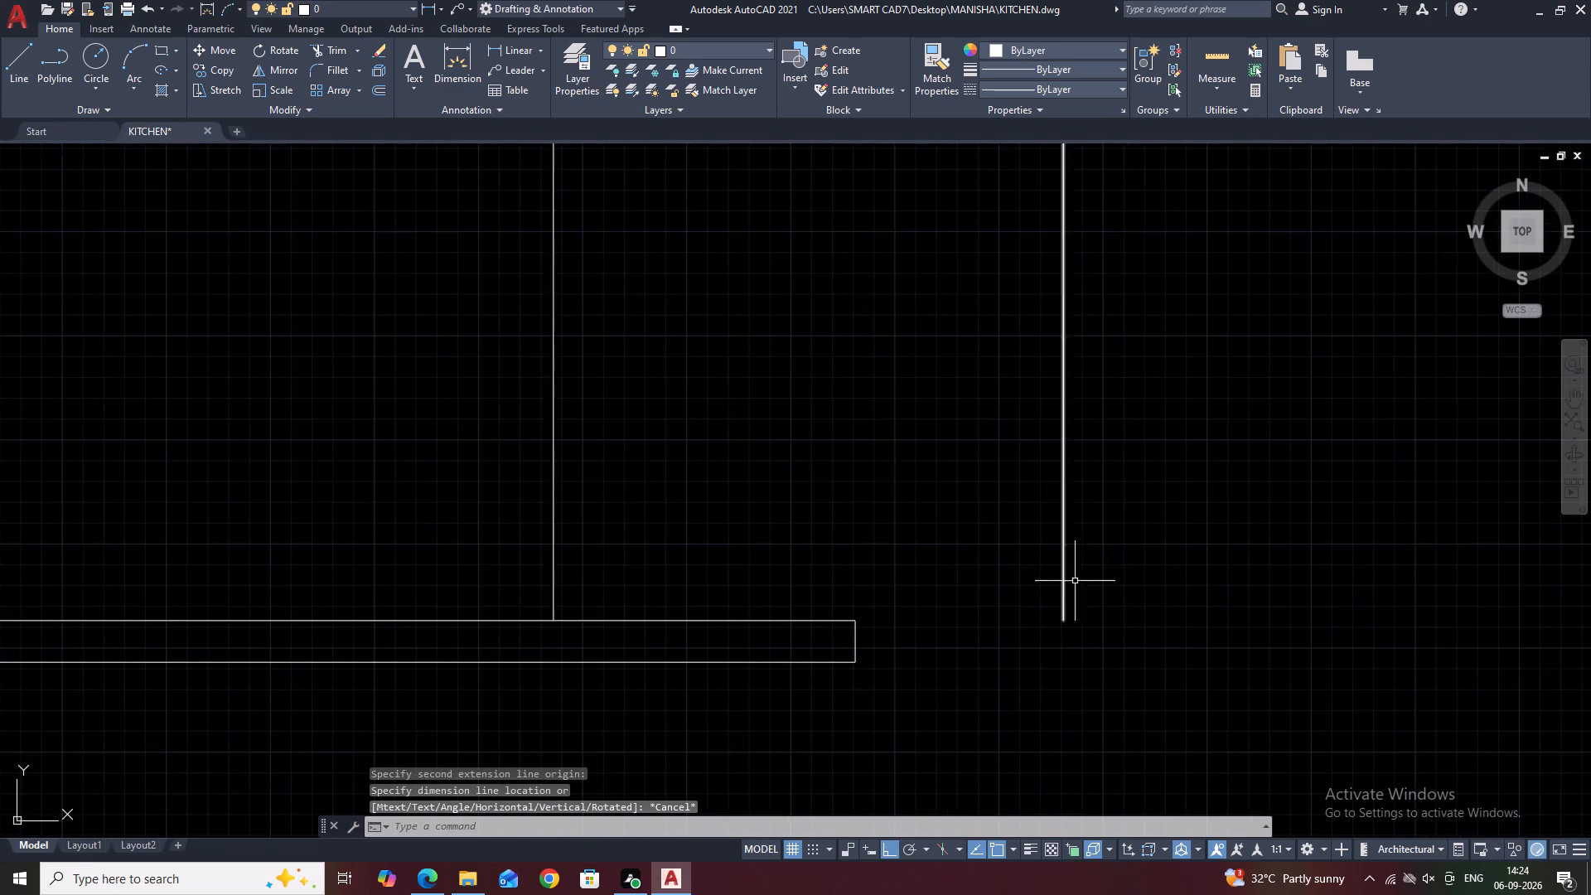
middle_drag(1105, 584, 1014, 586)
key(space)
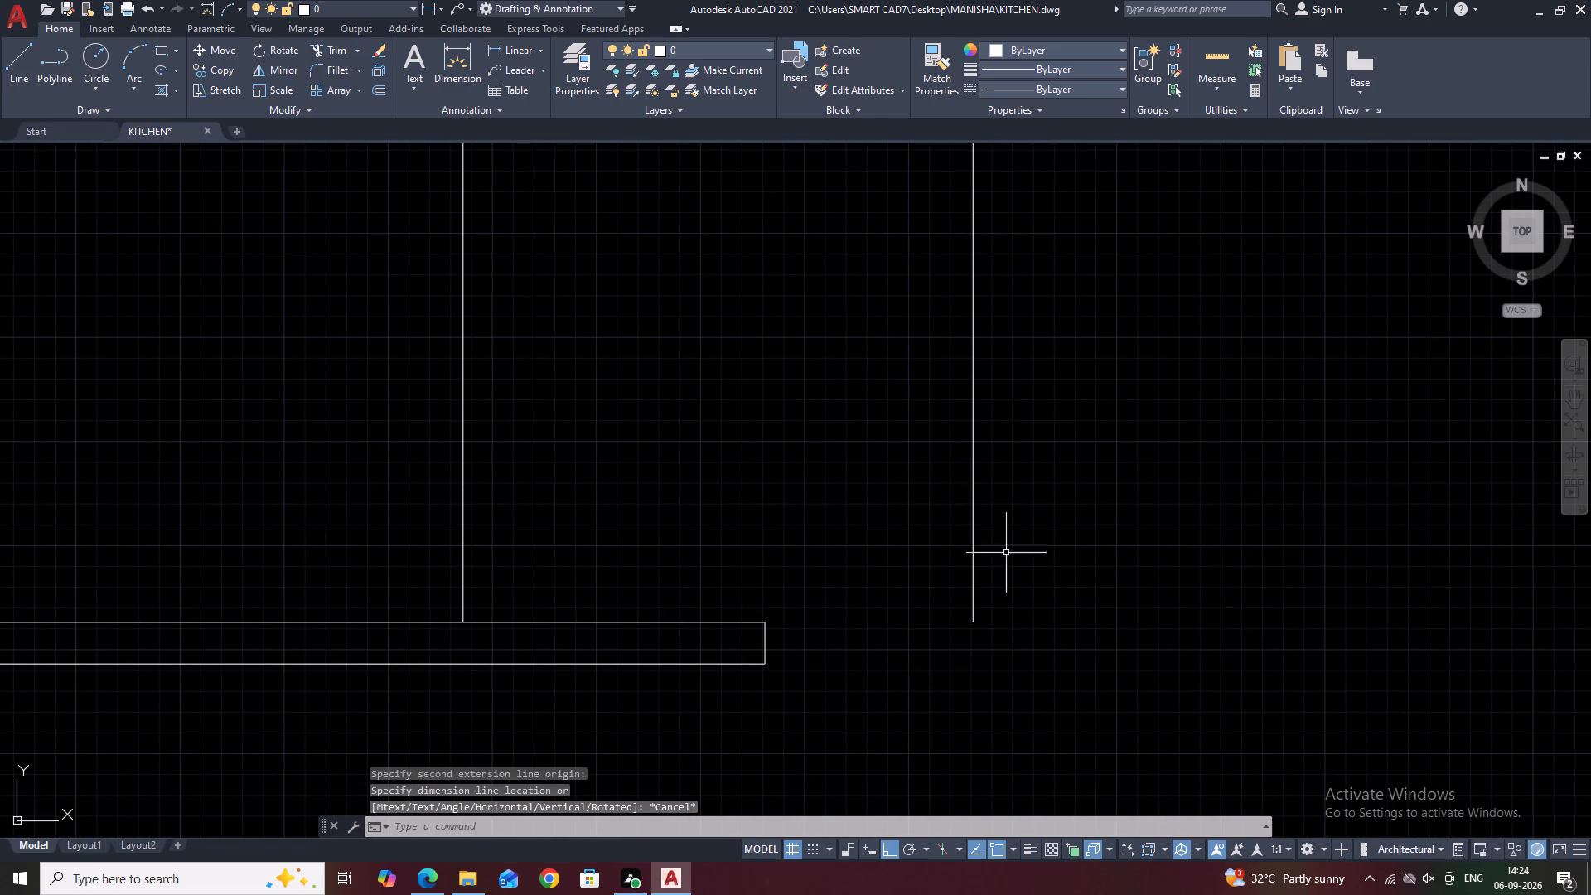
click(462, 625)
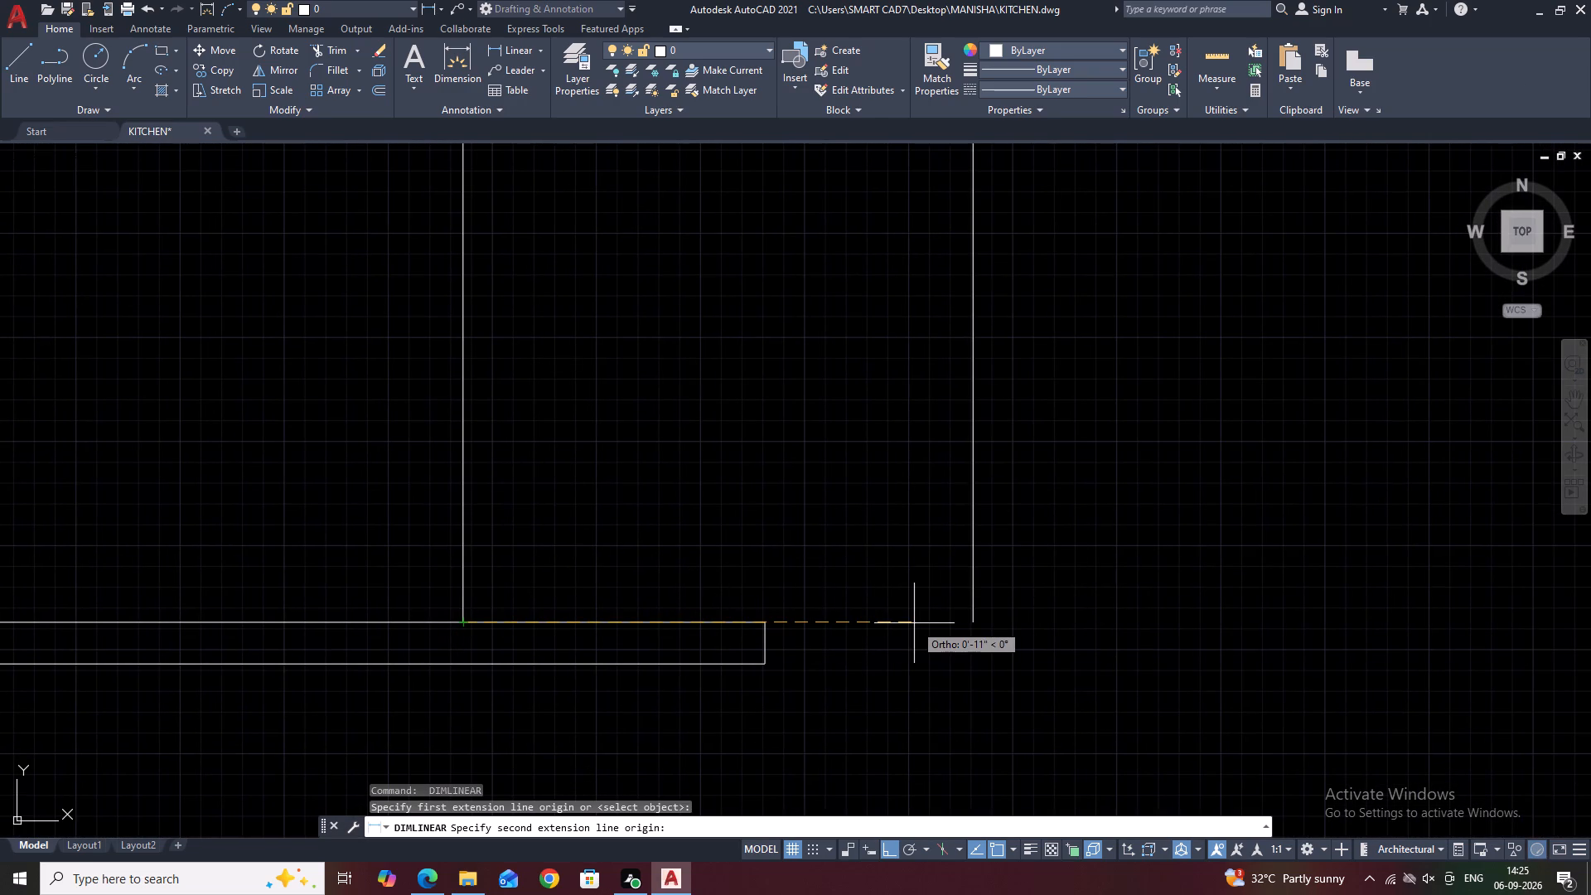
text(1')
text(5)
key(space)
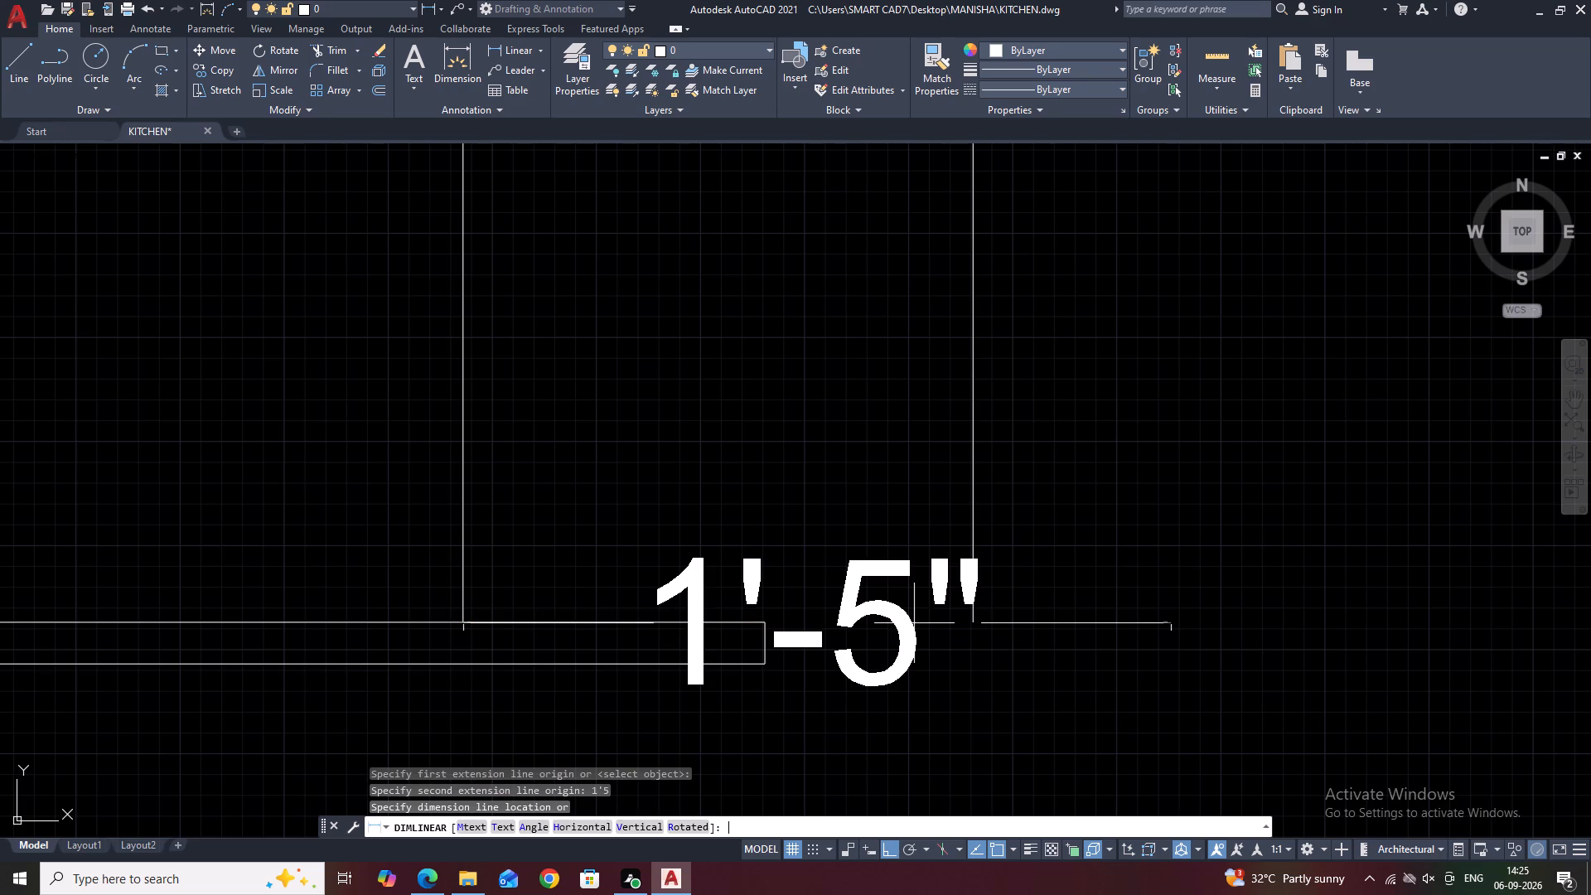
click(927, 669)
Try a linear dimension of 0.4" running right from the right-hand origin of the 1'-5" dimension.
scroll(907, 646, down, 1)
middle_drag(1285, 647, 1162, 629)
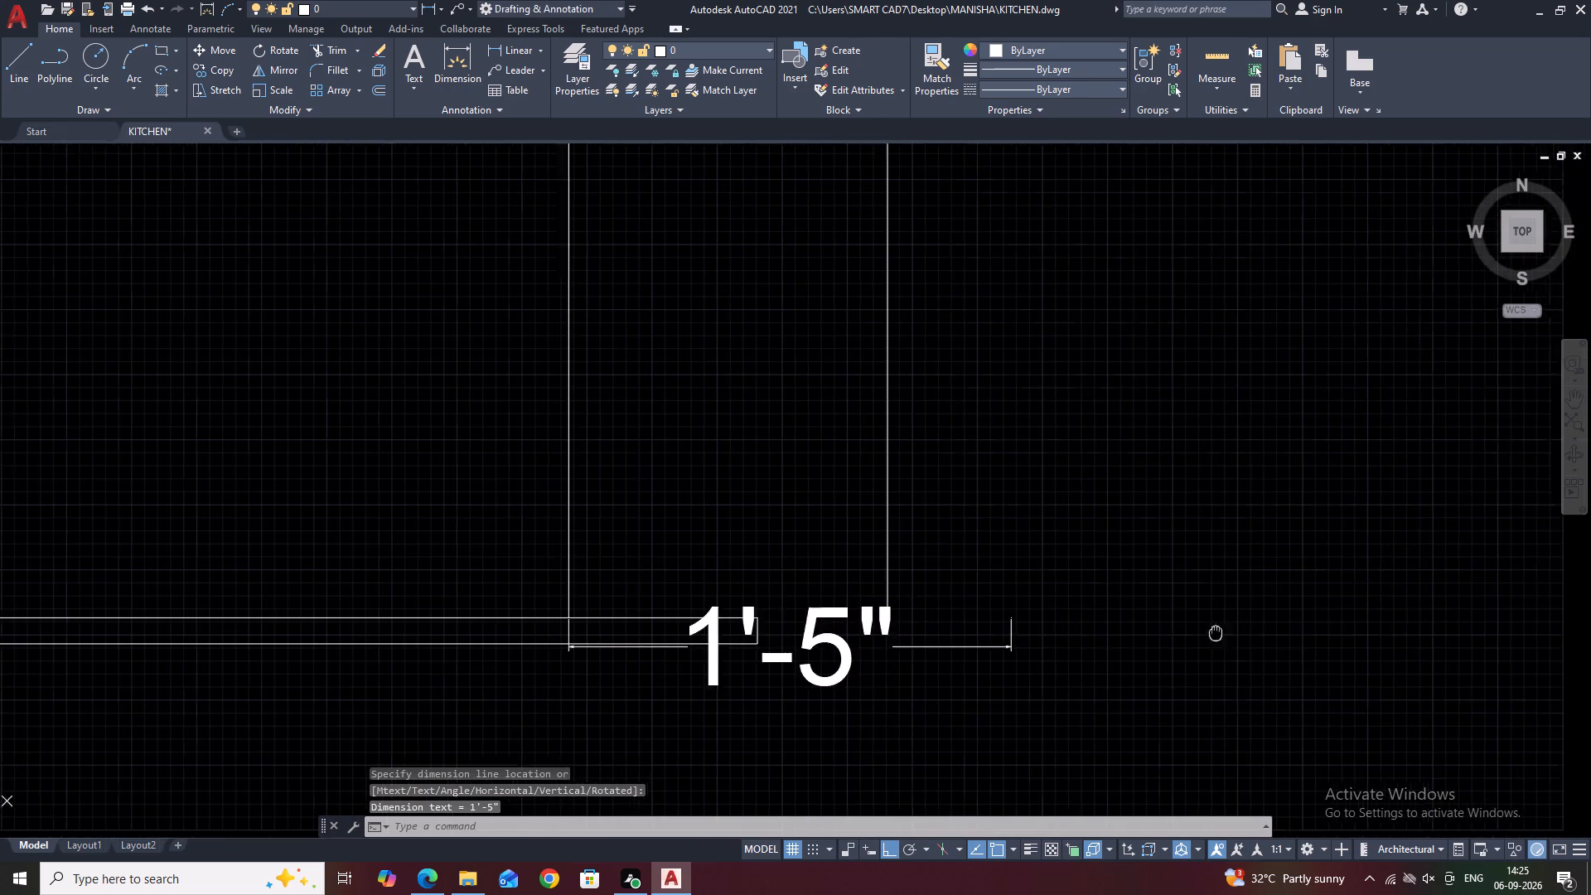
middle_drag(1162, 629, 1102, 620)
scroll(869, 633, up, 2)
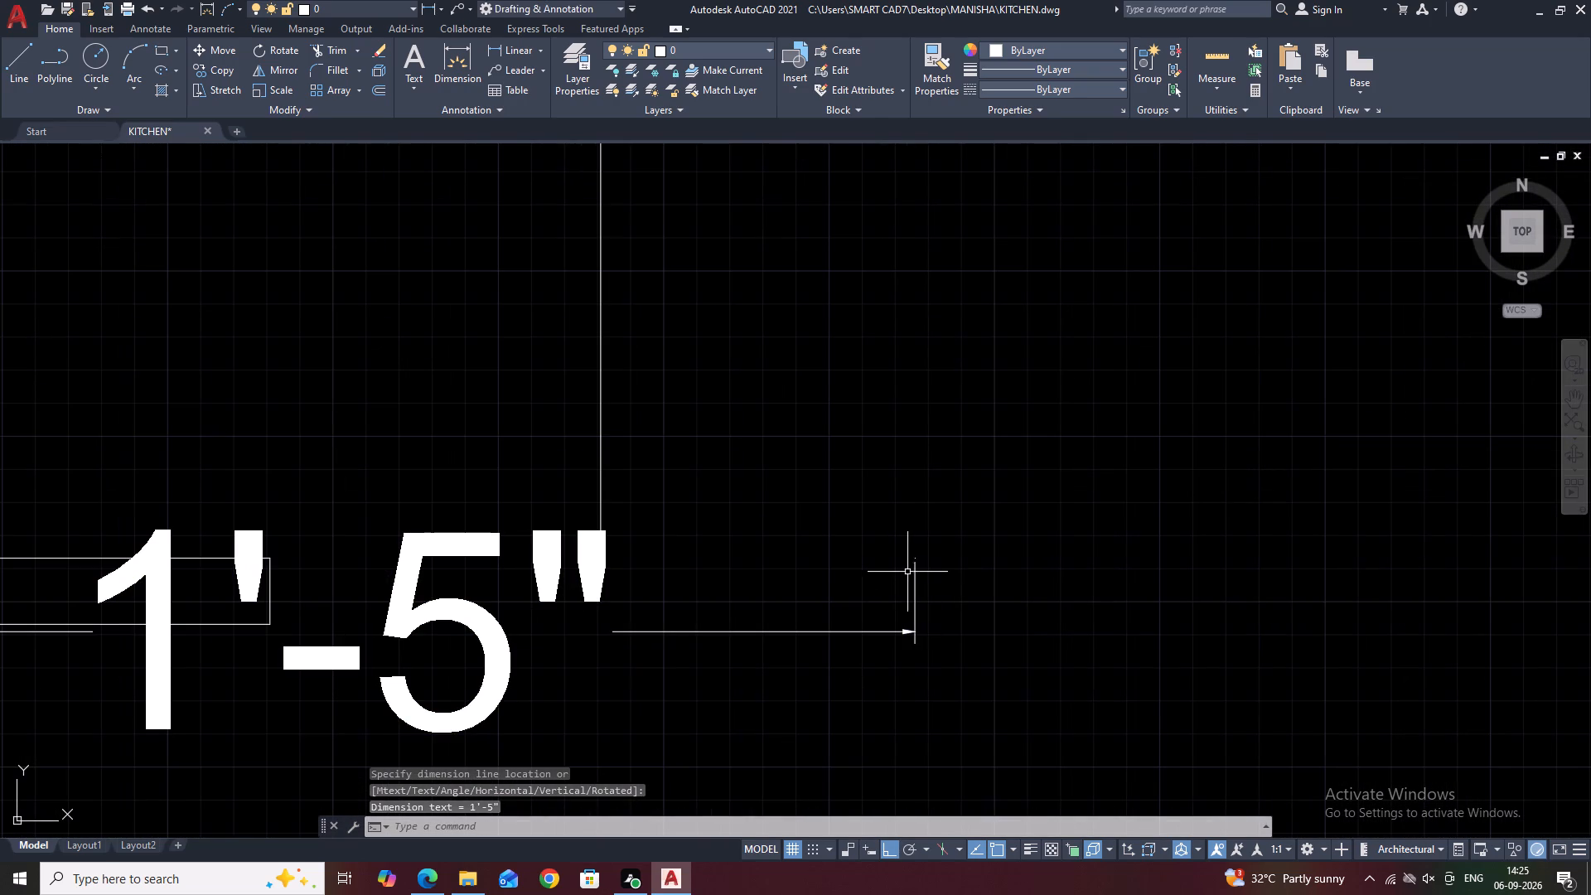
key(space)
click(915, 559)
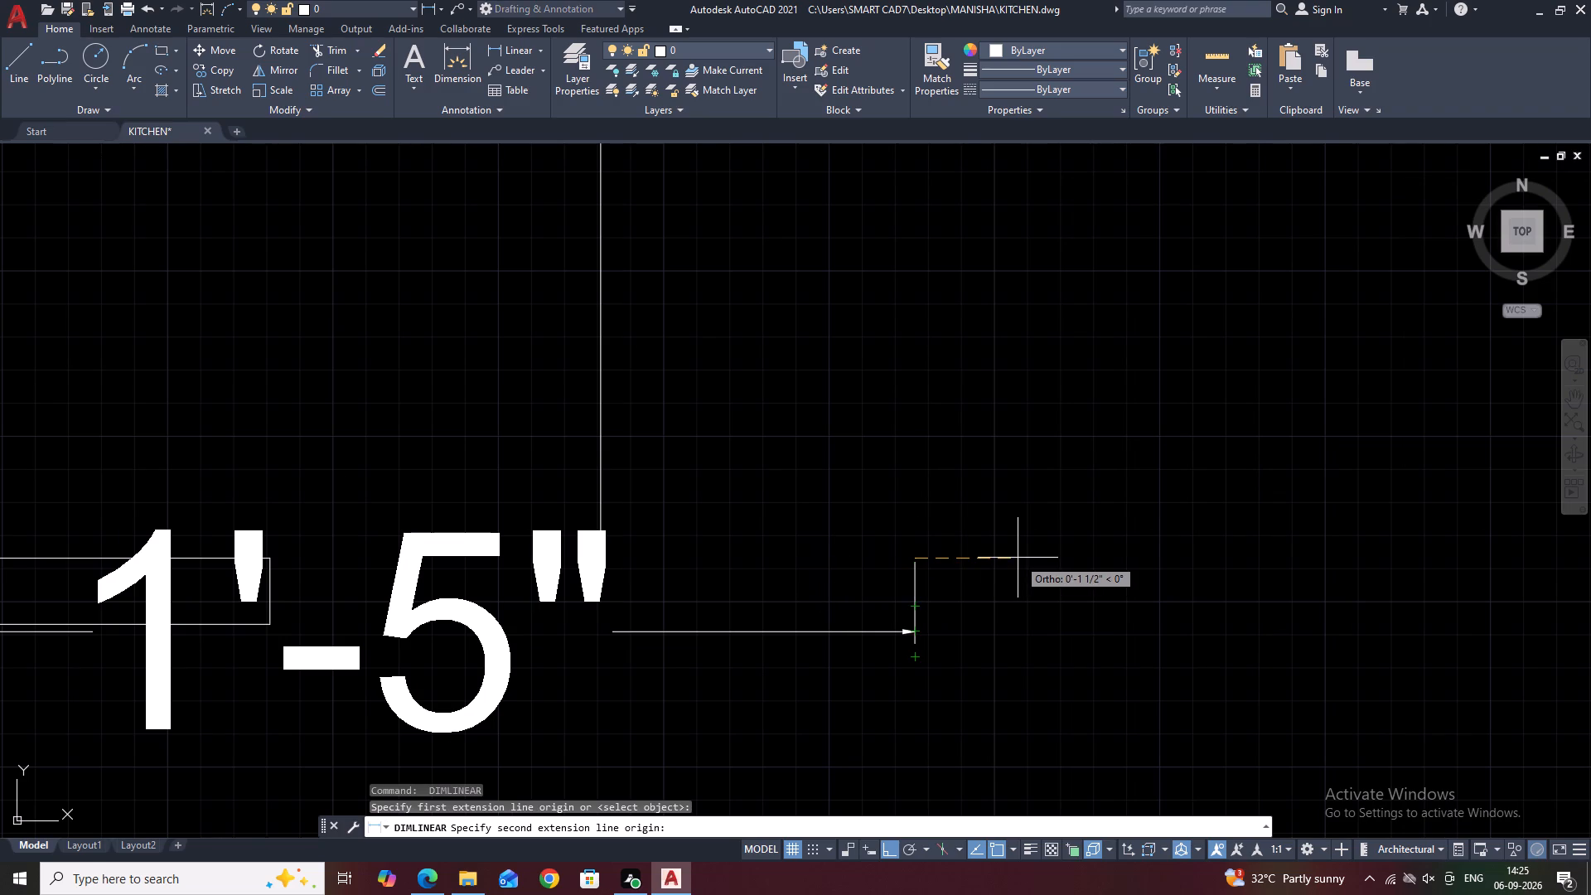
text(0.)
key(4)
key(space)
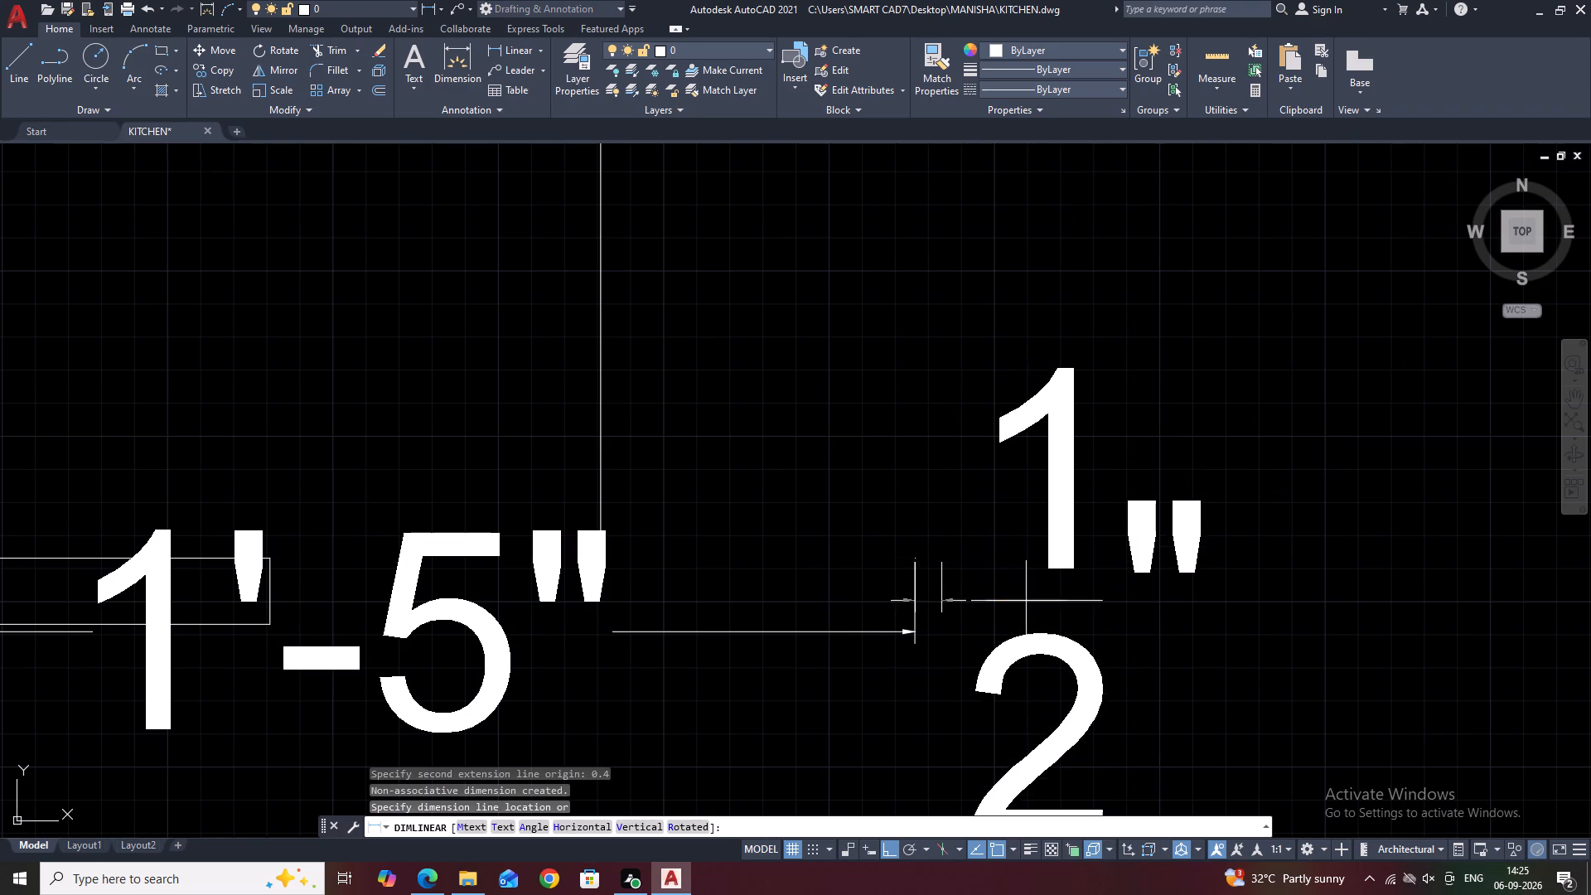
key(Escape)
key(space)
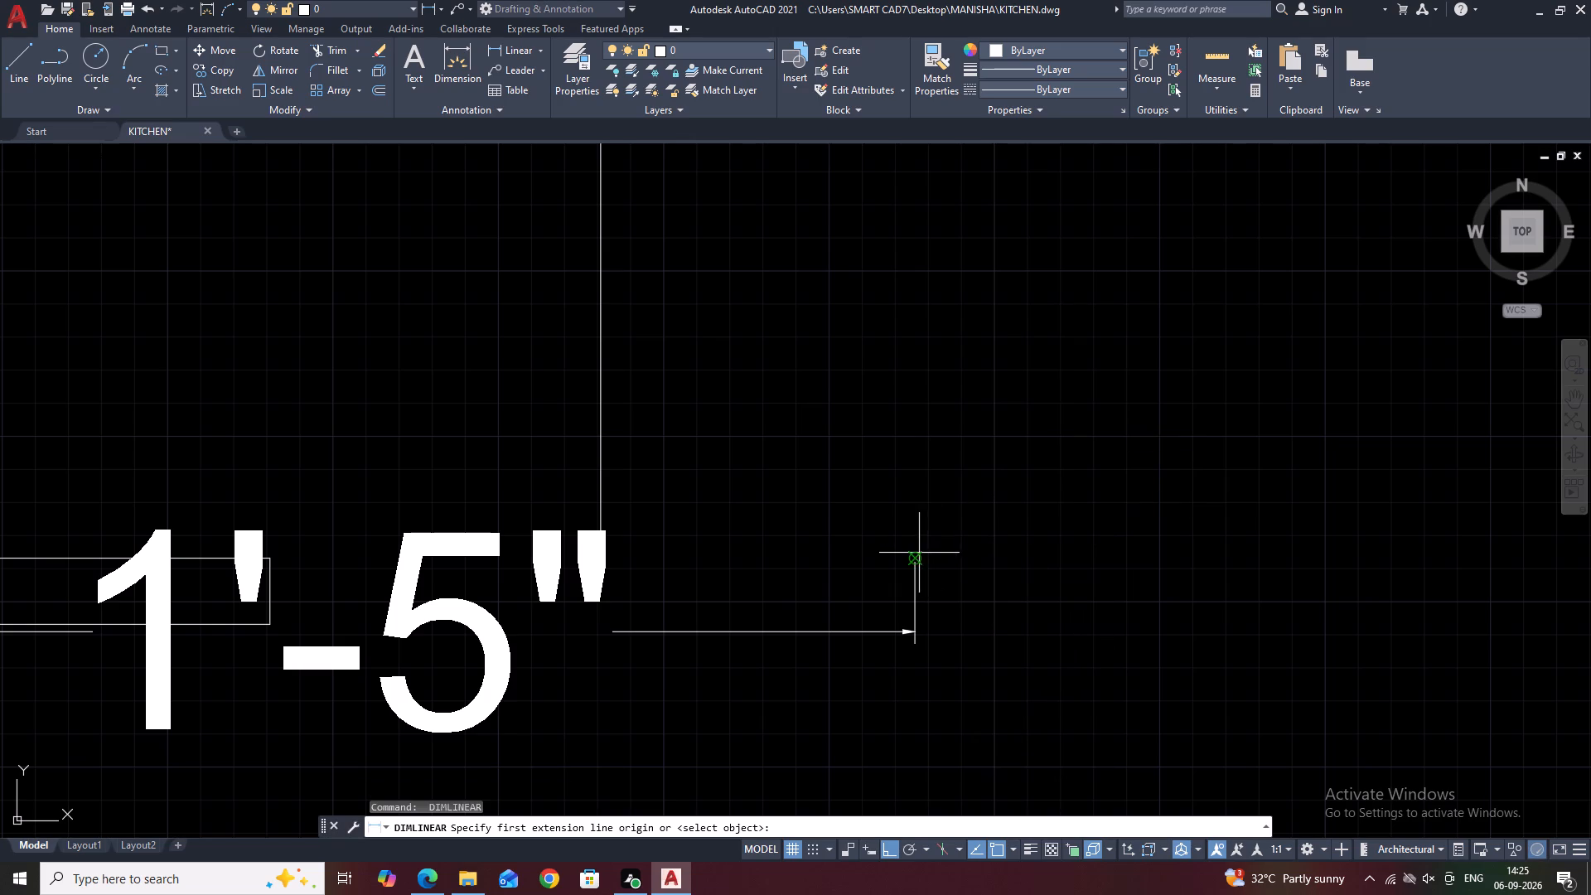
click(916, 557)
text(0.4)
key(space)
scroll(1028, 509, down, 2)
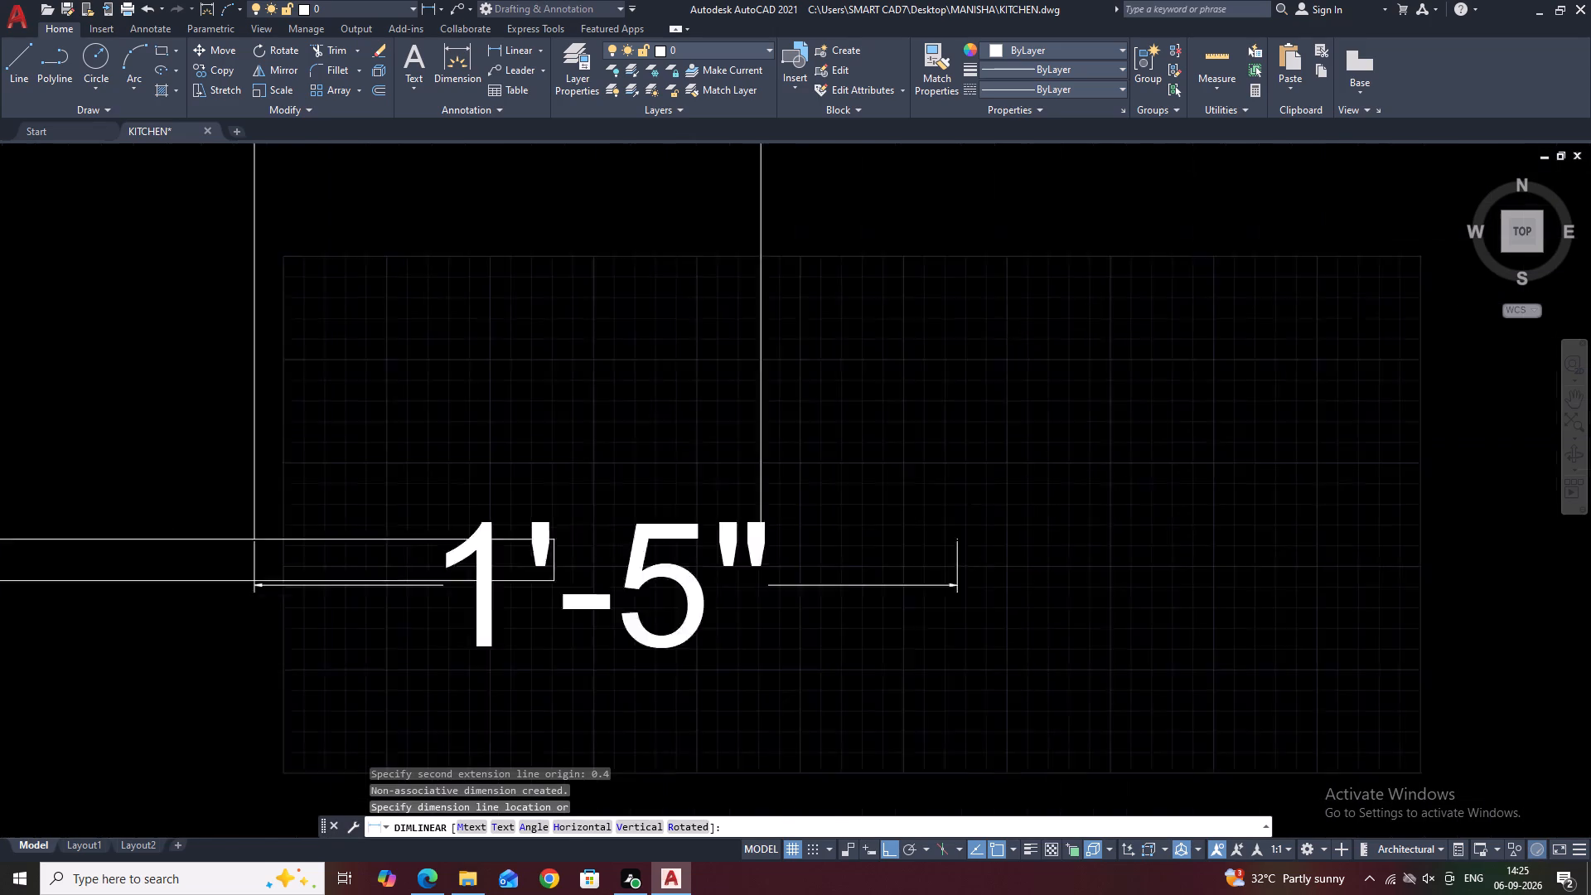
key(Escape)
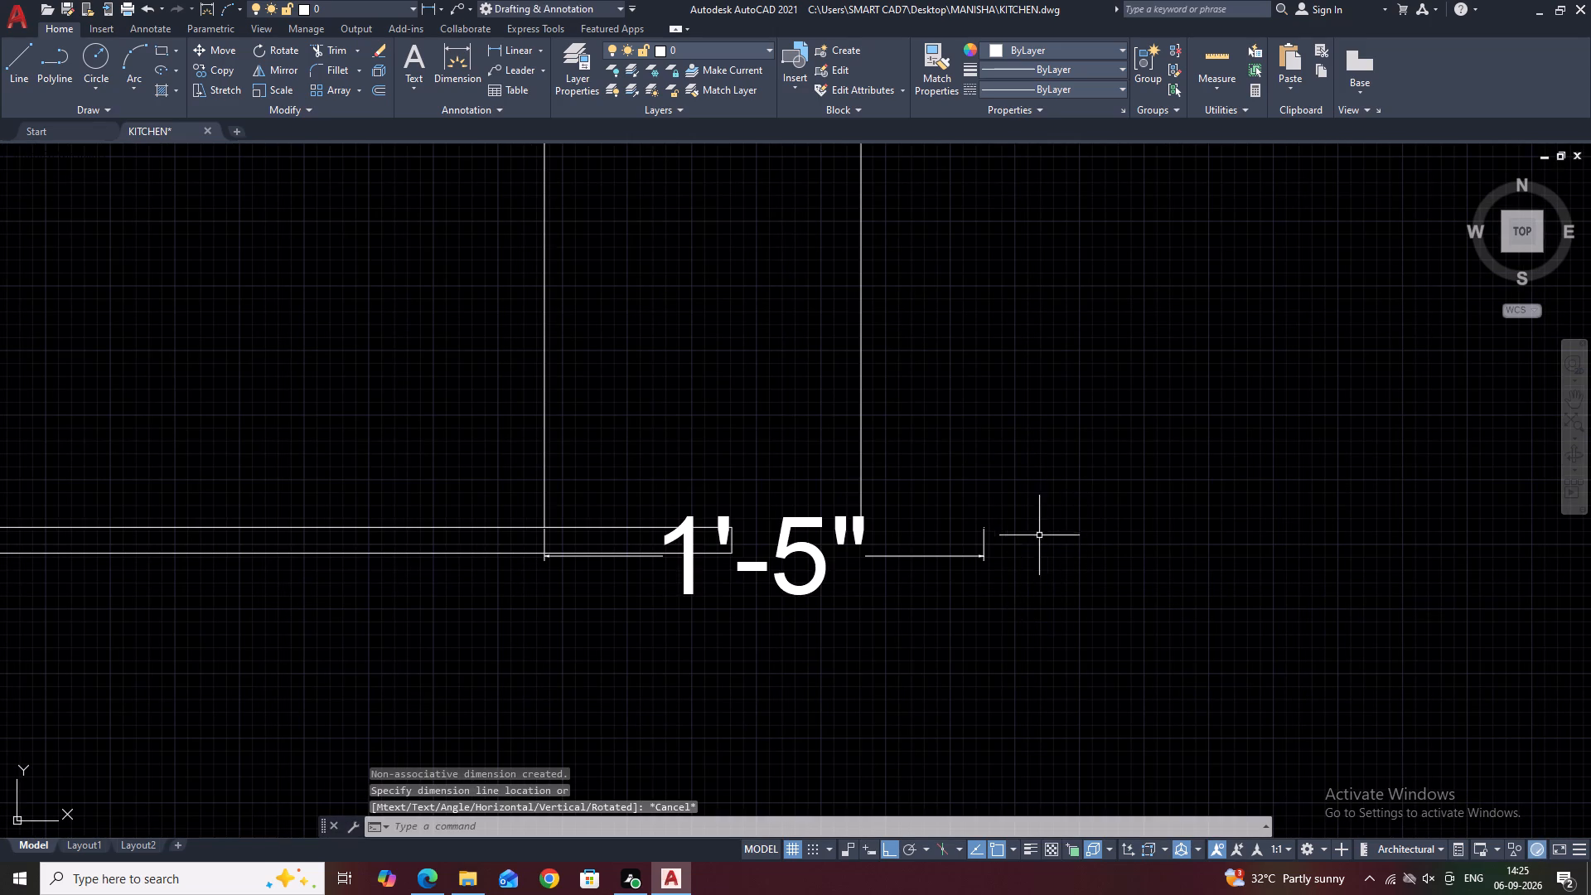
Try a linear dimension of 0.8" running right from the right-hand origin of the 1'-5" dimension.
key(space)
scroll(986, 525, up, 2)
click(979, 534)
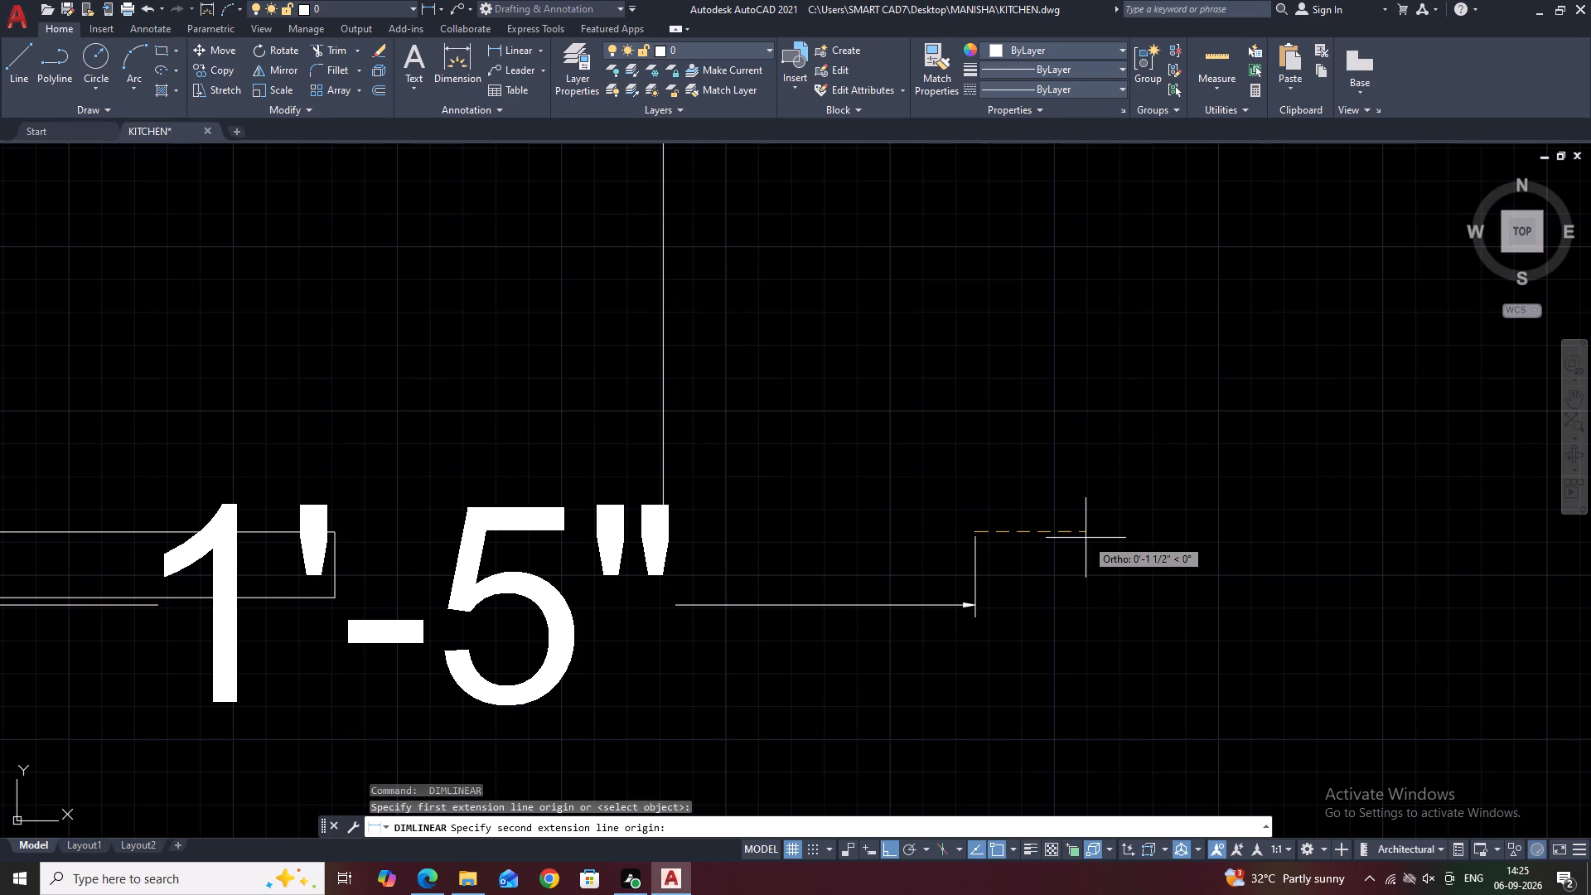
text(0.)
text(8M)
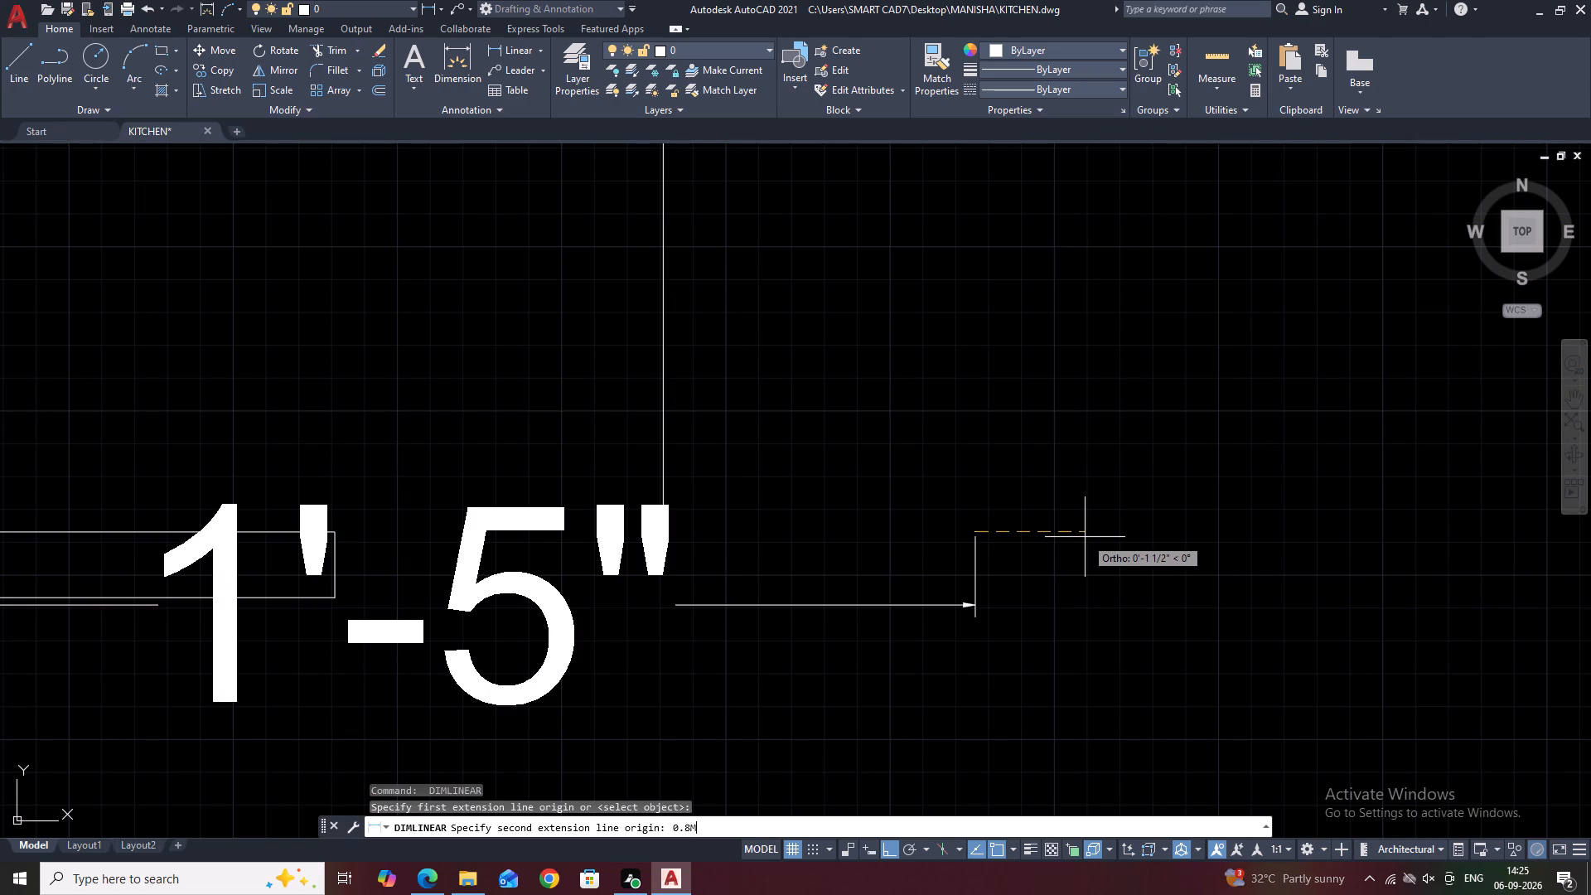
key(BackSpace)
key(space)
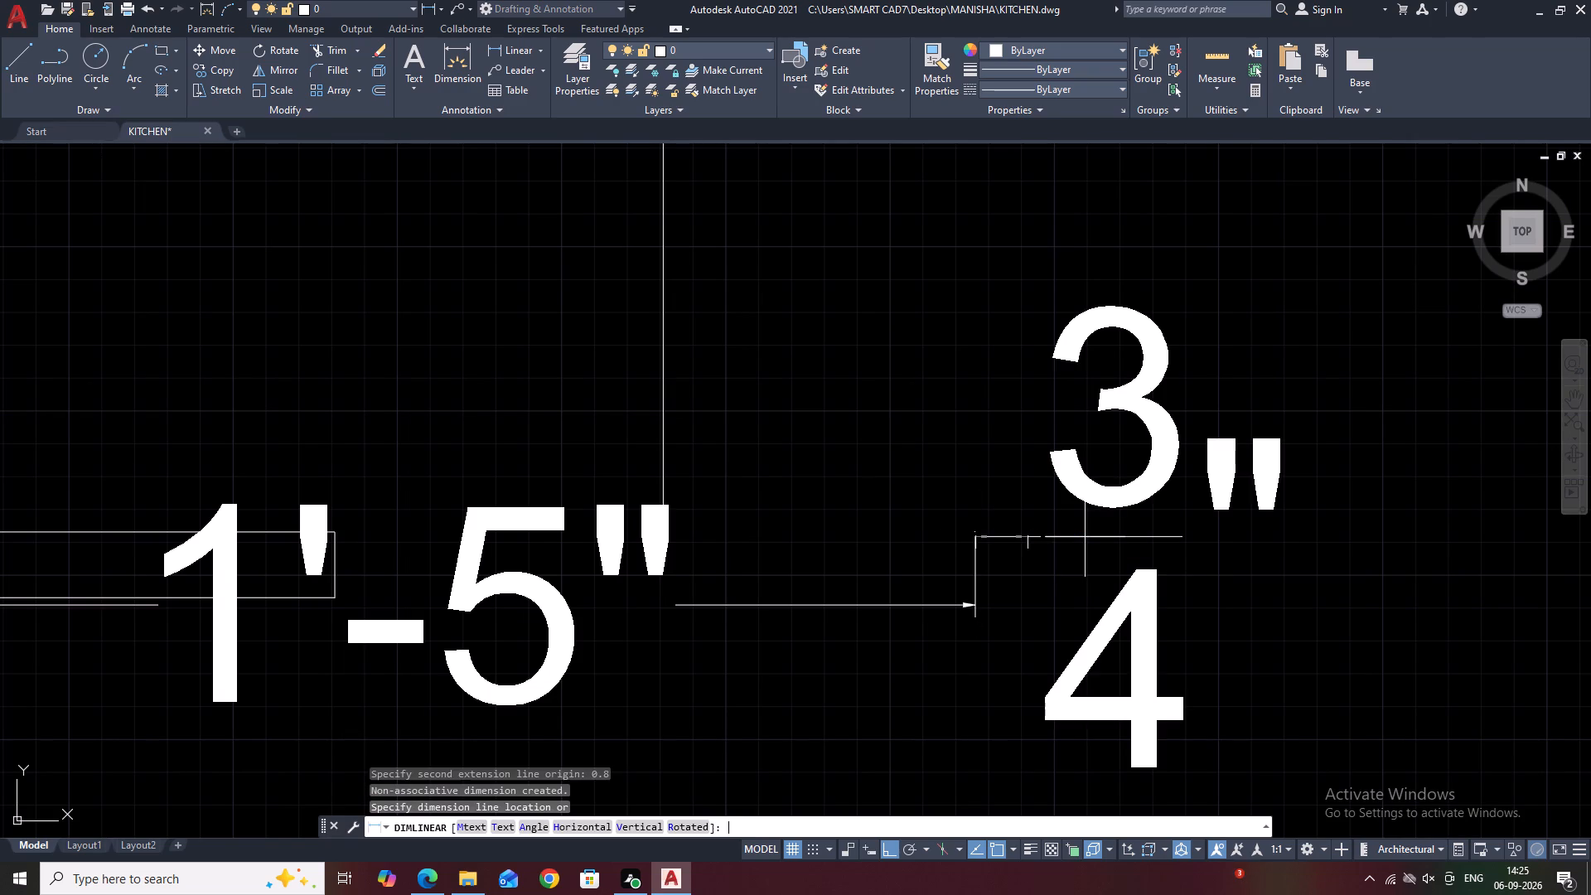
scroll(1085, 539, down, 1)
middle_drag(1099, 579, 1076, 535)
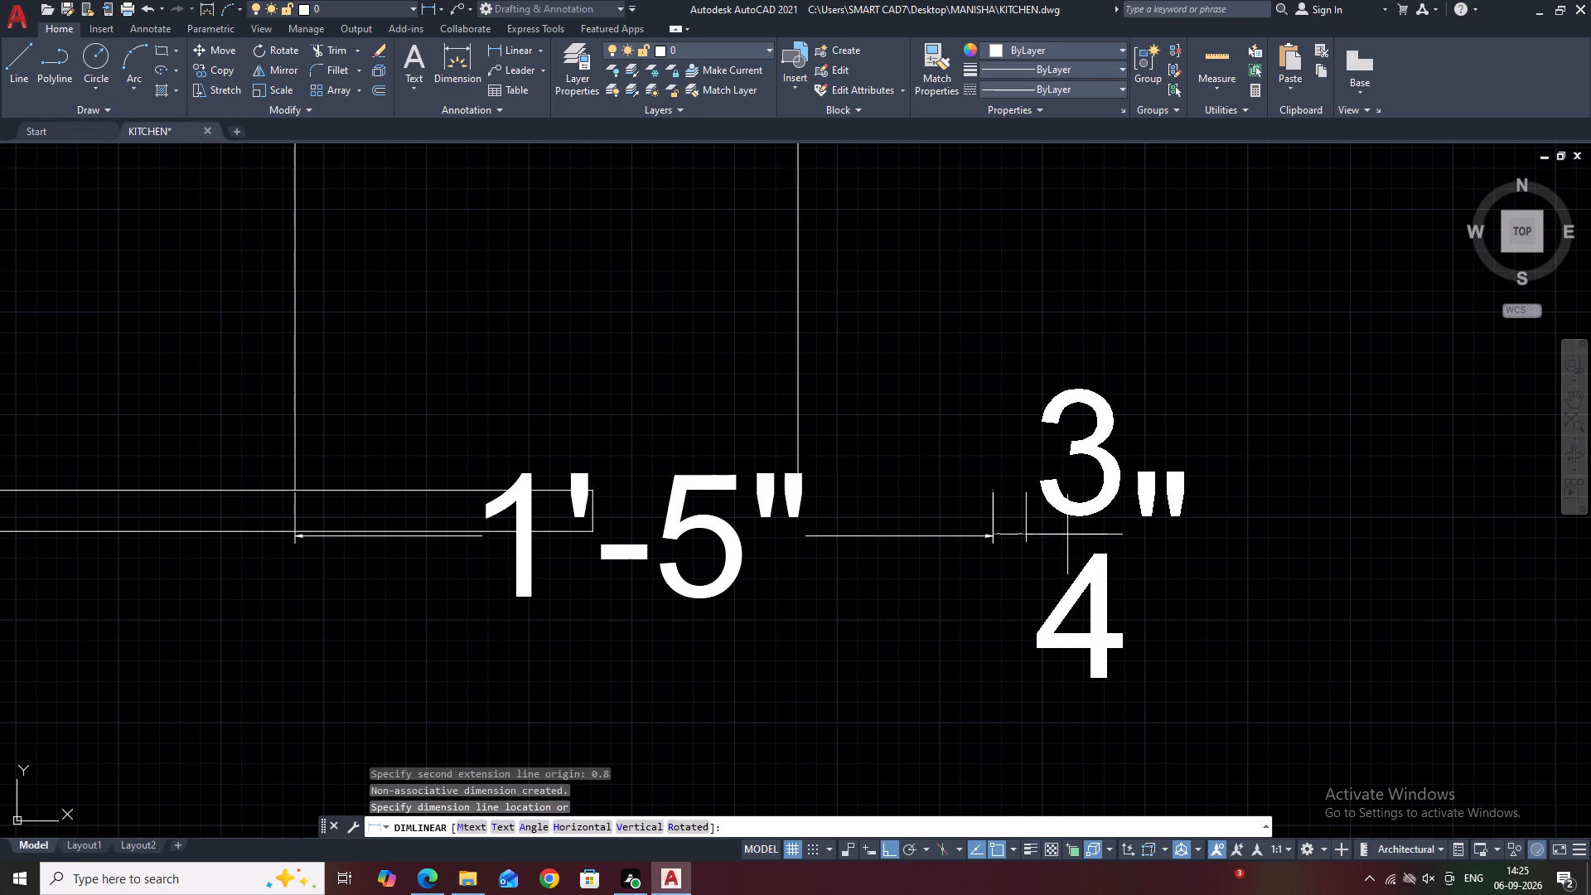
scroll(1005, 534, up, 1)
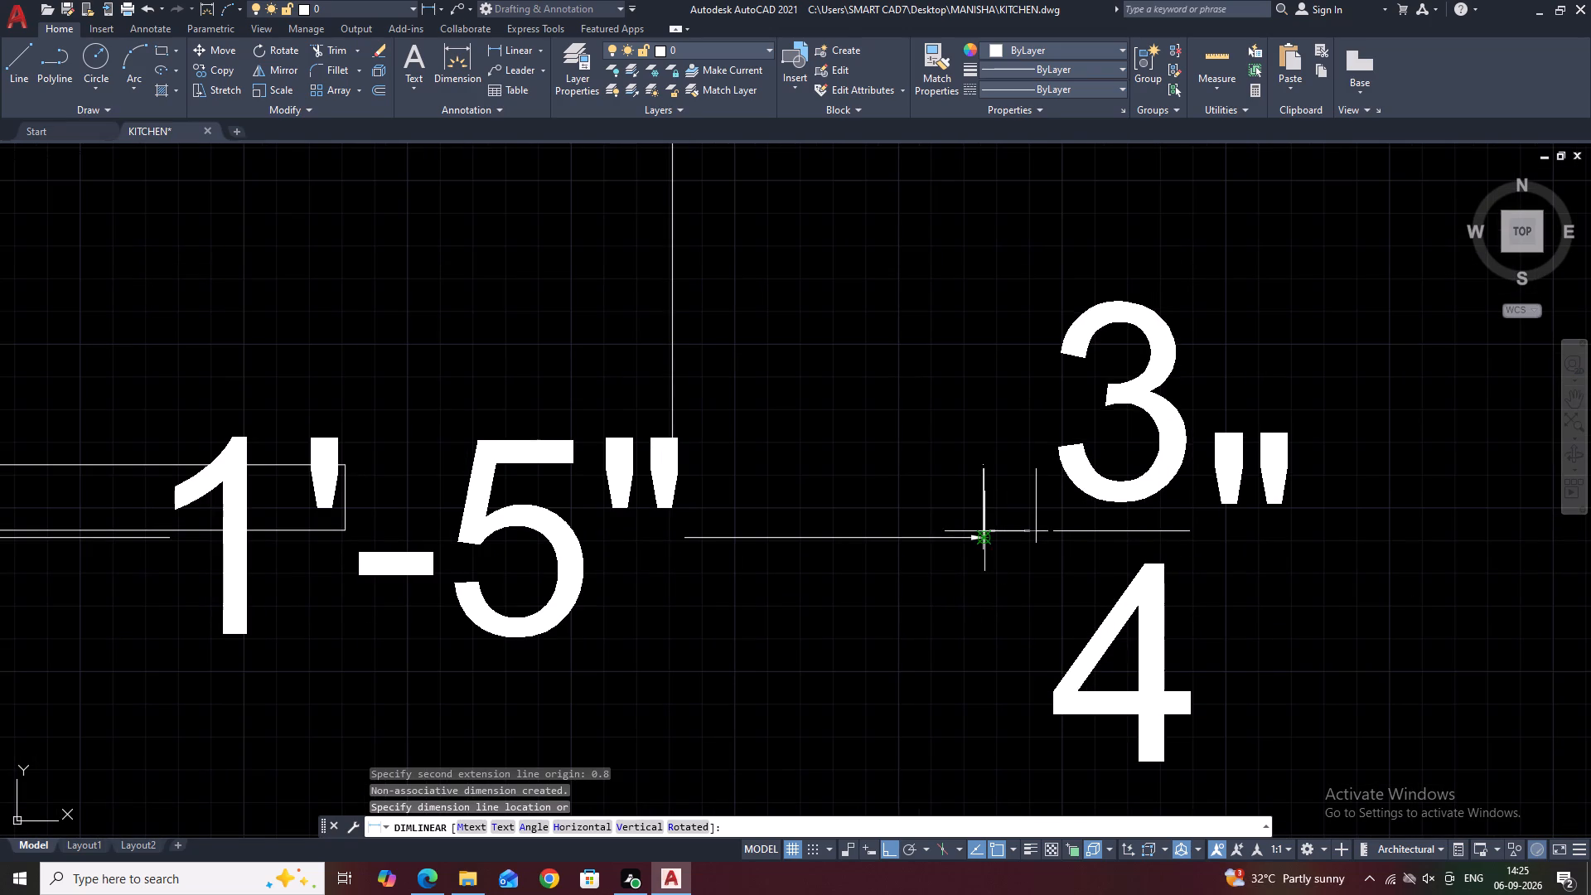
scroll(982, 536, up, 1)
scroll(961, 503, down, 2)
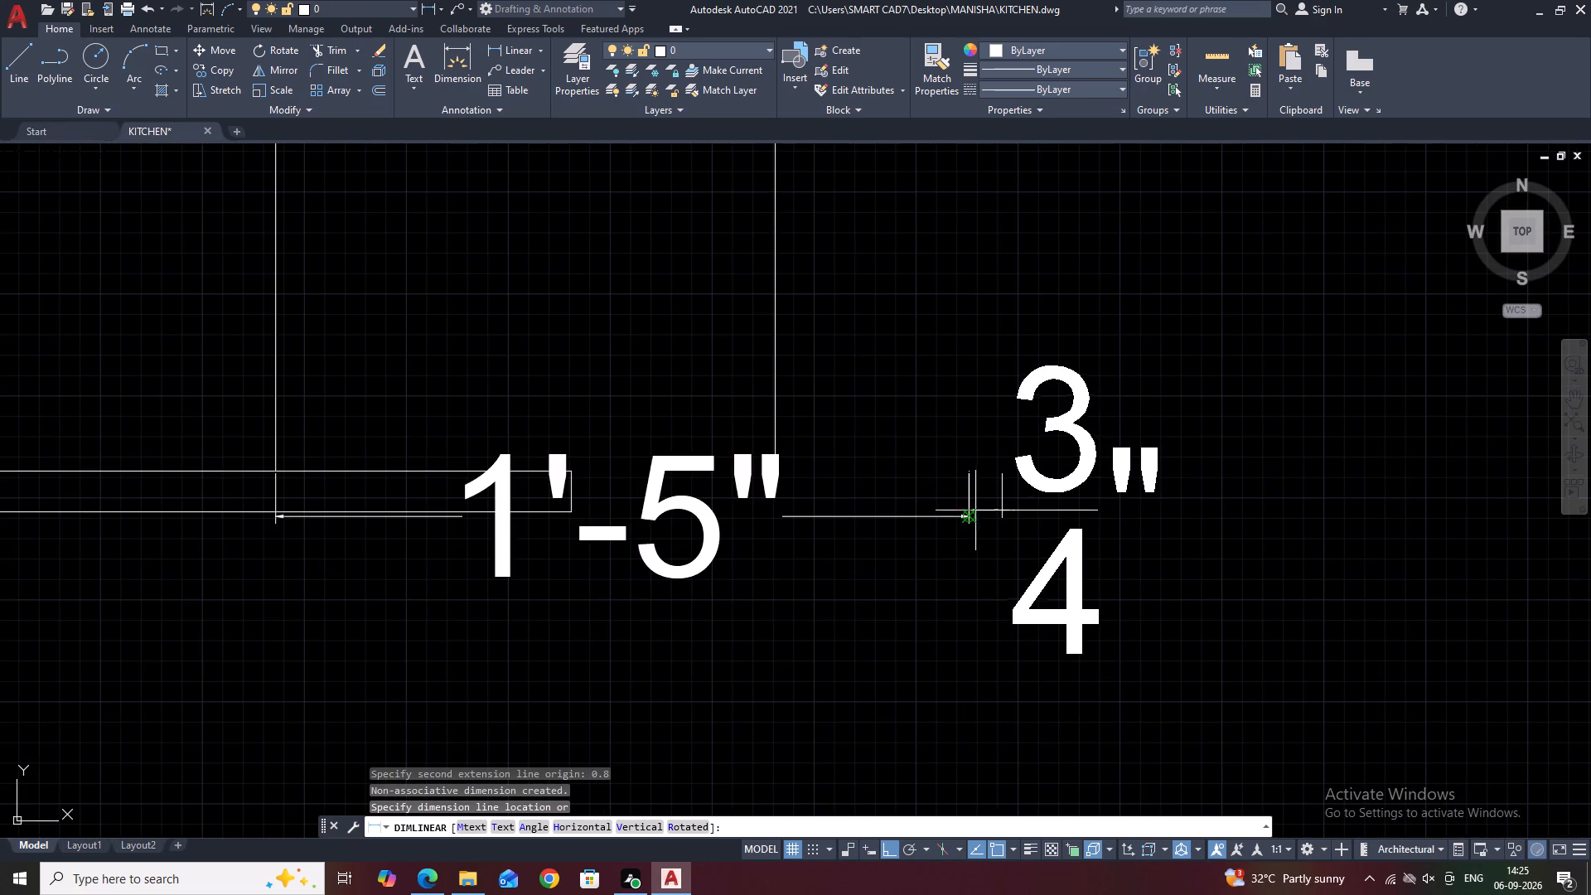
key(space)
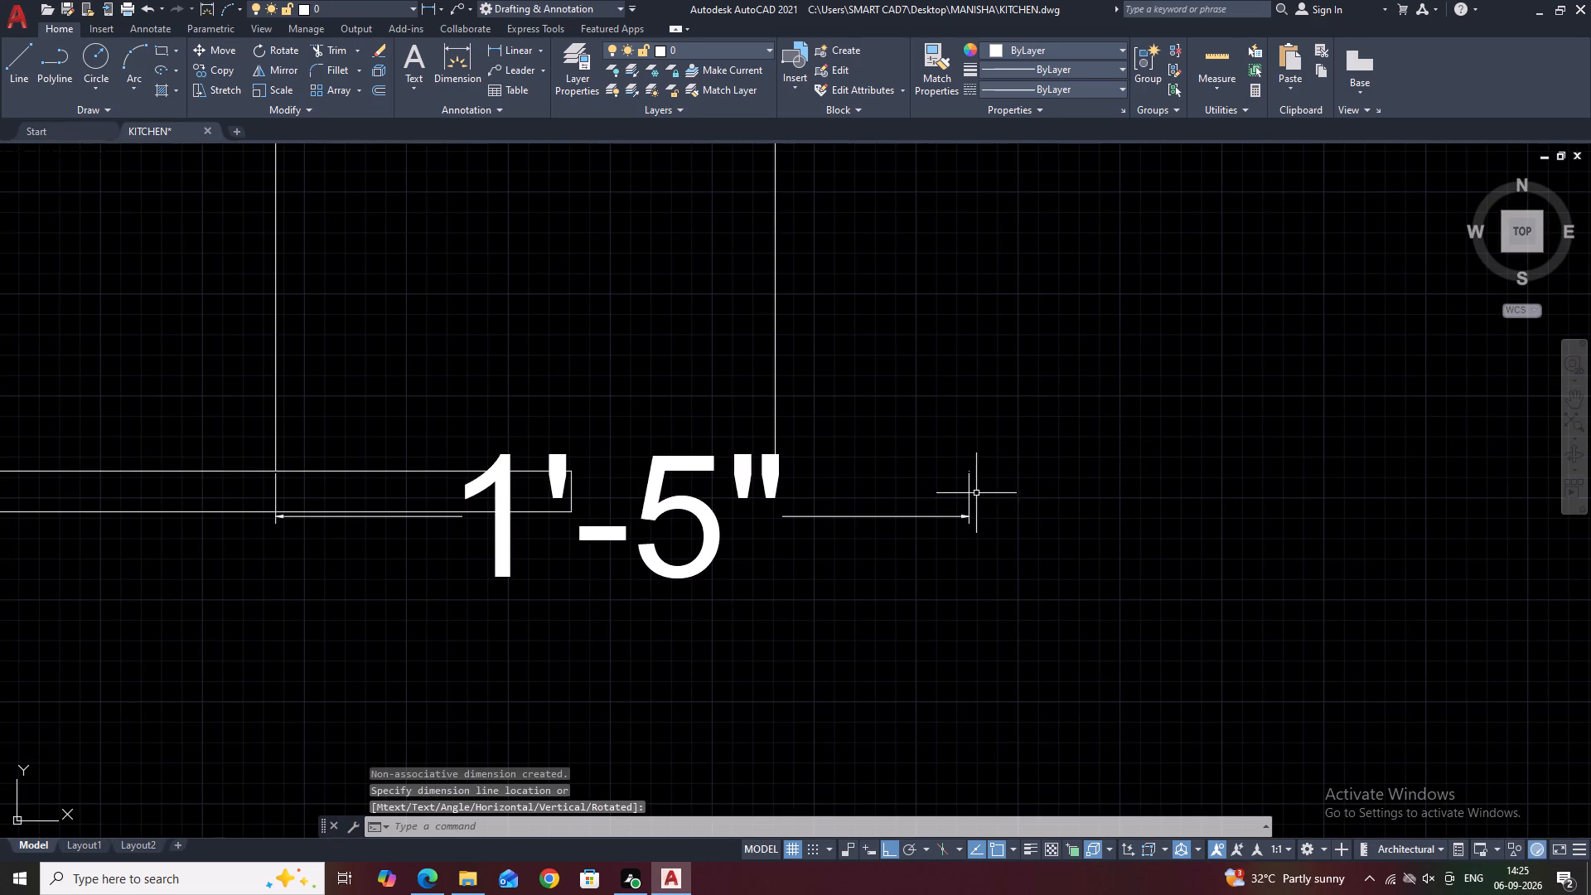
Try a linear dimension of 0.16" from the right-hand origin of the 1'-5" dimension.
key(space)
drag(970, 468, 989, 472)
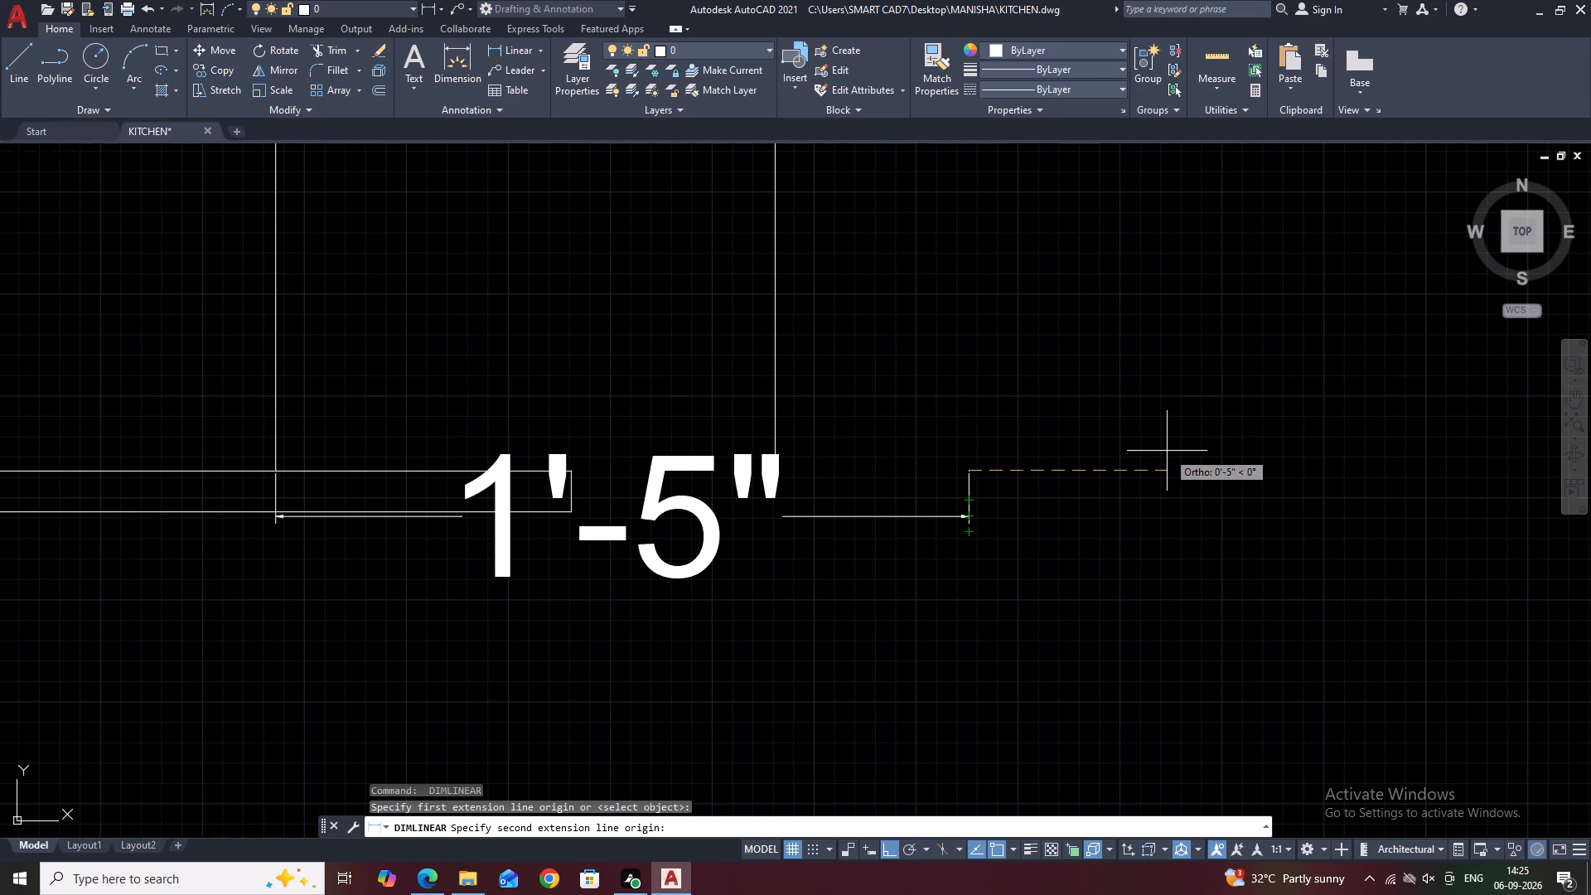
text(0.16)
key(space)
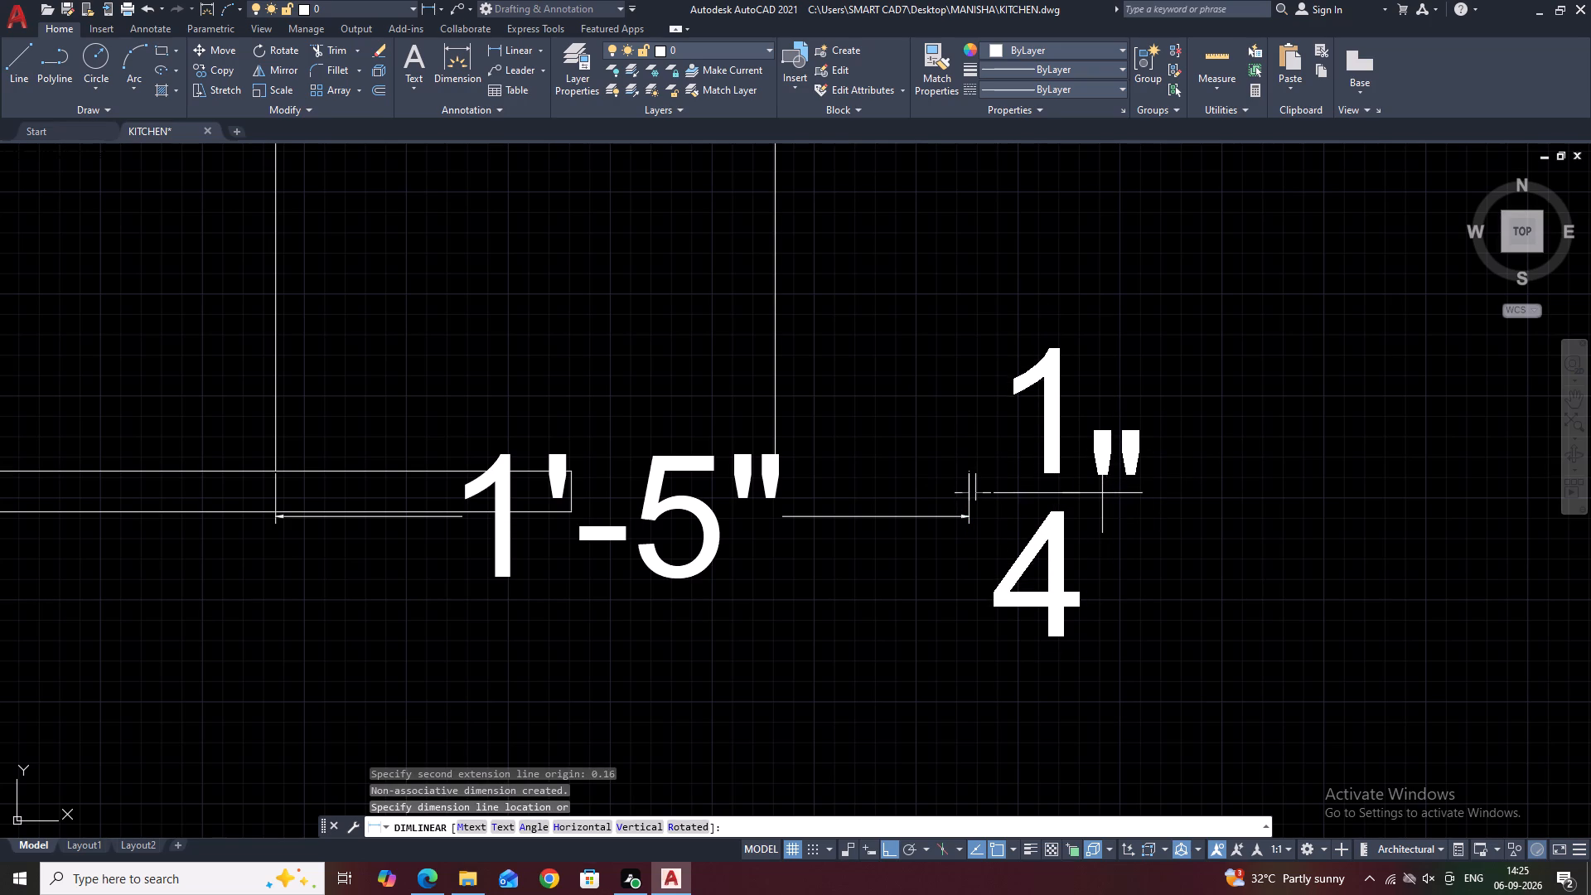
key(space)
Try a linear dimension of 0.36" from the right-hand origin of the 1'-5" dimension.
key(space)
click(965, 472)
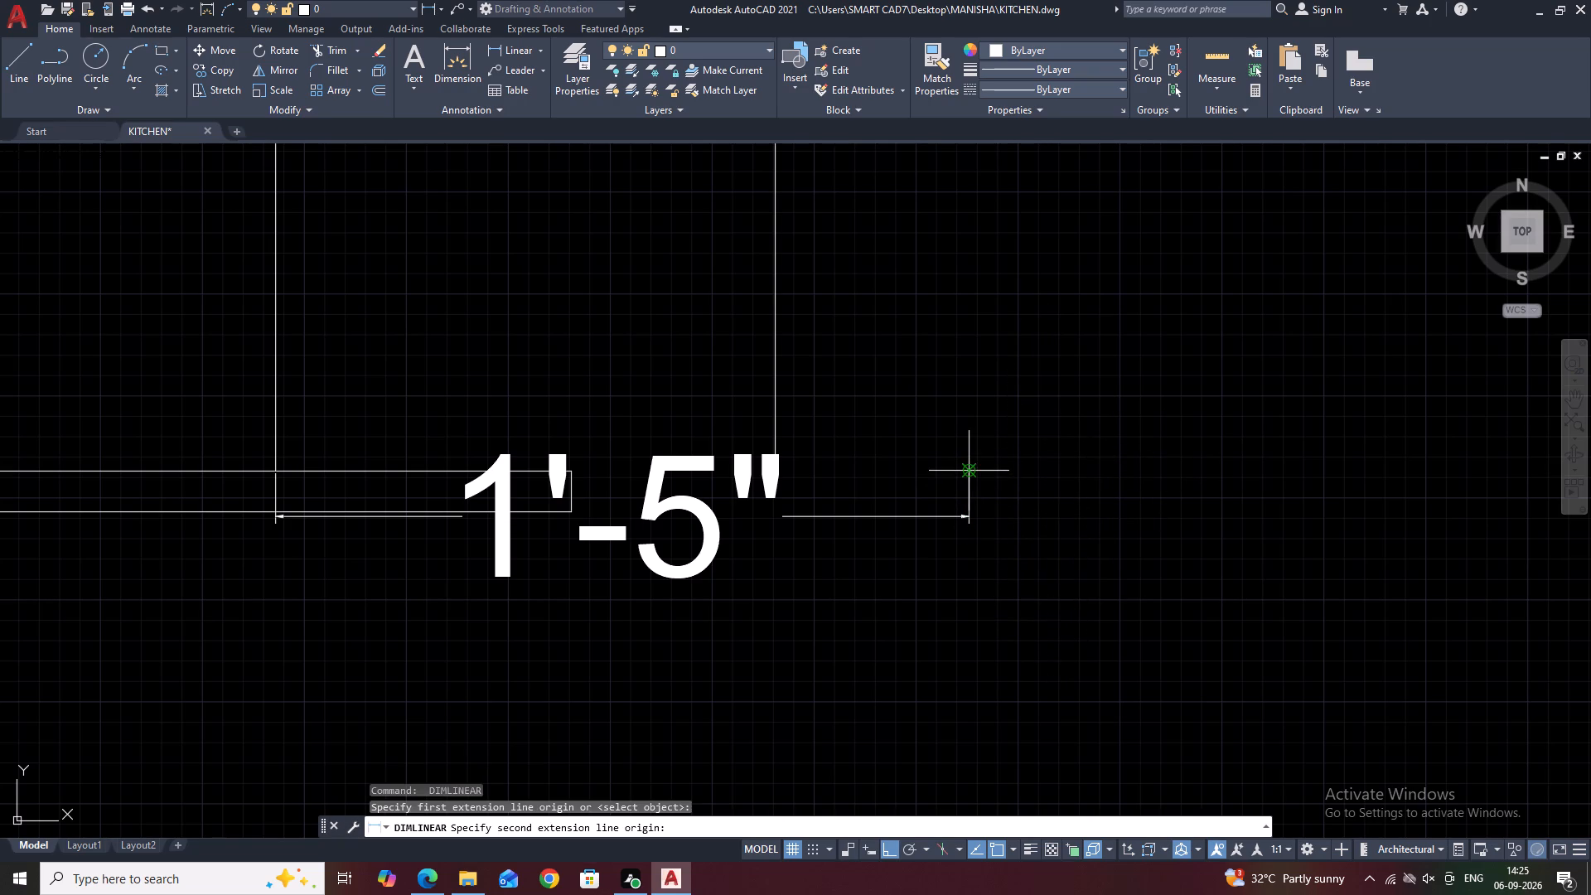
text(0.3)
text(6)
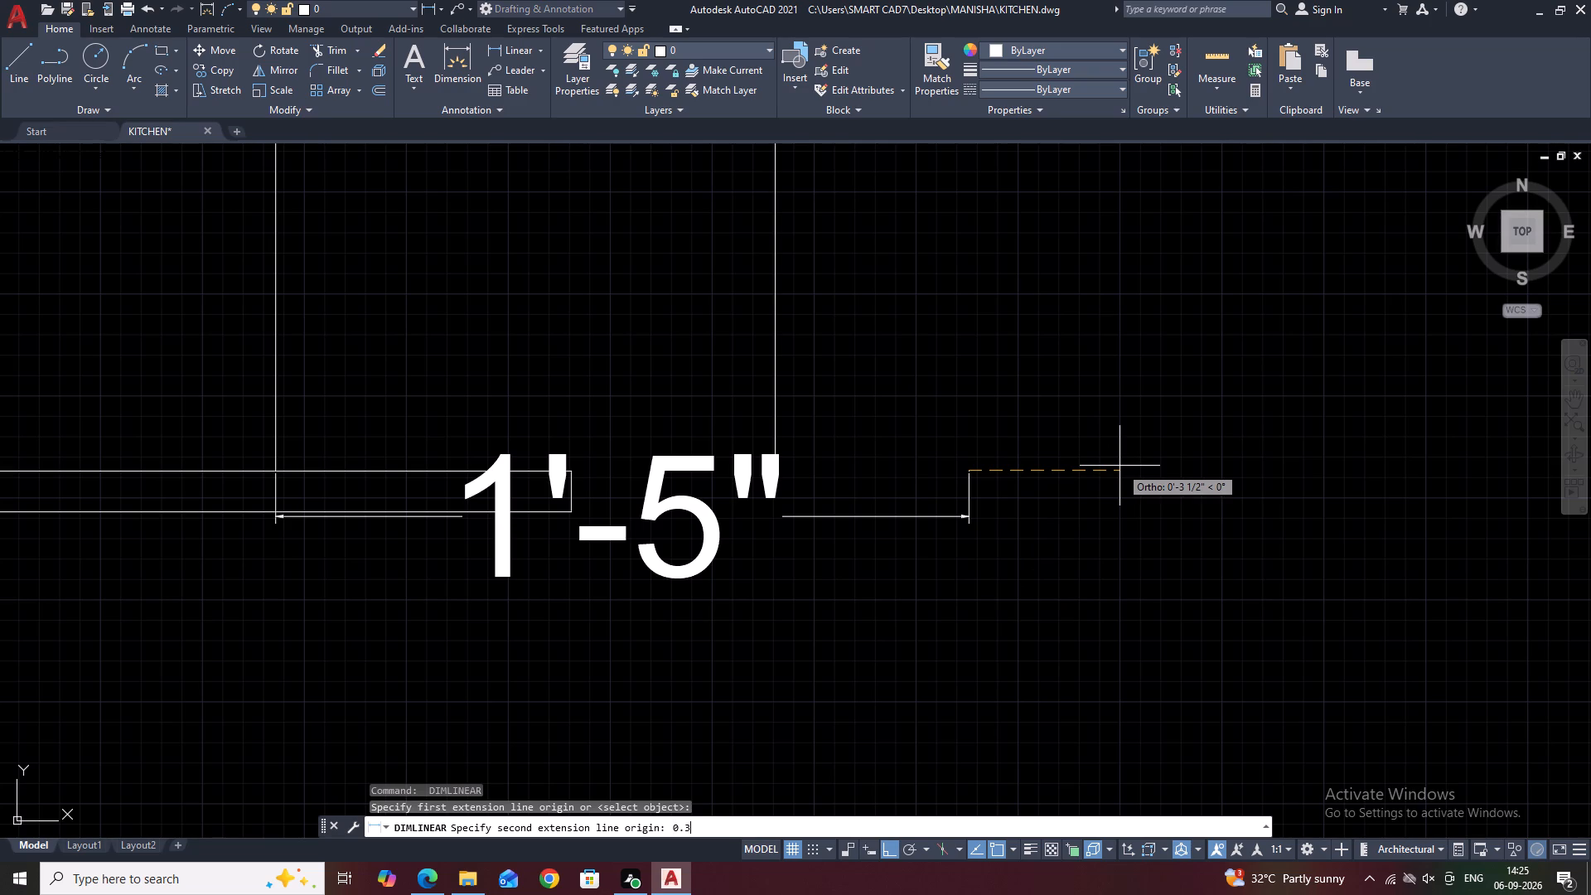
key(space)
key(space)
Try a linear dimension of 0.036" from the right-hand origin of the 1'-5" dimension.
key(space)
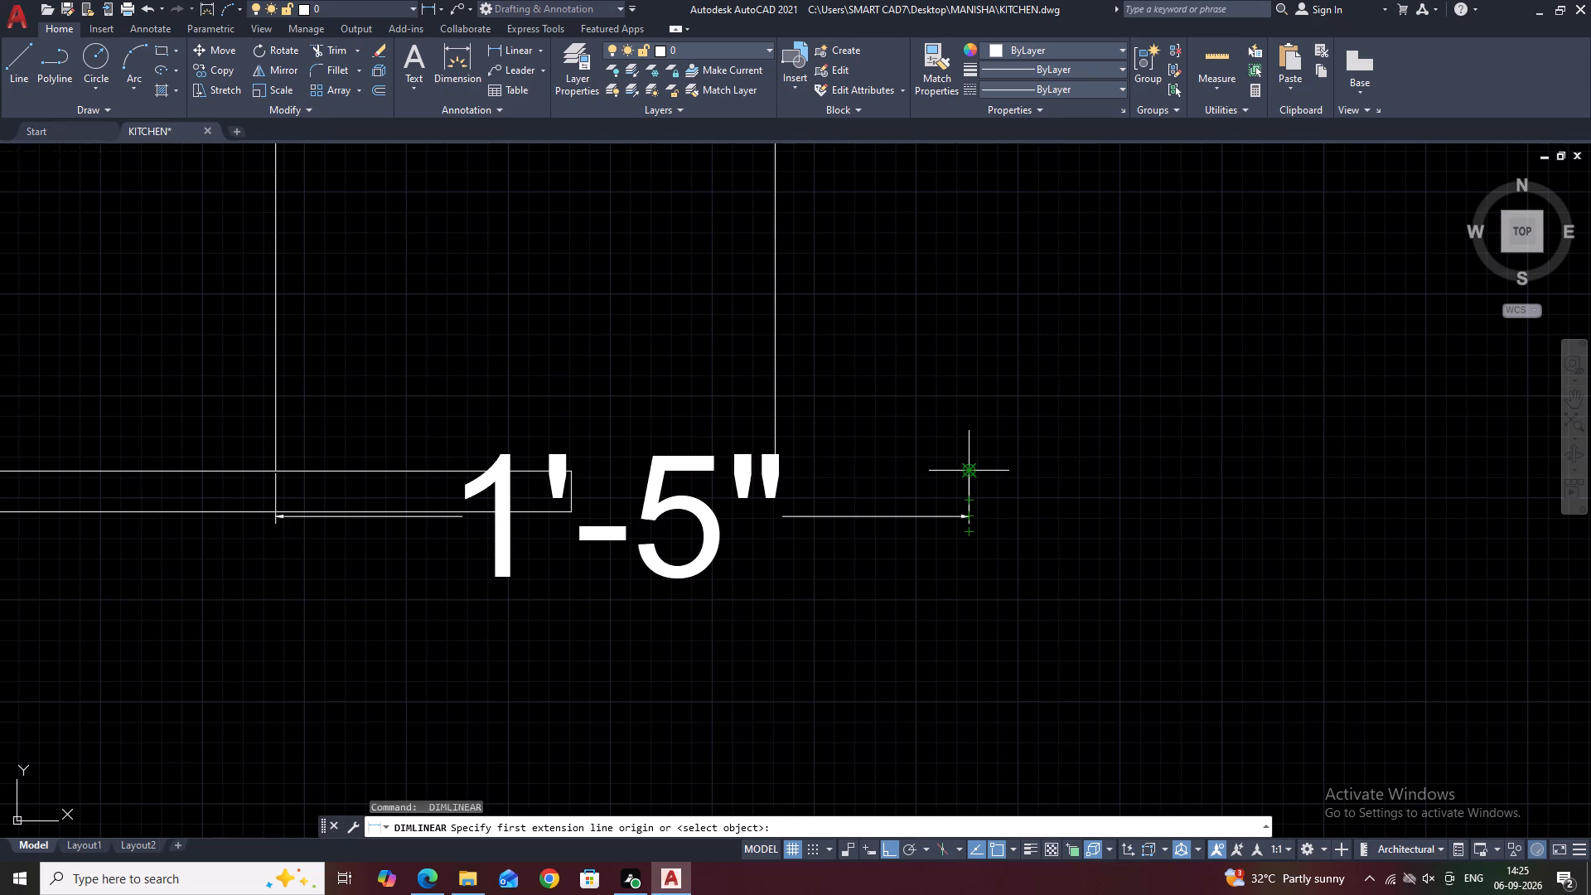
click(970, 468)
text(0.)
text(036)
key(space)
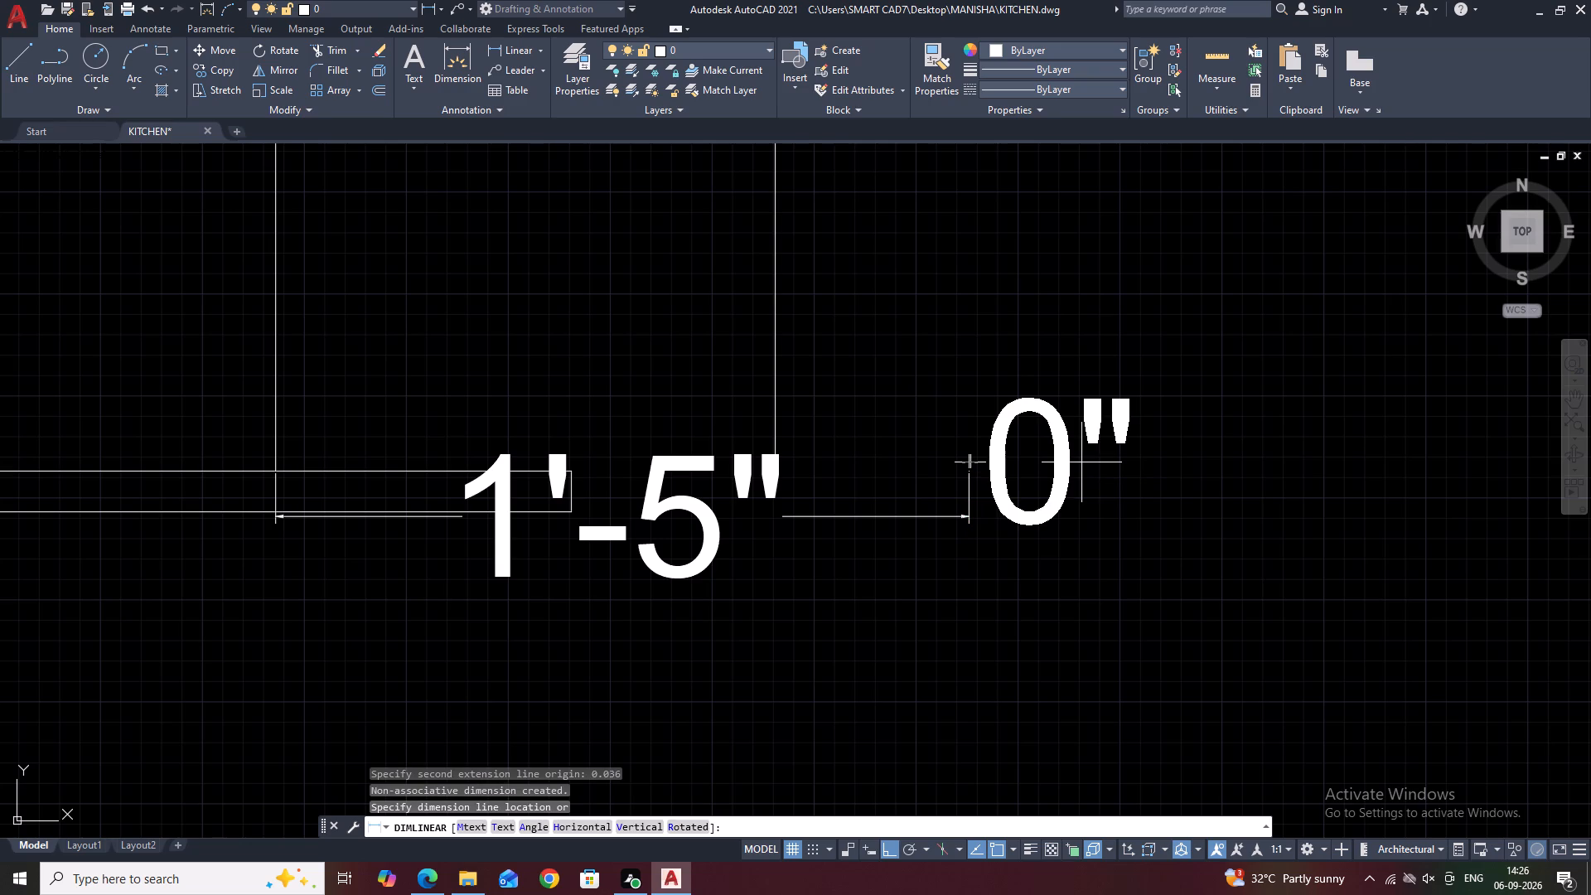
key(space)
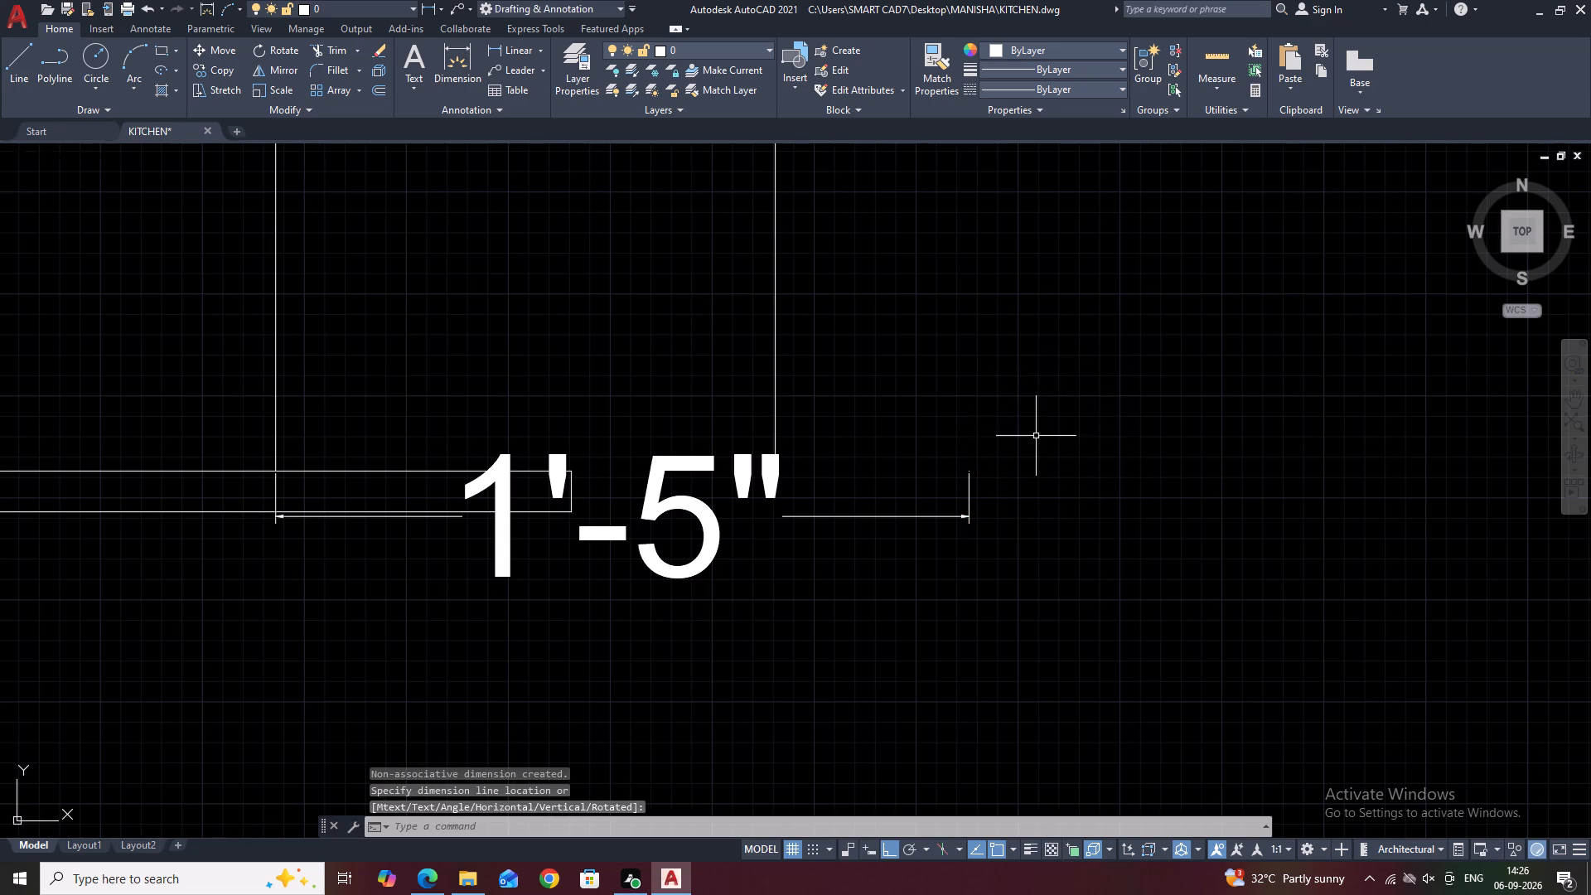
Stretch the 1'-5" dimension's right-hand origin outward so the dimension spans 1'-5 1/4".
scroll(1032, 450, down, 3)
middle_drag(1089, 461, 1044, 535)
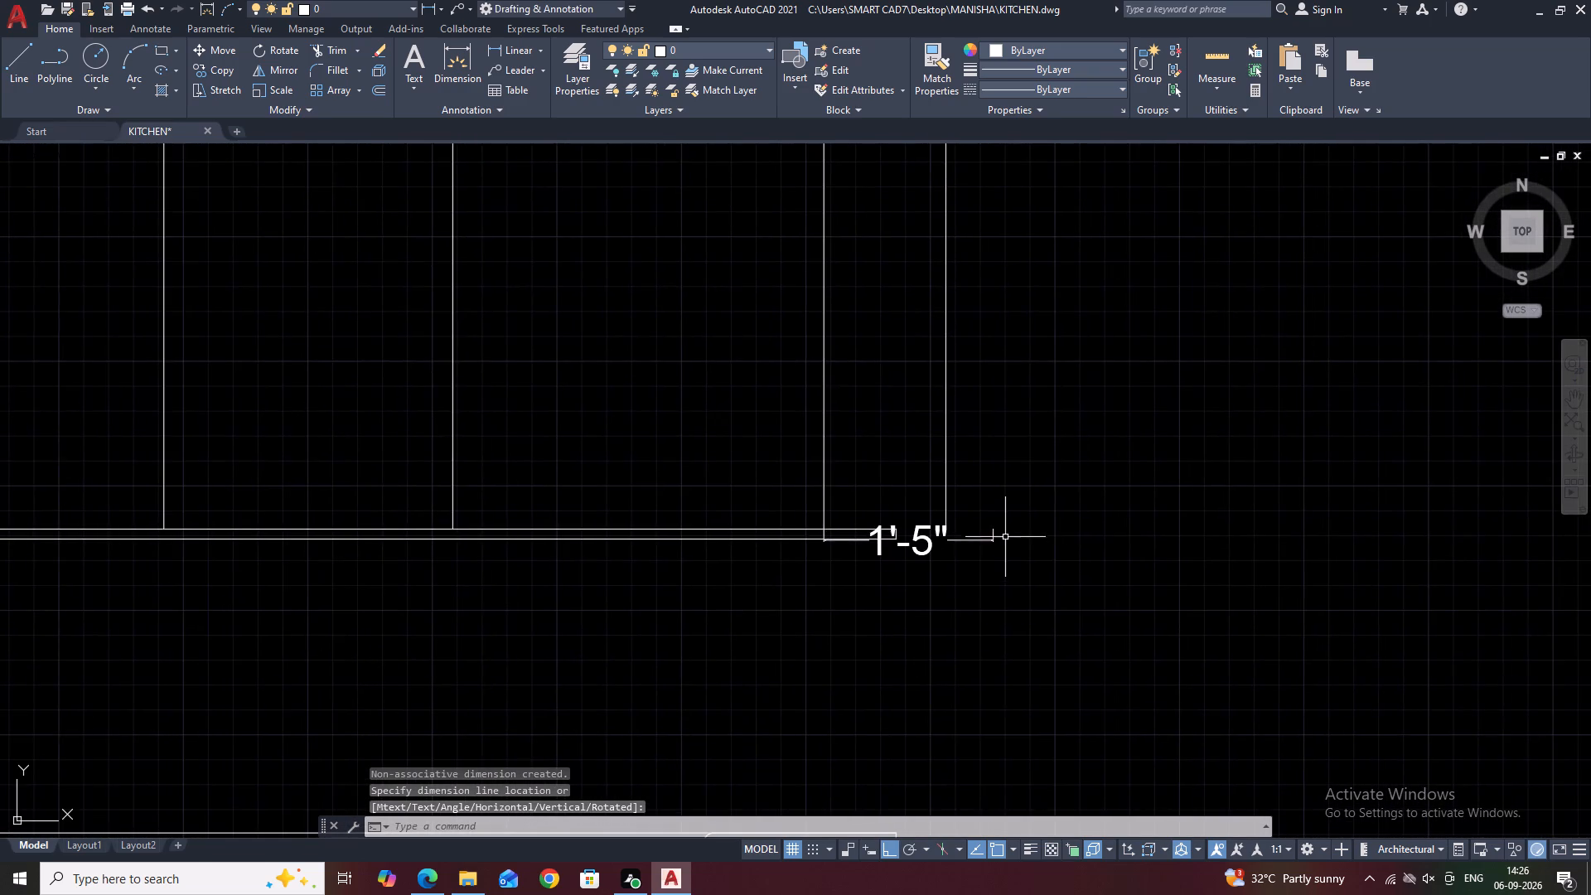
scroll(1007, 535, up, 2)
click(1006, 532)
click(949, 490)
scroll(963, 518, up, 3)
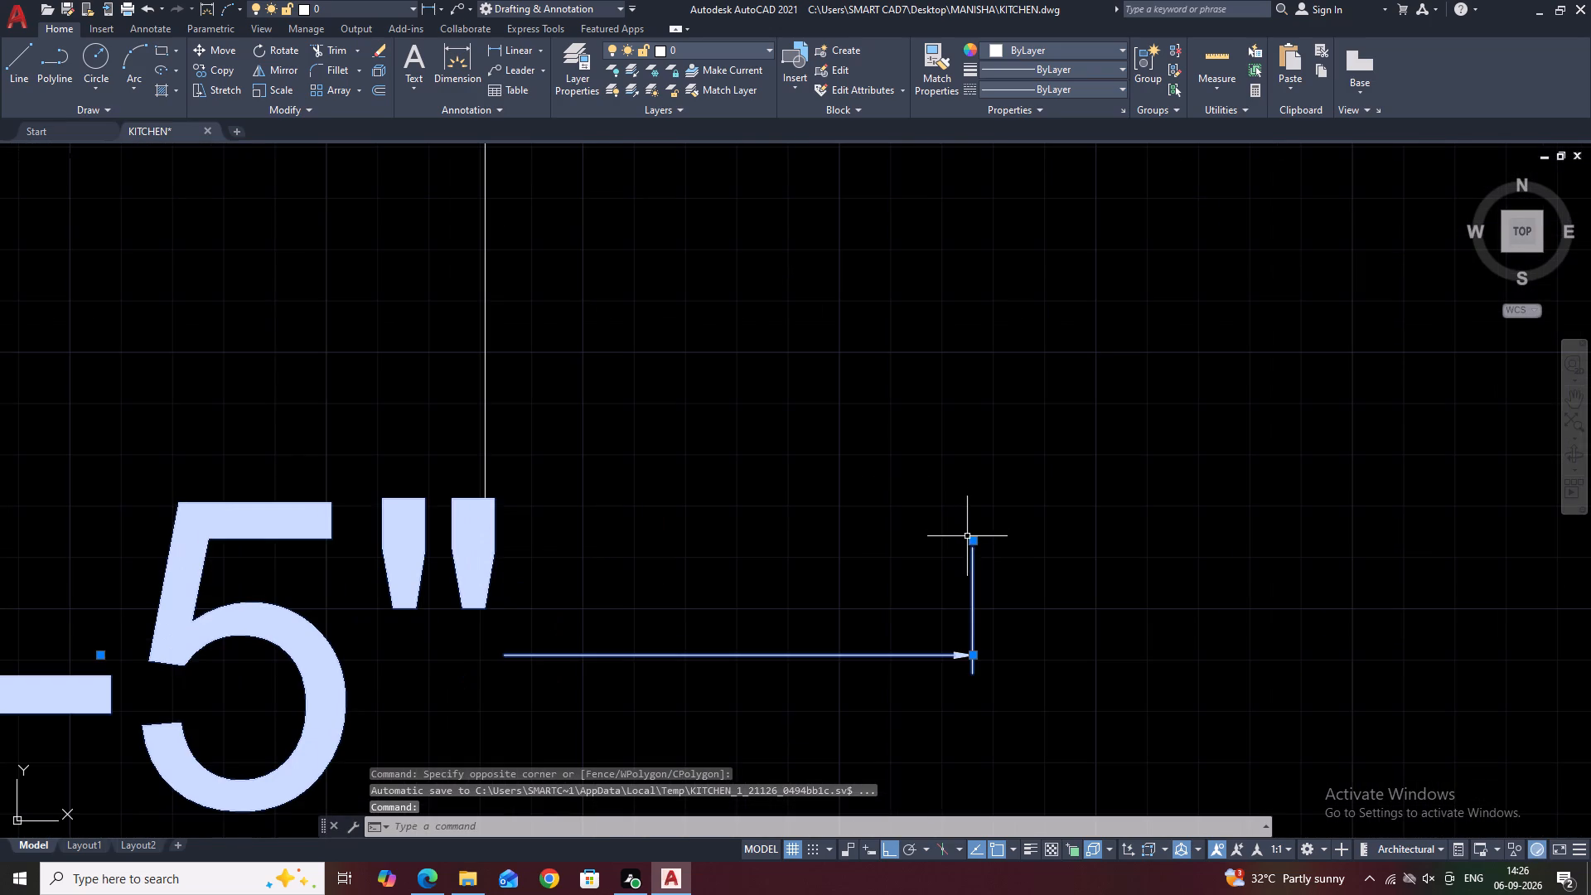
click(972, 540)
scroll(1023, 536, down, 2)
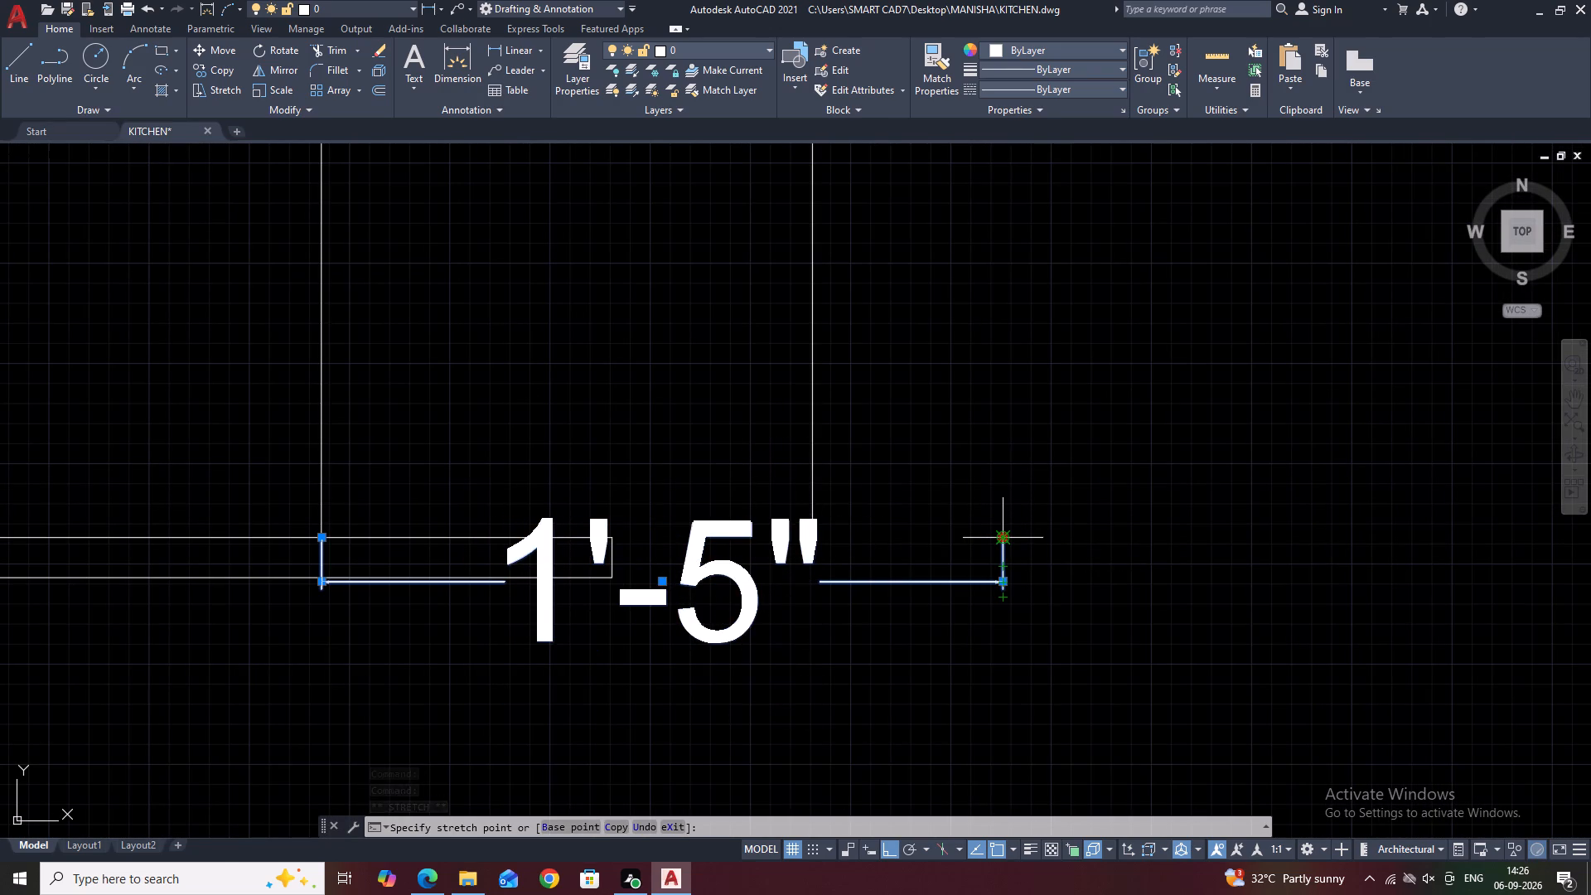
scroll(999, 534, up, 1)
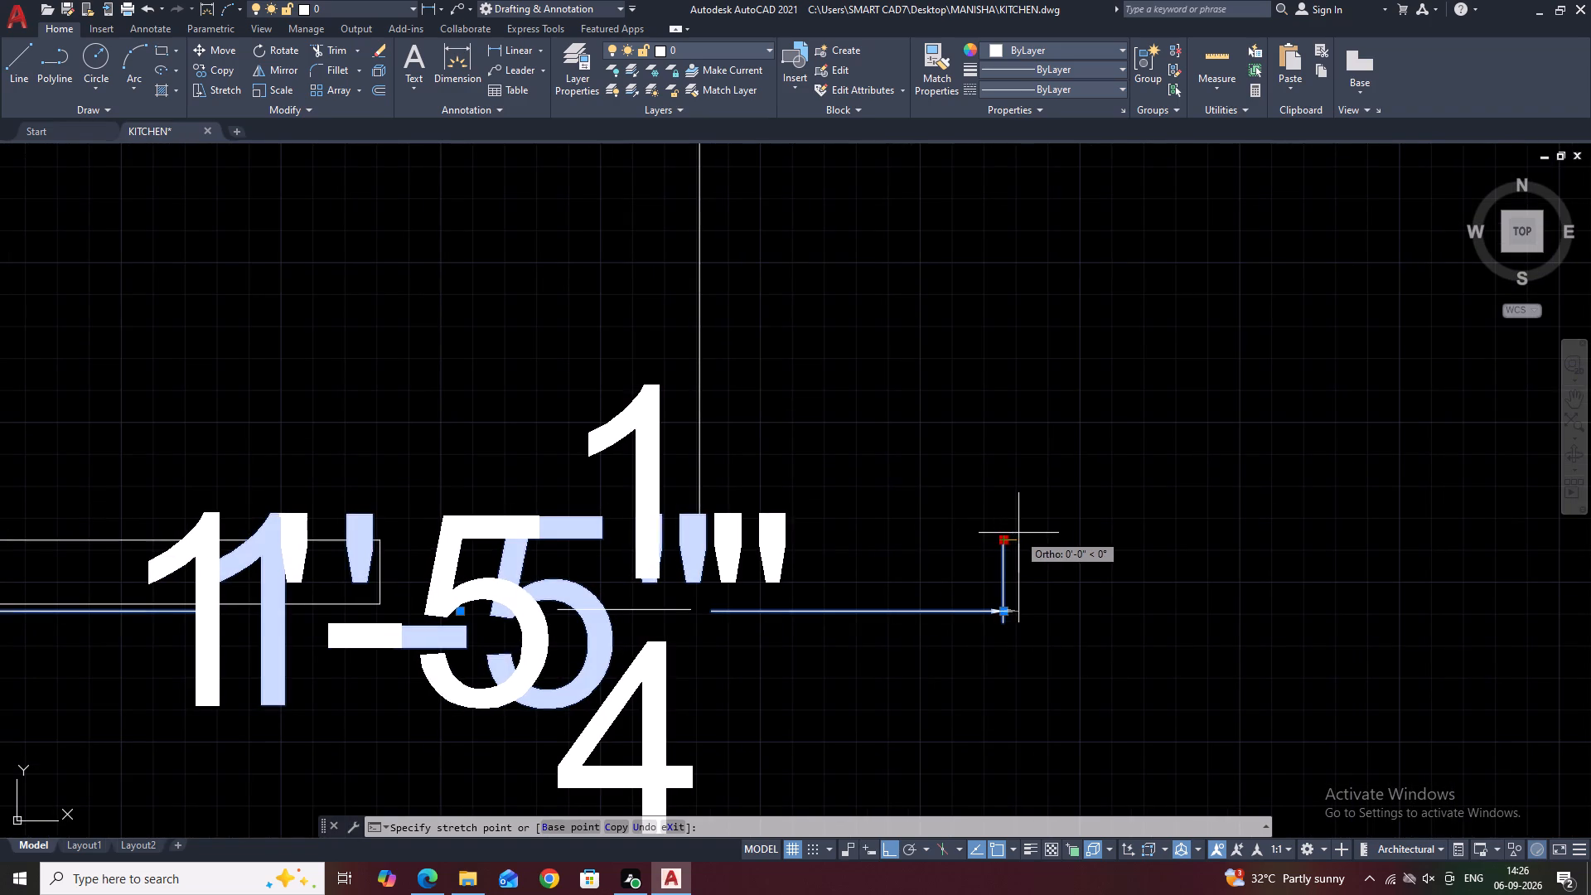
click(1019, 533)
middle_drag(1120, 557, 1056, 518)
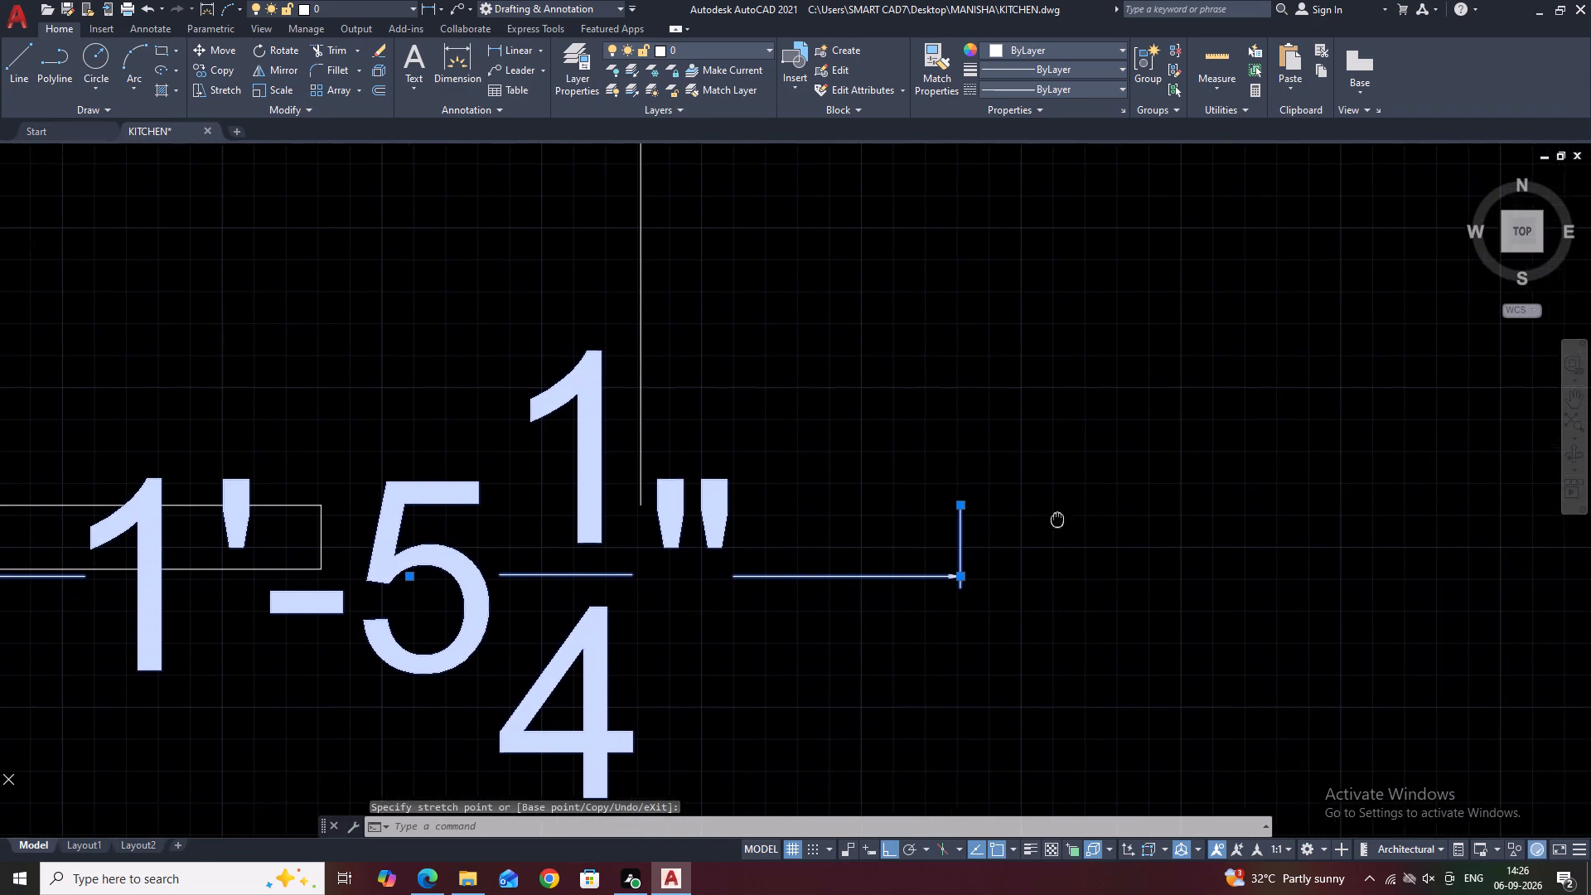
middle_drag(1056, 518, 1052, 516)
key(Escape)
Move the upper cabinet zone's right-hand end line horizontally to the right-hand origin of the 1'-5 1/4" dimension.
scroll(965, 477, down, 3)
middle_drag(964, 399, 978, 515)
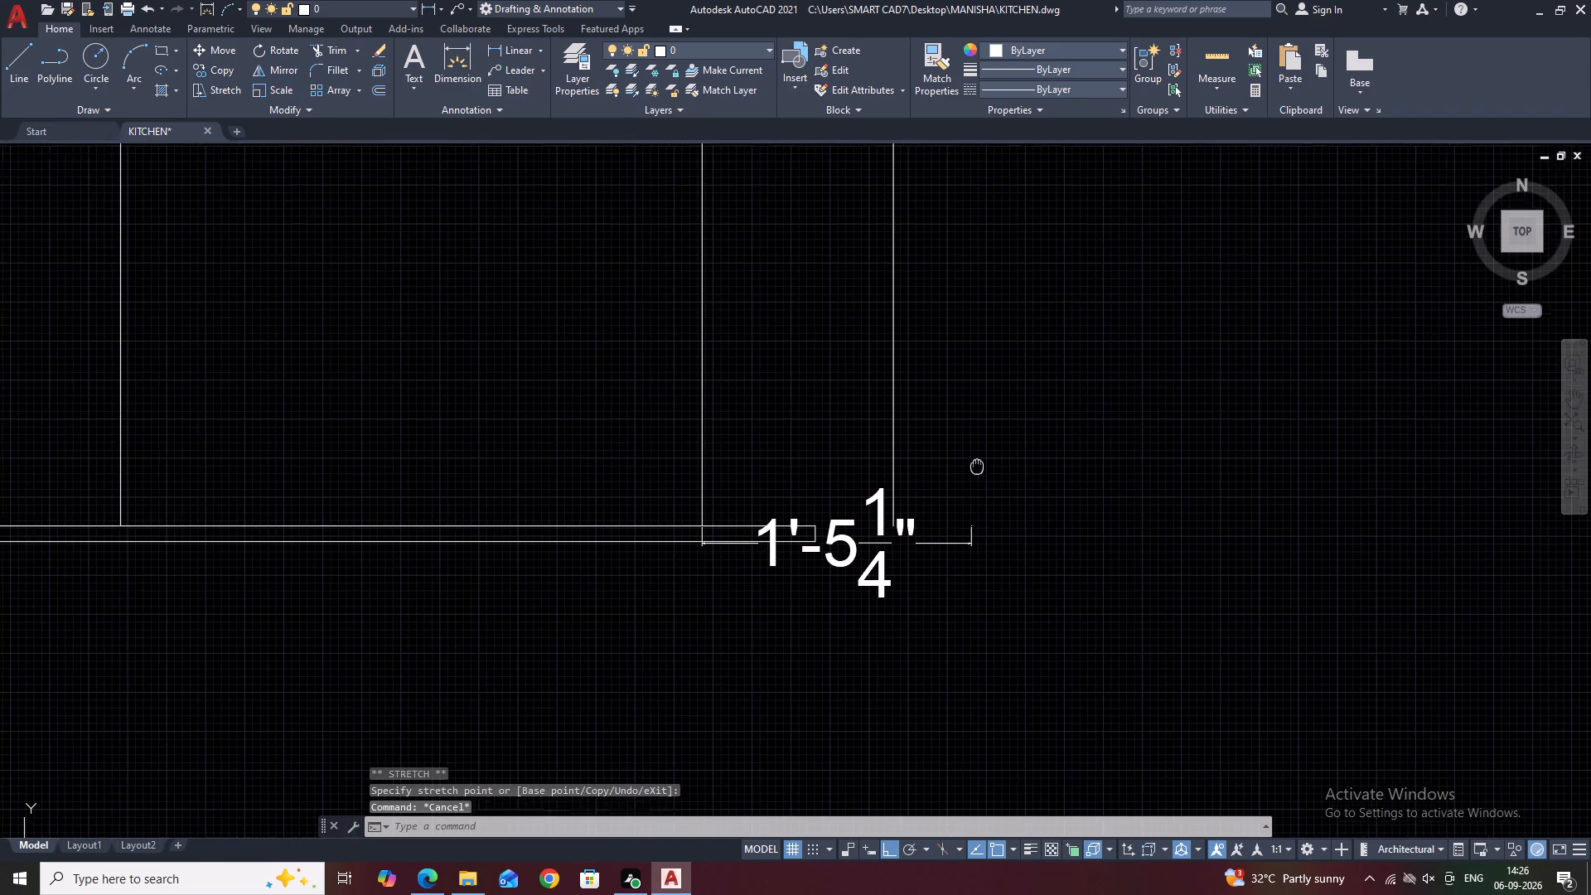
middle_drag(978, 515, 978, 517)
scroll(928, 436, down, 3)
drag(933, 419, 924, 403)
click(904, 373)
scroll(935, 498, up, 2)
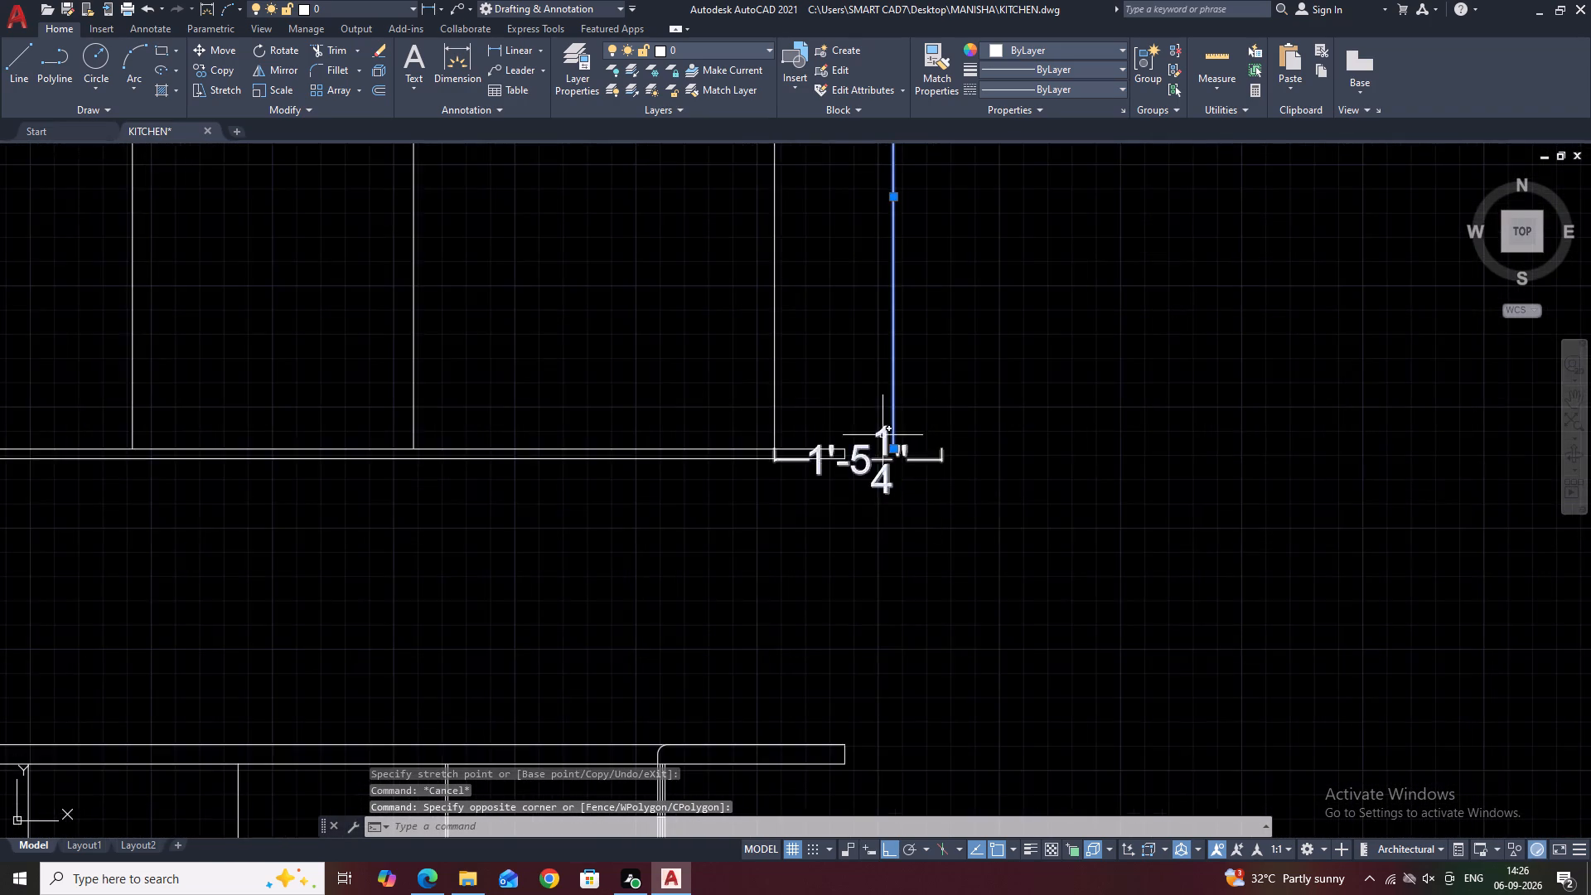
scroll(878, 430, up, 3)
click(932, 509)
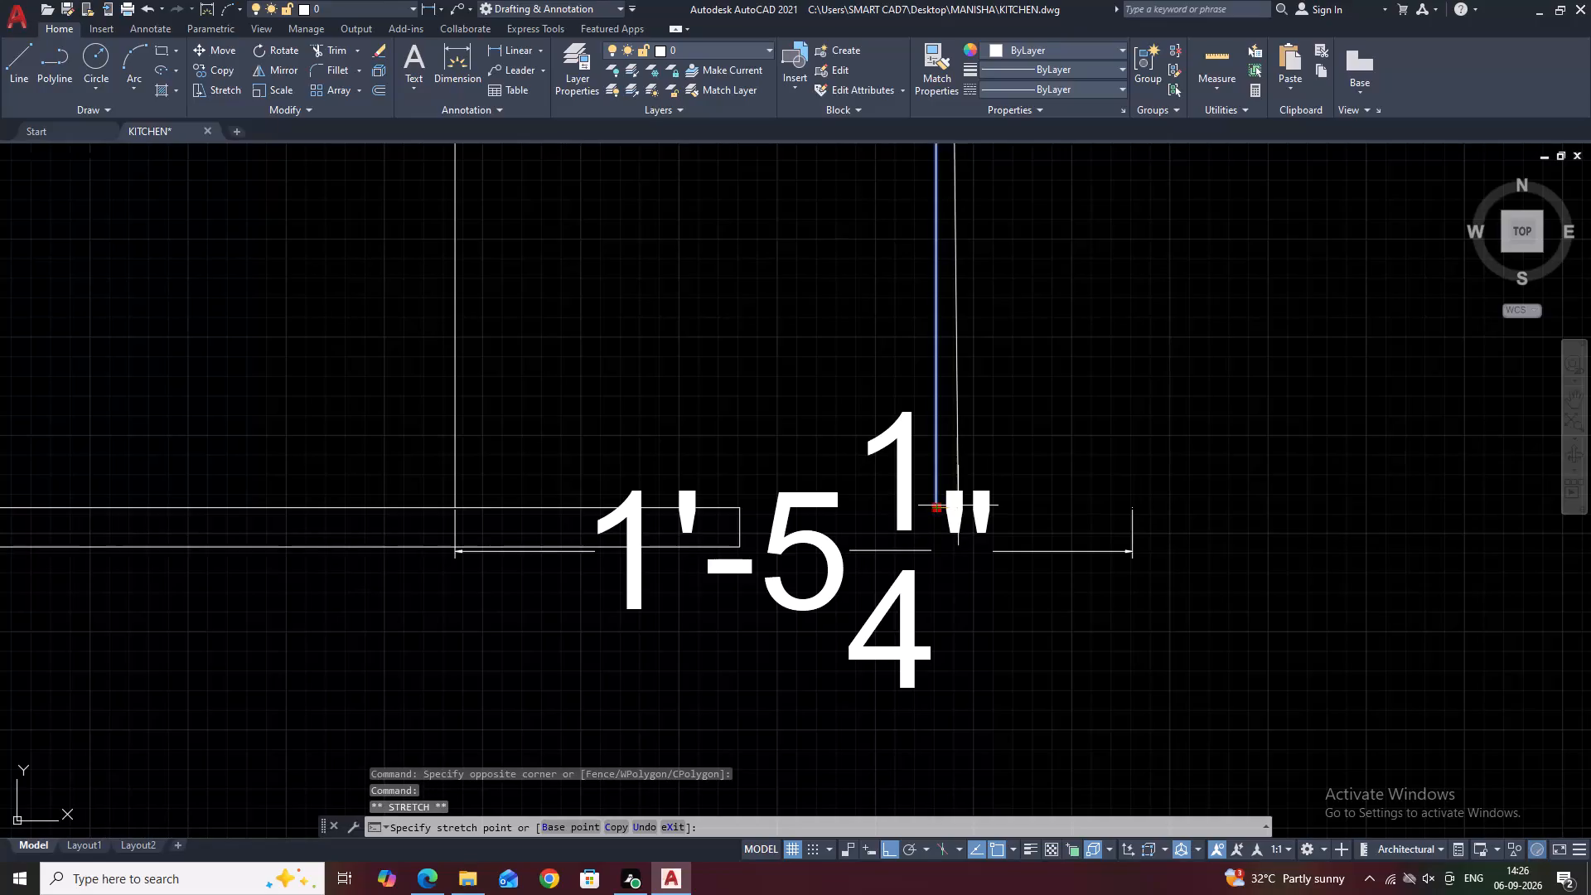
scroll(1085, 498, down, 7)
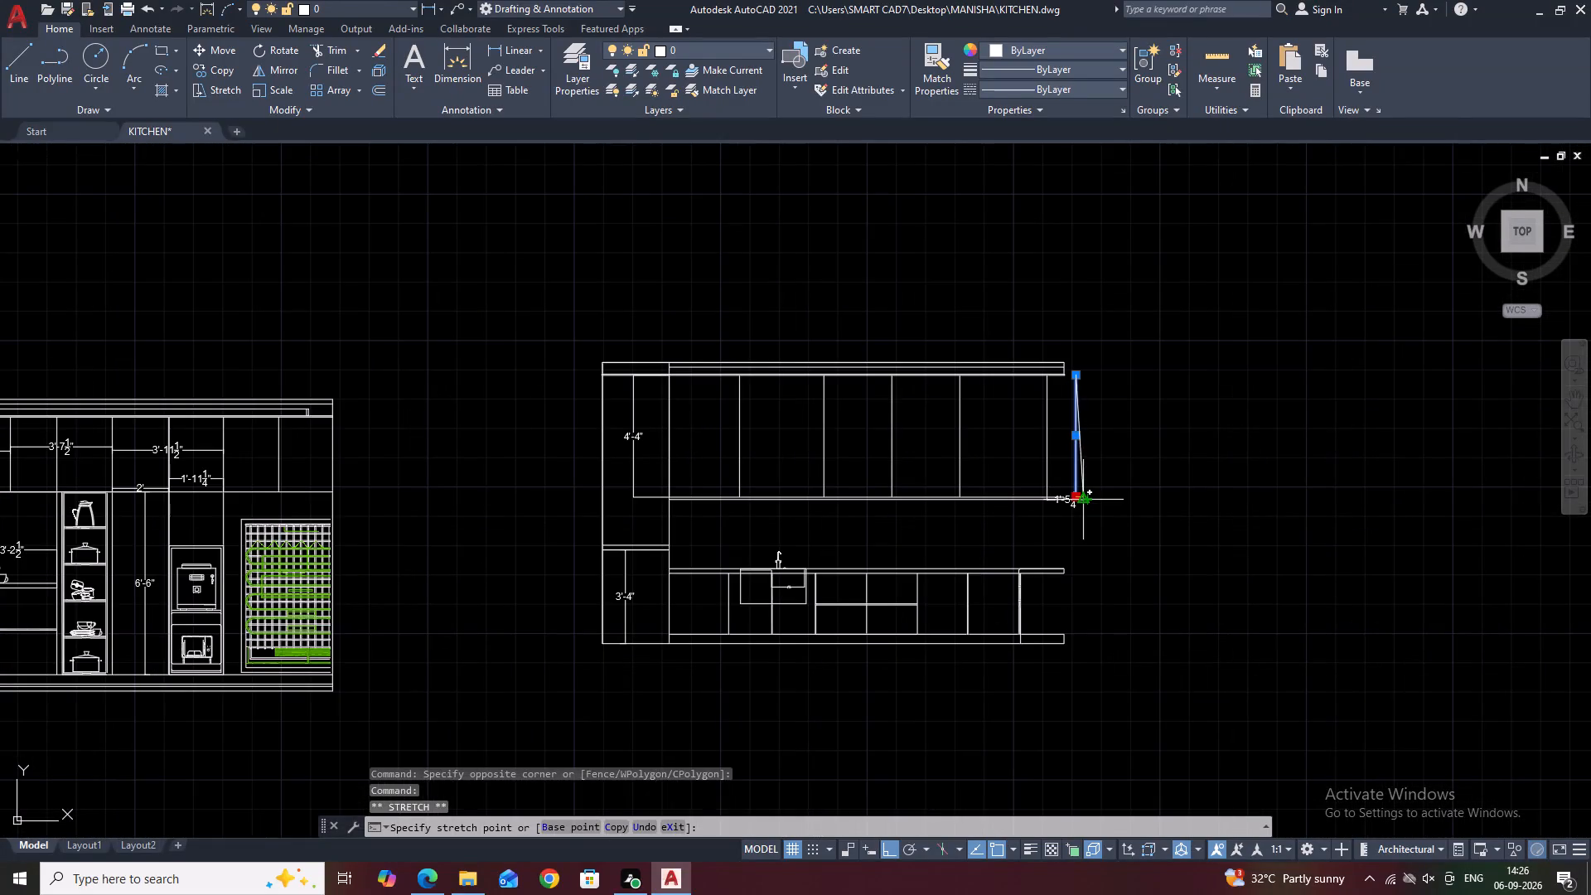
key(Escape)
key(m)
key(space)
scroll(1093, 492, up, 3)
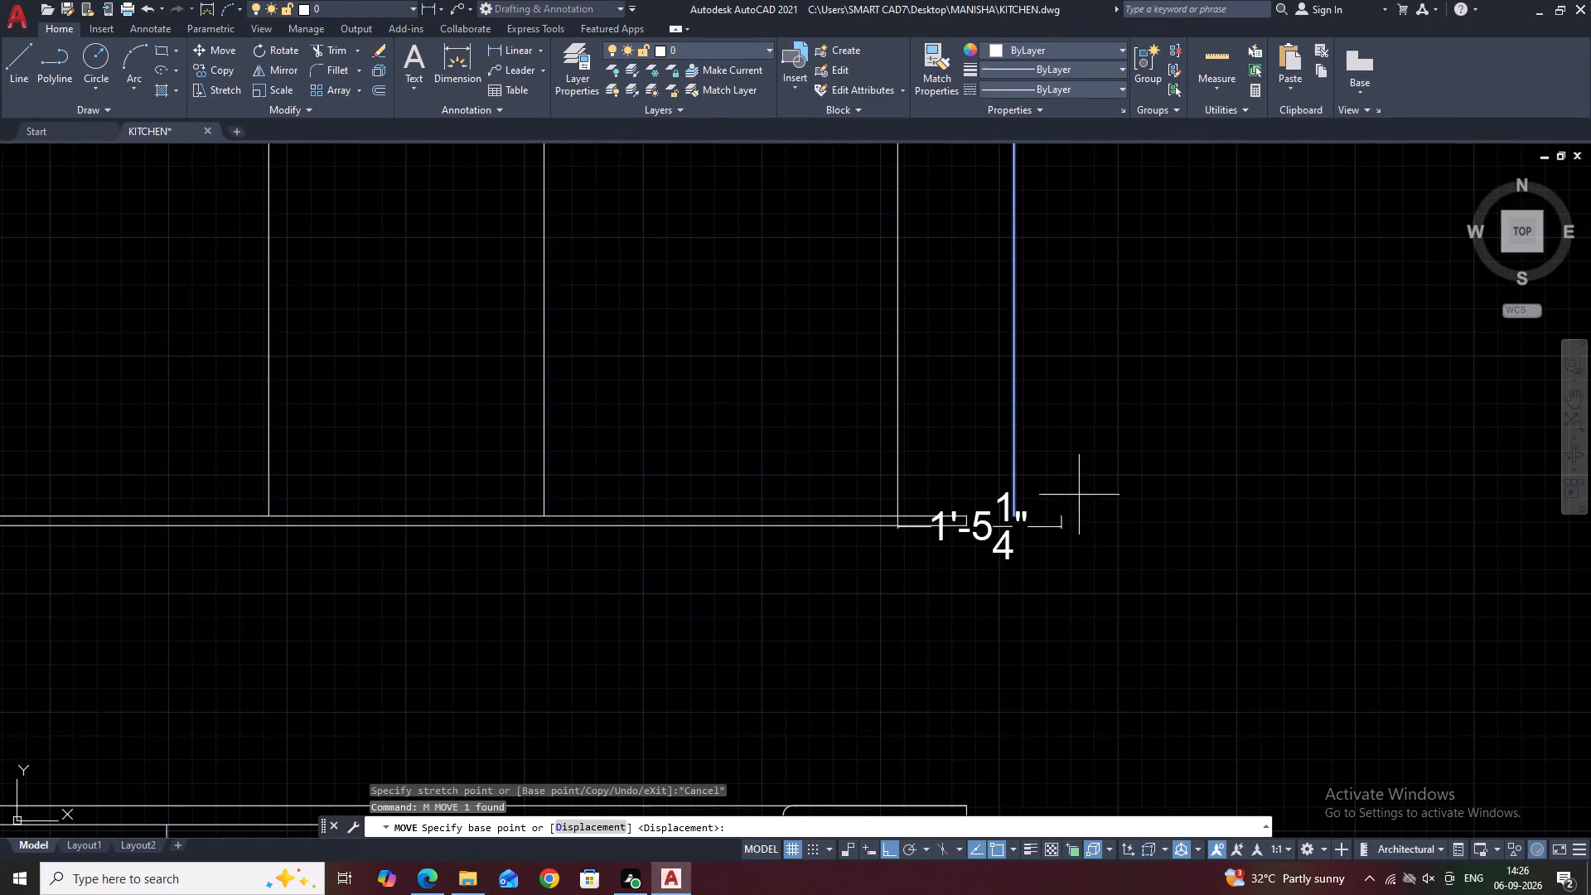
scroll(1065, 499, up, 2)
scroll(961, 542, up, 2)
click(882, 553)
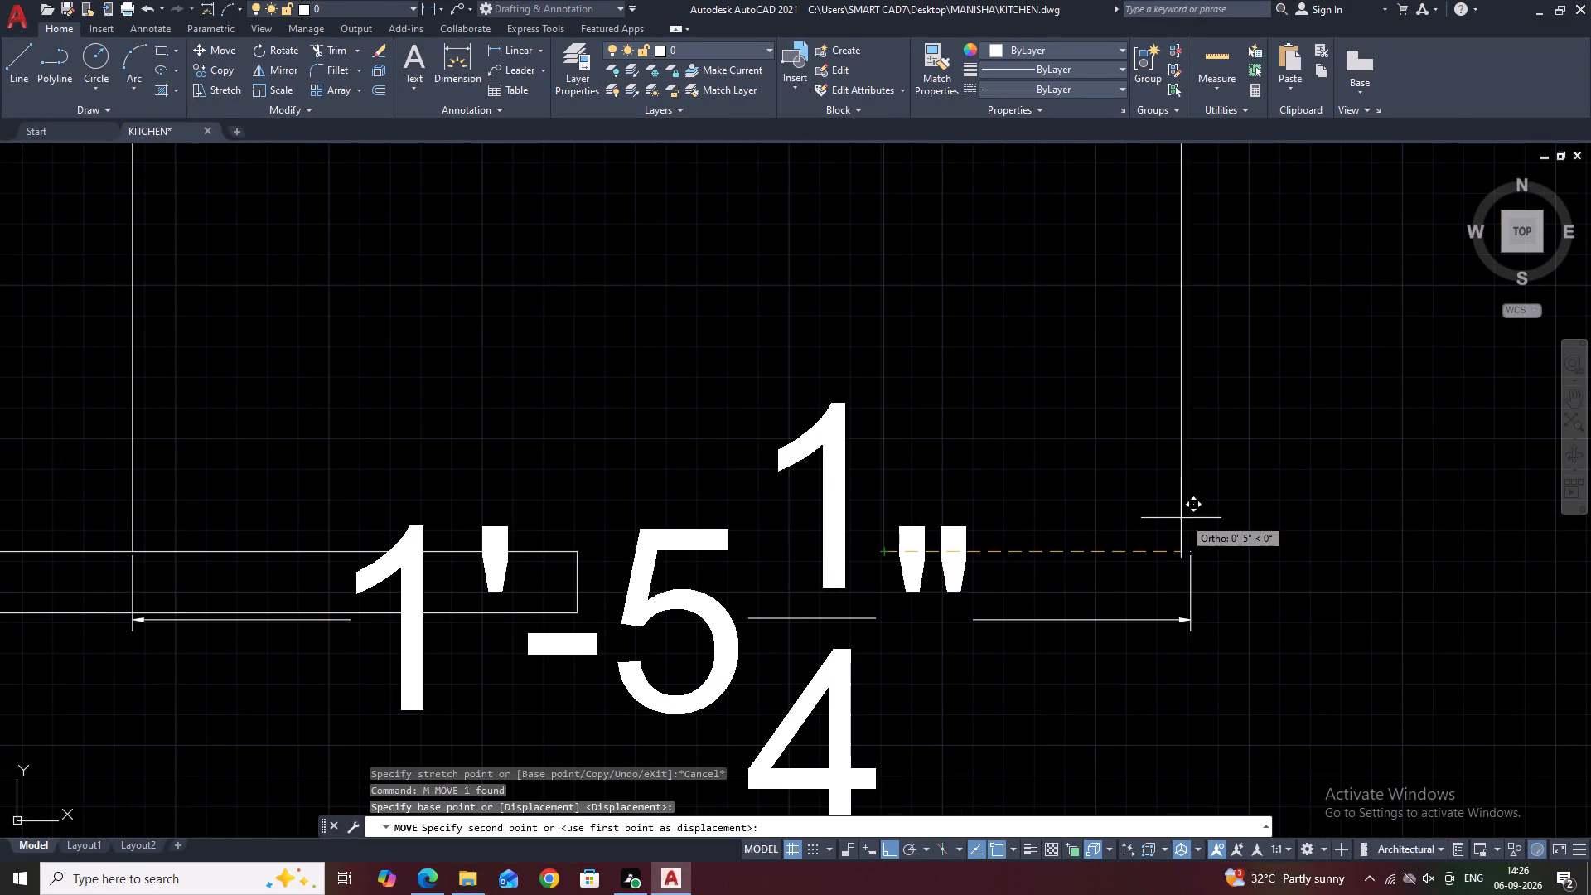
click(1190, 554)
Delete the 1'-5 1/4" dimension below the upper cabinets.
scroll(1101, 485, down, 3)
click(1057, 508)
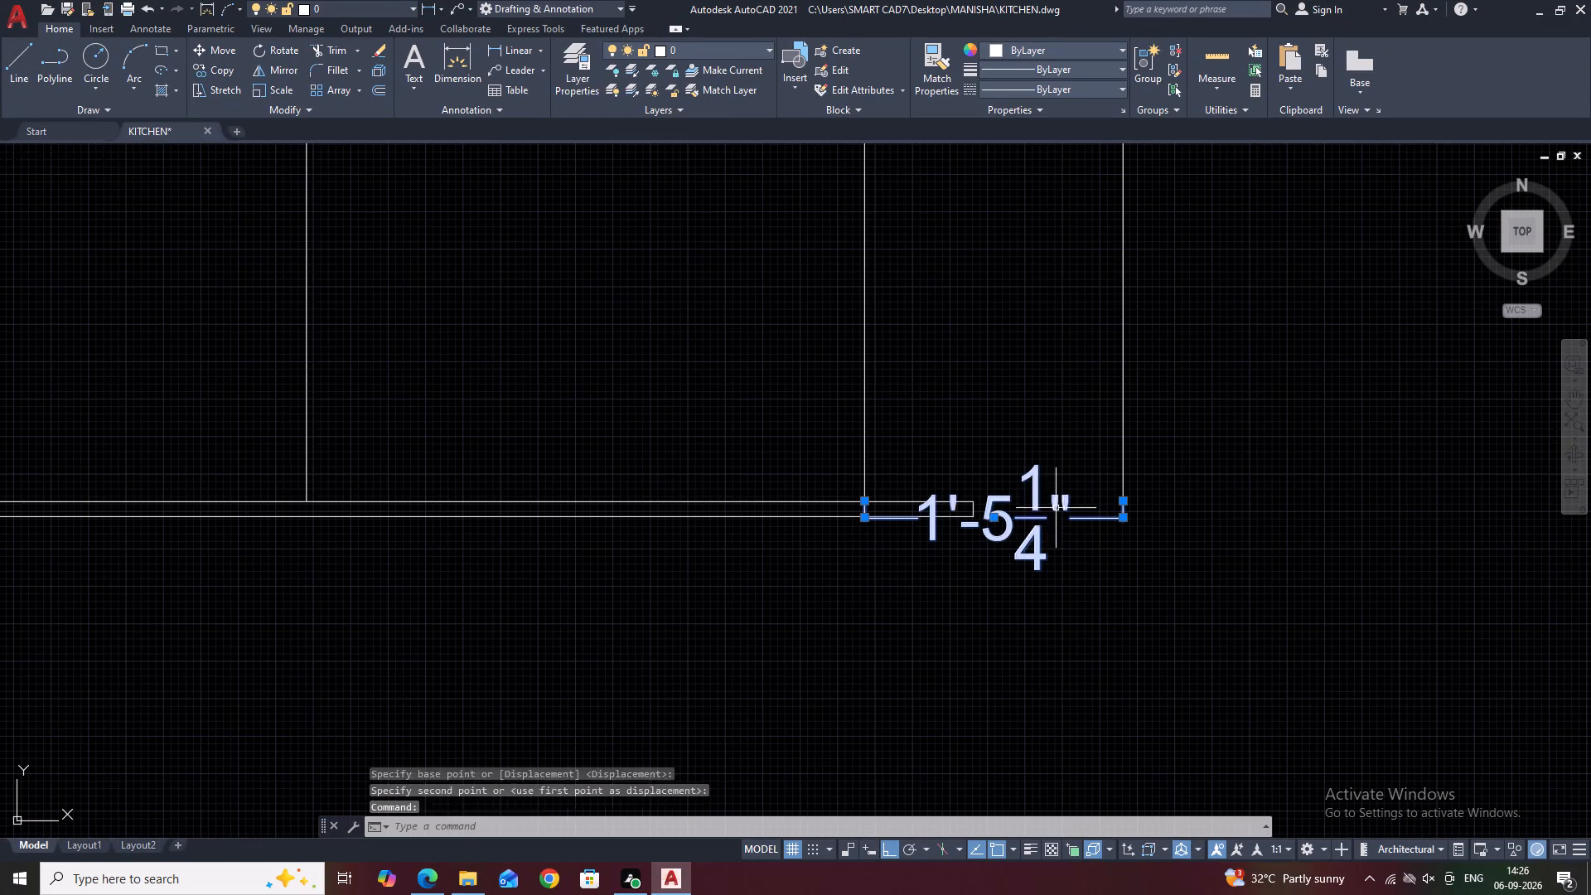
key(Delete)
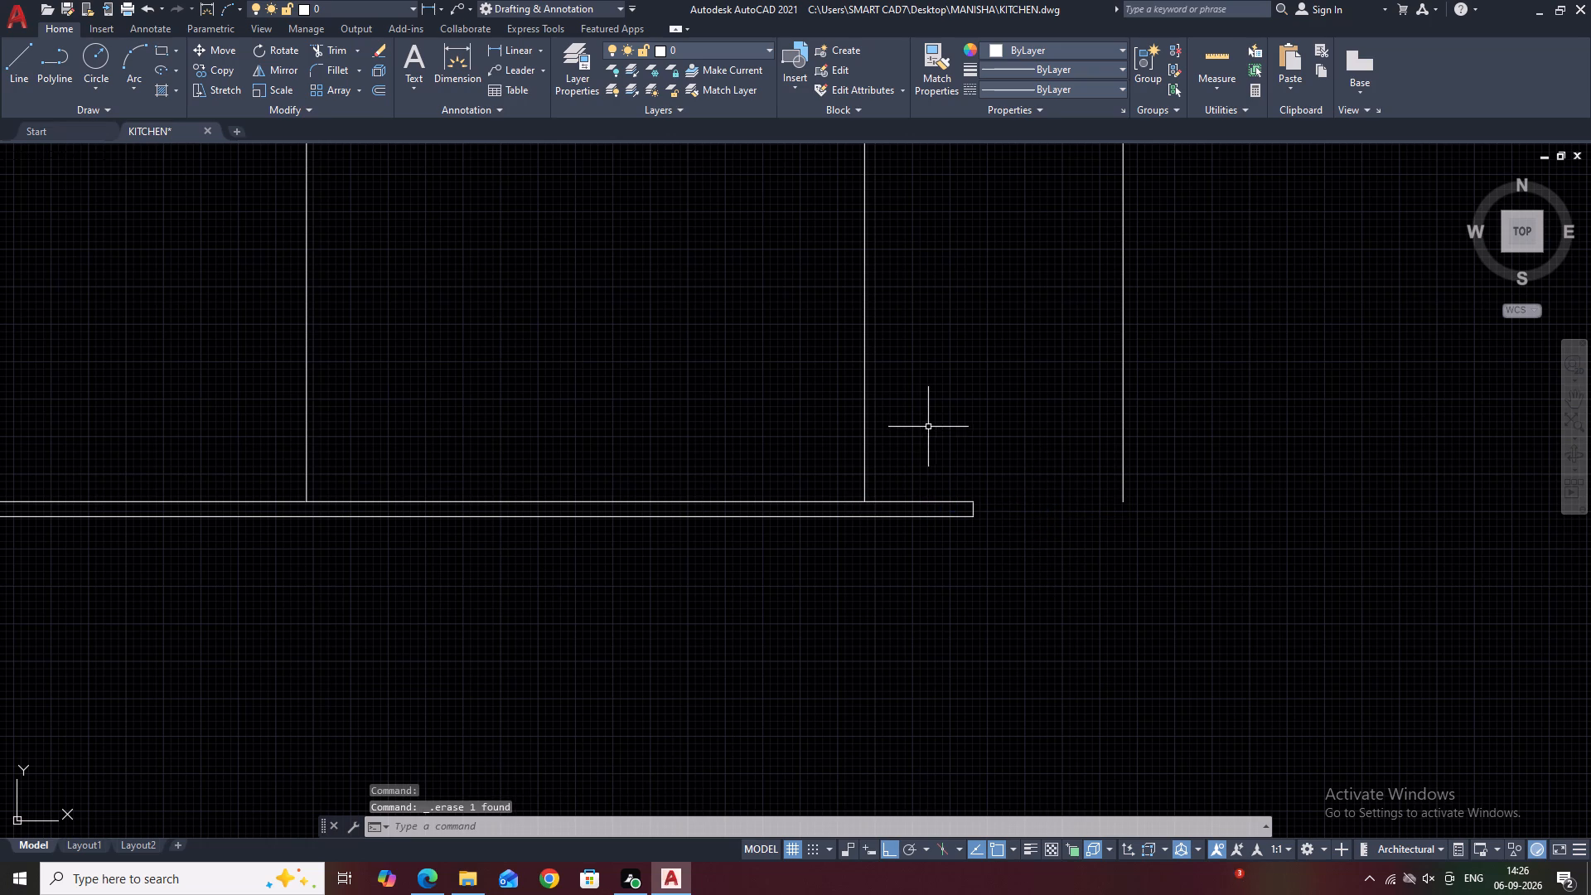
Delete the short vertical line closing the right-hand end of the upper cabinets' bottom strip.
click(997, 433)
drag(983, 538, 981, 549)
drag(947, 443, 952, 455)
drag(993, 542, 1000, 550)
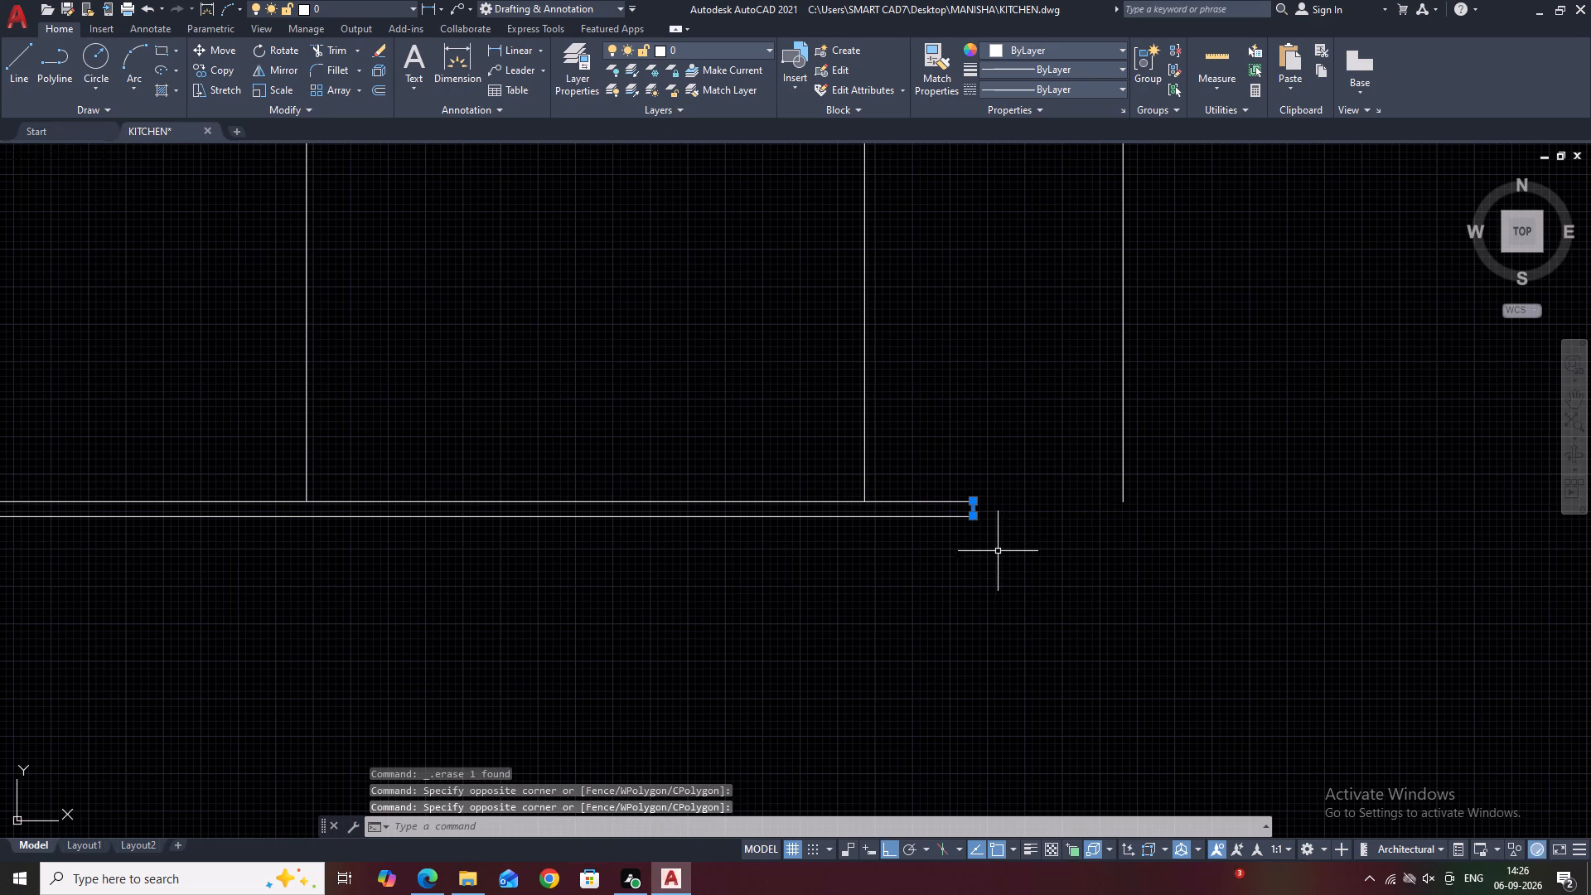
key(Delete)
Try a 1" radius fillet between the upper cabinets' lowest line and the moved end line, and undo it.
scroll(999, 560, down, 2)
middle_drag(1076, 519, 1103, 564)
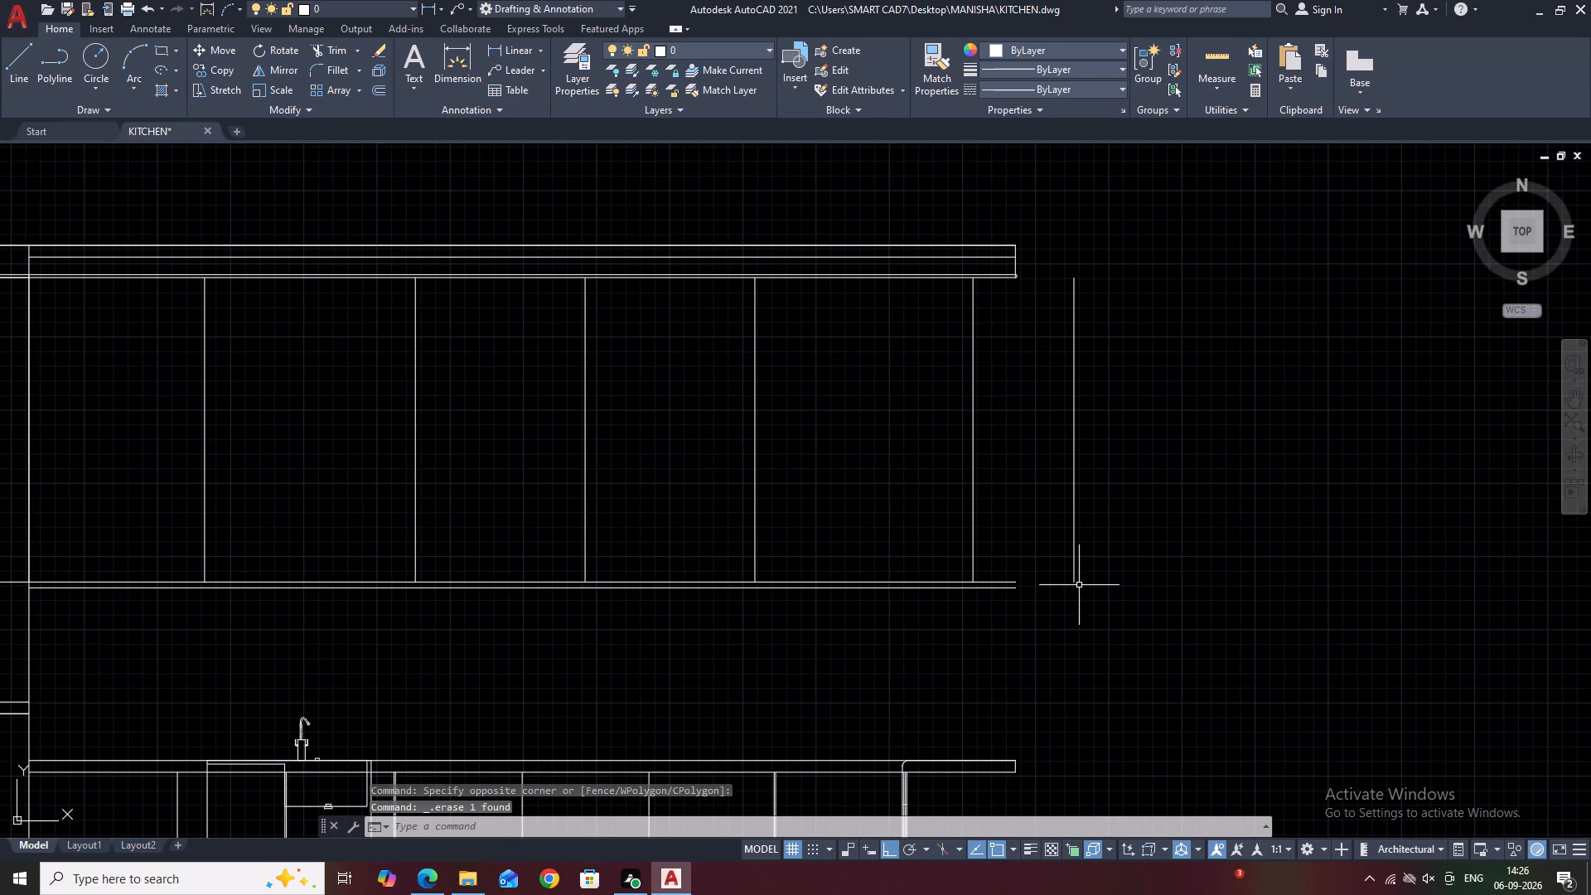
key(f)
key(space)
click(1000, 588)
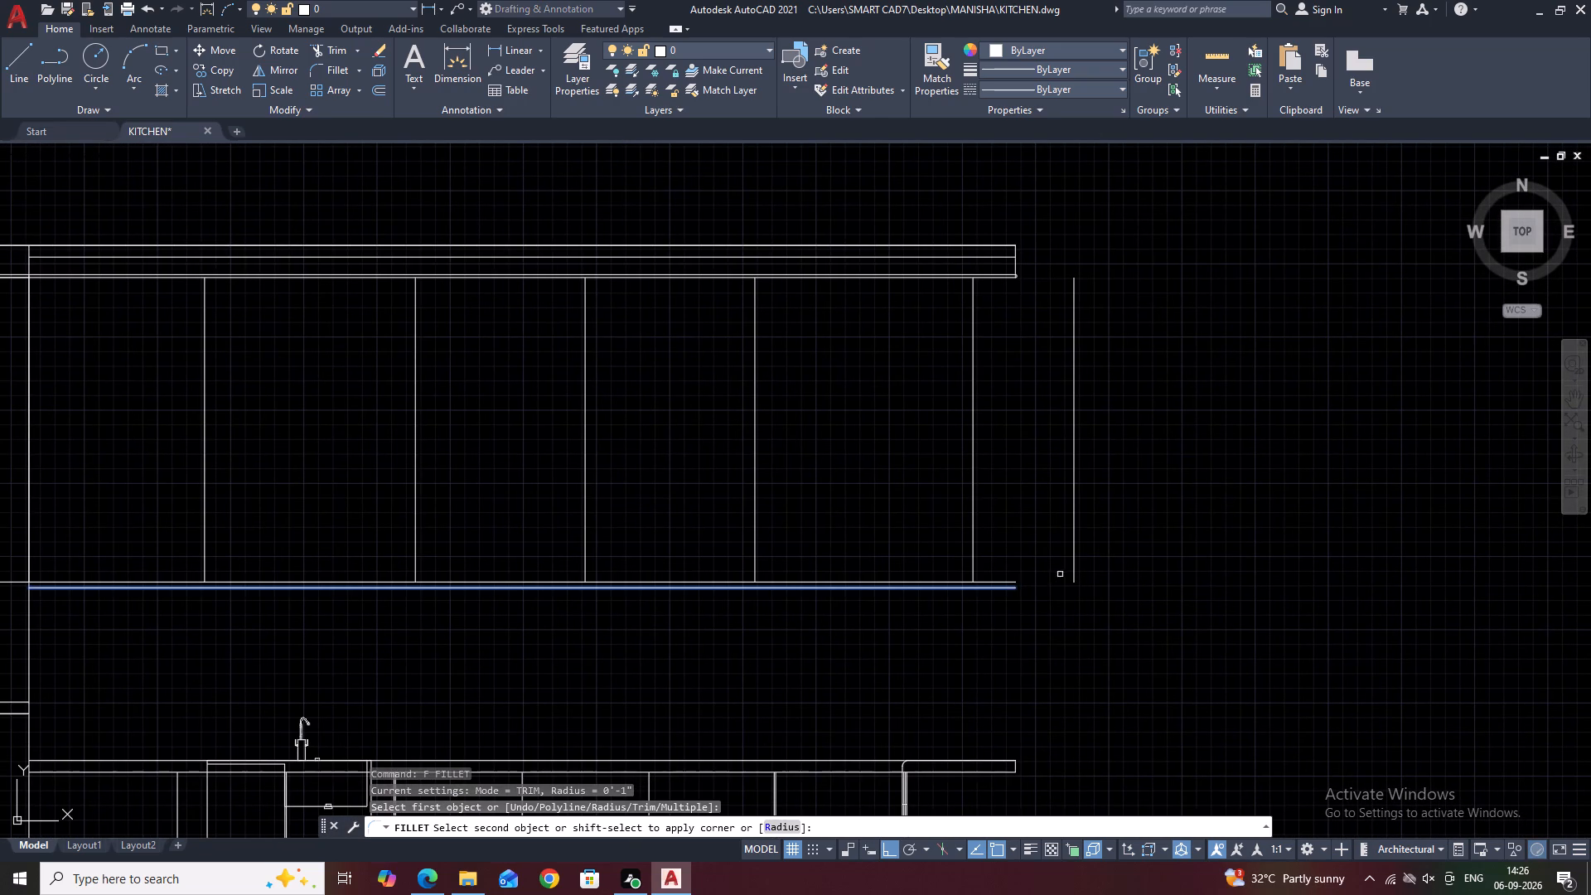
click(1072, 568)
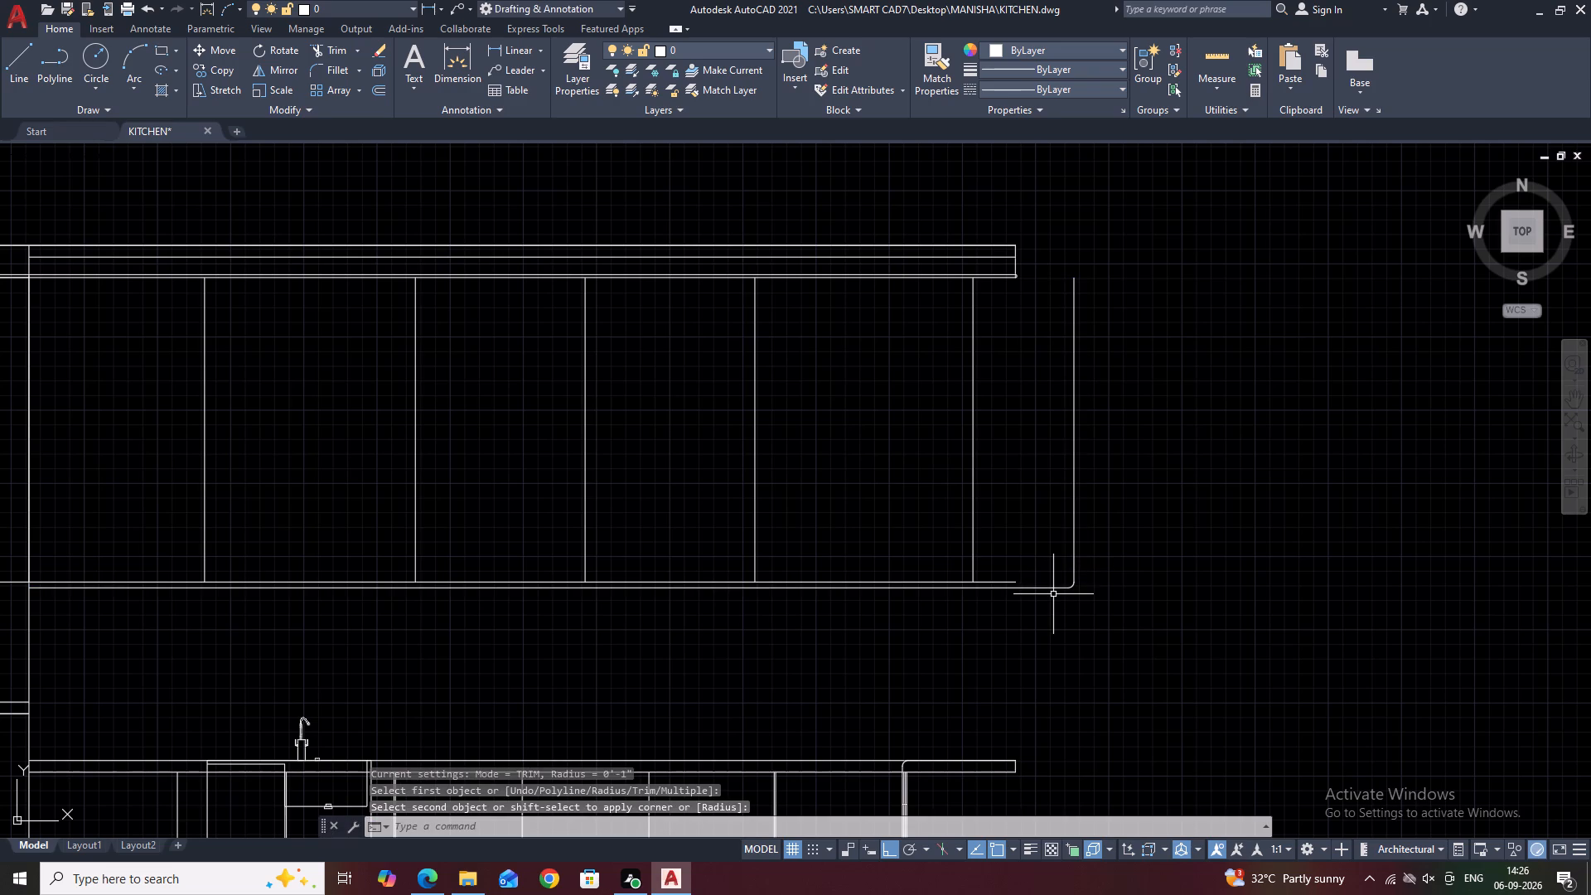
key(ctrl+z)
Fillet the upper cabinets' lowest line and the right-hand end line with radius 0 to form a square corner.
text(F R)
key(space)
text(0)
key(space)
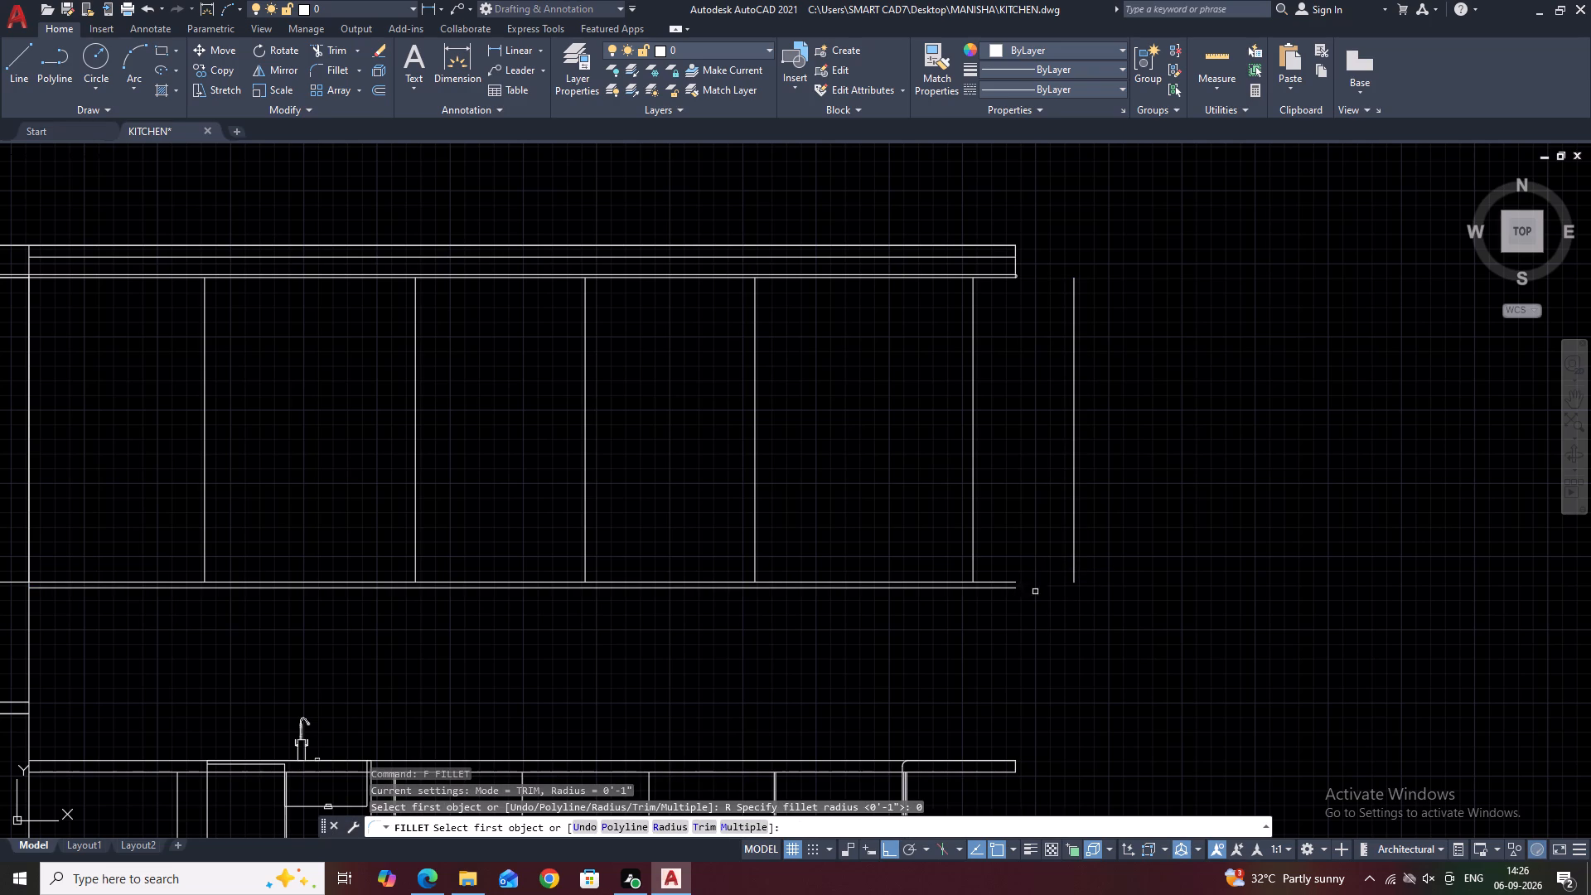
click(1018, 588)
click(1015, 588)
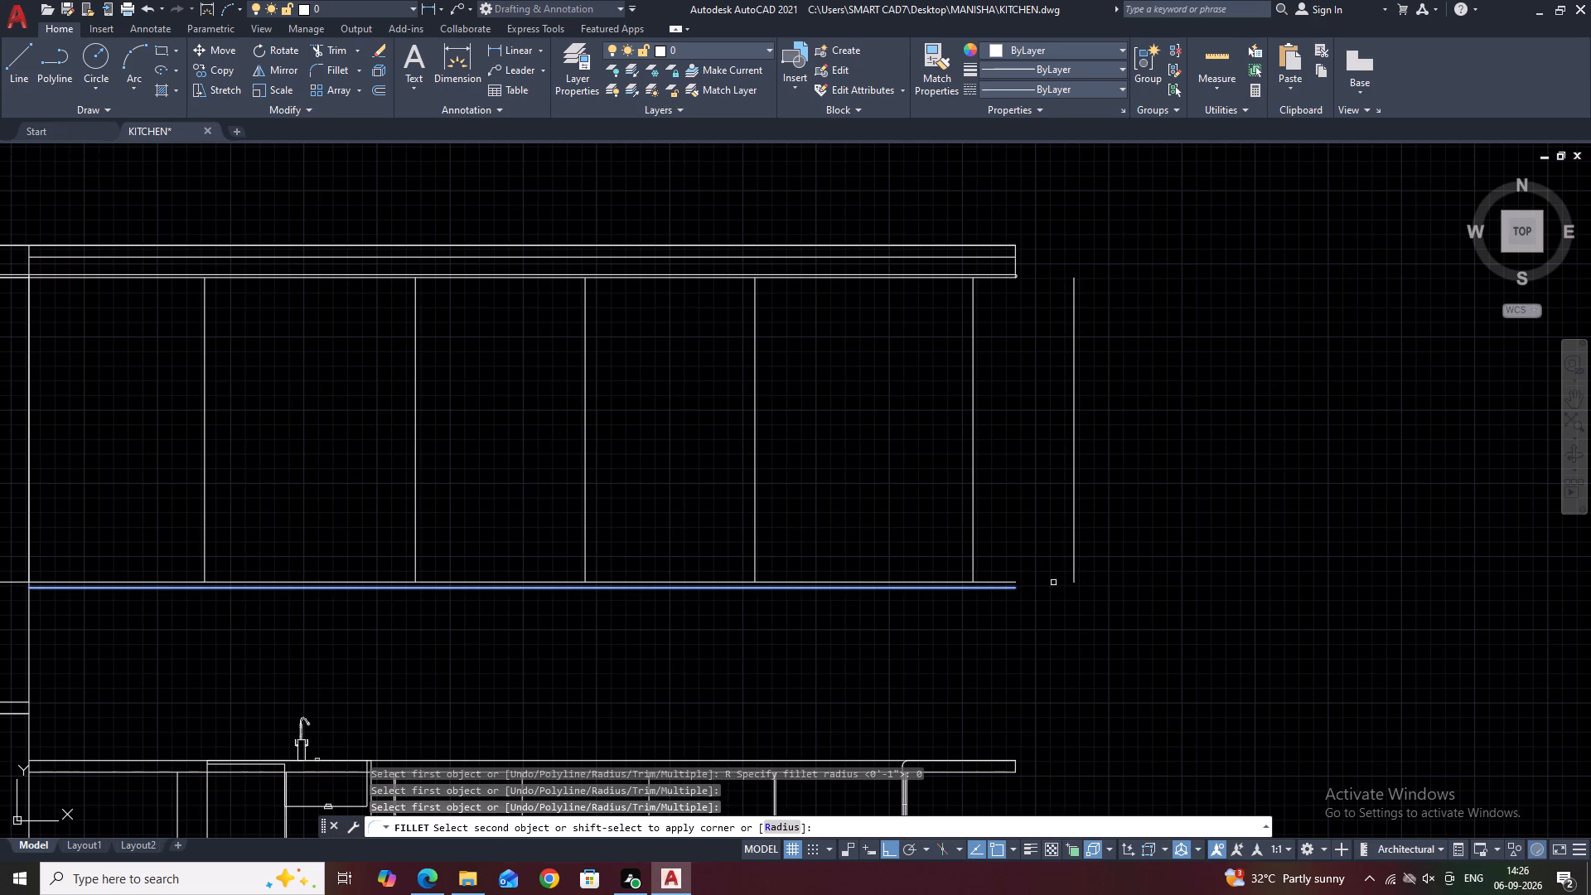
click(1074, 574)
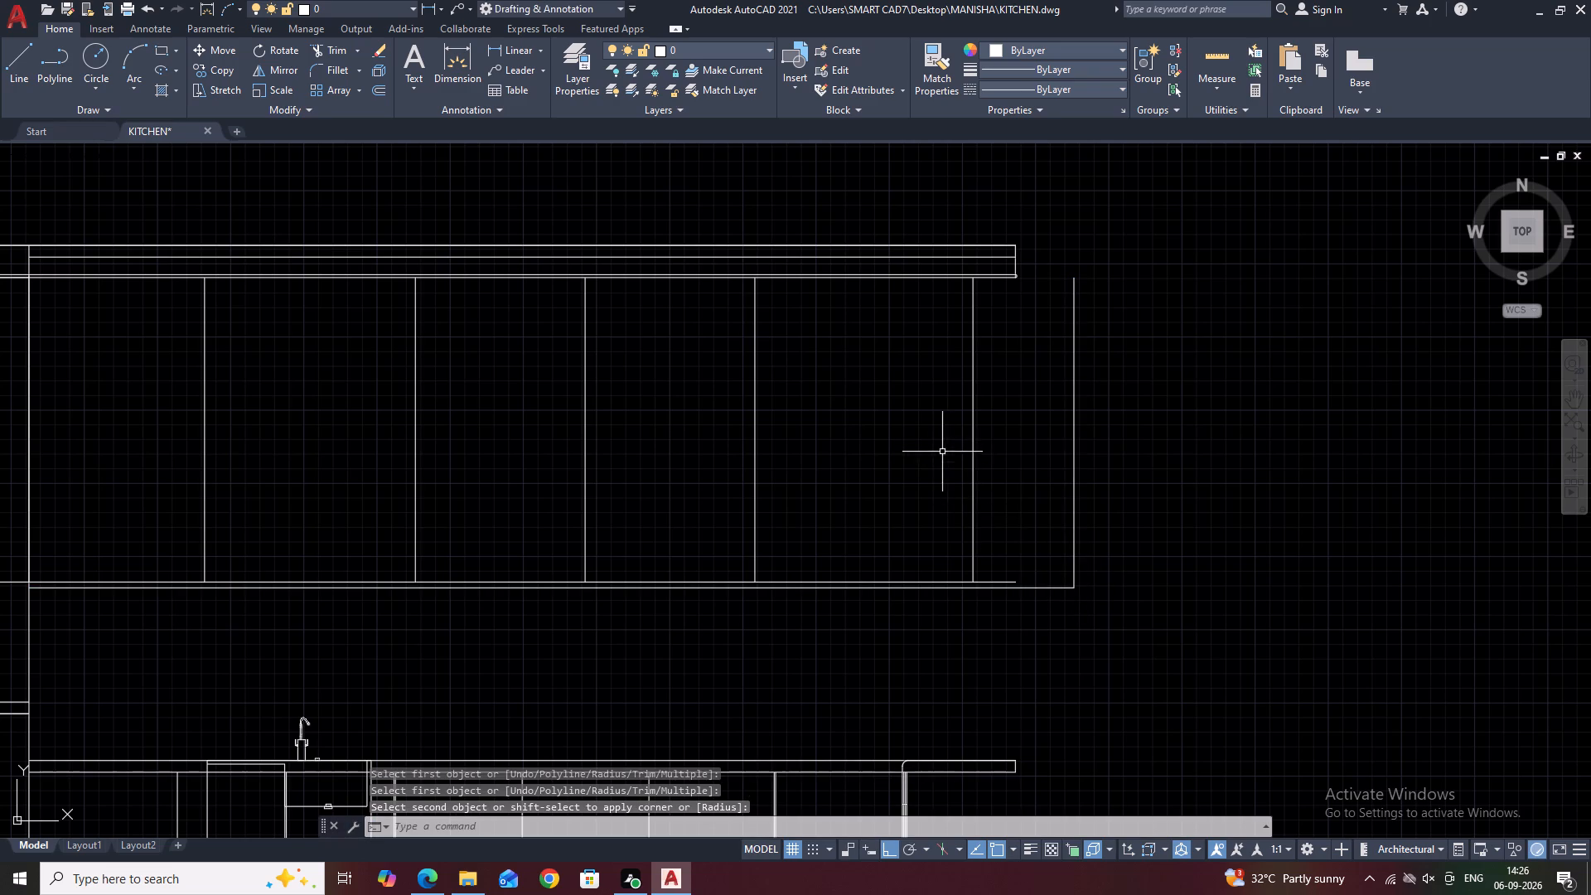
key(Escape)
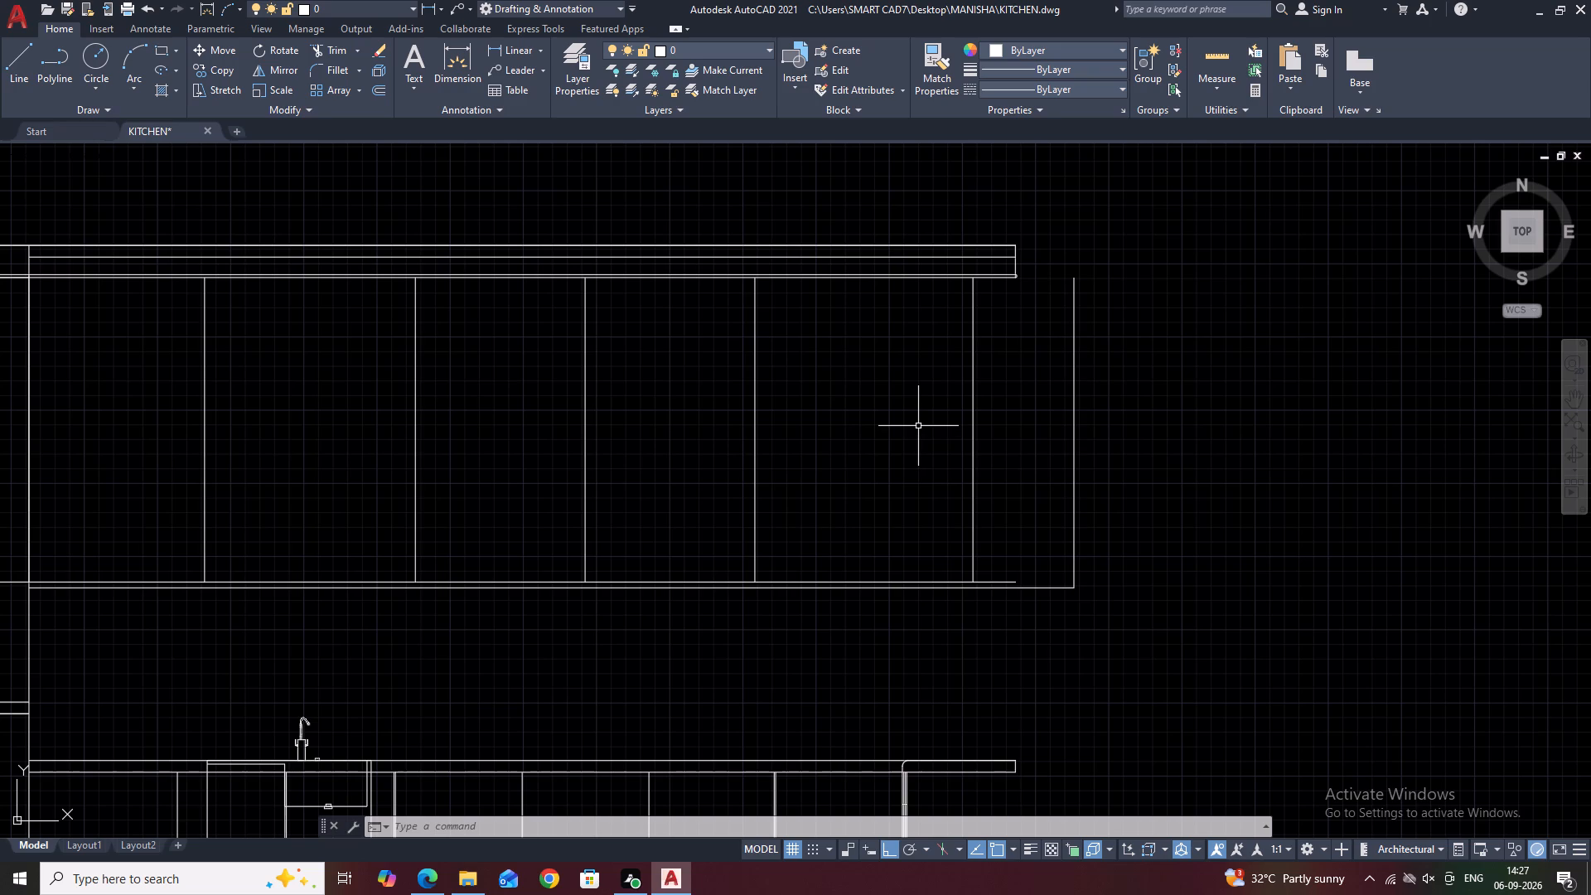
Stretch the upper line of the cabinets' bottom strip horizontally to meet the right-hand end line.
scroll(890, 520, down, 1)
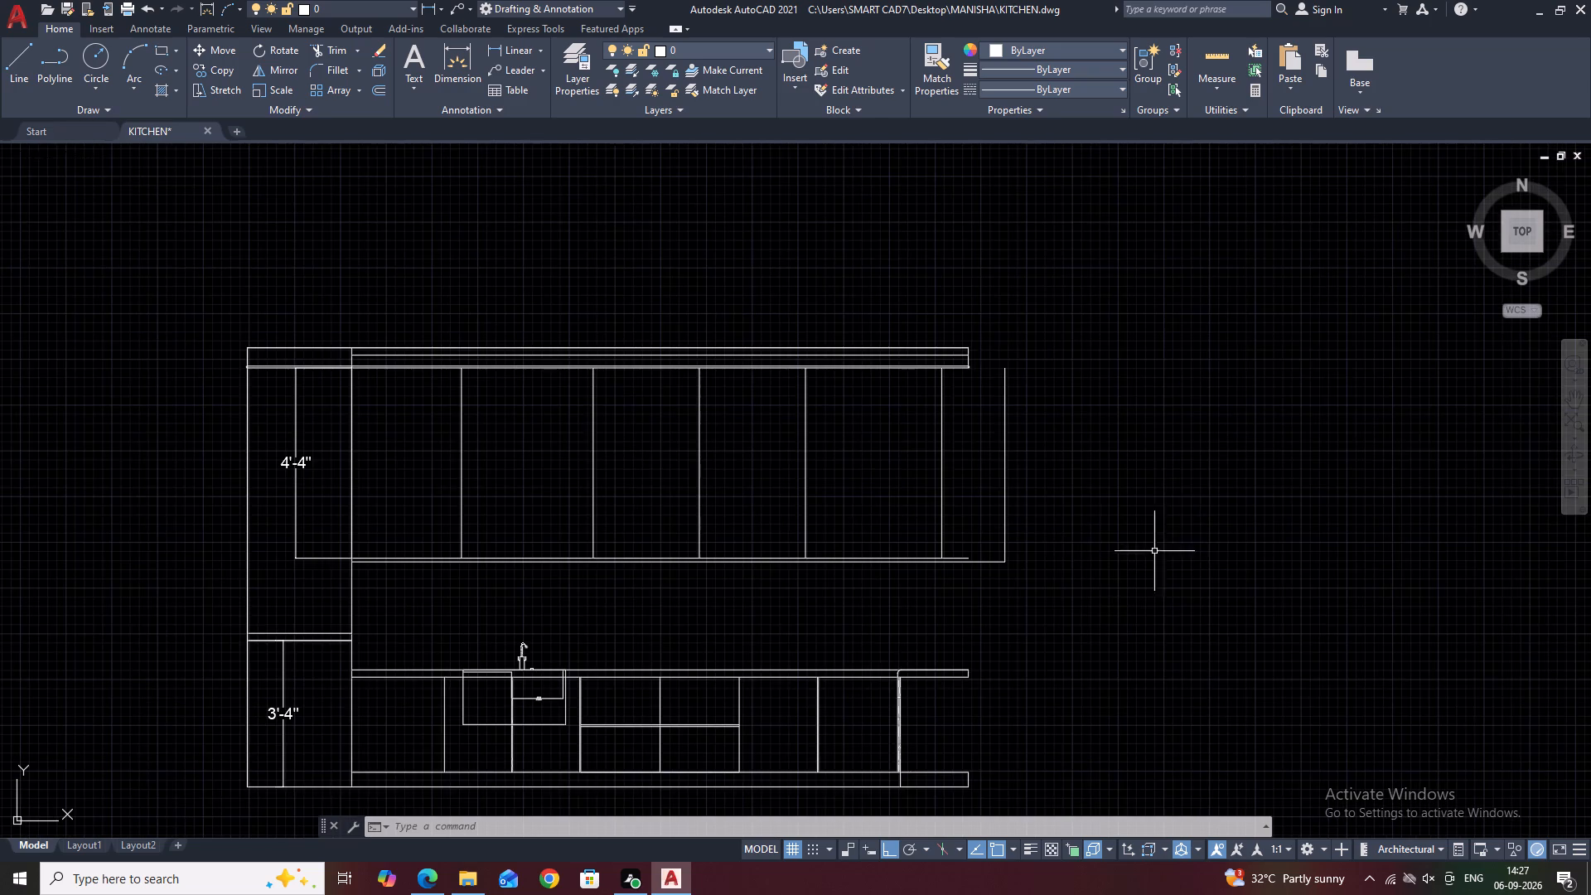
middle_drag(1150, 538, 1059, 562)
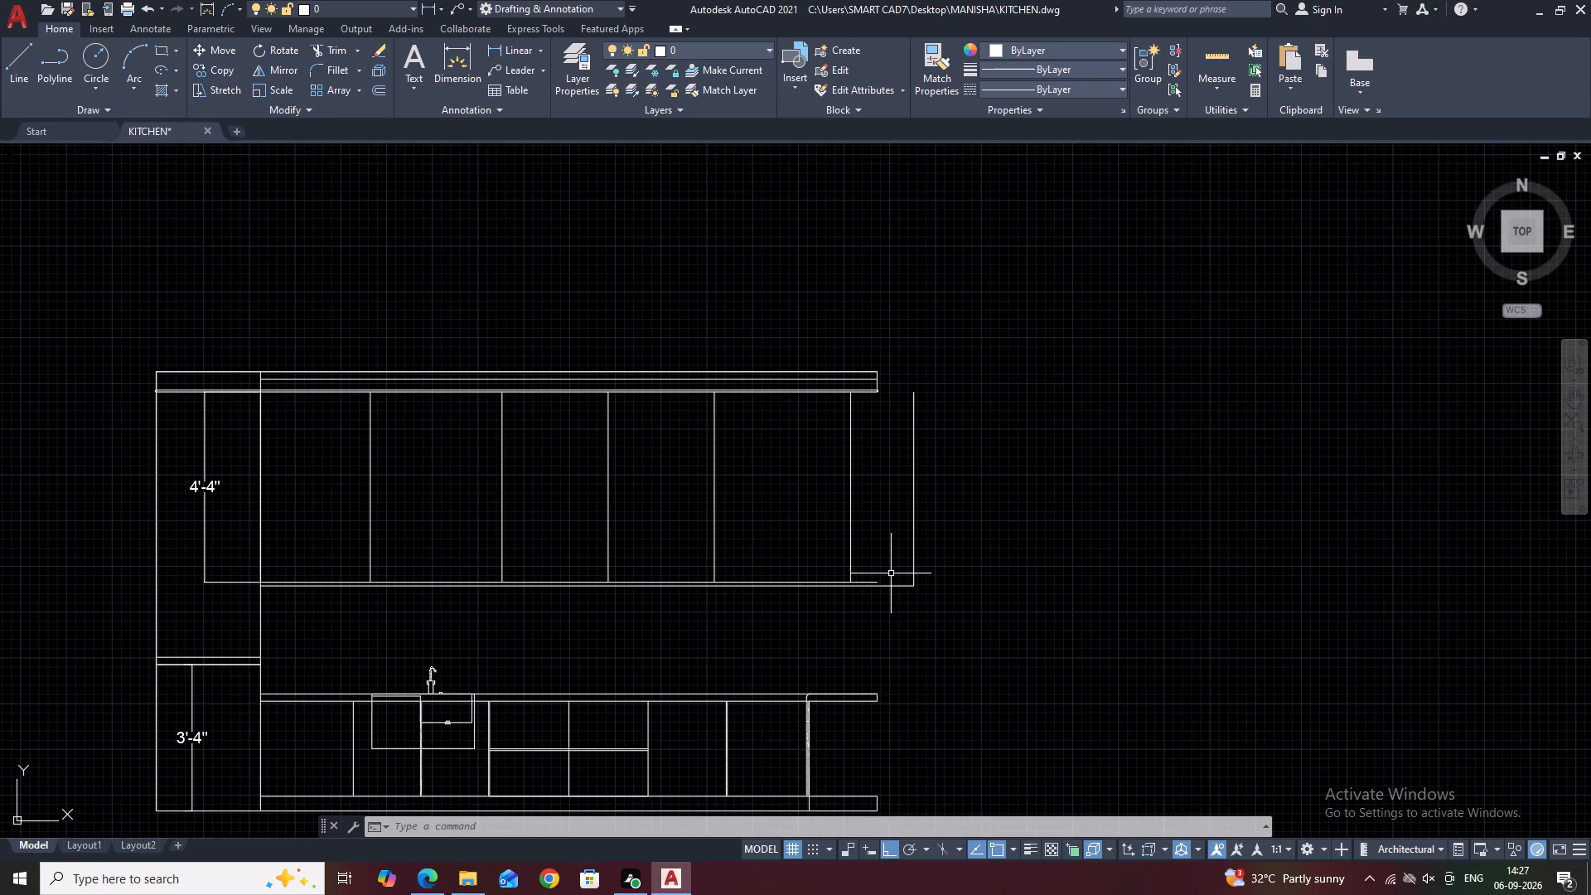
scroll(867, 579, up, 2)
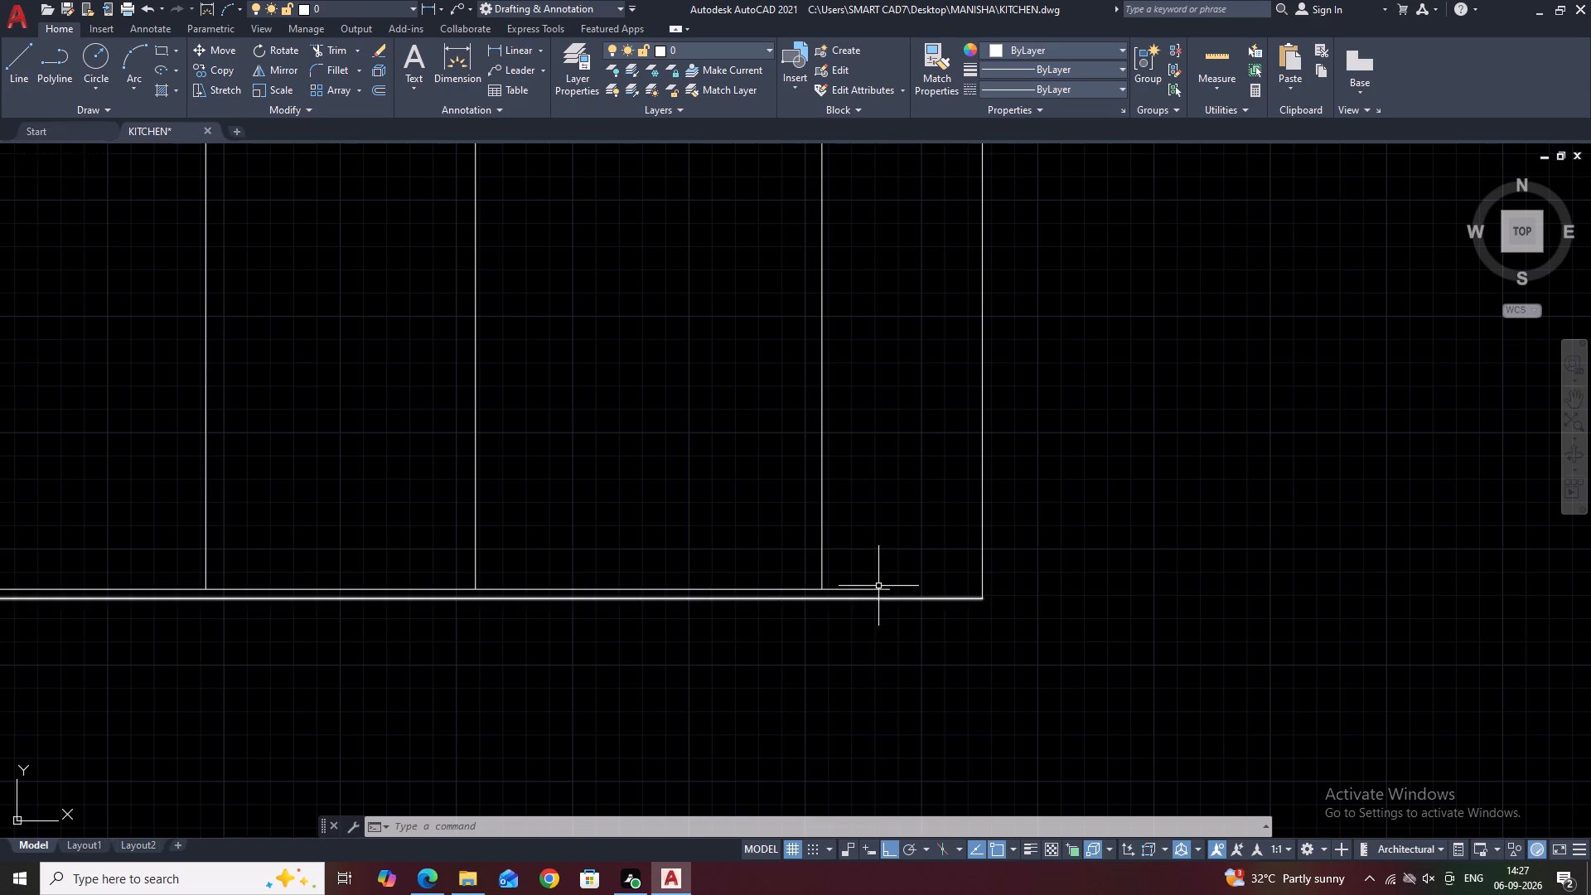
click(879, 584)
click(879, 592)
scroll(884, 592, up, 3)
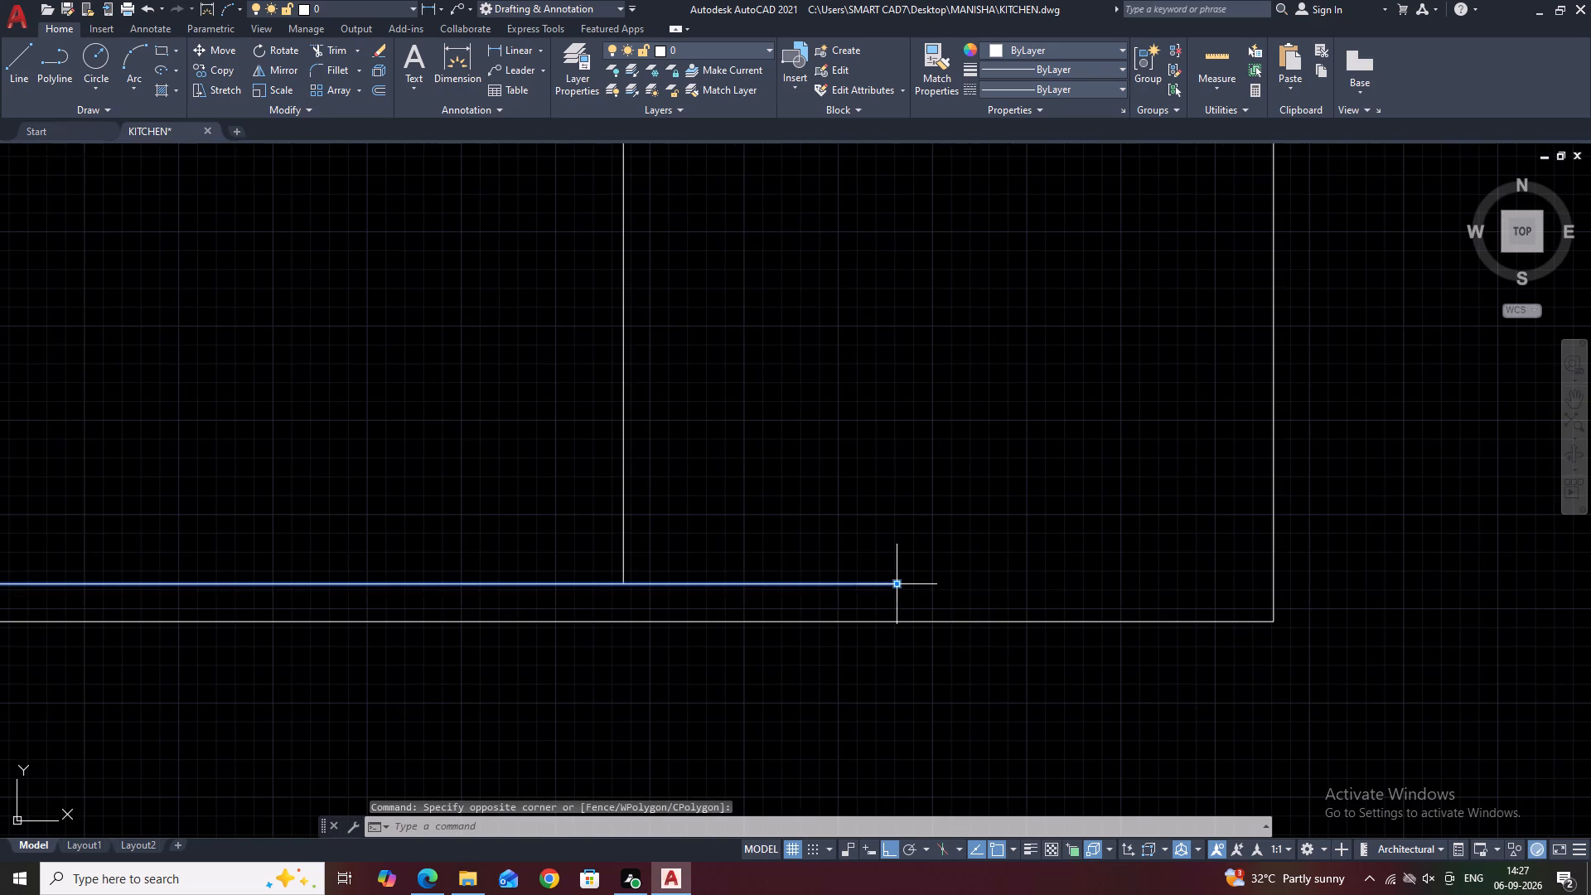
click(900, 581)
click(1269, 584)
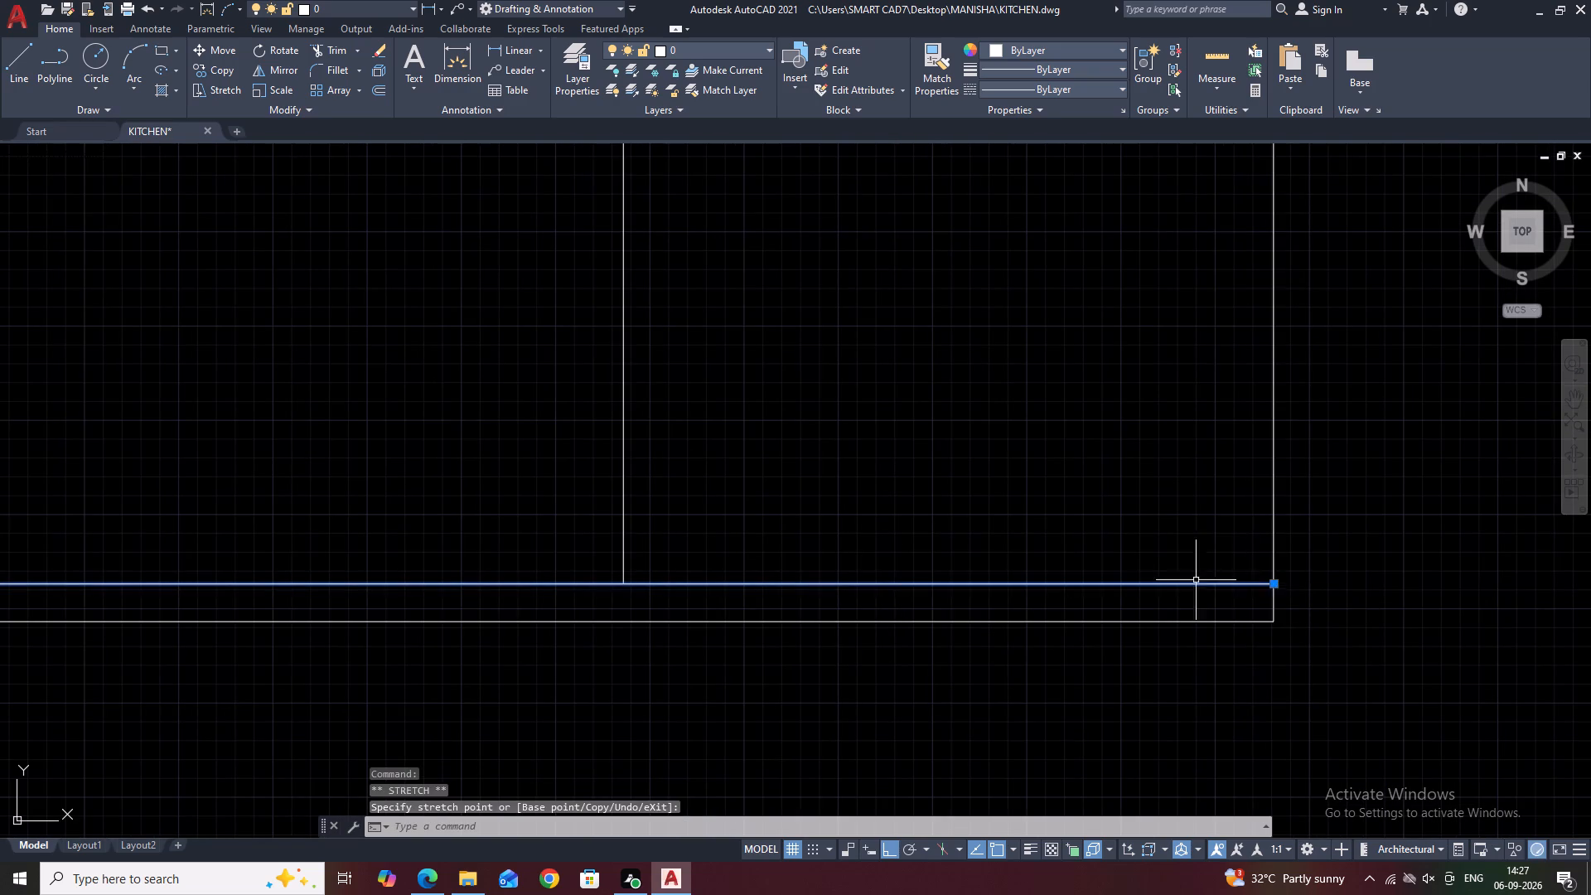
key(Escape)
Offset the upper cabinets' right-hand end line 1" inward.
scroll(1179, 581, down, 3)
drag(1208, 469, 1202, 459)
click(1181, 438)
middle_drag(1207, 477, 1236, 593)
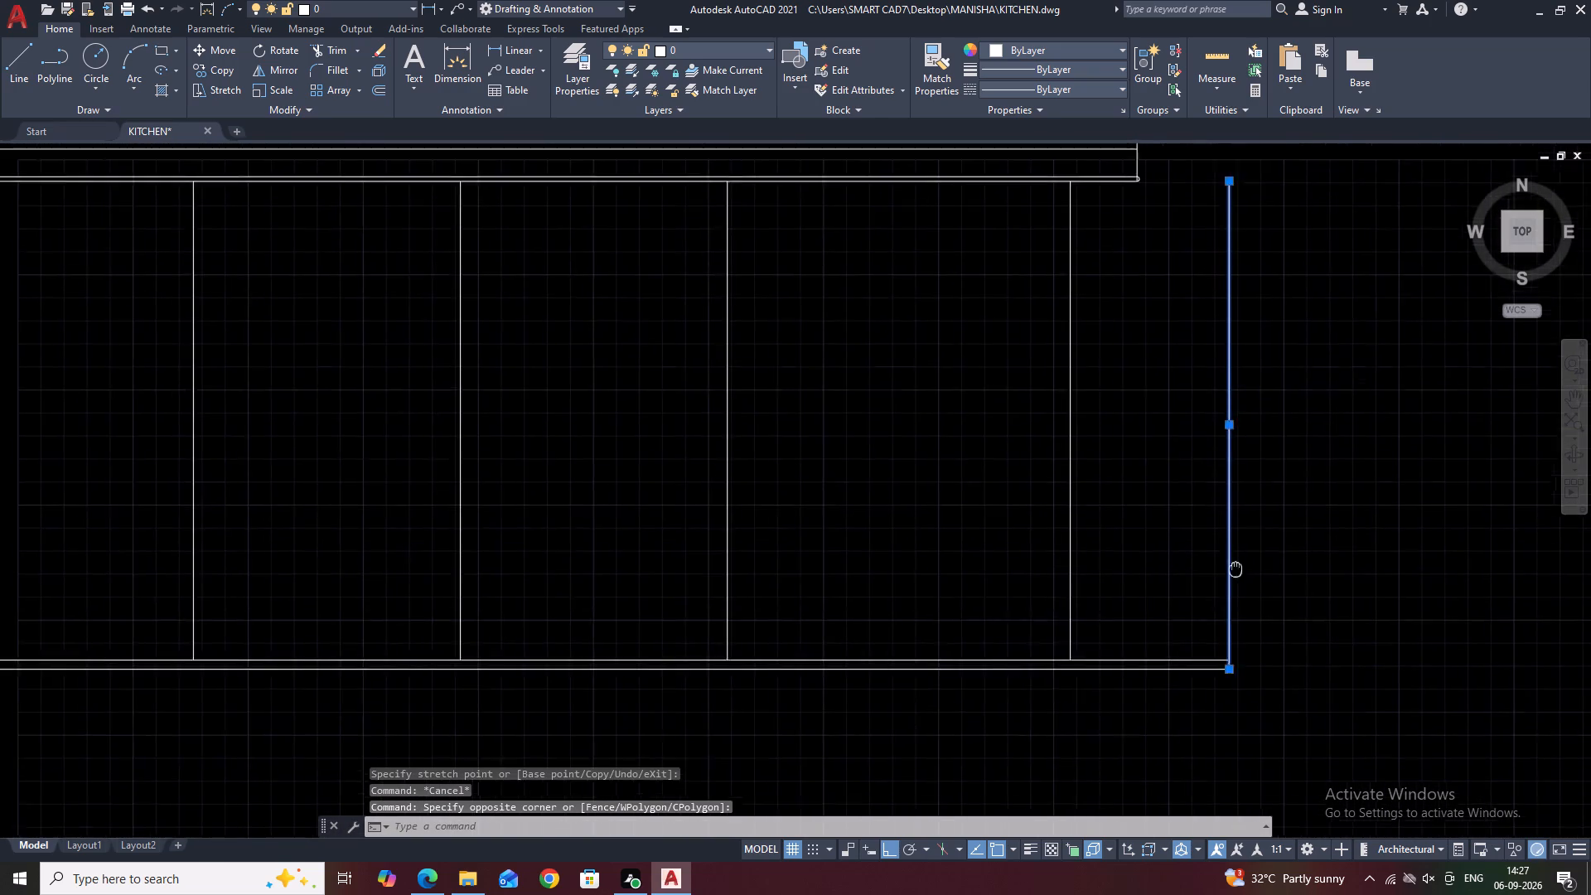
middle_drag(1236, 593, 1198, 665)
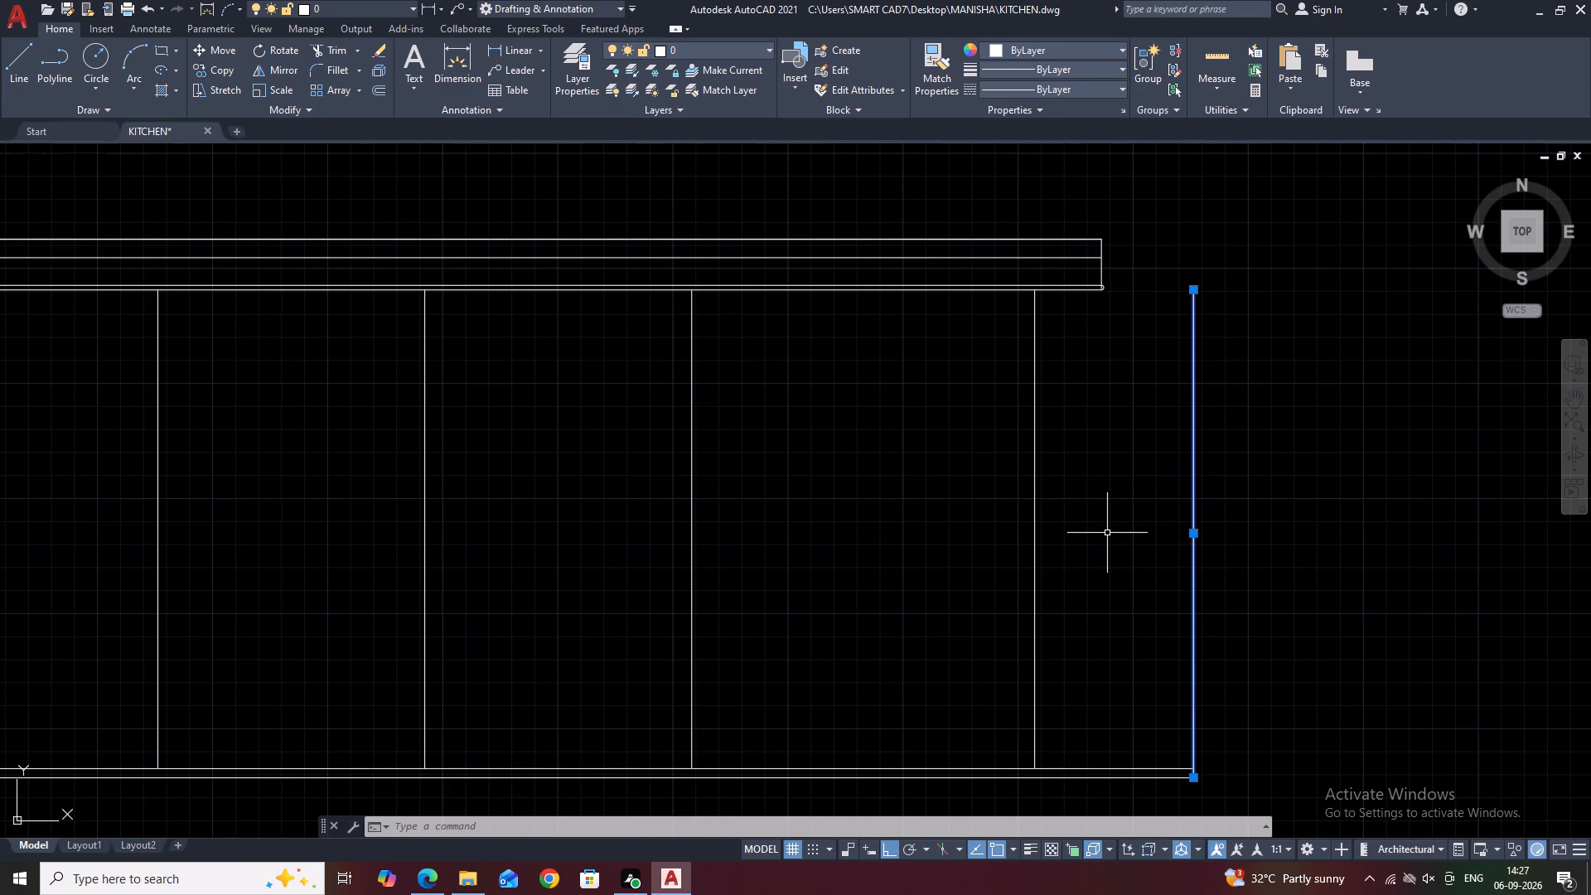
text(0)
key(space)
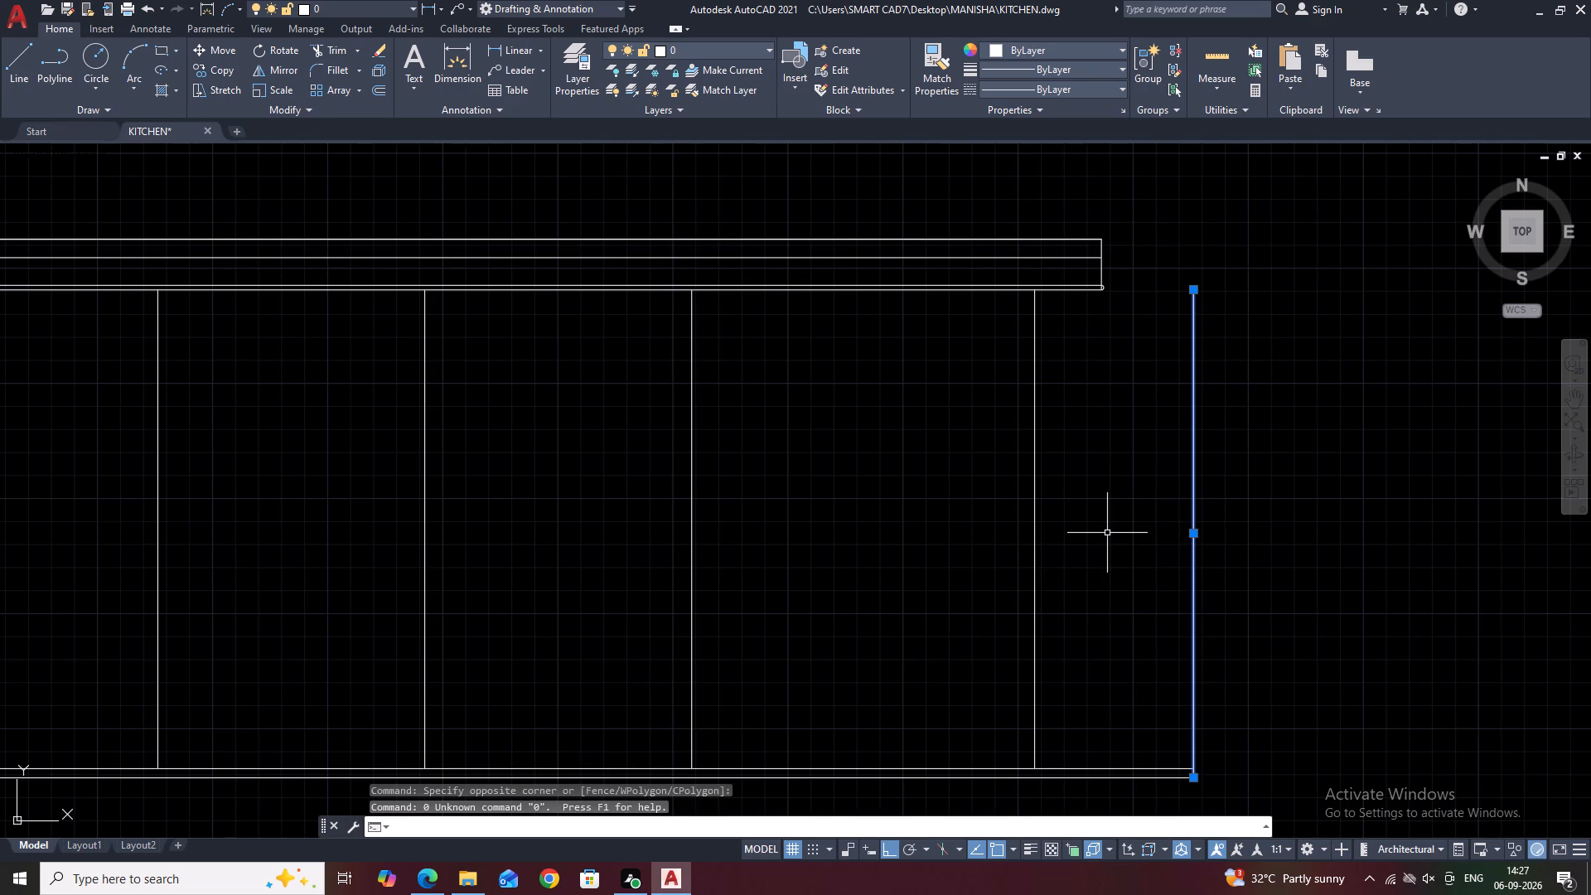
text(O)
key(space)
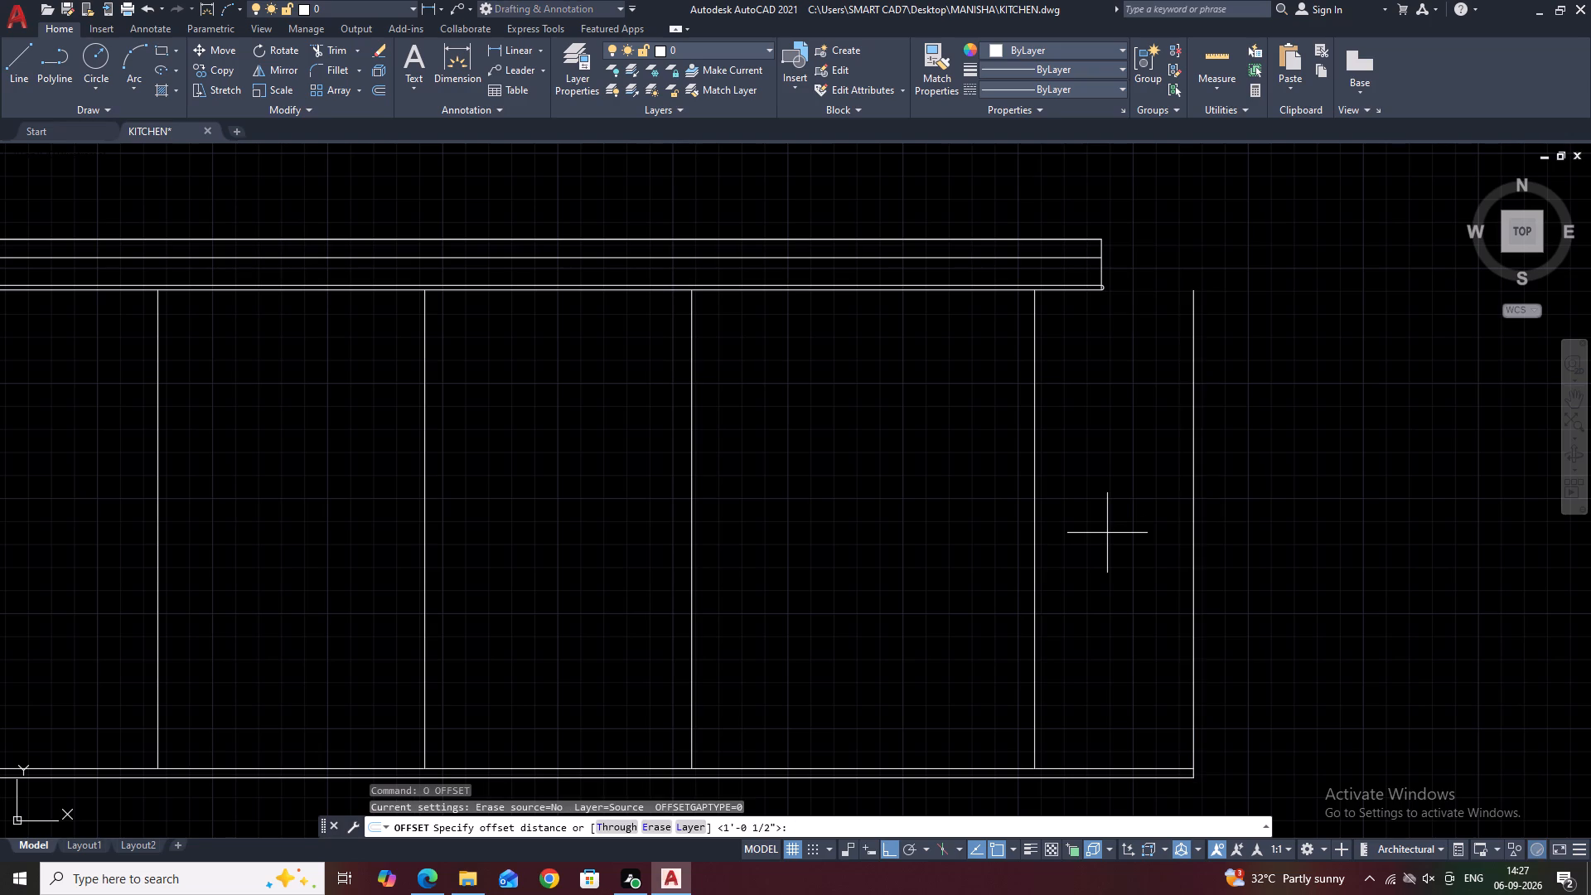
text(1)
key(space)
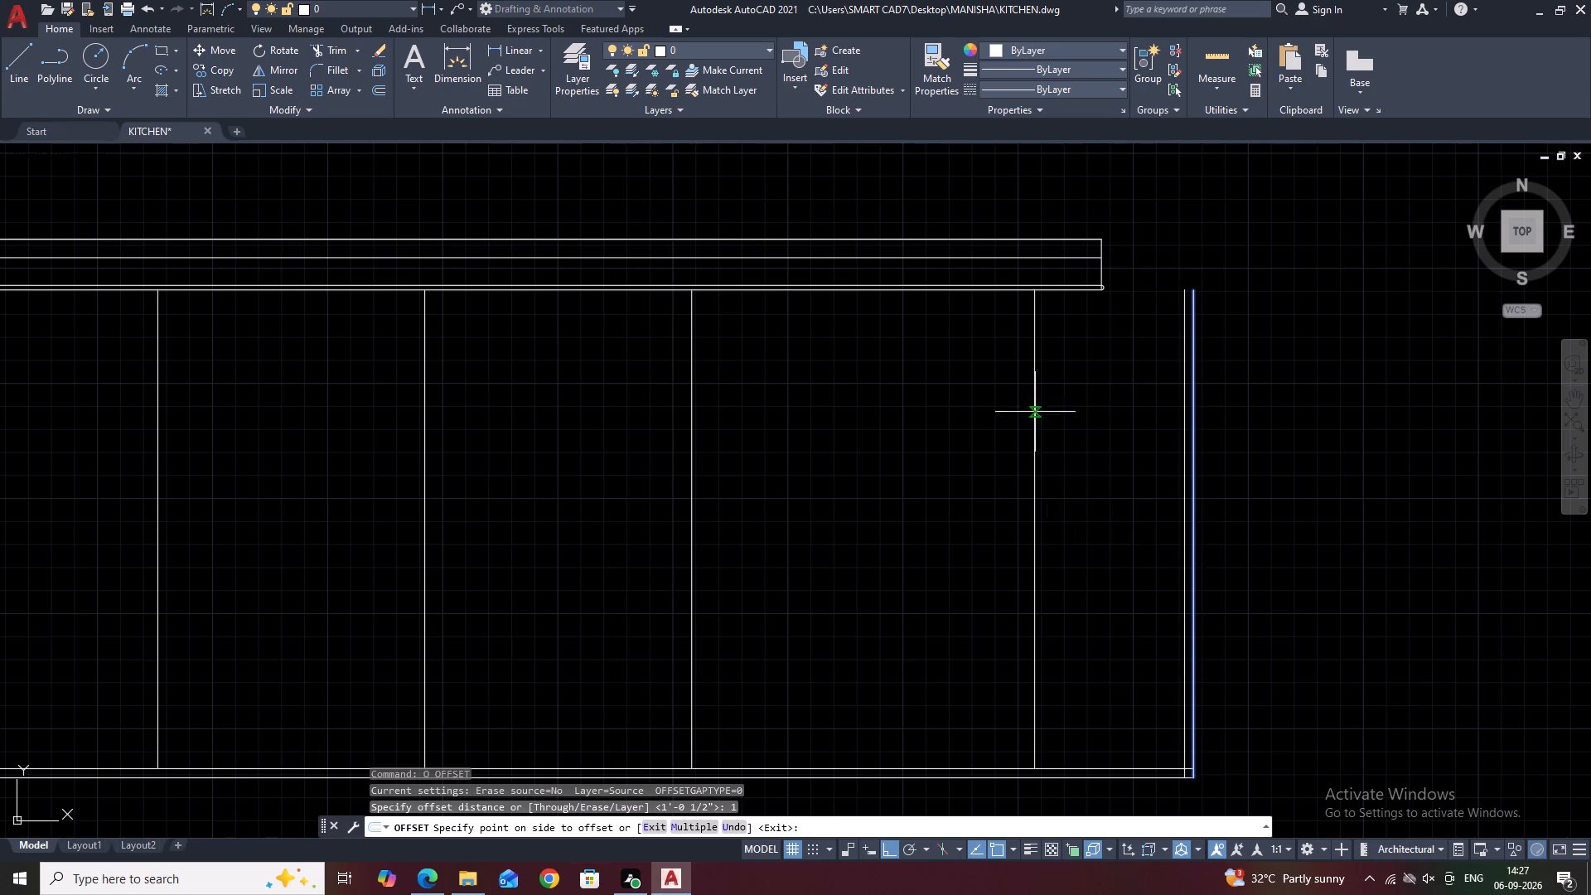
click(1028, 424)
scroll(1075, 449, down, 2)
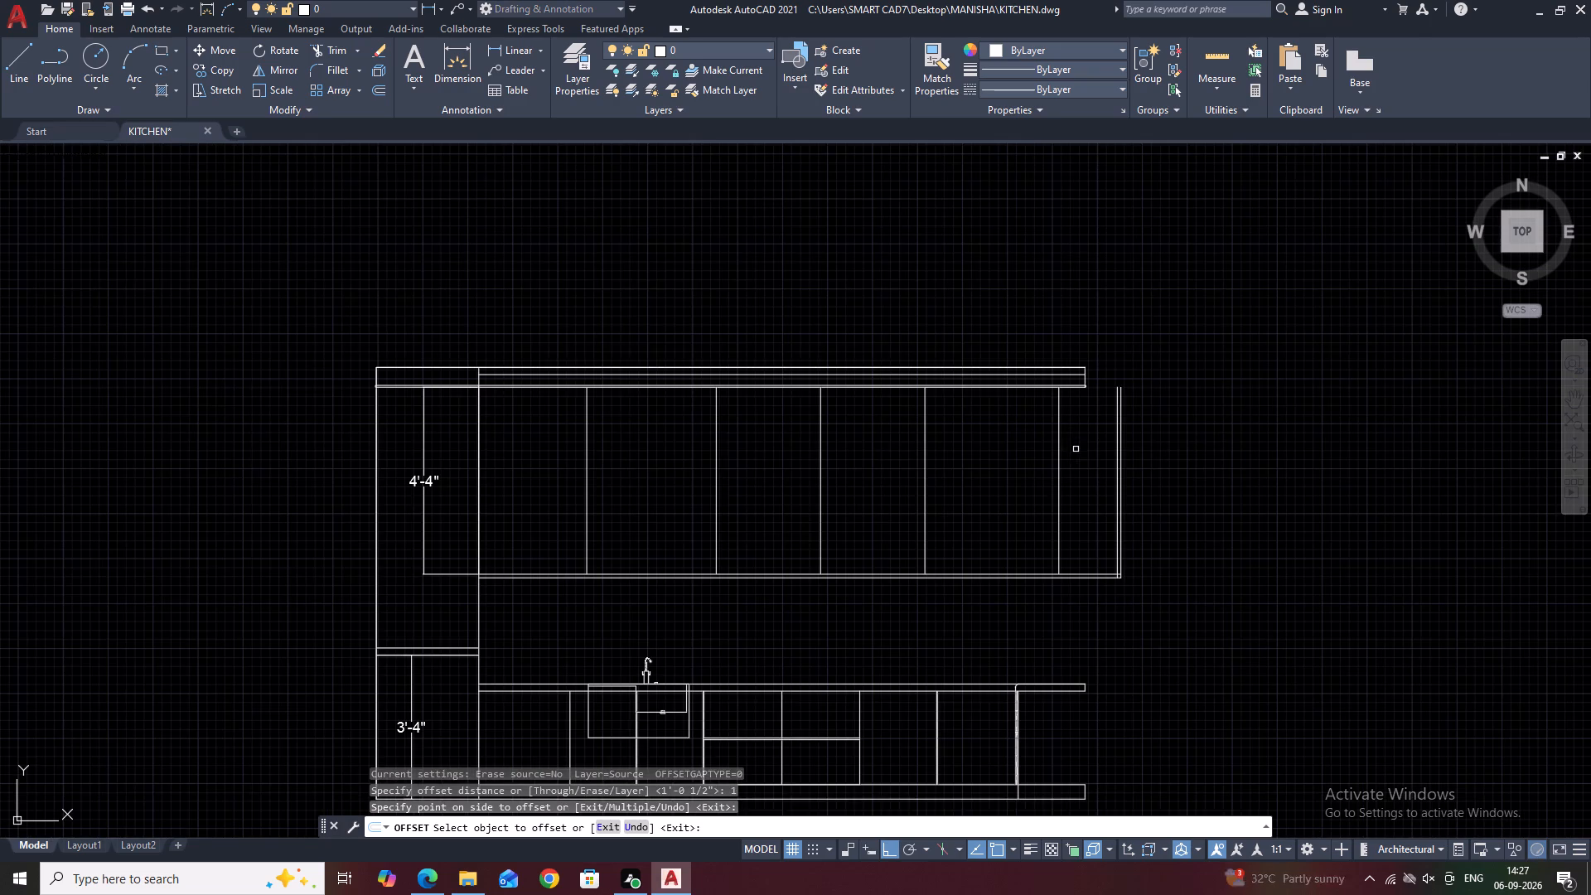
key(Escape)
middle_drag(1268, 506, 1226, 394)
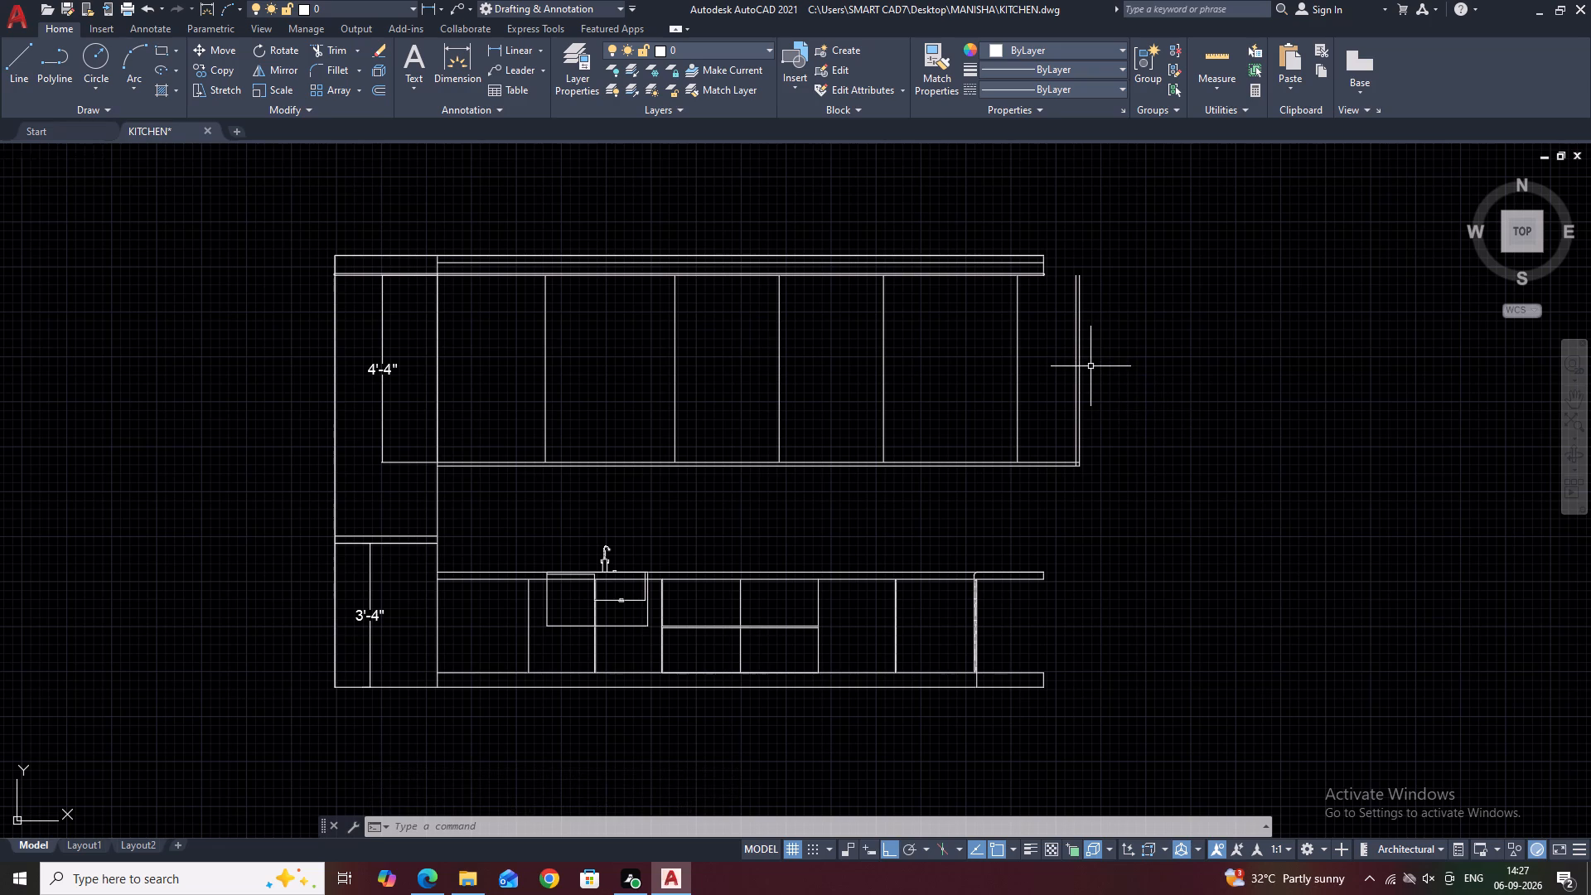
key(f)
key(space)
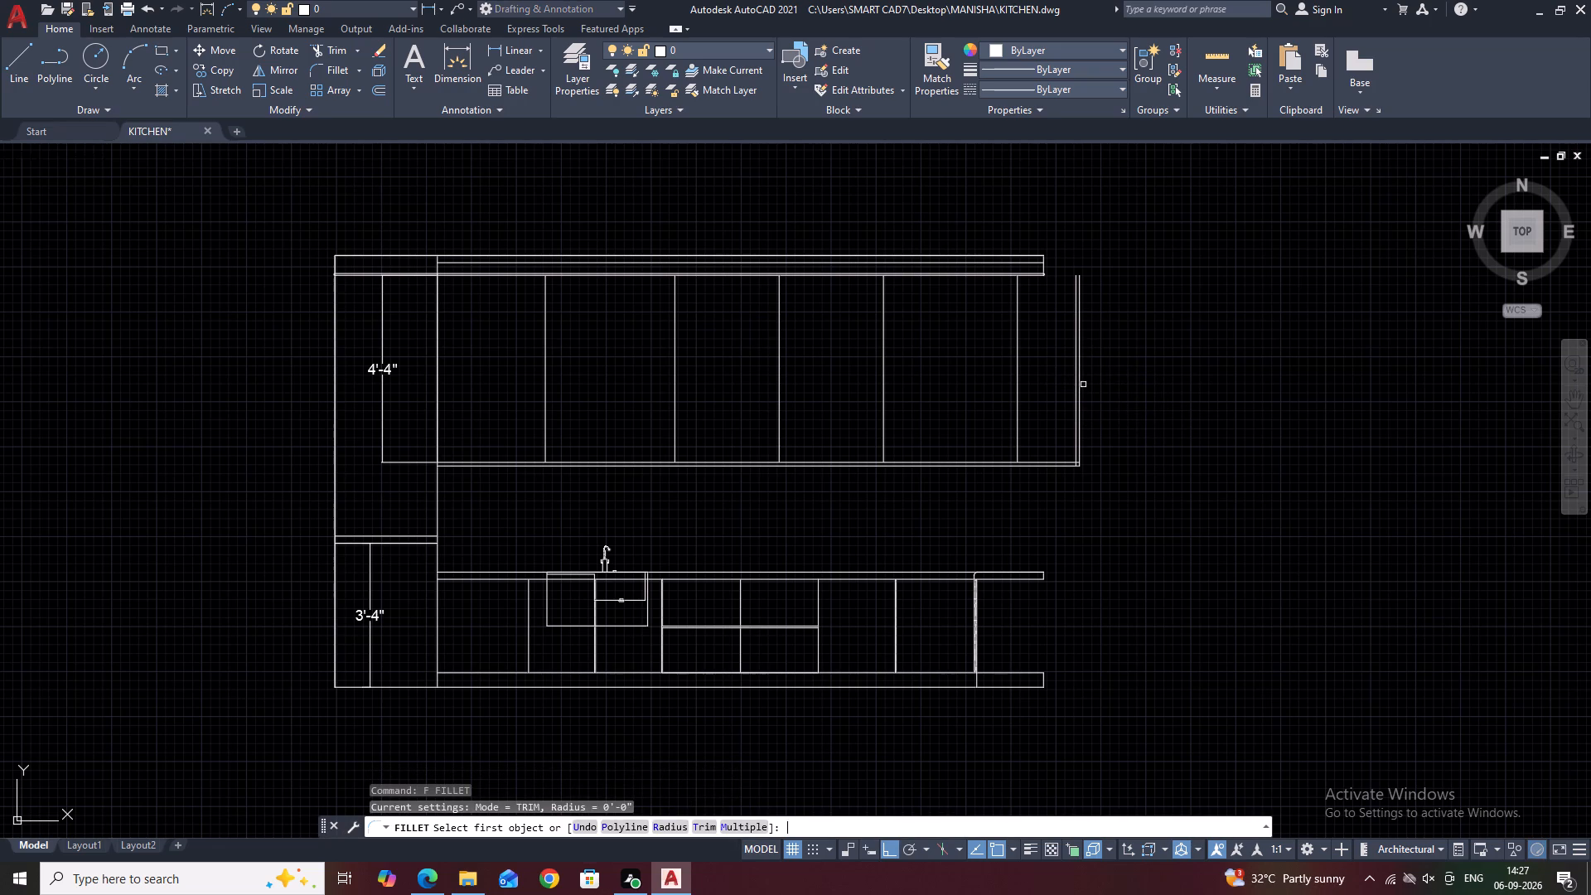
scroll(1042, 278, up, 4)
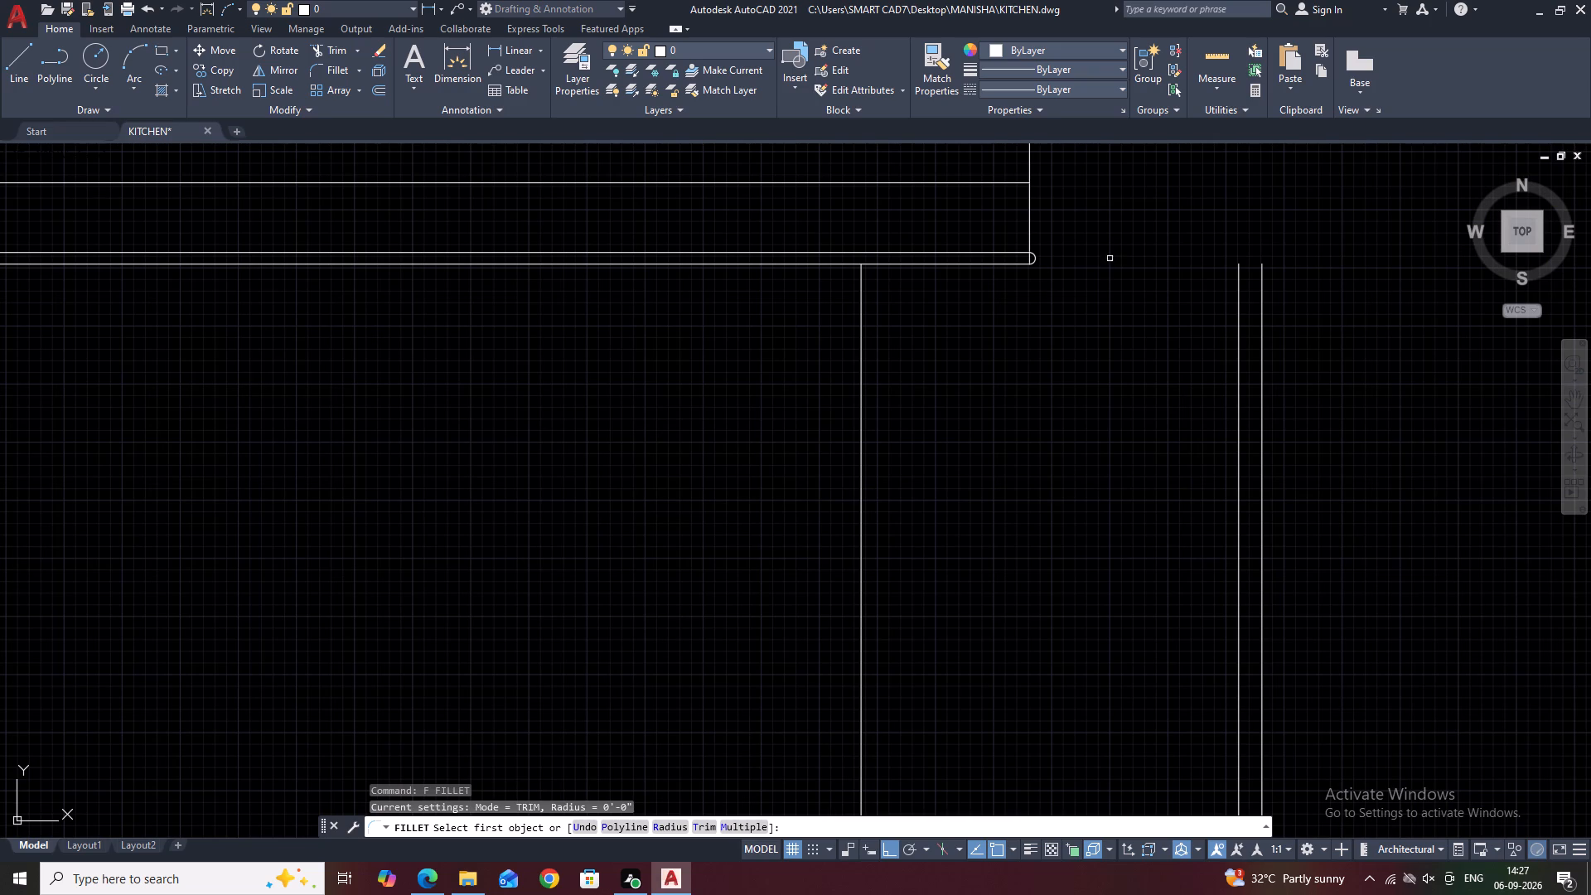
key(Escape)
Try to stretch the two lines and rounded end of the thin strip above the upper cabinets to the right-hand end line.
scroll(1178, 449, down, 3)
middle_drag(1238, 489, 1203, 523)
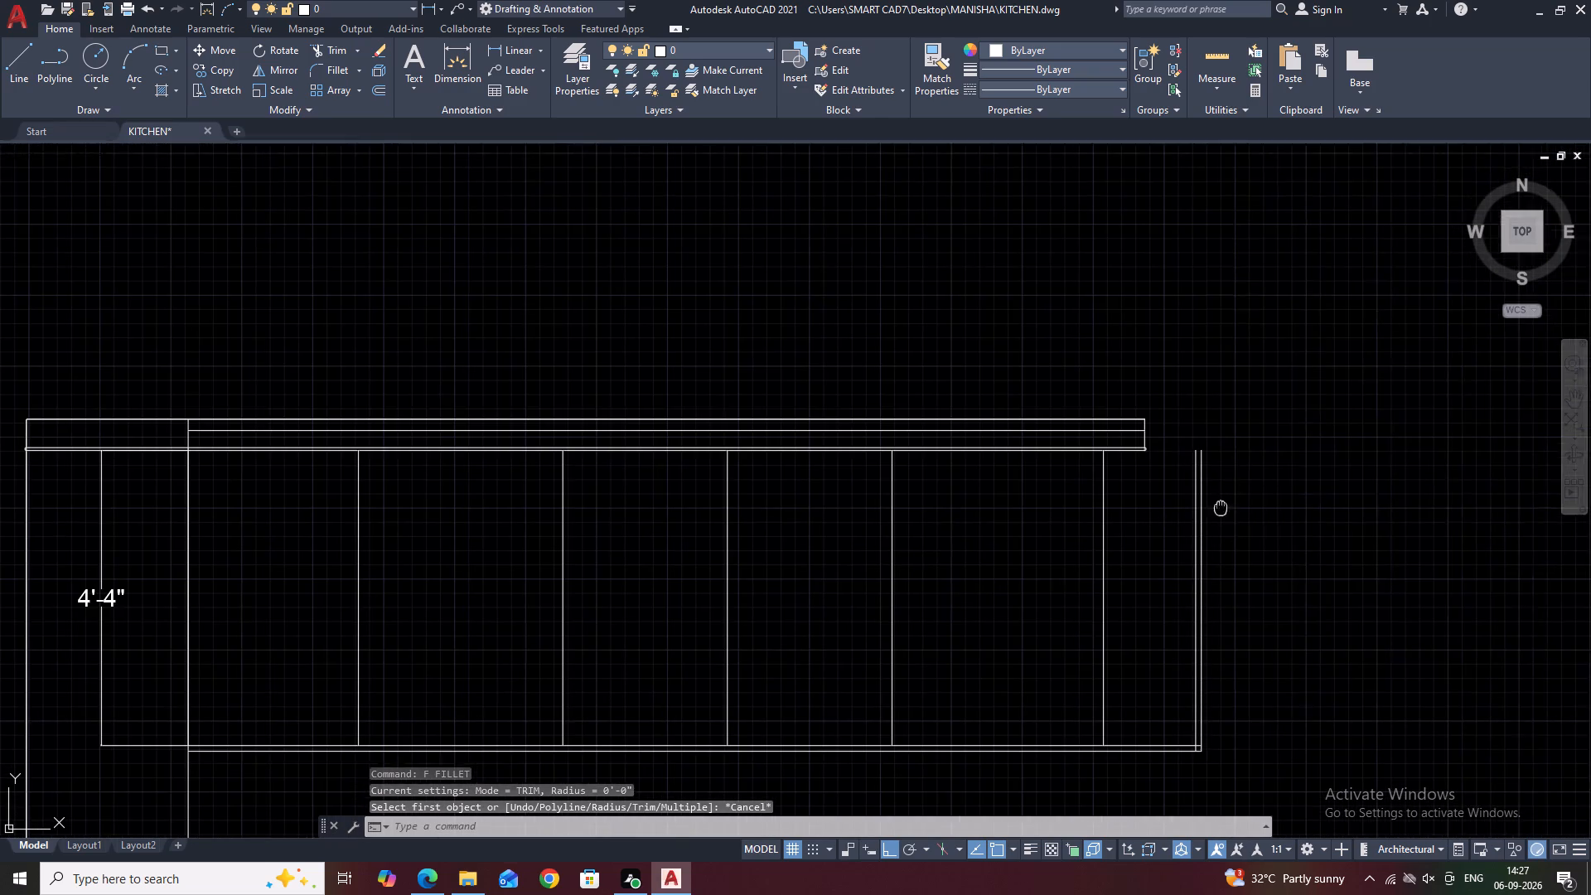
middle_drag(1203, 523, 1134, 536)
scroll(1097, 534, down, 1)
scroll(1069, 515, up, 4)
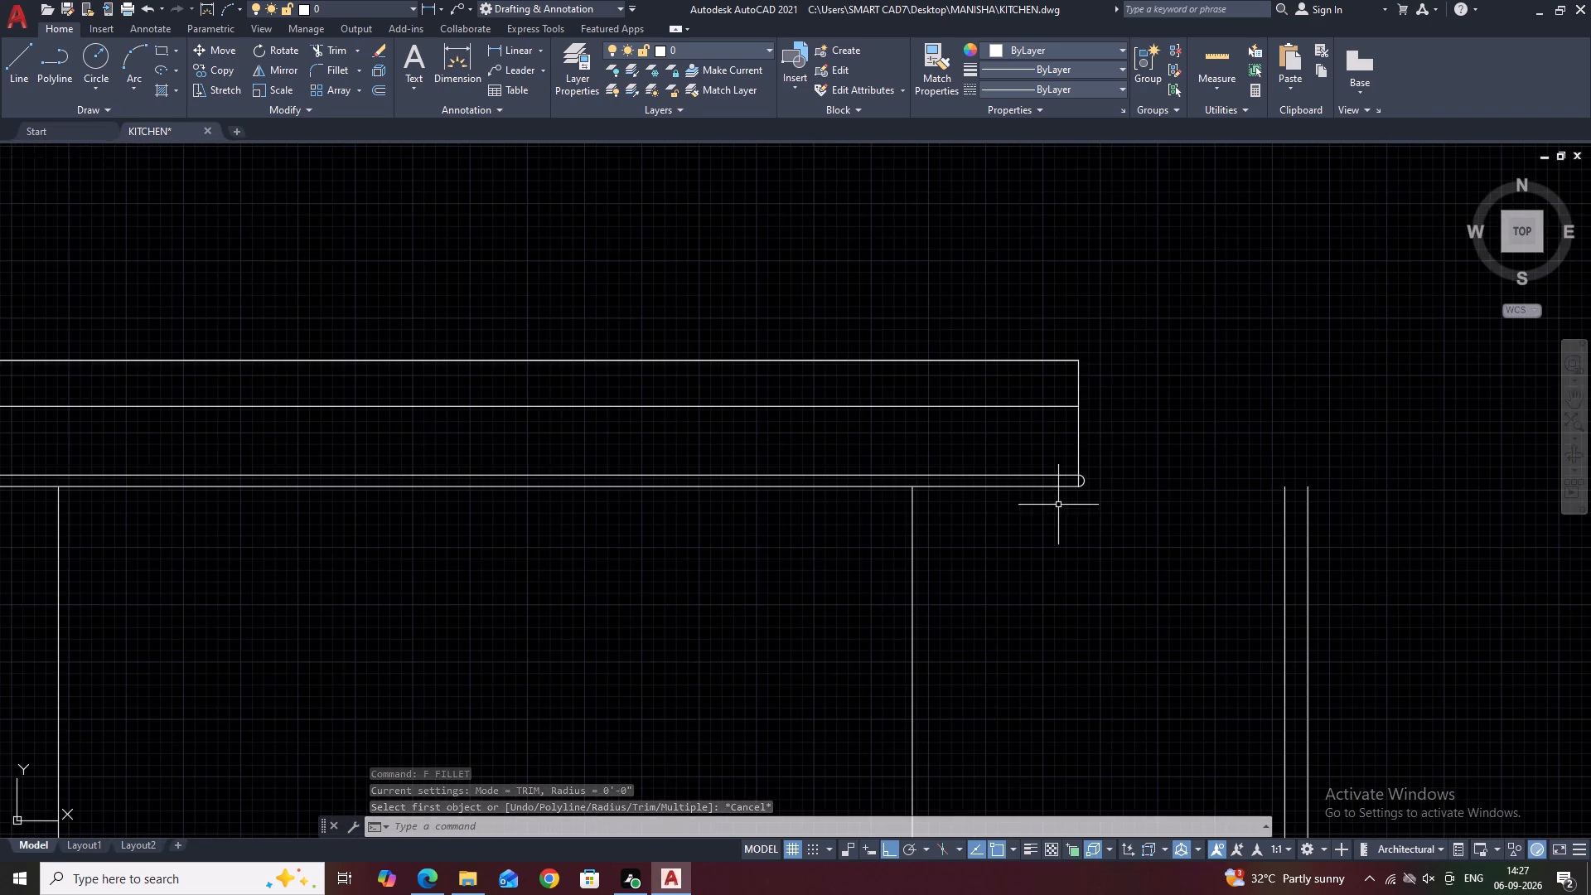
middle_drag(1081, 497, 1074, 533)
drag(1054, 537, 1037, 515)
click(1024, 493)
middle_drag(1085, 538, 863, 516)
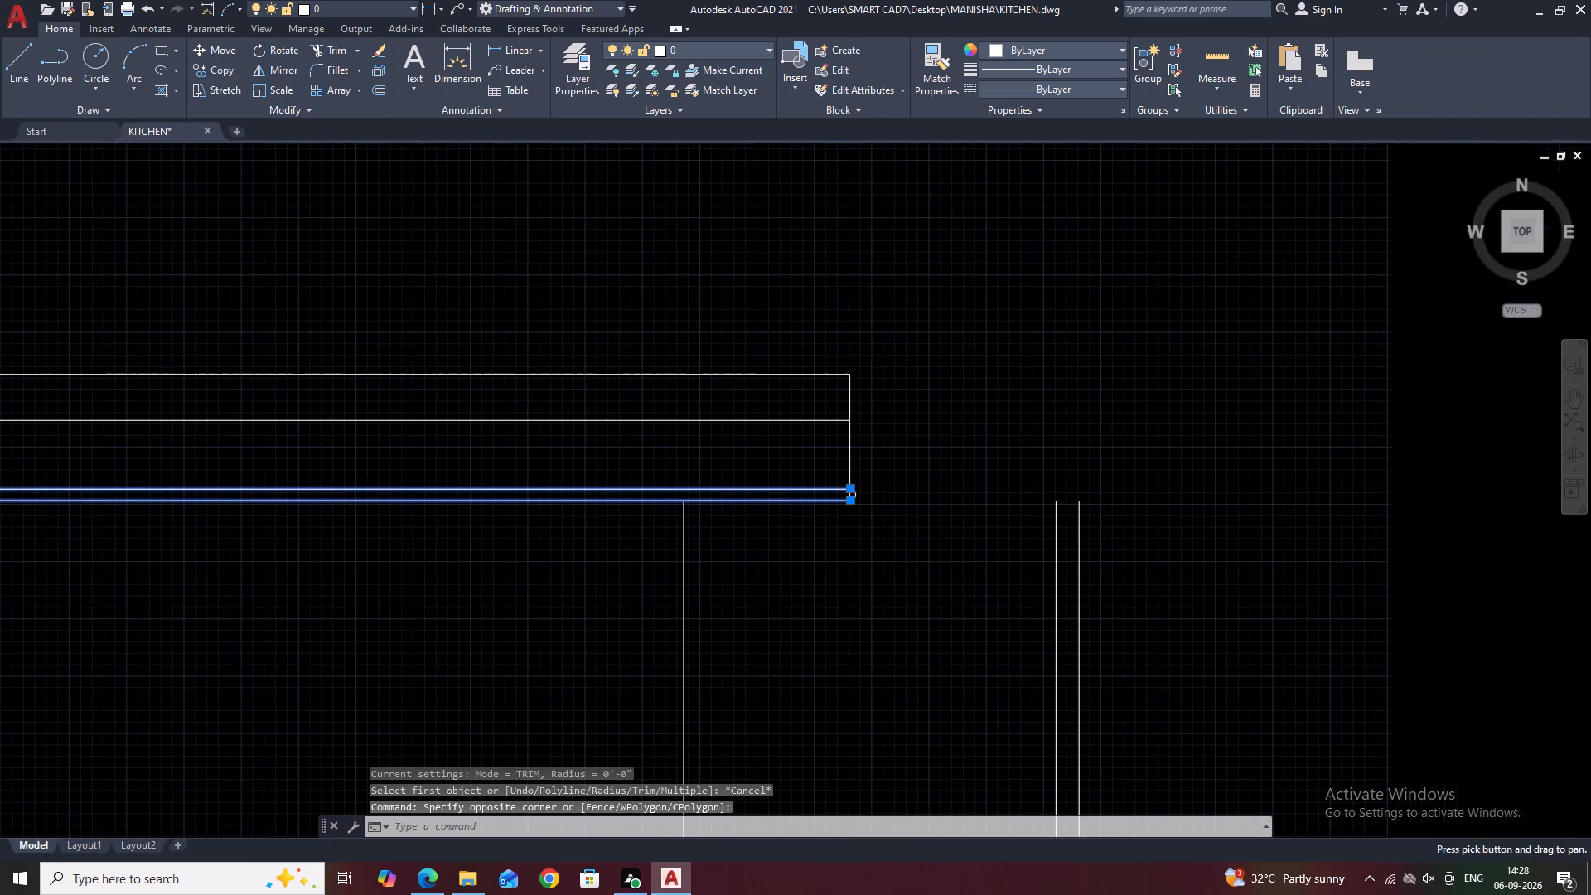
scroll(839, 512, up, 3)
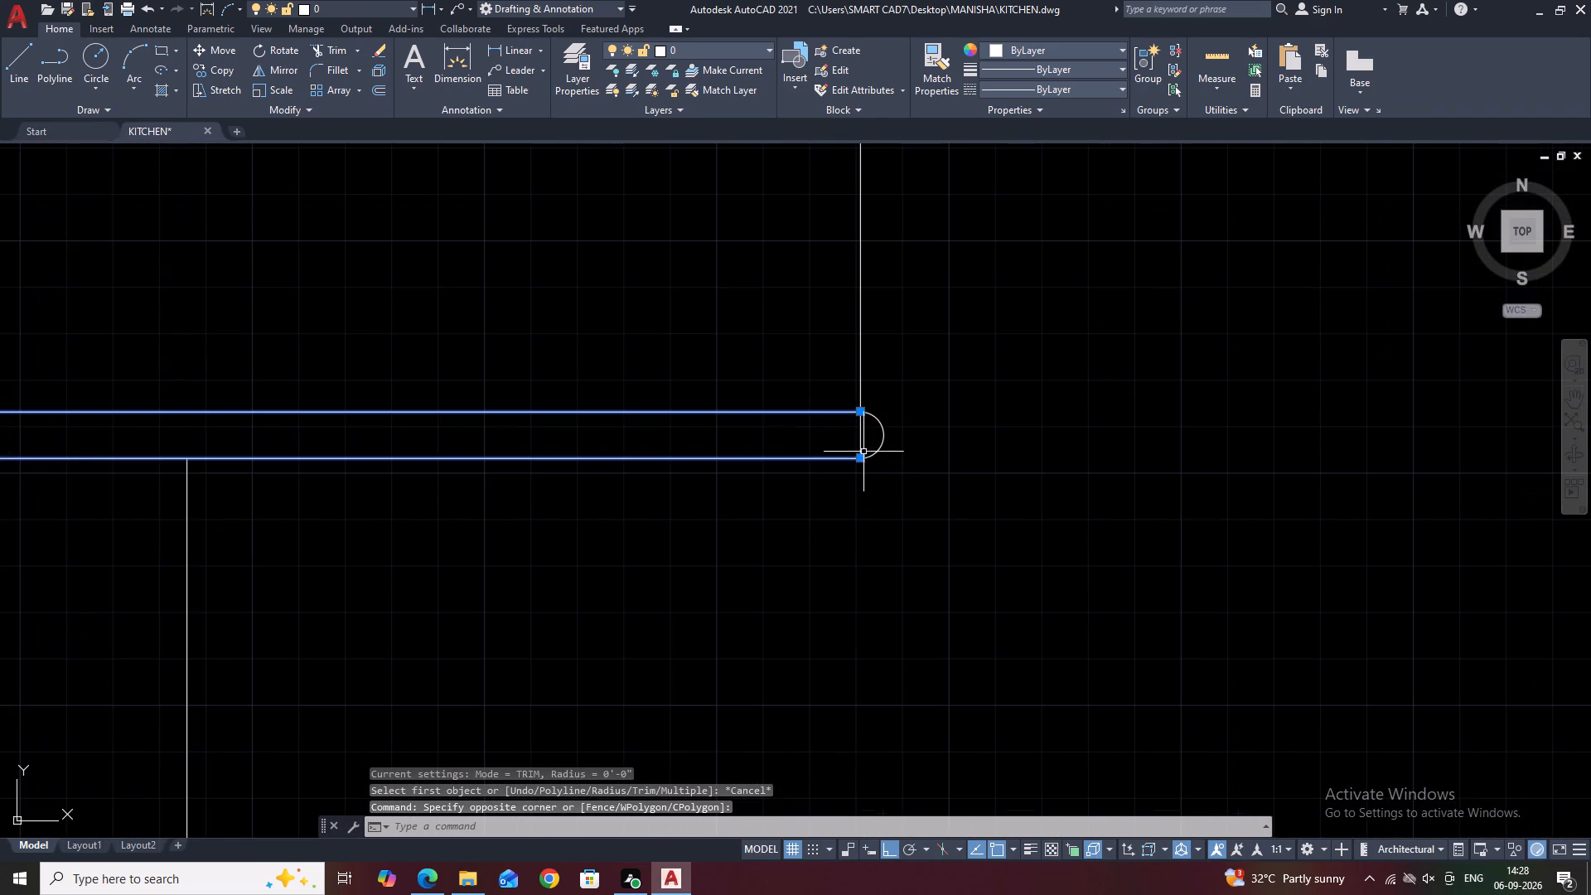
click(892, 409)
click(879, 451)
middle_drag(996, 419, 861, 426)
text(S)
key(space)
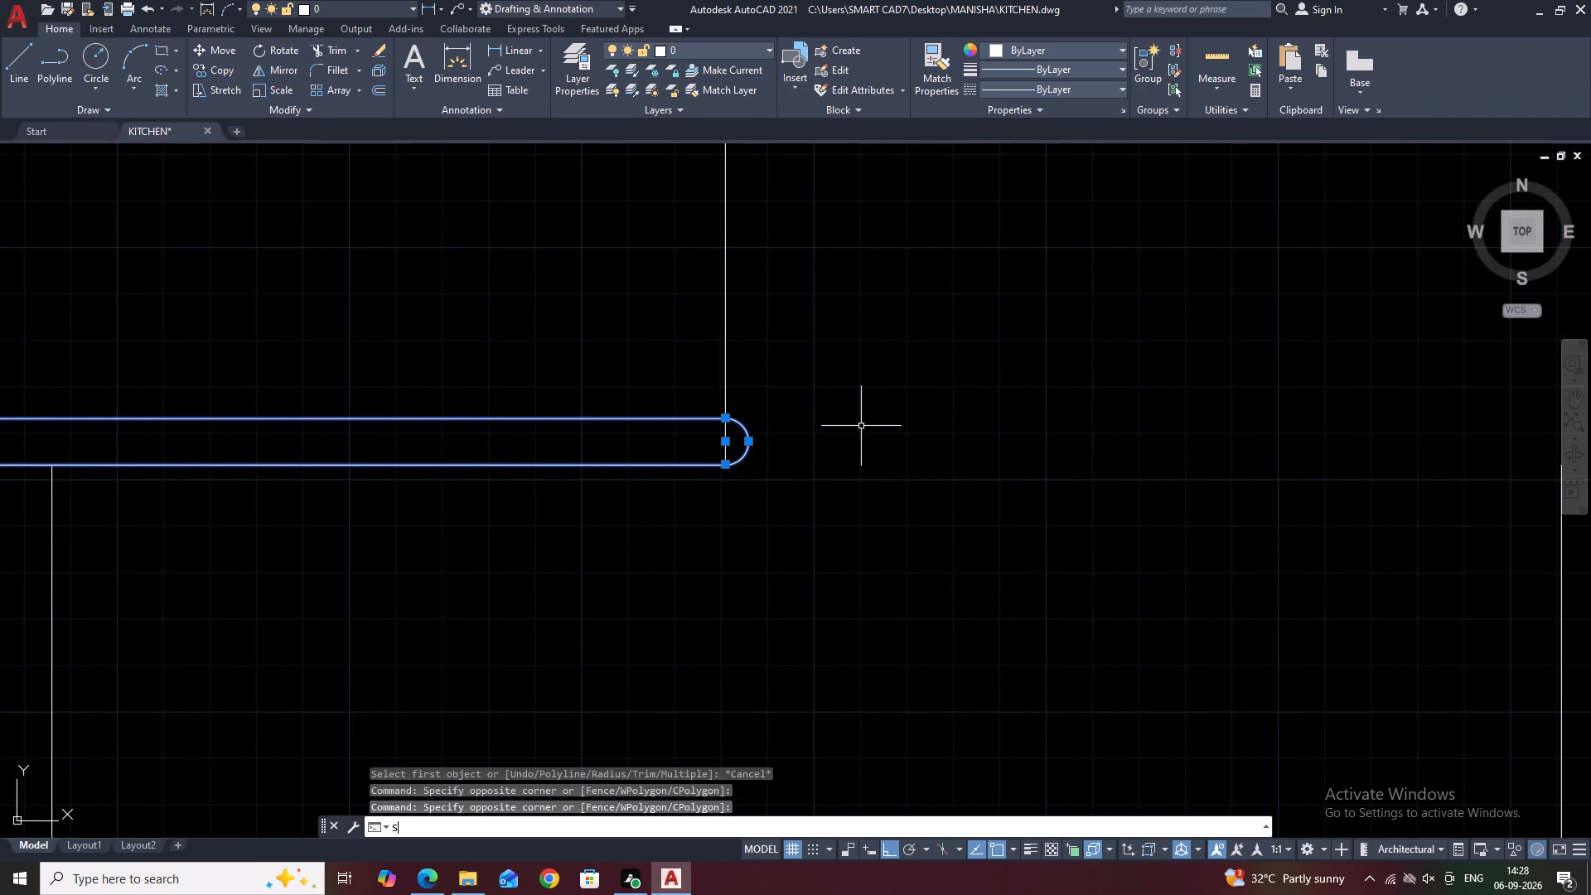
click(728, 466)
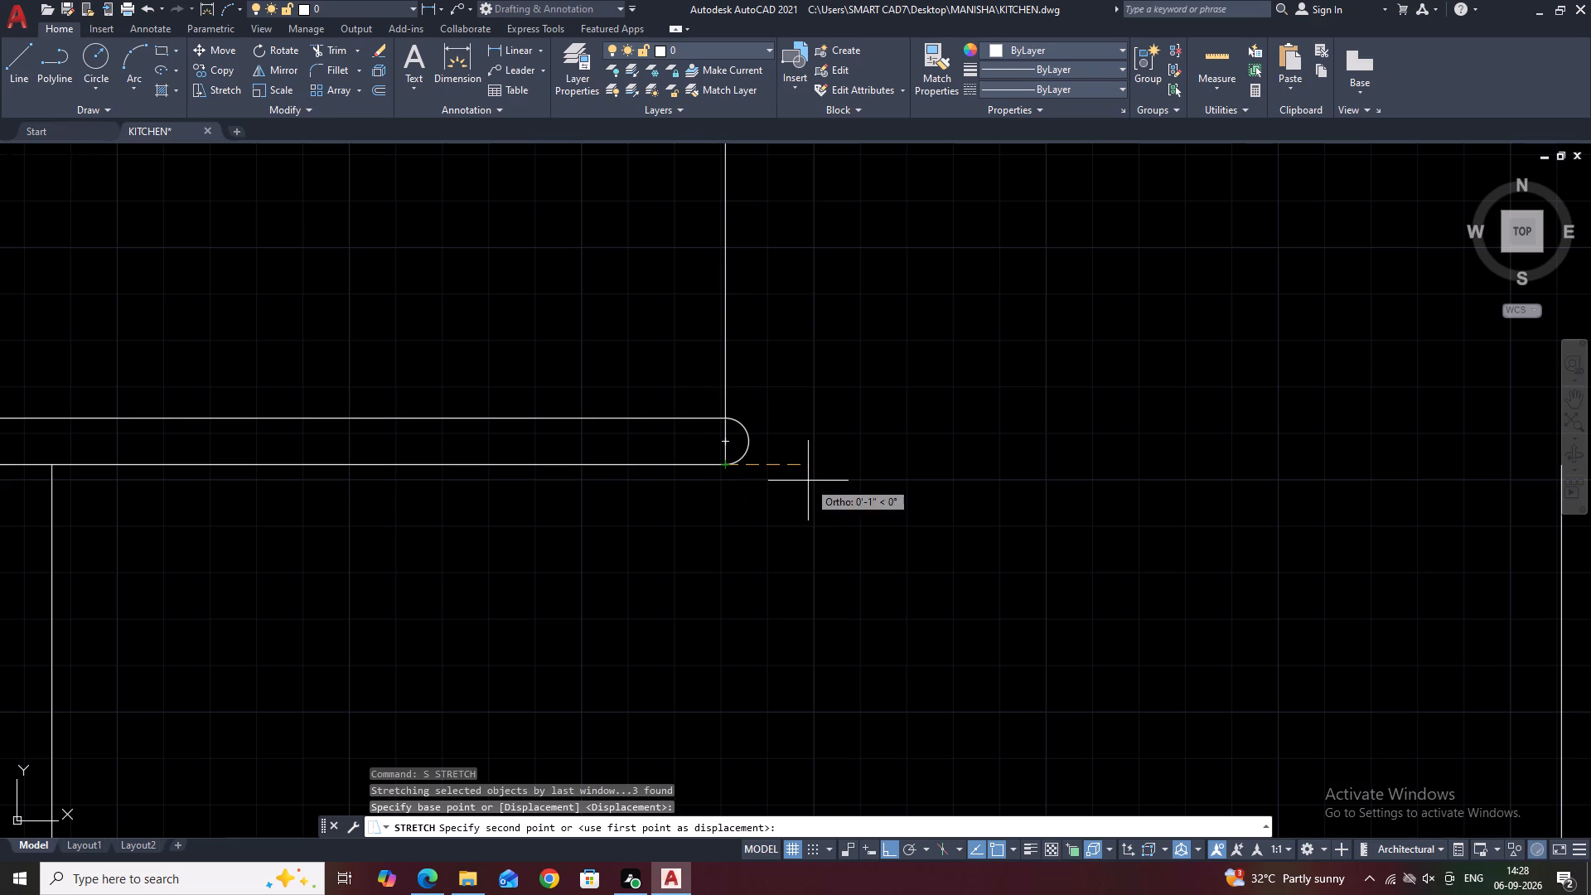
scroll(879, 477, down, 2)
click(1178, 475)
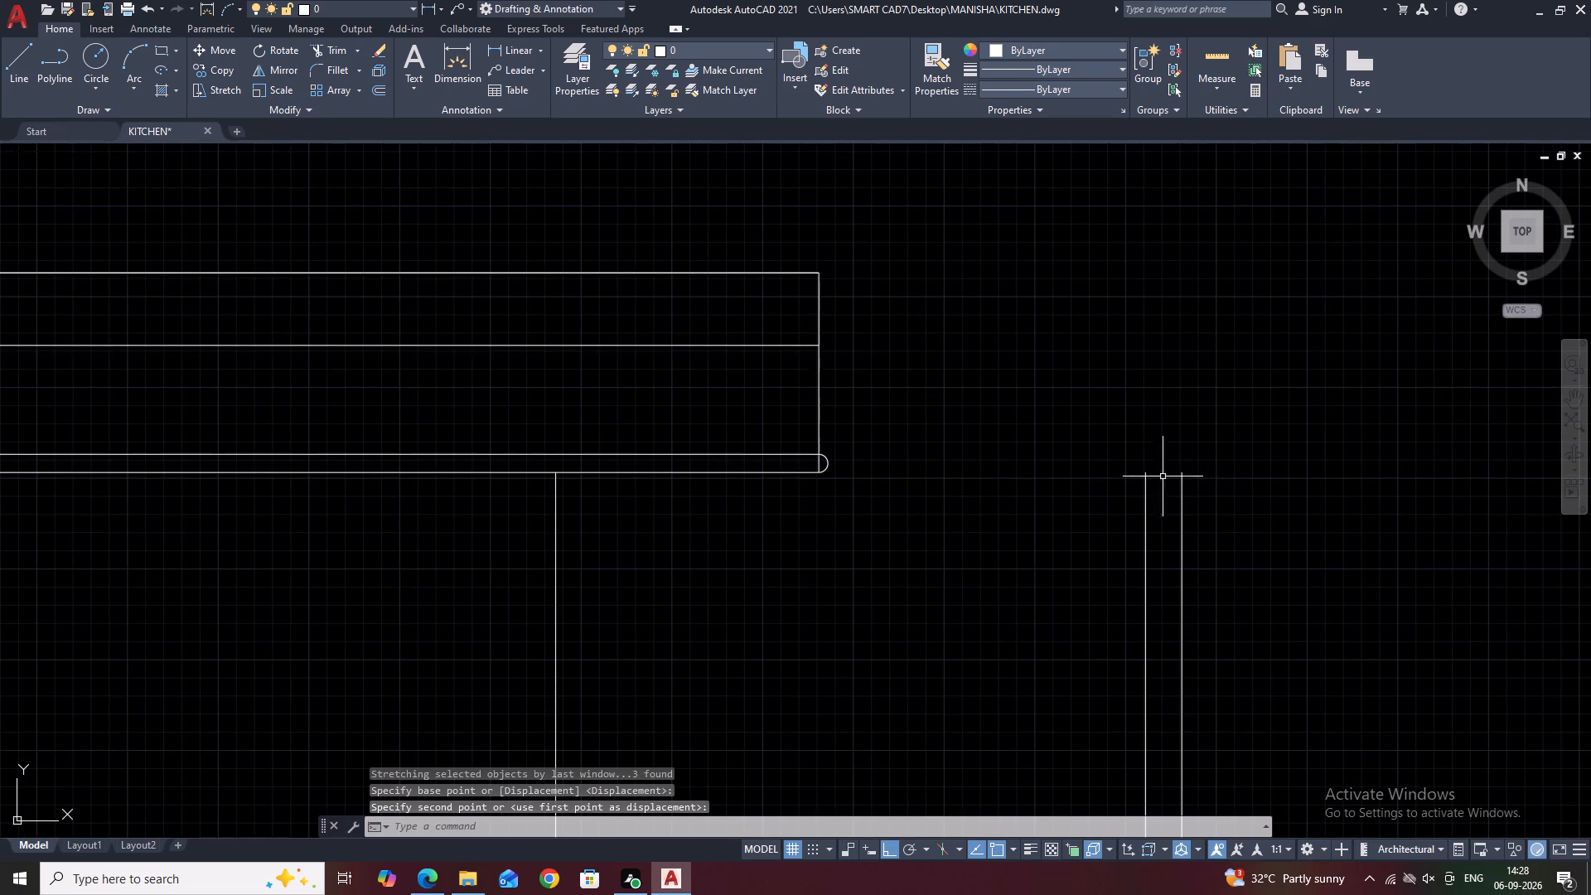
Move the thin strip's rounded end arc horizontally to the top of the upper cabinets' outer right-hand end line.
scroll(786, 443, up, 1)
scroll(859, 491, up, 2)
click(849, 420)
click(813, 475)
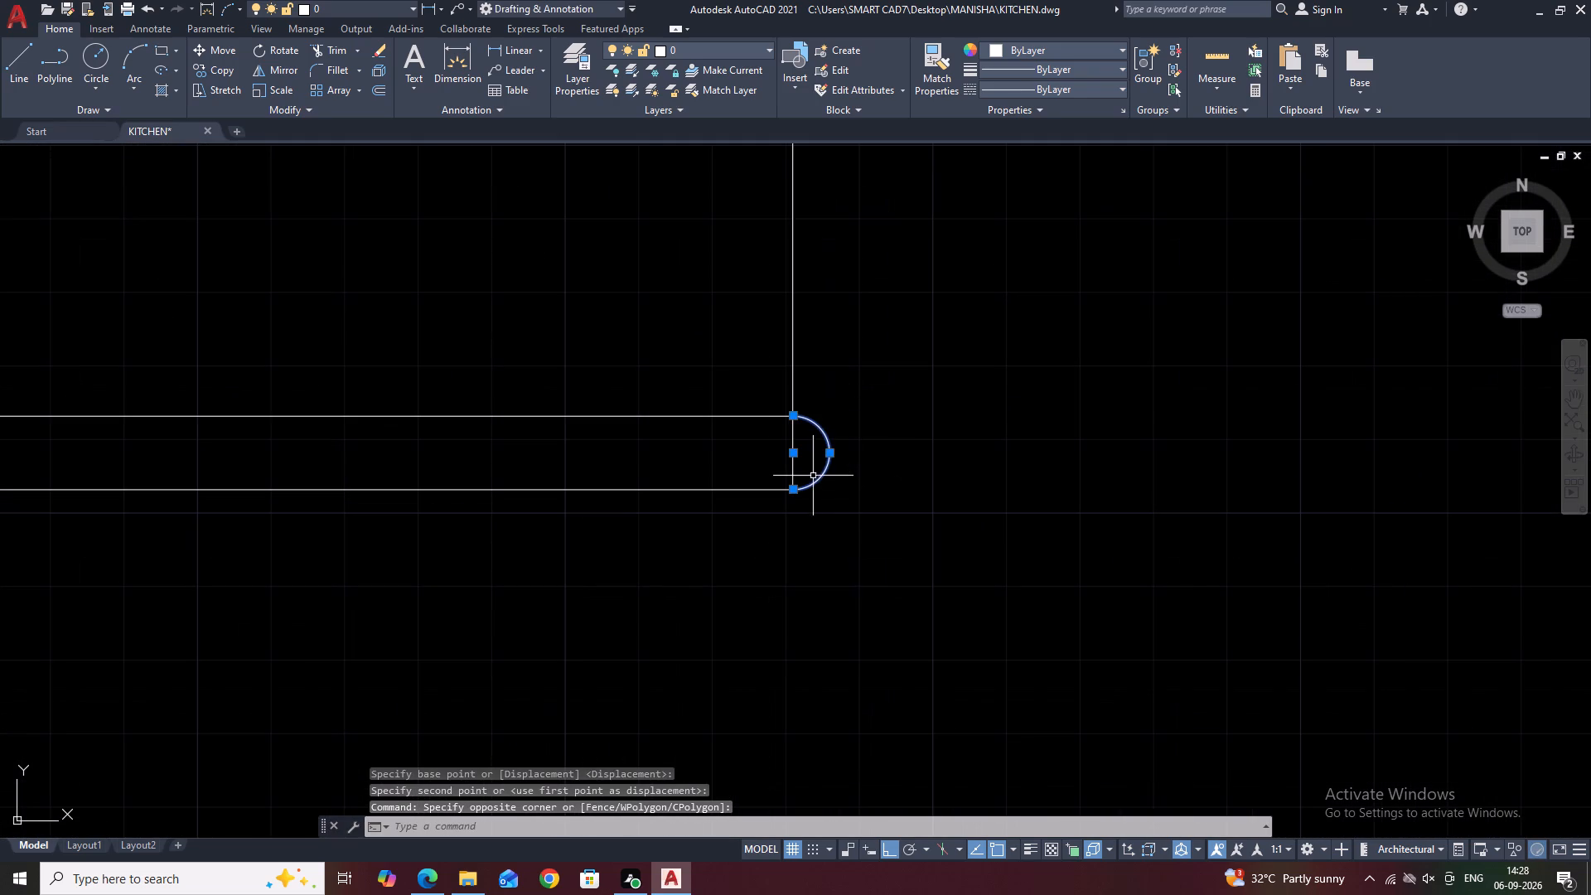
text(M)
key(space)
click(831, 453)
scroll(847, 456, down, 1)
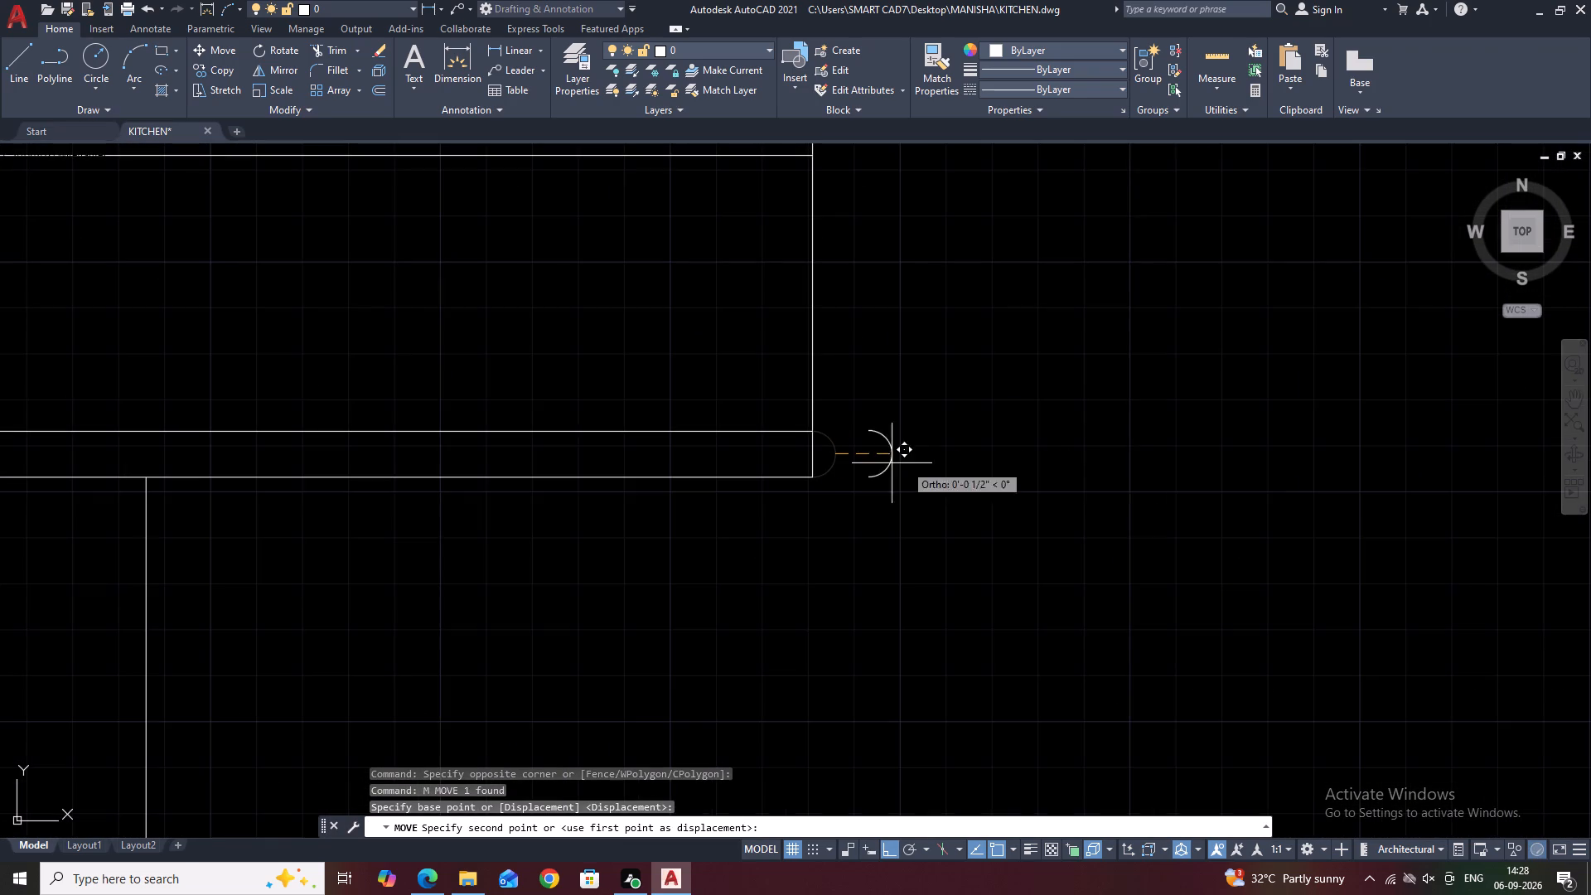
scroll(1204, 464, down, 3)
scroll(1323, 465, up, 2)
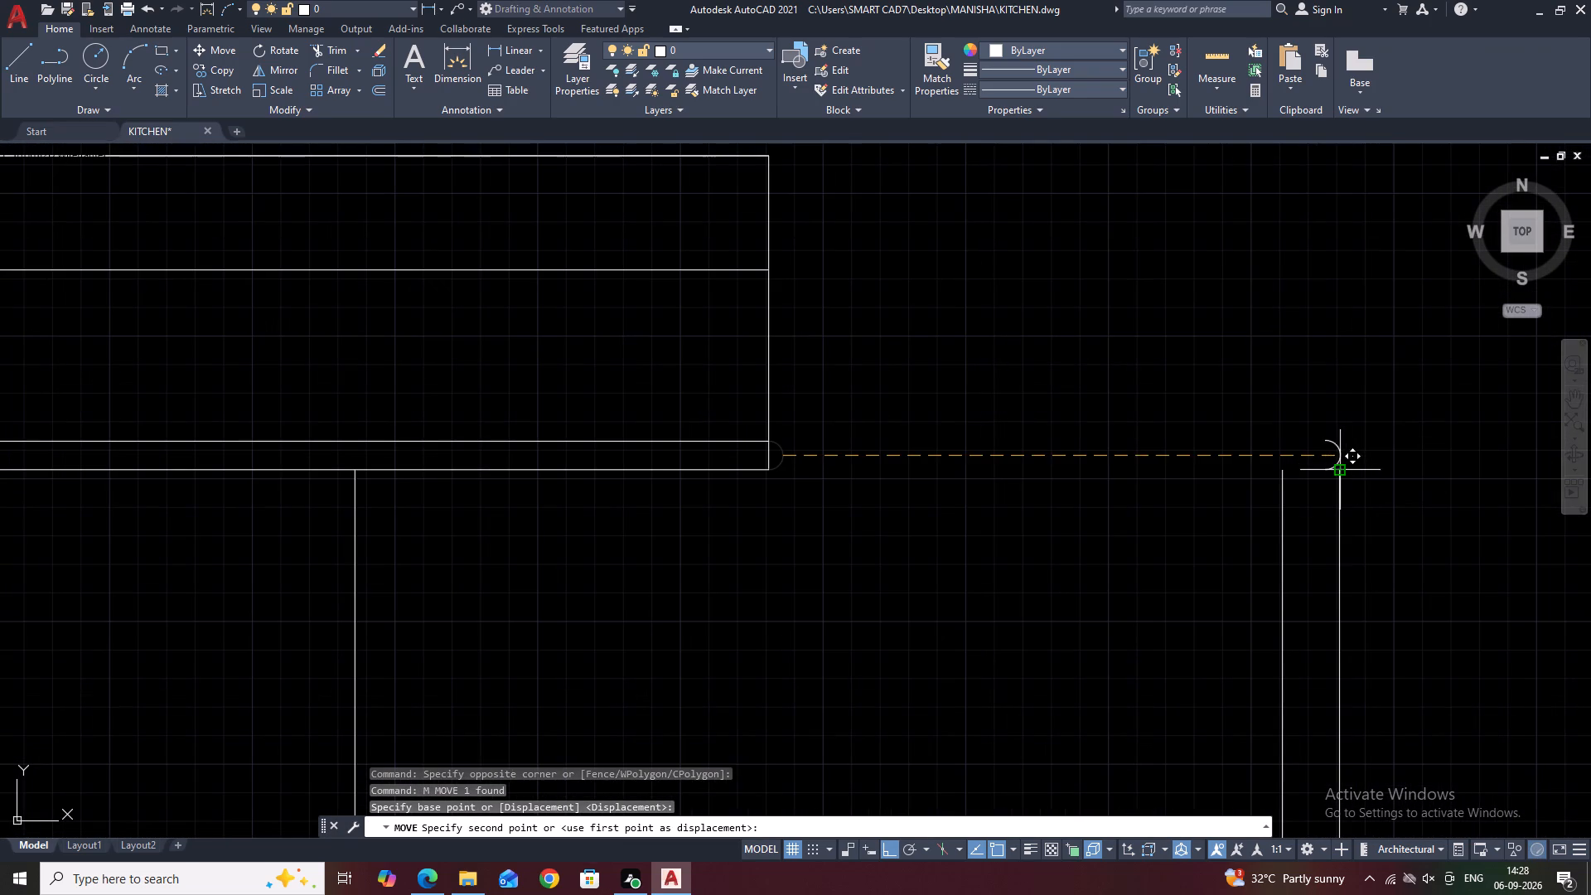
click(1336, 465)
Delete the rounded end arc at the top of the upper cabinets' outer right-hand end line.
scroll(1346, 471, up, 2)
click(1335, 423)
click(1289, 452)
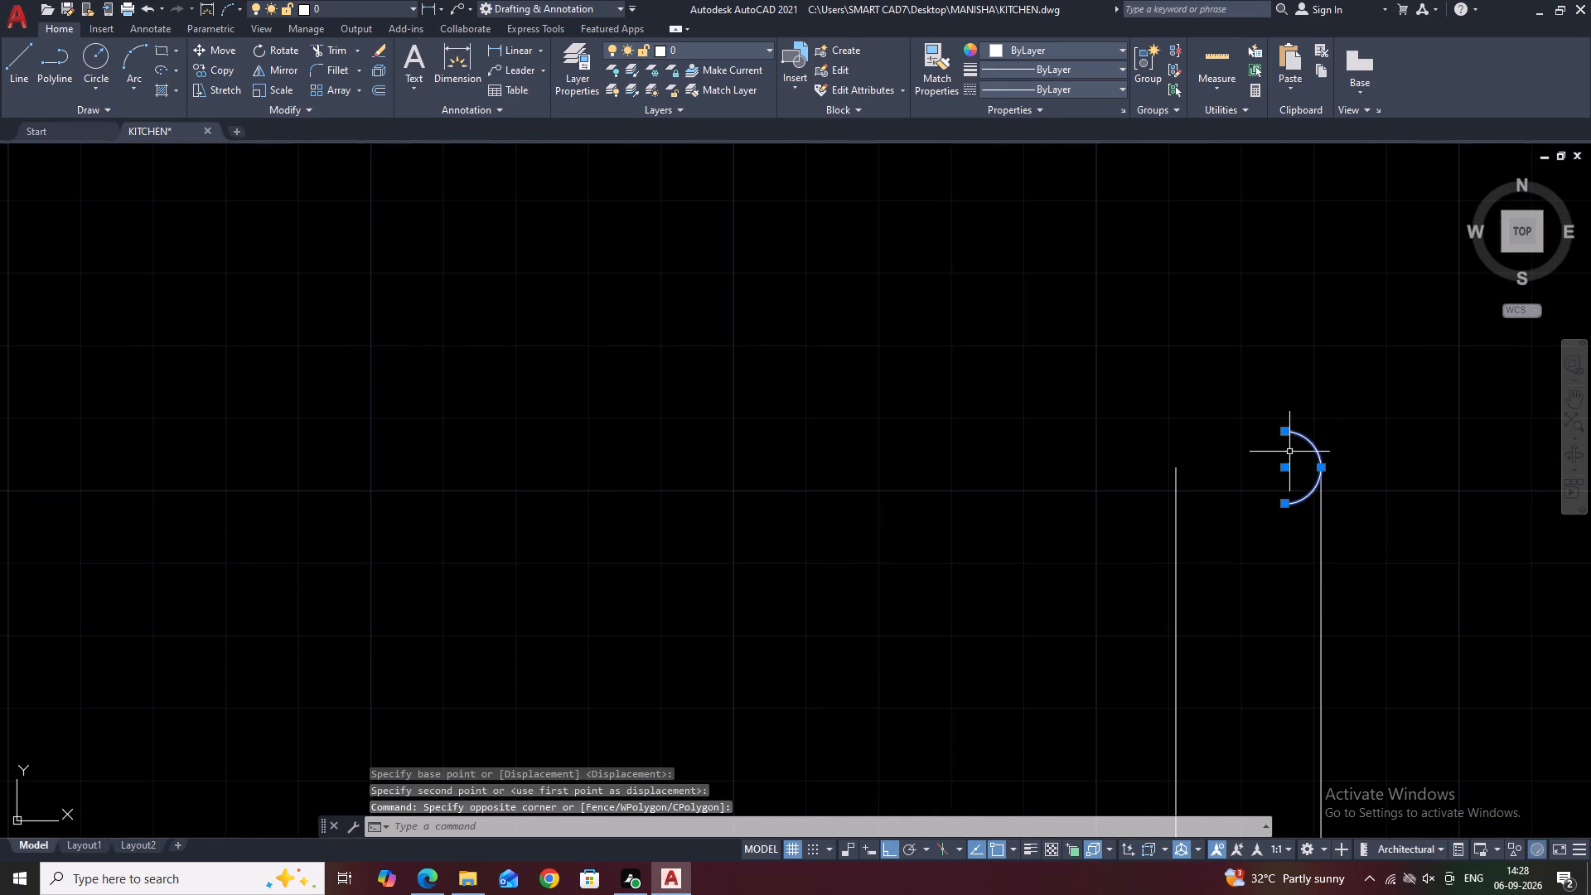
middle_drag(1314, 414, 1064, 419)
key(Return)
scroll(999, 447, down, 3)
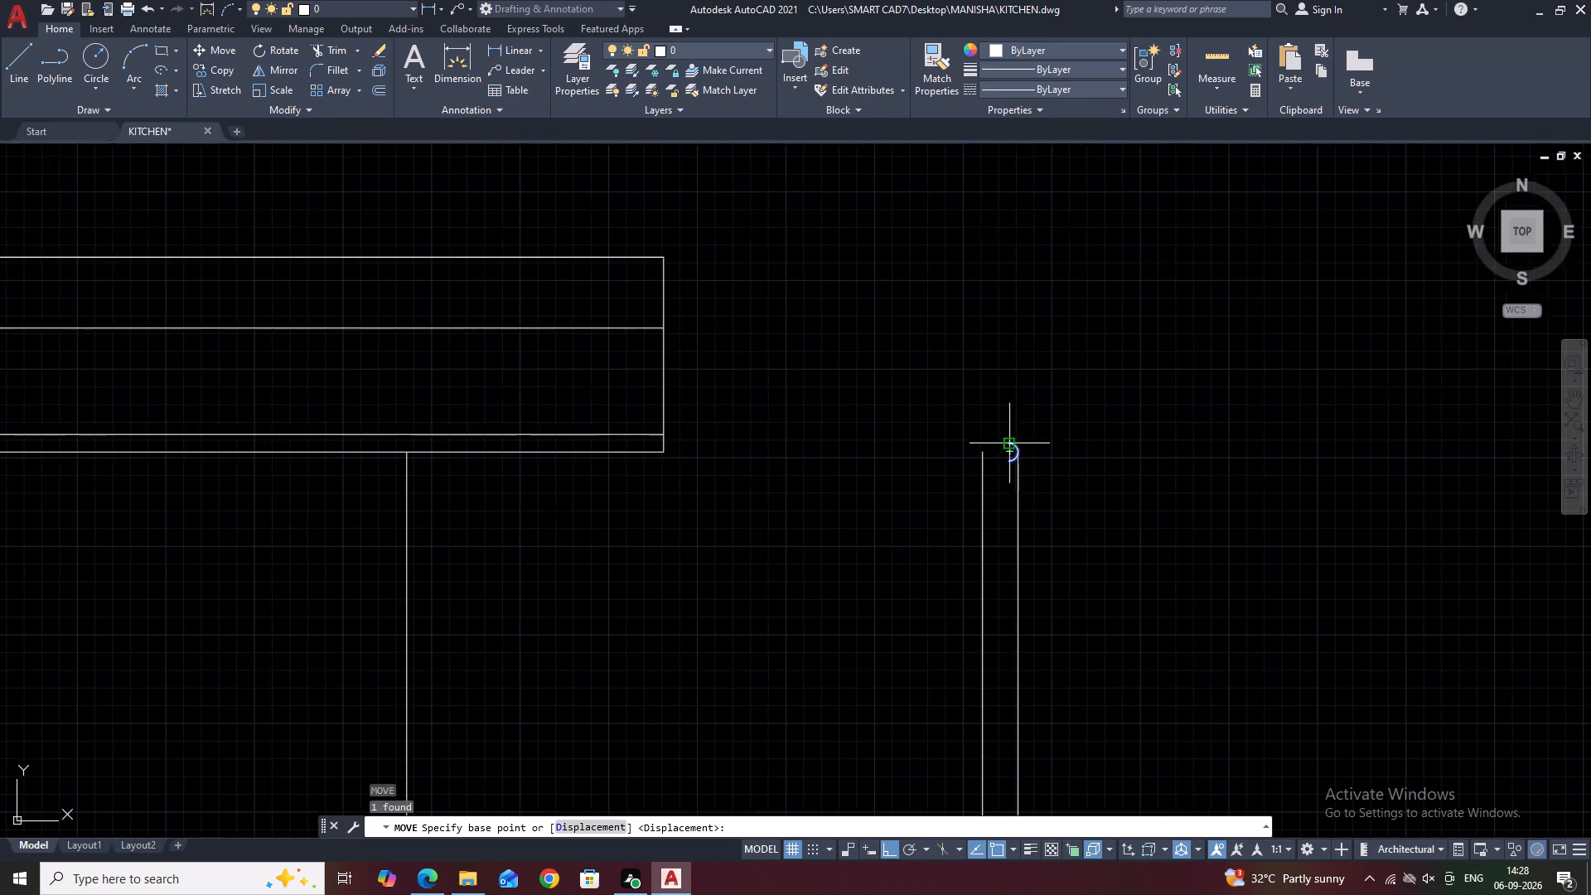
scroll(1017, 442, up, 3)
key(Escape)
click(999, 452)
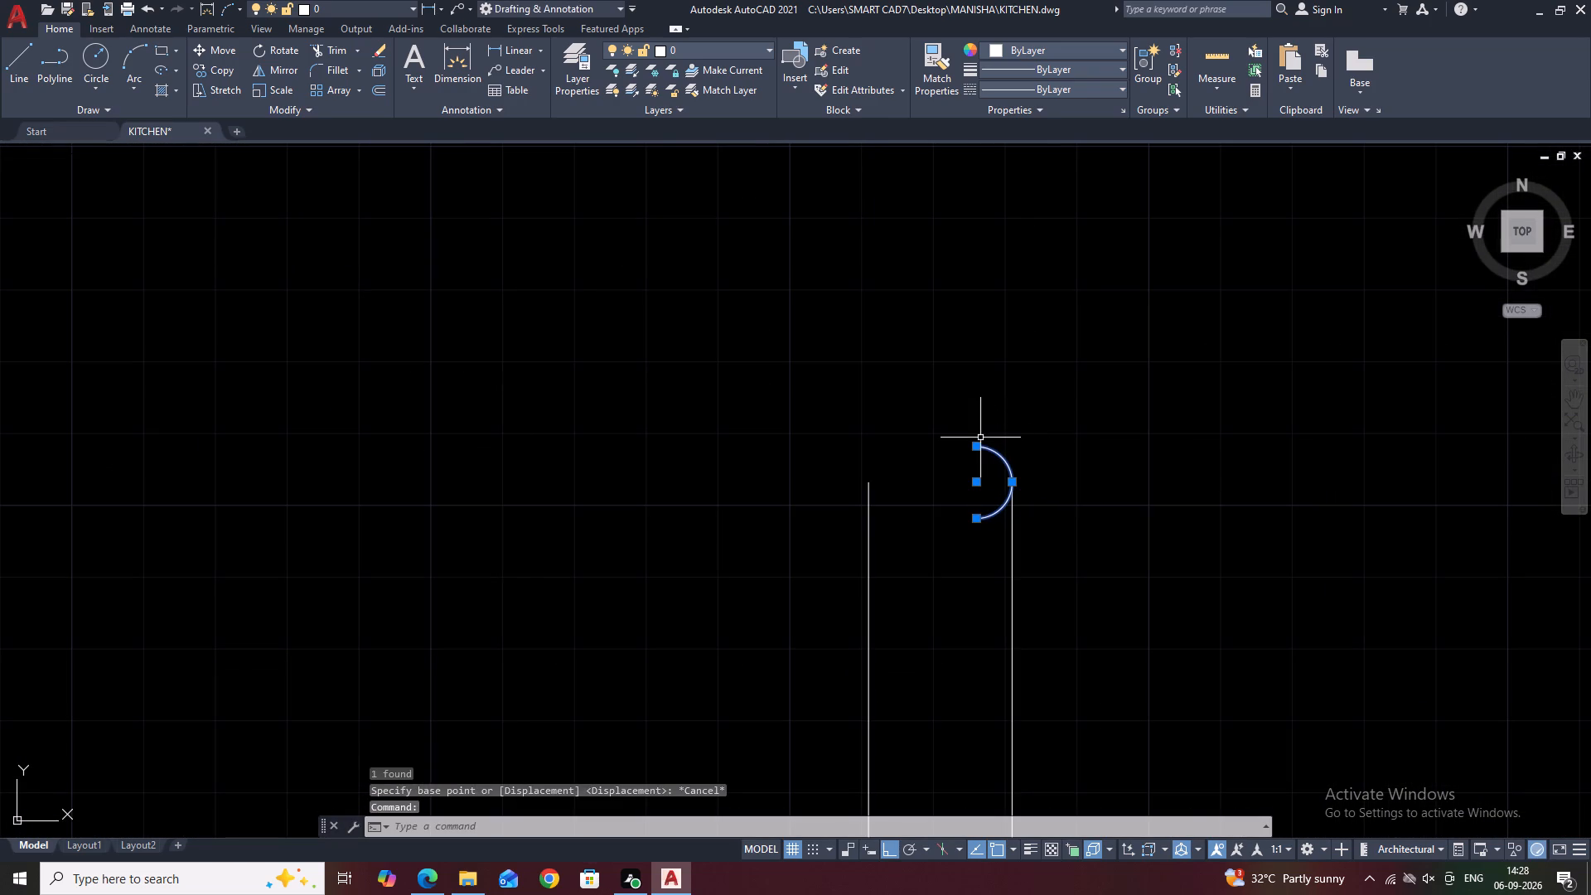
key(Delete)
Stretch the upper ends of both right-hand end lines vertically upward, past the thin strip above the upper cabinets.
scroll(976, 438, down, 3)
click(1114, 480)
click(858, 483)
scroll(973, 461, up, 2)
click(910, 424)
click(888, 232)
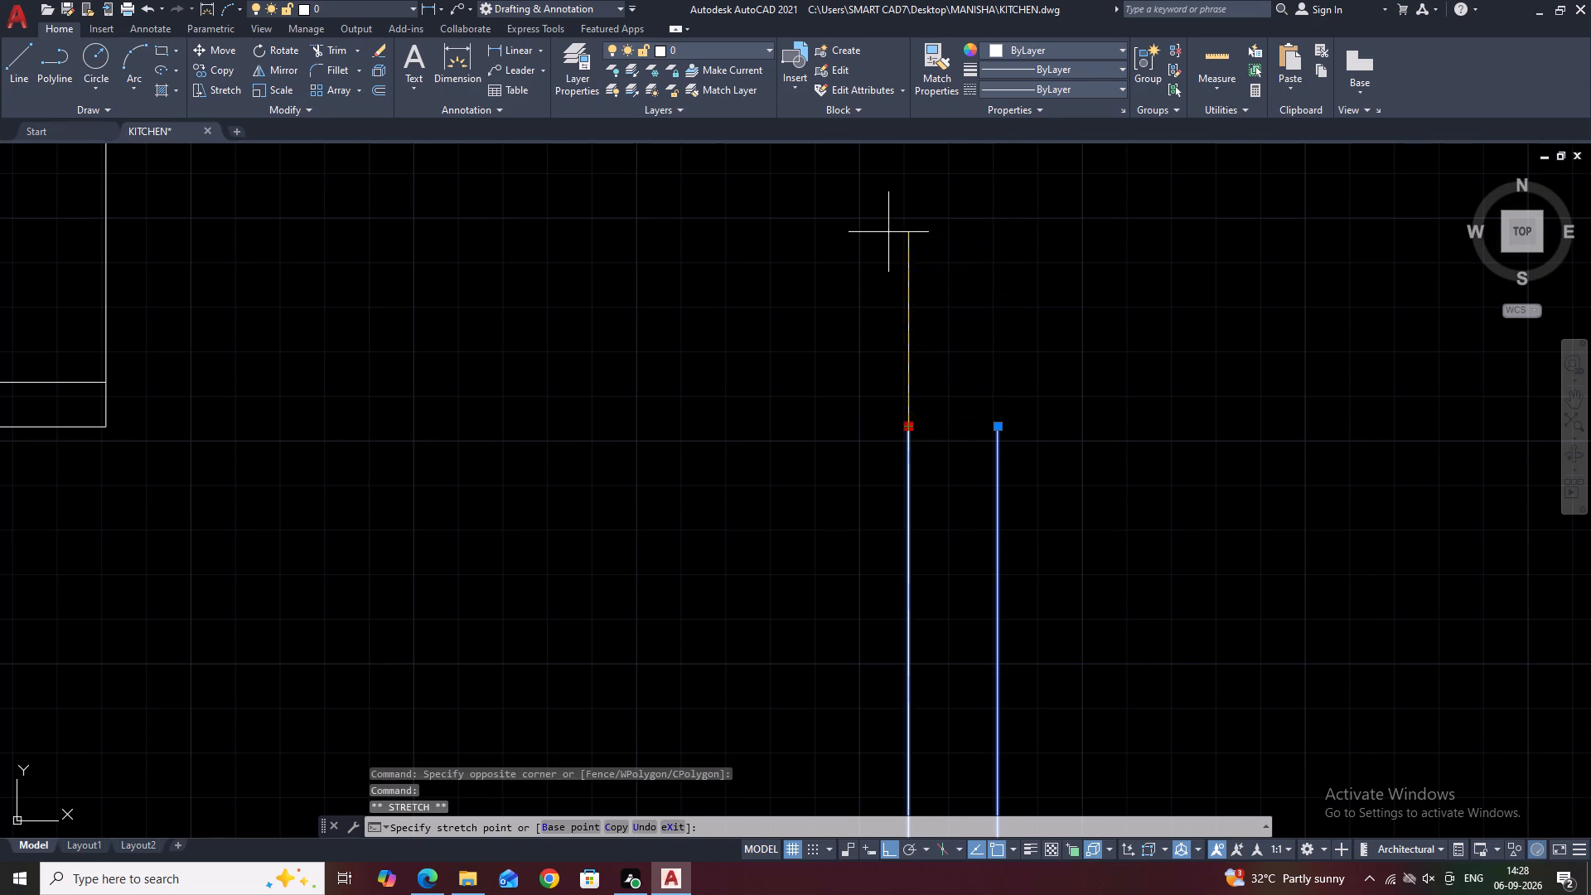
click(999, 430)
click(976, 214)
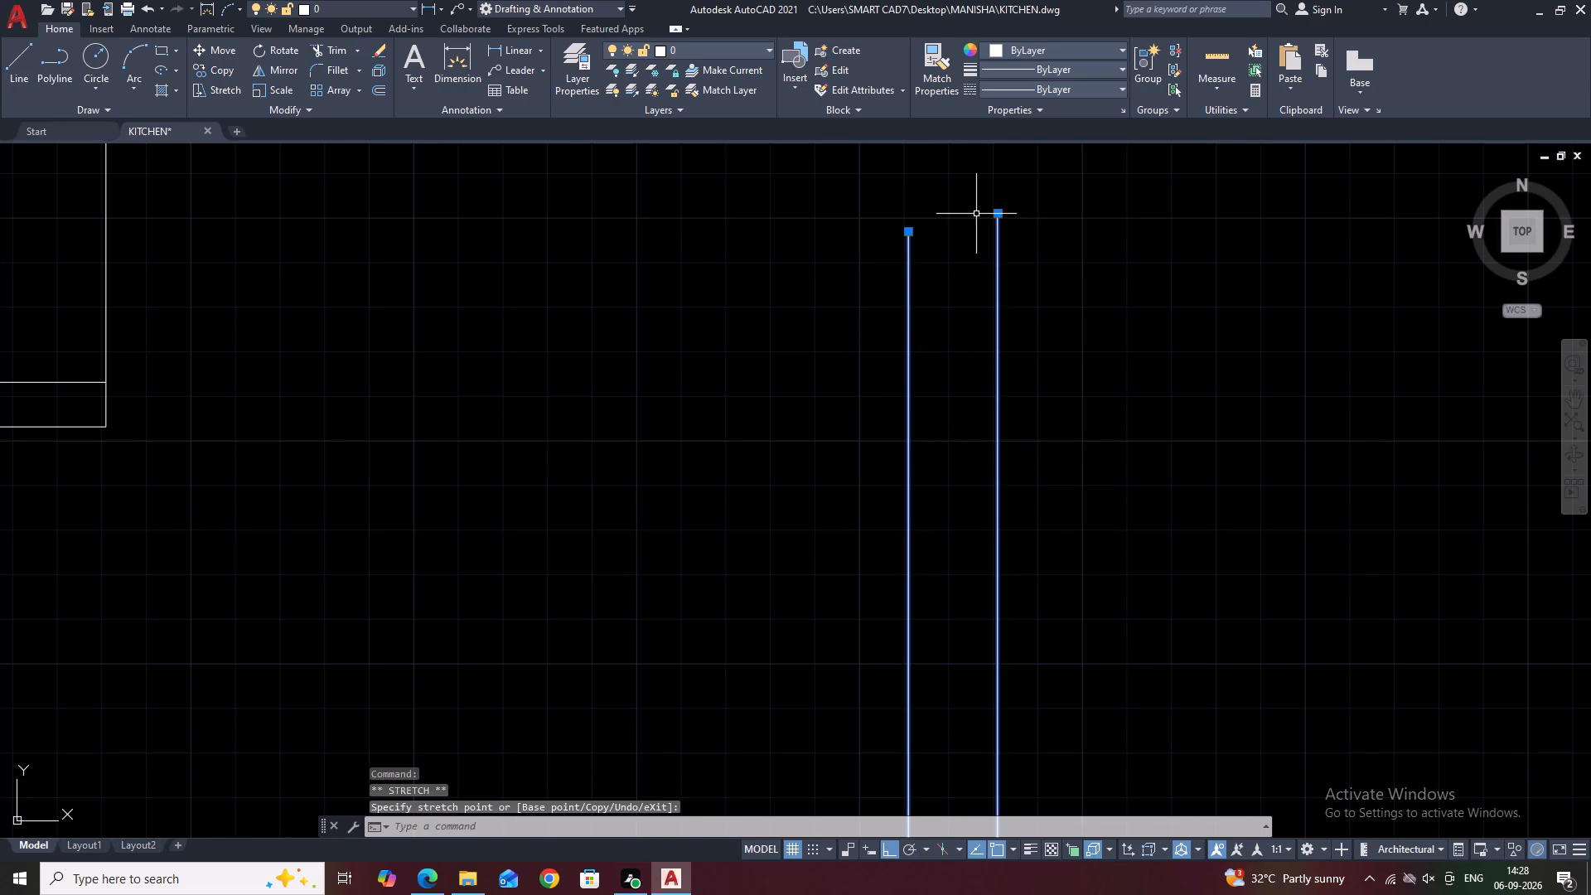
key(Escape)
Stretch both lines of the thin strip above the upper cabinets horizontally to meet the inner right-hand end line.
scroll(1004, 299, down, 3)
scroll(723, 317, up, 1)
click(770, 297)
click(740, 365)
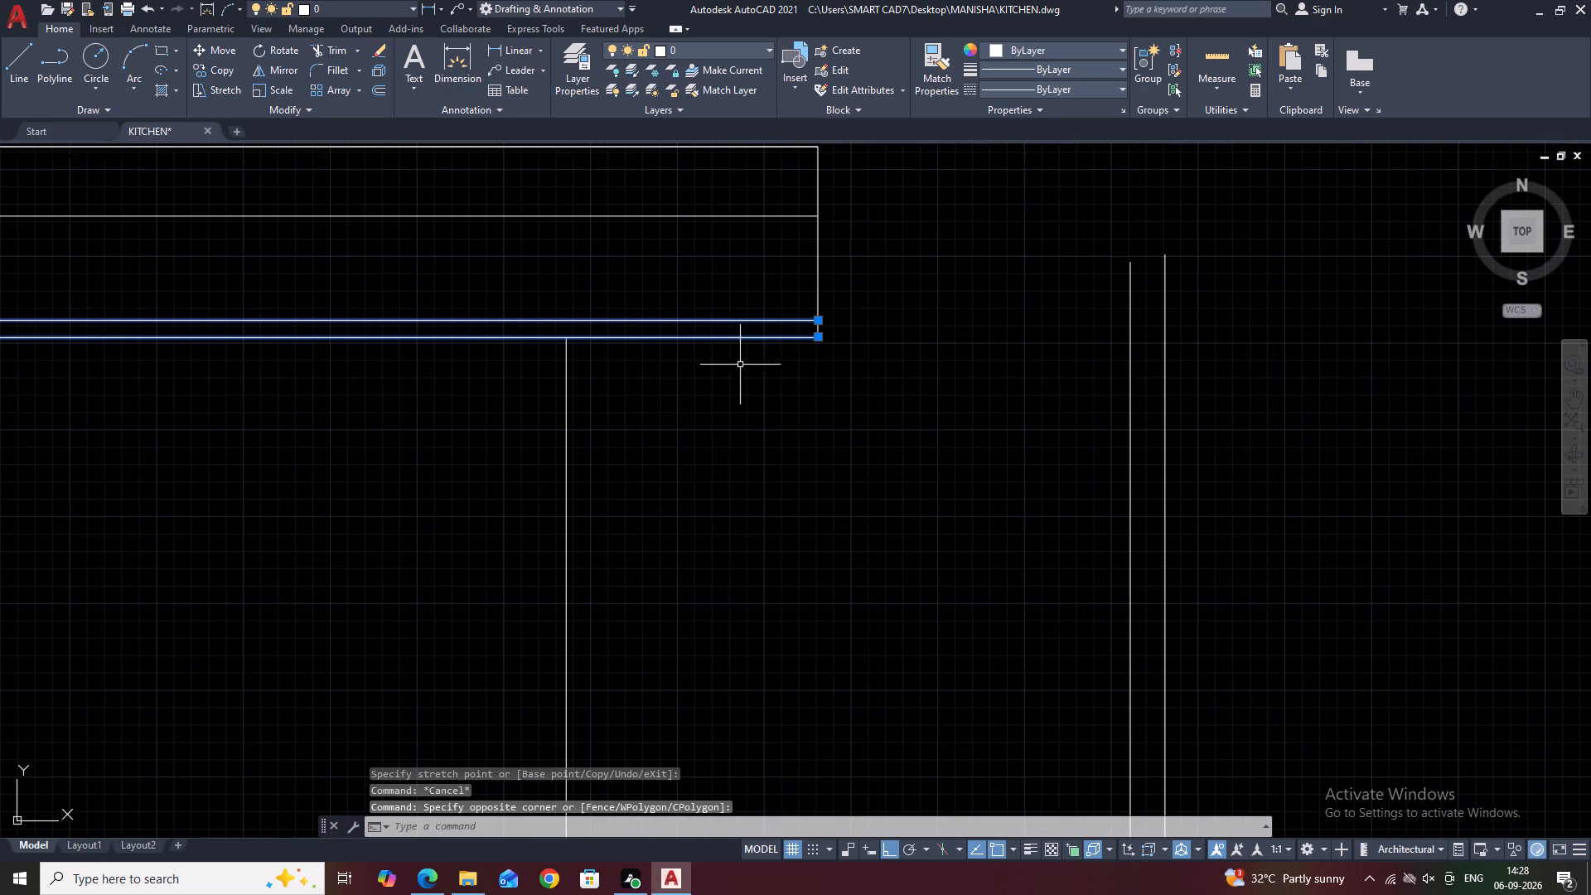
click(820, 319)
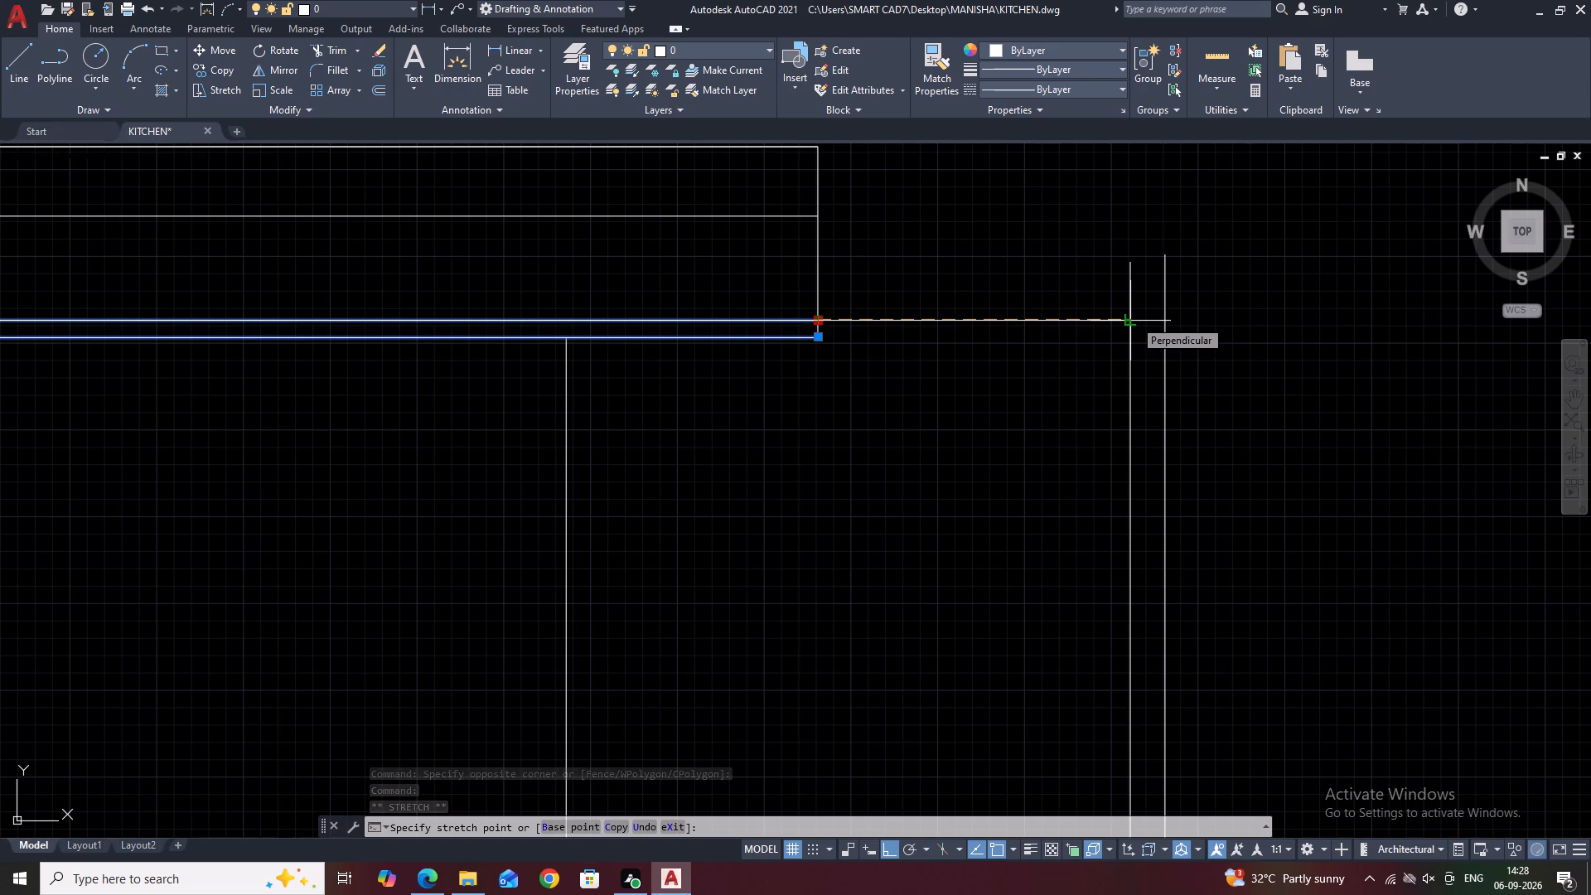
click(1134, 319)
click(815, 336)
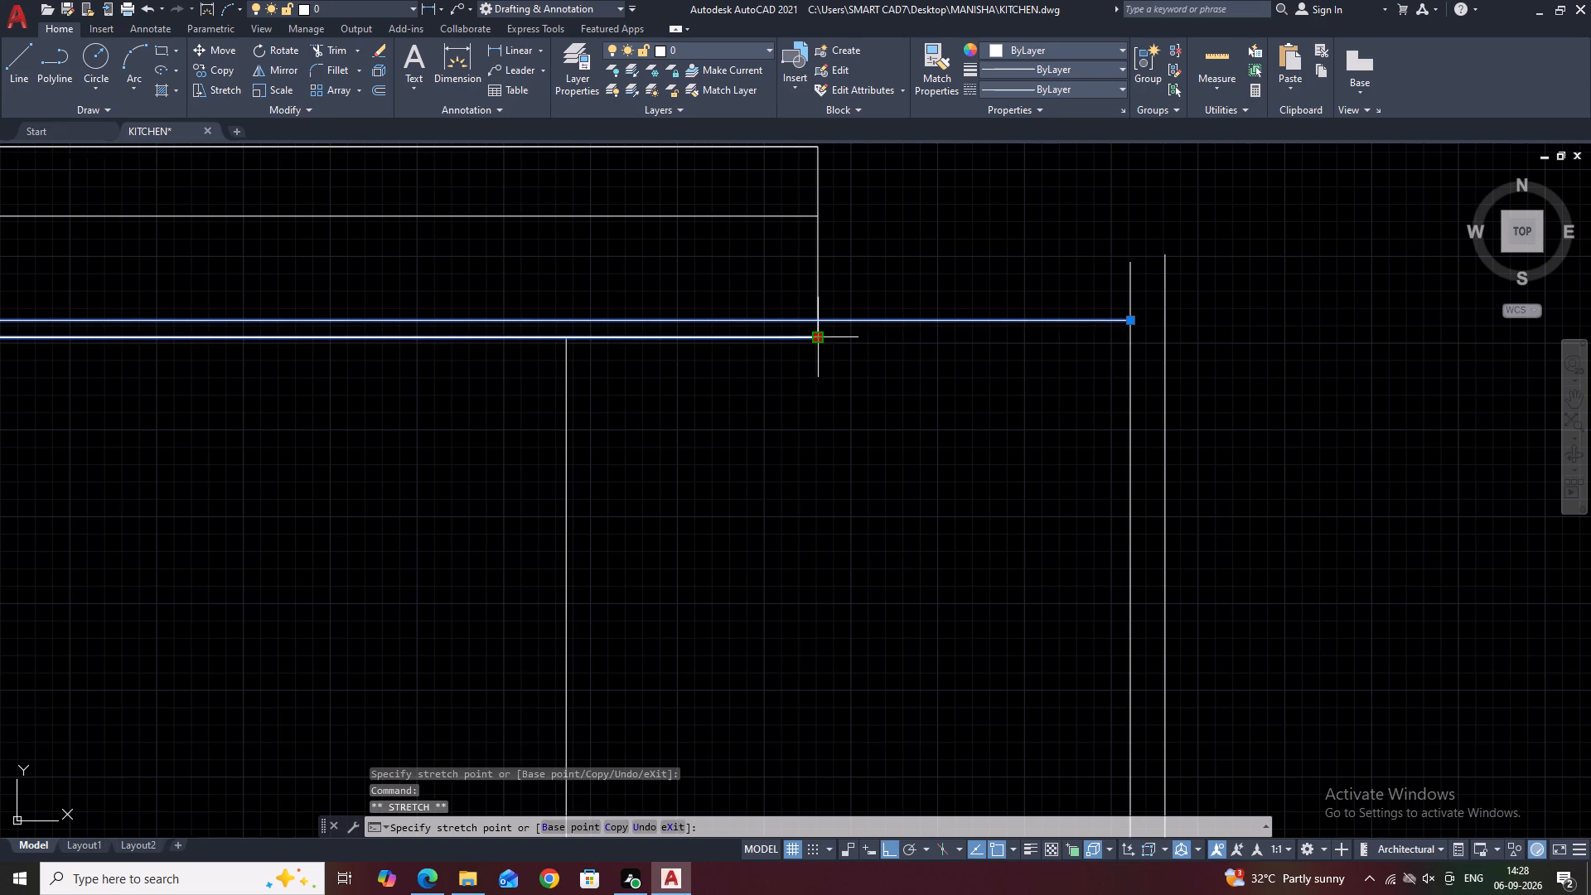
click(1129, 337)
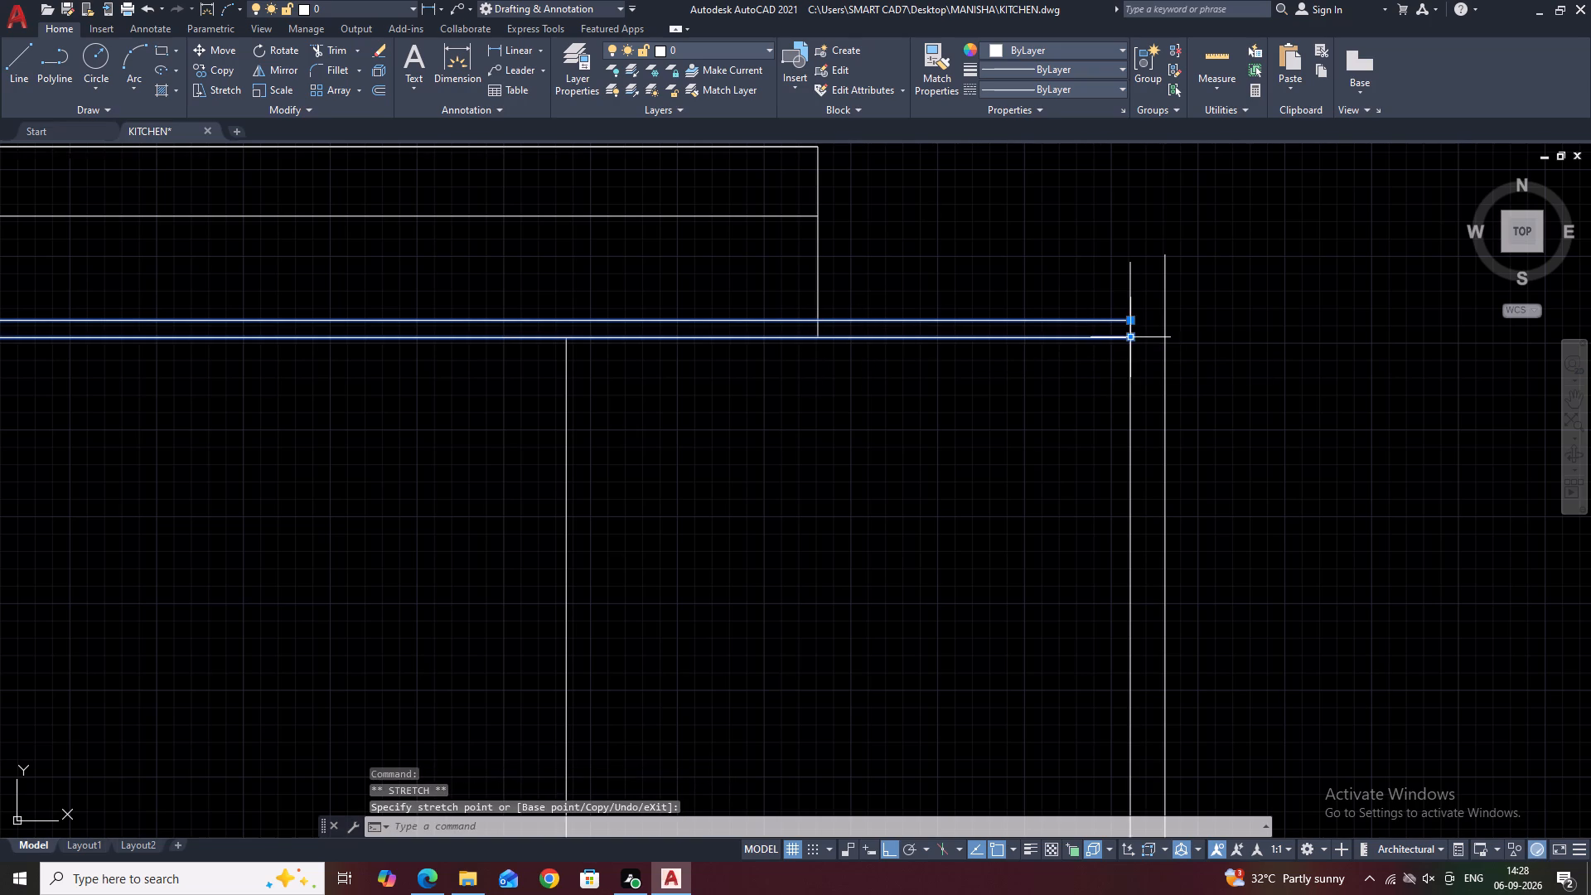
key(Escape)
key(Escape)
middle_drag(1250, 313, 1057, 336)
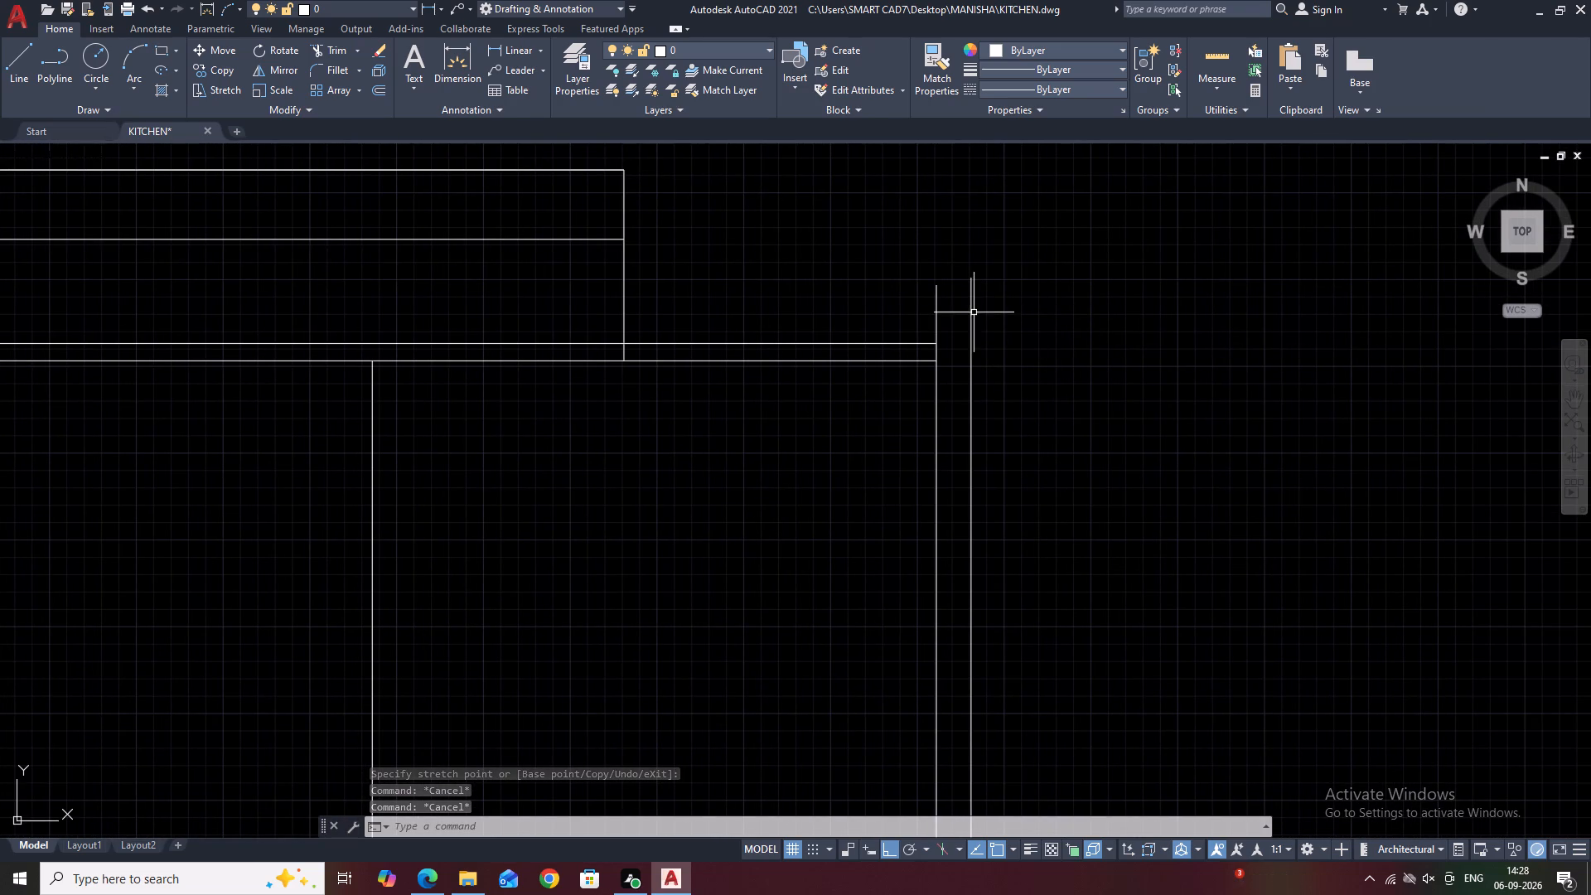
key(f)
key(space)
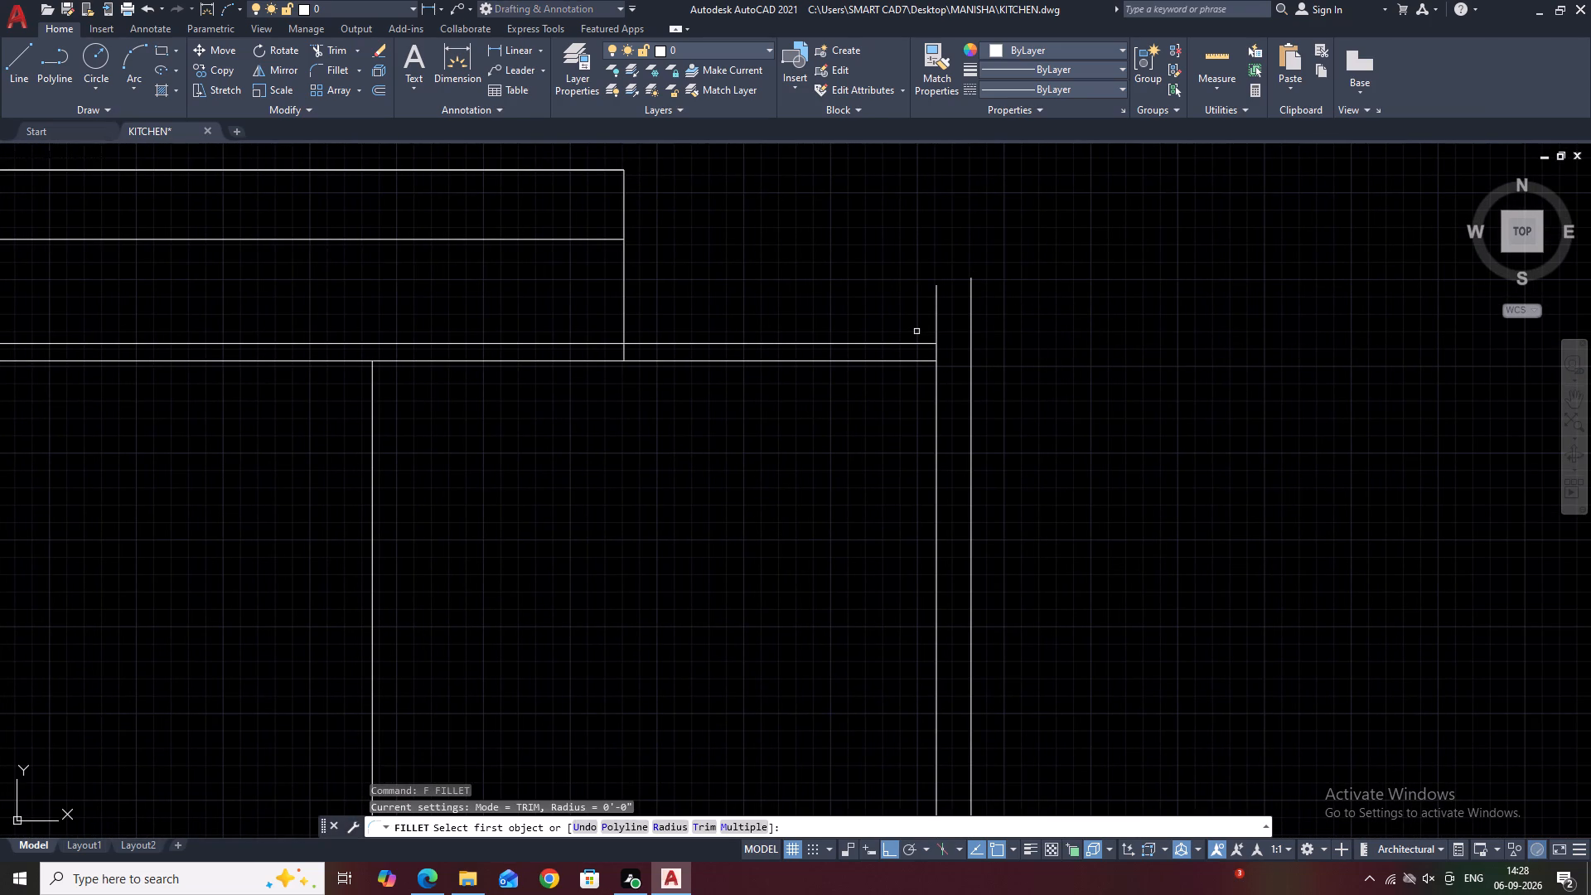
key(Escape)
Delete the inner of the two vertical end lines at the upper cabinets' right-hand end.
scroll(997, 313, down, 5)
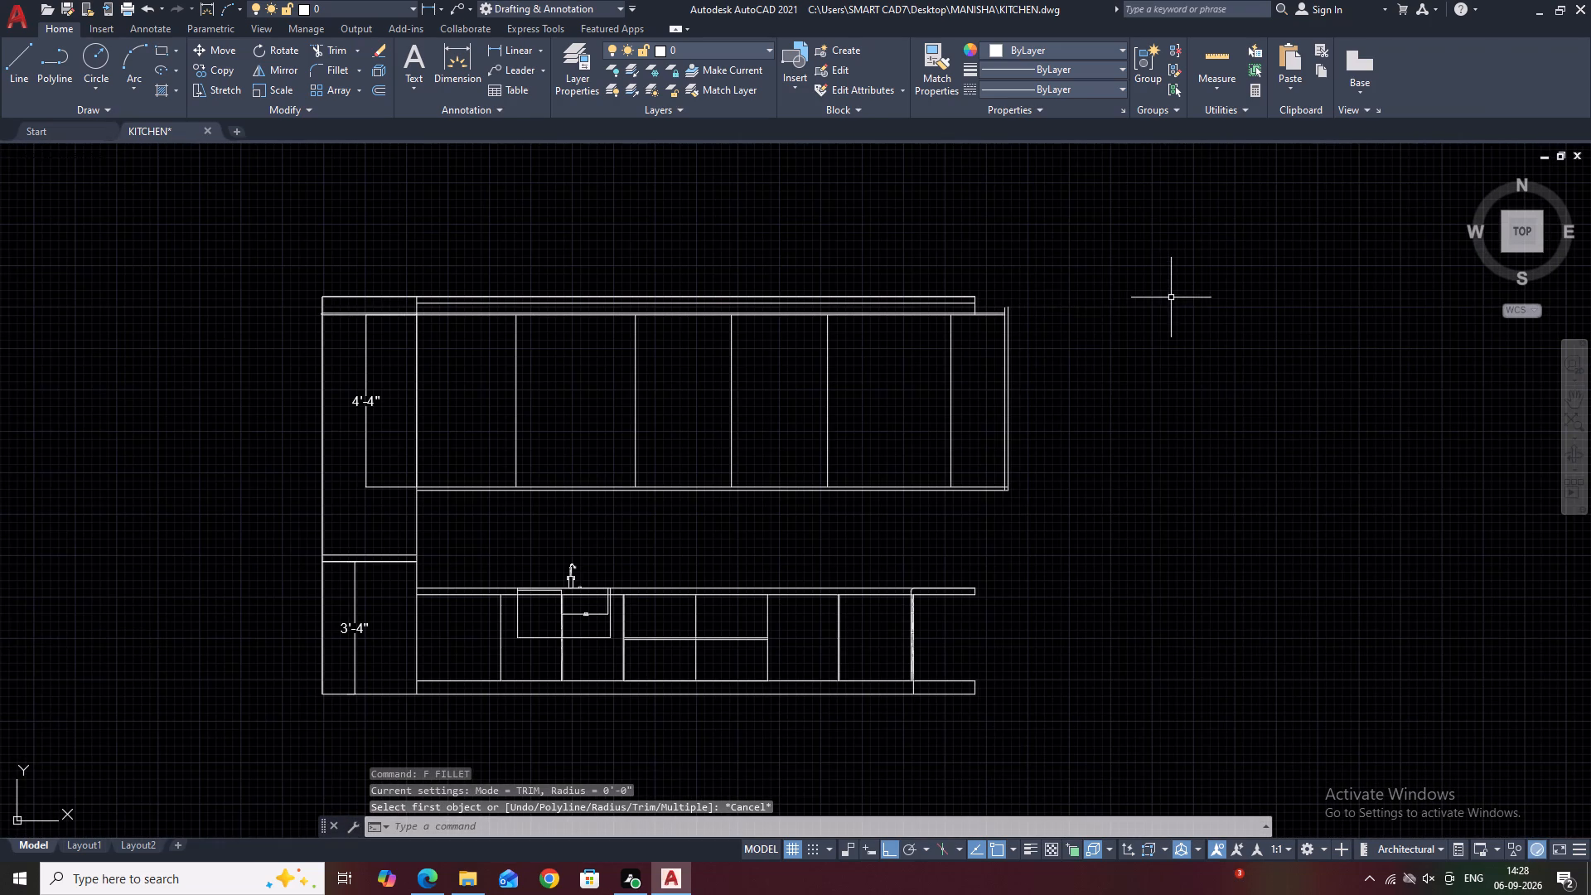
middle_drag(1171, 298, 992, 280)
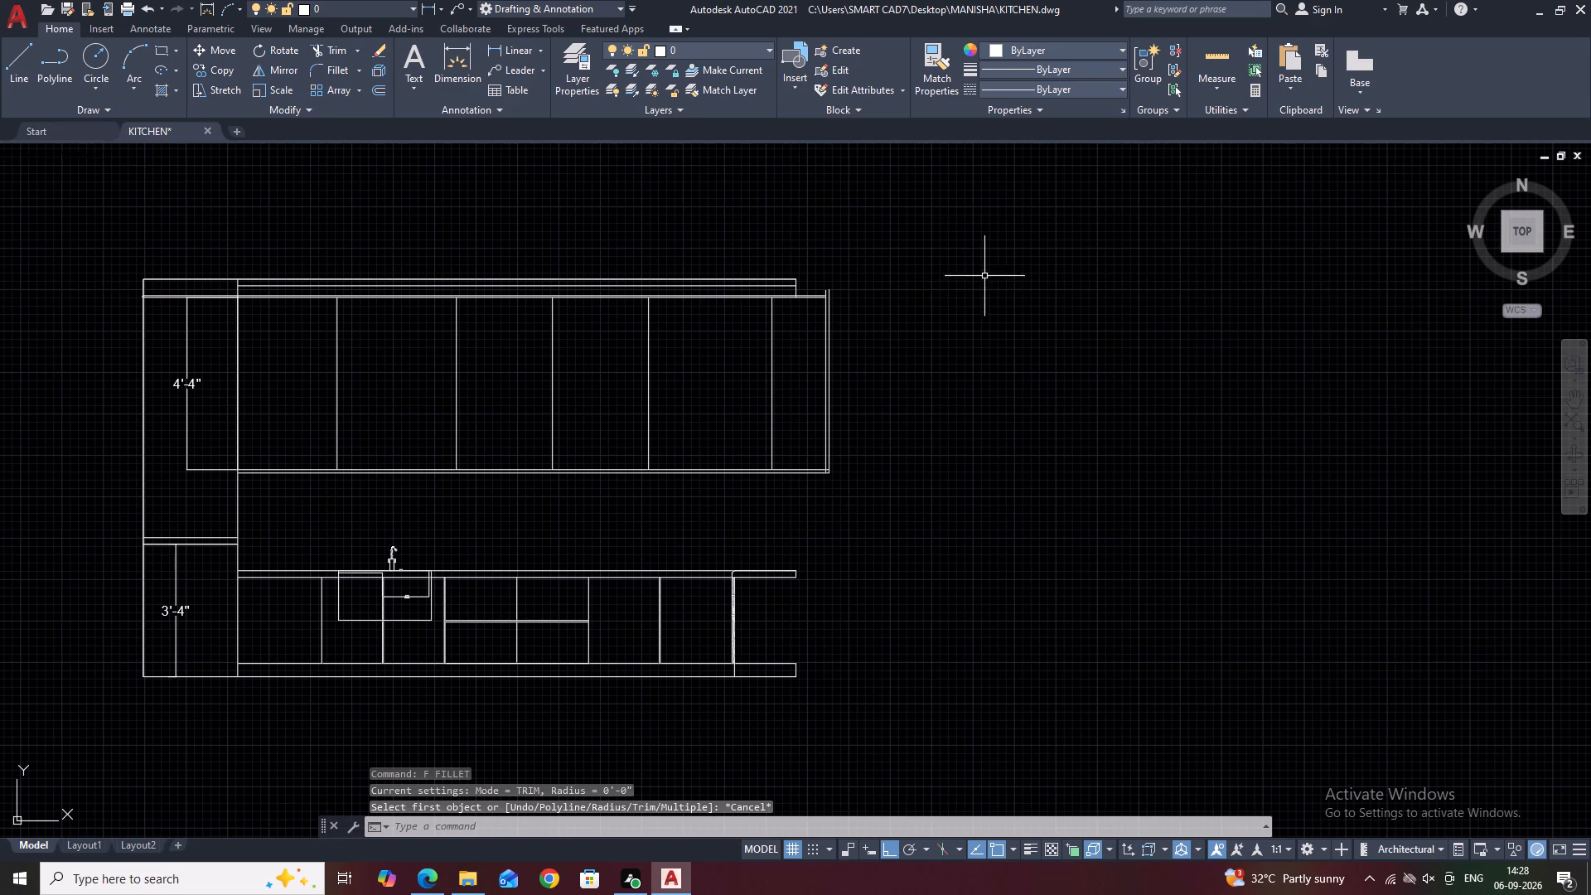
click(825, 399)
key(Delete)
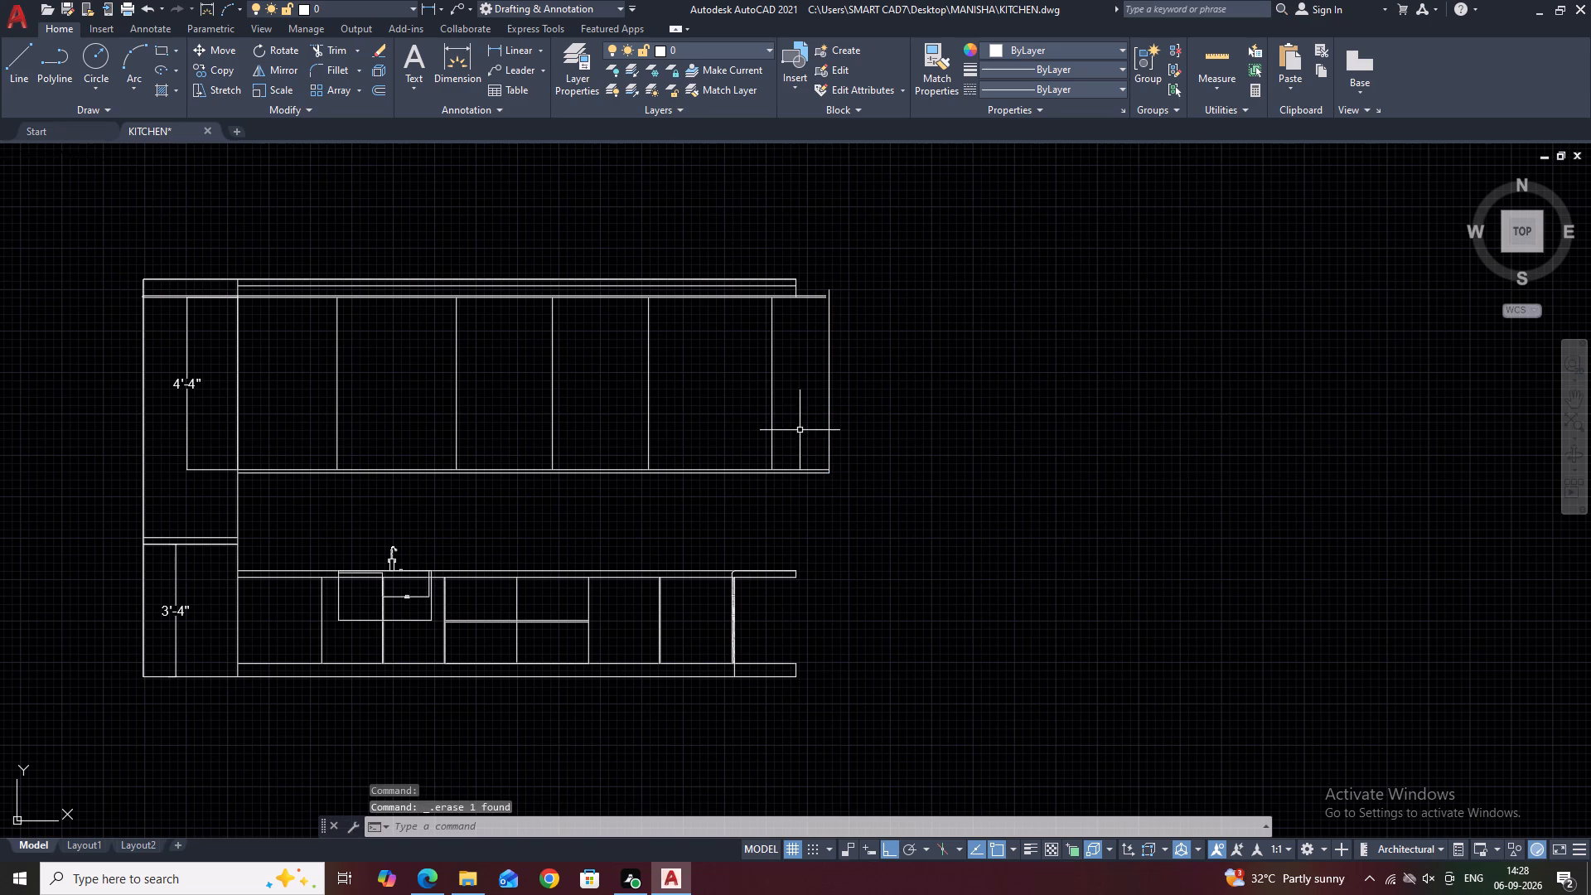
Extend both lines of the thin strip above the upper cabinets to the remaining right-hand end line.
scroll(745, 247, up, 2)
key(e)
key(x)
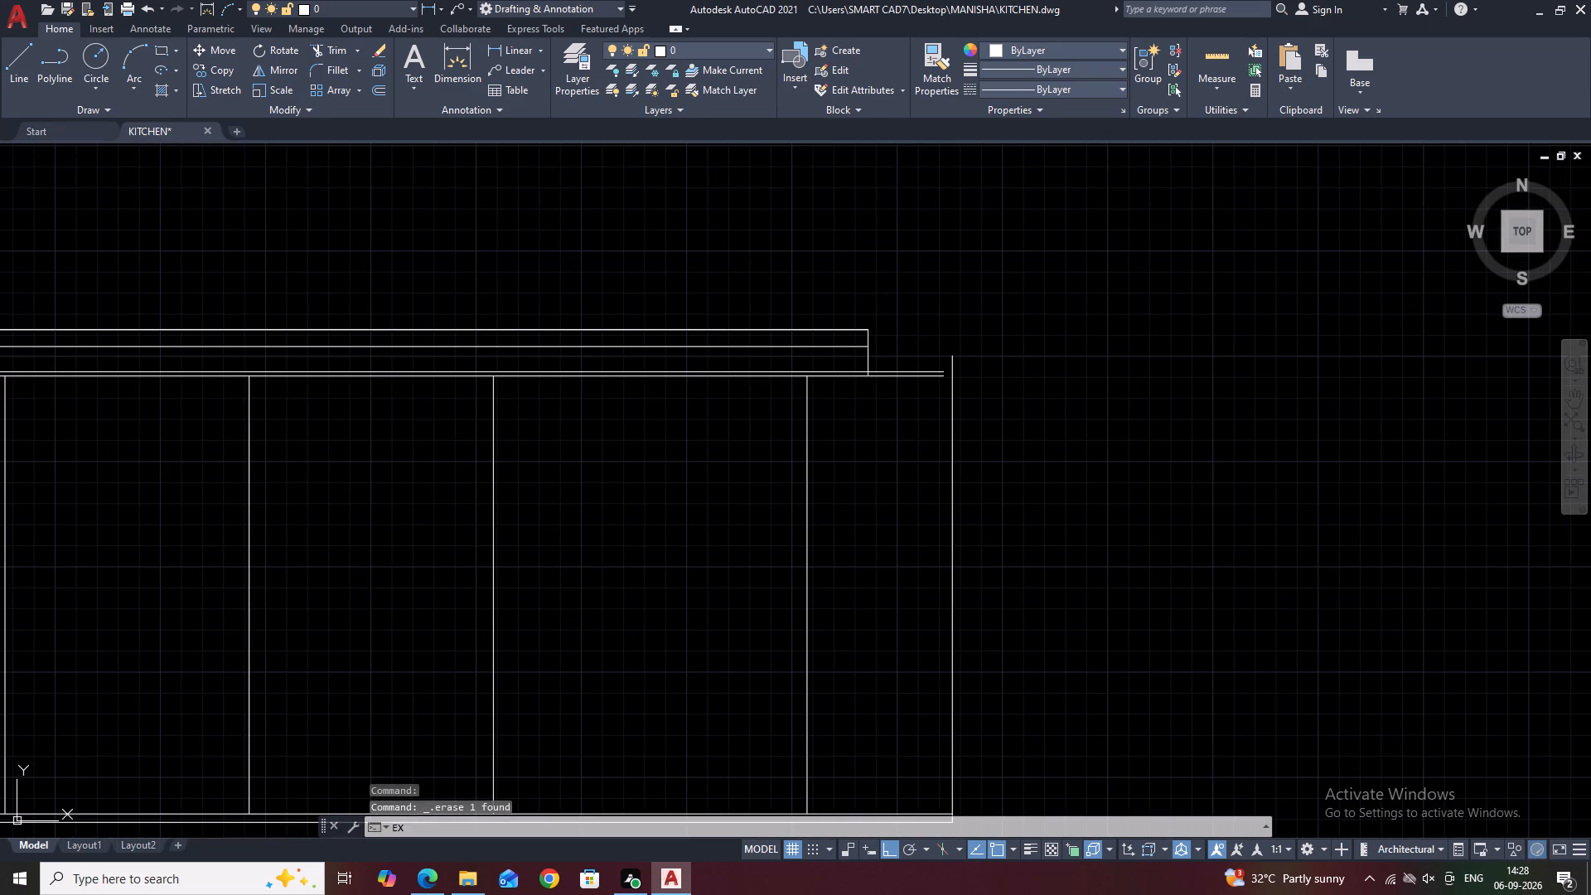
key(space)
click(919, 327)
click(899, 437)
key(Escape)
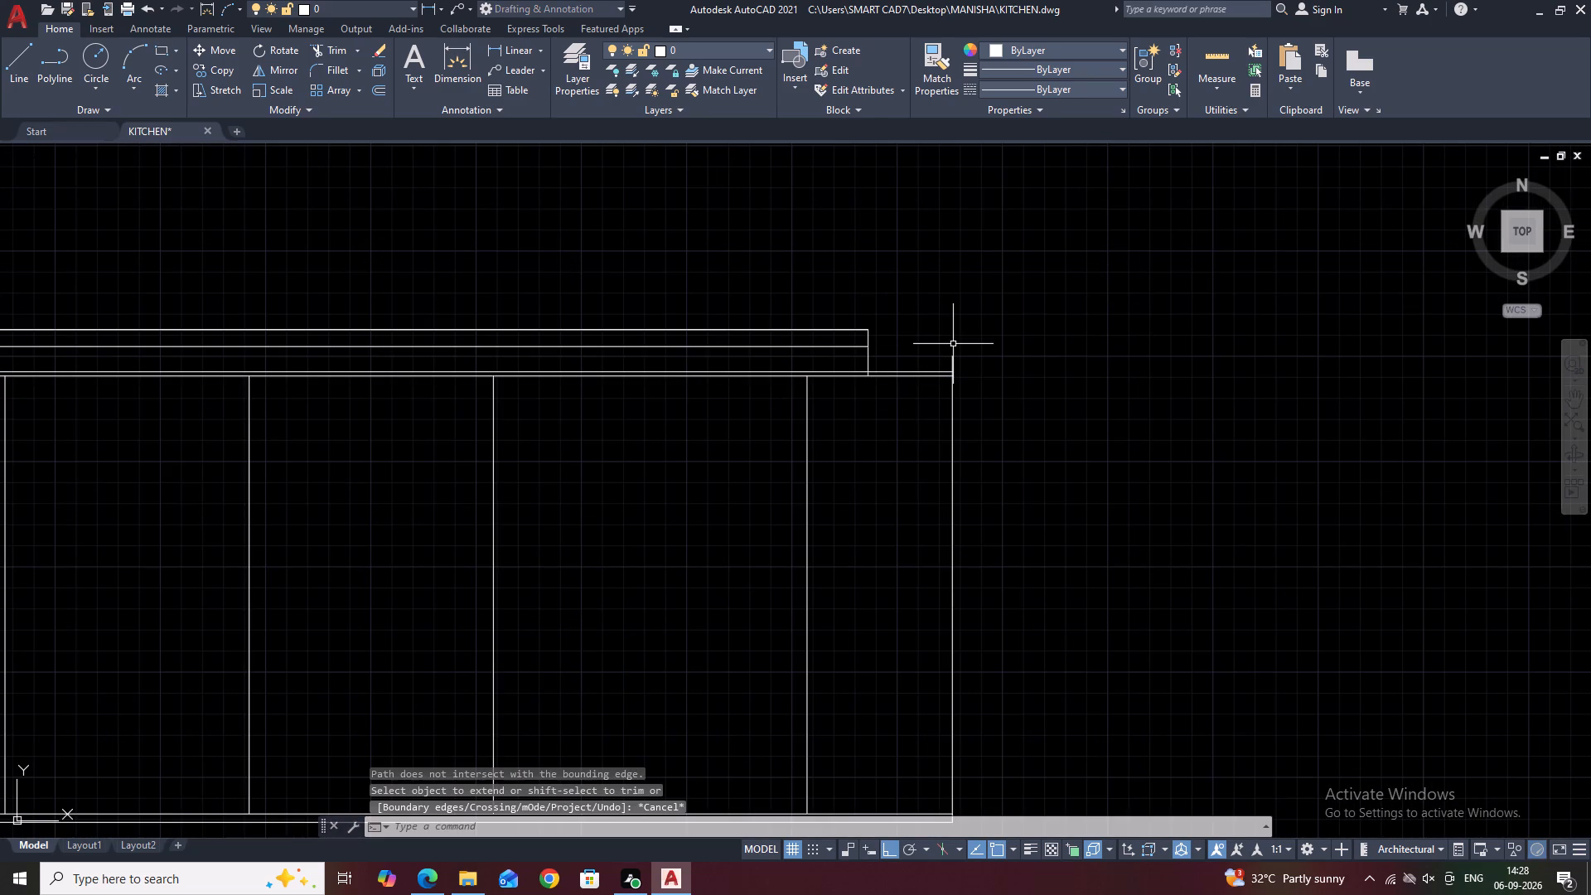
Trim the part of the upper cabinets' right-hand end line that projects above the thin top strip.
key(t)
key(r)
key(space)
click(953, 361)
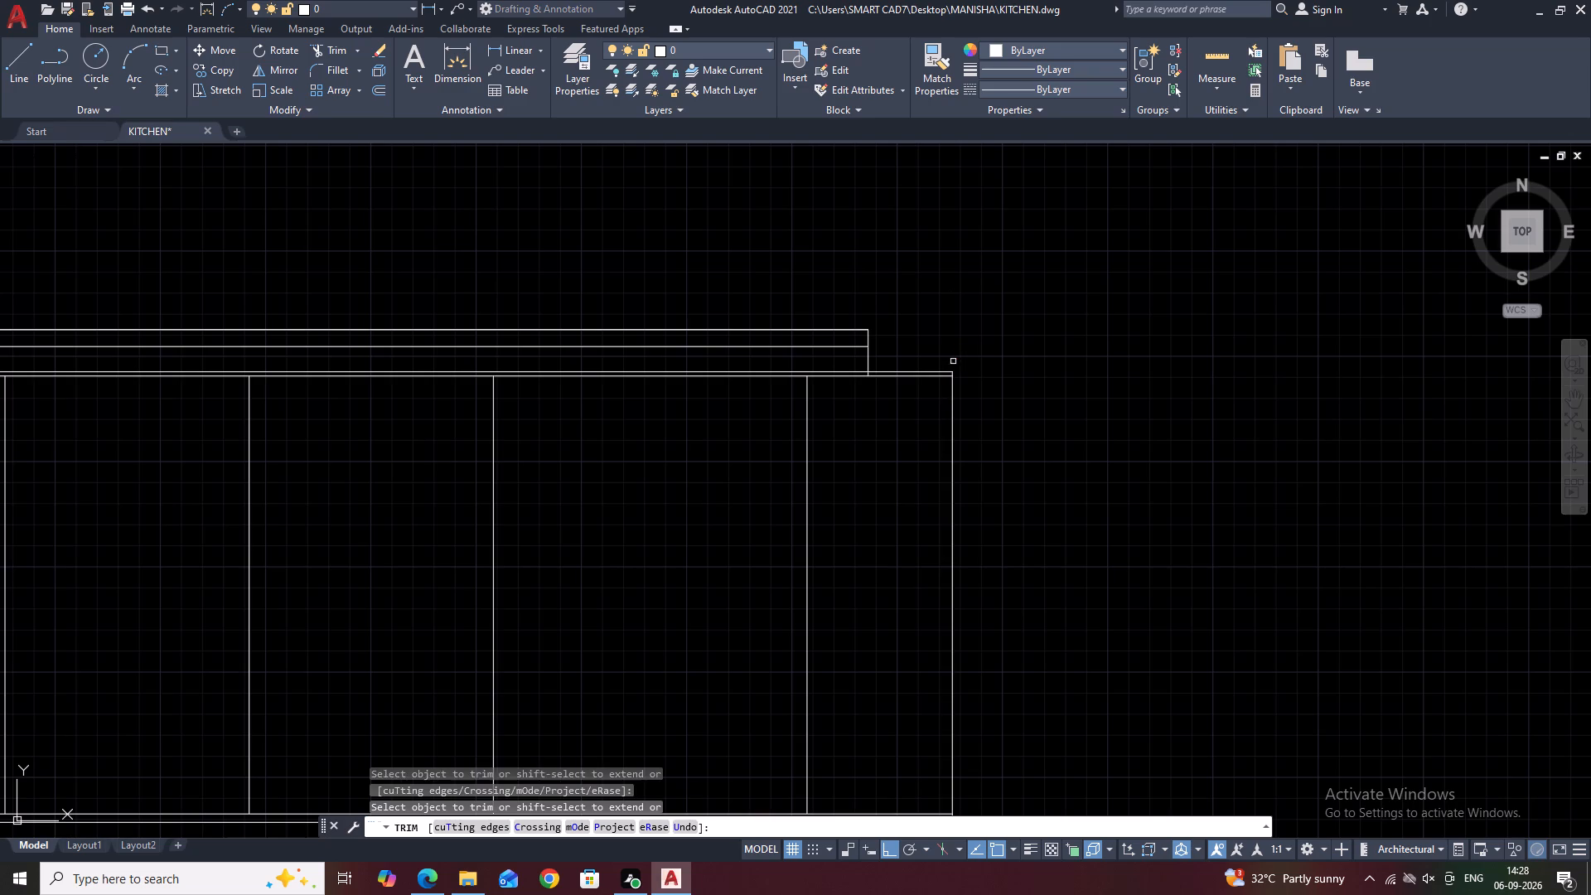
scroll(967, 265, down, 2)
key(Escape)
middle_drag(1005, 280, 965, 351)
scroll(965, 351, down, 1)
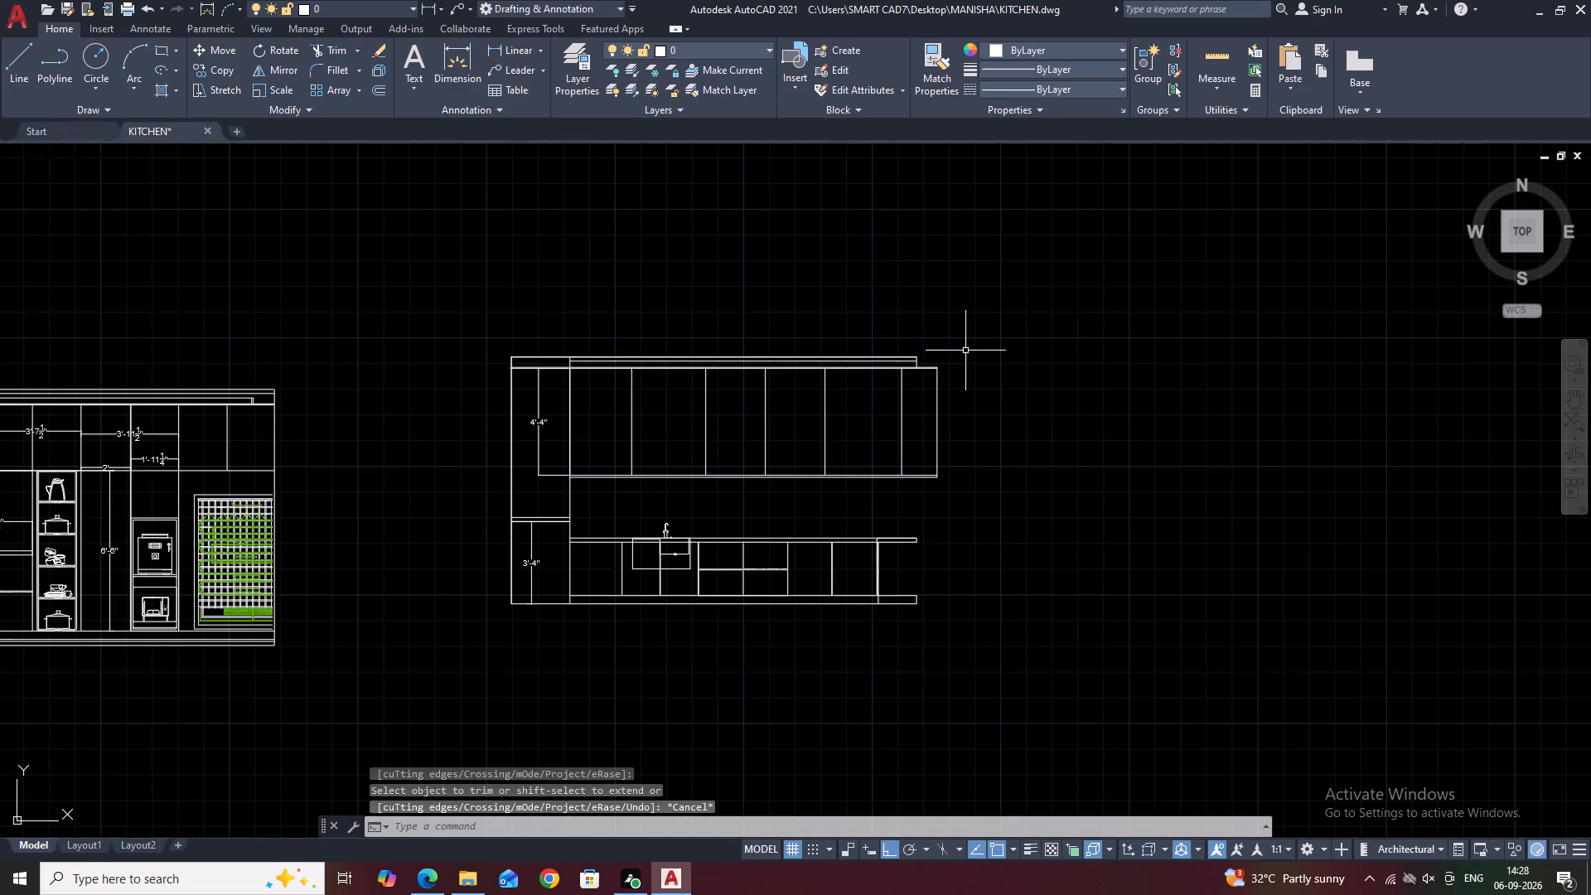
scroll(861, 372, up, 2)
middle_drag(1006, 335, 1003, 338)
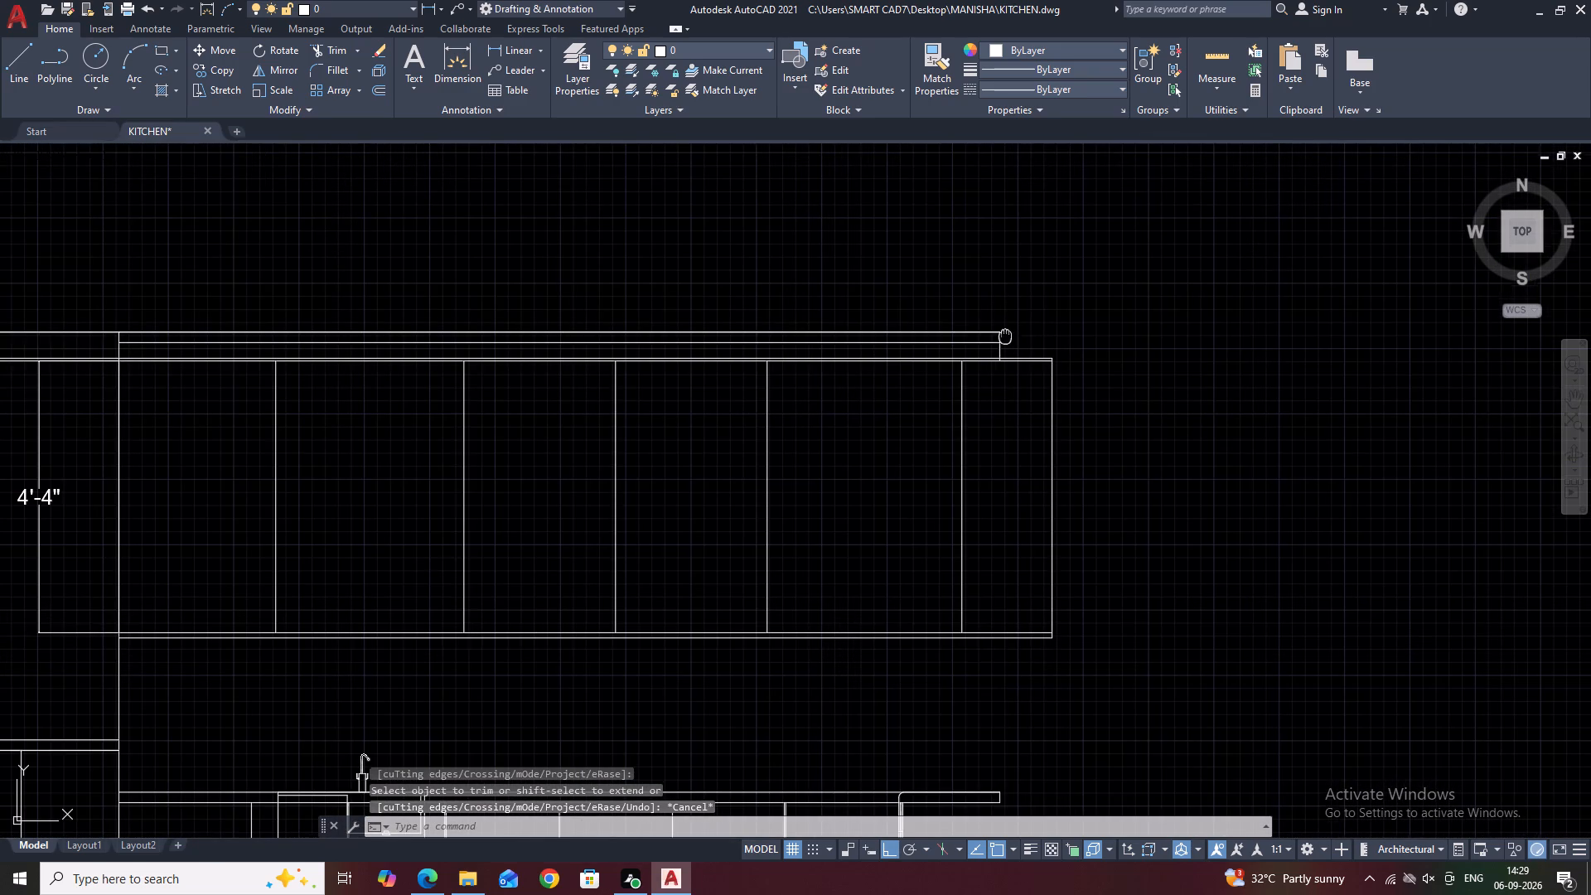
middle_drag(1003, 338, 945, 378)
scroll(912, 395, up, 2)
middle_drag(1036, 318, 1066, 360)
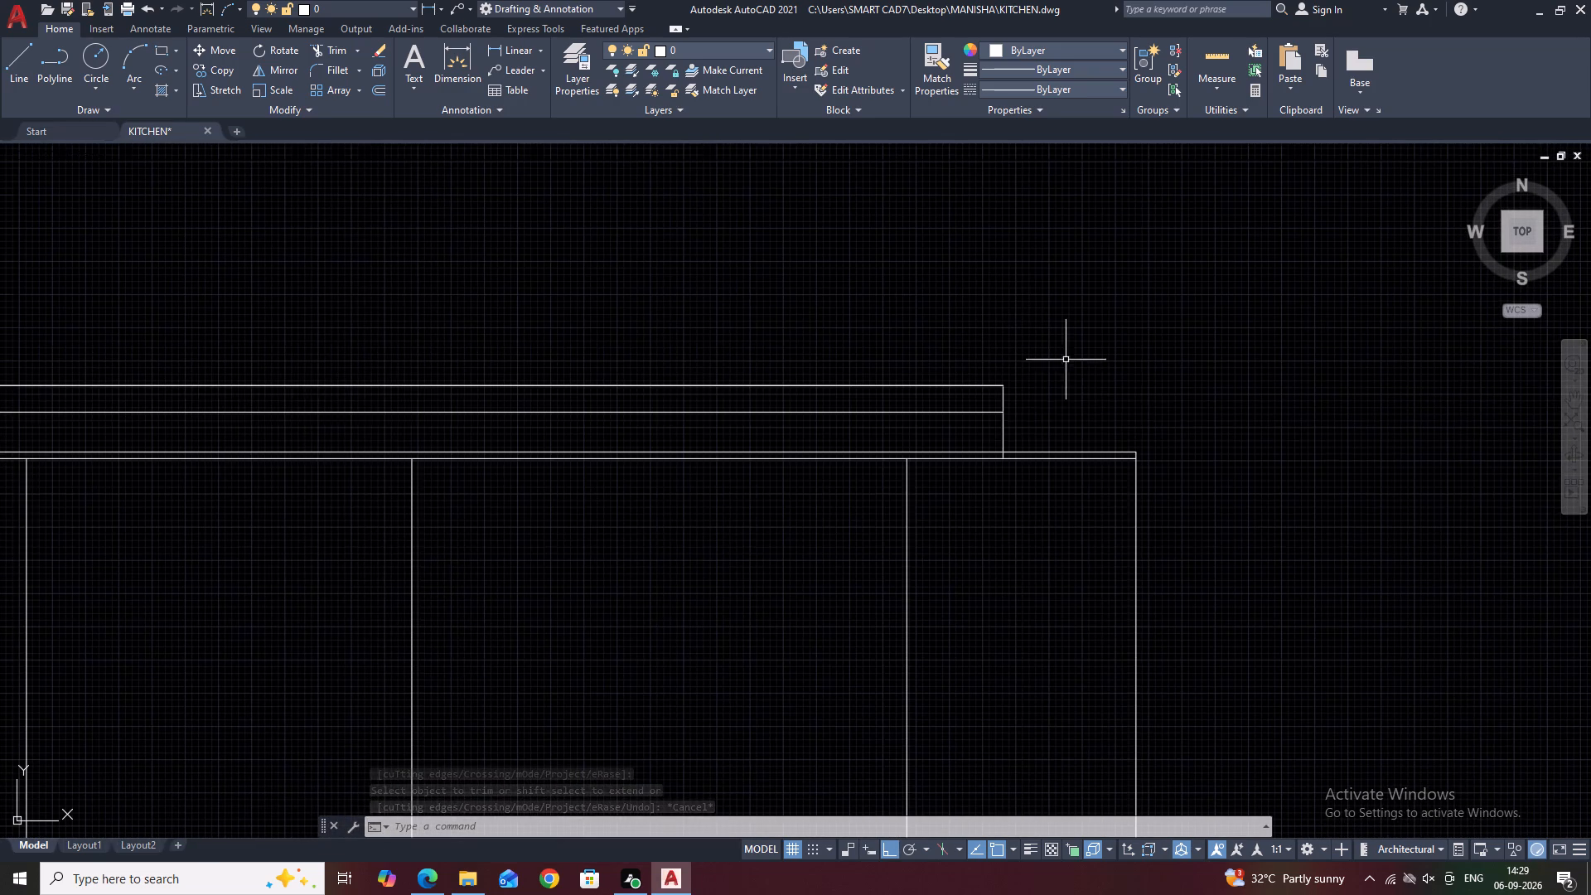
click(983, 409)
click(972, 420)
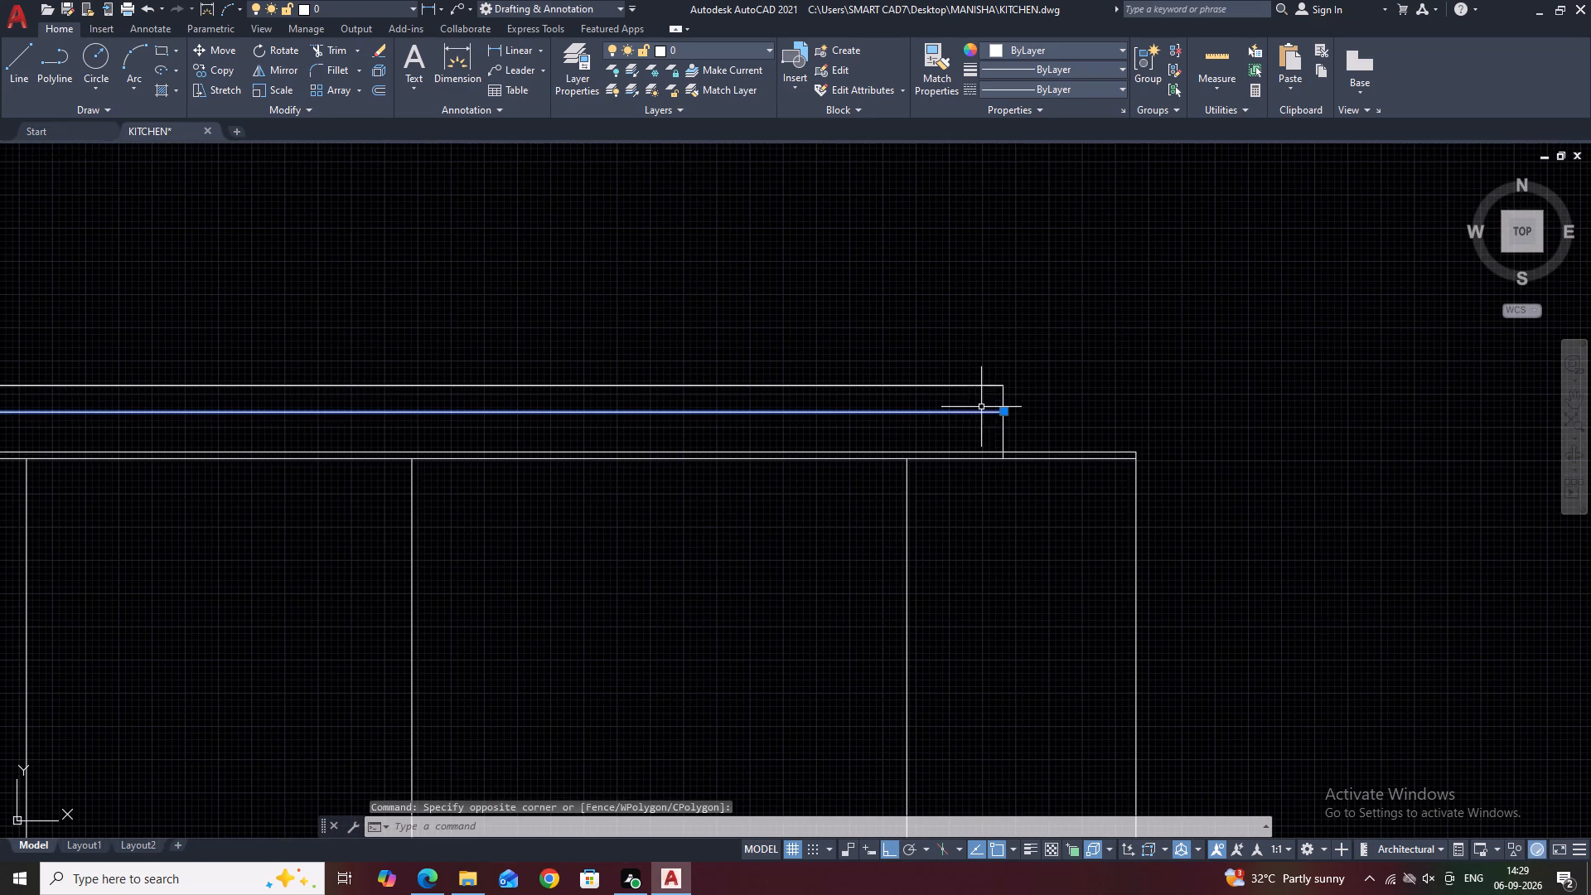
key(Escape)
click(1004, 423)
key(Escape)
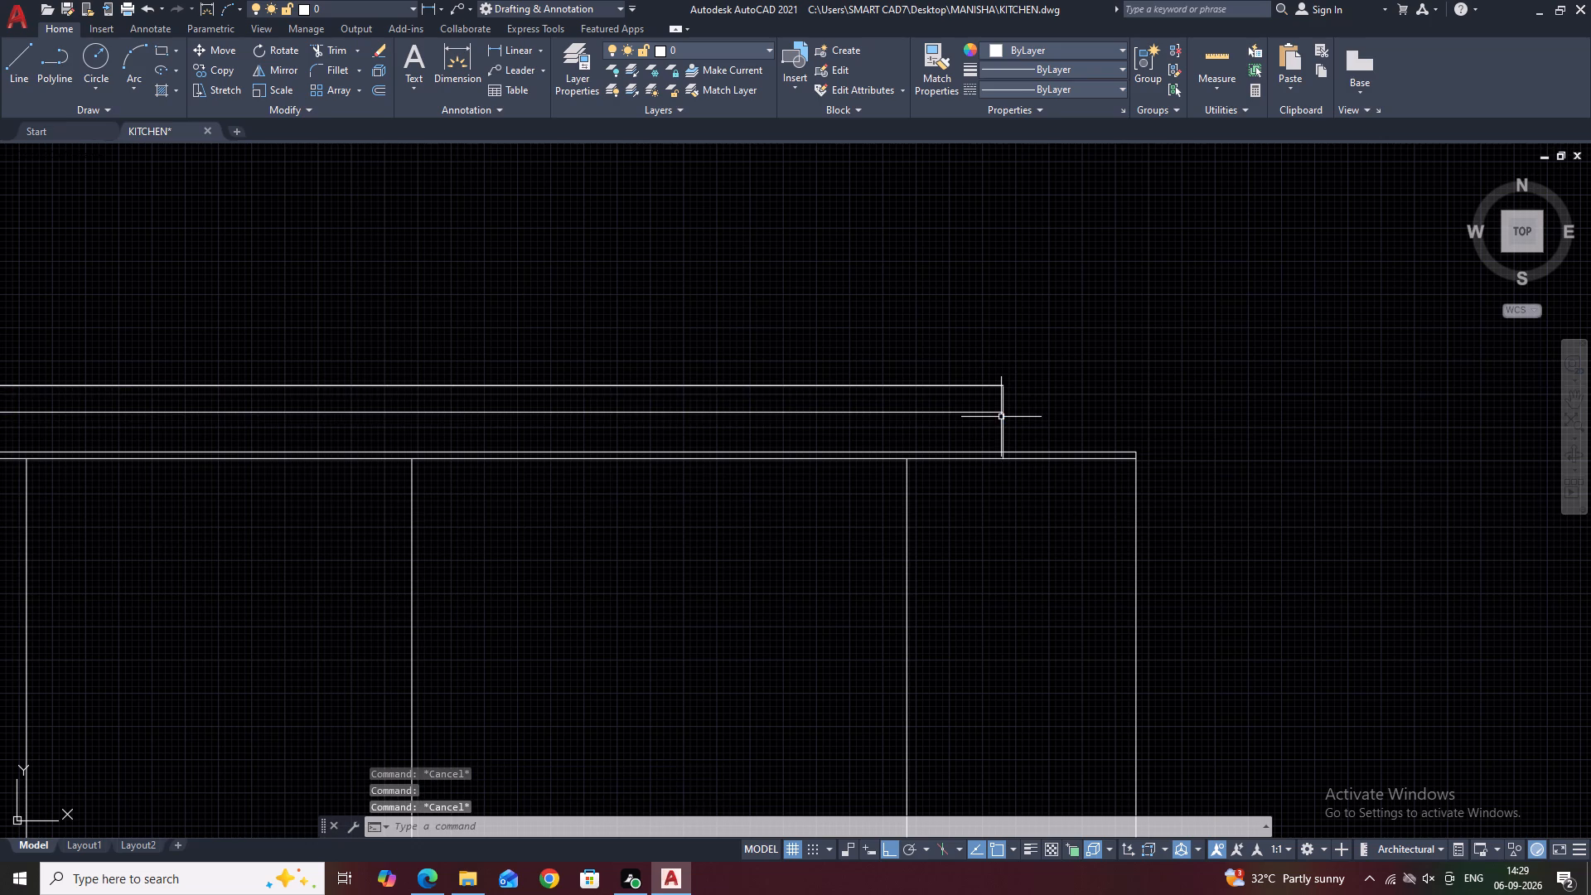
Draw a vertical line at the top strip's right-hand end, from its inner horizontal line down to the upper cabinets' top line.
text(L)
key(space)
scroll(994, 418, up, 3)
click(1013, 388)
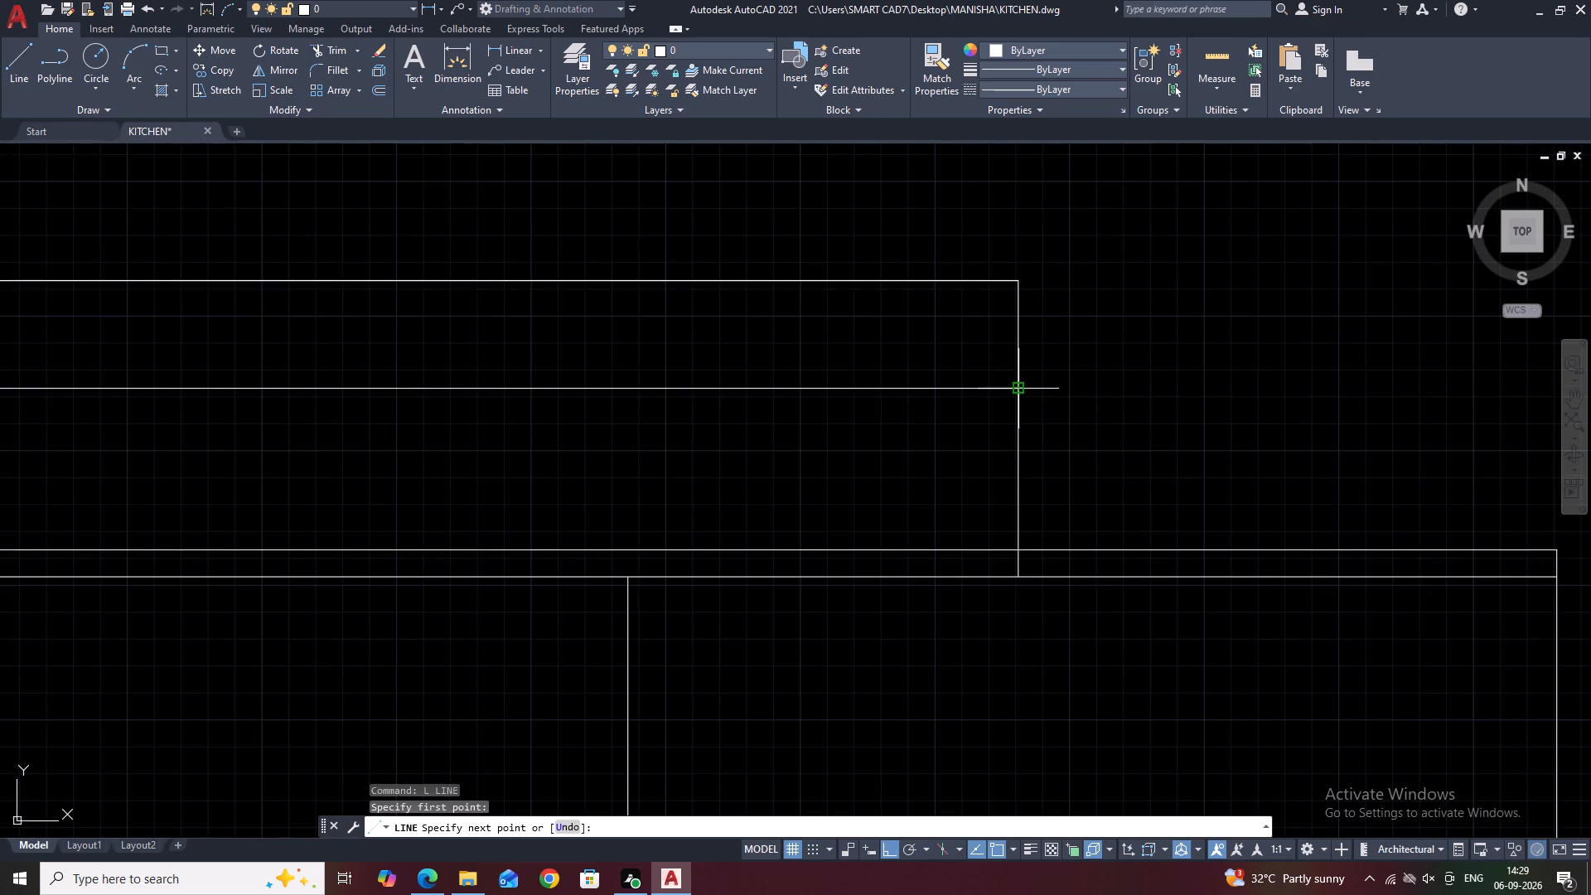
click(1018, 548)
key(Escape)
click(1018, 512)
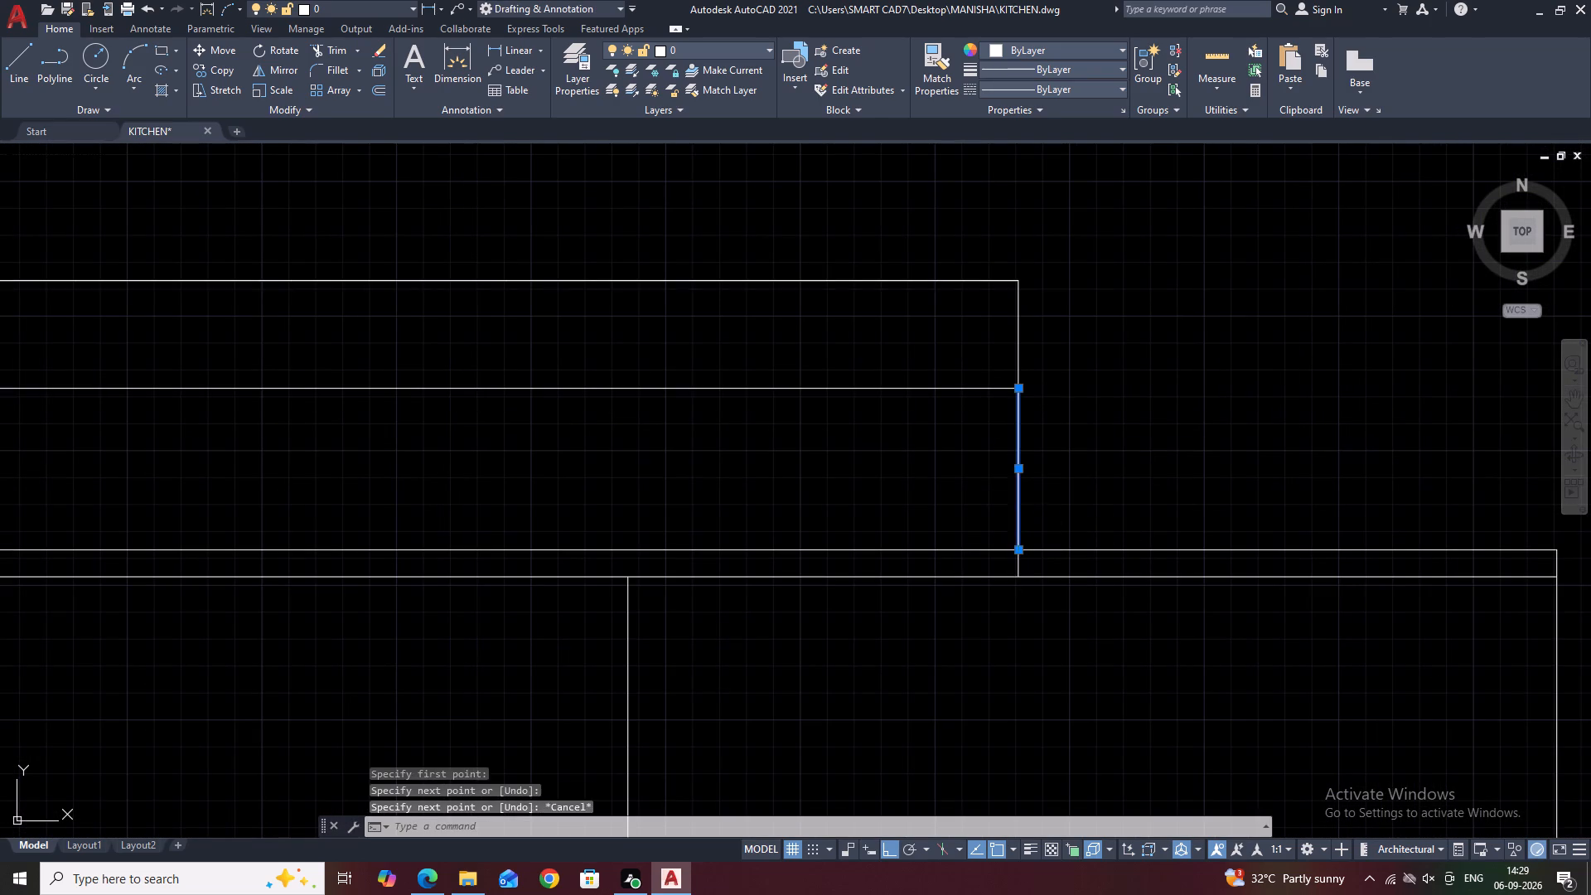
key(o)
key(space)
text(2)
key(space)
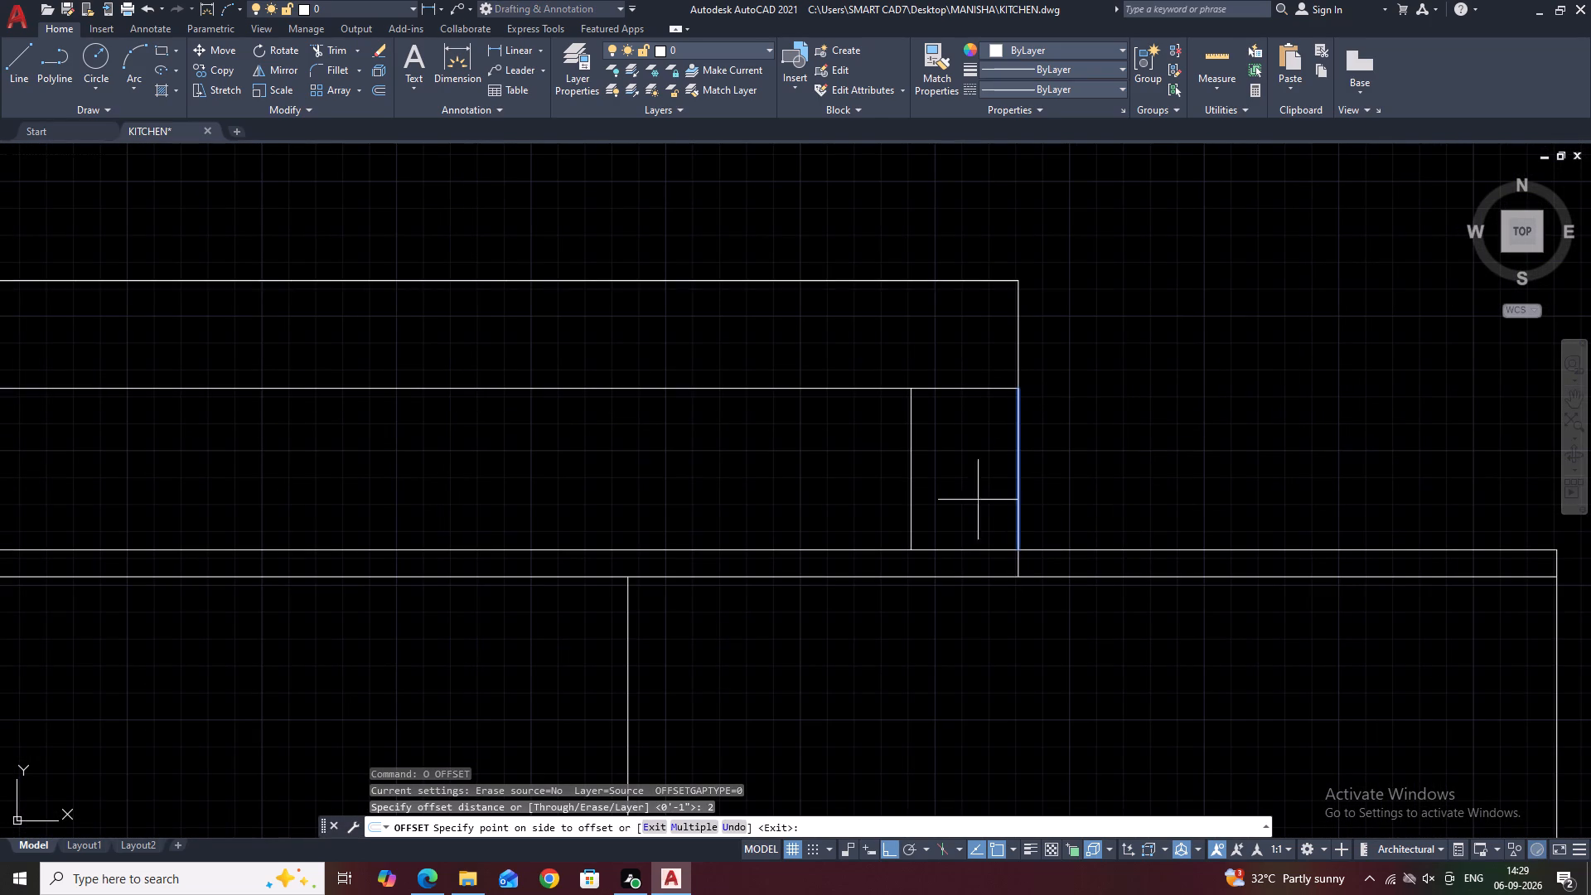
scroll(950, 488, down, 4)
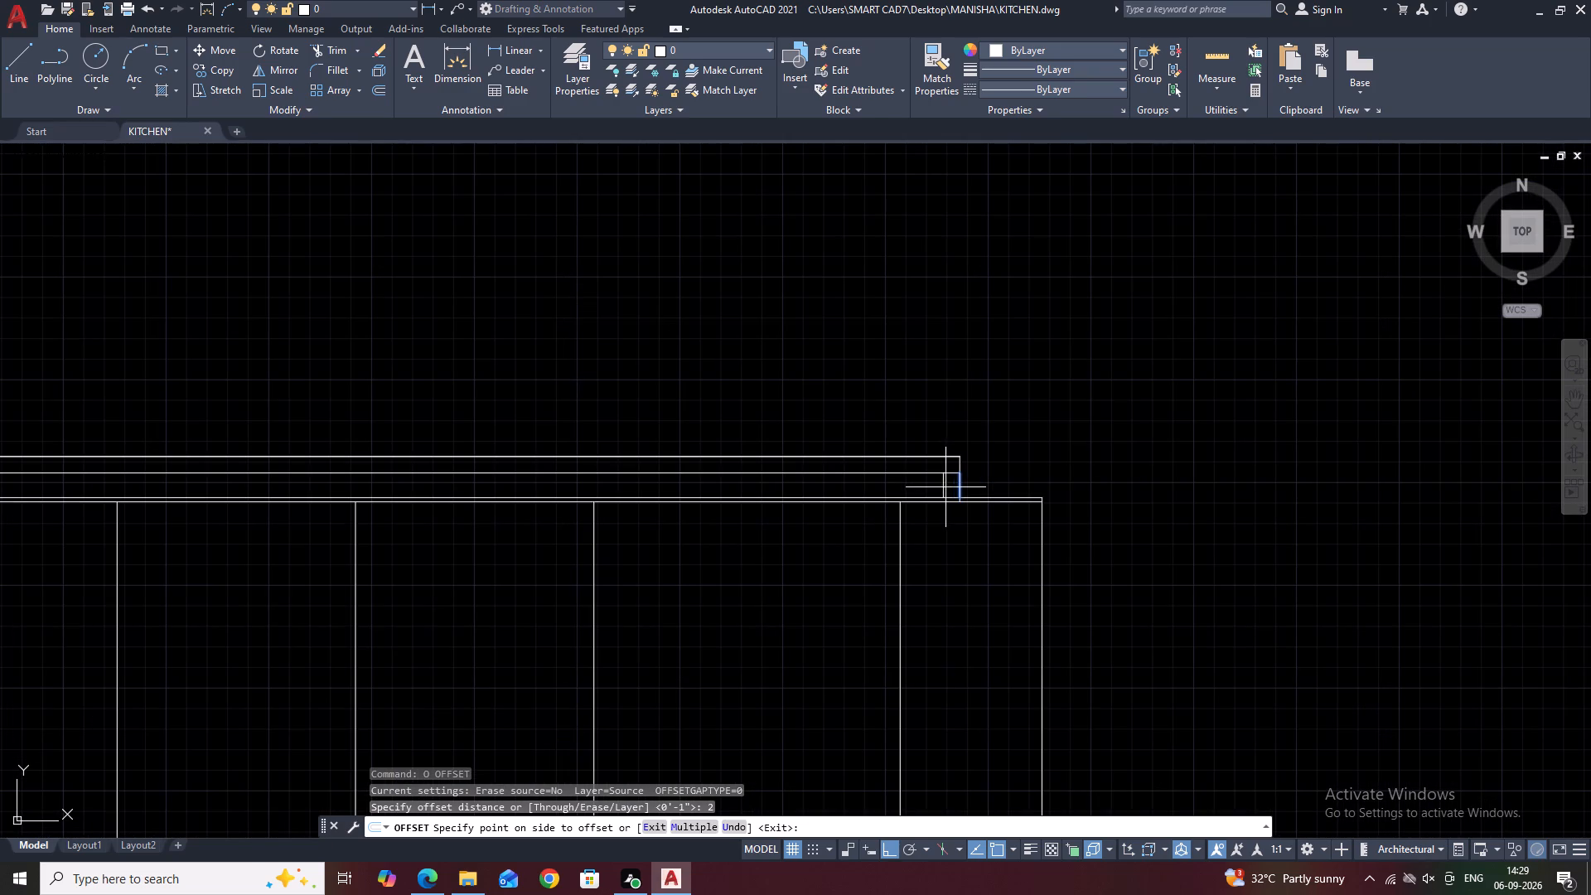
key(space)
Offset the short vertical line at the top strip's right-hand end 1 inch inward.
scroll(943, 486, up, 2)
click(980, 494)
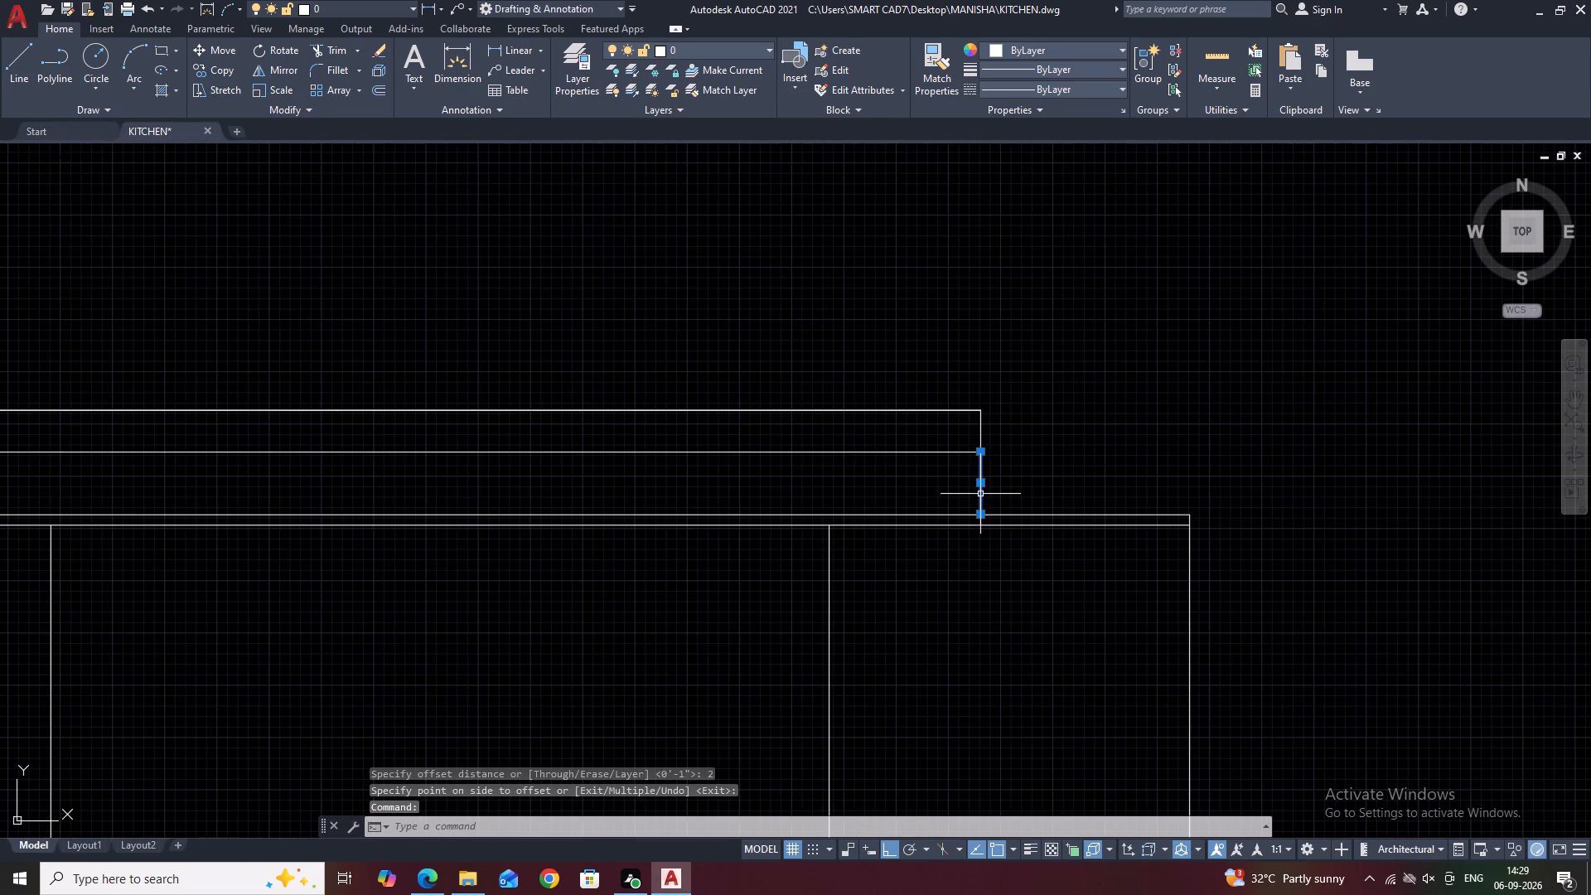
text(1)
key(space)
key(o)
key(space)
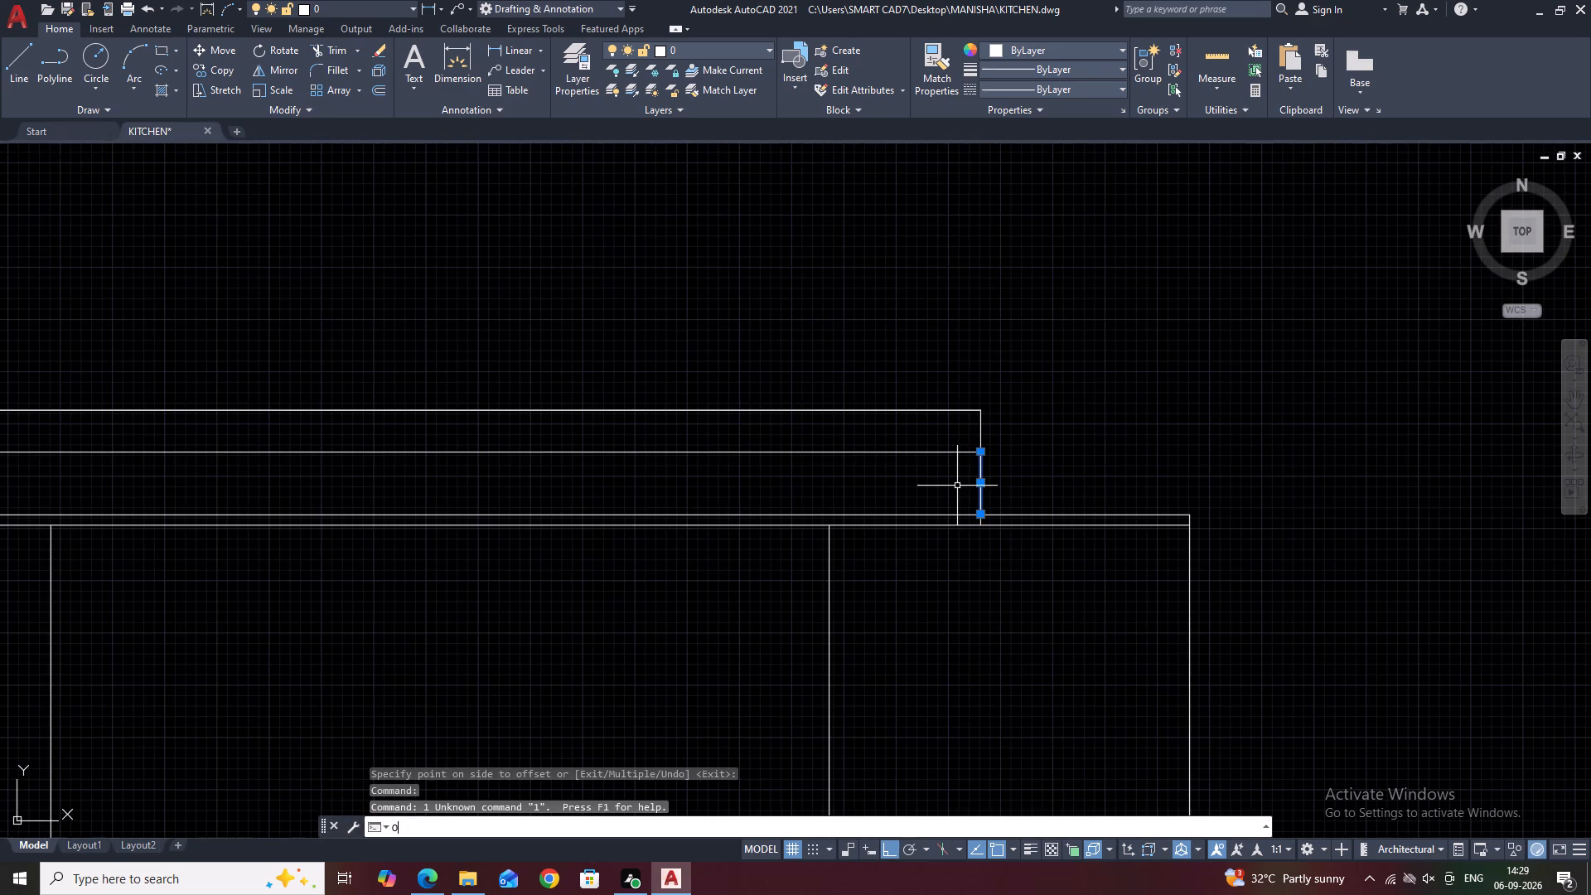
text(1)
key(space)
click(932, 468)
scroll(1028, 439, down, 2)
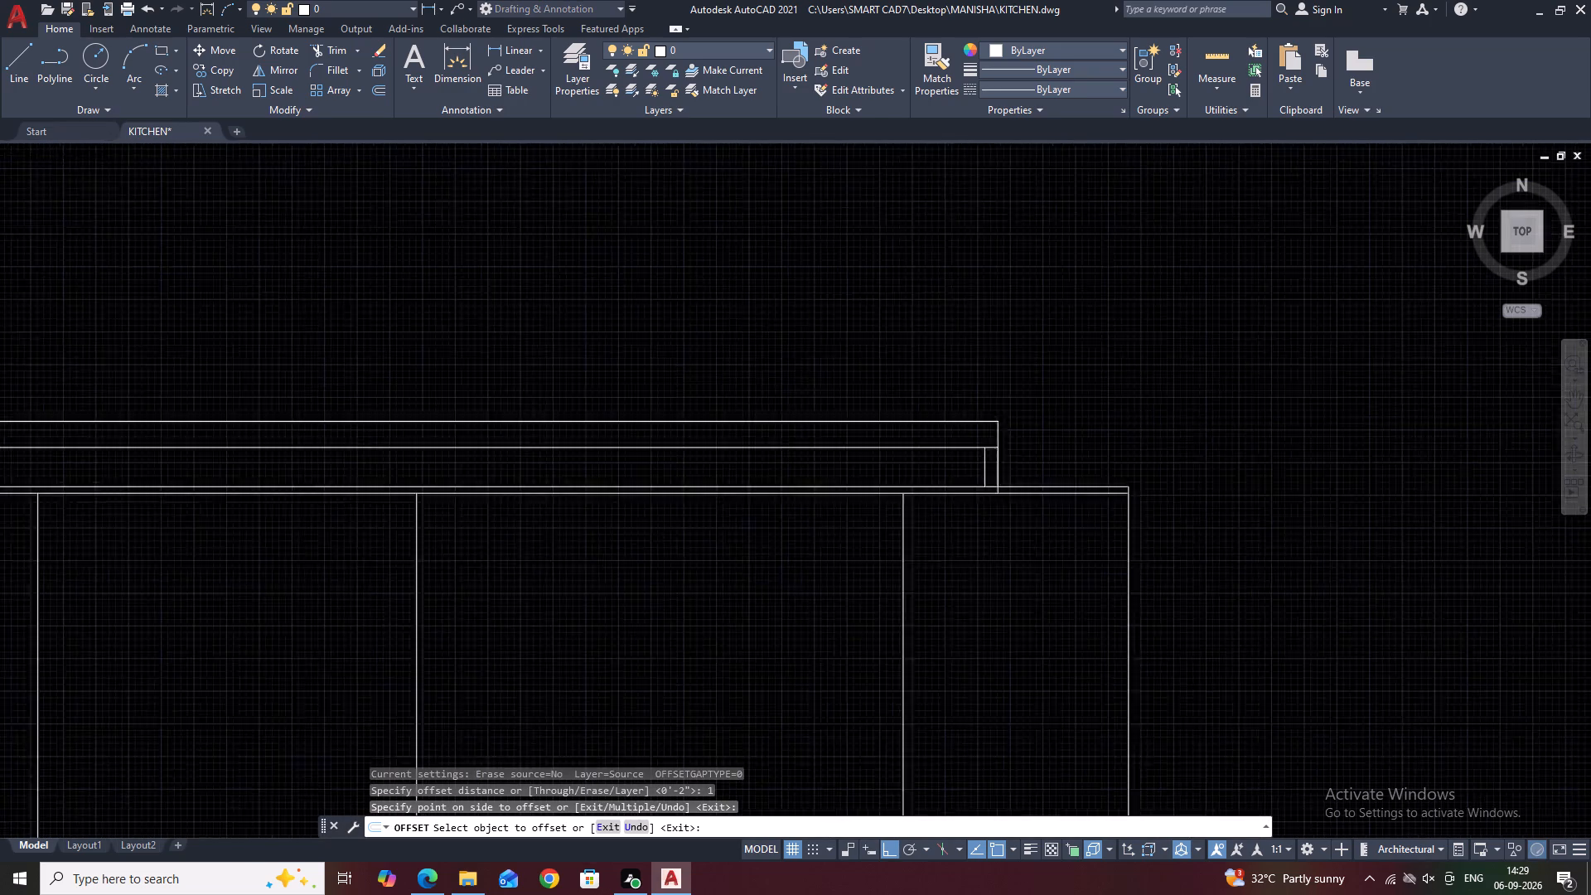
Offset the vertical line at the top strip's left-hand end, beside the tall unit, 1 inch inward.
scroll(1028, 439, down, 1)
middle_drag(453, 460, 757, 405)
scroll(424, 387, up, 2)
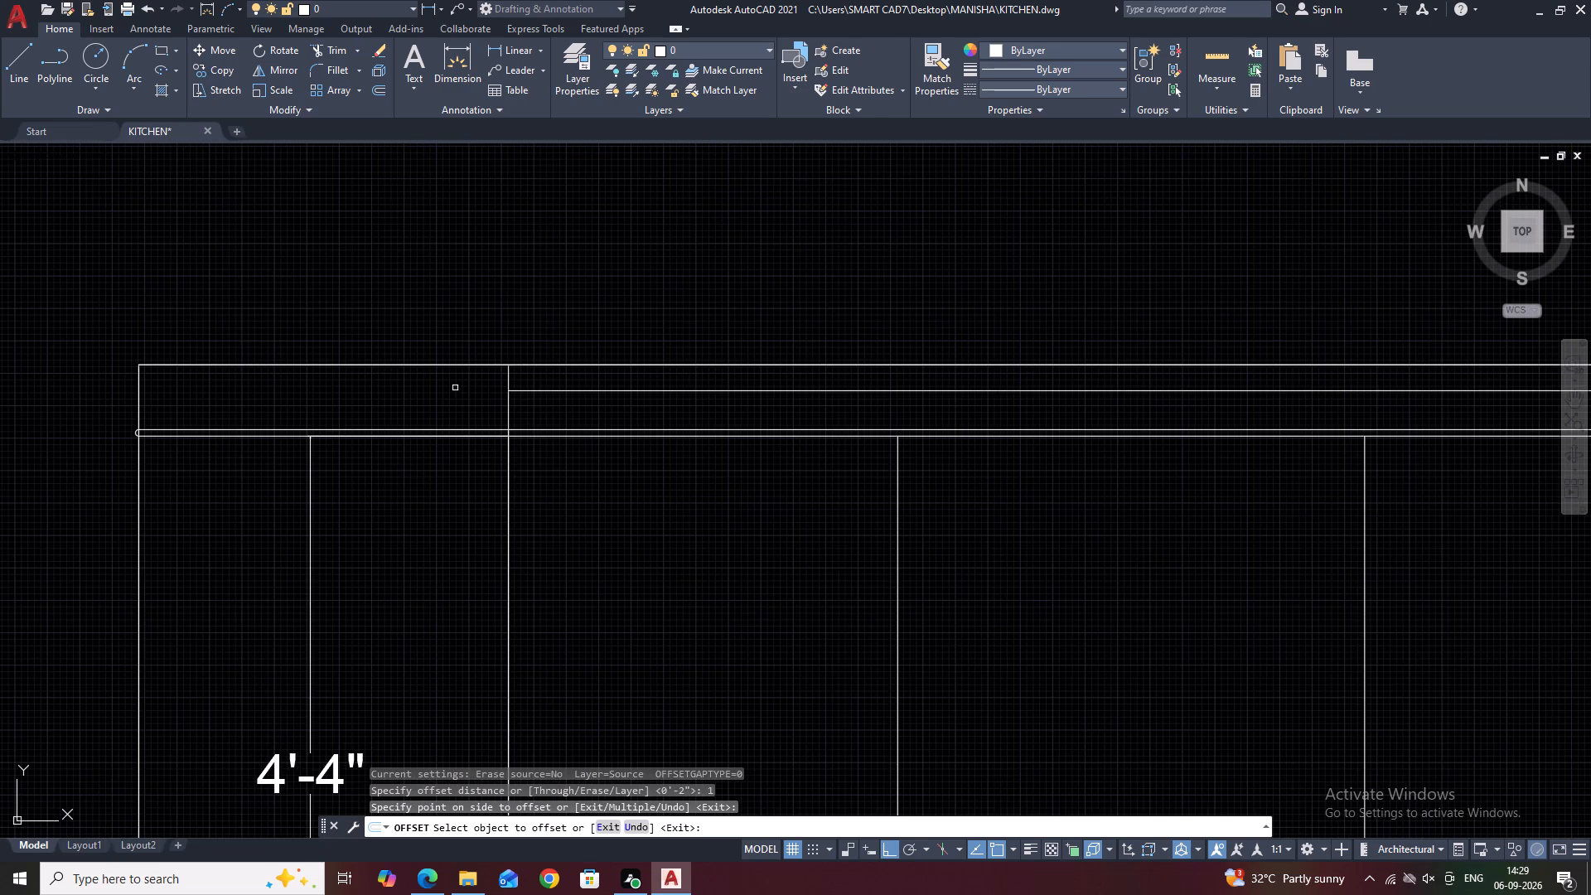
click(507, 402)
click(617, 431)
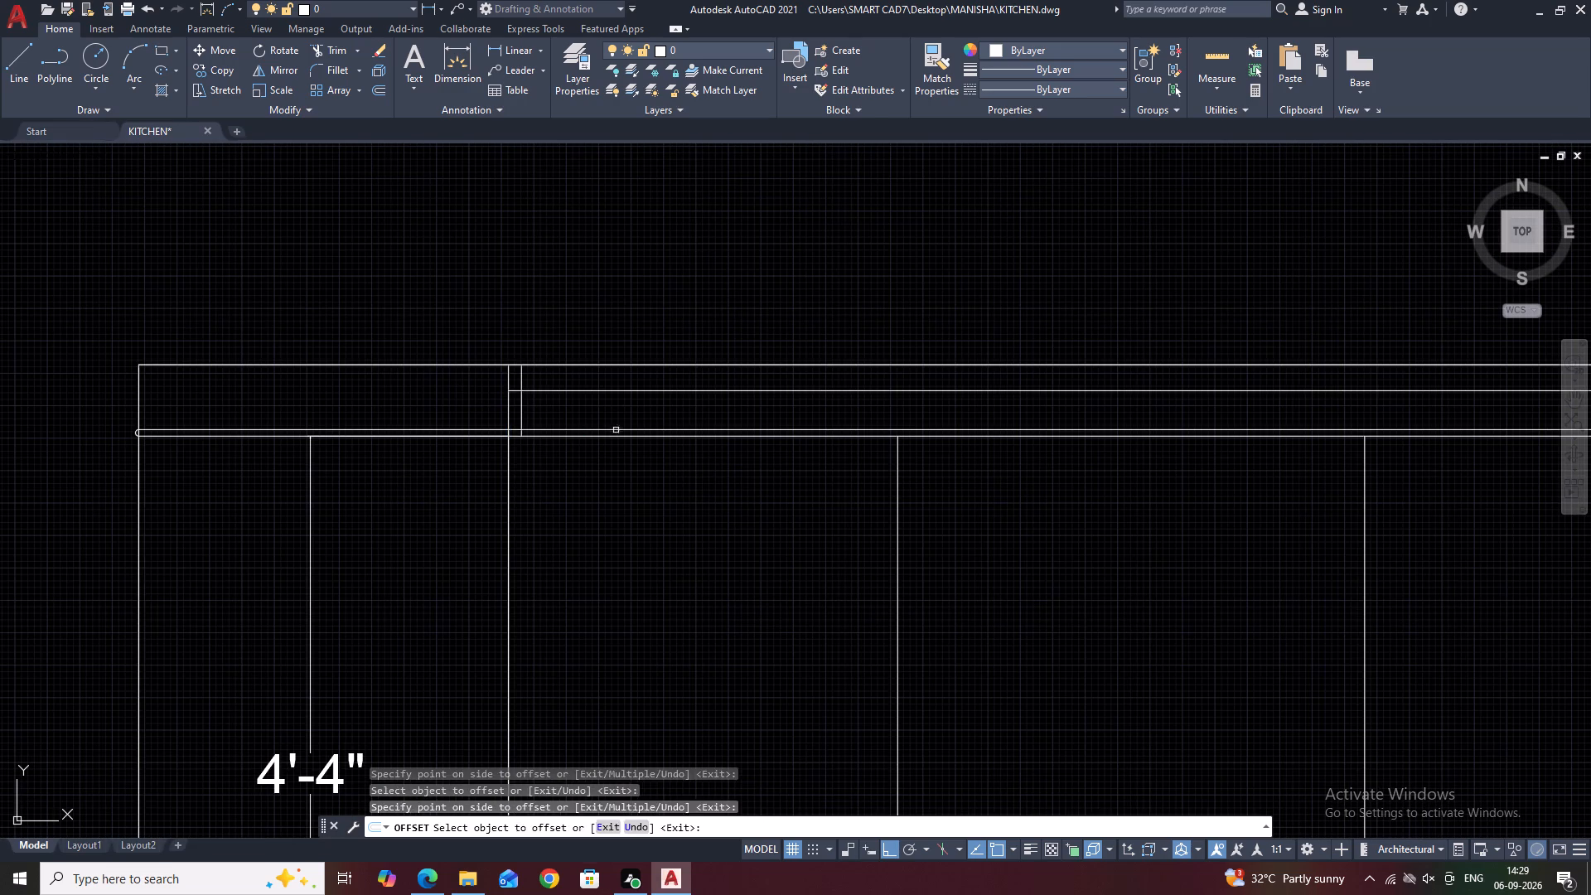
key(Escape)
Trim the left-hand verticals above the strip's inner horizontal line and the offset line's tail between the cabinets' double top lines.
text(TR)
key(space)
scroll(501, 394, up, 2)
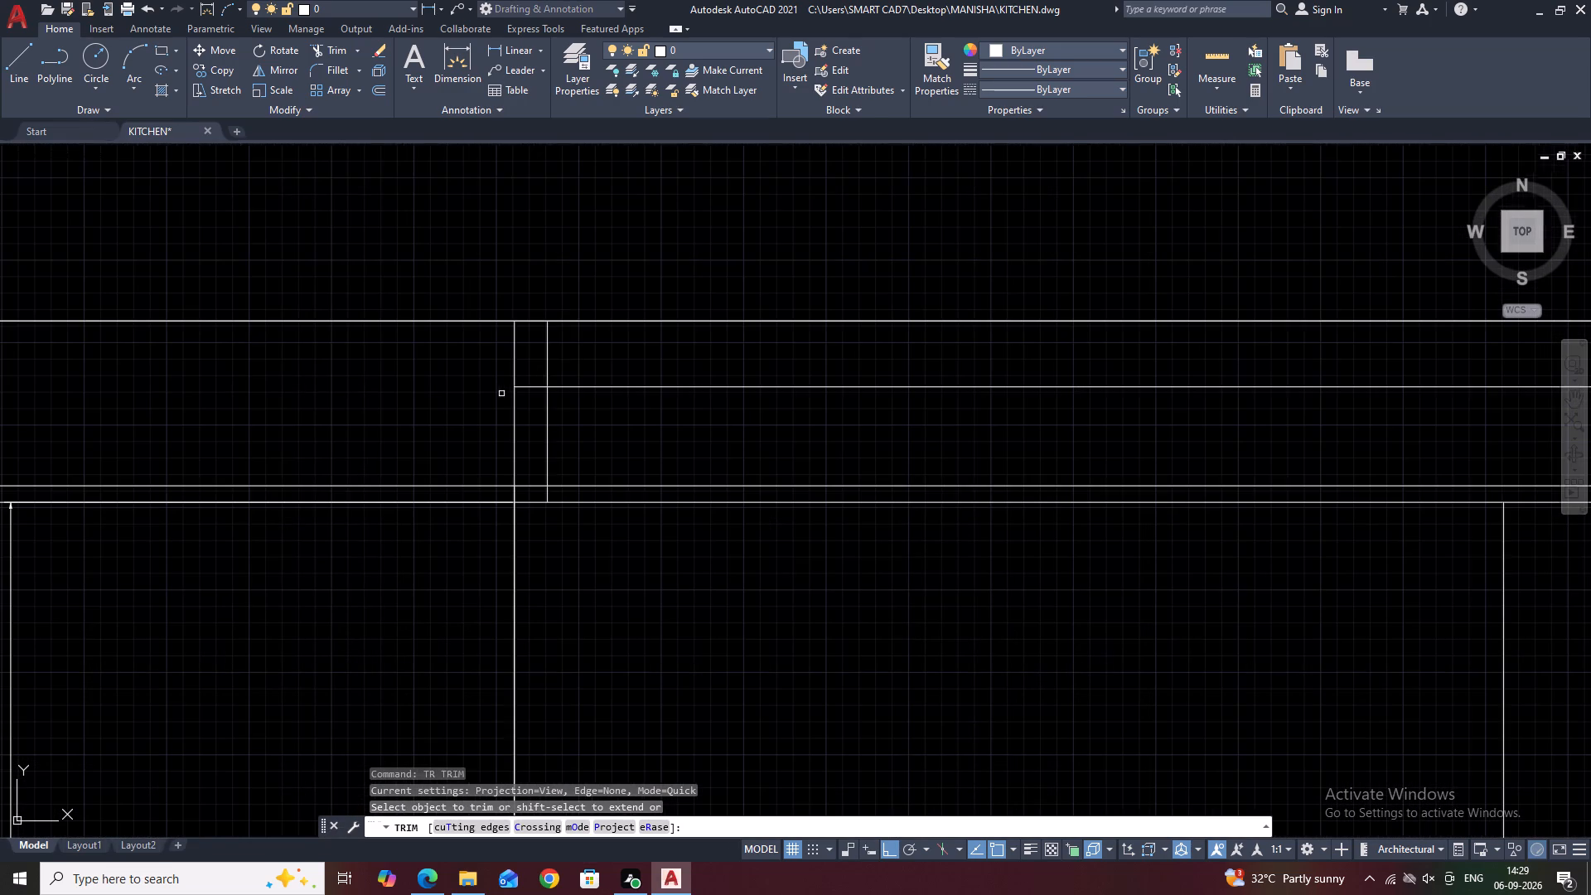
click(574, 356)
click(486, 346)
scroll(544, 492, up, 2)
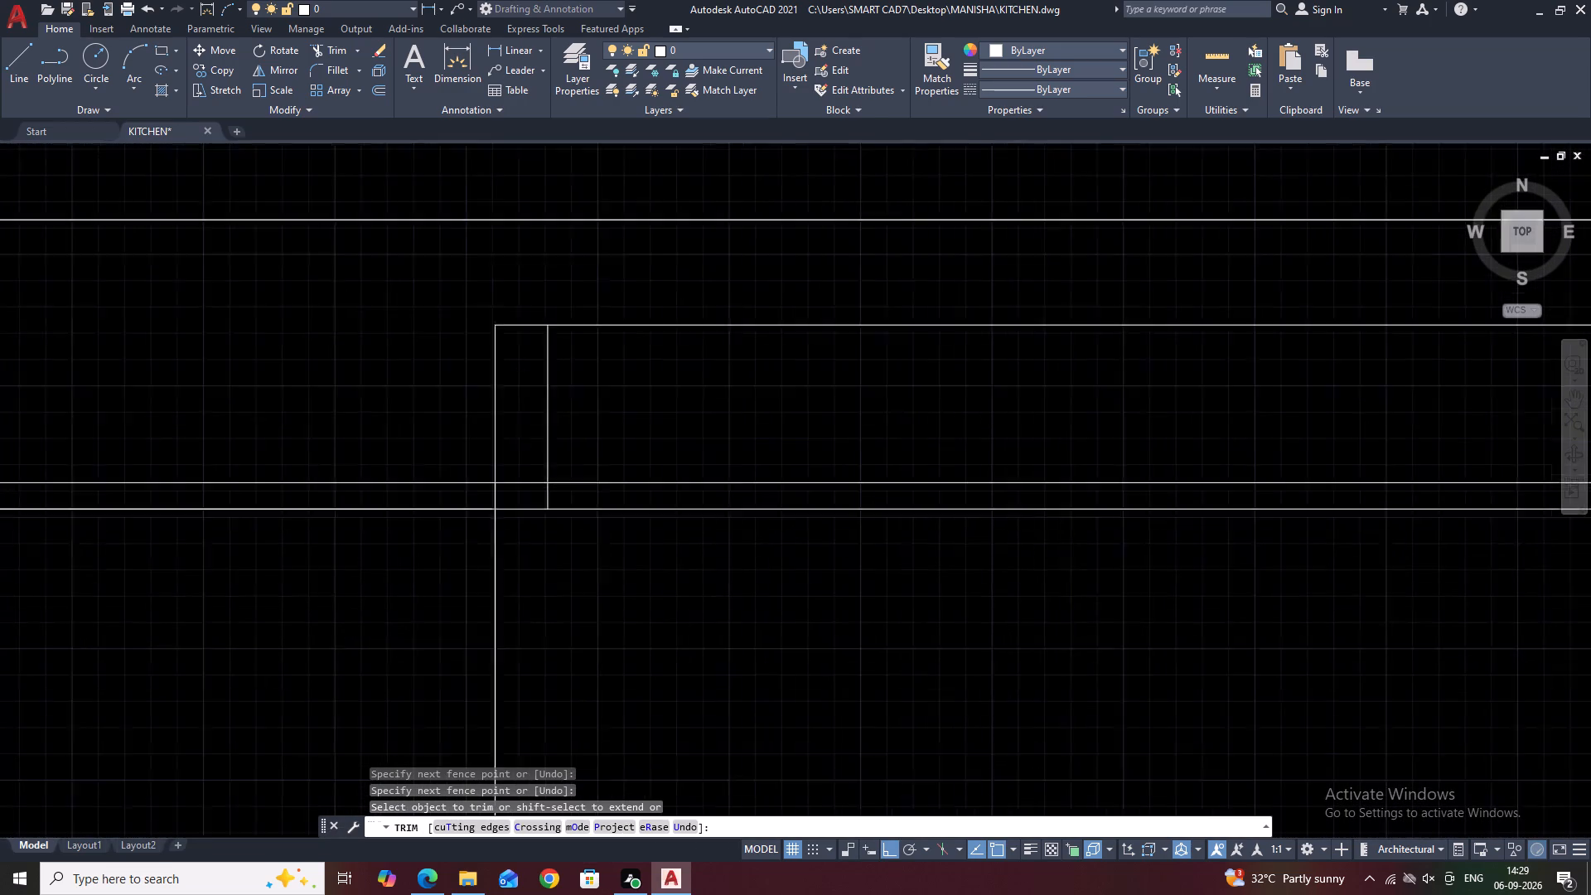
click(542, 488)
click(592, 496)
scroll(422, 457, down, 9)
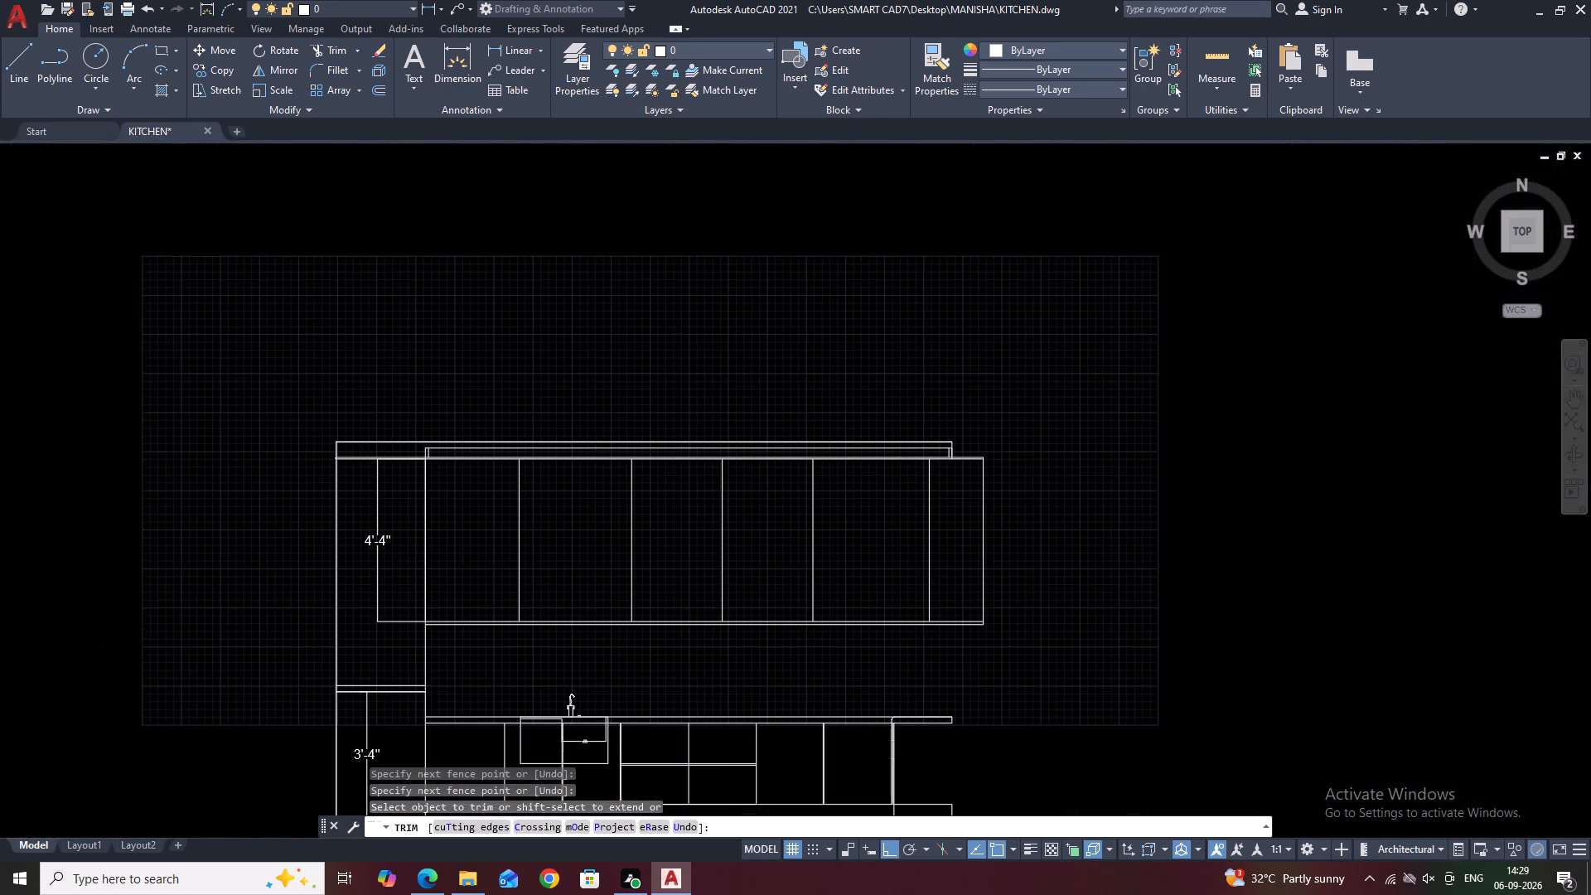
scroll(933, 466, up, 3)
scroll(1005, 434, up, 3)
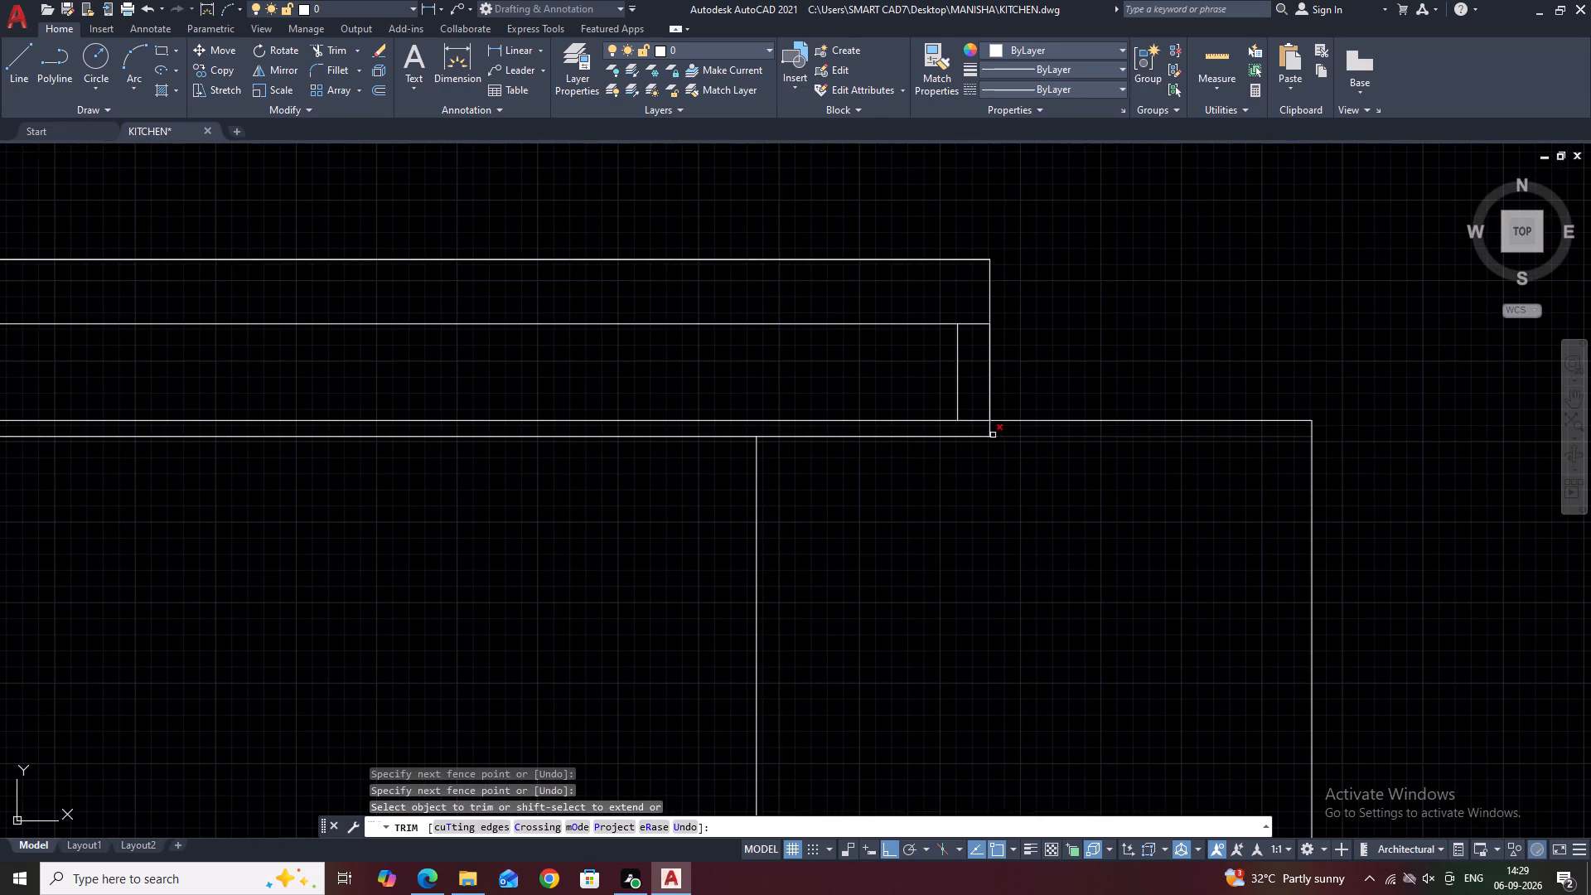
key(Escape)
Delete the short vertical line overlapping the top strip's right-hand end line.
click(974, 210)
click(1003, 520)
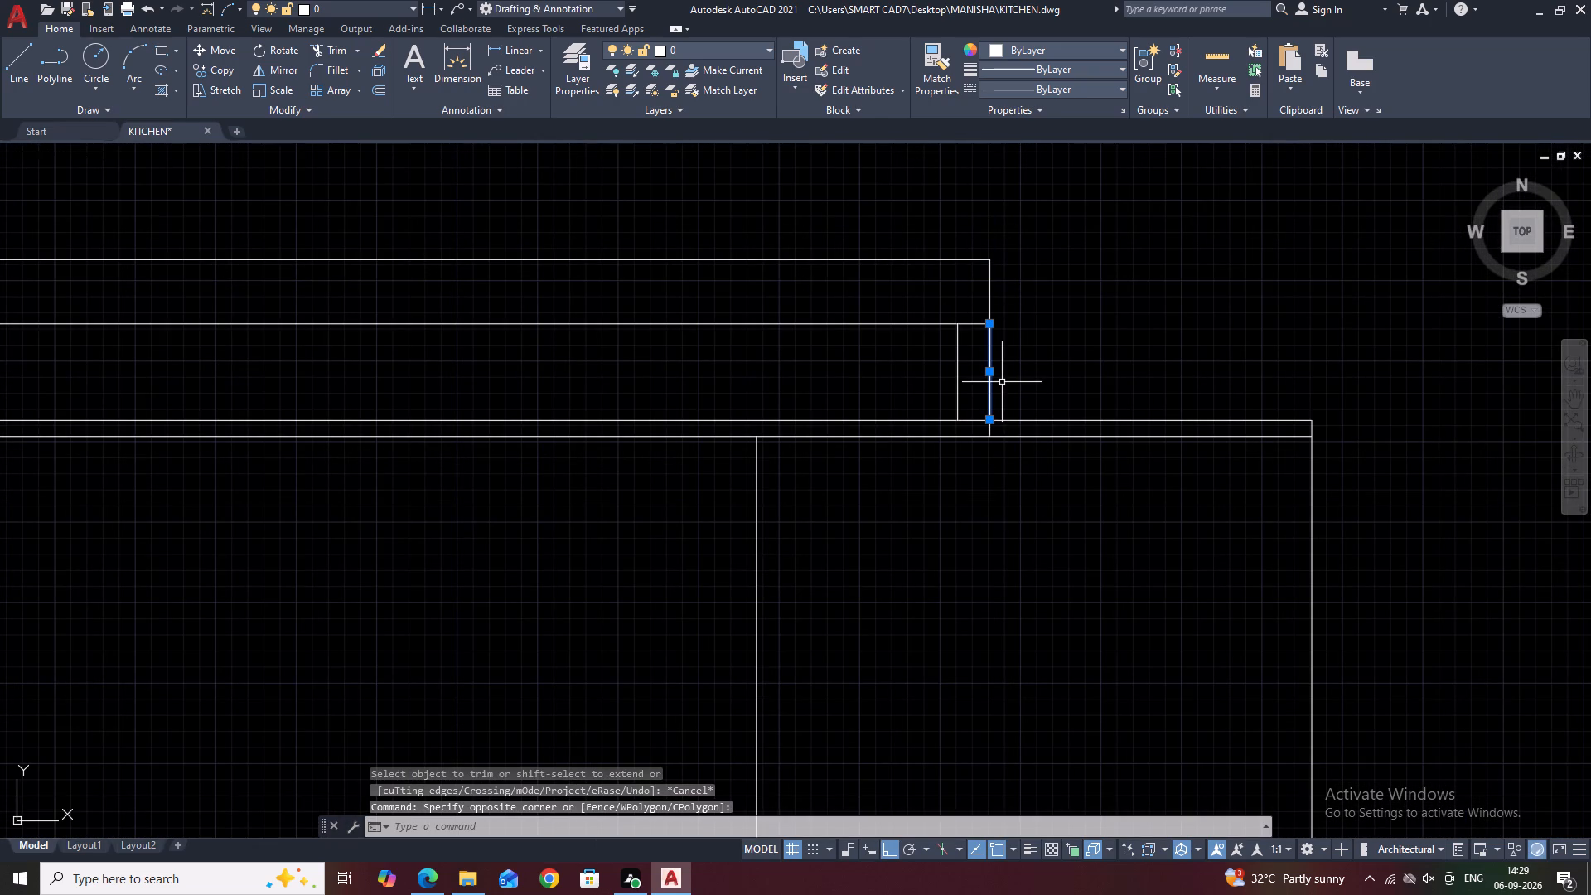
key(Delete)
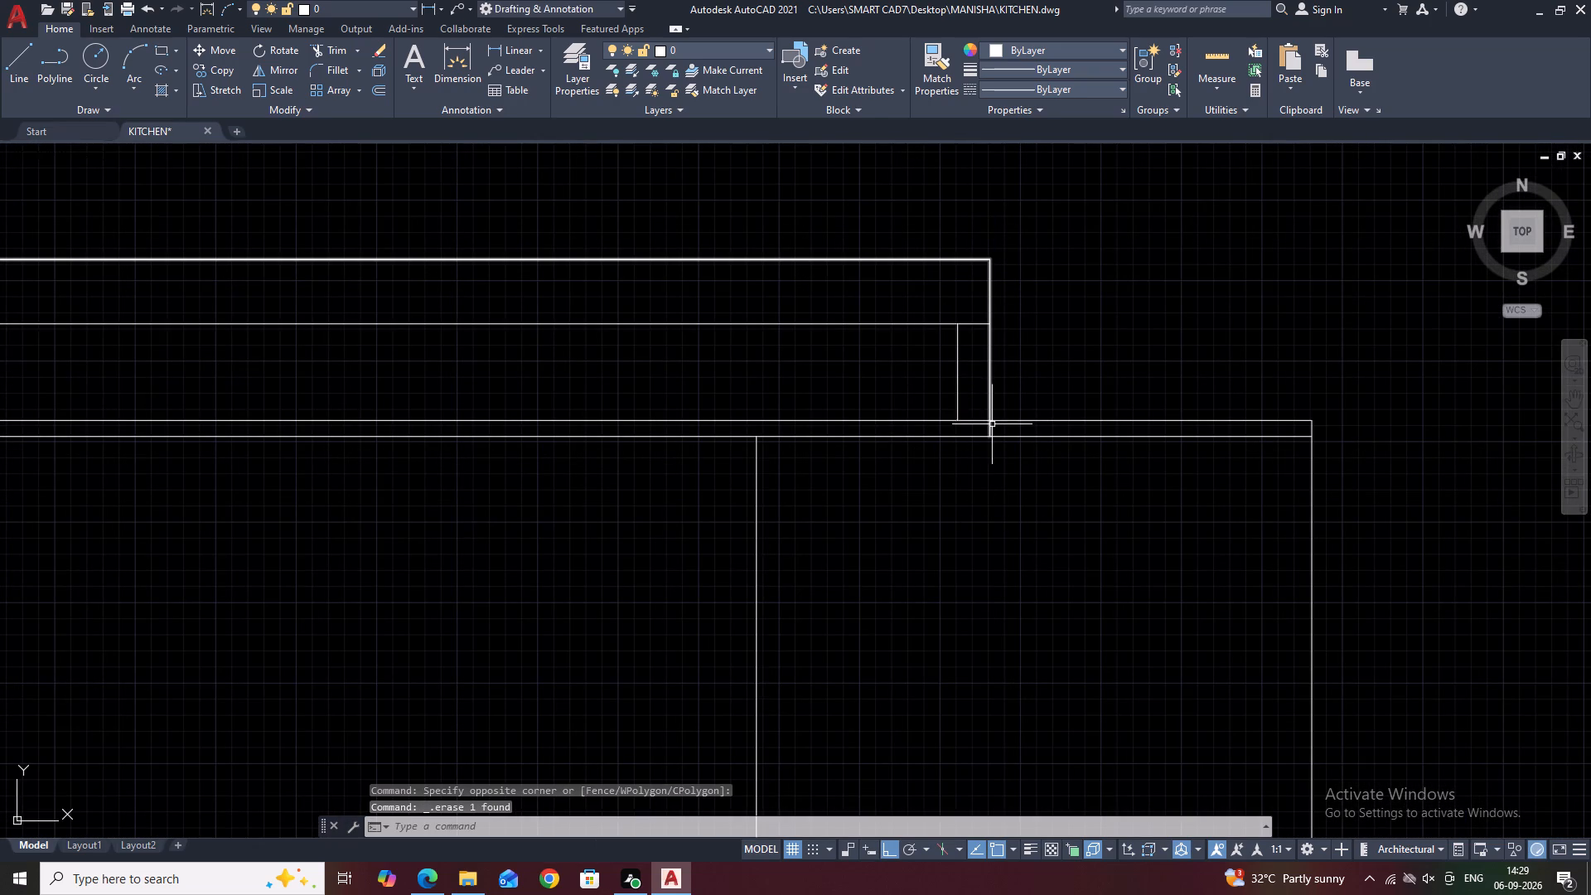
Trim the strip's right-hand end line between the topmost horizontal line and the inner horizontal line.
scroll(951, 416, down, 2)
middle_drag(1258, 343, 1069, 312)
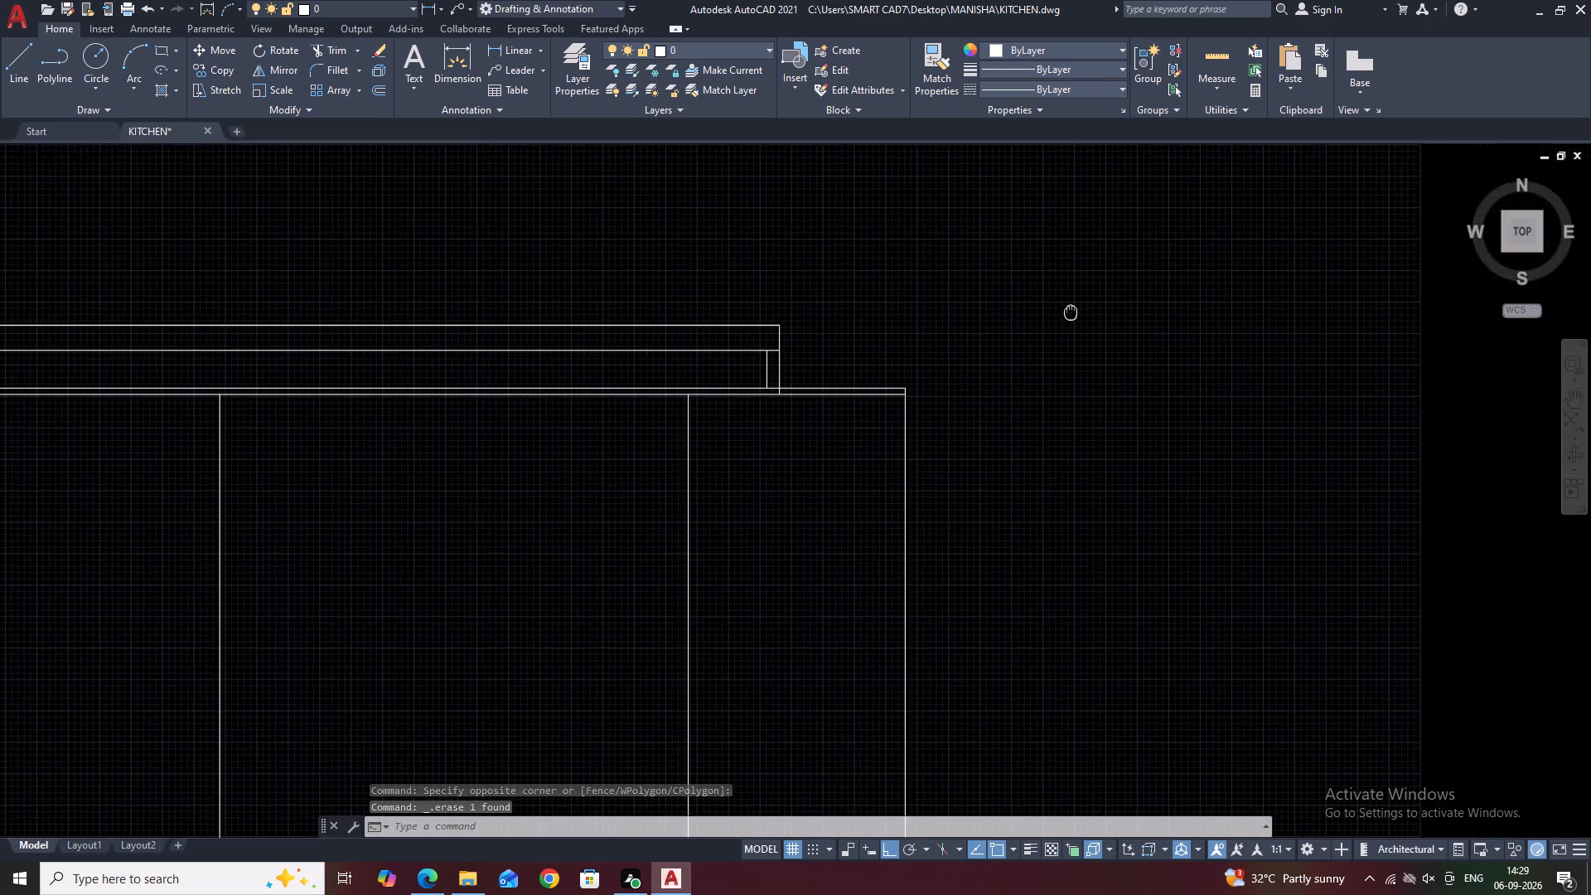
scroll(1069, 312, down, 6)
middle_drag(1271, 377, 1162, 356)
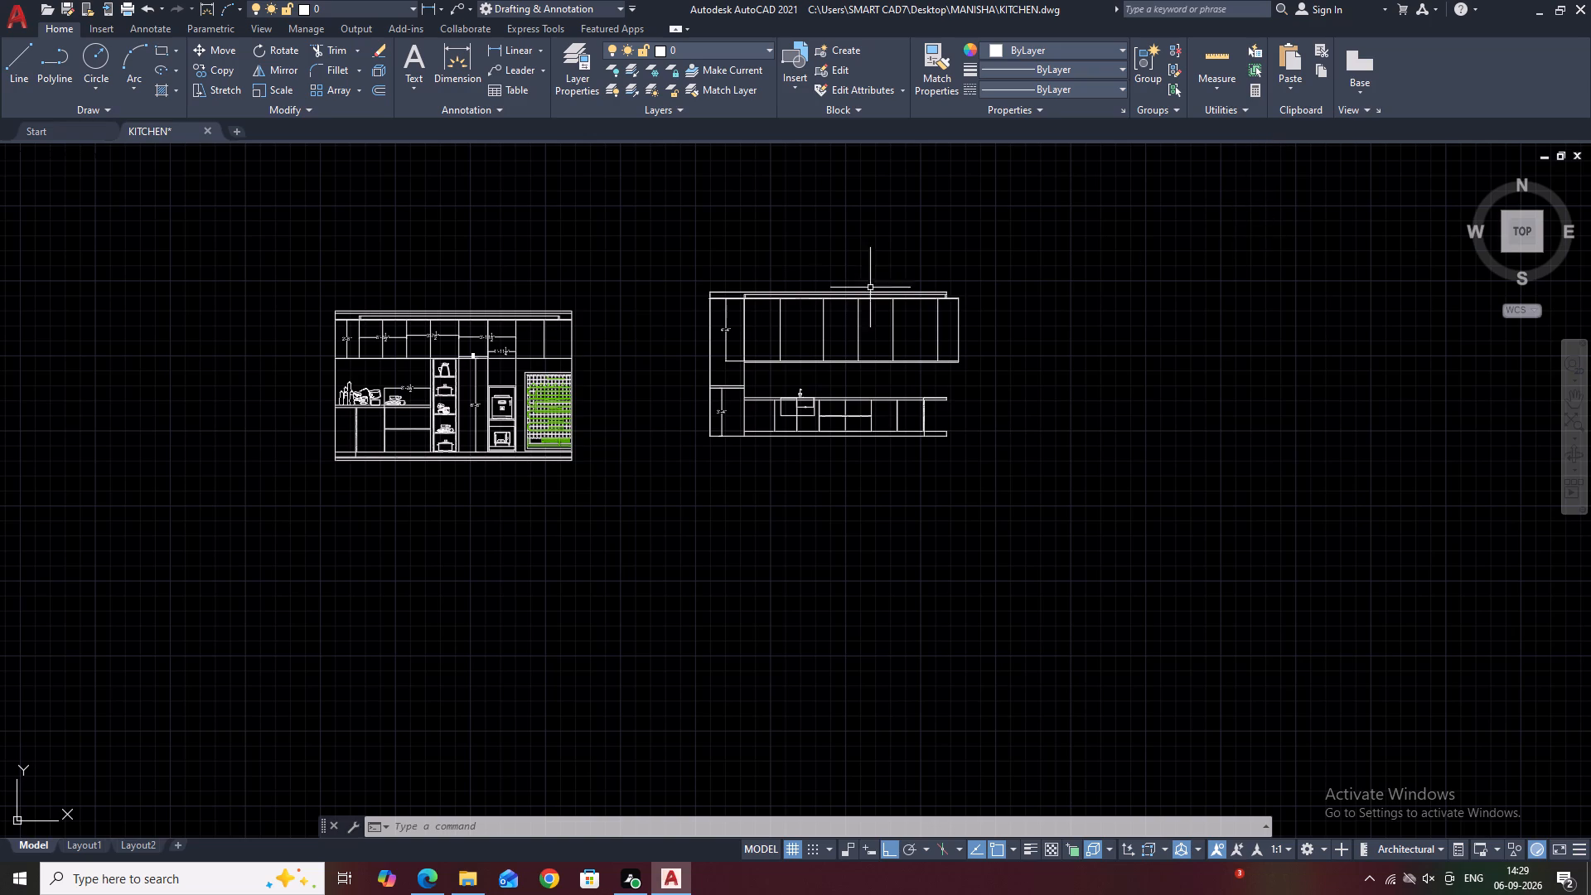
scroll(924, 319, up, 4)
middle_drag(1067, 286, 1008, 302)
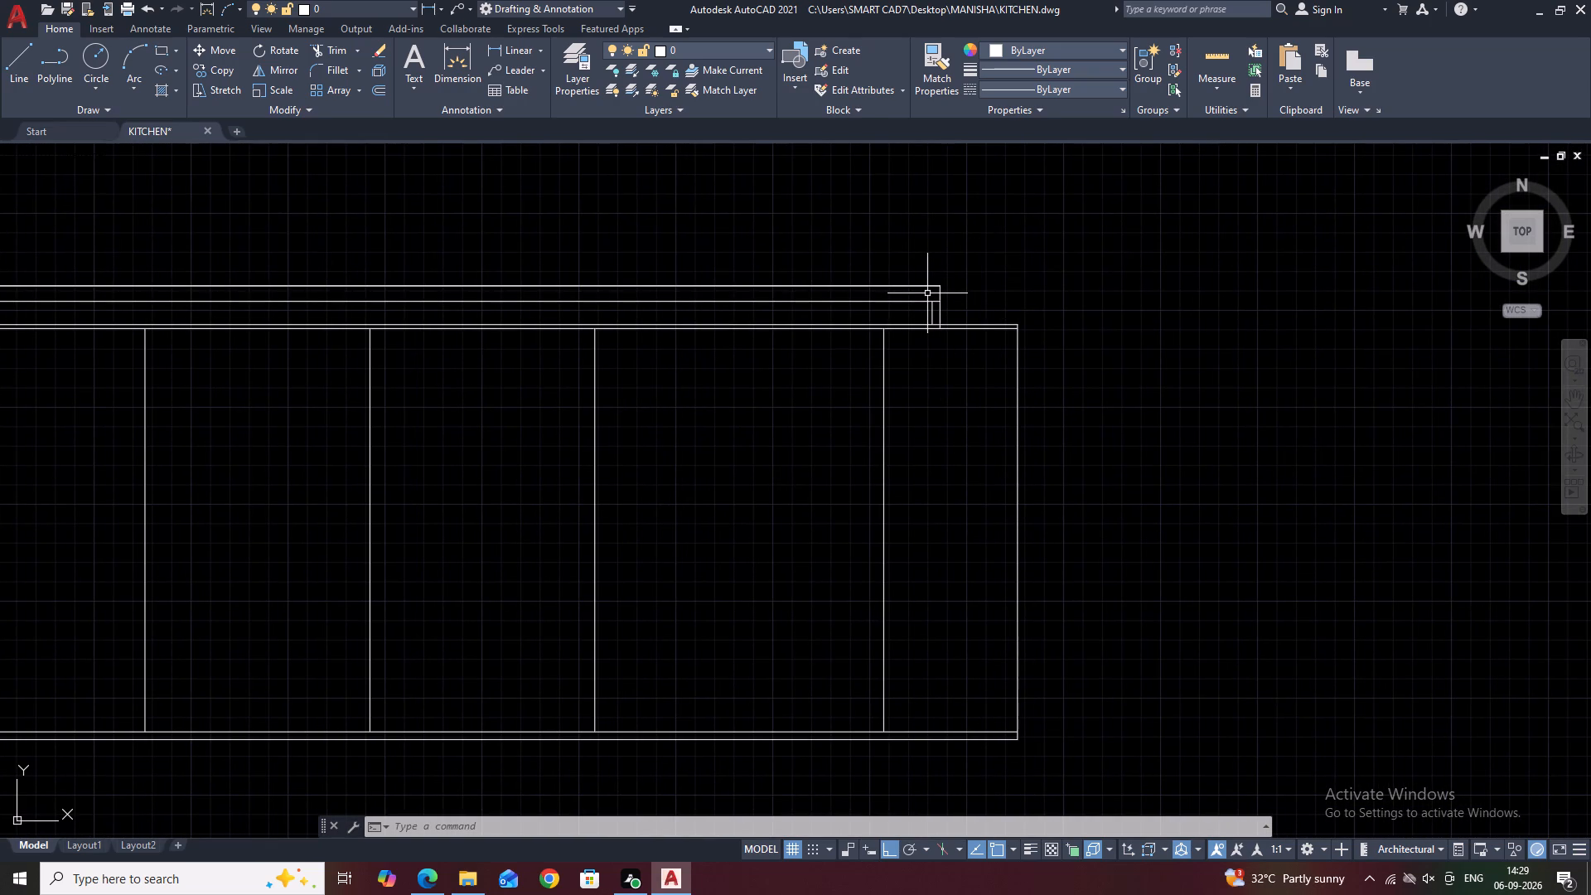
scroll(926, 297, up, 2)
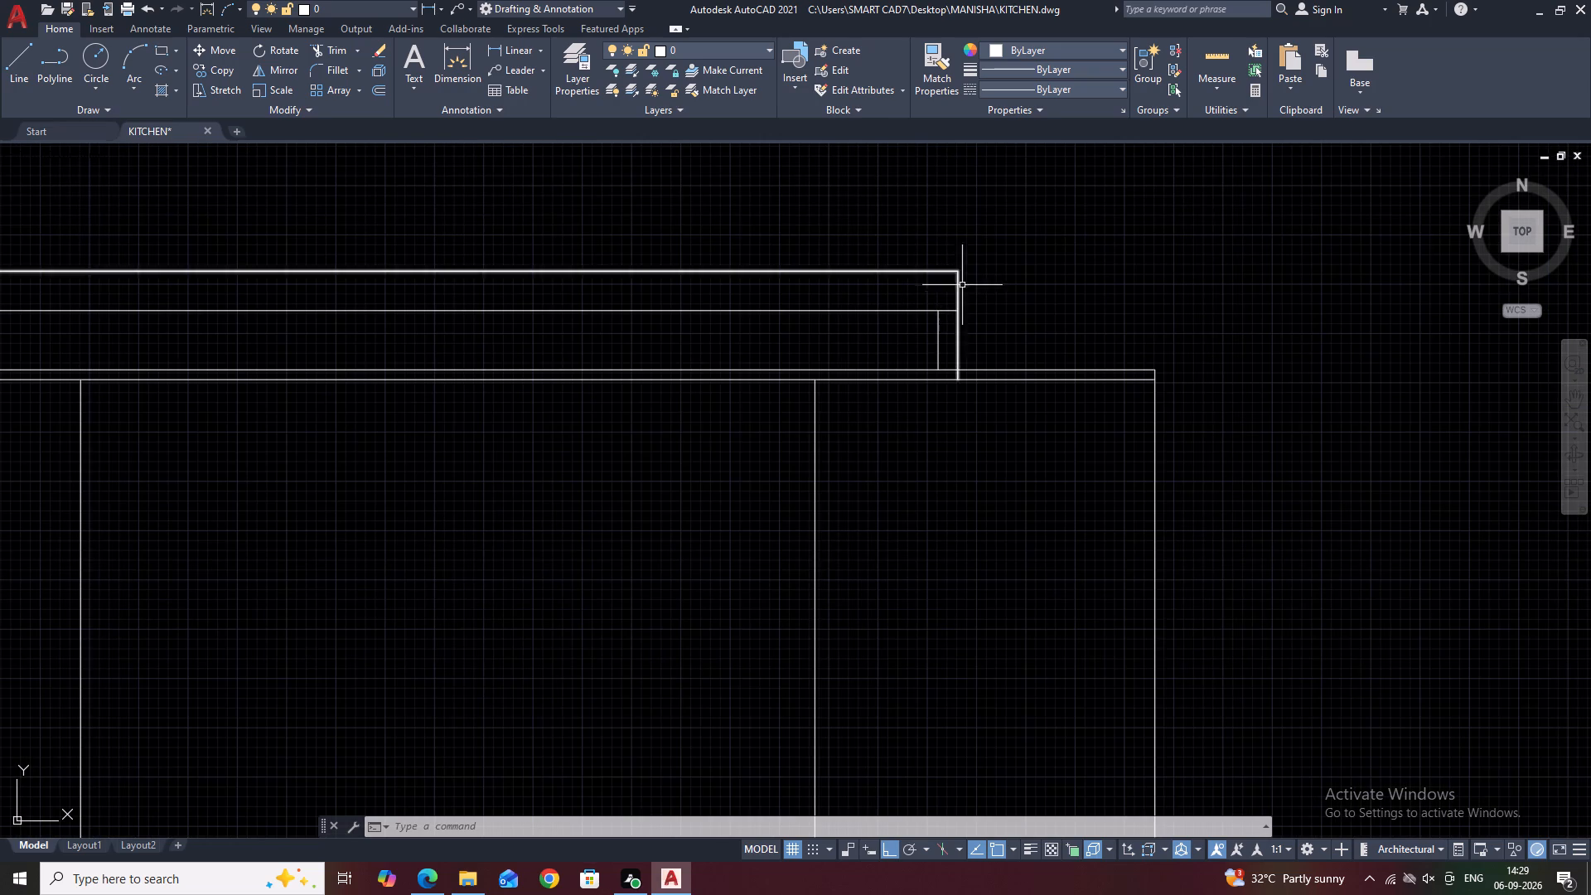
middle_drag(1033, 298, 1010, 315)
scroll(937, 306, up, 2)
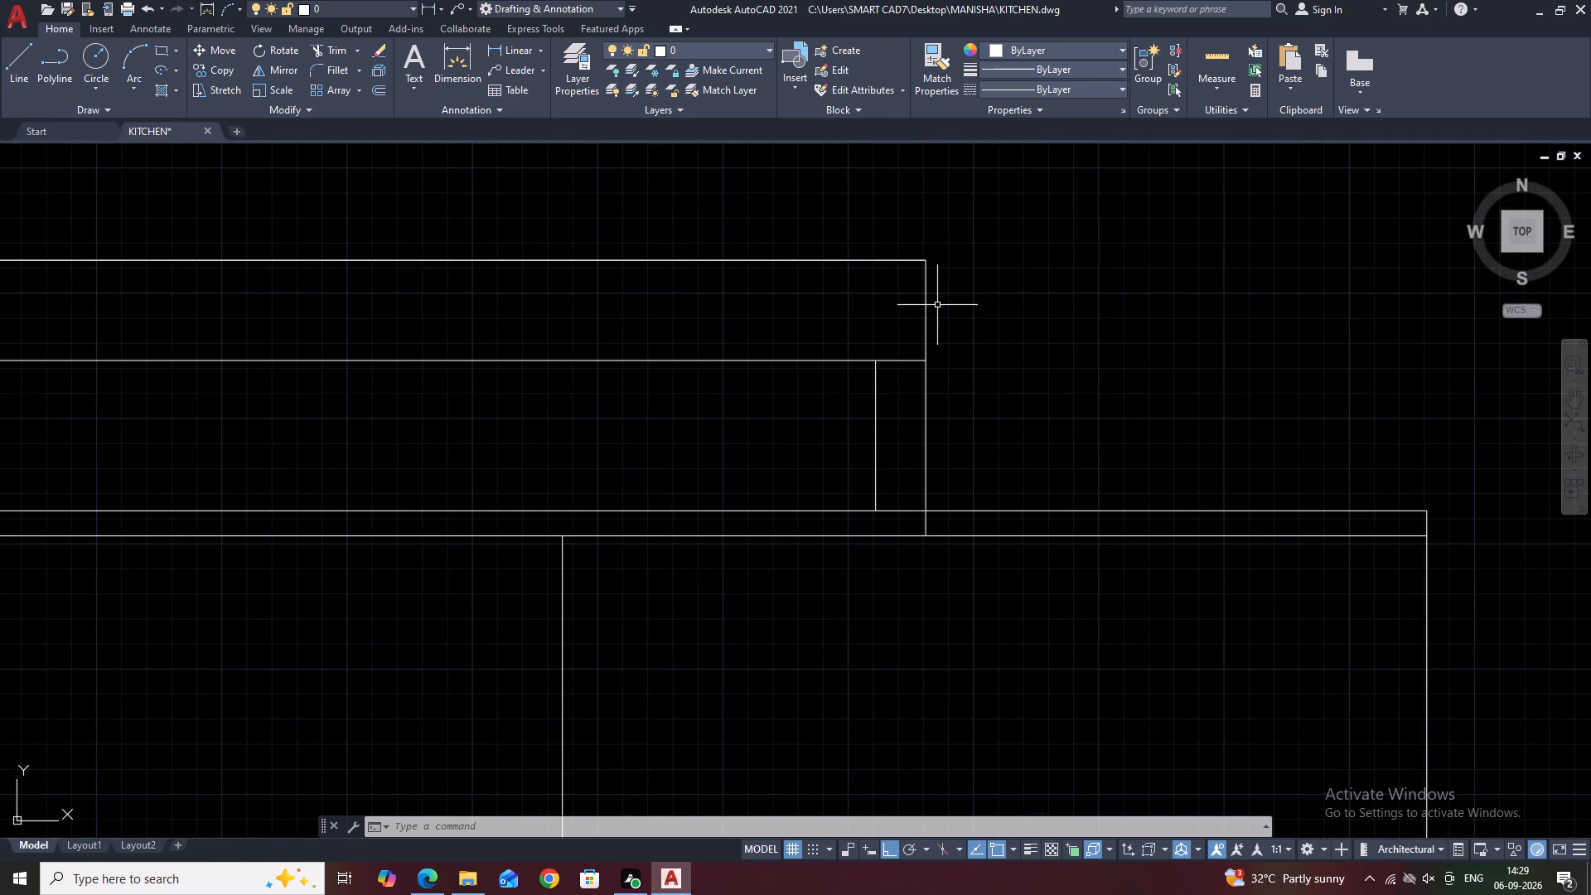
key(t)
key(r)
key(space)
click(927, 305)
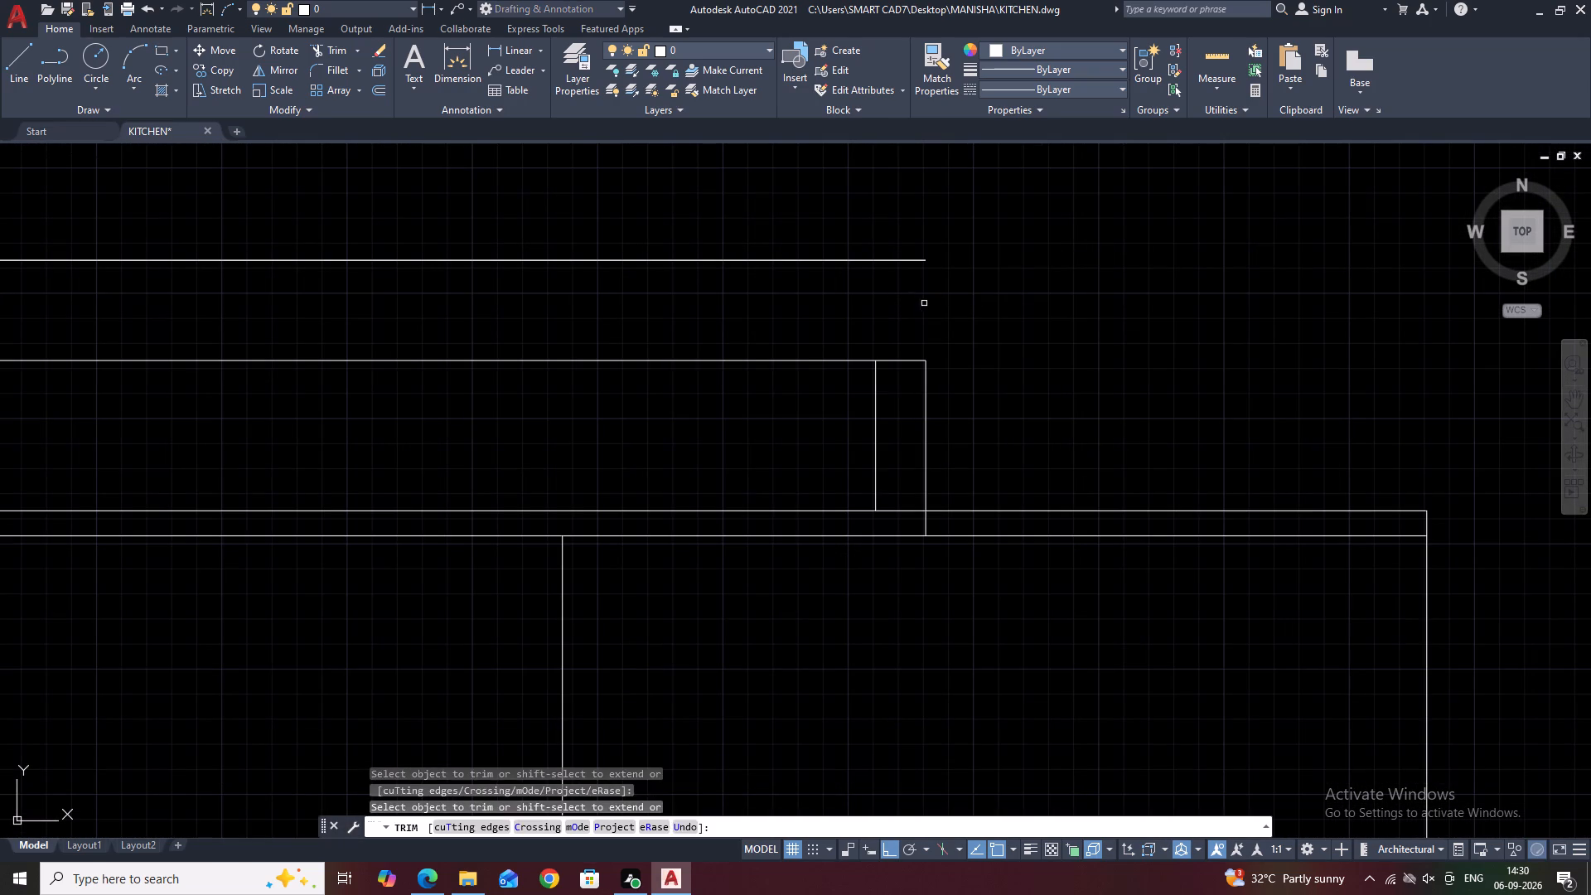
key(Escape)
Delete one of the overlapping topmost horizontal lines above the upper cabinets.
scroll(862, 258, down, 2)
middle_drag(1061, 275, 1031, 300)
click(854, 285)
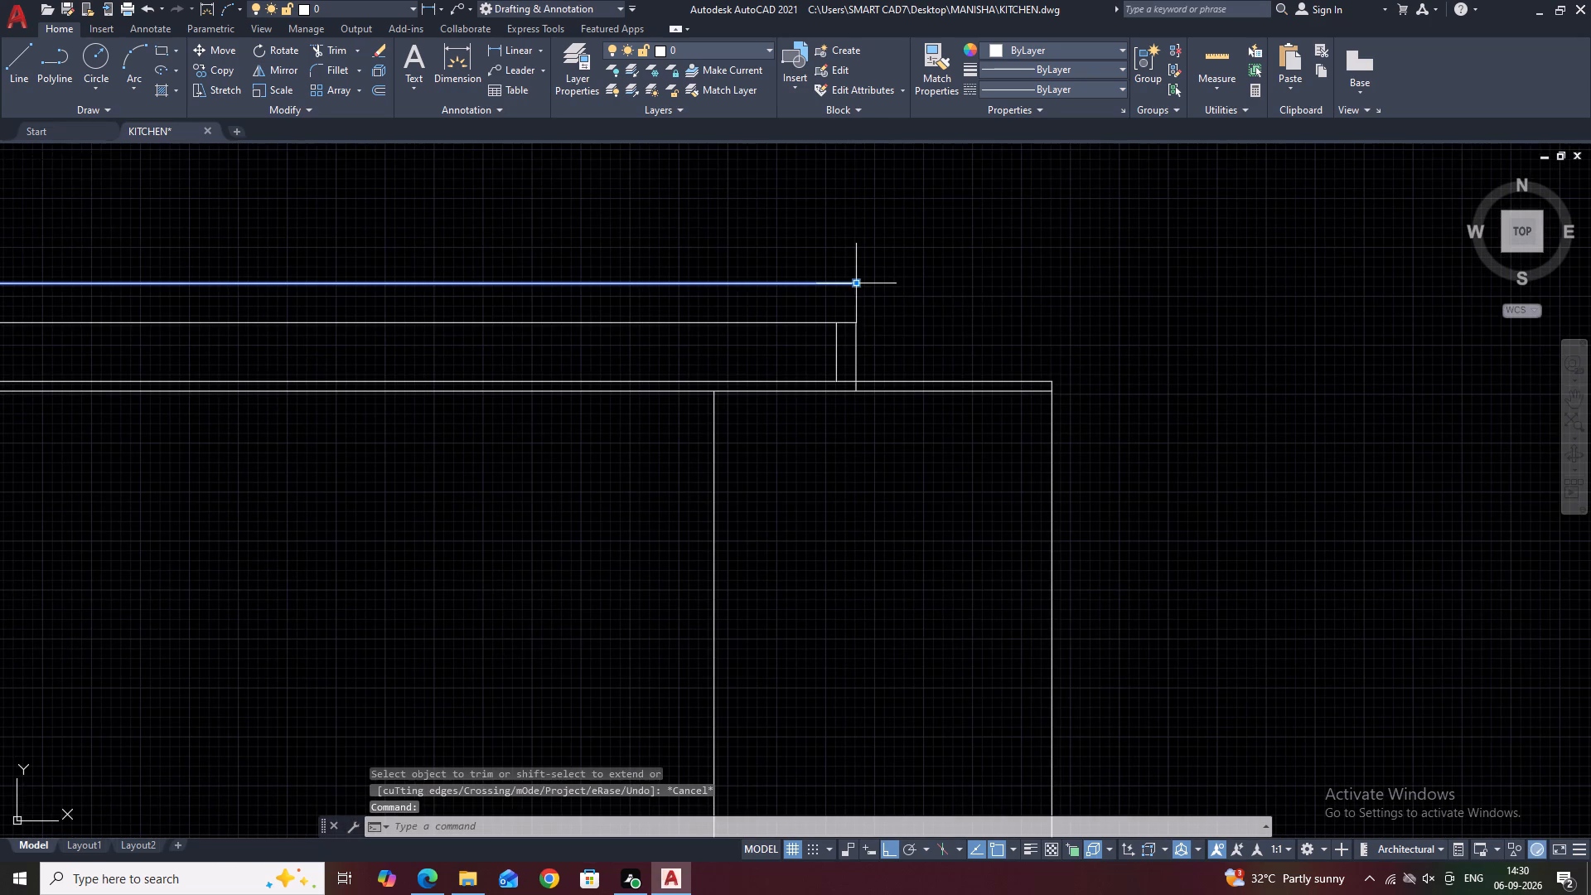
key(Delete)
key(Delete)
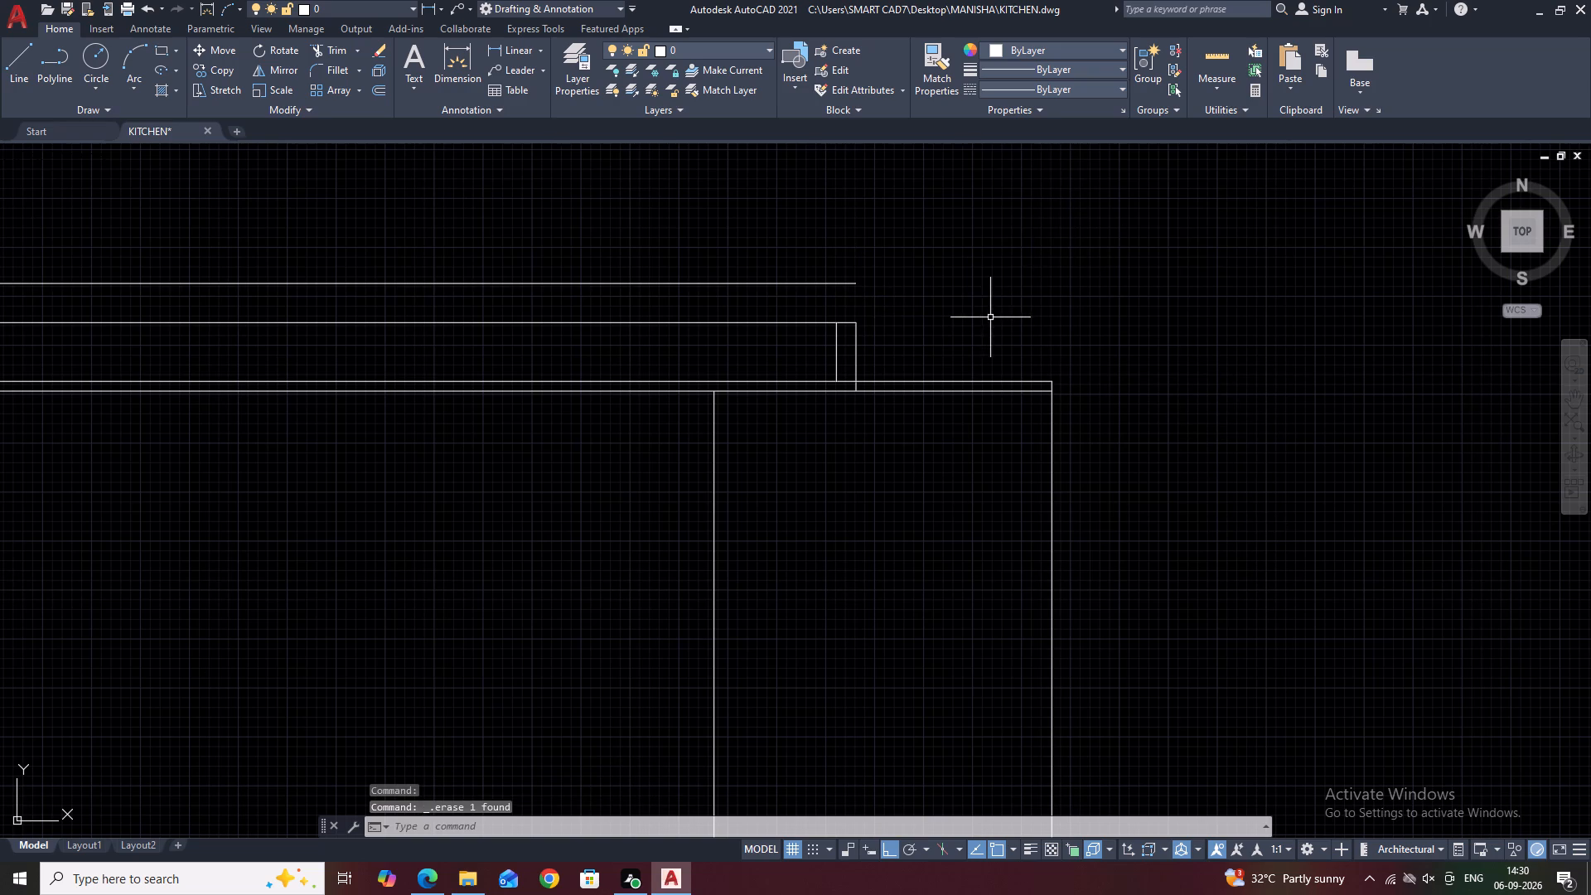
Fillet the topmost horizontal line with the upper cabinets' outer right-hand end line at radius 0 to close the corner.
middle_drag(1028, 366, 1017, 389)
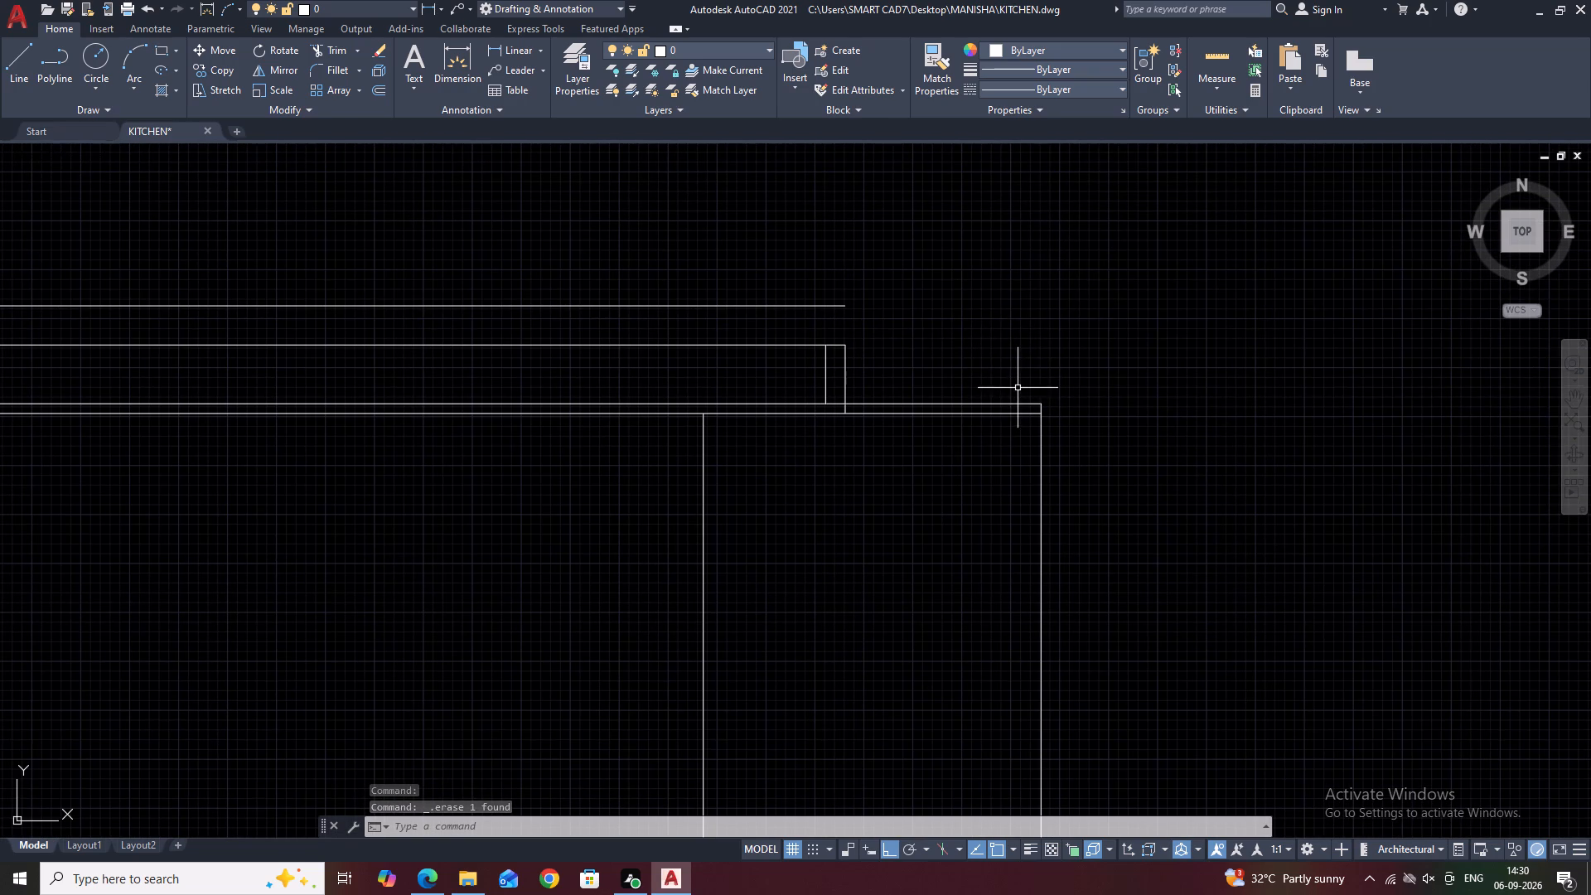
text(F)
key(space)
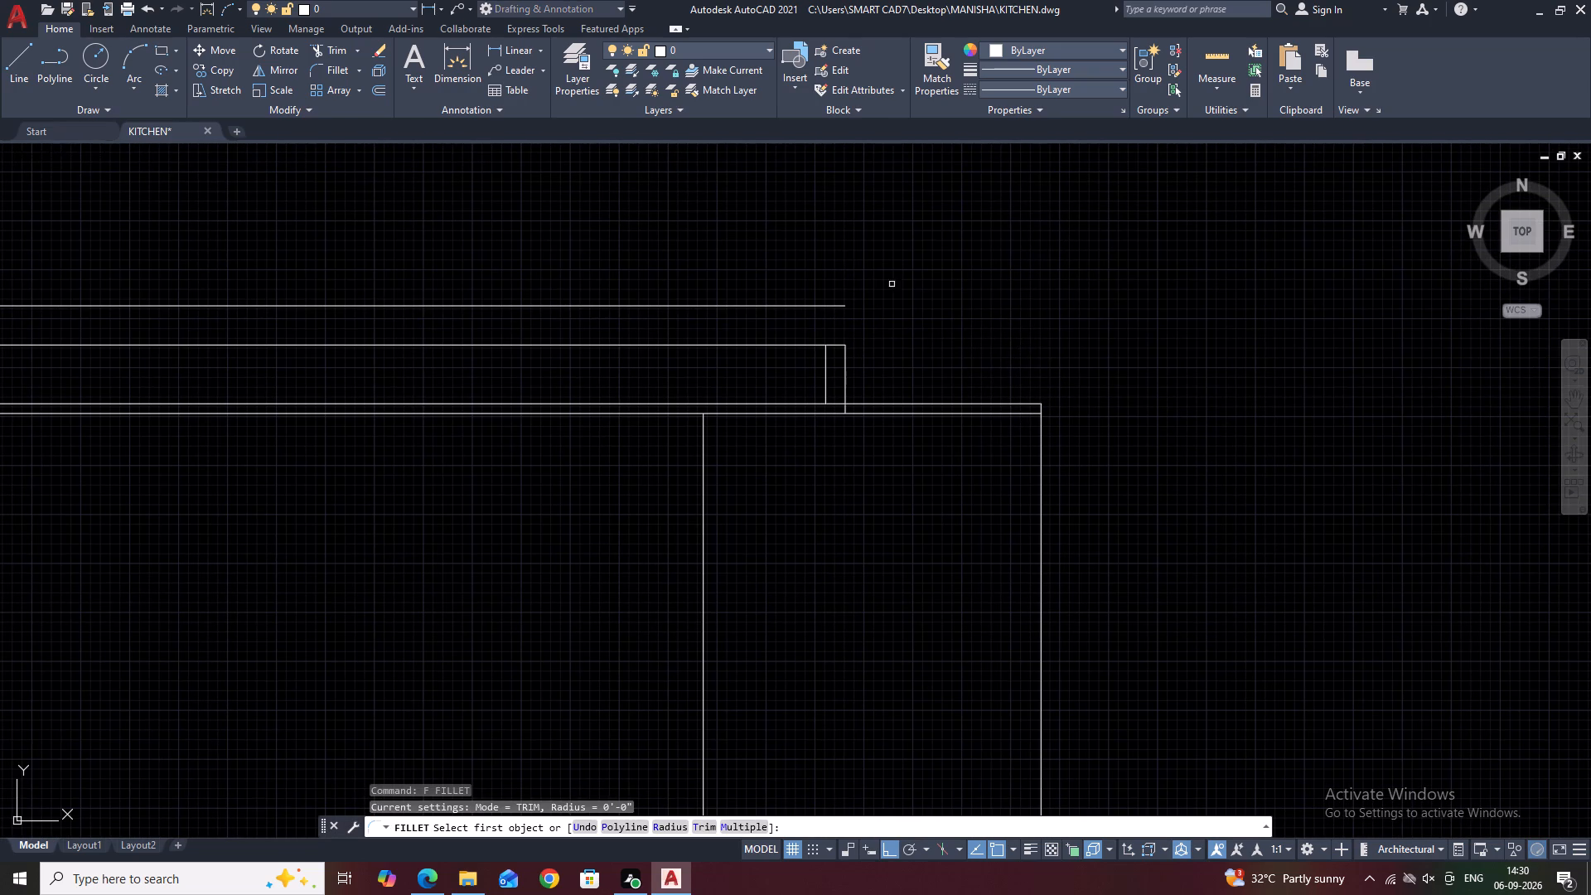
click(835, 305)
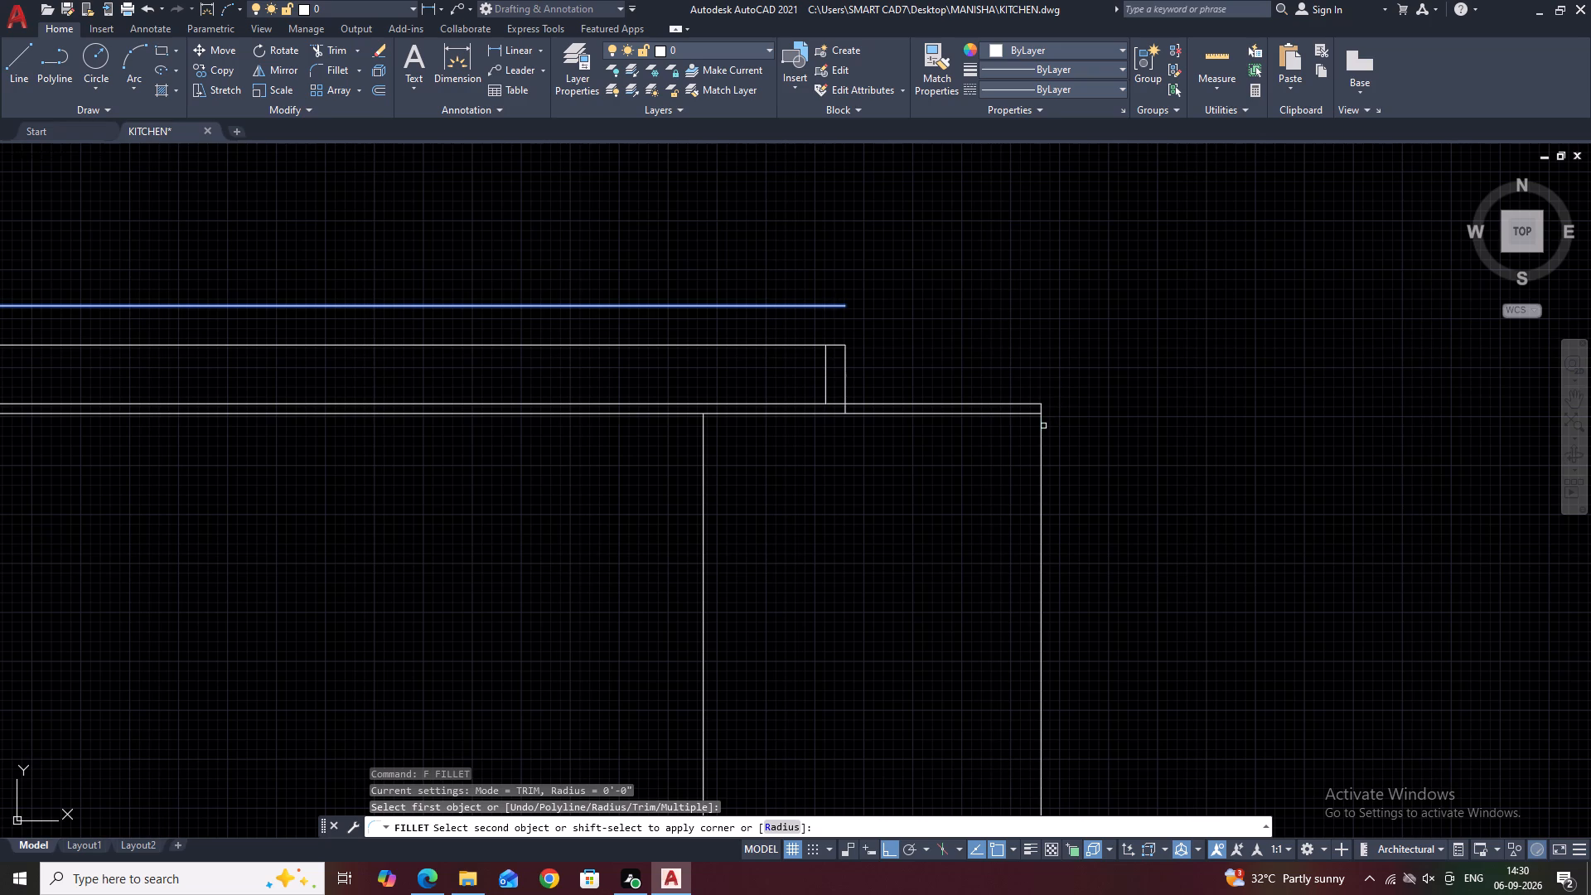
click(1042, 429)
key(Escape)
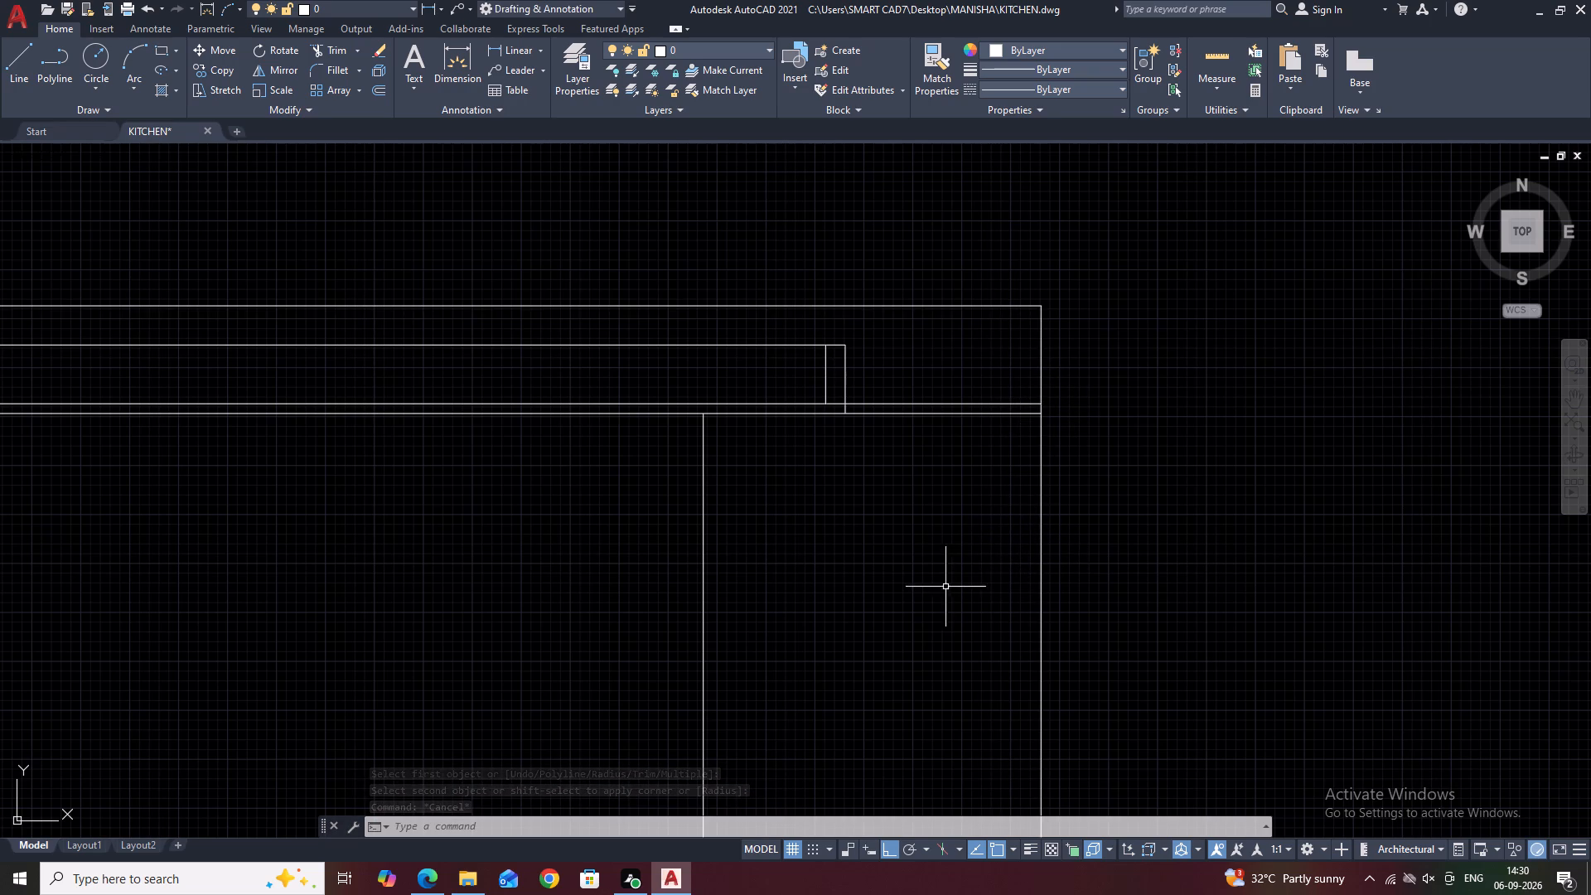
Examine the inner strip's right-hand end and its junction with the upper cabinets' top lines.
scroll(827, 327, down, 1)
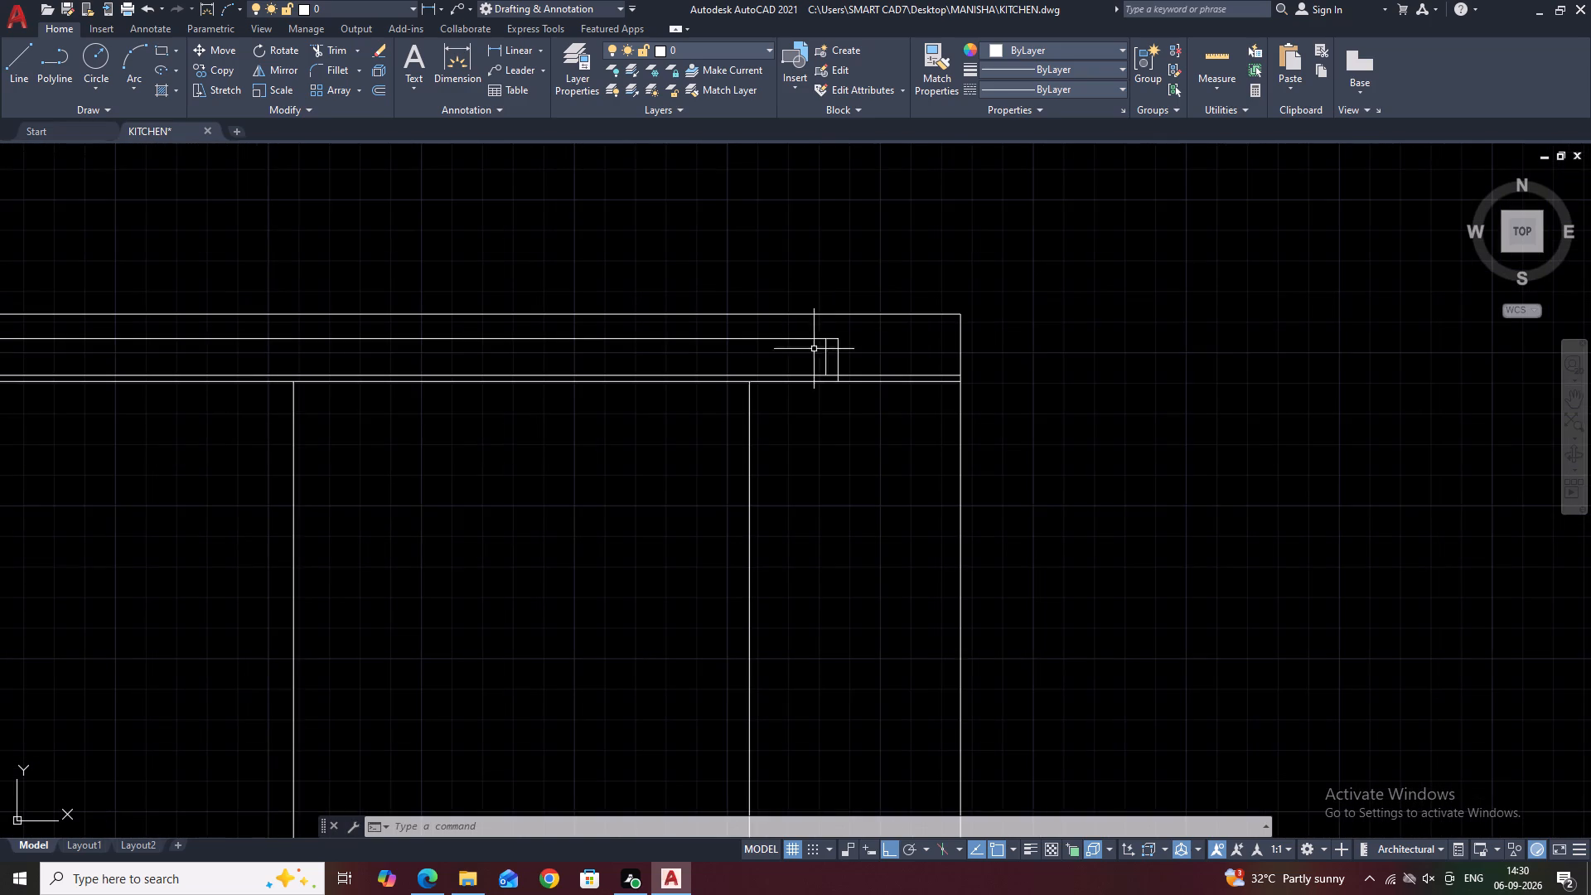
scroll(814, 349, up, 3)
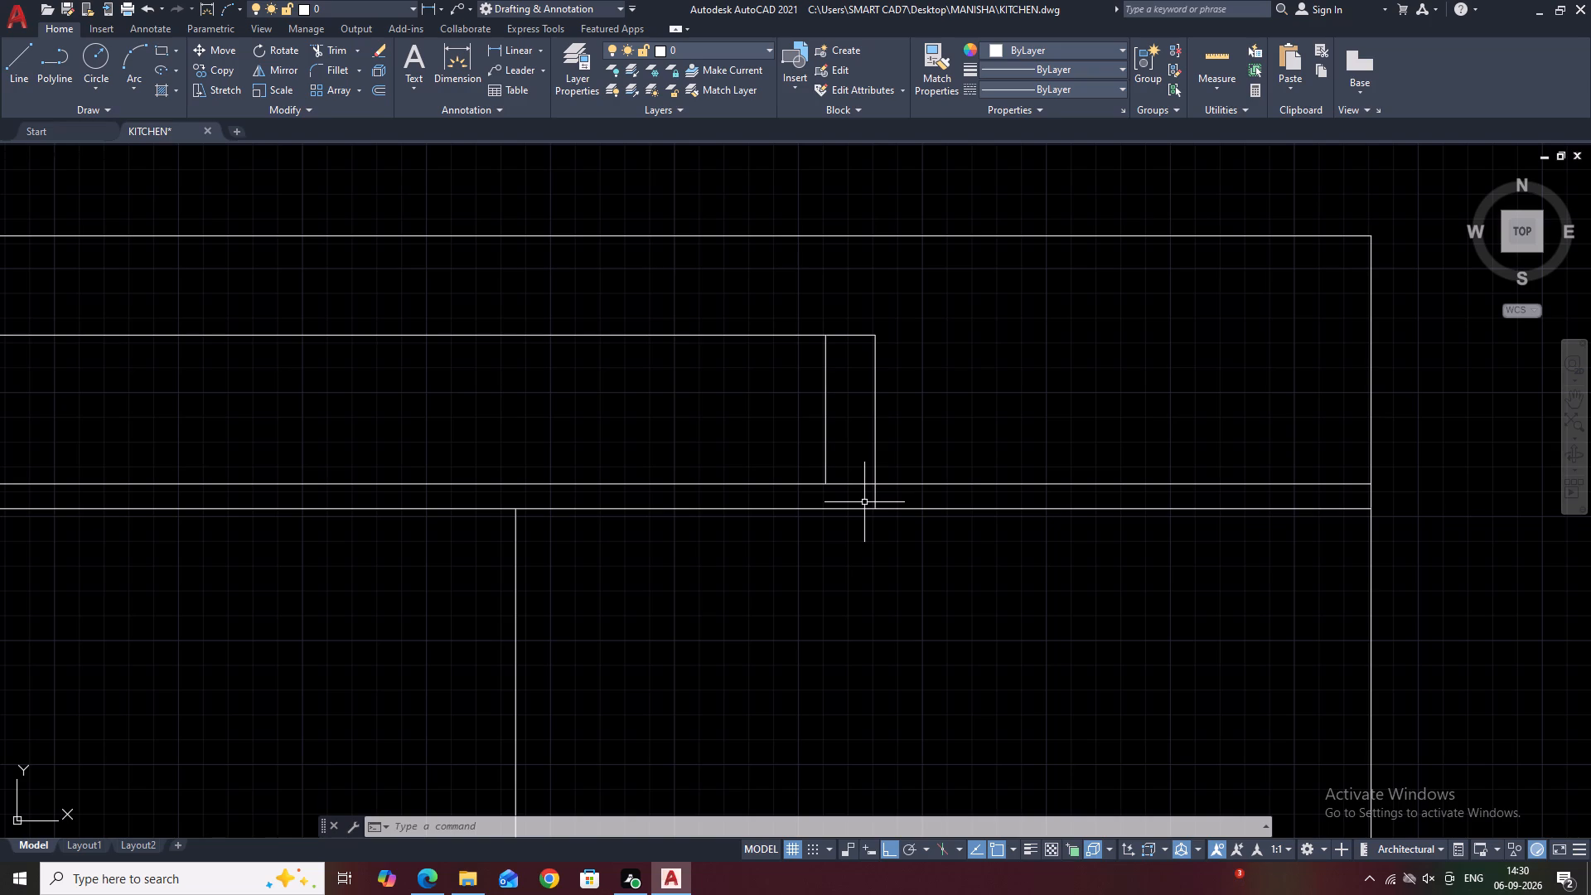
scroll(645, 597, down, 2)
middle_drag(768, 581, 883, 447)
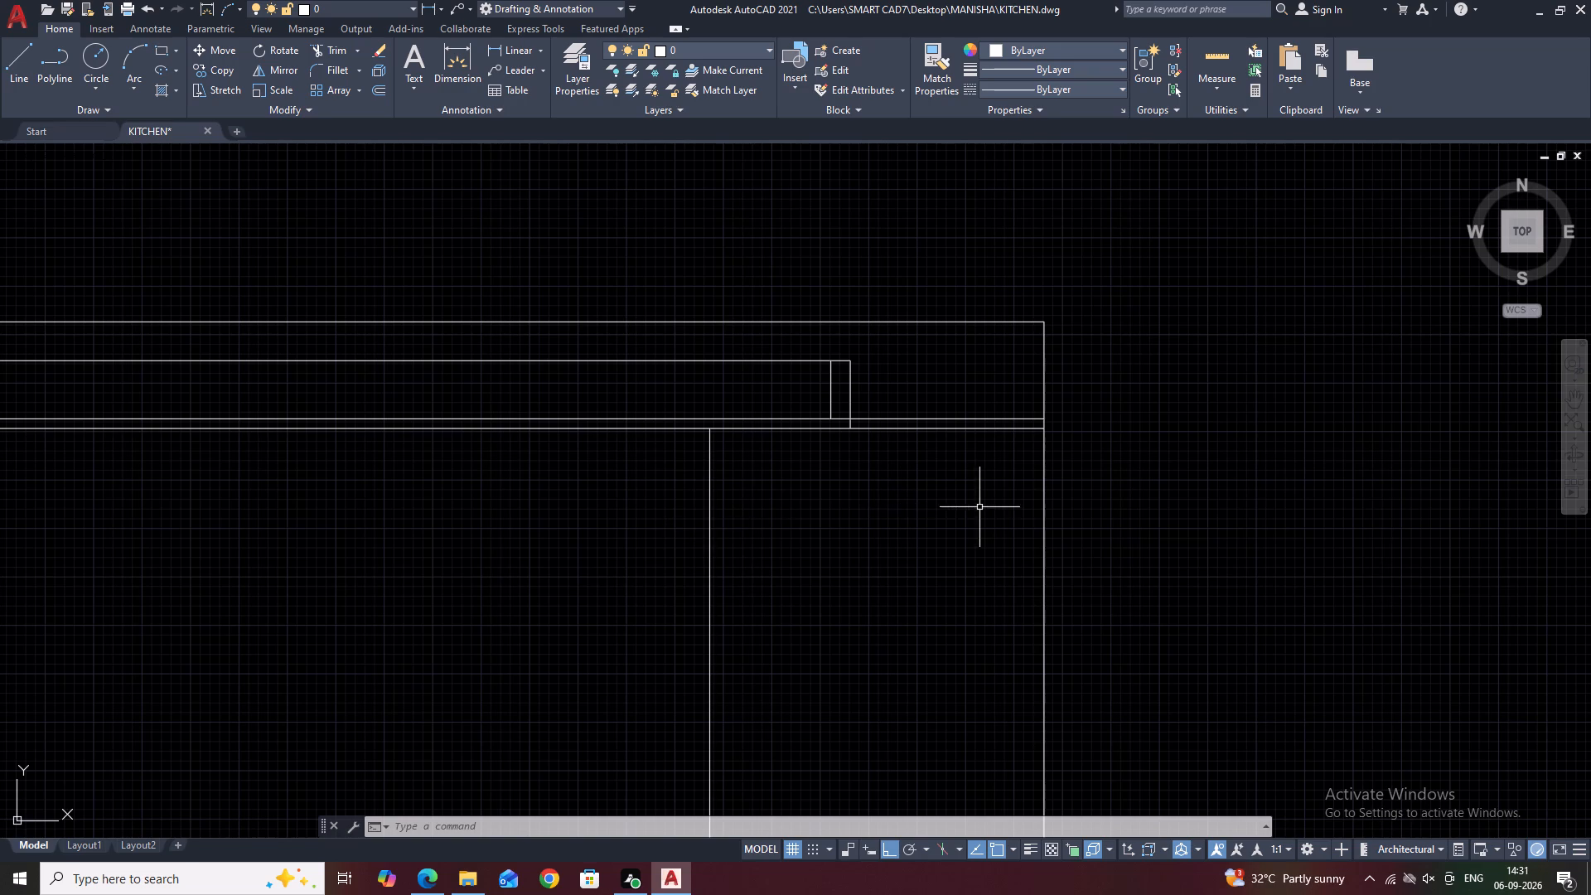
scroll(826, 518, down, 1)
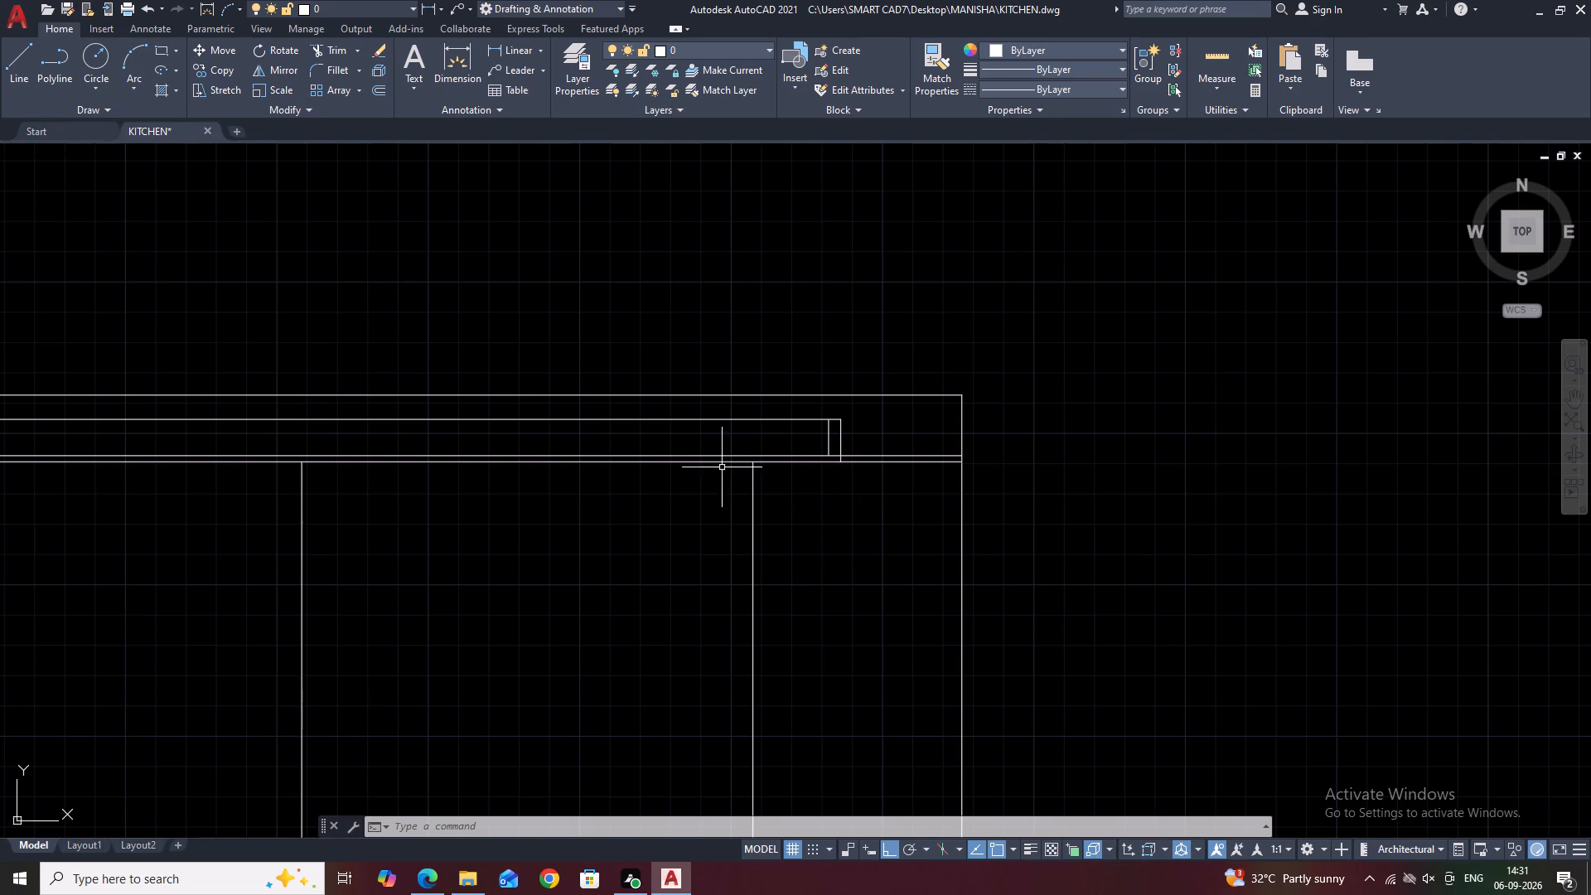
scroll(808, 453, down, 1)
scroll(849, 428, up, 6)
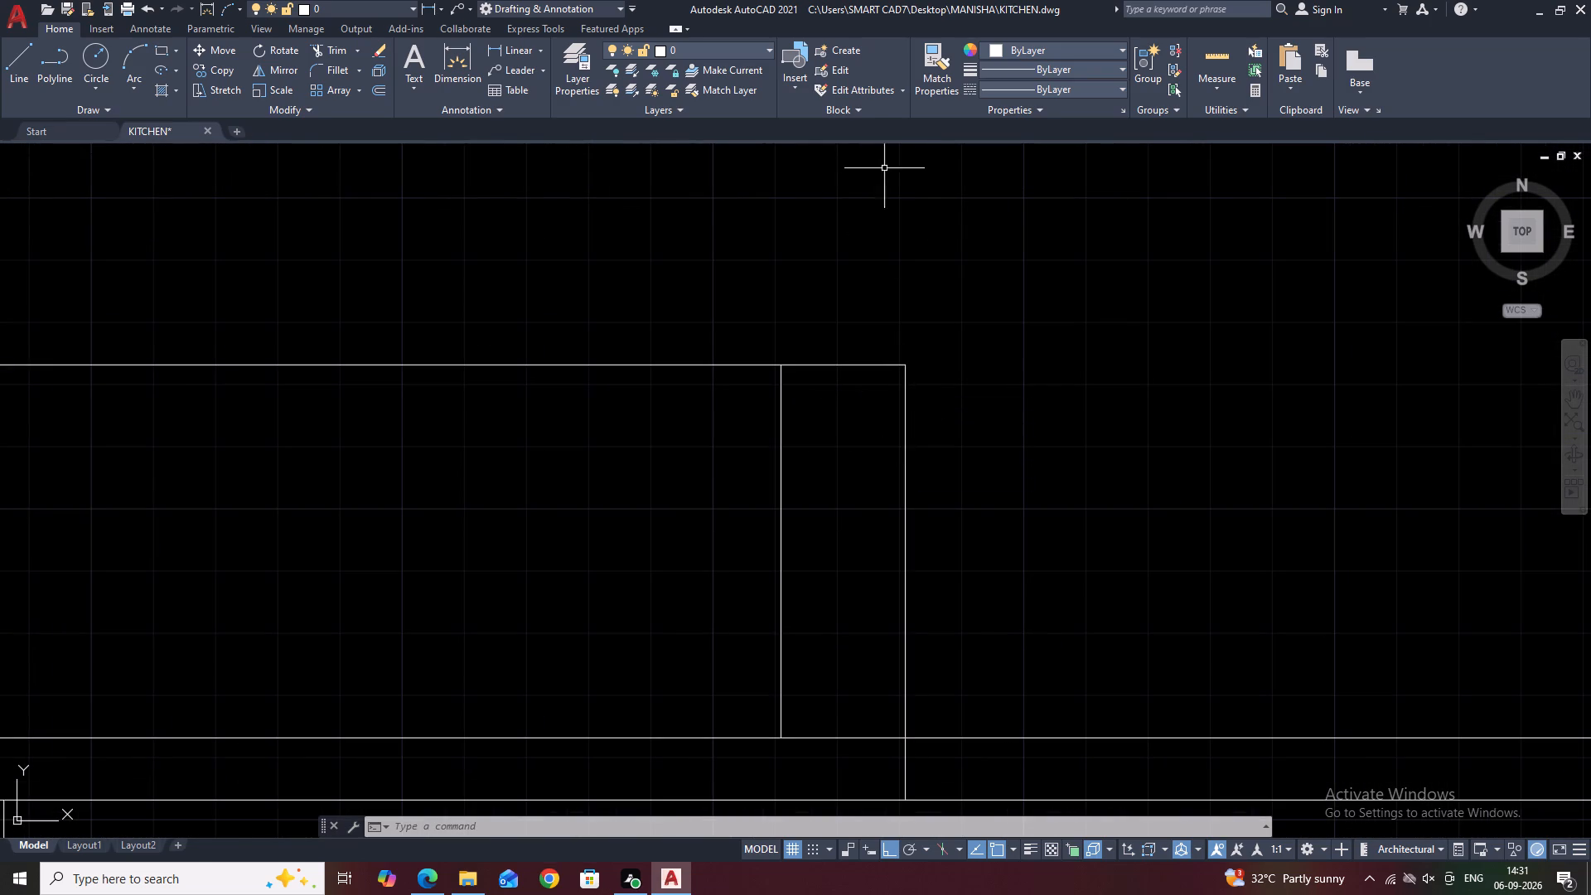
scroll(891, 337, down, 3)
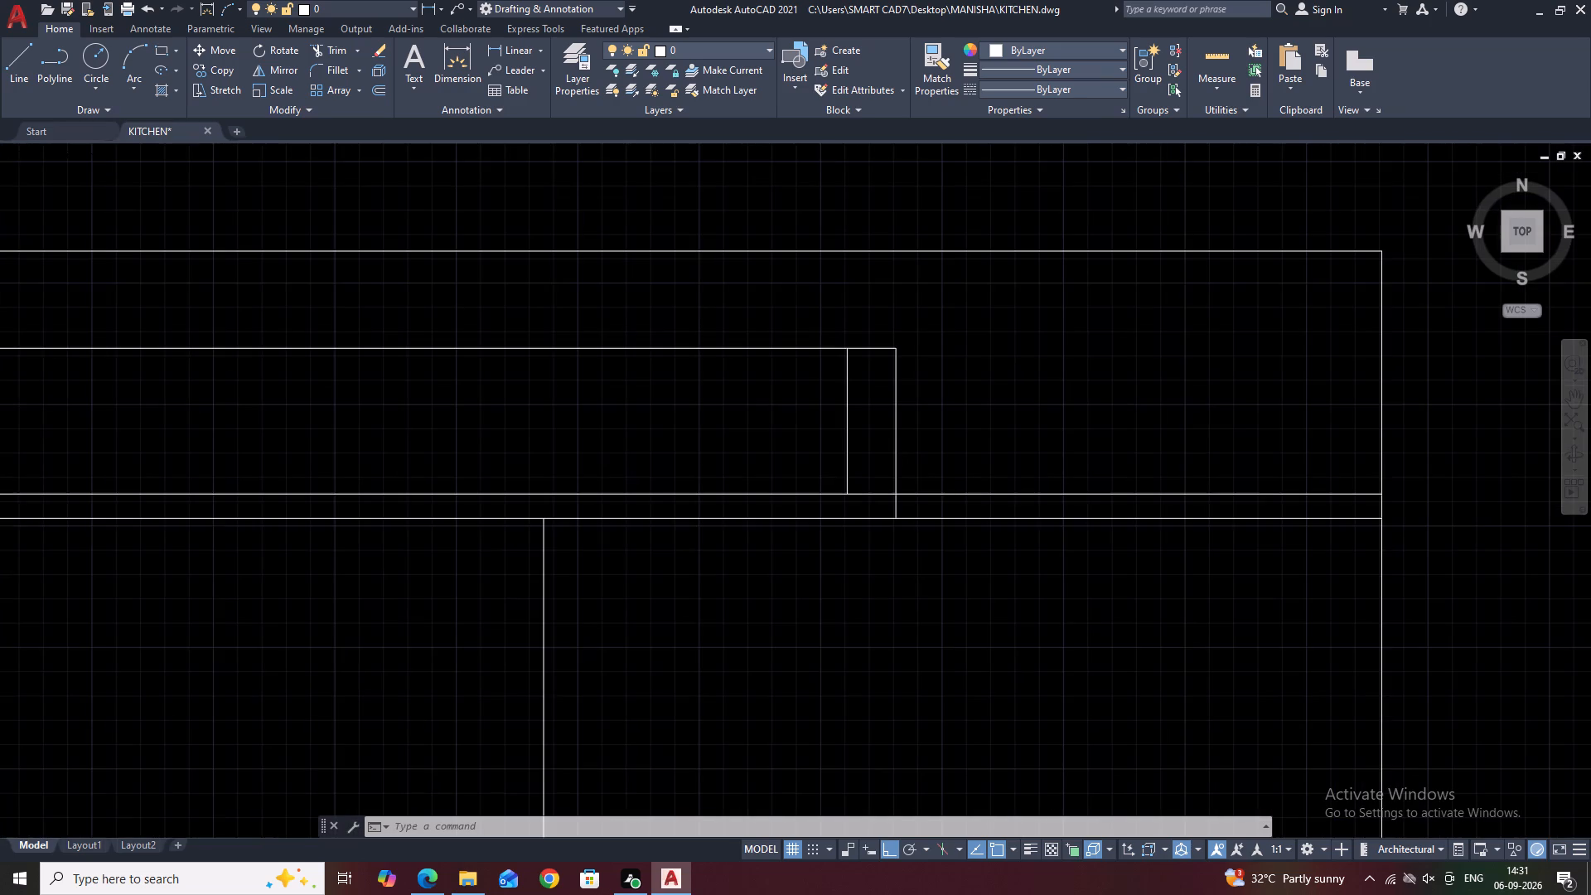
scroll(891, 337, up, 3)
scroll(891, 337, down, 1)
scroll(890, 340, up, 1)
scroll(890, 340, down, 2)
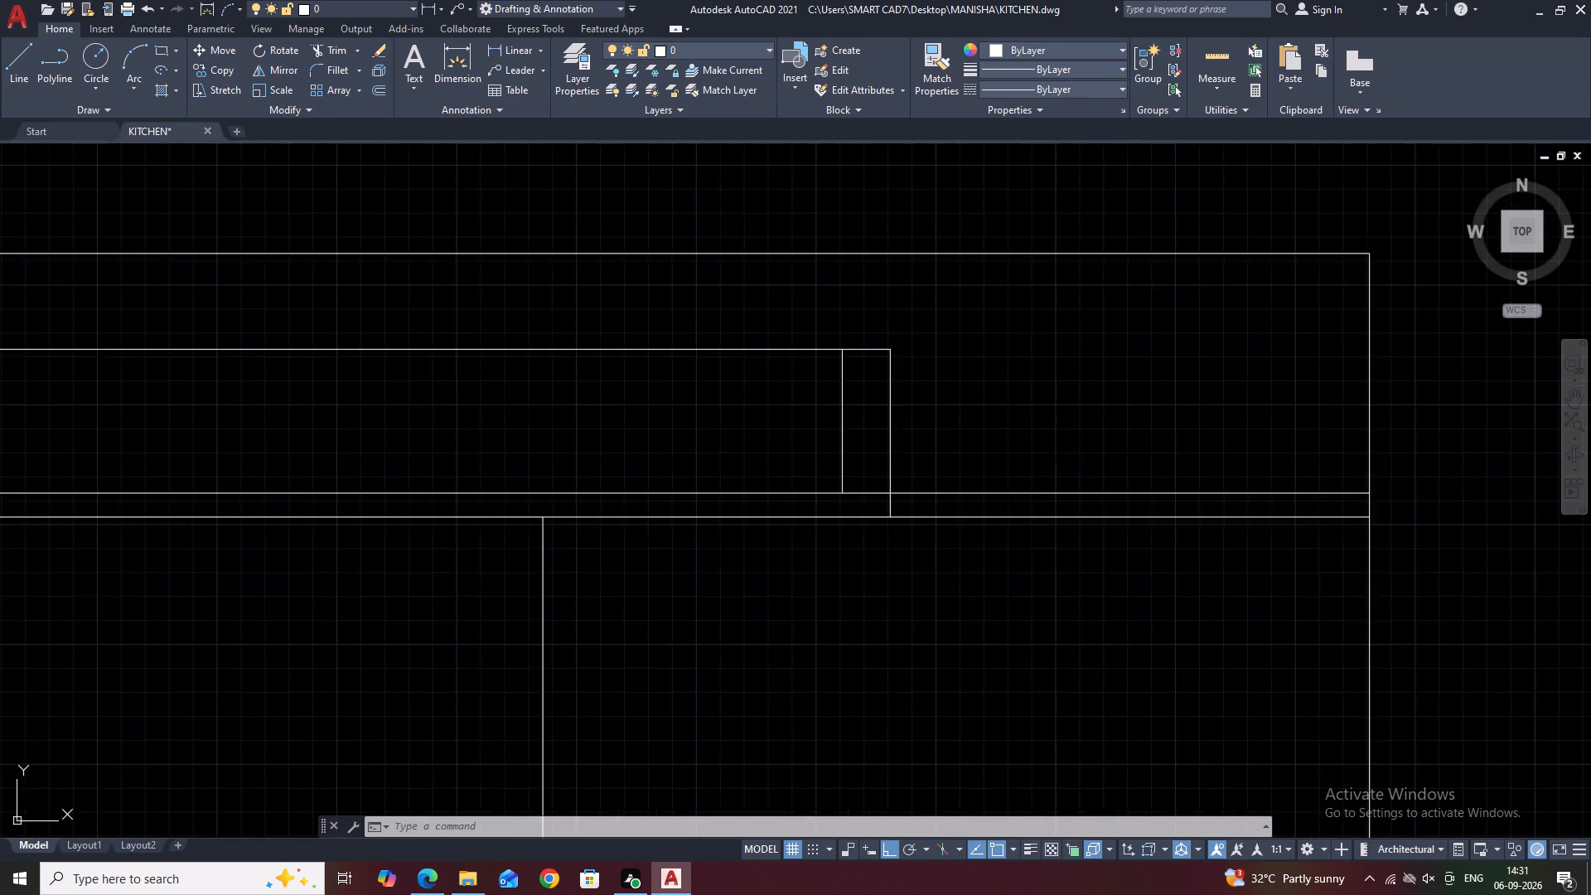
scroll(890, 340, up, 5)
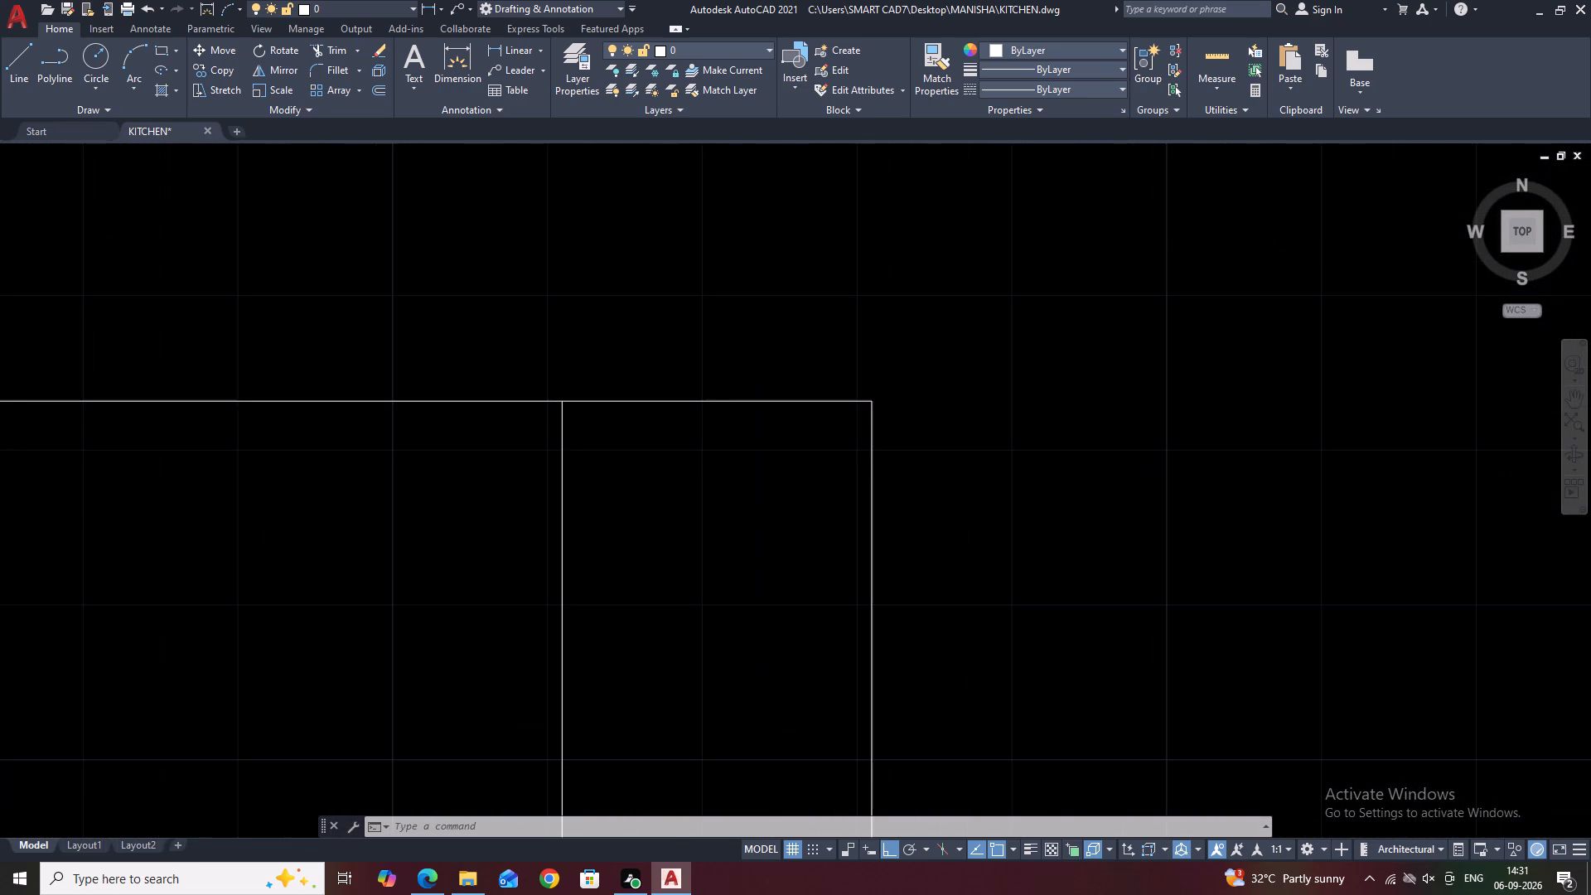
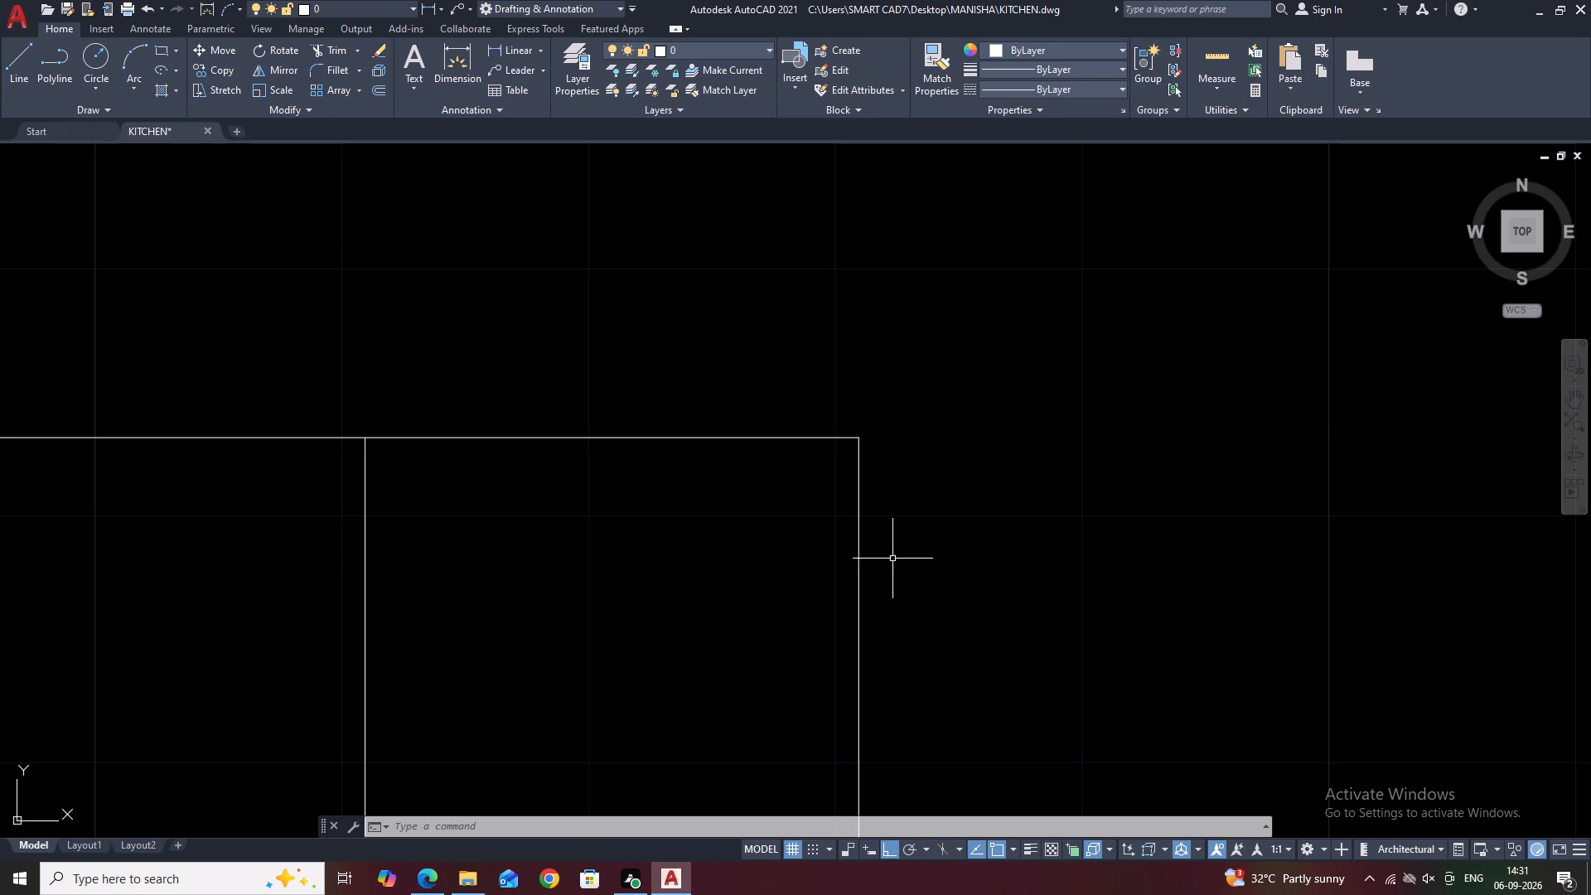
Examine the two kitchen elevations, comparing the wall cabinets, base cabinets, counter ends and sink area.
scroll(891, 496, down, 6)
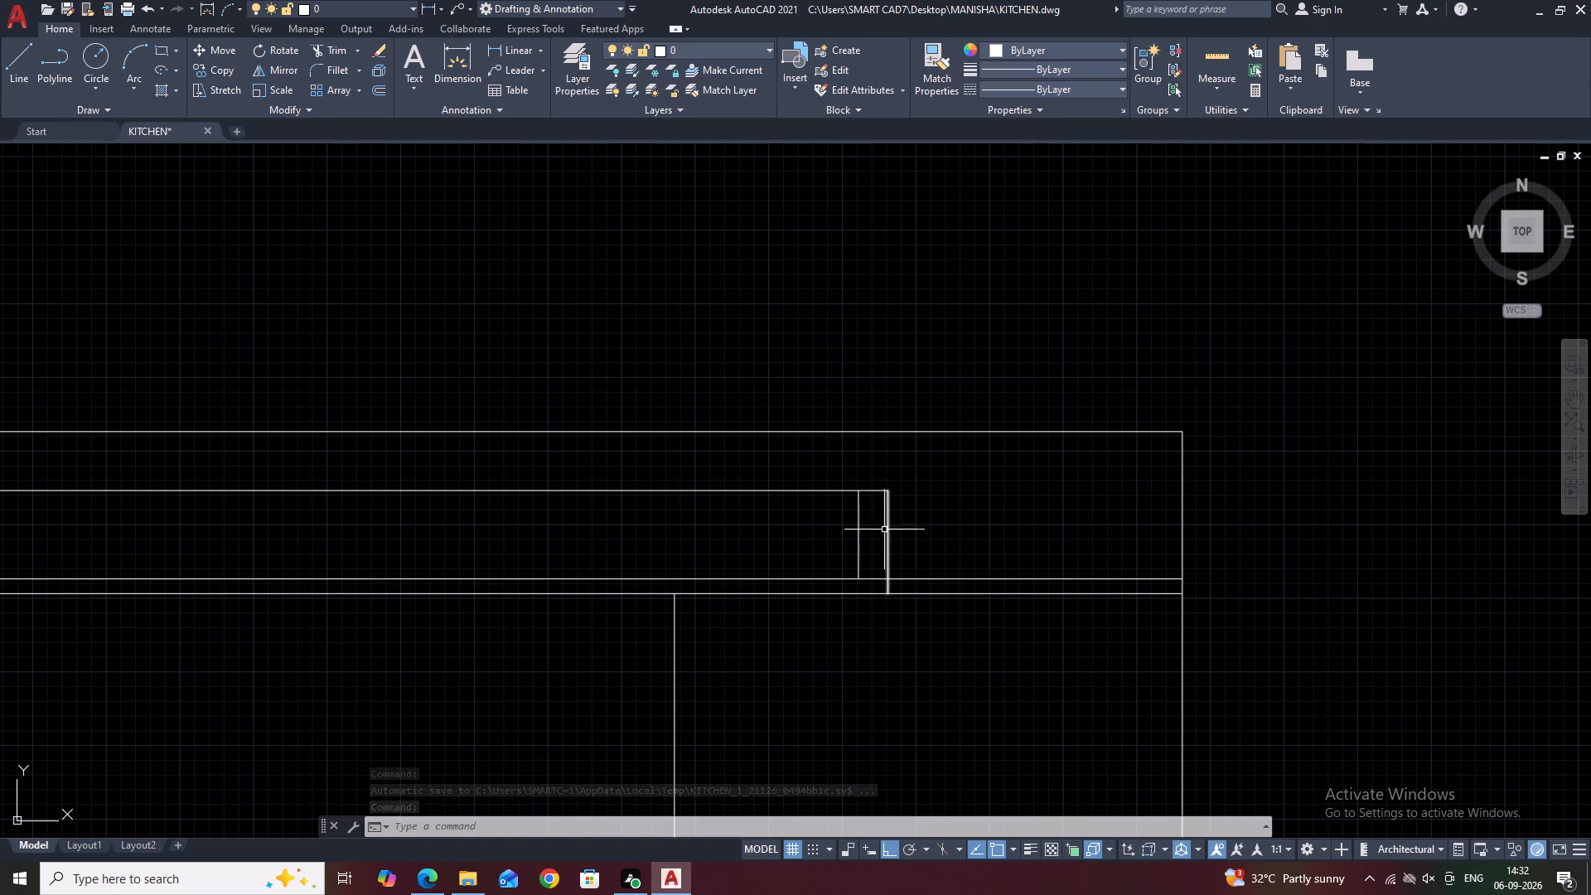
scroll(884, 530, down, 2)
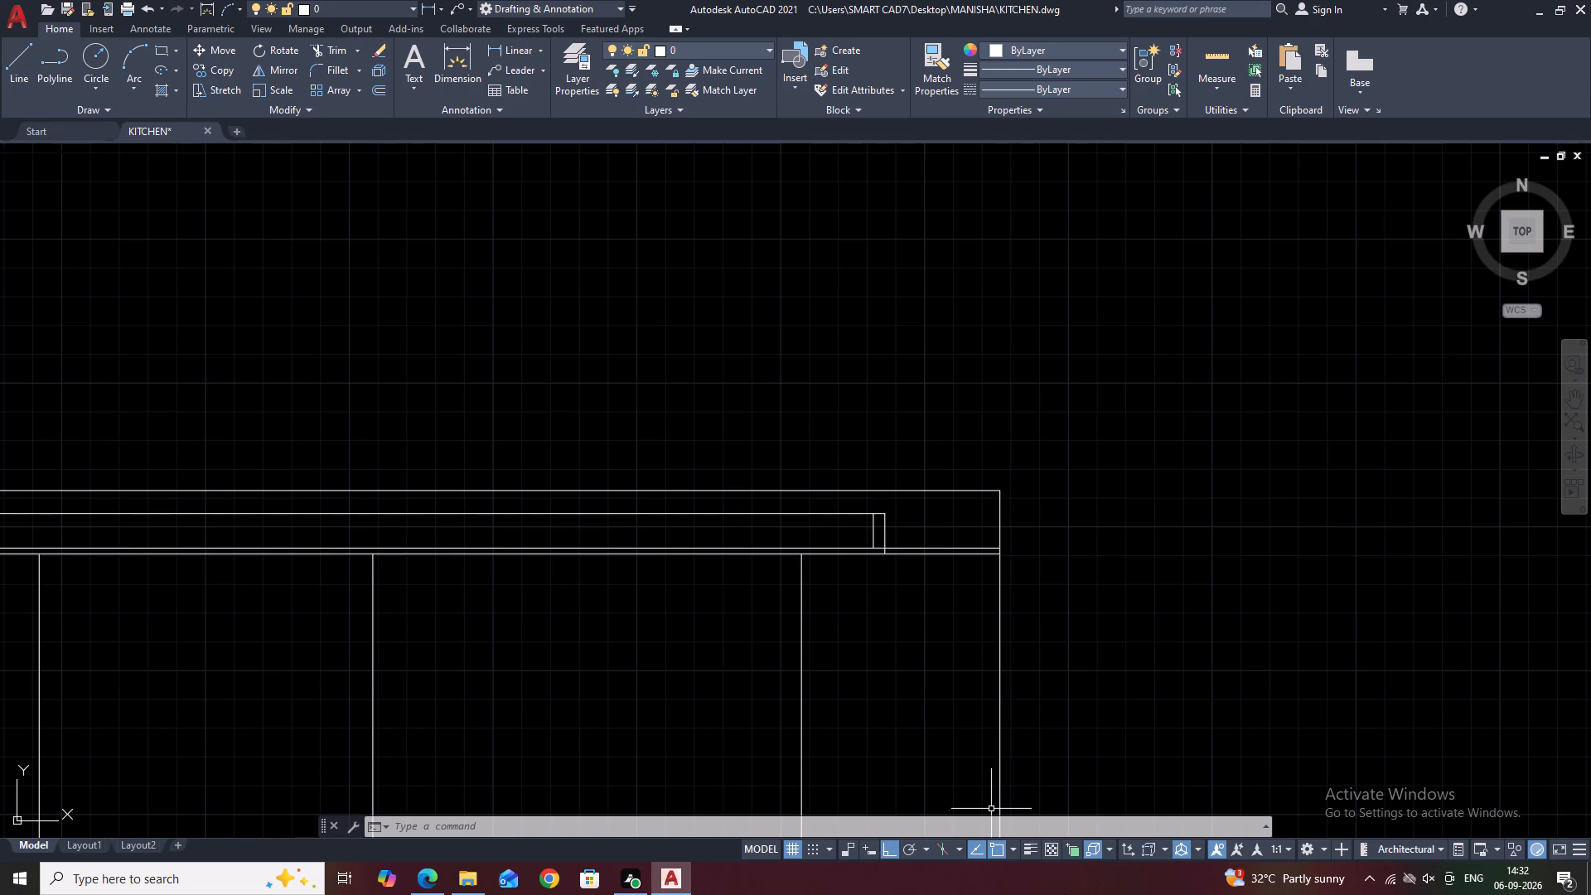
scroll(1061, 894, down, 1)
middle_drag(1012, 713, 987, 485)
middle_drag(976, 609, 985, 502)
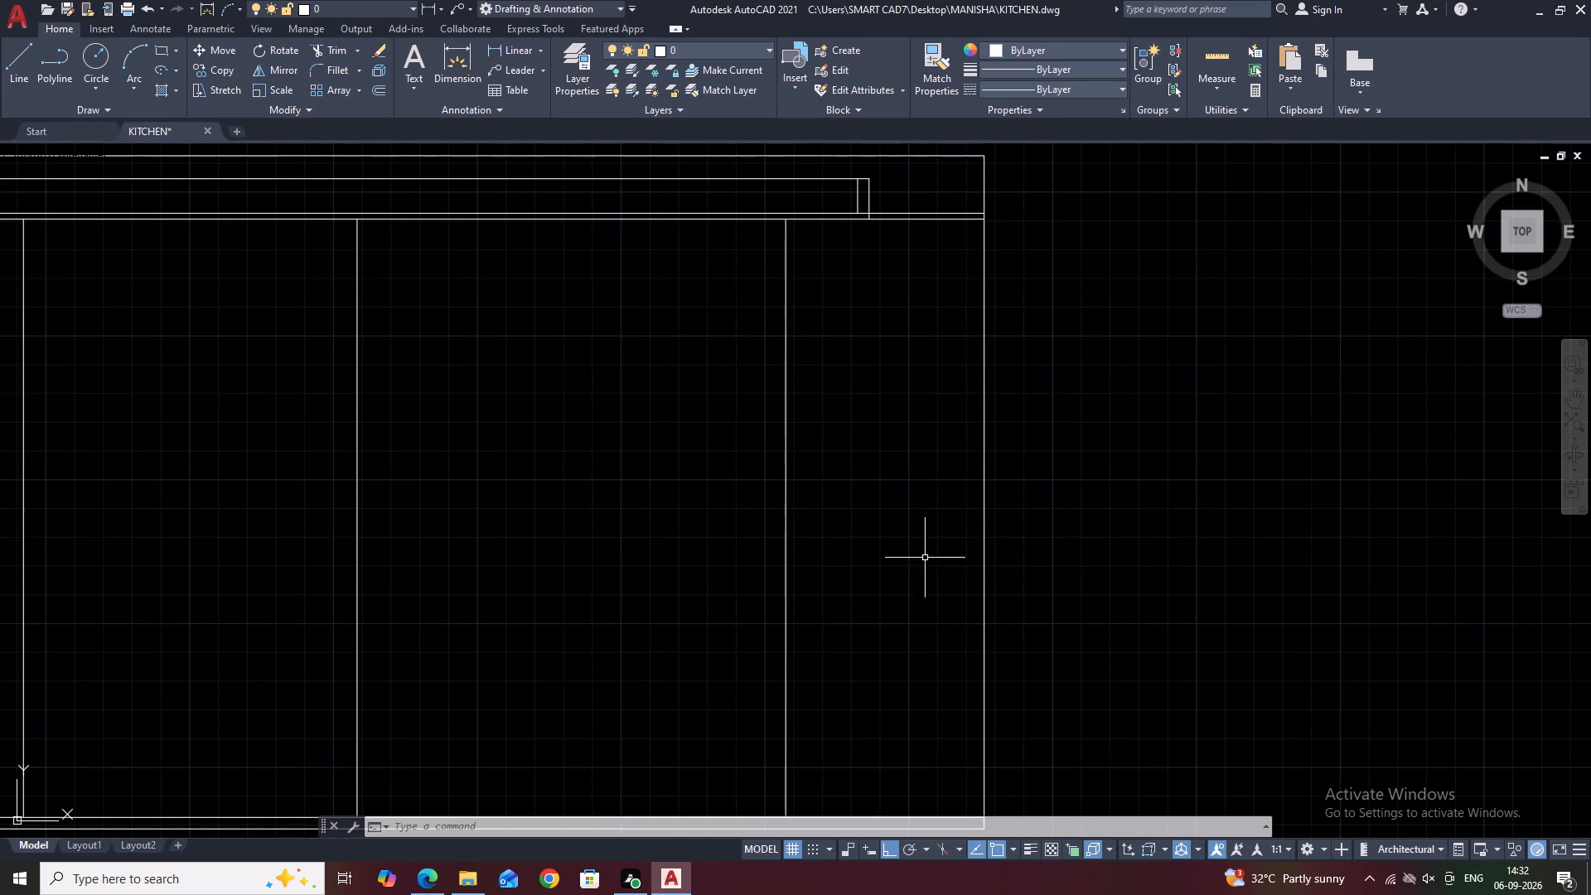
scroll(922, 523, down, 3)
middle_drag(825, 538, 1103, 414)
middle_drag(1067, 484, 1144, 443)
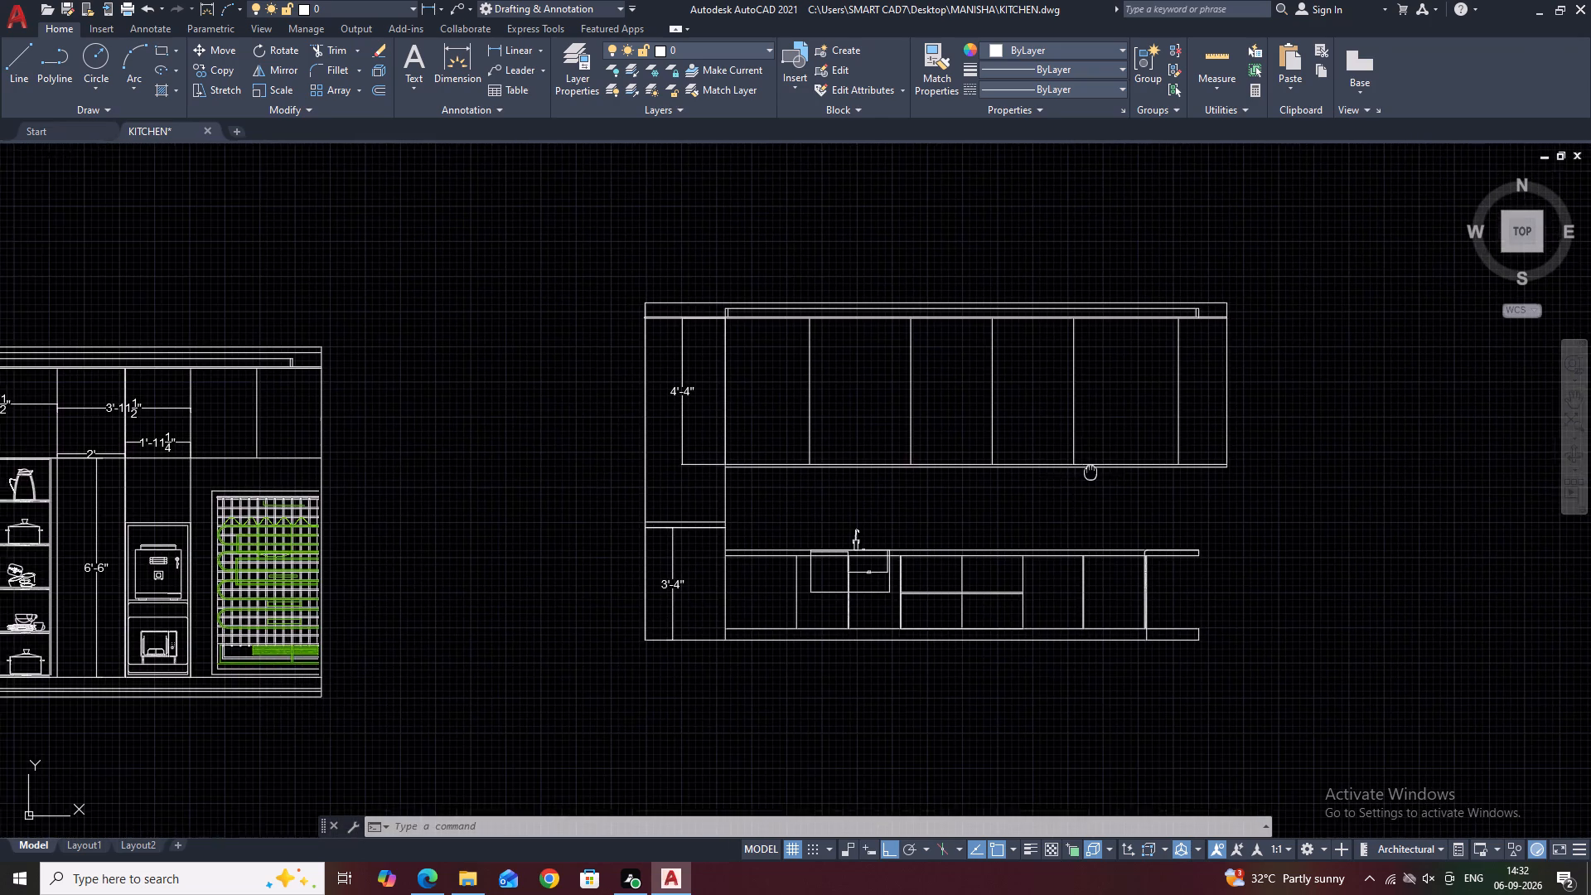
middle_drag(1144, 443, 1153, 436)
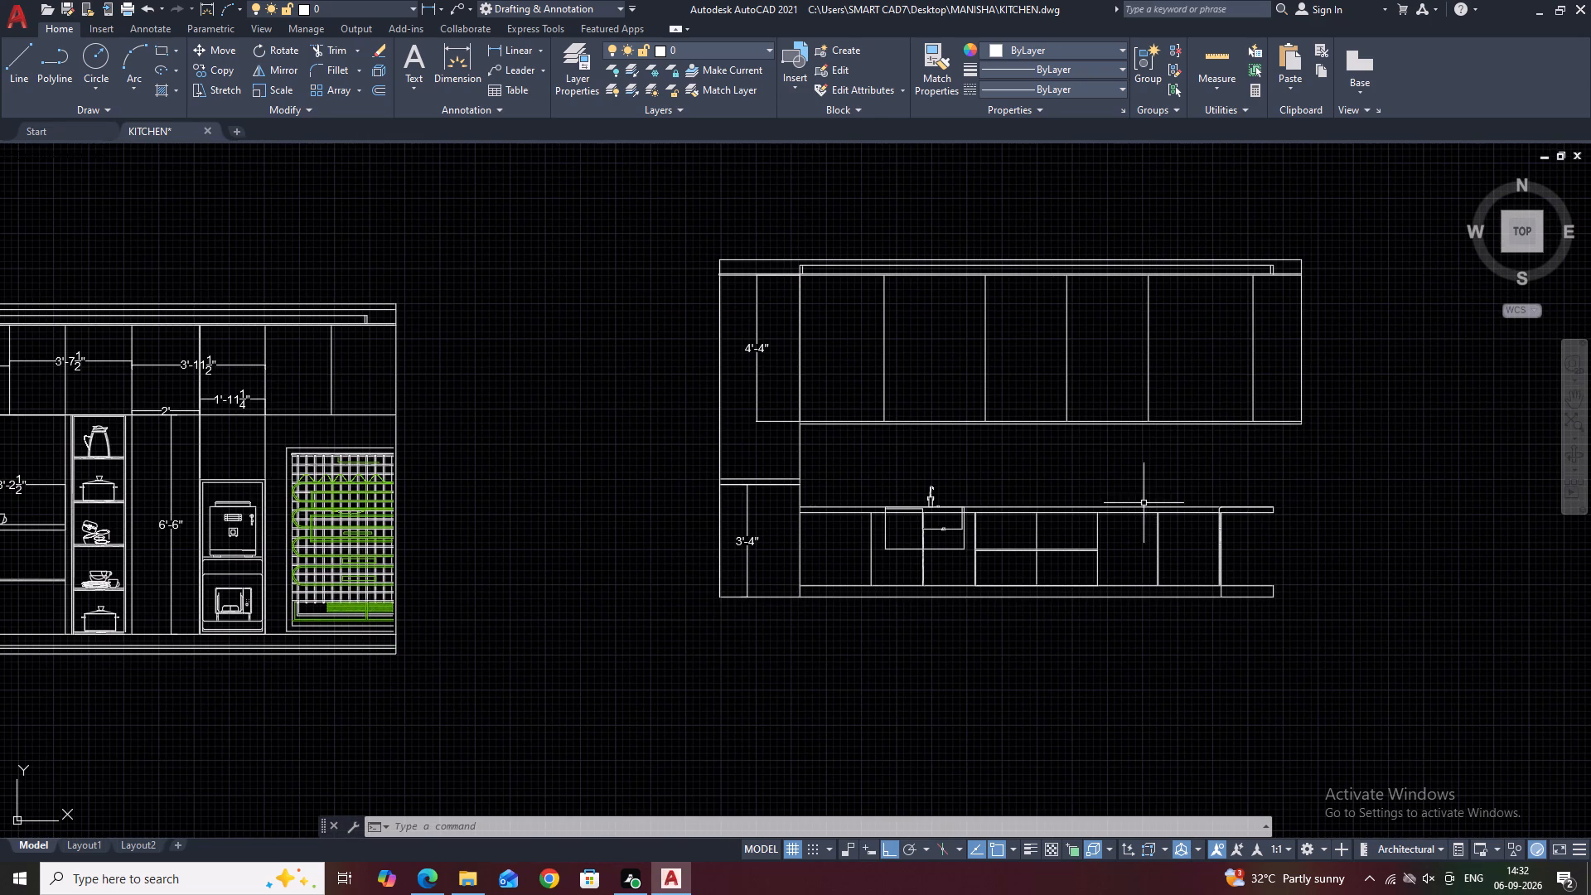
scroll(1144, 506, down, 1)
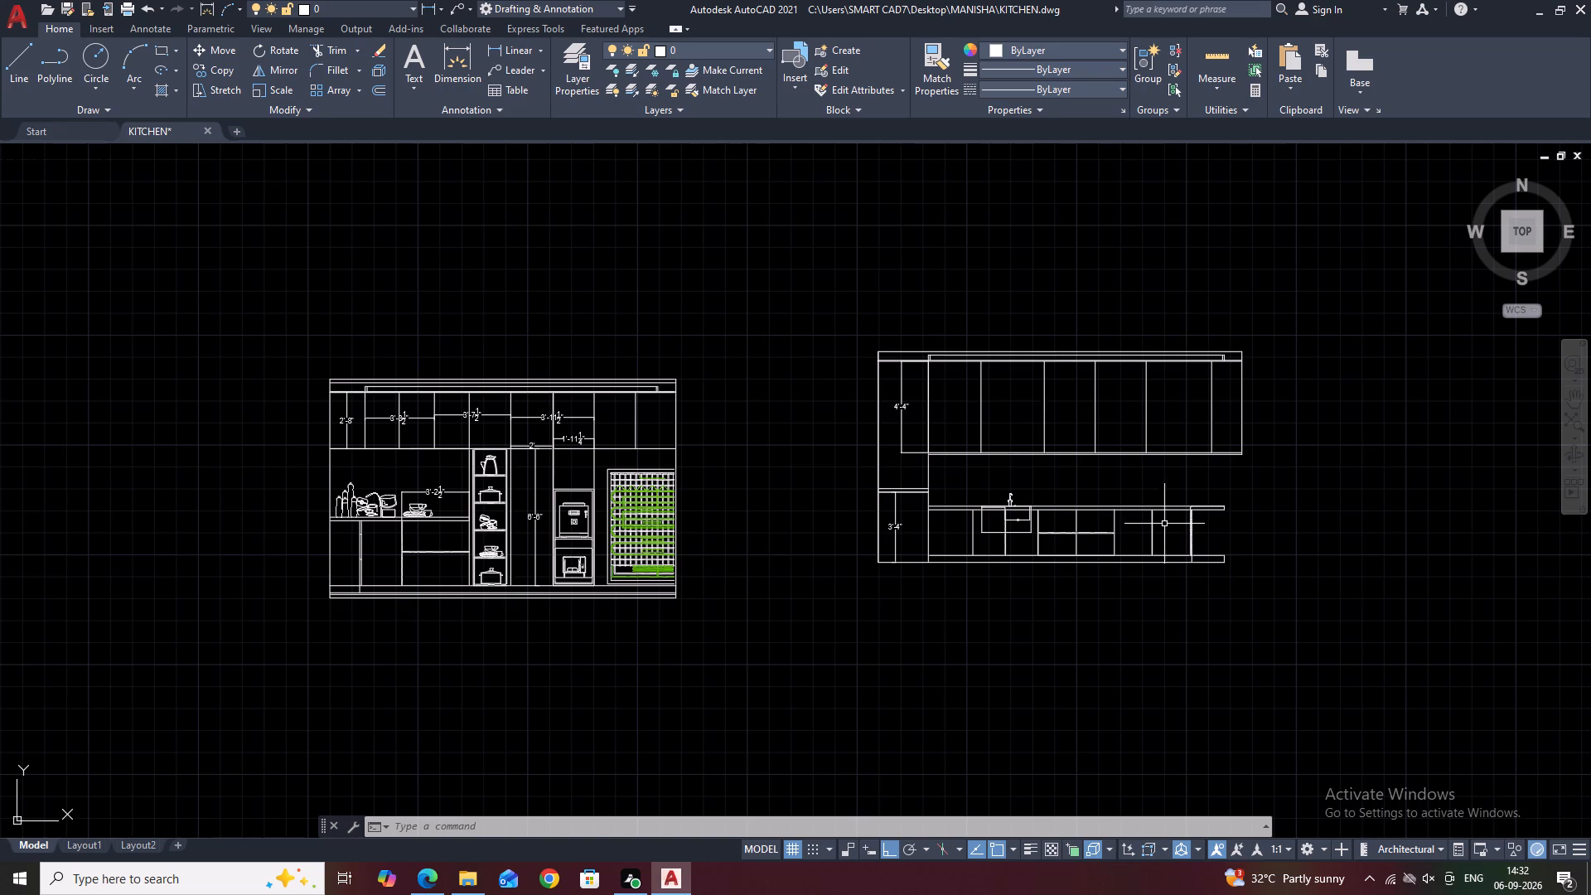
scroll(1168, 530, down, 2)
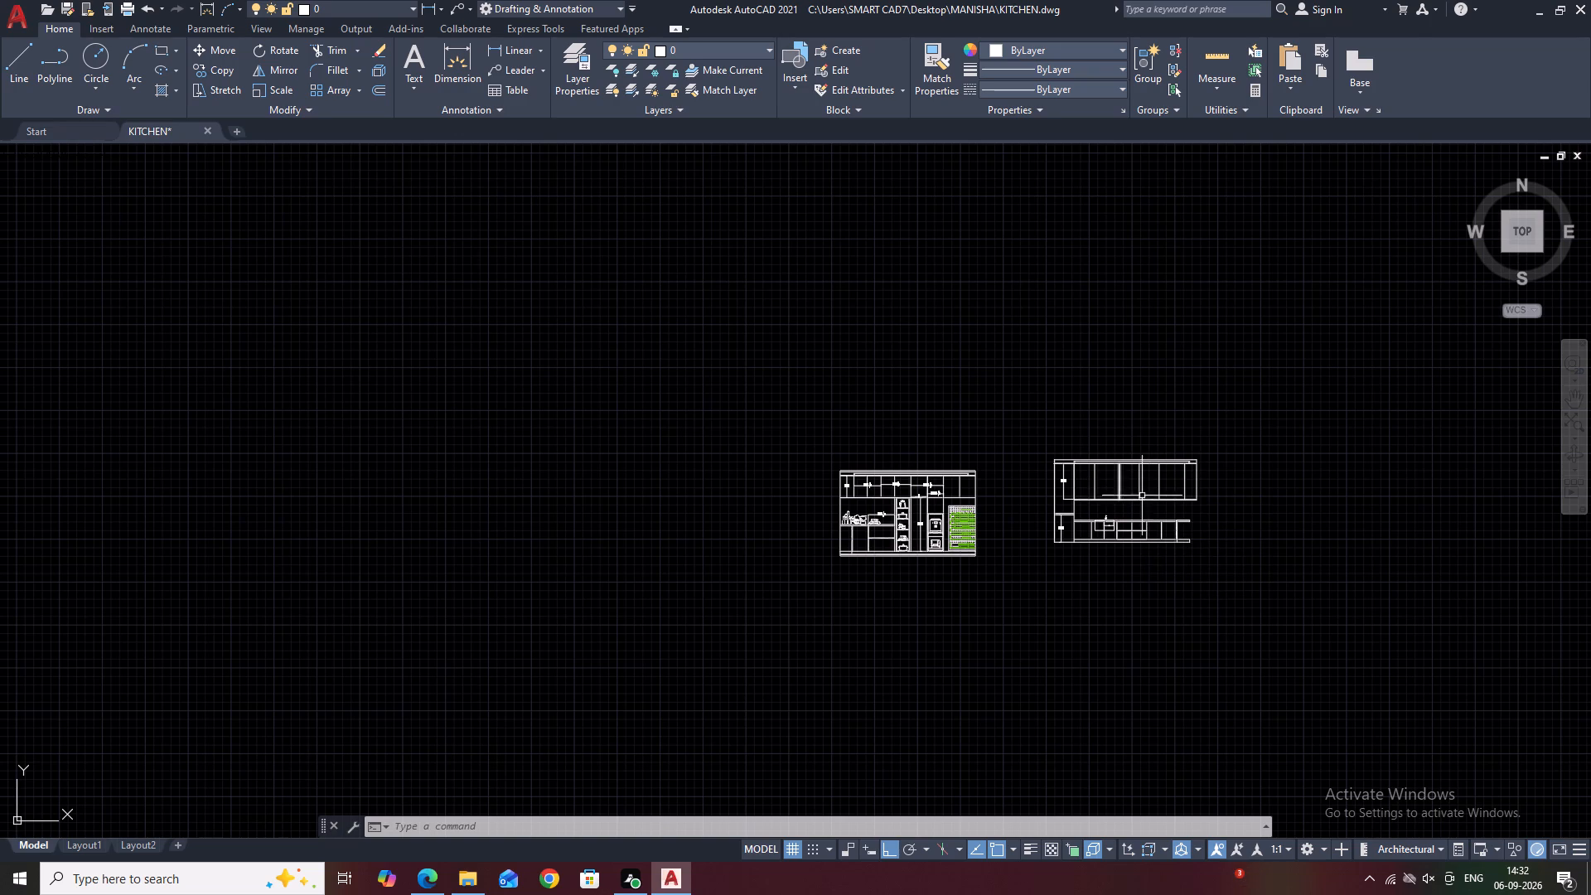
middle_drag(1150, 491, 1076, 463)
scroll(1102, 516, up, 2)
middle_drag(1156, 442, 1027, 461)
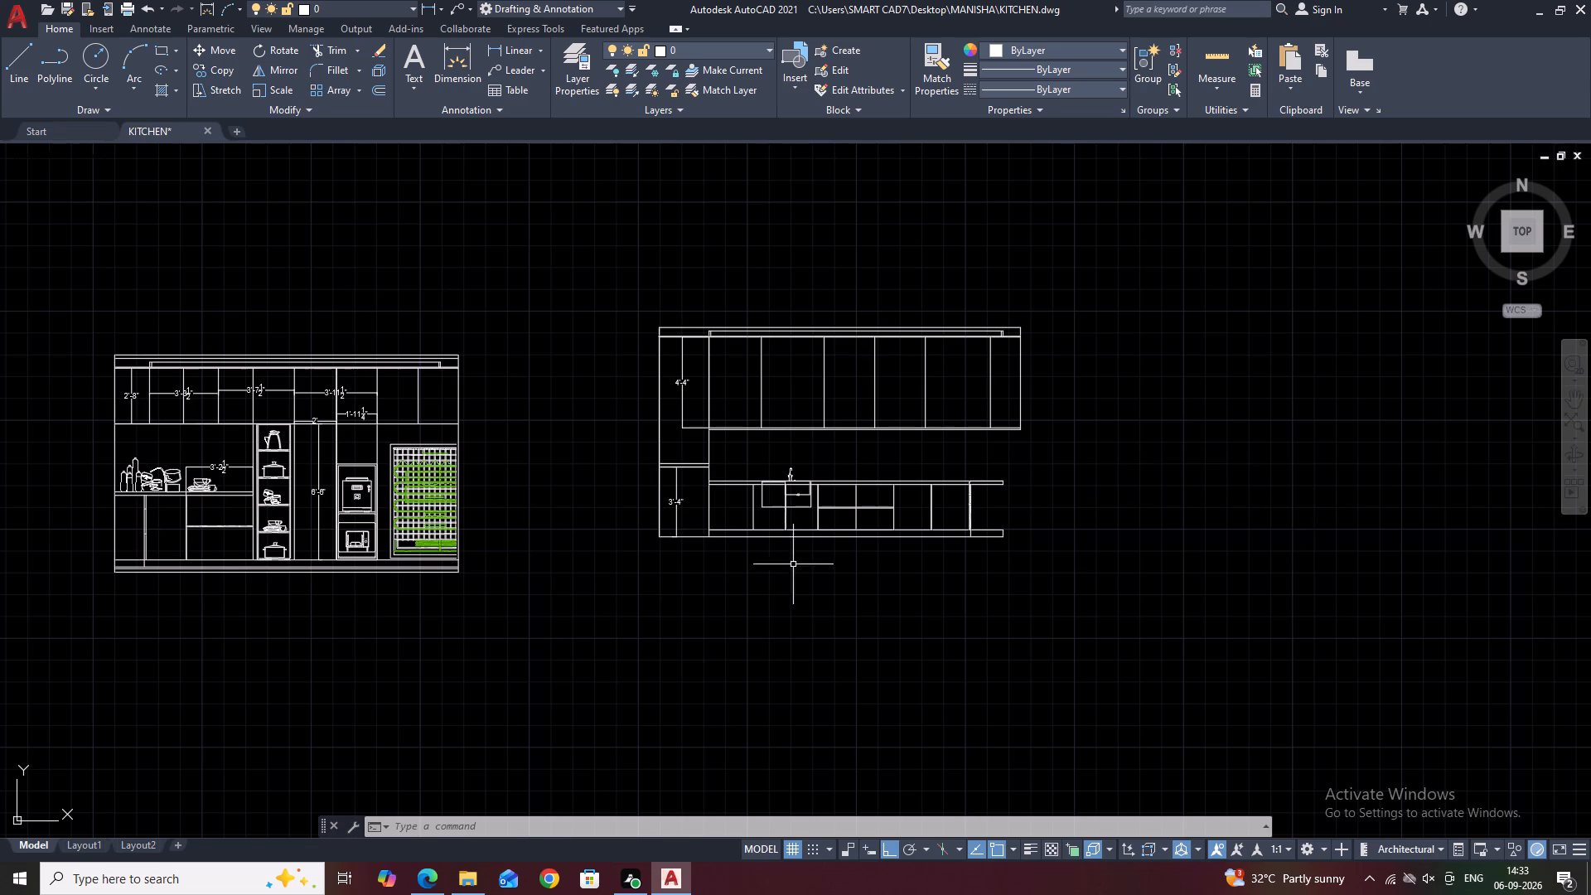
middle_drag(511, 564, 664, 500)
scroll(661, 499, down, 1)
scroll(902, 453, up, 1)
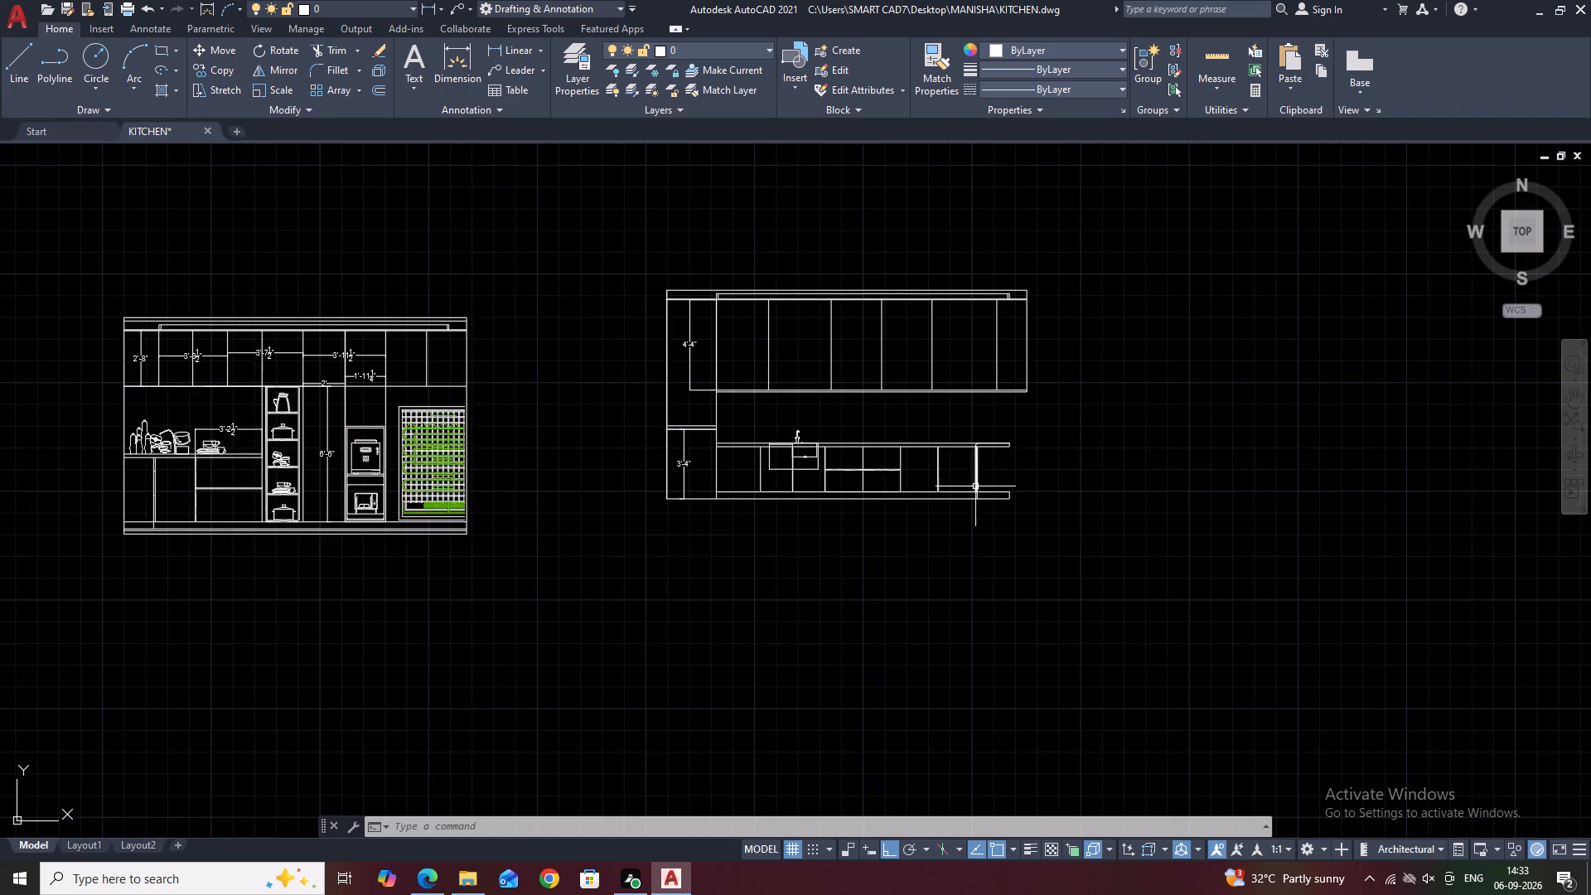
scroll(977, 479, up, 2)
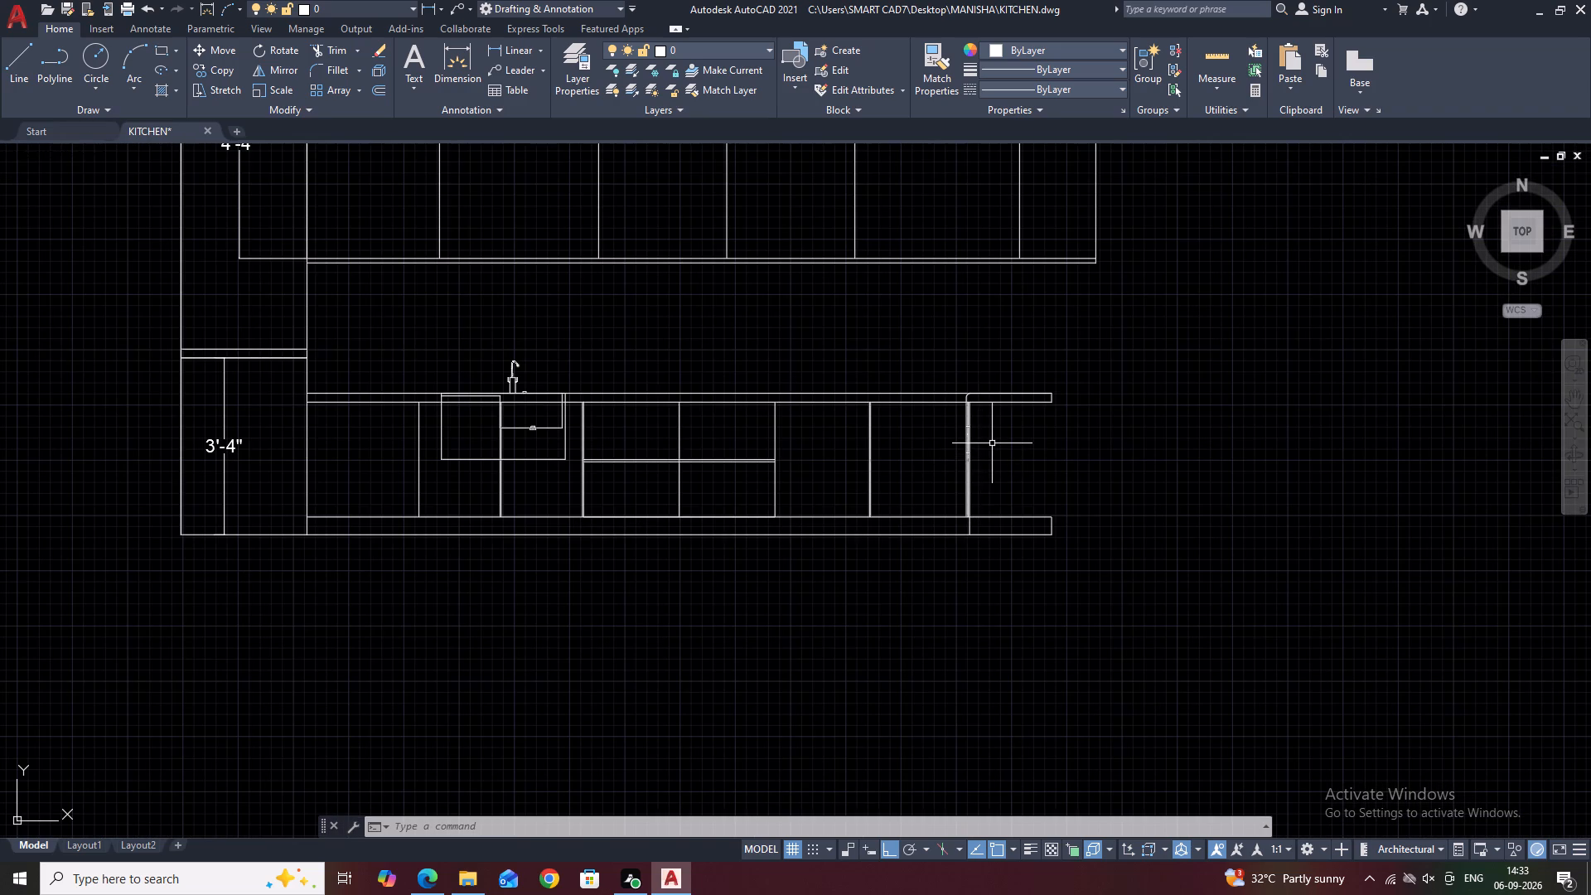
middle_drag(461, 513, 578, 519)
scroll(623, 511, down, 2)
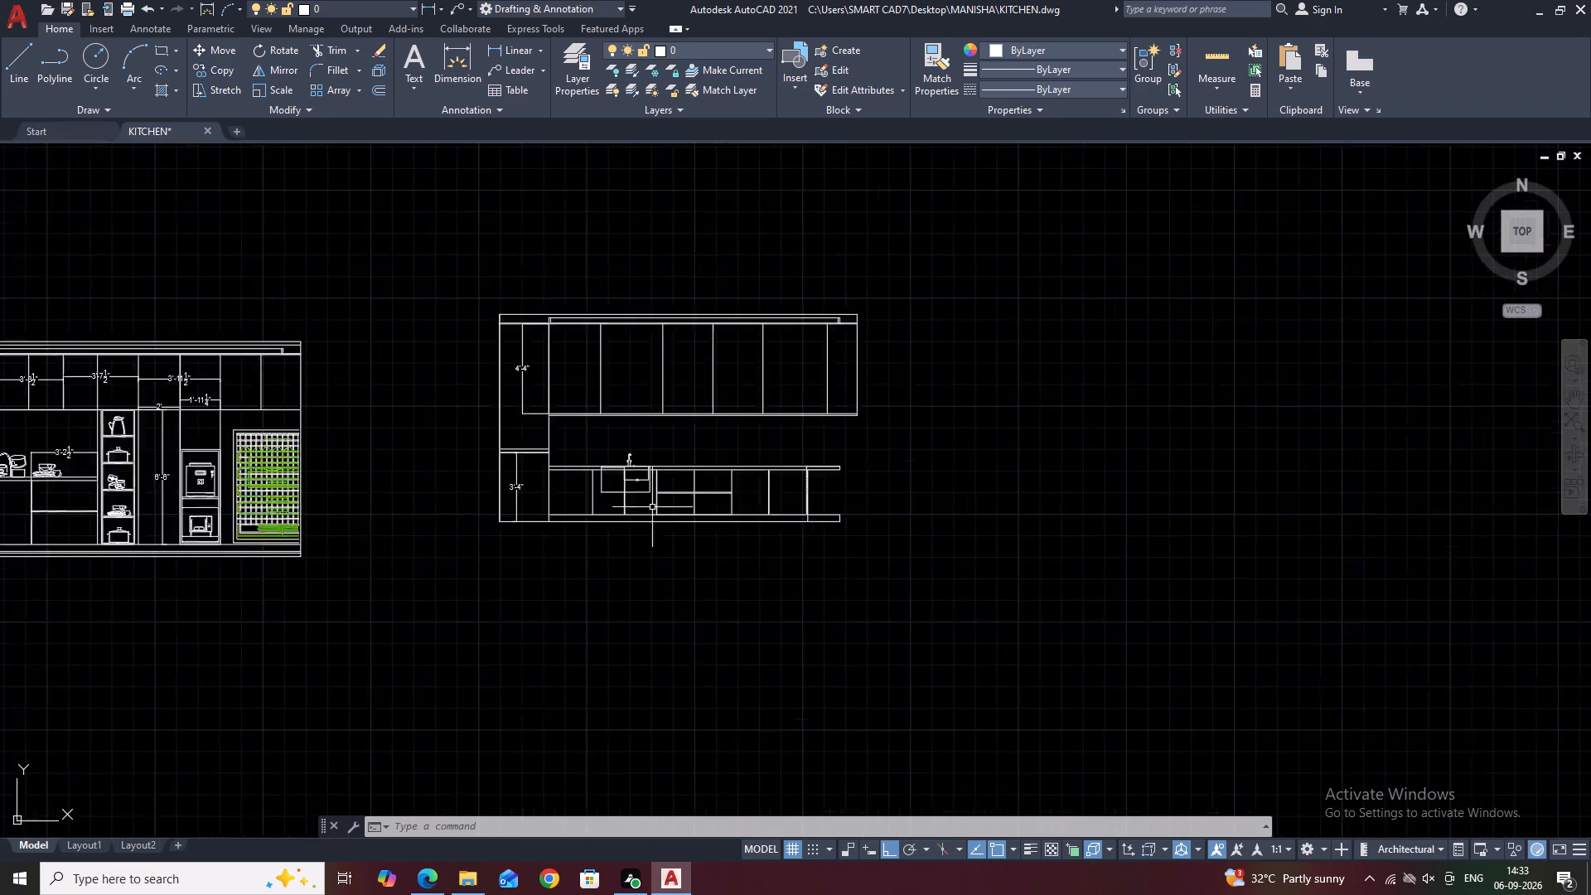
scroll(665, 506, down, 2)
scroll(331, 520, up, 2)
scroll(673, 413, up, 3)
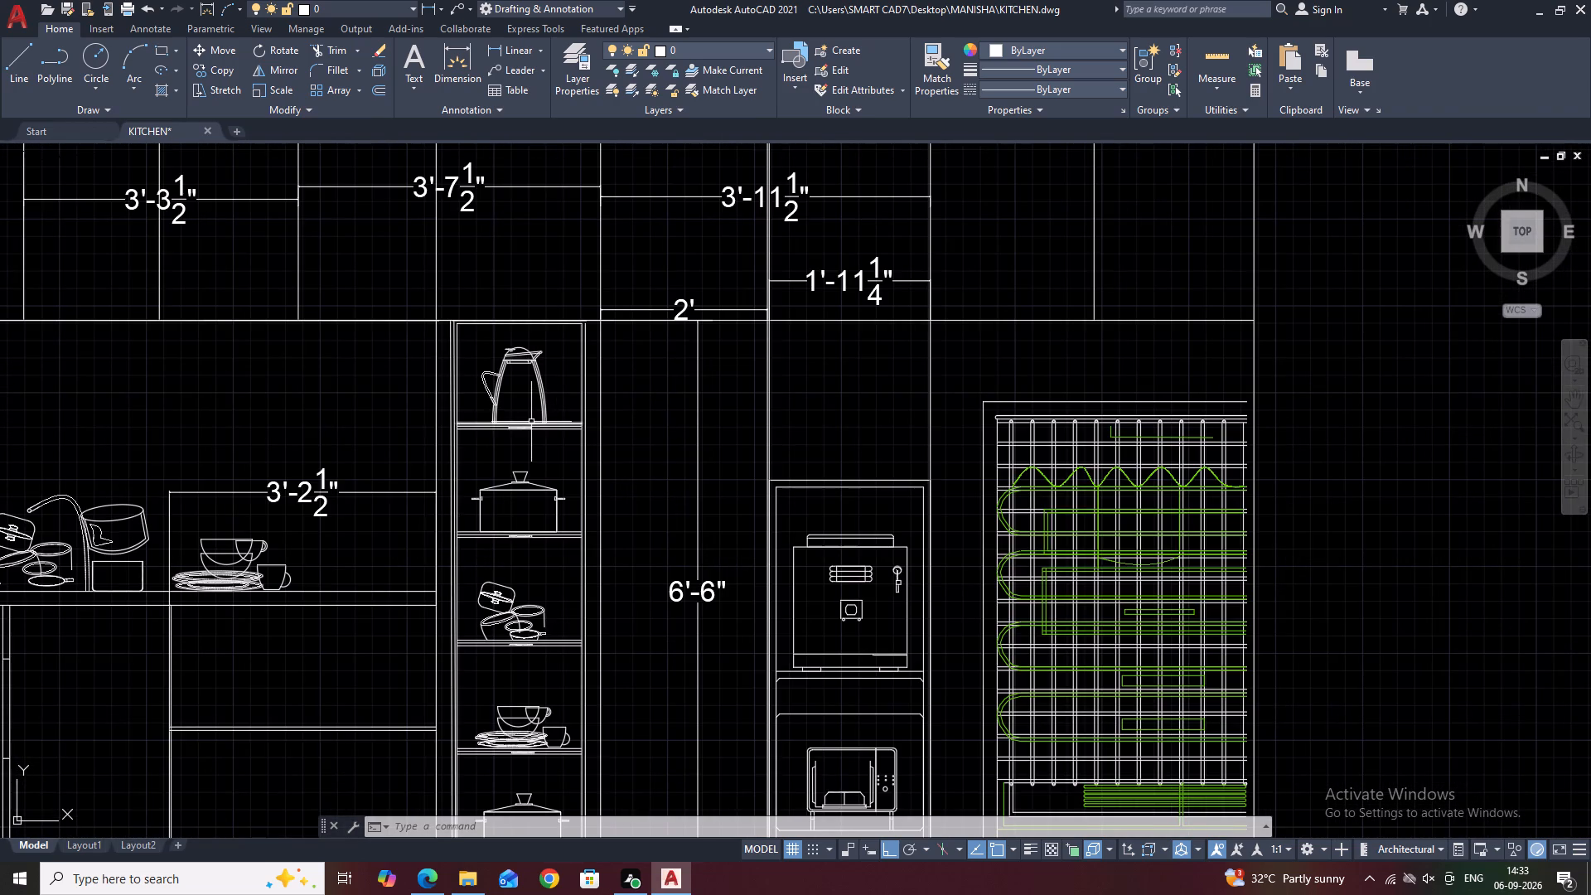
scroll(530, 419, up, 1)
scroll(542, 463, down, 5)
middle_drag(752, 471, 713, 463)
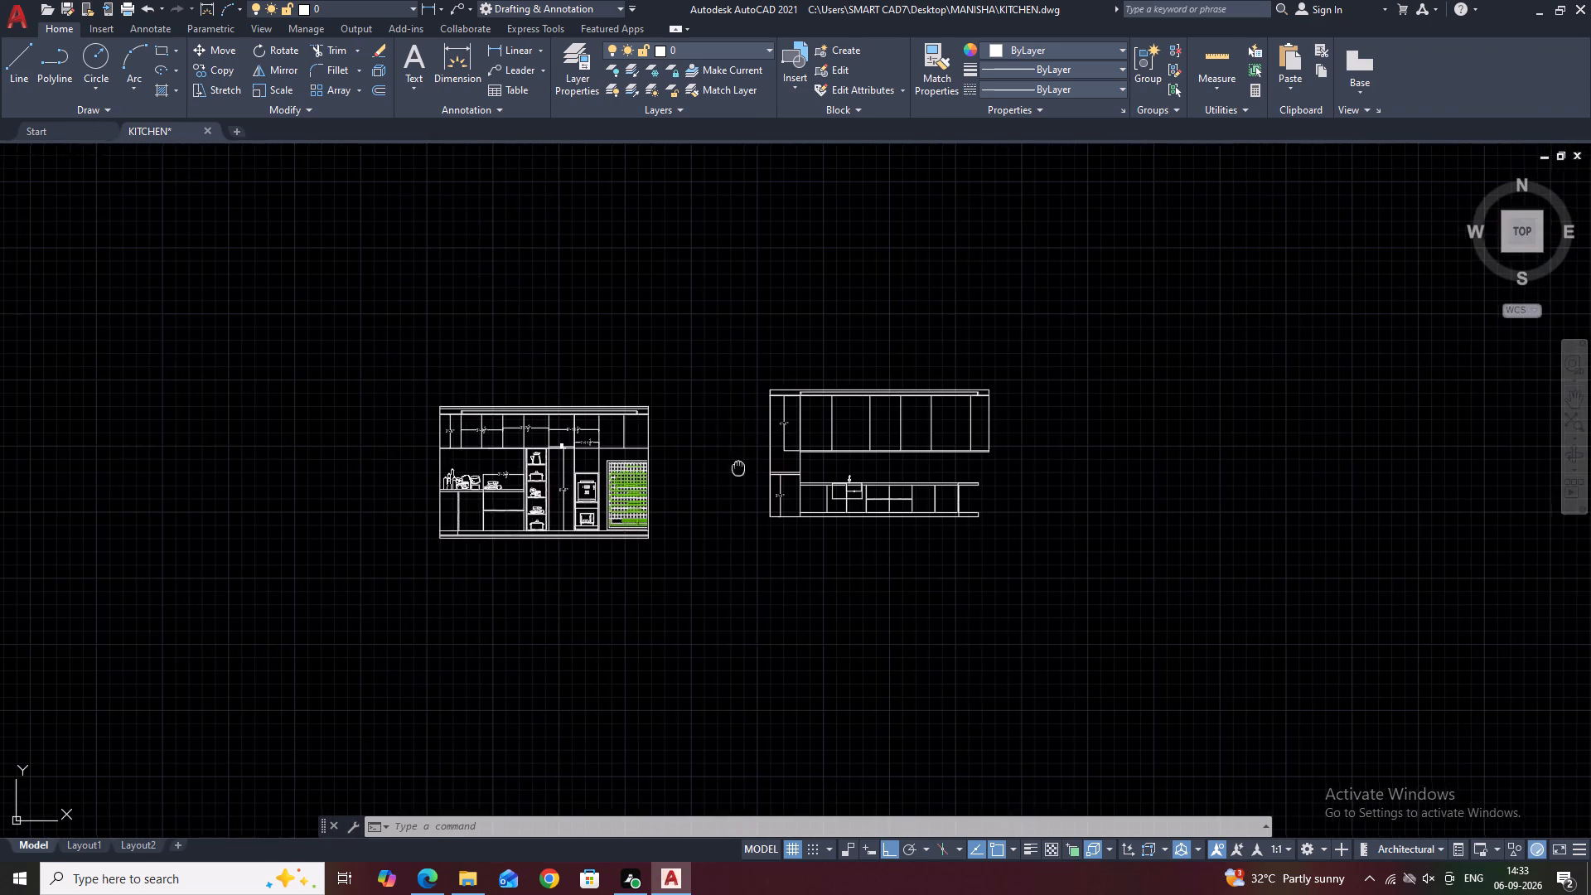
middle_drag(713, 463, 631, 438)
scroll(754, 458, up, 4)
middle_click(1010, 444)
middle_drag(1028, 433, 933, 456)
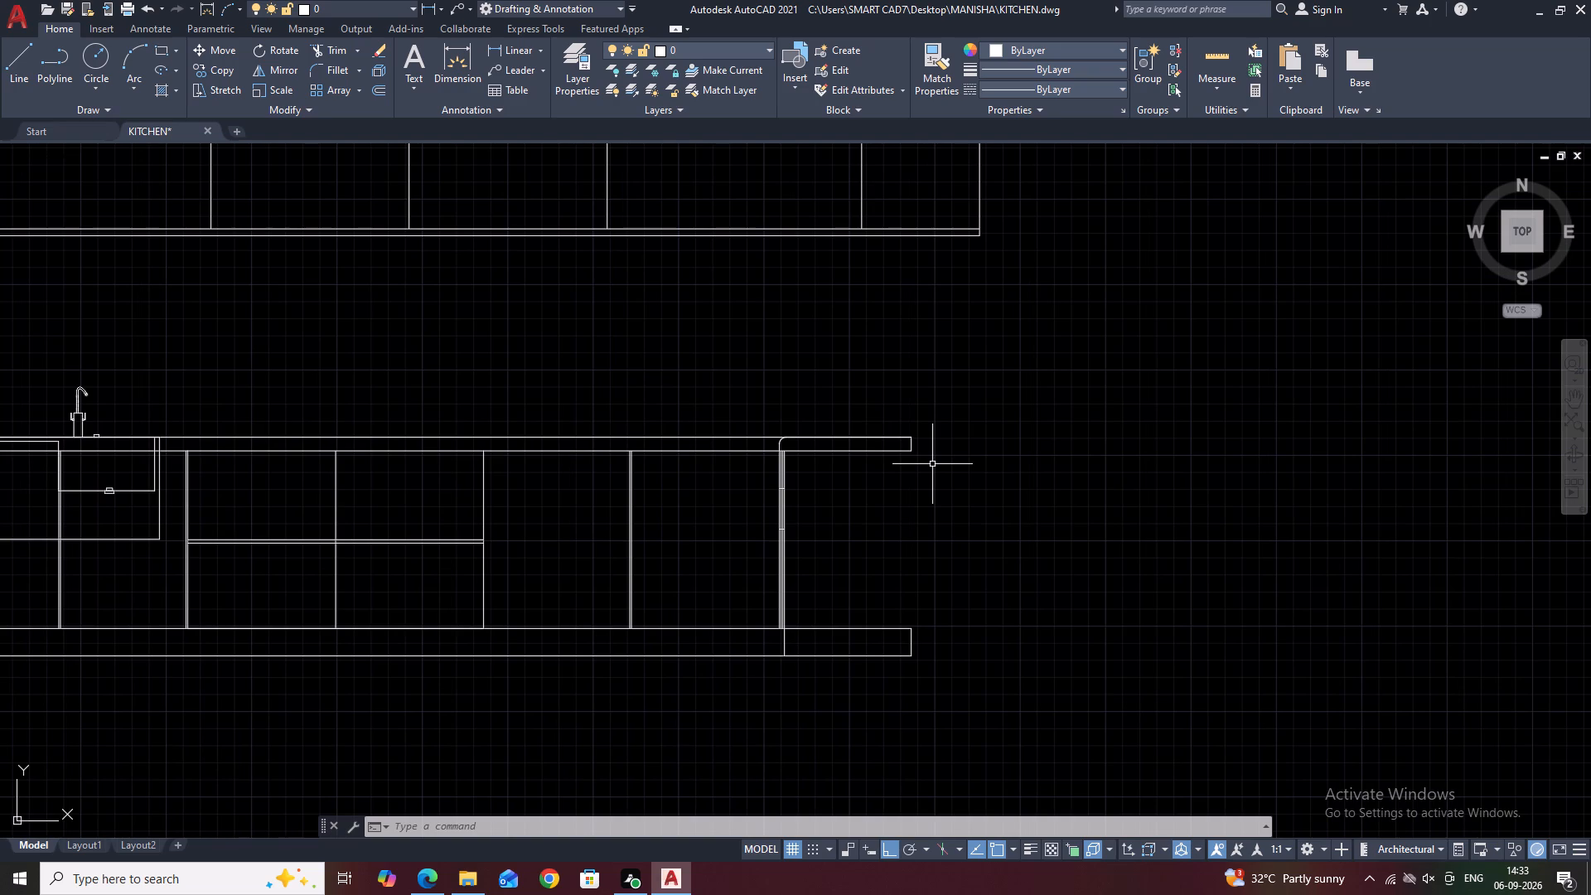
scroll(767, 399, down, 2)
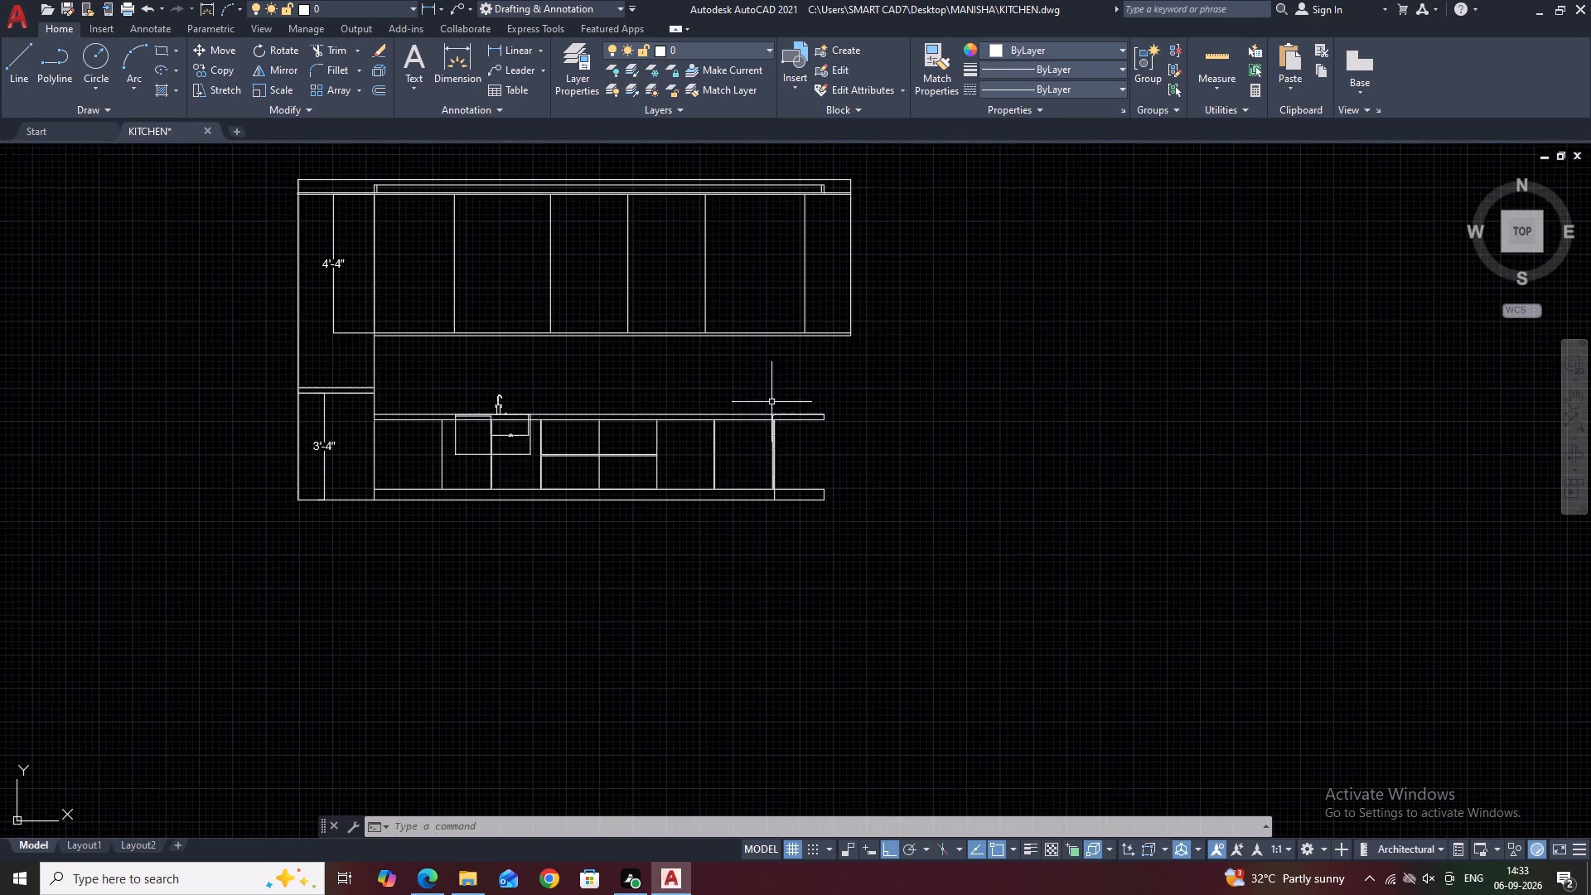
middle_drag(835, 312, 1028, 359)
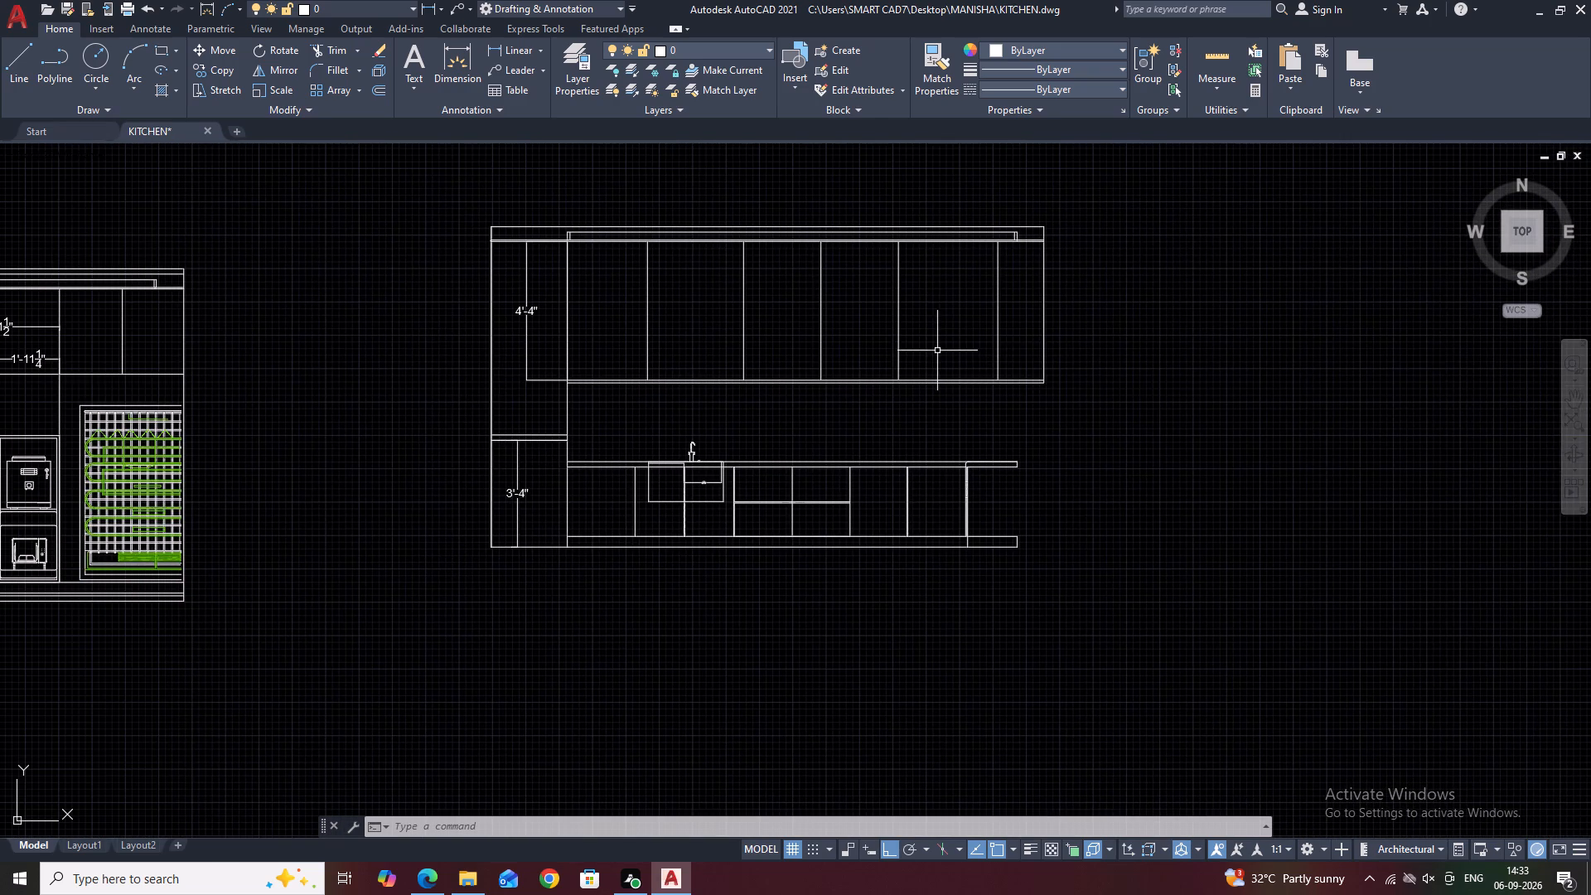
middle_drag(936, 352, 1113, 458)
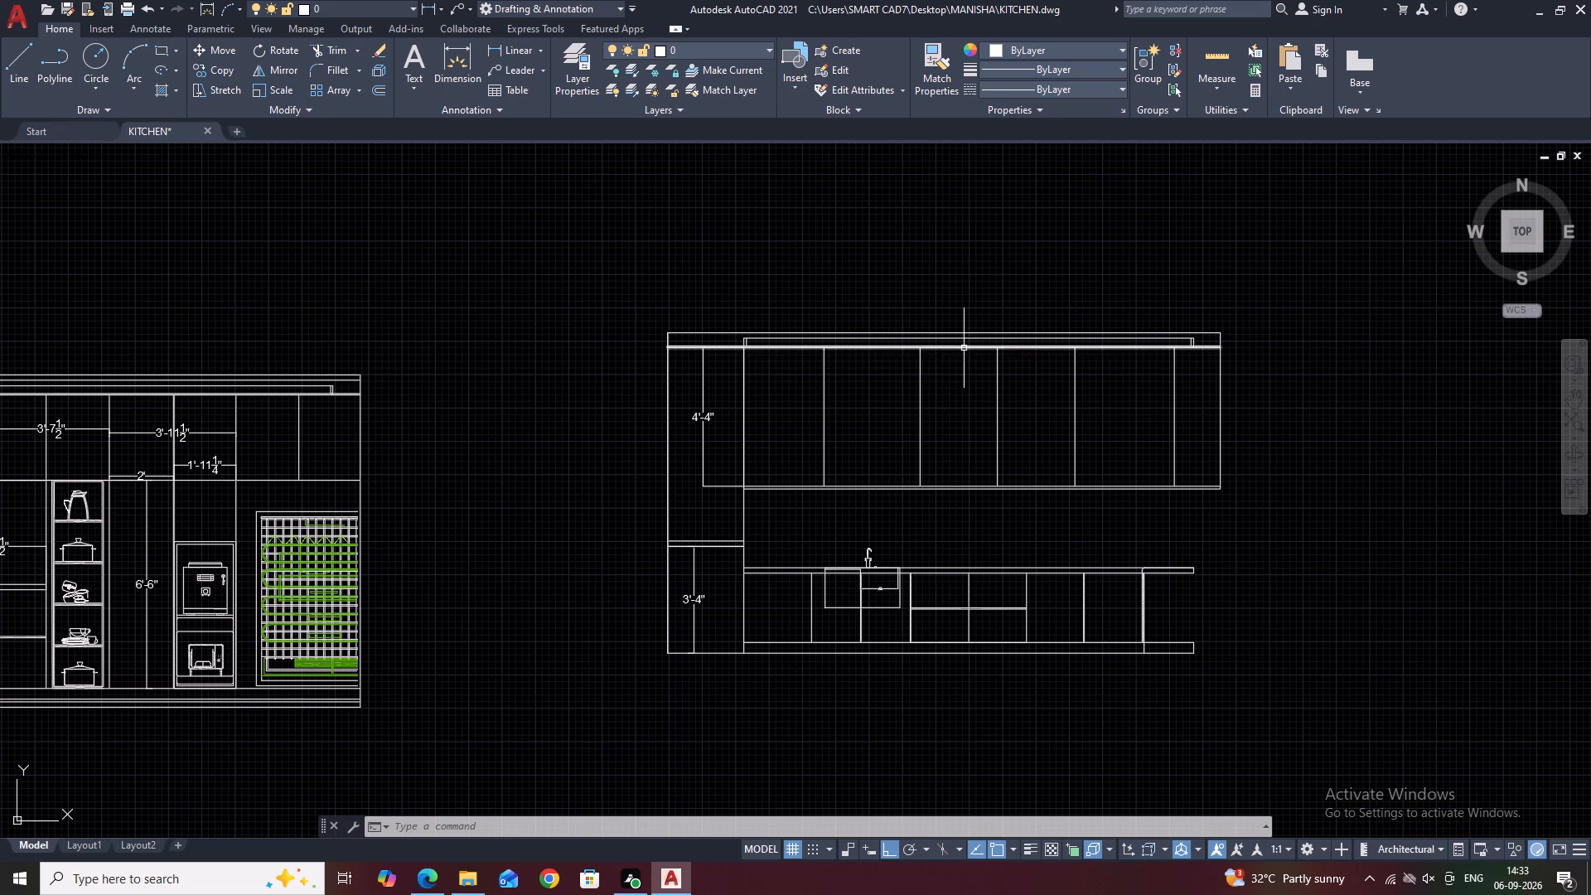
Offset the line along the top of the wall cabinets 2'3" downward in the sink elevation.
scroll(867, 474, up, 1)
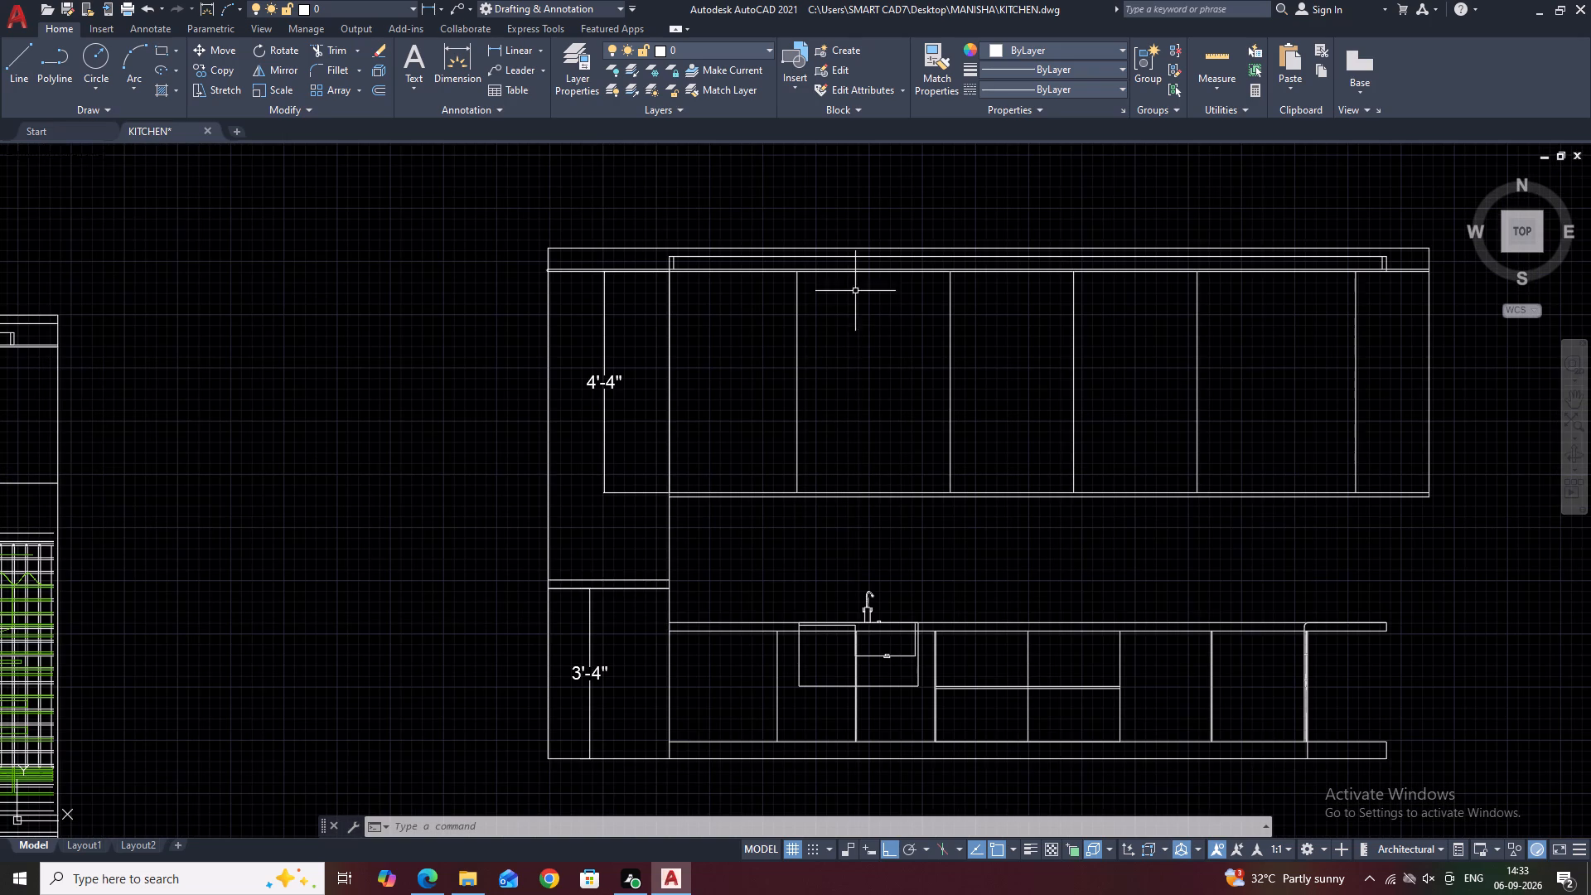
click(857, 271)
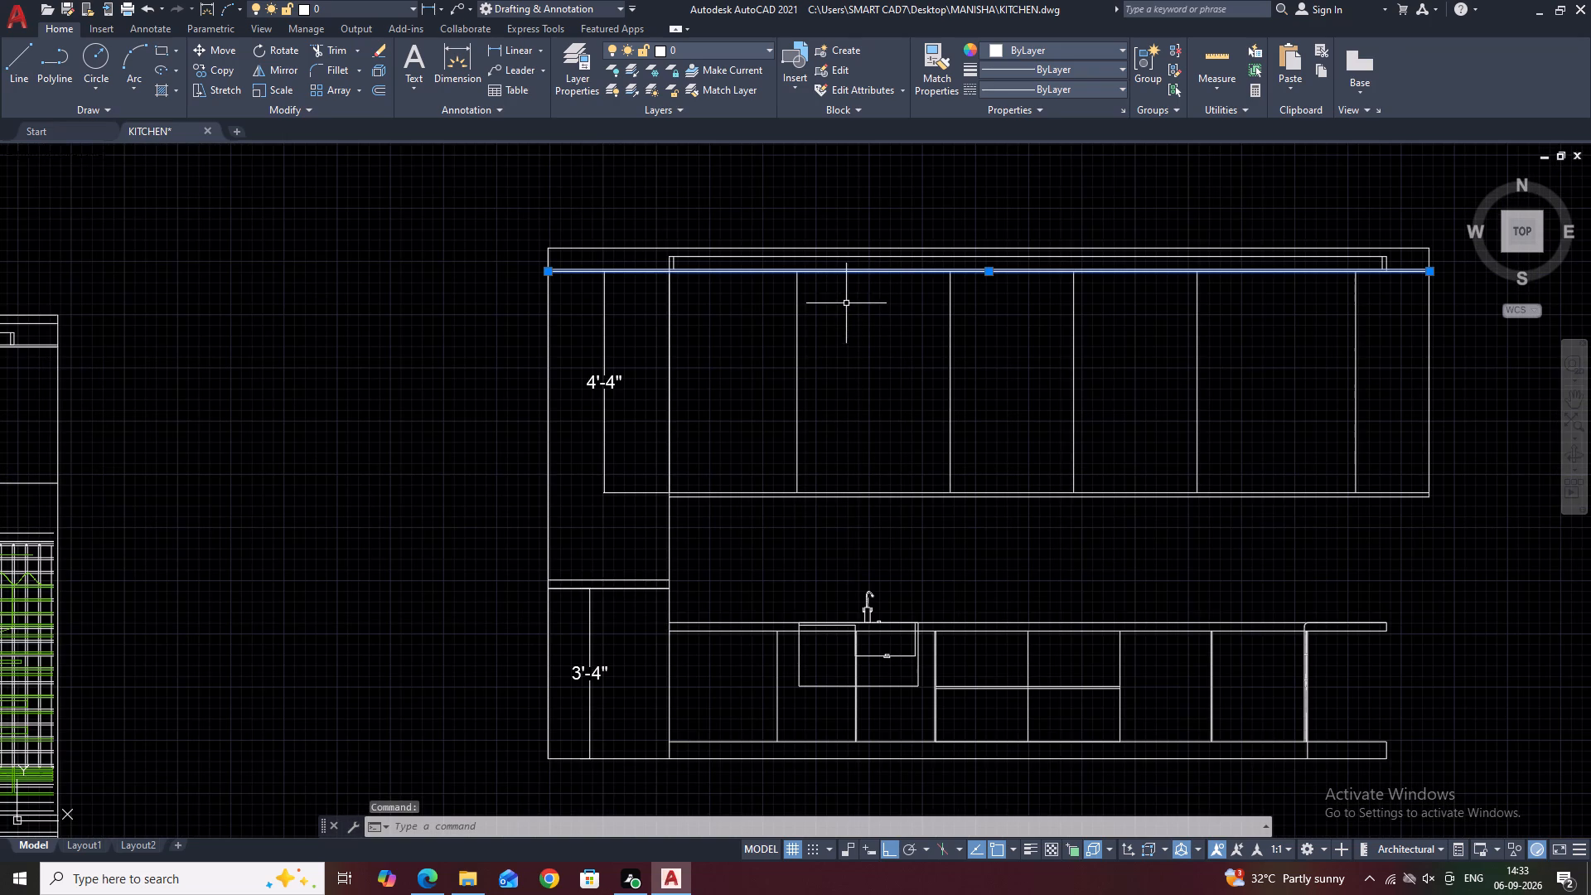
key(Escape)
scroll(825, 281, up, 2)
click(836, 259)
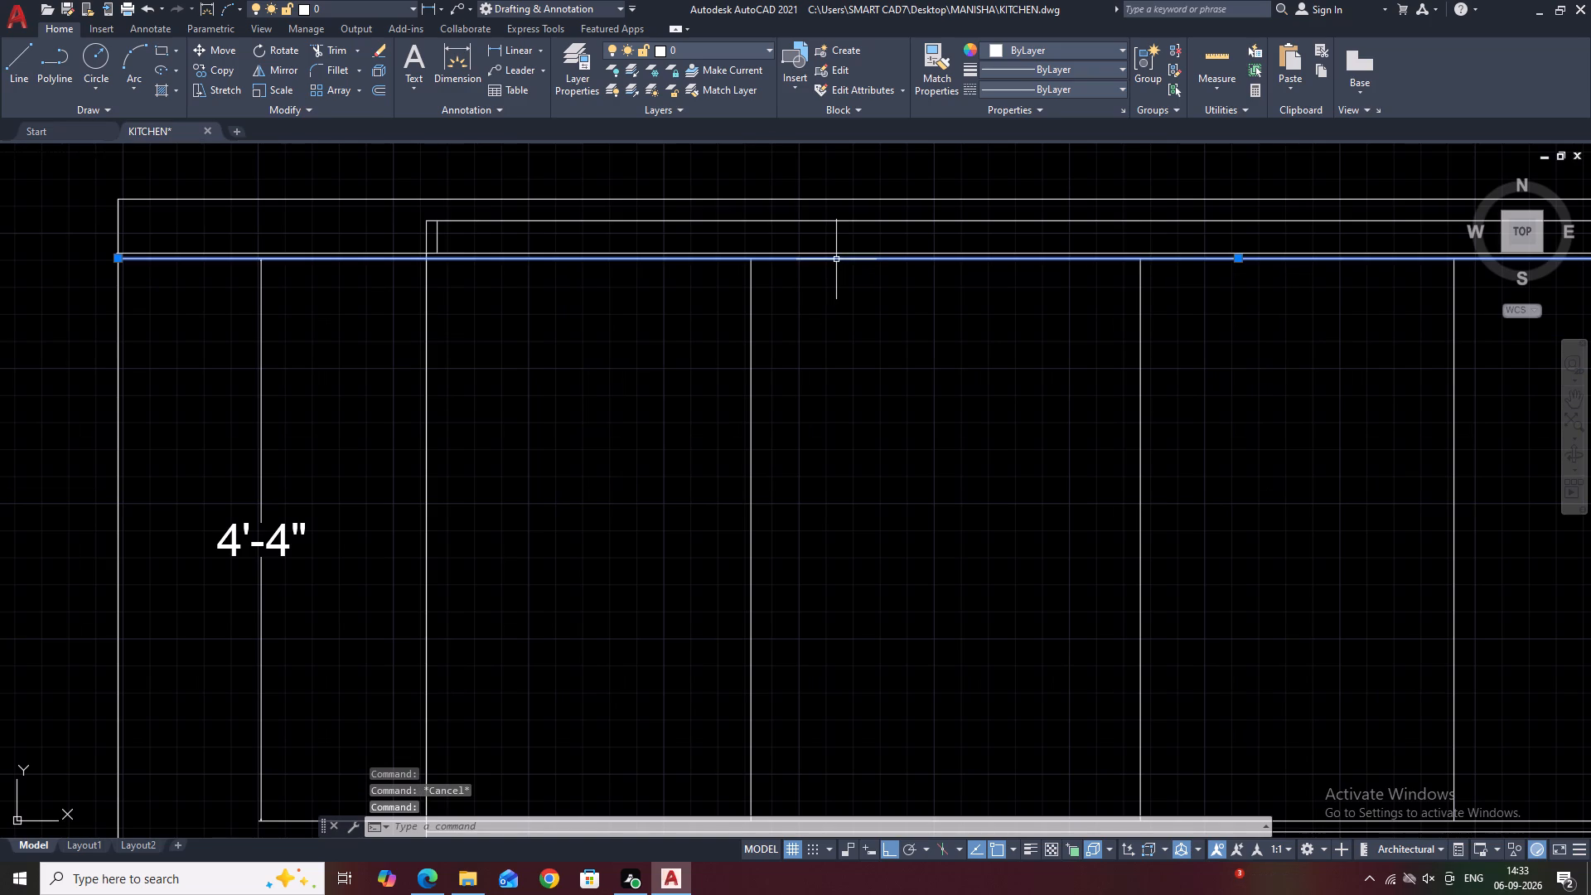
text(O)
key(space)
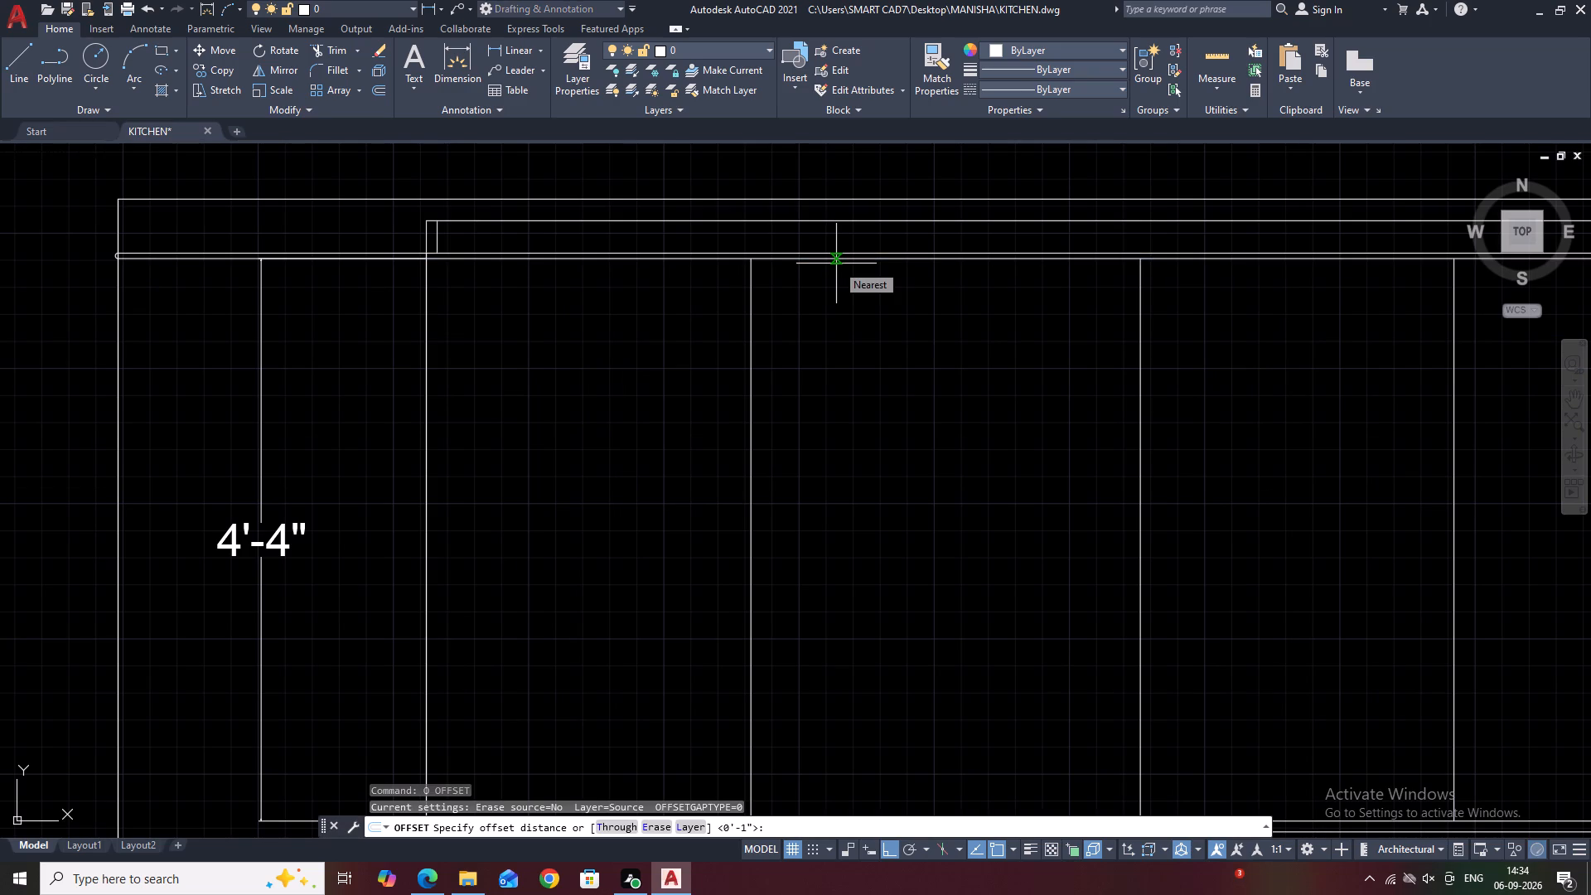
text(2'3)
key(Return)
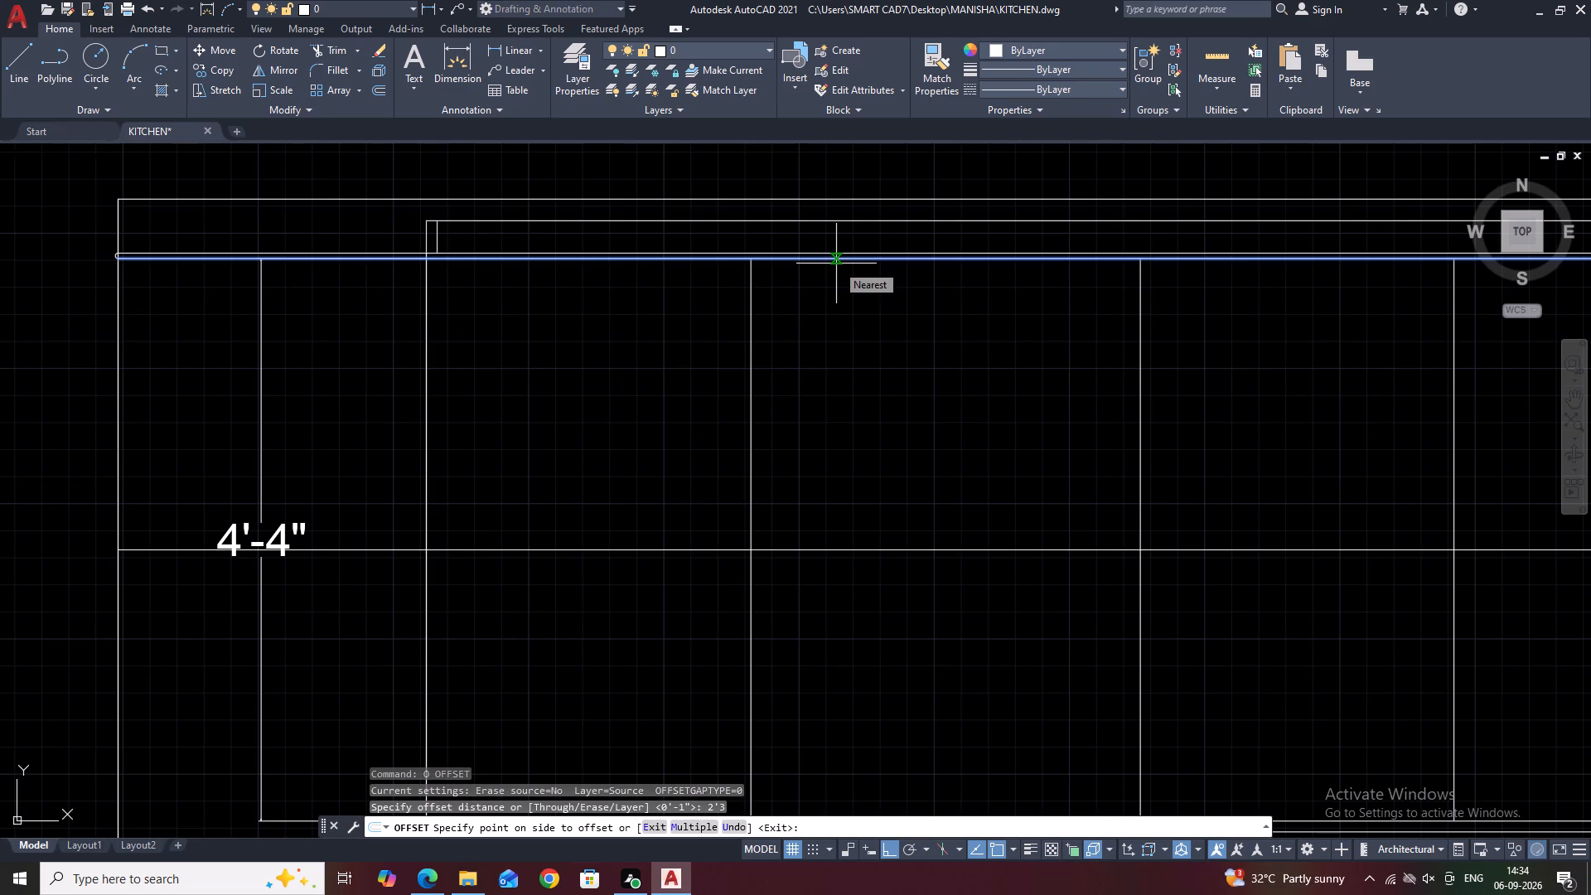
scroll(887, 298, down, 2)
click(889, 326)
key(Escape)
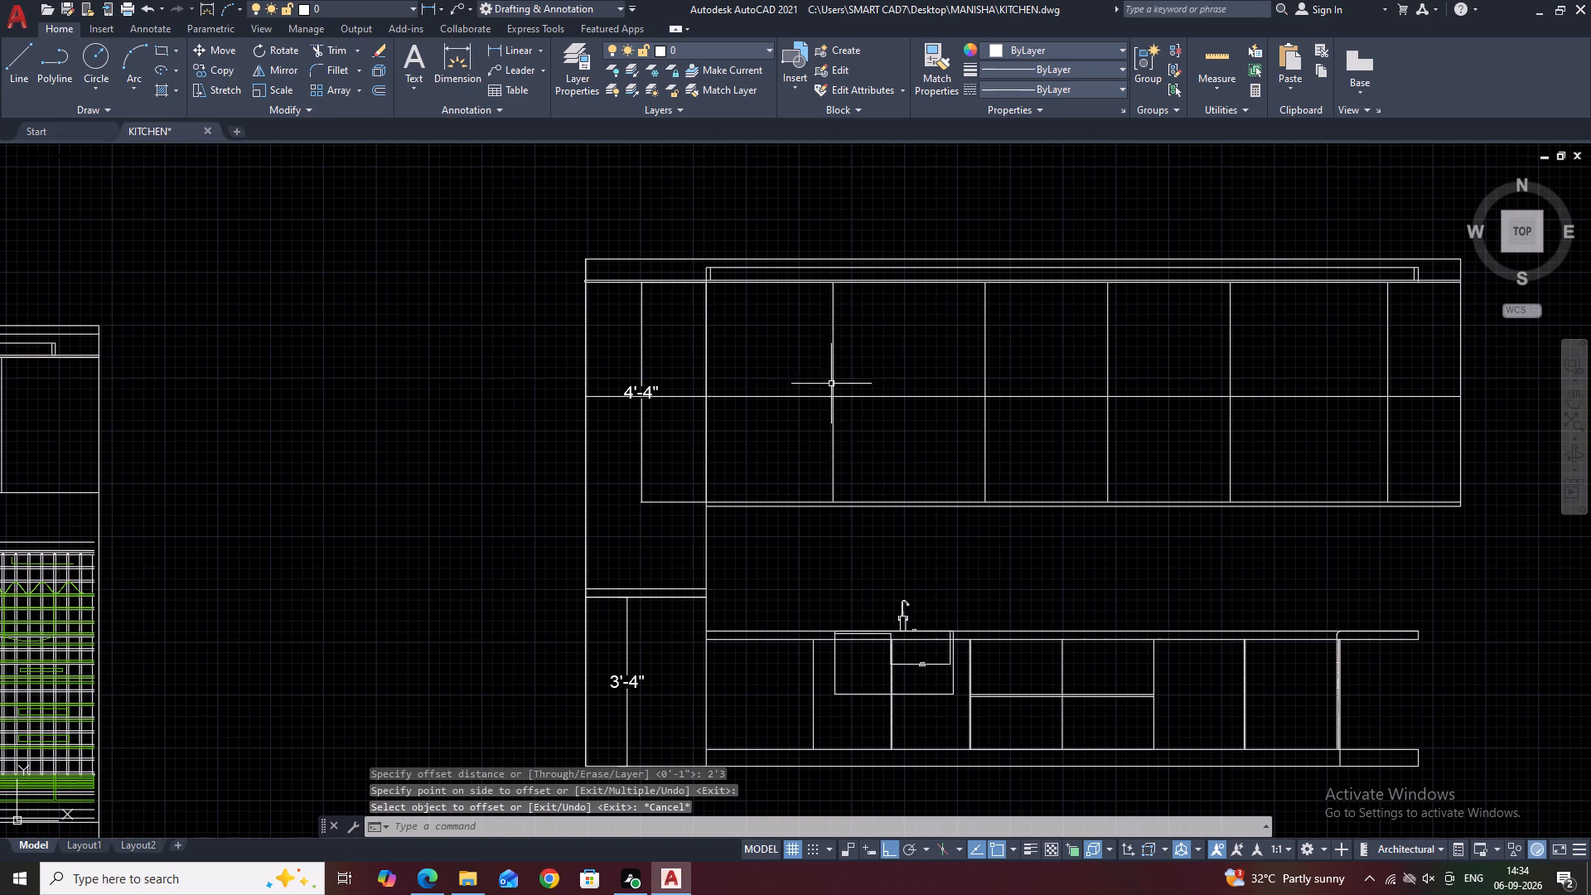
Trim the part of the new horizontal line that crosses the tall side unit beside the wall cabinets.
text(TR)
key(space)
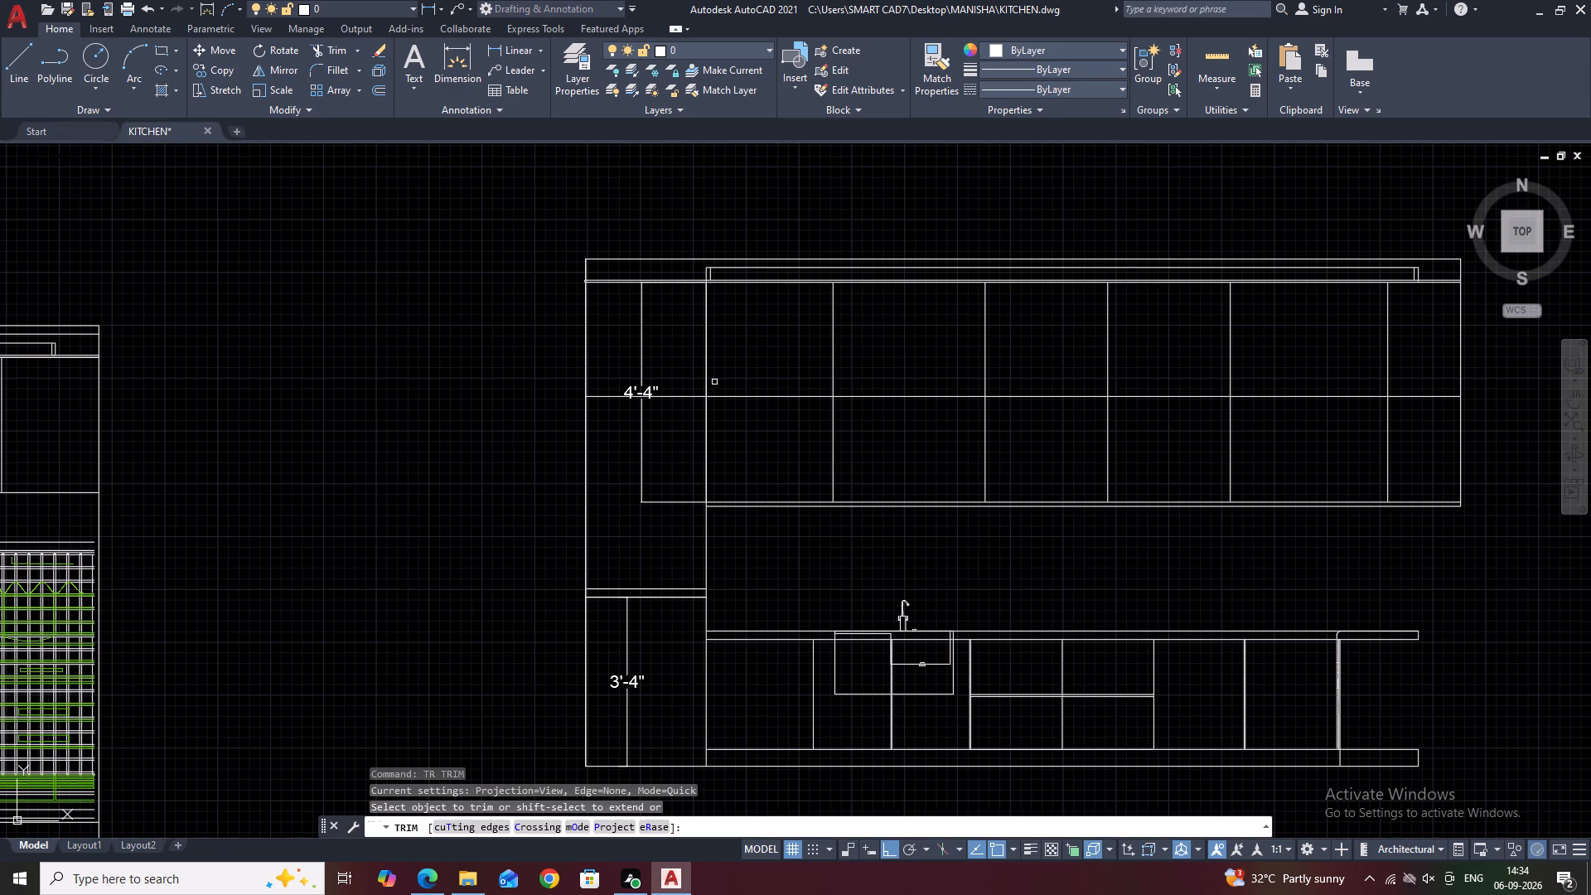
click(689, 398)
key(Escape)
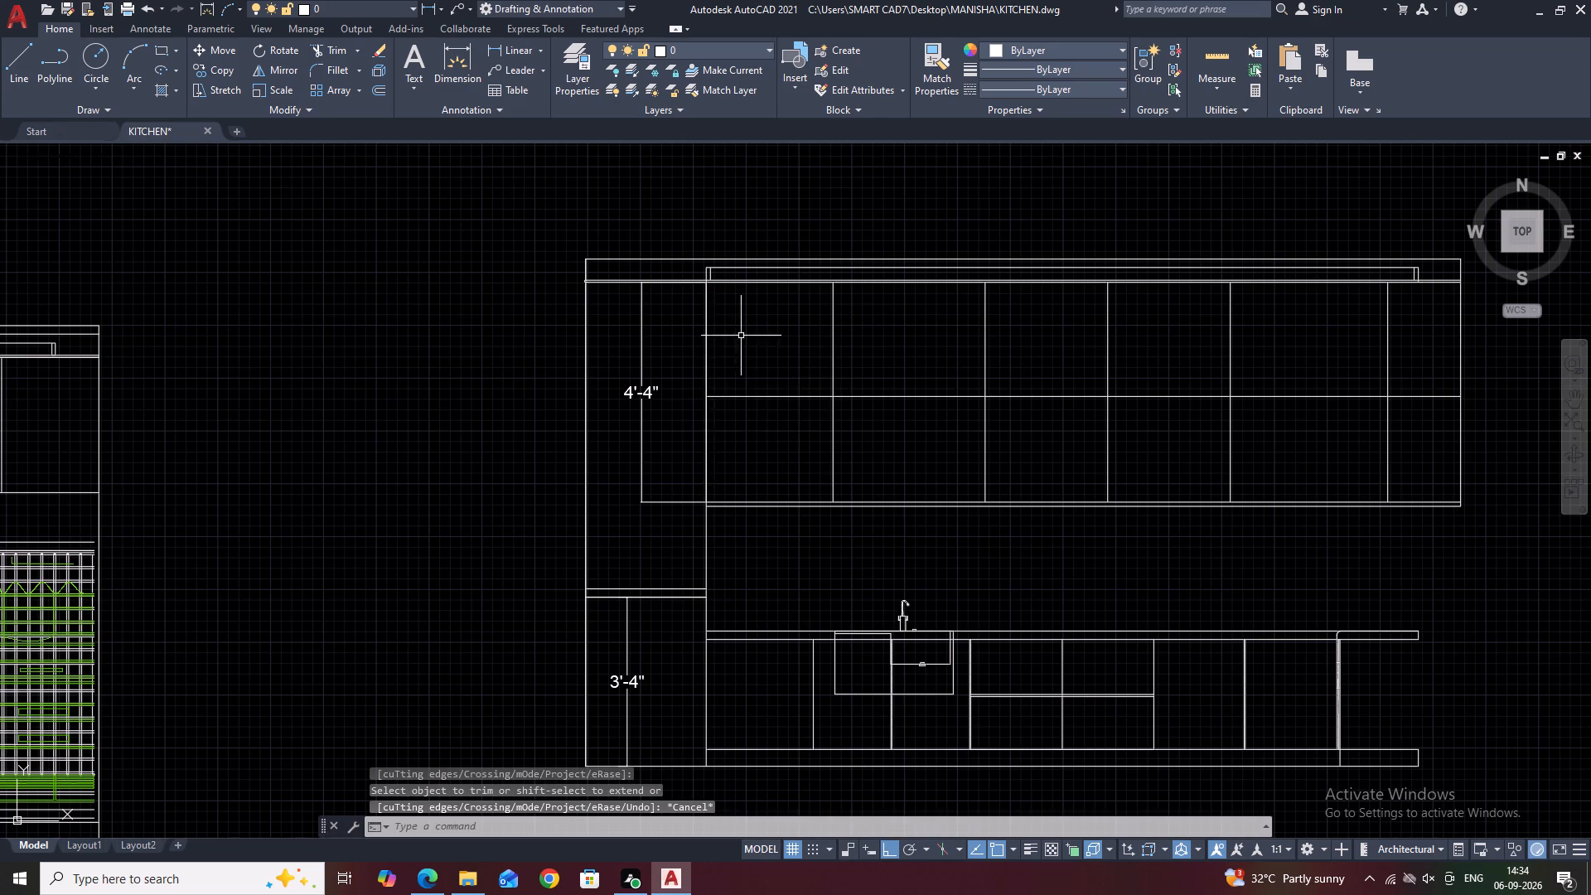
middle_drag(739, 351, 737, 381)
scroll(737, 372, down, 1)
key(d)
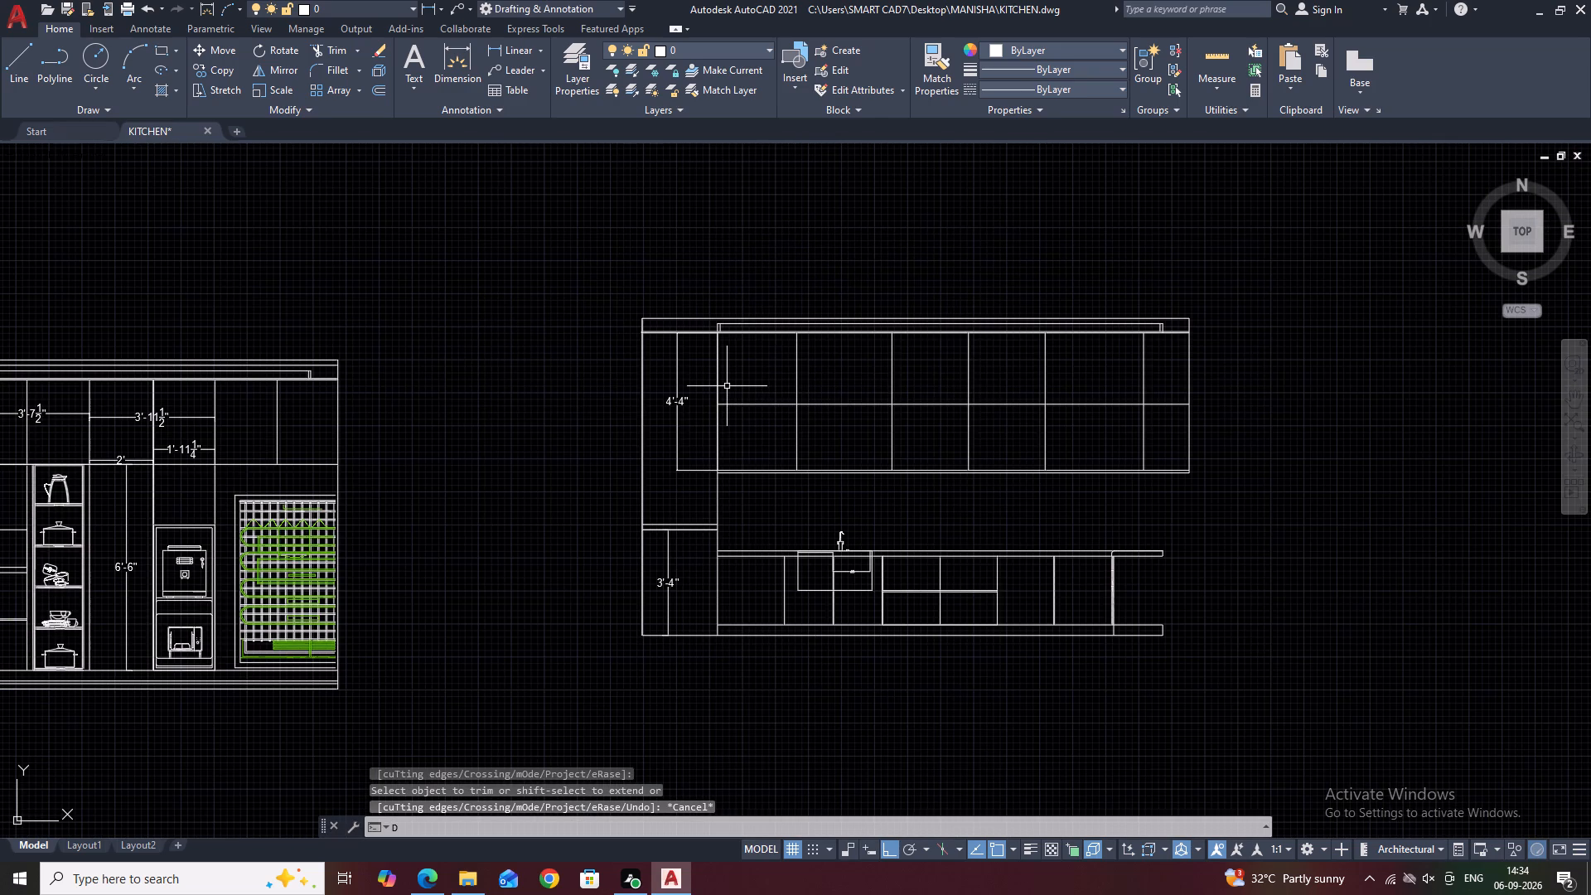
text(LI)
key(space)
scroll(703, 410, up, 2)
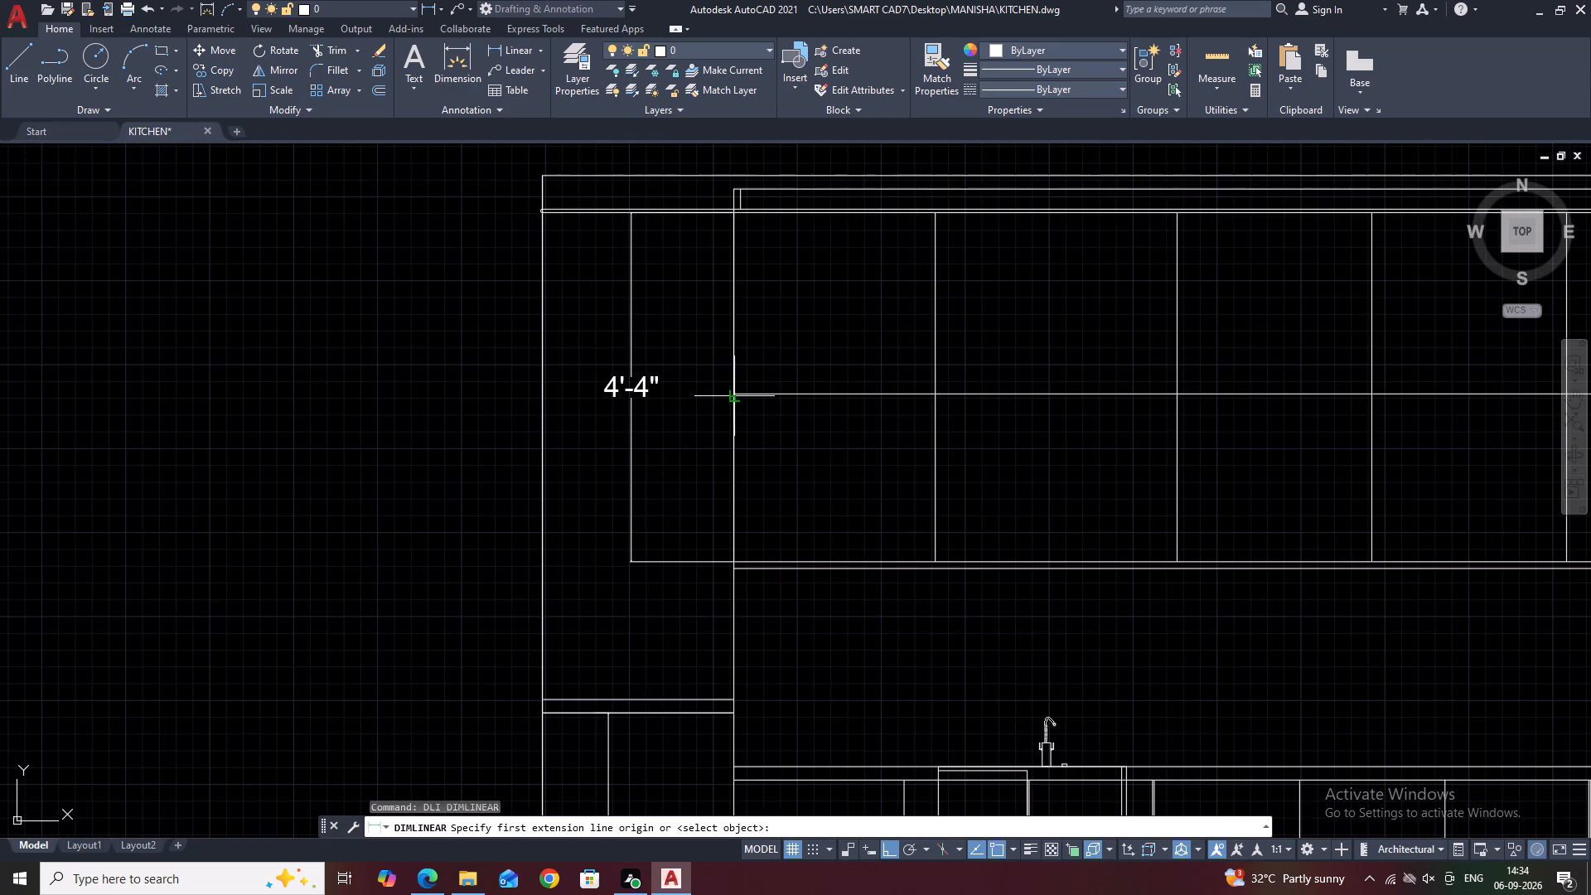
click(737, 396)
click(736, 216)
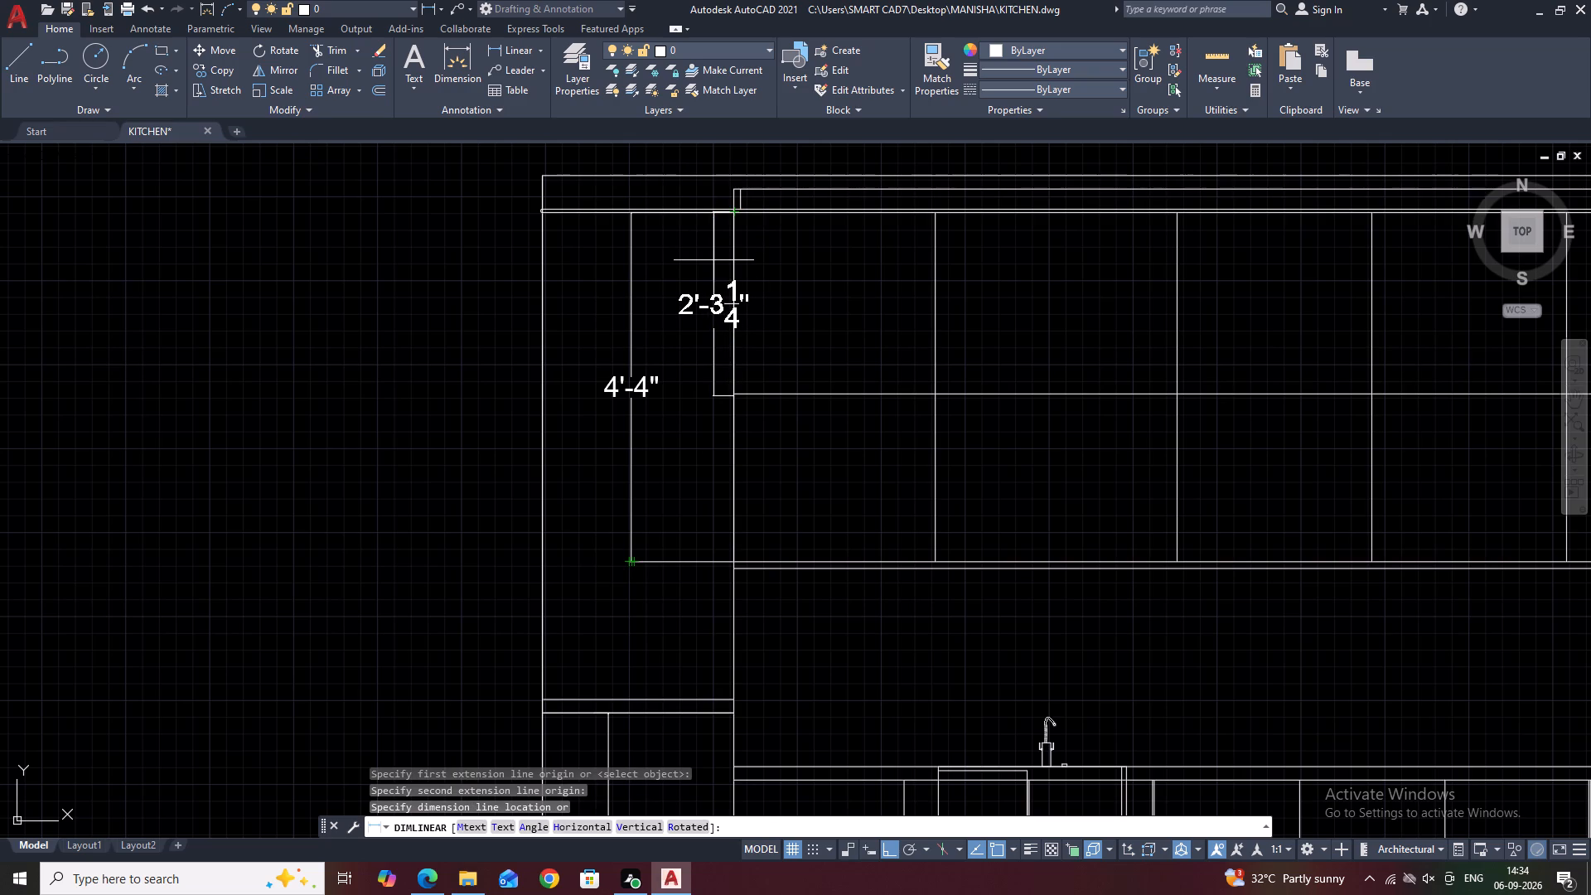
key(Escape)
Add a vertical linear dimension for the upper row of wall cabinets, from the dividing line to the cabinets' top edge.
key(space)
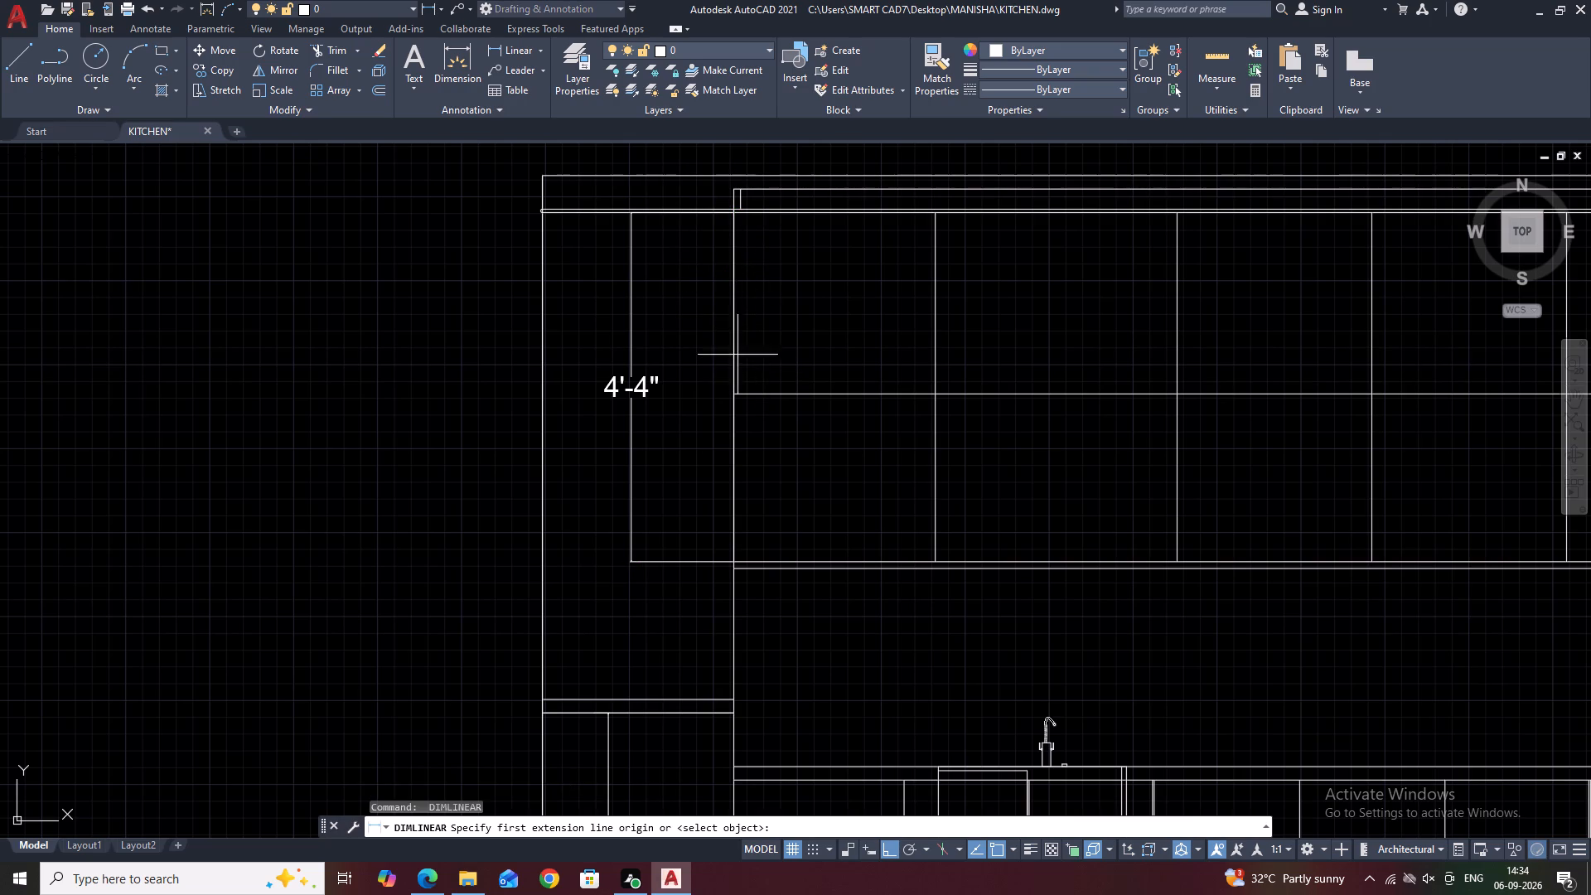
click(735, 391)
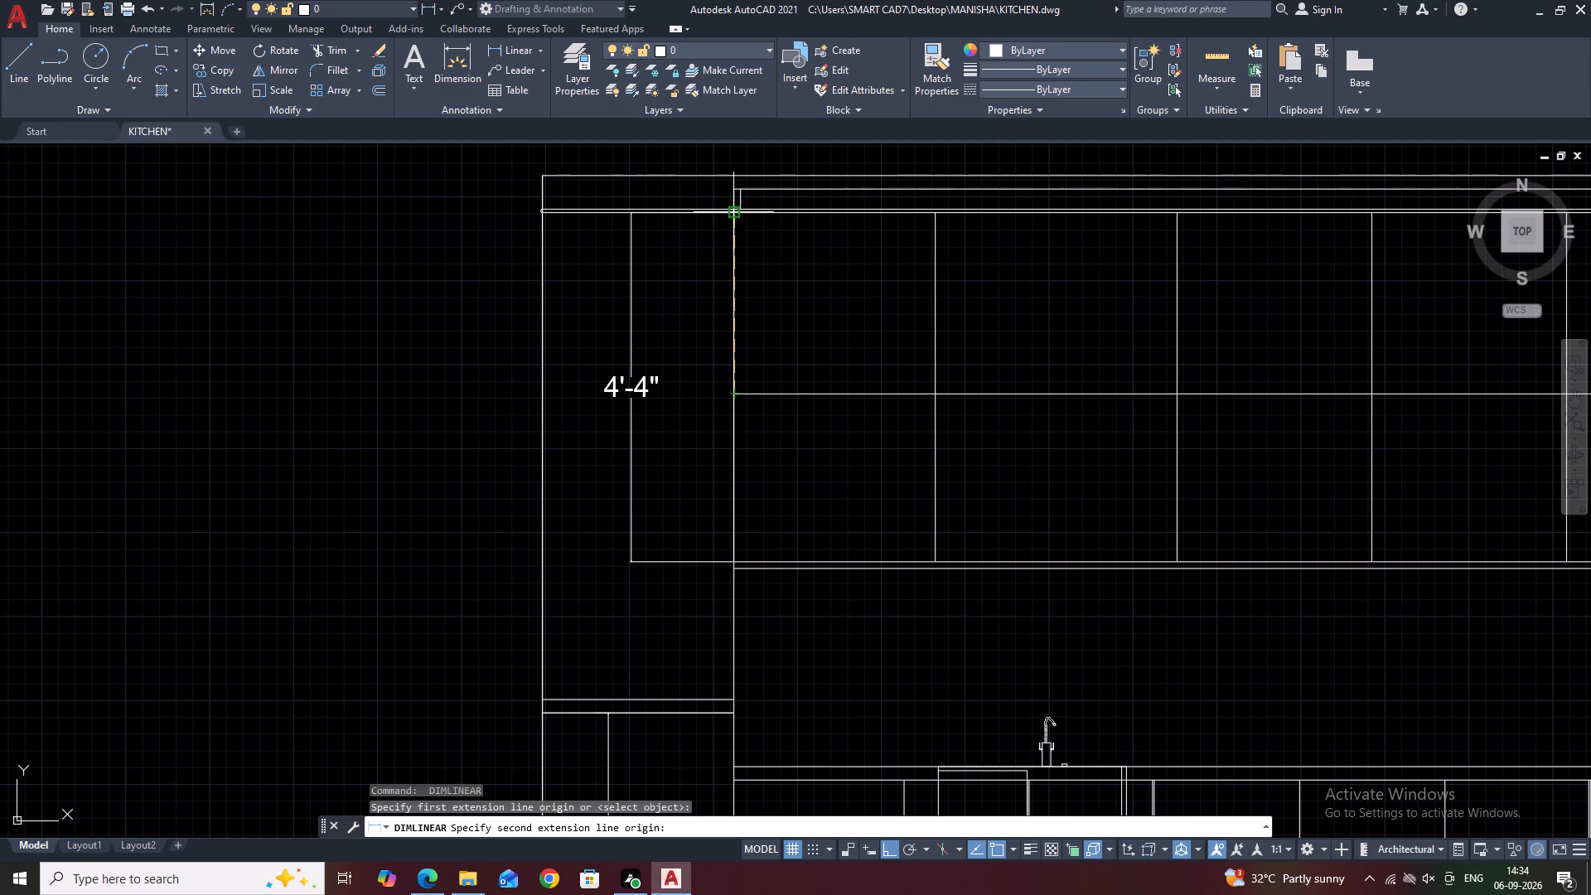
click(728, 216)
click(719, 235)
Place the upper cabinet row's height dimension and shift its dimension line farther from the cabinets, inside the tall side unit.
click(719, 295)
click(708, 288)
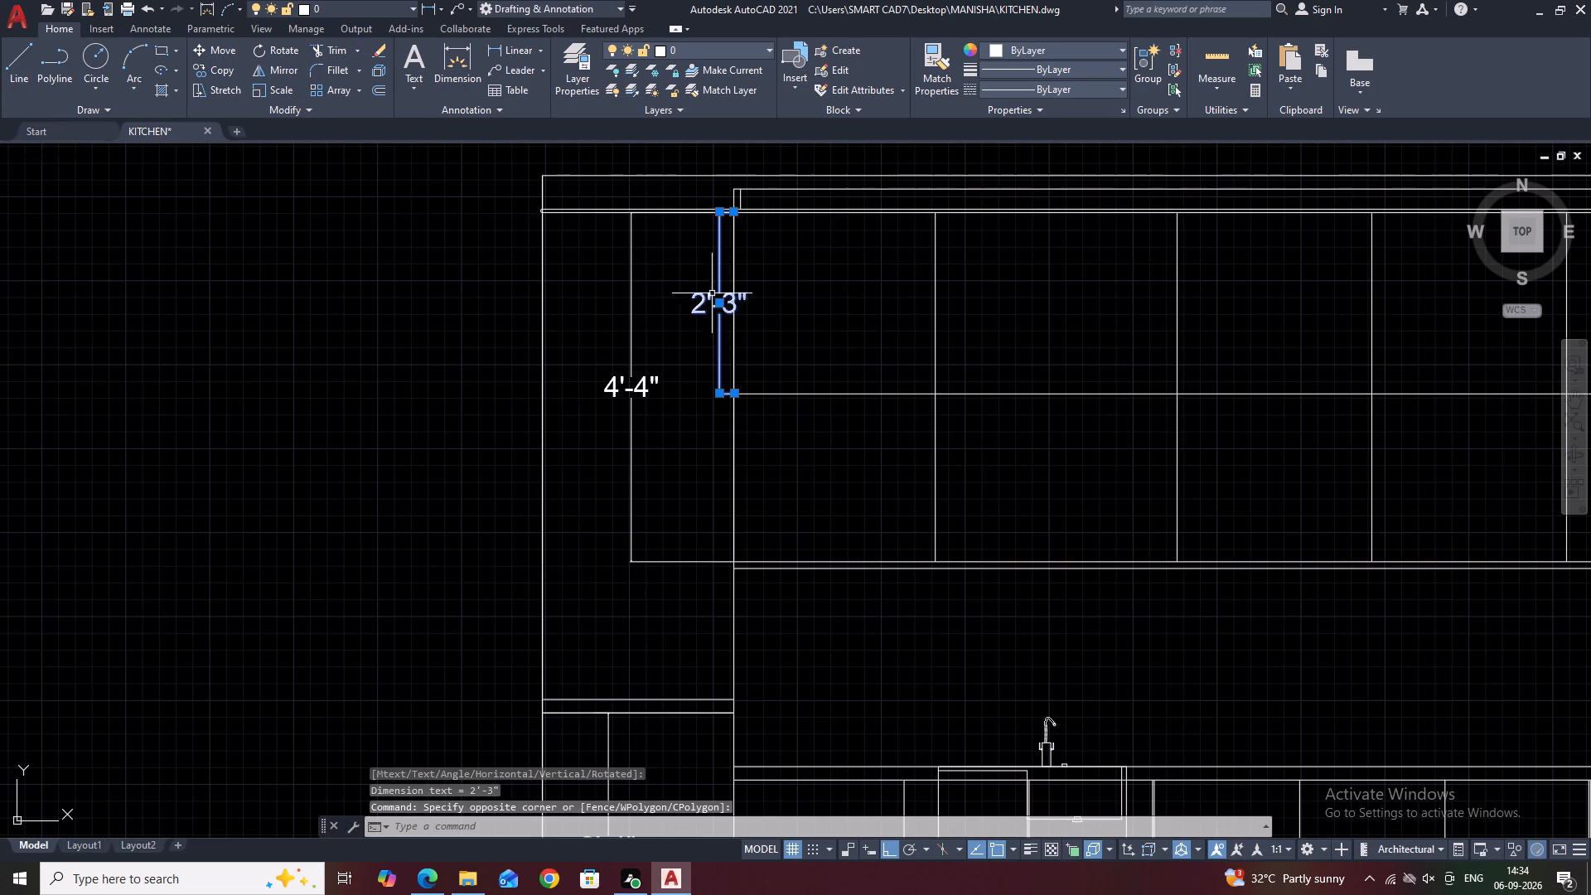
click(718, 304)
click(698, 305)
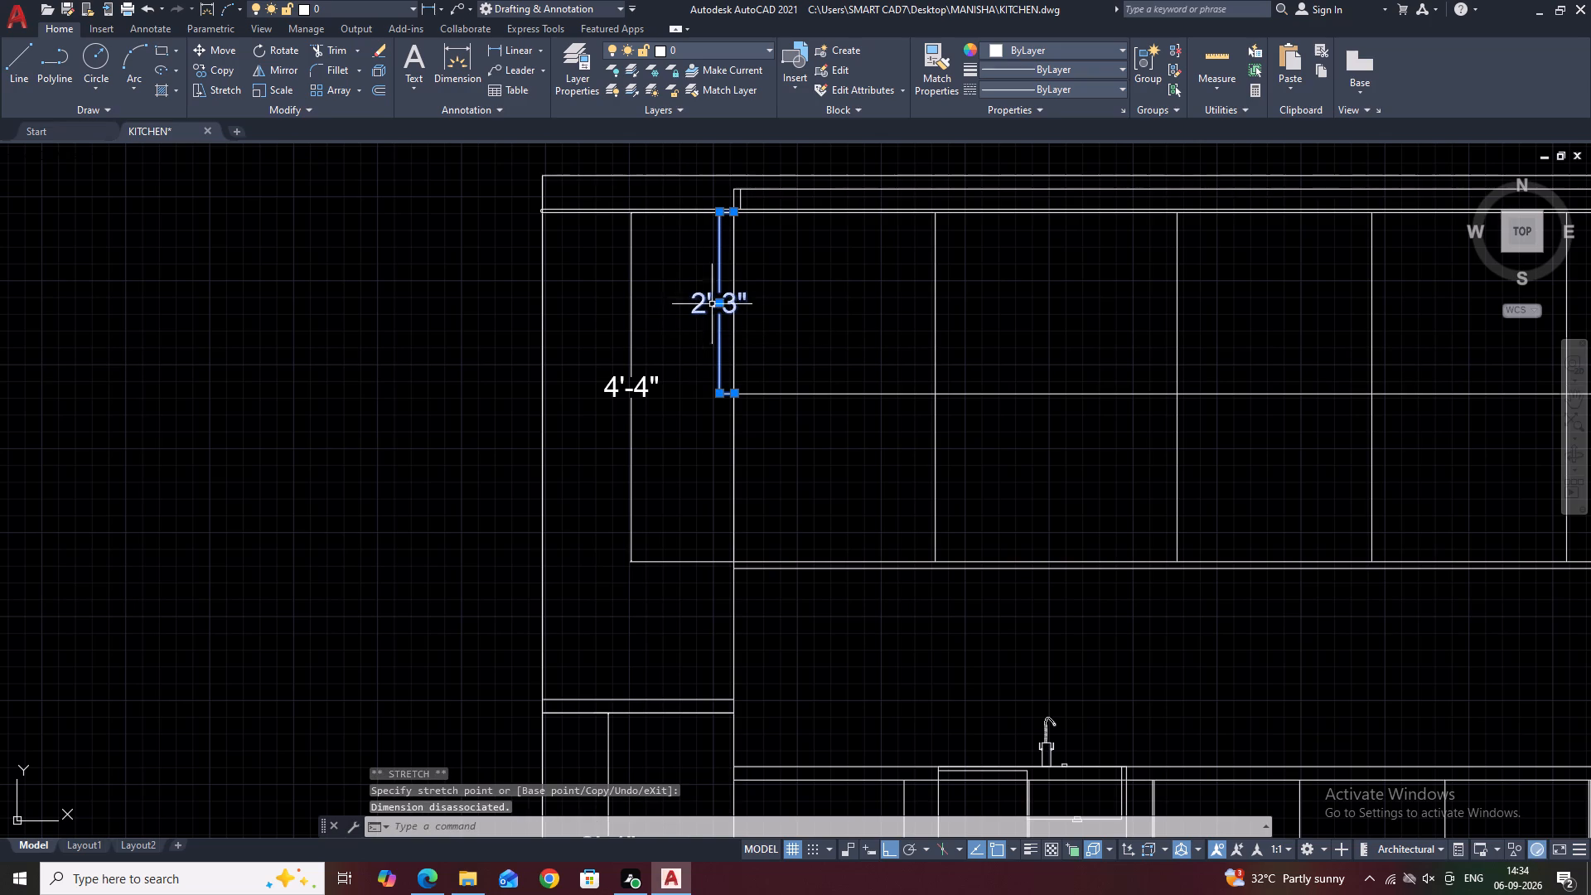
click(718, 303)
click(683, 302)
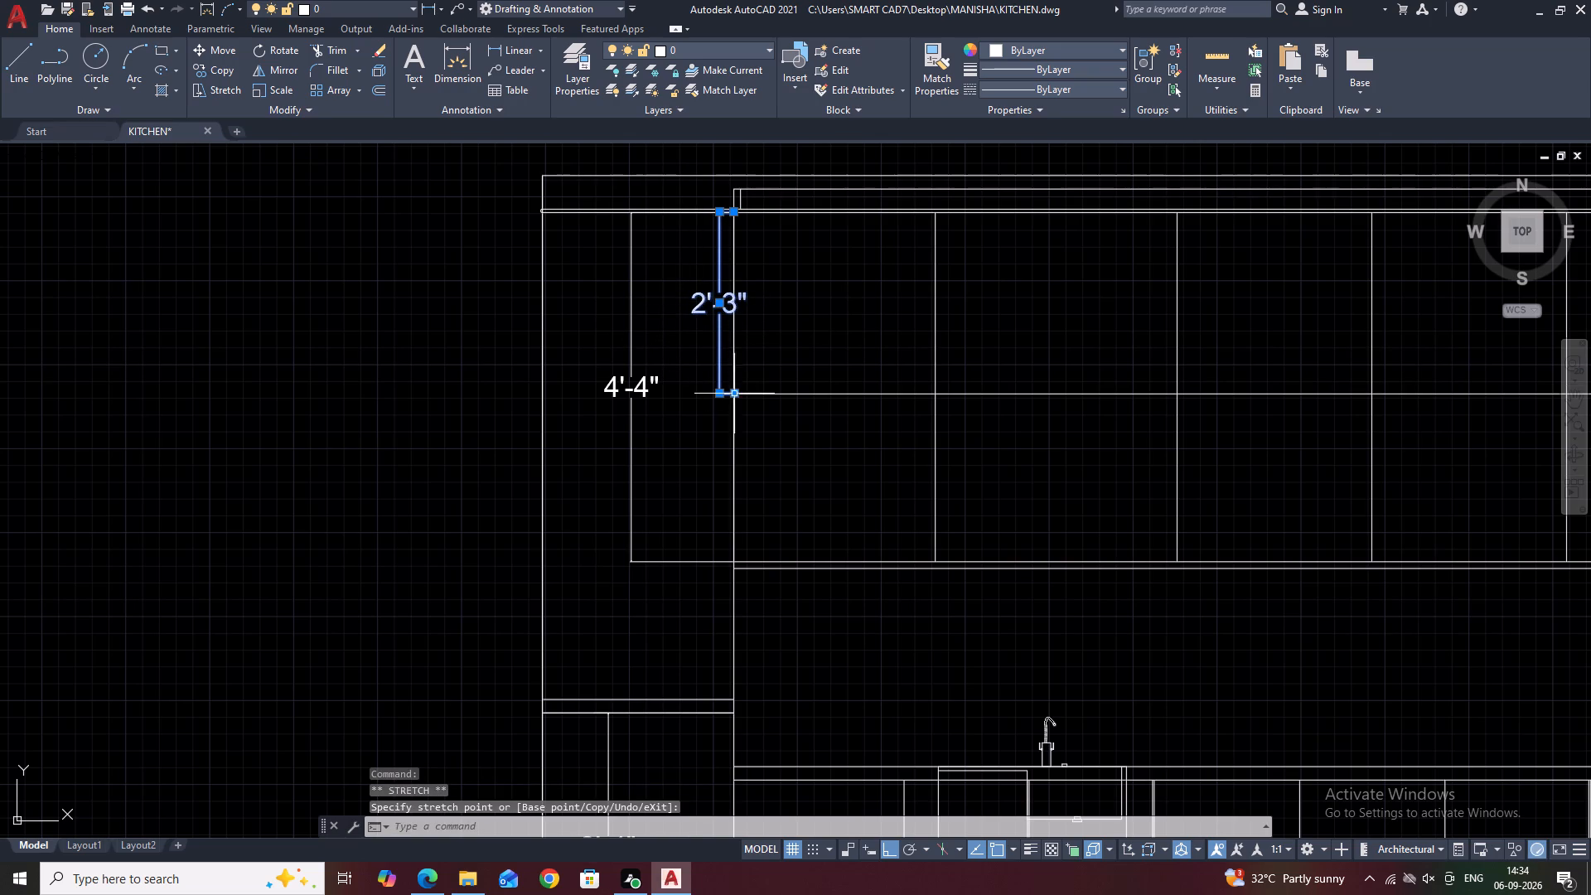
click(720, 391)
click(691, 385)
key(Escape)
Add aligned horizontal linear dimensions for the widths of the first two wall cabinets beside the tall side unit, just below their bottom edge.
scroll(747, 392, down, 2)
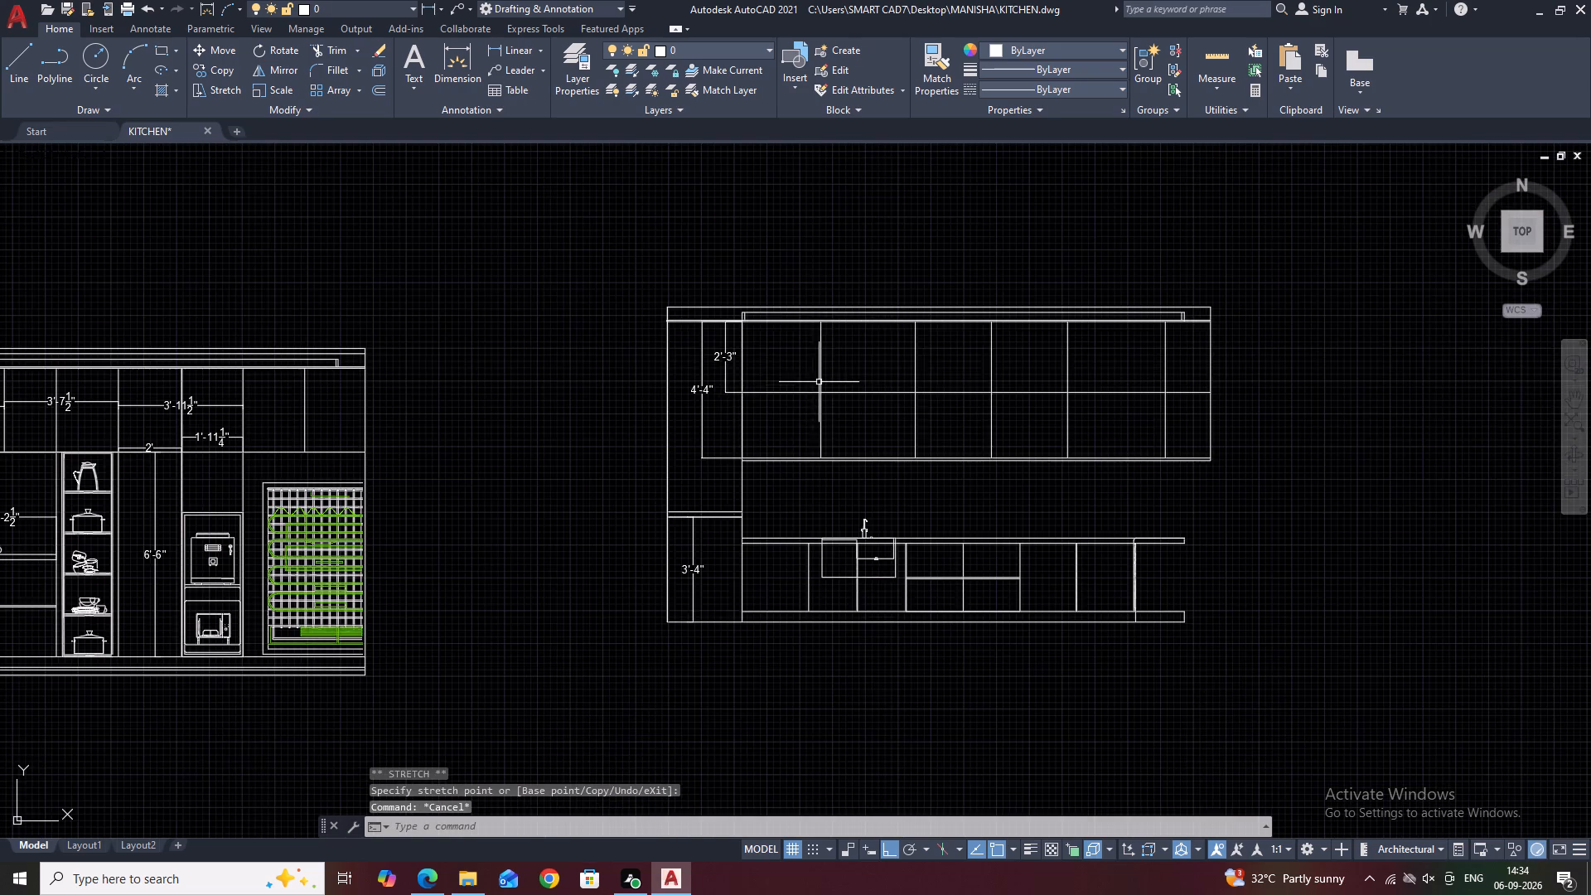
middle_drag(989, 373, 822, 366)
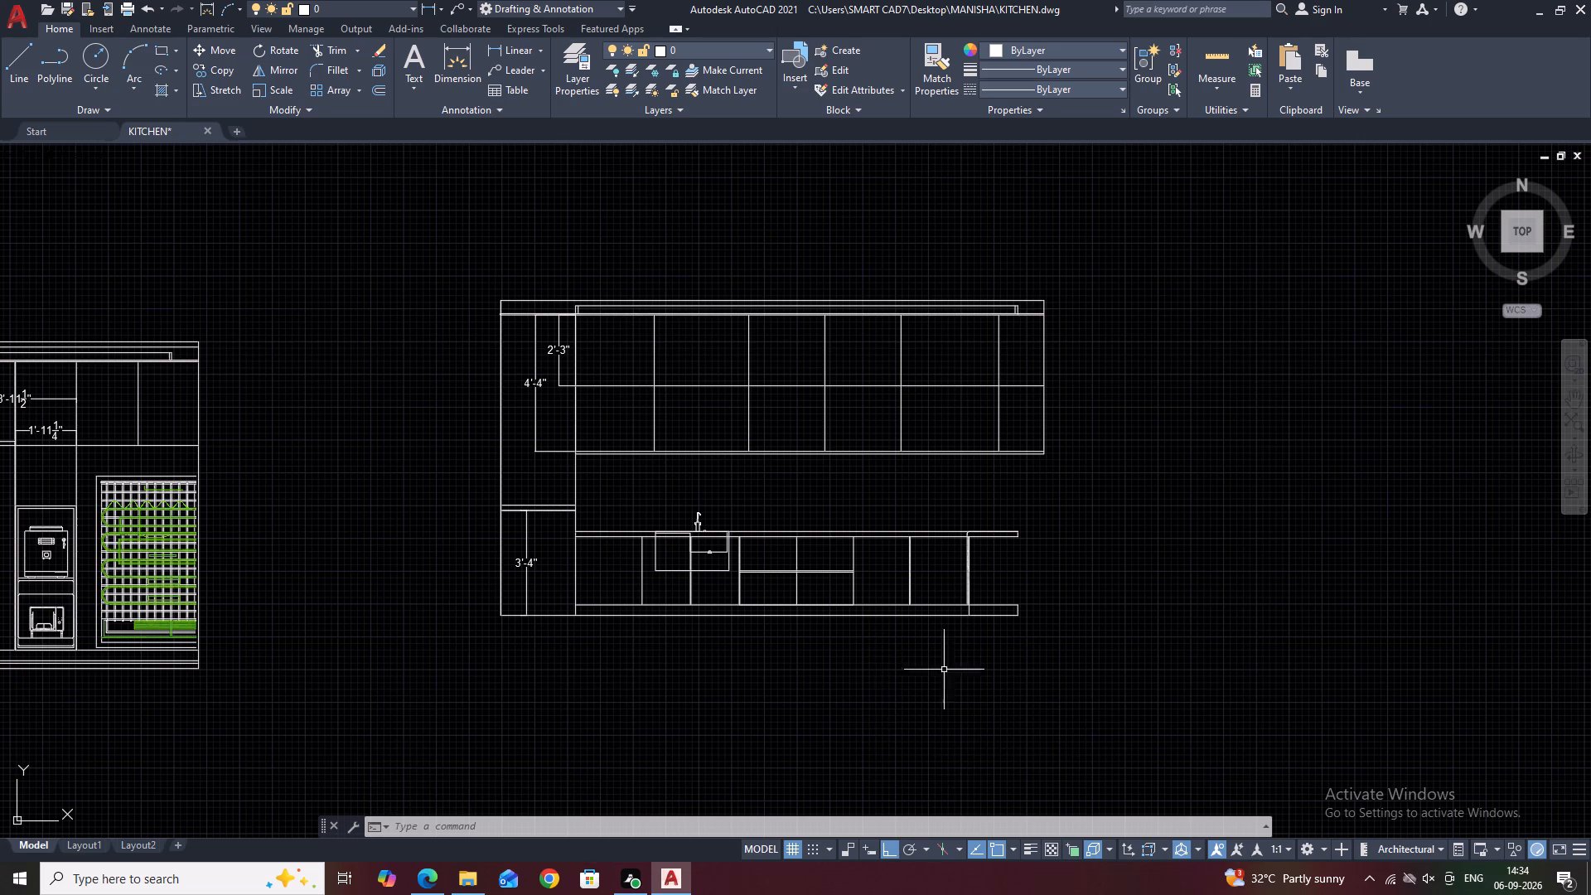
middle_drag(661, 417, 744, 498)
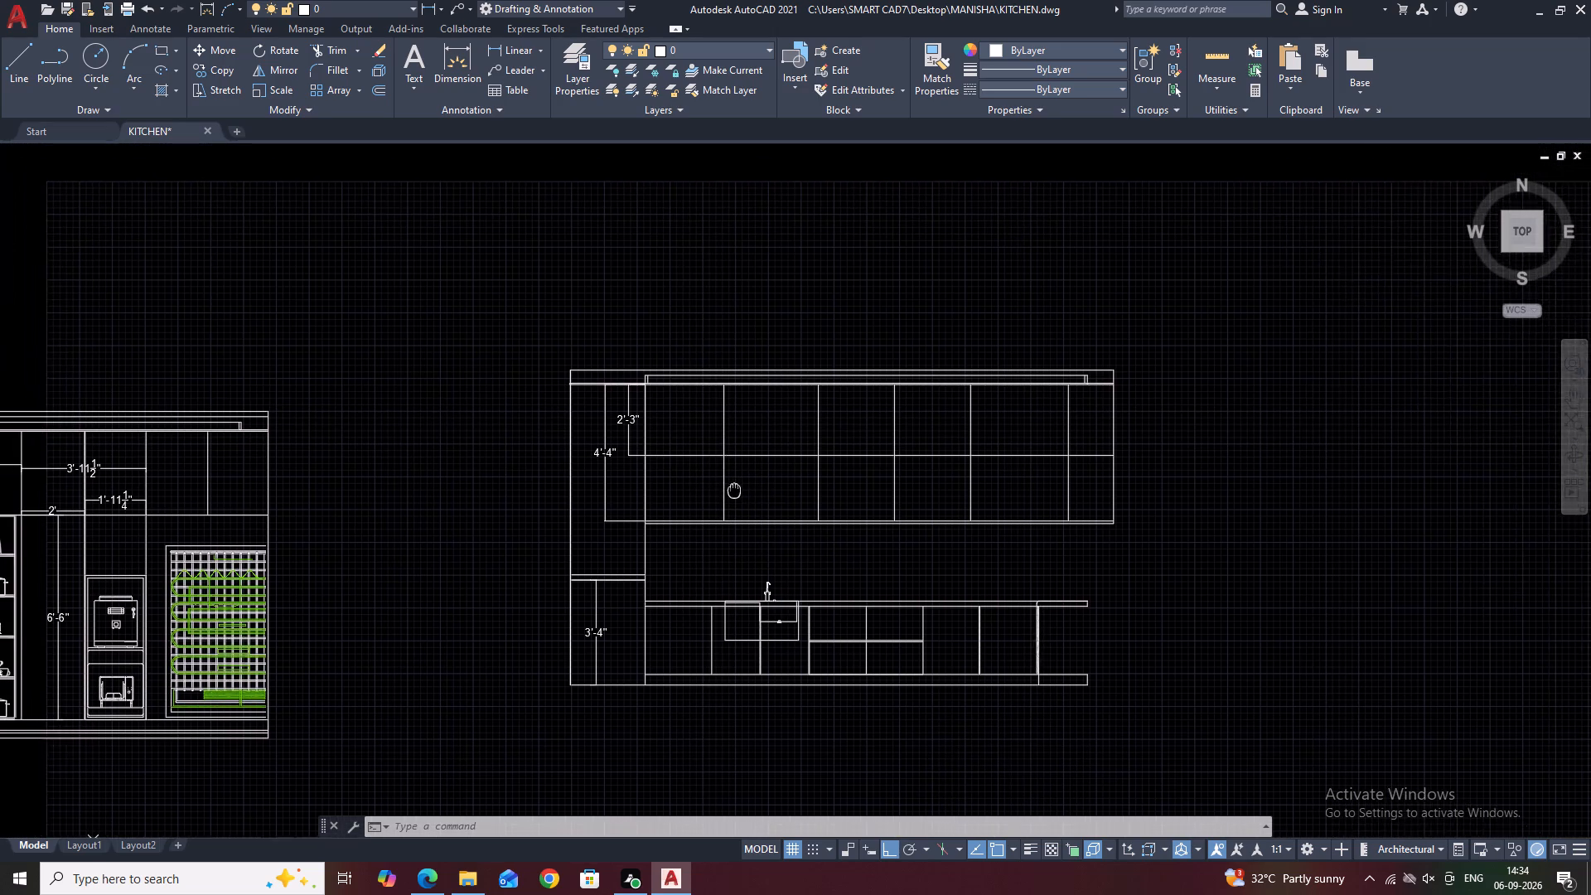
middle_drag(744, 498, 900, 519)
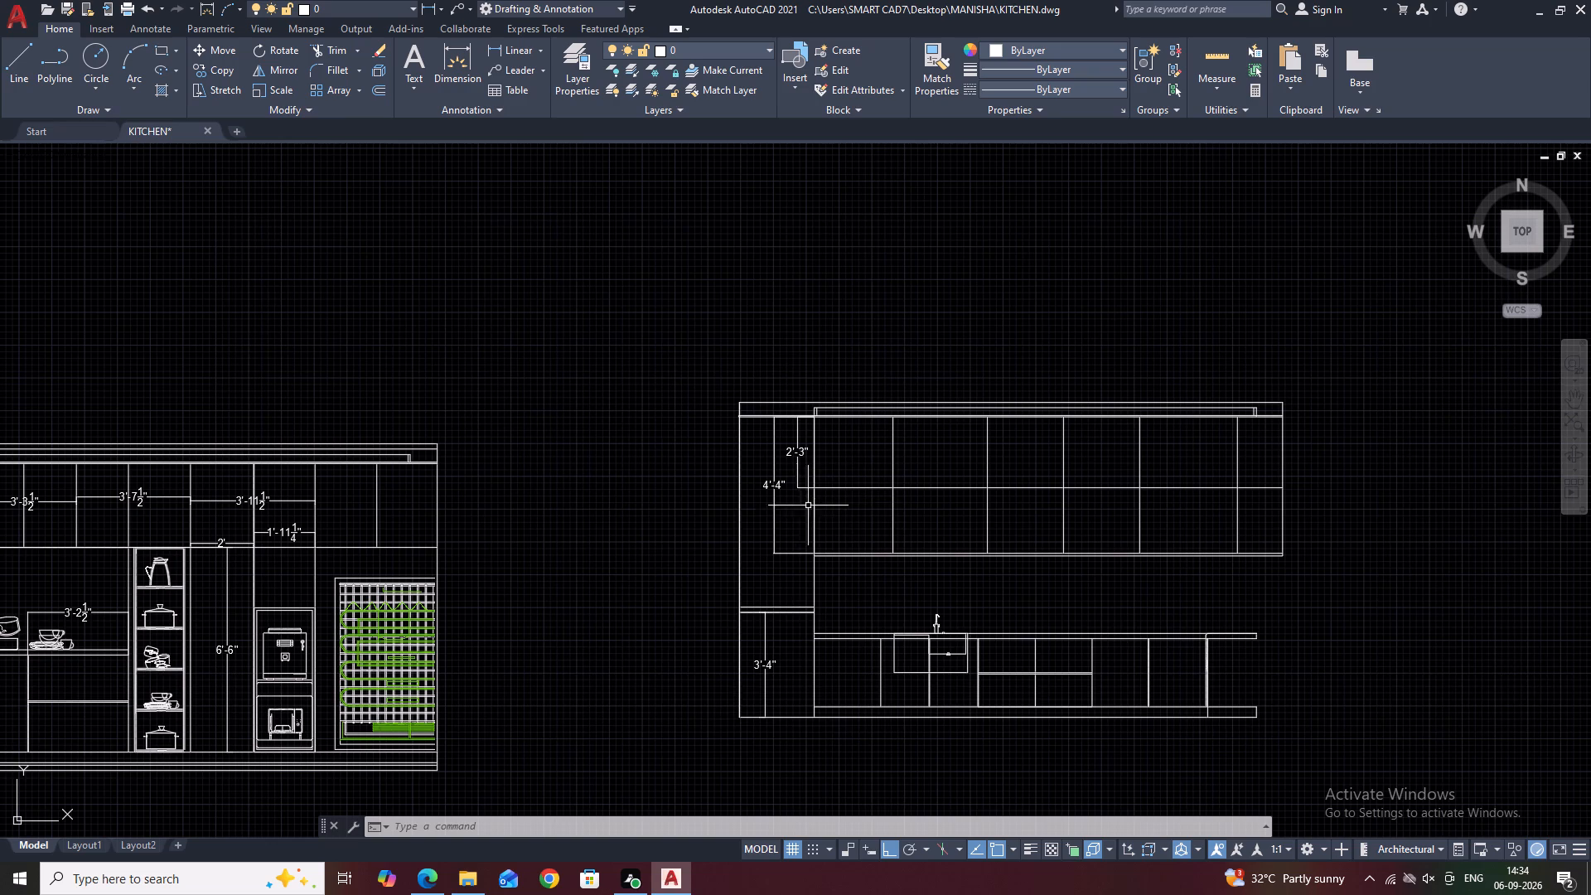
click(530, 54)
scroll(795, 549, up, 2)
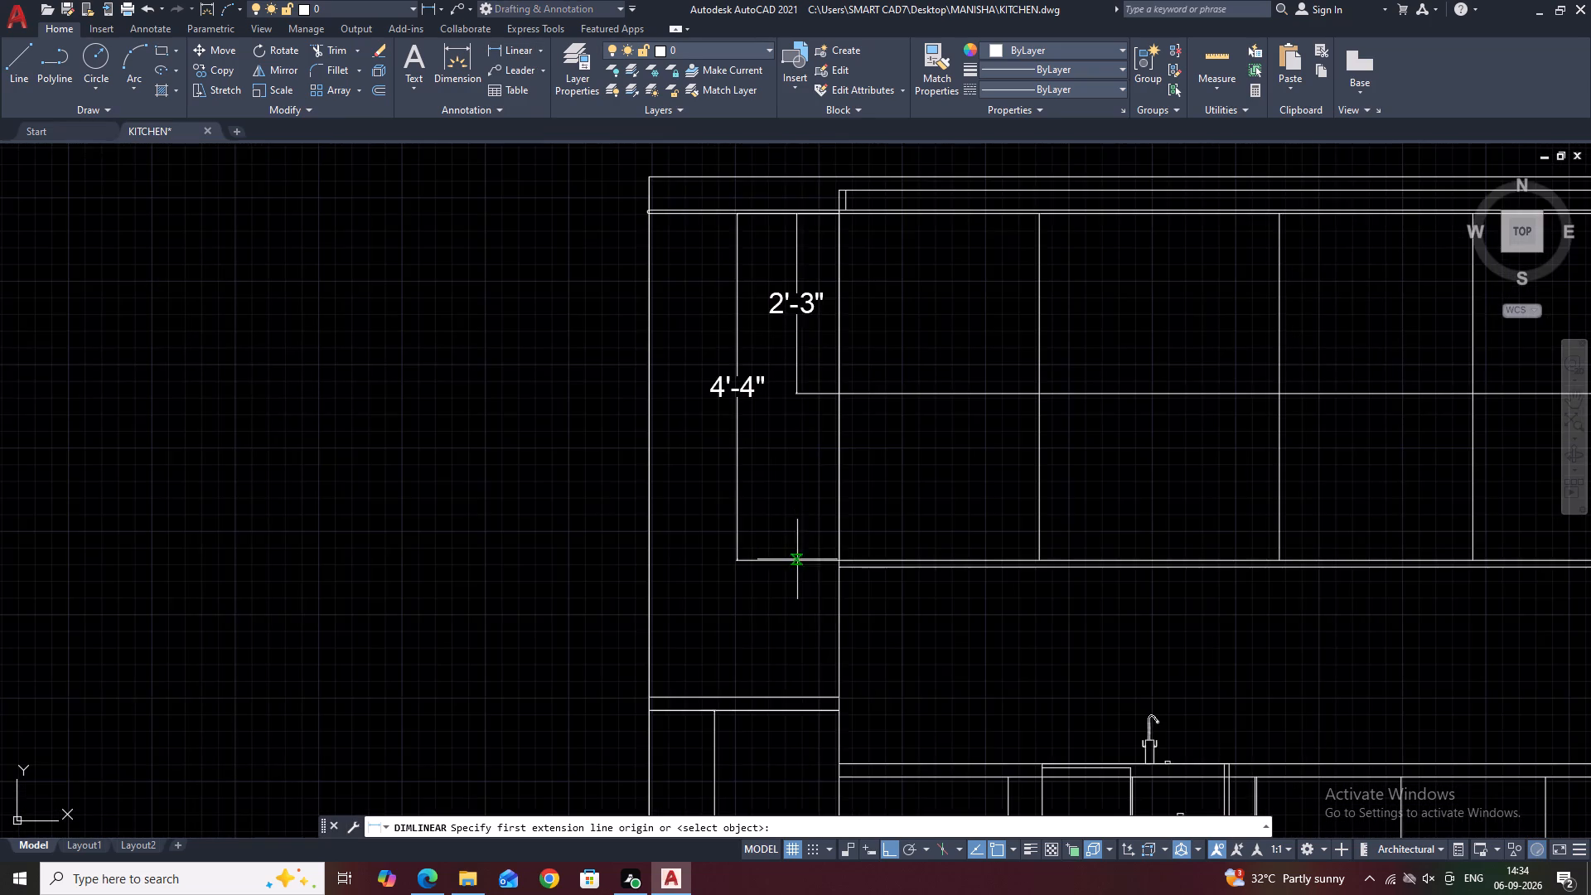
scroll(834, 568, up, 1)
click(845, 557)
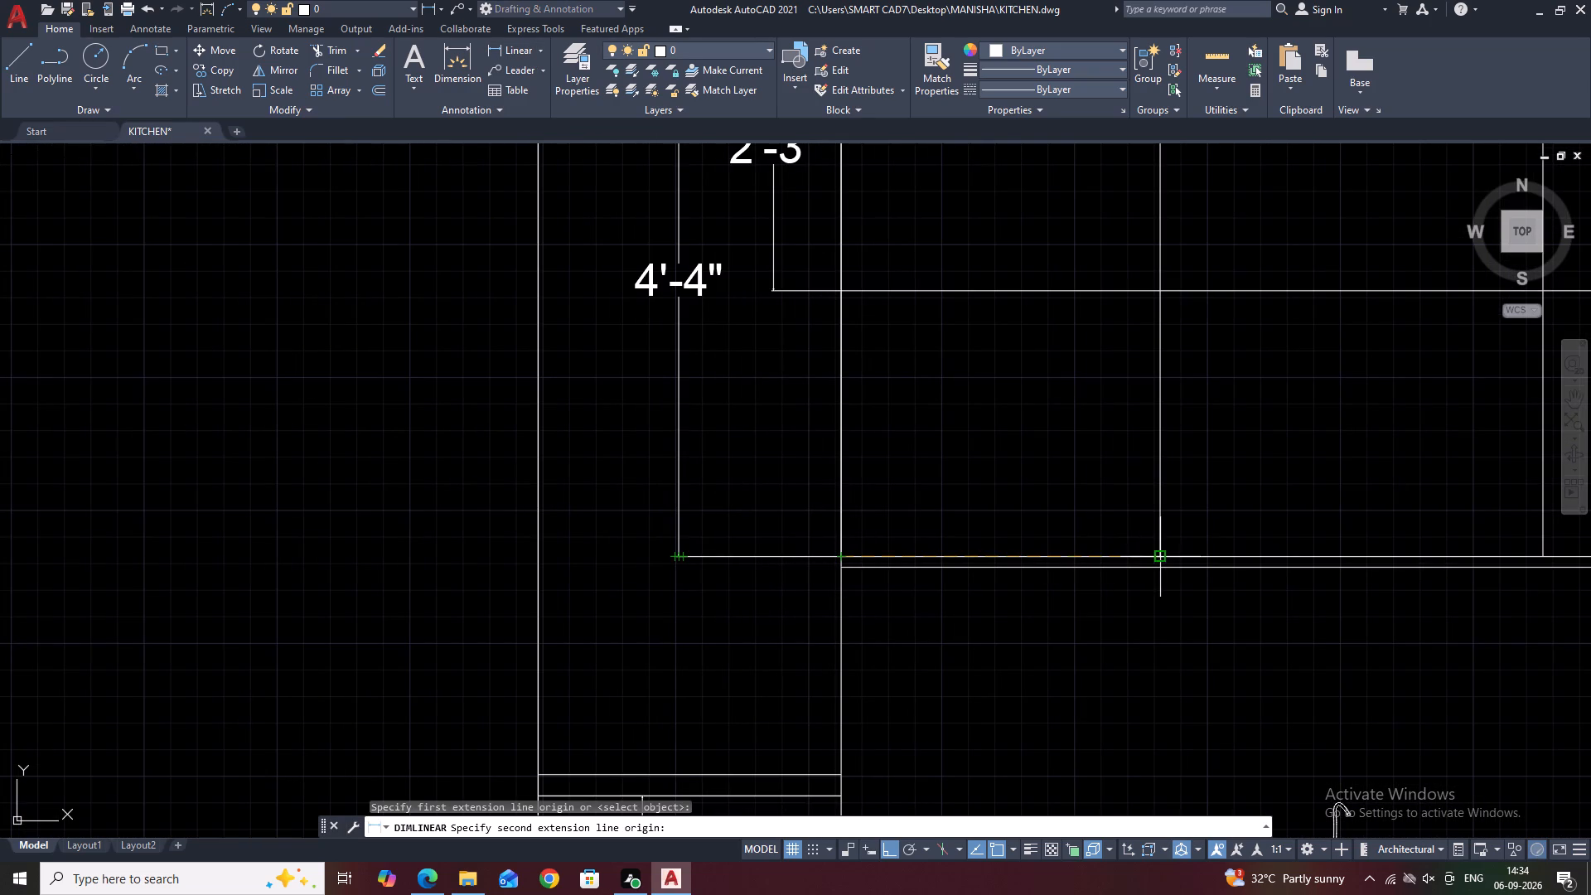
click(1162, 555)
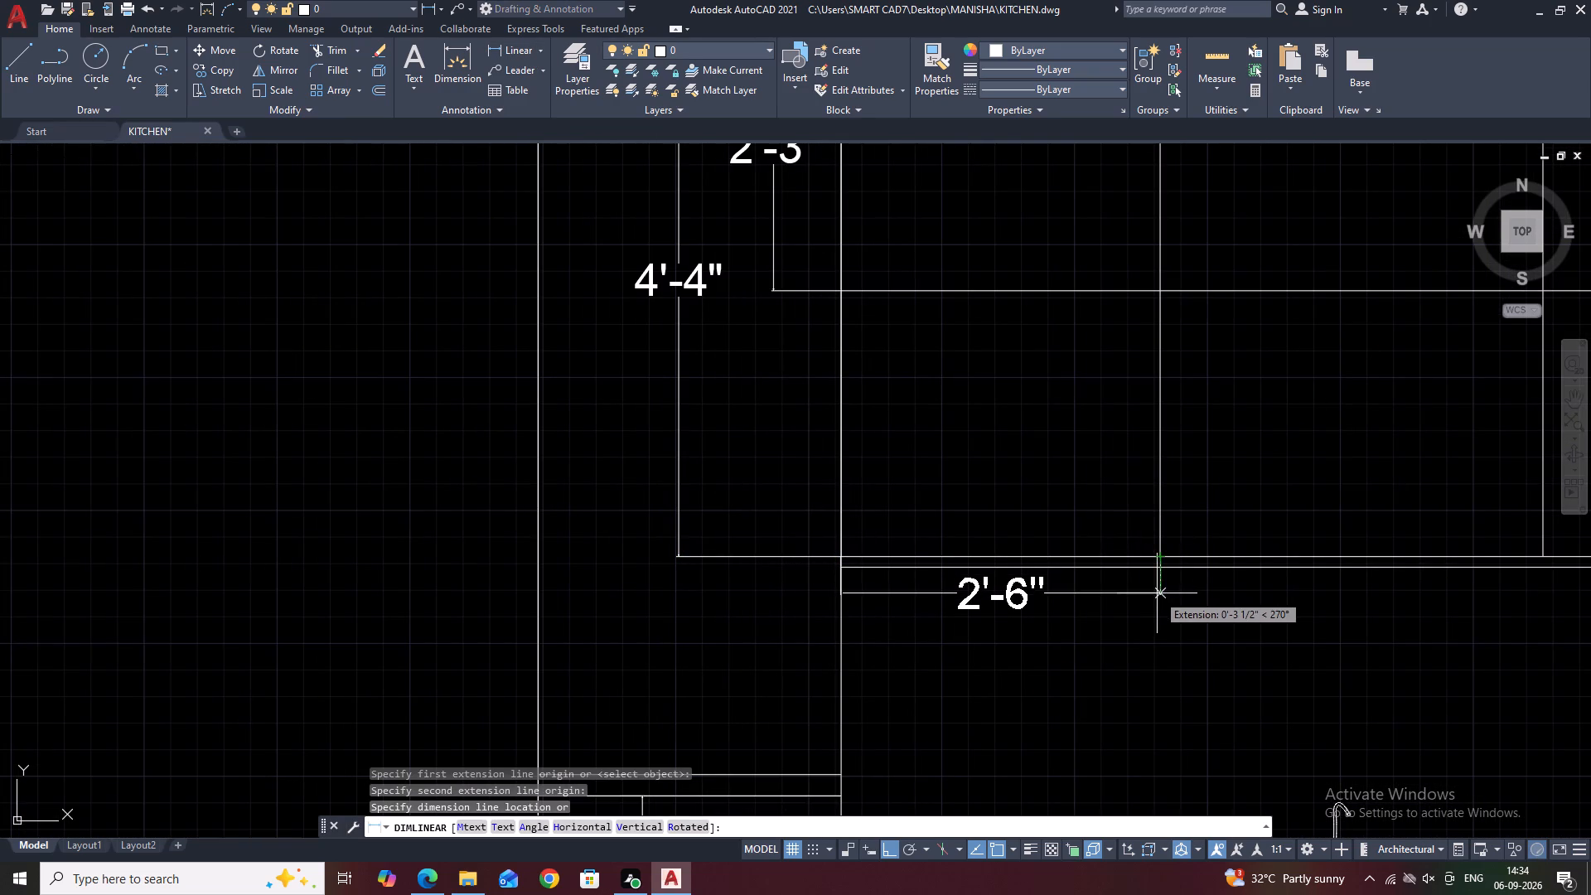
click(1163, 600)
middle_drag(1236, 568, 843, 564)
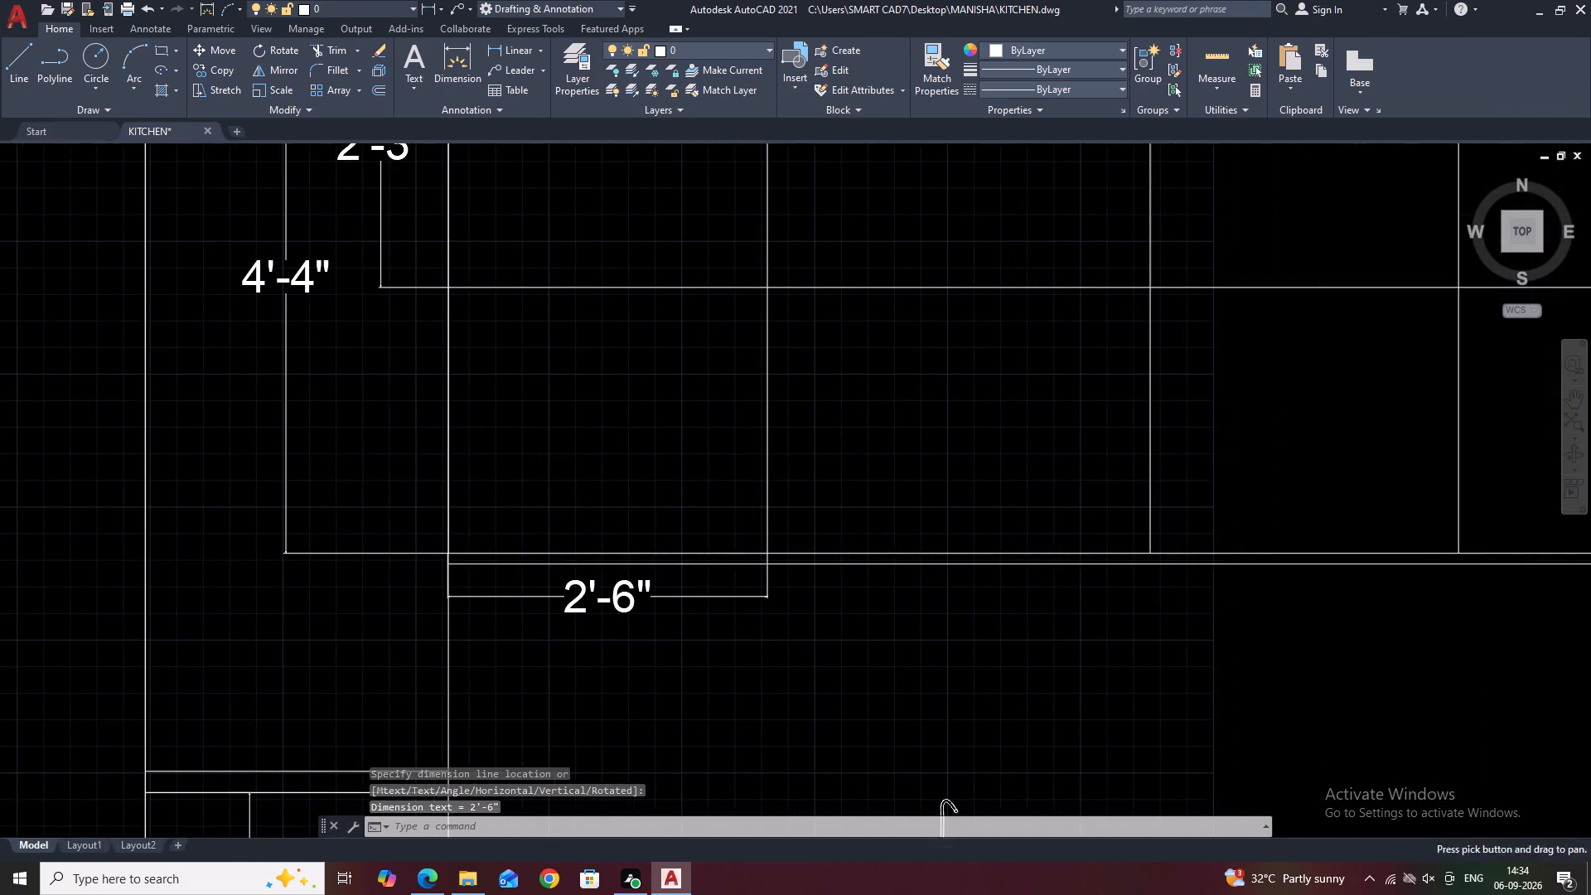
key(space)
click(765, 549)
click(1153, 548)
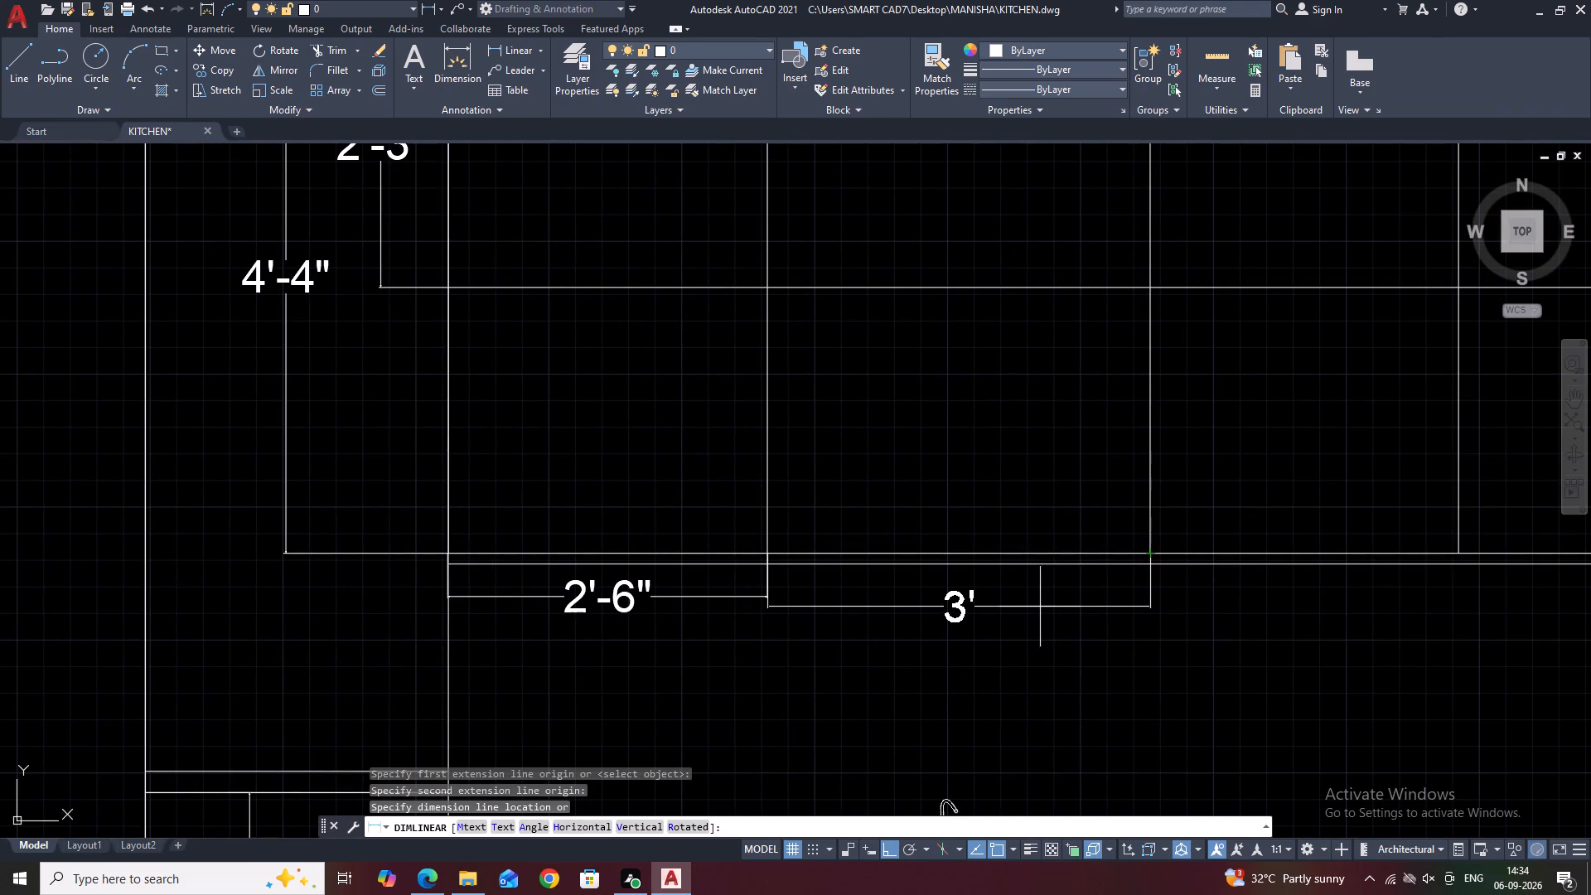
click(769, 599)
Continue the row of width dimensions below the wall cabinets with linear dimensions for the third and fourth cabinets.
middle_drag(1130, 614, 917, 596)
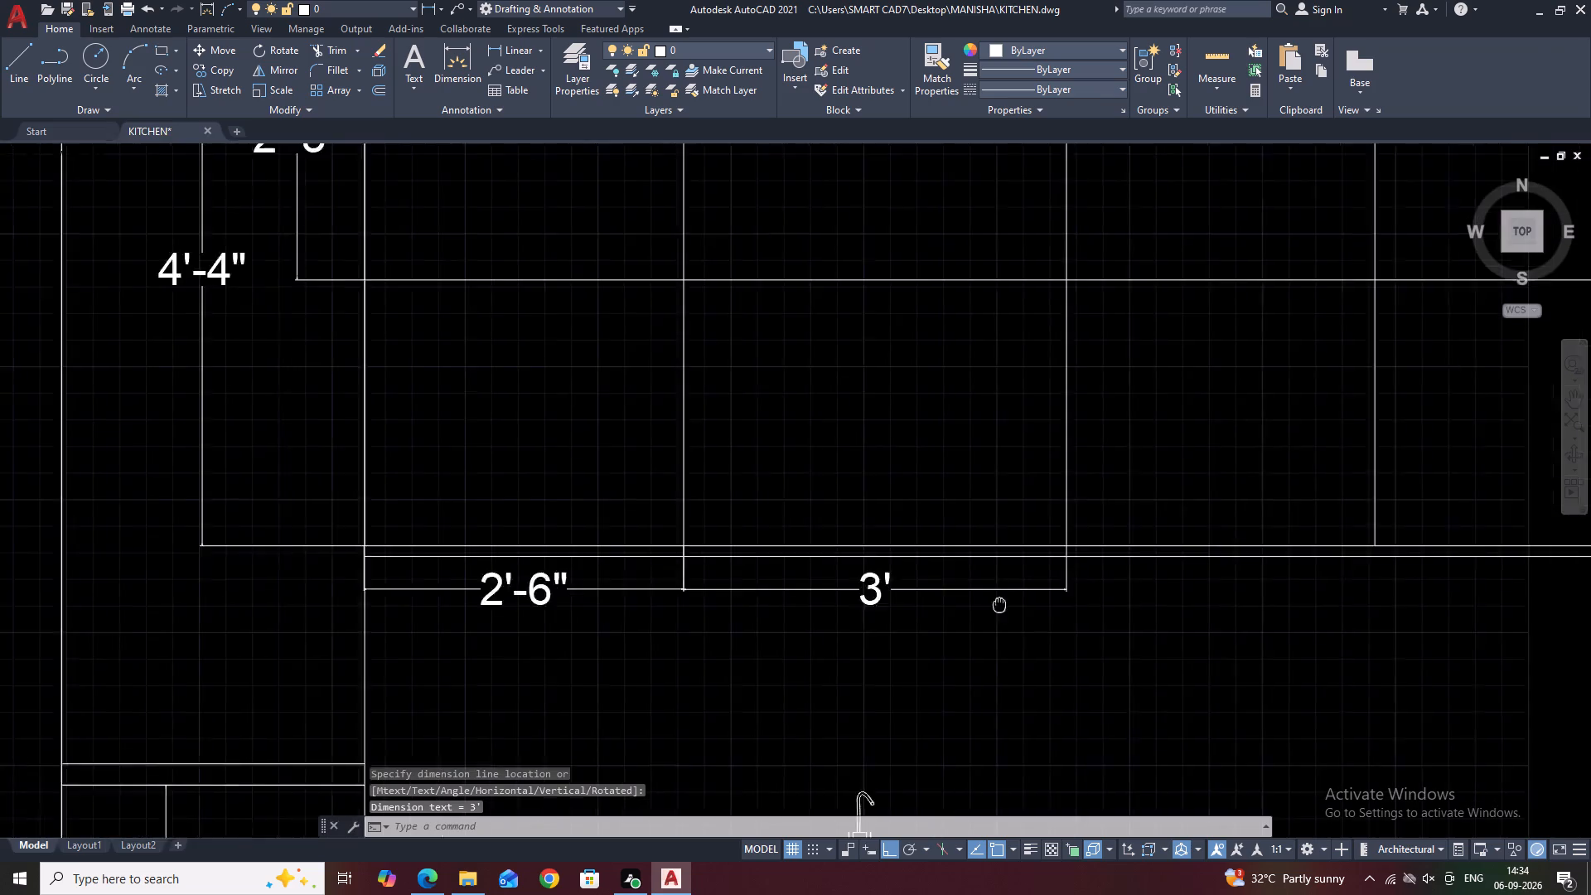
middle_drag(917, 596, 840, 591)
key(space)
click(860, 527)
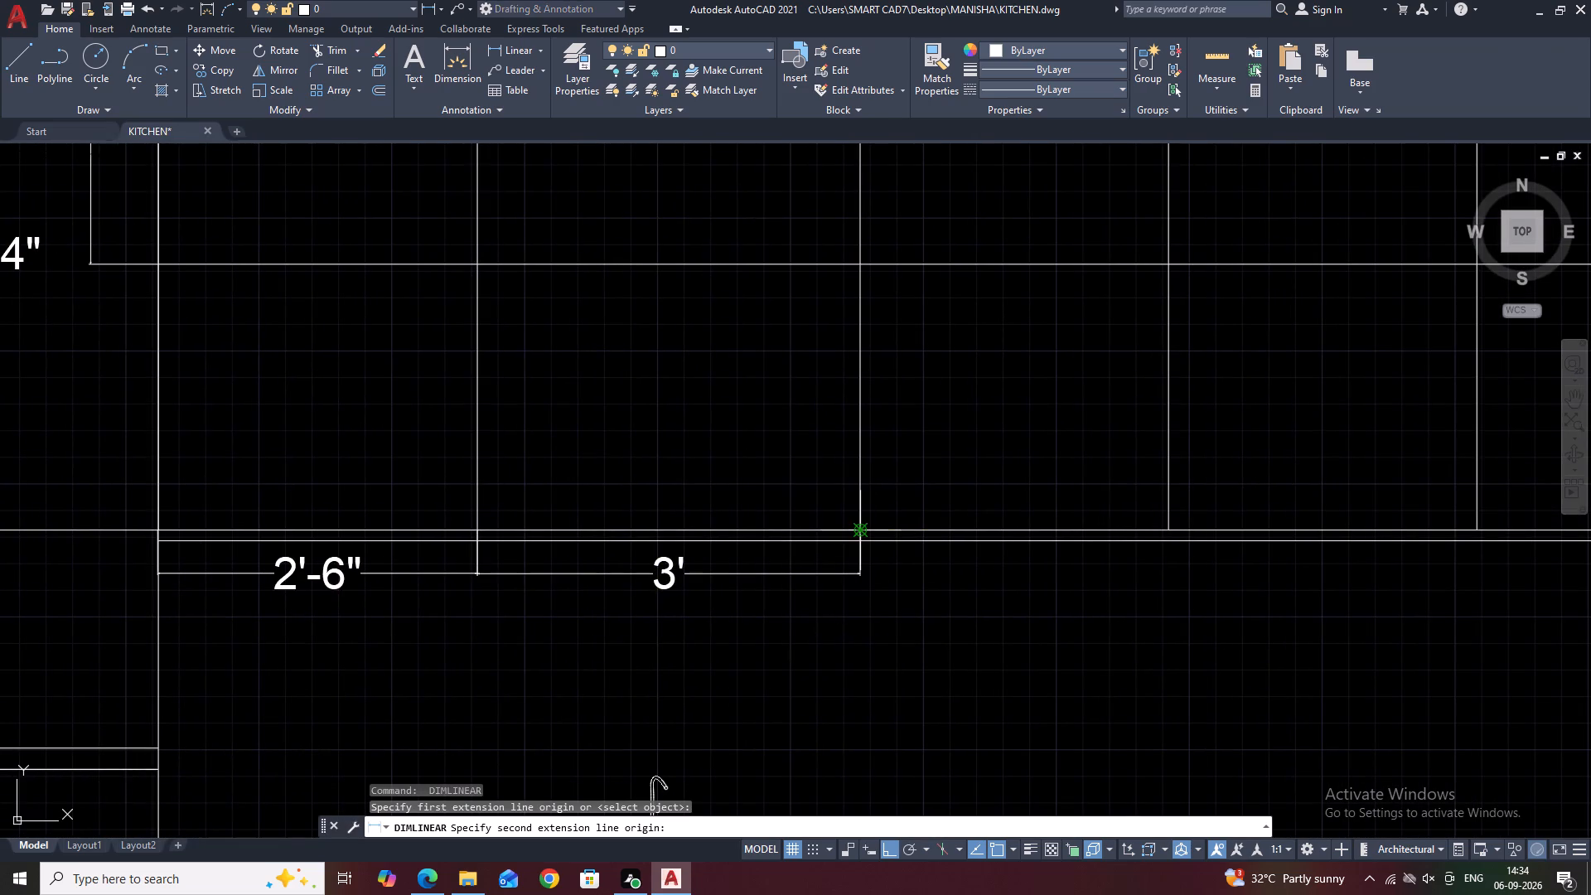
click(1176, 528)
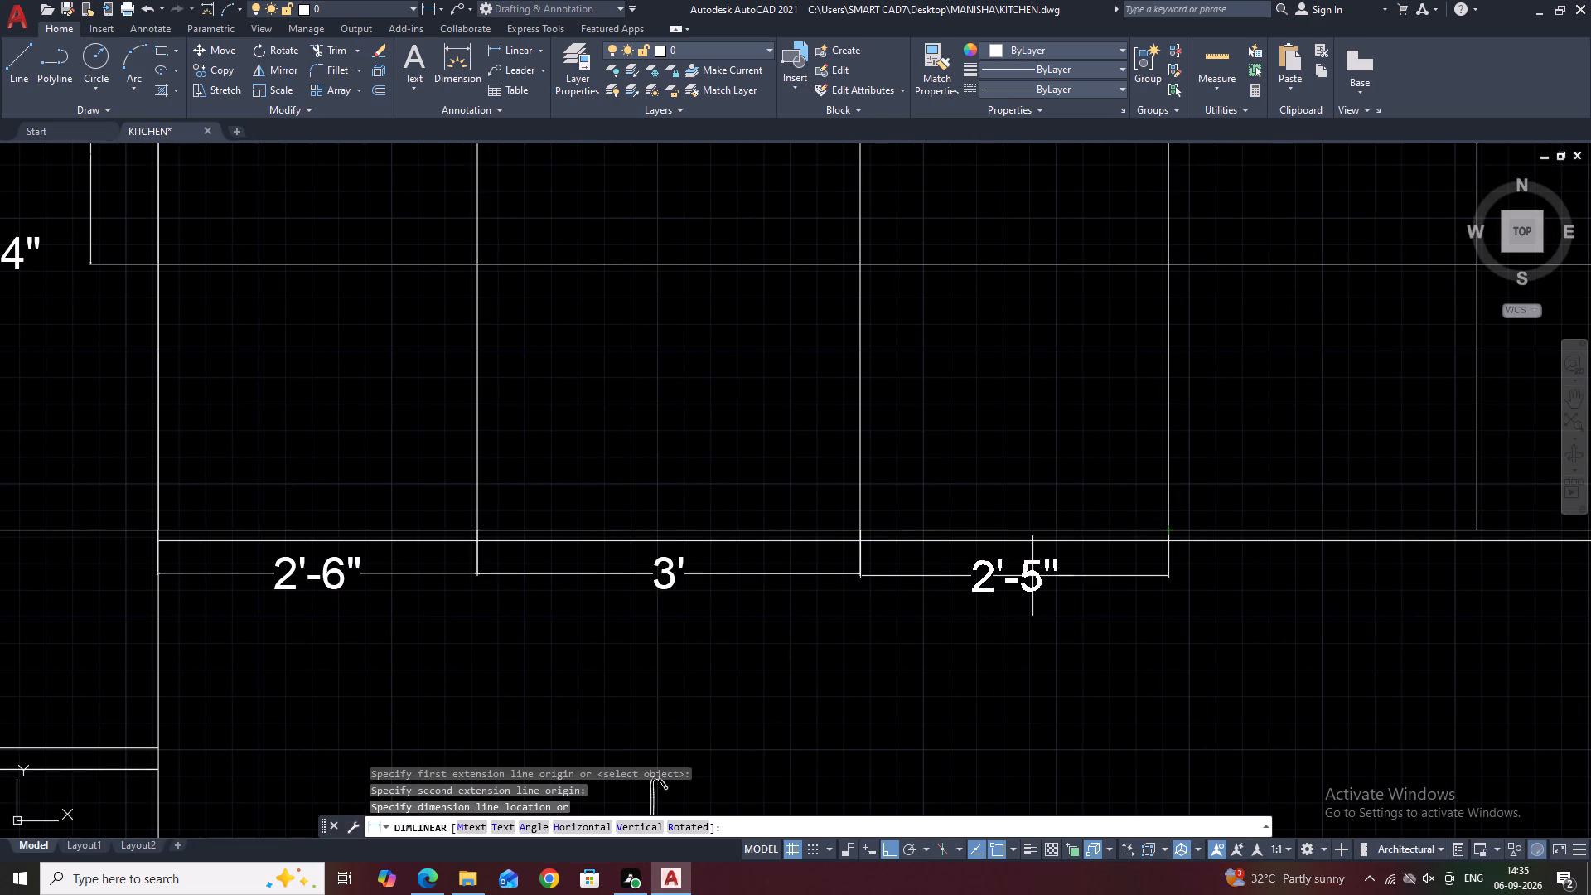
click(855, 574)
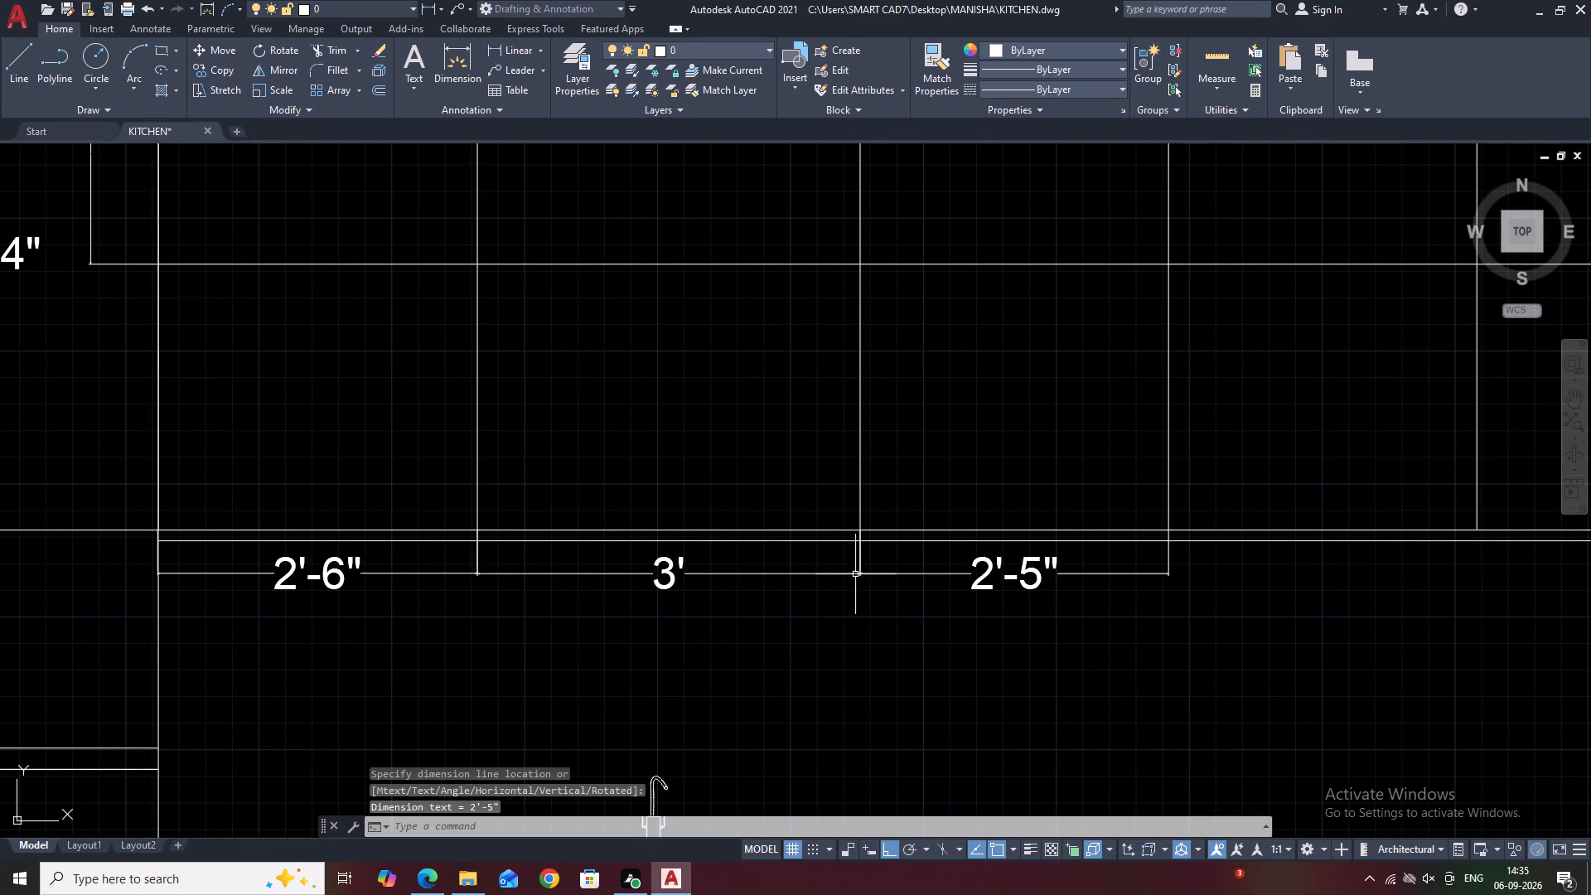
scroll(977, 580, down, 2)
middle_drag(1179, 532, 993, 506)
key(space)
scroll(864, 544, up, 2)
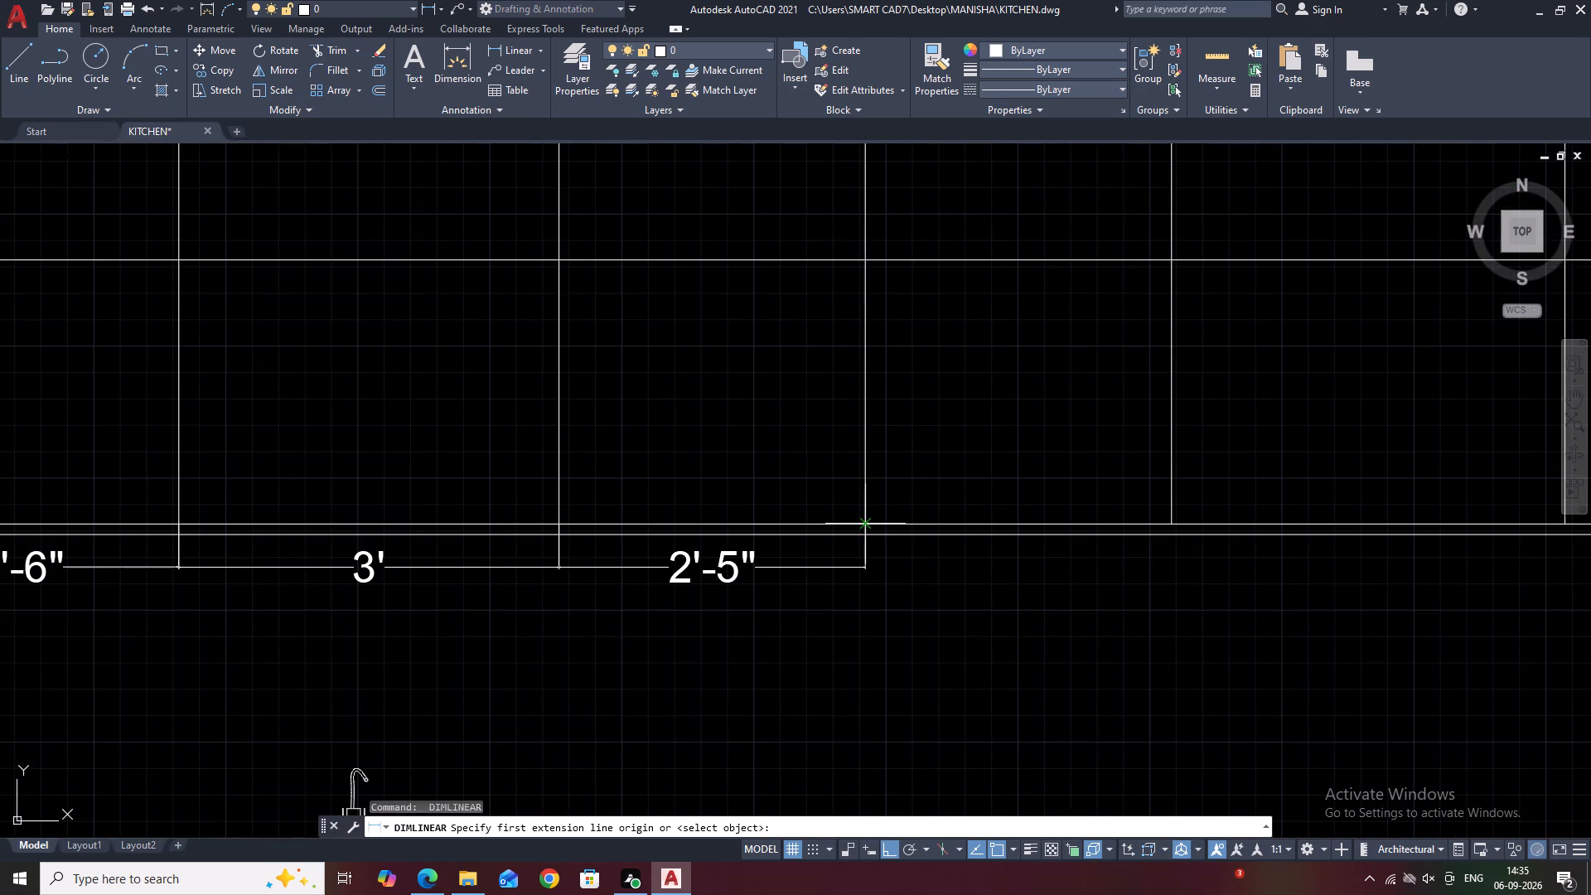
click(860, 522)
click(1170, 525)
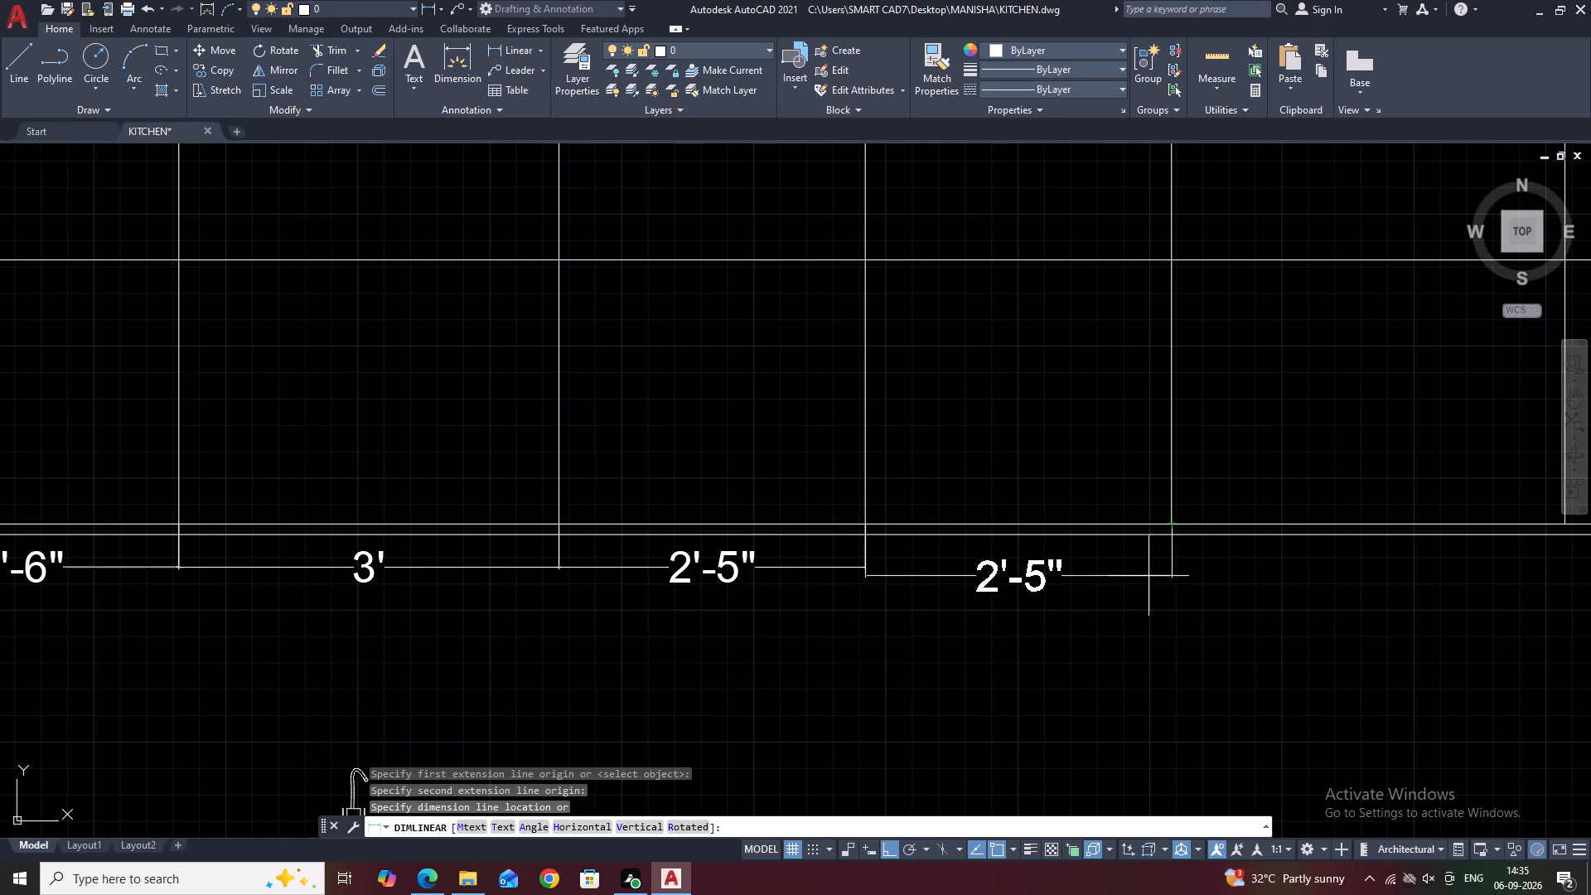
click(863, 564)
Add linear width dimensions below the last two wall cabinets, in line with the existing dimension row.
scroll(946, 571, down, 1)
middle_click(946, 571)
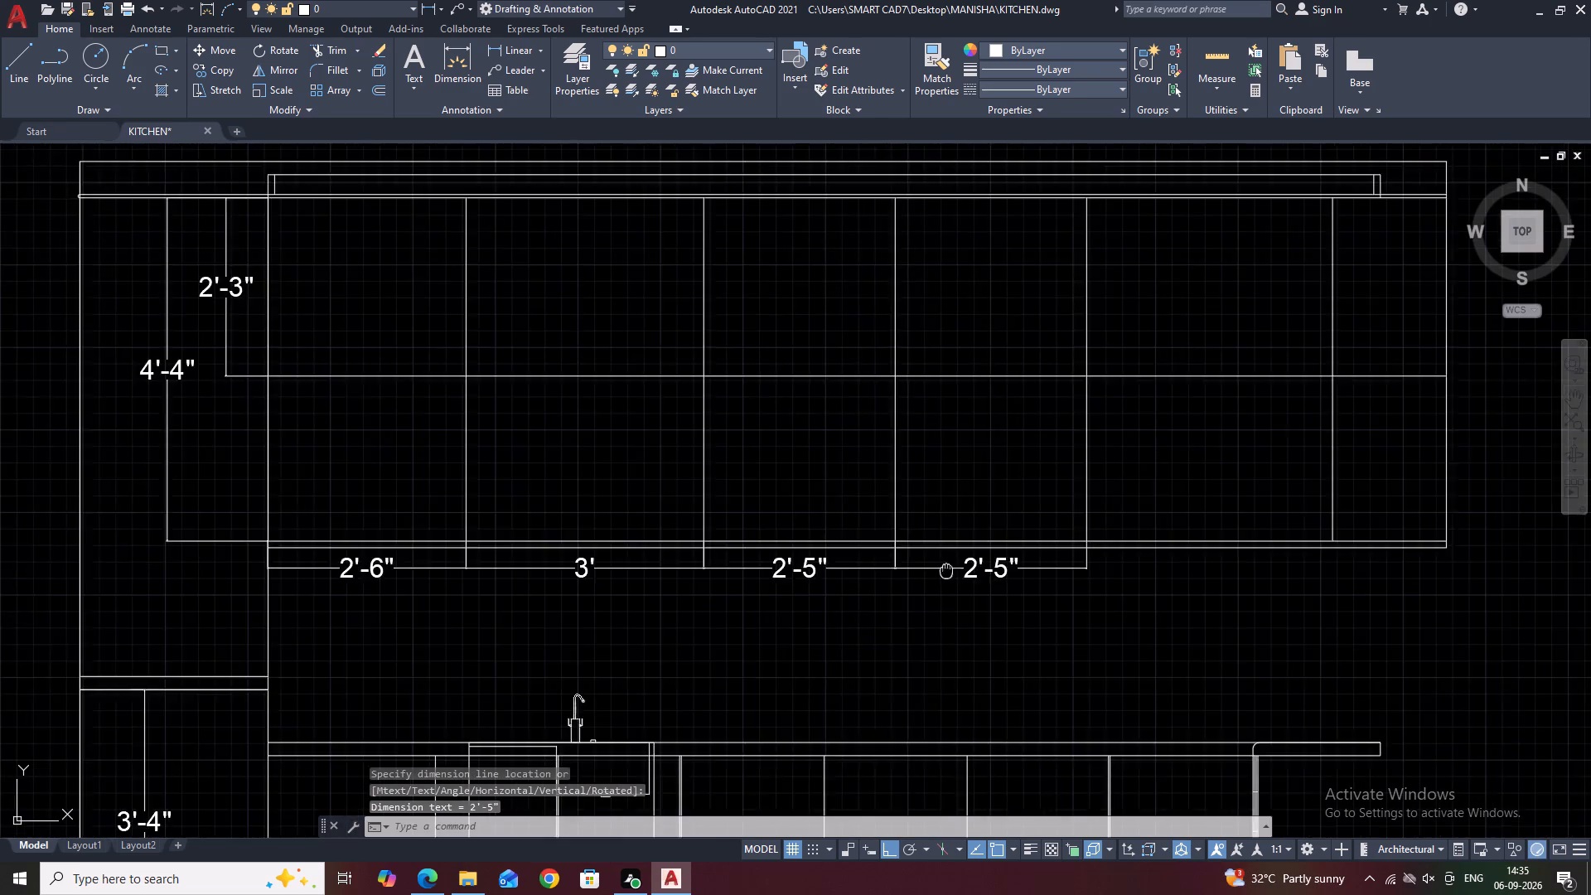
scroll(946, 571, down, 1)
middle_drag(1207, 545, 990, 549)
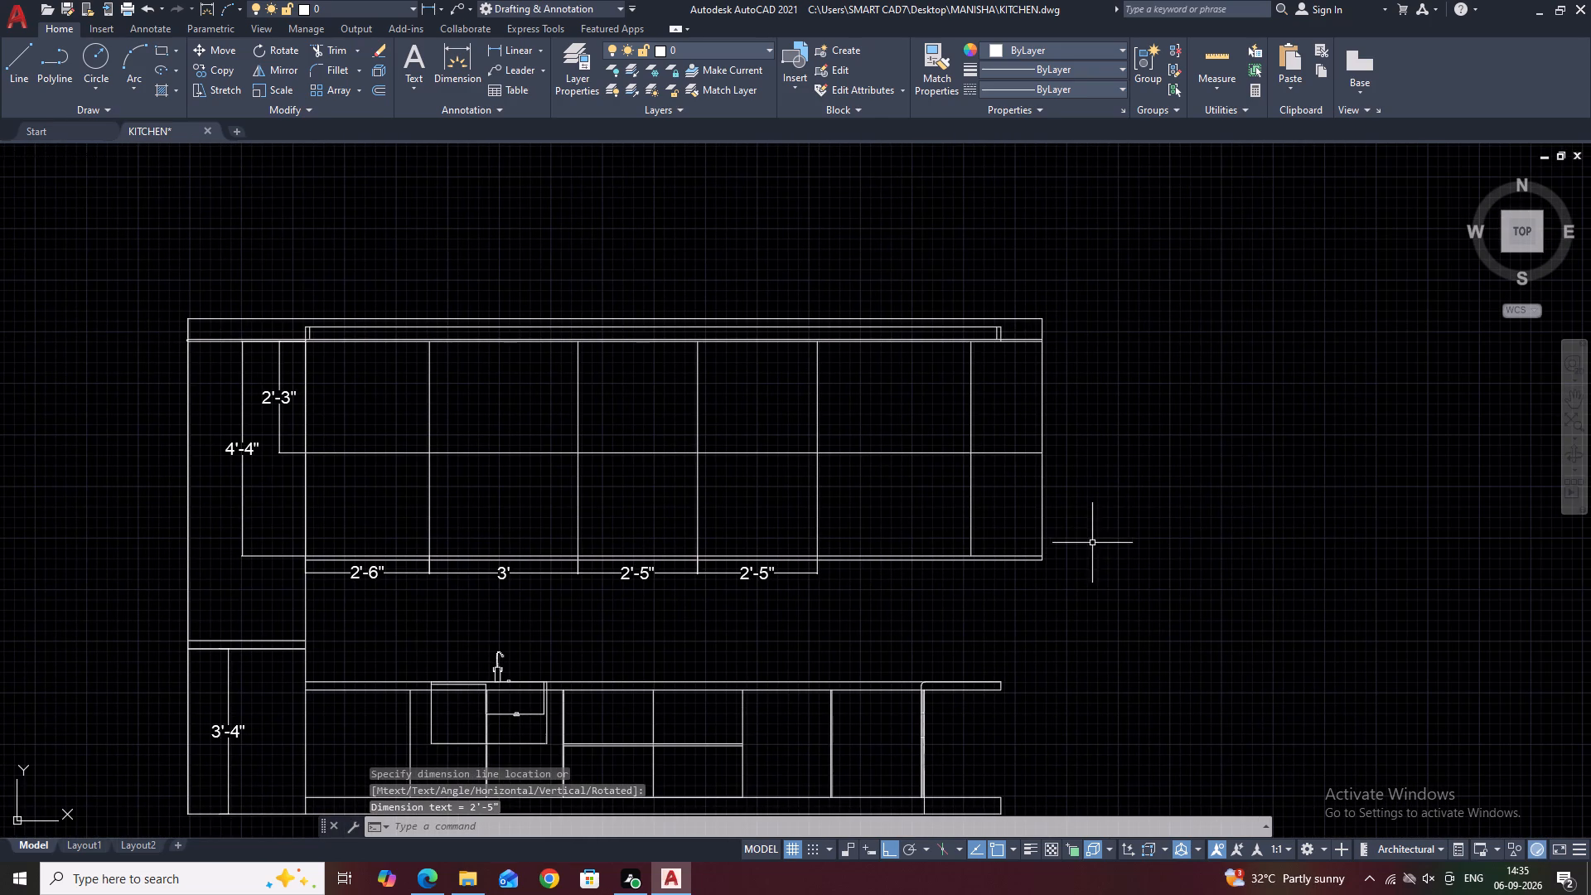
key(space)
scroll(825, 550, up, 1)
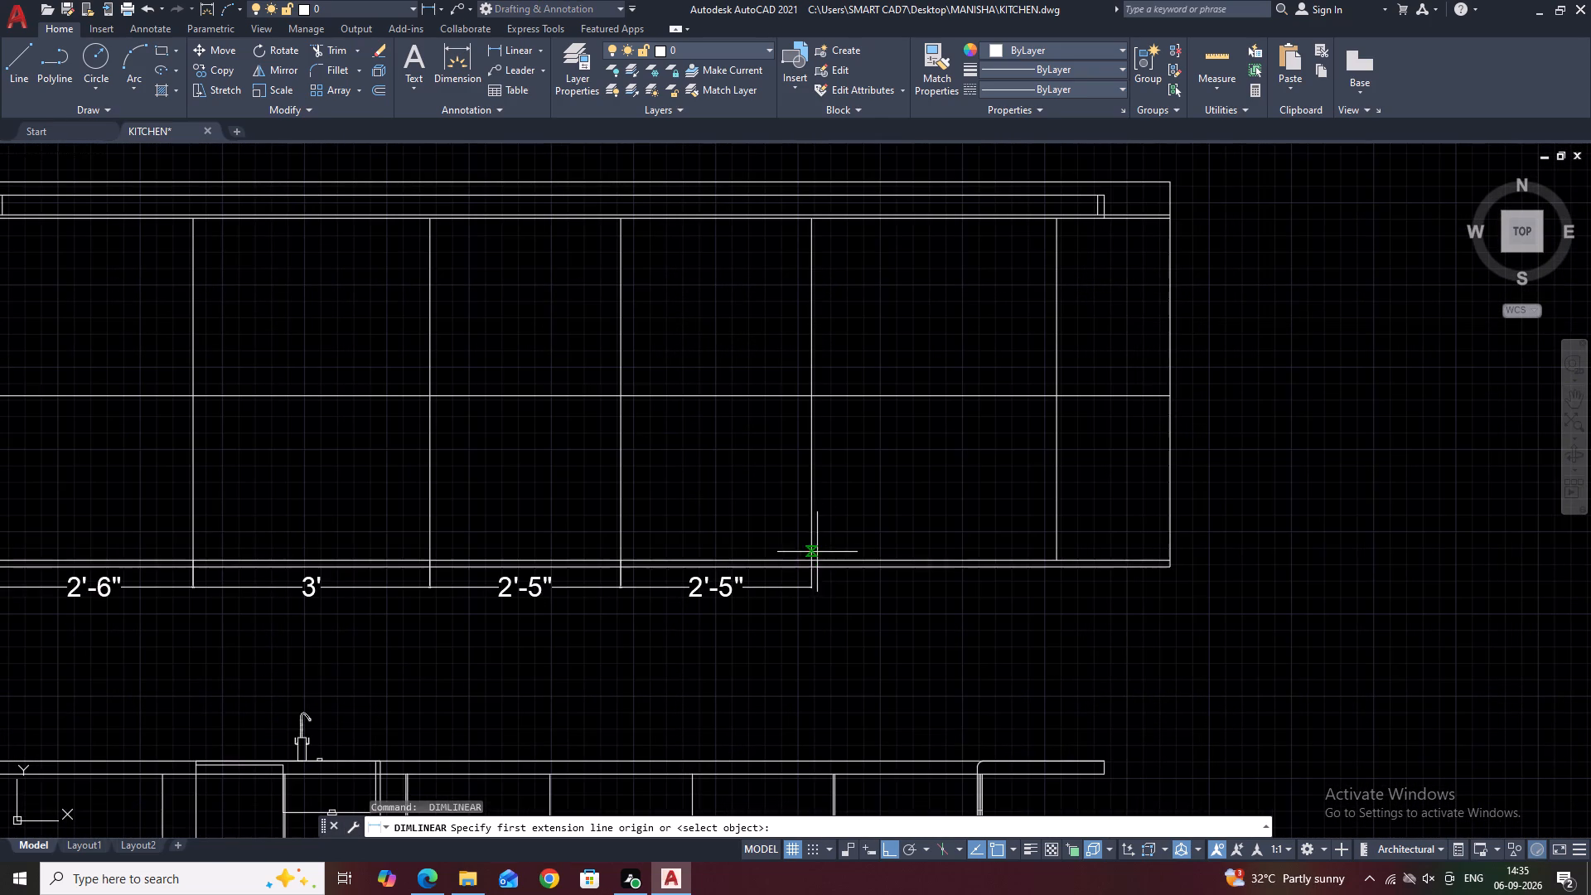
click(811, 557)
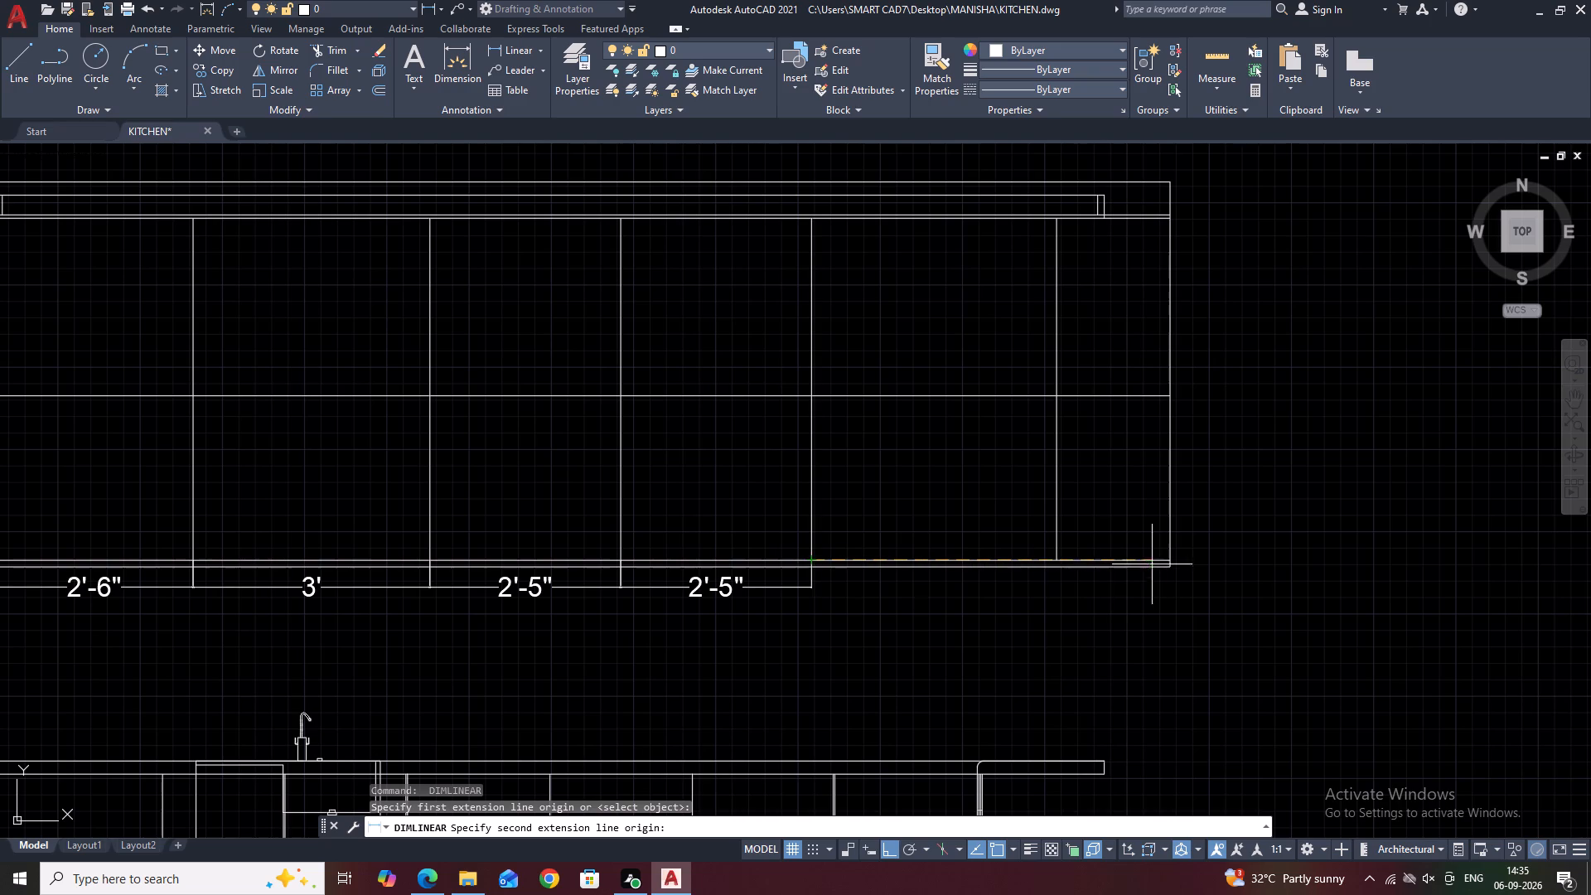
click(1061, 559)
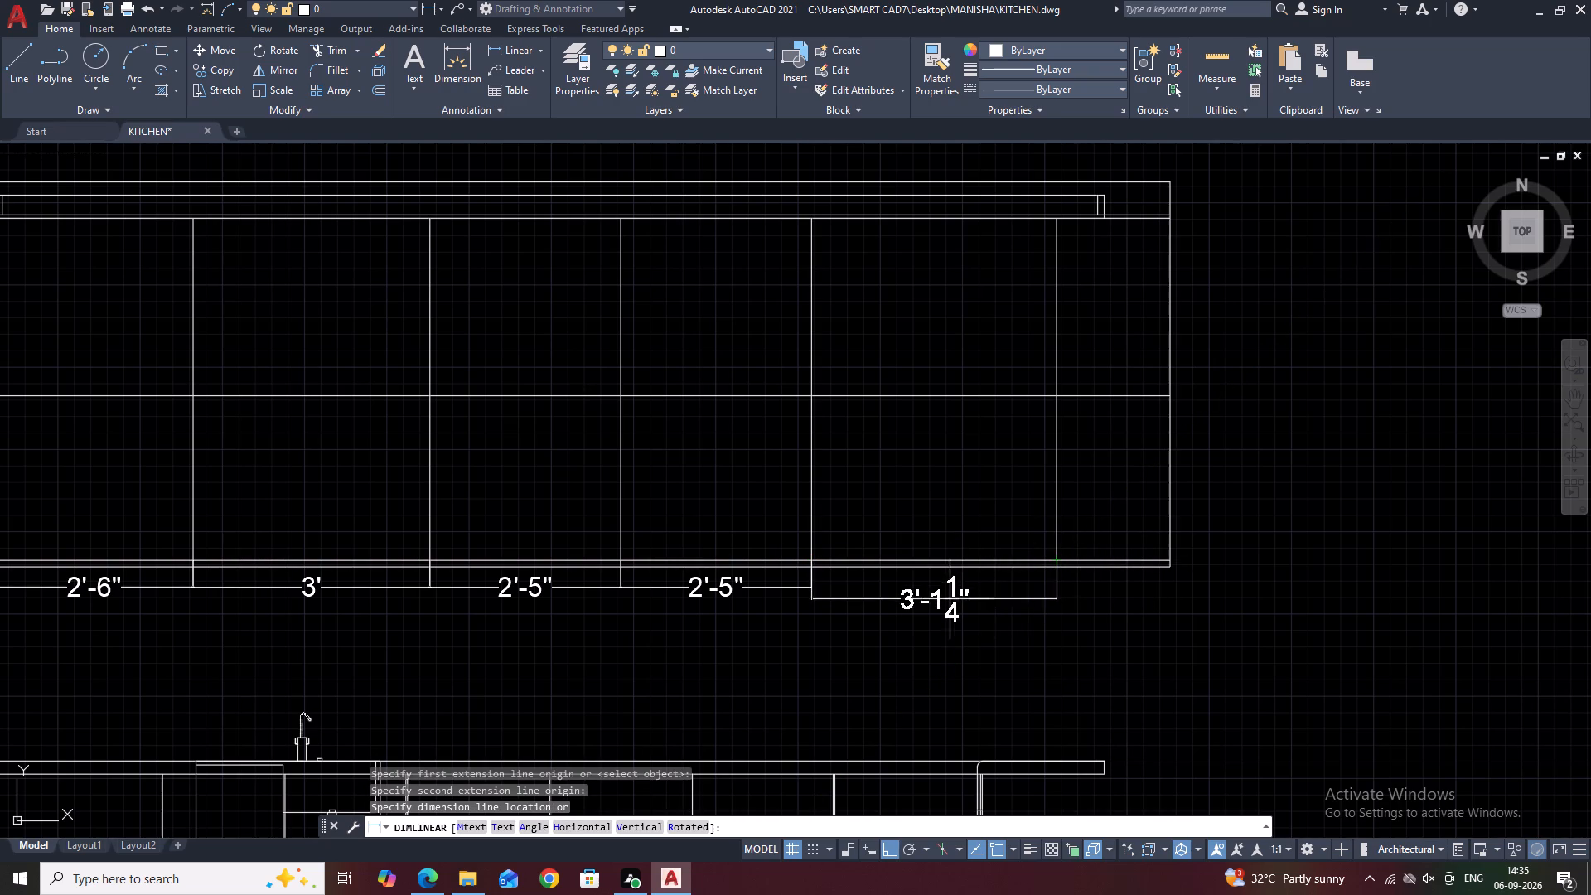
click(812, 587)
key(space)
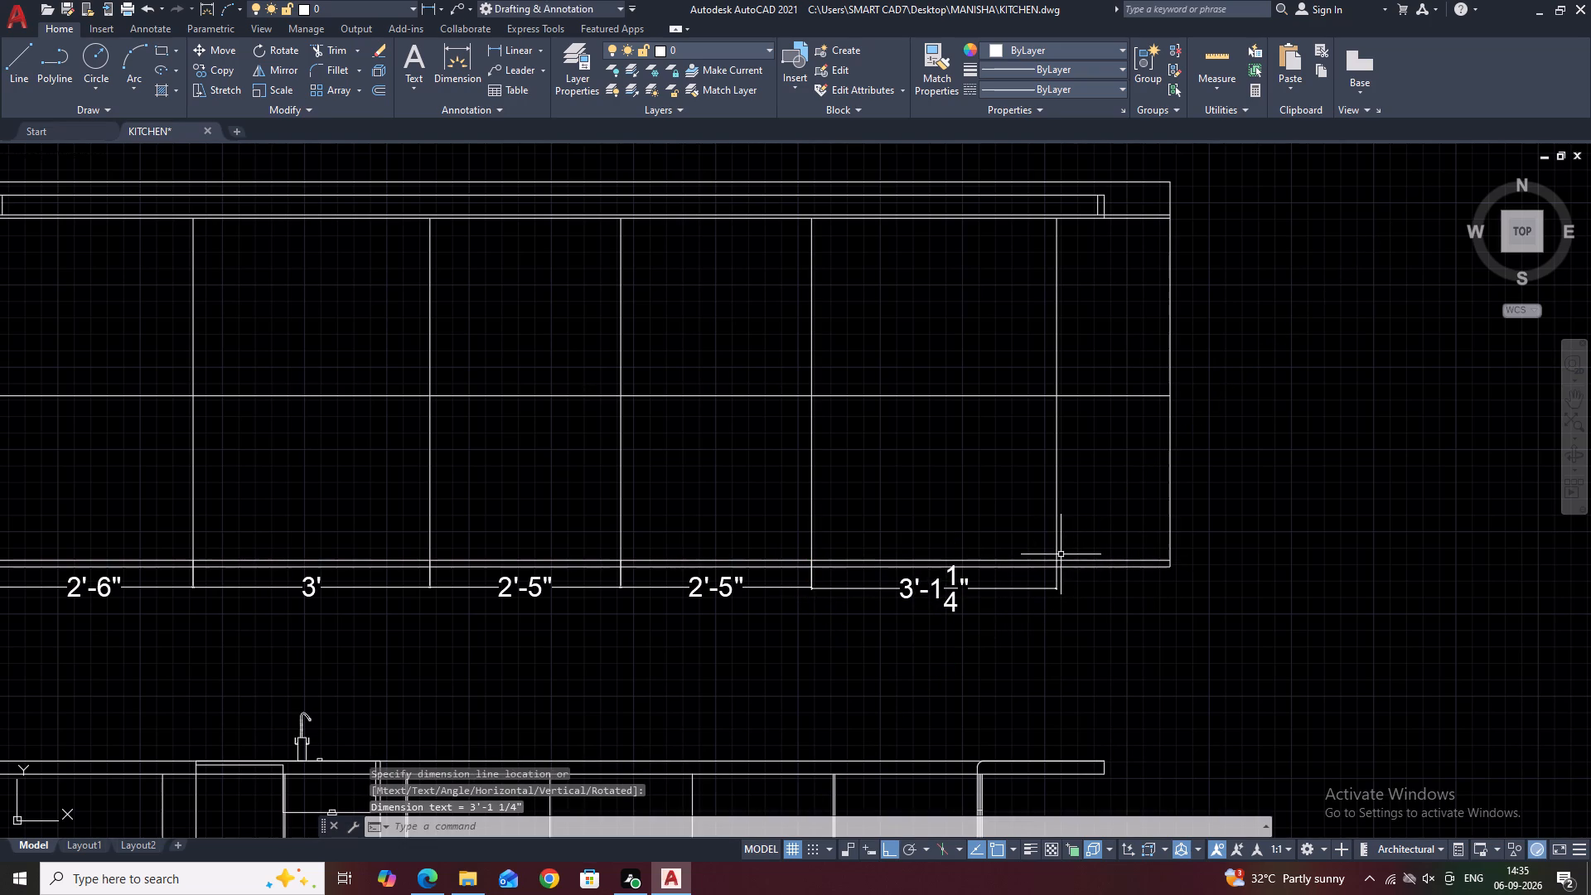
click(1051, 553)
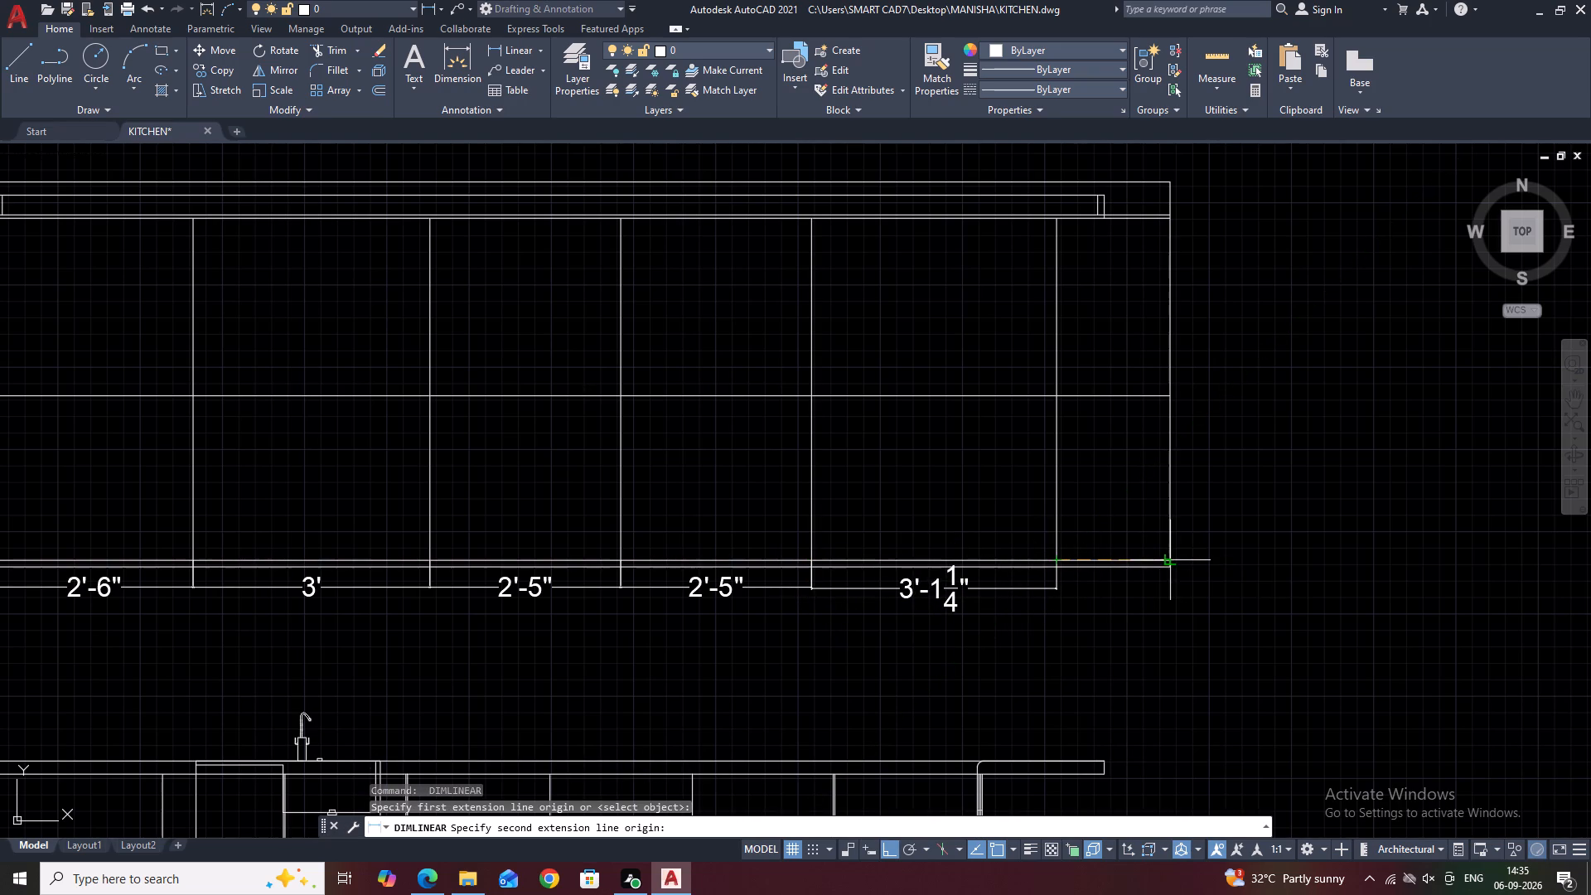
click(1168, 559)
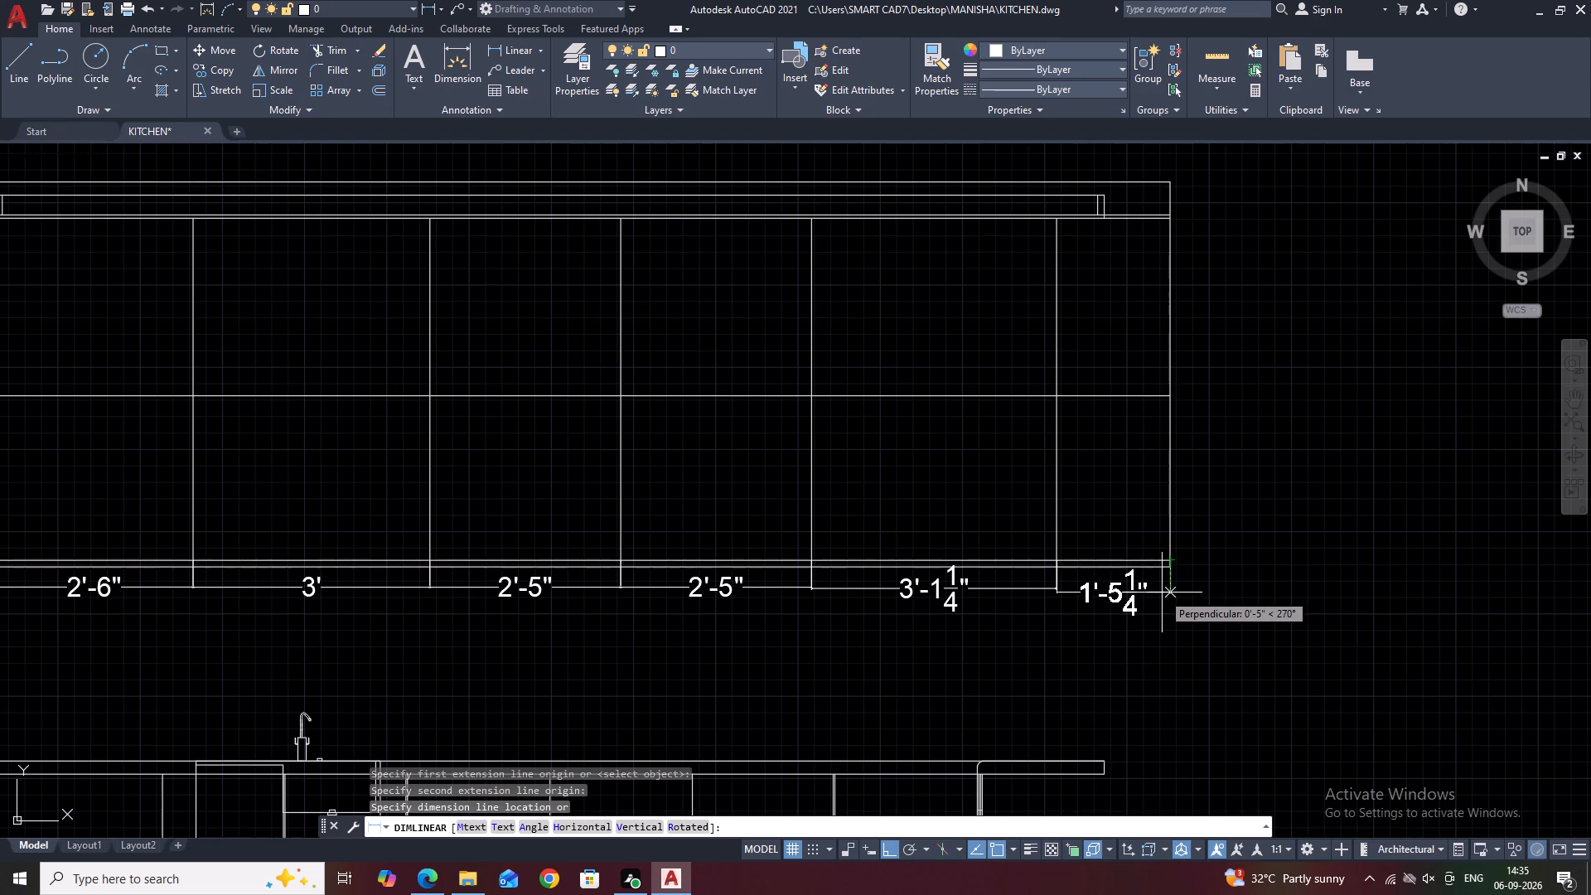
click(1058, 592)
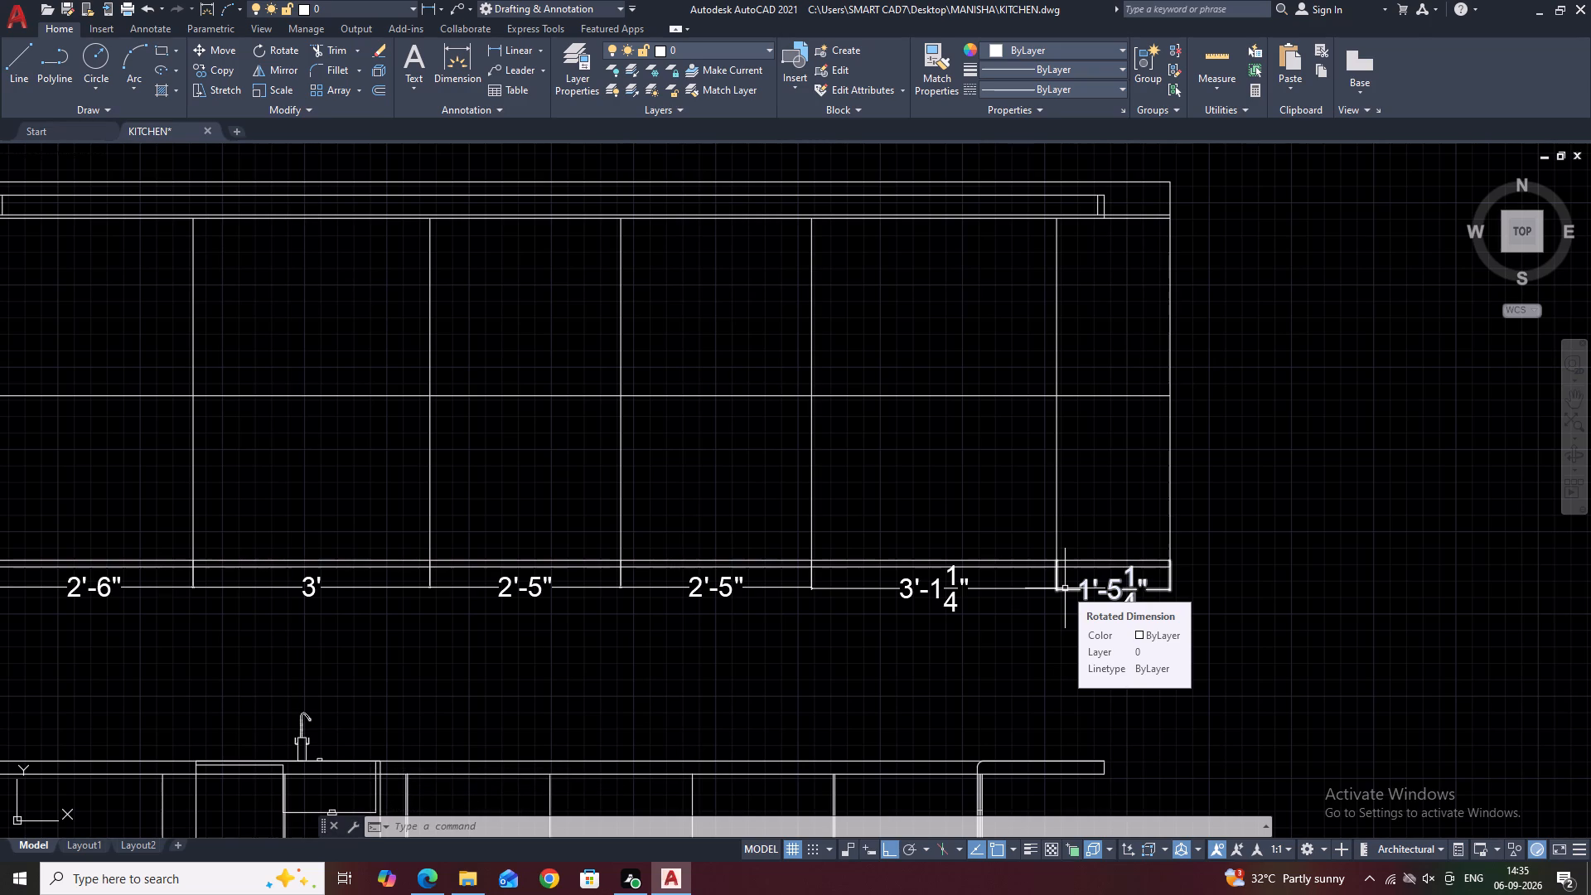
Move the vertical divider between the last two wall cabinets 1" toward the fifth cabinet, widening the narrow end cabinet.
click(1057, 451)
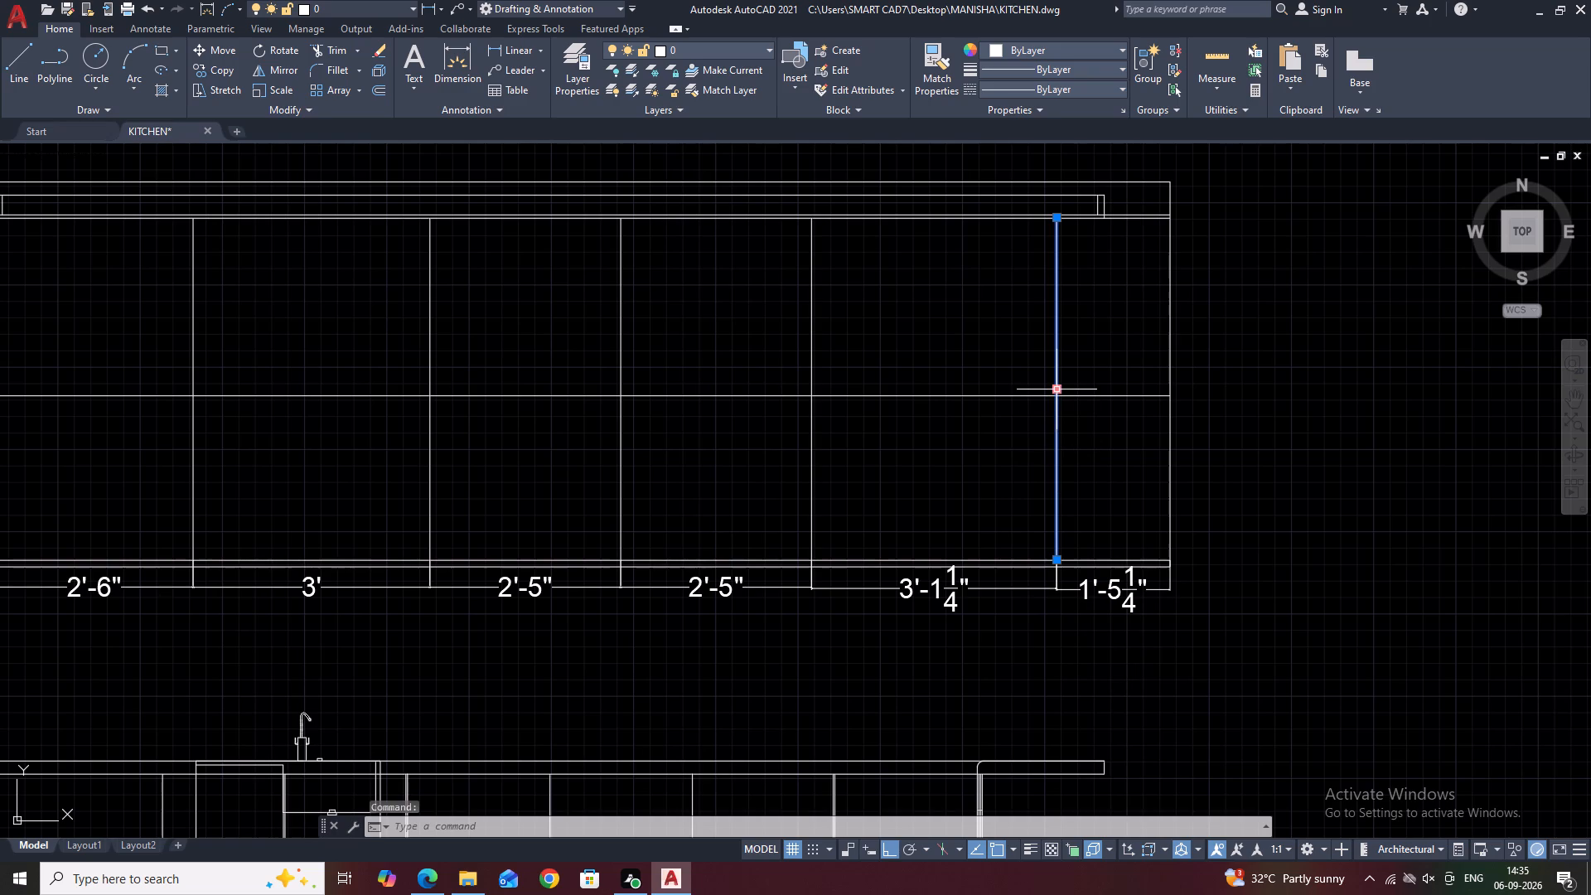
key(Escape)
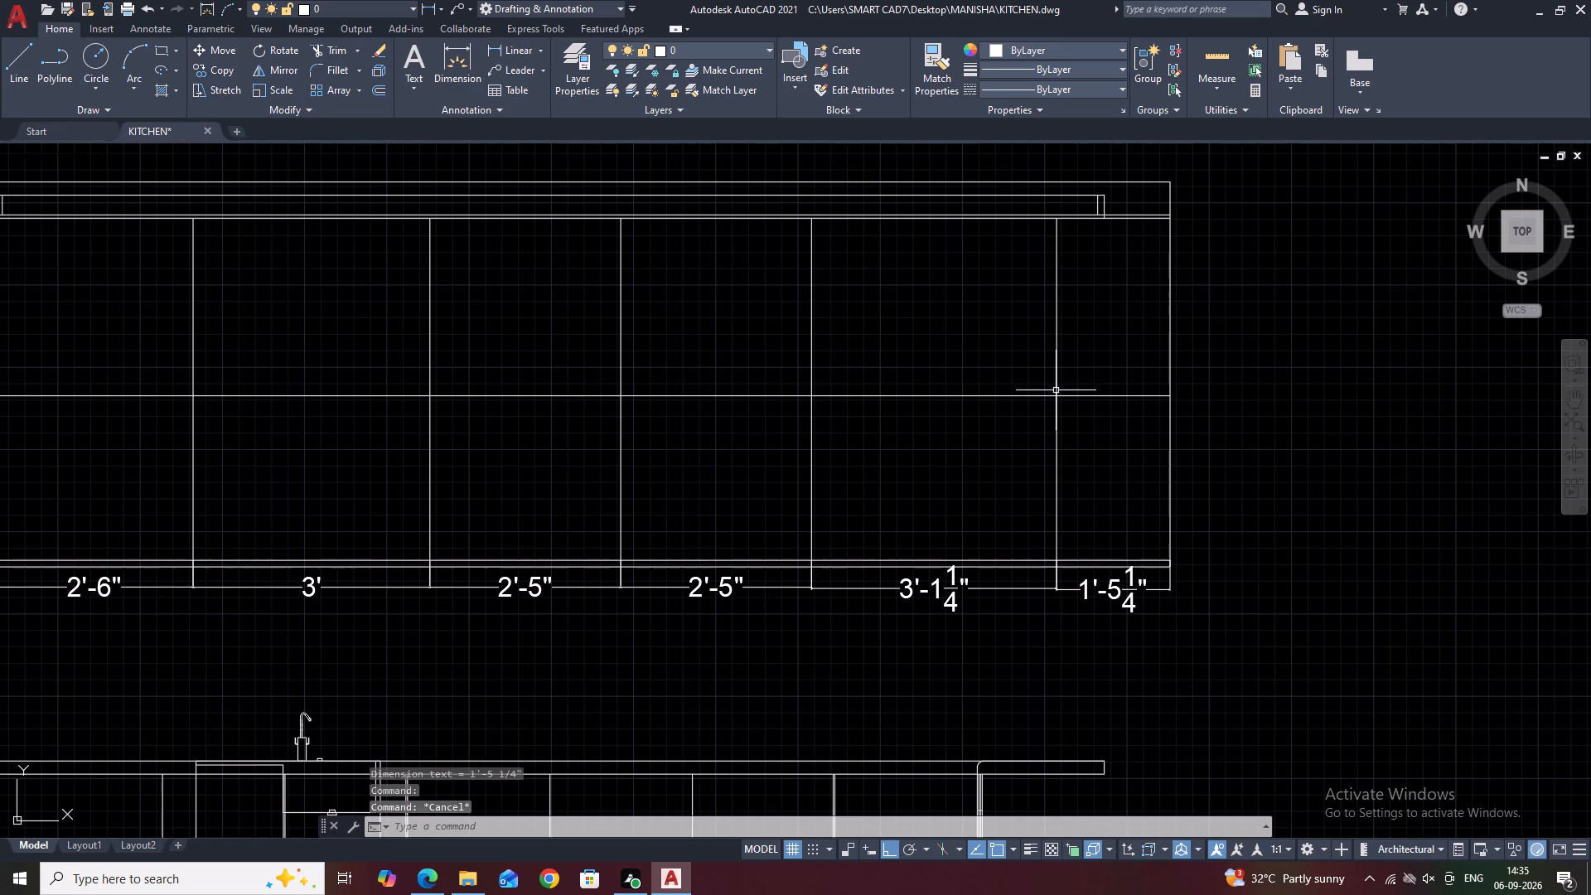
drag(1090, 480, 1081, 472)
drag(1024, 443, 1013, 439)
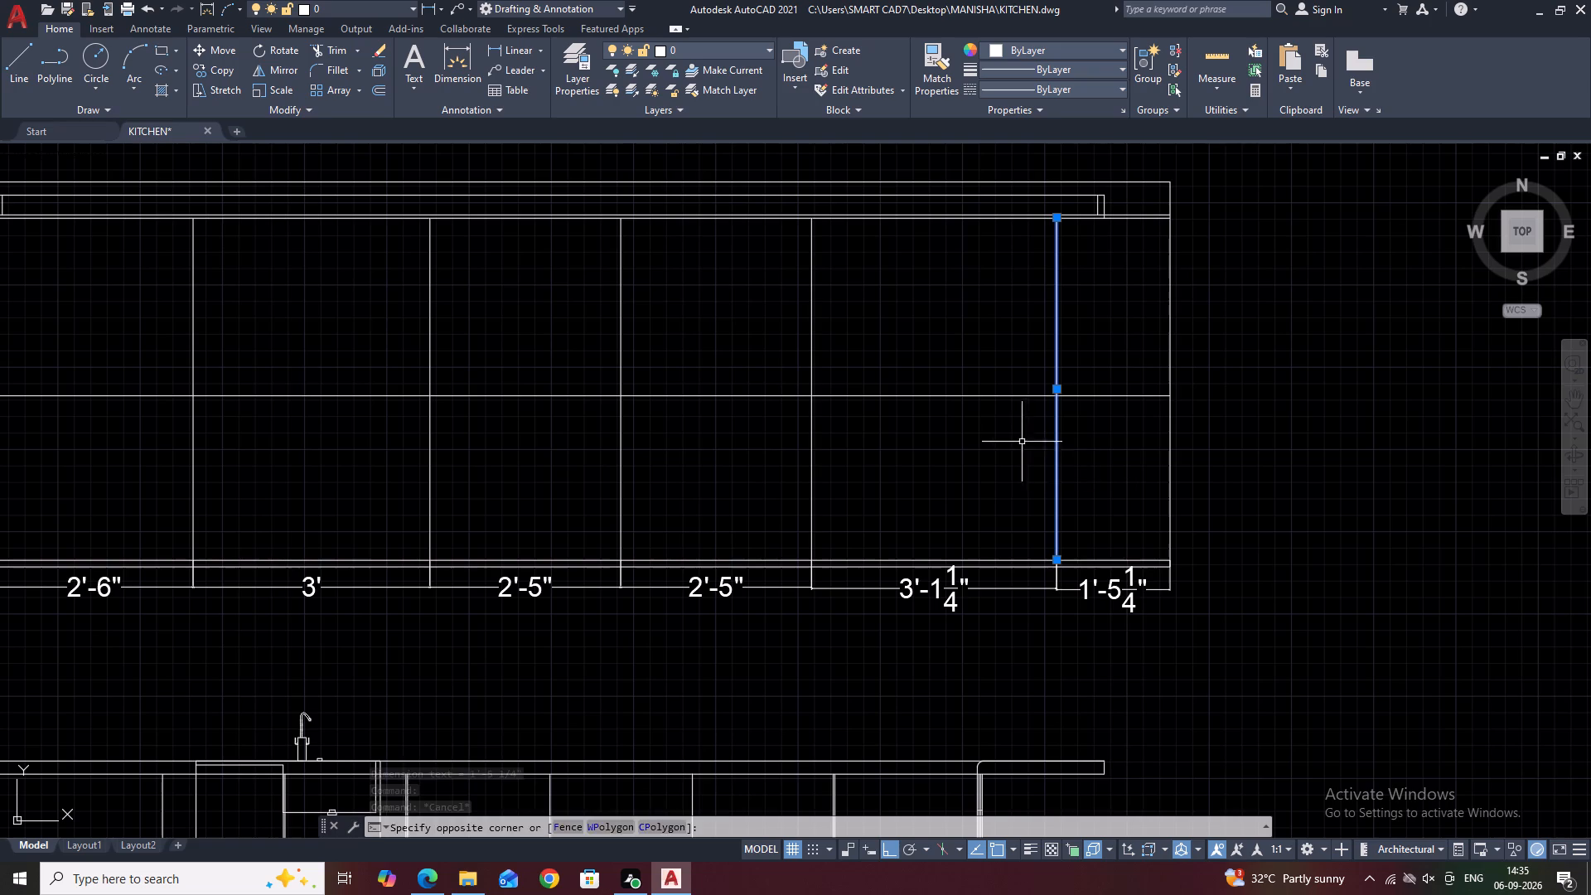
drag(1013, 439, 1010, 439)
text(M)
key(space)
scroll(1064, 567, up, 3)
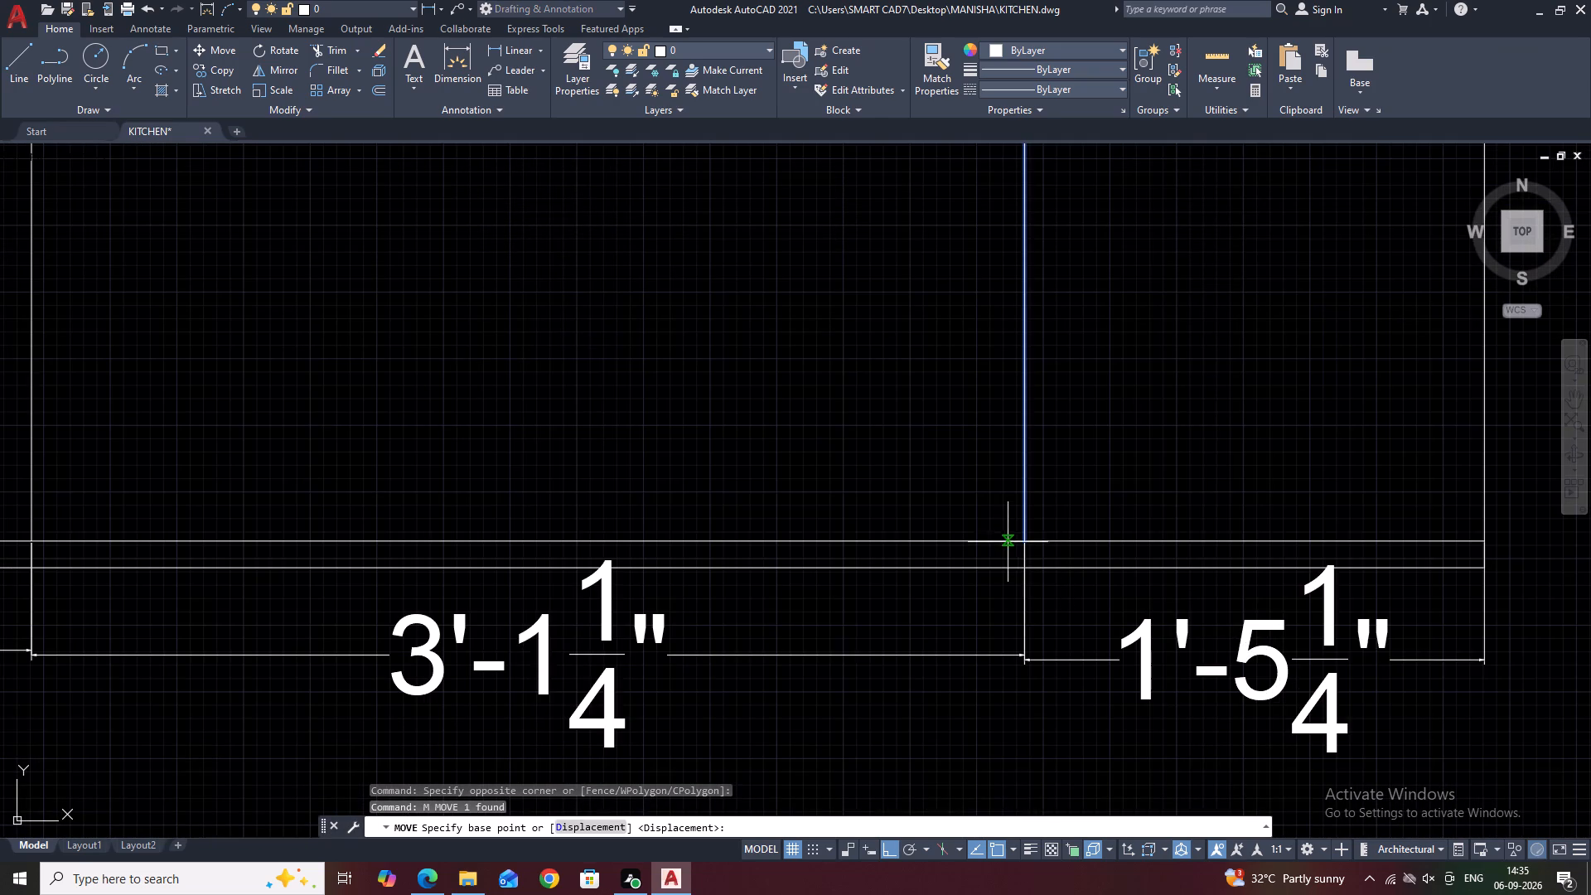
click(1027, 541)
text(1)
key(space)
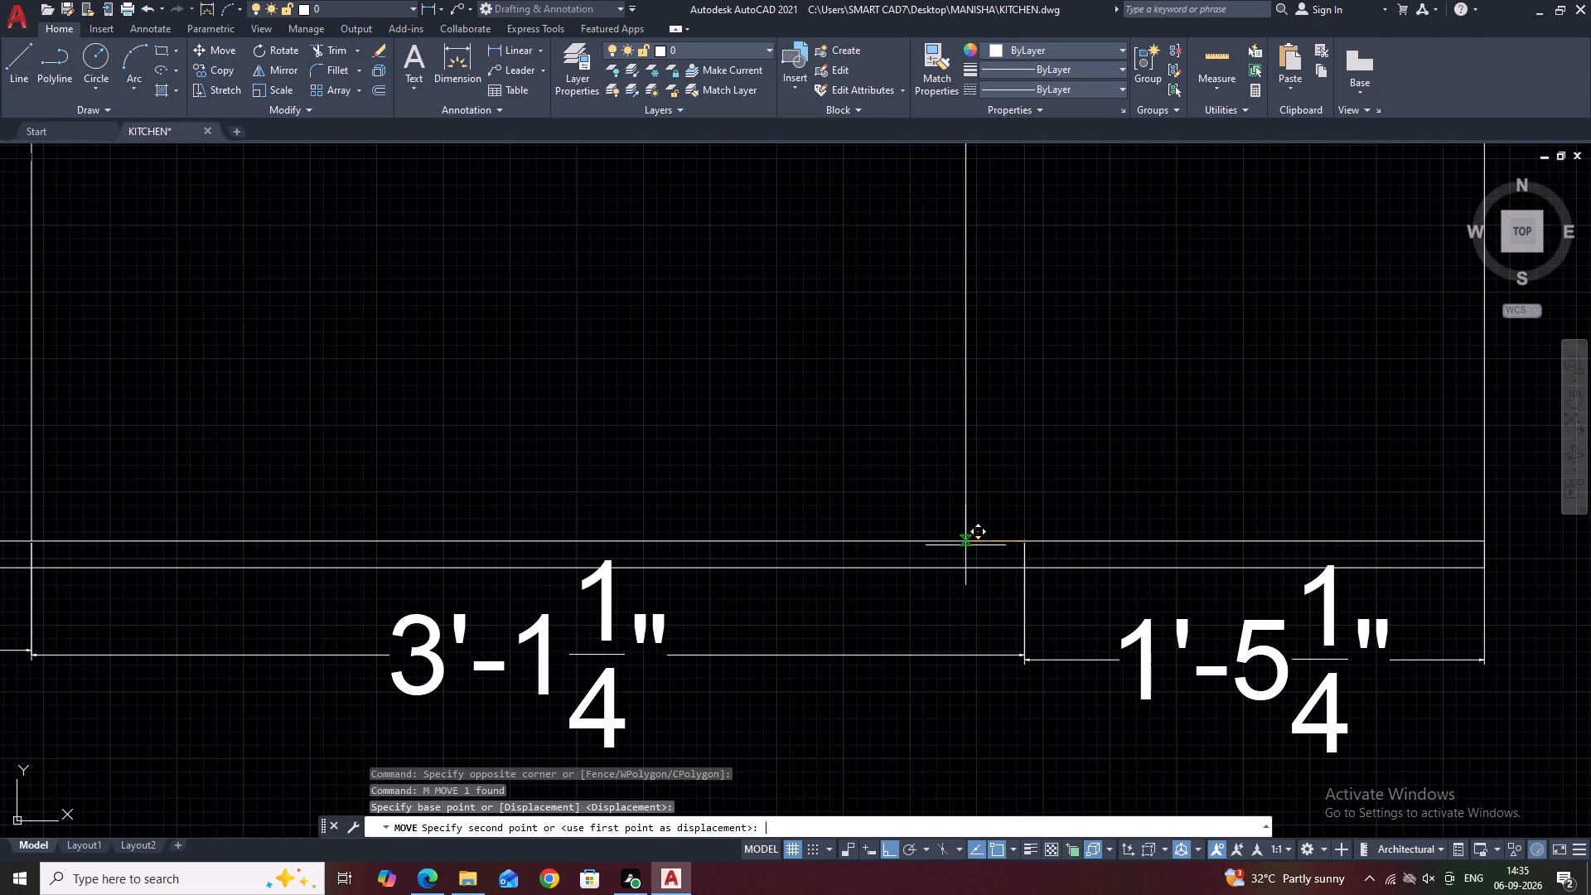
scroll(994, 583, down, 2)
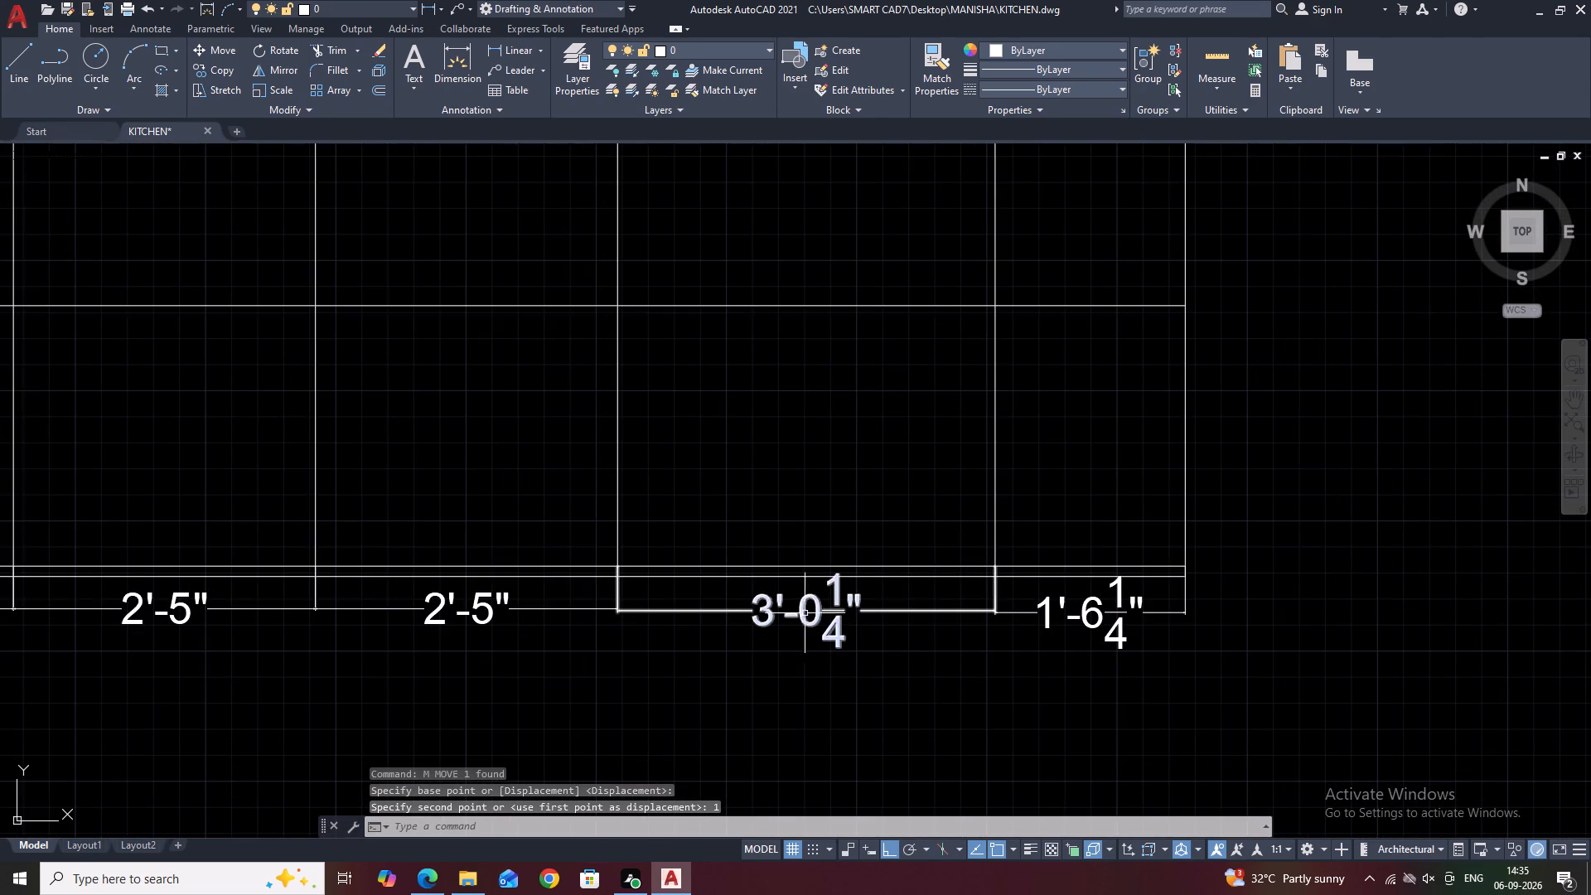
middle_drag(897, 605, 974, 587)
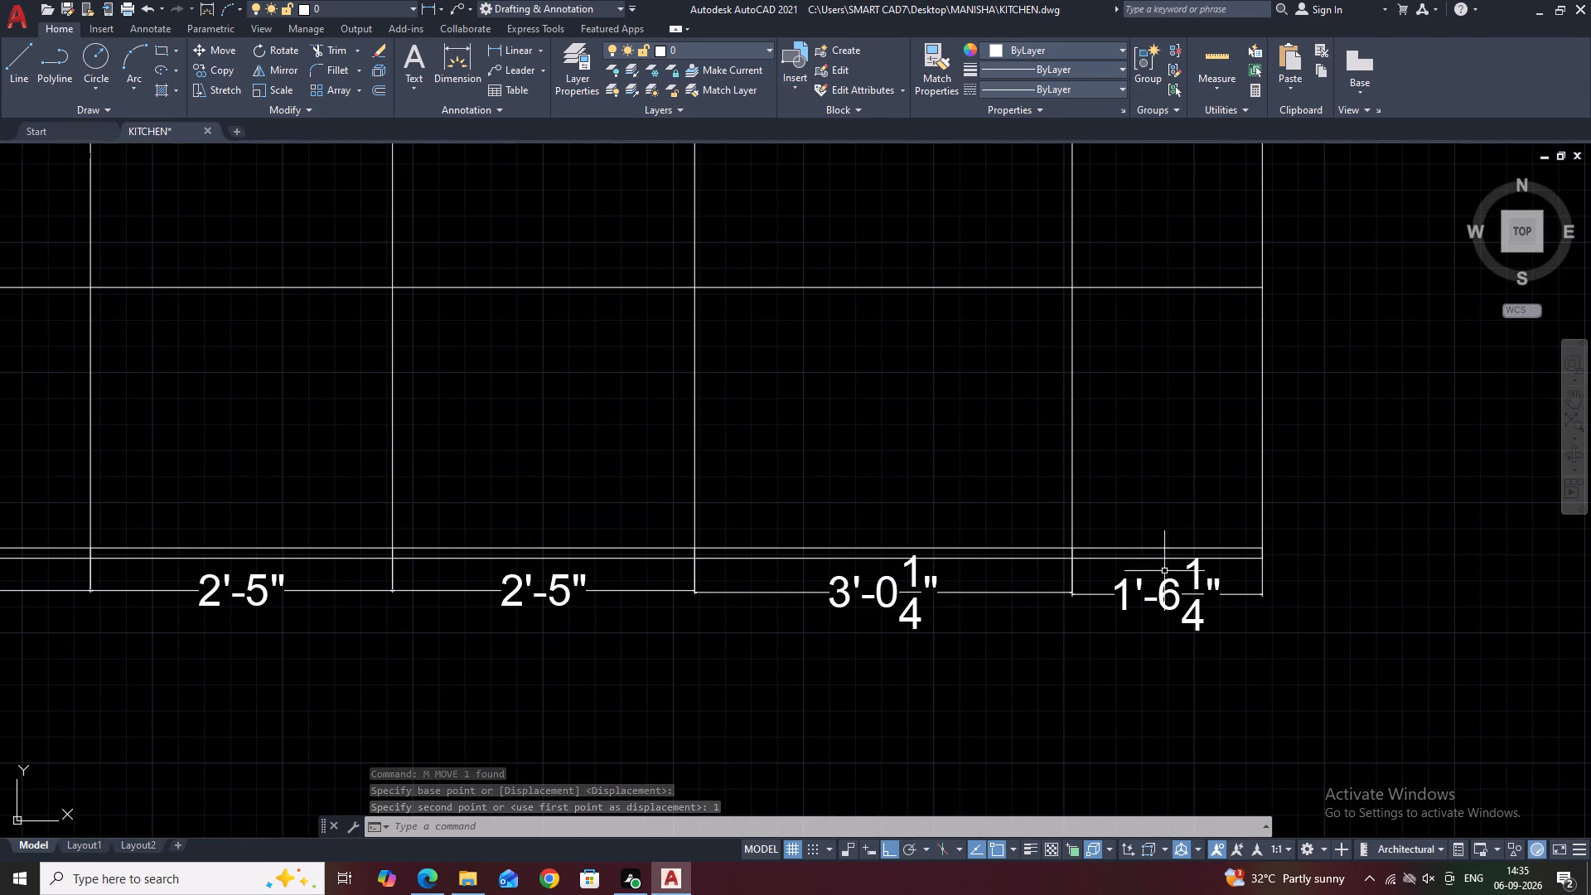
middle_drag(1236, 462, 1276, 574)
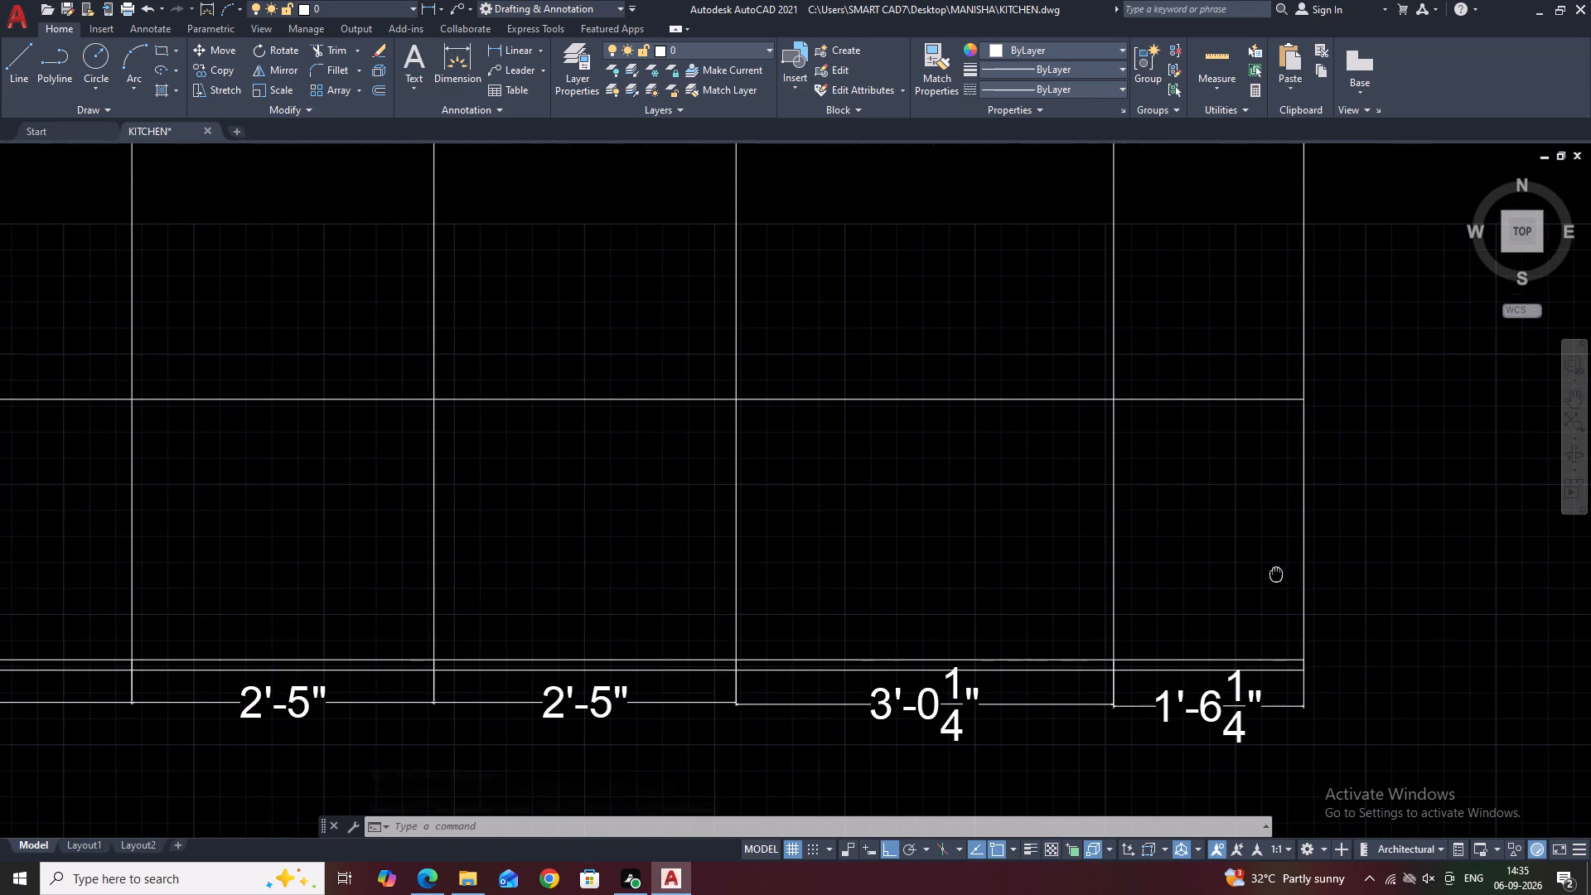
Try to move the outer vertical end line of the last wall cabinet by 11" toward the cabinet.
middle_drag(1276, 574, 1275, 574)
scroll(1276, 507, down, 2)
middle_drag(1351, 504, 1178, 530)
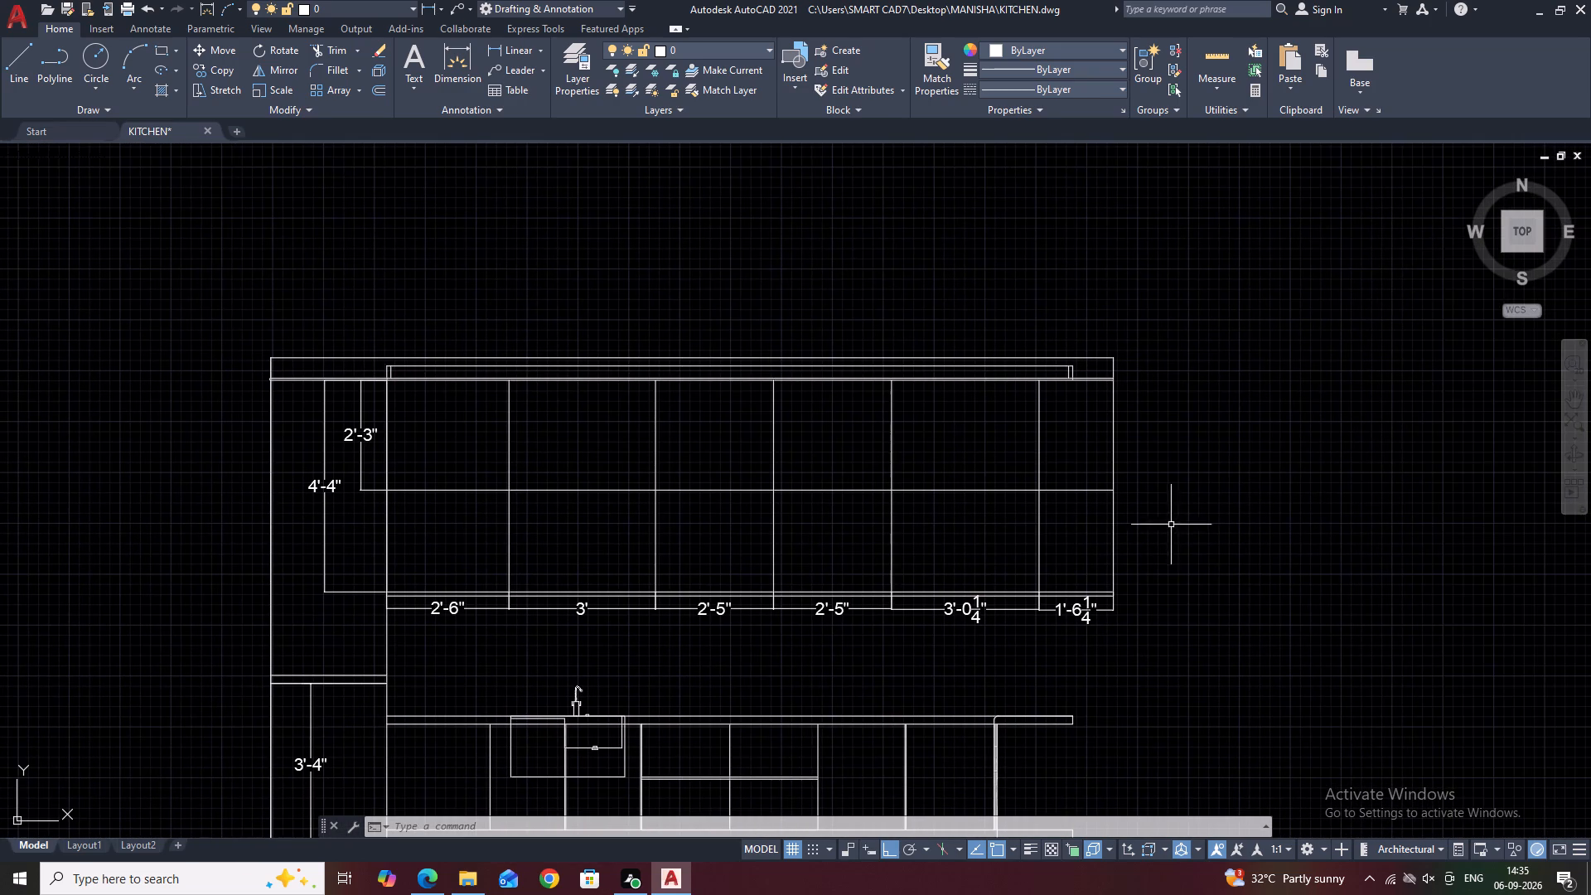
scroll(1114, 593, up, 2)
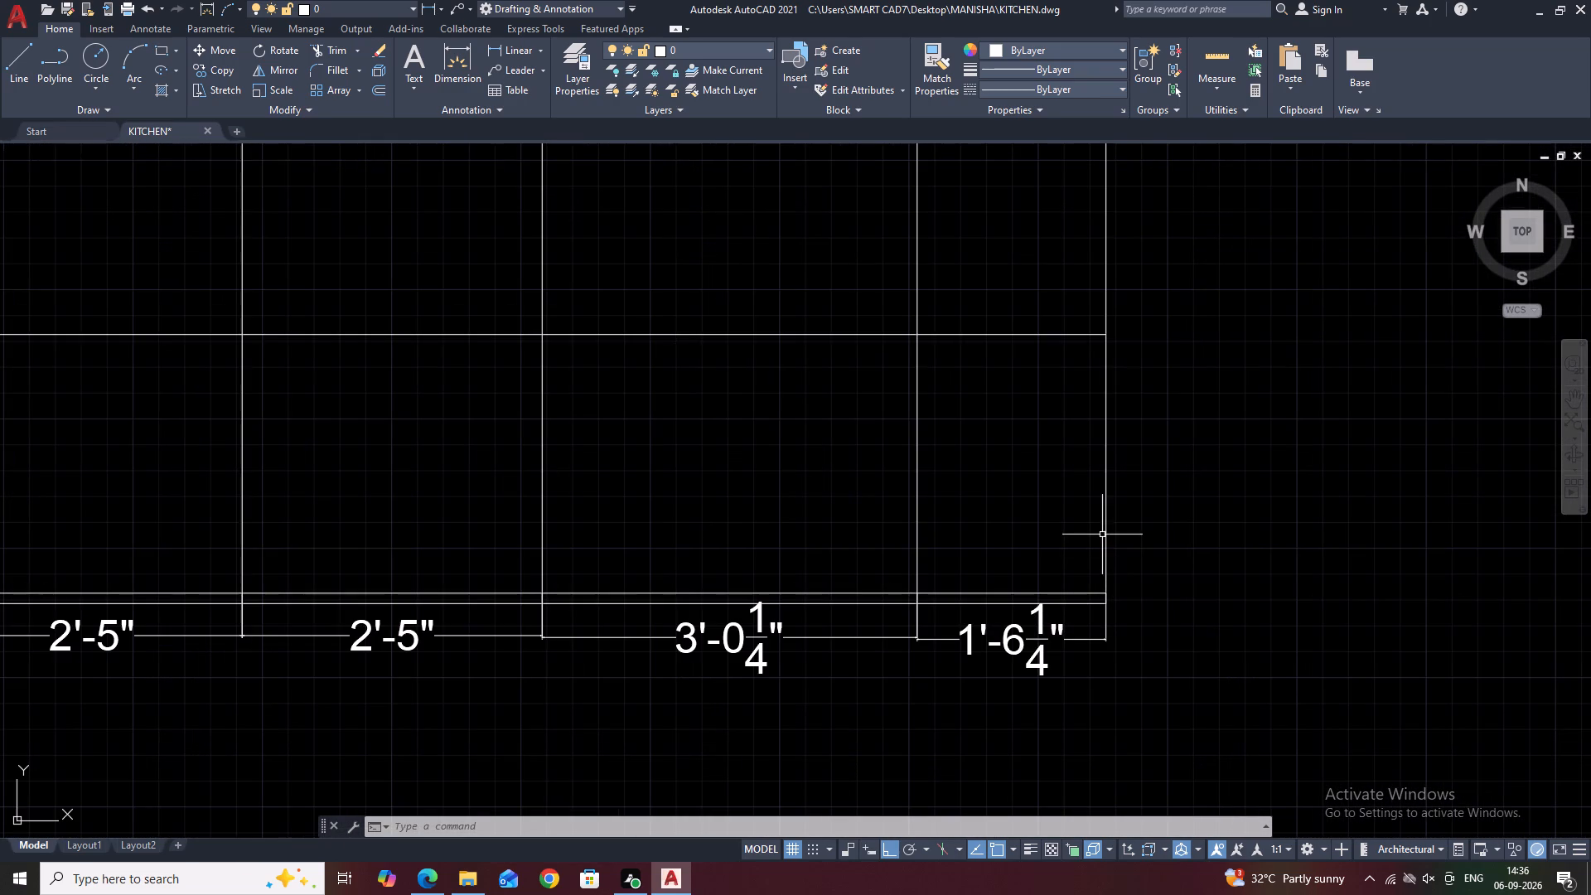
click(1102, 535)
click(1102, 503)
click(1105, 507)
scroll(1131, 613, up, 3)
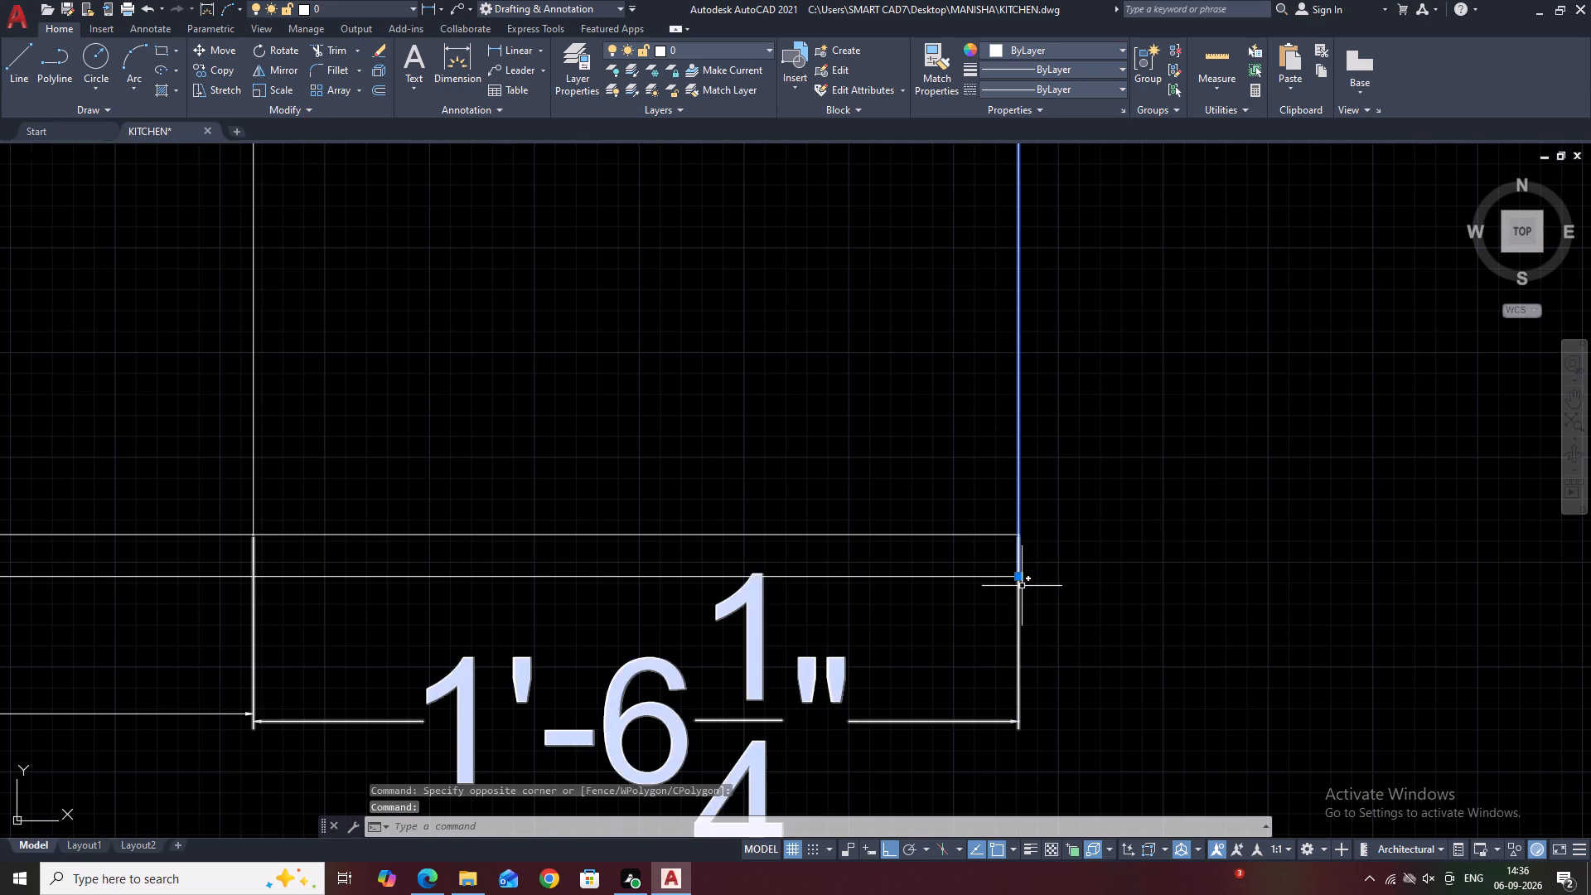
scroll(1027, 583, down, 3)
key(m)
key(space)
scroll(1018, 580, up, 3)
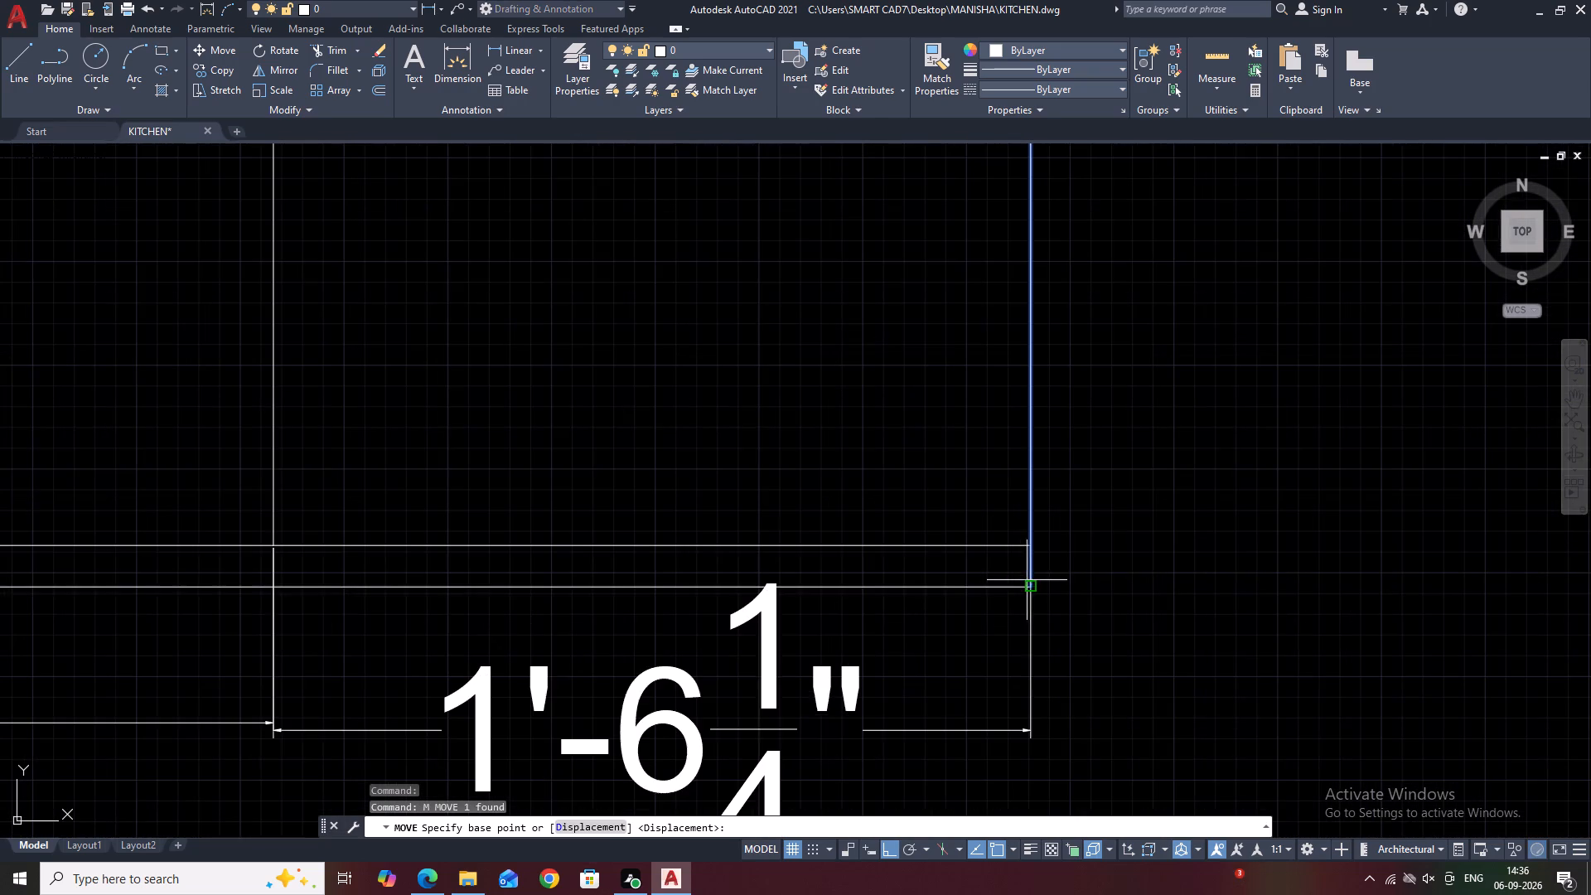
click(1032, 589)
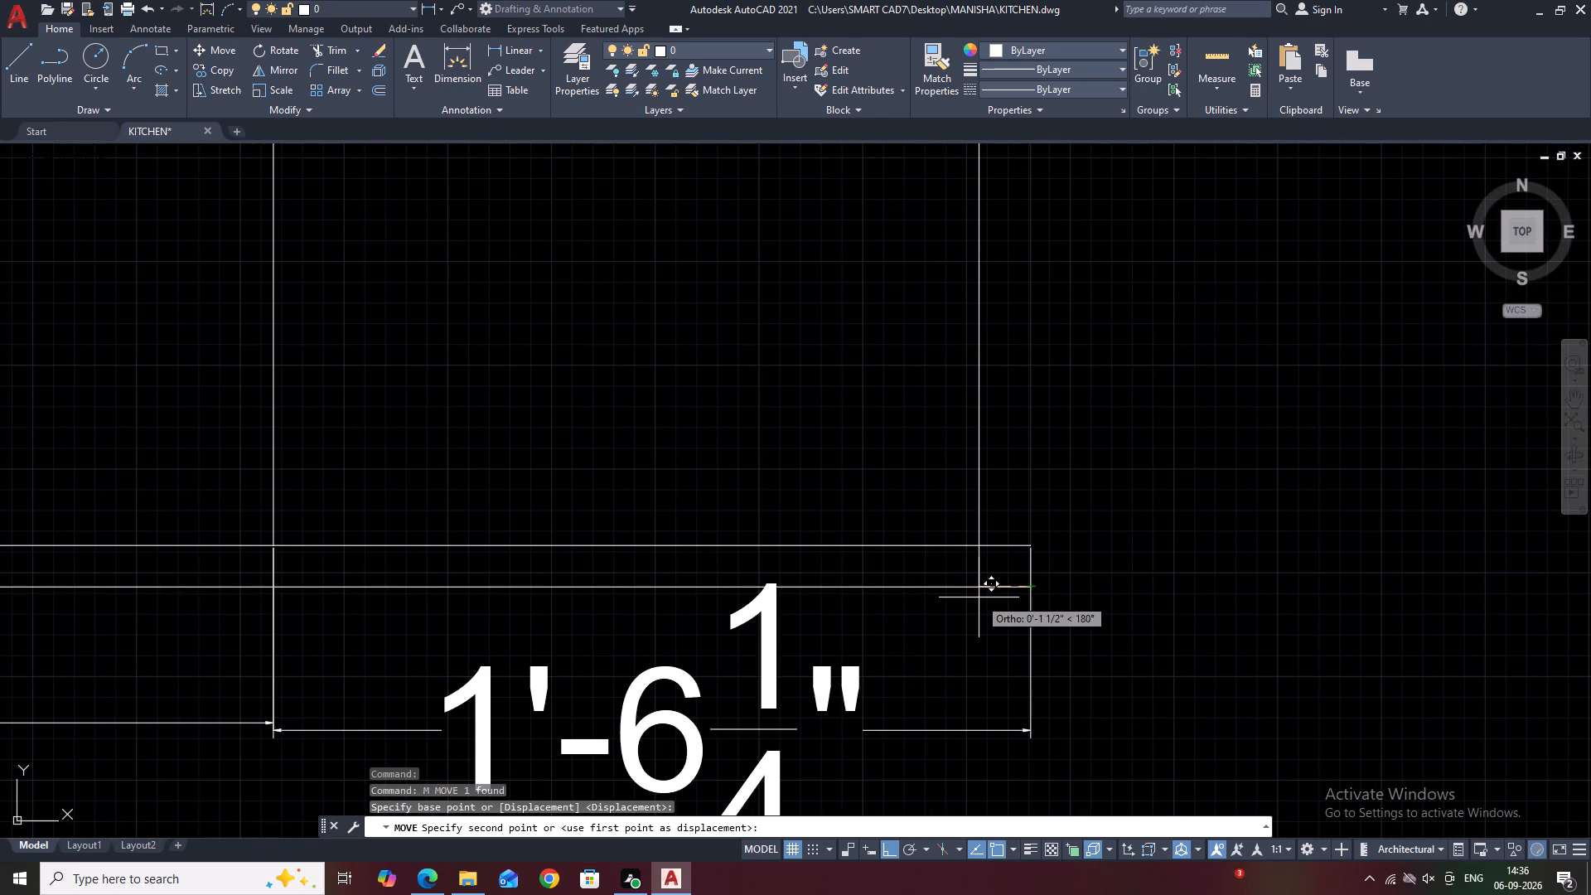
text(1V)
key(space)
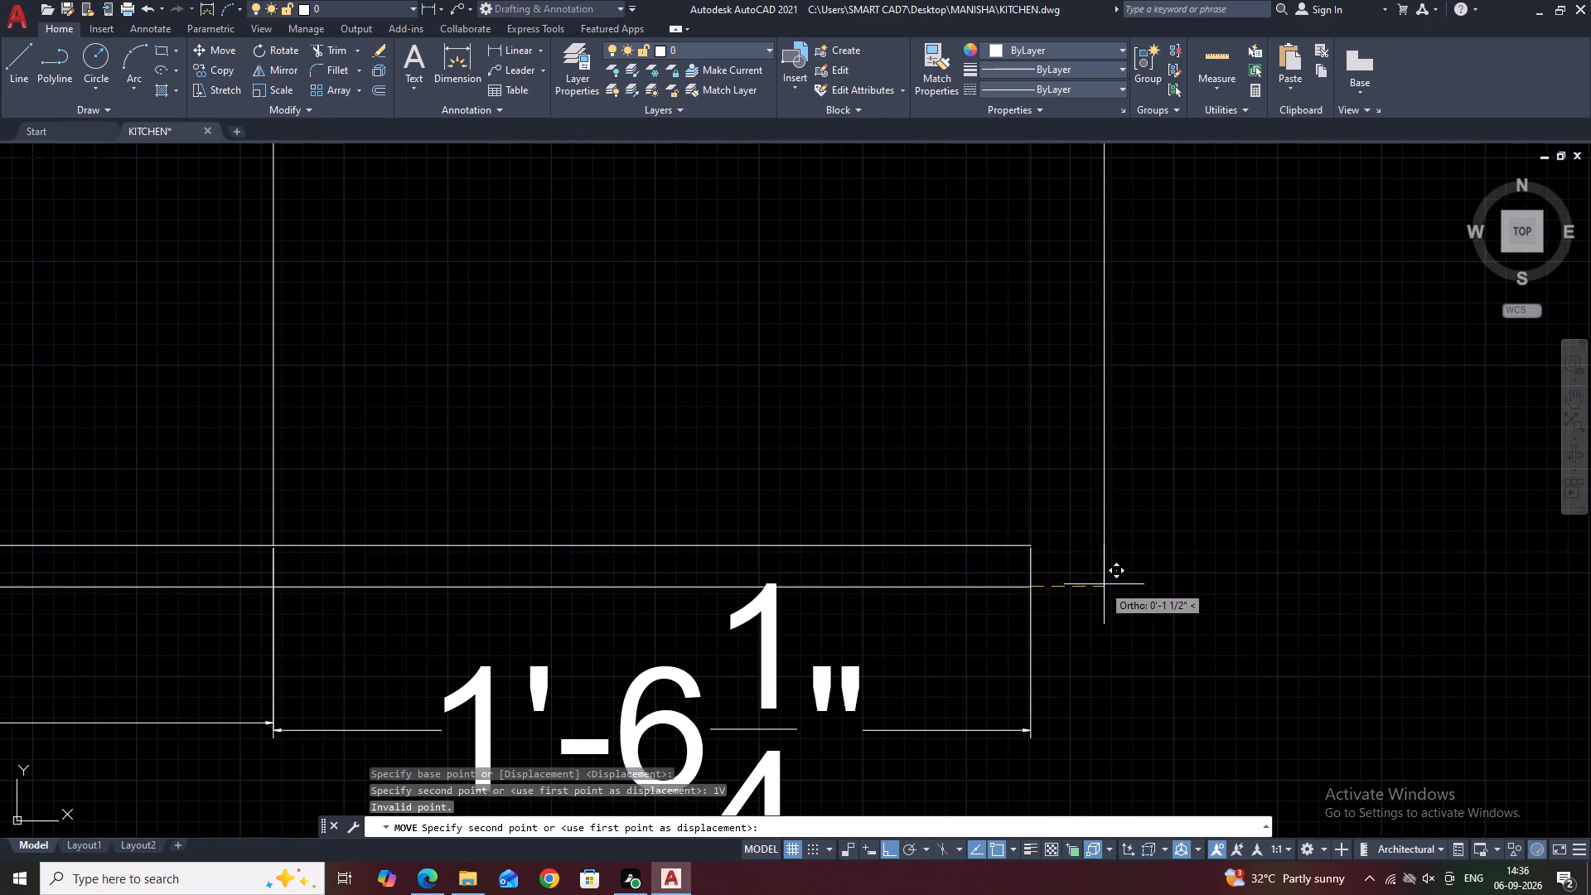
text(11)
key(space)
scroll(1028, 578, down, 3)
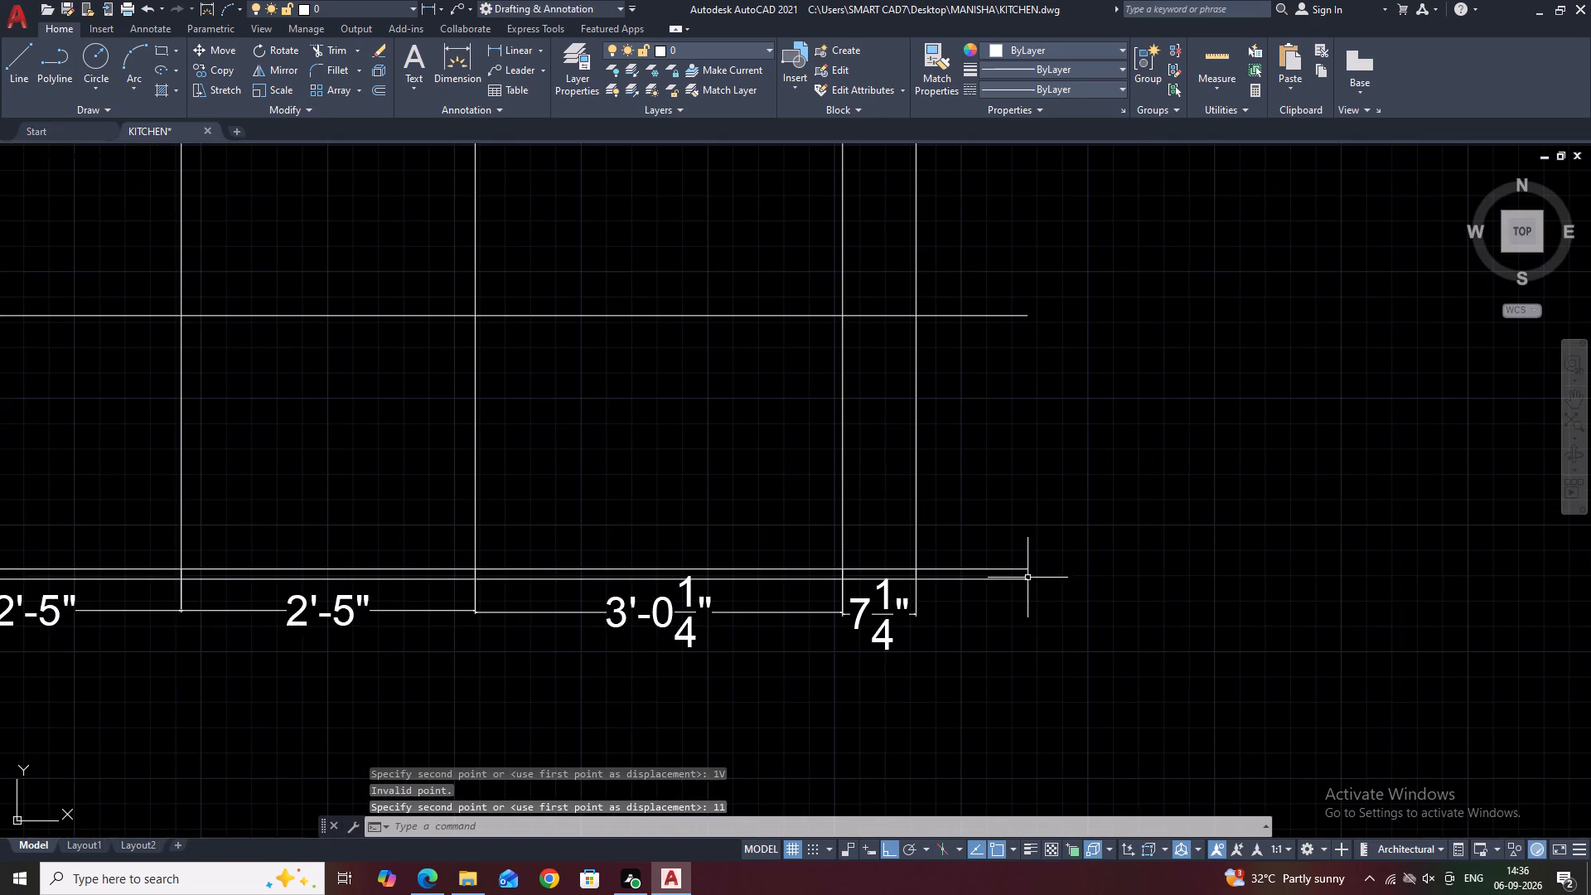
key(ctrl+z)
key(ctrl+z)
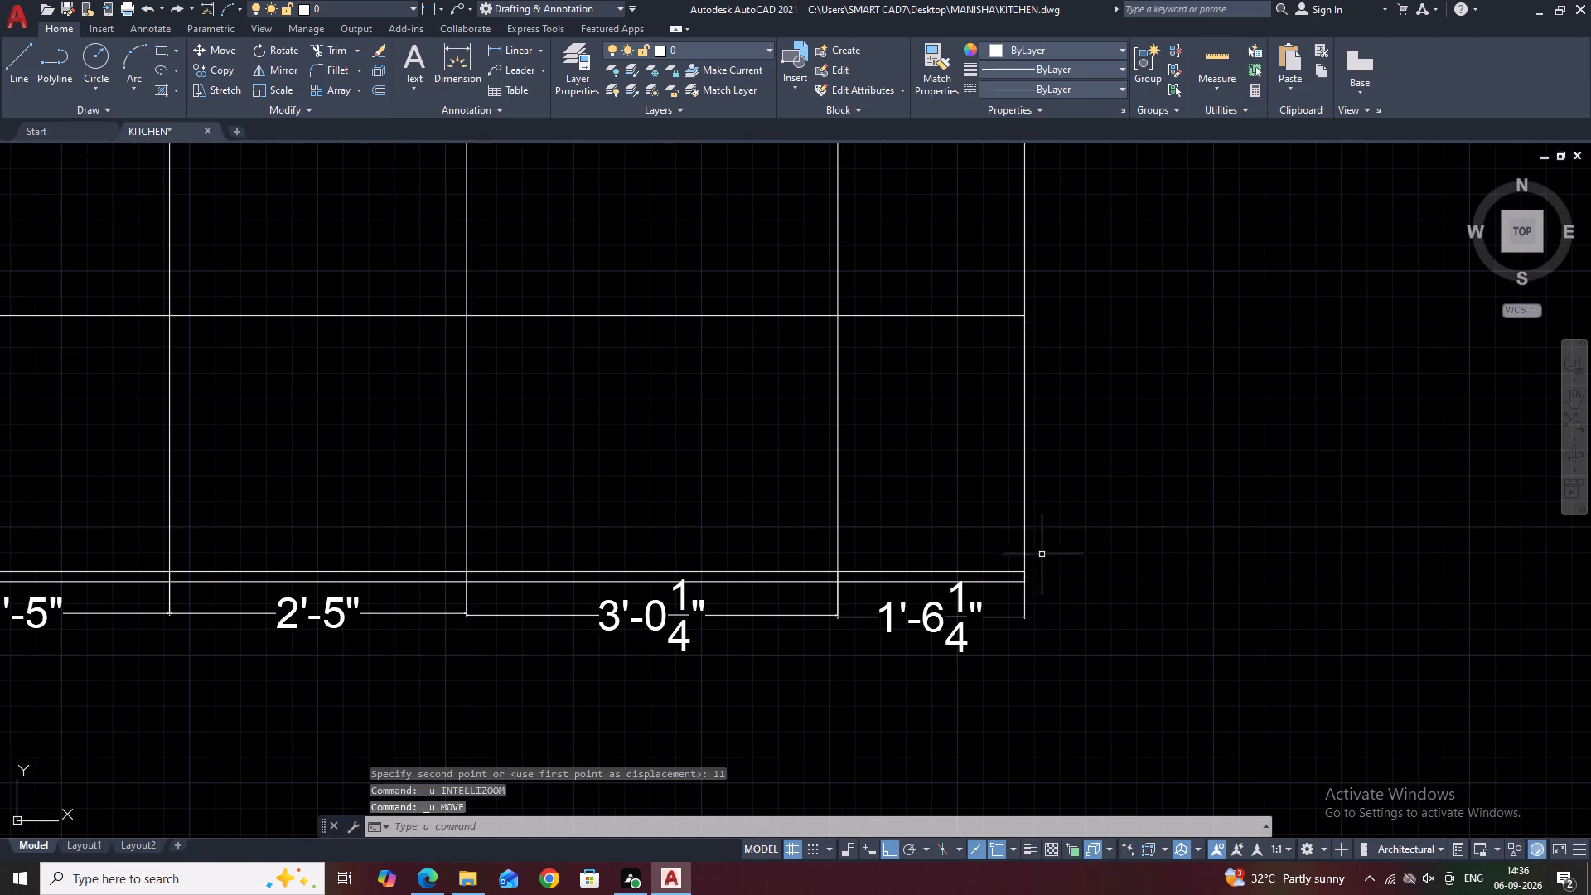
Move the outer vertical end line of the last wall cabinet 1" inward, narrowing the end cabinet.
click(1044, 525)
click(996, 453)
scroll(1037, 573, up, 2)
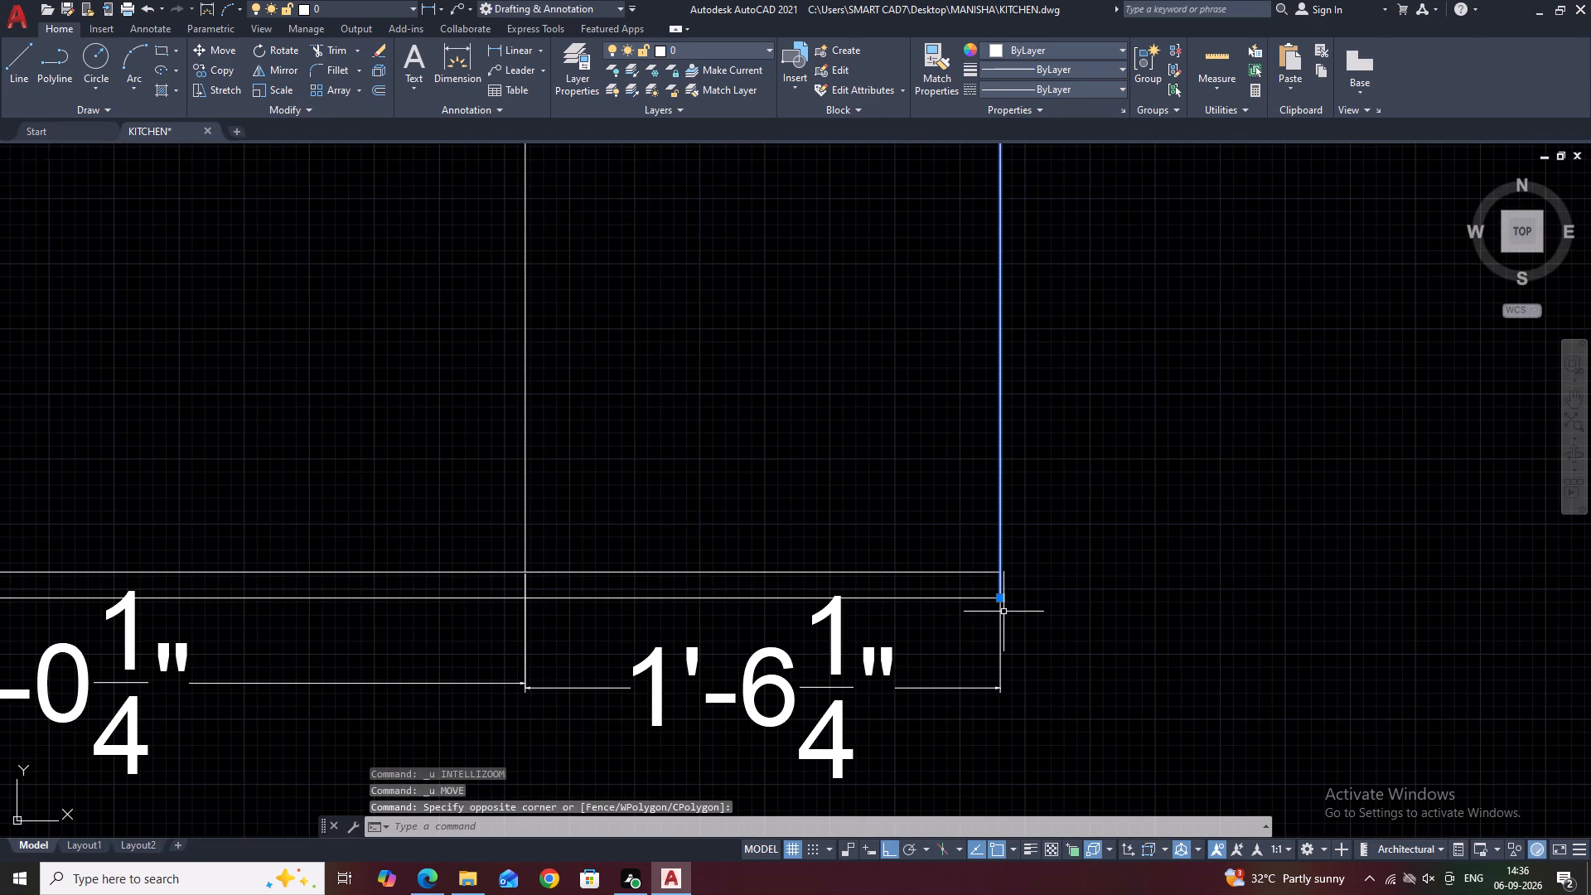
key(m)
key(space)
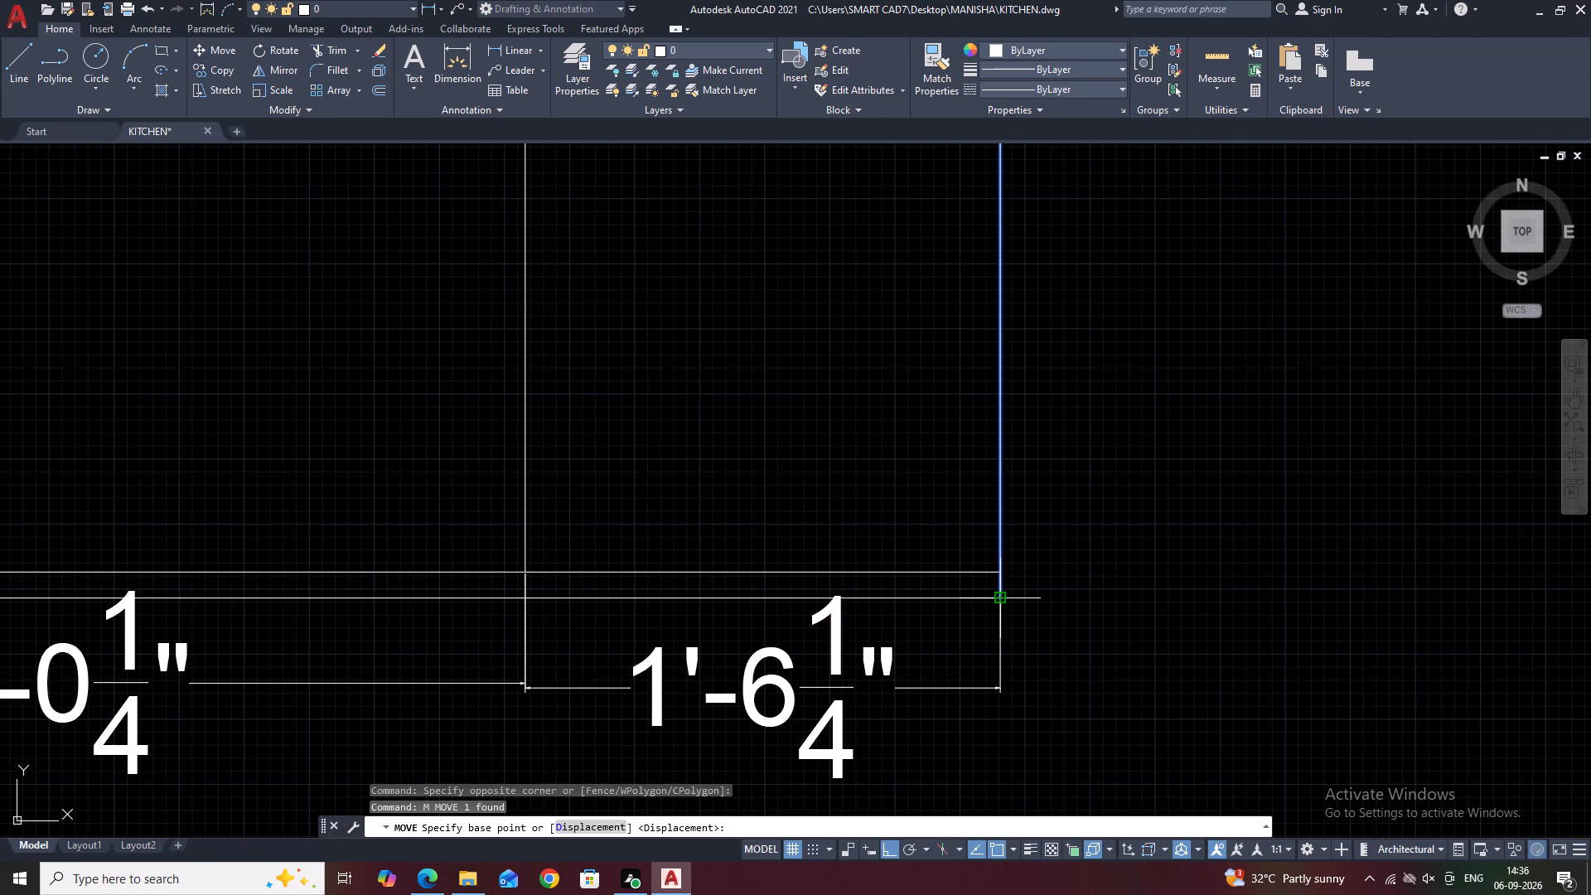
click(994, 598)
text(1)
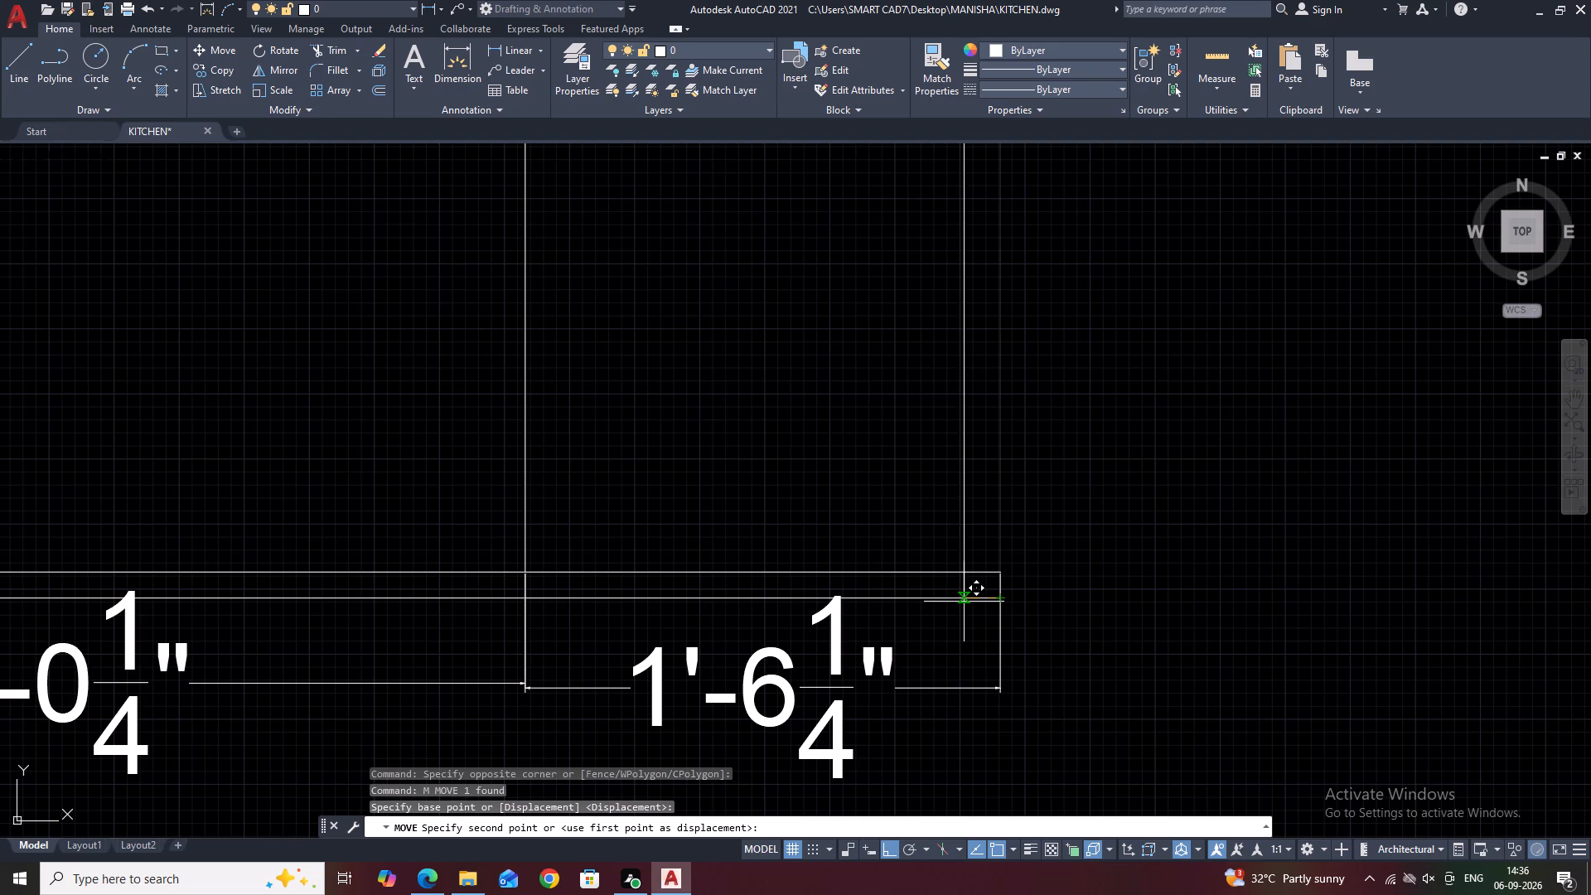
key(space)
Trim the overhanging ends of the top, middle and bottom horizontal wall cabinet lines back to the outer end line.
scroll(1032, 592, down, 1)
middle_drag(1026, 535, 1045, 573)
scroll(1047, 577, down, 2)
middle_drag(1045, 573, 1047, 583)
middle_drag(1090, 525, 1055, 554)
key(t)
text(R)
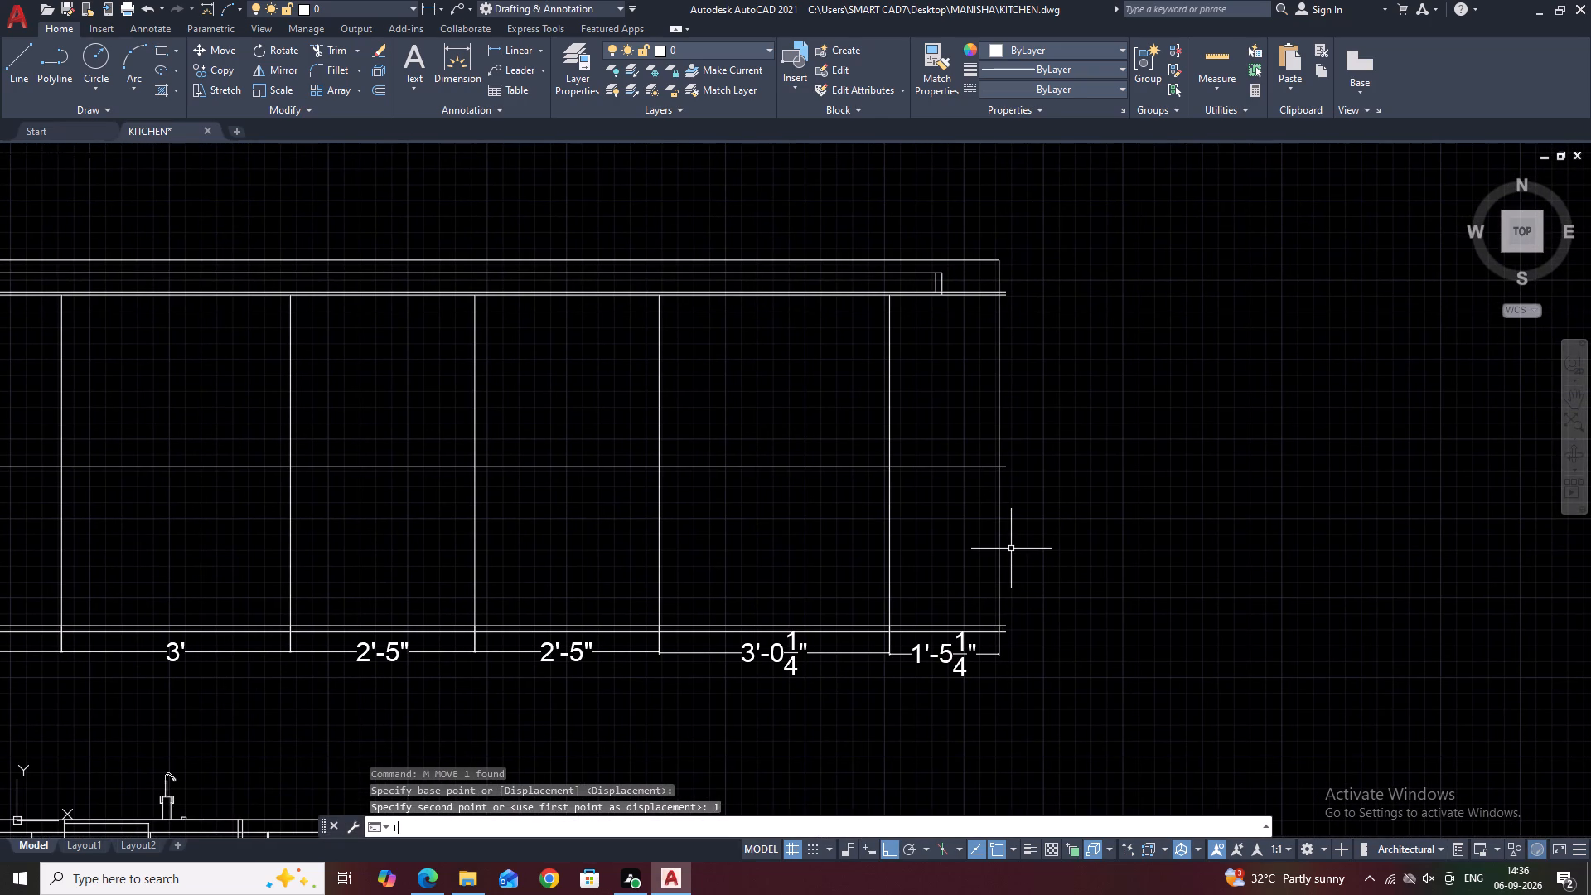
key(space)
scroll(1025, 274, up, 2)
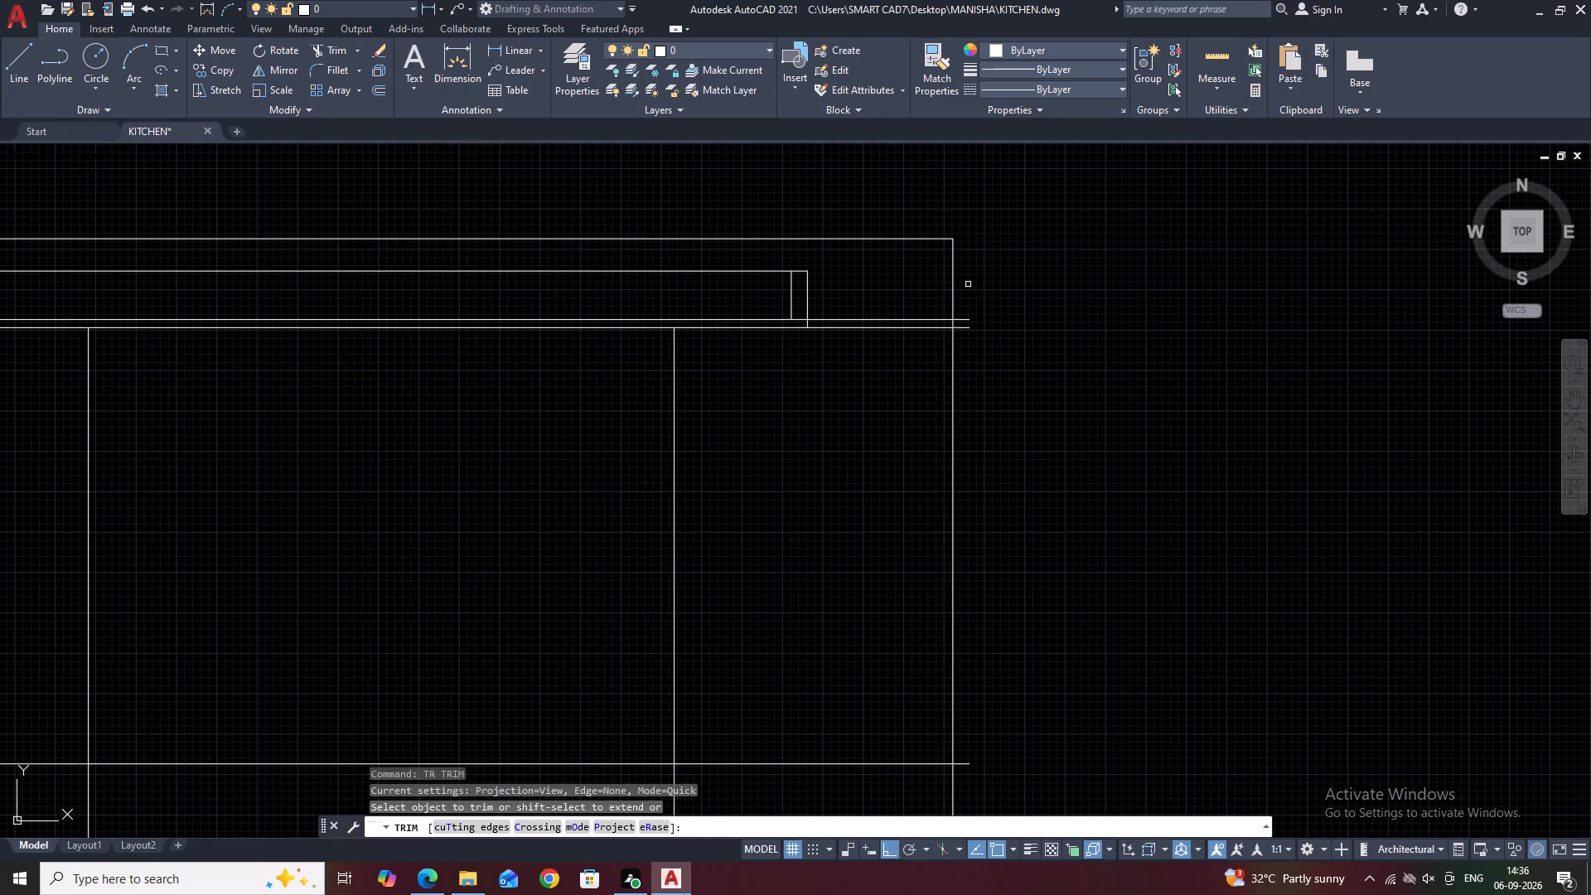
click(965, 283)
click(957, 349)
scroll(960, 348, down, 2)
scroll(973, 507, up, 3)
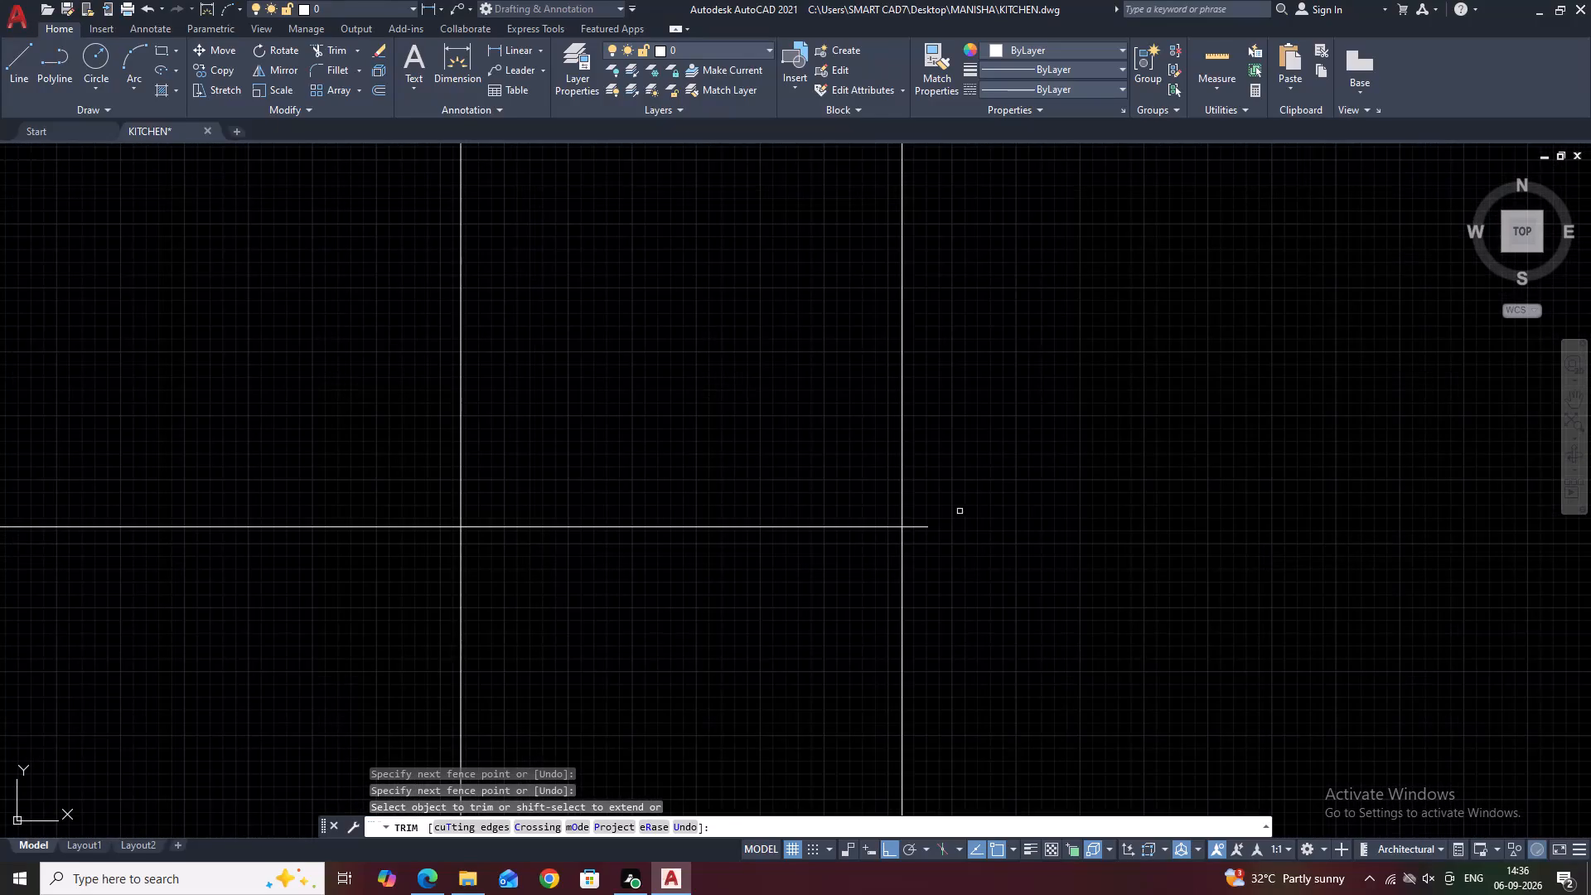
click(910, 529)
scroll(955, 444, down, 3)
scroll(947, 623, up, 2)
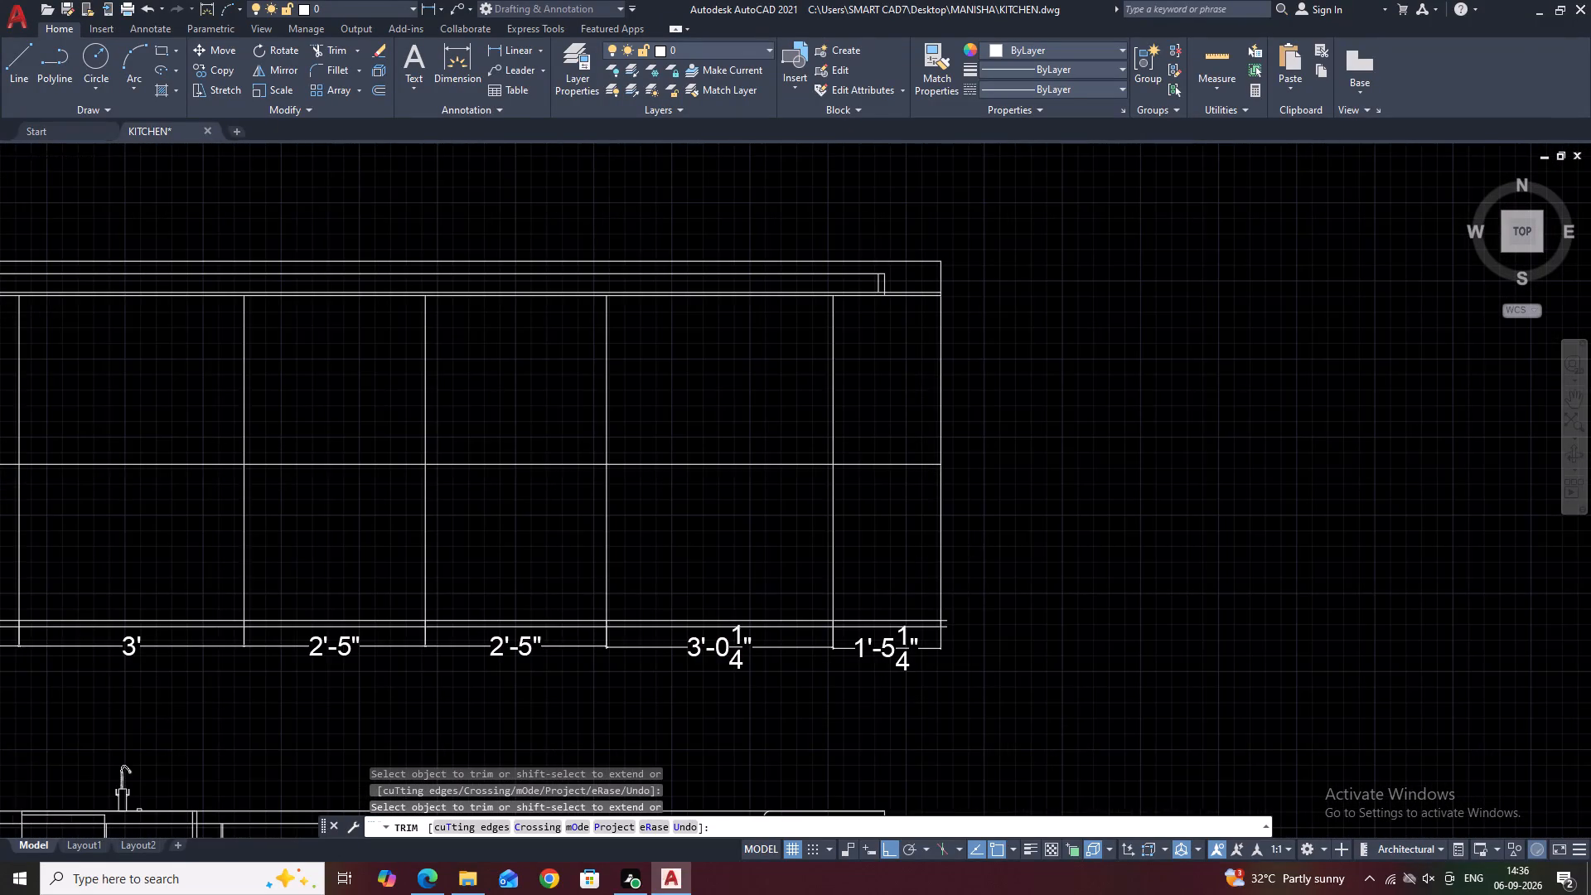
scroll(946, 623, up, 1)
click(936, 581)
click(936, 660)
key(Escape)
scroll(968, 522, down, 3)
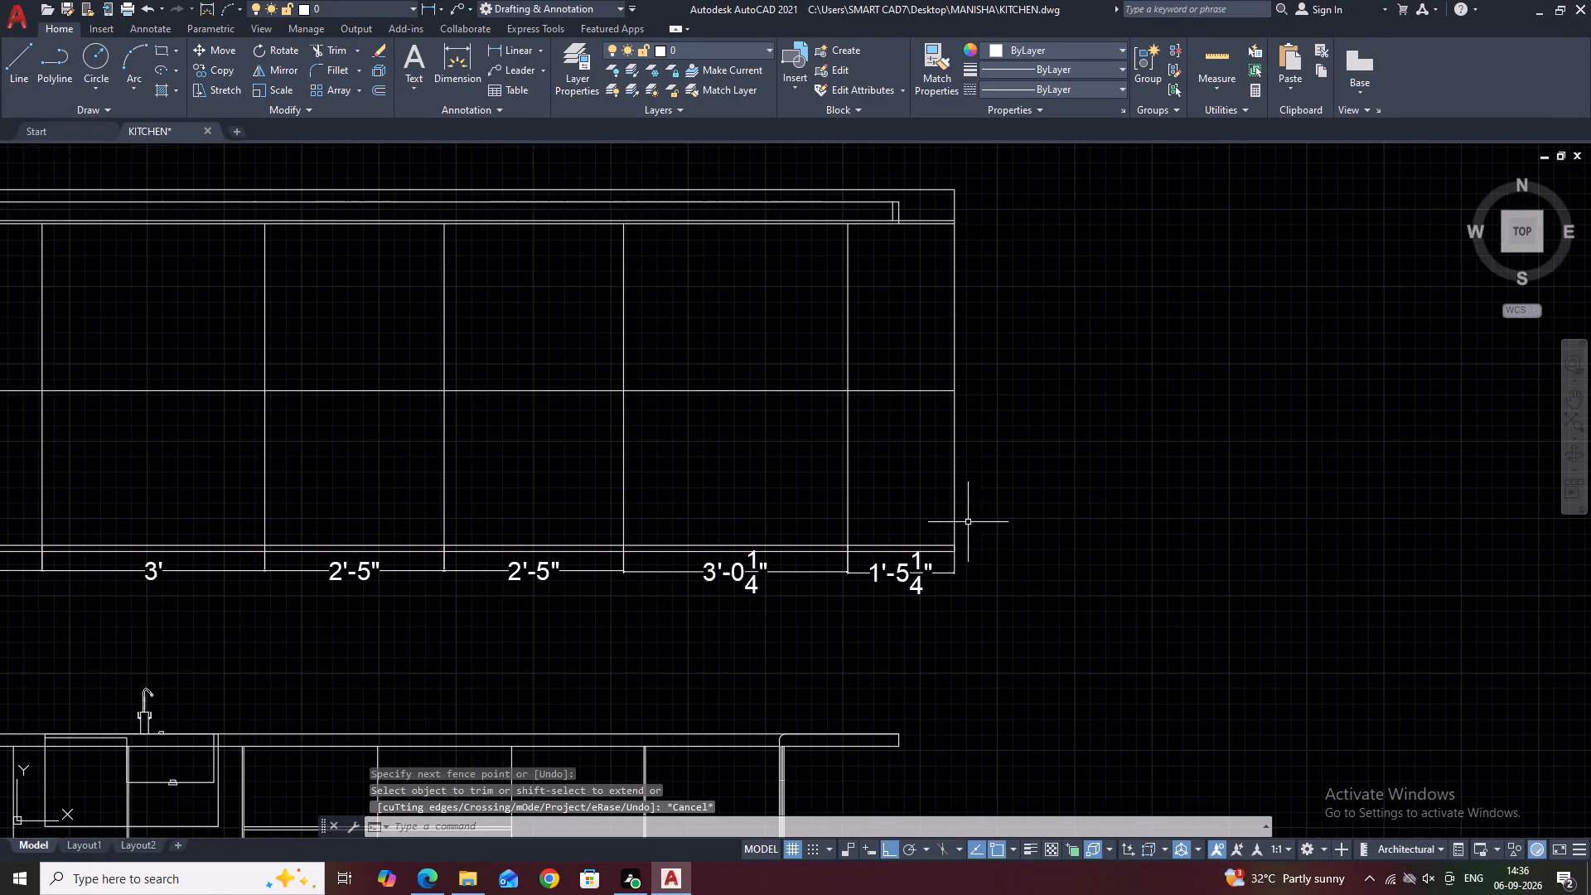
Lower the width dimensions of the last two wall cabinets onto a common line farther below the cabinets' bottom edge.
middle_drag(982, 541, 1086, 484)
scroll(822, 523, up, 2)
click(966, 492)
click(910, 543)
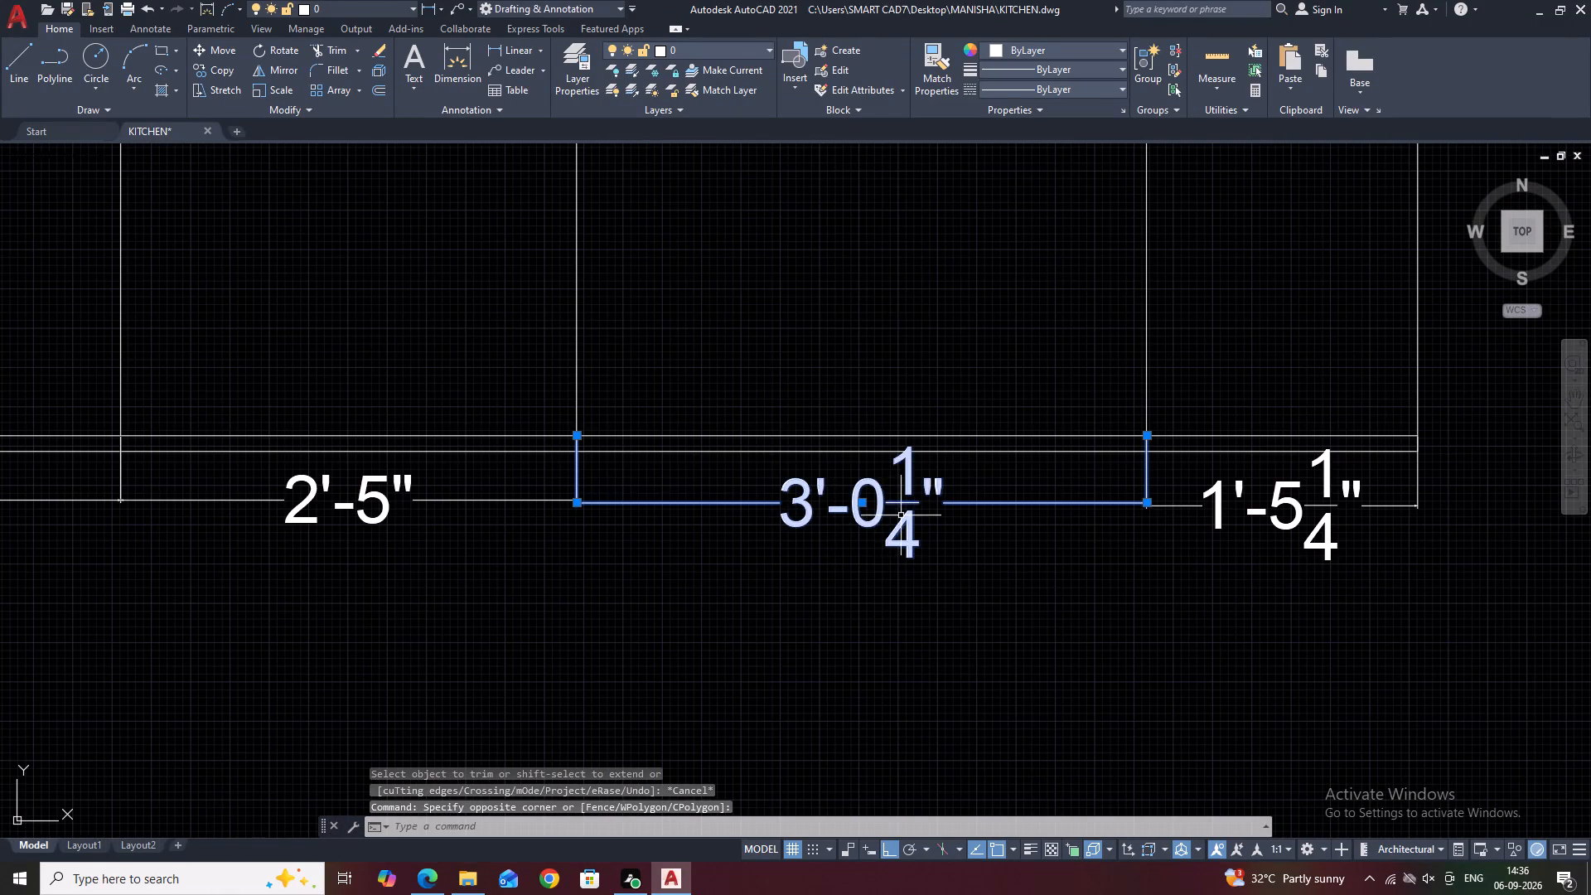
click(863, 502)
click(863, 540)
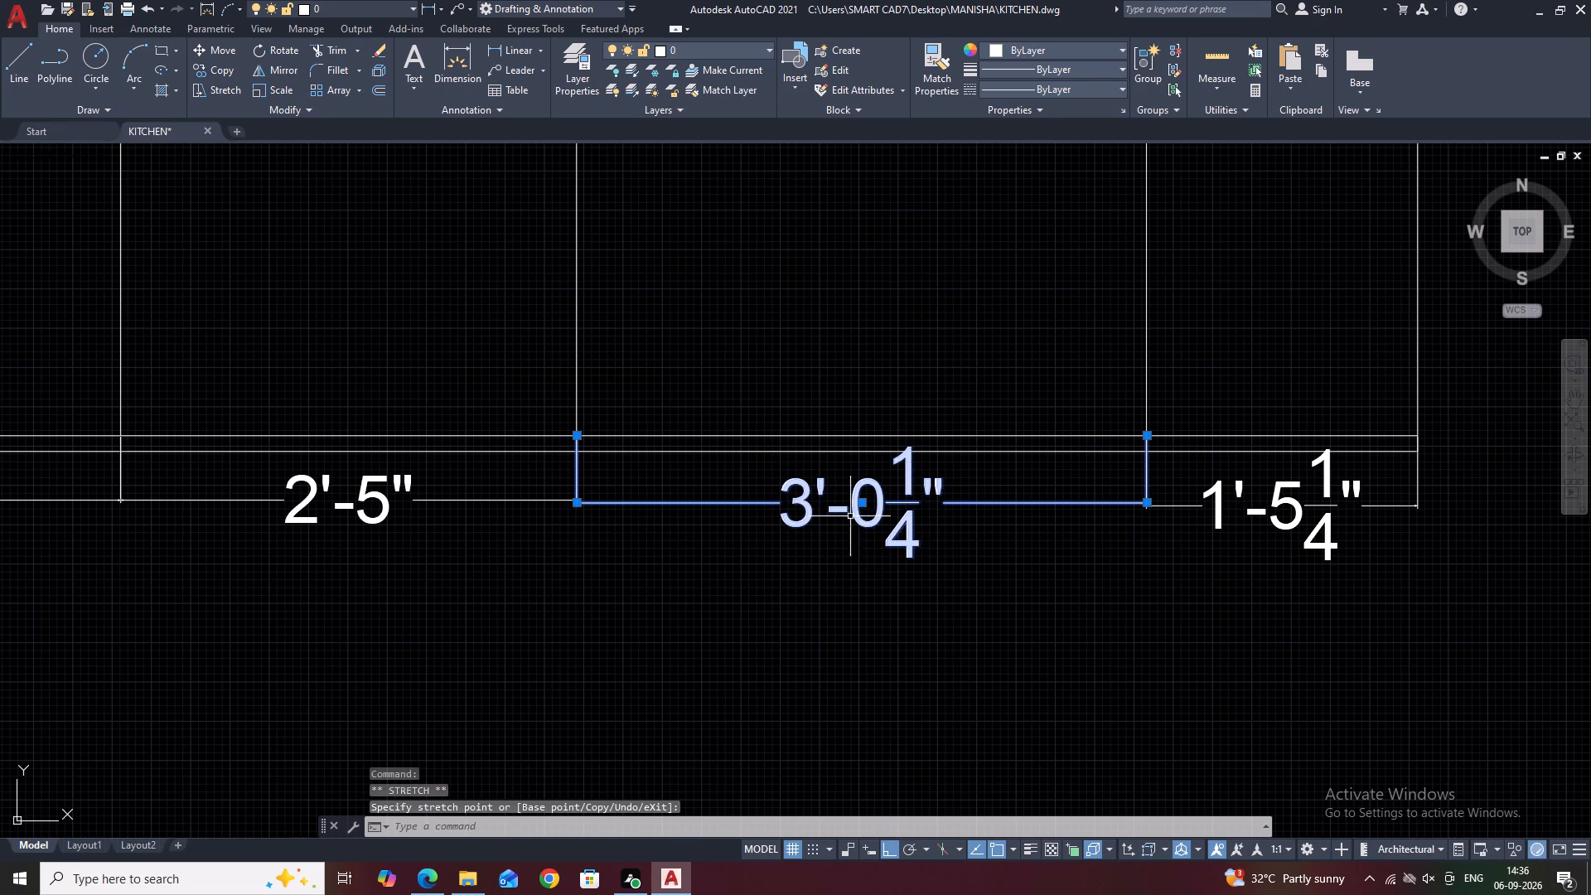
click(1146, 502)
click(1149, 535)
click(1205, 500)
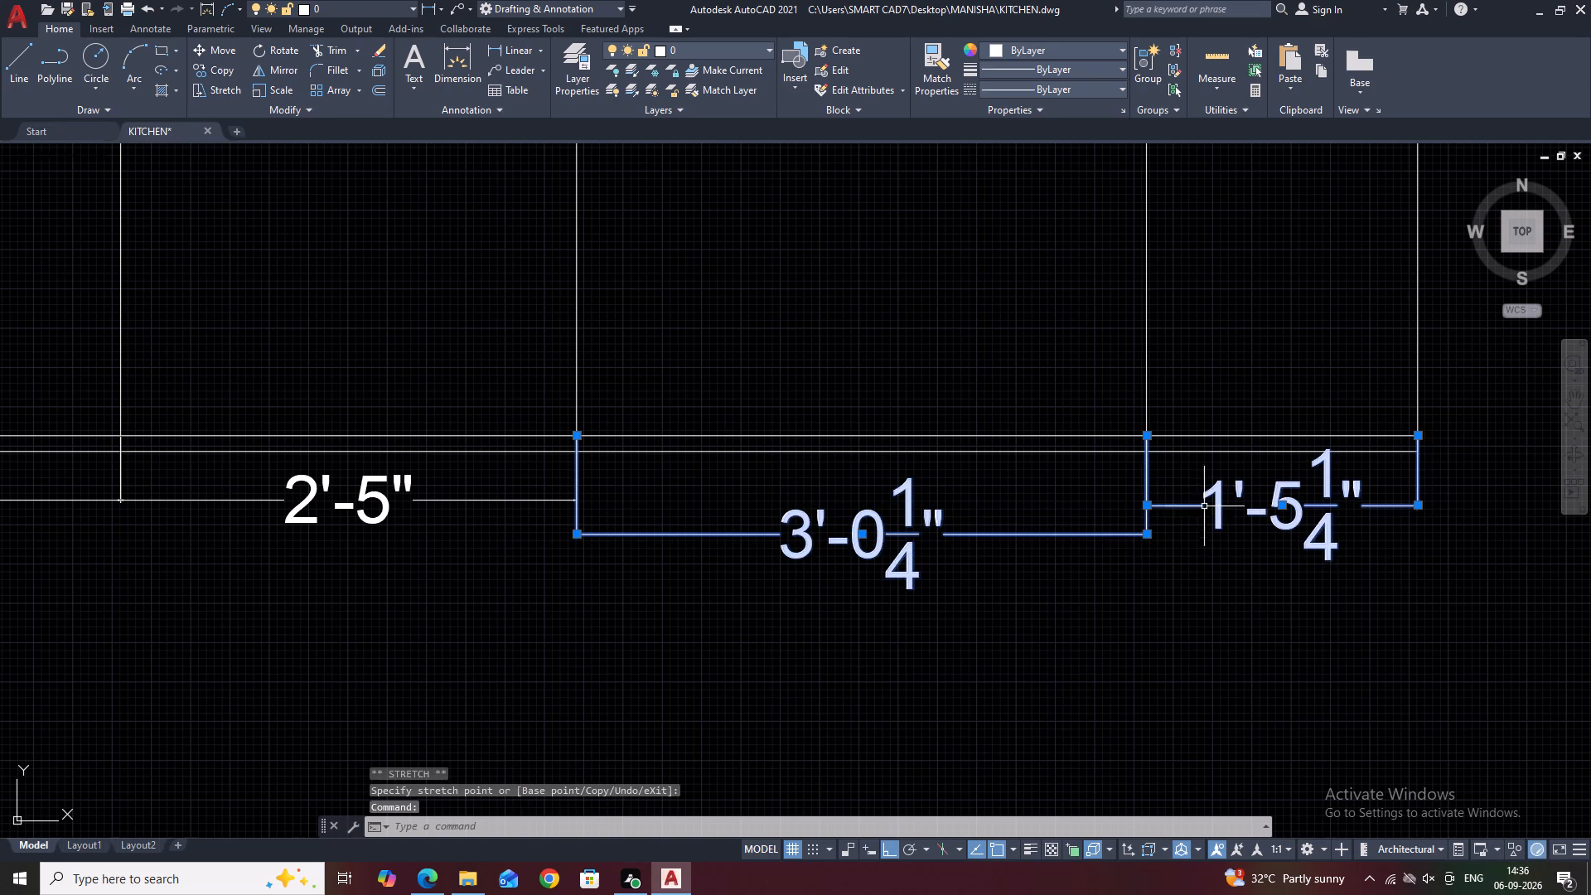
click(1199, 520)
click(1179, 496)
click(1147, 503)
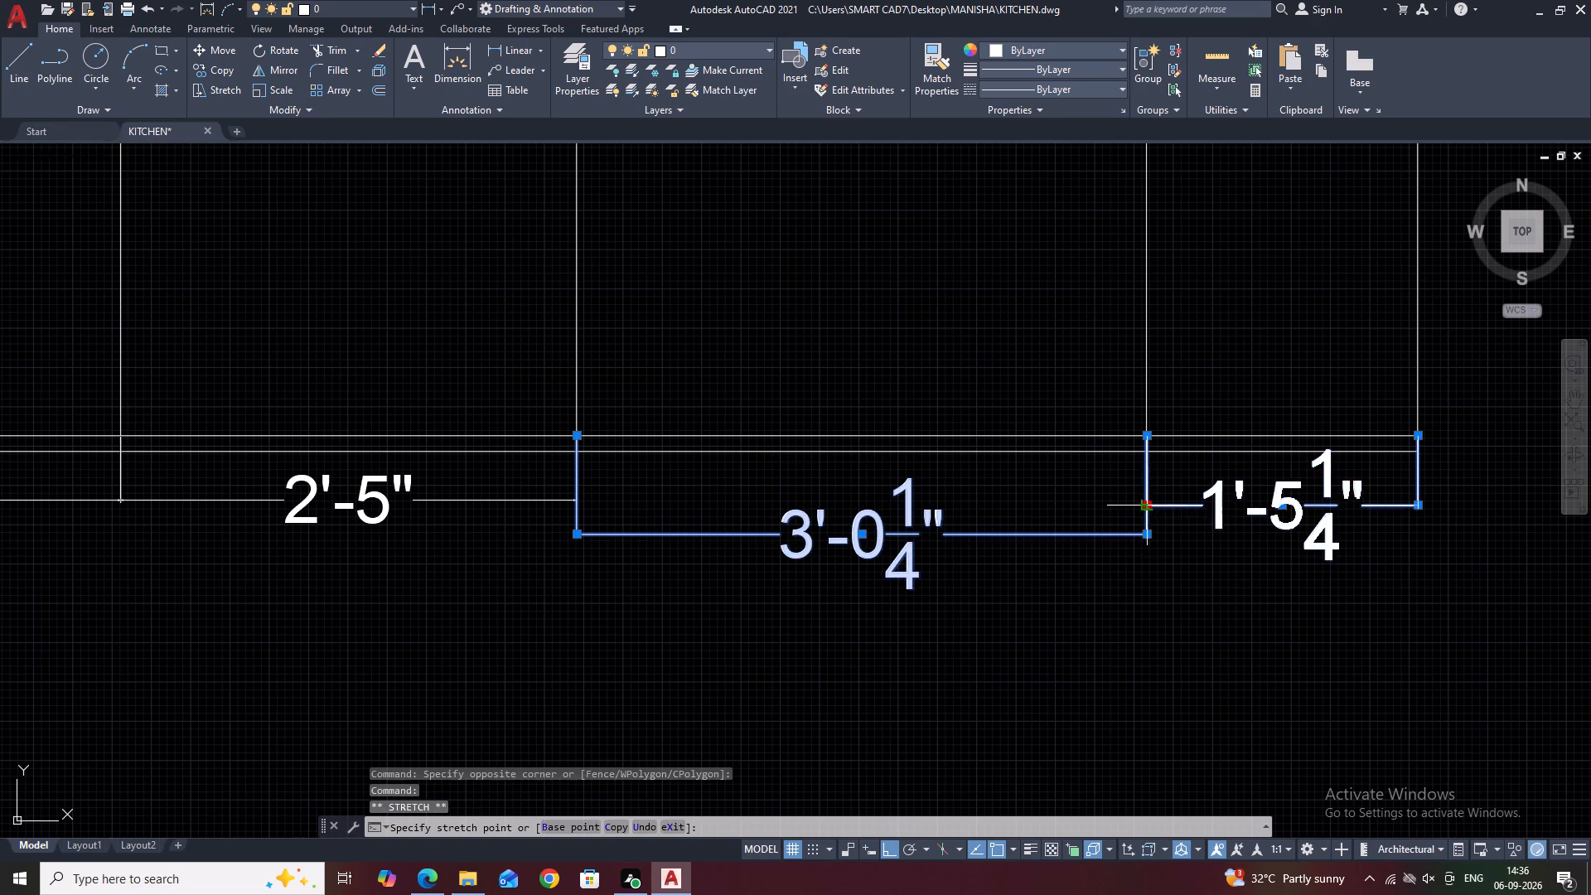
click(1148, 532)
Lower the two 2'-5" width dimensions of the third and fourth wall cabinets into line with the end cabinets' dimensions.
scroll(1061, 459, down, 2)
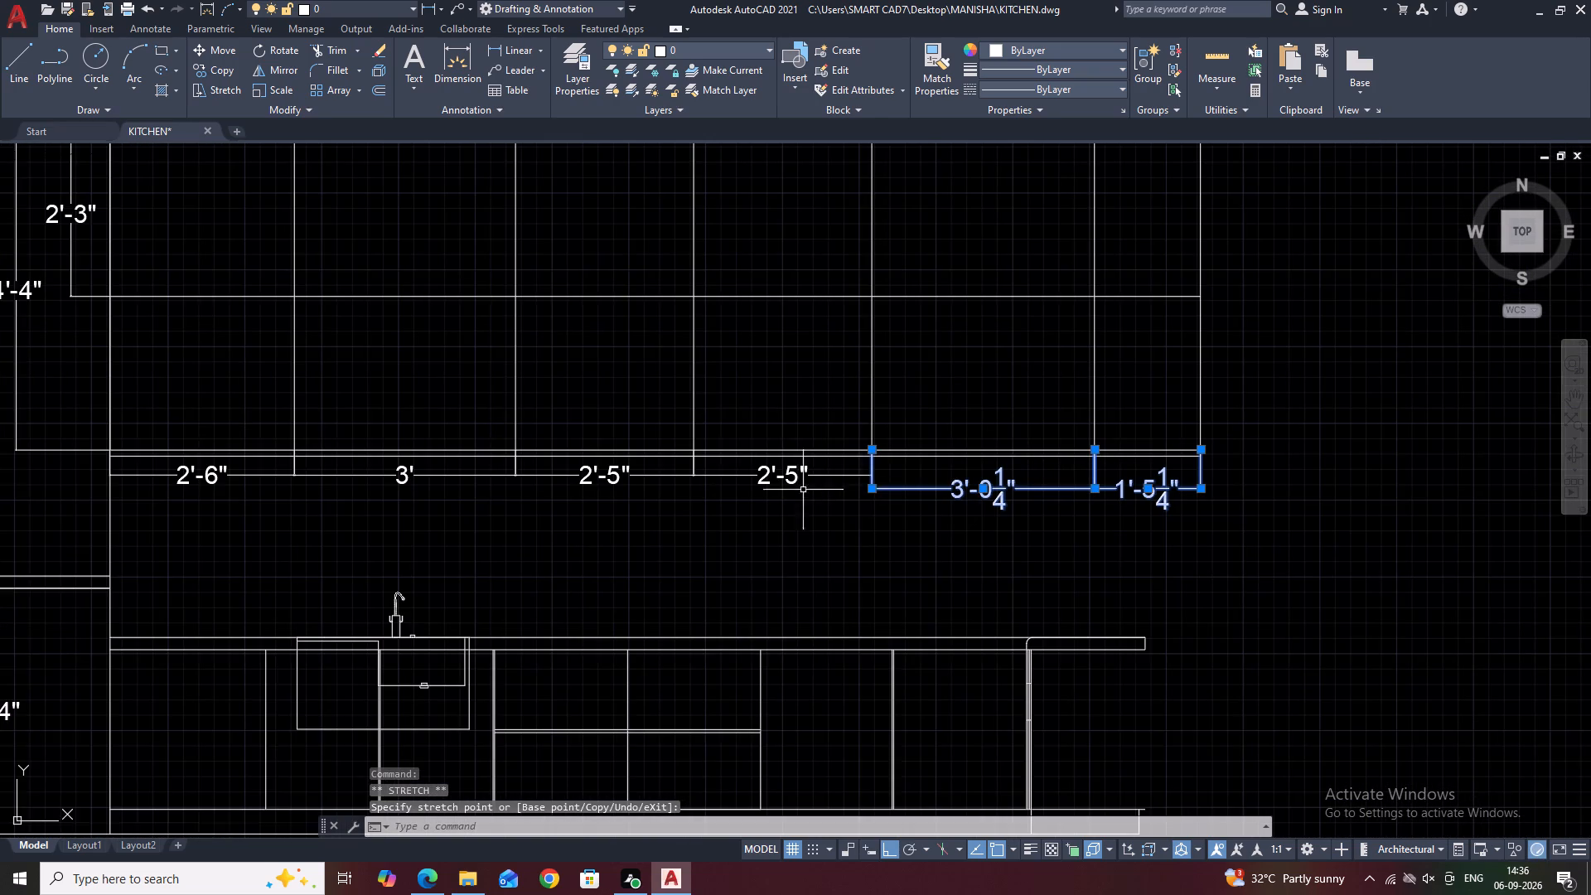
scroll(815, 468, up, 2)
click(890, 472)
click(877, 506)
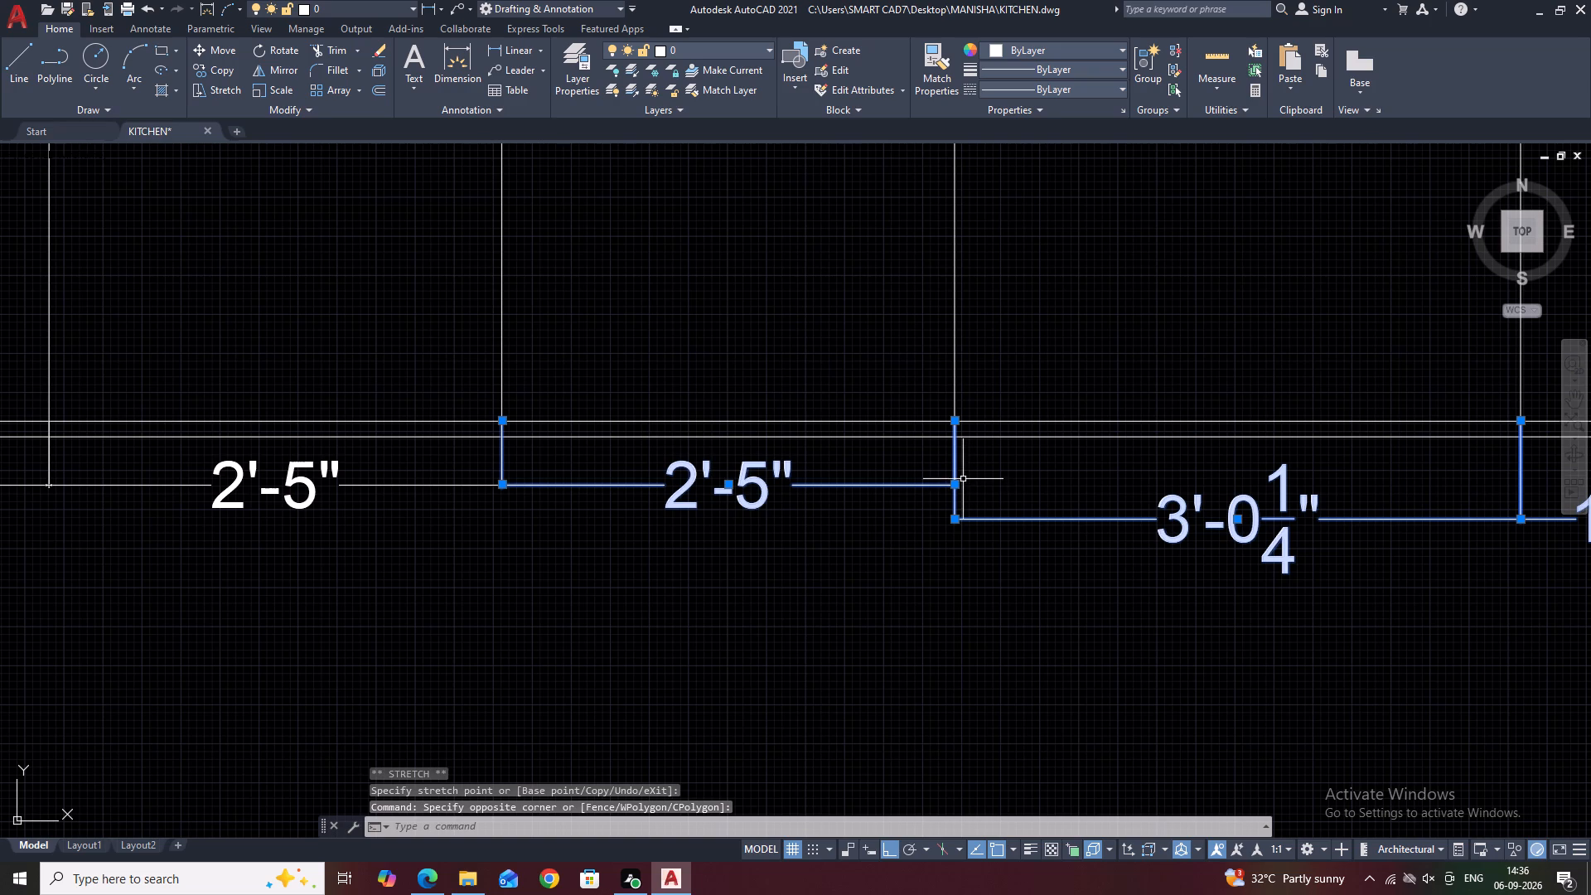
click(955, 486)
click(953, 521)
middle_drag(876, 419, 1120, 399)
scroll(987, 423, down, 1)
click(764, 450)
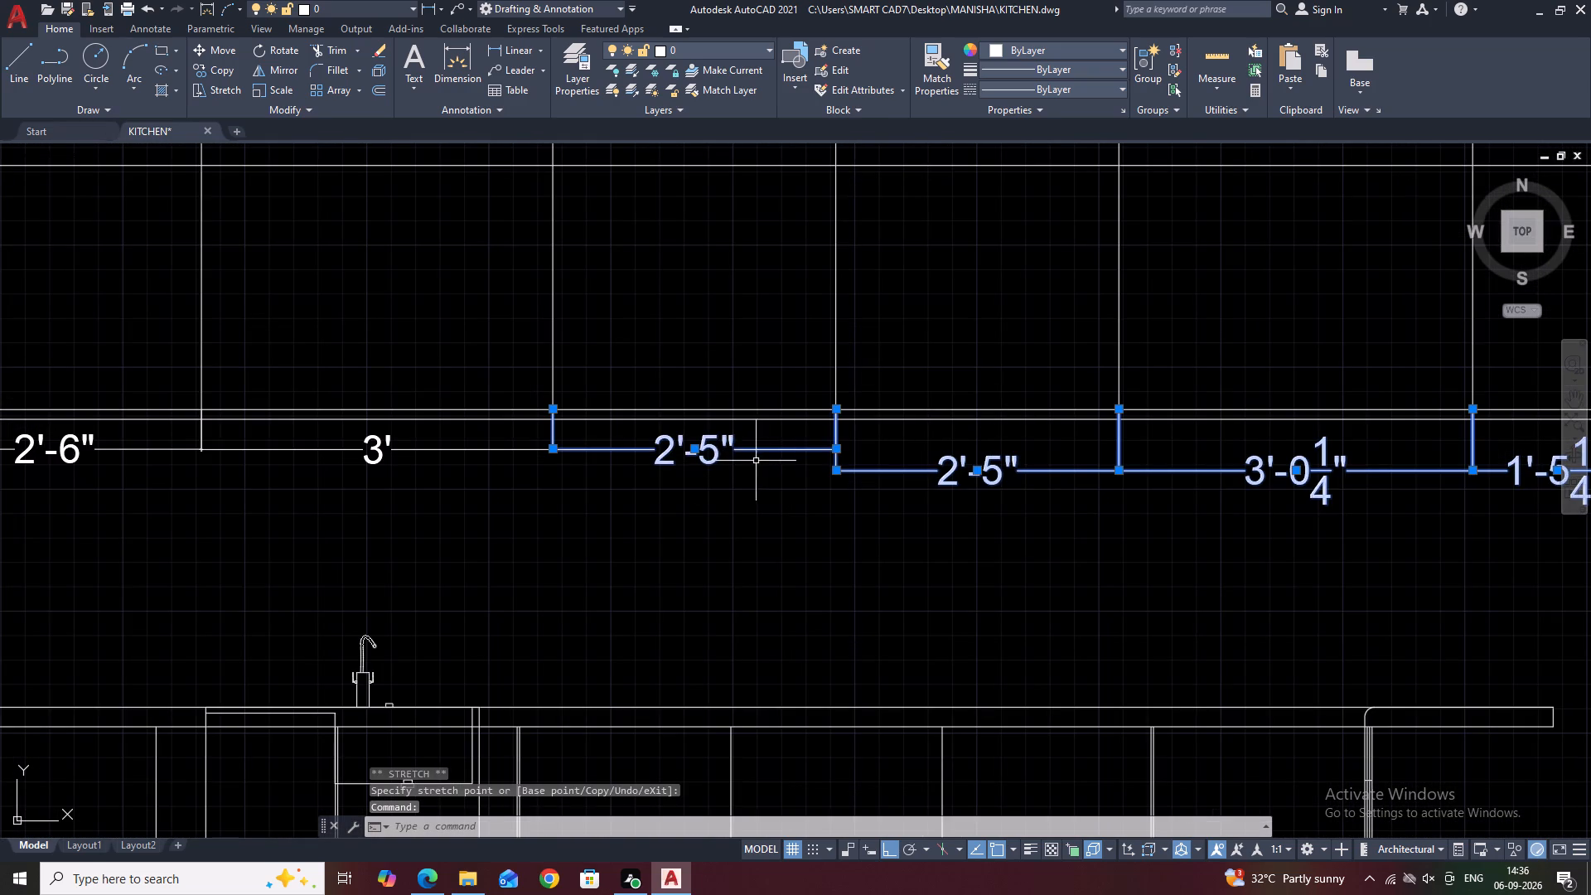
scroll(846, 436, up, 2)
click(814, 468)
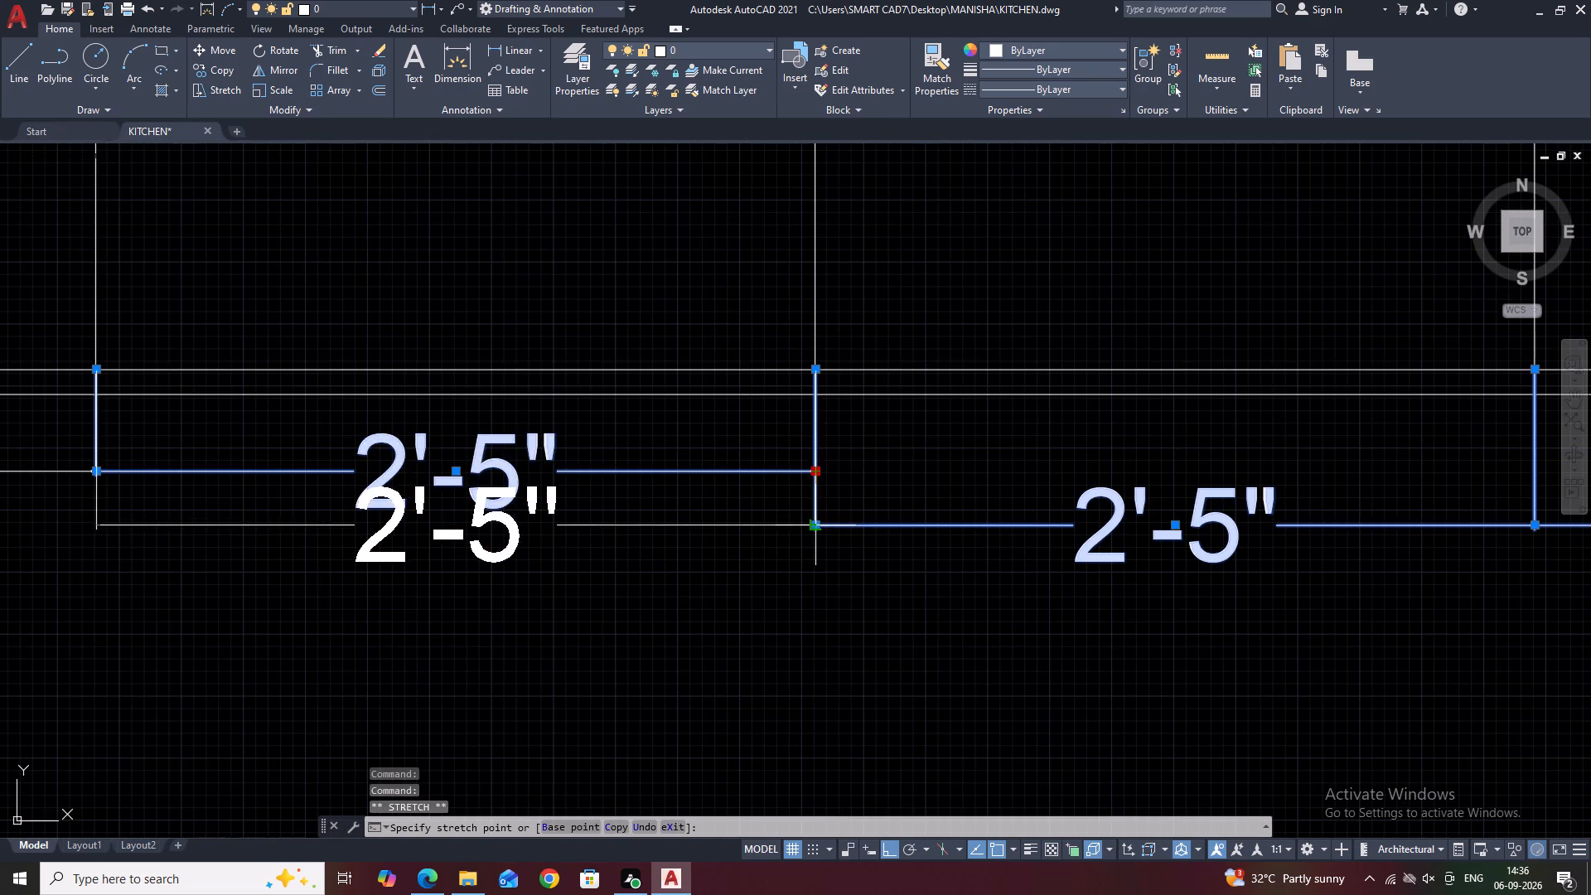
click(813, 523)
Lower the 3' and 2'-6" width dimensions below the first two wall cabinets into line with the rest of the row.
scroll(897, 460, down, 4)
middle_drag(843, 486, 900, 453)
scroll(804, 426, up, 3)
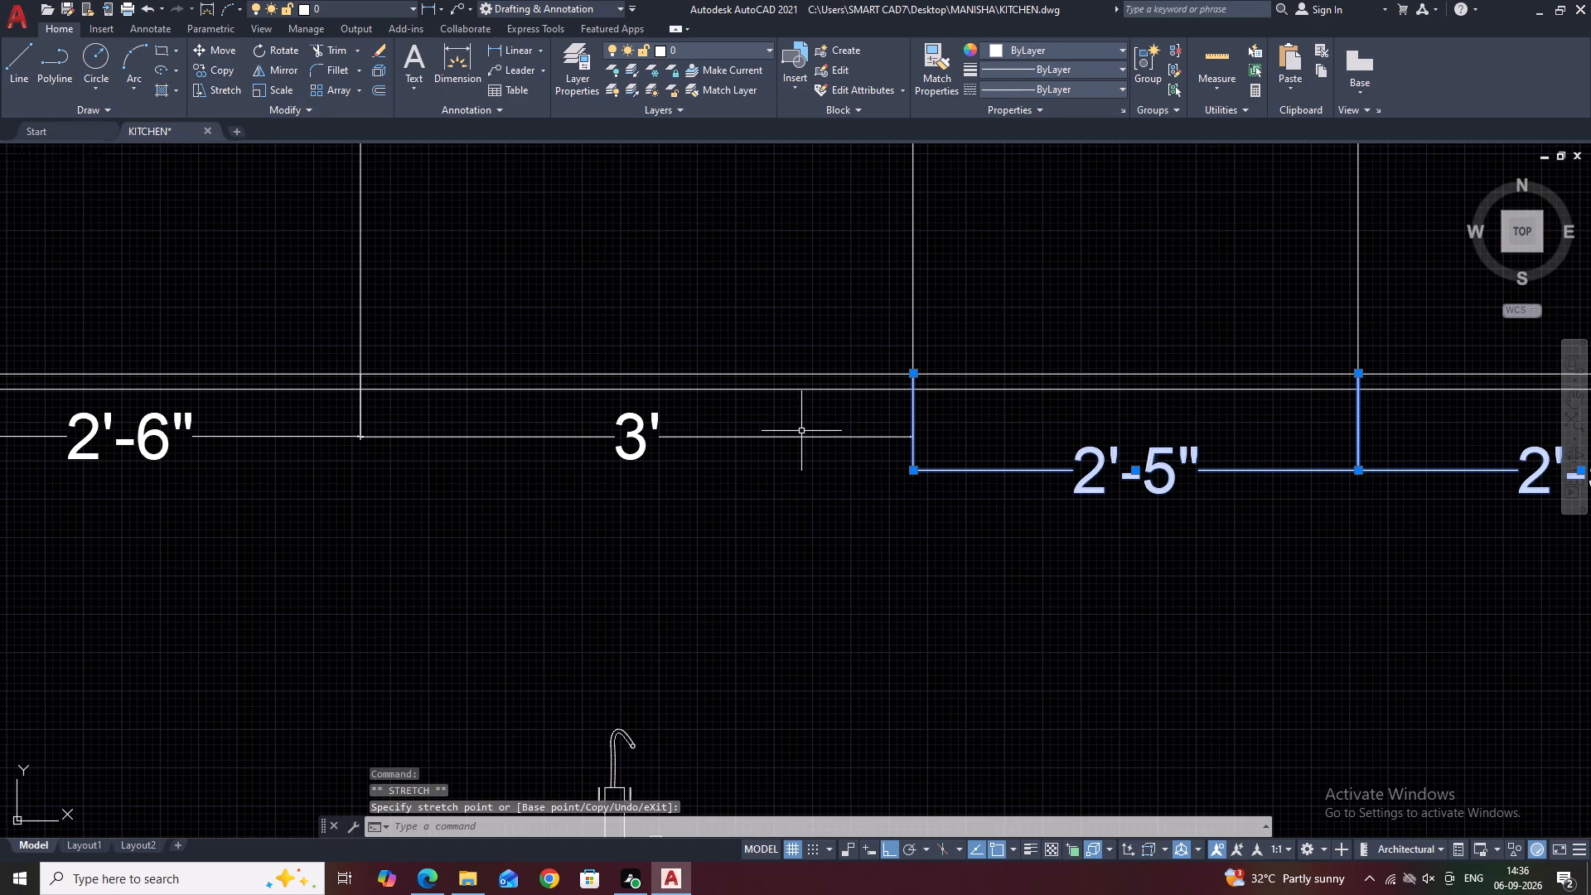
click(805, 421)
click(763, 480)
click(916, 433)
click(910, 467)
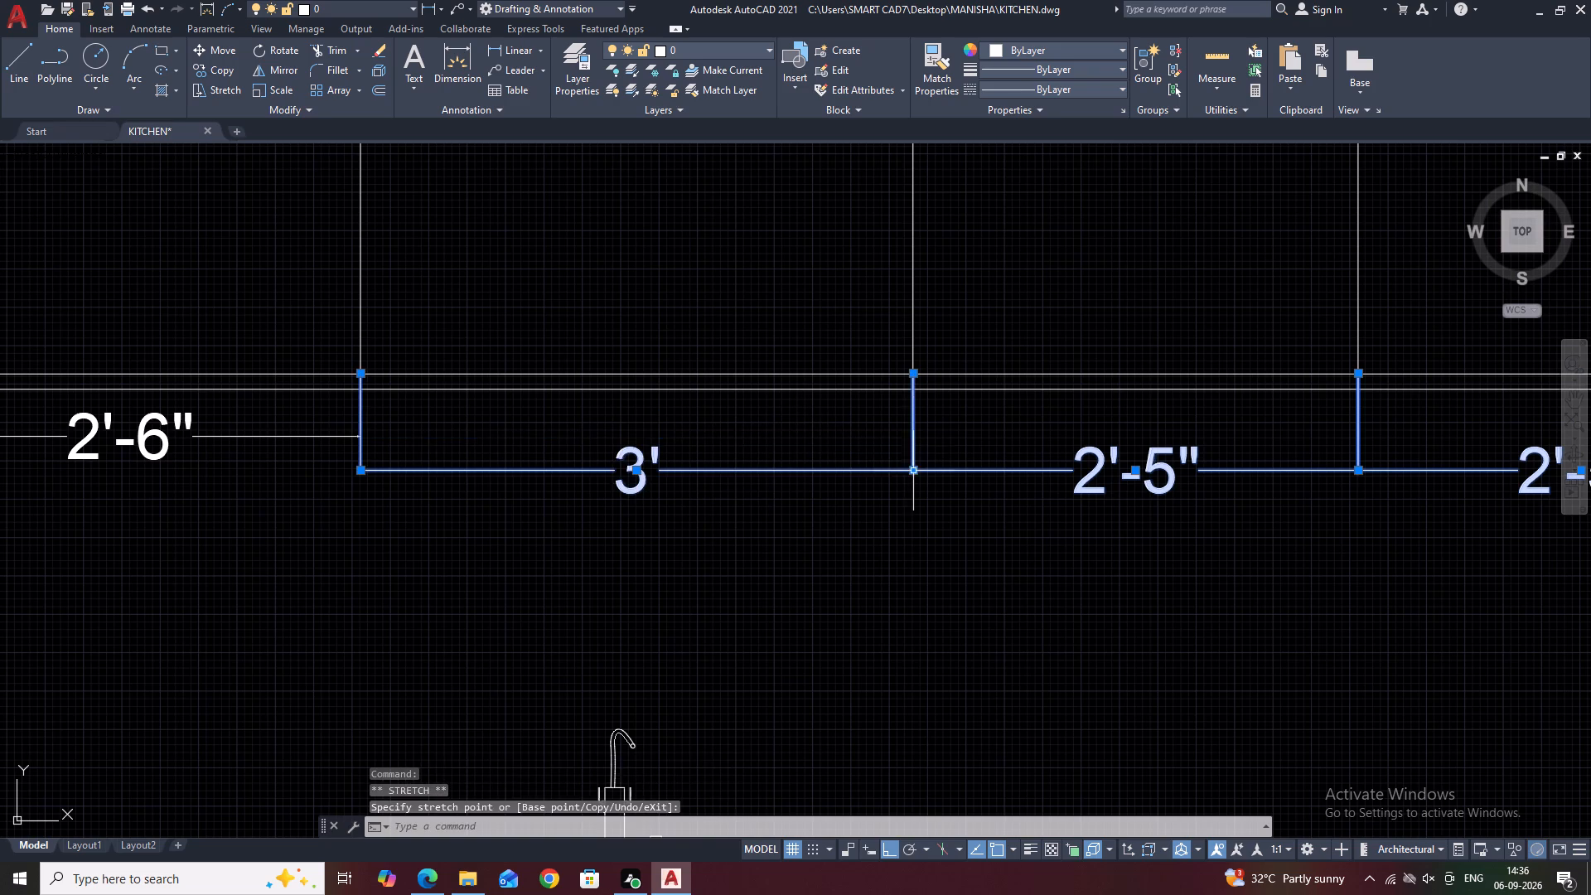
middle_drag(681, 418, 1141, 330)
scroll(1141, 330, down, 2)
scroll(967, 341, up, 3)
click(984, 309)
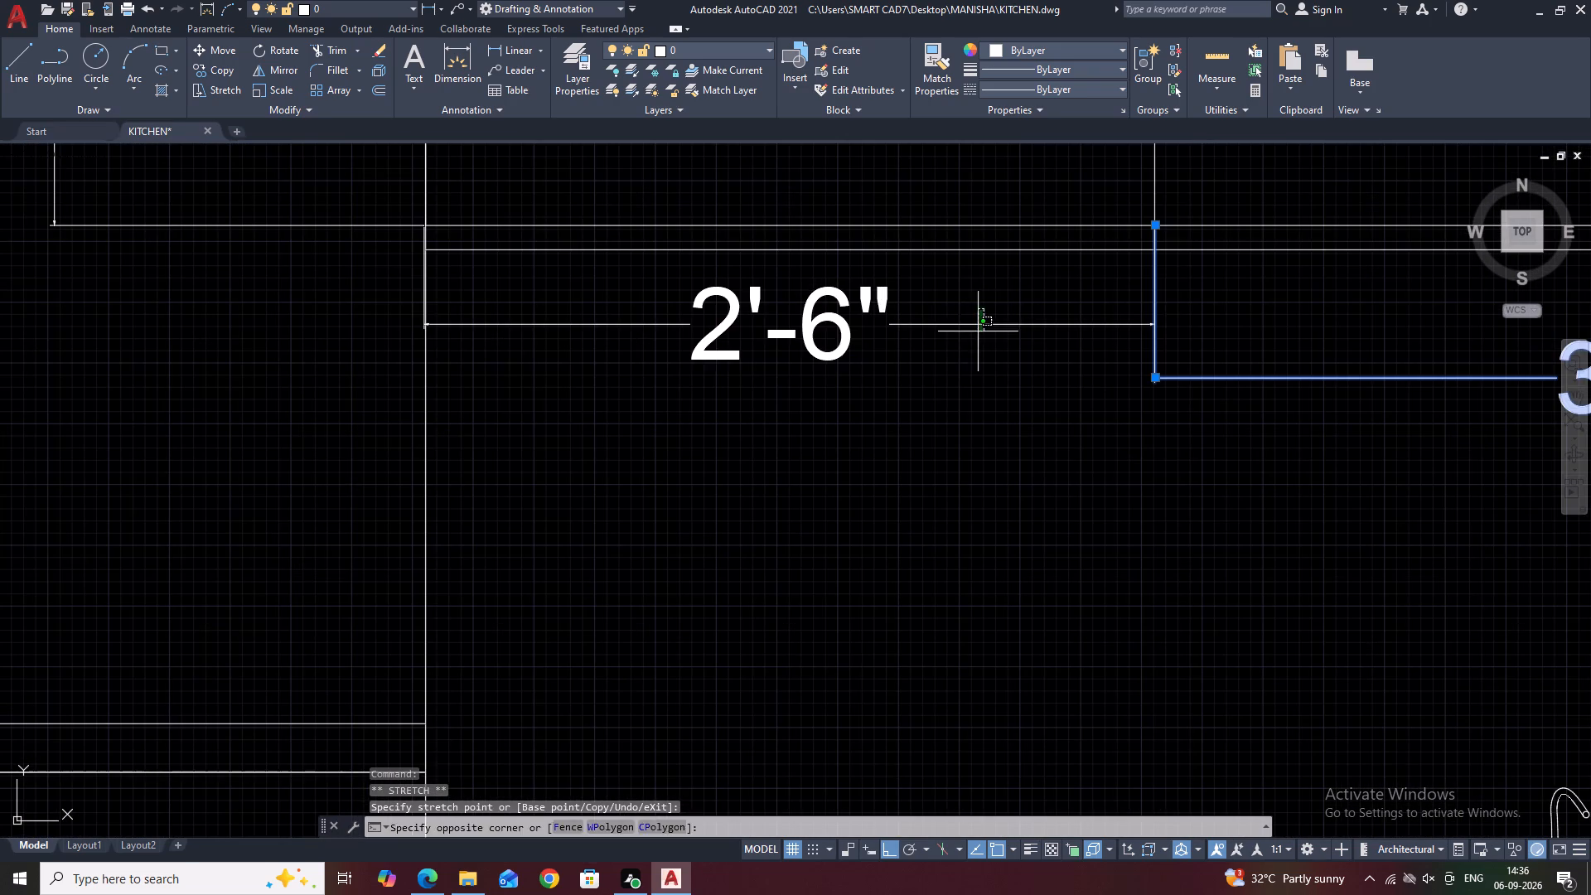
click(956, 370)
click(1155, 322)
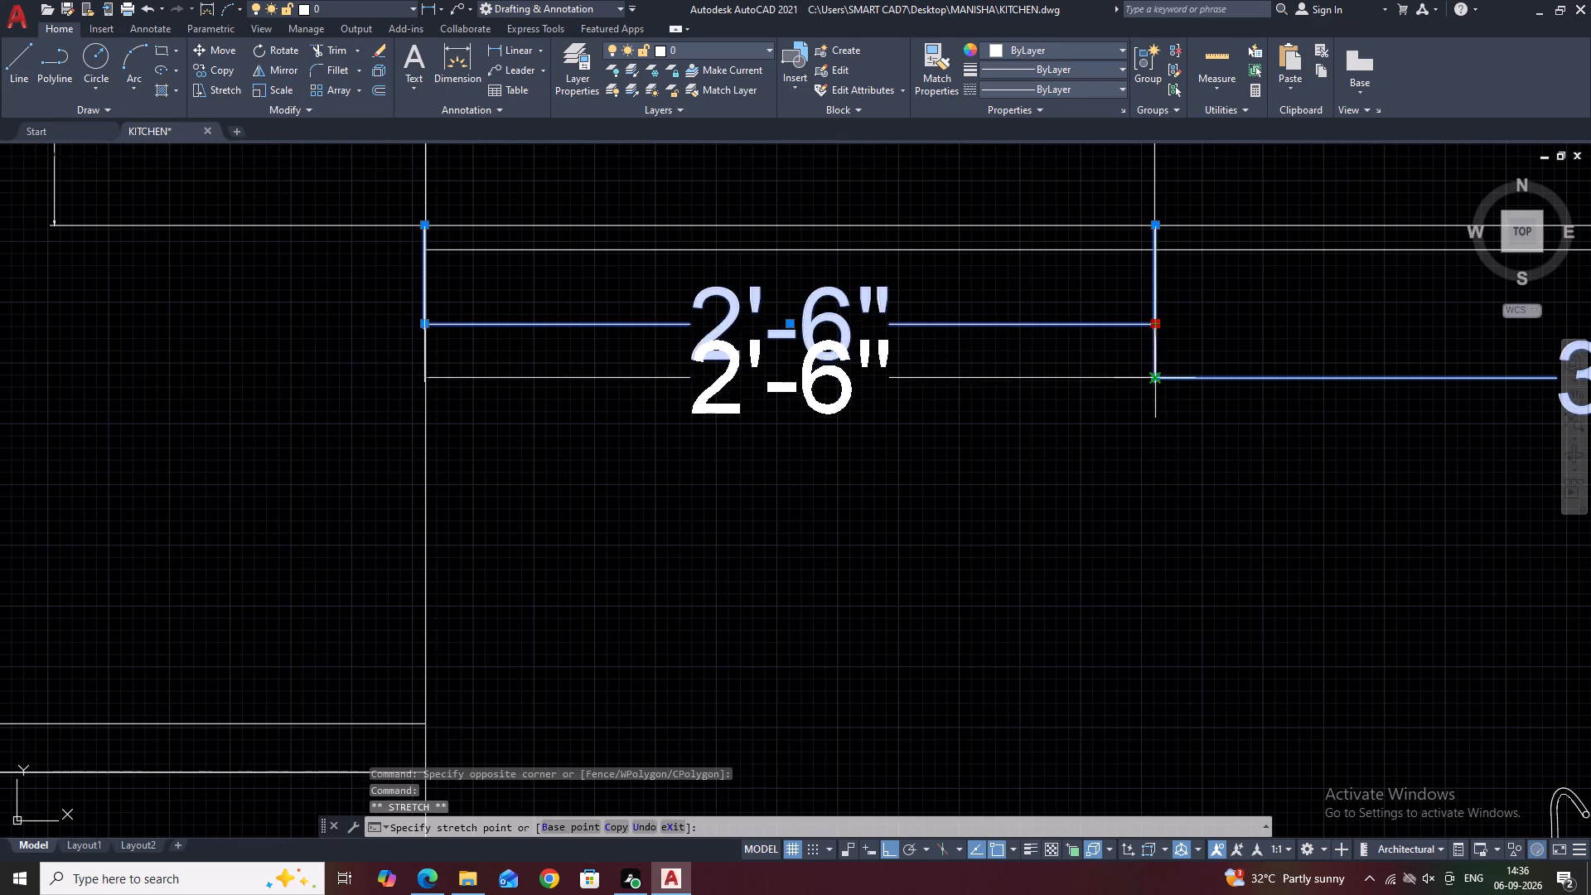
click(1153, 379)
scroll(907, 408, down, 3)
key(Escape)
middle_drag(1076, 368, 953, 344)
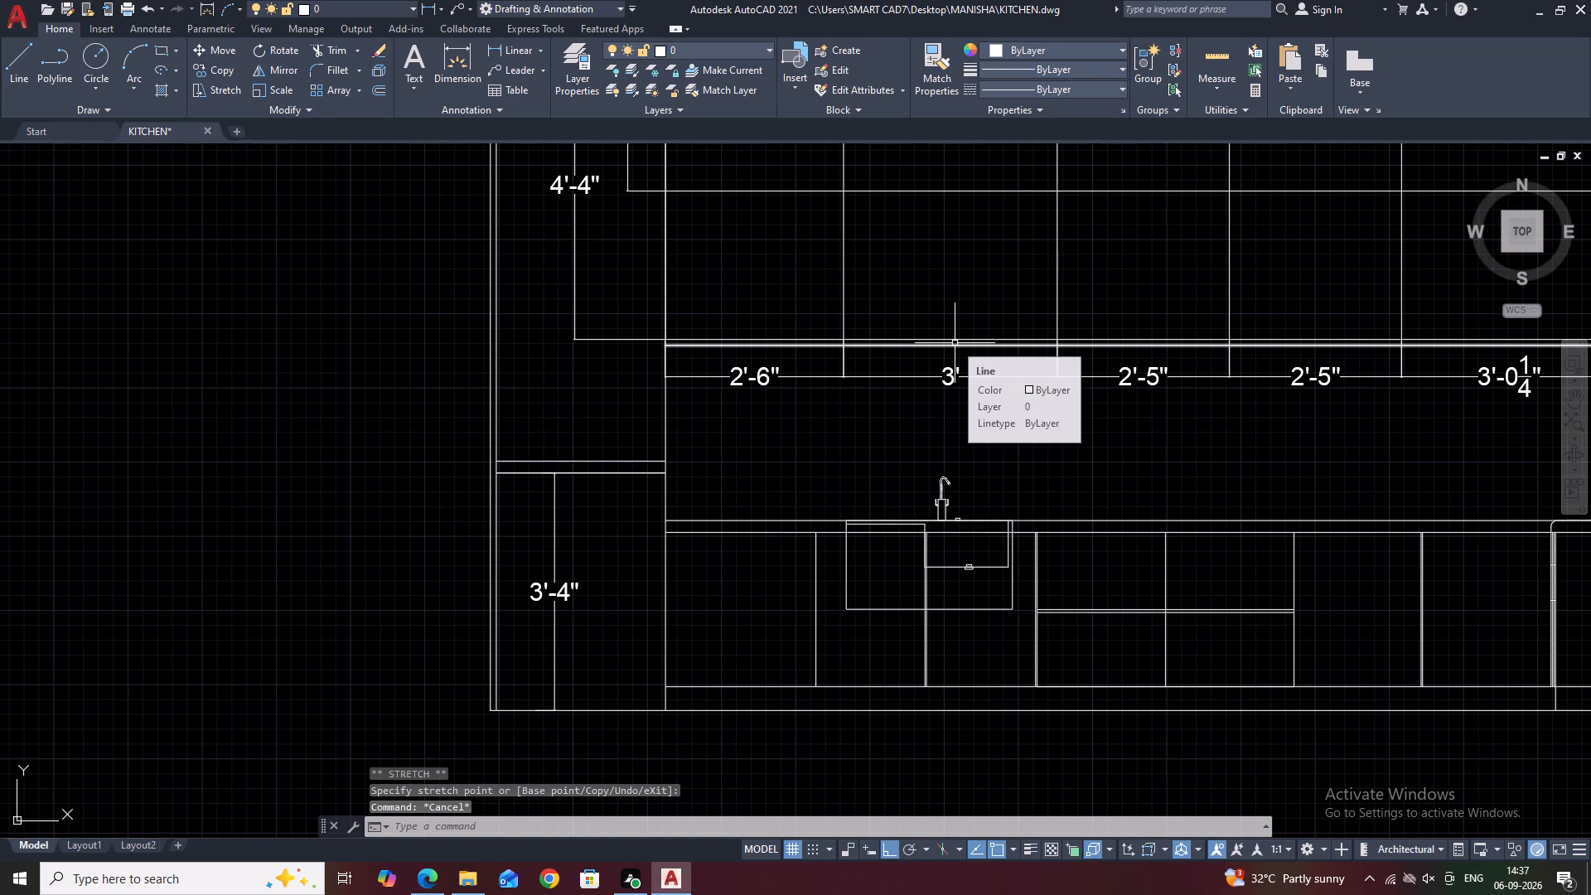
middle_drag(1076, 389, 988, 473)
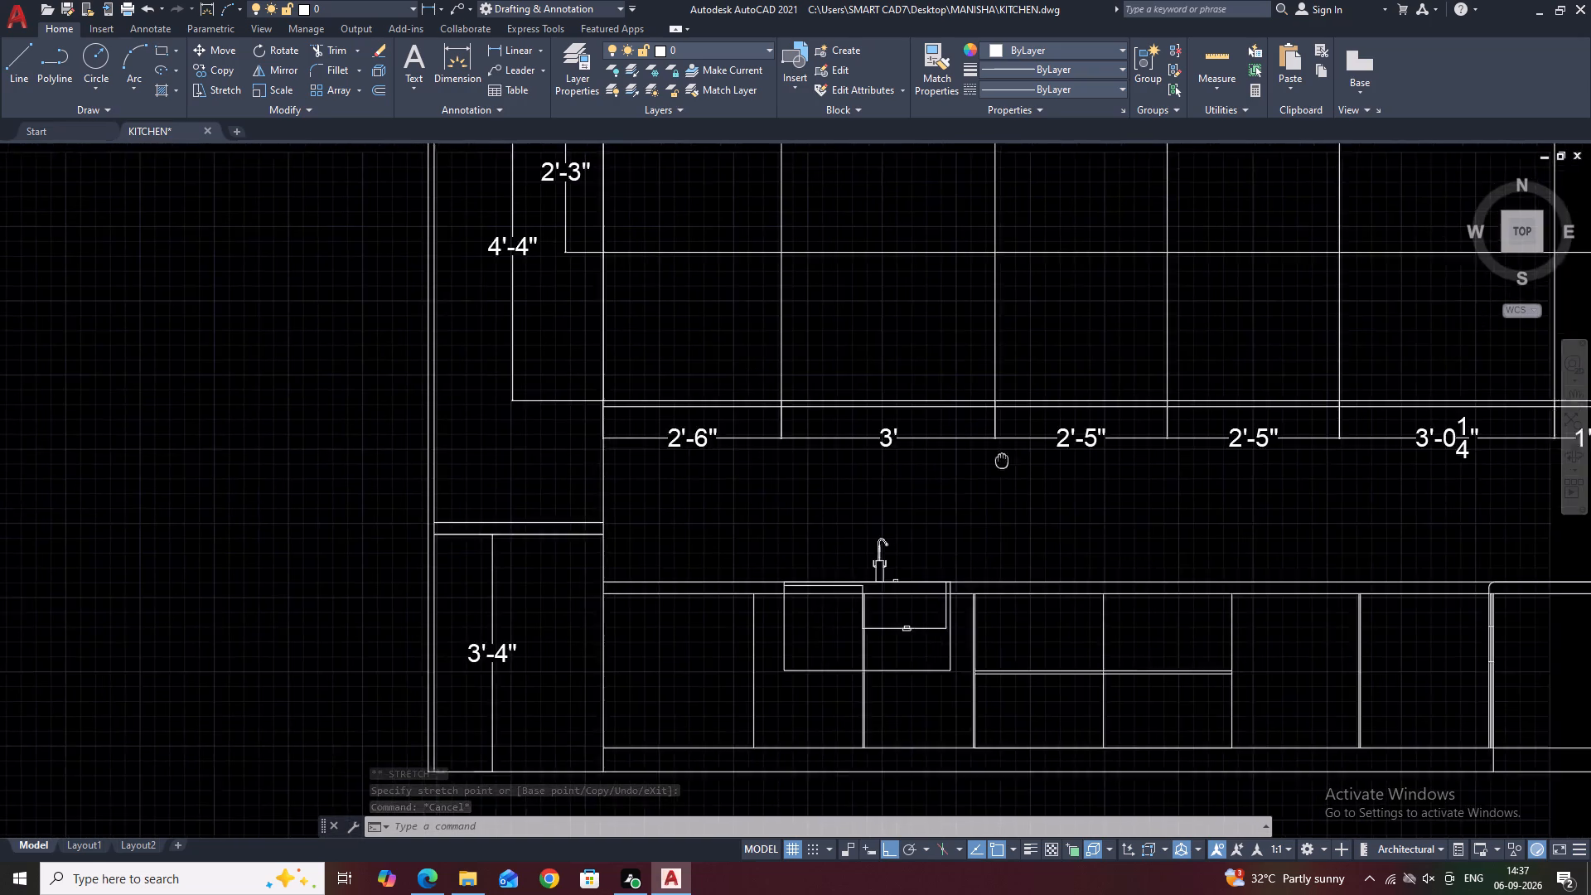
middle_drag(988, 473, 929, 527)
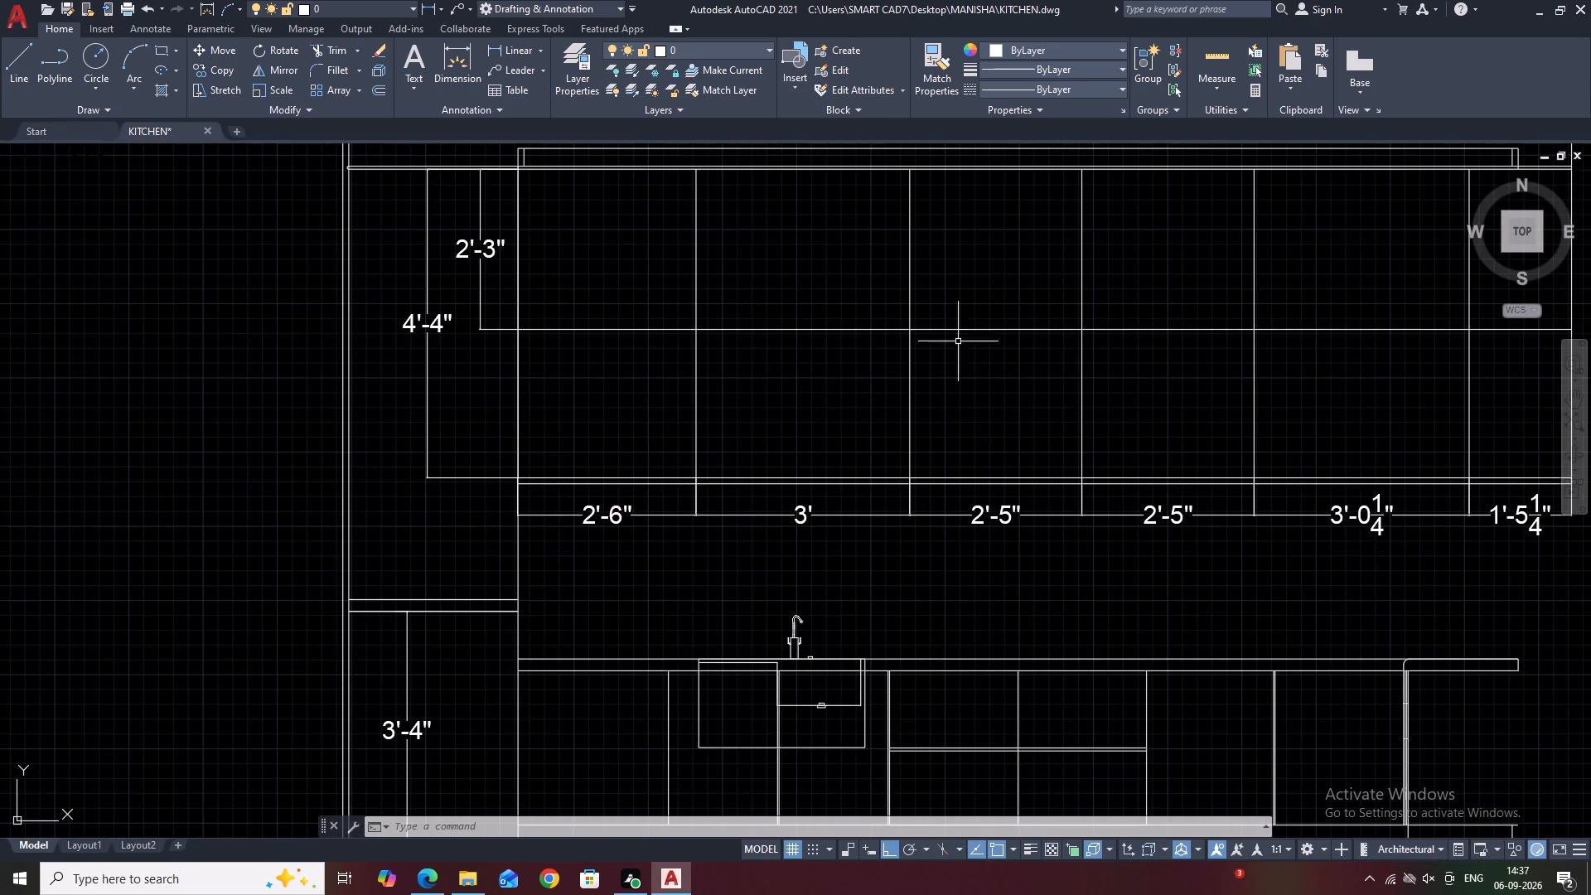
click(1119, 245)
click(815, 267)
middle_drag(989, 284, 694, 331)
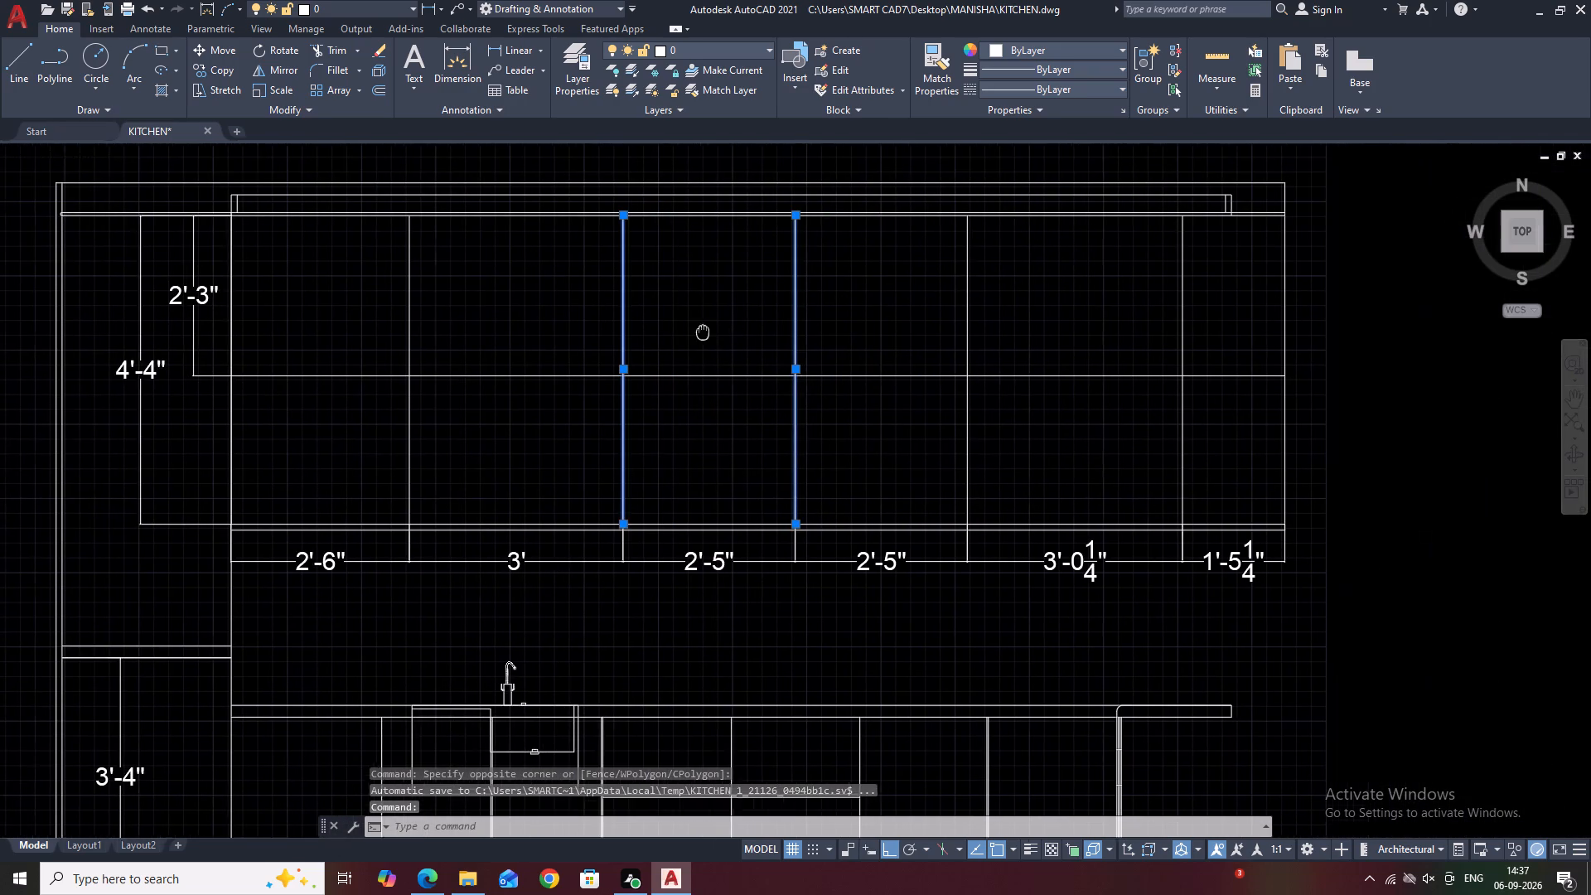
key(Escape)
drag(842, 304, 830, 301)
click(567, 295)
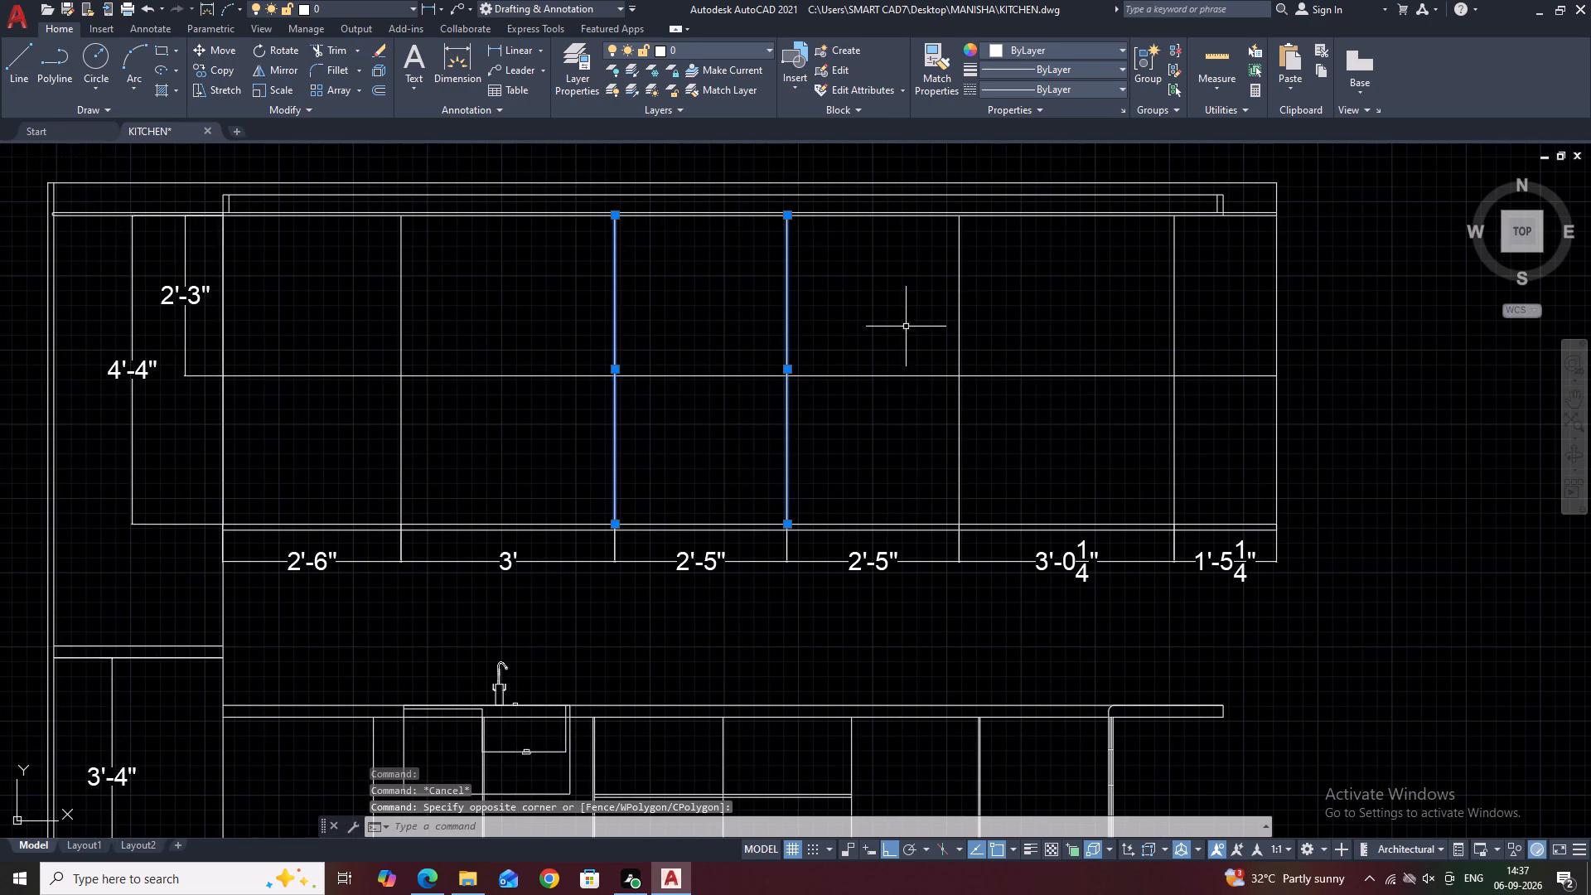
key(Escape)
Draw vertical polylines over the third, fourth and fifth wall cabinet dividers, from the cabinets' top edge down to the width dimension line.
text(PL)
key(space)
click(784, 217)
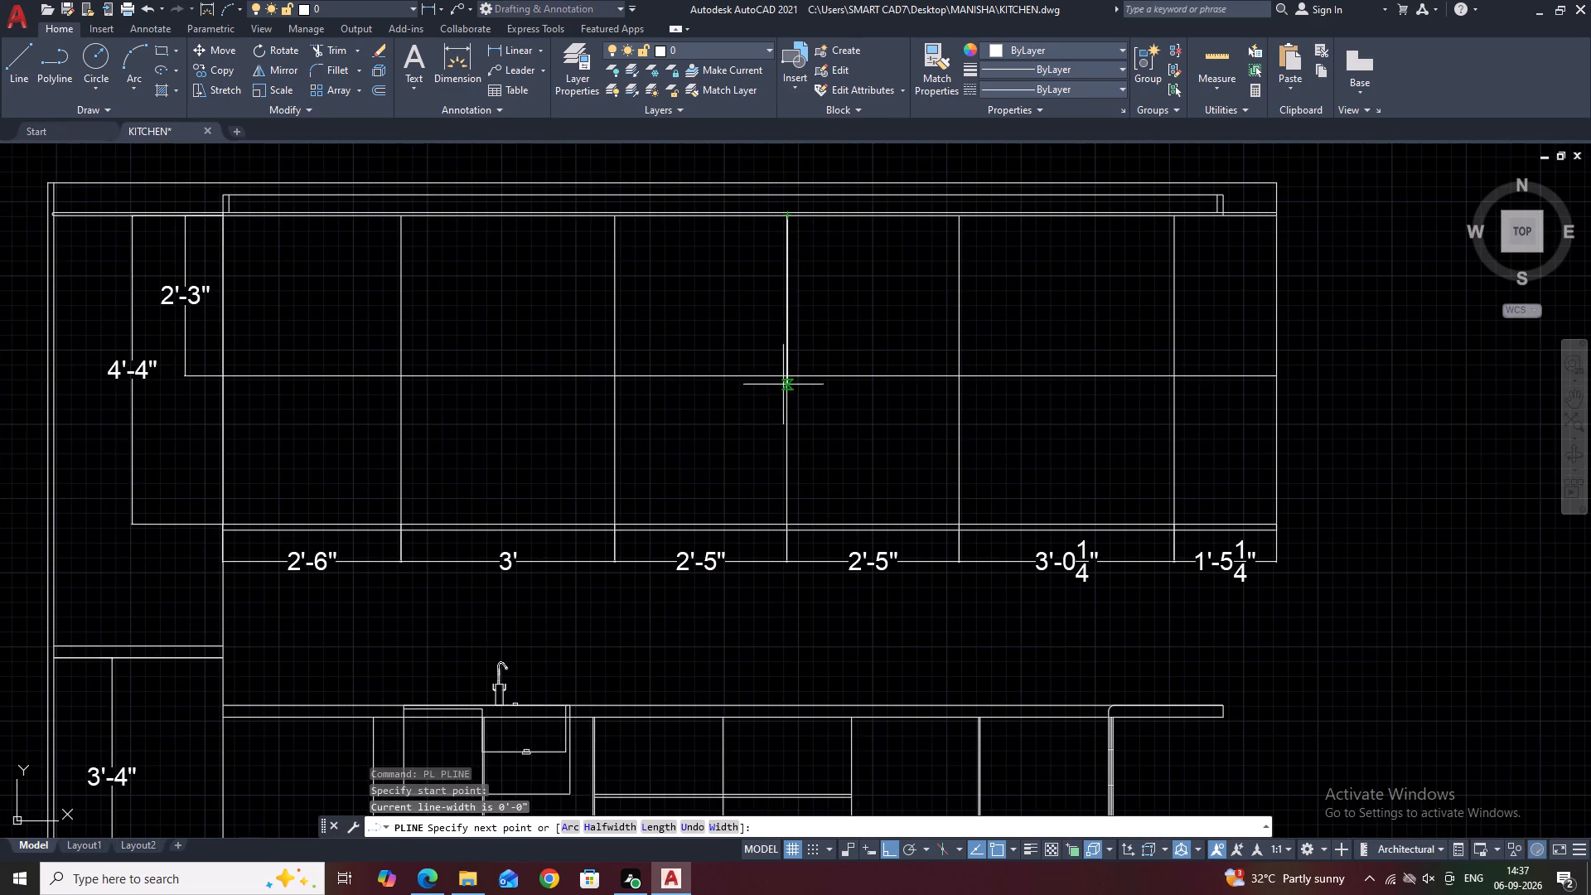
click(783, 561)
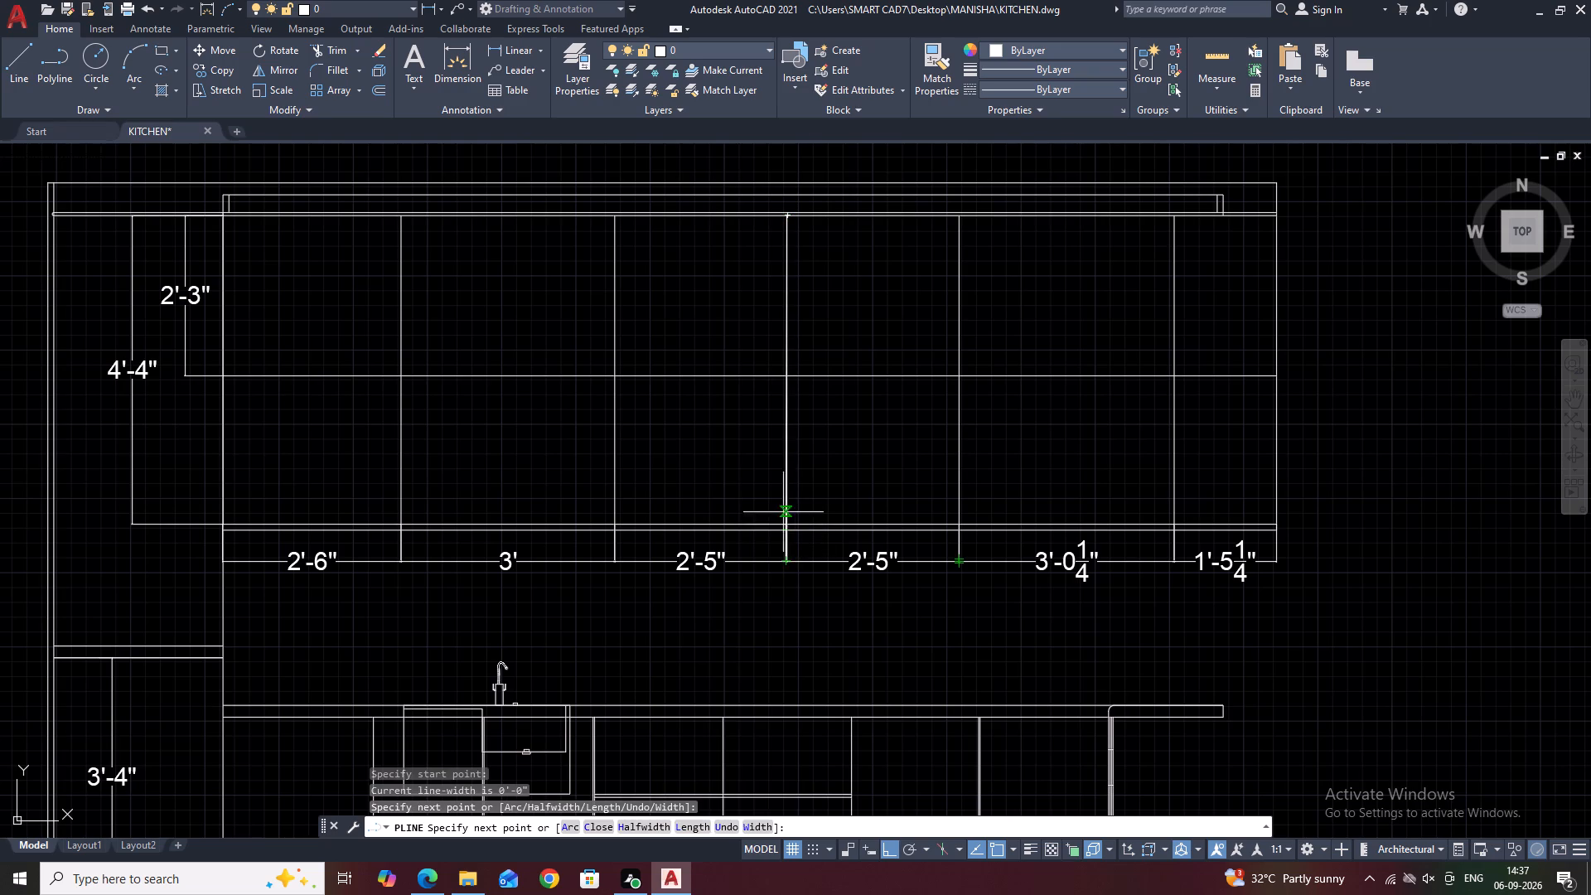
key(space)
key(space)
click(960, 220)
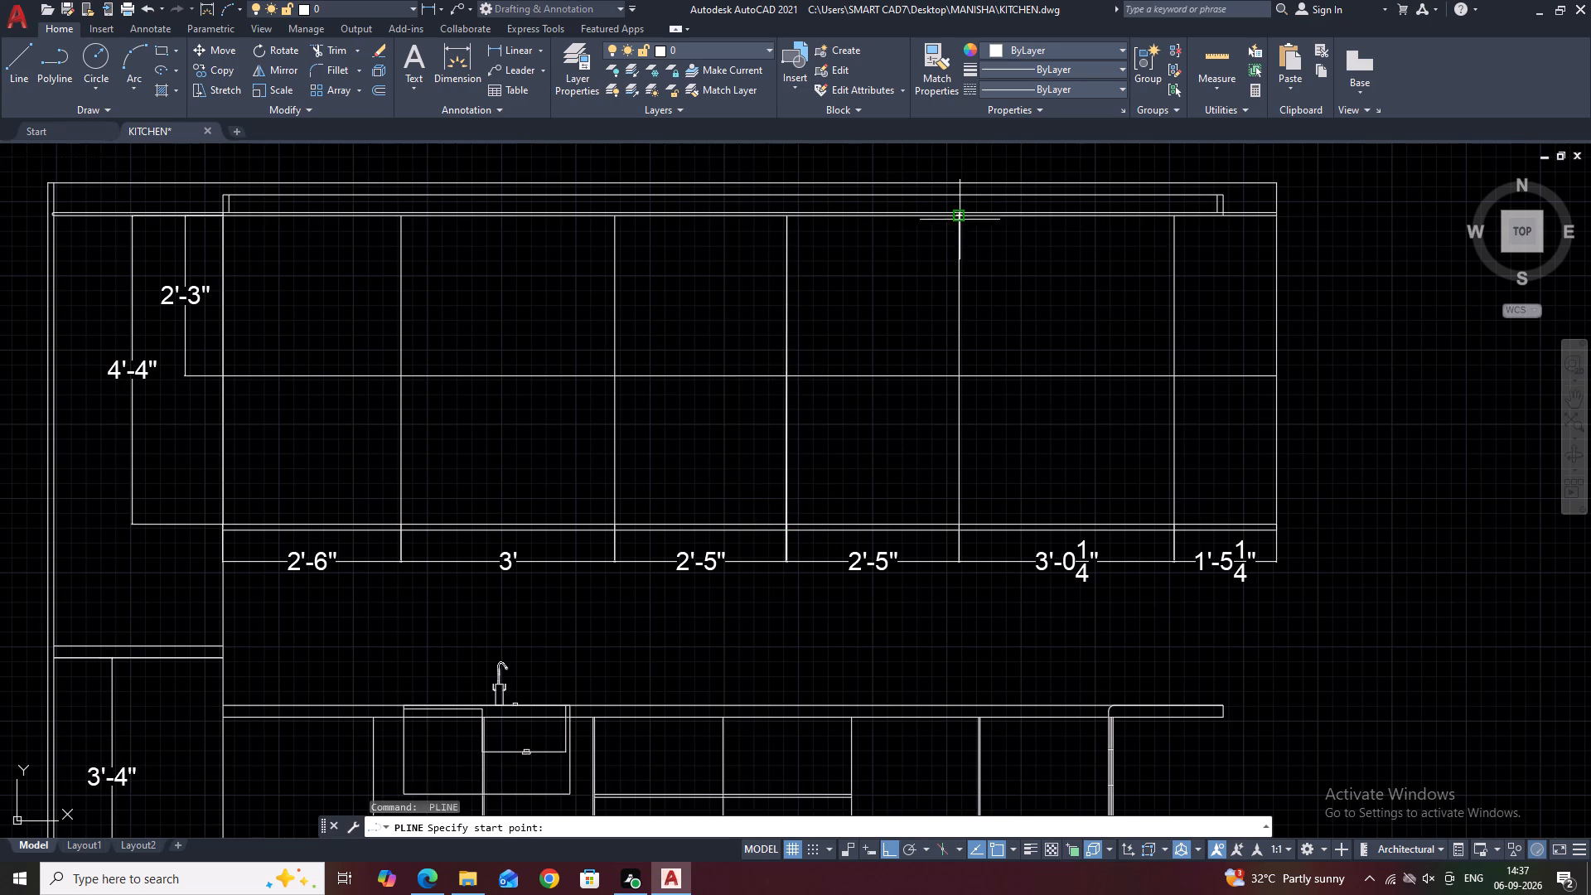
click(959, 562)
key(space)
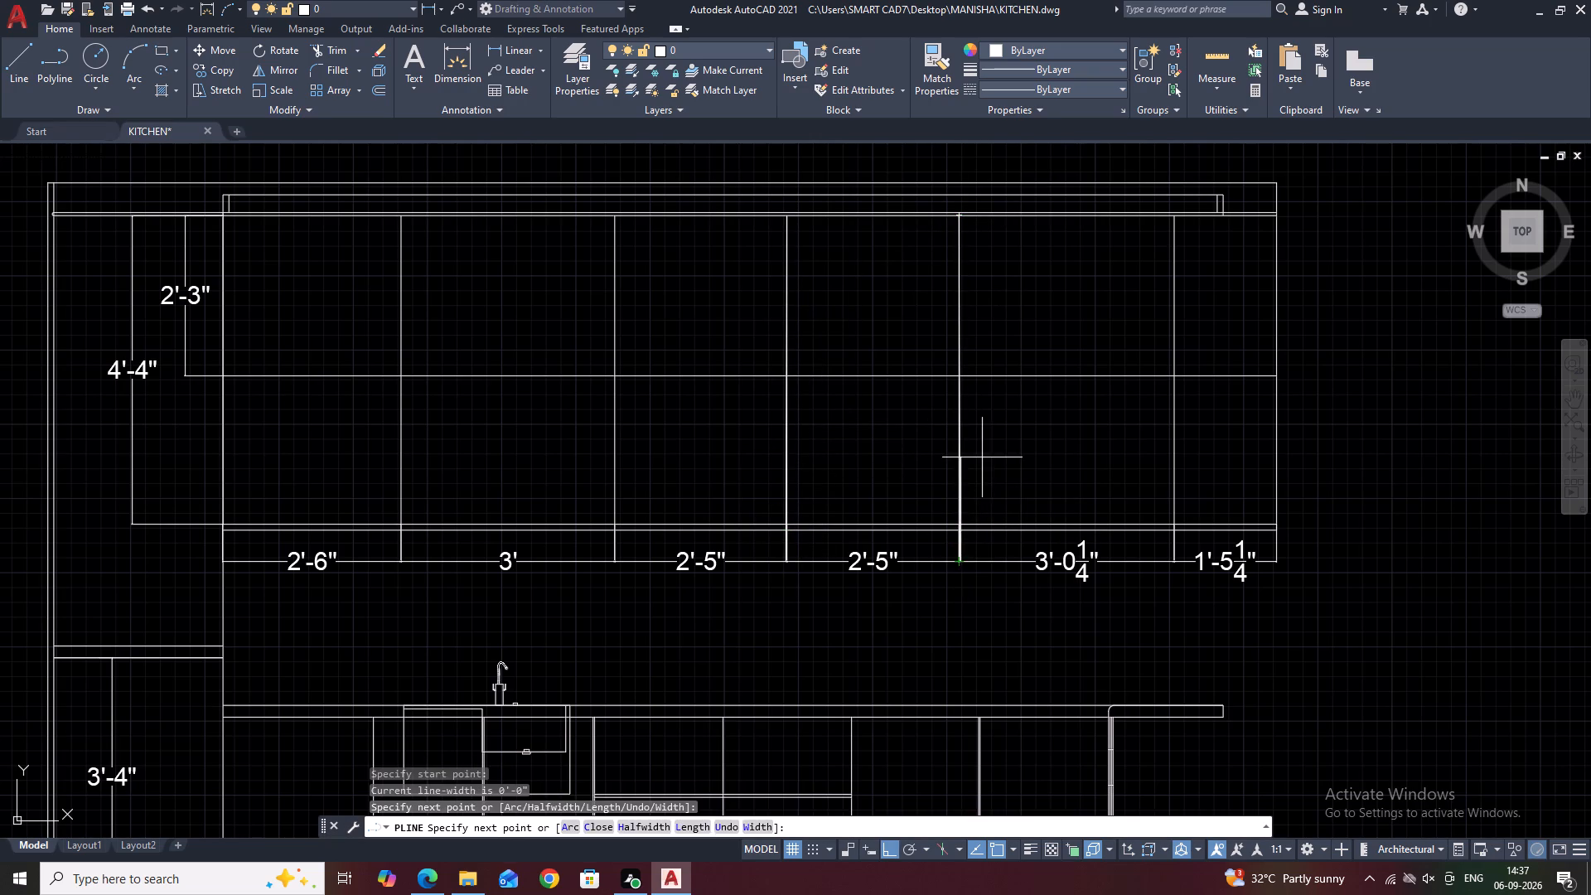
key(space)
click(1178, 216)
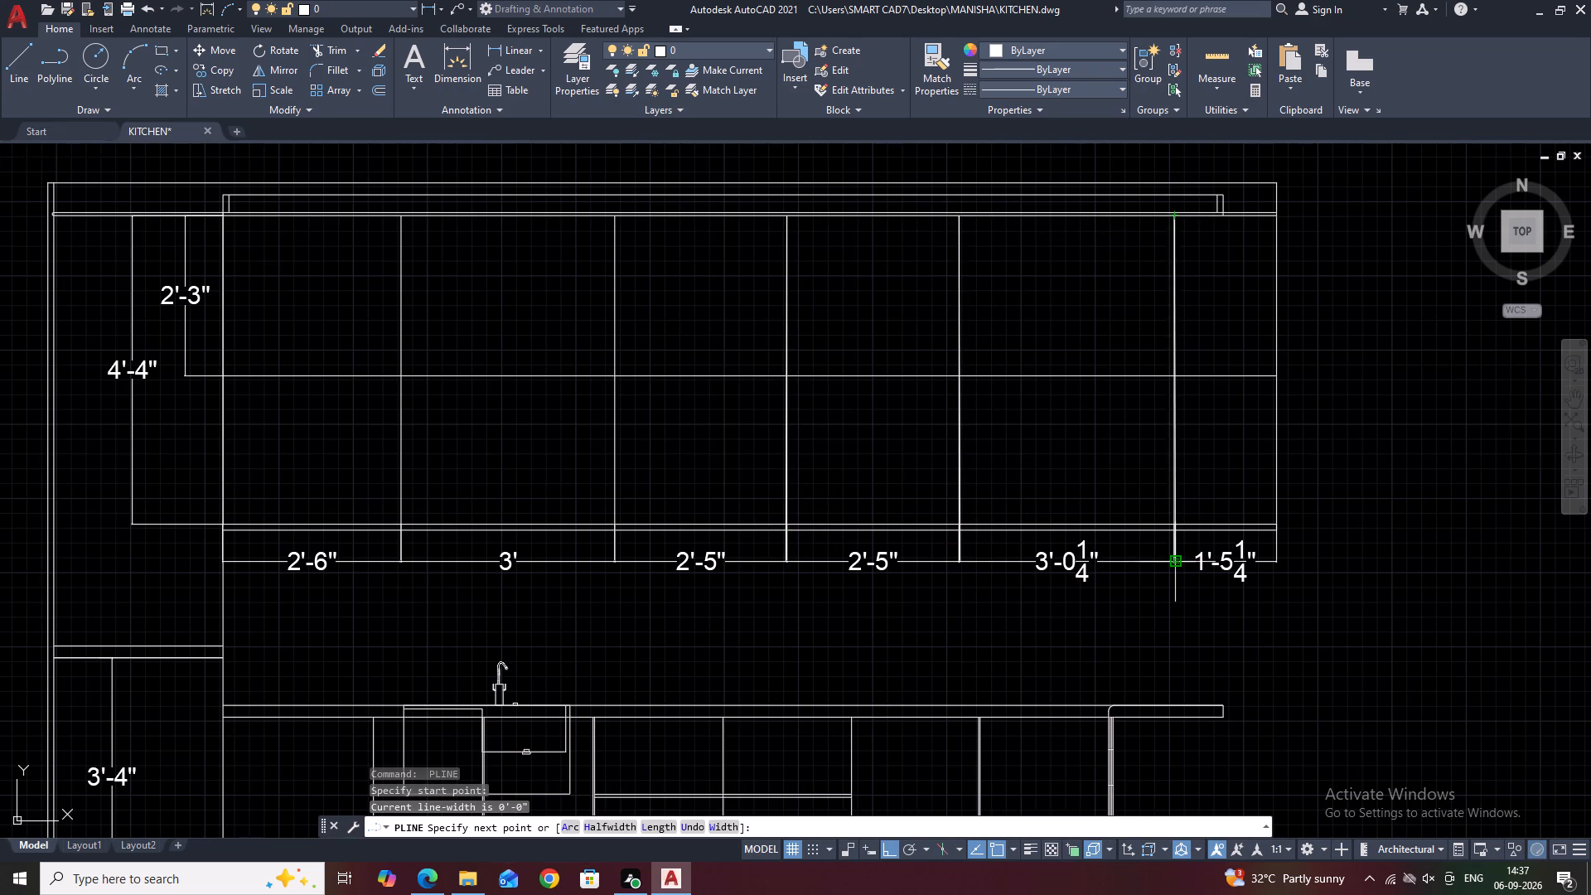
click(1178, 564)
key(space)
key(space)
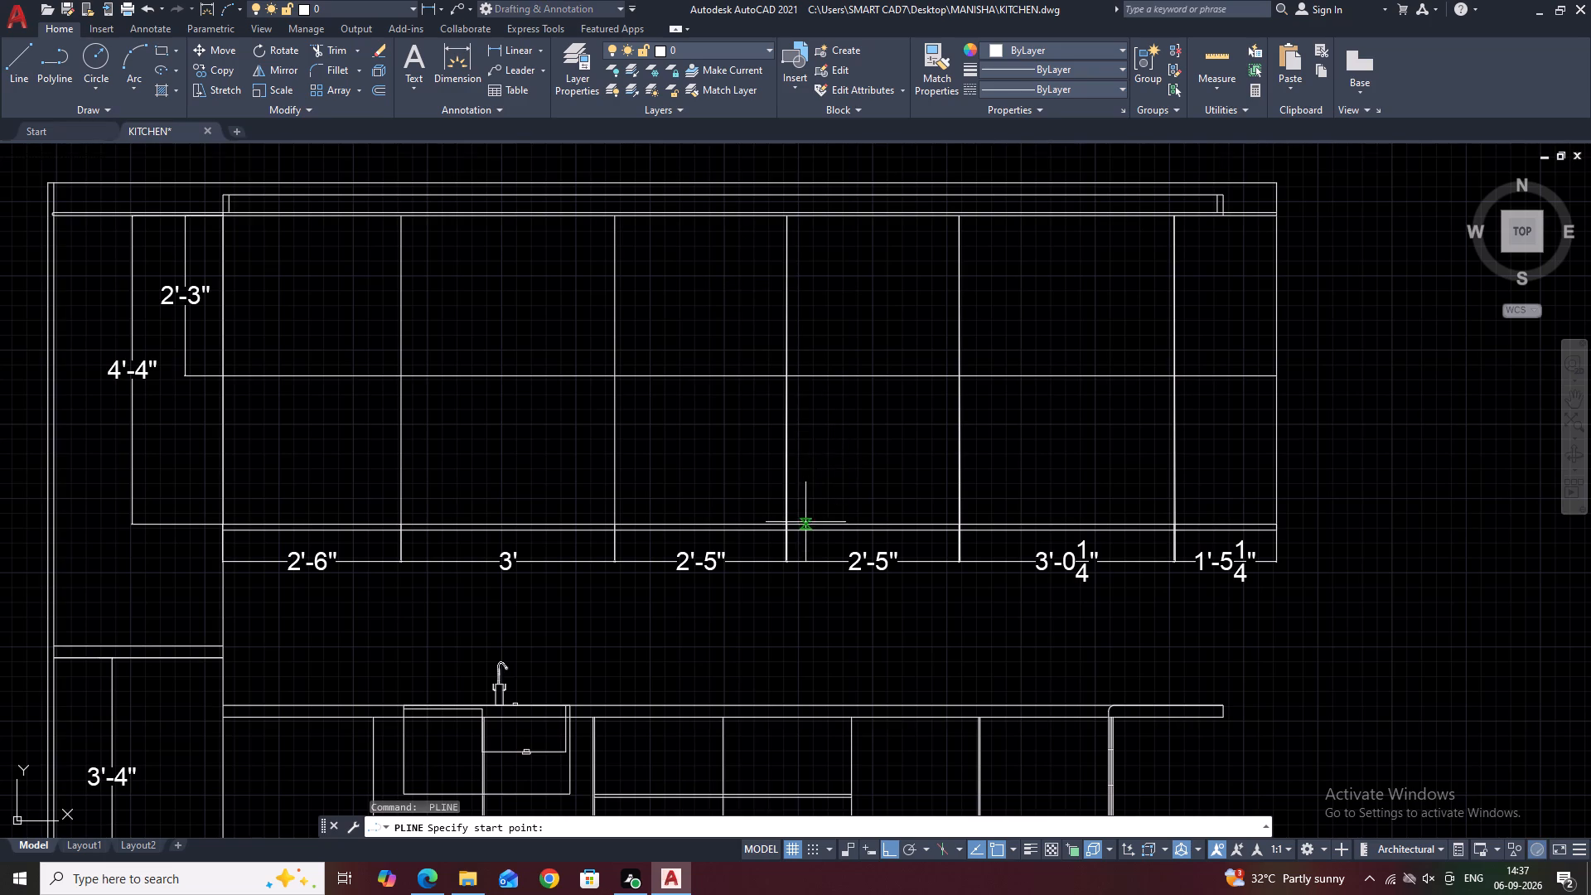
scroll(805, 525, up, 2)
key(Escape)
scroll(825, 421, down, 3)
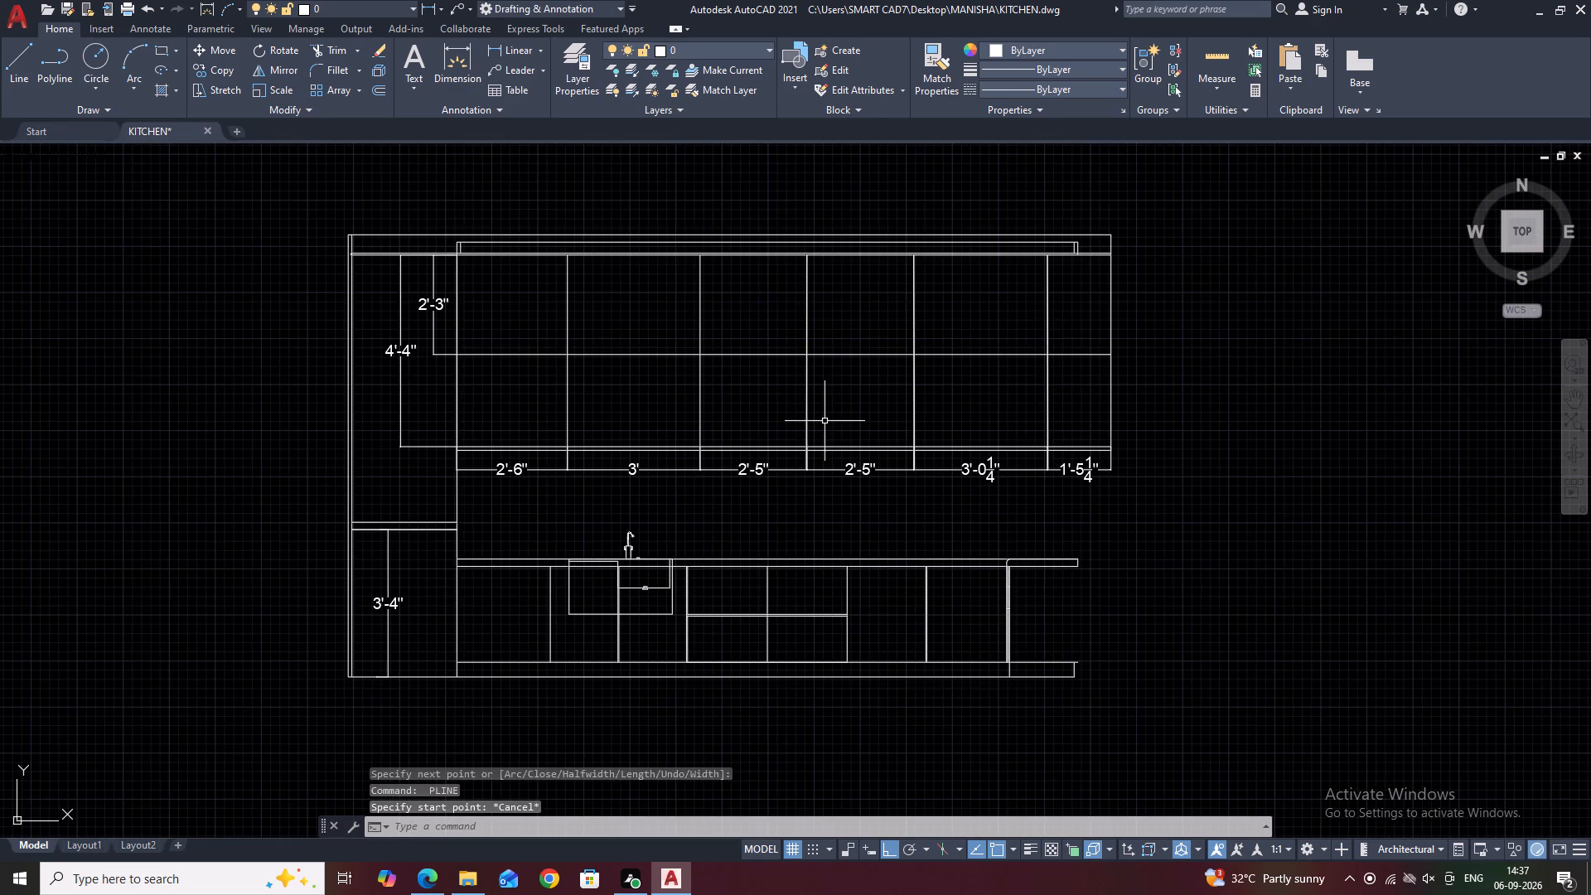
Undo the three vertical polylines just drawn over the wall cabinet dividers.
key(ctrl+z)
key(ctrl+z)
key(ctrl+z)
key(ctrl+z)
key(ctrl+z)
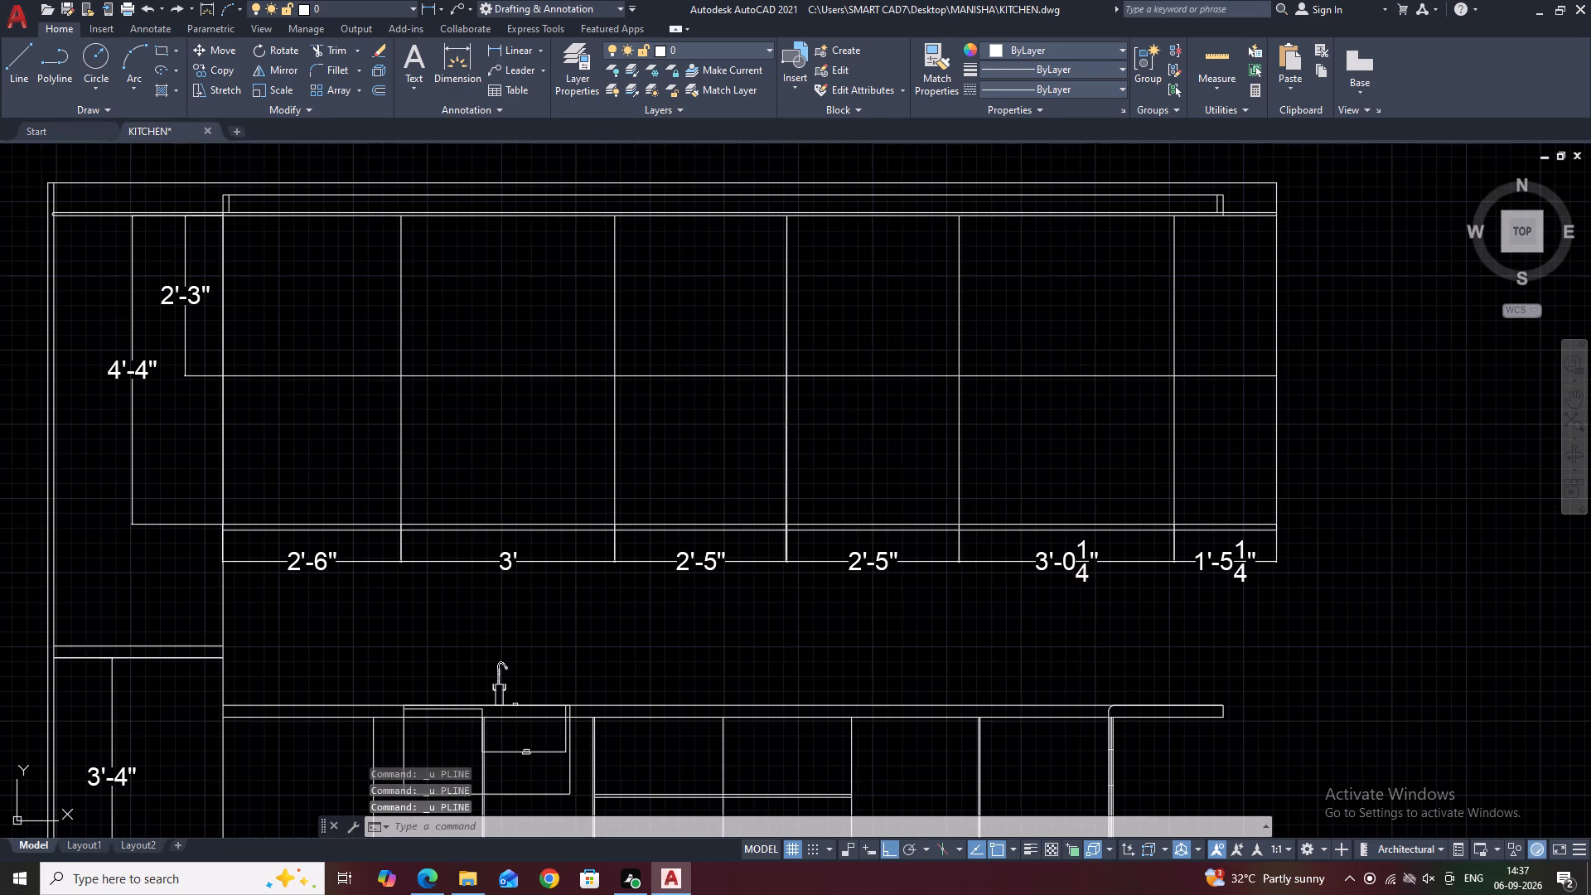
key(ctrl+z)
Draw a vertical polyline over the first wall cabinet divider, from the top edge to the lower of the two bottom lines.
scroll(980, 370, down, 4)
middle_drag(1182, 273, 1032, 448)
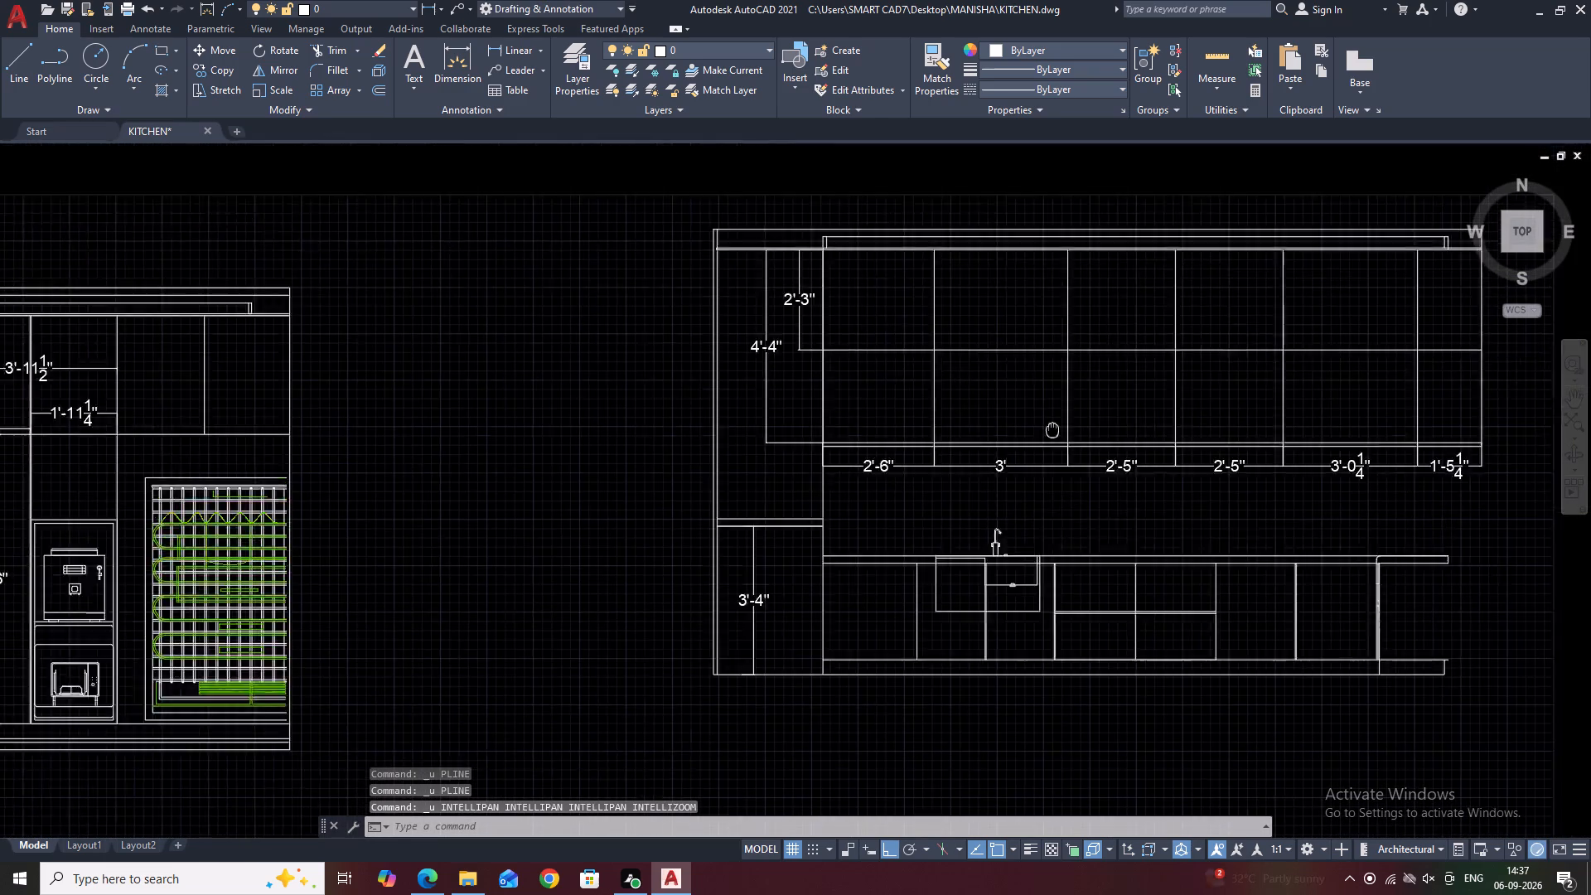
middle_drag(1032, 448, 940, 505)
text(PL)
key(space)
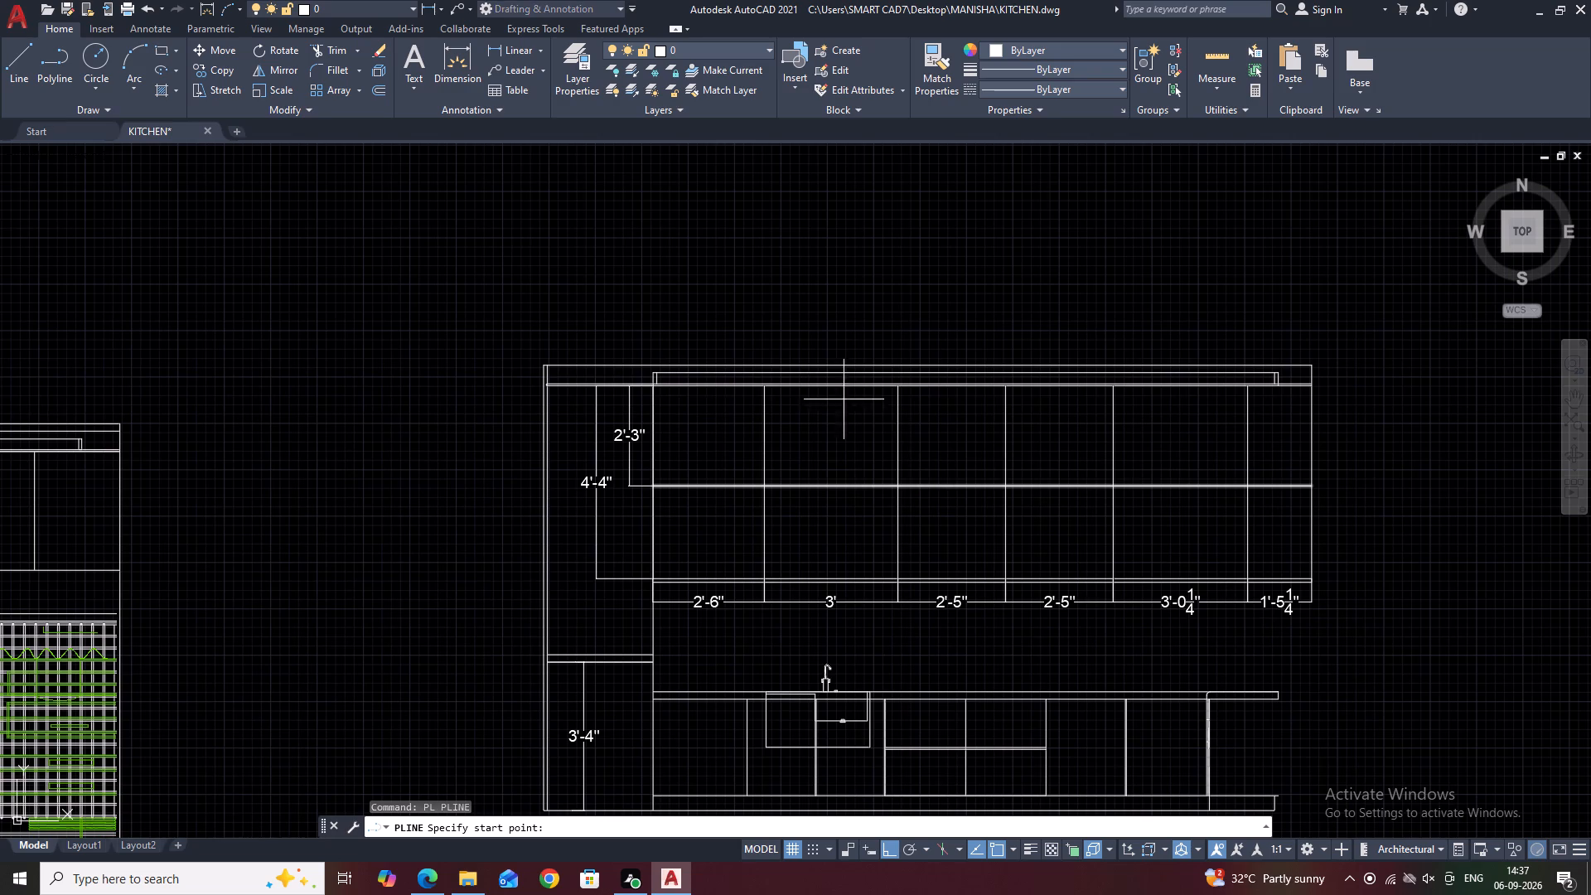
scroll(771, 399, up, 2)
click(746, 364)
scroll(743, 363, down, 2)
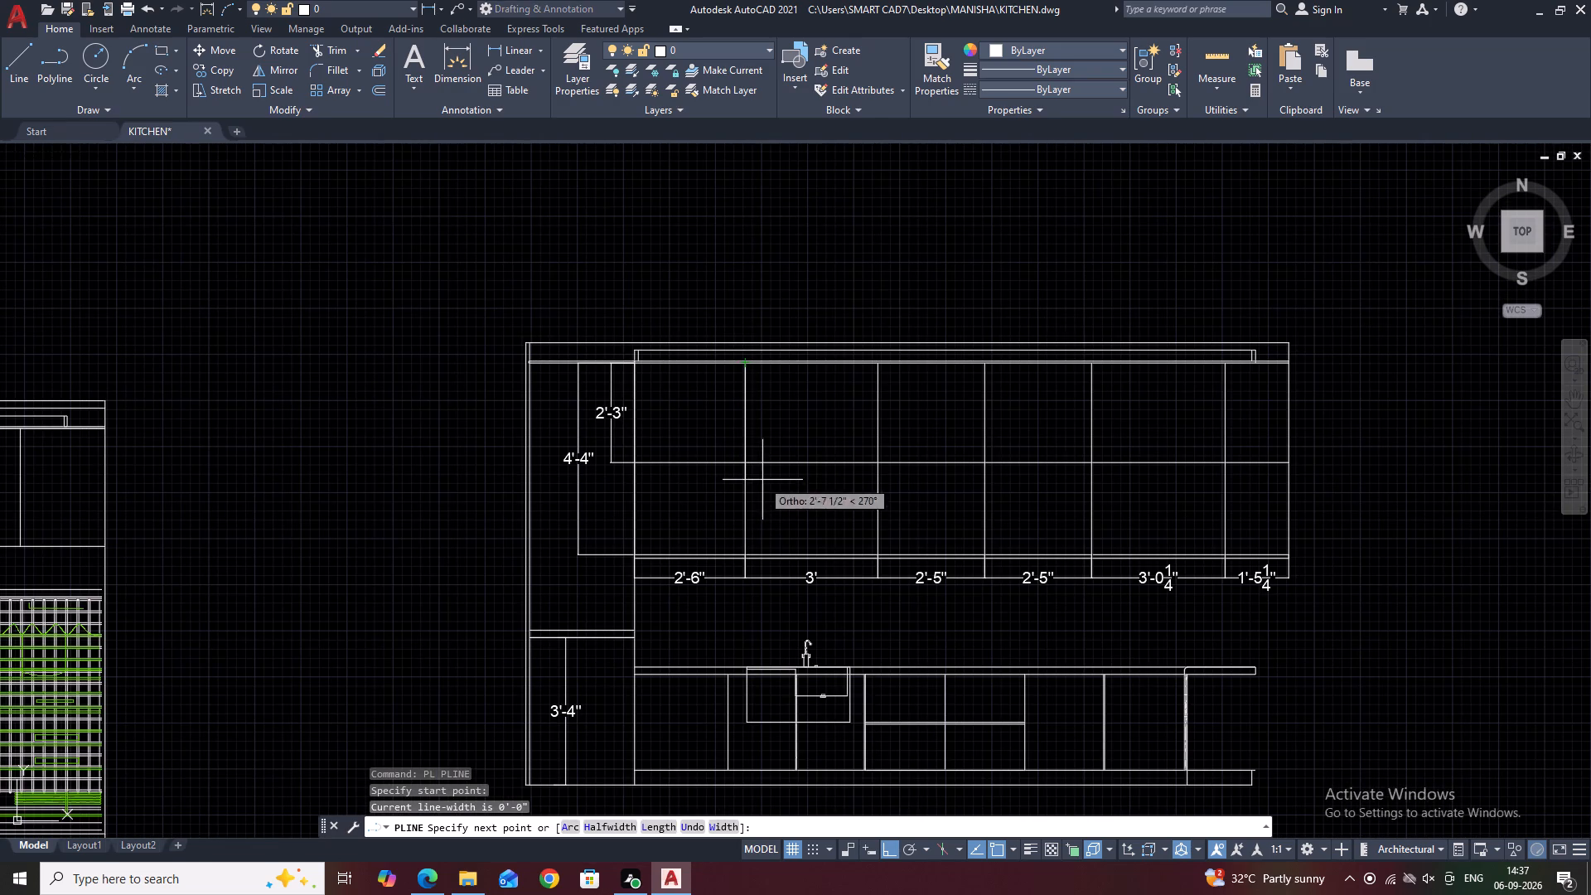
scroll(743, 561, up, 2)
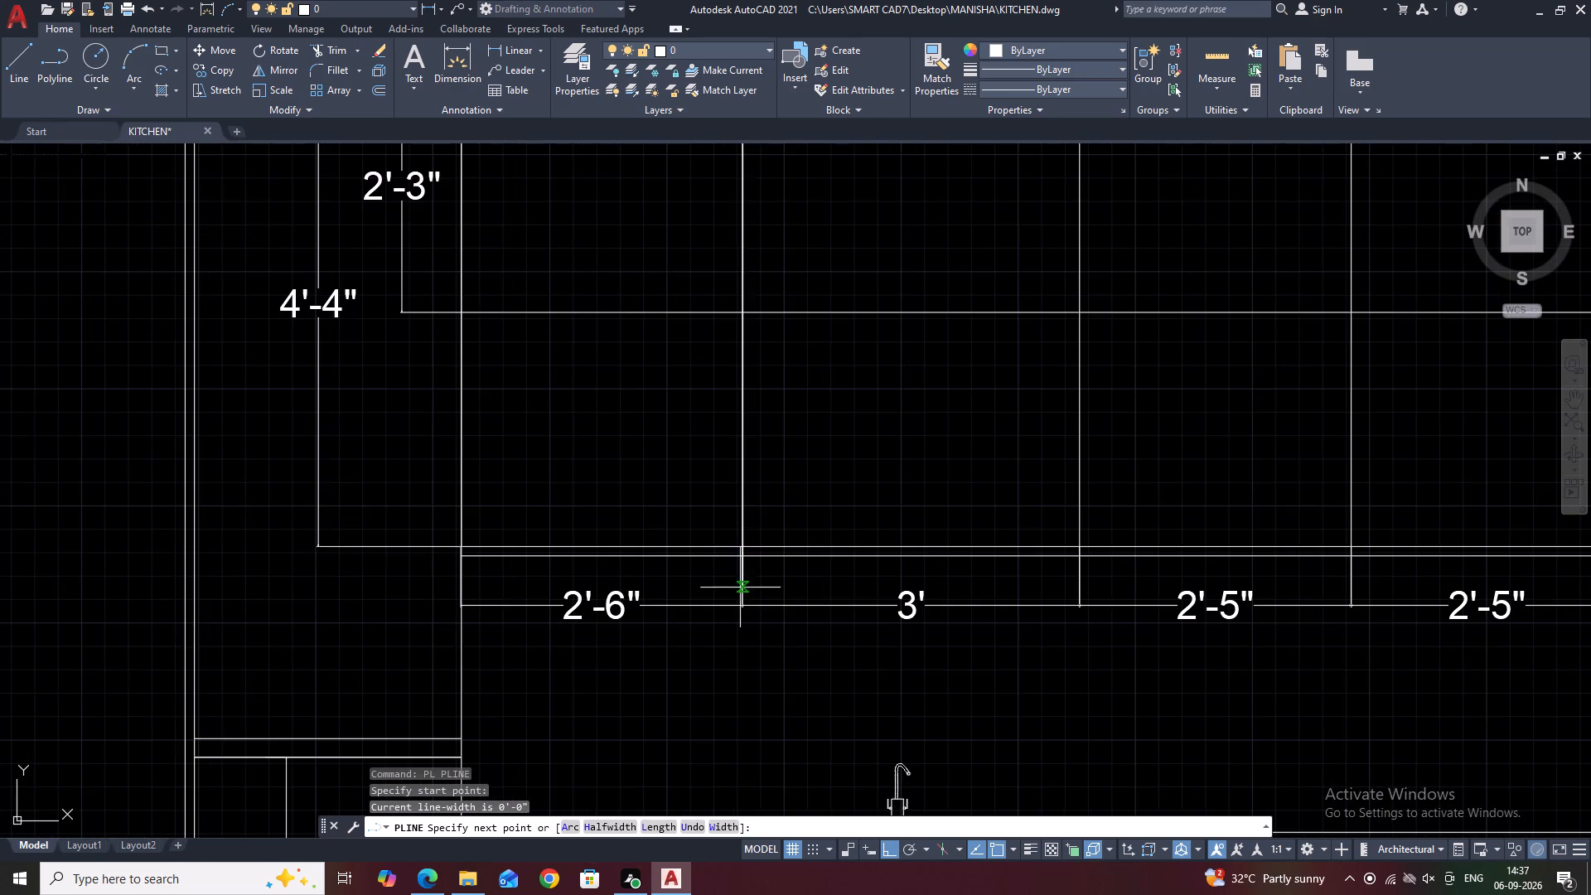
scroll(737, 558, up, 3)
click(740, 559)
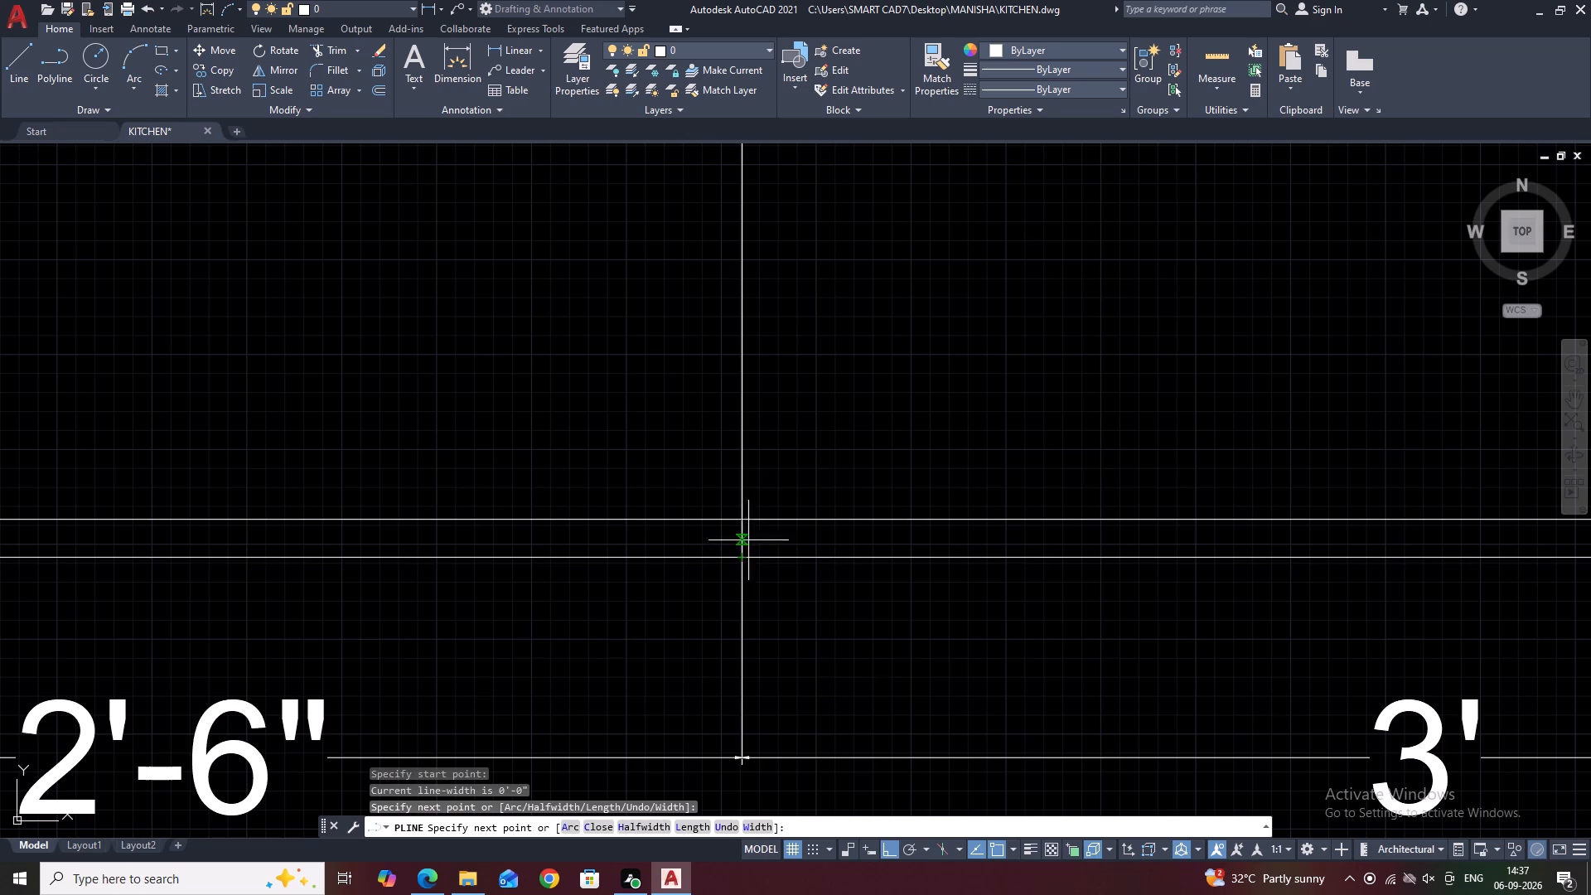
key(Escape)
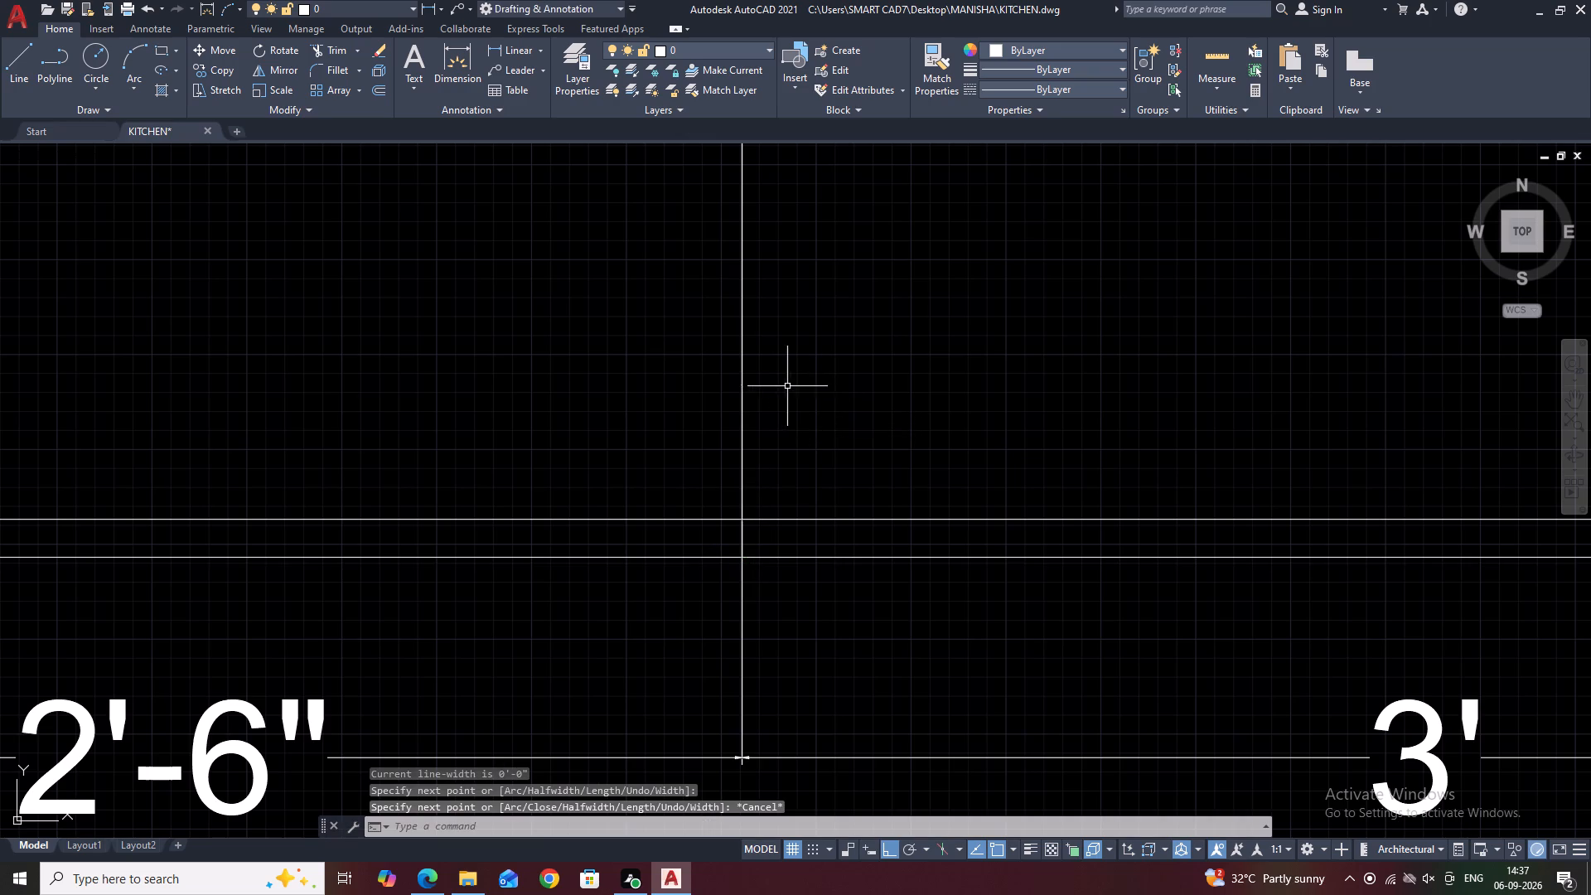
Check the extent of the polyline drawn over the first wall cabinet divider.
click(745, 385)
click(745, 385)
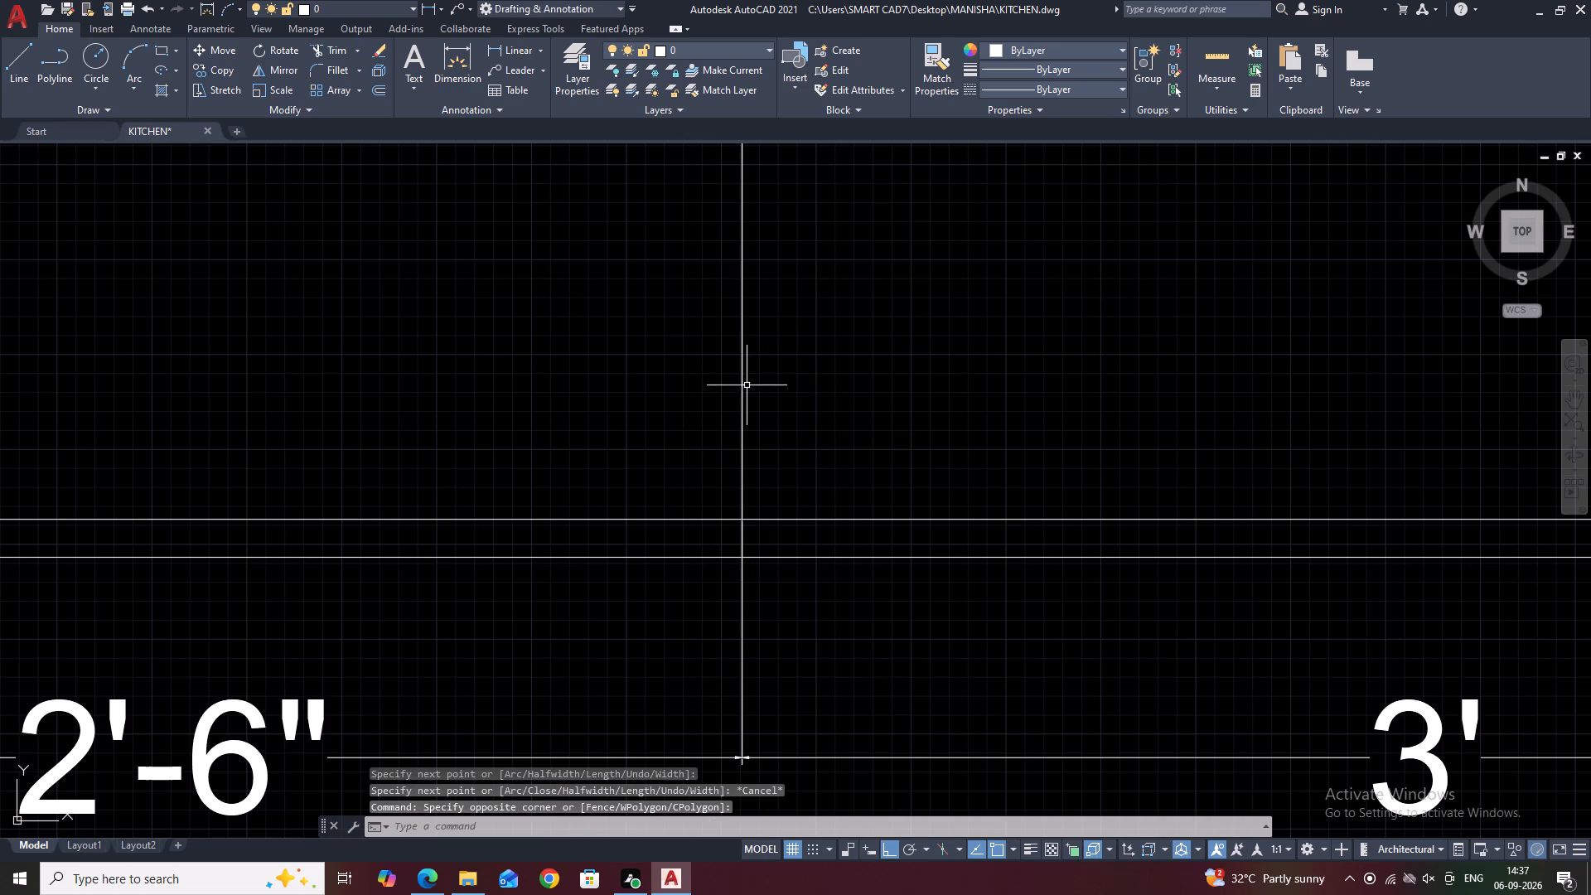
click(742, 397)
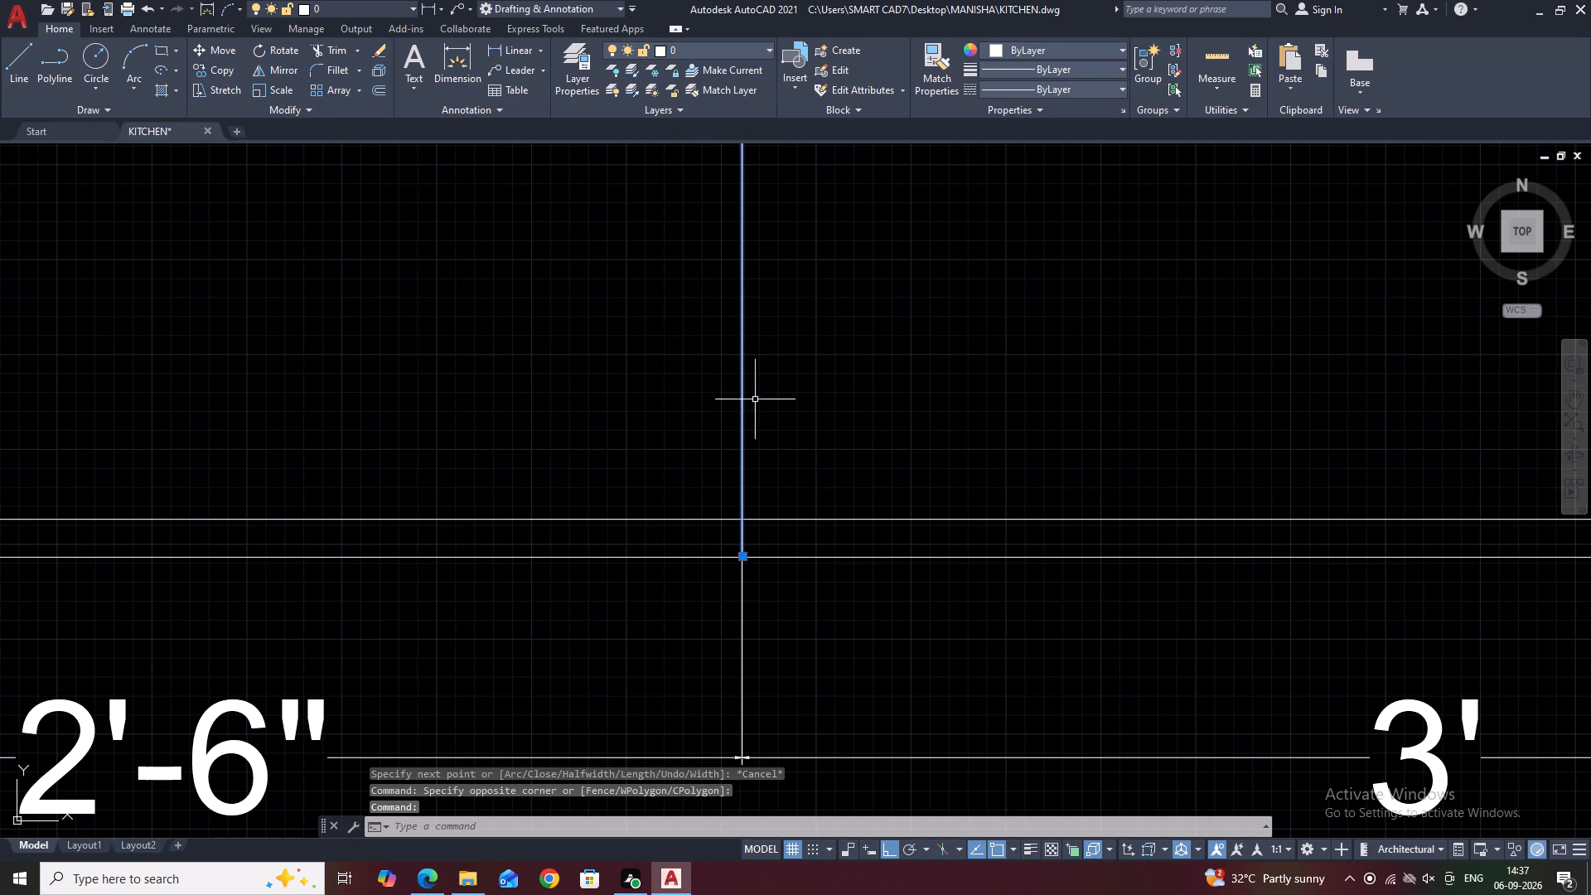
scroll(762, 405, down, 6)
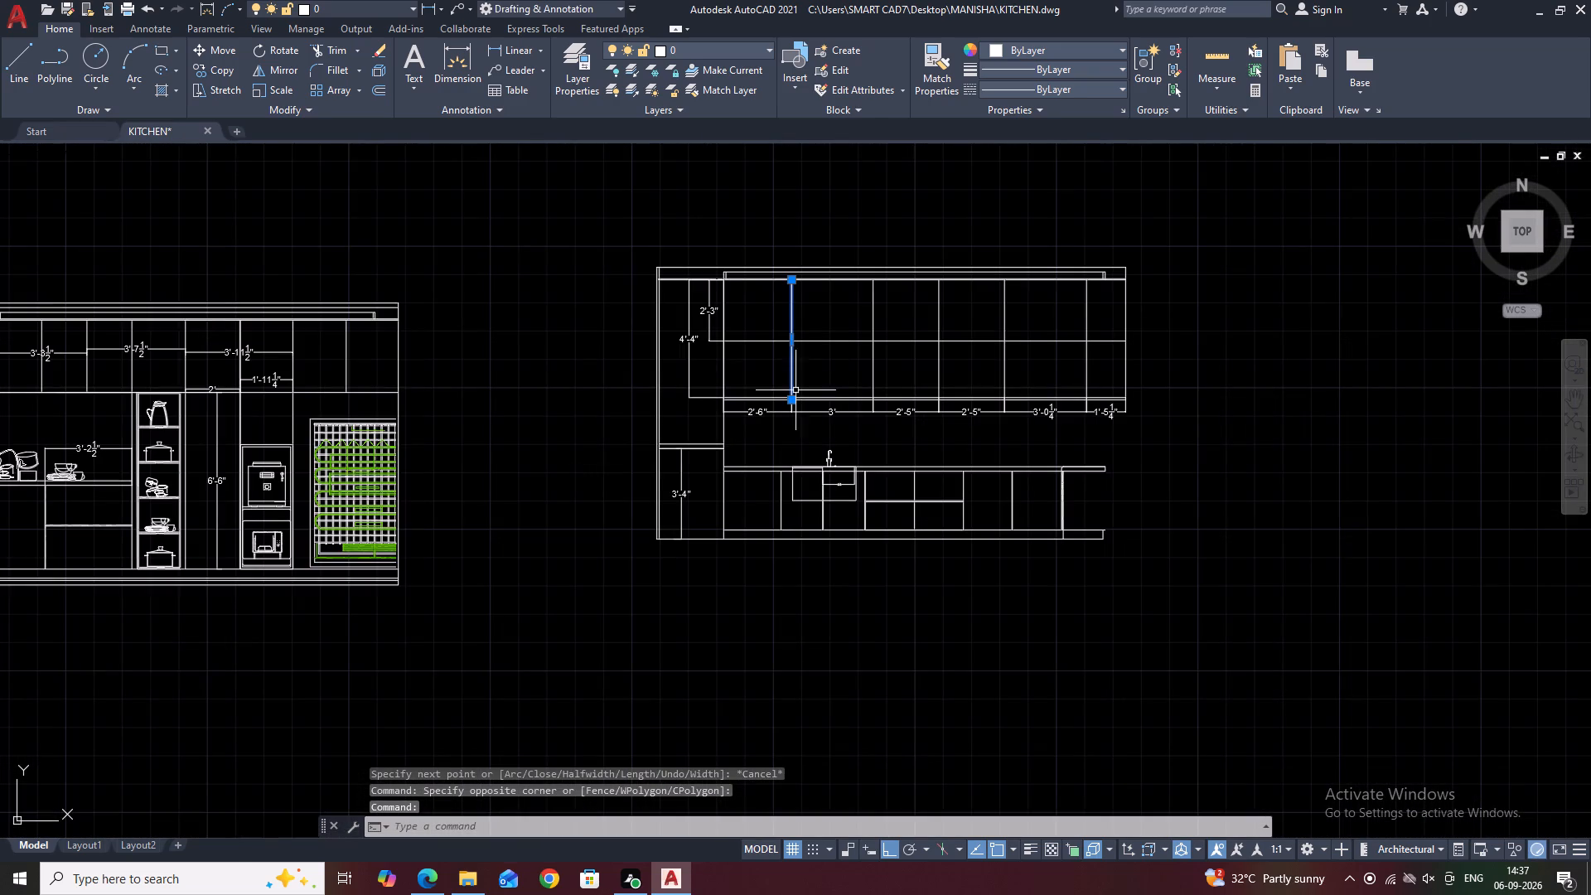
scroll(791, 307, up, 3)
key(Escape)
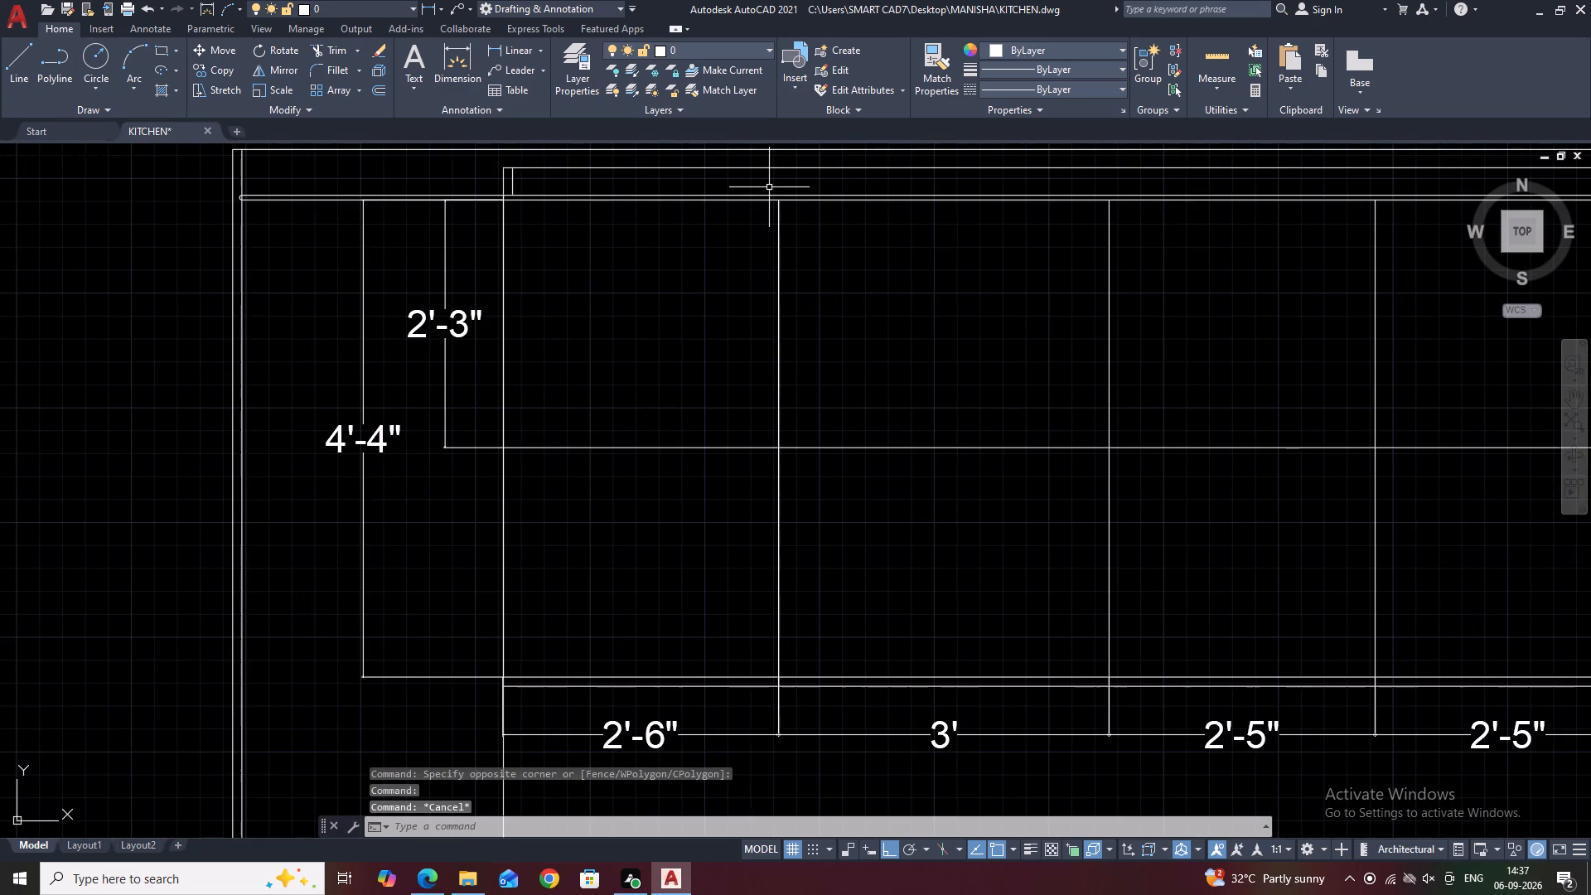
Erase all five vertical wall cabinet dividers, including the duplicate line on the first one, keeping the width dimensions.
click(754, 181)
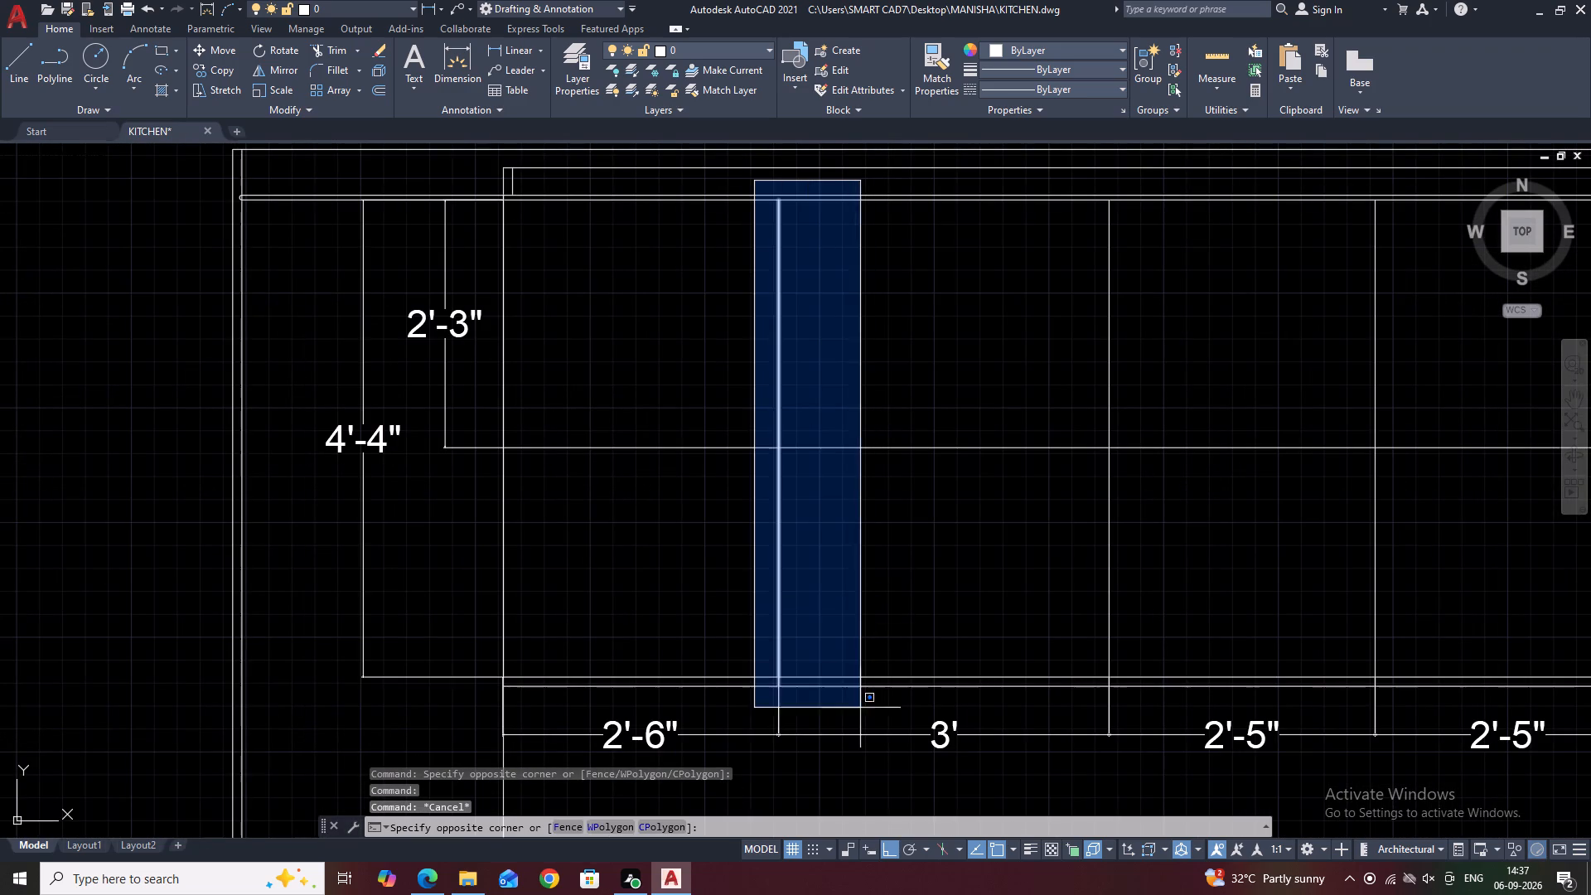
click(852, 715)
key(Delete)
middle_drag(973, 527, 779, 569)
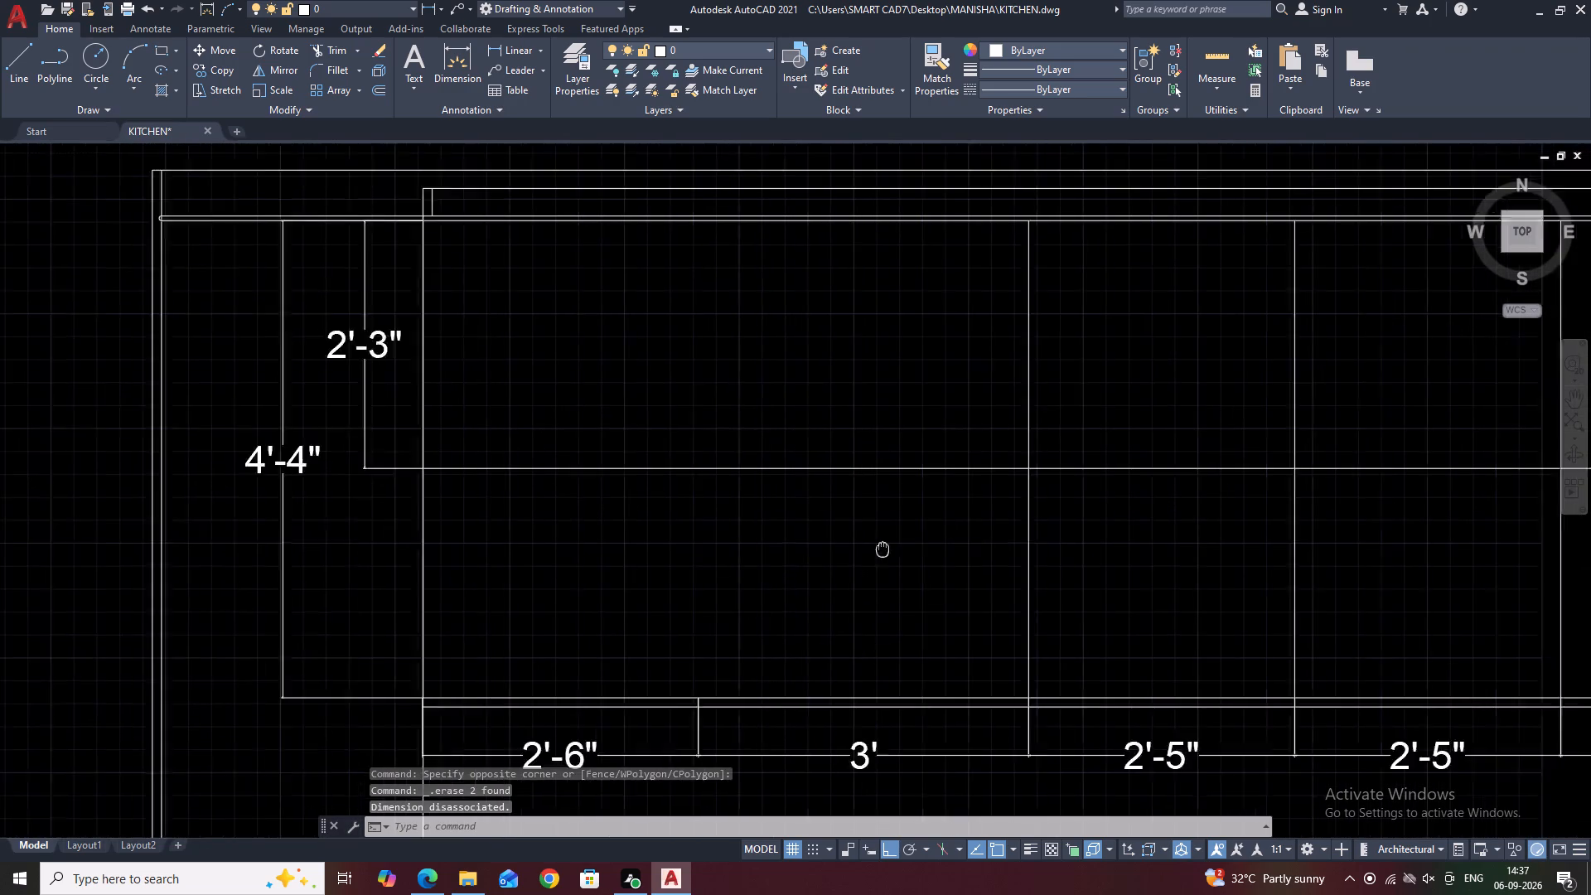
middle_drag(779, 569, 617, 585)
drag(734, 243, 762, 739)
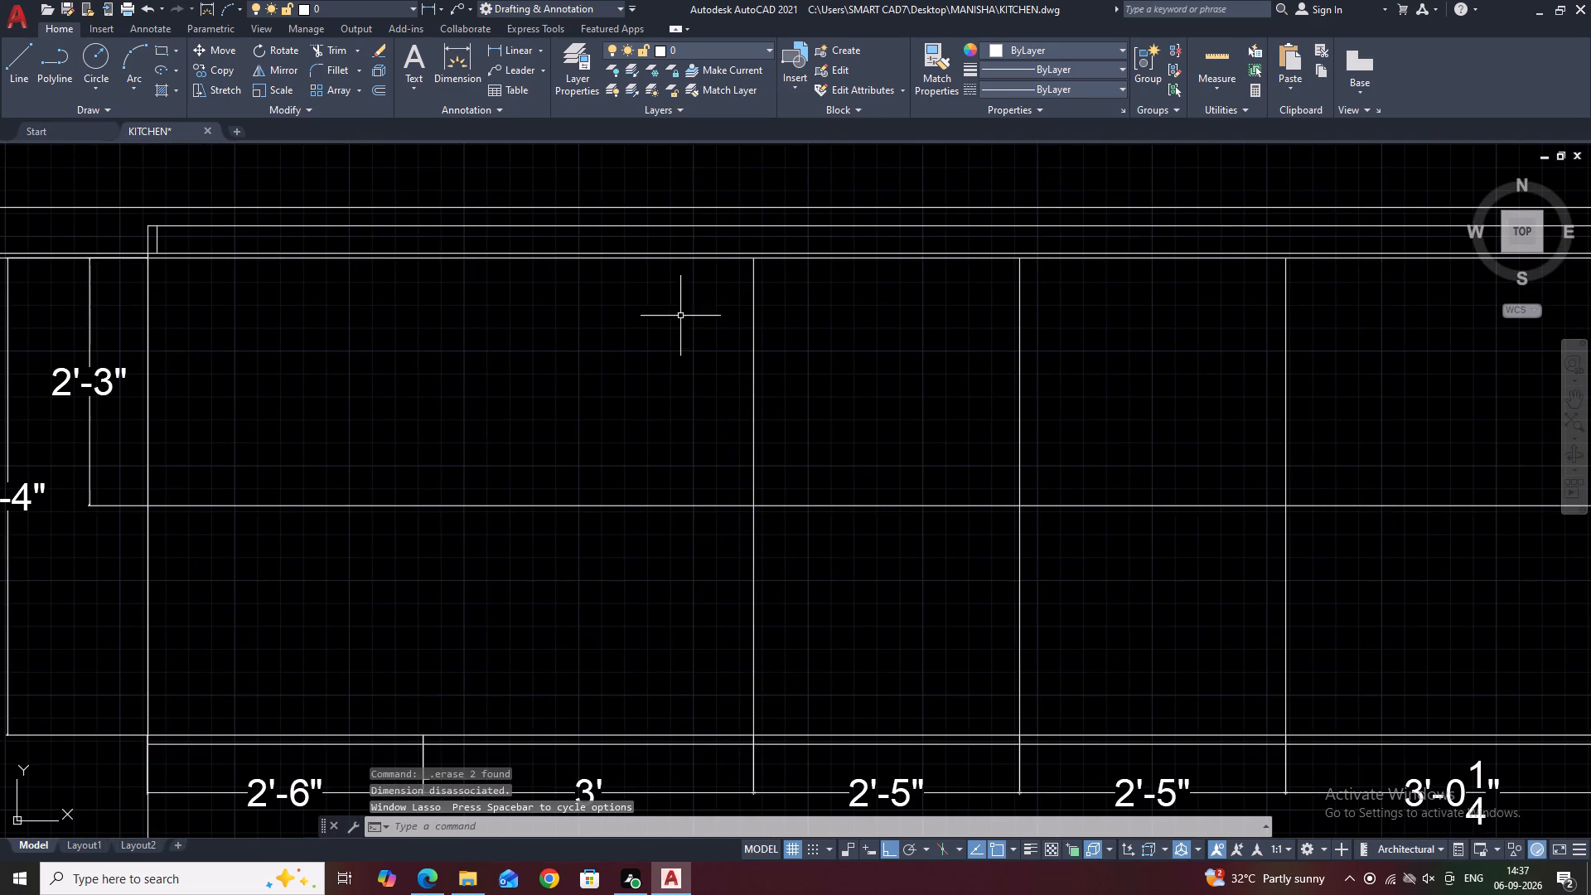
click(783, 337)
click(663, 378)
key(Delete)
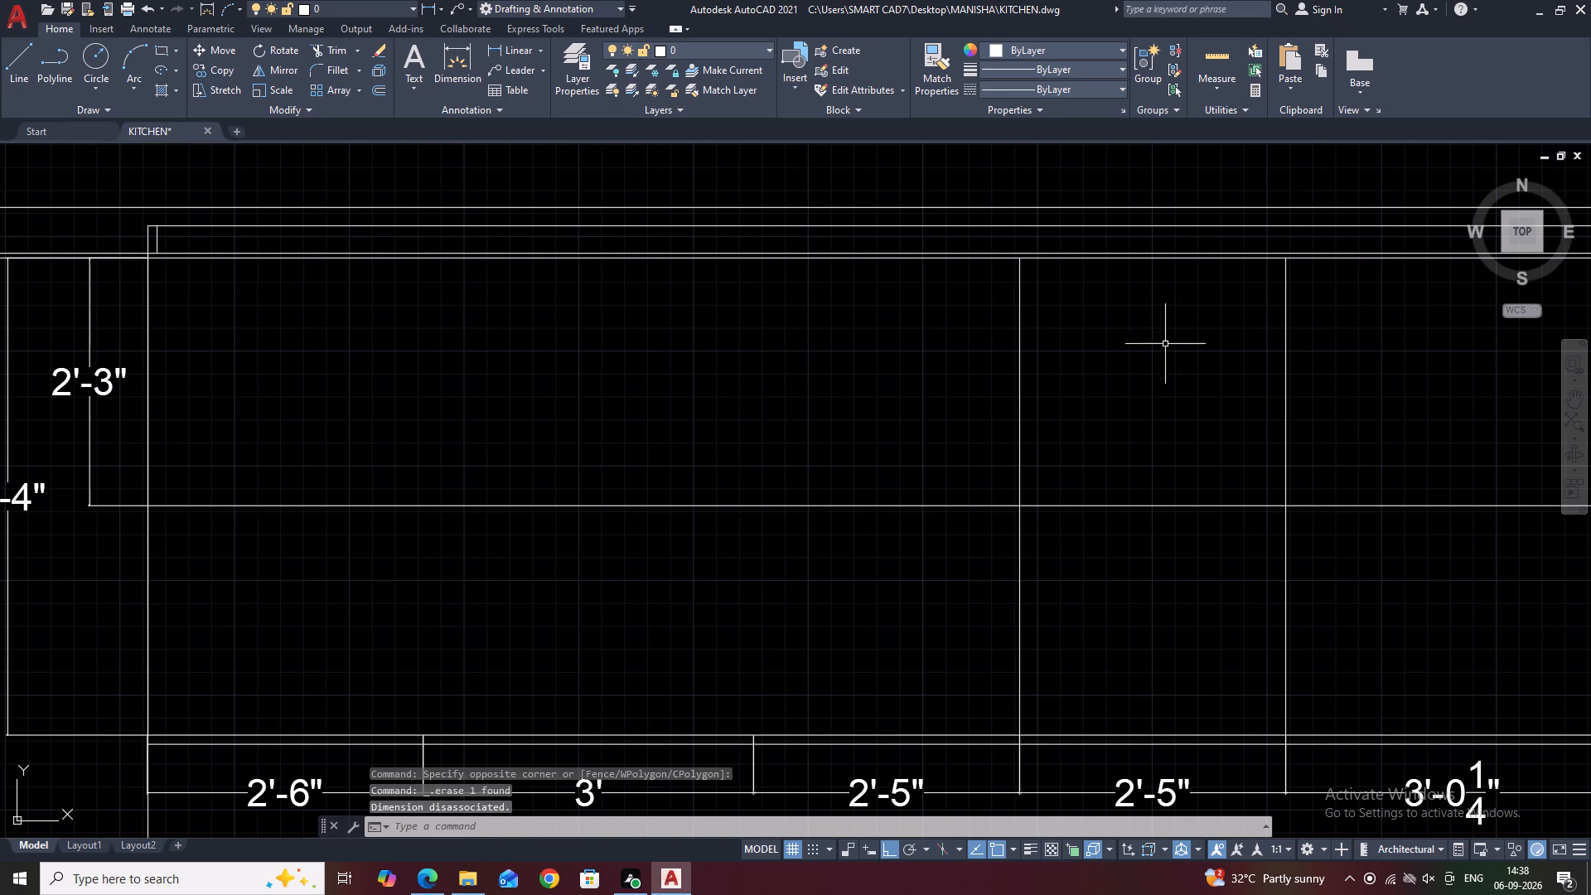
scroll(1109, 357, down, 4)
scroll(1226, 371, up, 2)
click(1254, 360)
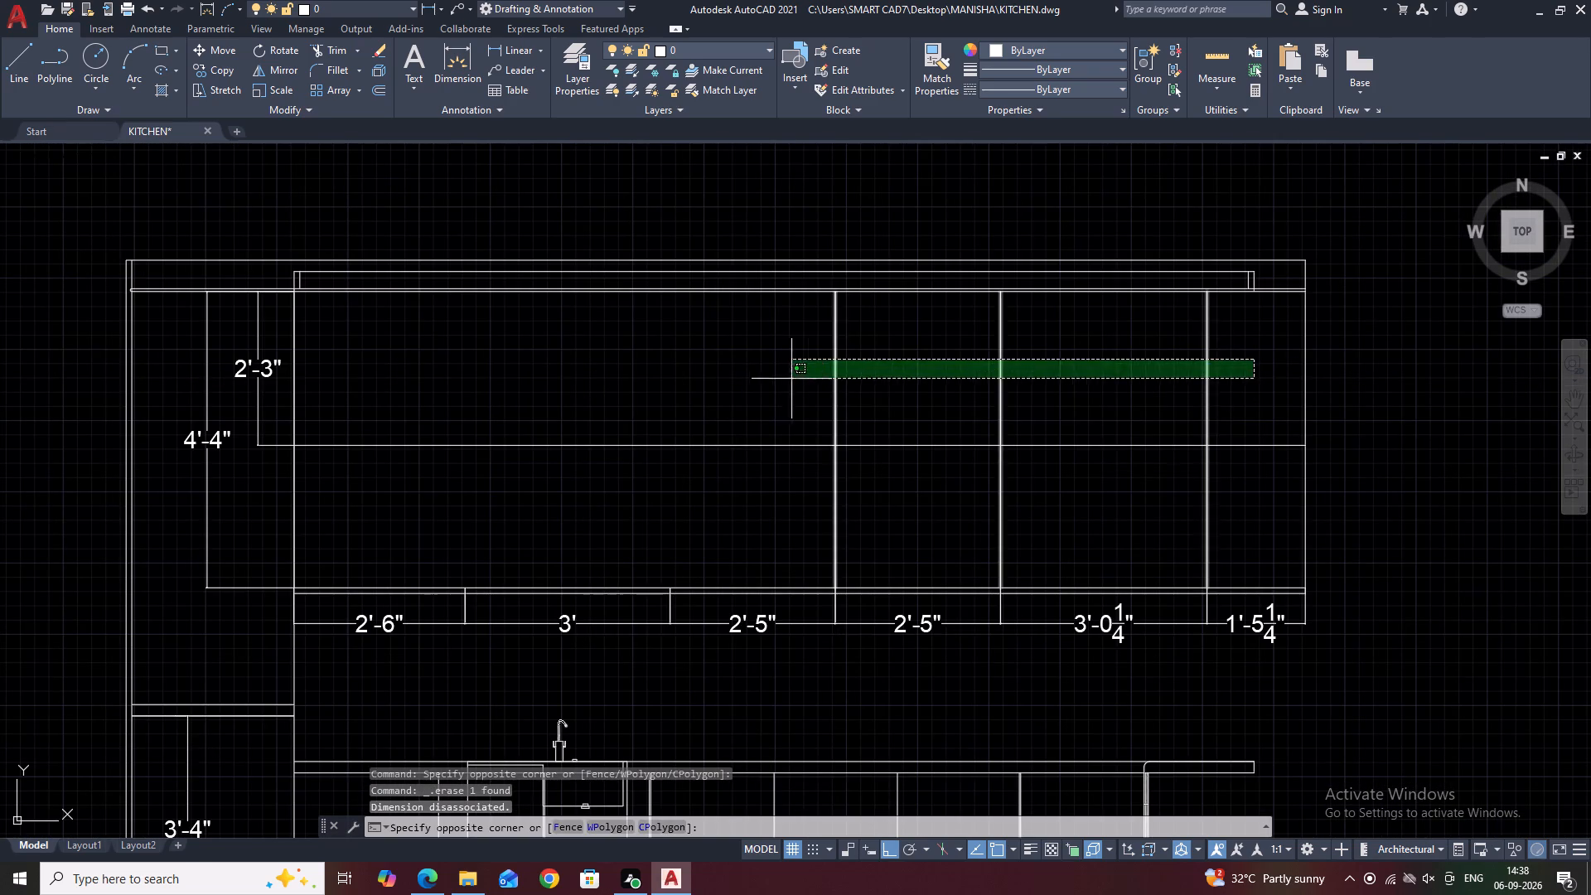
click(789, 379)
key(Delete)
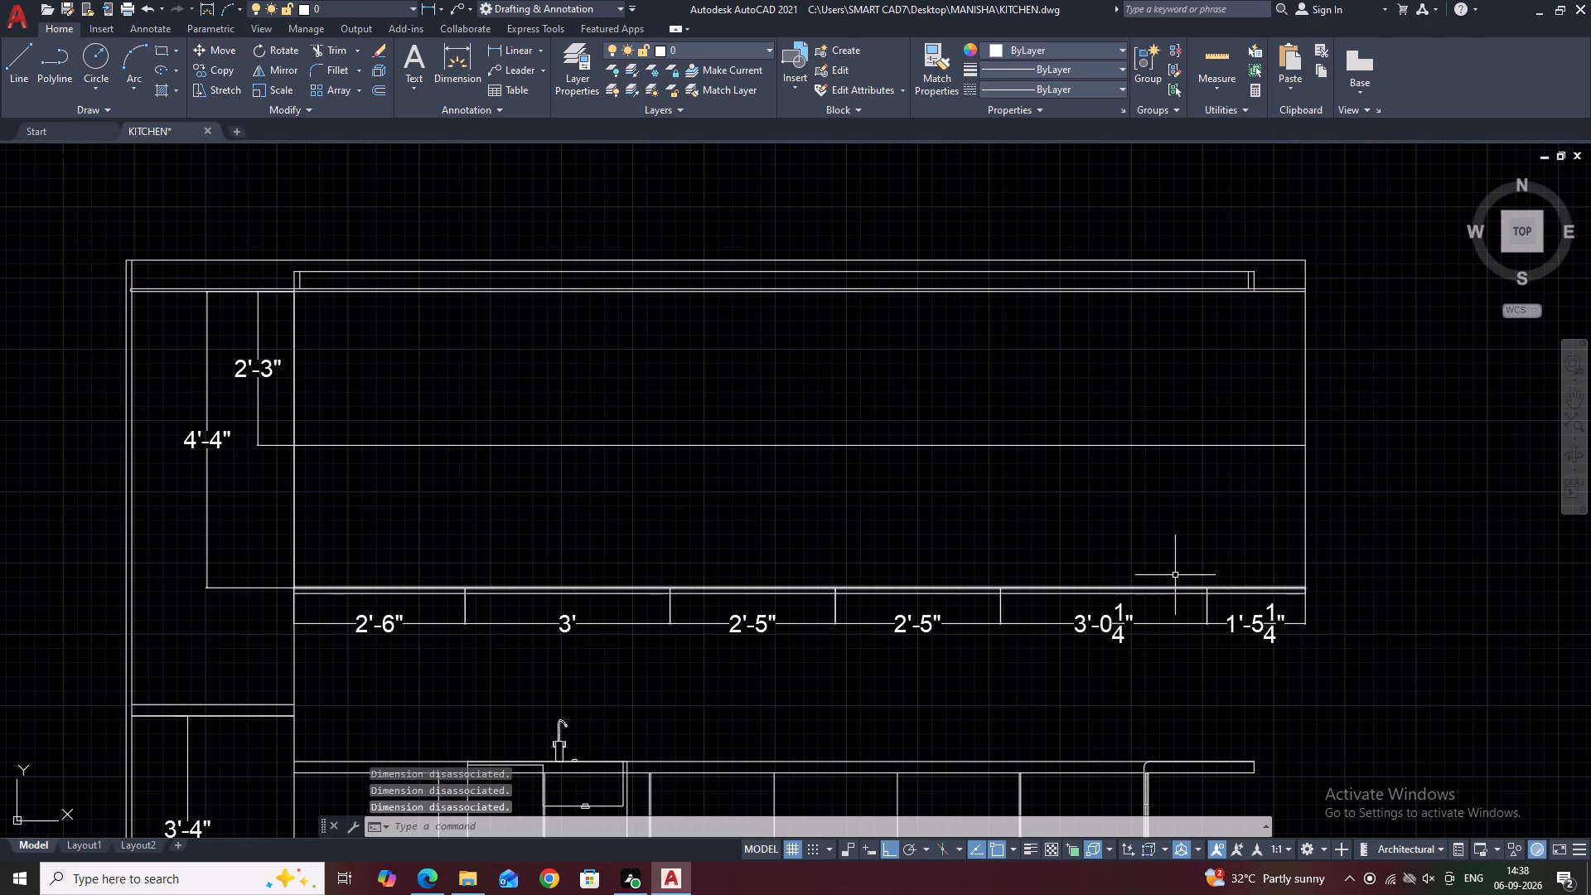
Redraw the fifth and fourth wall cabinet dividers as vertical polylines from the cabinets' bottom edge to the top, aligned with the width dimensions.
text(PL)
key(space)
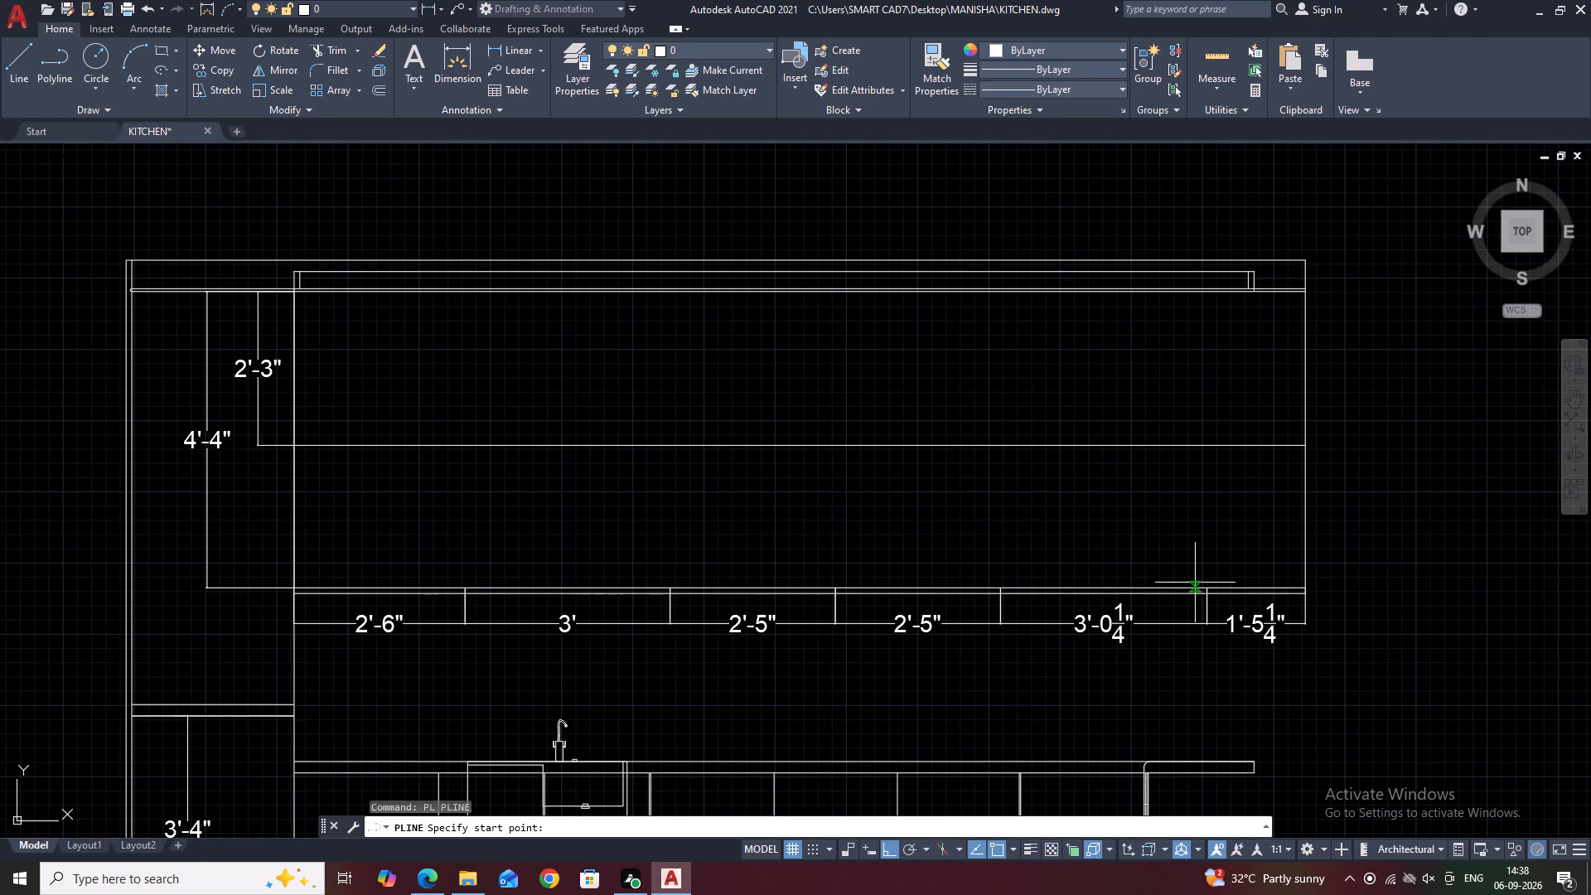
scroll(1195, 583, up, 2)
click(1216, 596)
scroll(1213, 535, down, 2)
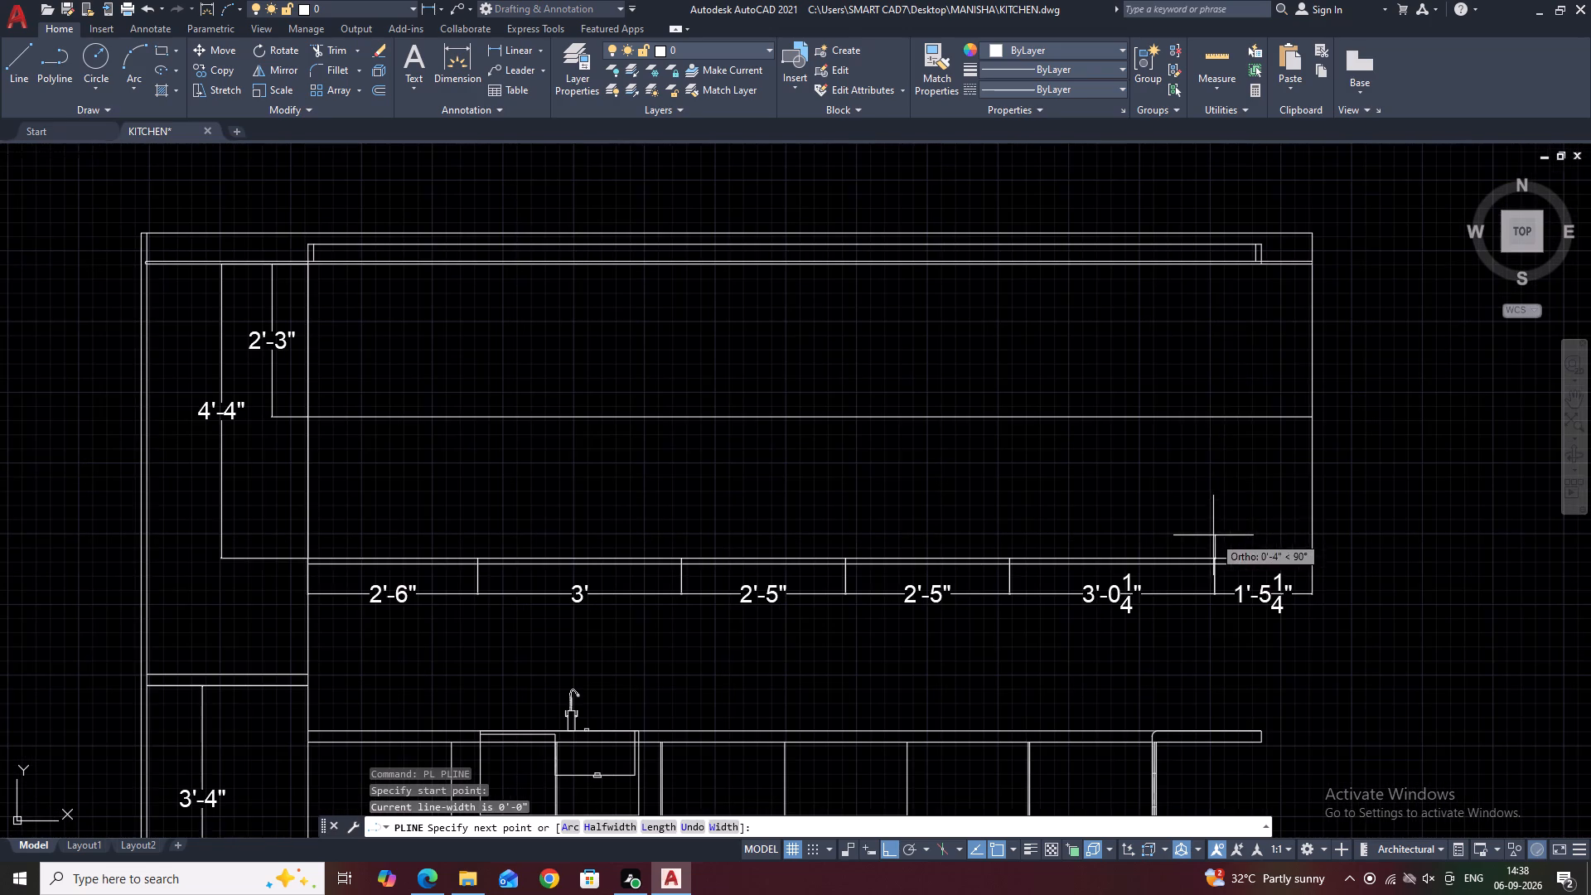
click(1213, 266)
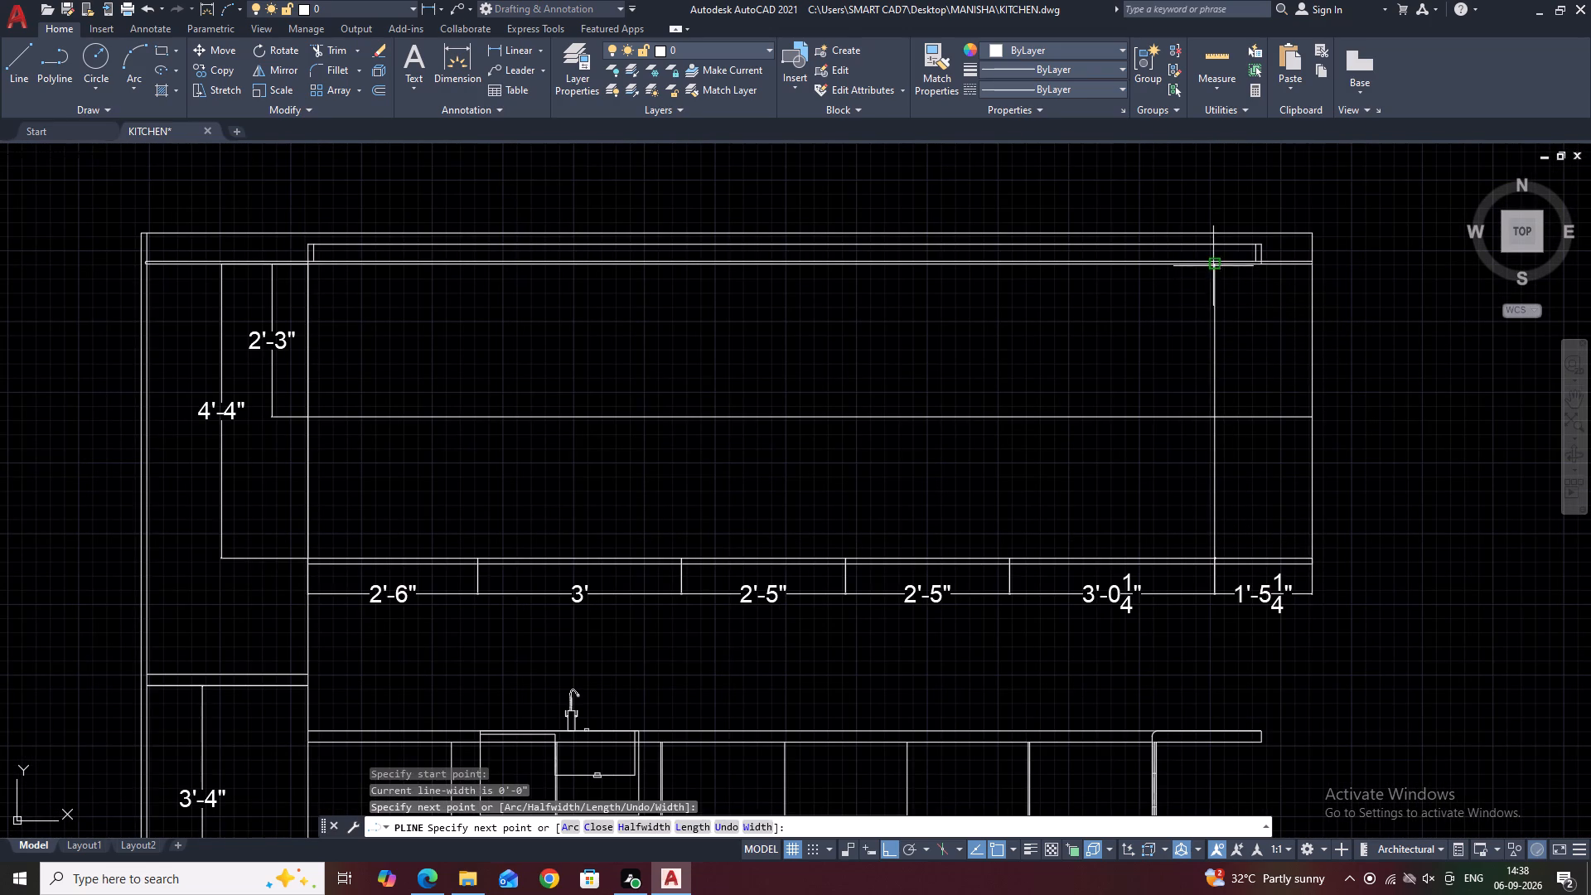
key(space)
key(space)
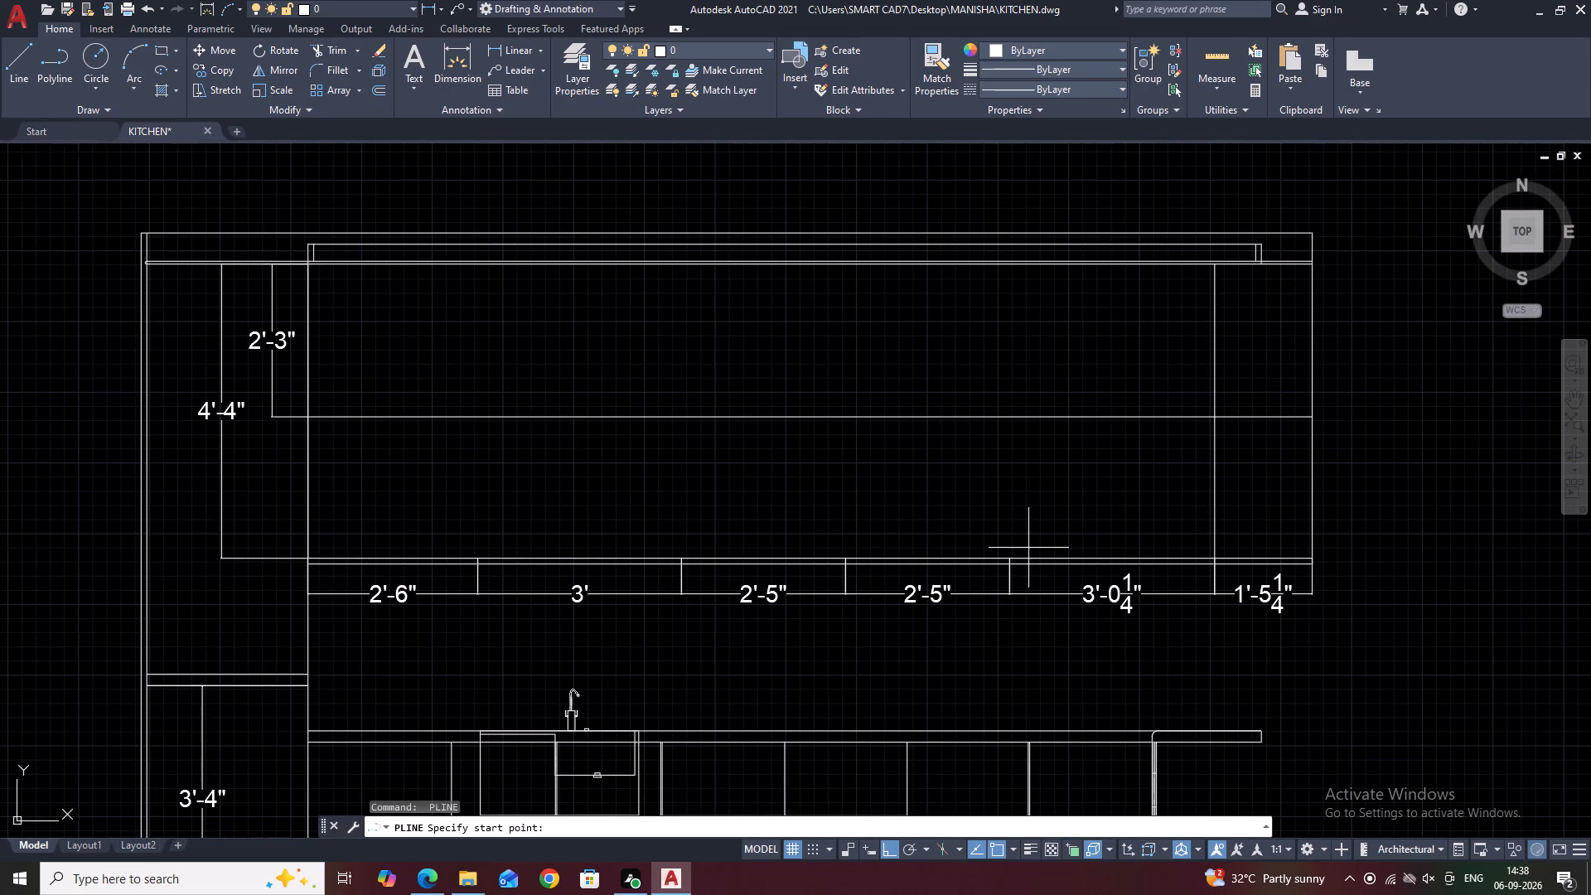
click(1011, 555)
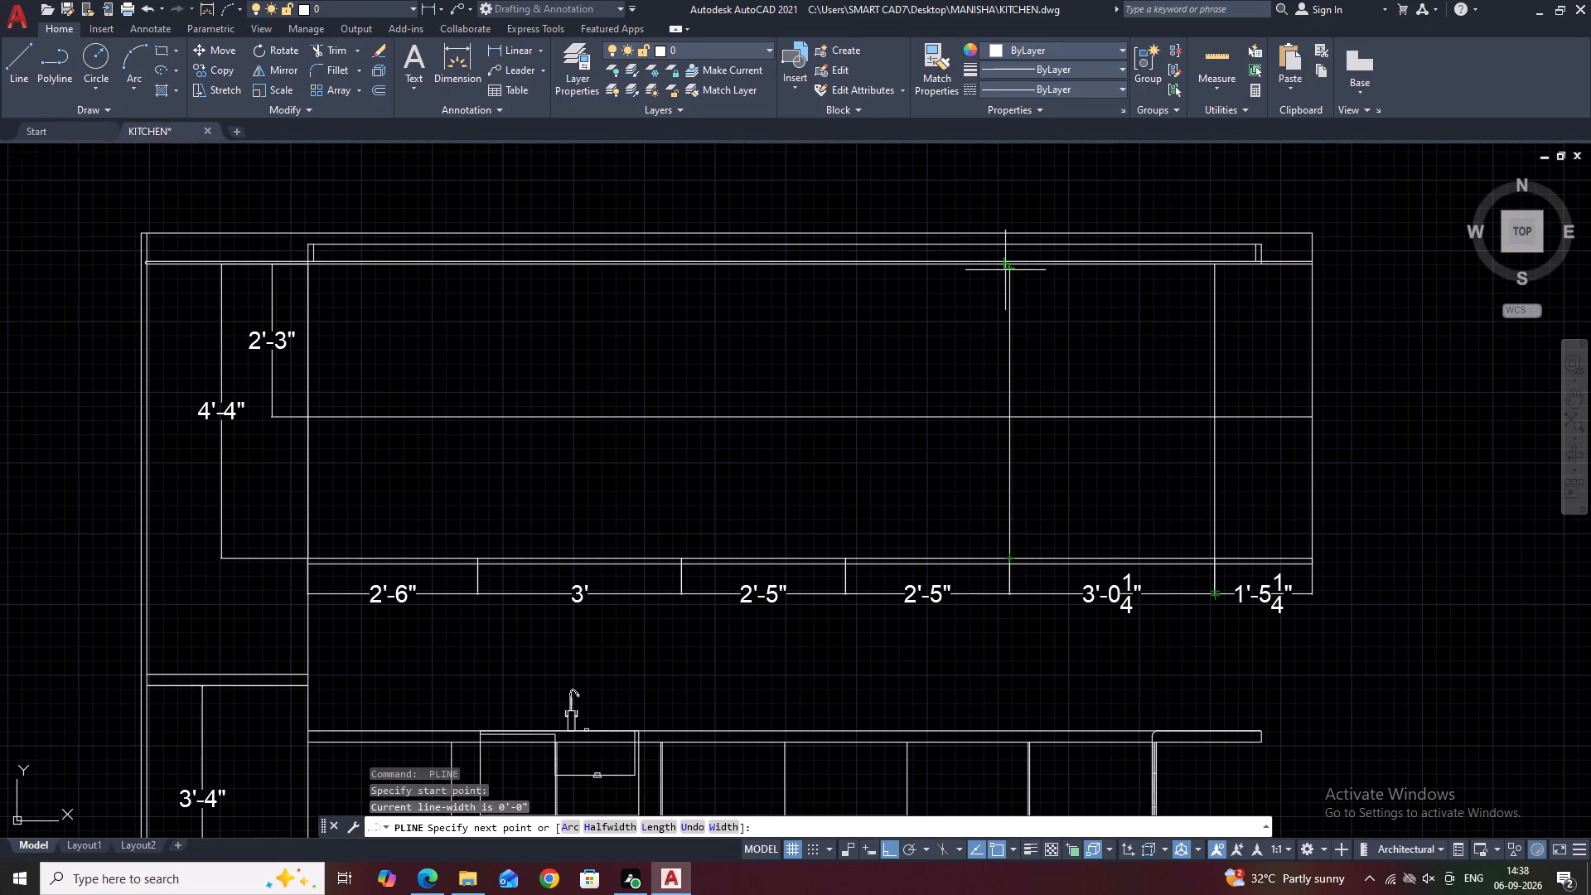
click(1011, 264)
key(space)
Redraw the third and second wall cabinet dividers as vertical polylines from the cabinets' bottom edge to the top, aligned with the width dimensions.
key(space)
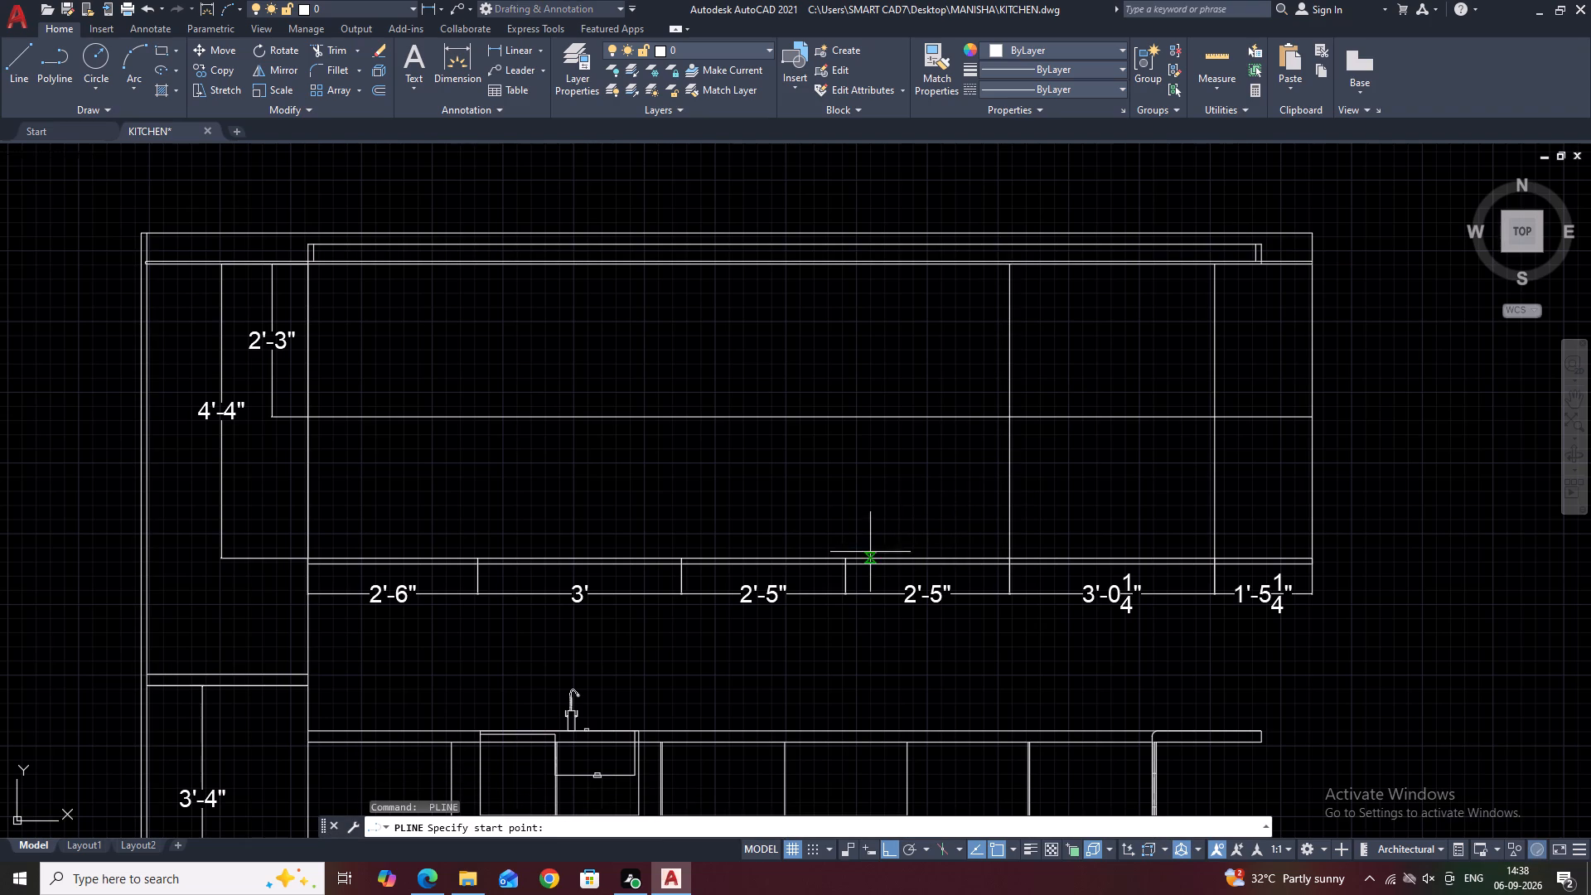
click(841, 554)
click(844, 267)
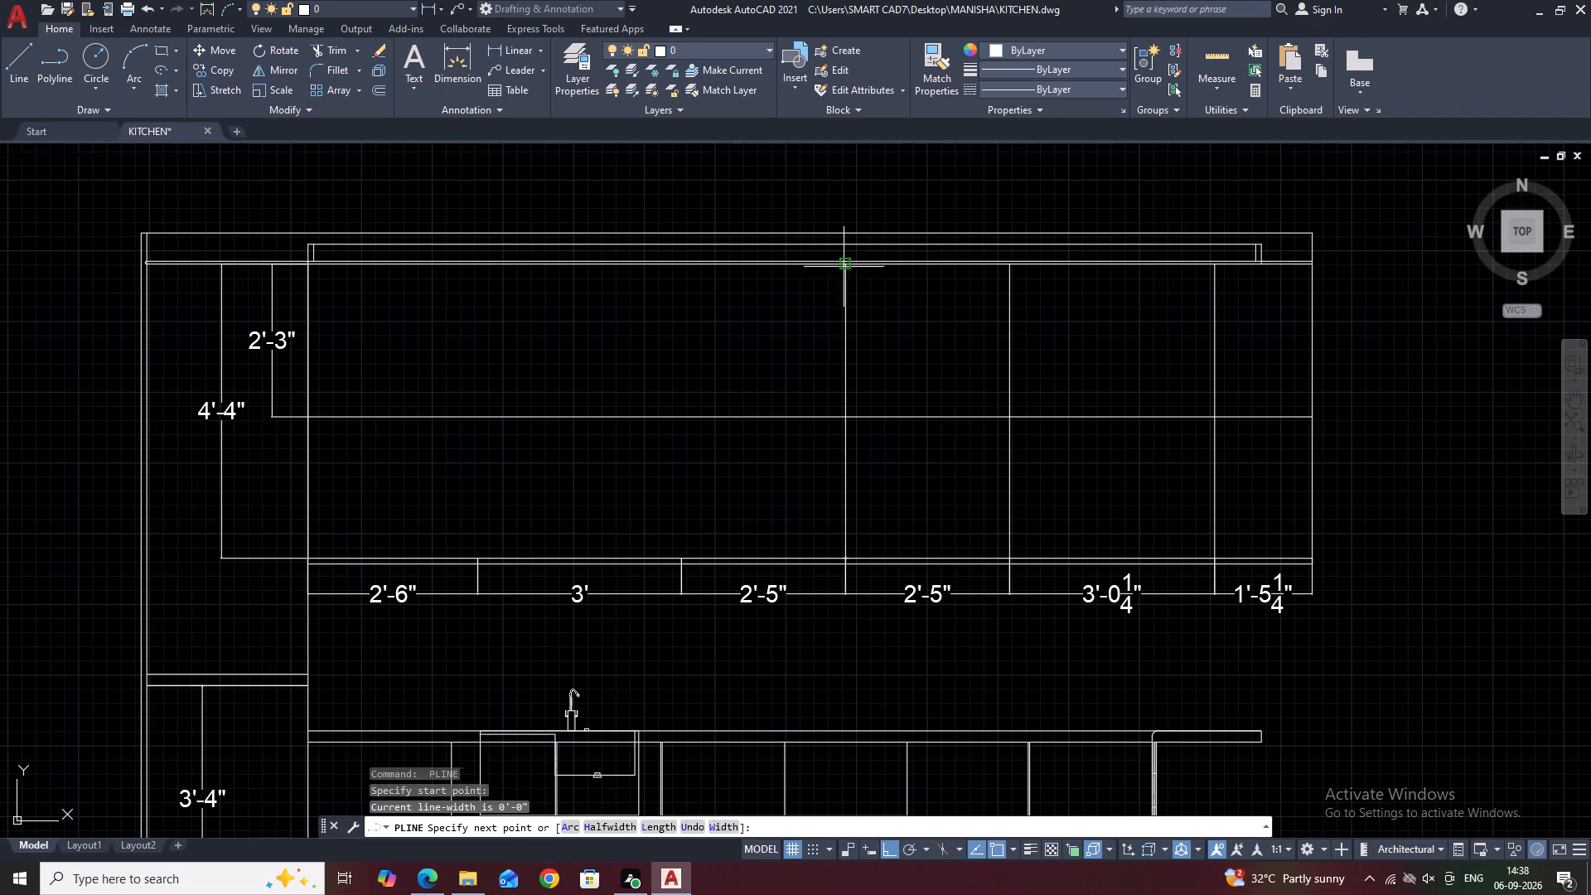
key(space)
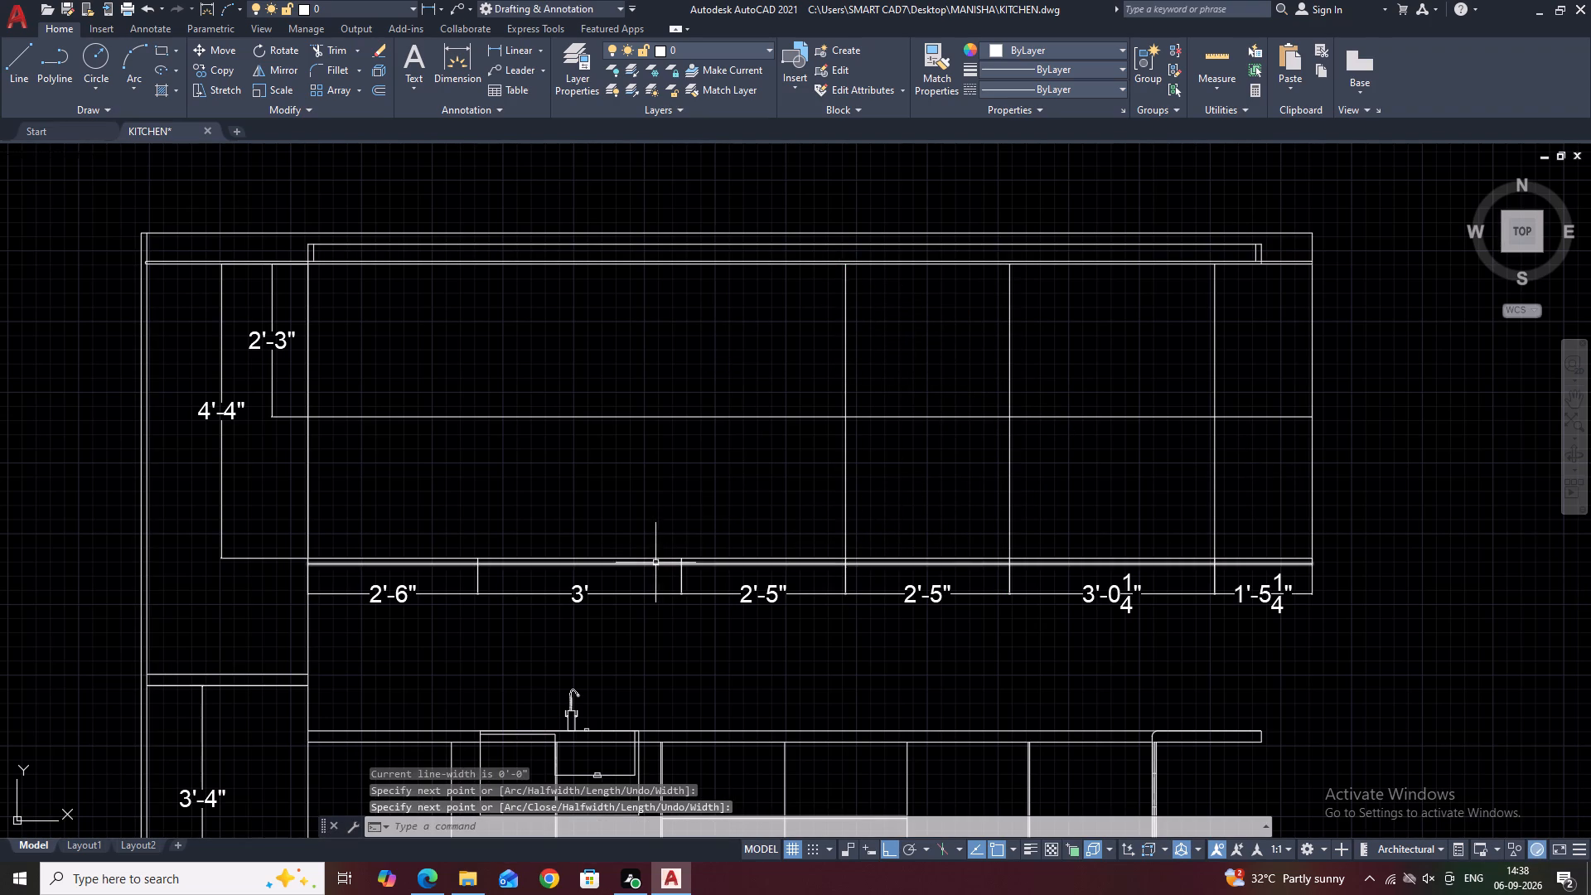
key(space)
scroll(671, 559, up, 2)
click(688, 561)
scroll(681, 345, down, 3)
middle_drag(689, 293, 687, 286)
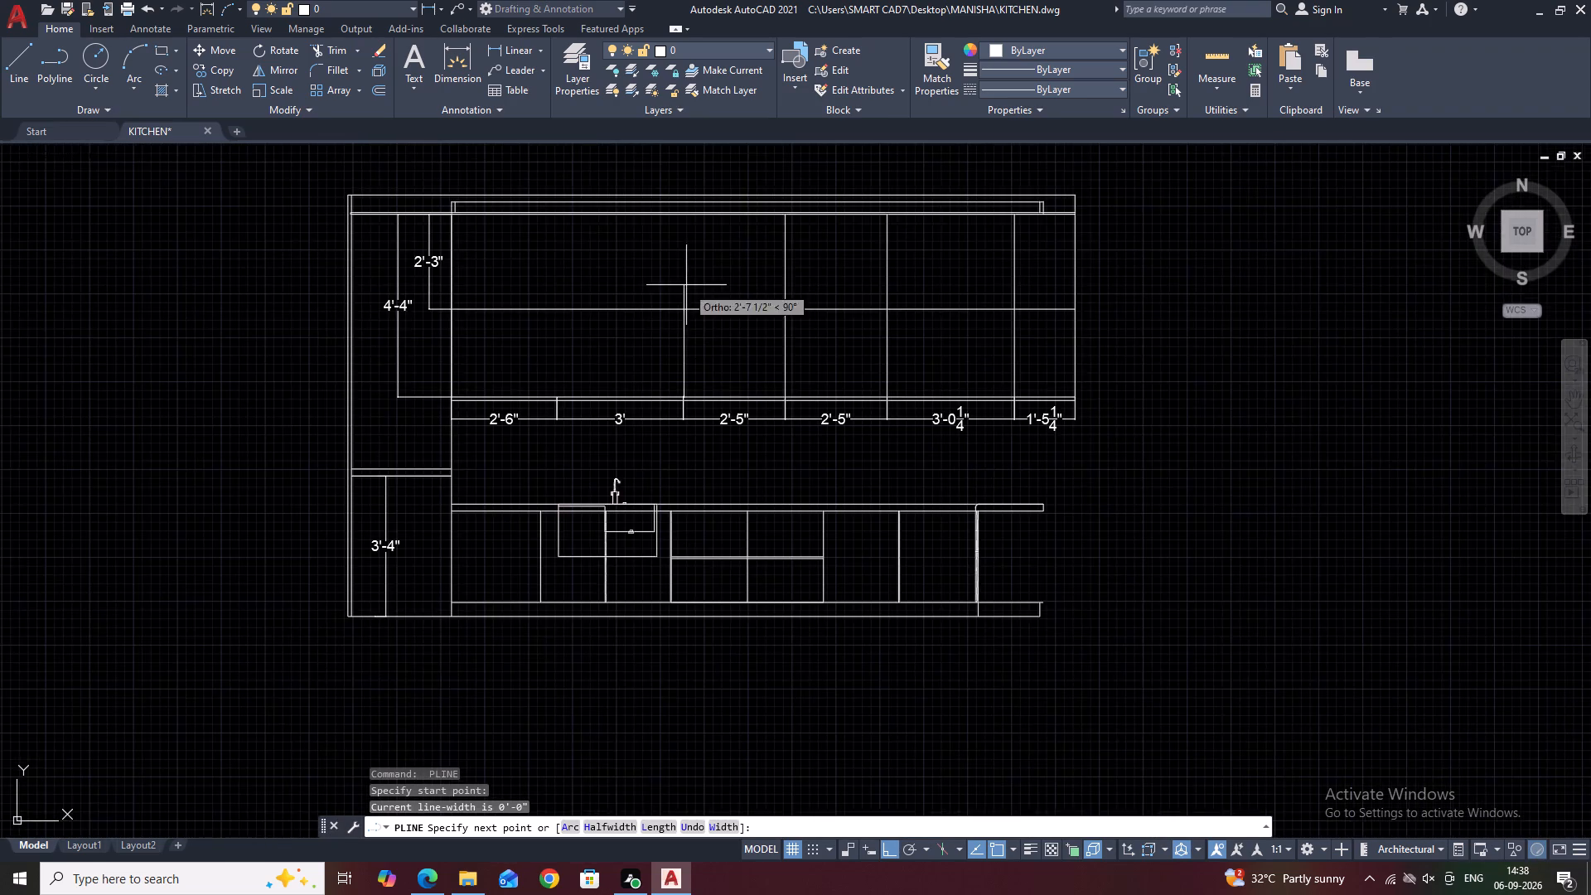
middle_drag(687, 286, 747, 447)
scroll(745, 375, up, 3)
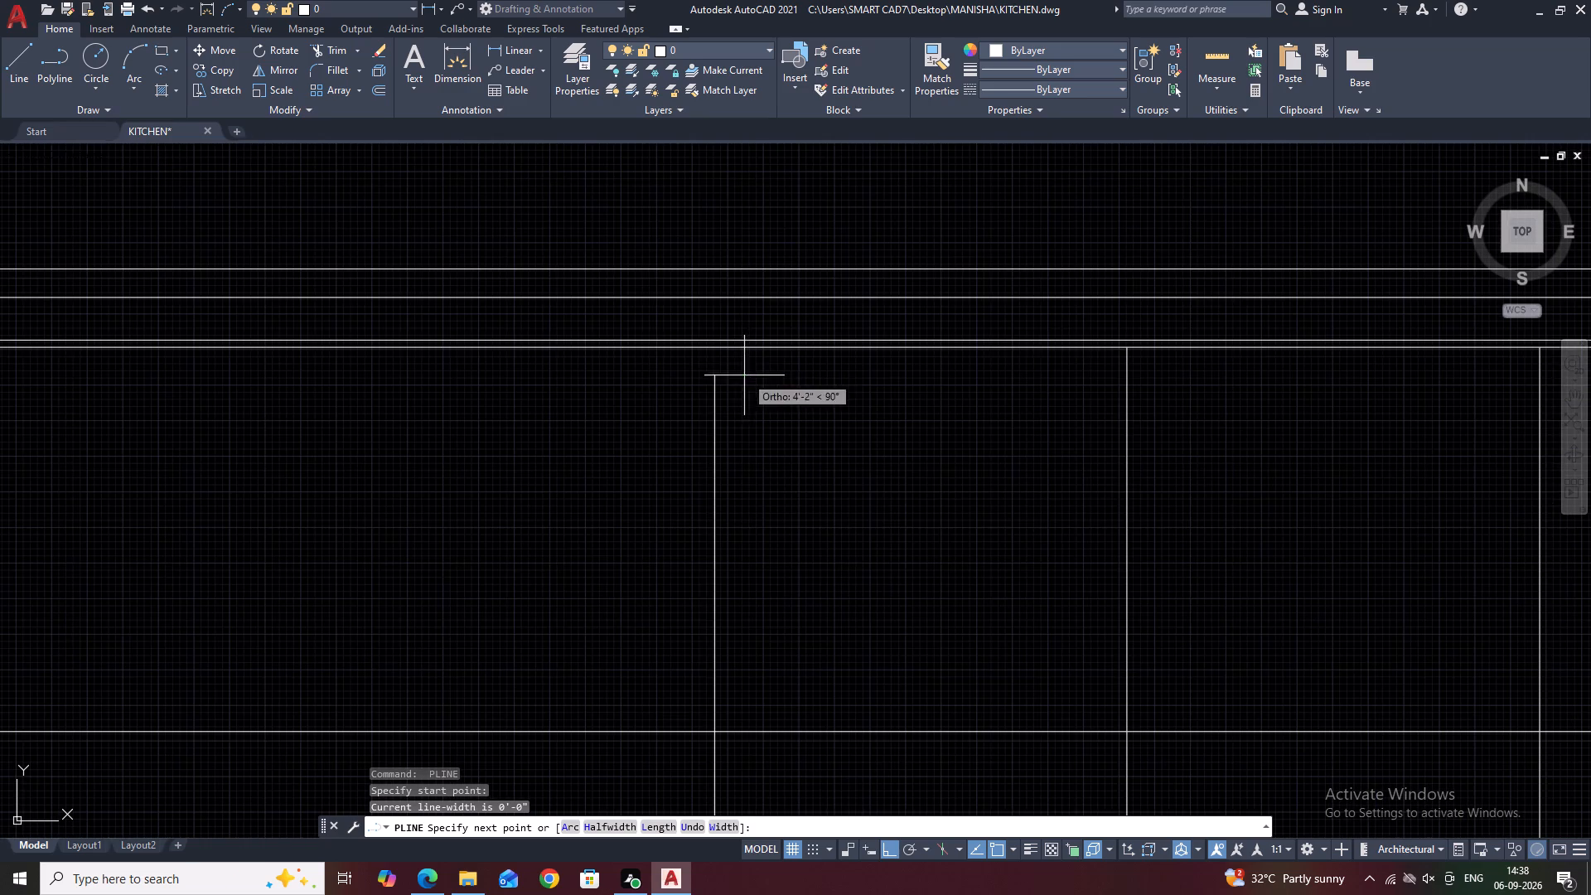
click(713, 349)
key(space)
scroll(798, 505, down, 4)
middle_drag(816, 558, 817, 558)
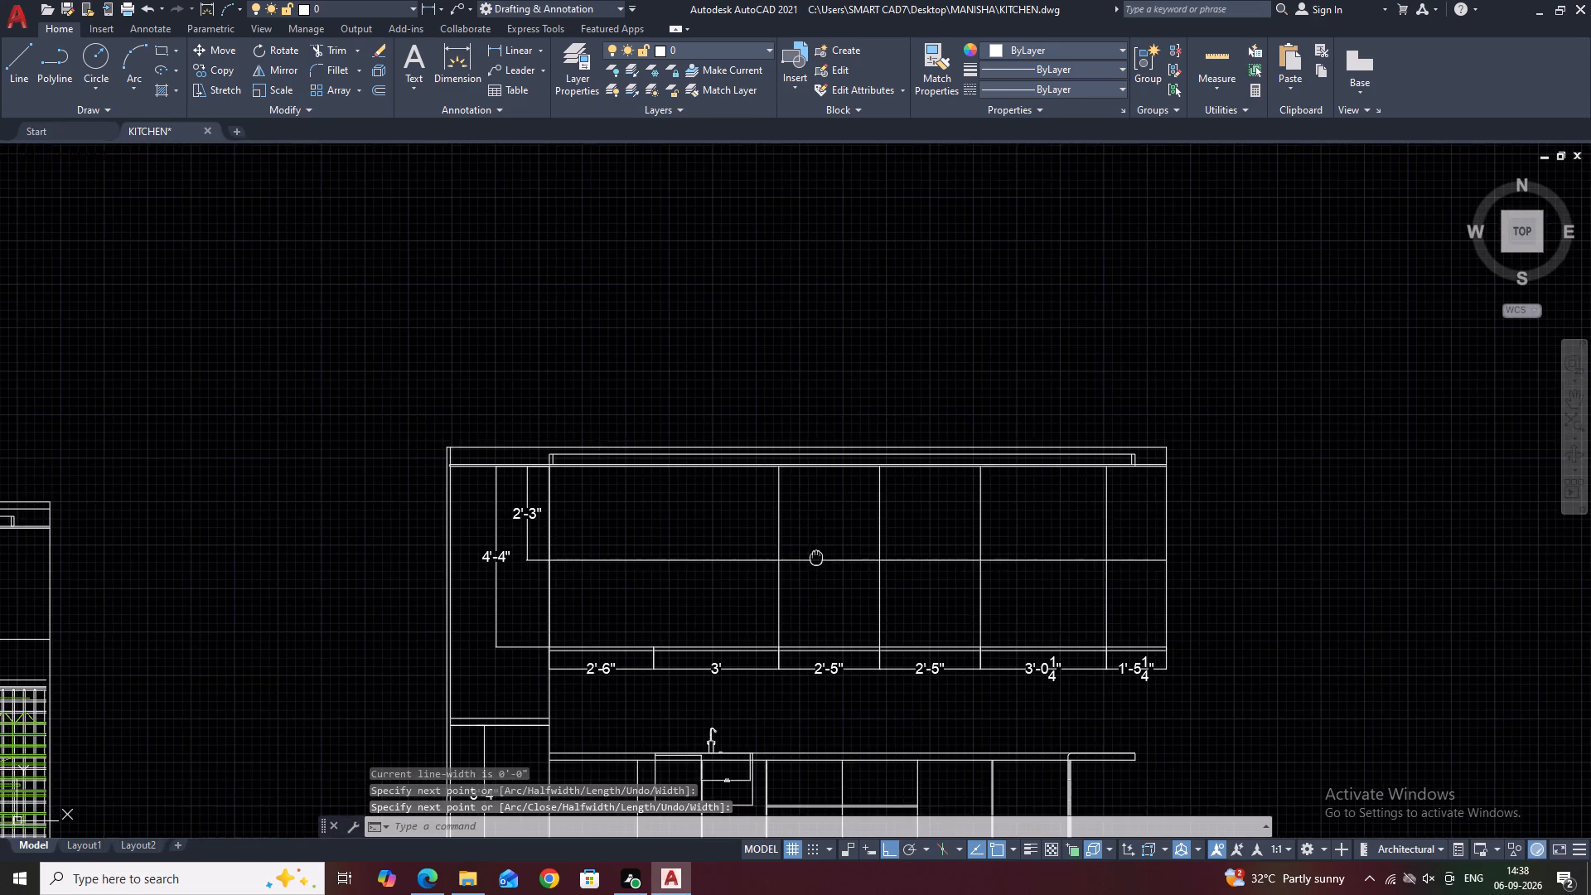
Redraw the first wall cabinet divider as a vertical polyline from the cabinets' bottom edge to the top, between the 2'-6" and 3' widths.
middle_drag(817, 558, 845, 484)
key(space)
scroll(679, 574, up, 3)
click(680, 574)
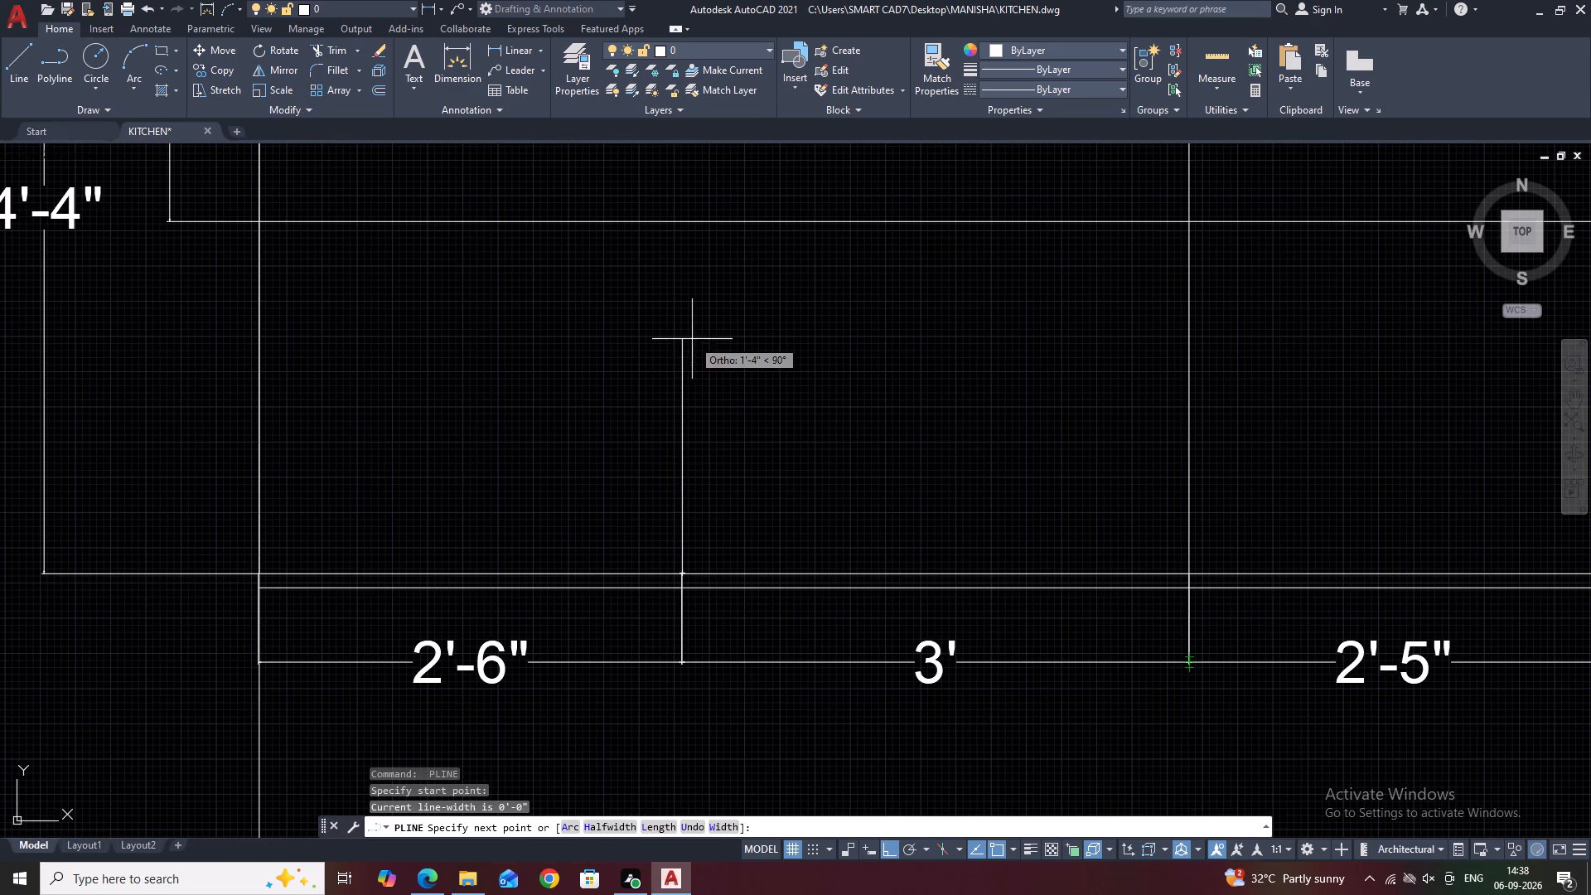
middle_drag(684, 289, 766, 530)
scroll(755, 495, down, 2)
scroll(766, 348, up, 1)
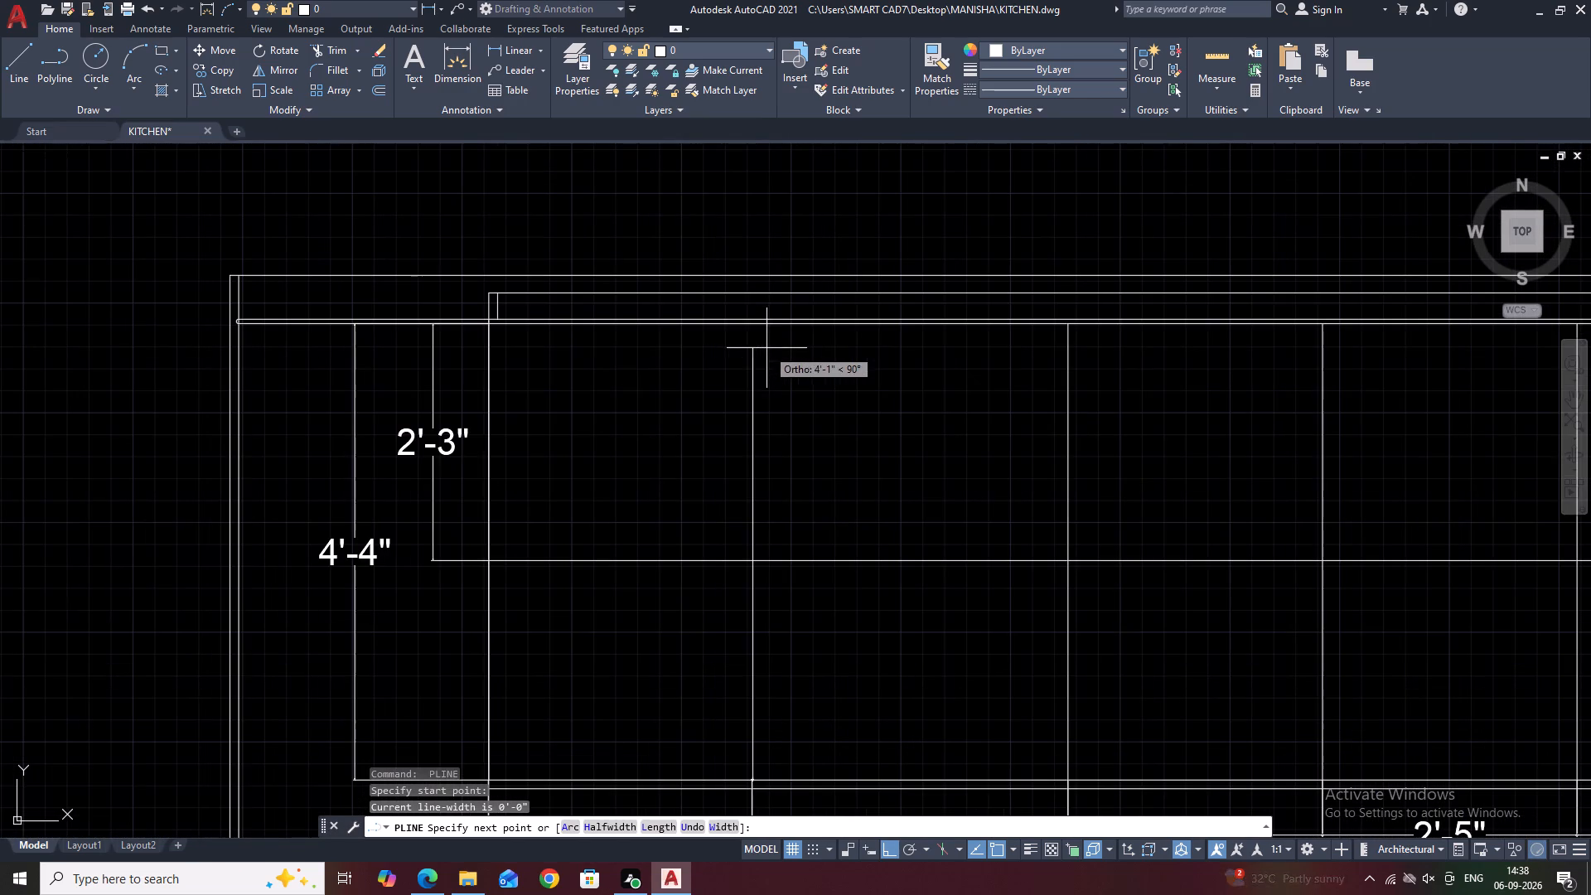
click(756, 326)
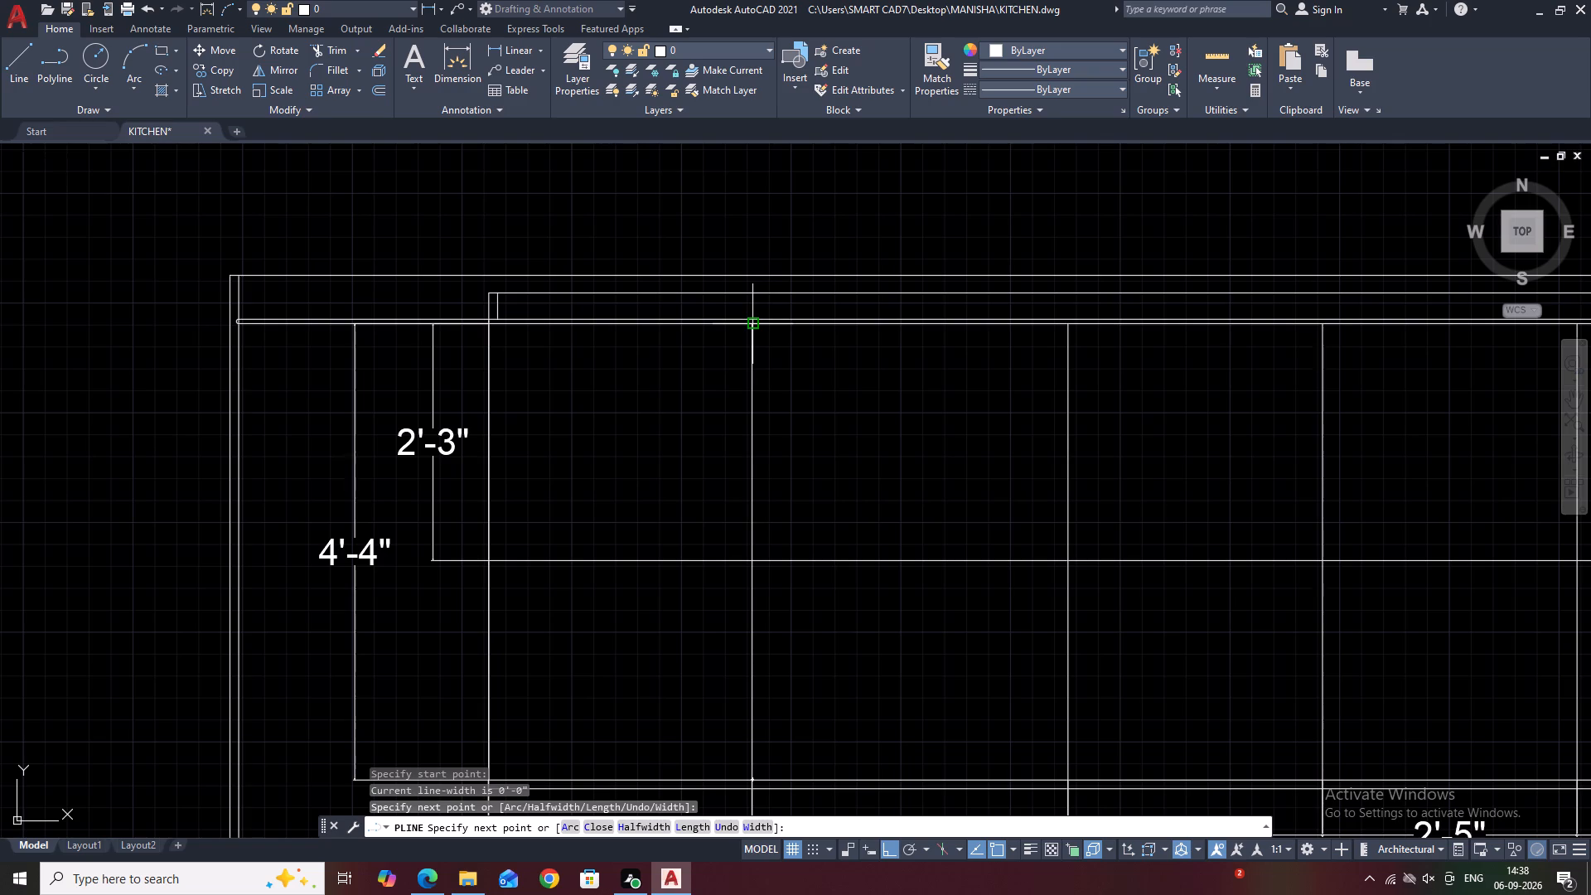
key(Escape)
Thicken all five wall cabinet divider polylines, trying a global width of 1" before setting it to 0.5".
scroll(760, 359, down, 2)
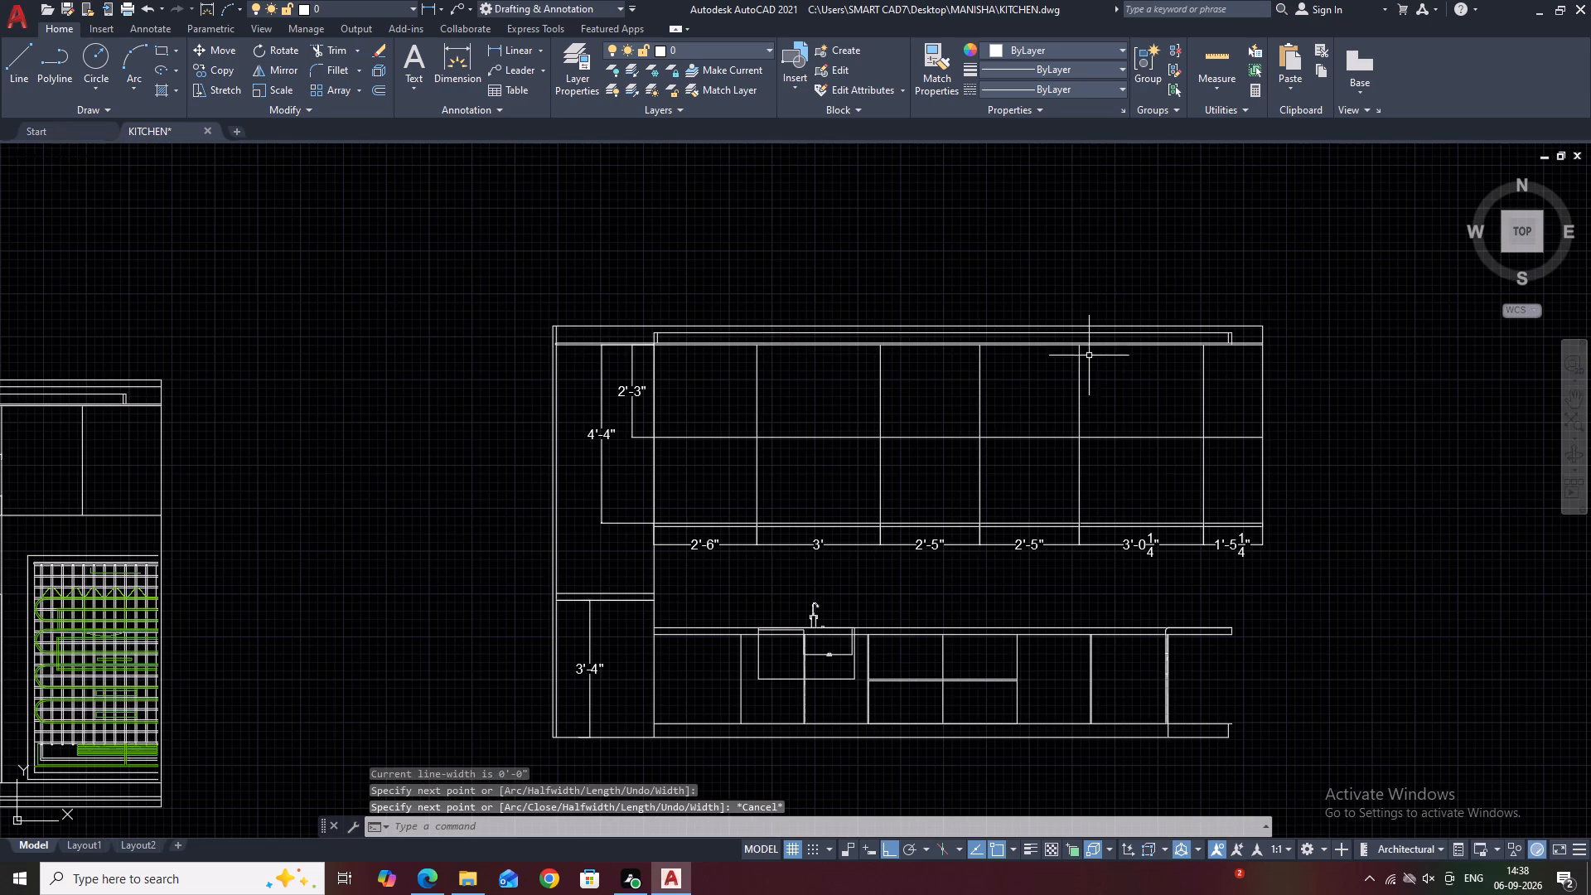
click(1211, 377)
click(698, 394)
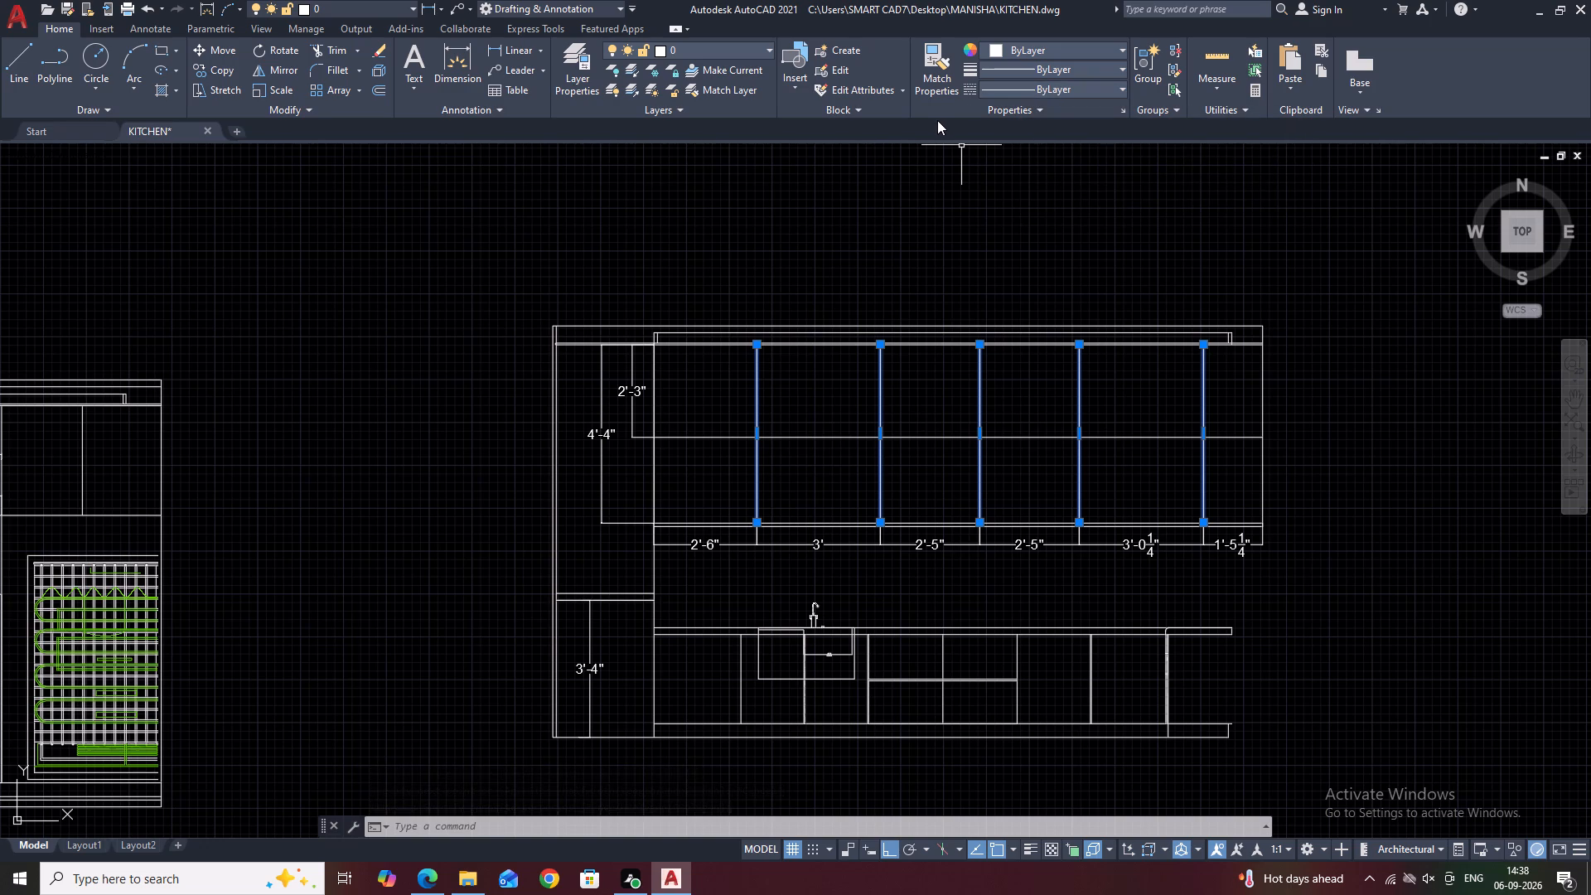
text(PR)
key(space)
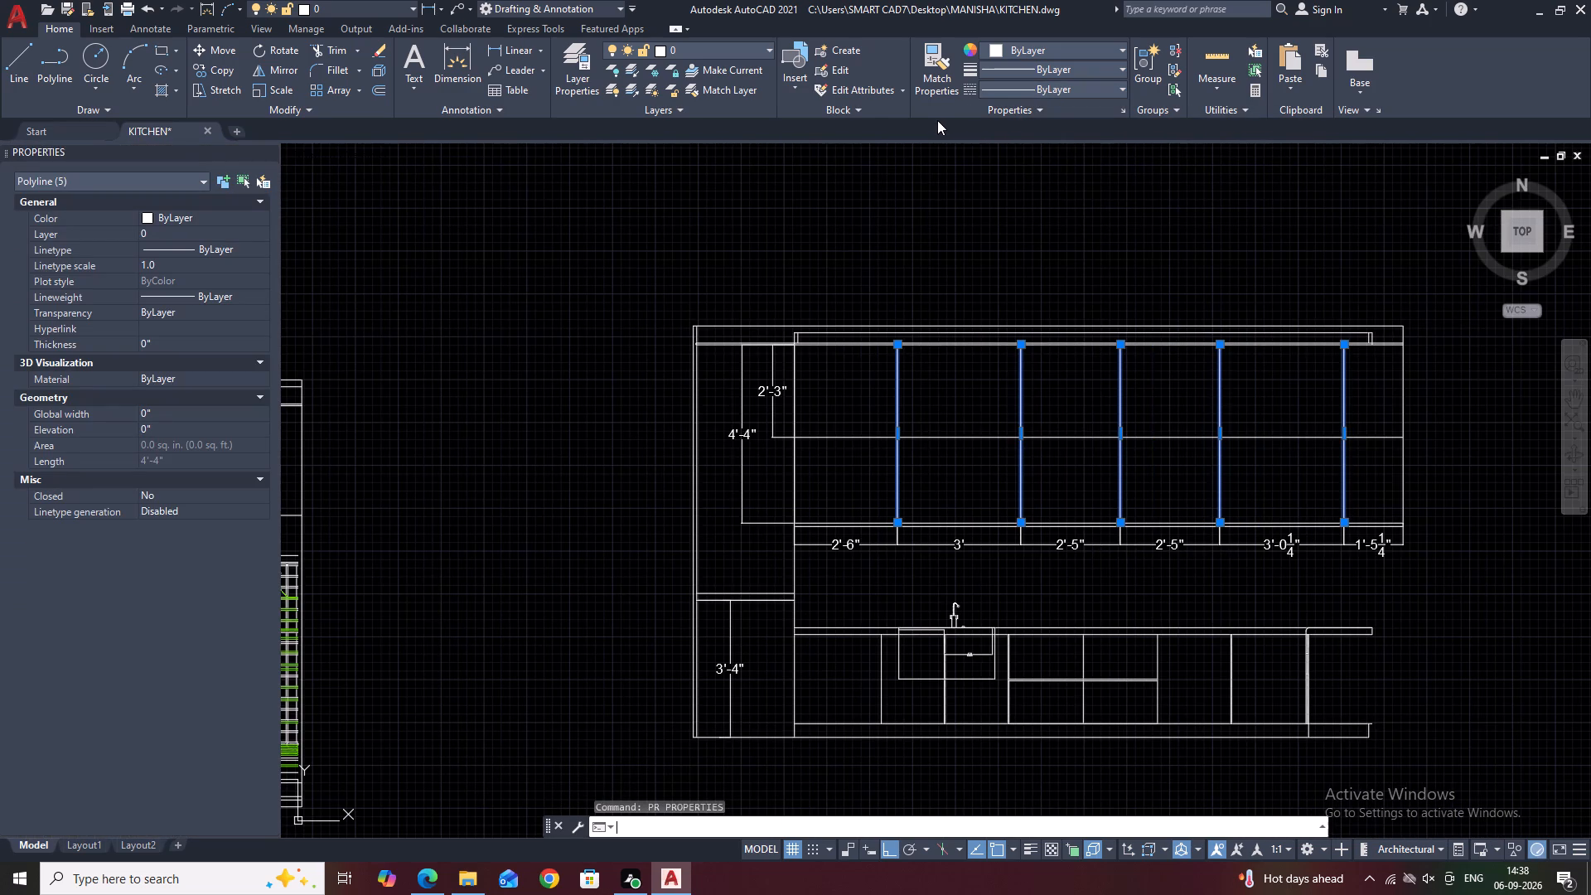
click(171, 409)
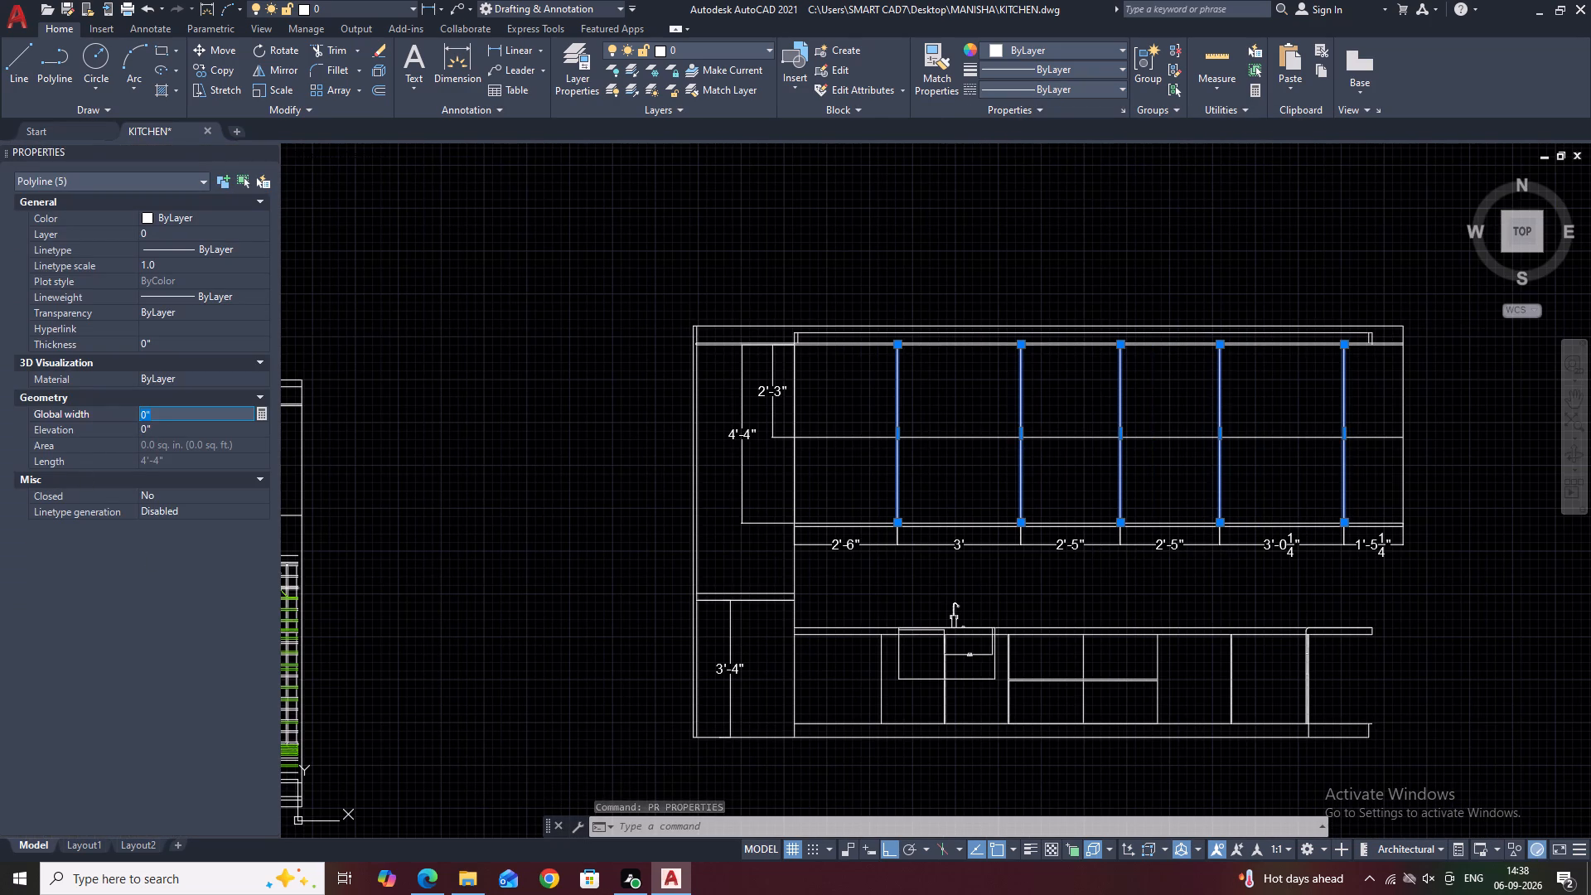
key(1)
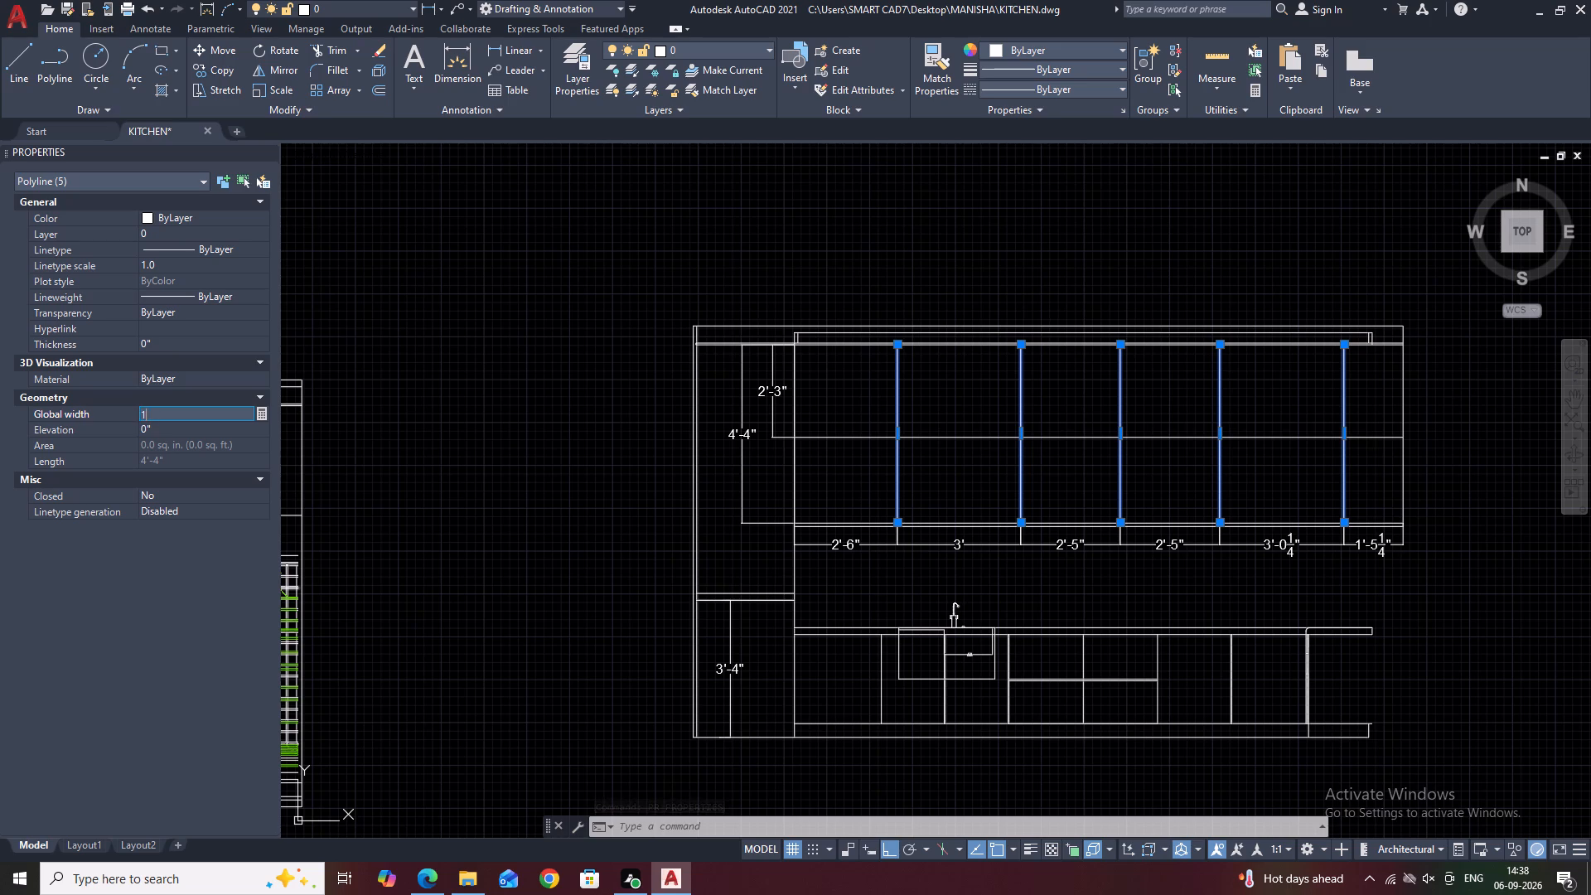
key(Return)
click(171, 409)
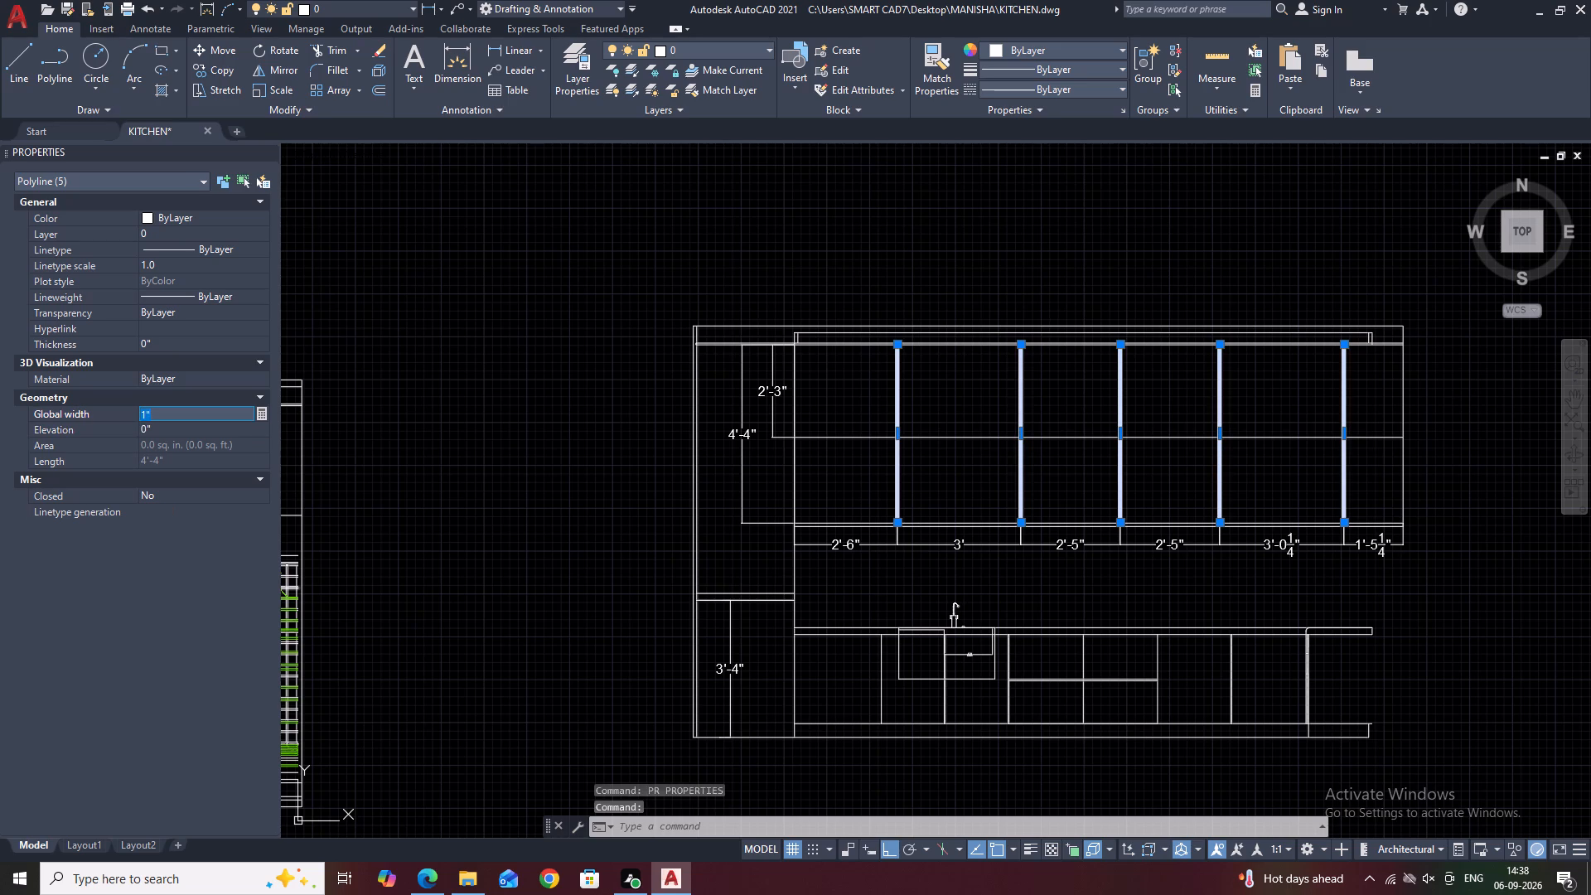
text(0.5)
key(Return)
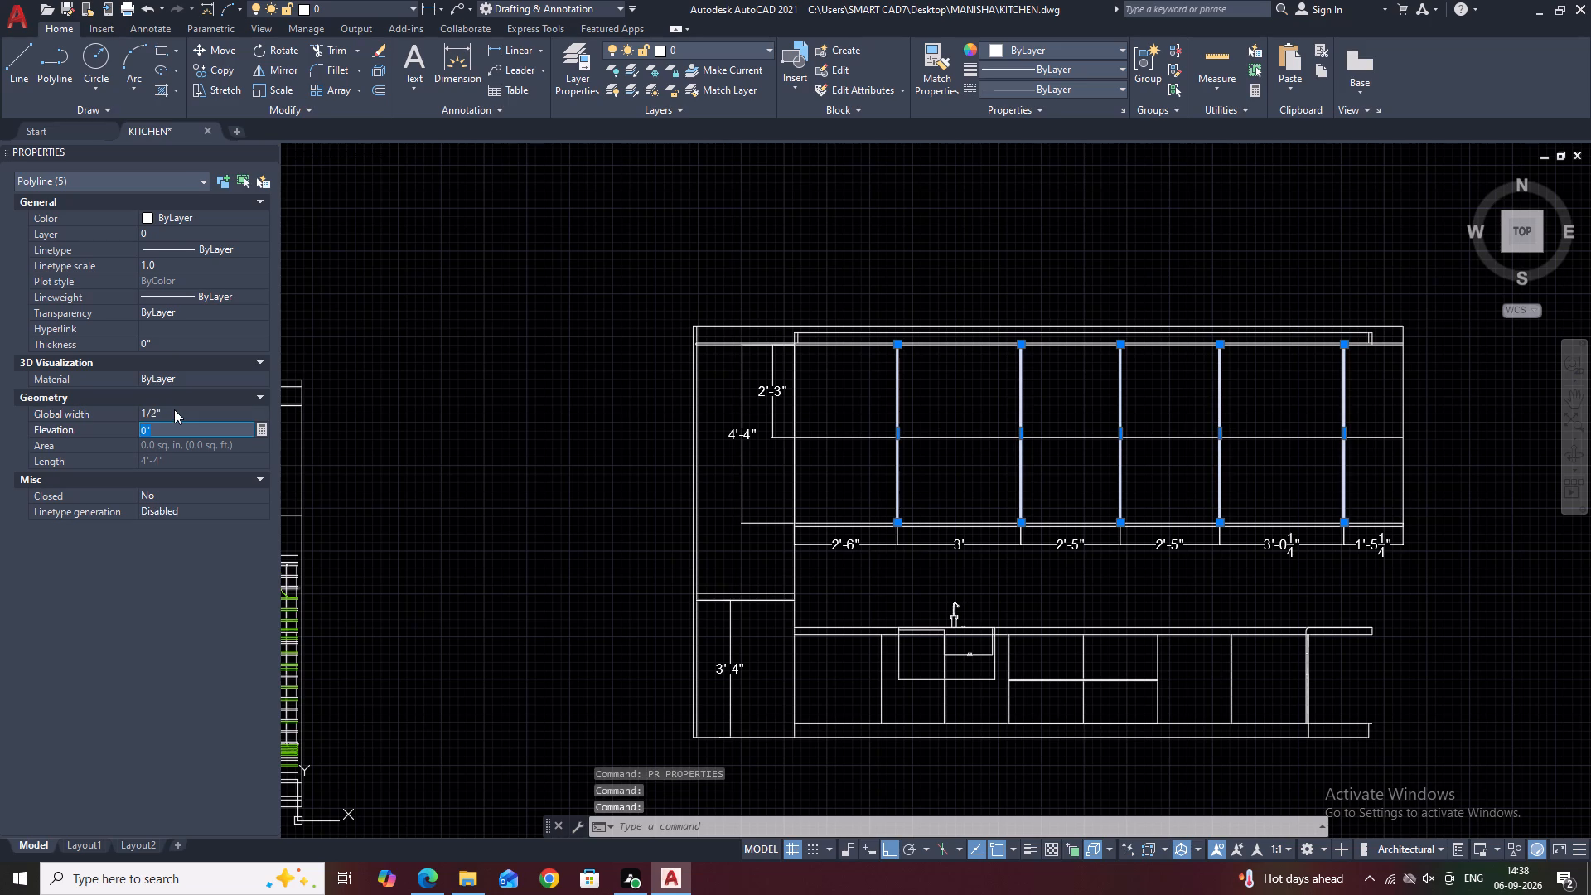
click(271, 153)
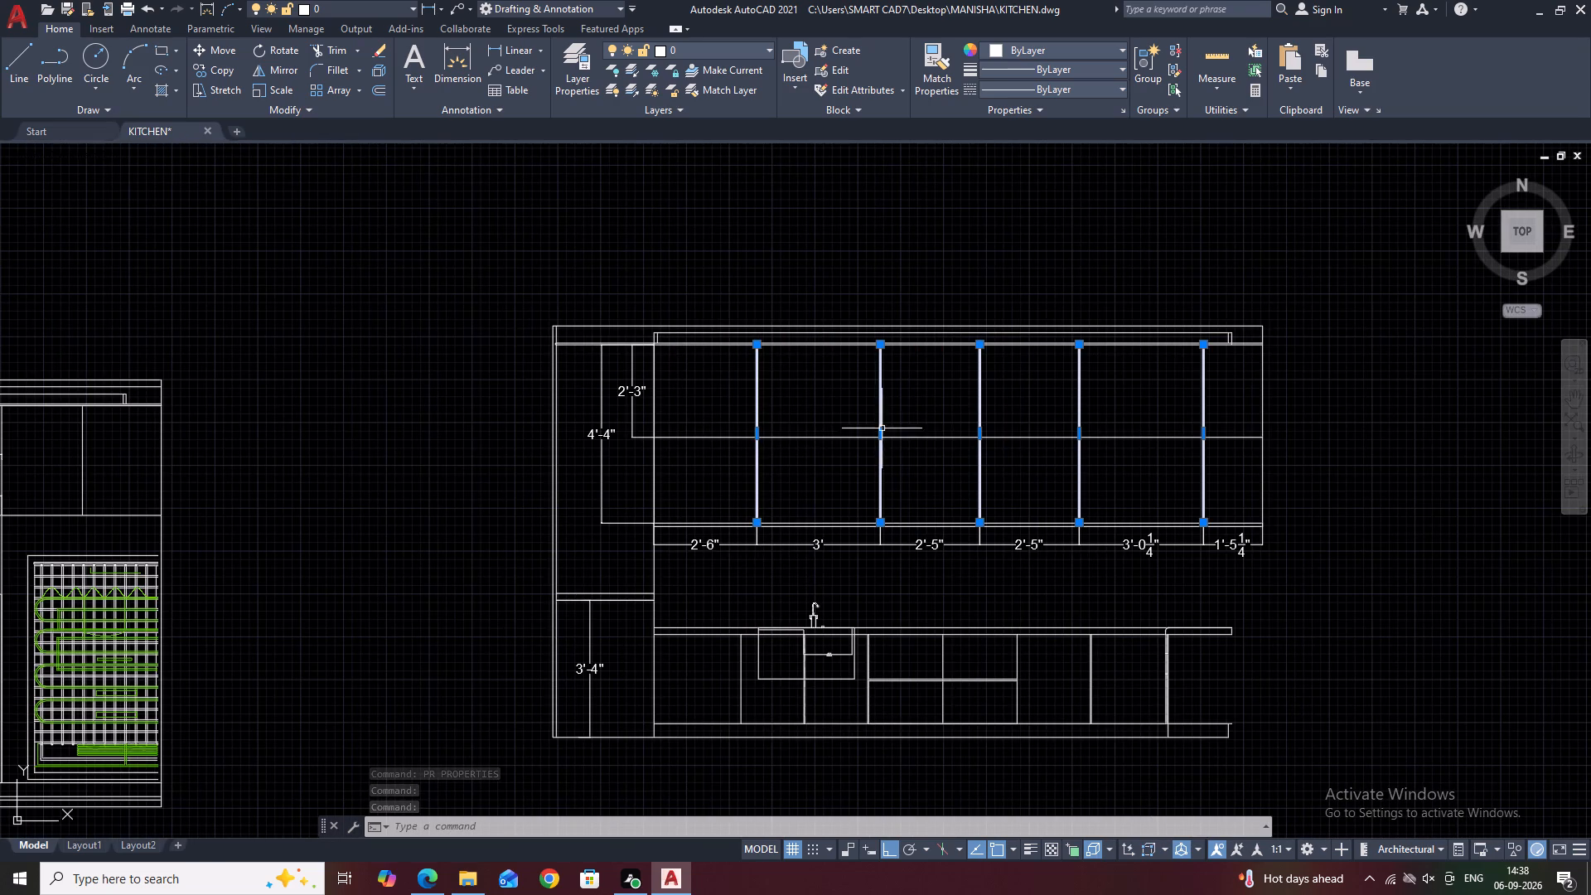
key(Escape)
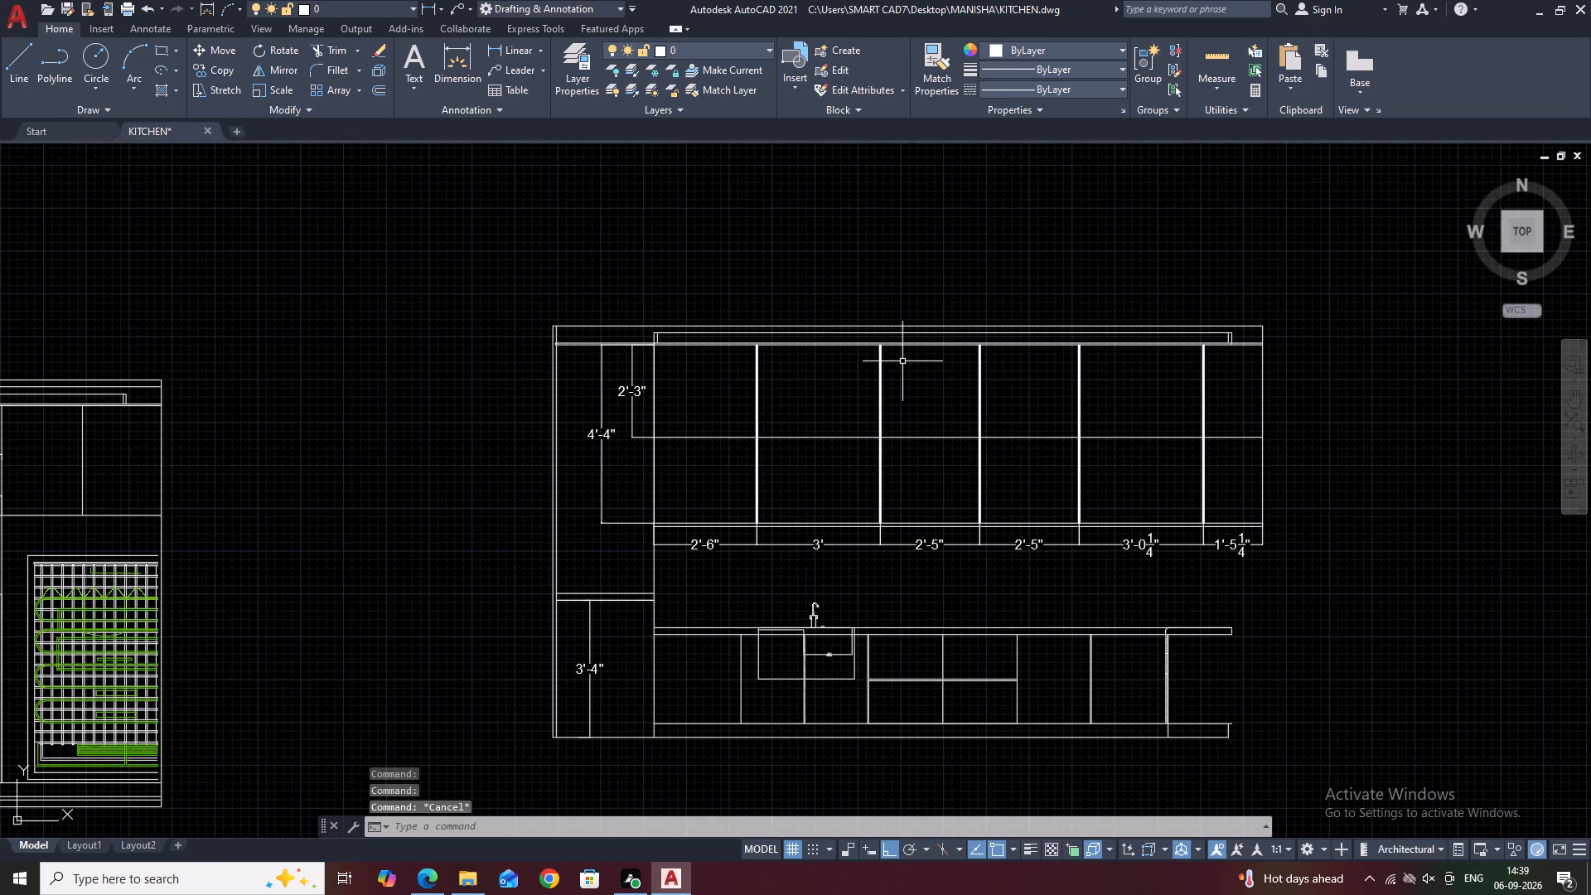
Review the sink elevation with its thickened wall cabinet dividers, including alongside the neighbouring kitchen elevation.
middle_drag(1074, 574, 926, 517)
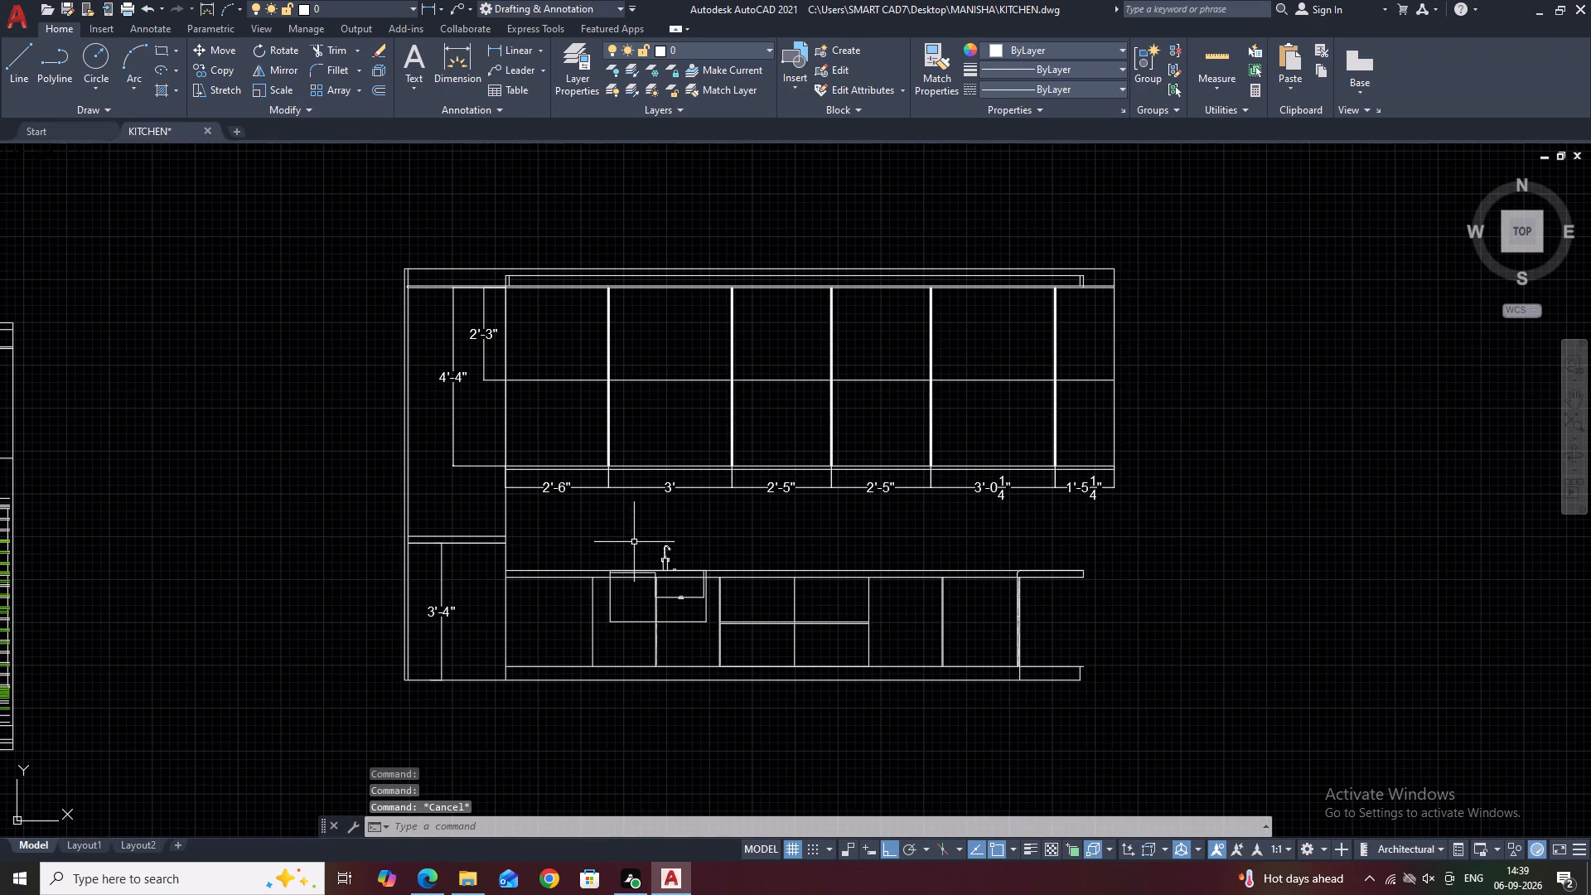
middle_drag(1145, 399, 1109, 447)
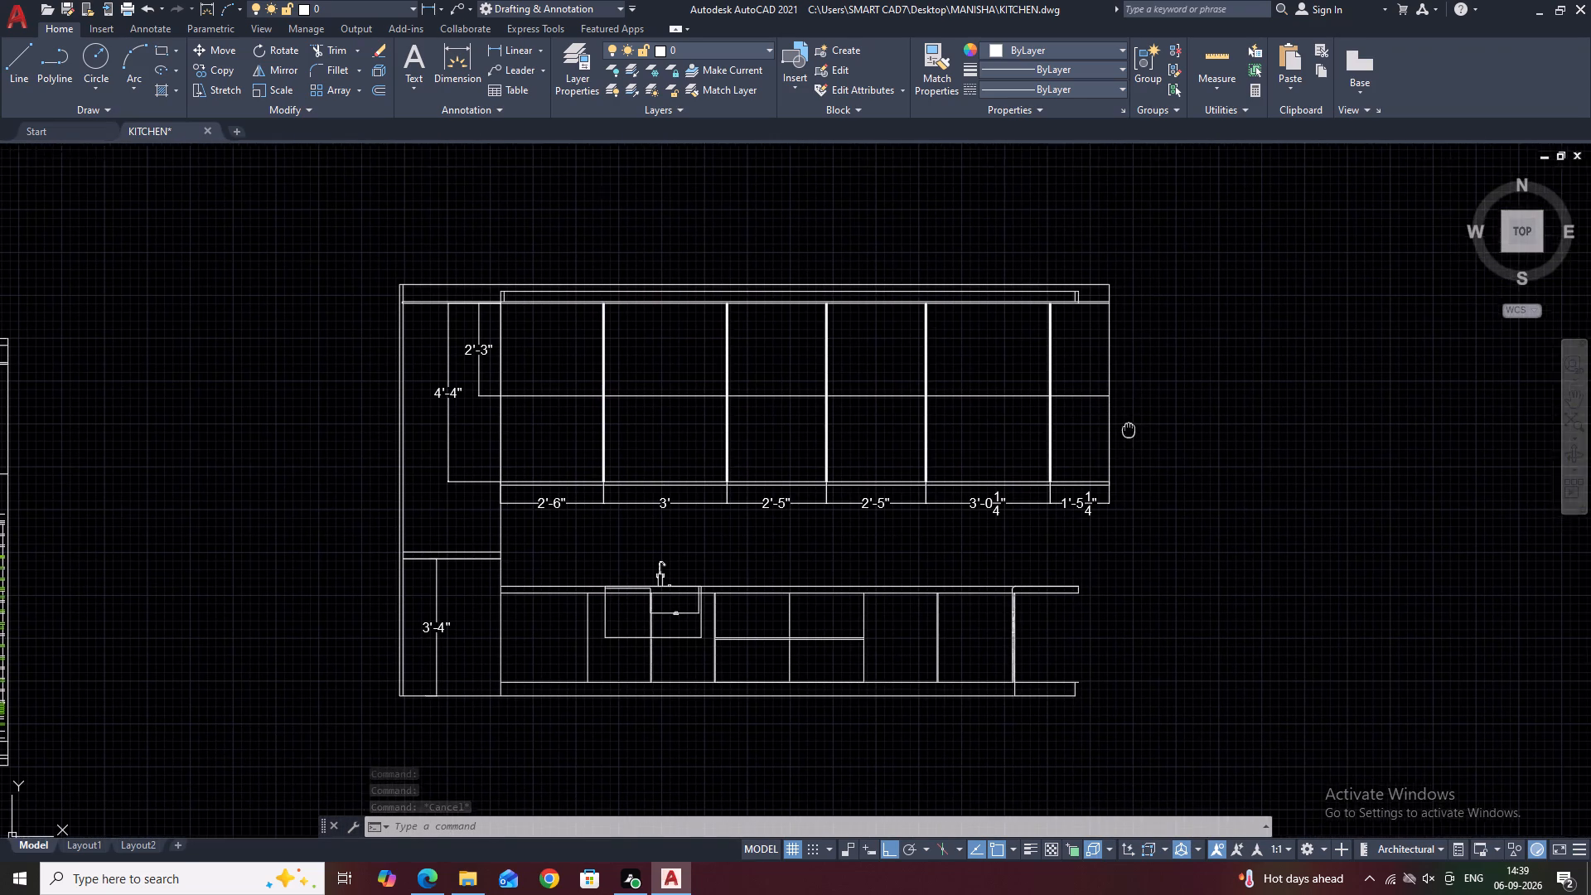
middle_drag(1109, 447, 1098, 432)
middle_drag(944, 497, 1055, 472)
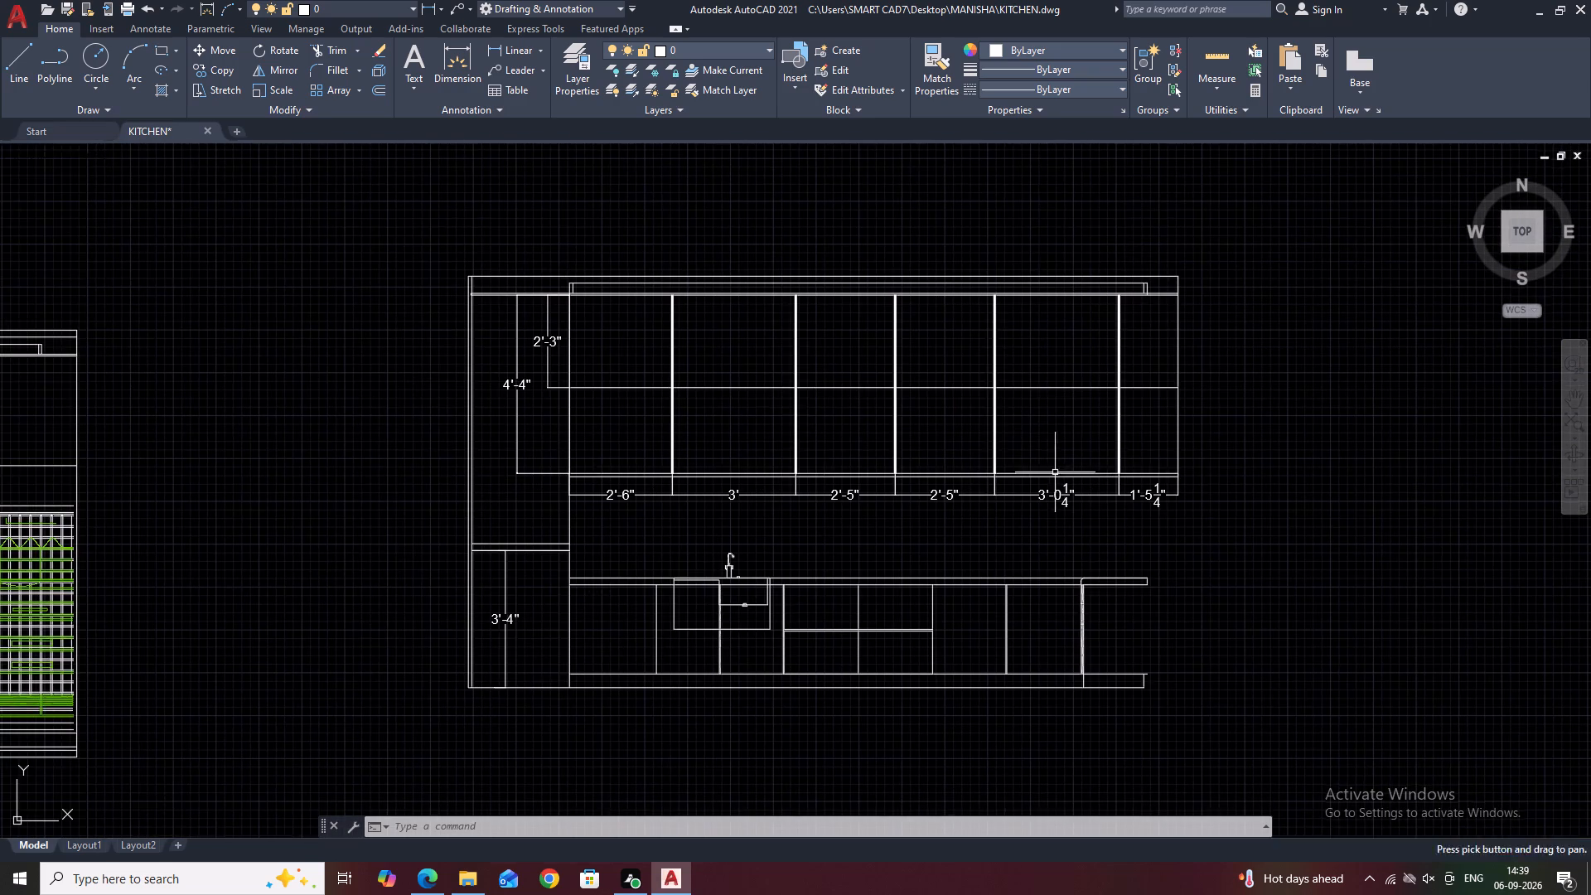
middle_drag(1041, 397, 1024, 432)
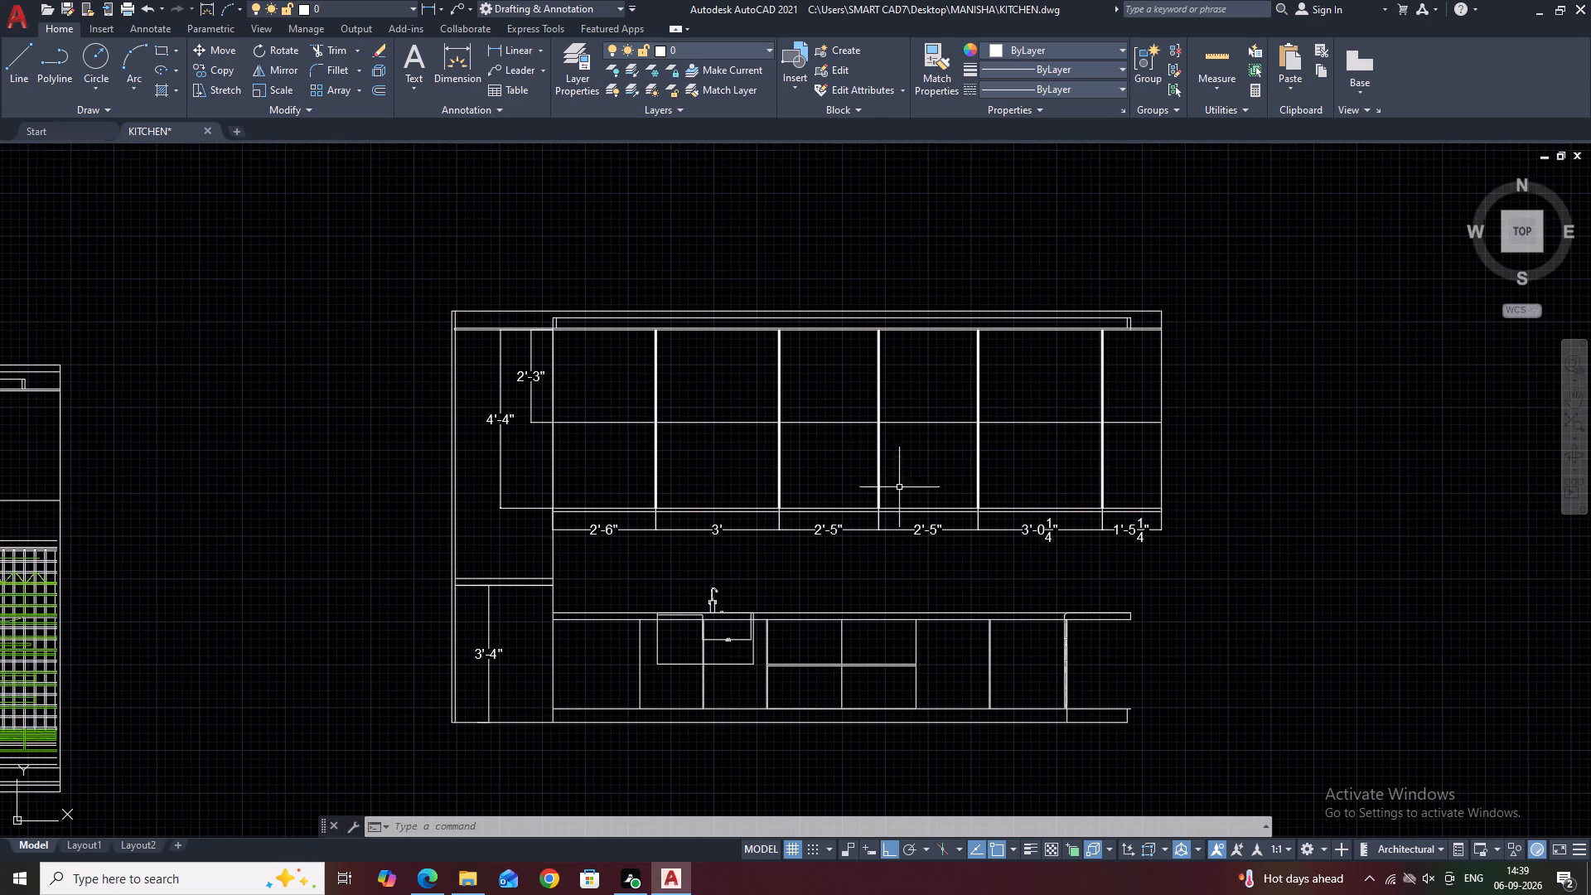
middle_drag(850, 508, 996, 466)
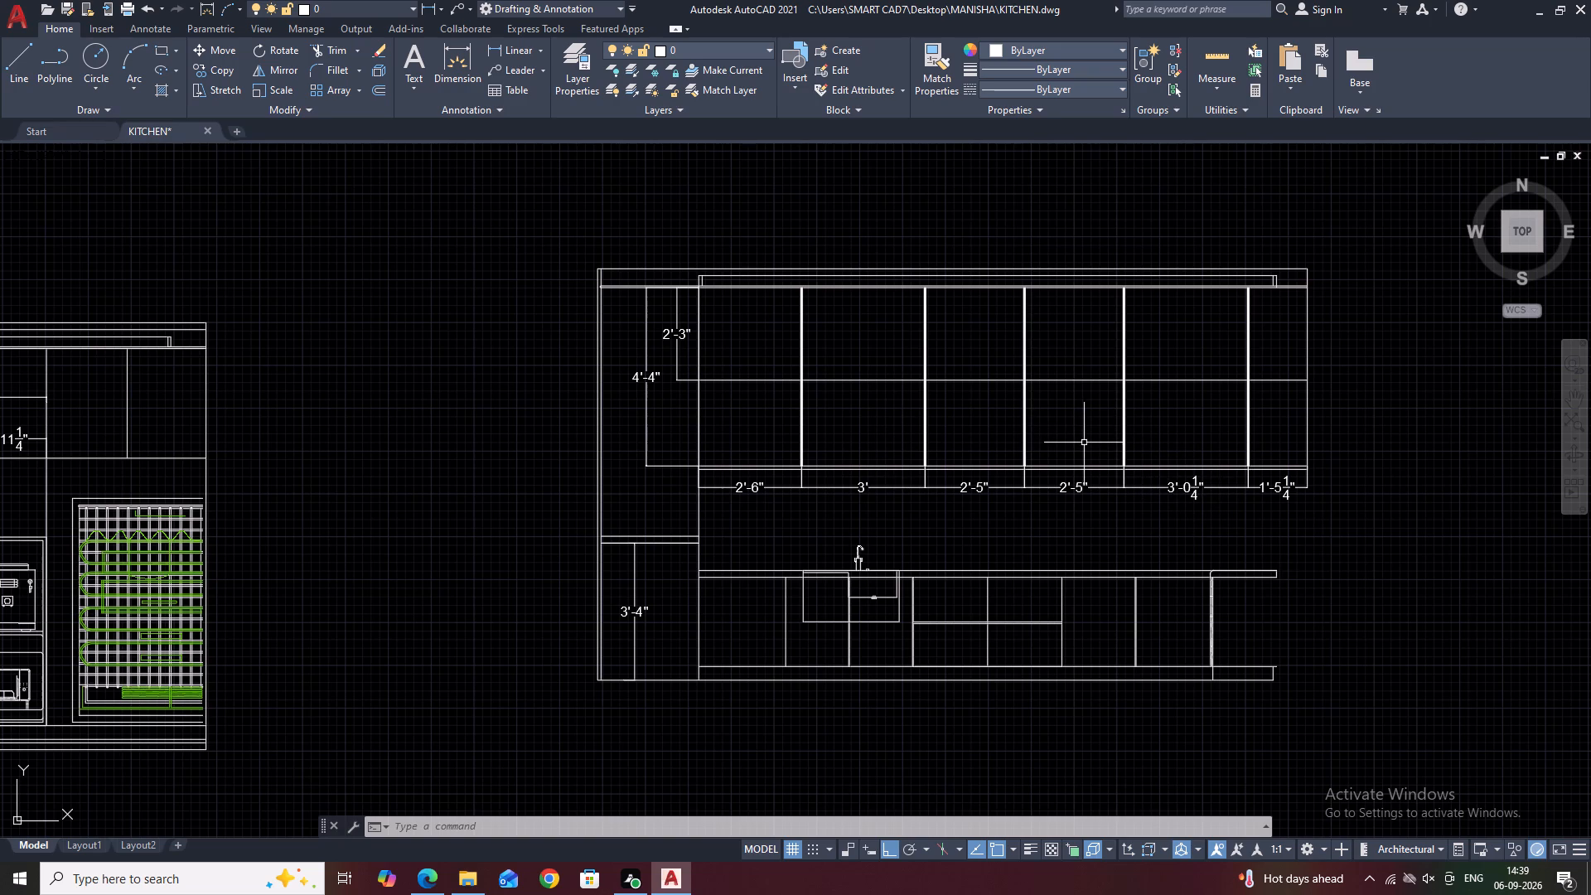
middle_drag(1128, 418, 913, 456)
scroll(955, 454, down, 2)
middle_drag(1086, 430, 1045, 418)
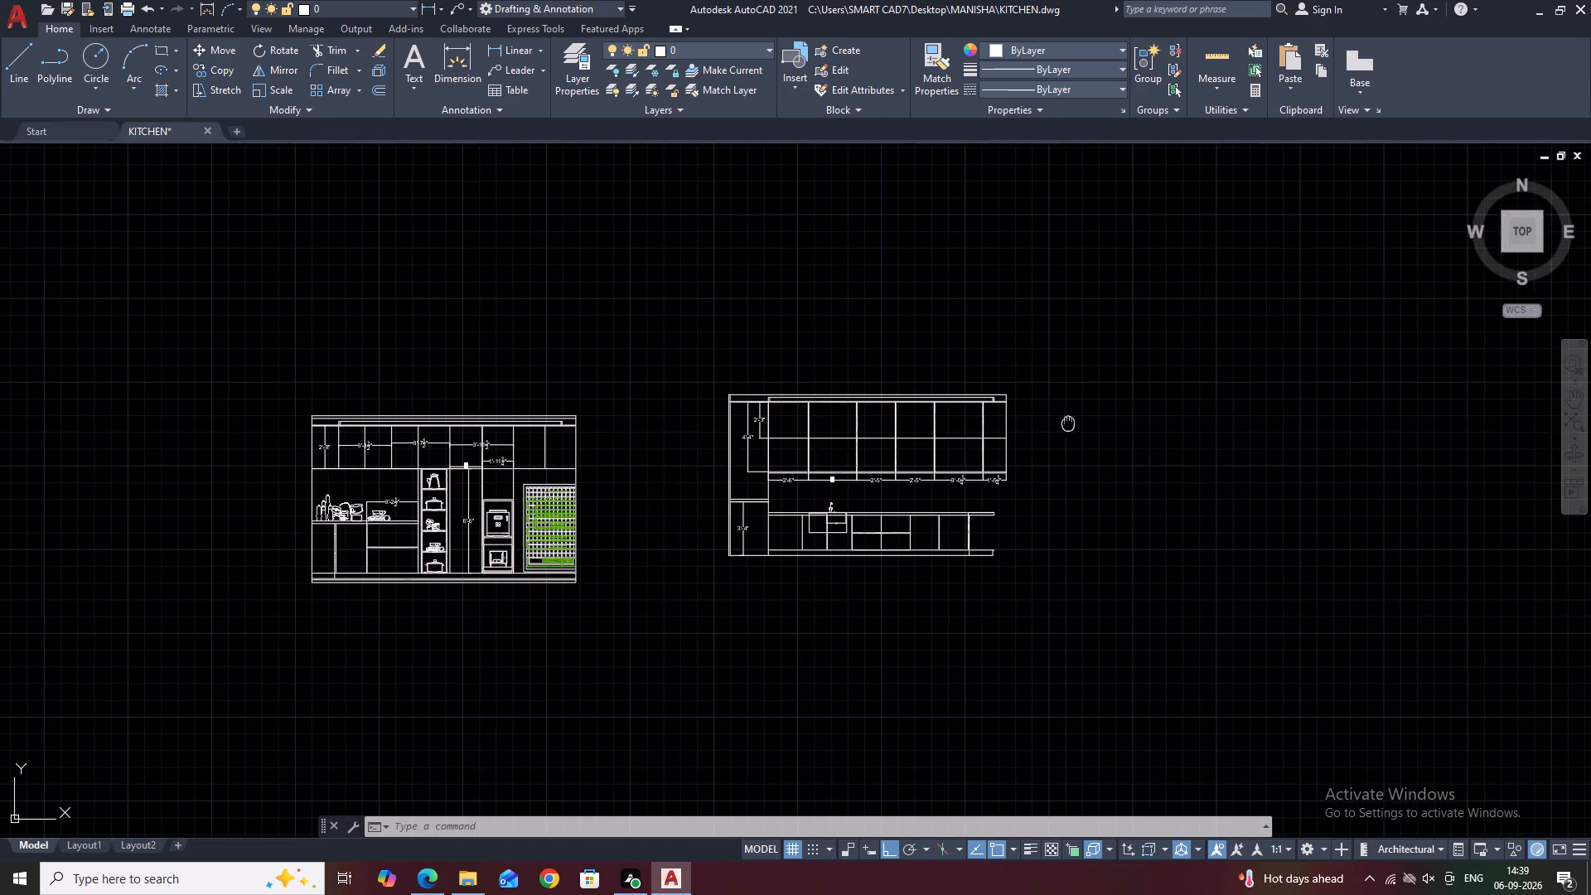
middle_drag(1045, 418, 1011, 411)
scroll(854, 454, up, 3)
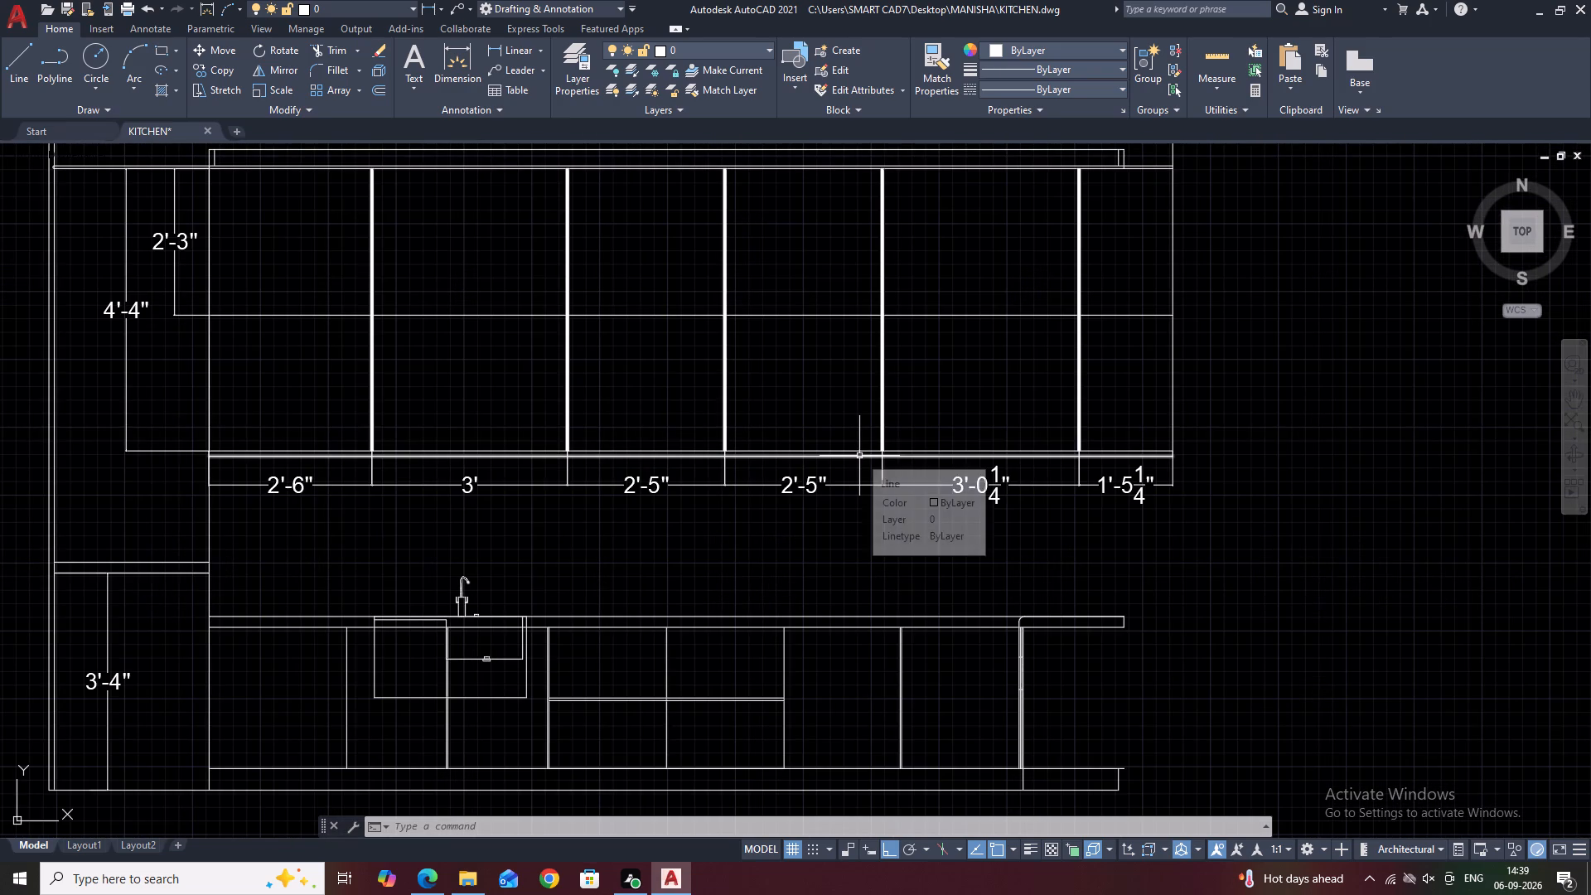
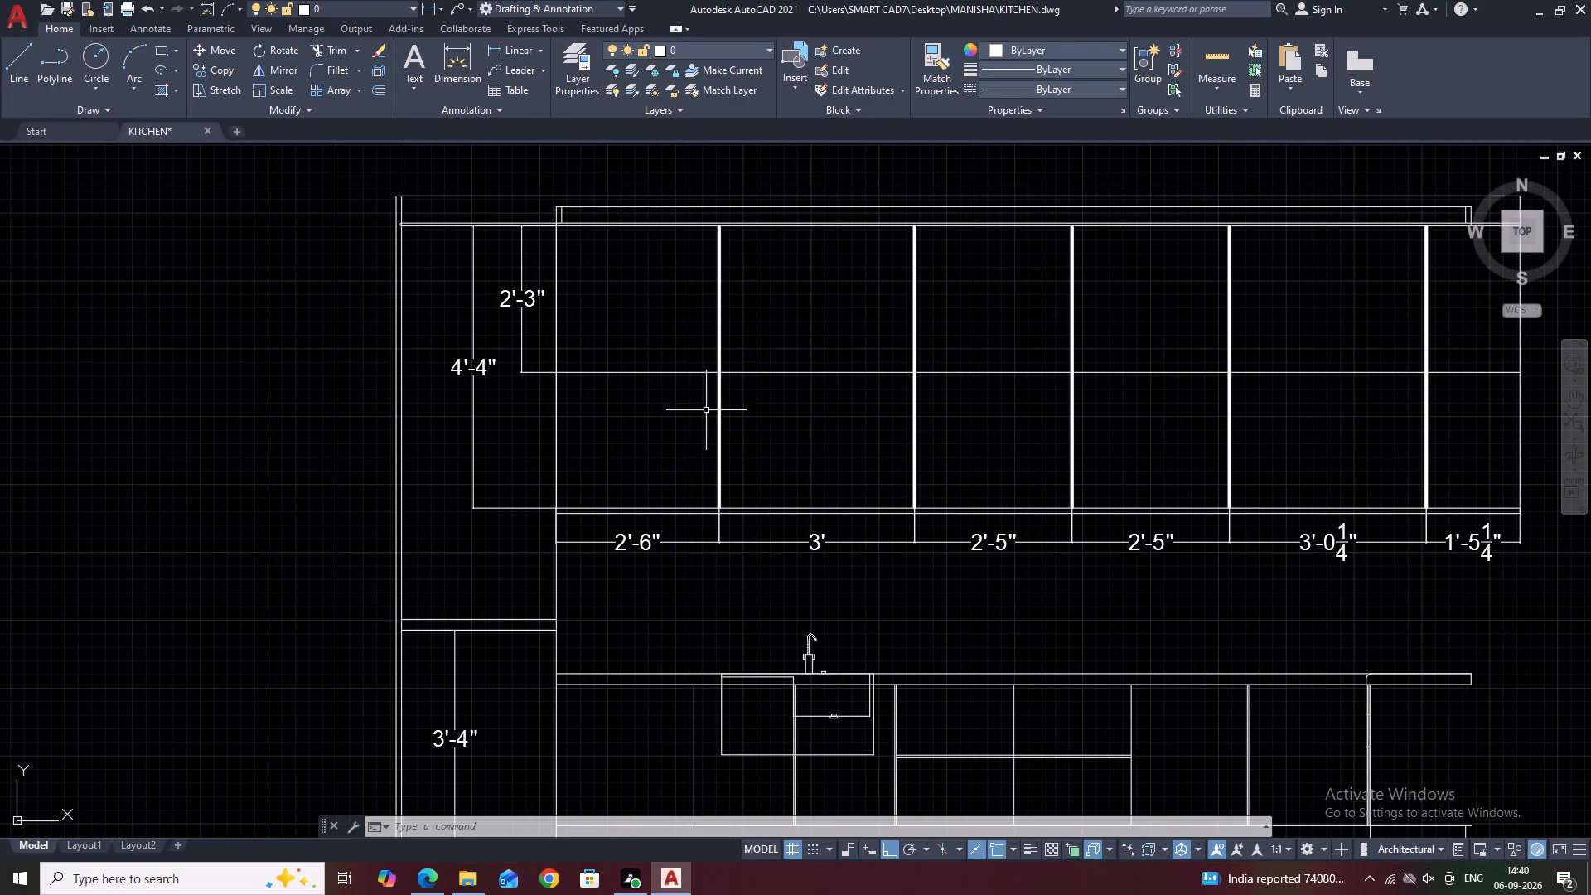
Draw a horizontal helper line along the wall cabinets' mid-height divider, spanning the 3' wide bay between its two thick dividers.
middle_drag(925, 505, 946, 530)
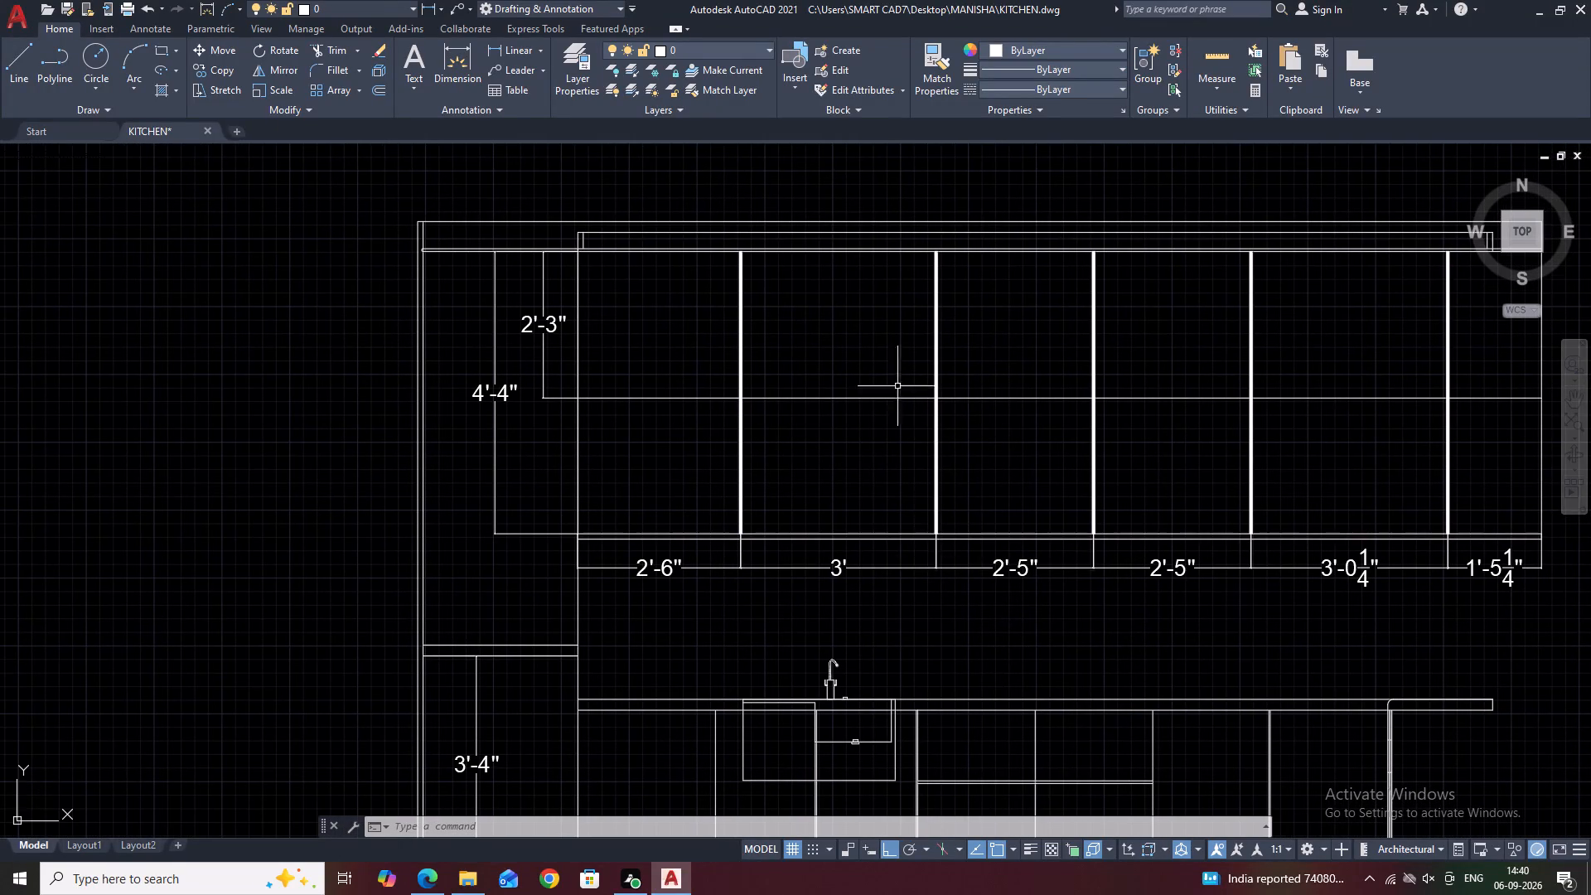
scroll(821, 417, up, 1)
middle_drag(890, 378, 906, 389)
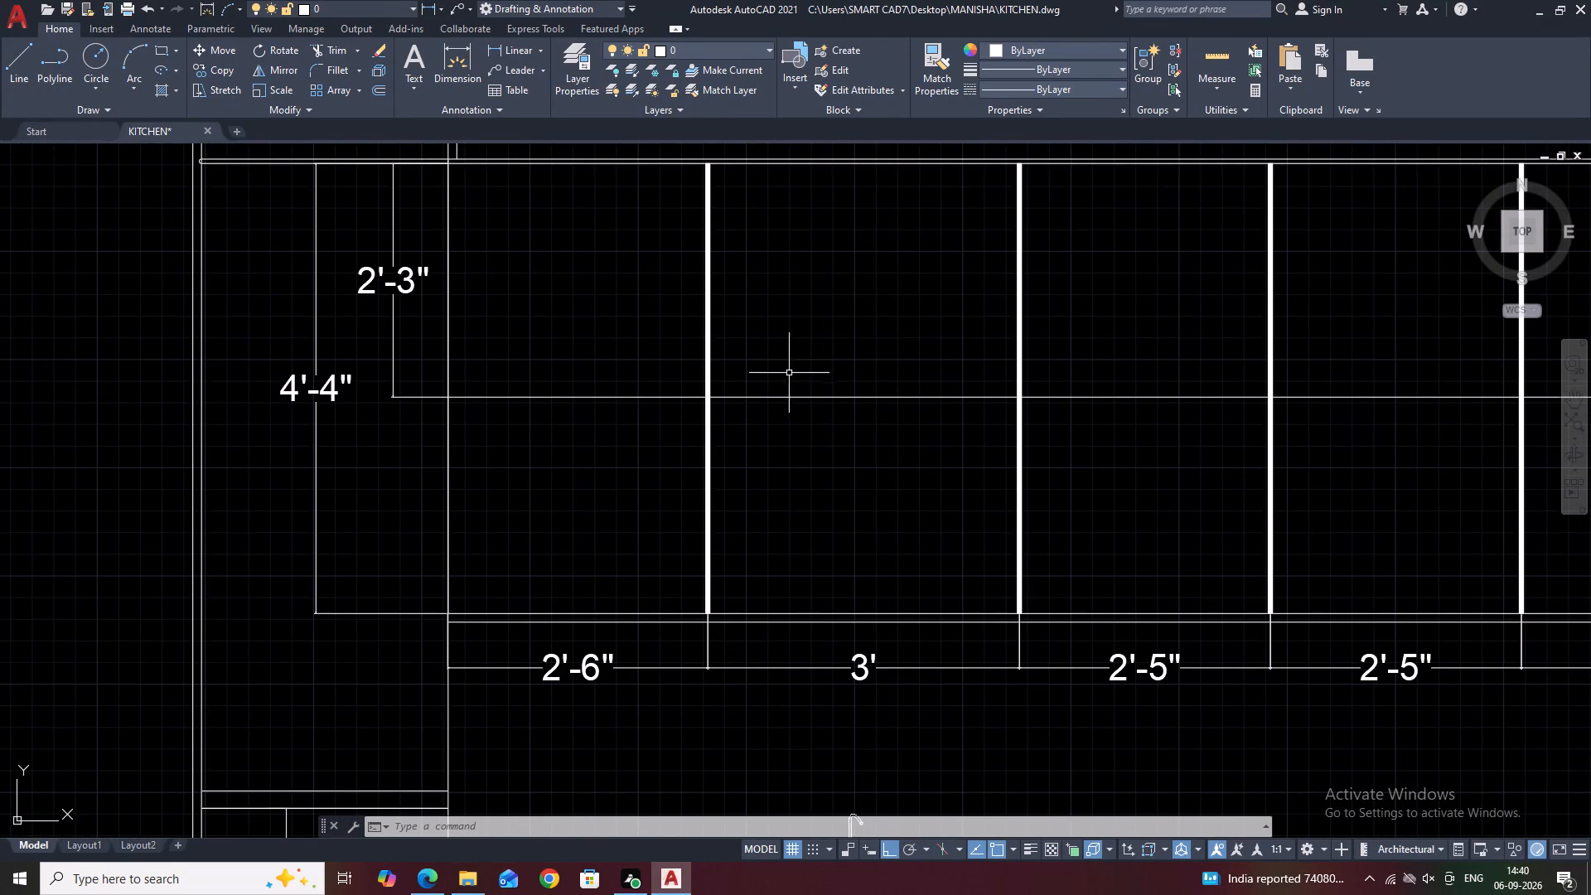
middle_drag(795, 405, 812, 465)
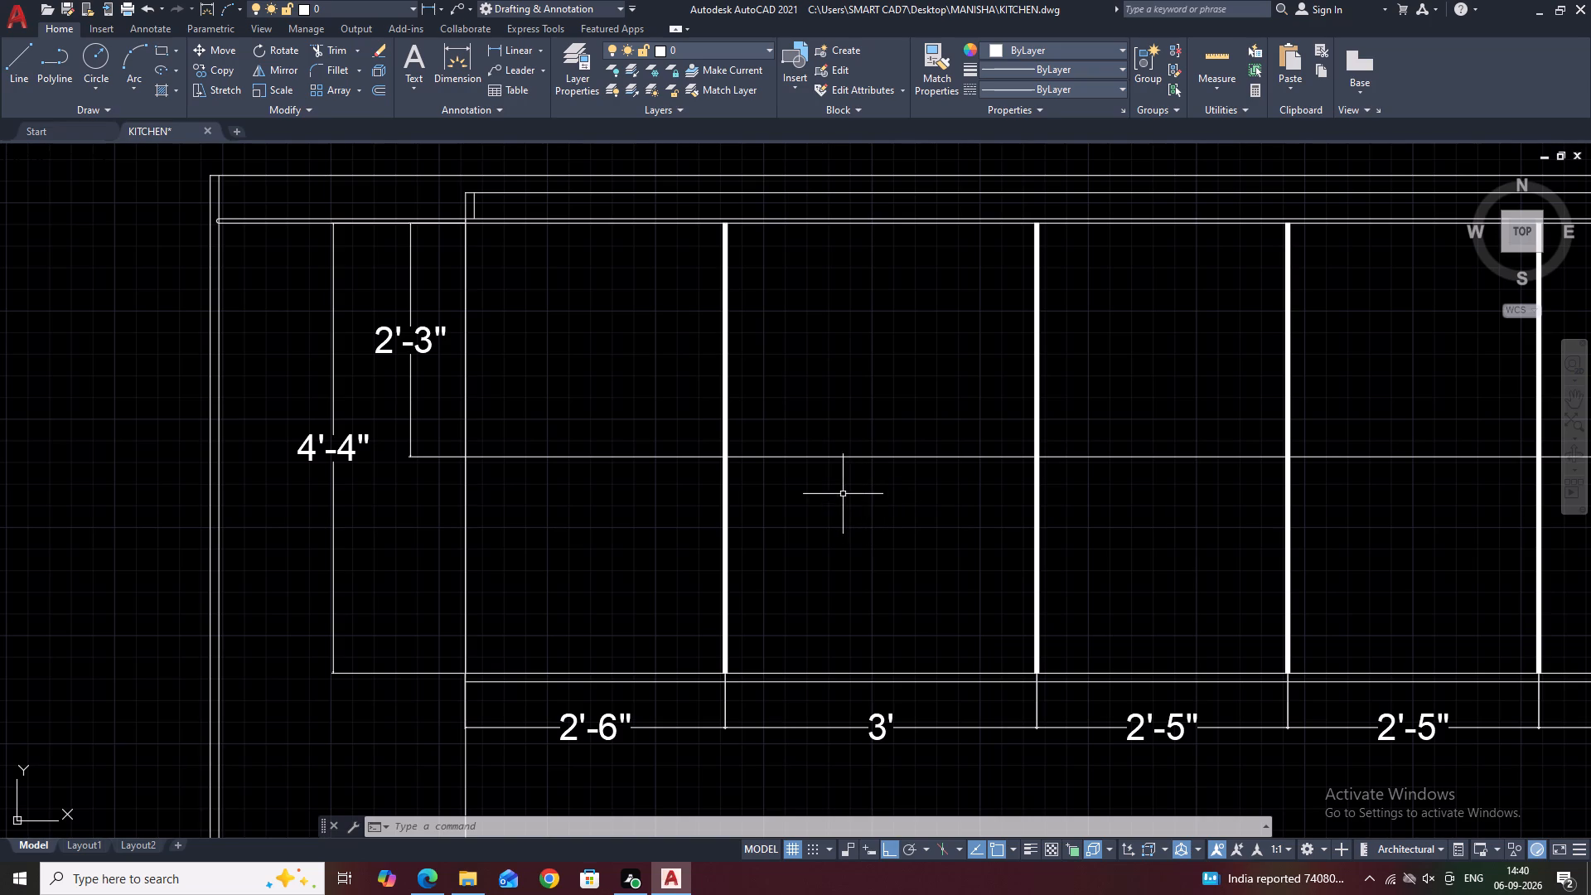
scroll(753, 491, down, 1)
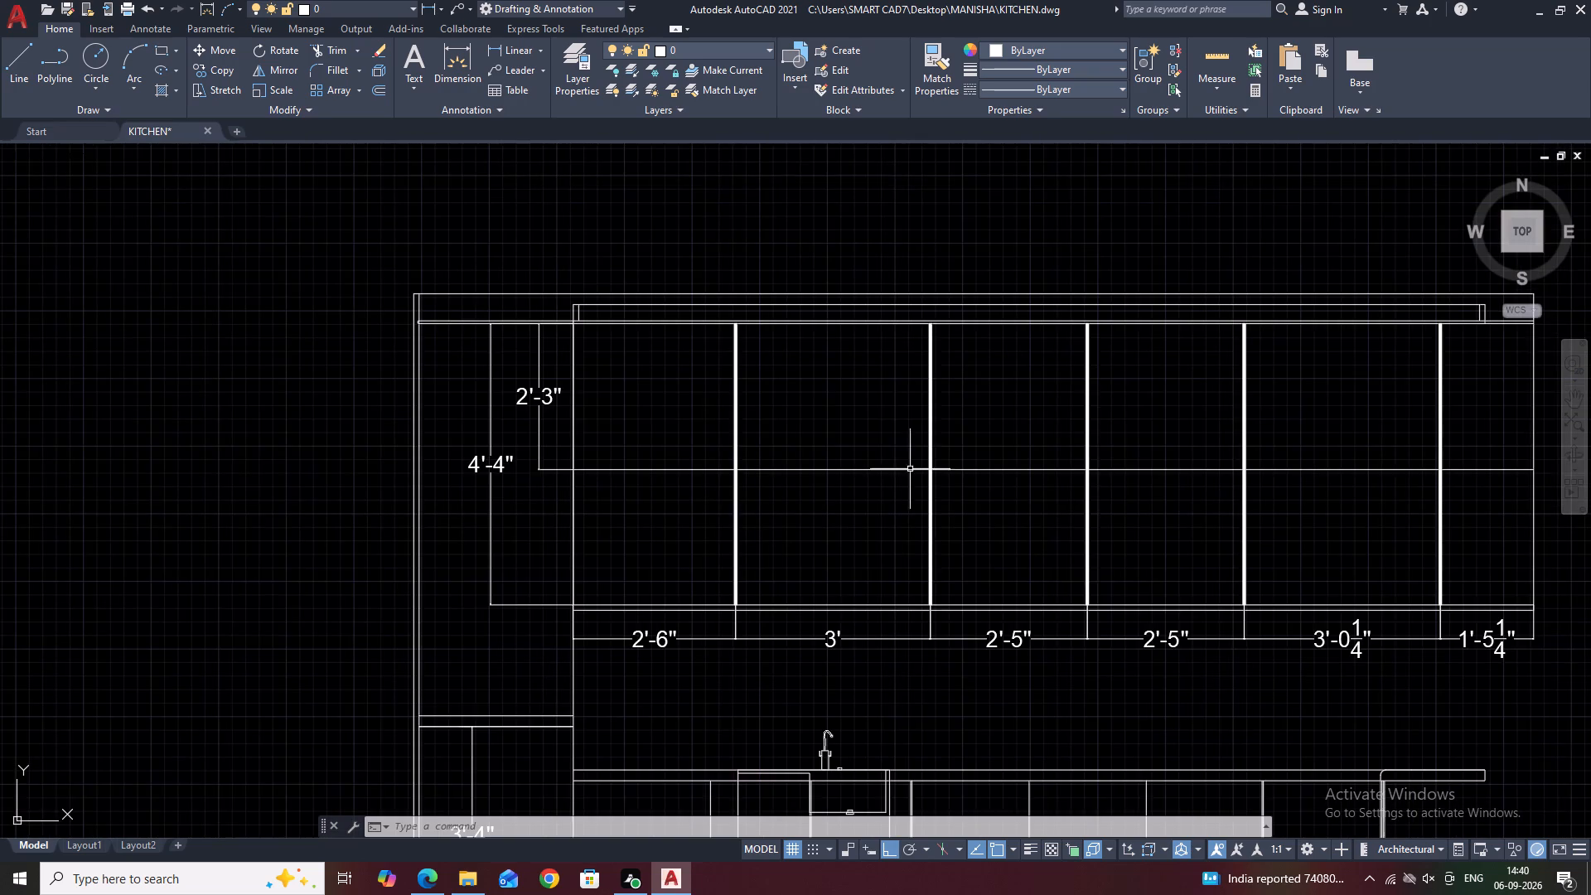
middle_drag(898, 439, 833, 481)
scroll(740, 511, up, 1)
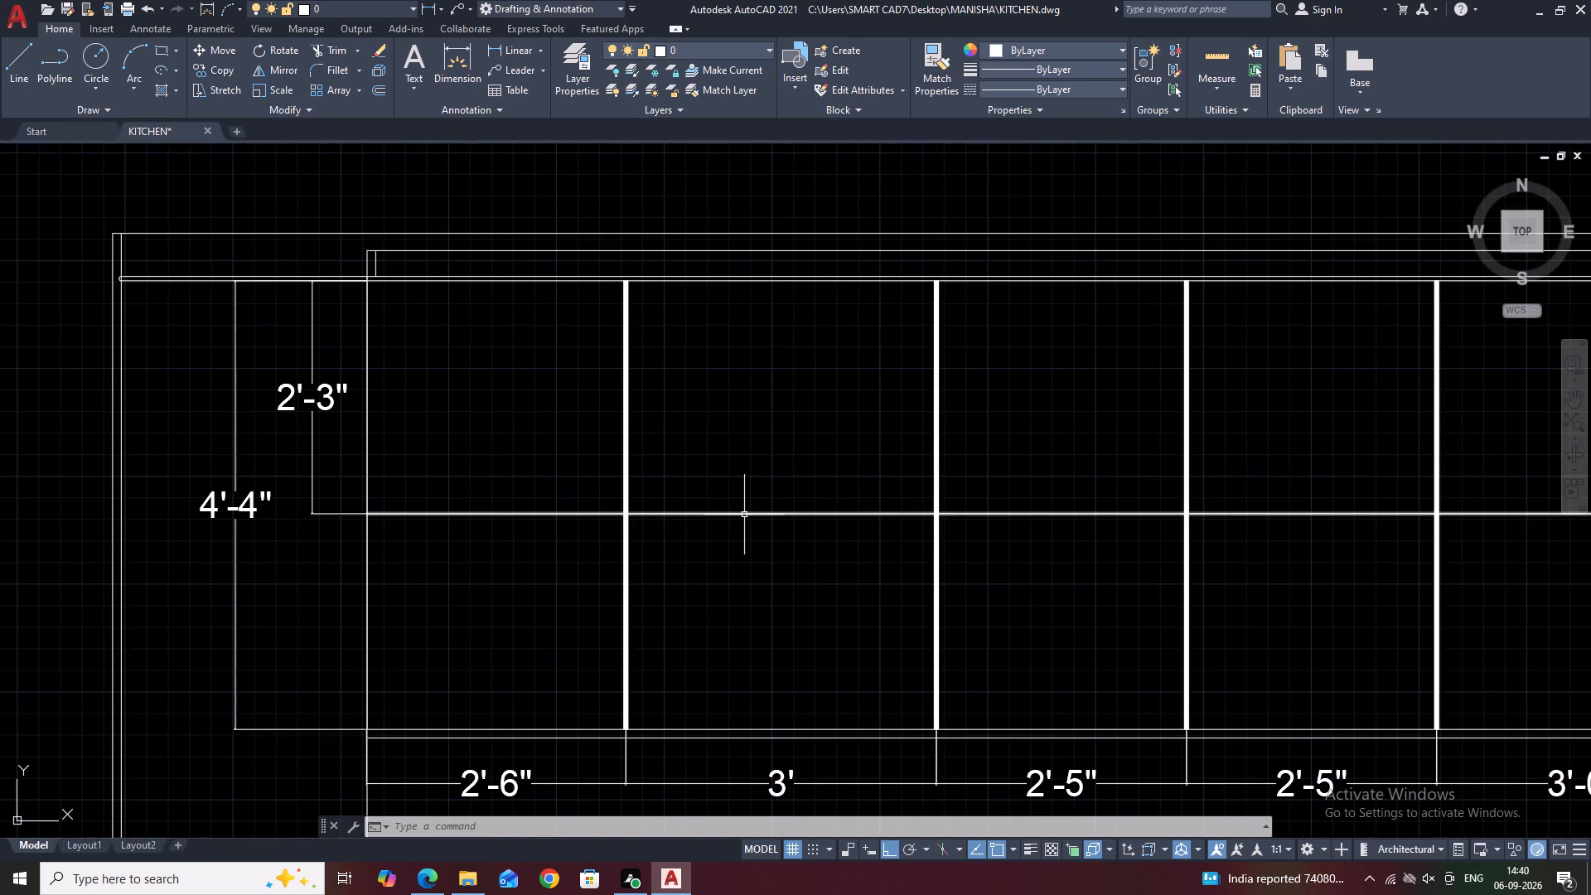
text(L)
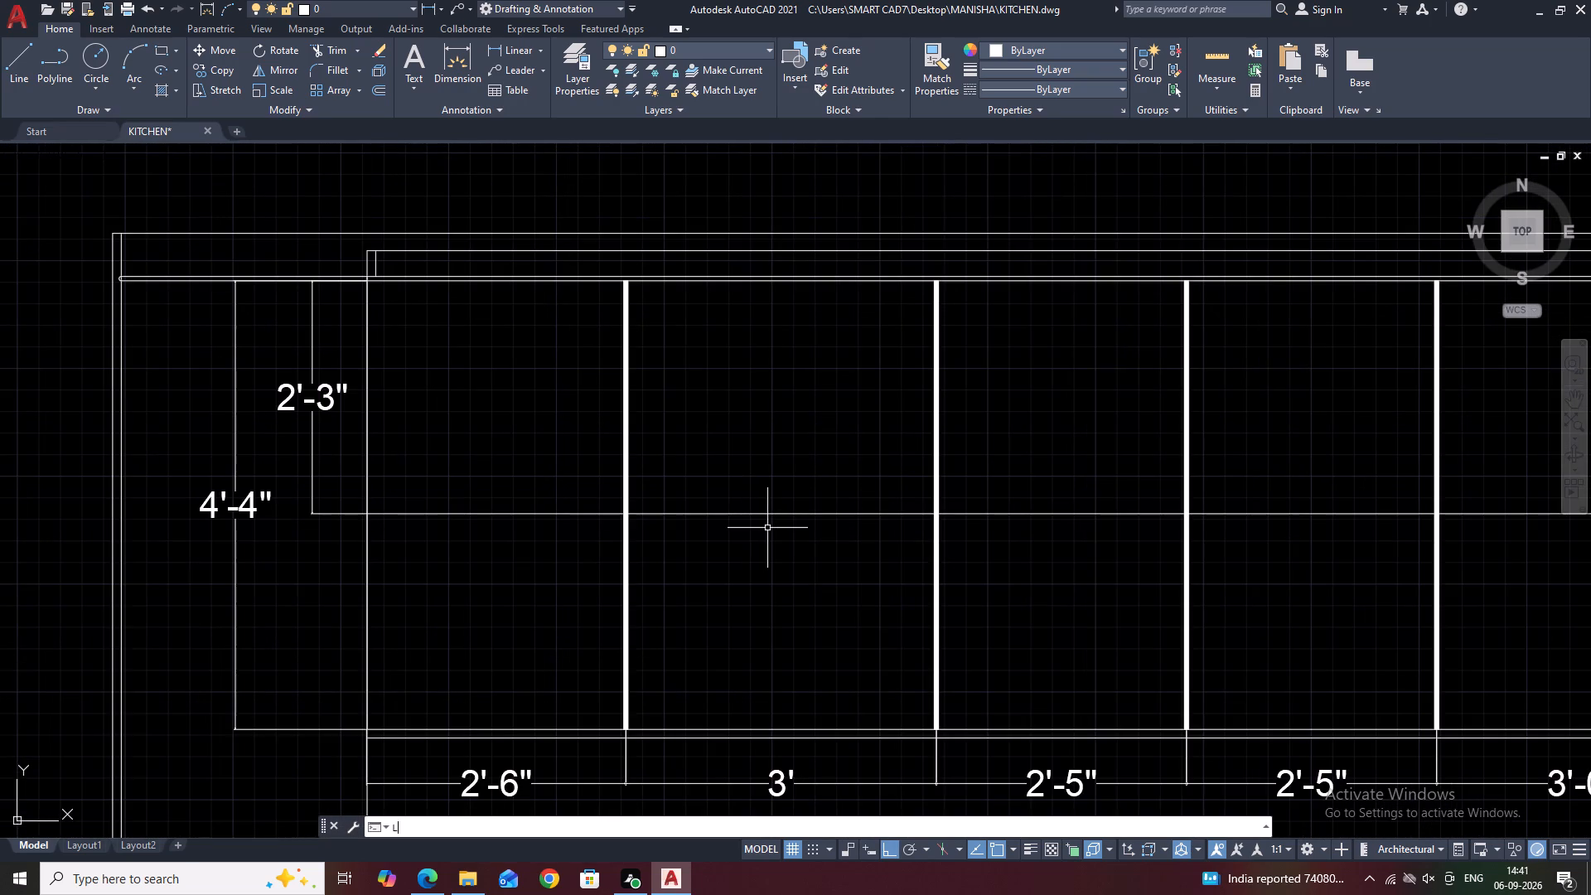
key(space)
scroll(622, 515, up, 2)
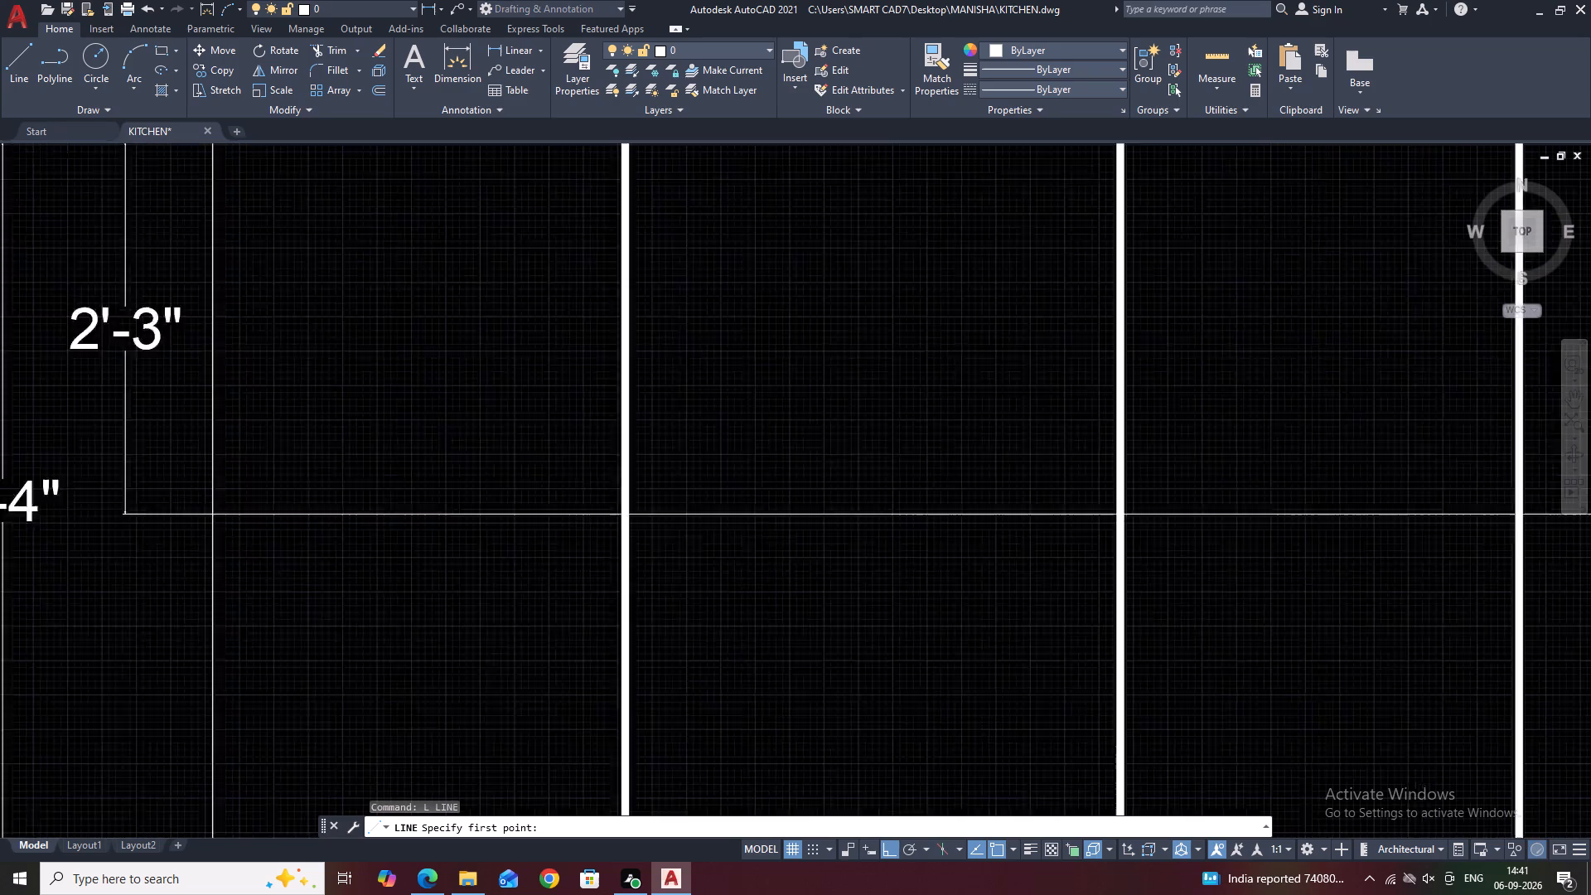
click(621, 516)
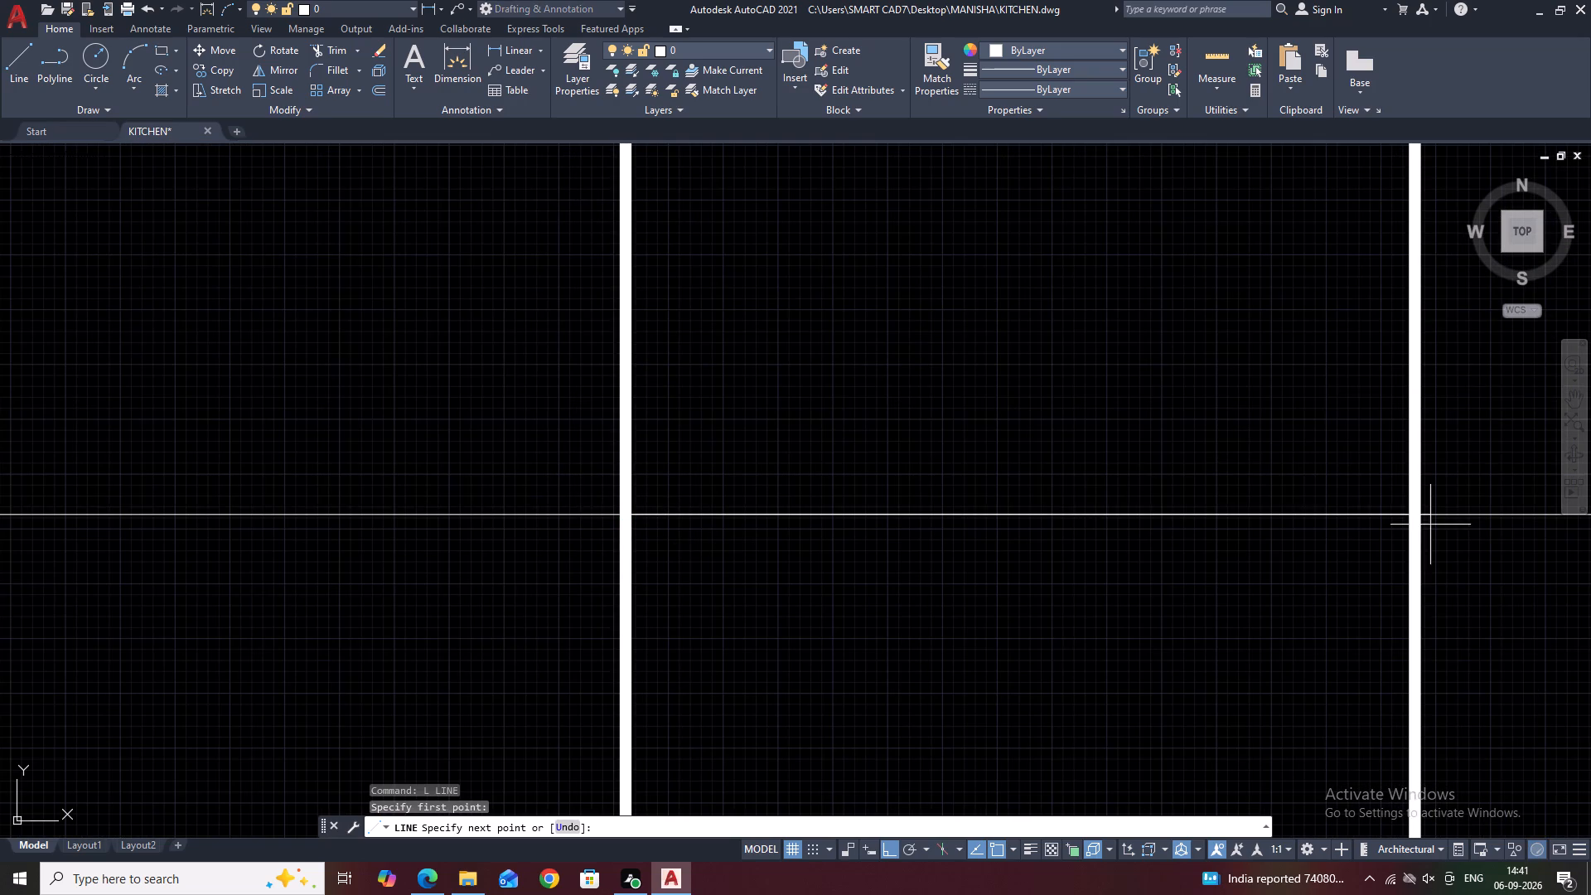
click(1419, 516)
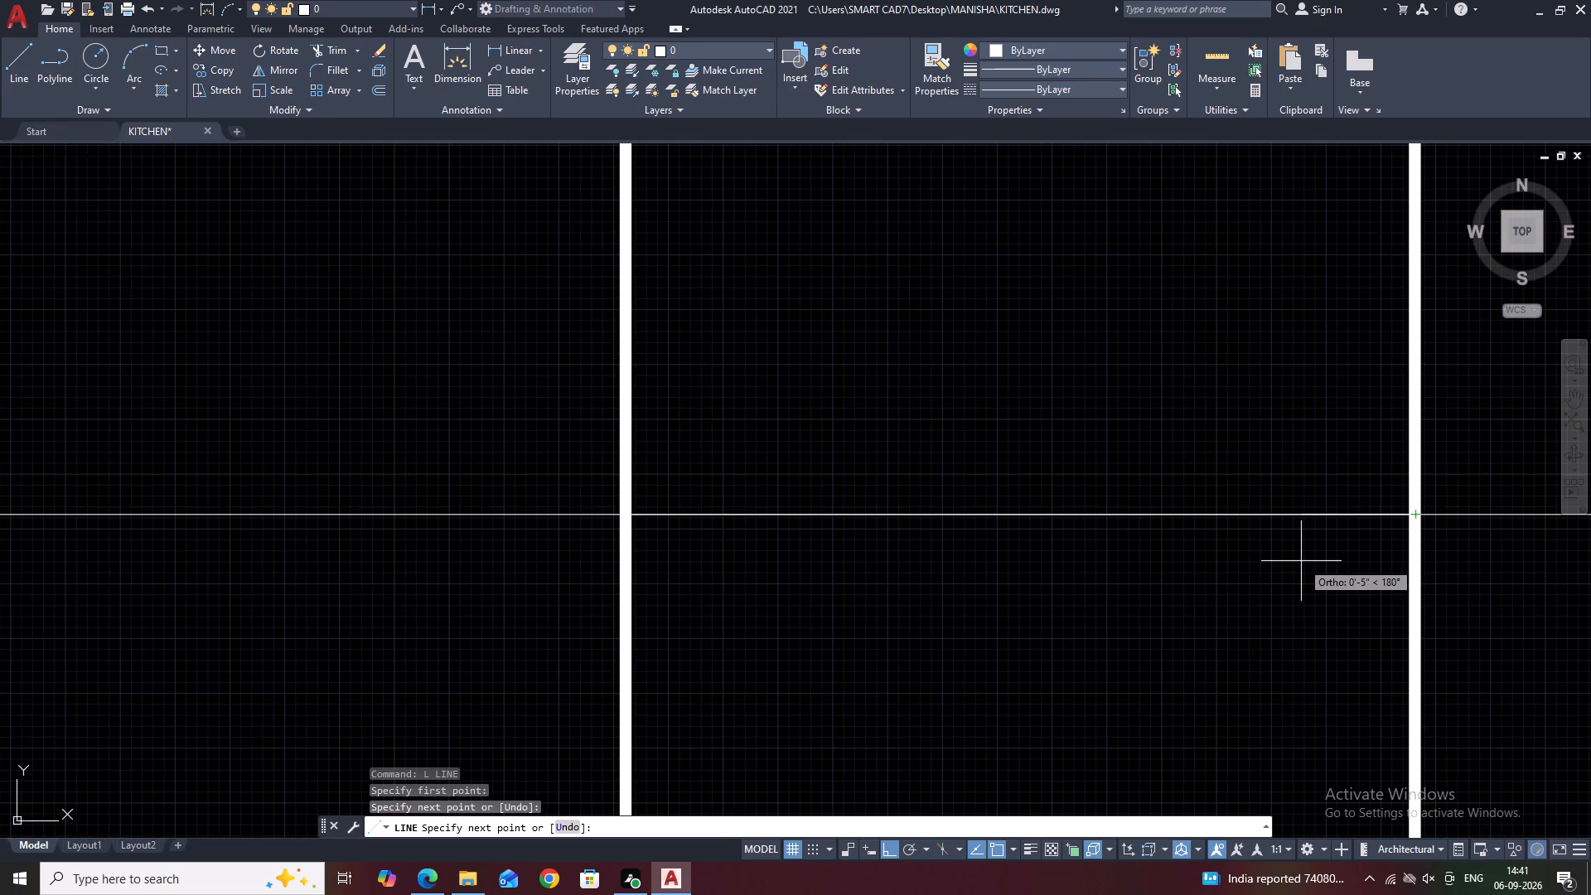
key(space)
Draw a vertical line from the helper line's midpoint to the cabinets' top edge, halving the upper 3' cabinet.
key(l)
key(space)
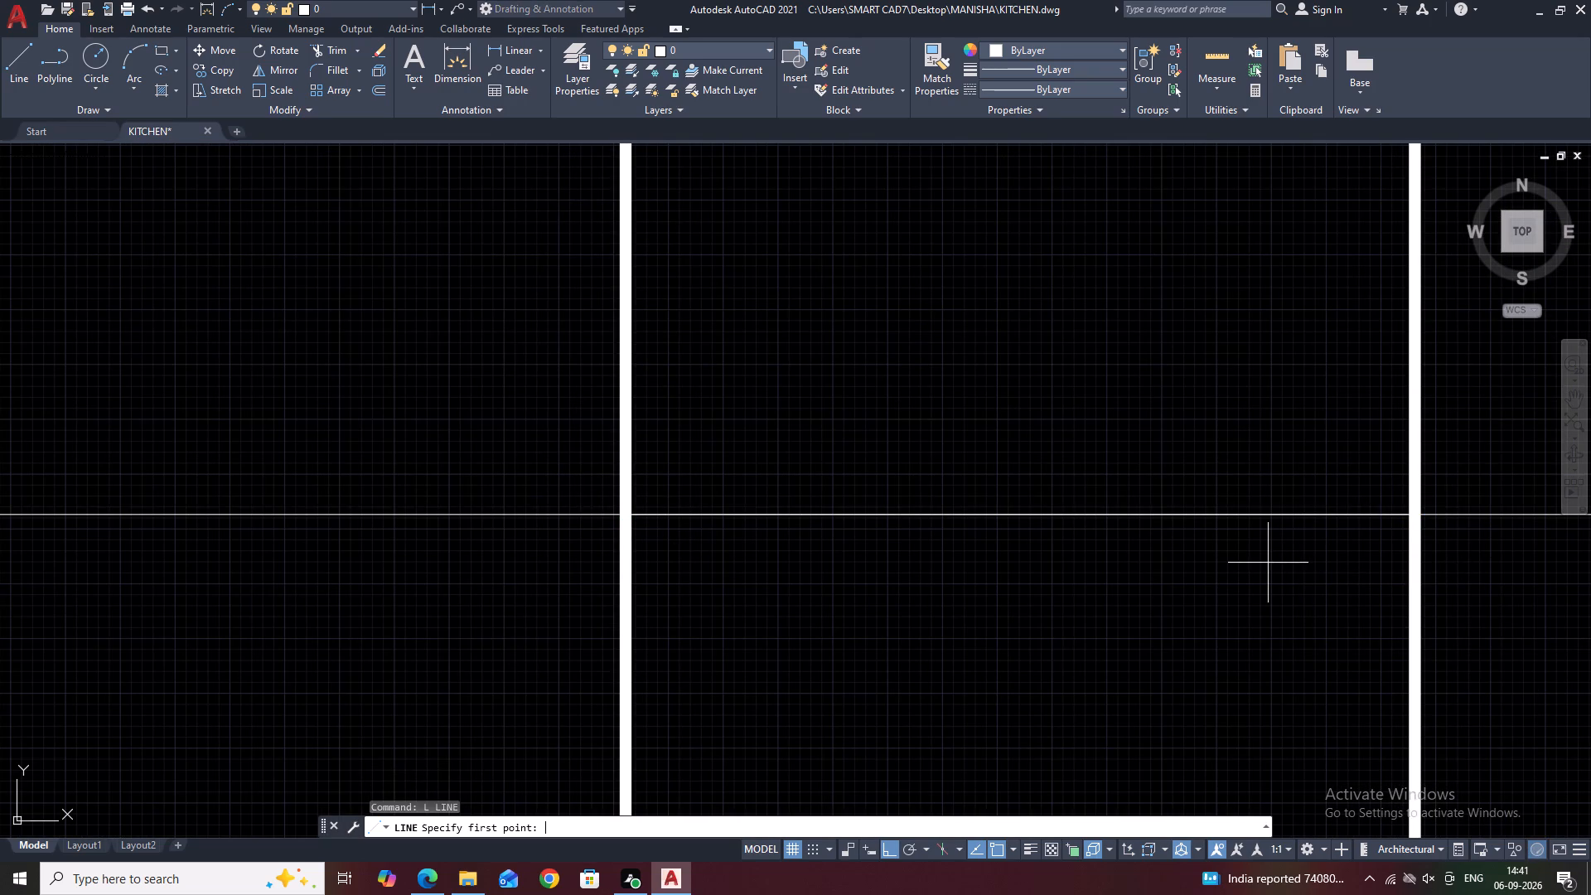
click(1013, 514)
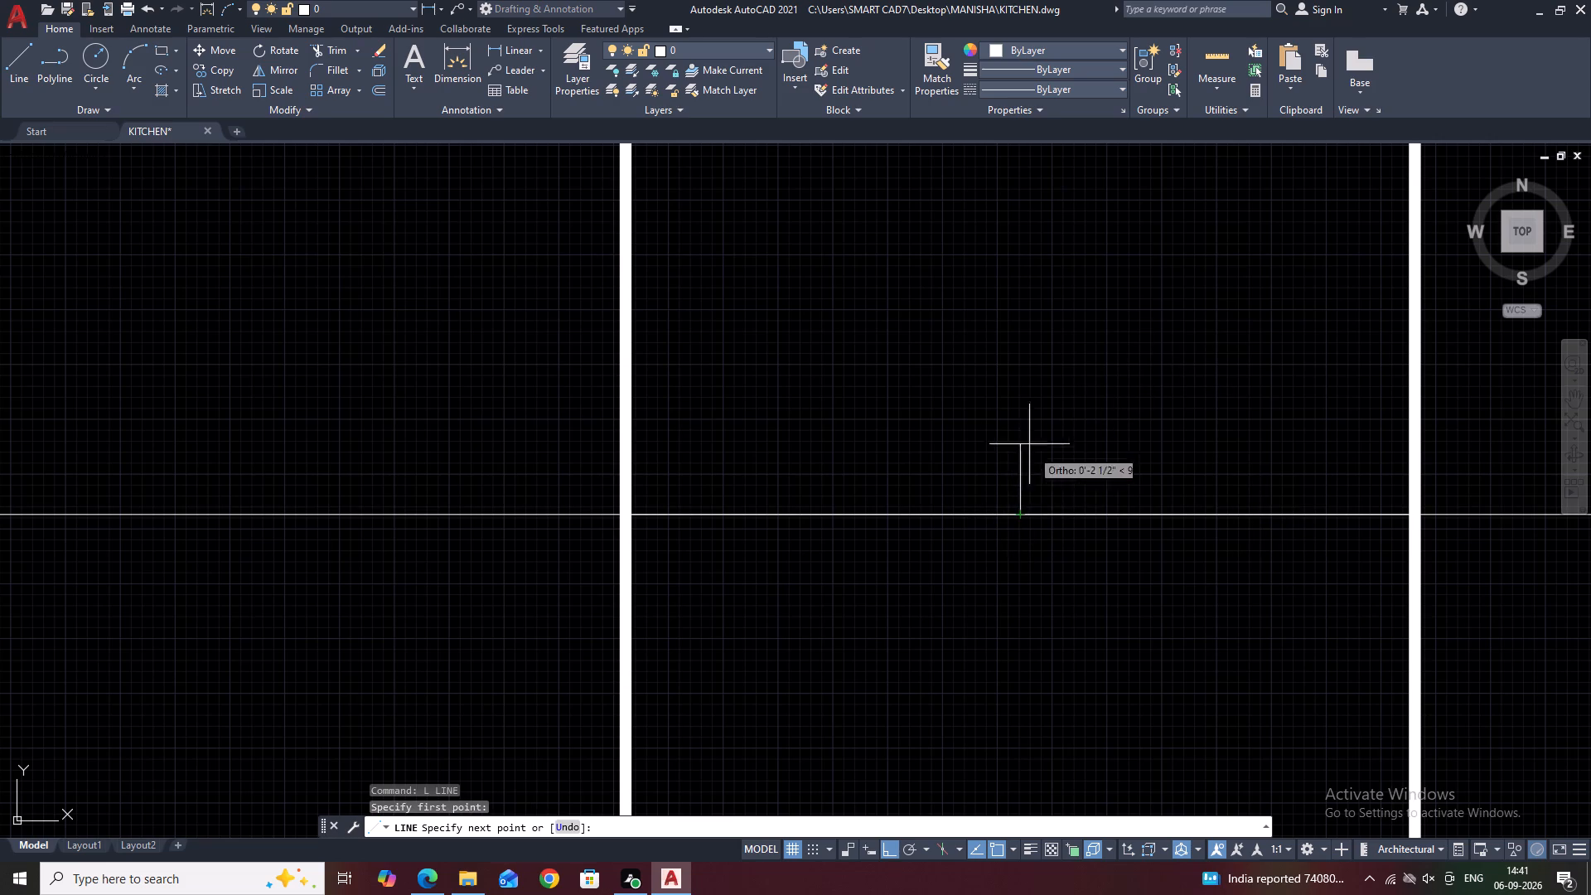
scroll(1004, 385, down, 1)
middle_drag(1010, 313, 1027, 617)
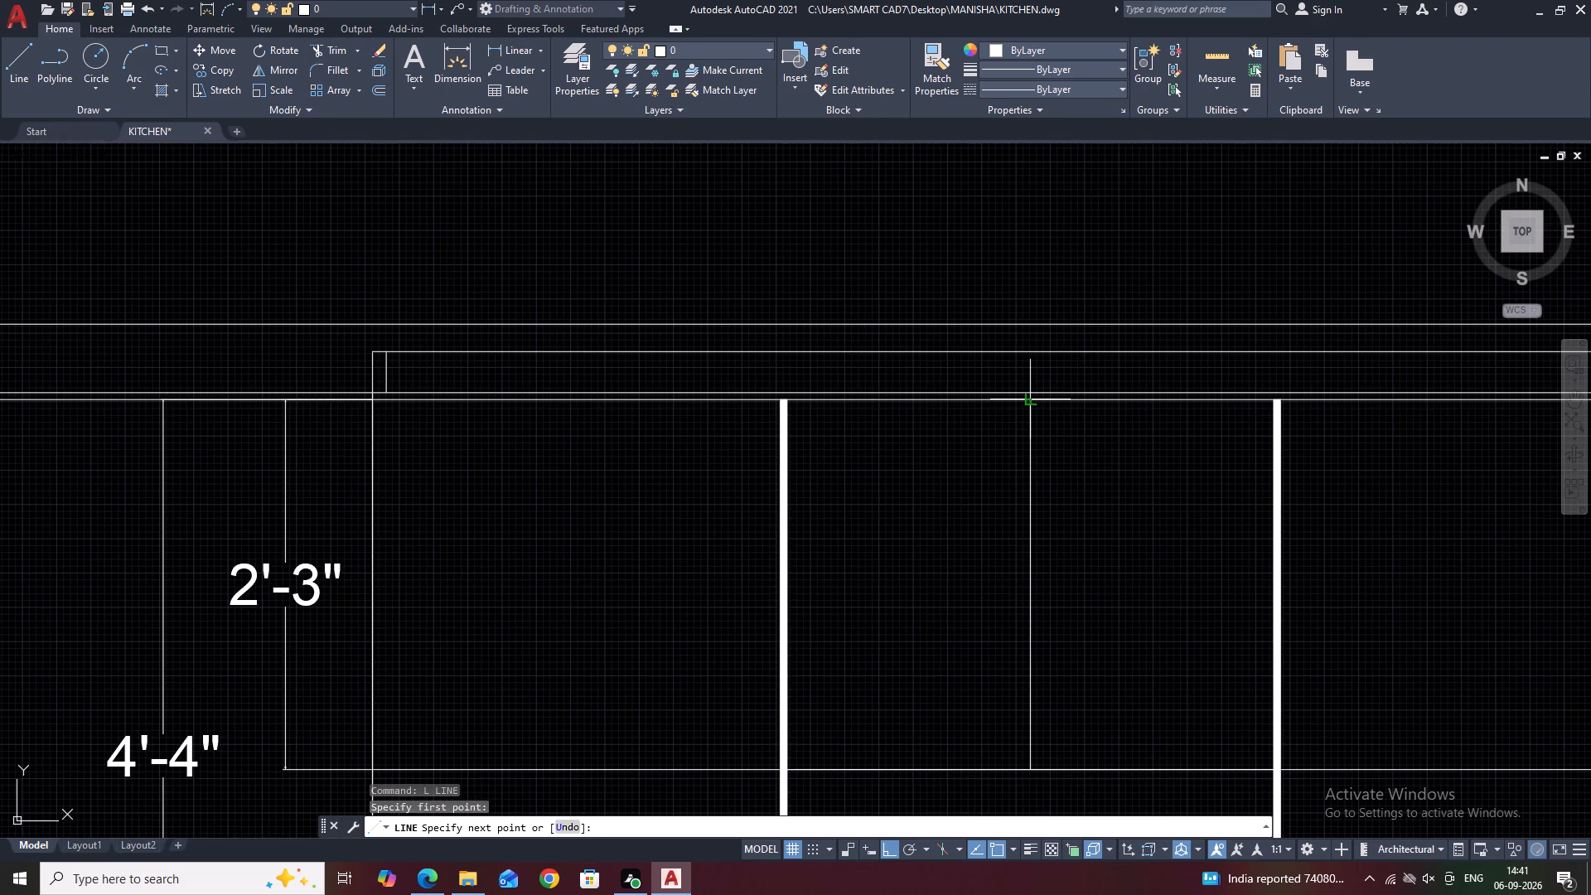
click(1034, 404)
key(space)
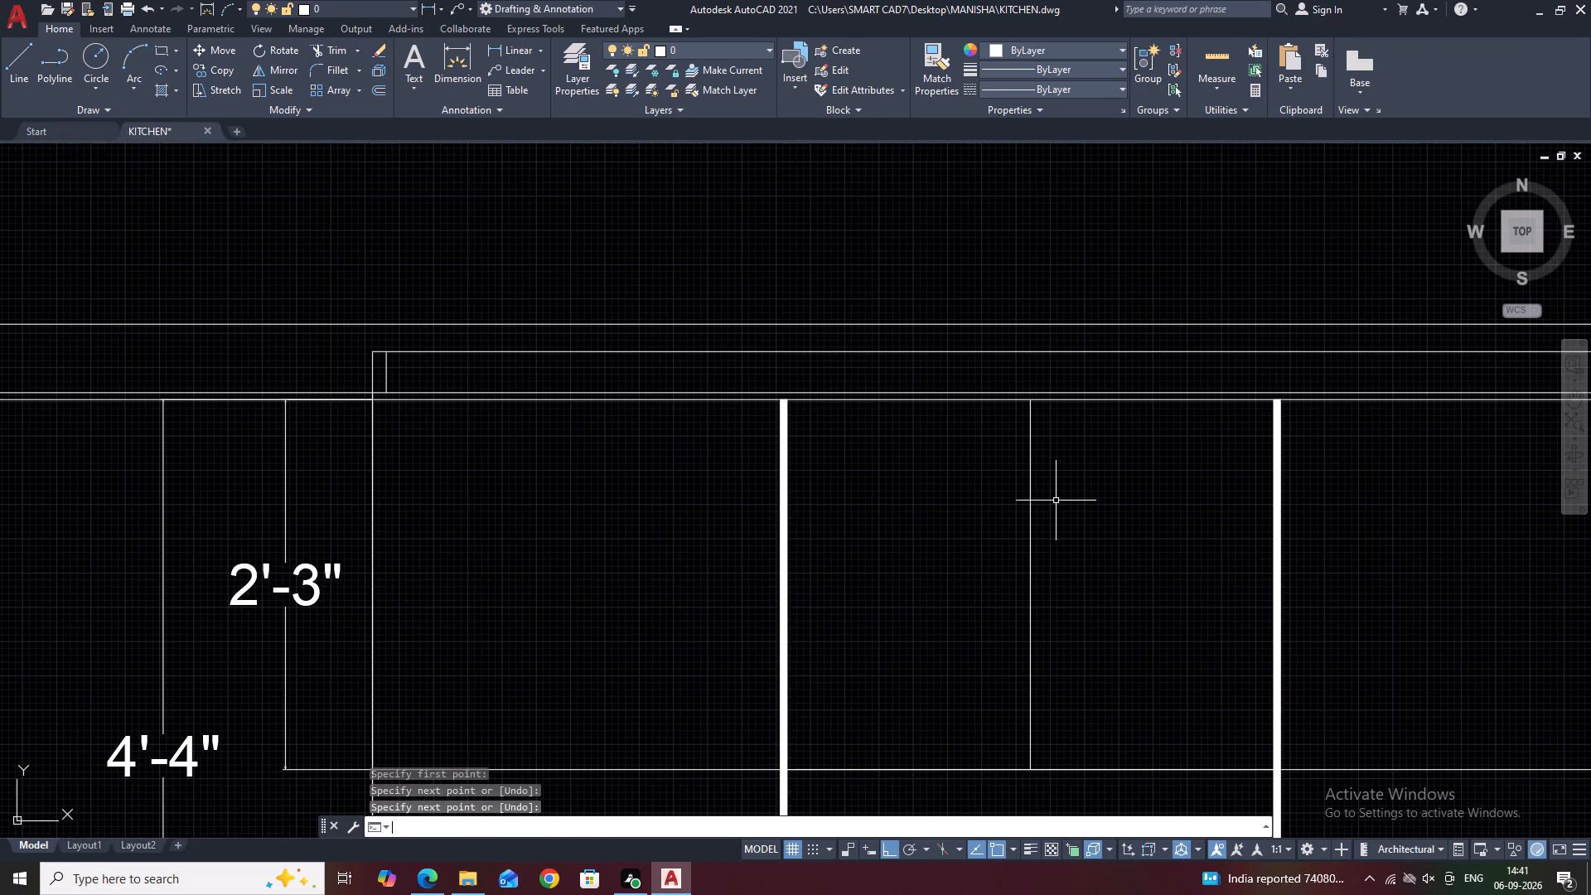
Delete the horizontal helper line across the 3' bay.
scroll(1018, 543, down, 2)
middle_drag(1197, 589, 1114, 565)
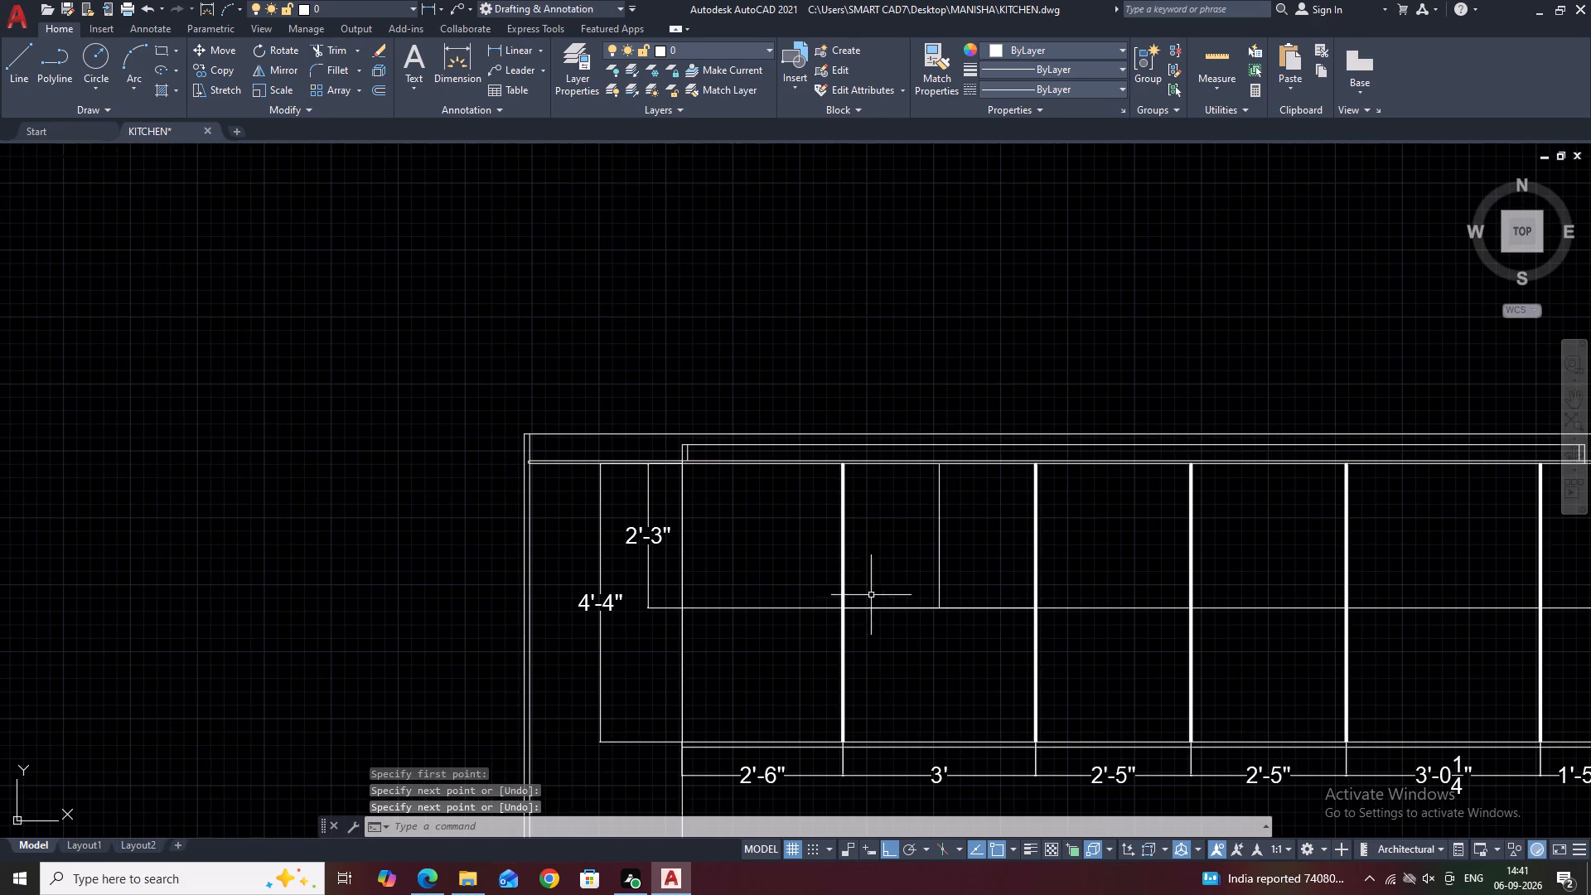
drag(800, 569, 844, 591)
click(1067, 646)
key(Delete)
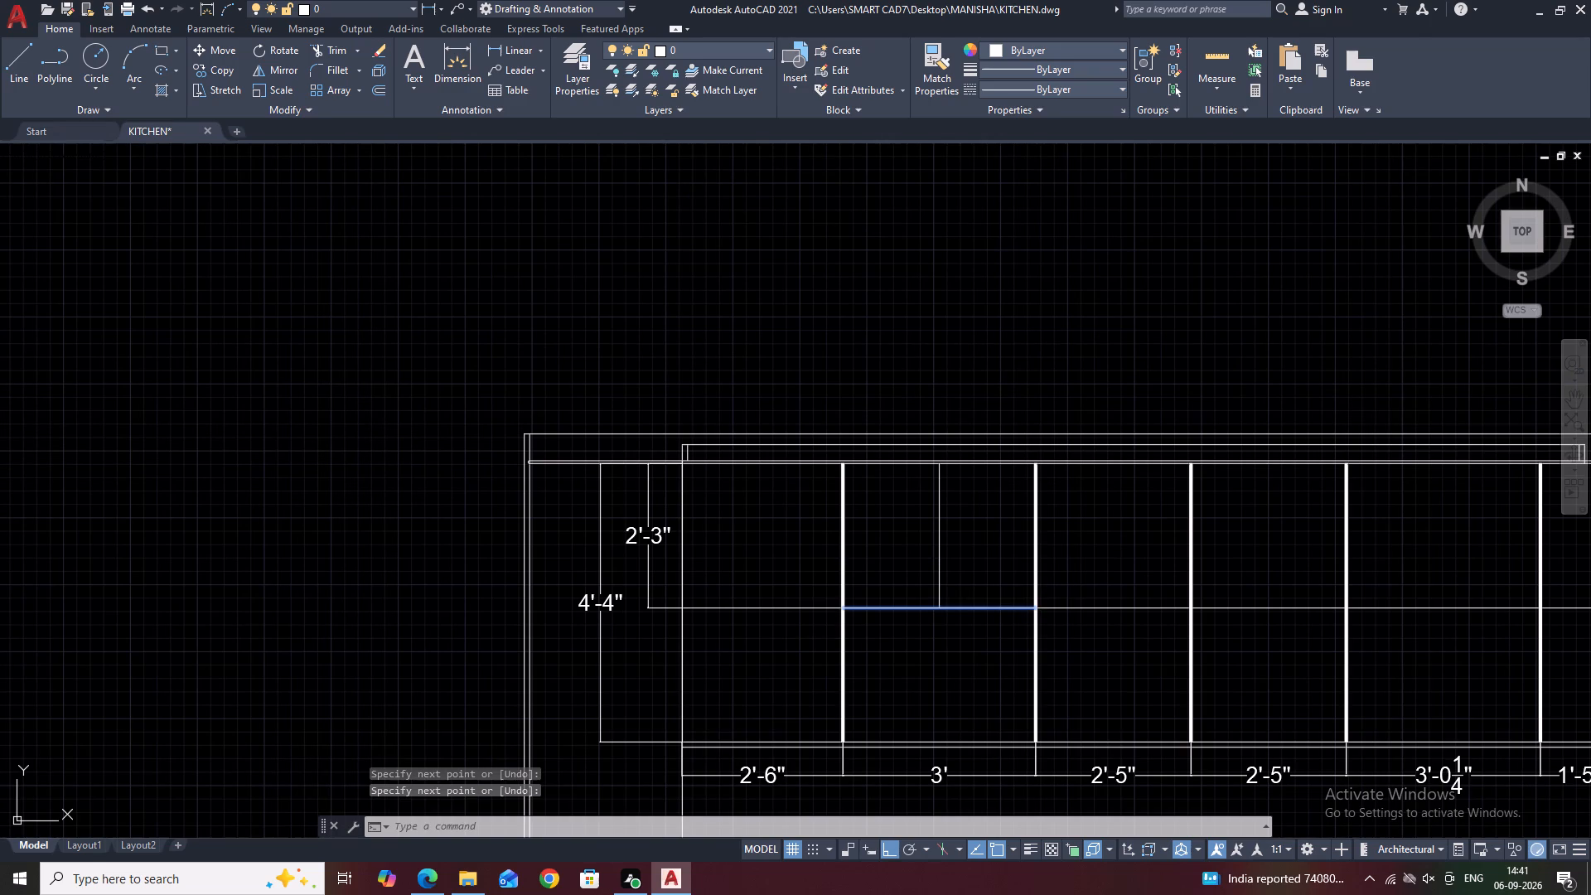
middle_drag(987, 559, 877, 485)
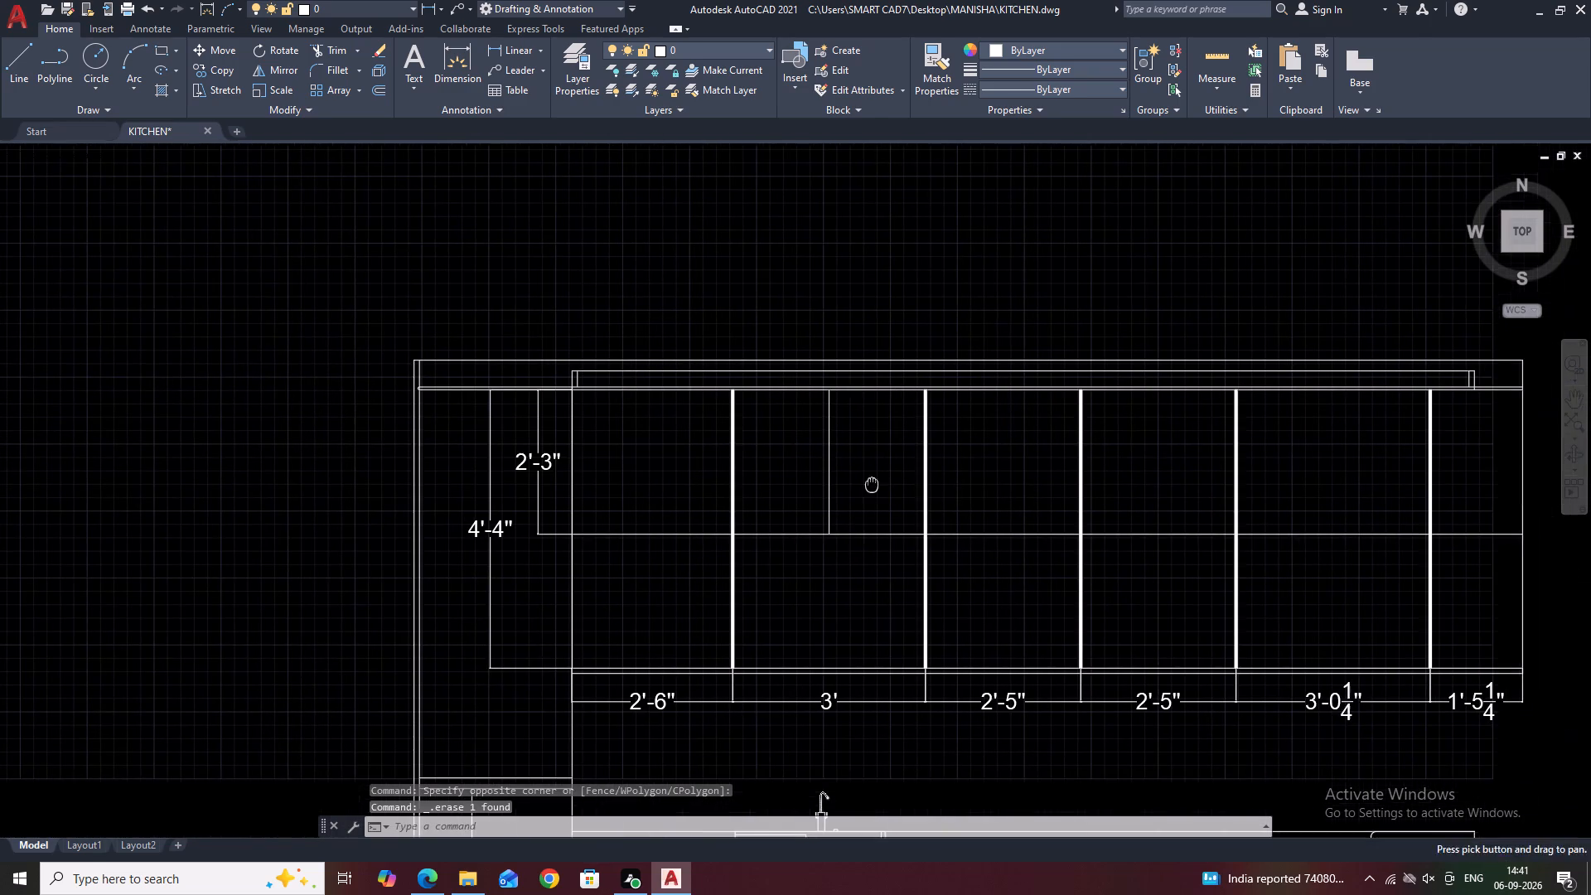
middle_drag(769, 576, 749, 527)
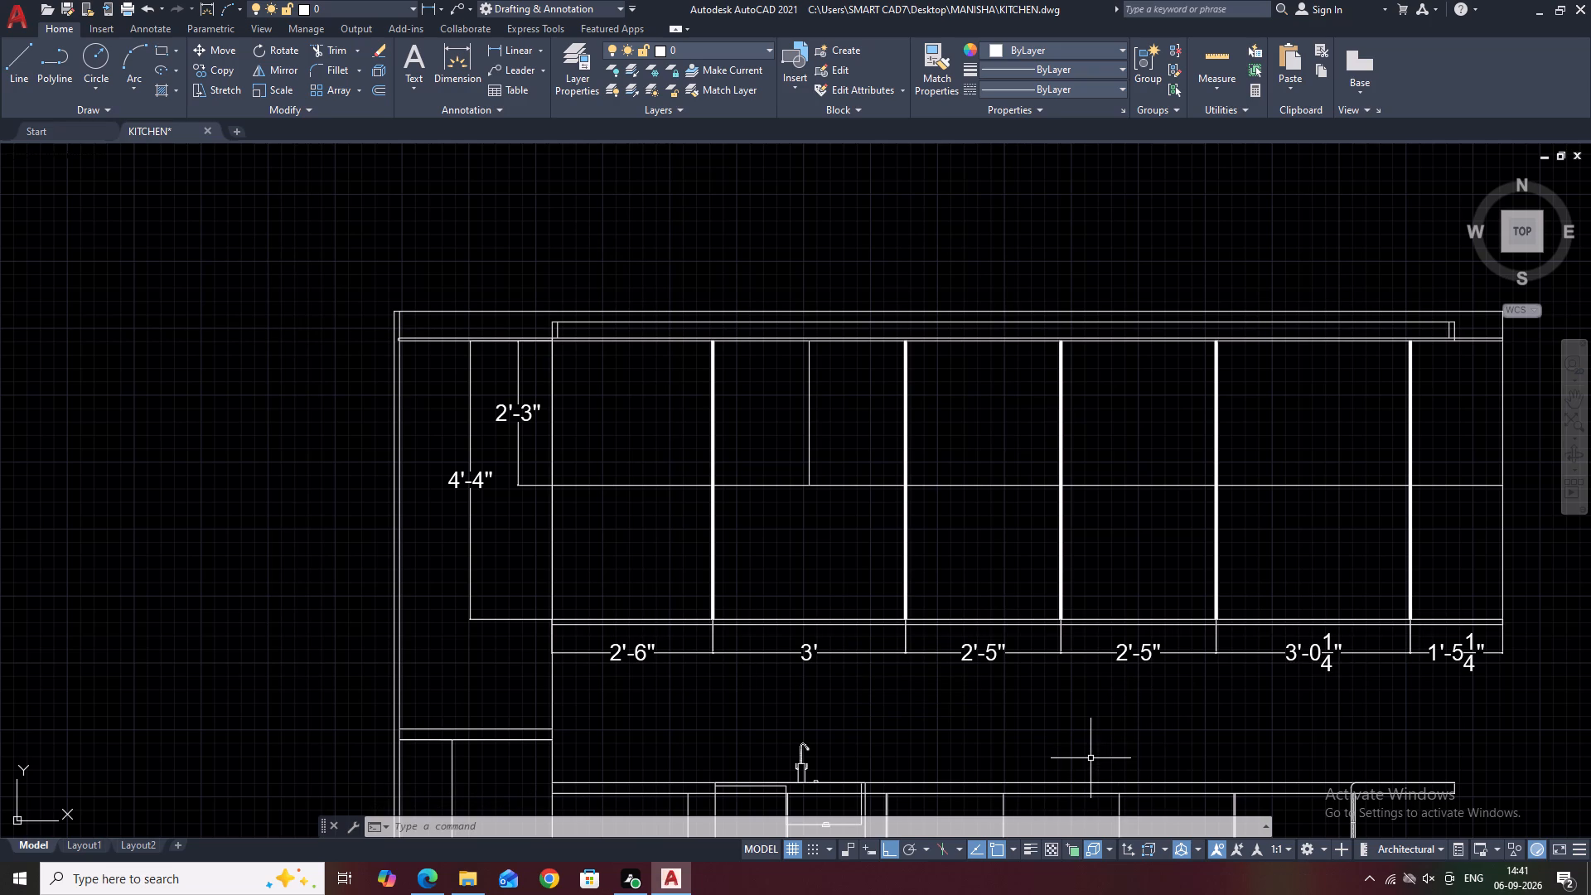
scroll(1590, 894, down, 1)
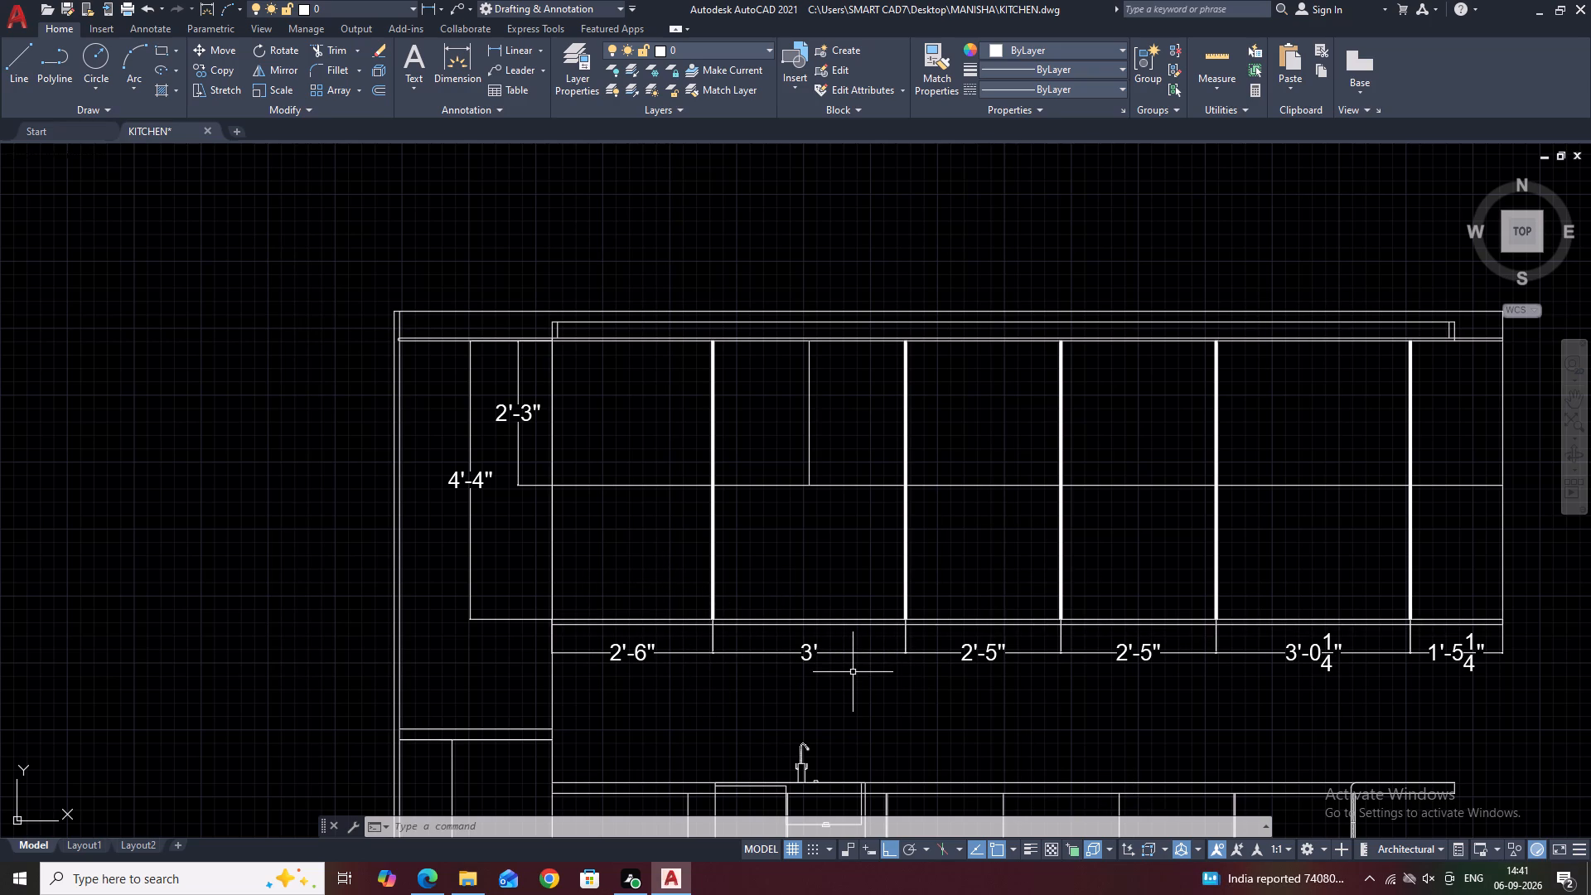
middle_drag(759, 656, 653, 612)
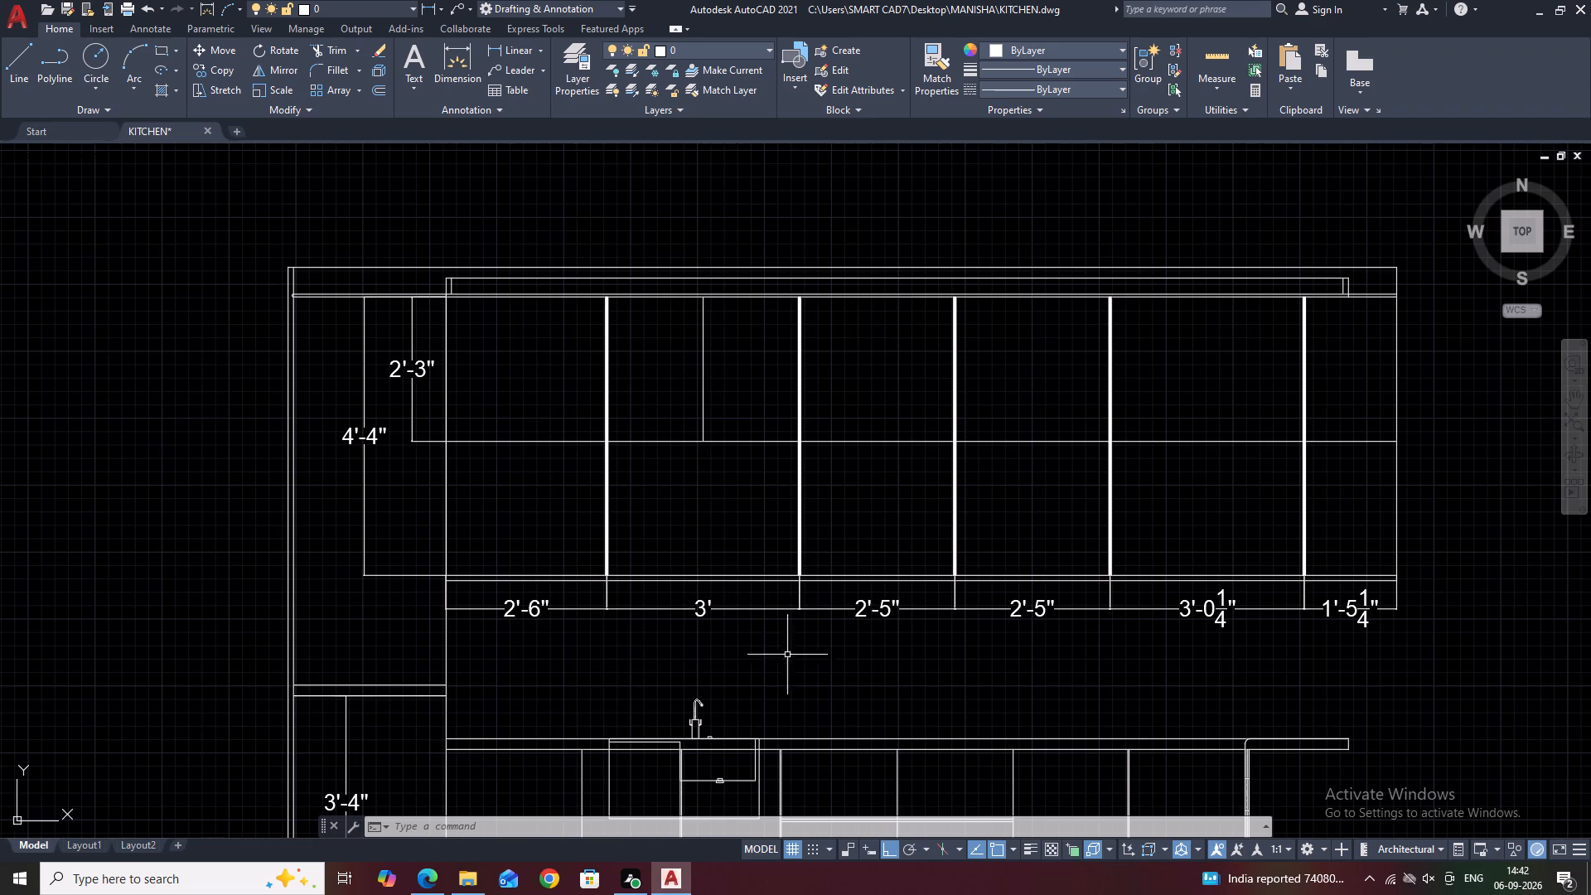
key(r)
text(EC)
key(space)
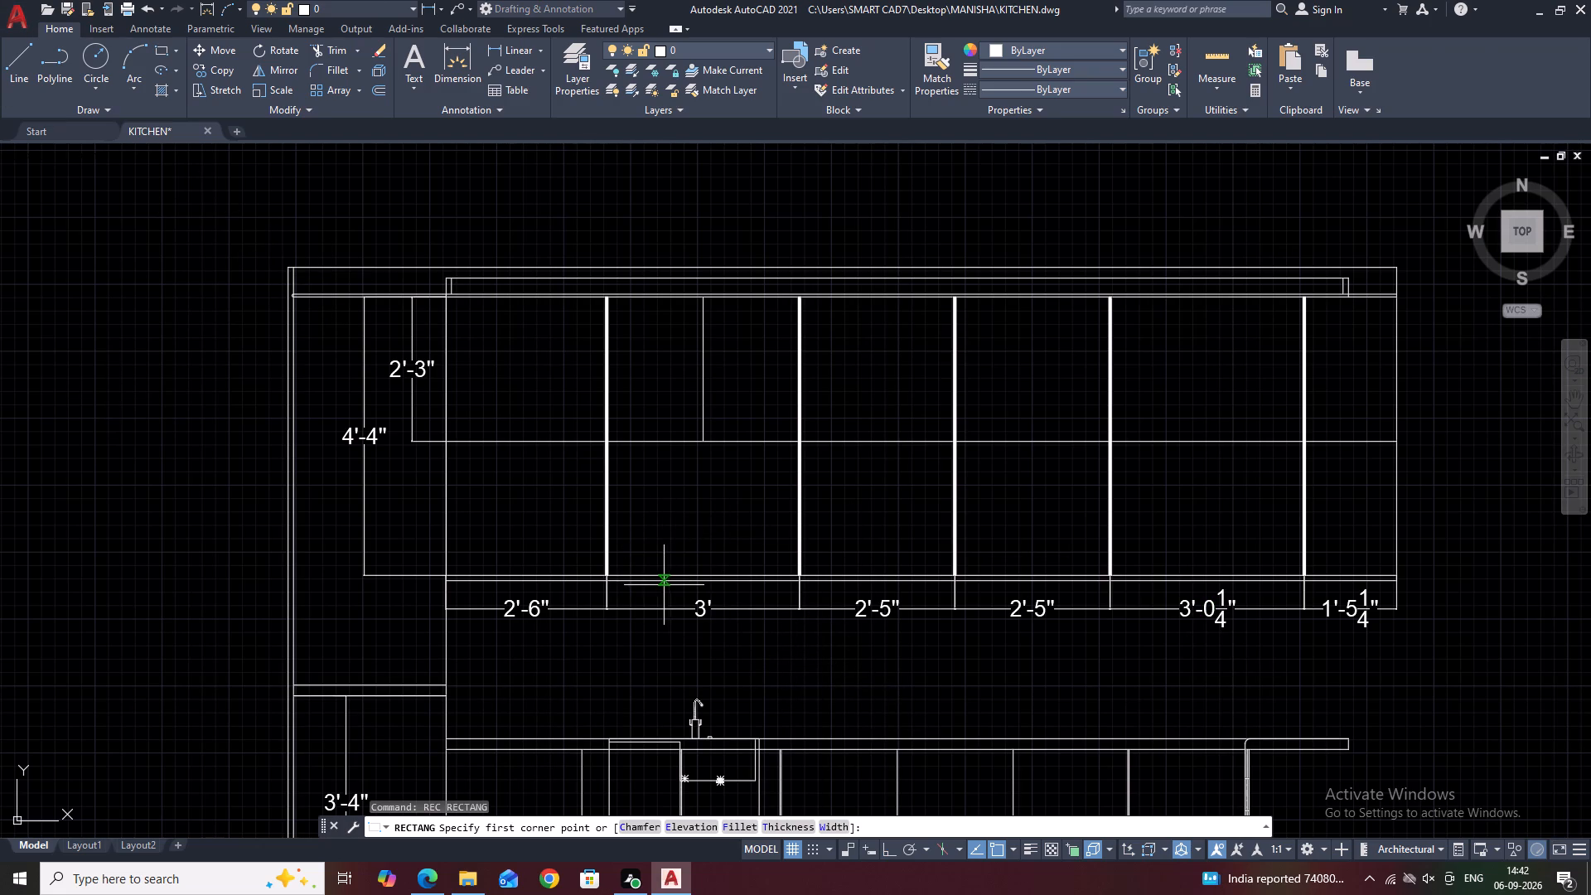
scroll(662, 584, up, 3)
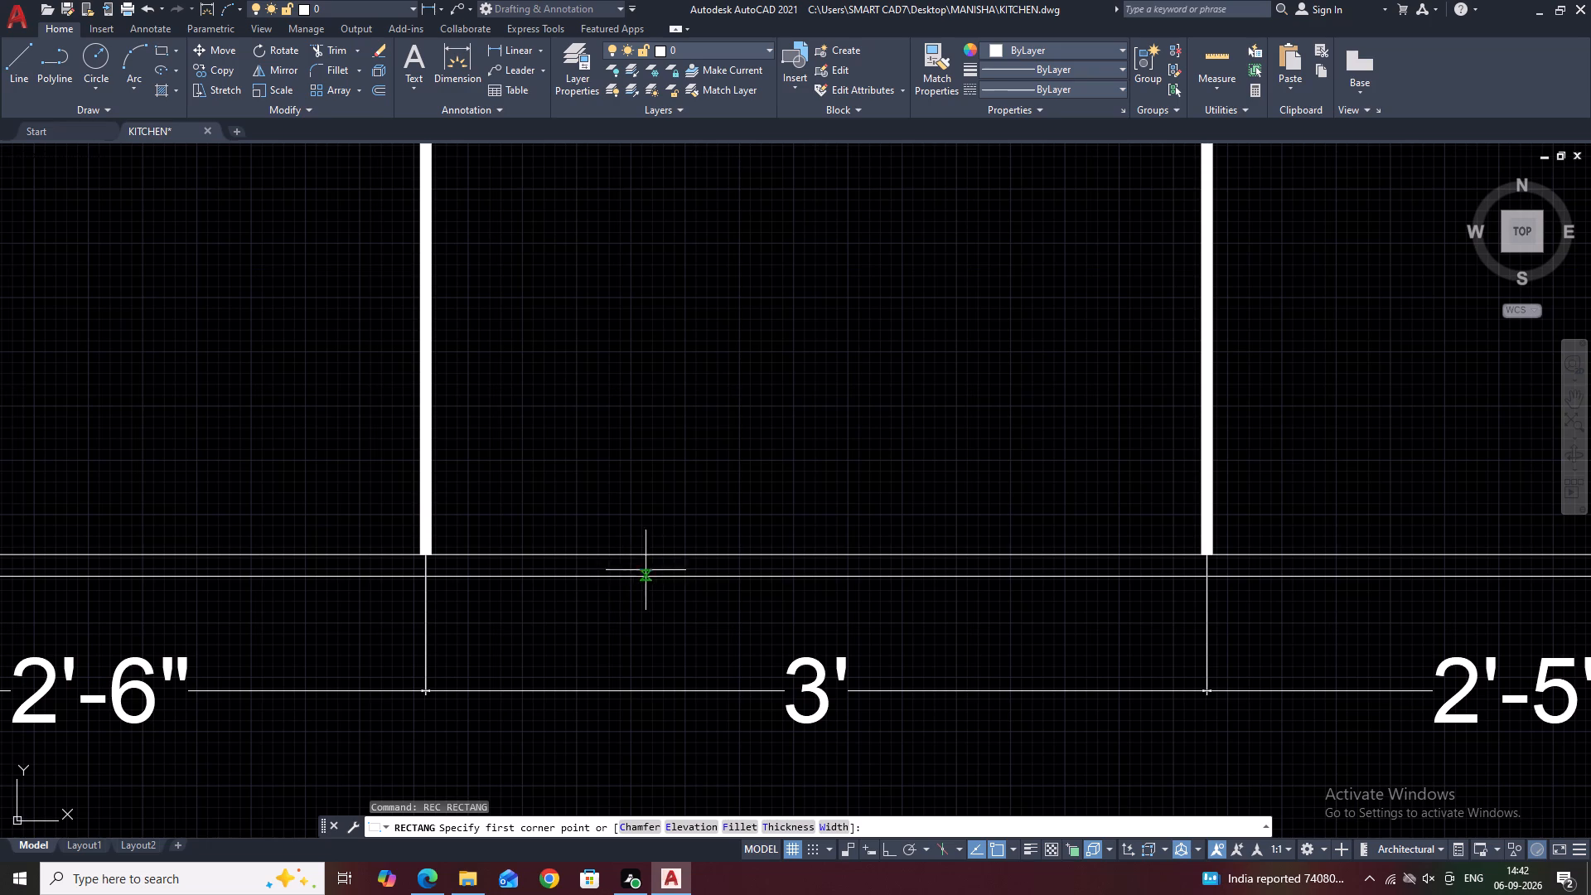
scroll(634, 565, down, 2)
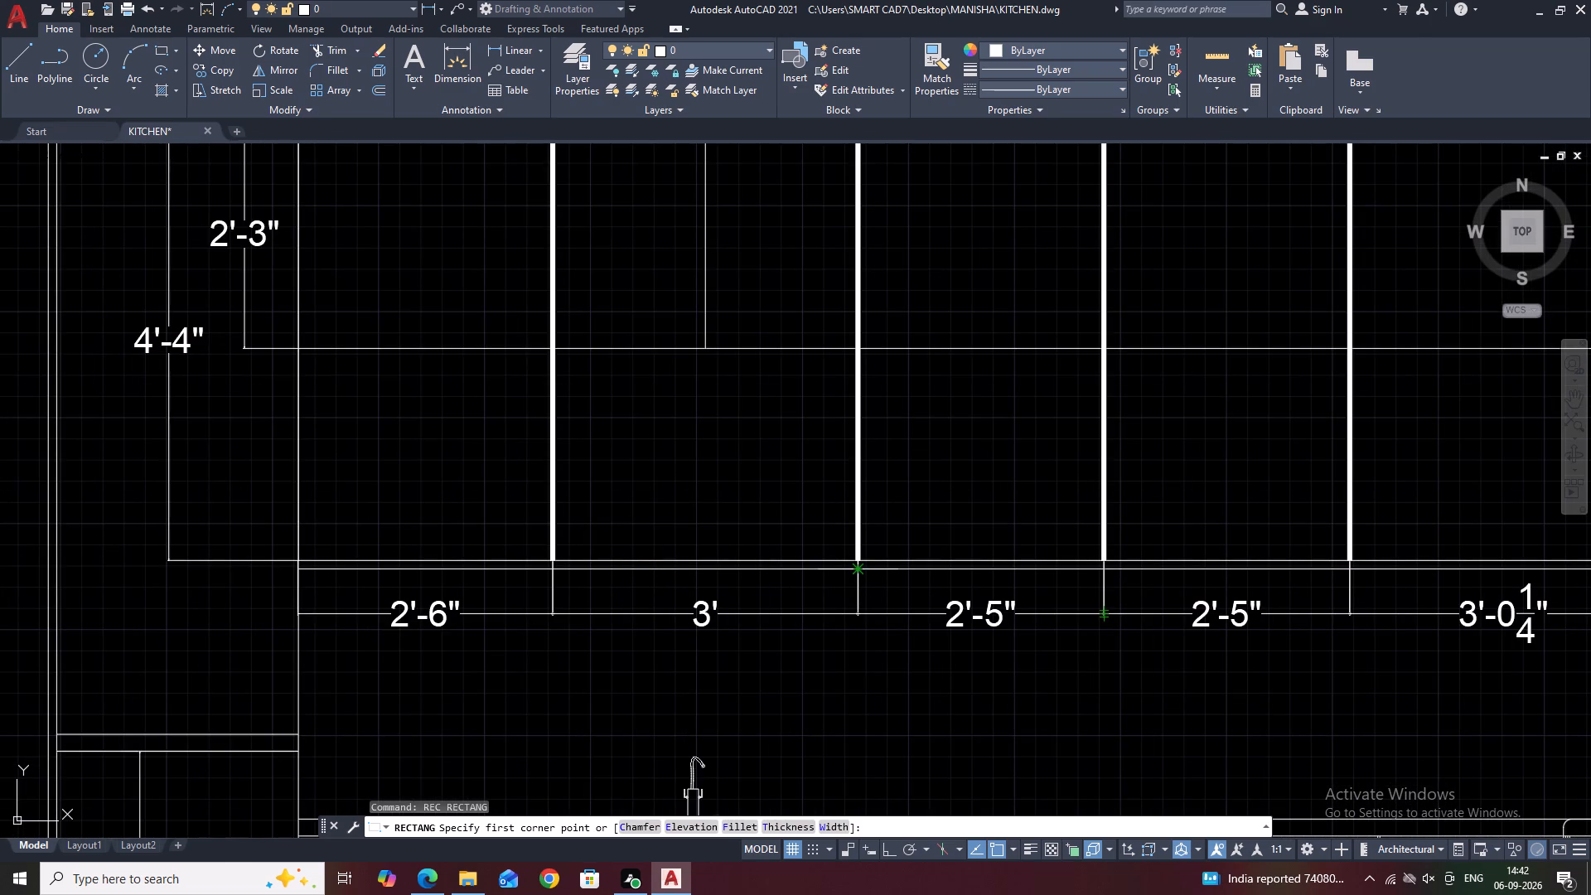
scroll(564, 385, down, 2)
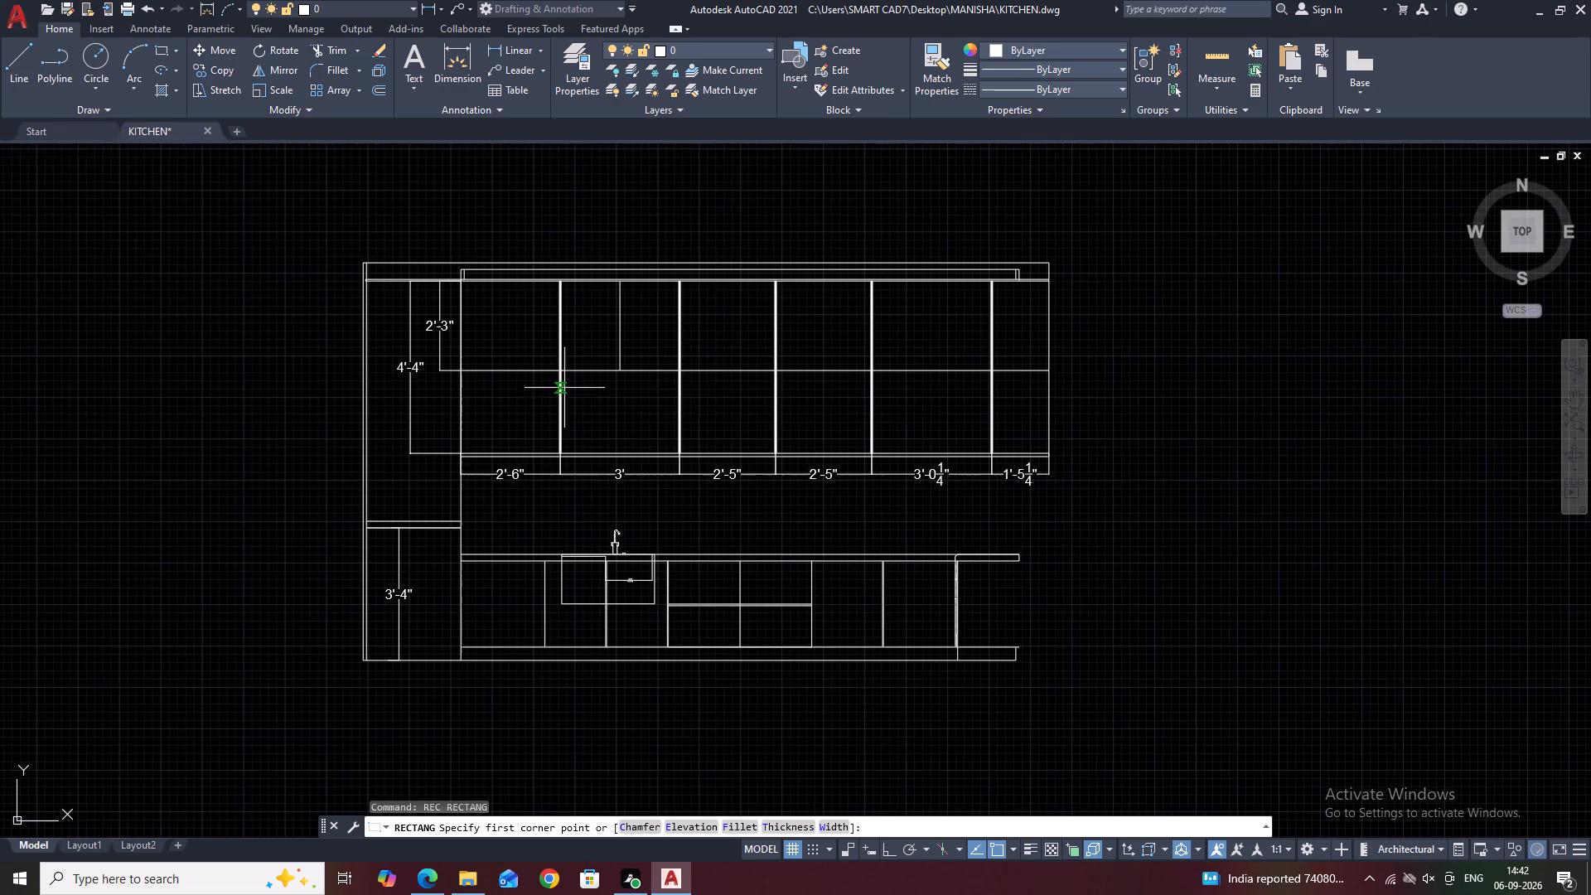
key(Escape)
Draw a horizontal helper line along the mid-height divider across the first 2'-5" bay, next to the 3' bay.
middle_drag(728, 388, 525, 432)
key(l)
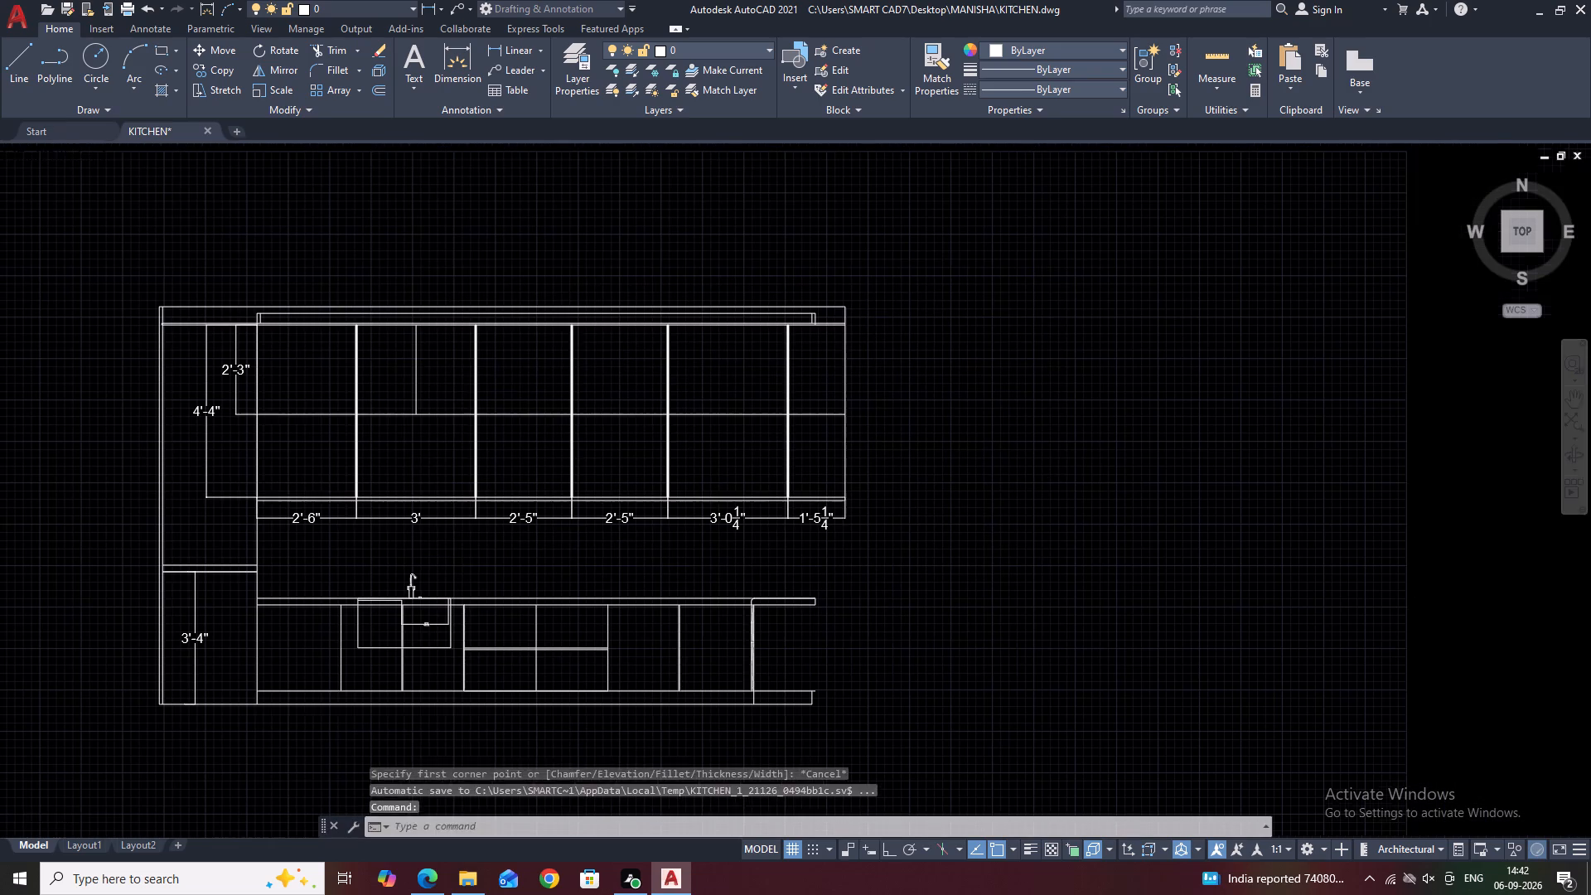
key(space)
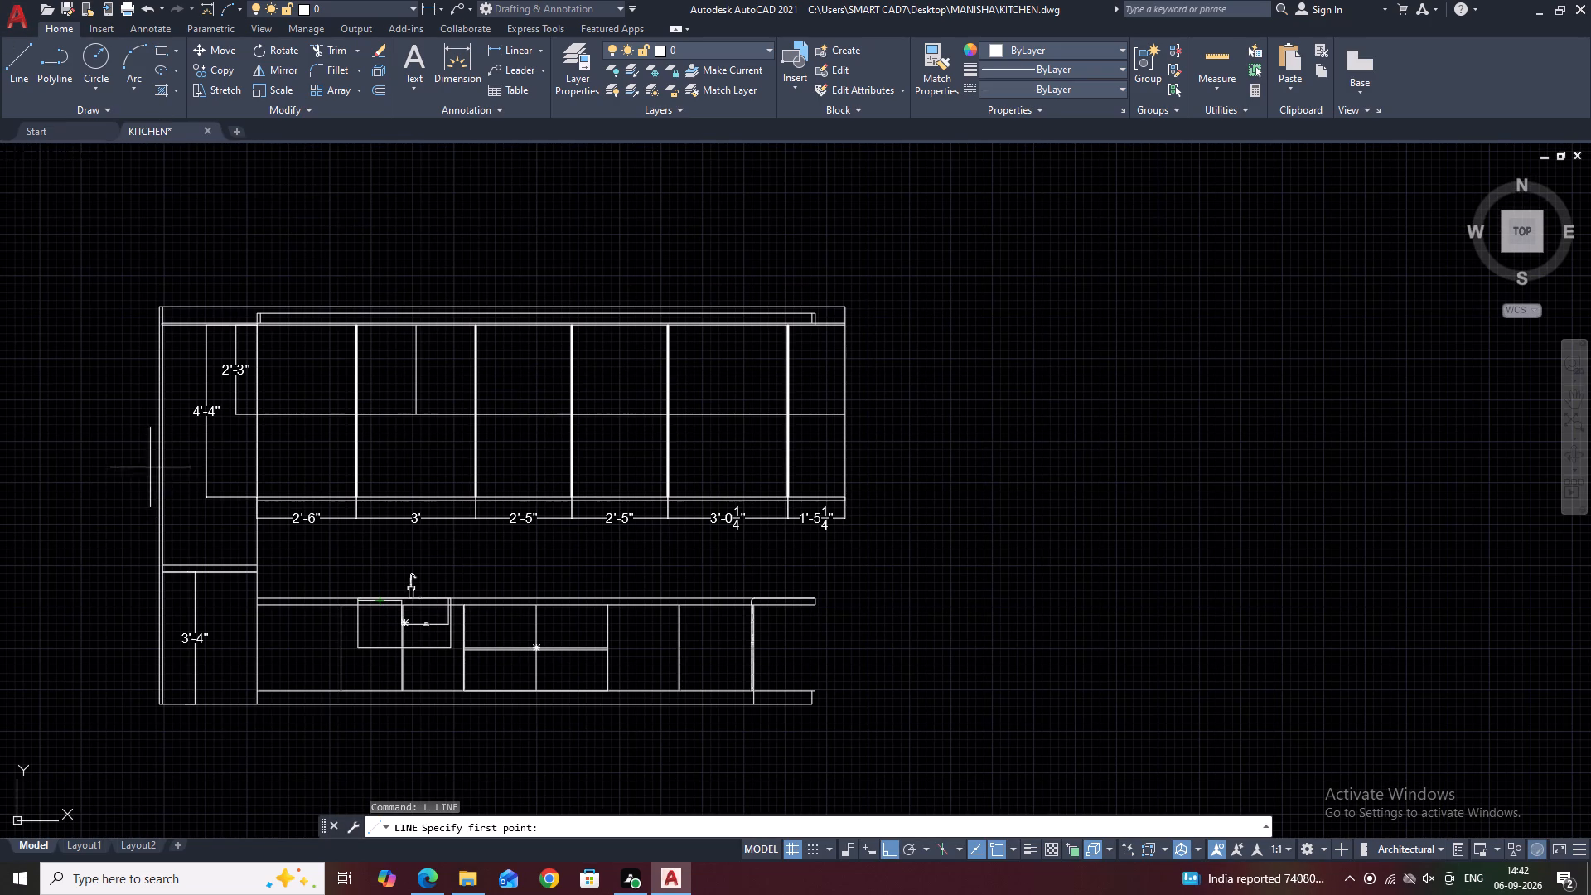
key(l)
key(space)
scroll(500, 438, up, 2)
click(437, 376)
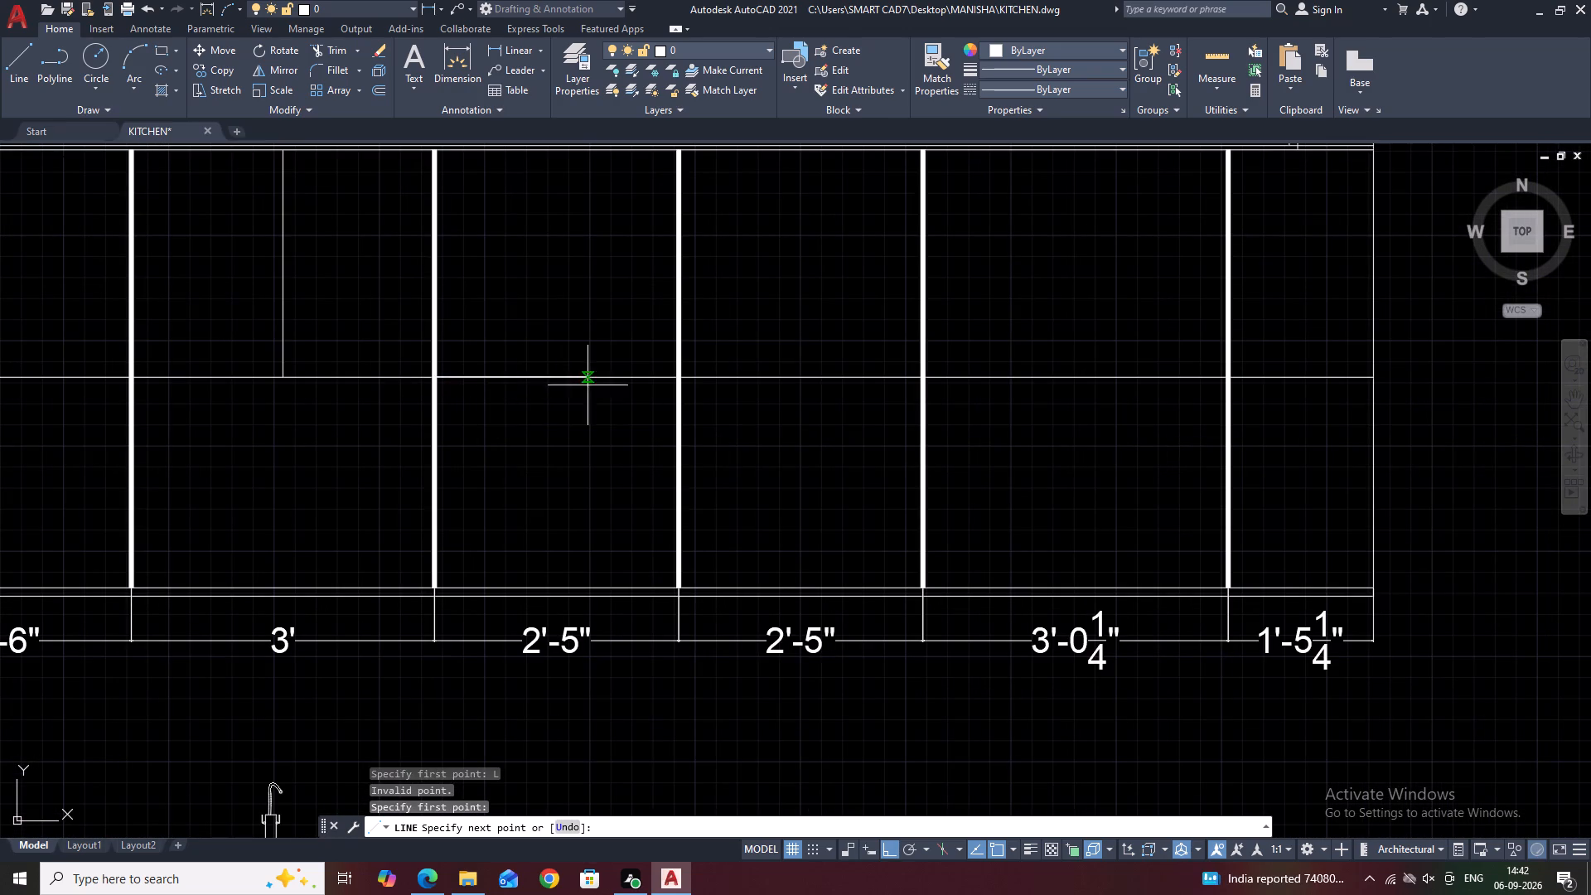
click(680, 376)
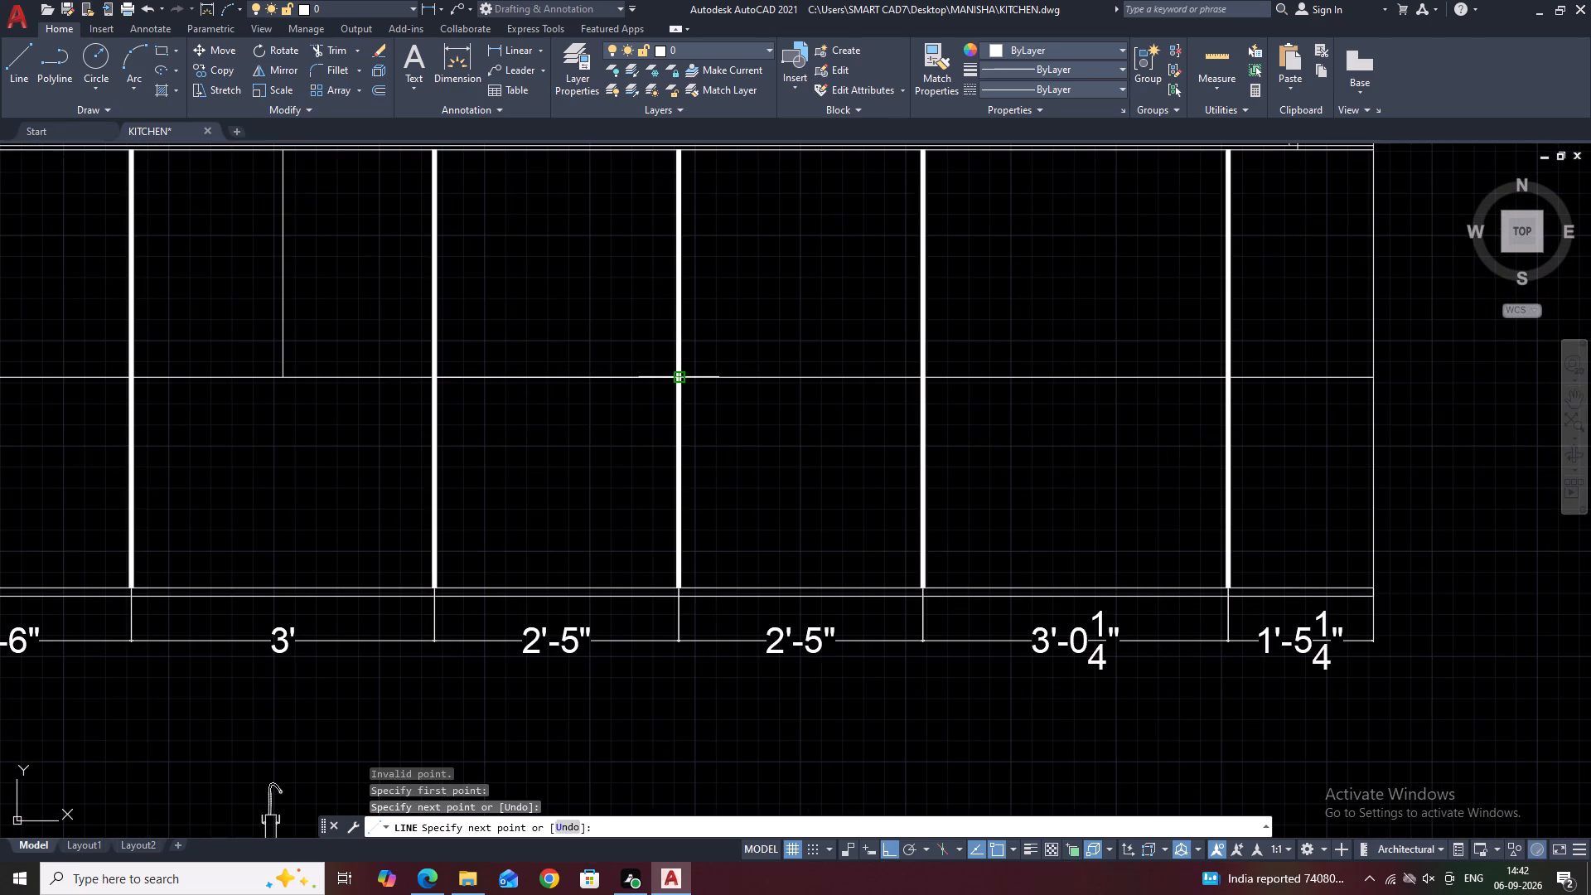
key(space)
click(679, 378)
key(space)
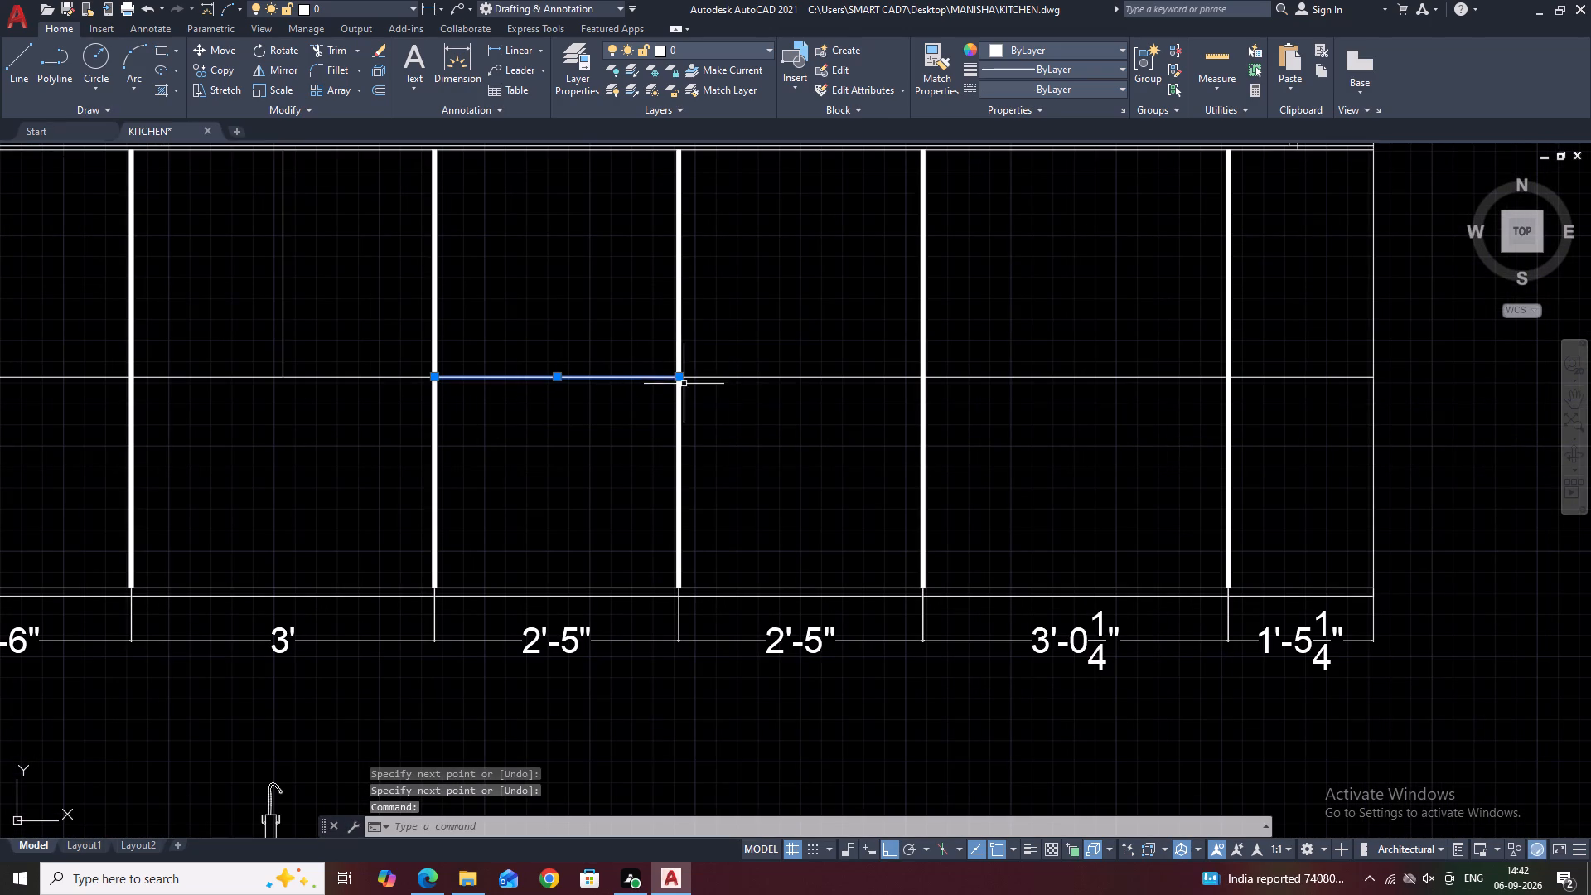
key(Escape)
Draw separate helper lines along the mid-height divider across the second 2'-5" bay and the 3'-0 1/4" bay.
key(l)
key(space)
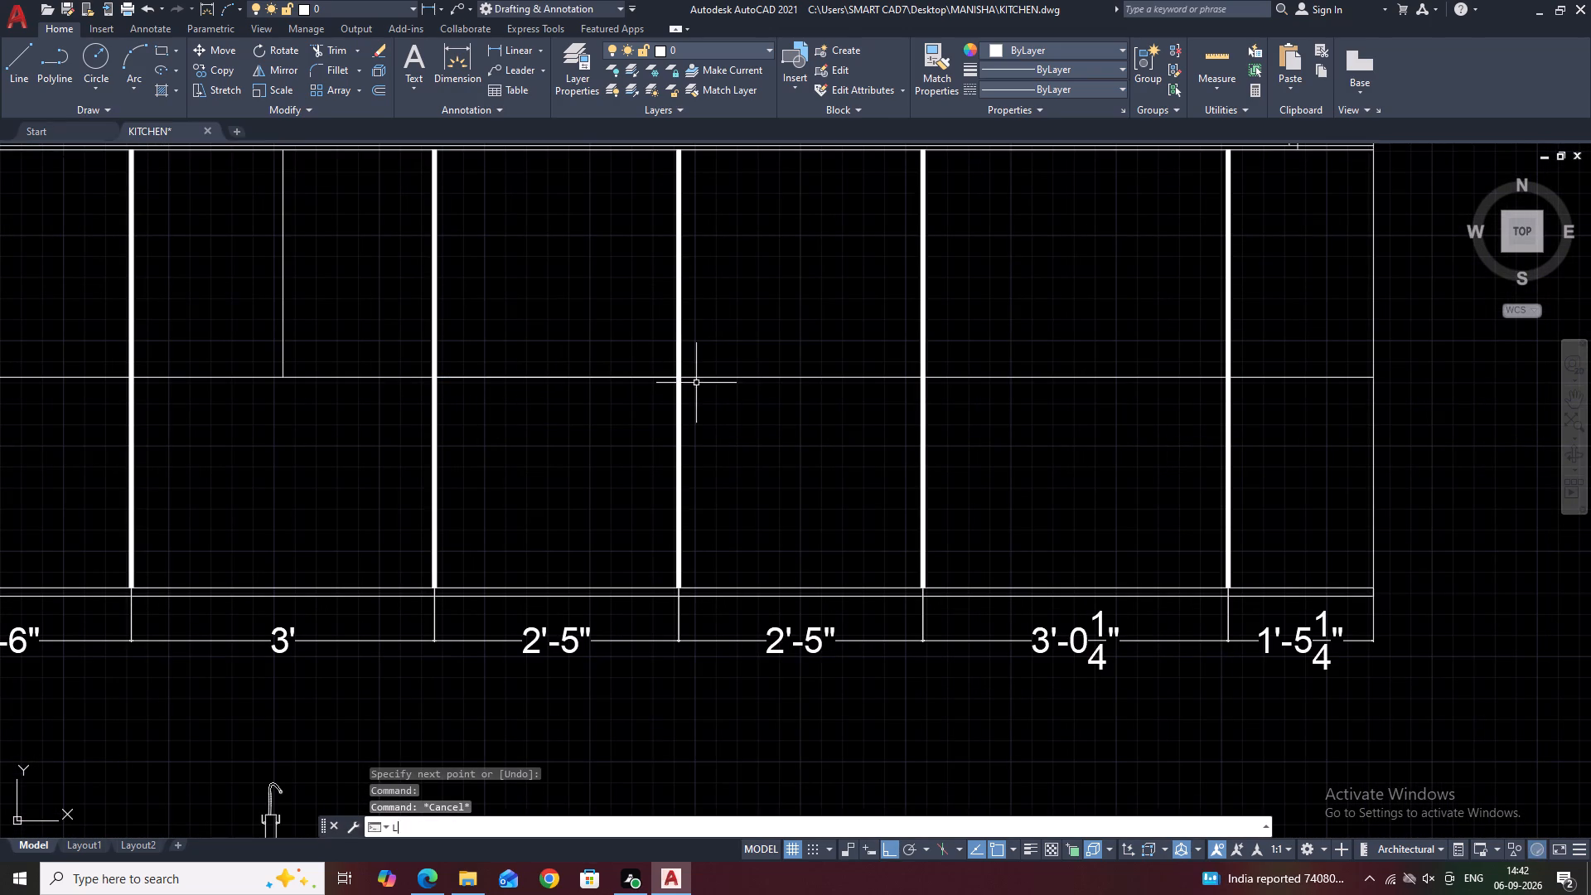
click(680, 378)
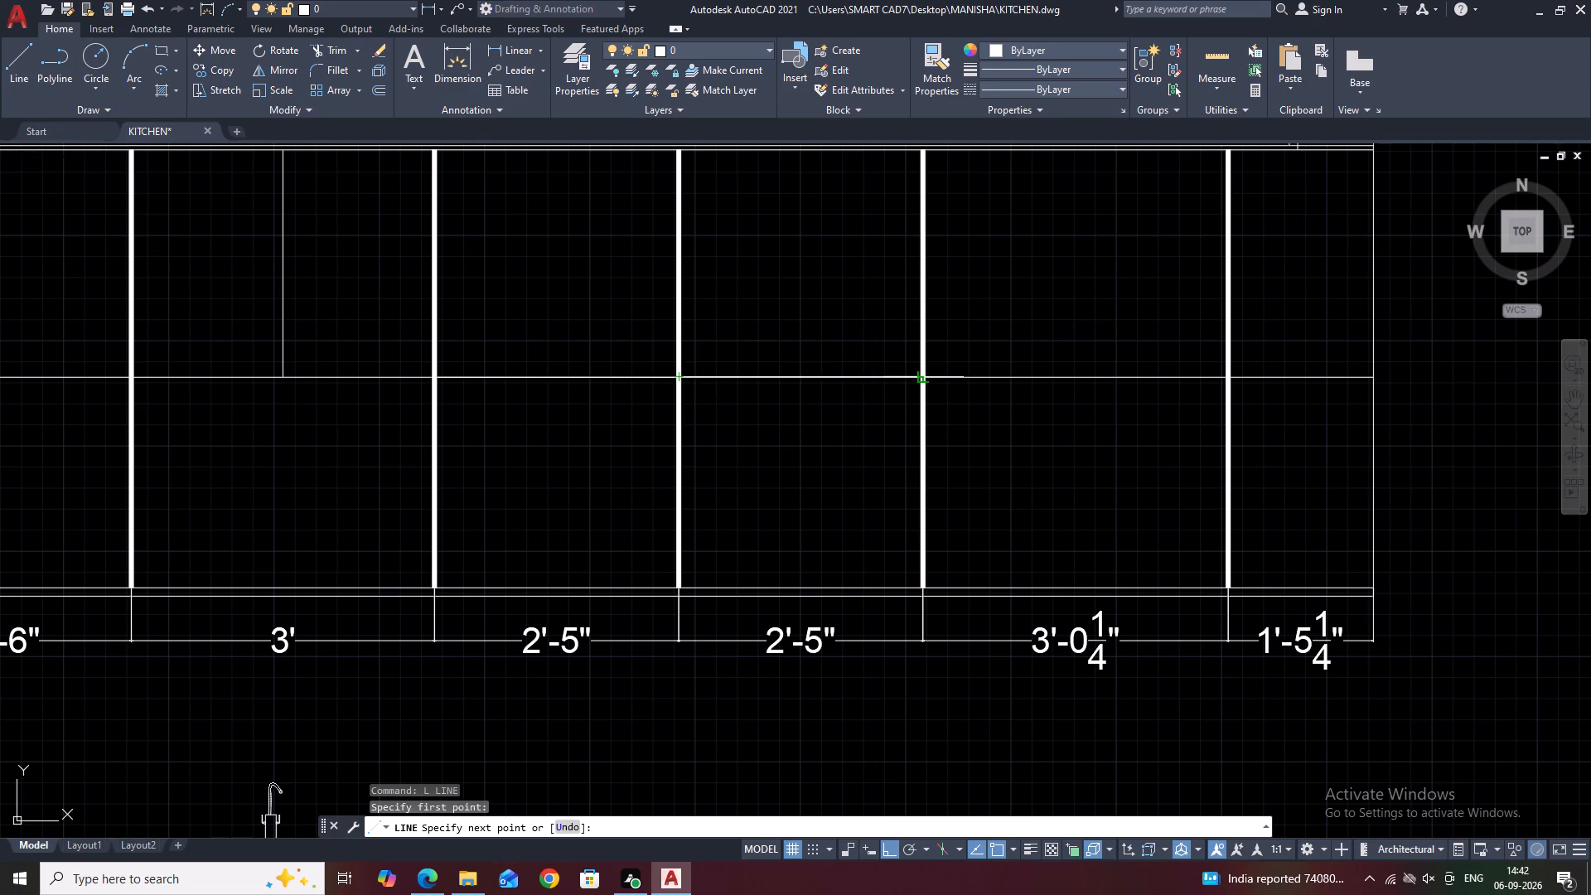
click(926, 376)
key(space)
scroll(601, 467, down, 2)
scroll(724, 439, up, 2)
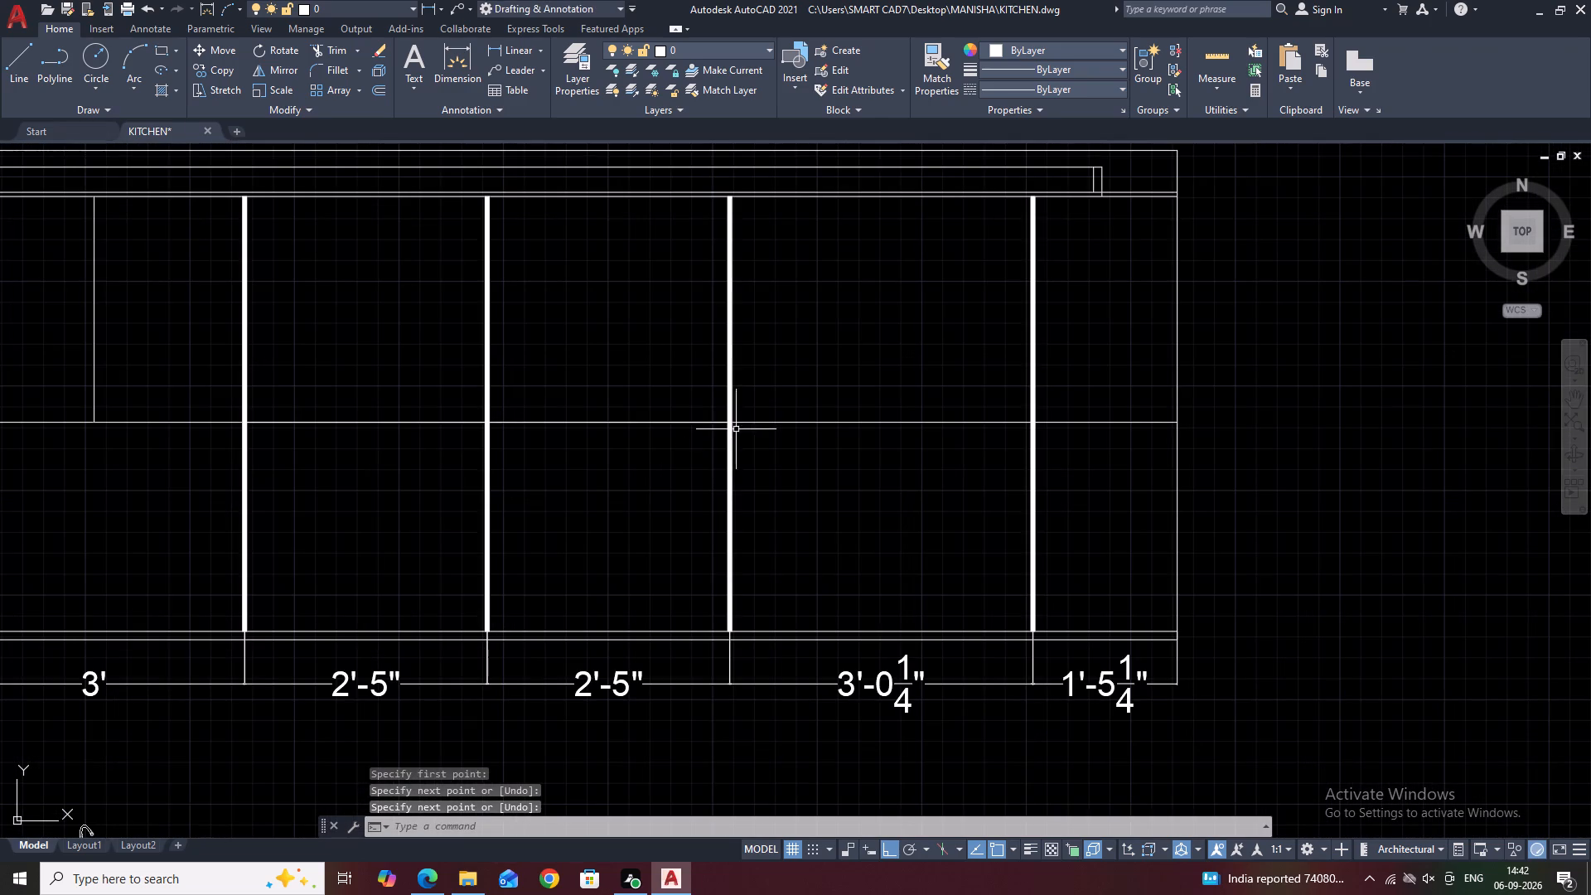
key(space)
click(730, 423)
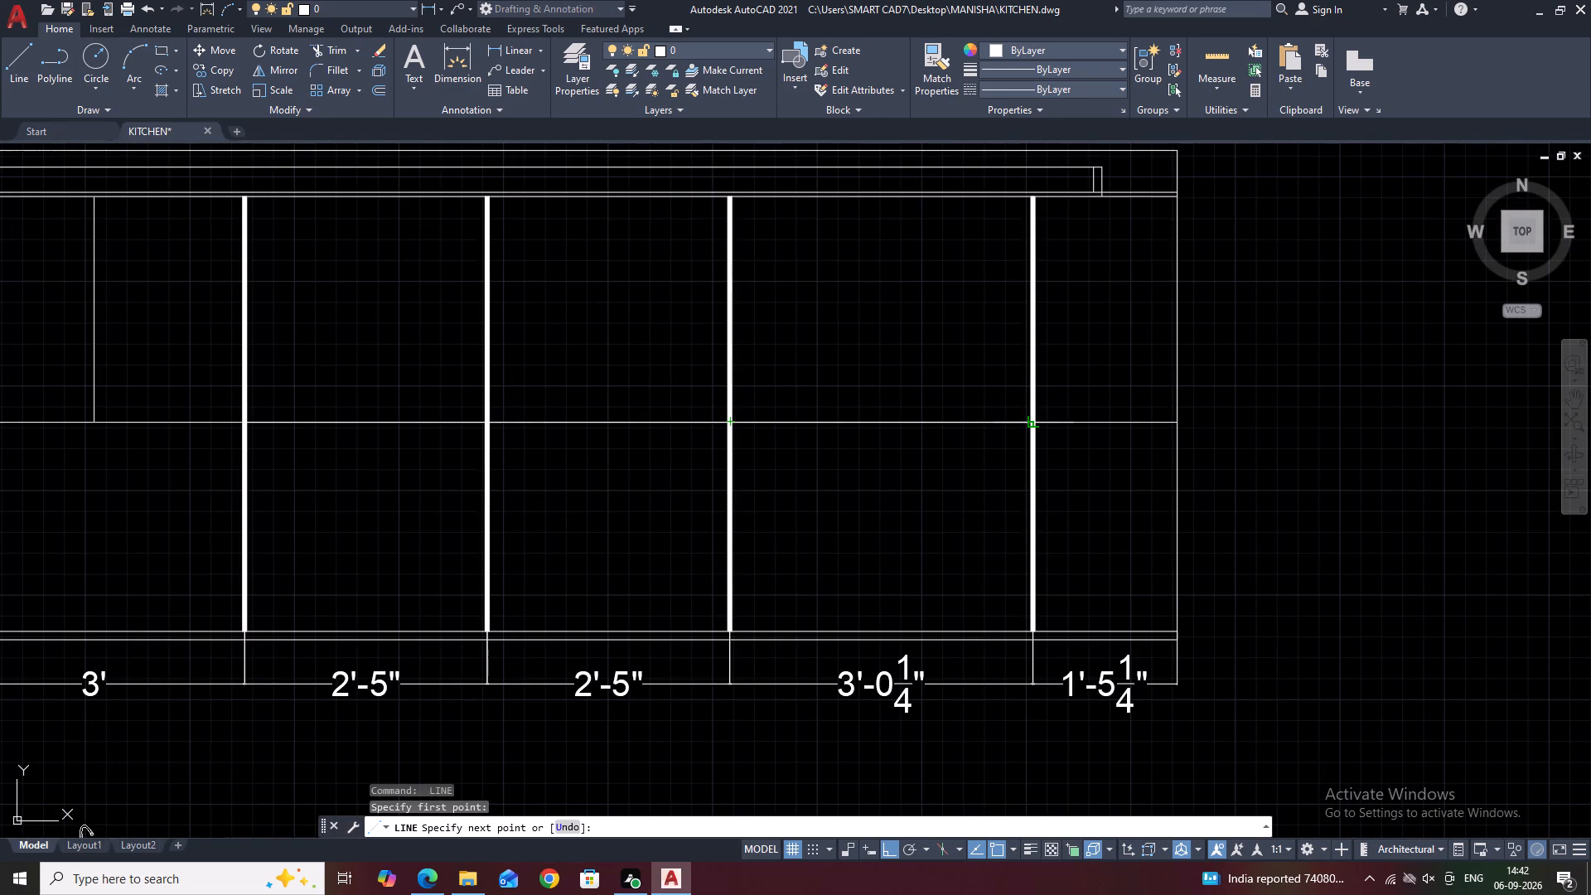
click(1037, 423)
key(Escape)
Draw vertical lines from the helper lines' midpoints to the cabinets' top edge in the second 2'-5" bay and the 3'-0 1/4" bay.
middle_drag(902, 418, 933, 490)
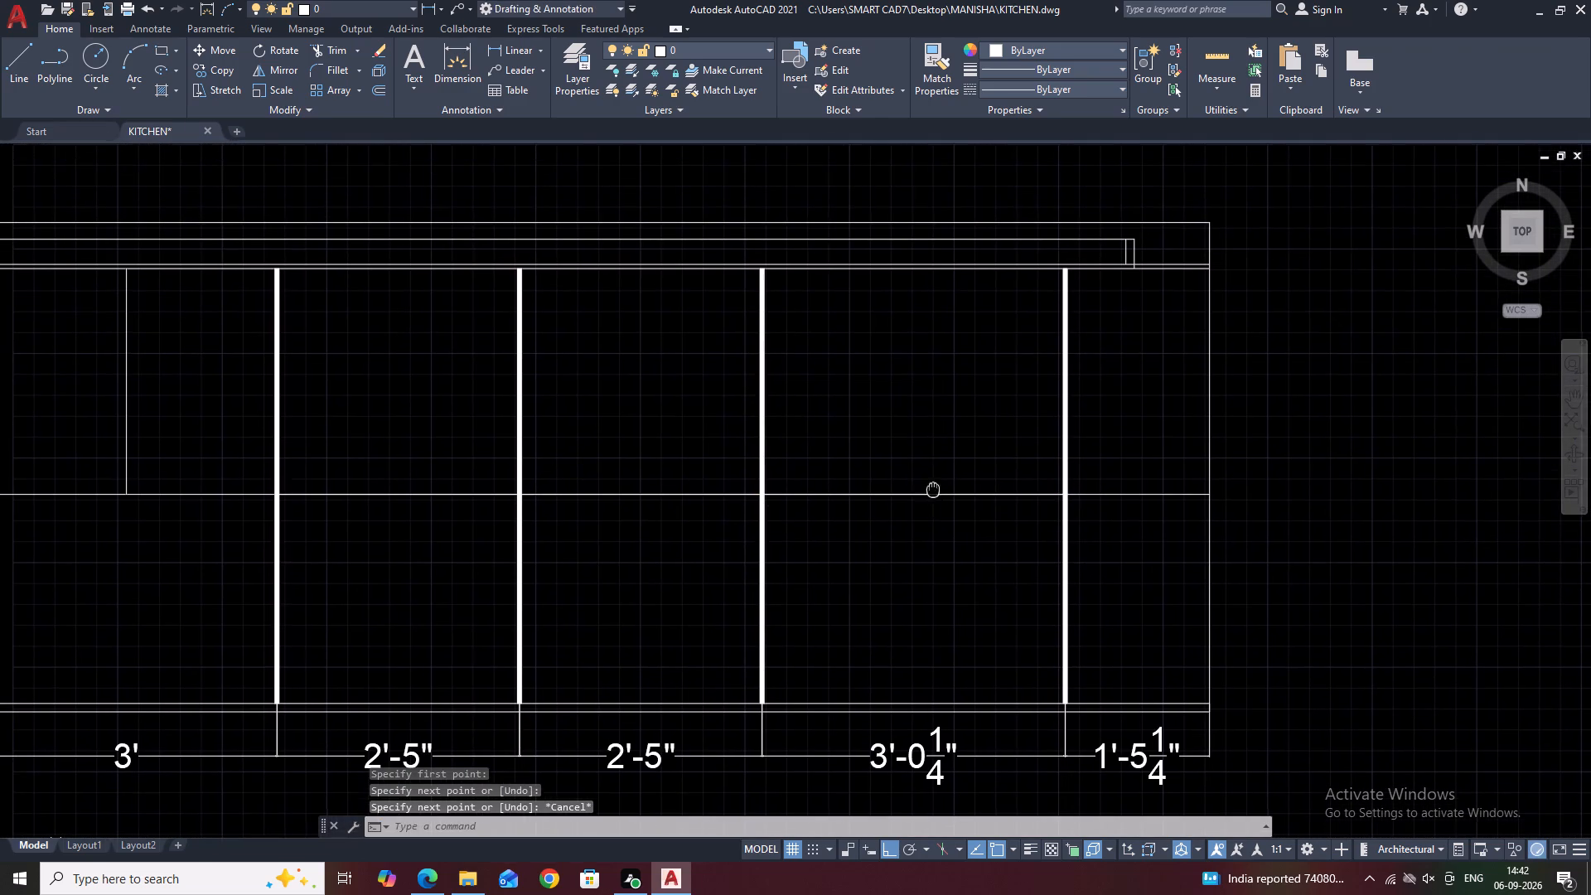
key(l)
key(space)
click(640, 492)
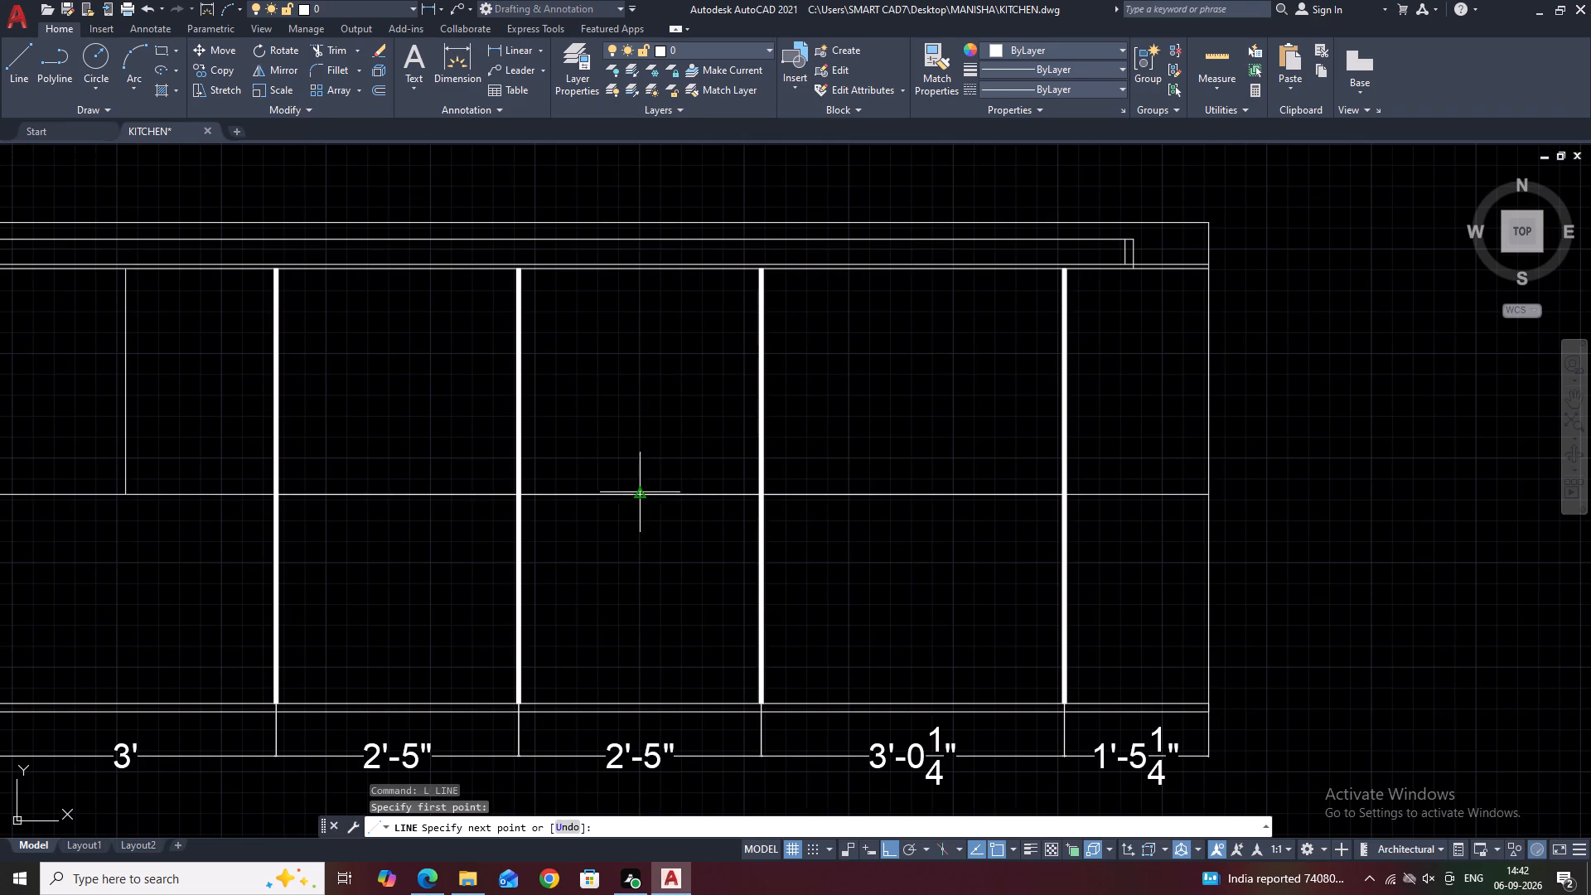
click(636, 273)
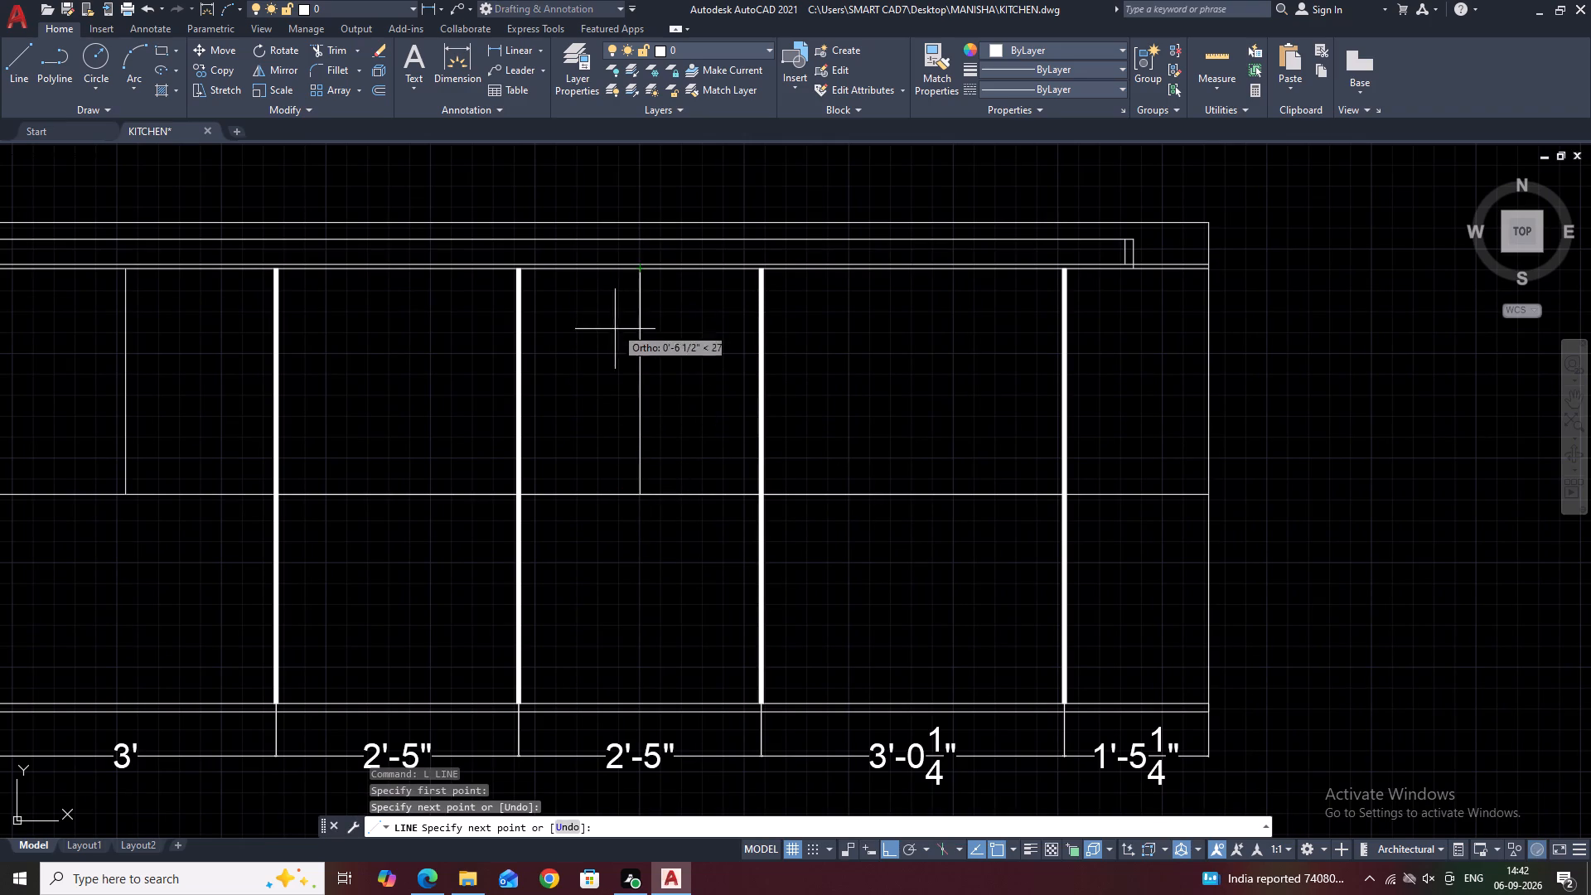
key(Escape)
key(space)
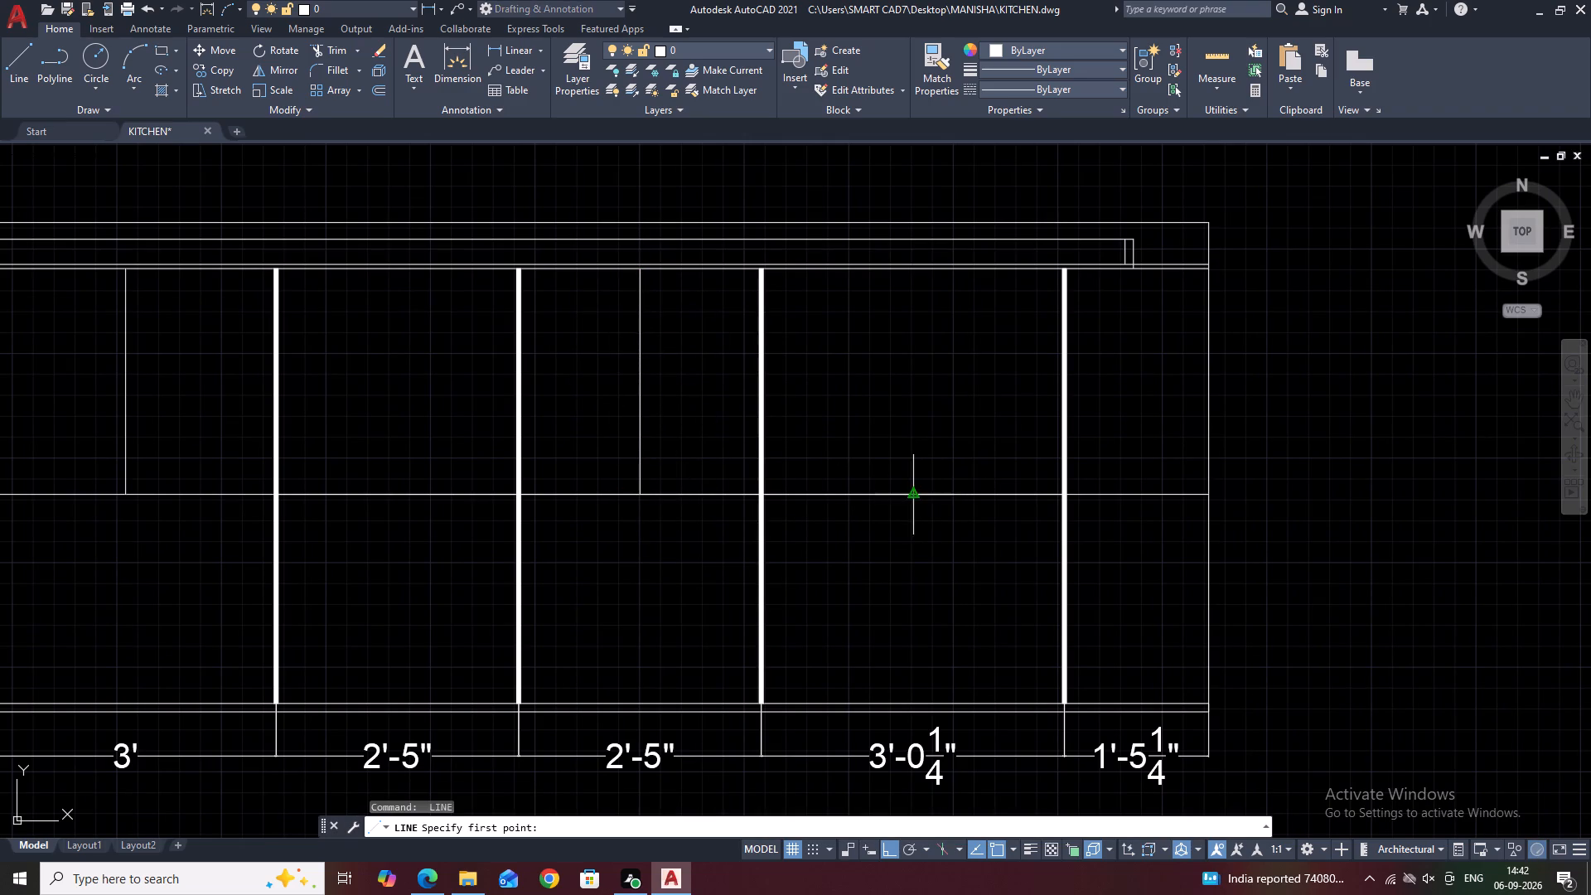
click(912, 493)
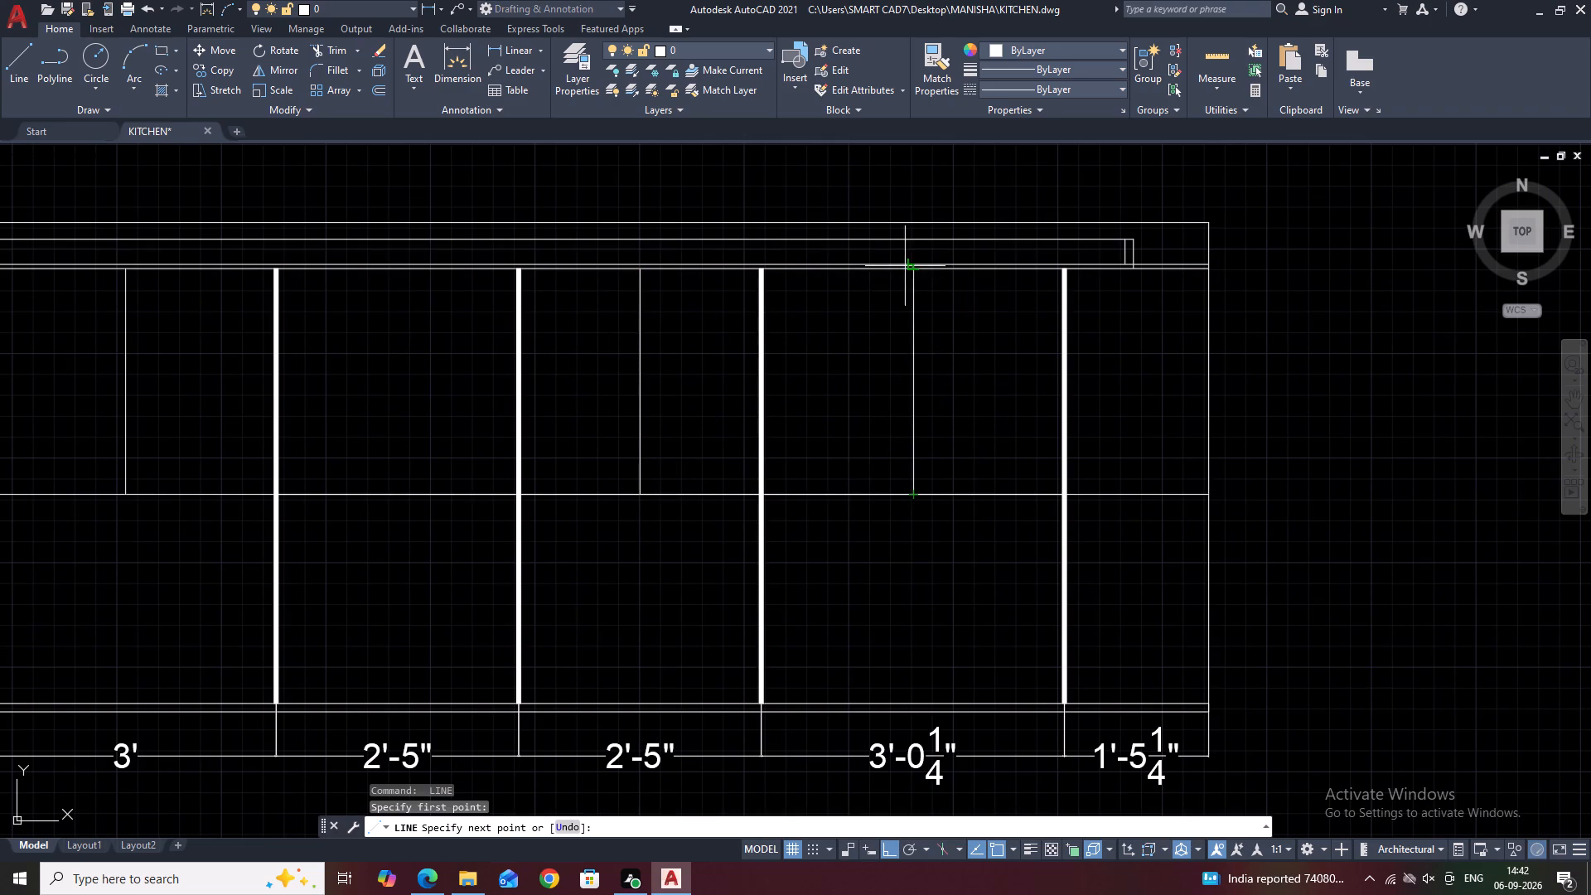
click(916, 268)
key(Escape)
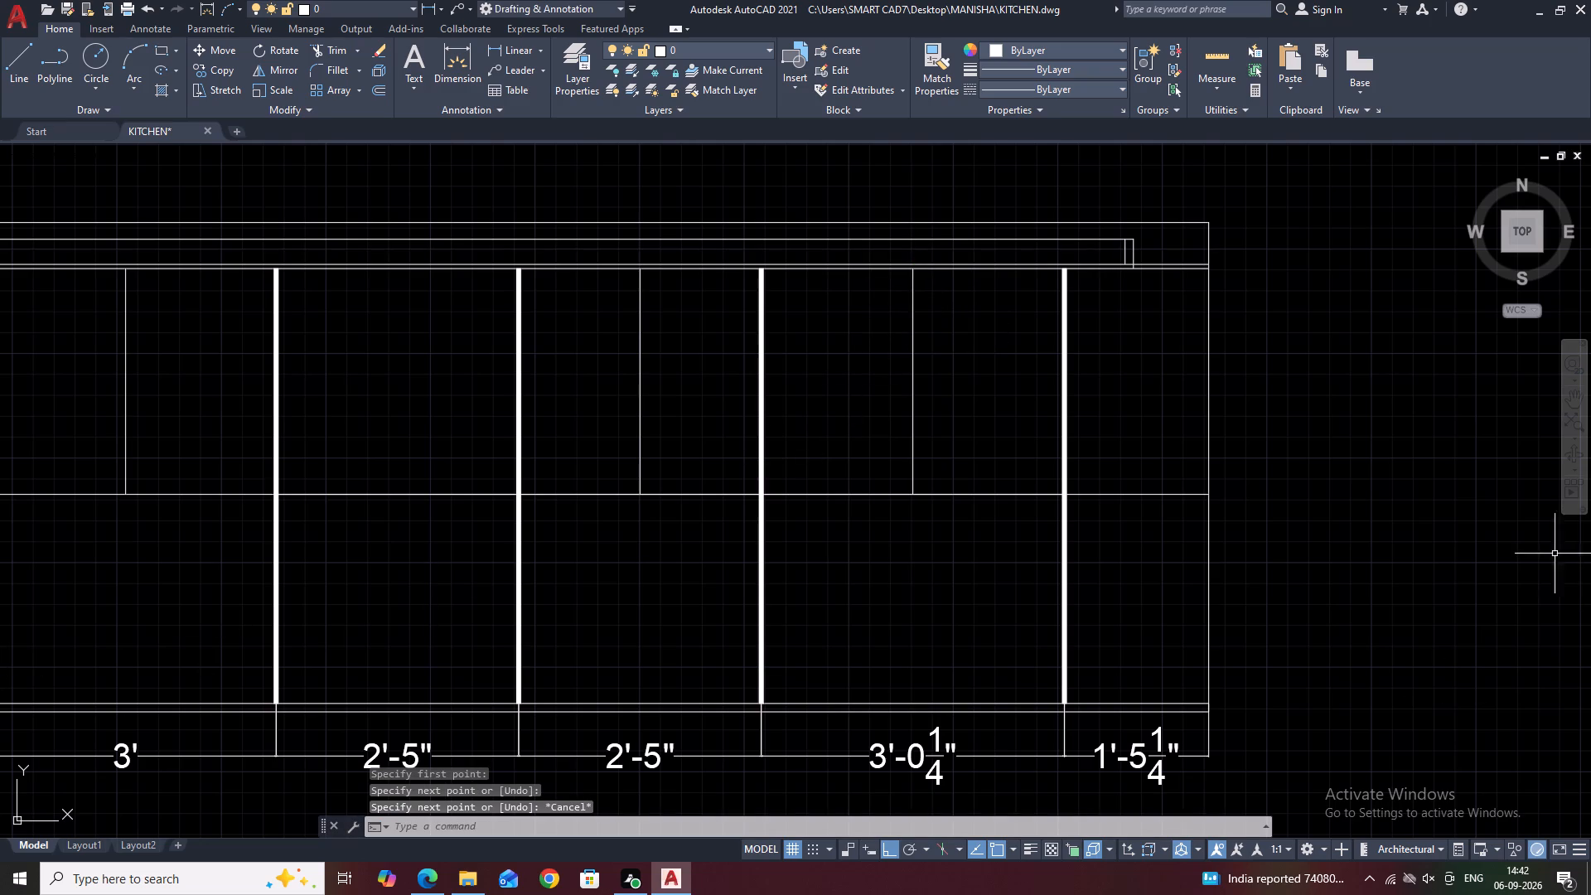
Draw a vertical line from the helper line's midpoint to the cabinets' top edge in the first 2'-5" bay.
scroll(1042, 486, down, 1)
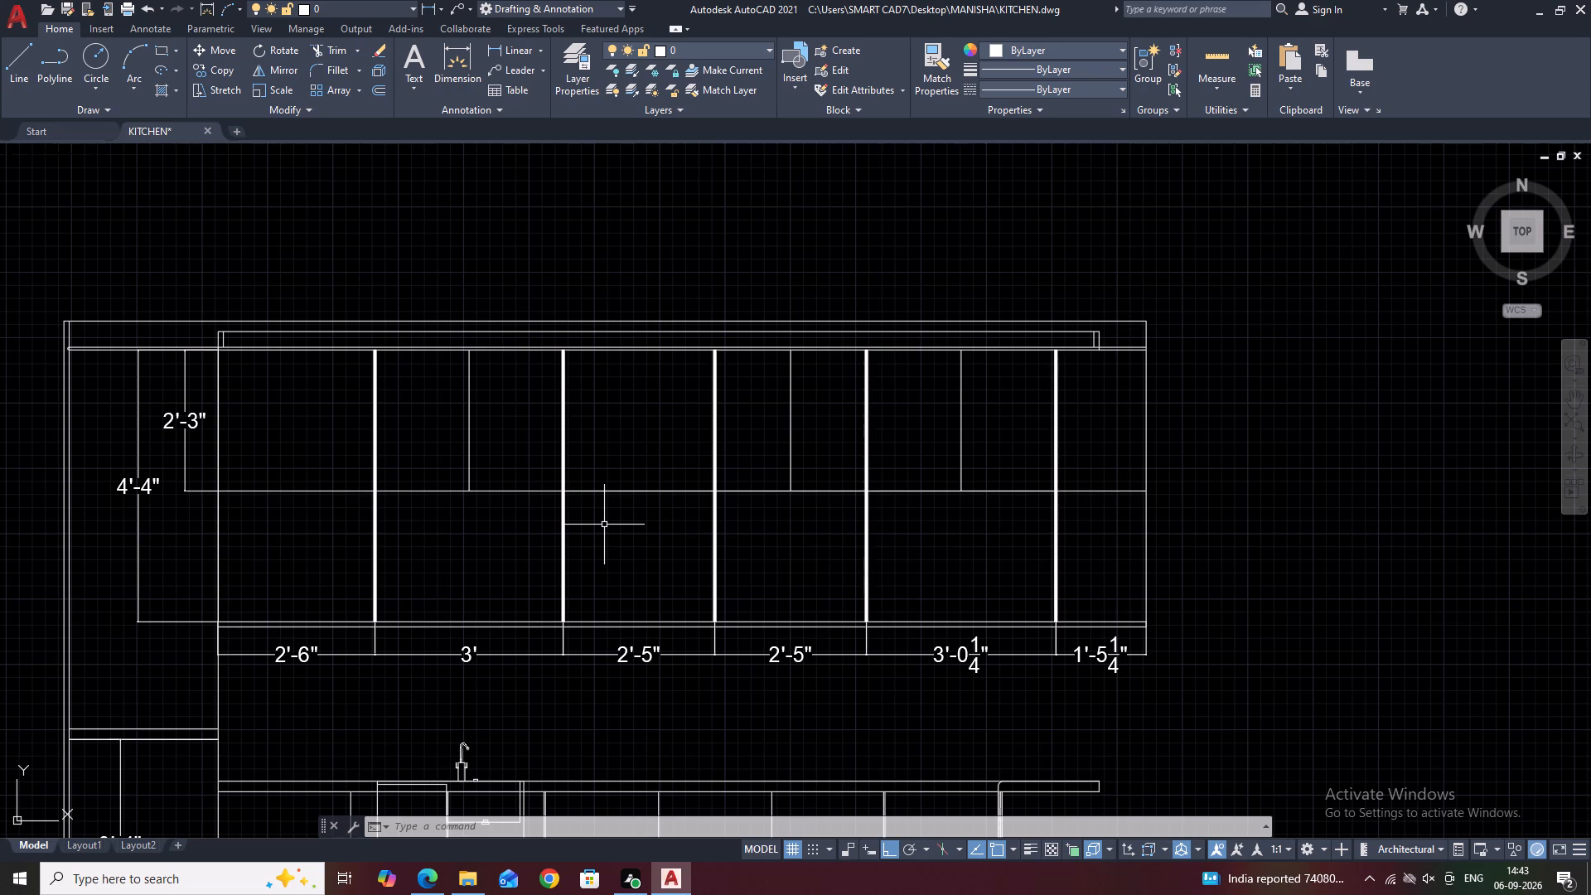
key(l)
key(space)
click(639, 488)
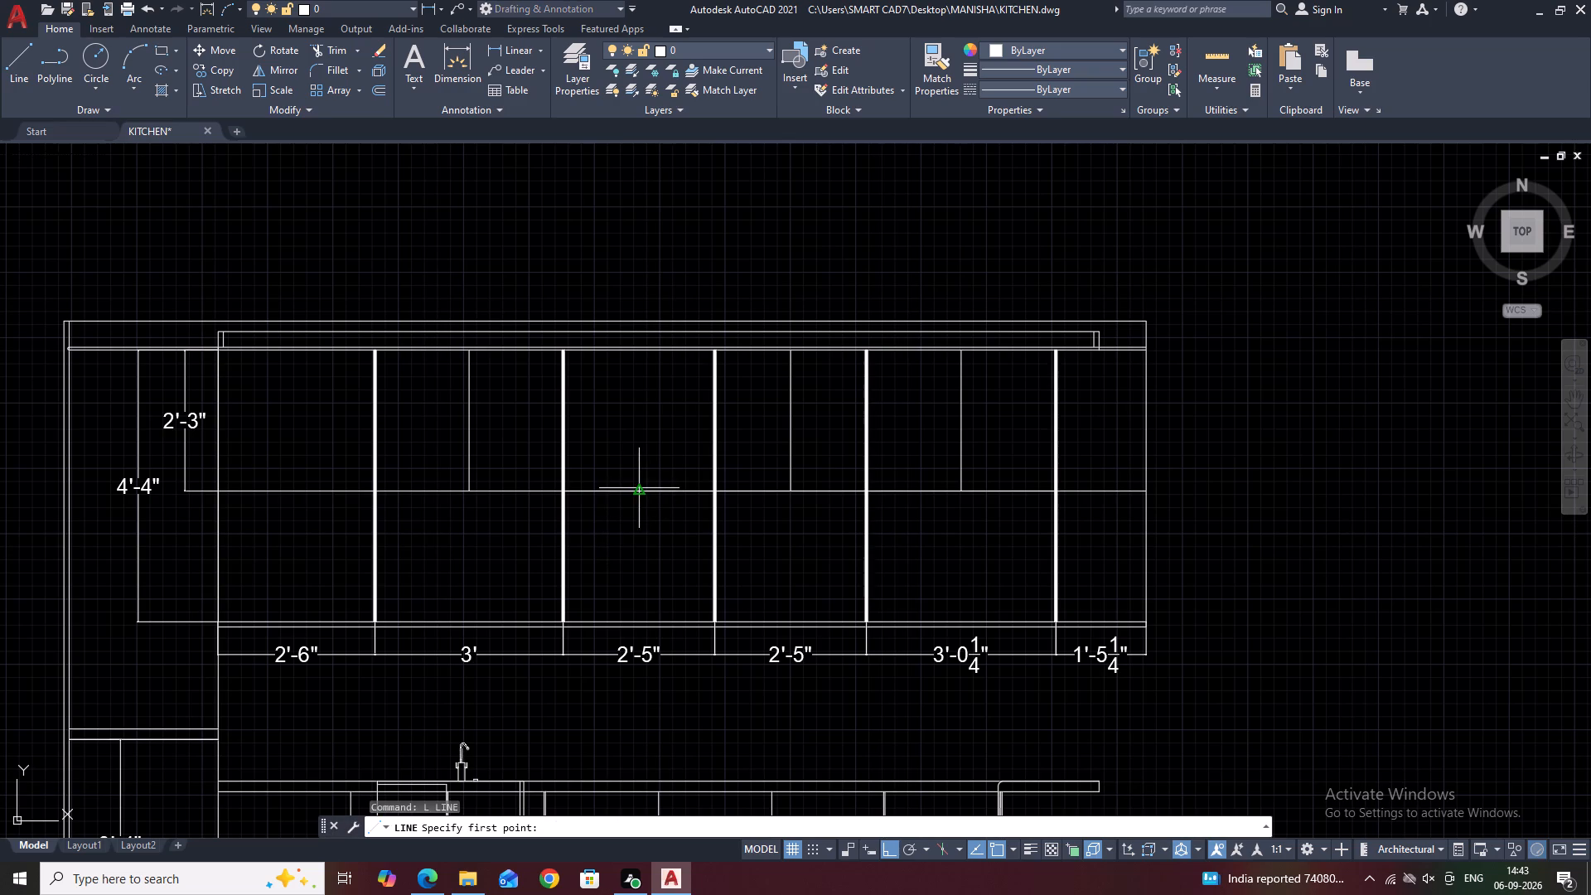
click(637, 349)
key(Escape)
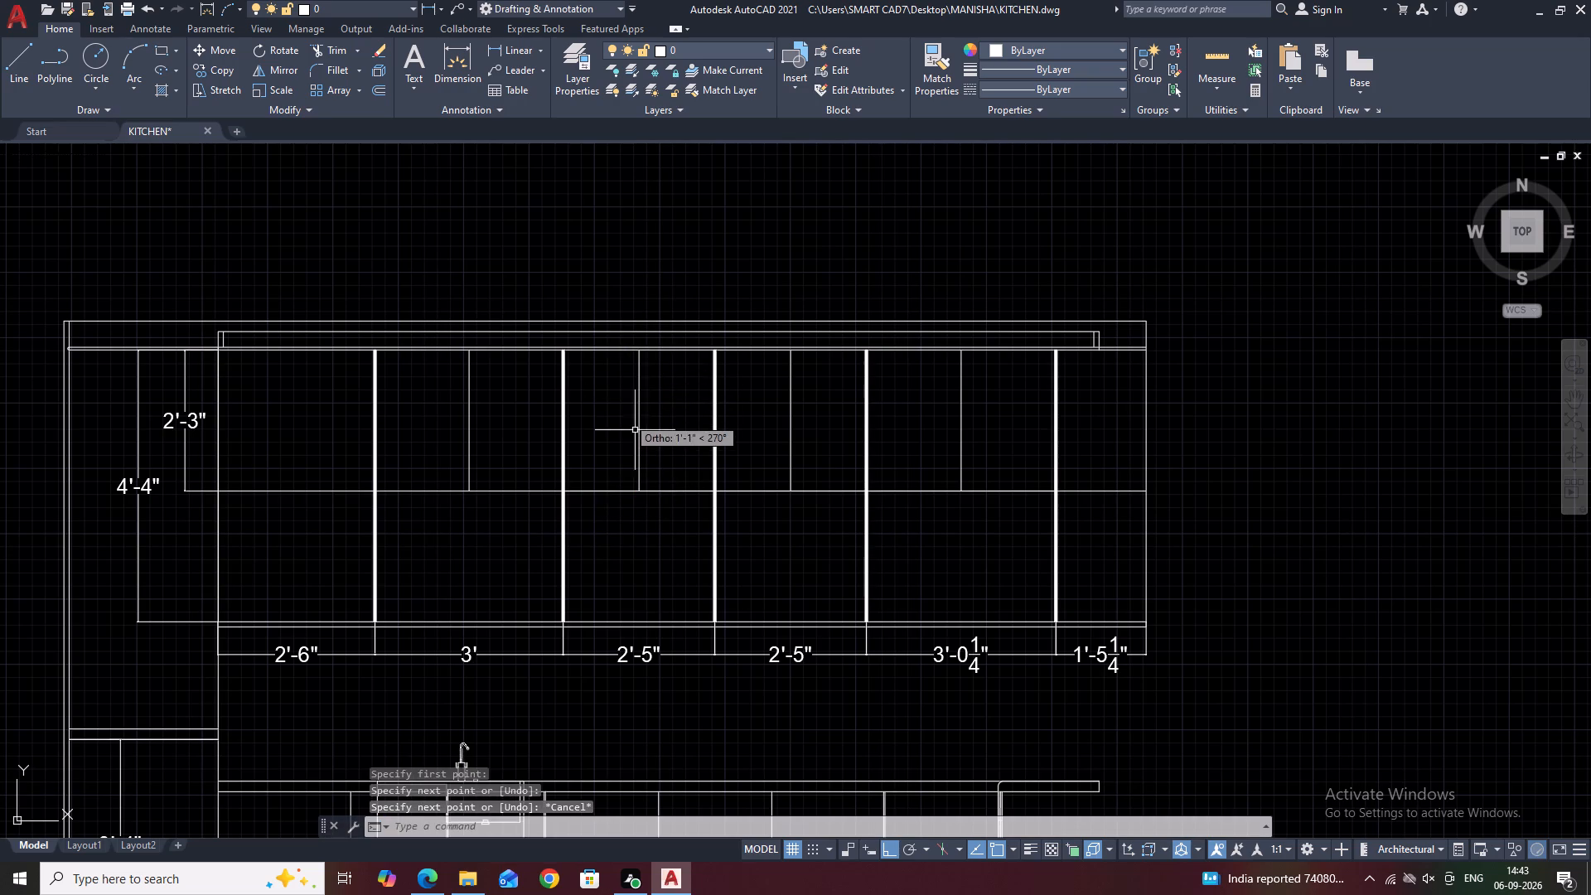
Stretch the first 2'-5" bay's centre line down to the lower cabinets' bottom edge.
click(641, 434)
click(641, 487)
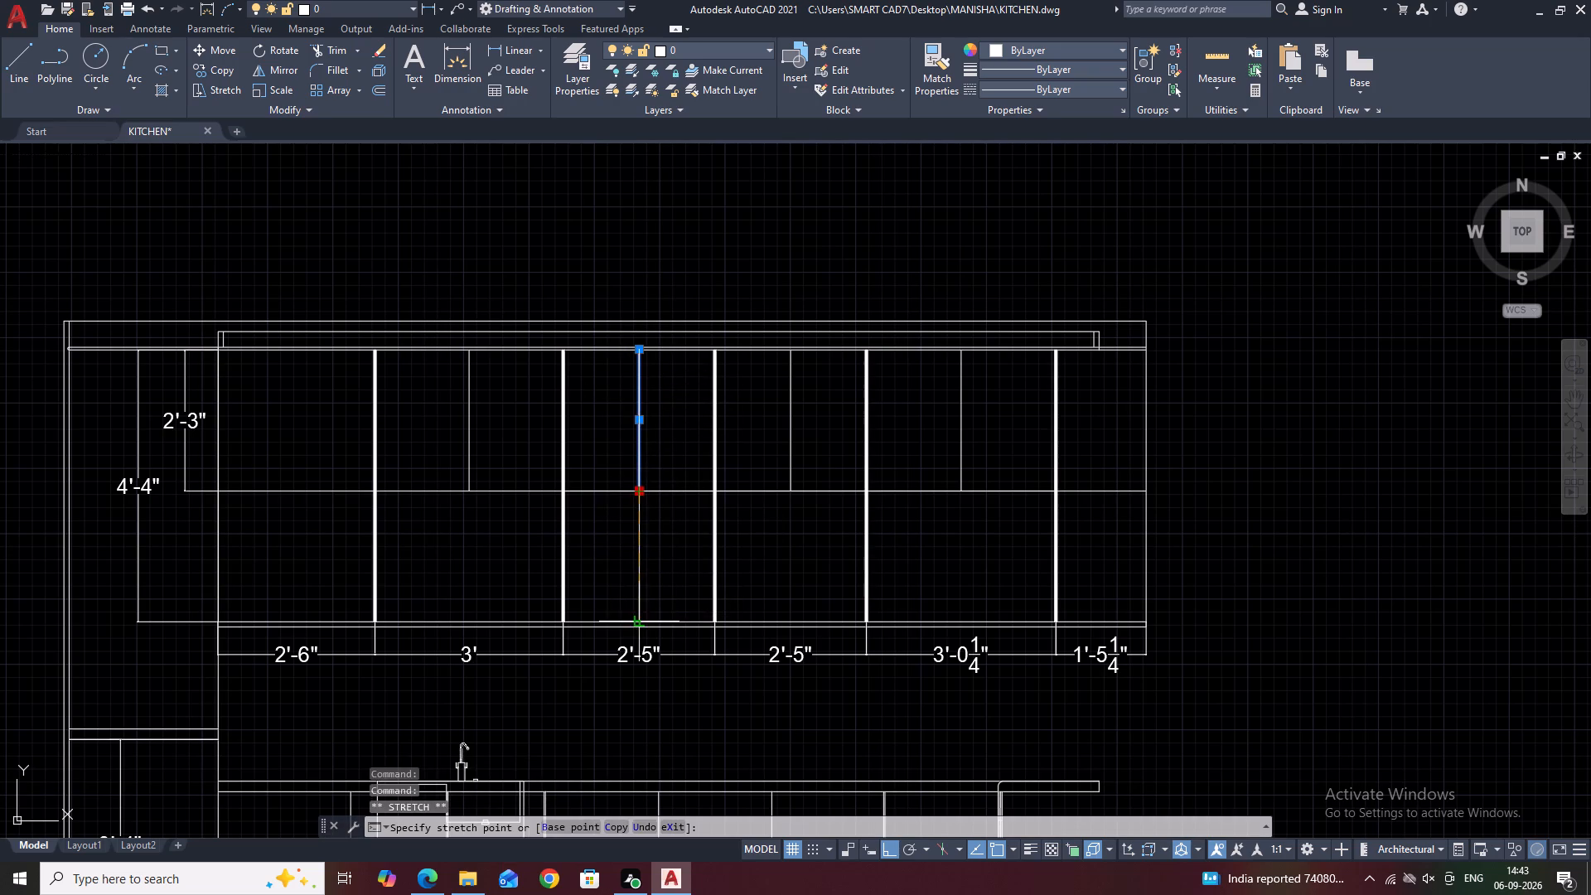
click(638, 623)
key(Escape)
Delete the three horizontal helper lines along the mid-height divider across both 2'-5" bays and the 3'-0 1/4" bay.
drag(525, 447, 554, 468)
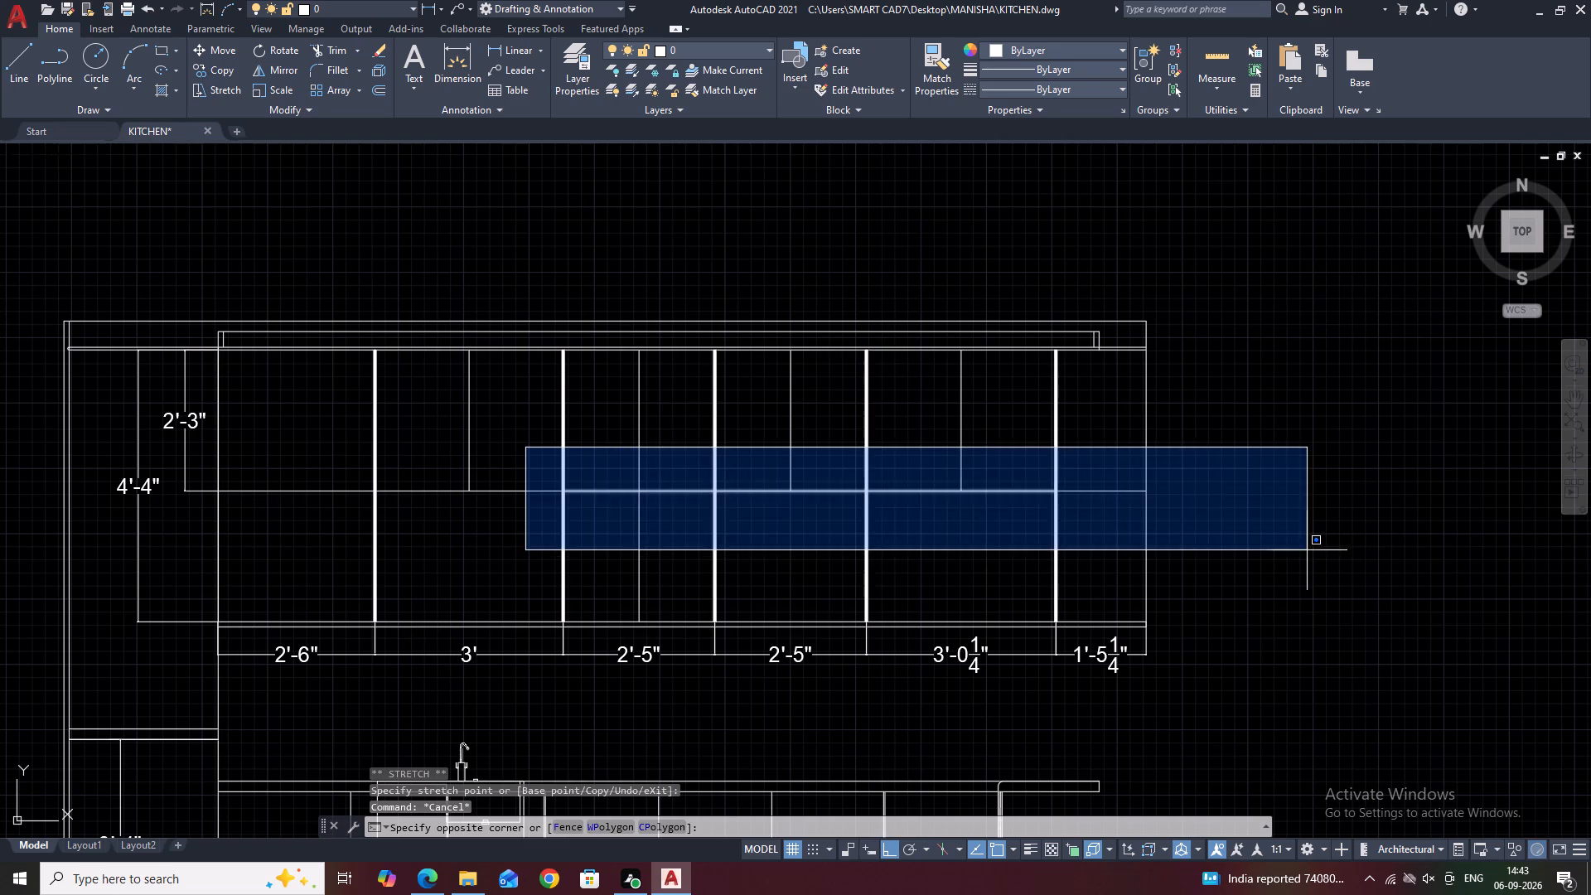
click(1307, 550)
key(Delete)
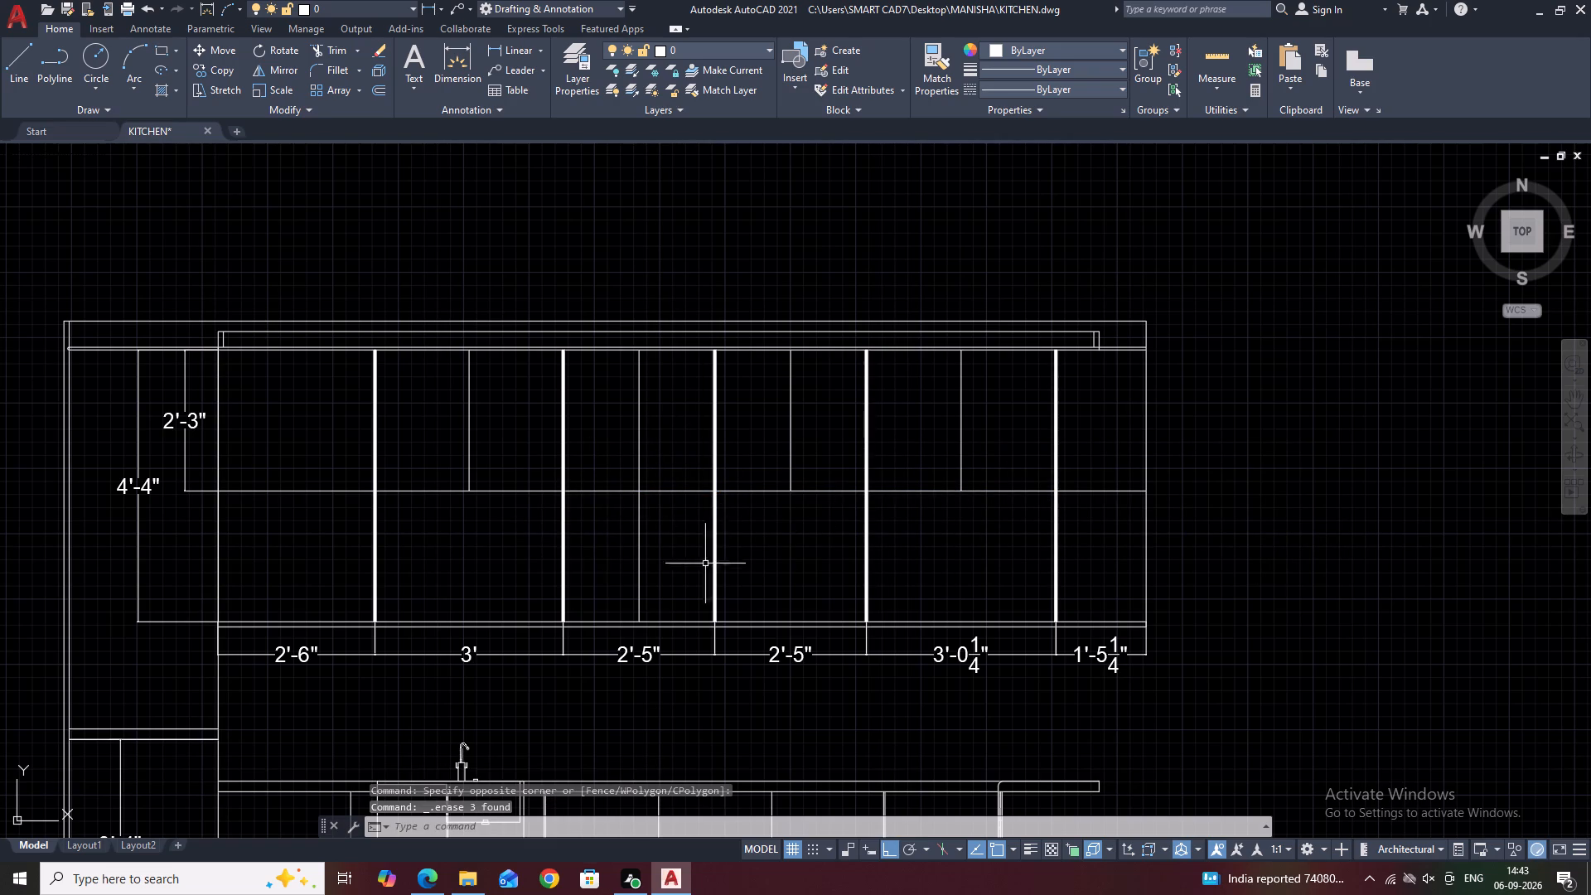
Stretch the second 2'-5" bay's centre line down to the lower cabinets' bottom edge.
middle_drag(728, 551, 588, 535)
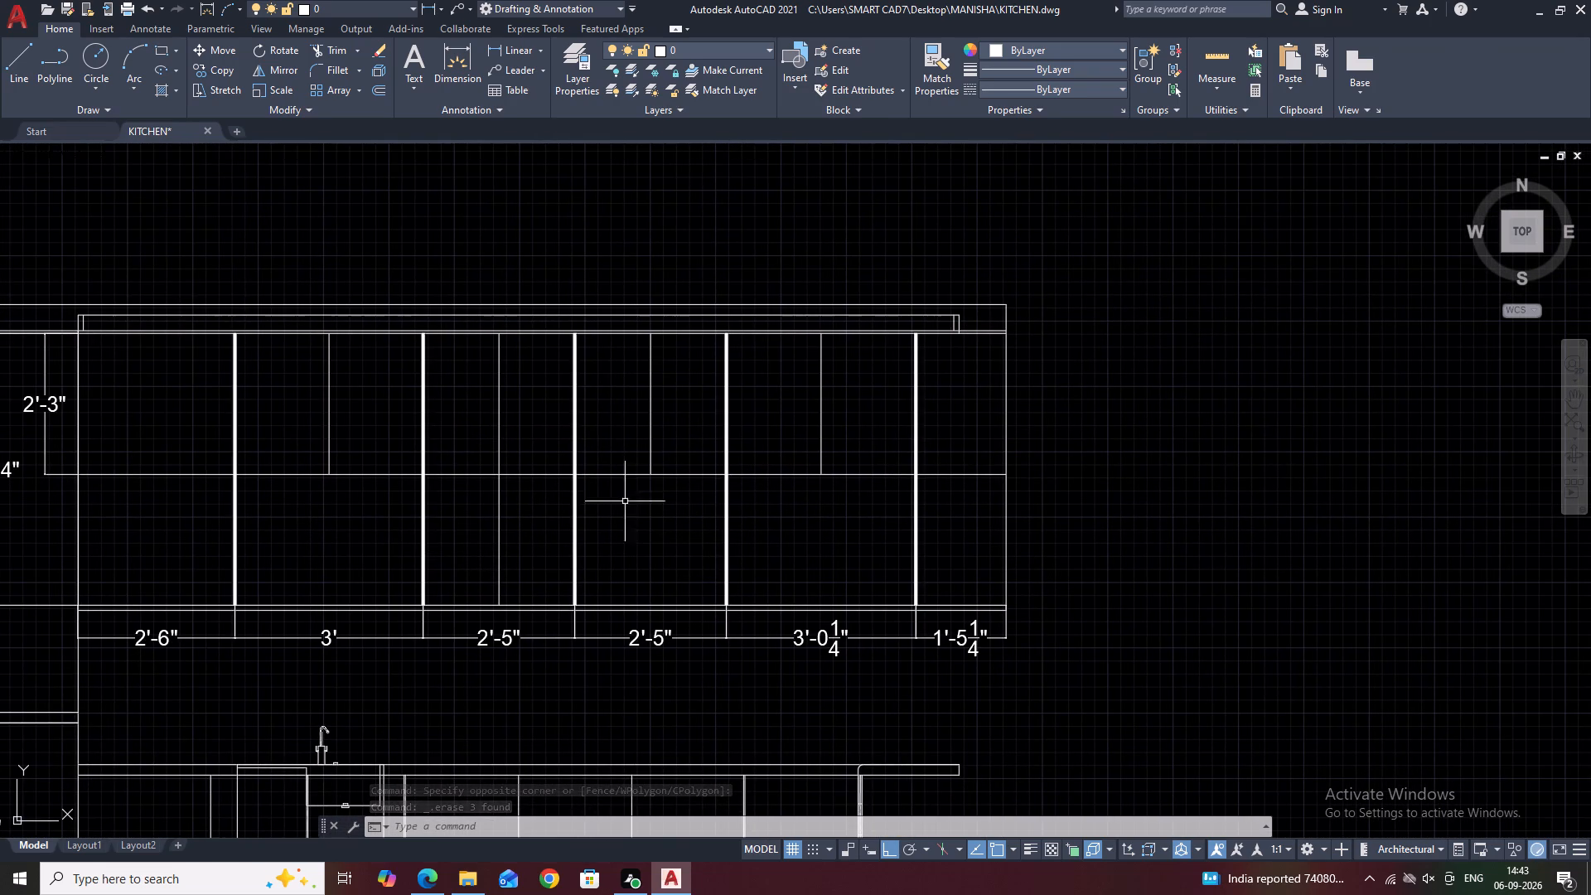
middle_drag(680, 539, 727, 553)
click(722, 447)
drag(691, 418, 687, 409)
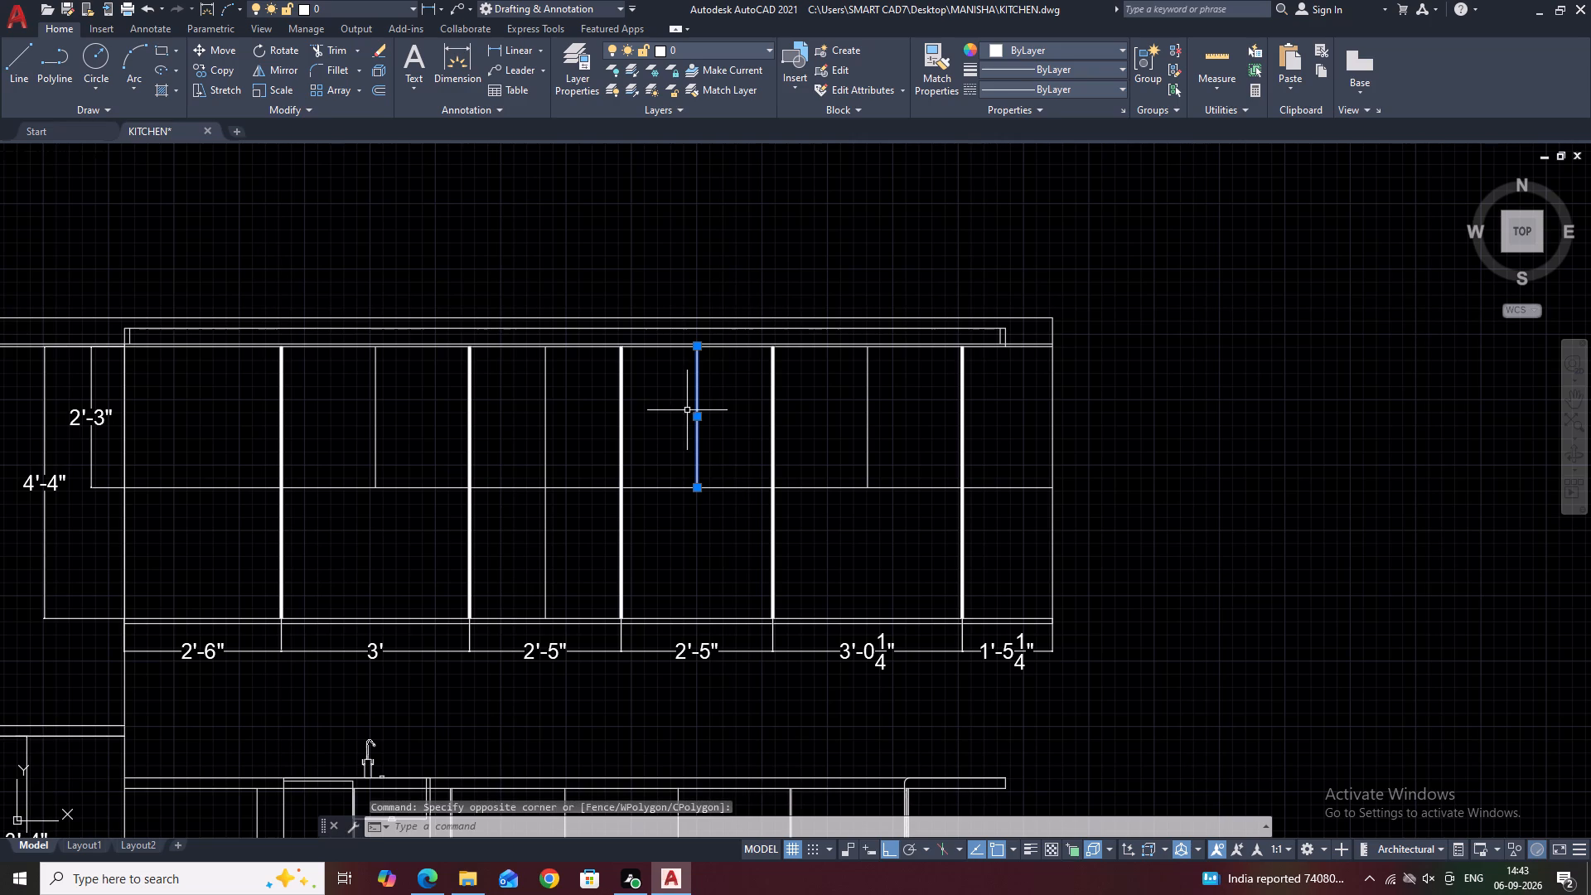
click(697, 487)
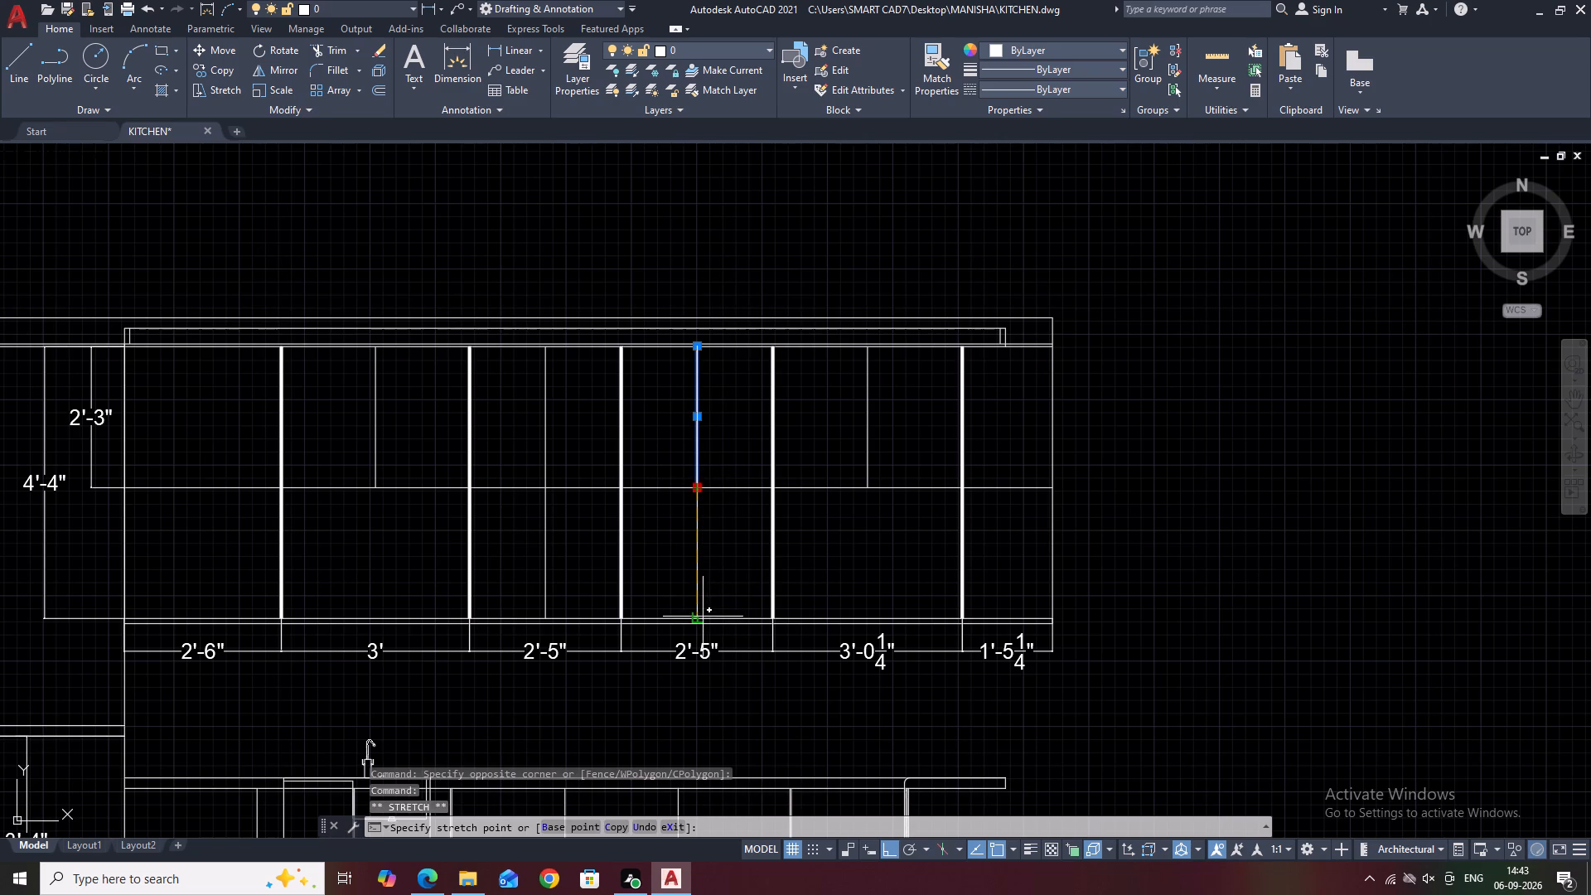
click(698, 619)
key(Escape)
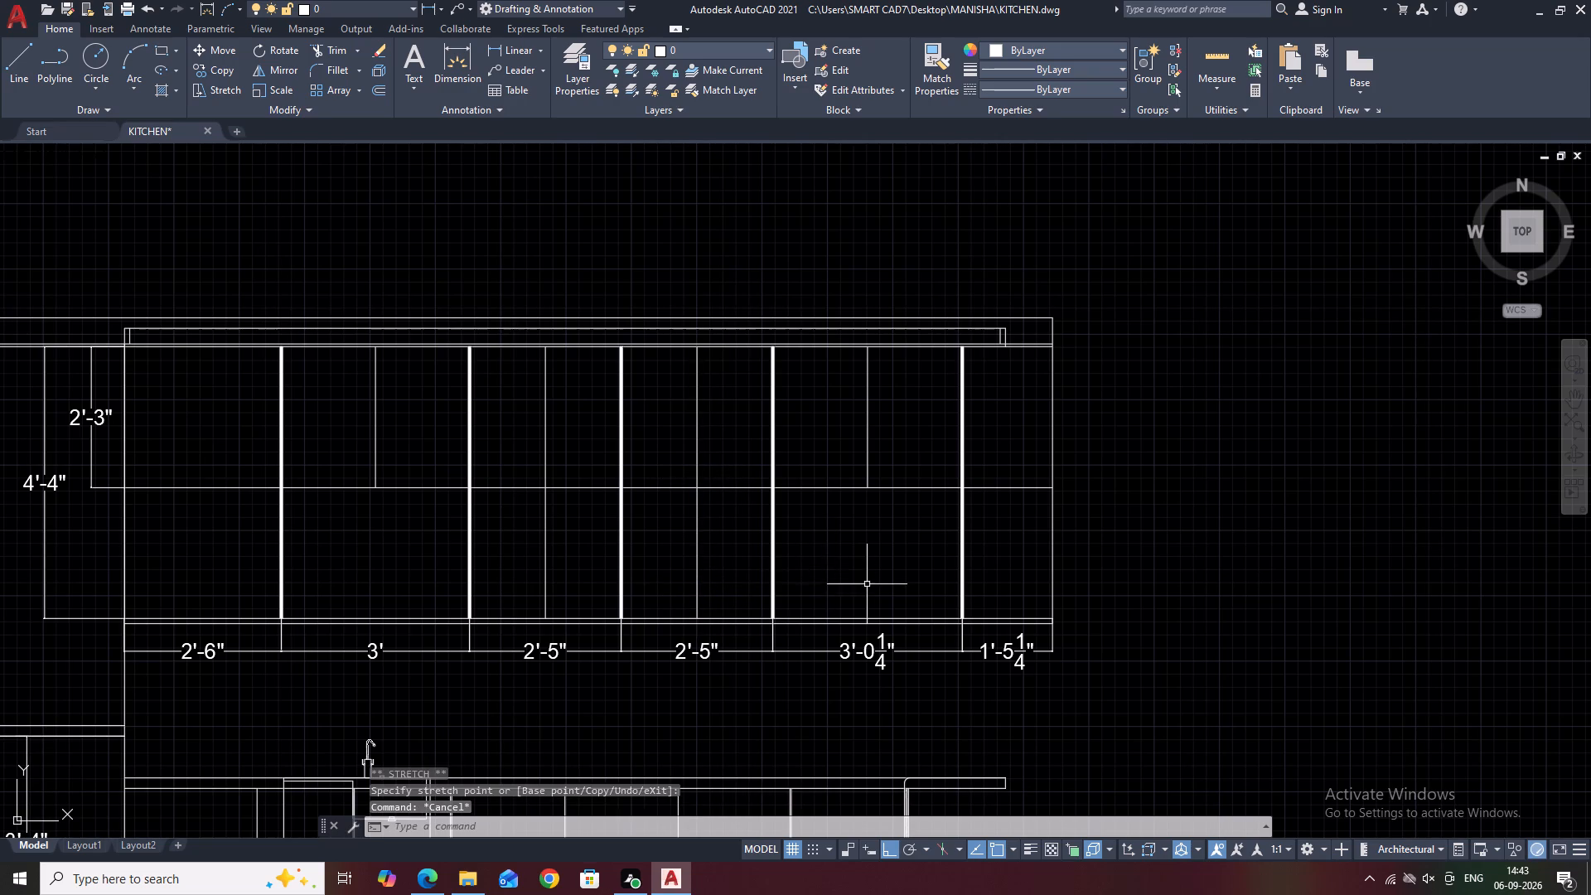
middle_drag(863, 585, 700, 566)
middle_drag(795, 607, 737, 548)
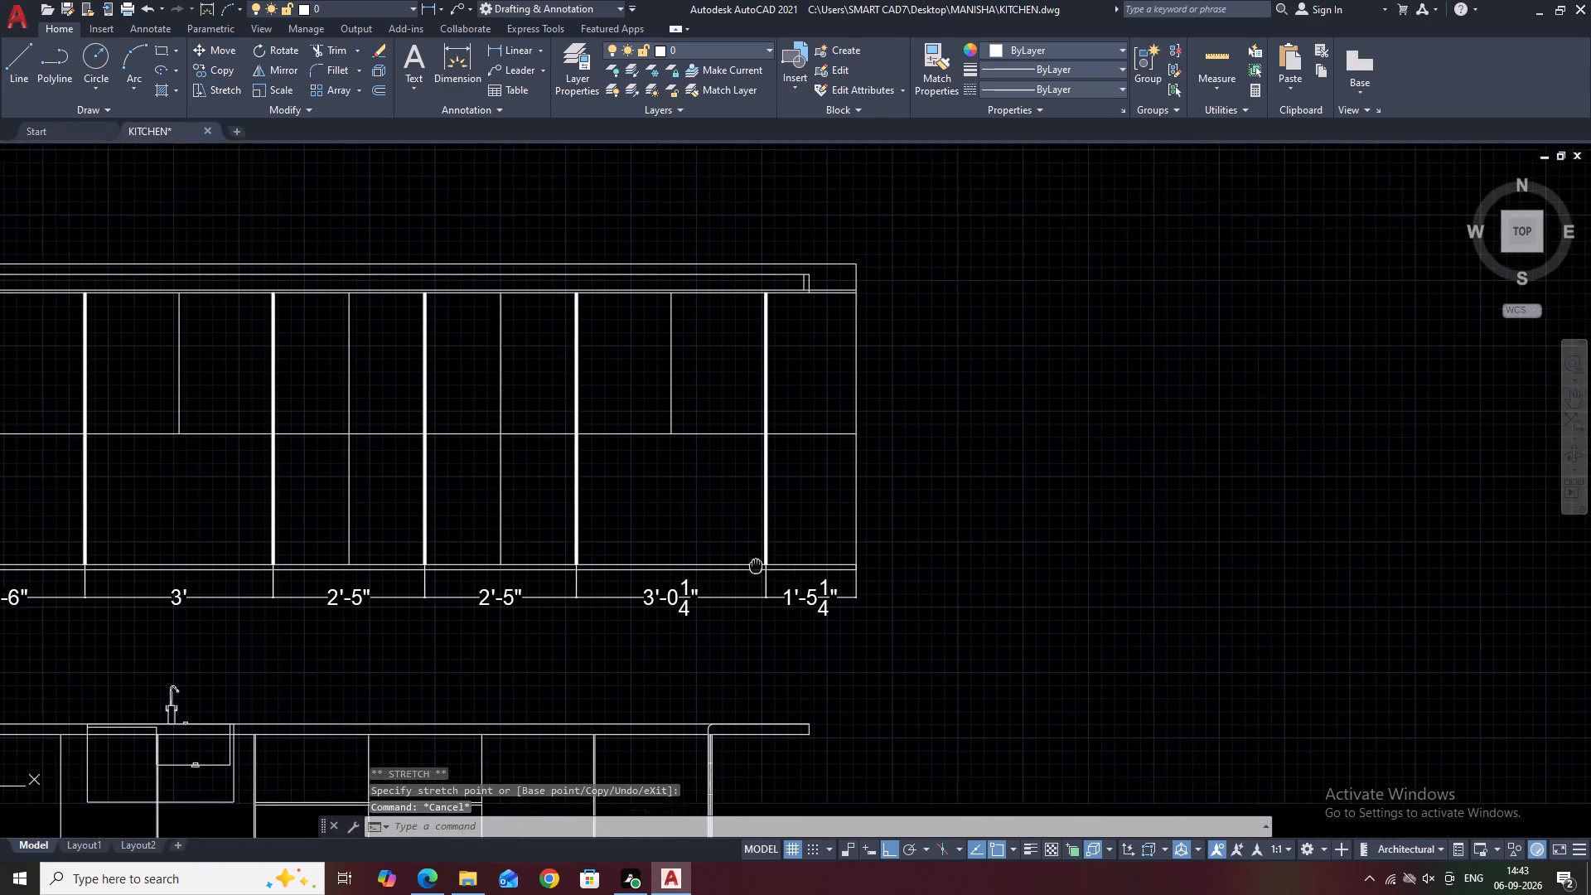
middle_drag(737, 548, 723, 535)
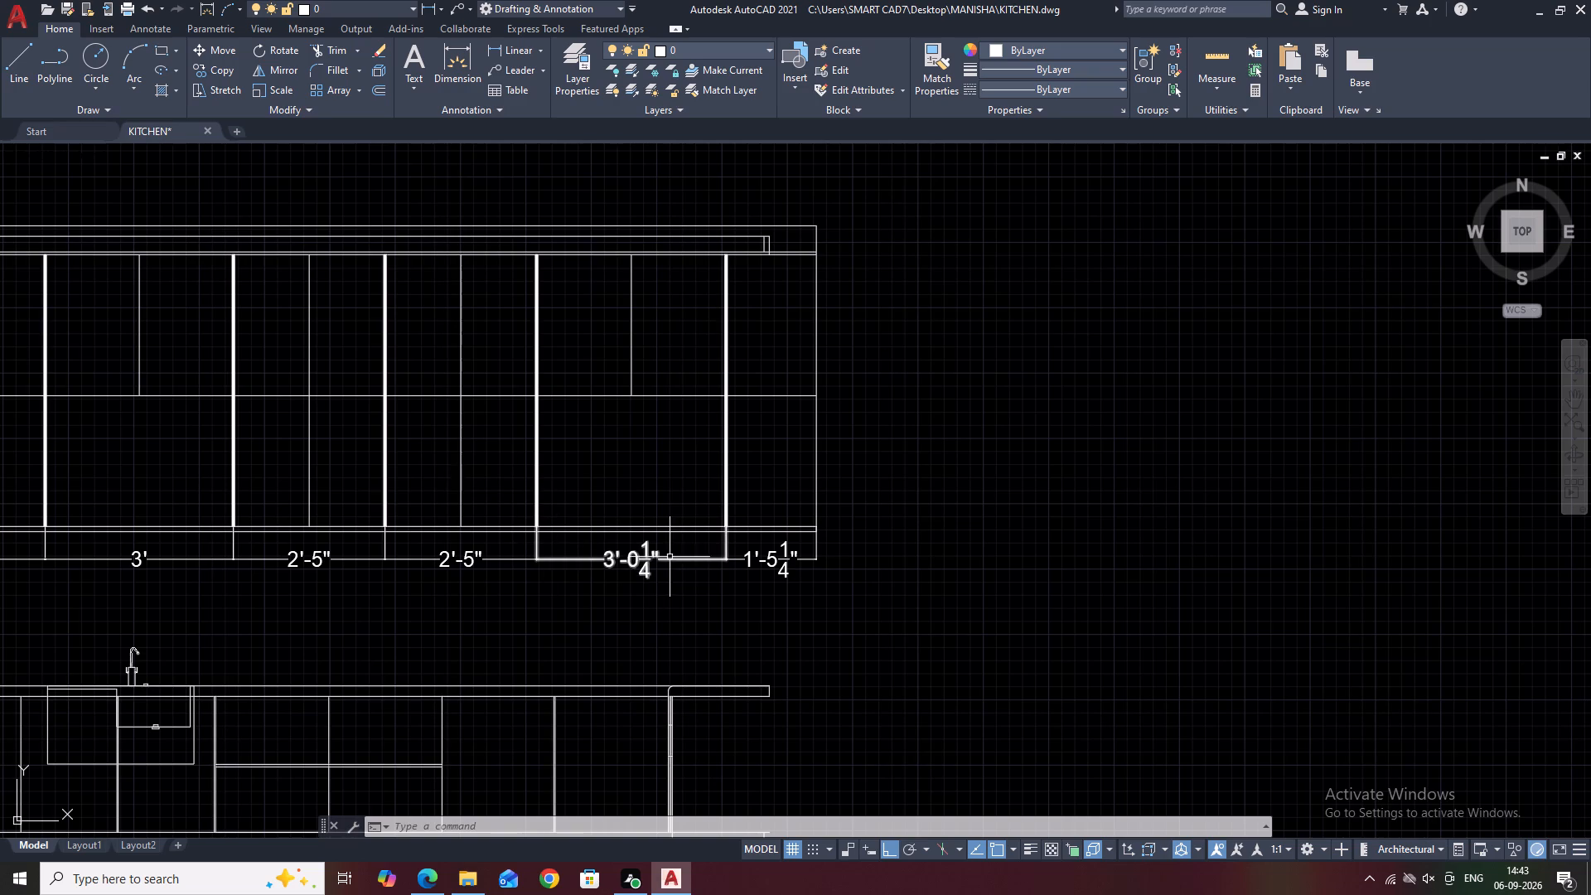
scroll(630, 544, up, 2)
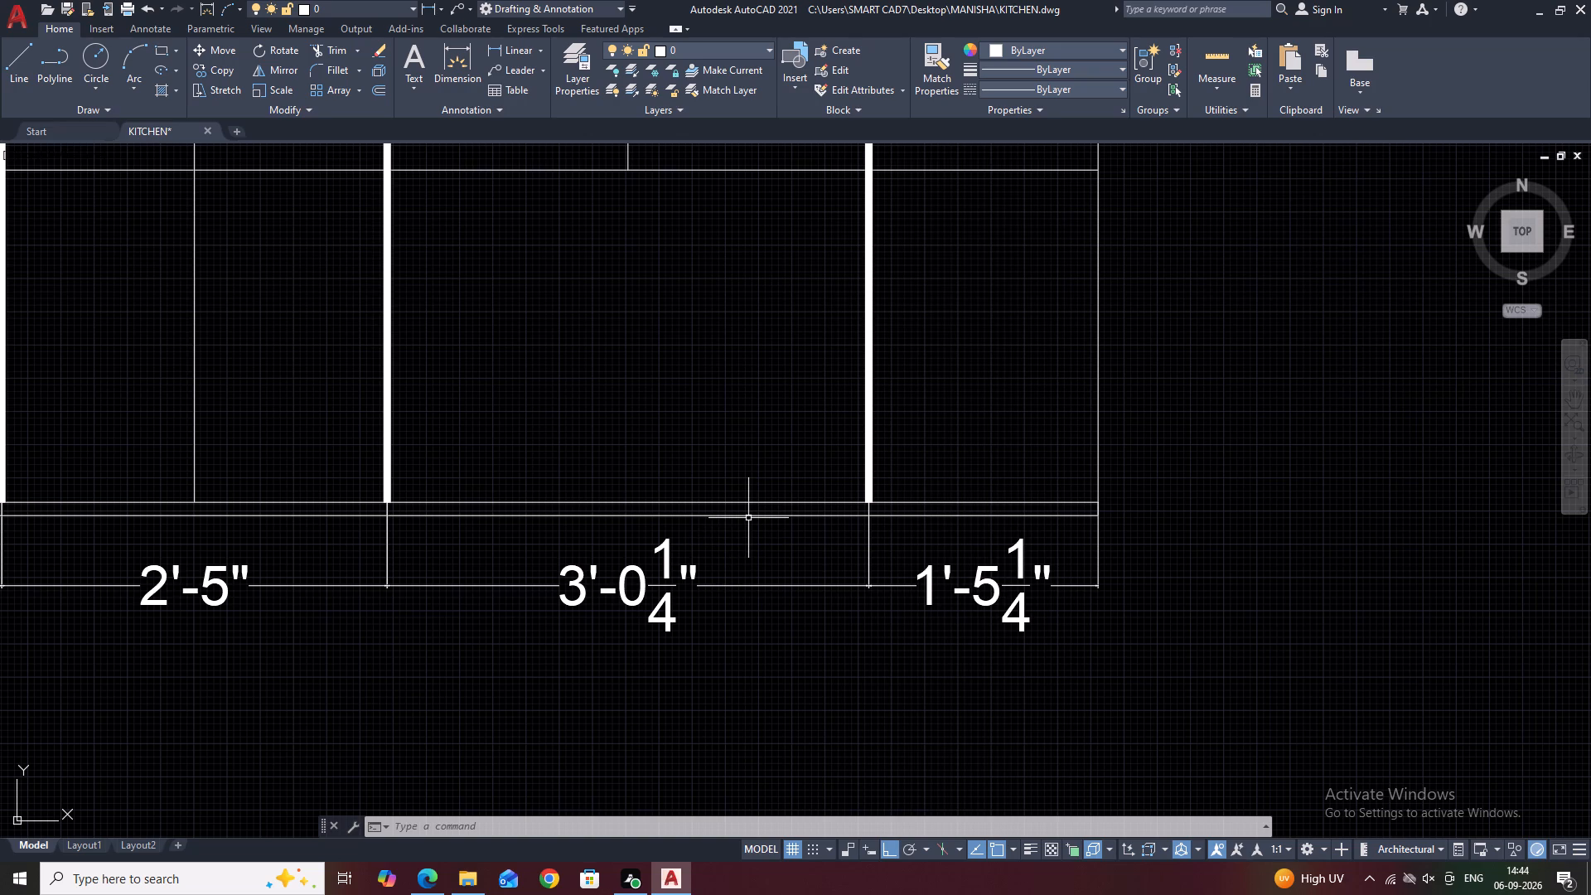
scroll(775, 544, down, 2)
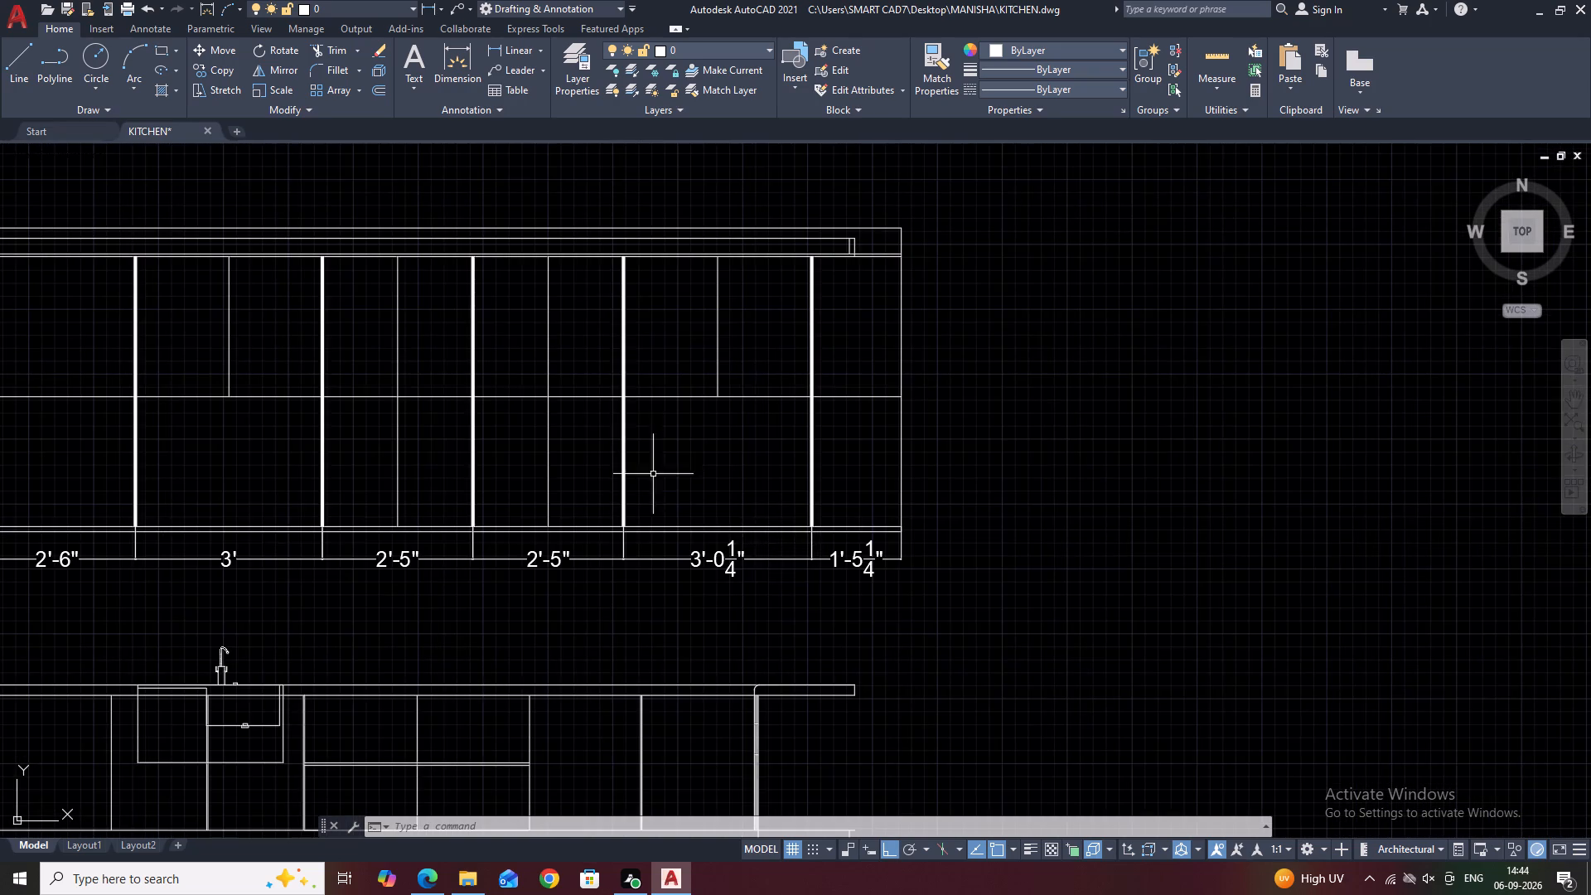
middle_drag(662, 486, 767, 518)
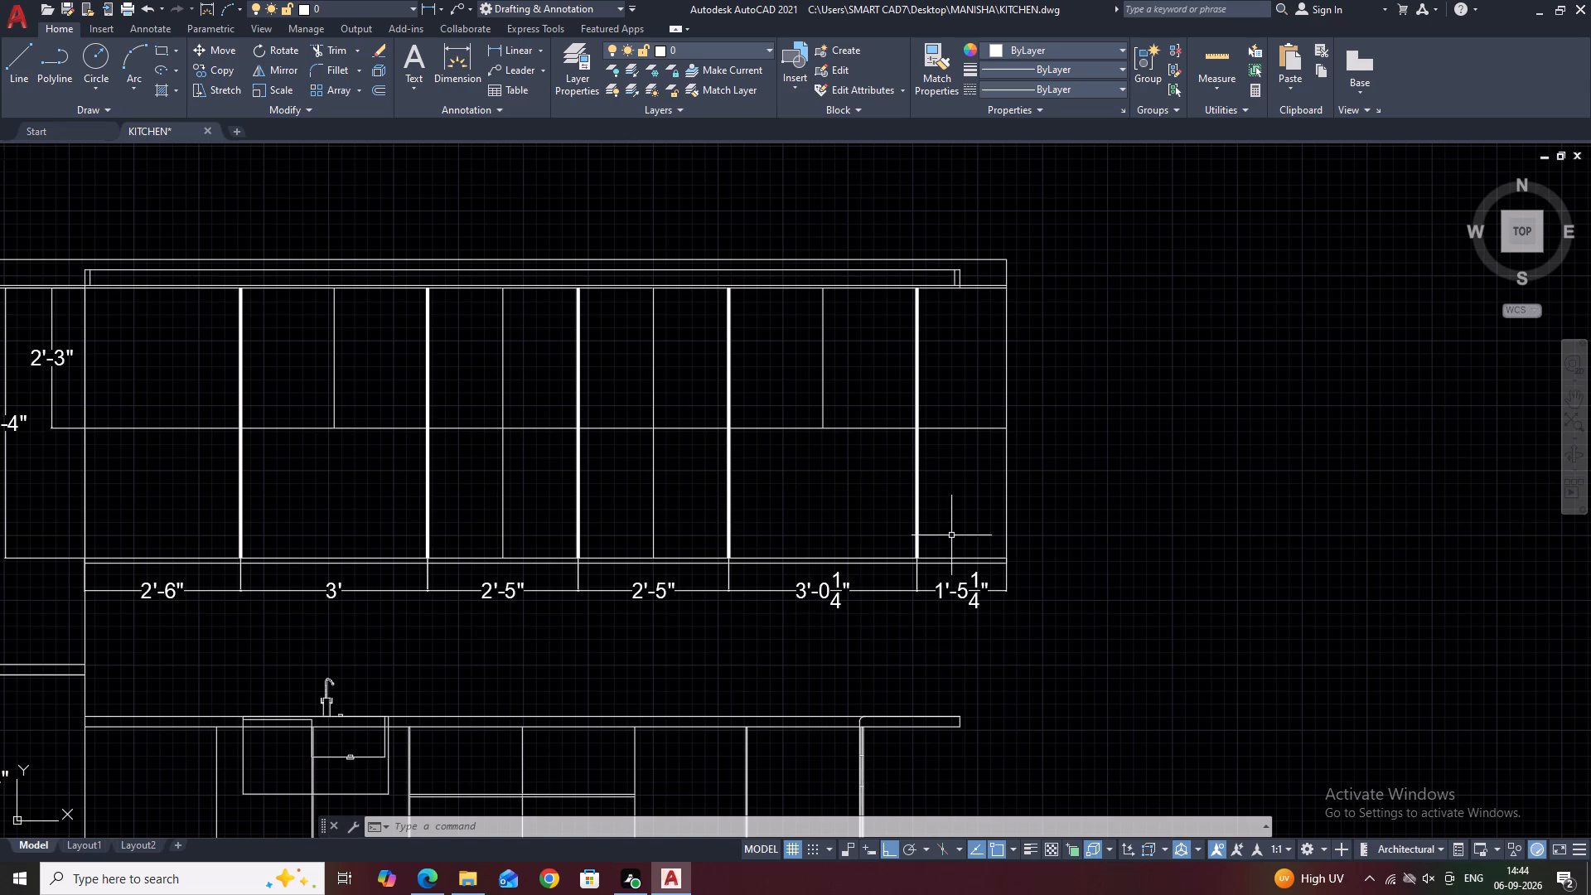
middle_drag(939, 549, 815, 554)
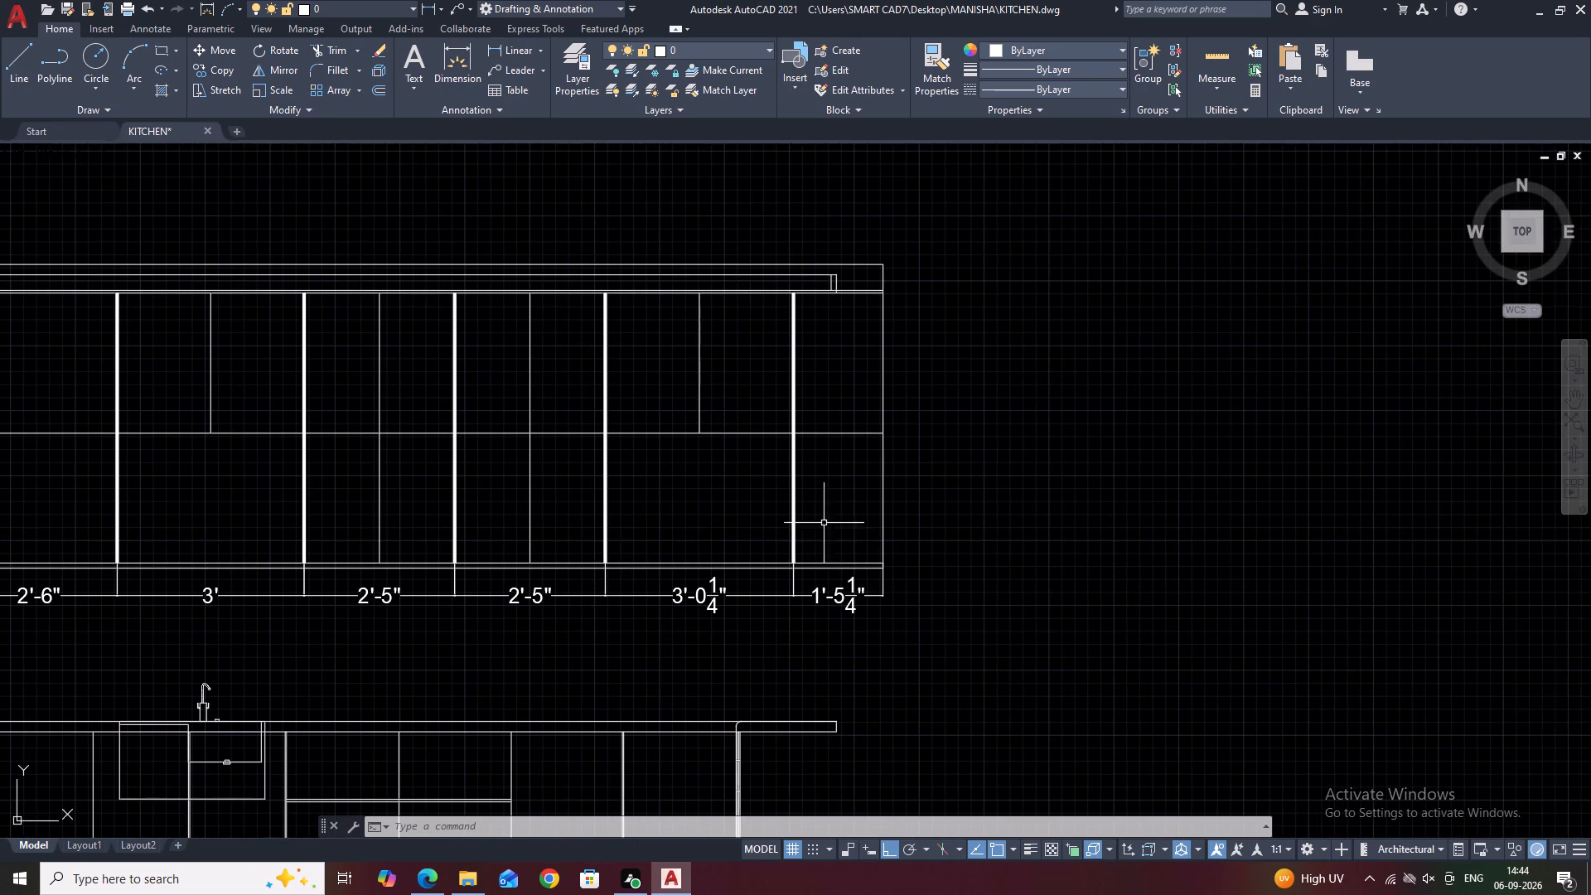
Draw a rectangle around the lower cabinet opening of the 1'-5 1/4" bay, from the mid-height divider to the bottom edge.
scroll(807, 459, up, 2)
text(REC)
key(space)
click(770, 394)
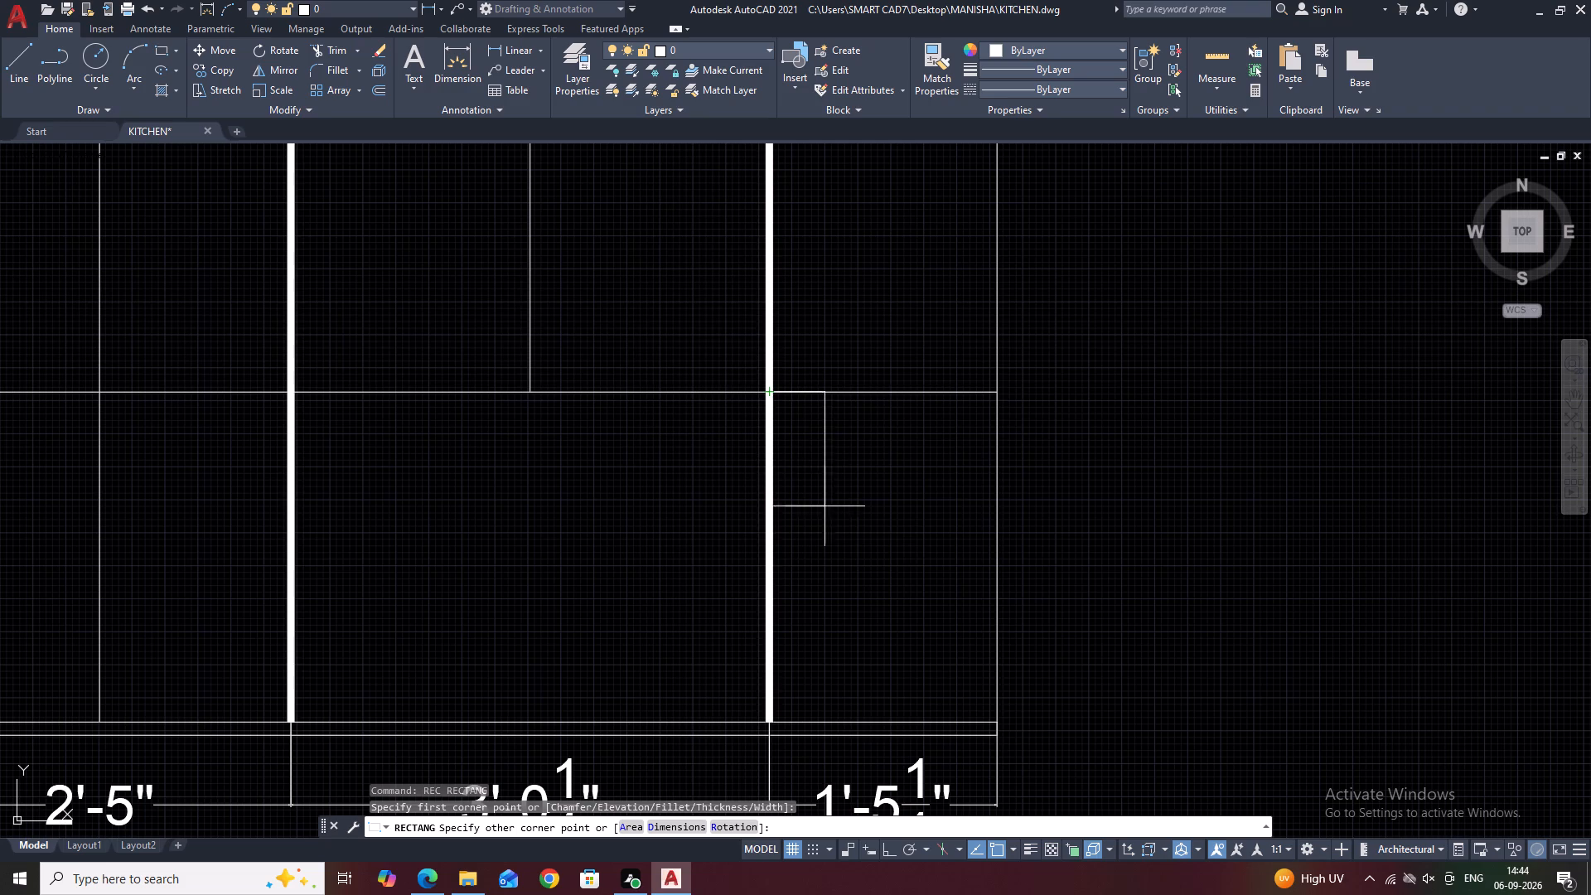
click(994, 722)
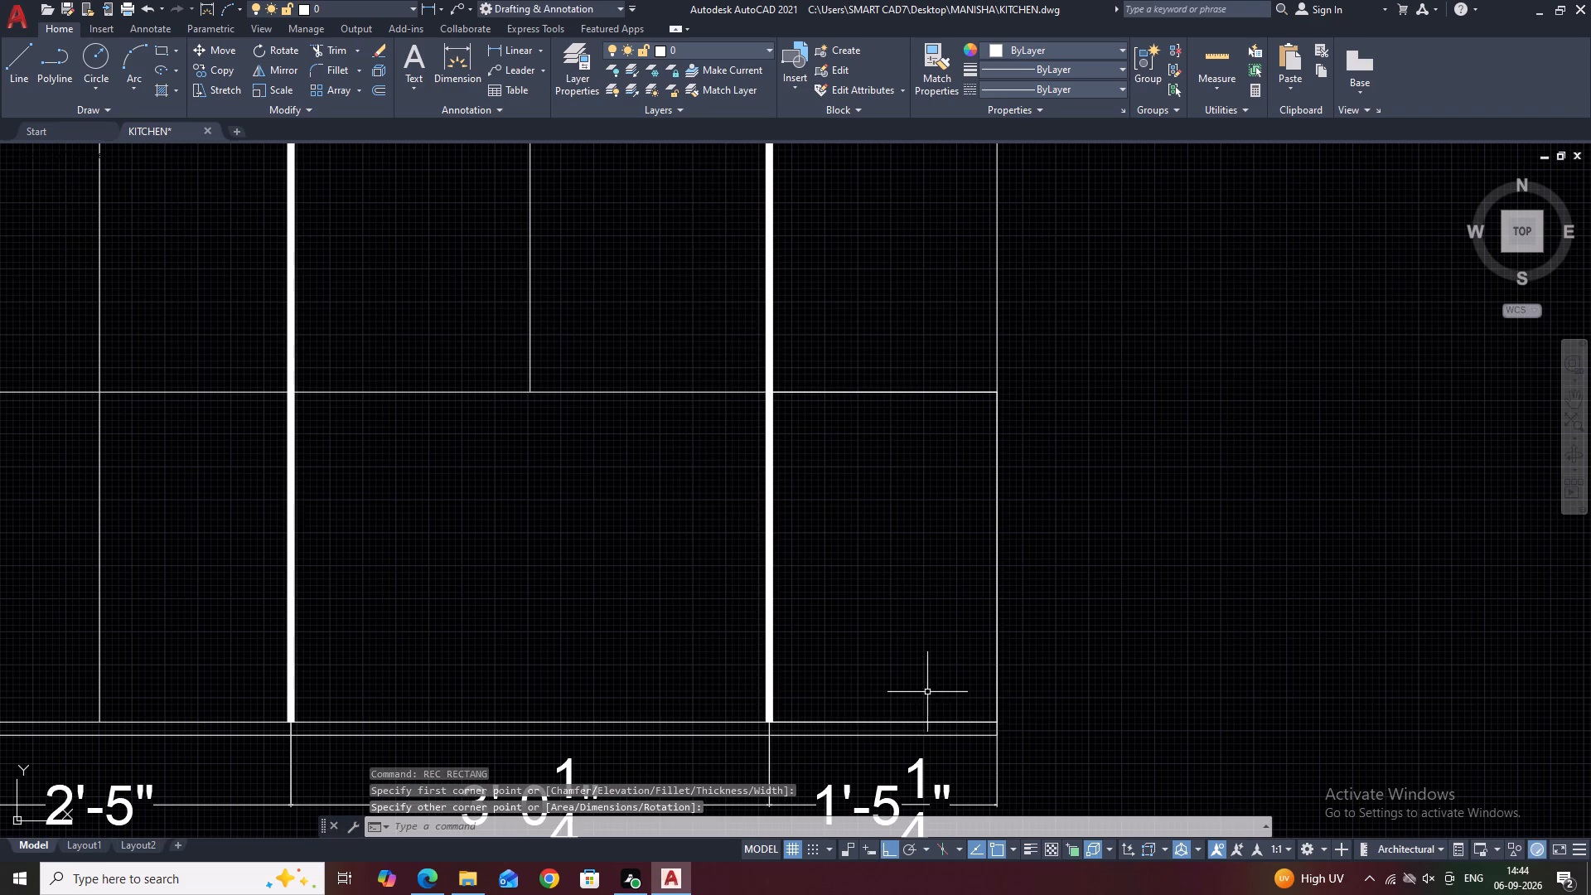
key(Escape)
Offset the 1'-5 1/4" bay's lower rectangle 1" inwards.
click(883, 720)
text(O)
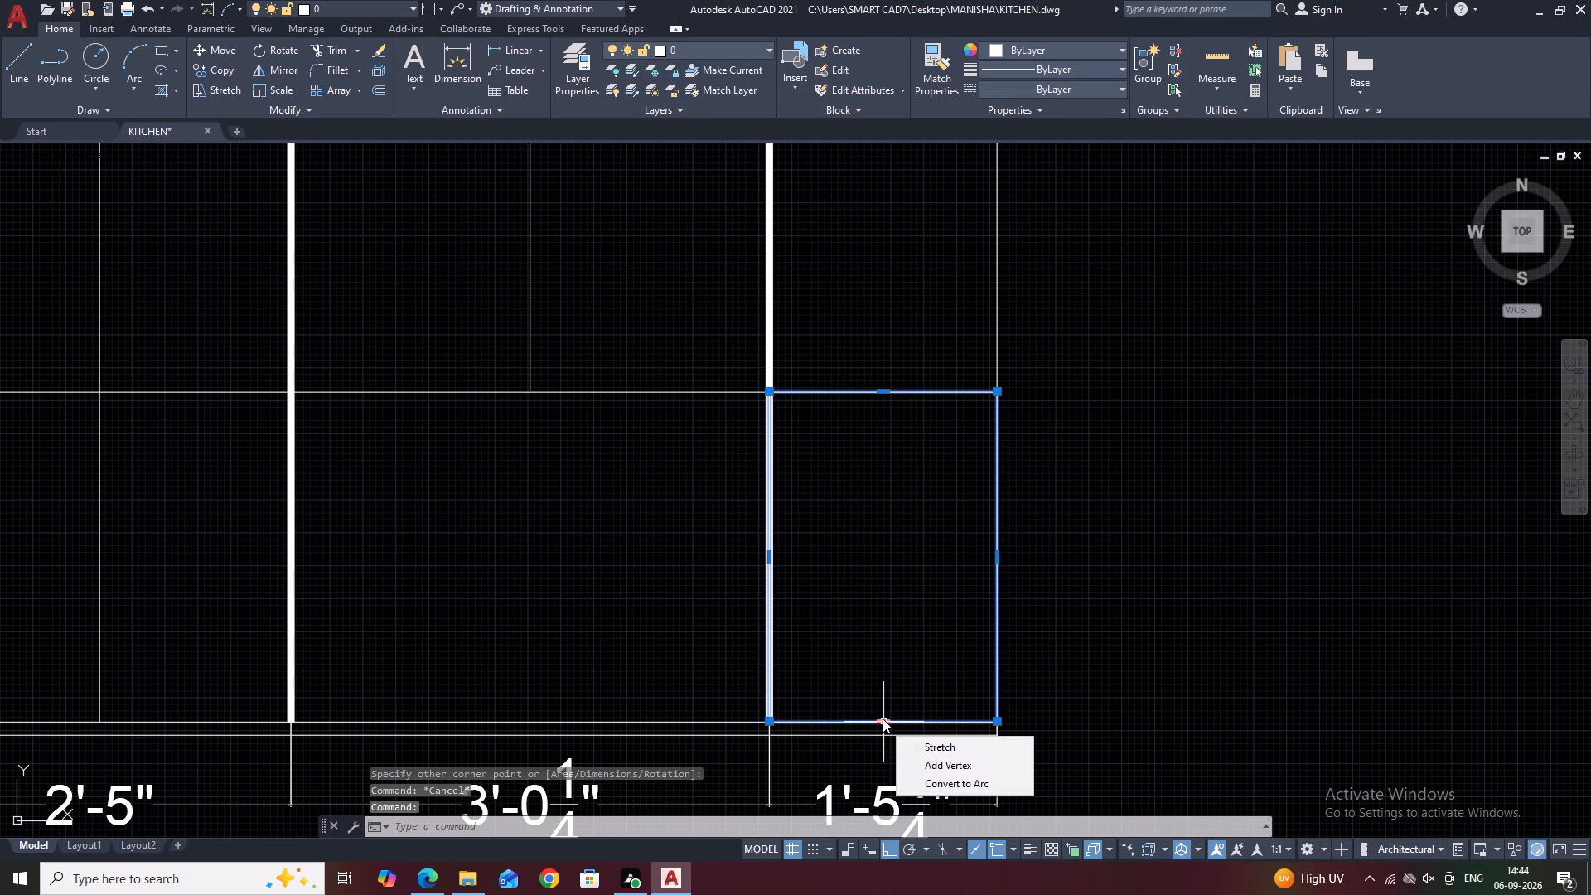
key(space)
text(1)
key(space)
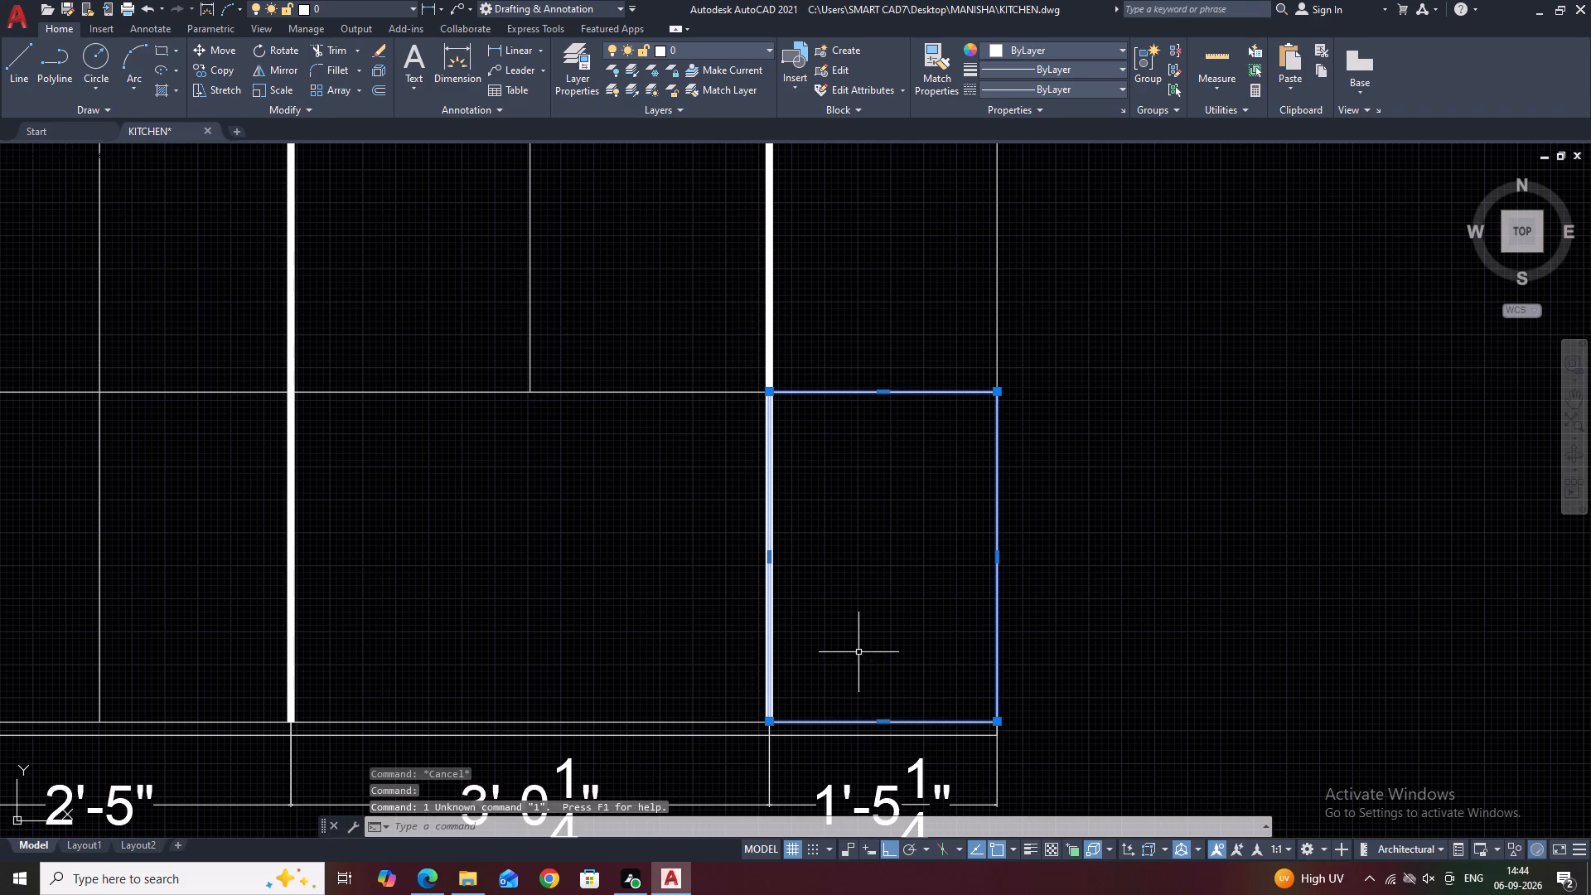
text(O)
key(space)
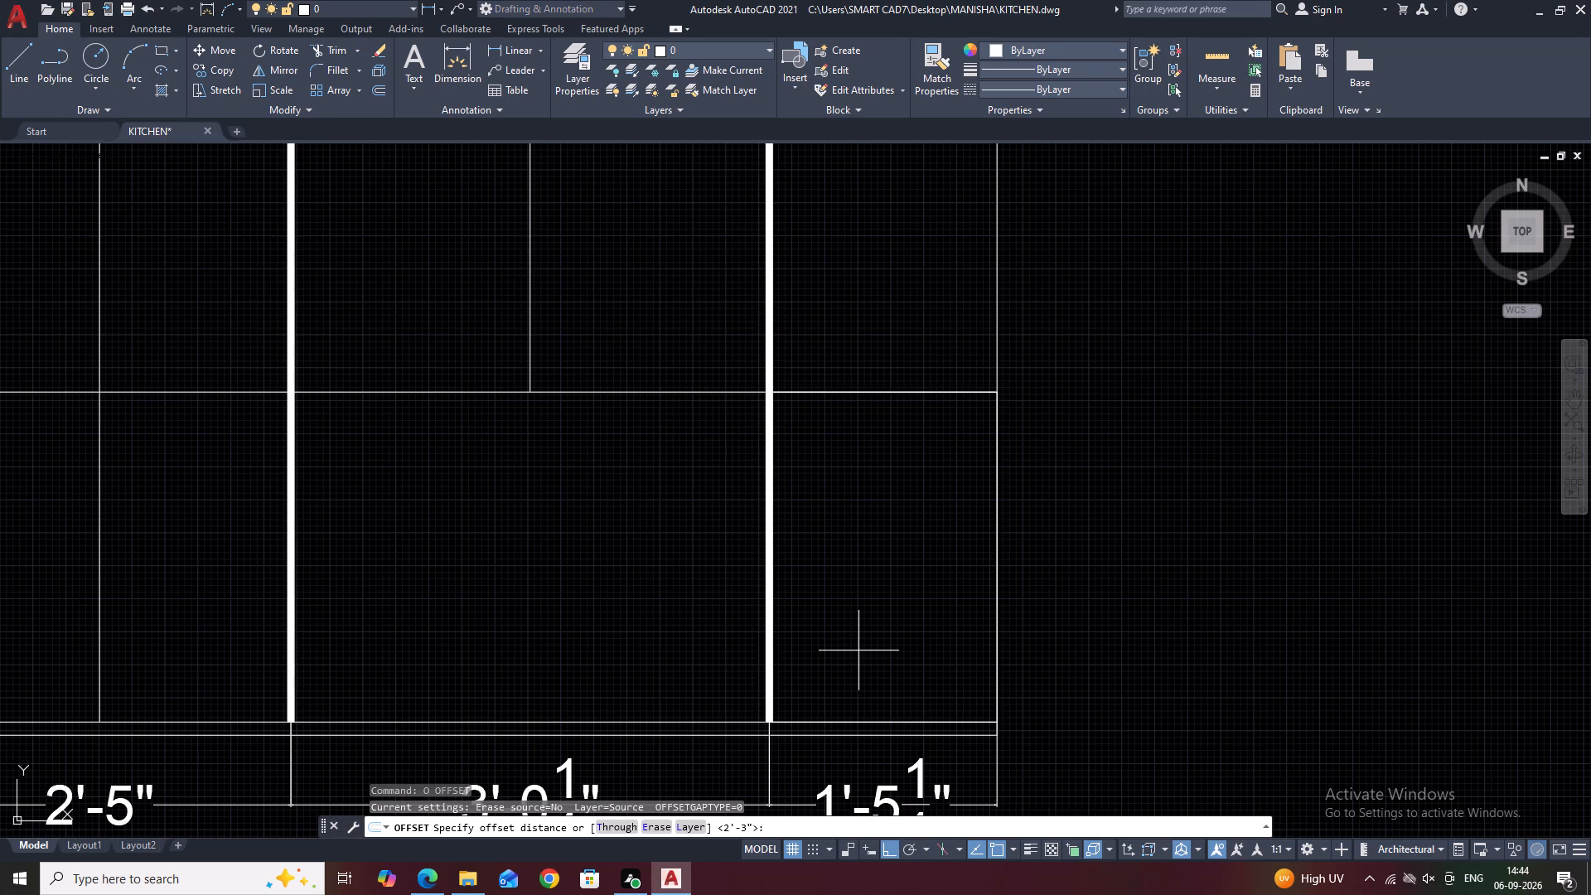
text(1)
key(space)
click(858, 646)
key(Escape)
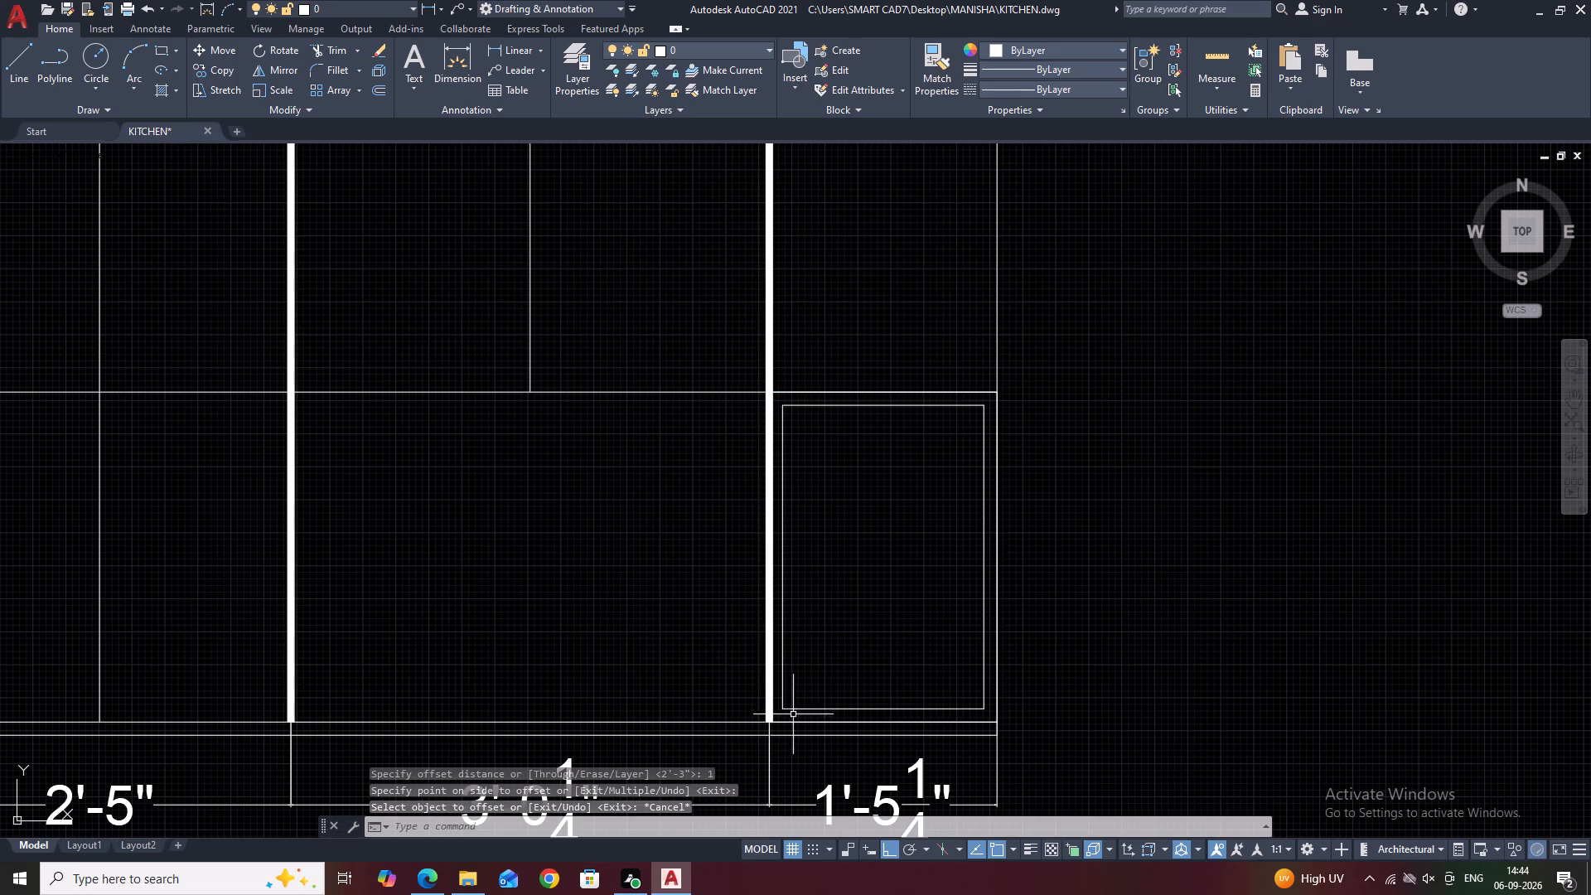
Delete the outer rectangle of the lower 1'-5 1/4" cabinet, keeping the inner offset.
click(791, 723)
key(Delete)
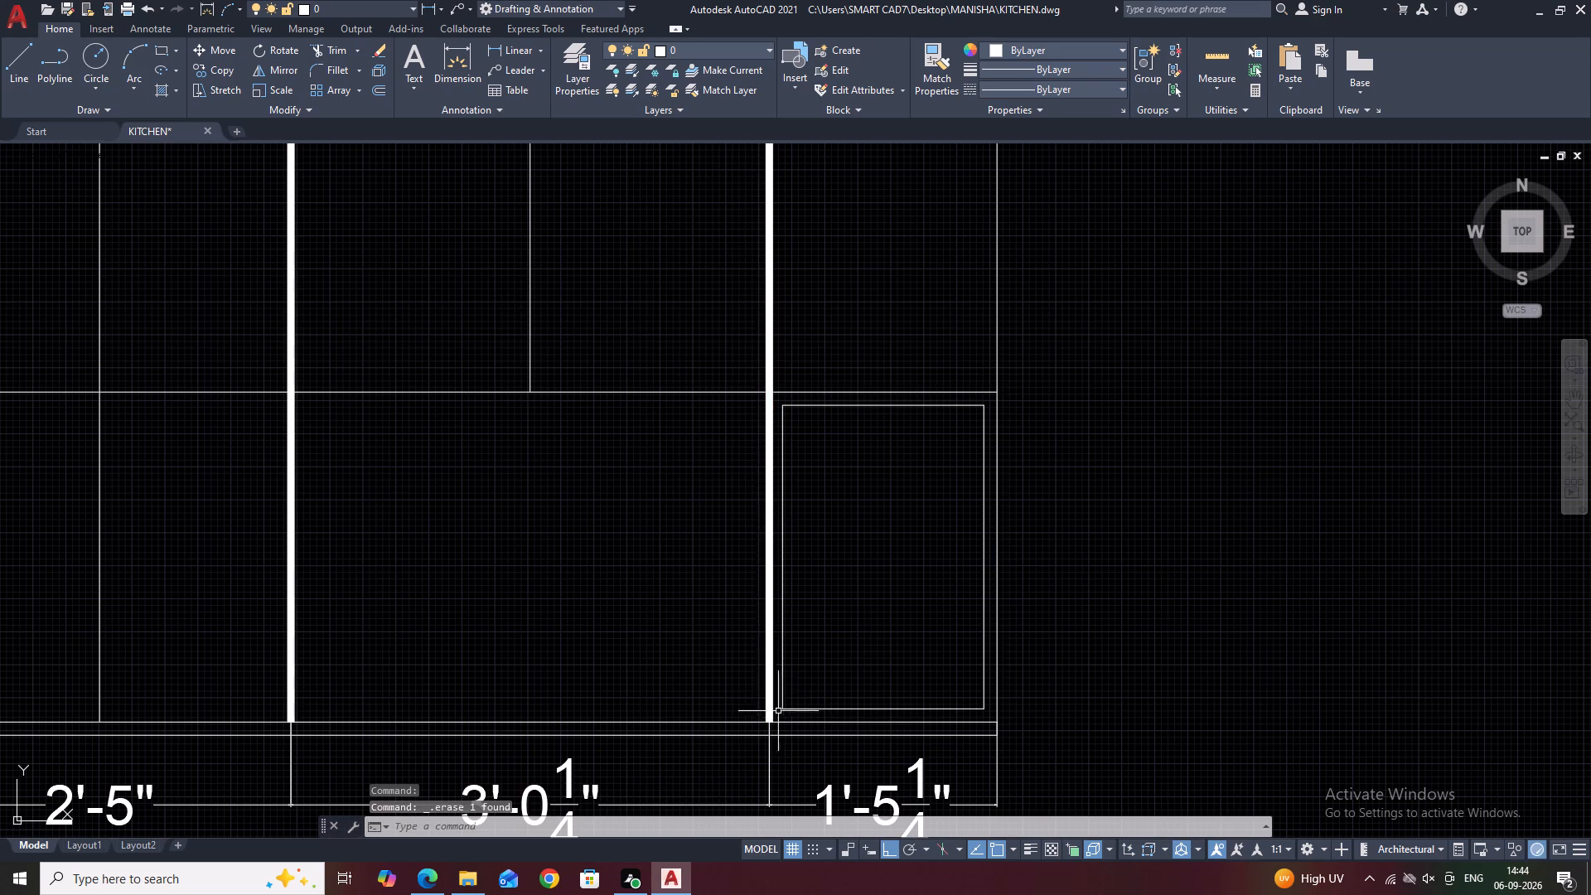
Draw a rectangle around the lower cabinet opening of the 3'-0 1/4" bay, from the mid-height divider to the bottom edge.
scroll(758, 617, down, 1)
middle_drag(759, 617, 865, 609)
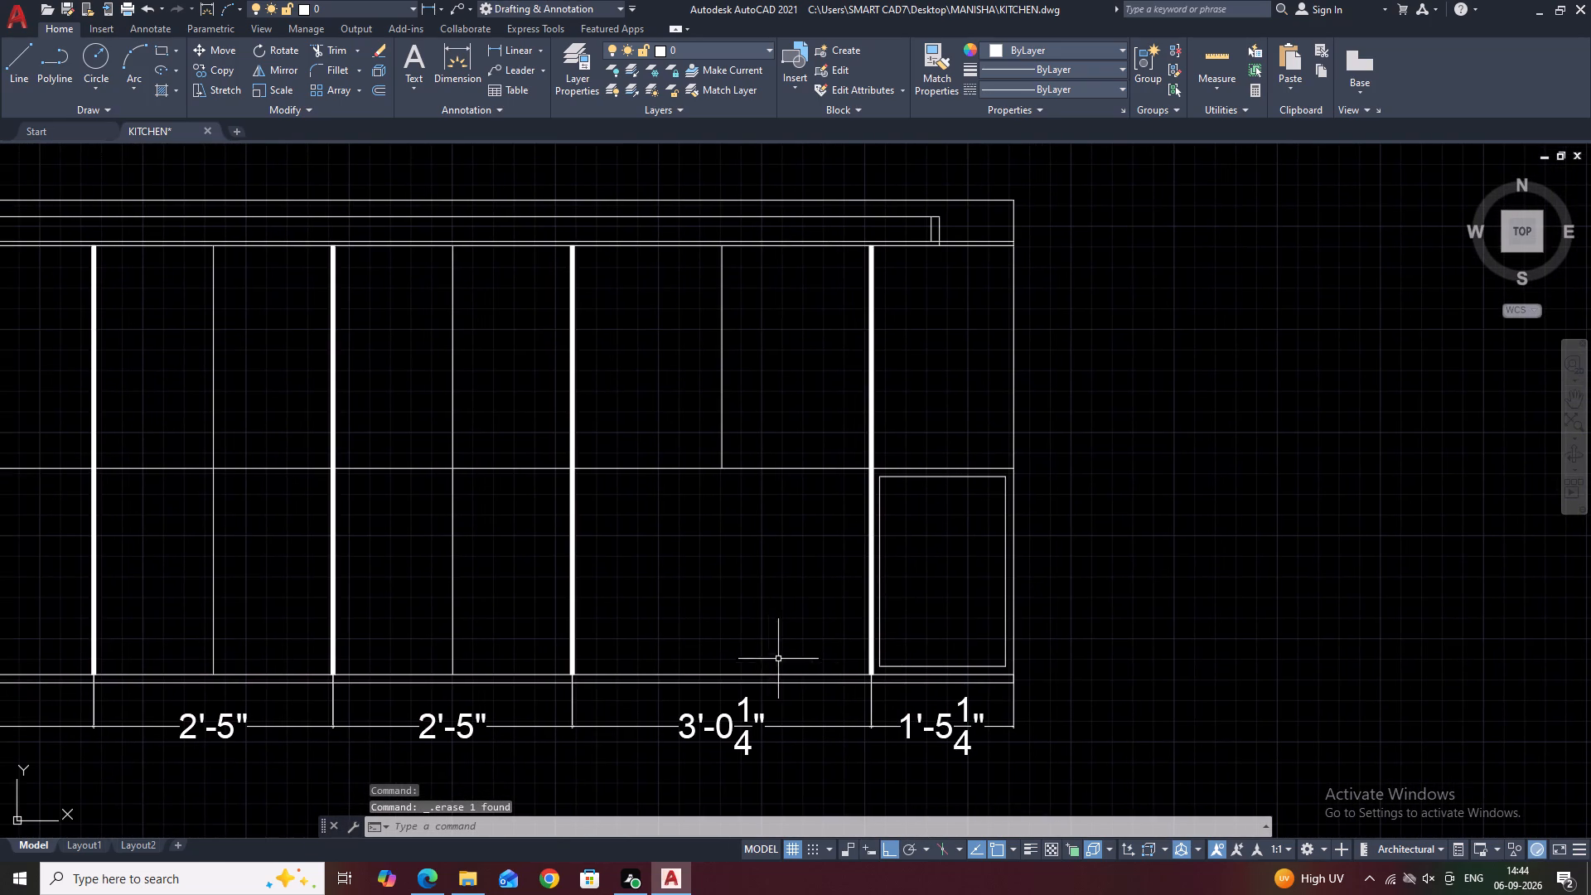
middle_drag(753, 594, 839, 620)
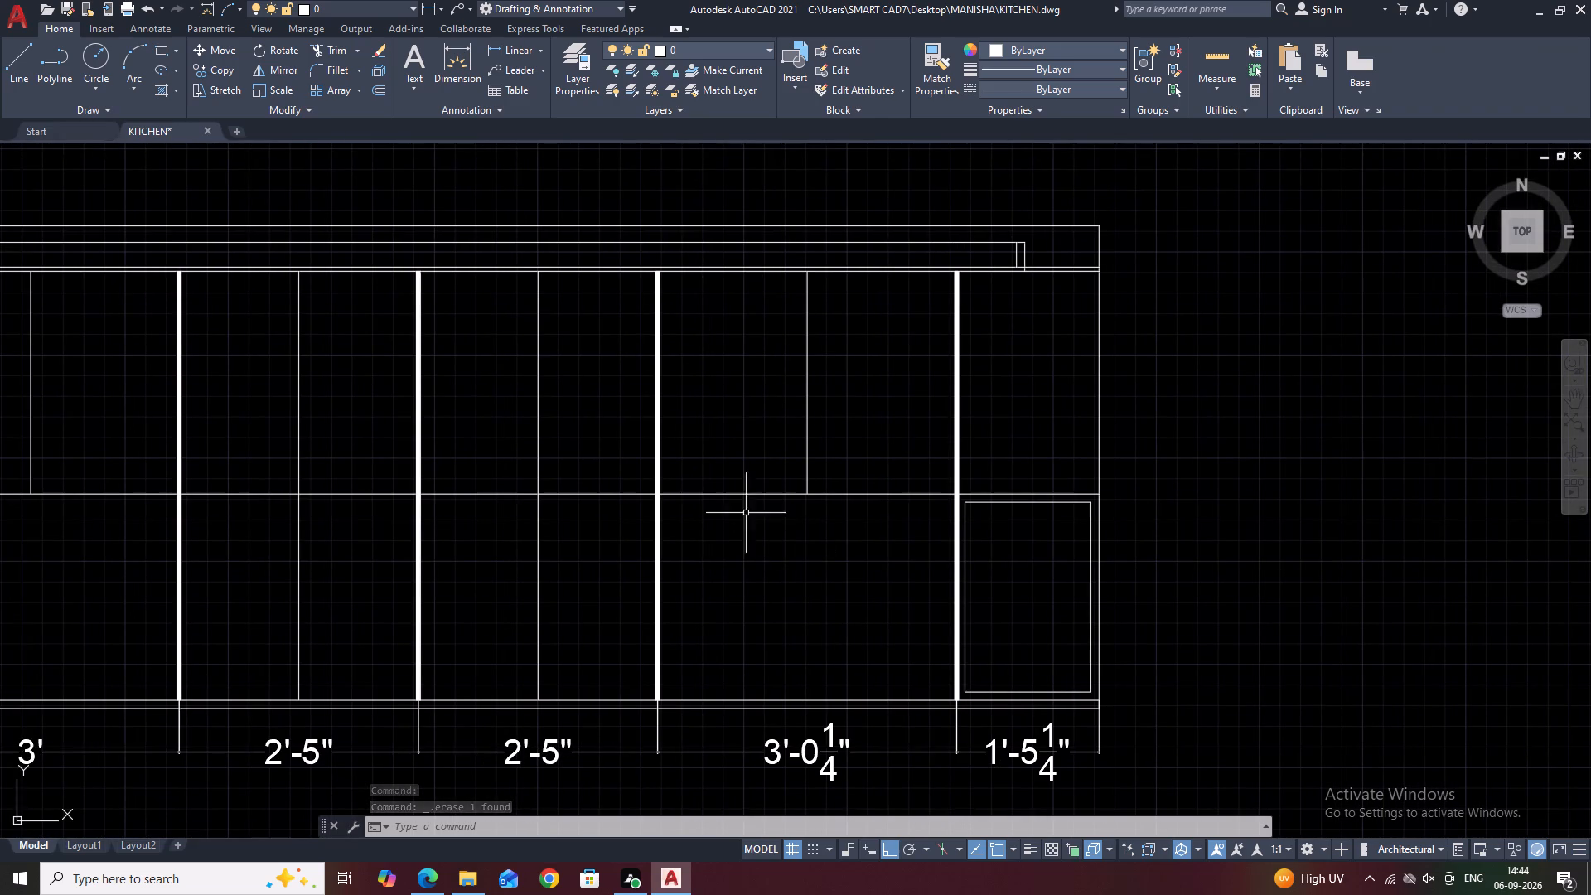
text(REC)
key(space)
click(657, 494)
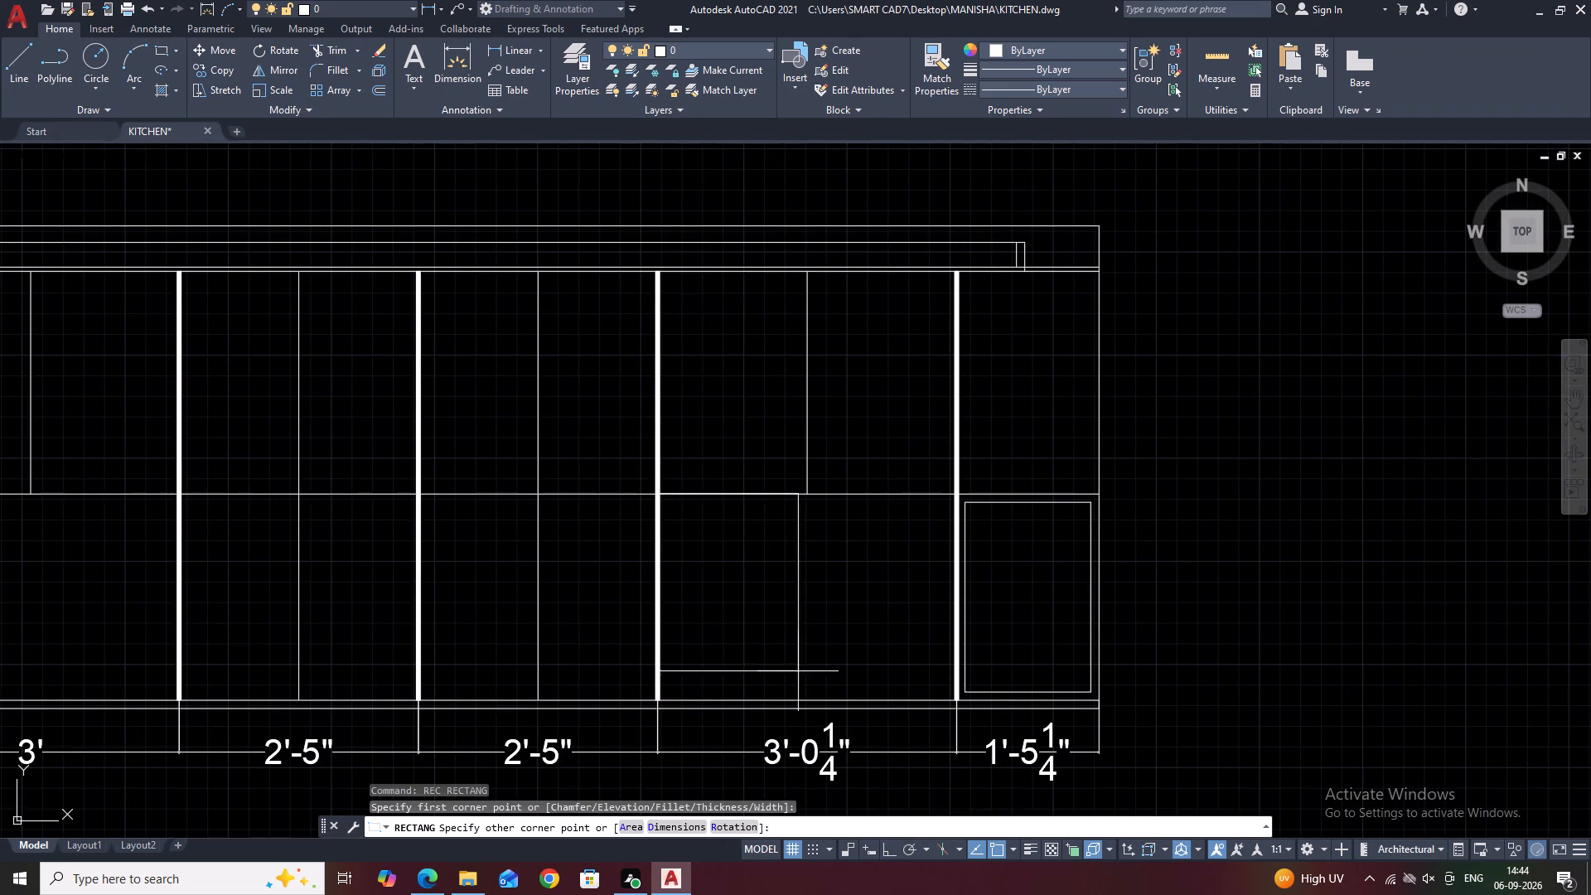
click(954, 700)
key(Escape)
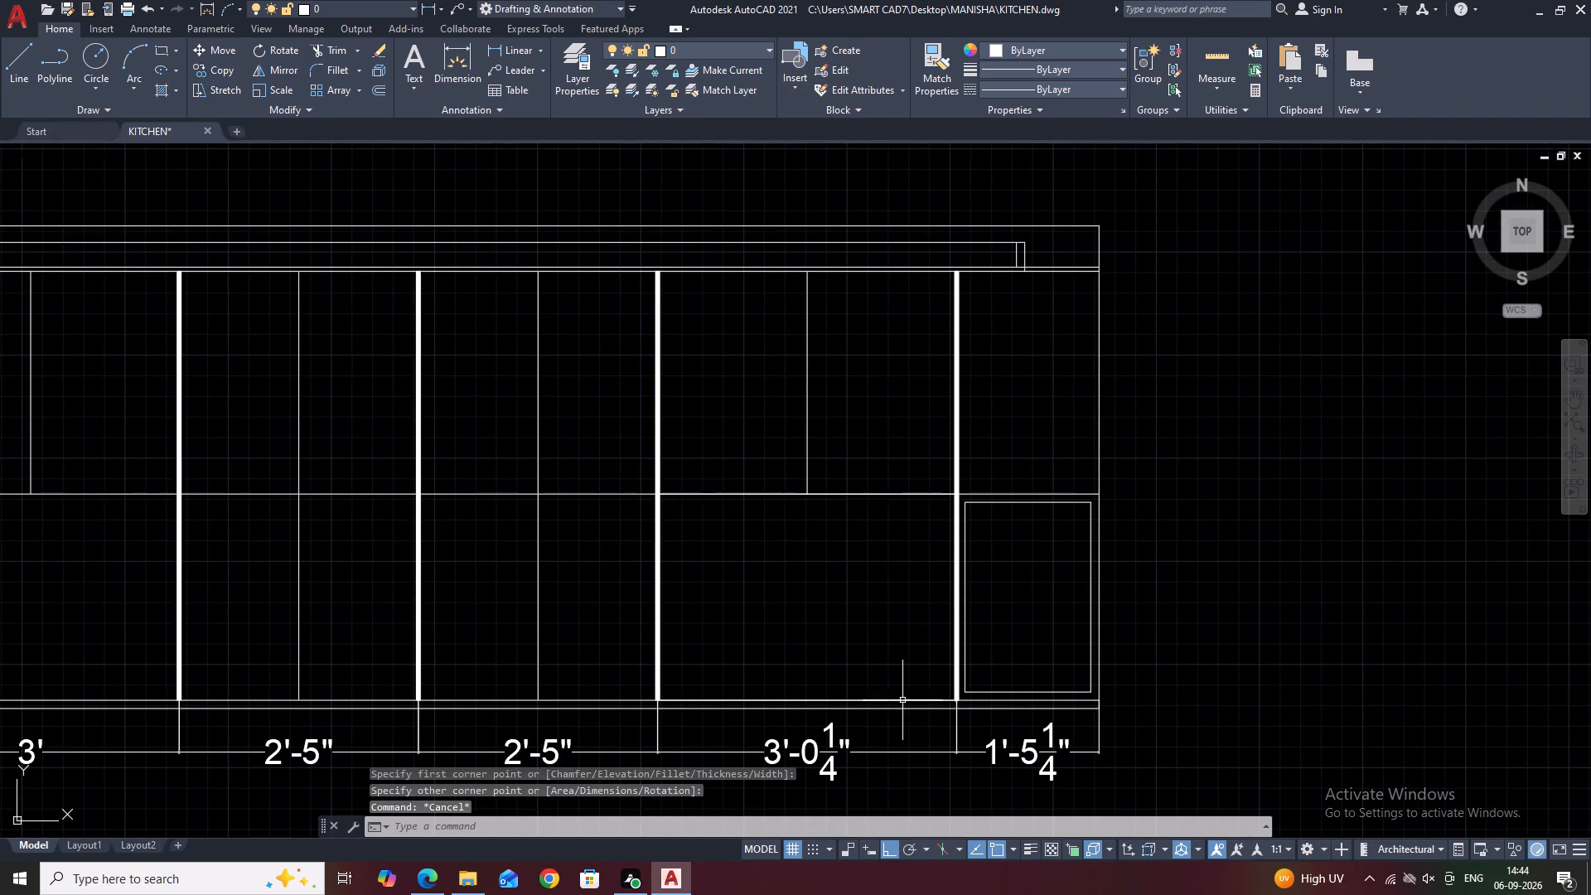
Offset the 3'-0 1/4" bay's lower rectangle 1" inwards.
click(900, 702)
text(O)
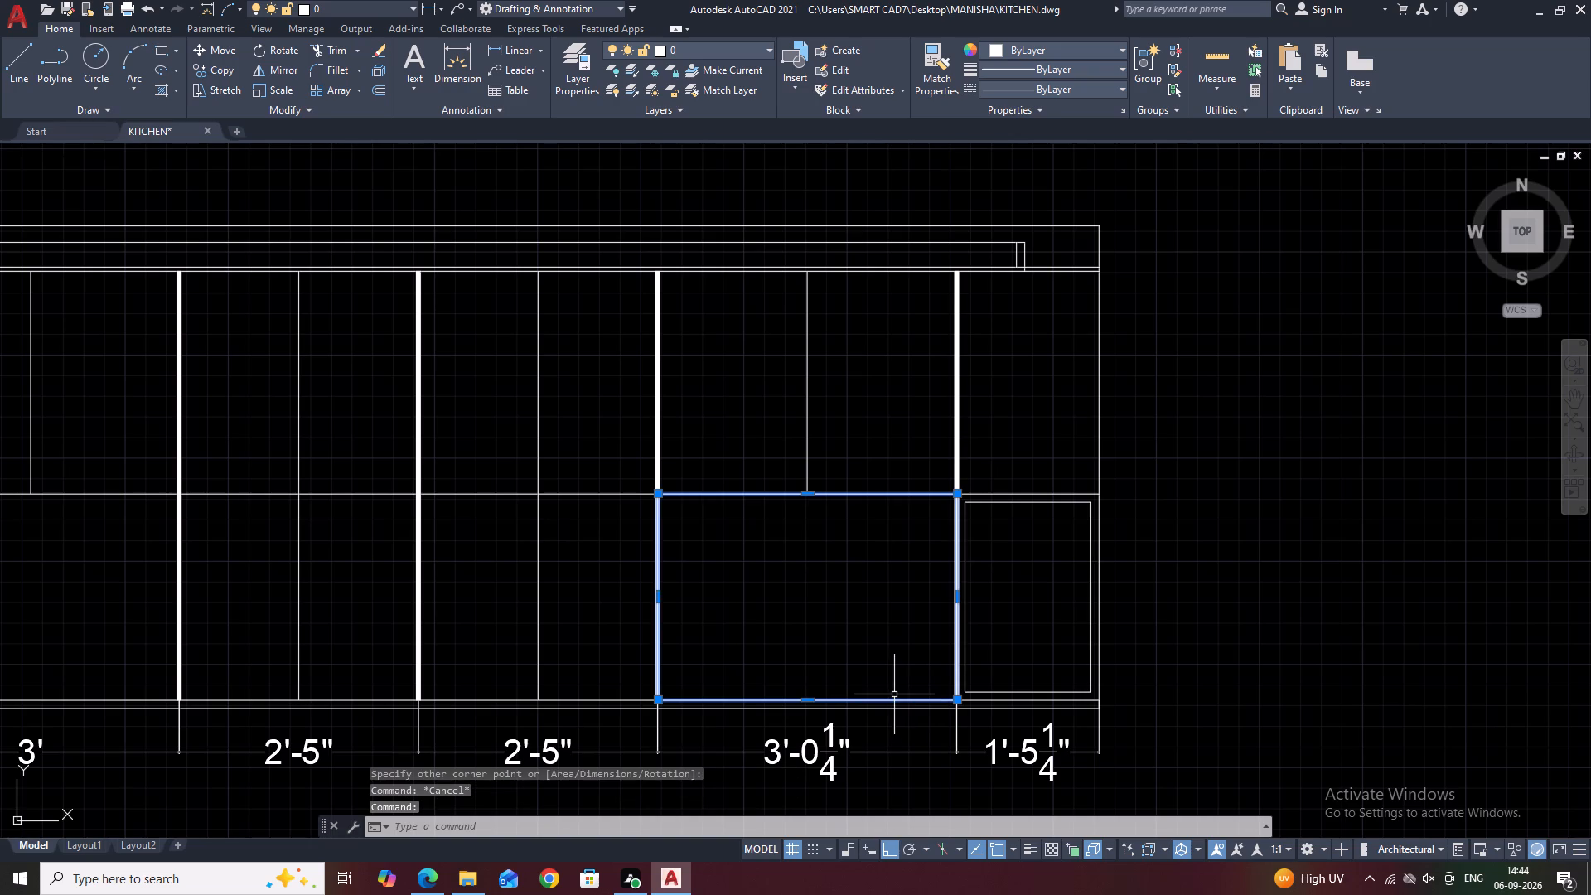
key(space)
text(1)
key(space)
click(886, 677)
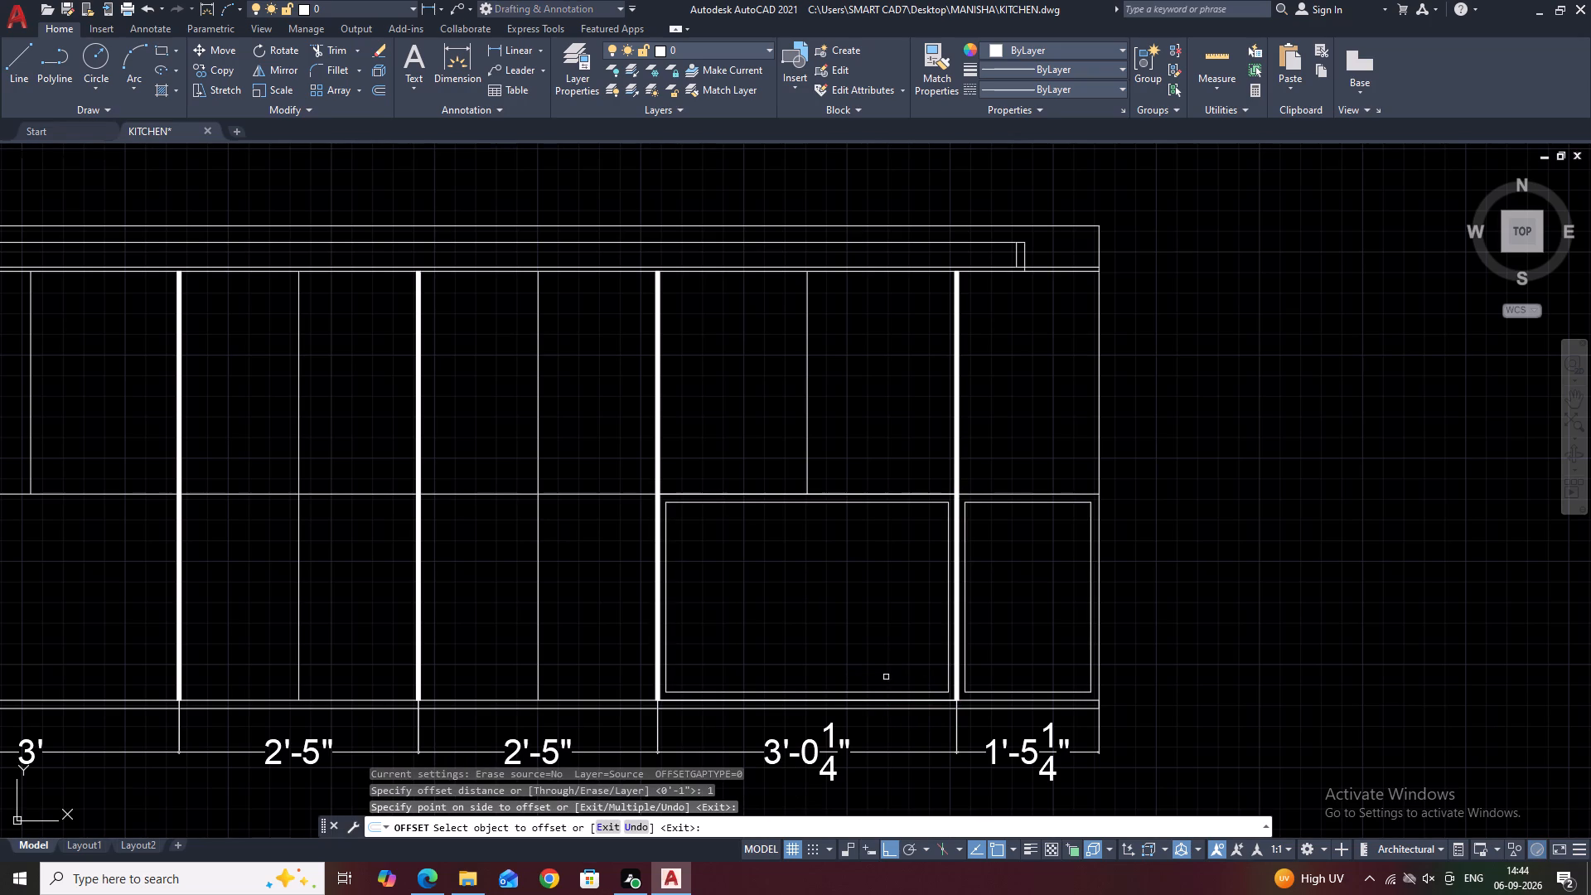
key(Escape)
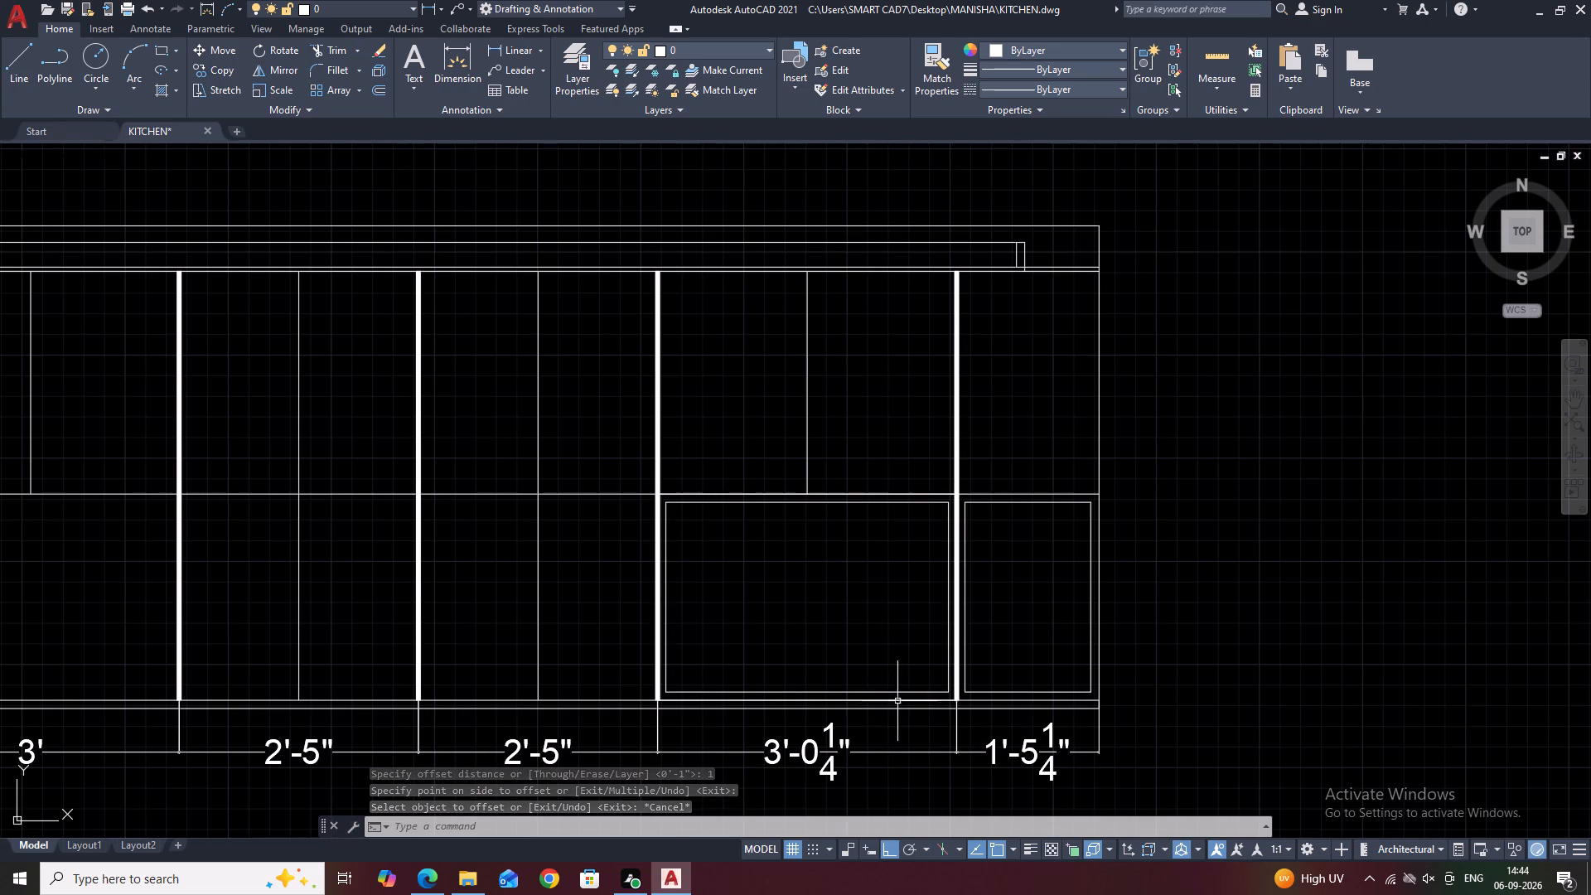
Delete the outer rectangle of the lower 3'-0 1/4" cabinet, keeping the inner offset.
click(897, 700)
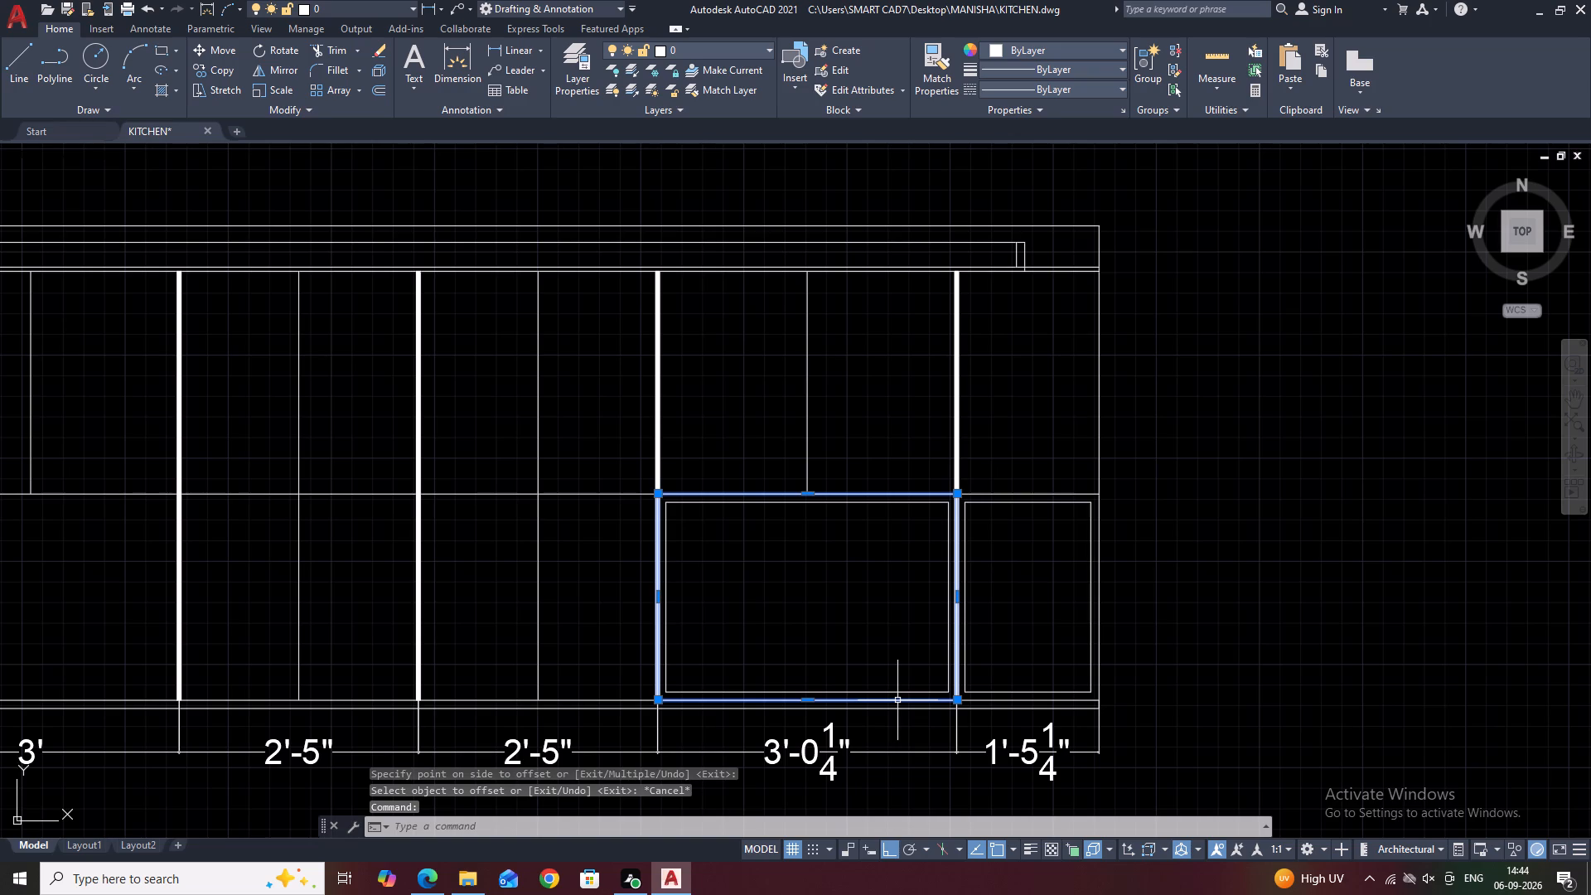
key(Delete)
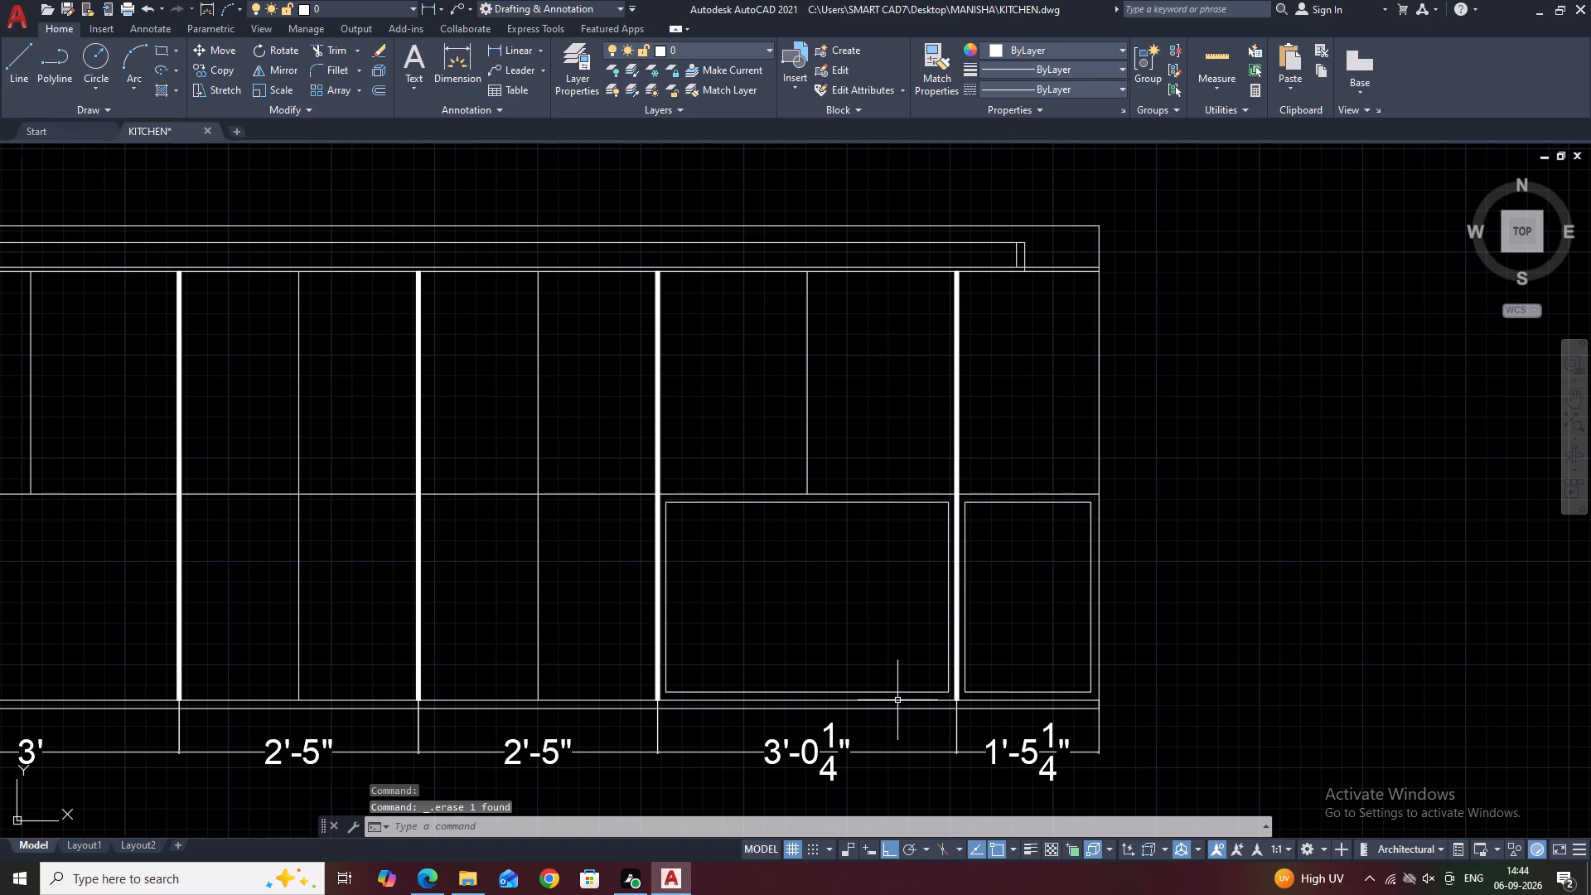
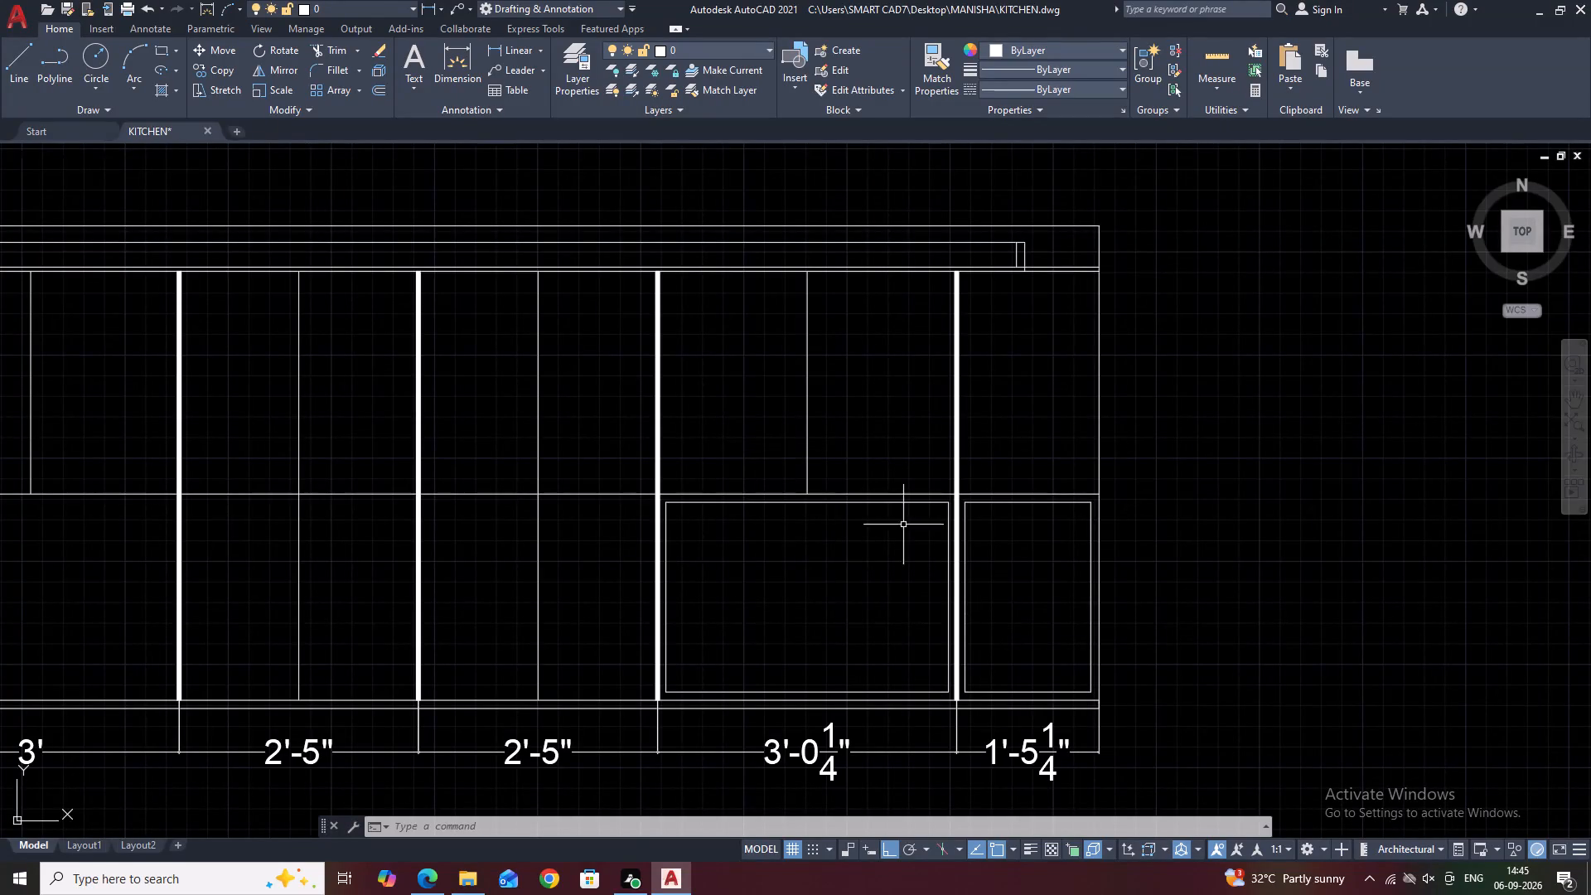
Examine the wall cabinets' lower row, checking the inset frames, thick dividers and bottom edge against the overall sink elevation.
scroll(925, 514, up, 2)
scroll(973, 391, down, 2)
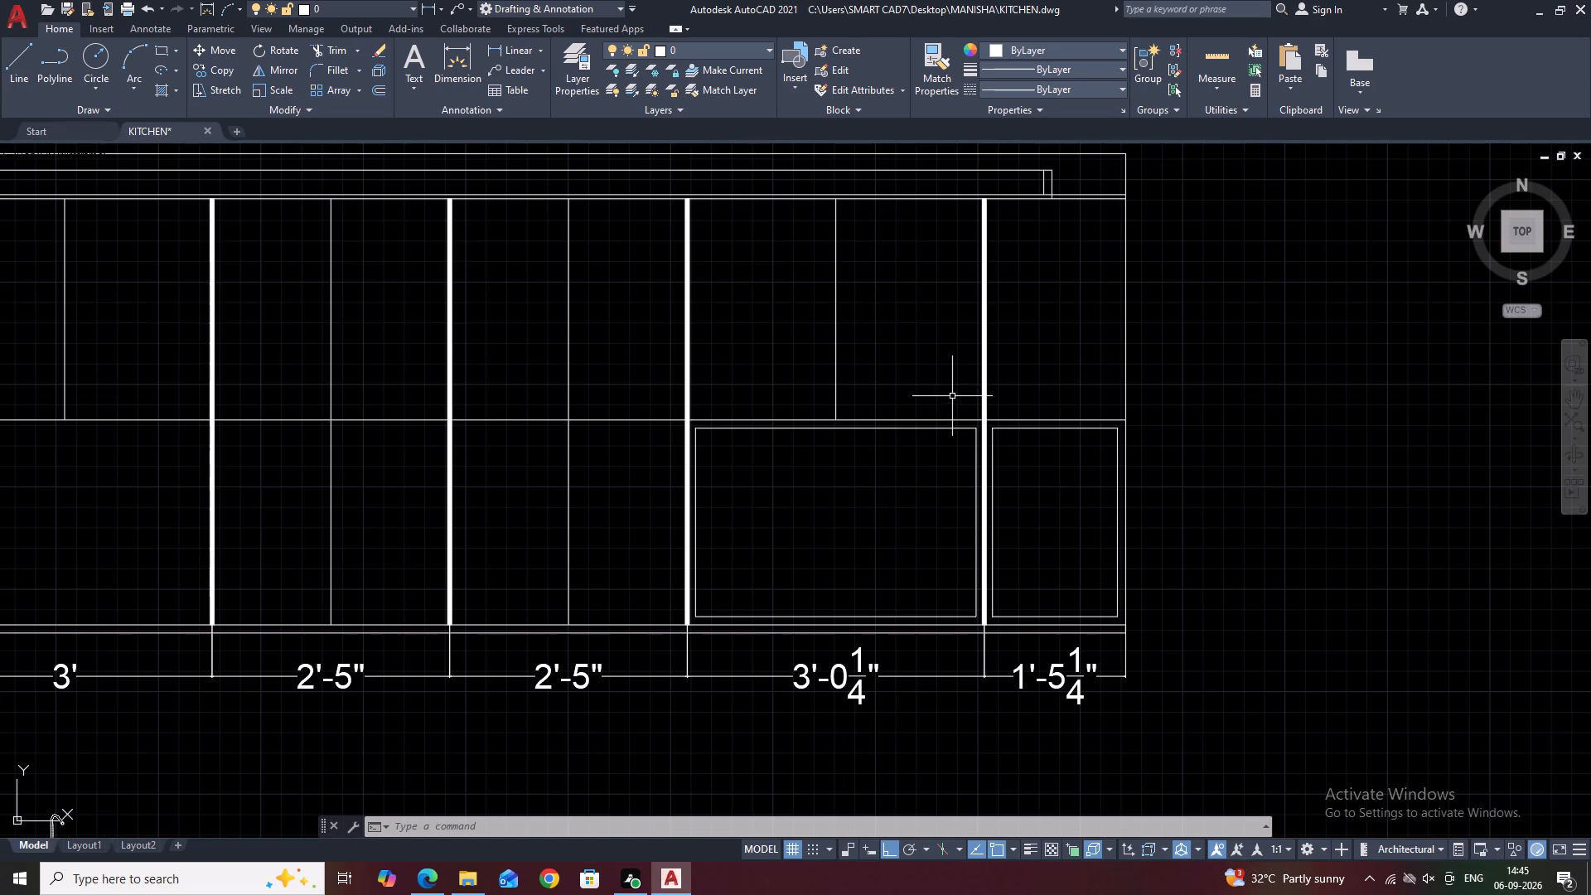
click(952, 394)
click(1004, 629)
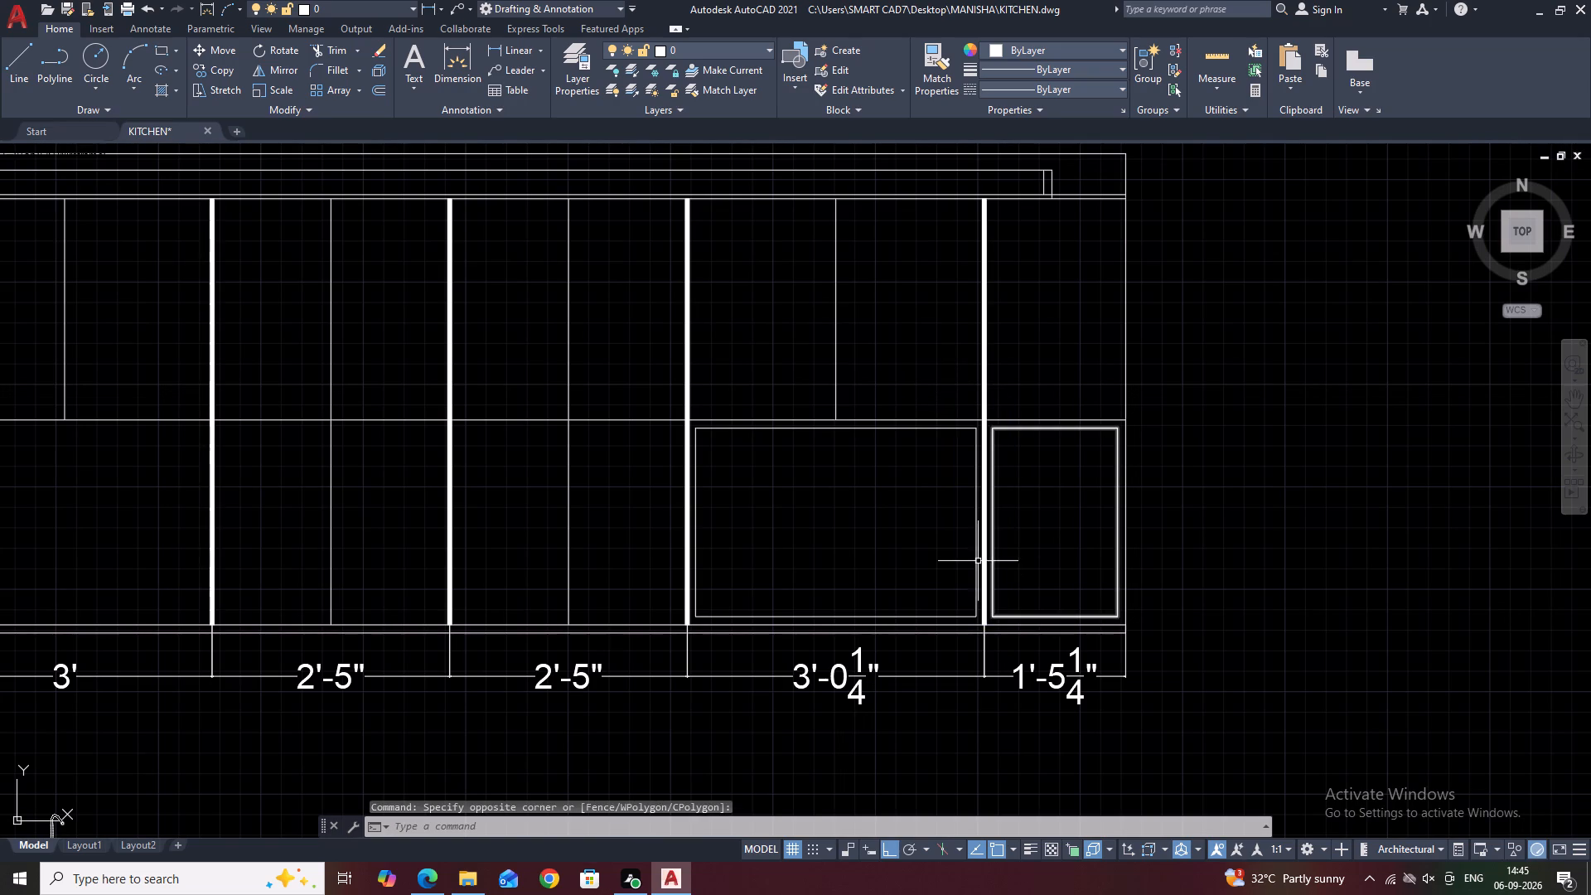
scroll(788, 396, up, 1)
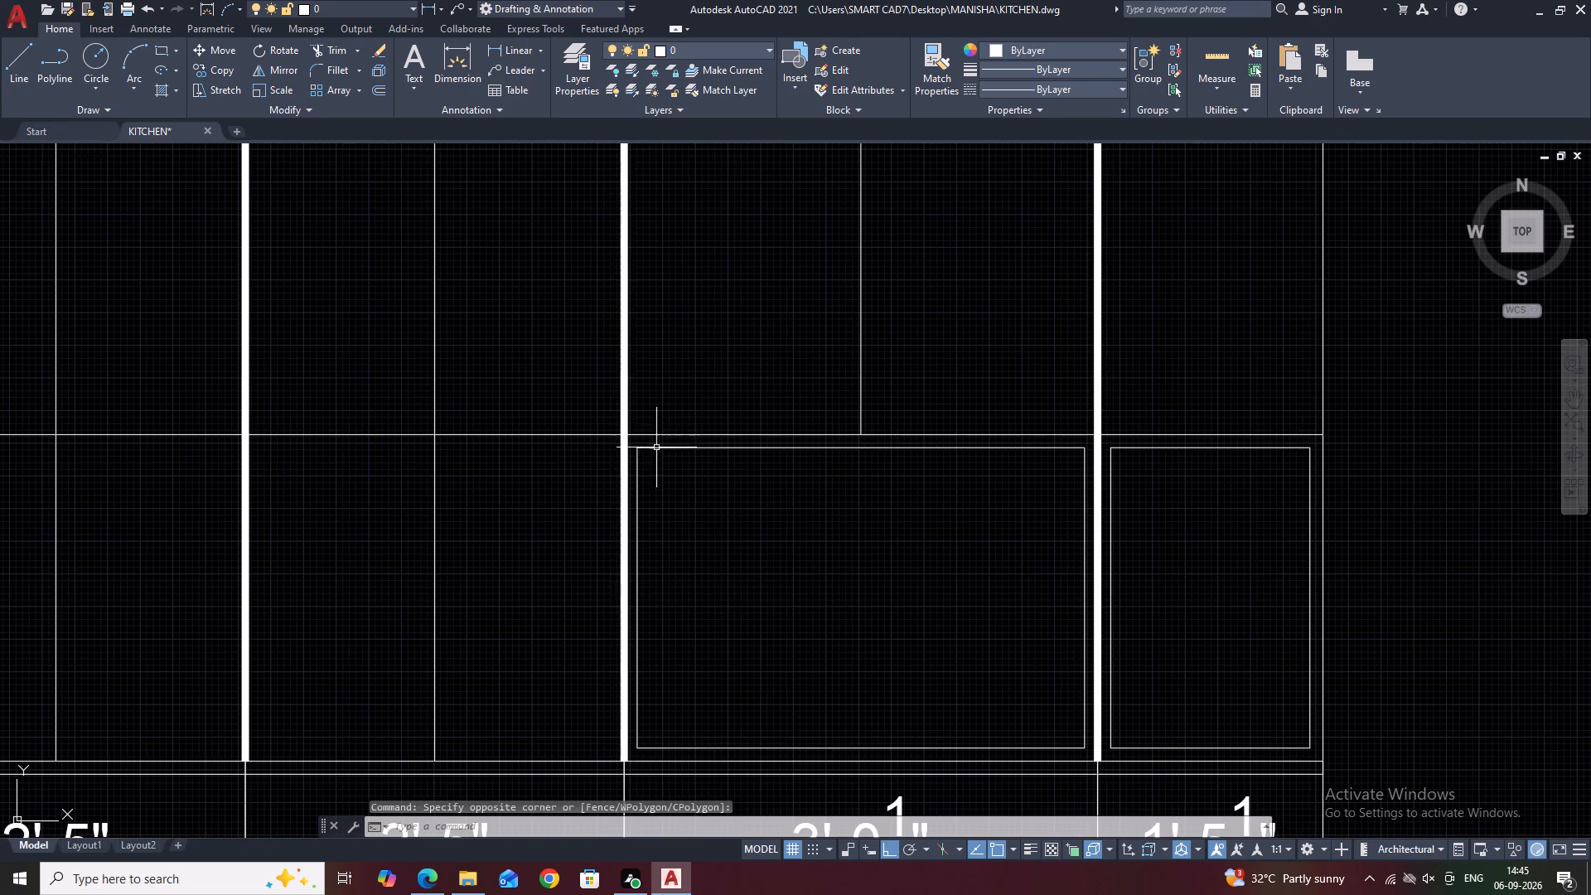
scroll(794, 451, down, 3)
scroll(885, 473, down, 2)
scroll(771, 467, up, 4)
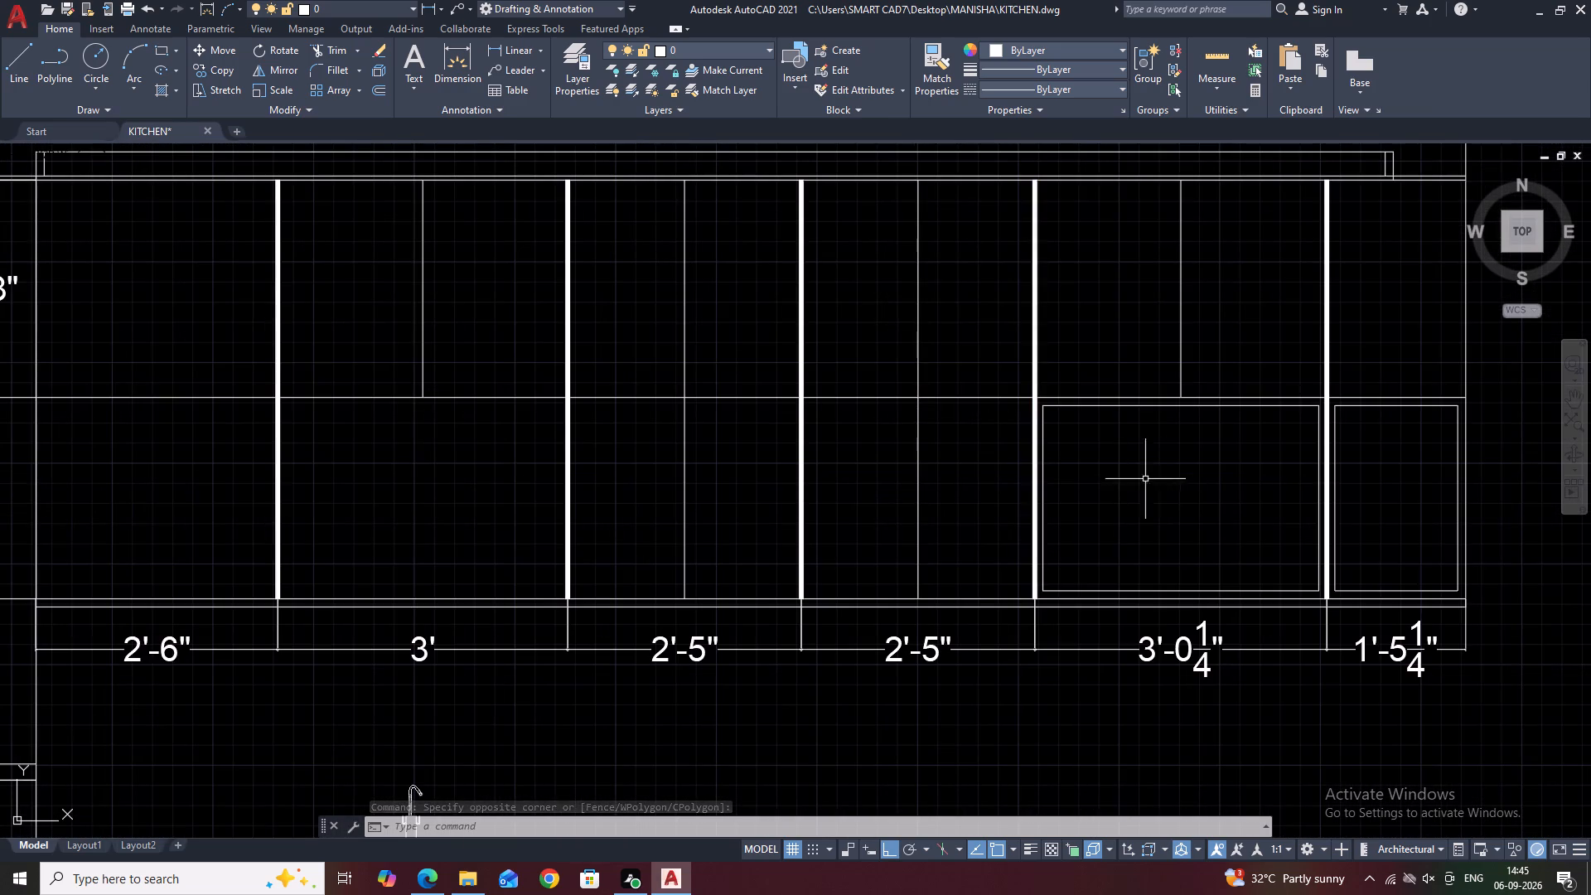
scroll(1019, 588, up, 4)
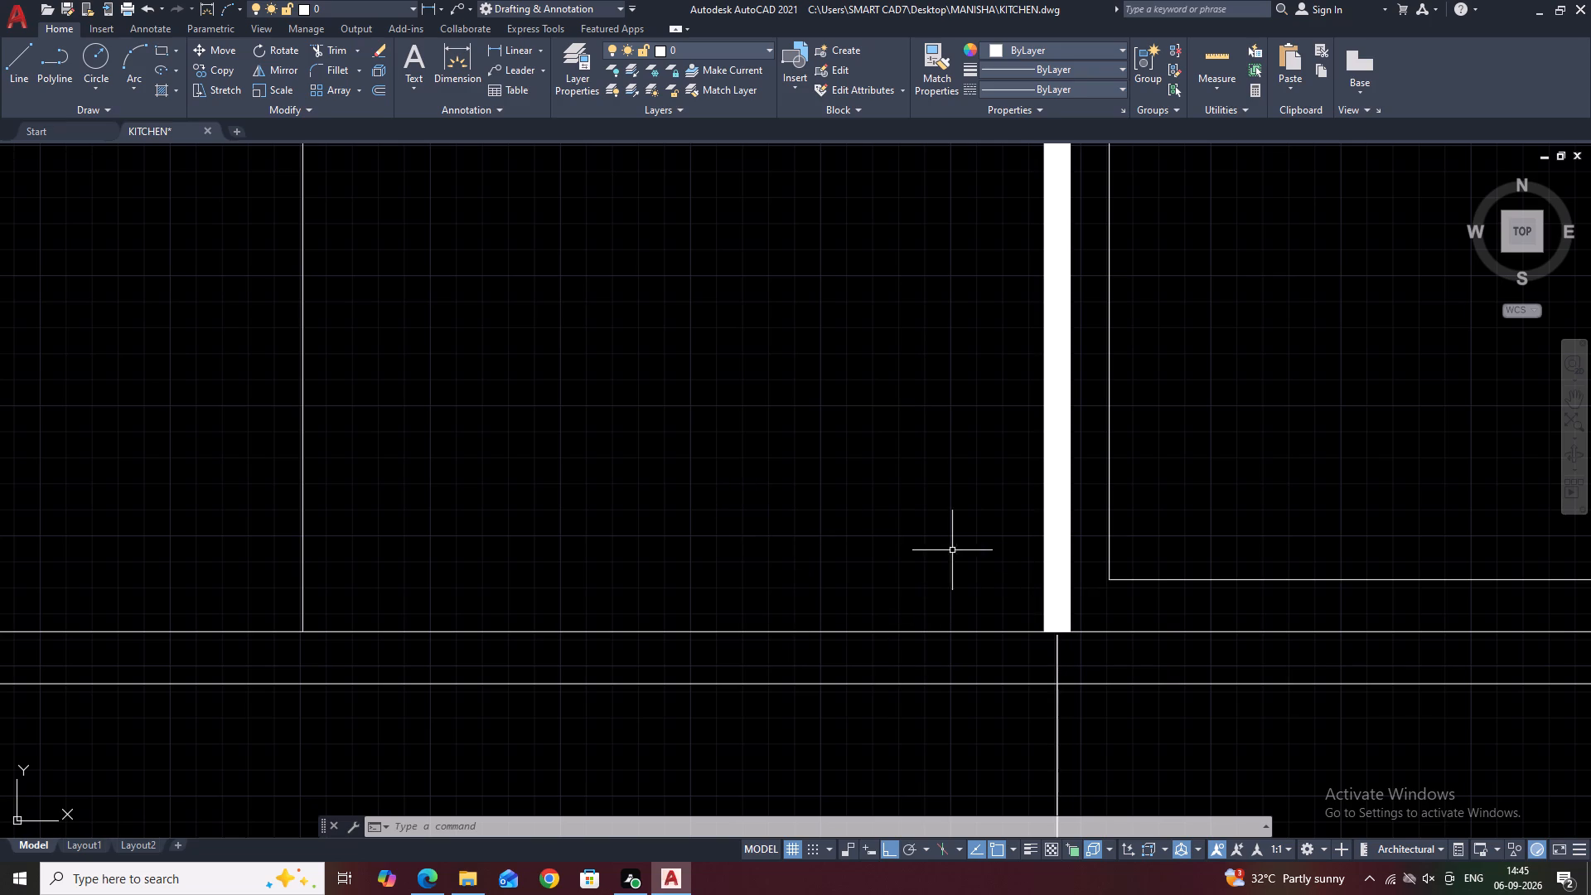
scroll(973, 547, down, 2)
middle_drag(1028, 563, 874, 578)
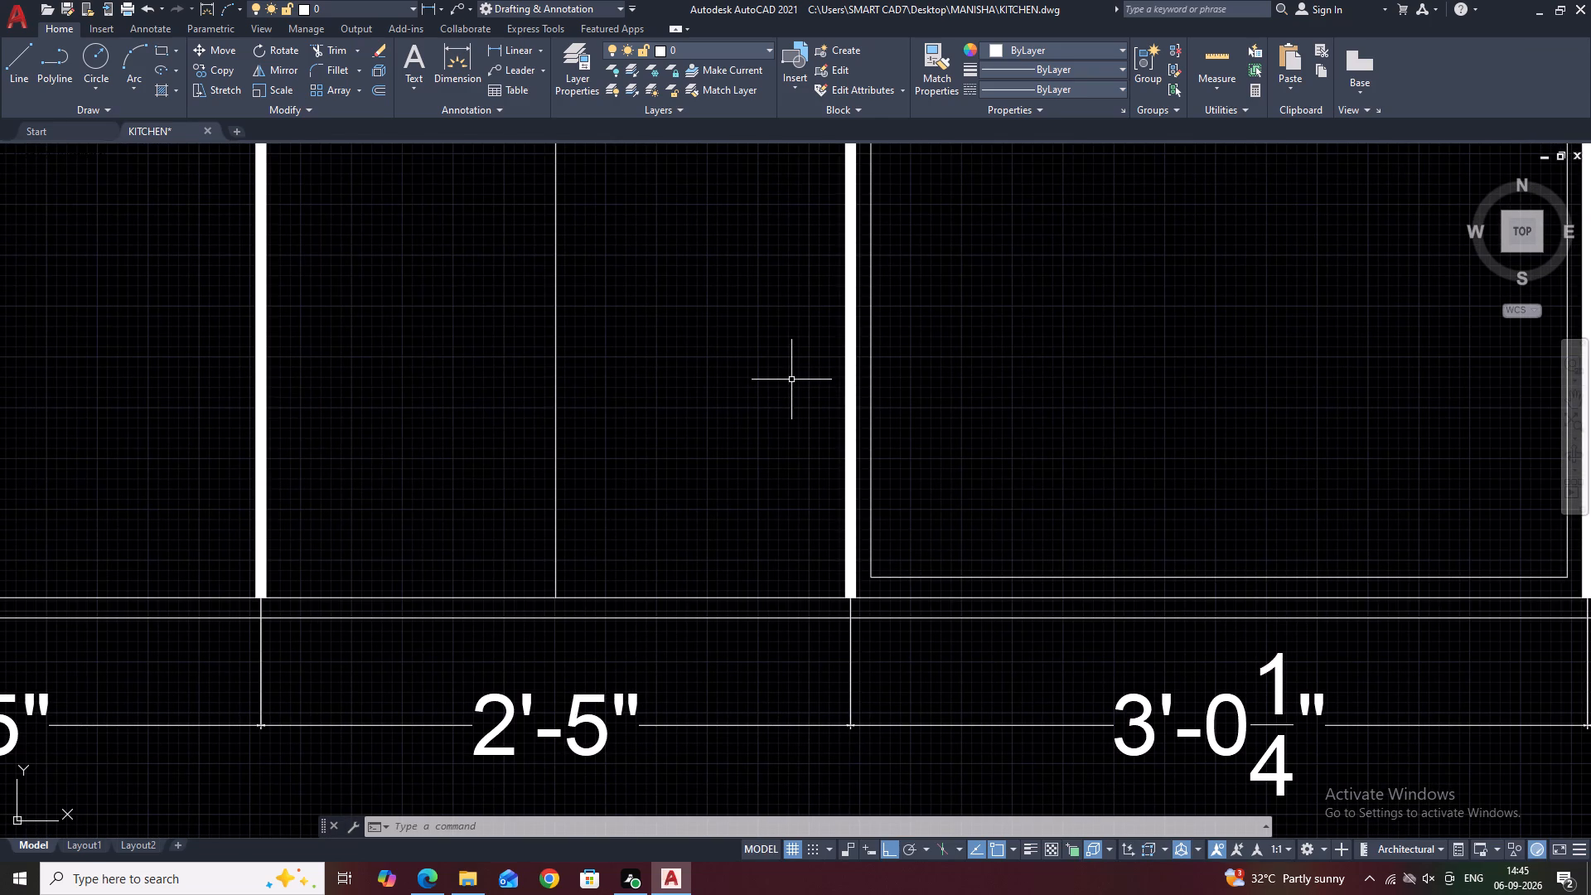
middle_drag(790, 412, 786, 443)
scroll(840, 384, down, 3)
middle_drag(860, 416, 847, 466)
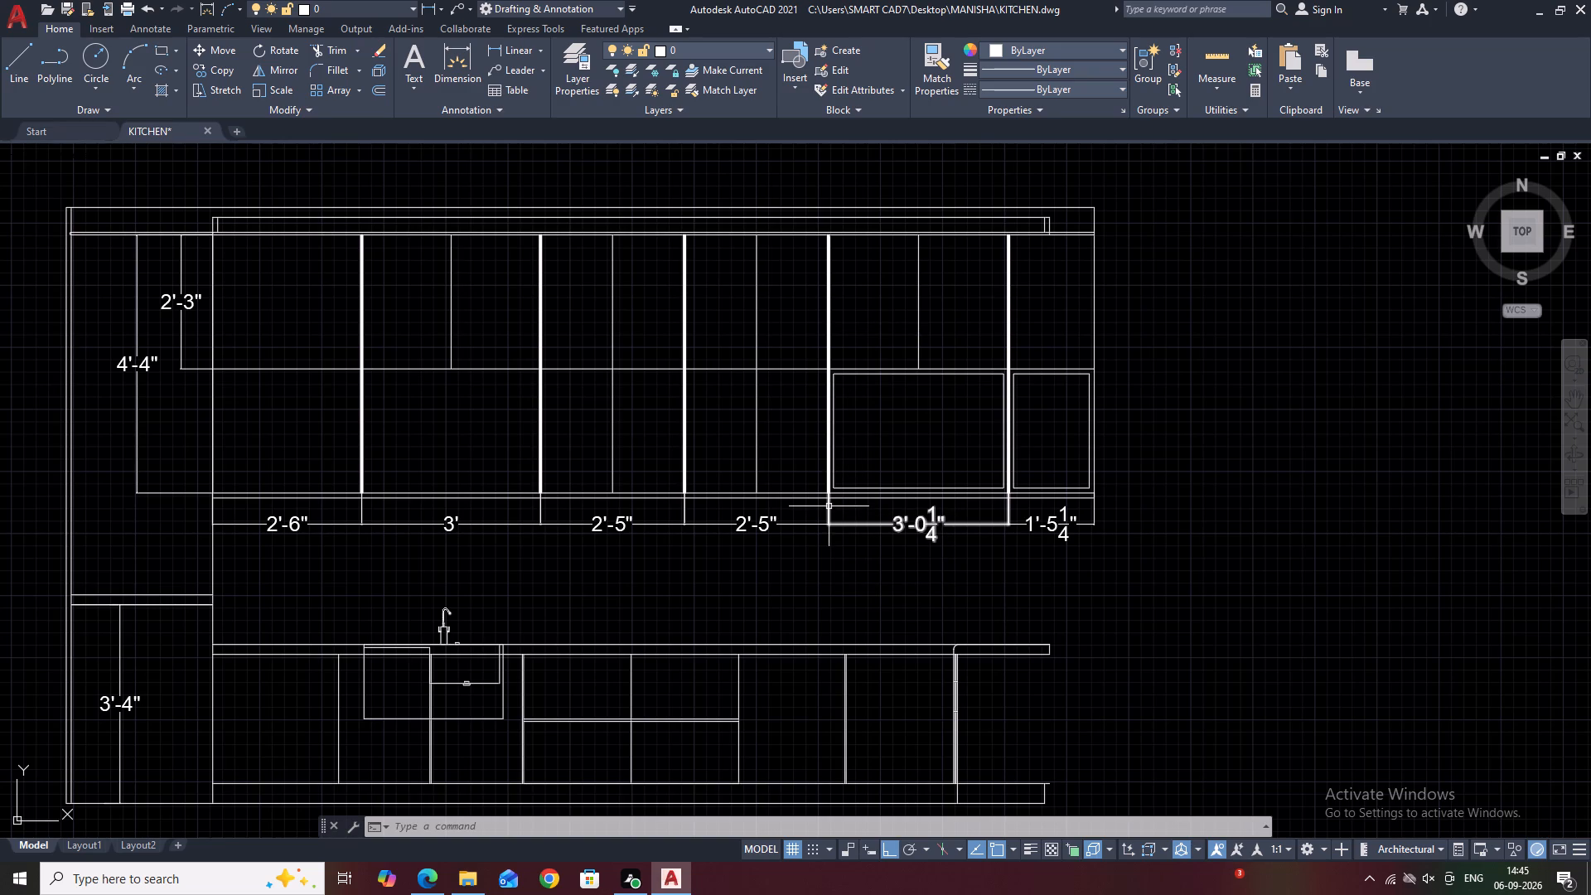
Select the dimensions meeting below the thick divider between the 2'-5" and 3'-0 1/4" bays and bring up their object options.
scroll(816, 486, up, 2)
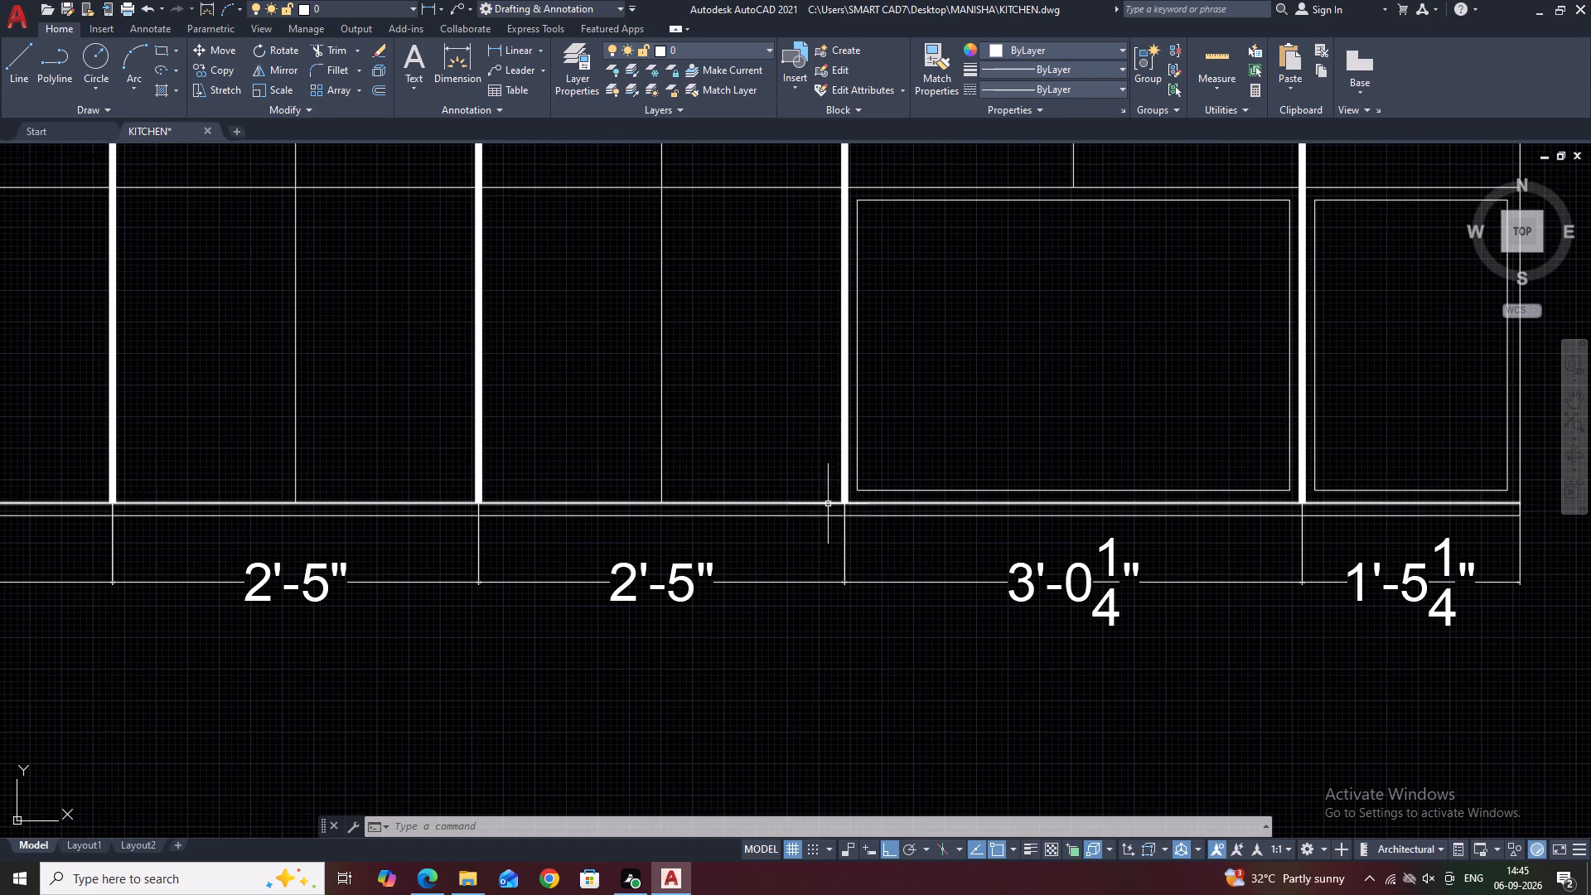
click(812, 456)
click(849, 513)
scroll(839, 499, up, 3)
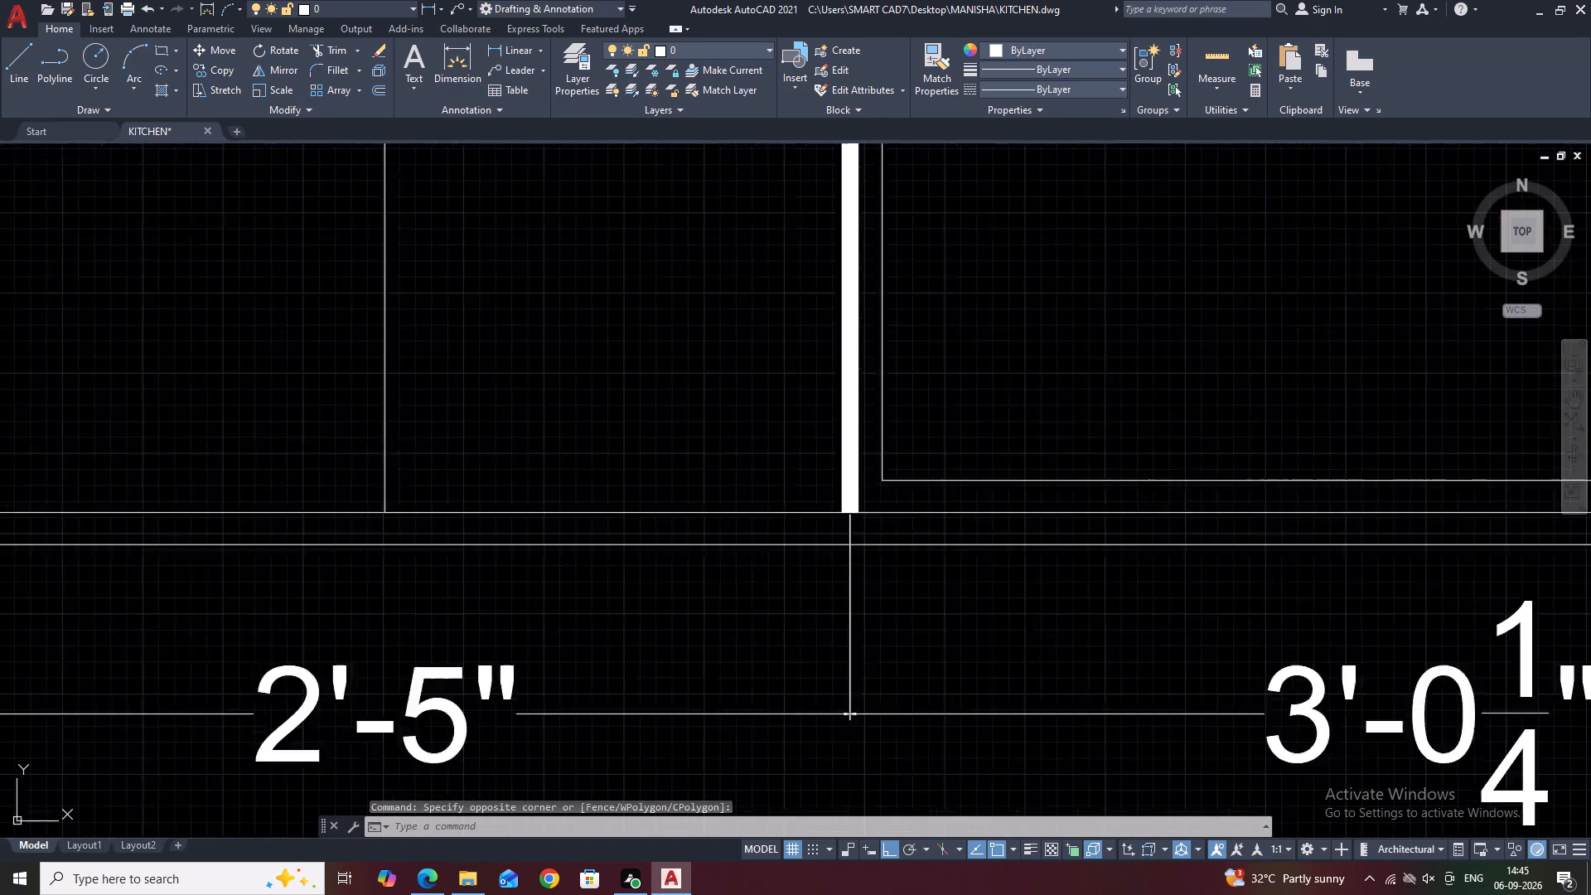
scroll(841, 496, up, 2)
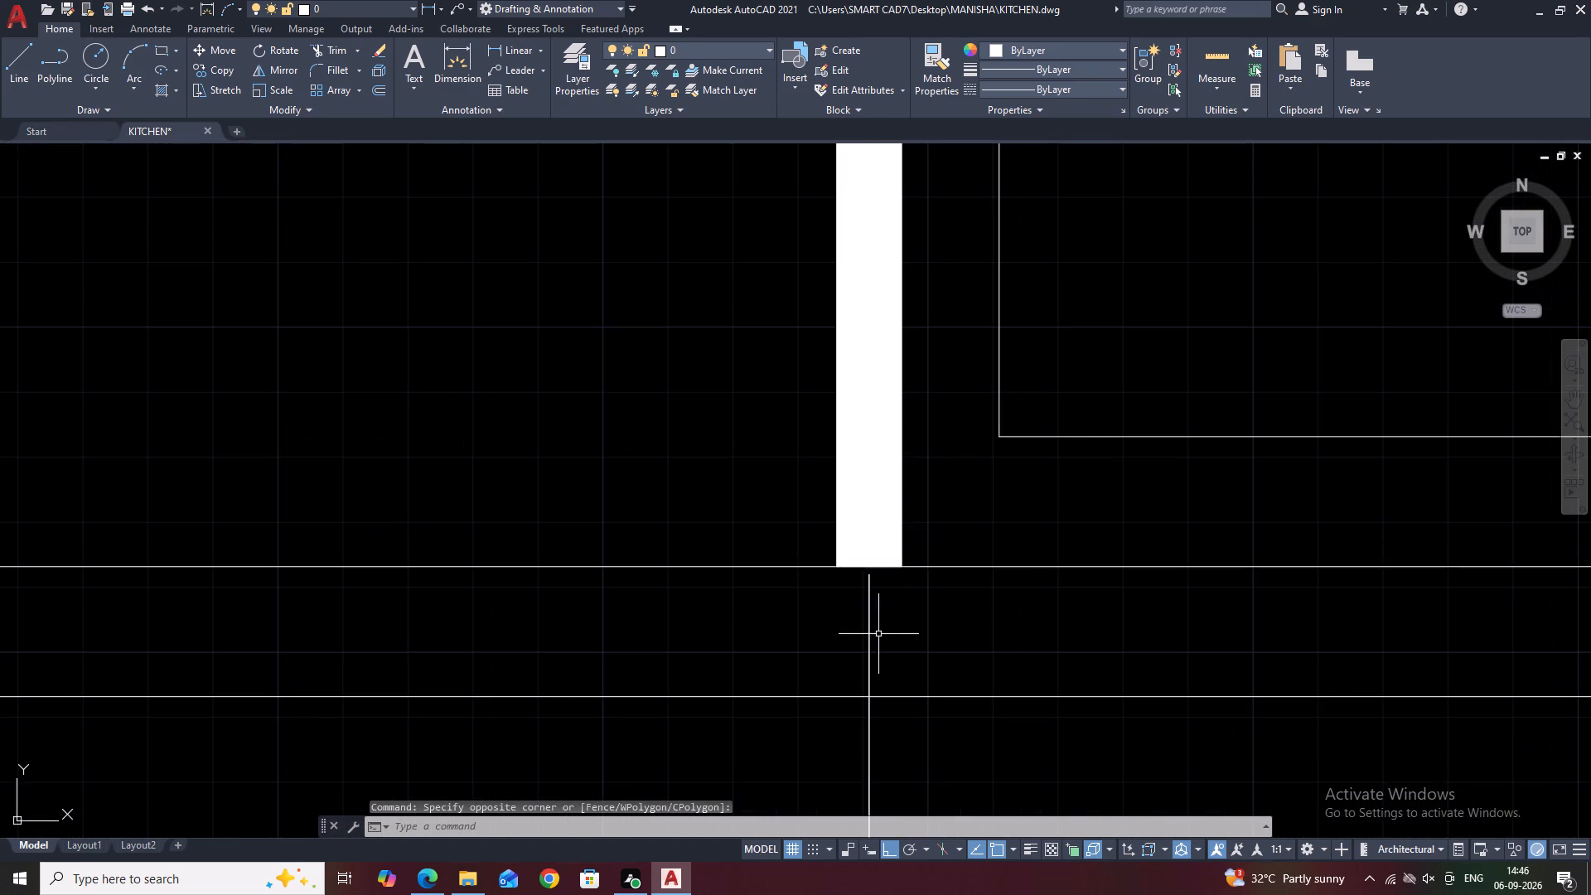
drag(880, 634, 860, 600)
click(847, 580)
scroll(865, 596, up, 3)
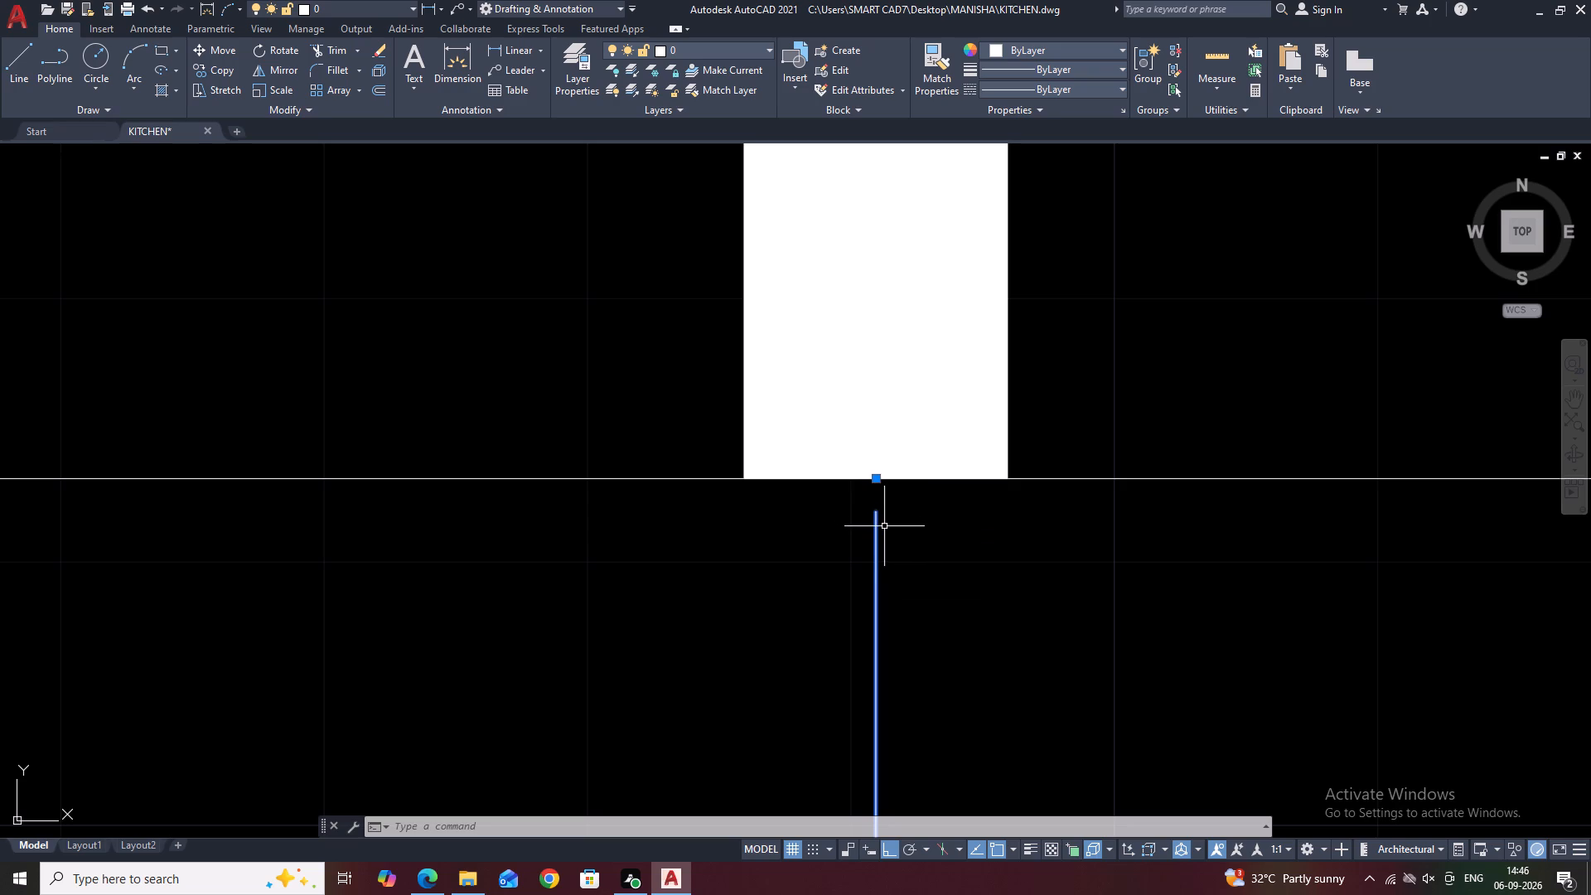
middle_drag(941, 465, 828, 515)
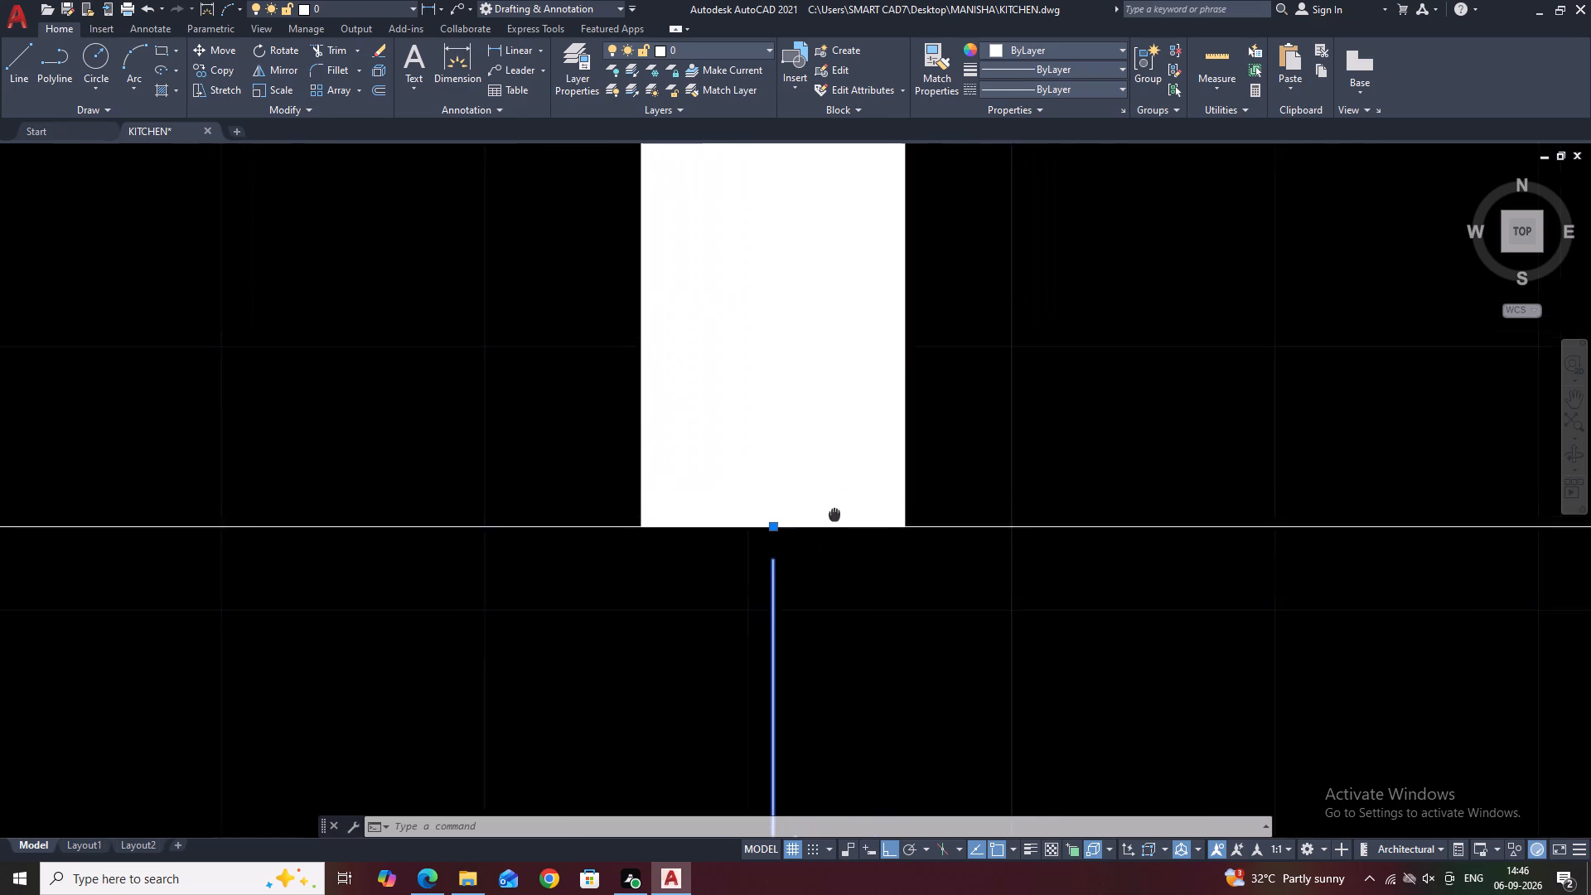
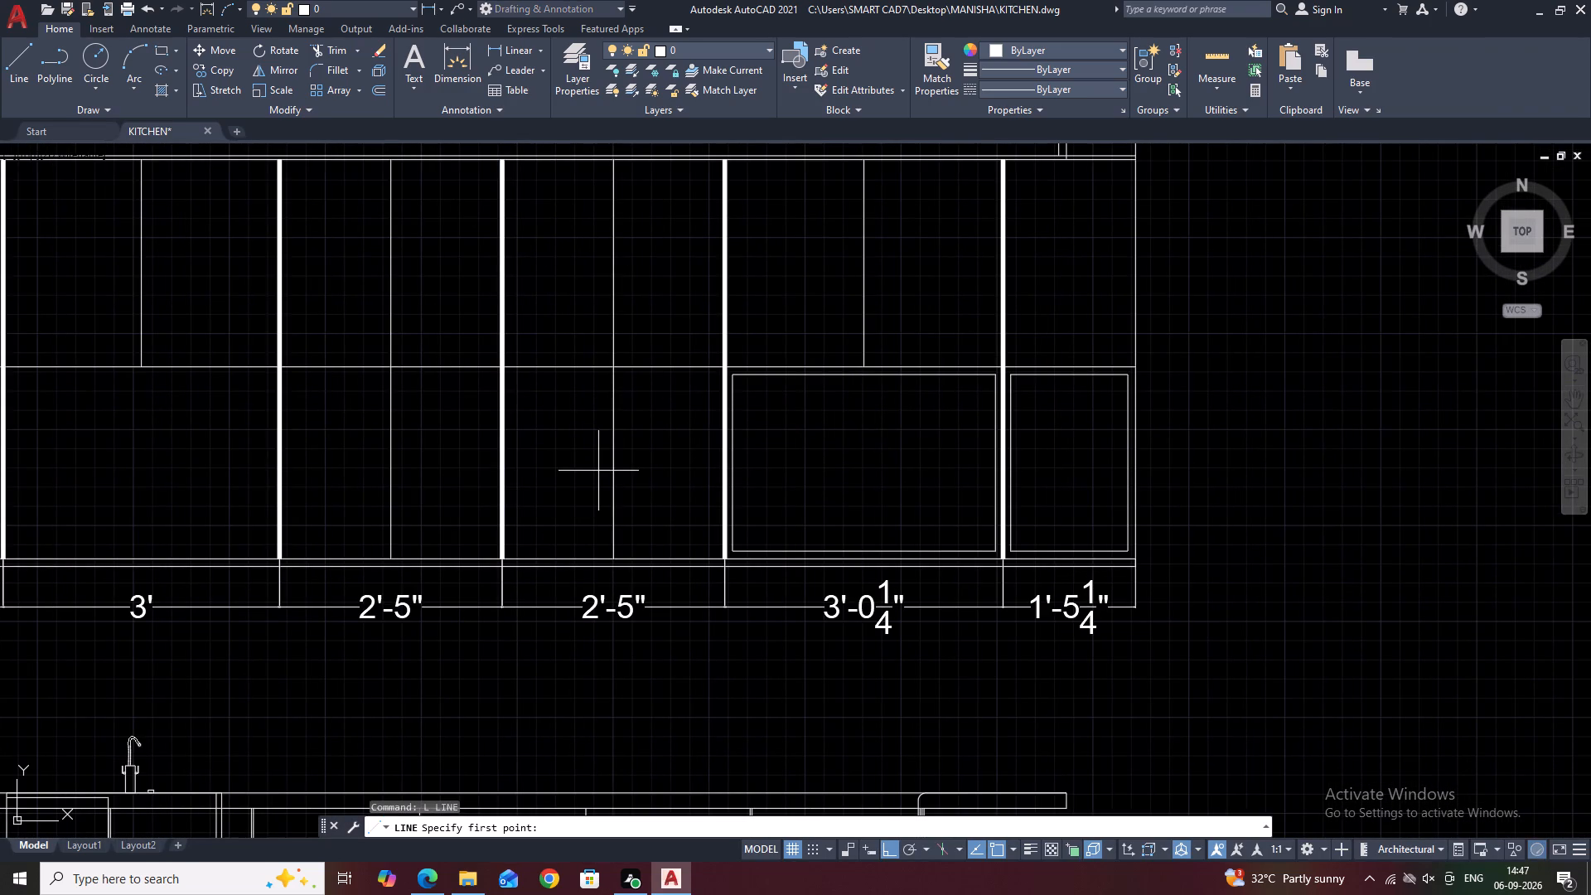
Draw a horizontal line across the mid-height of the inset frame in the 3'-0 1/4" lower wall cabinet.
click(734, 459)
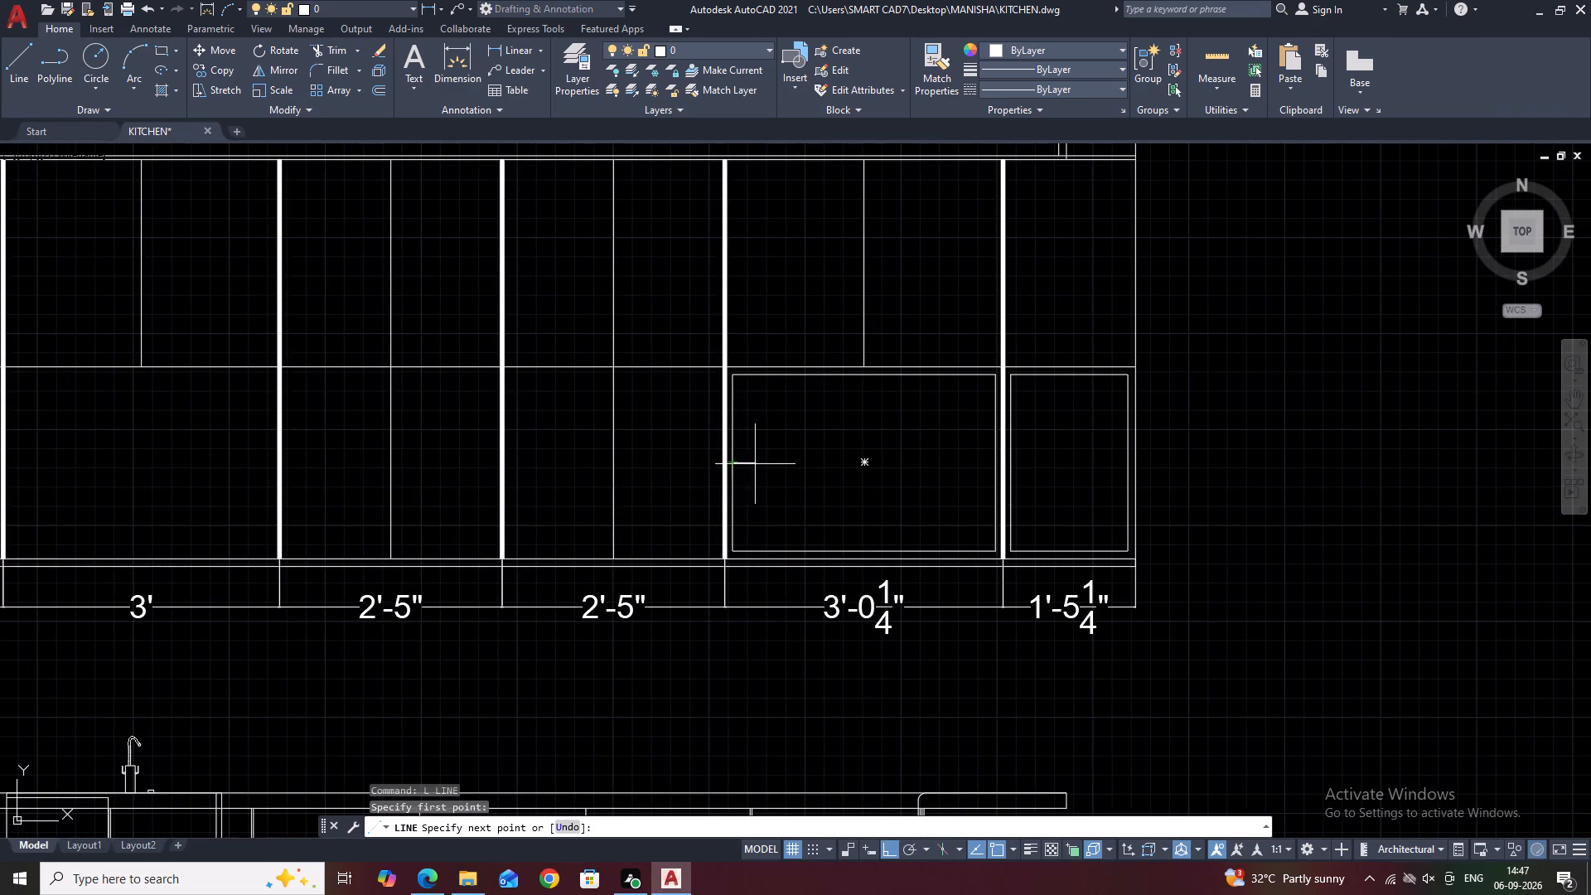
click(995, 462)
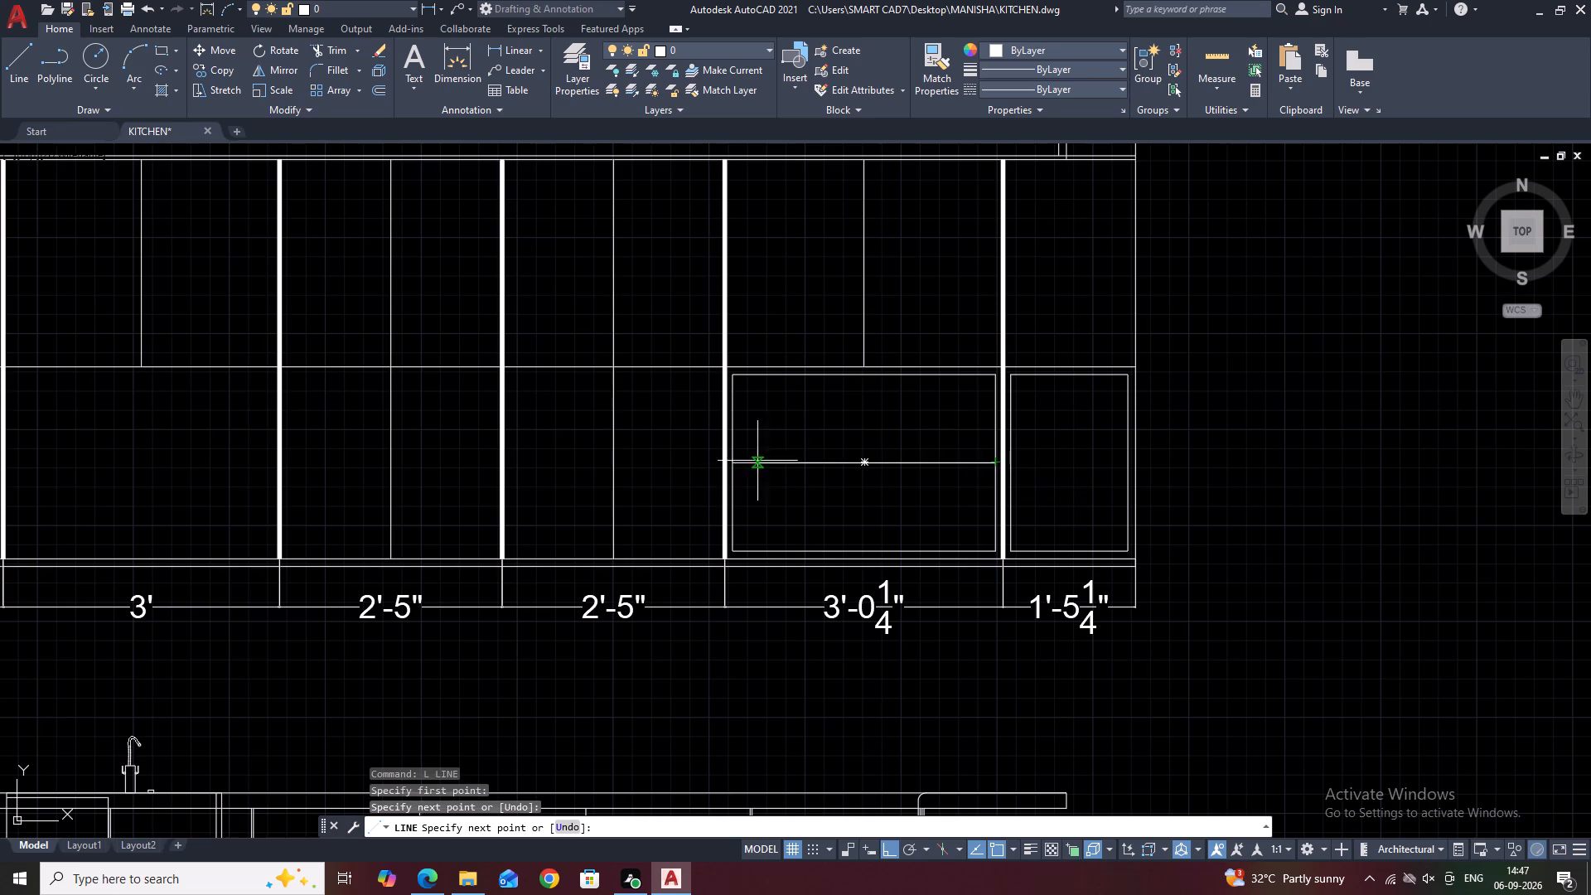
key(Escape)
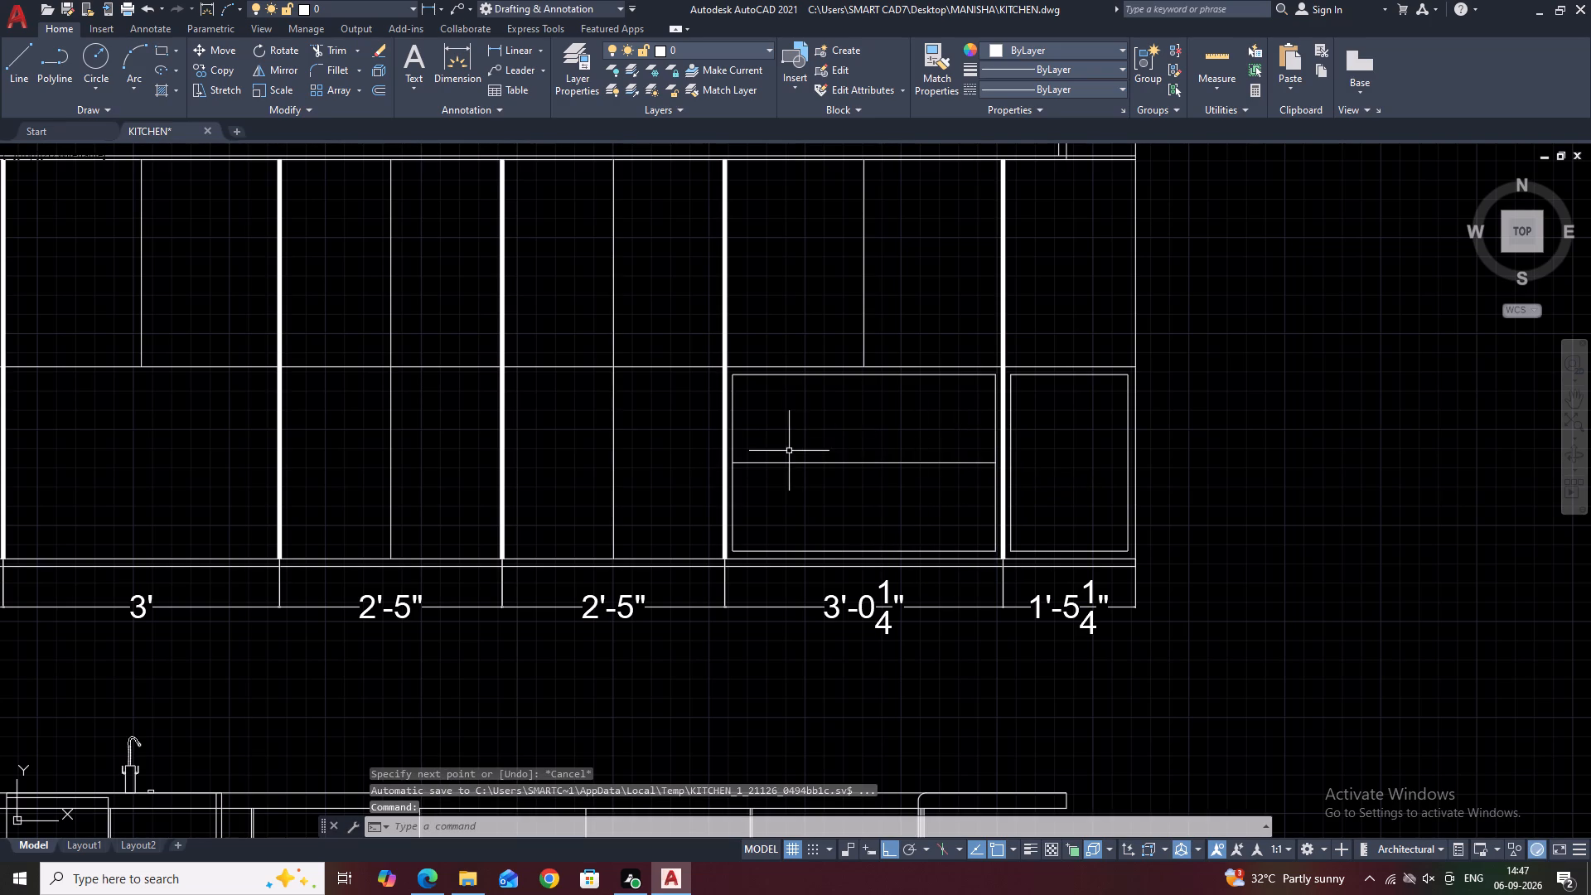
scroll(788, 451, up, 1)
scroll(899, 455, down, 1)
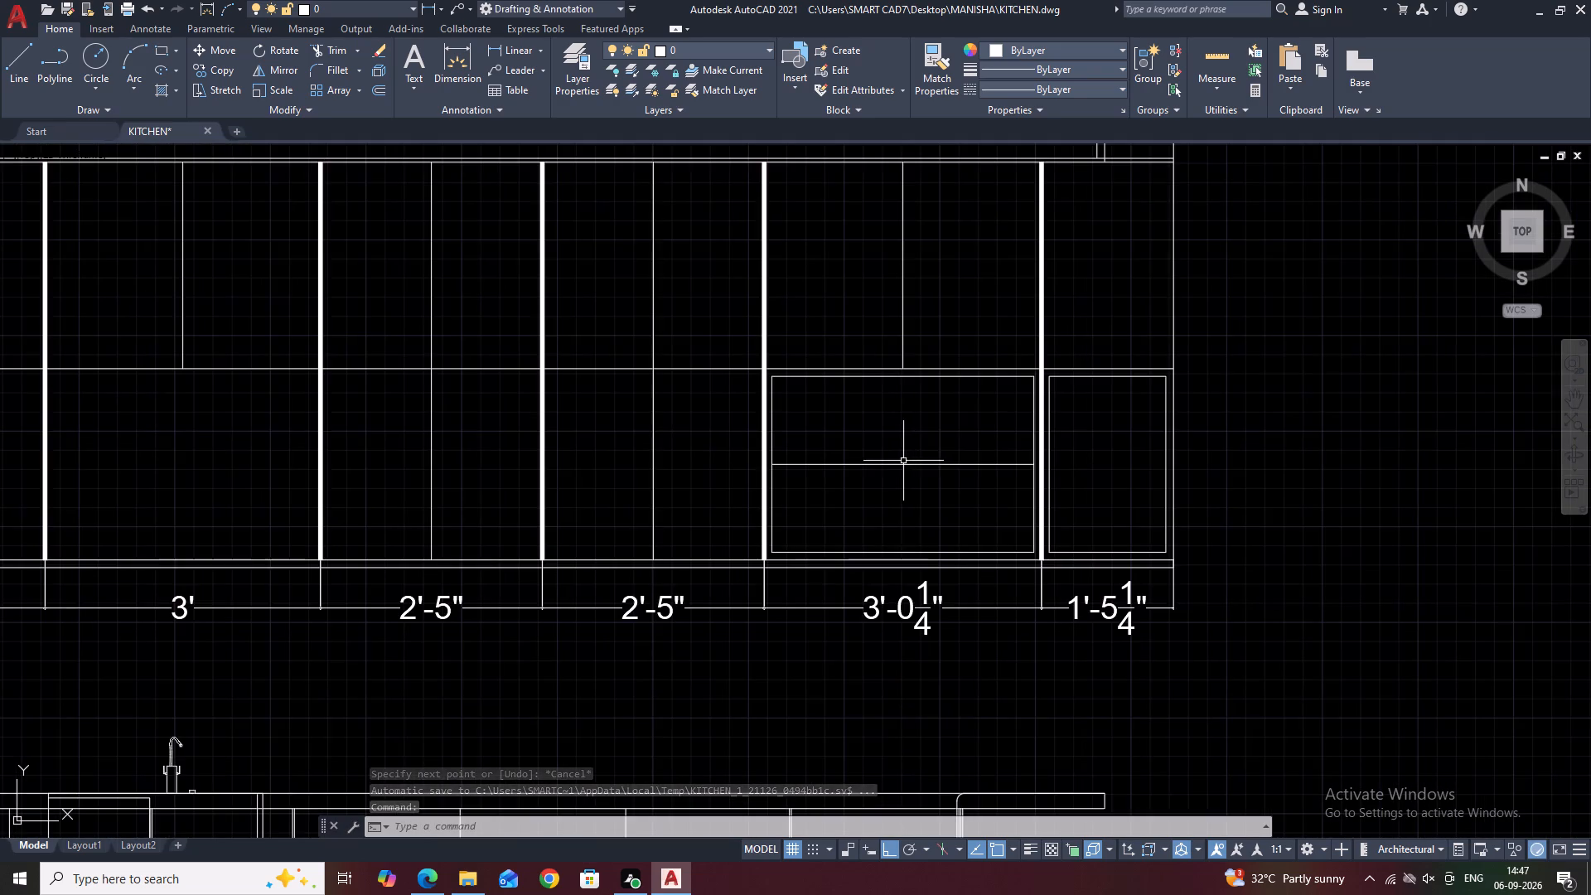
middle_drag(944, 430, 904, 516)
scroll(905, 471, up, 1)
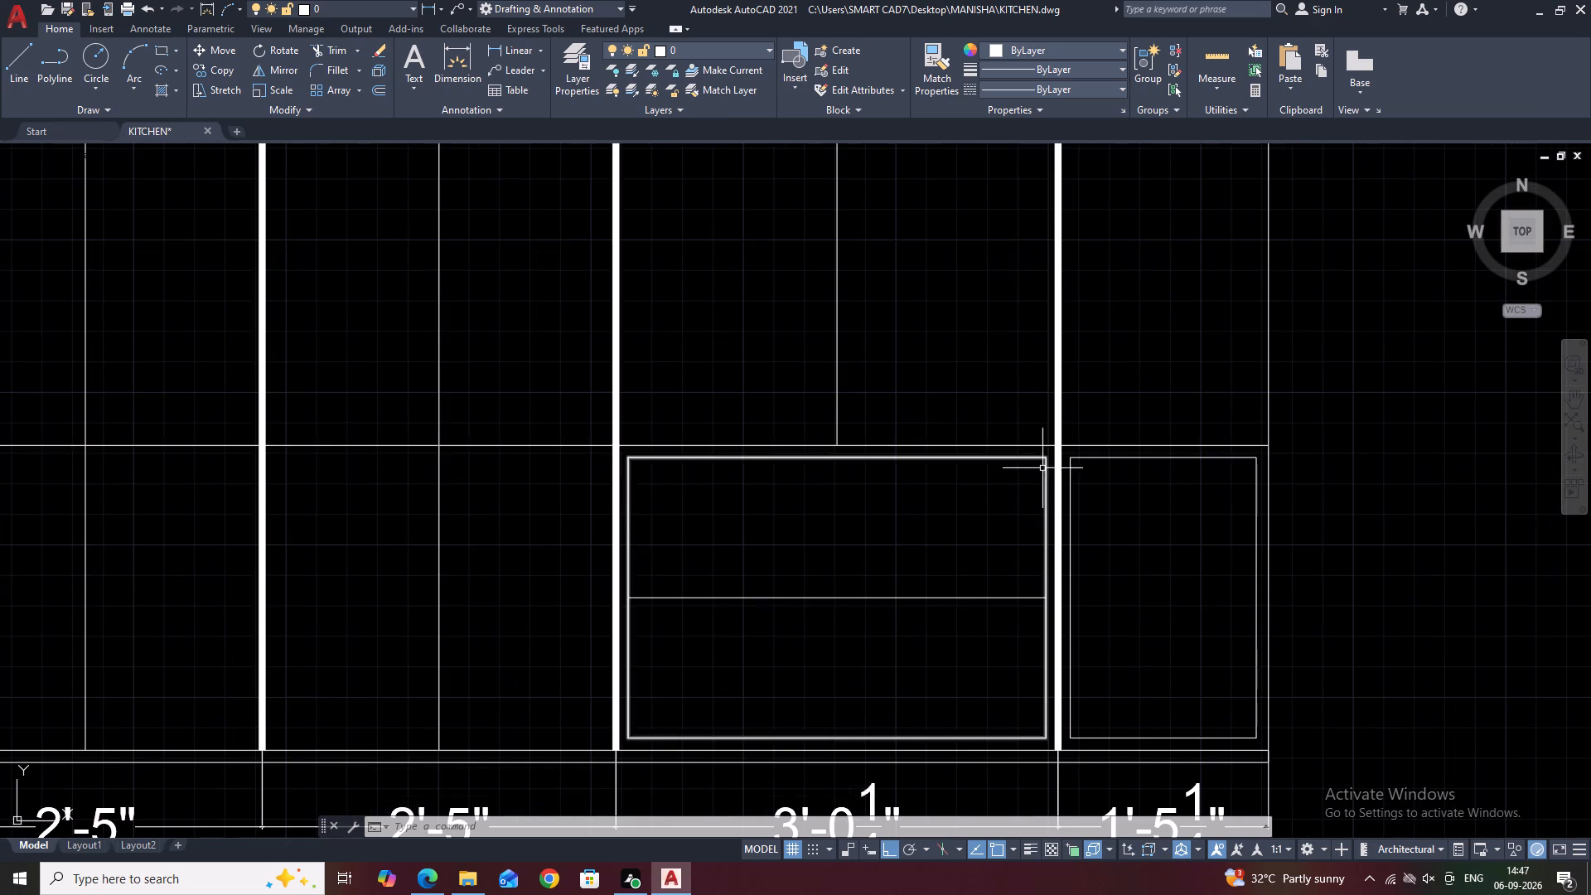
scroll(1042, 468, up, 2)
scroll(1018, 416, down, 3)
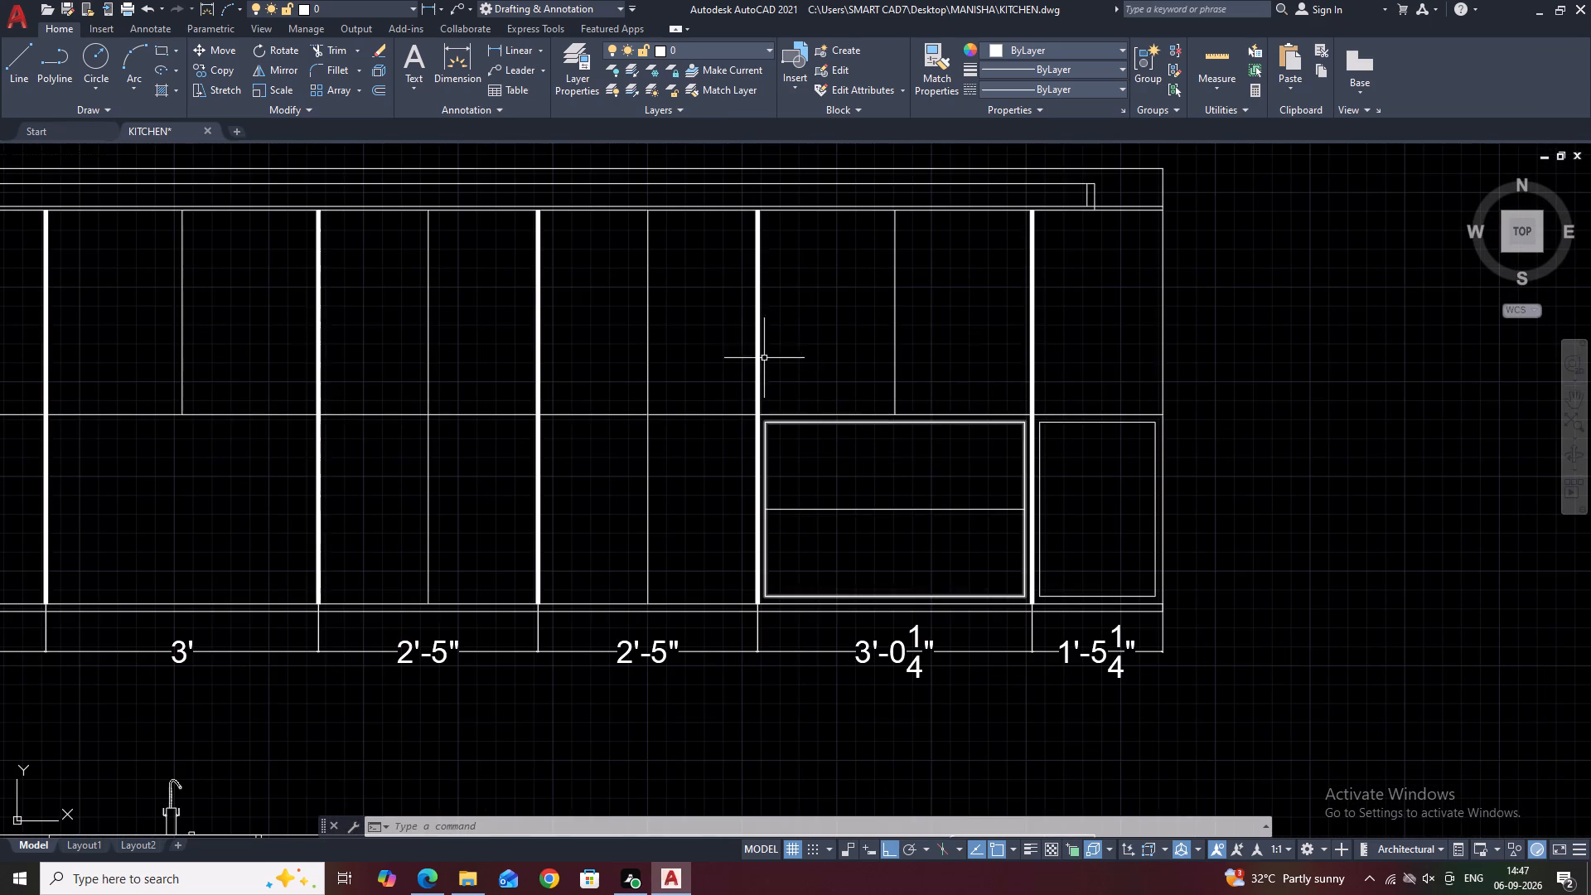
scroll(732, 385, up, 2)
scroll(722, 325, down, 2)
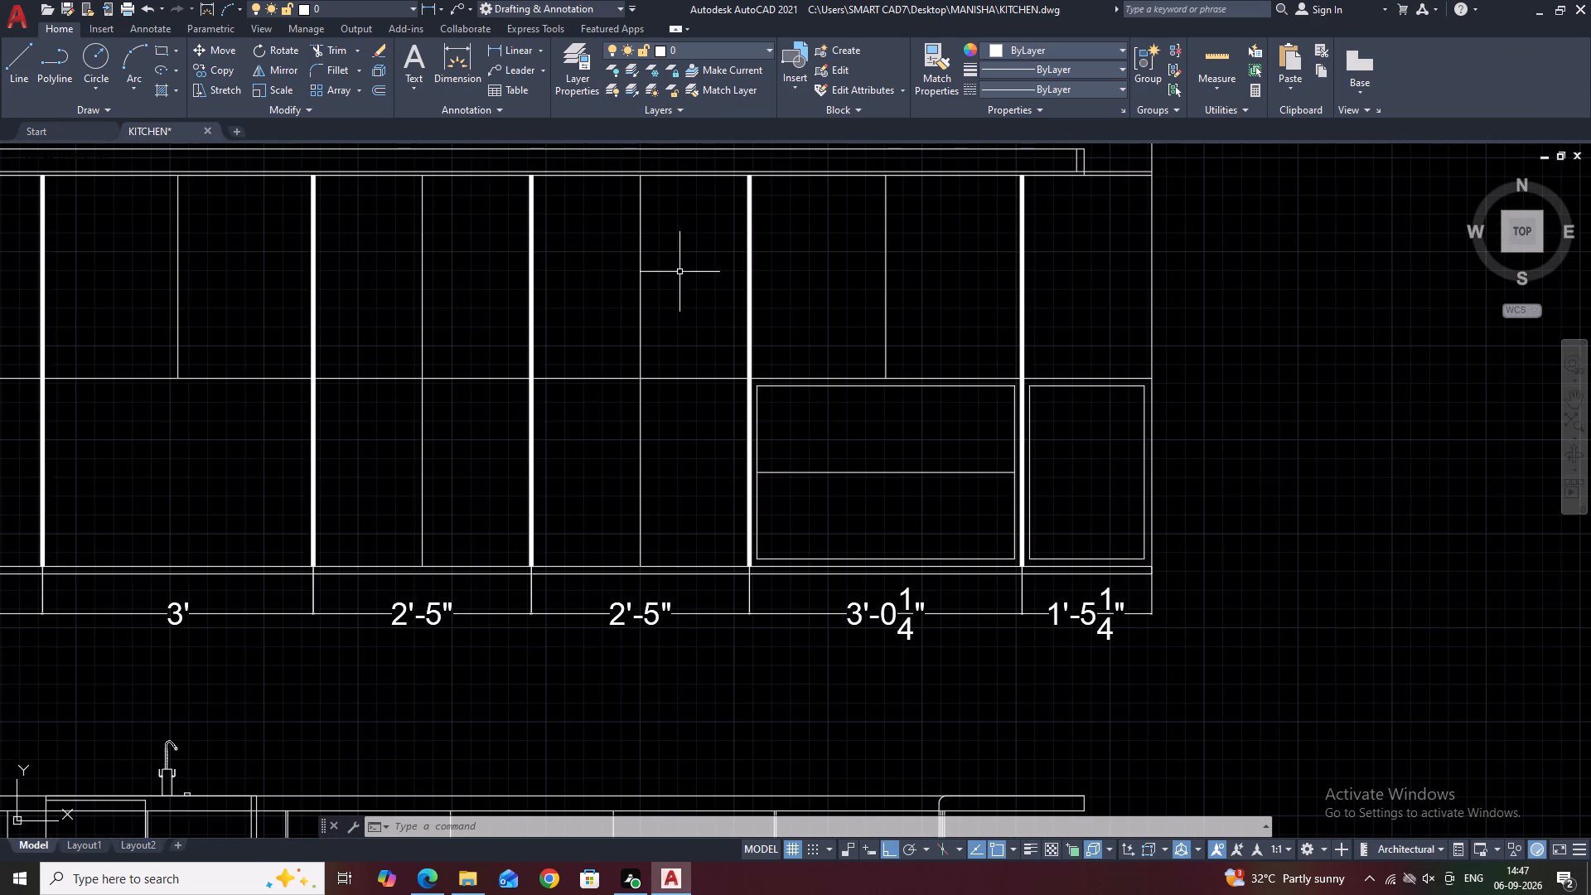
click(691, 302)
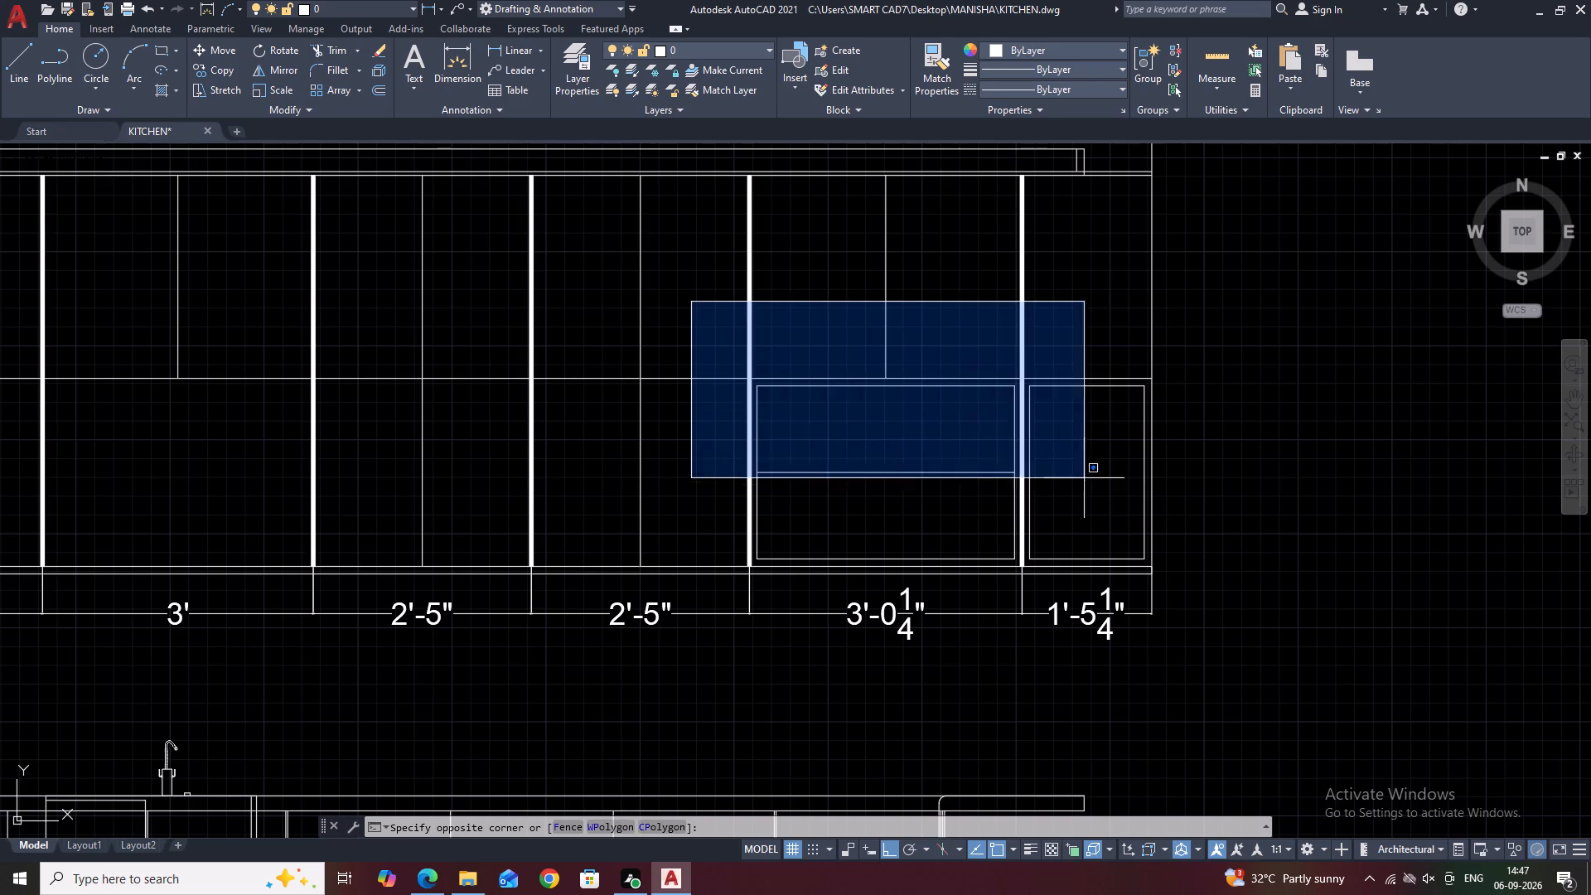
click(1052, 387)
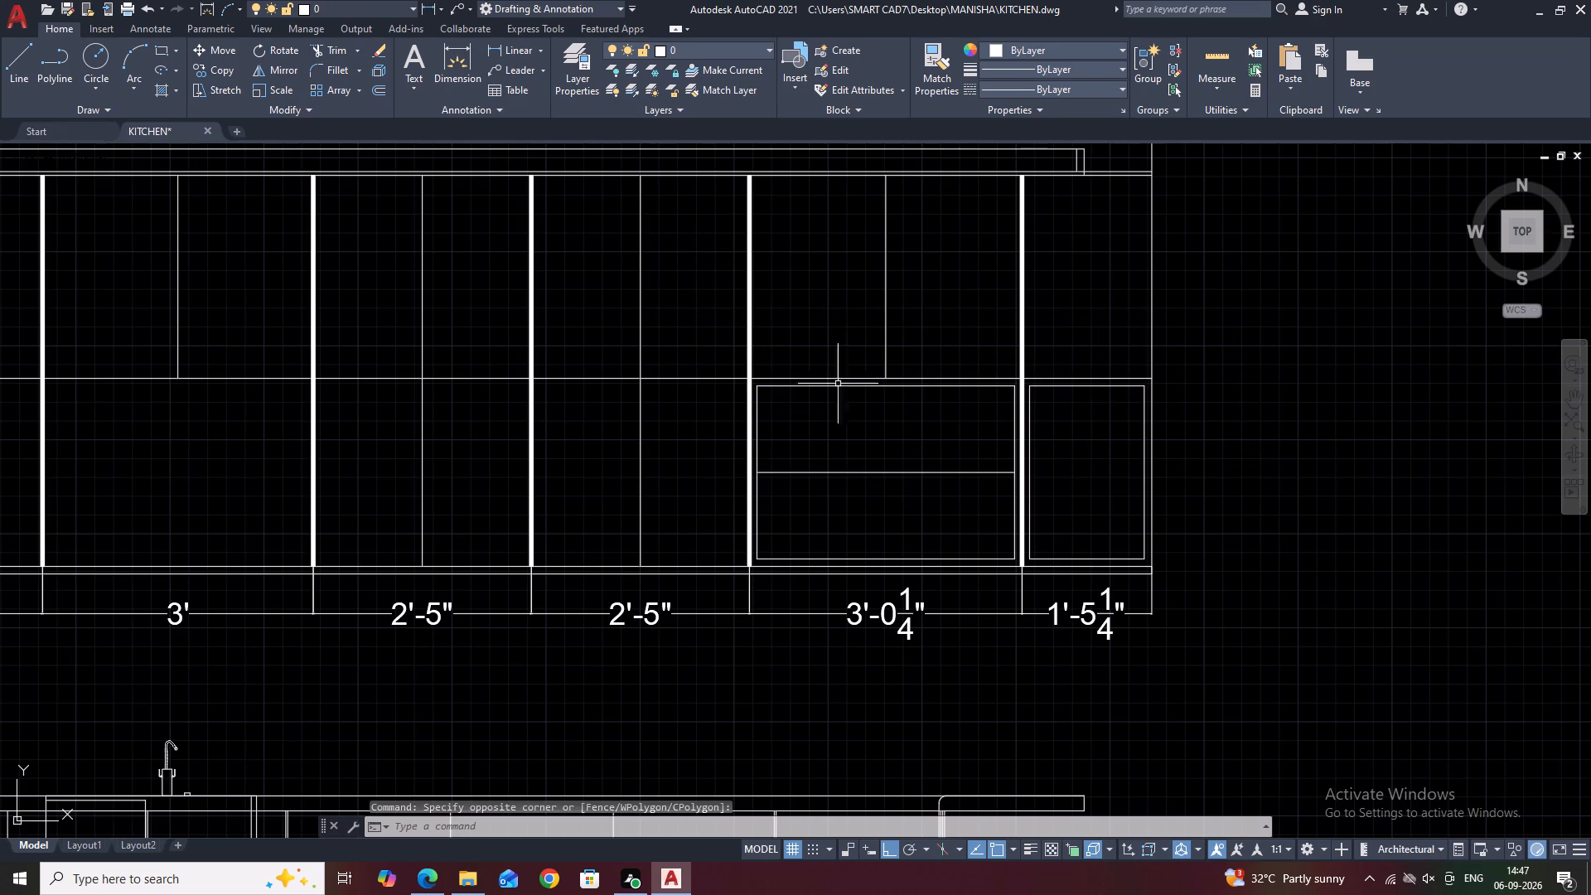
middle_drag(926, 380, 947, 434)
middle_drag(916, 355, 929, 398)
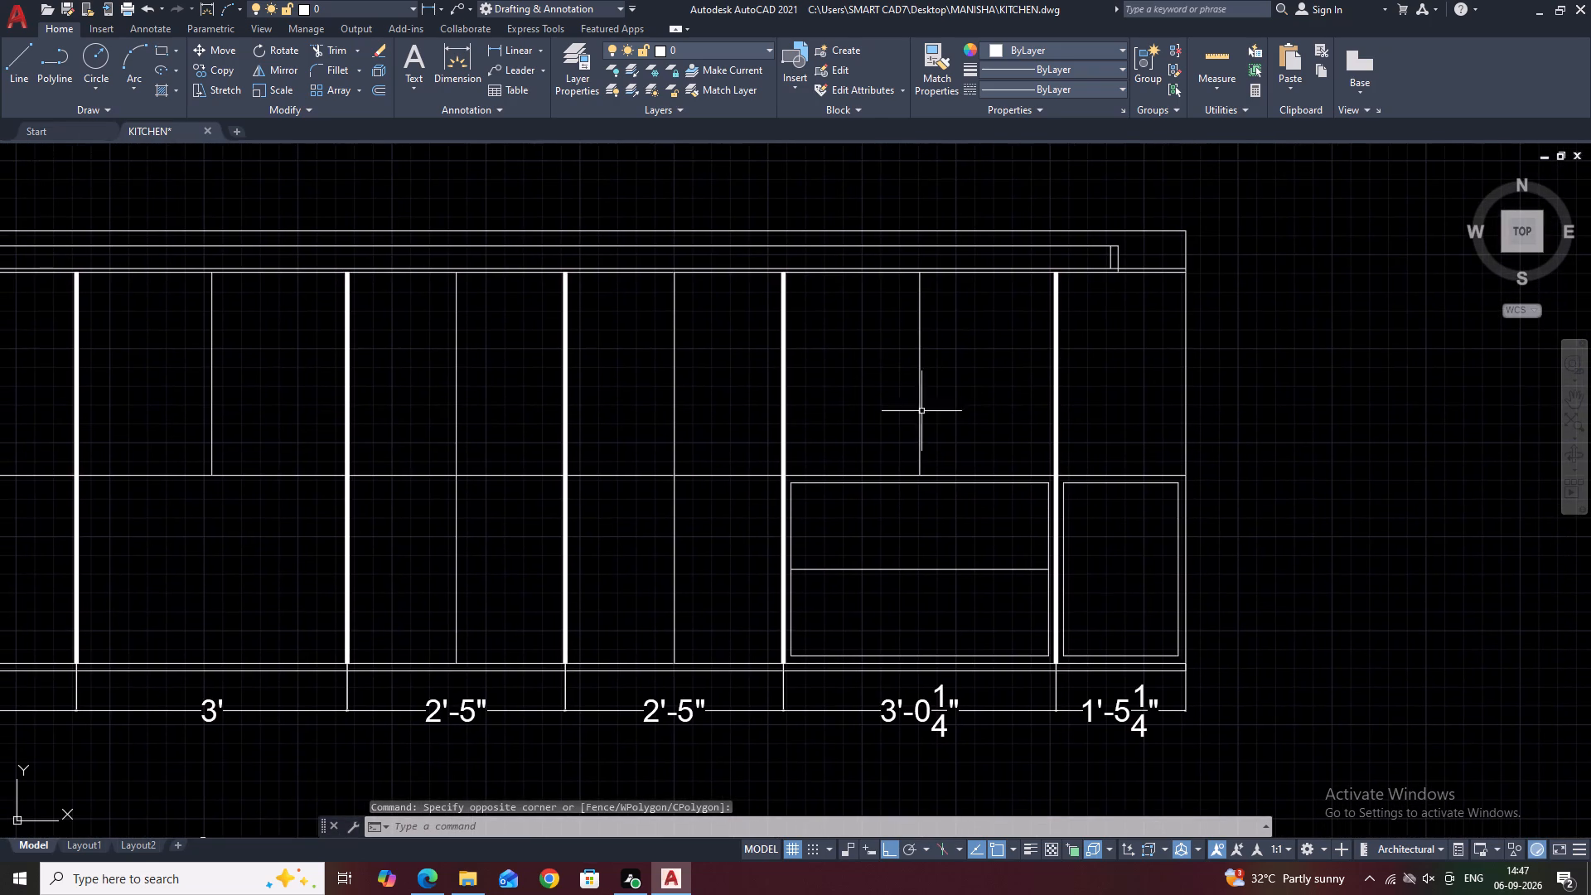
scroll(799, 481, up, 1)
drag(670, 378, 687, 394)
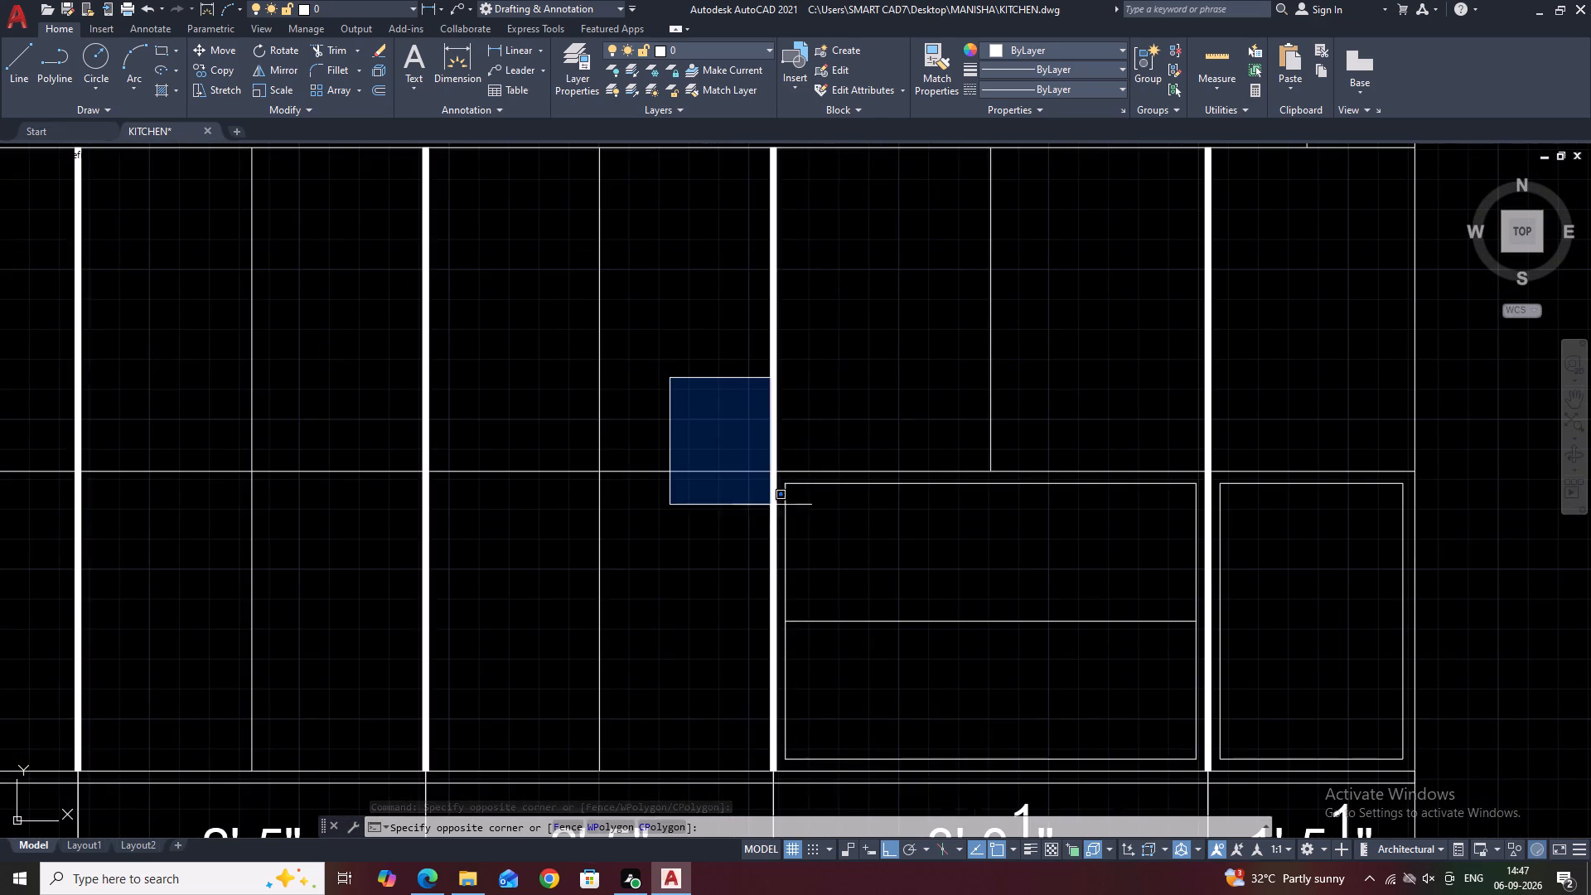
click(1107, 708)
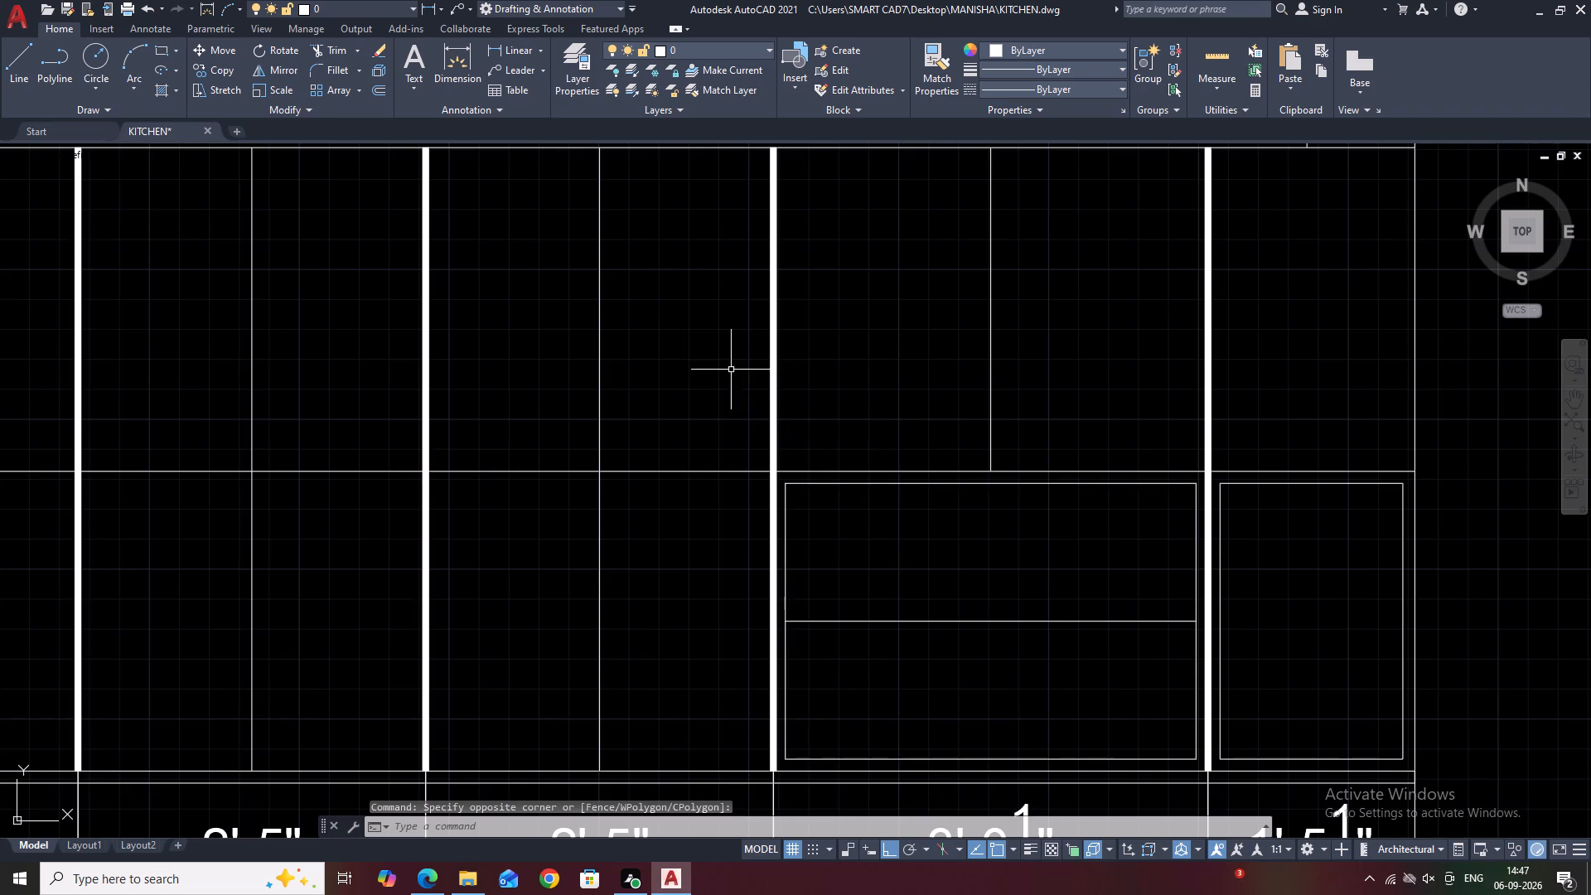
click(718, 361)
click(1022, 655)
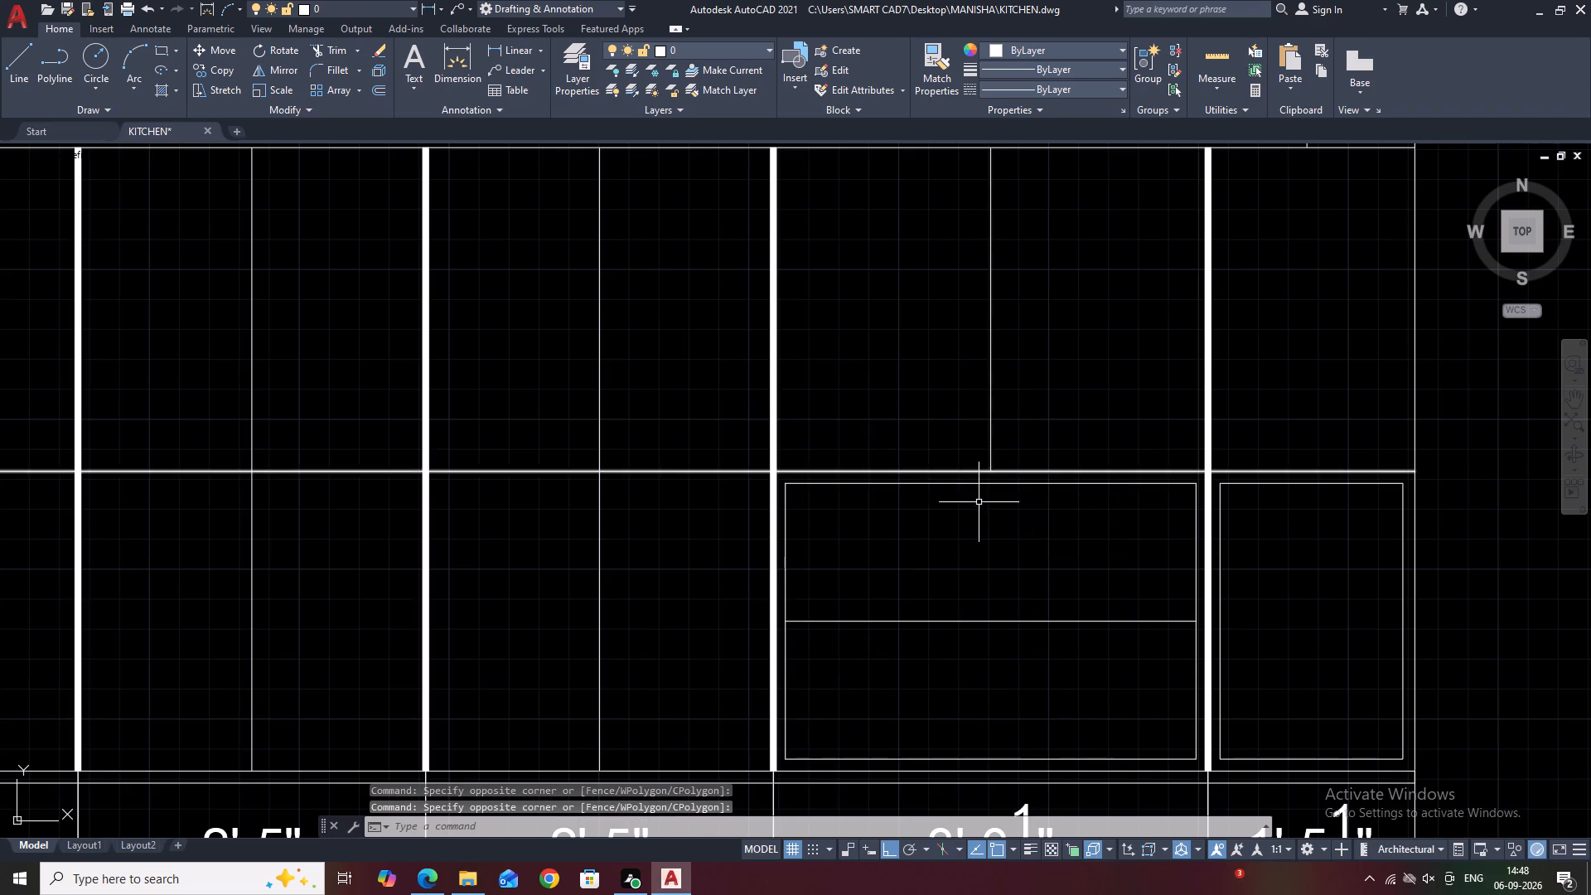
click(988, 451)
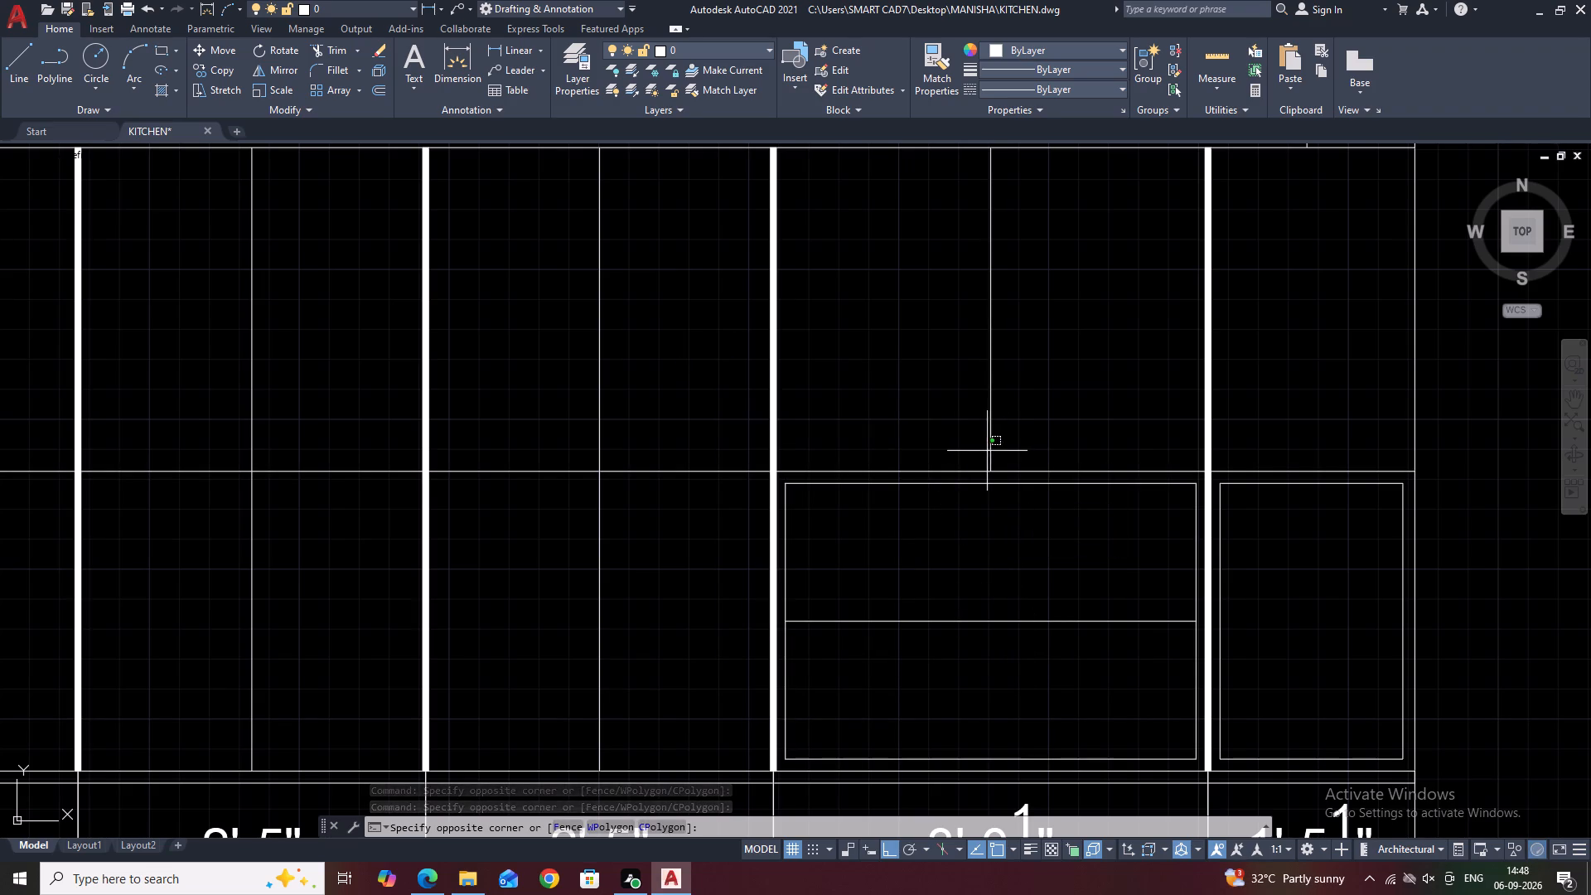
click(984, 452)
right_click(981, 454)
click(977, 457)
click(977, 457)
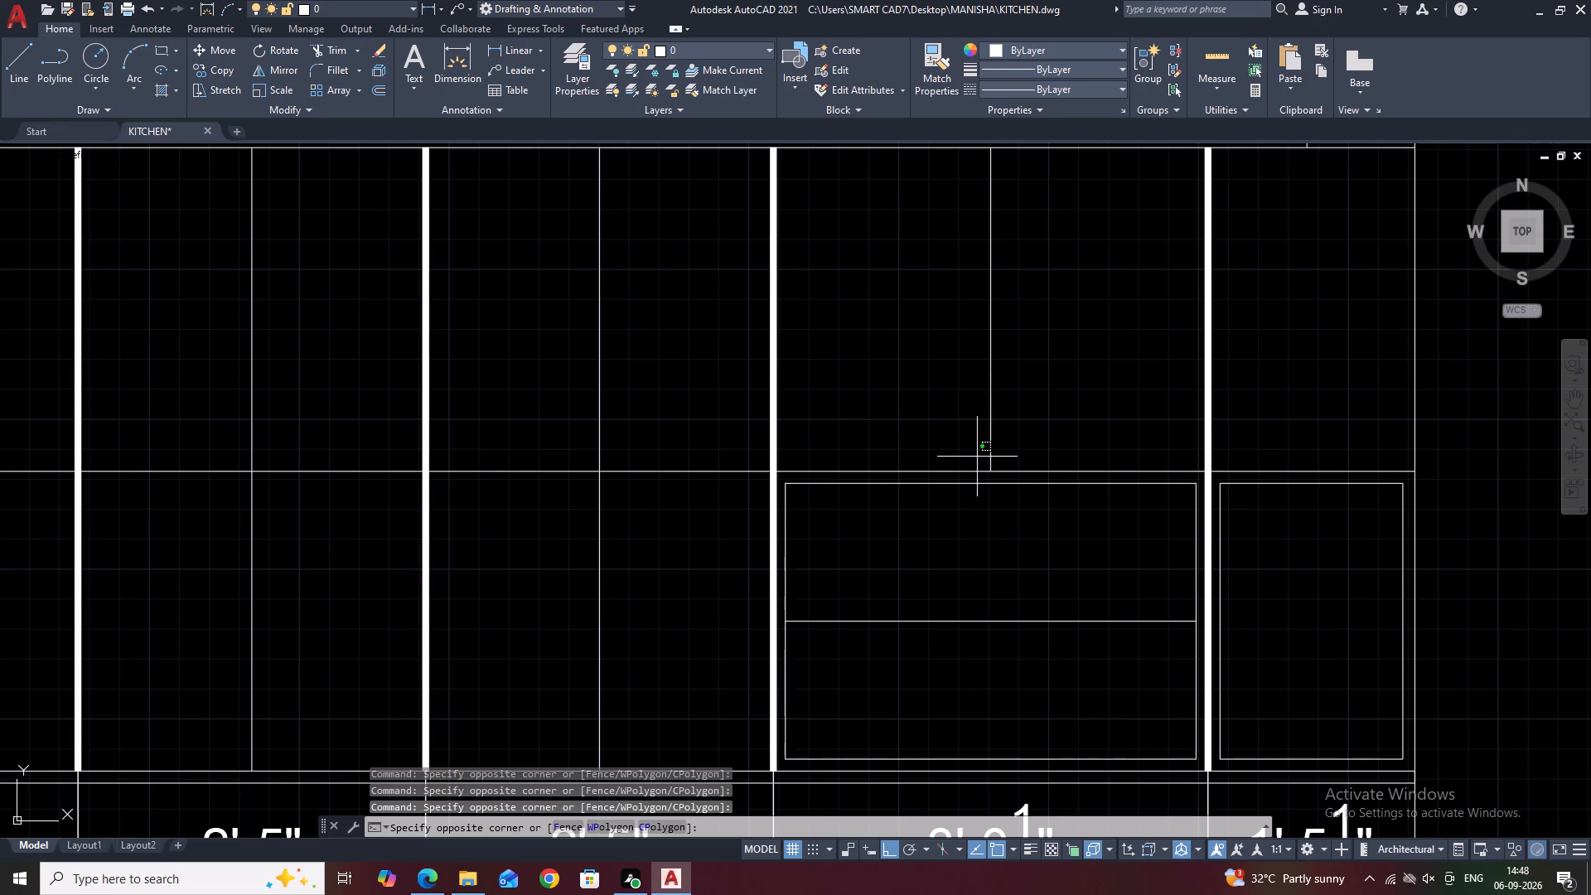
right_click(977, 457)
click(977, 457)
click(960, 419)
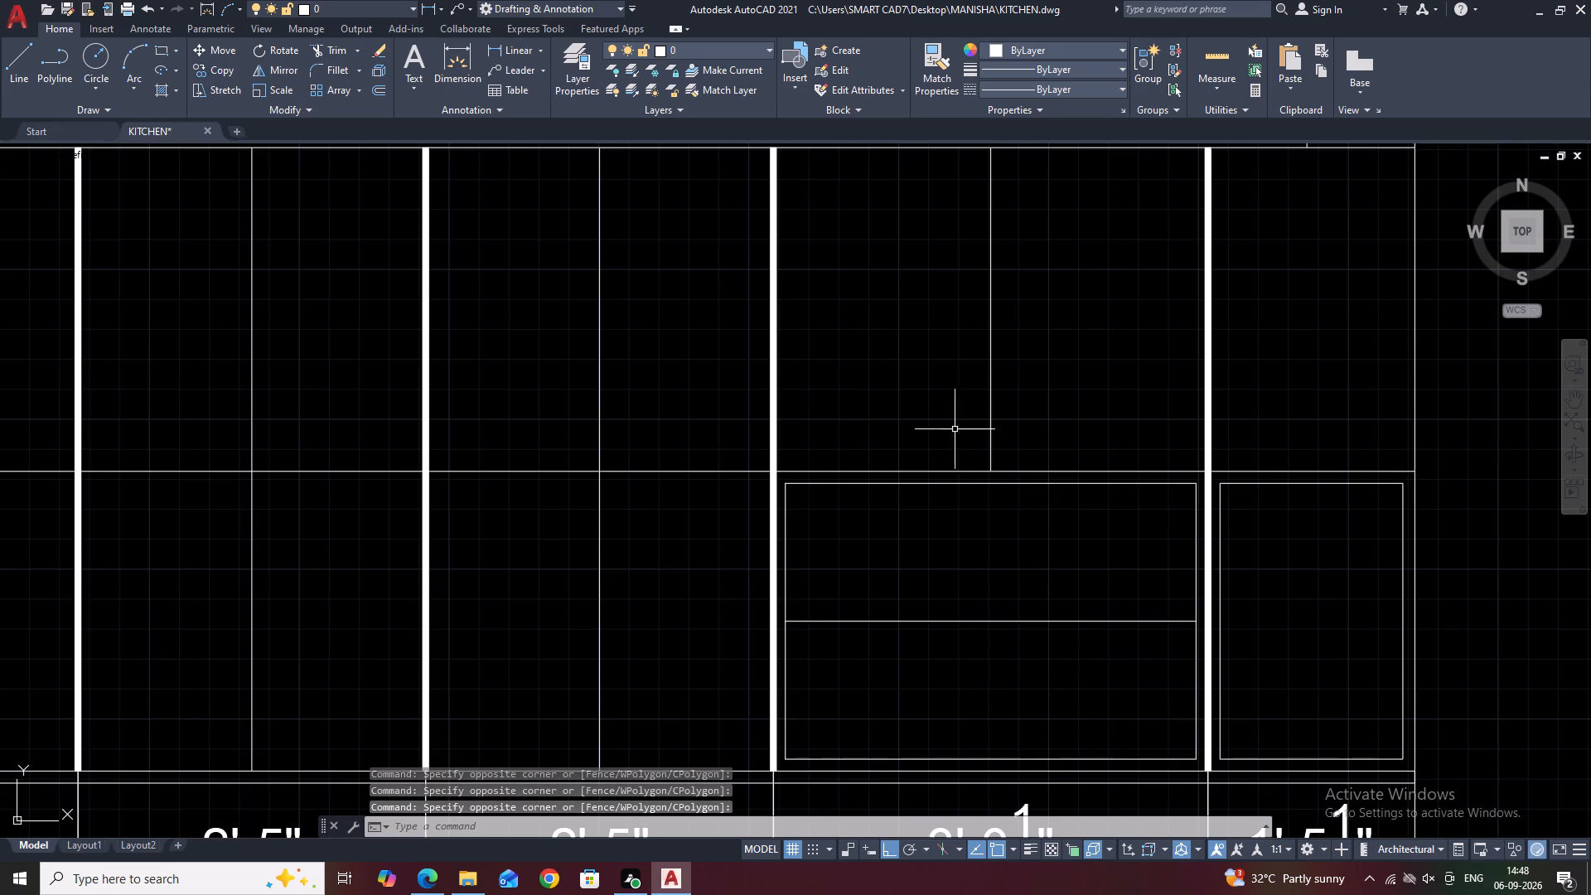
Examine the inset frames of the 3'-0 1/4" and 1'-5 1/4" lower cabinets against the thick dividers and the line separating the rows.
middle_drag(873, 417, 874, 433)
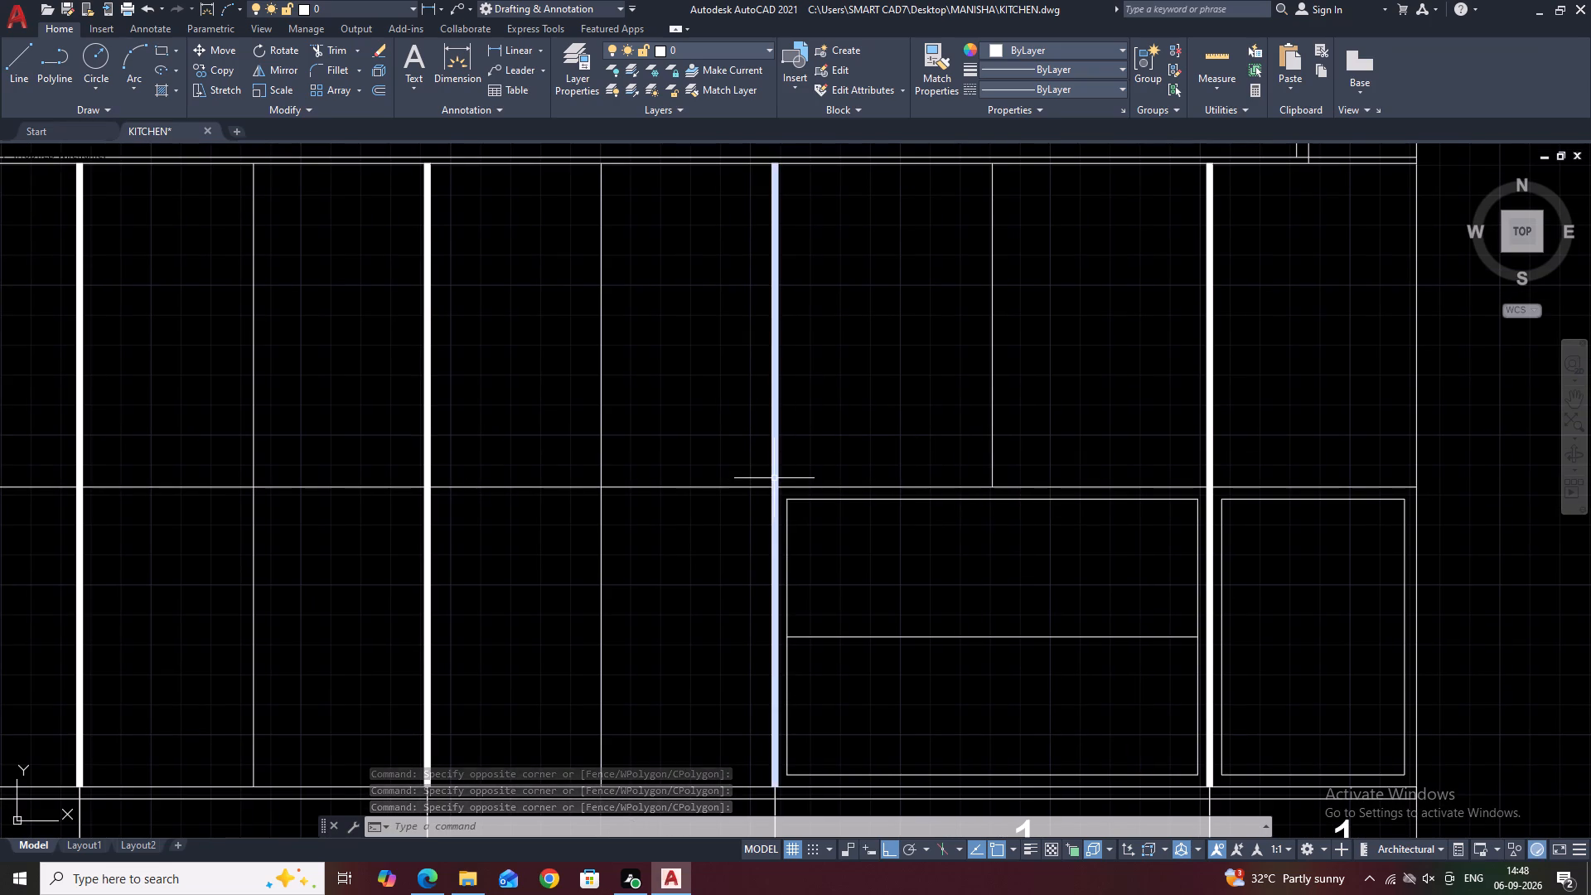
scroll(791, 495, up, 3)
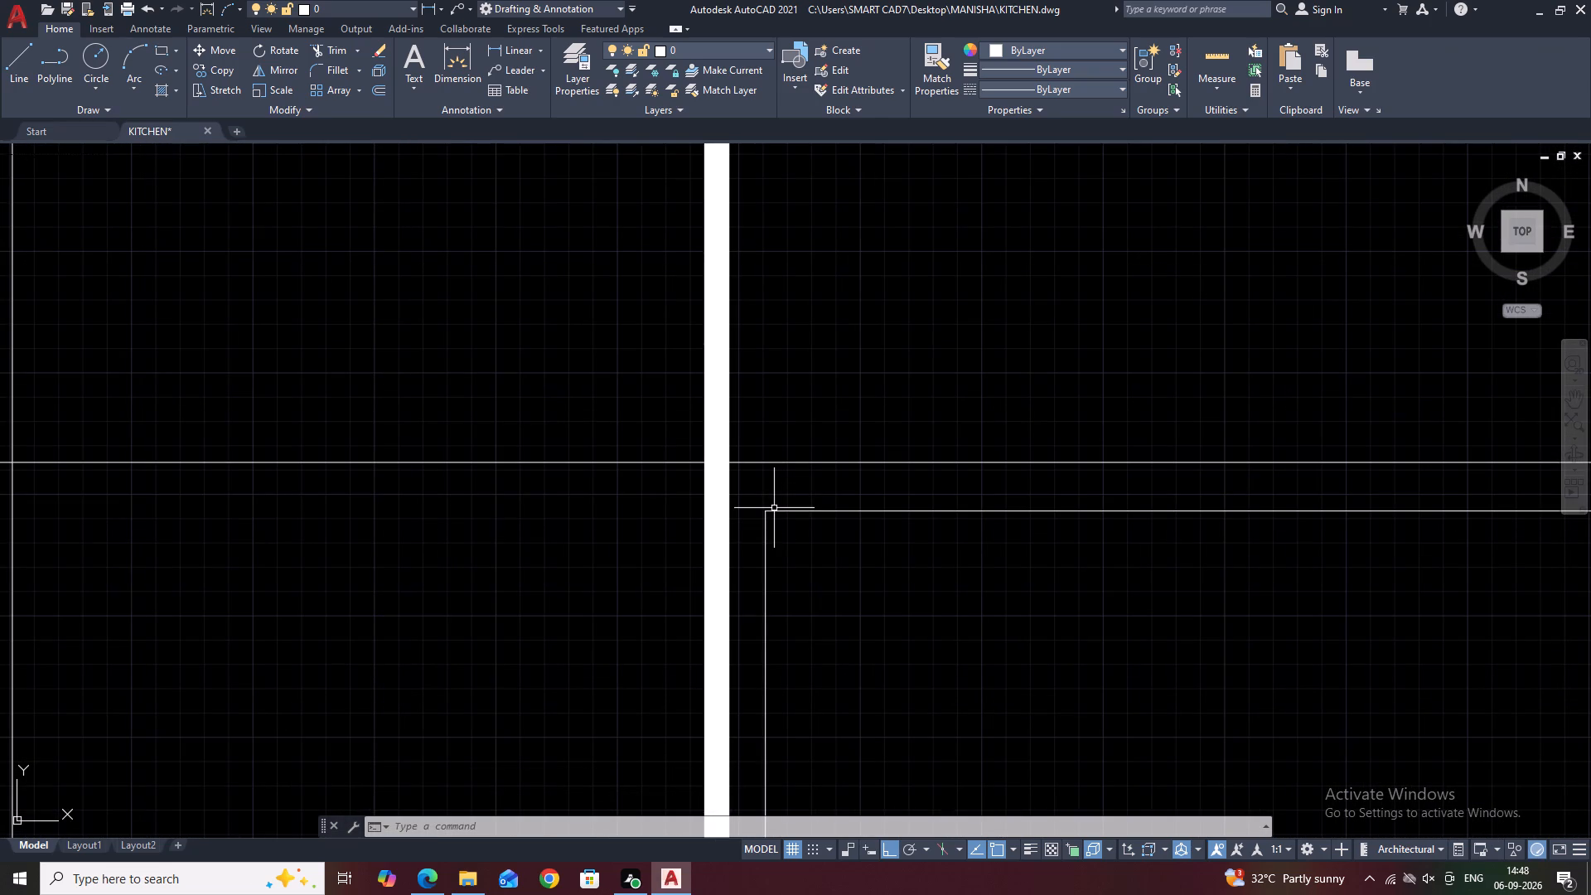
scroll(762, 385, down, 1)
middle_drag(854, 378, 720, 414)
scroll(720, 414, down, 2)
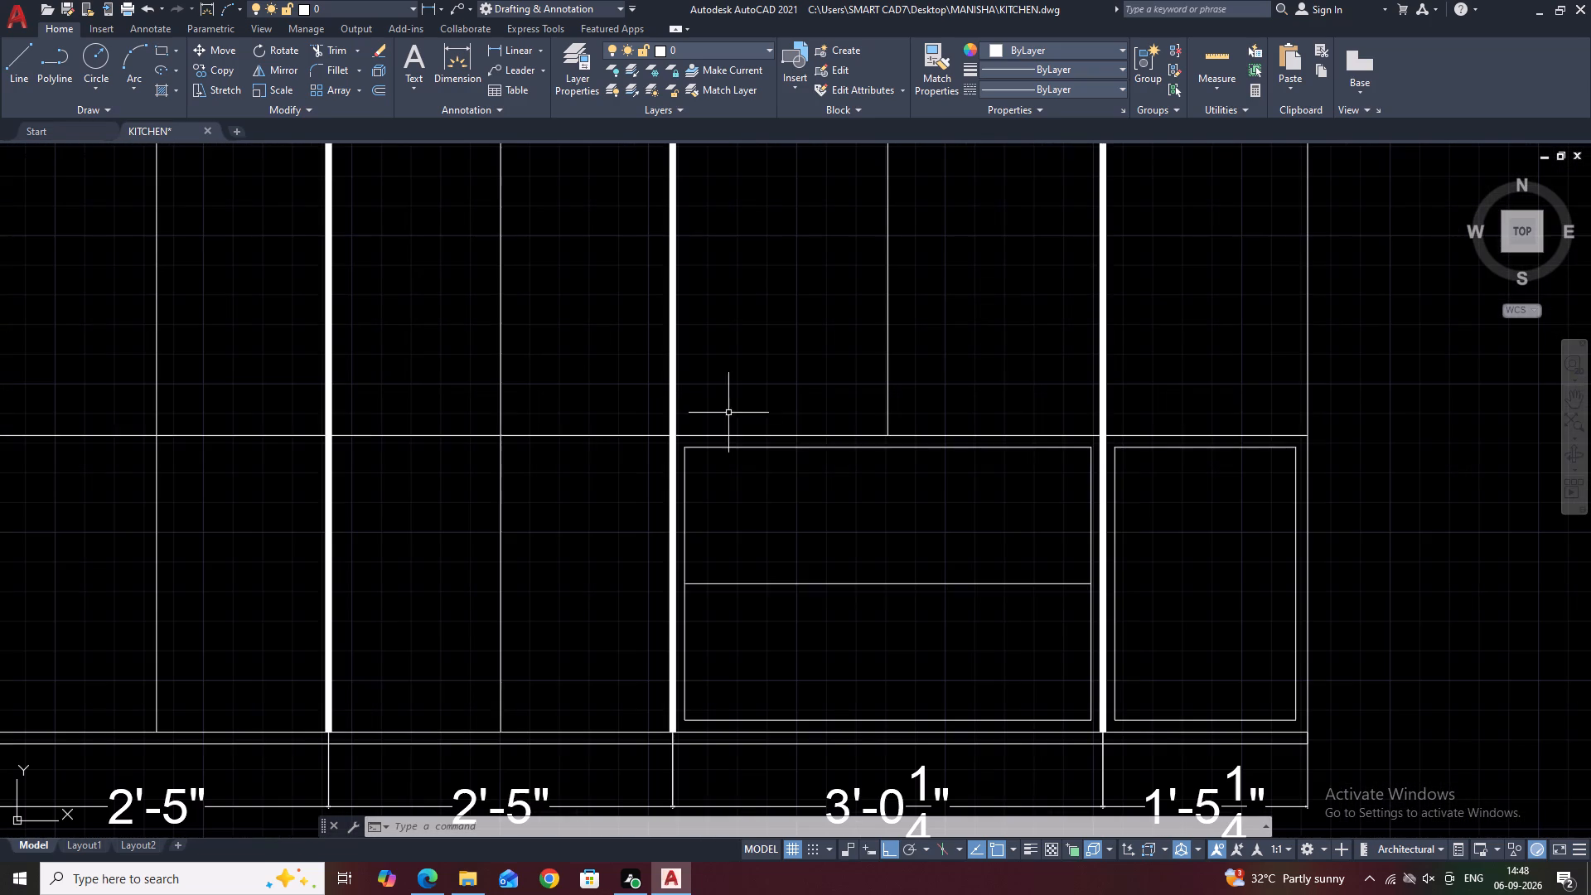
scroll(1053, 458, up, 2)
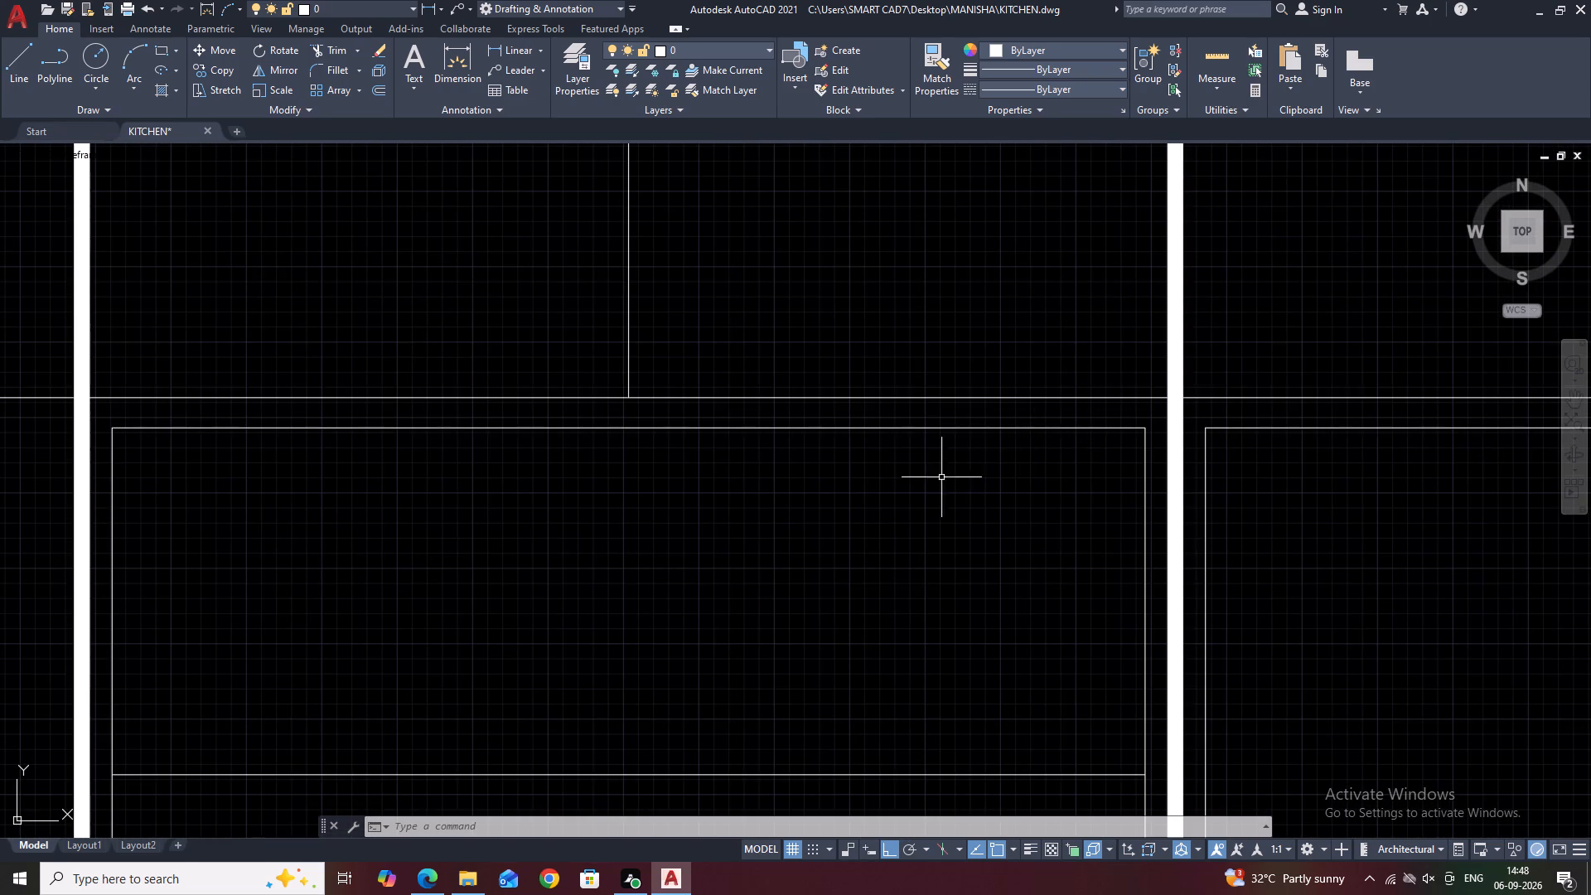
scroll(968, 429, down, 2)
middle_drag(1063, 442, 1008, 438)
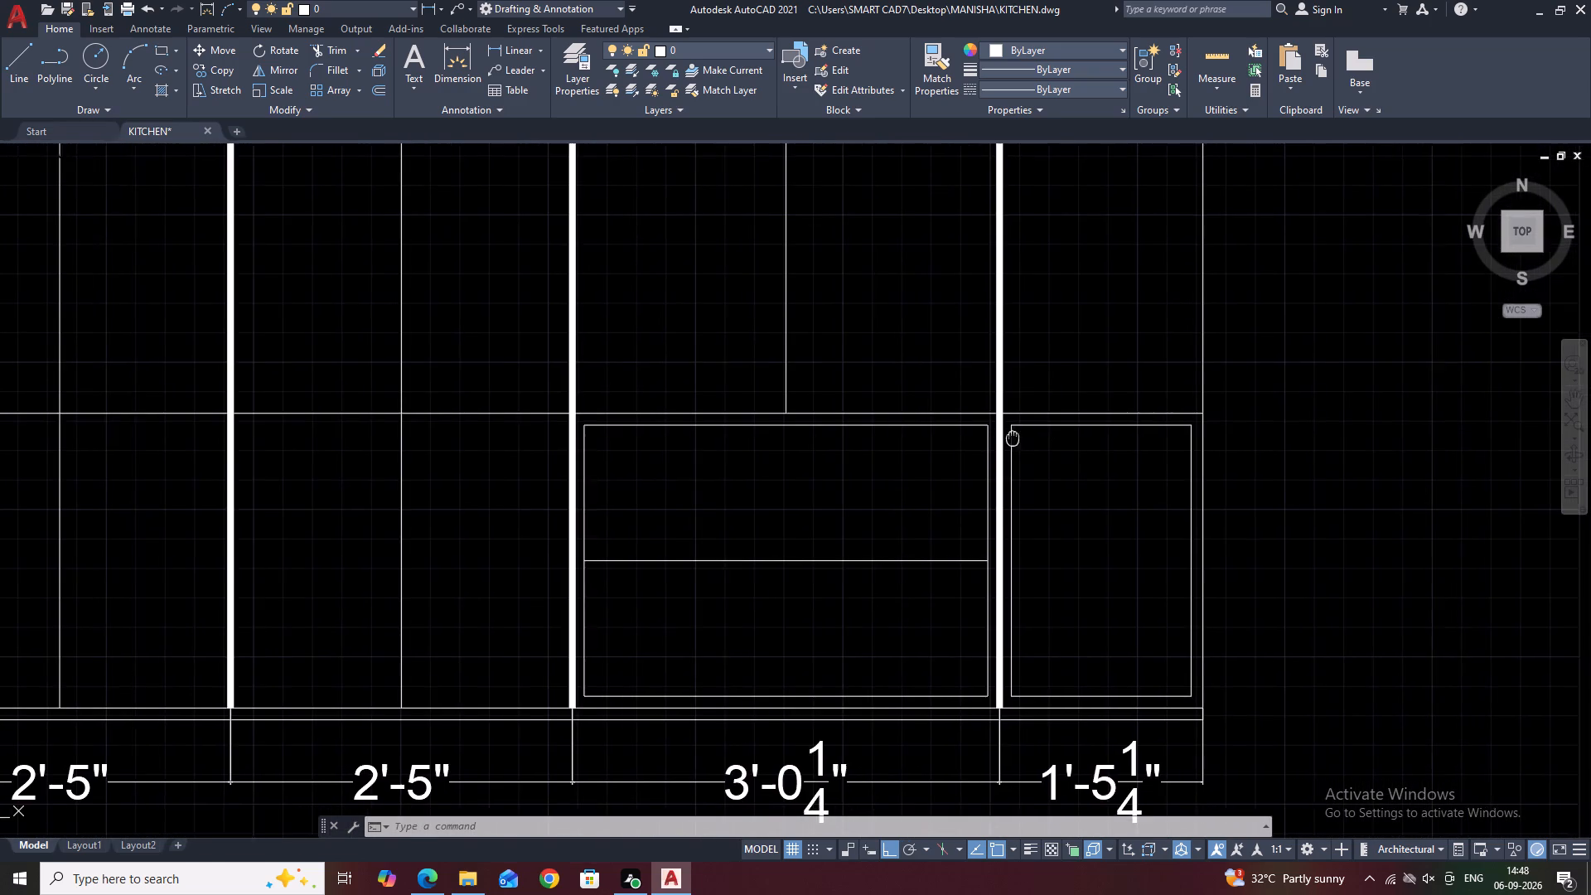
scroll(1007, 437, up, 3)
scroll(1048, 378, down, 5)
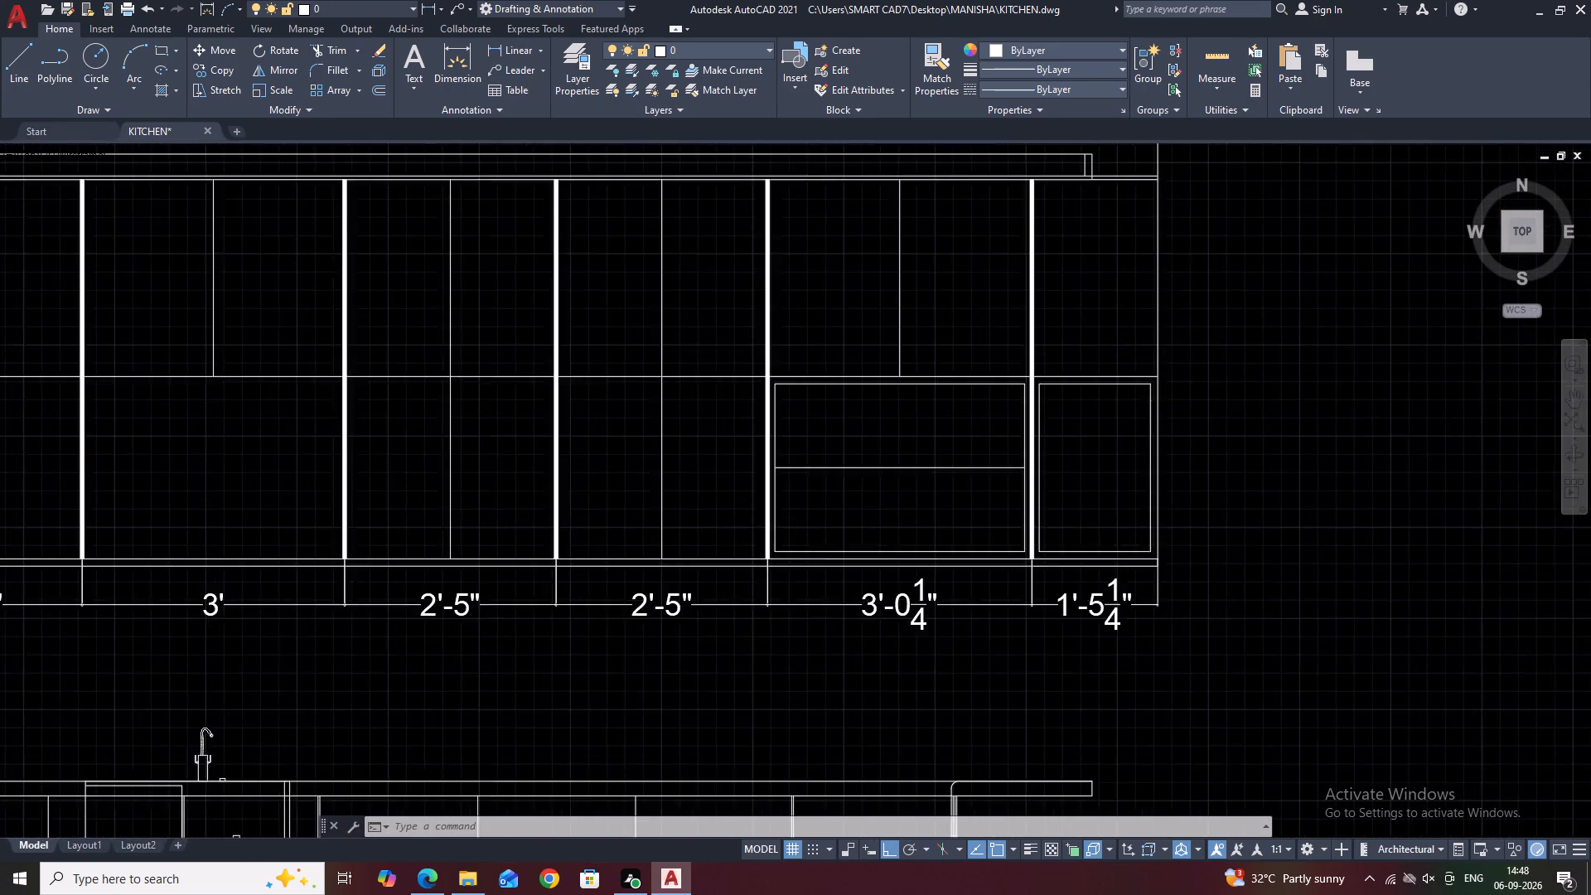
middle_drag(1124, 387, 1076, 388)
scroll(1003, 389, up, 4)
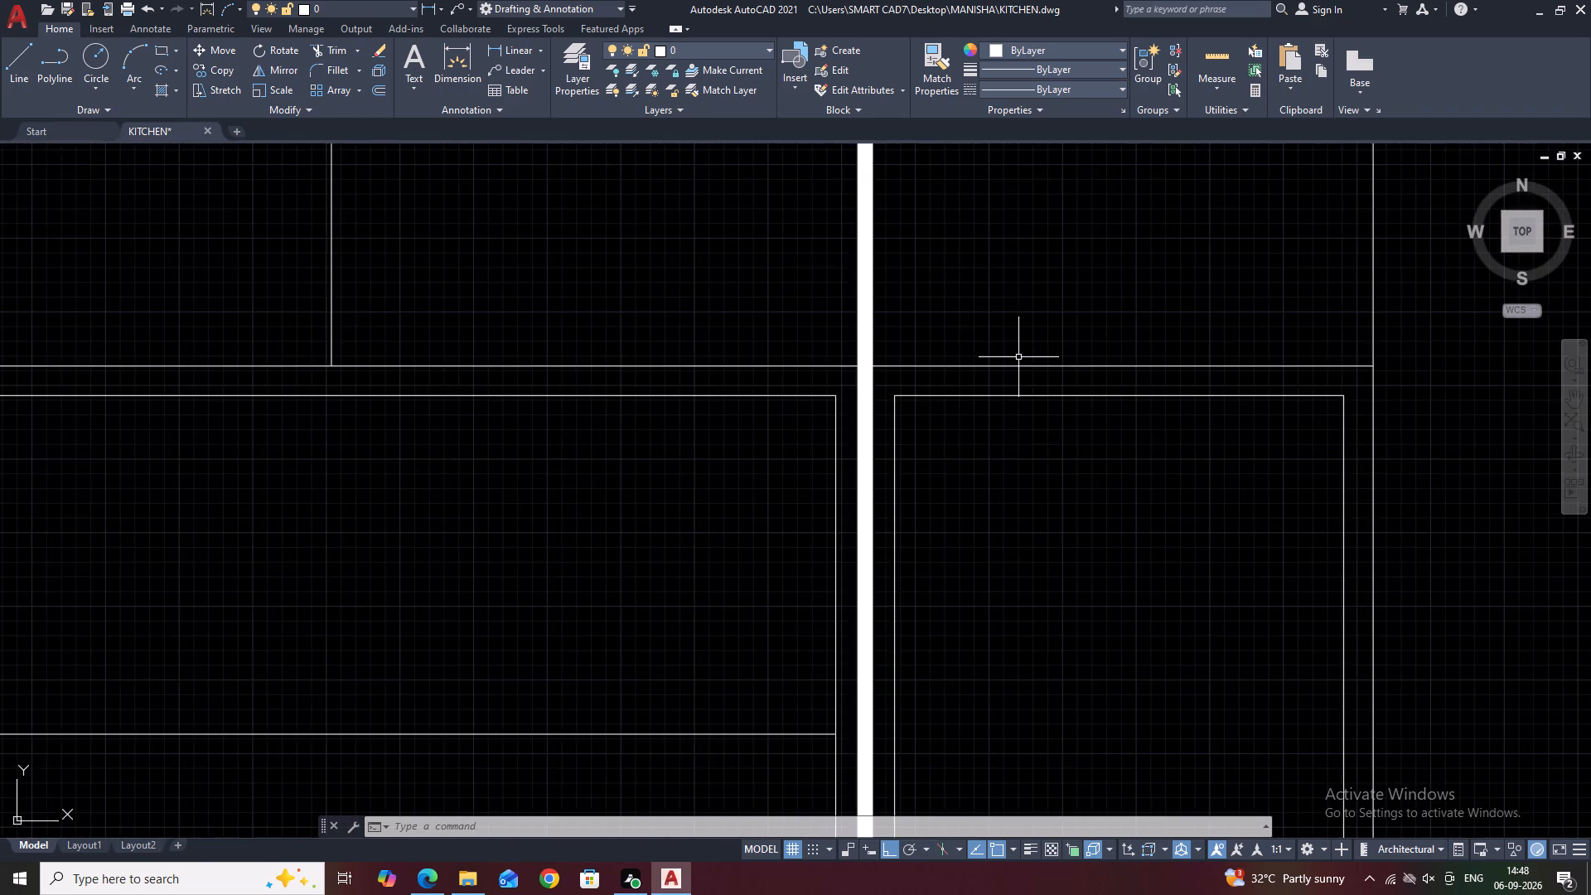
scroll(1018, 357, down, 5)
scroll(1000, 367, up, 4)
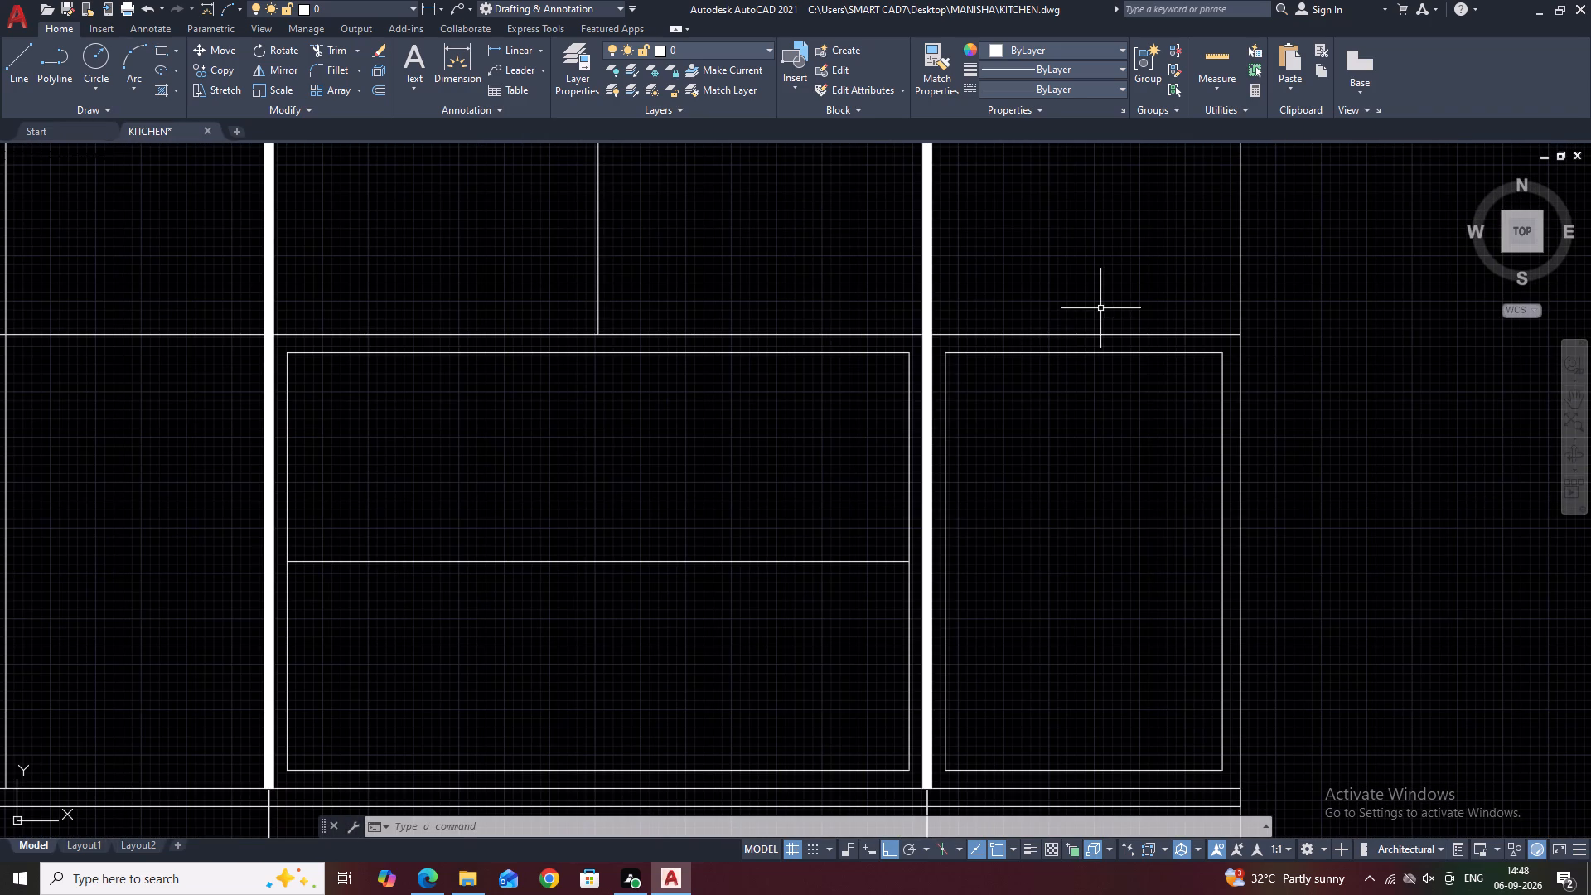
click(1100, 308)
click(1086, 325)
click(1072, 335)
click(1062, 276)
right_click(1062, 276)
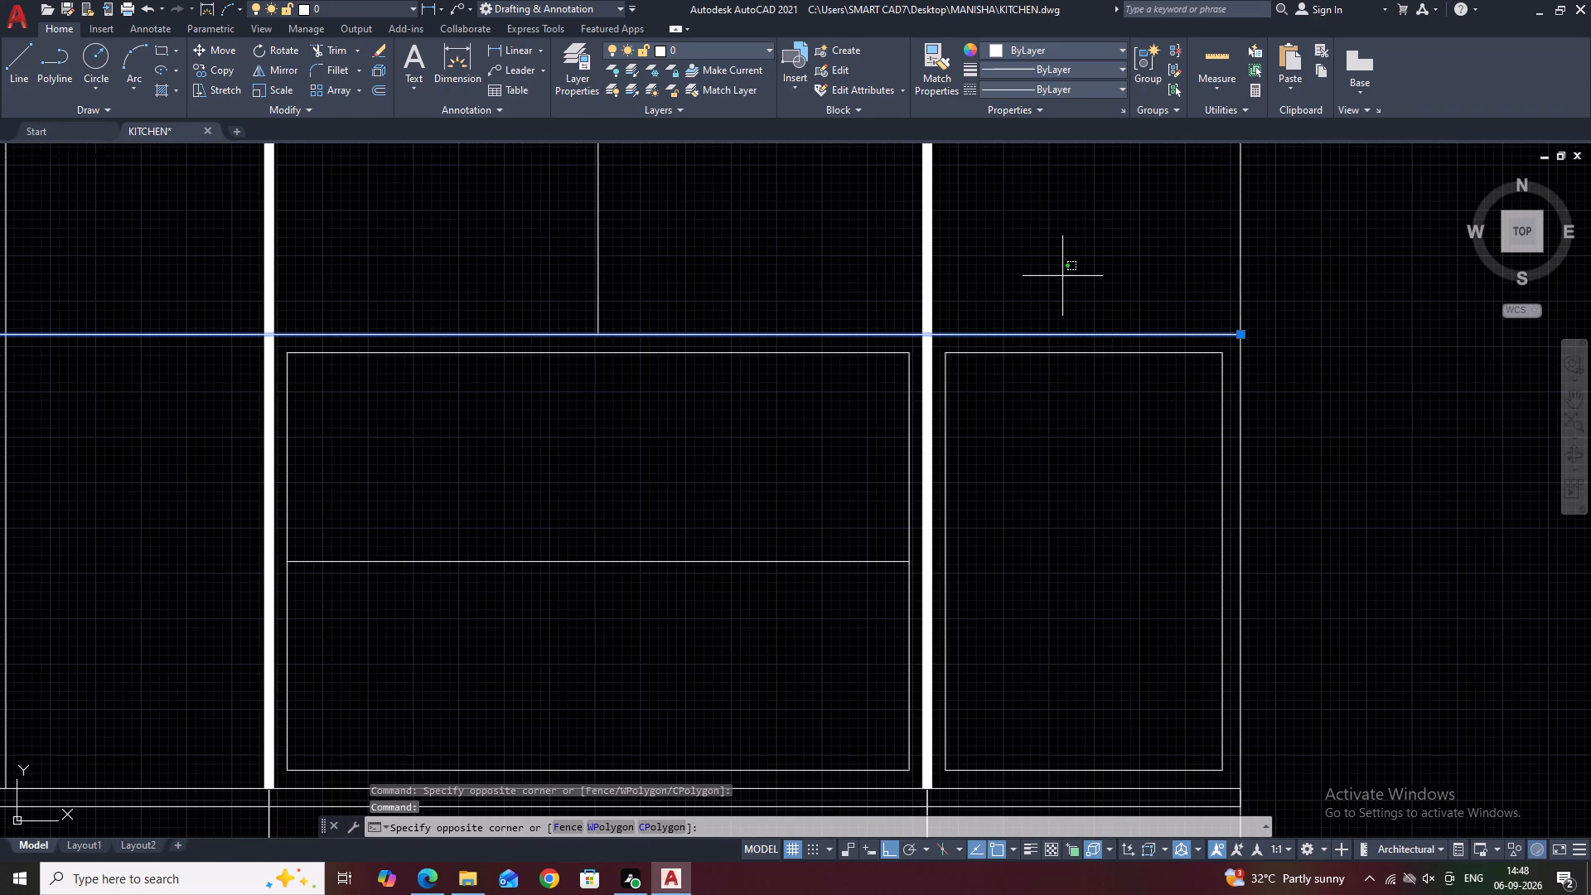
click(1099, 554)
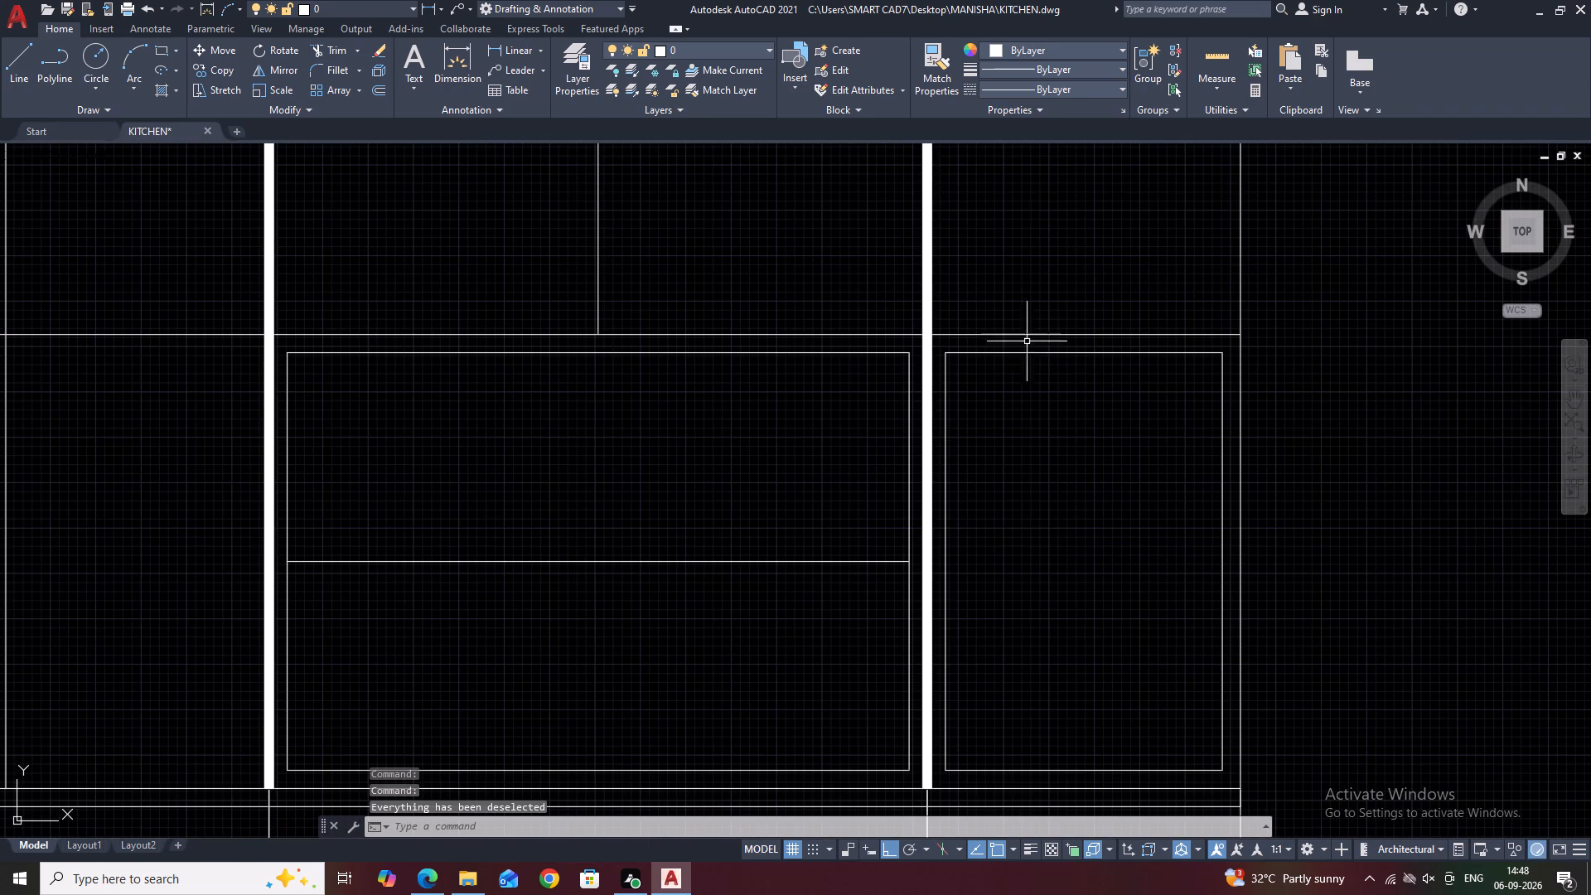
Examine the 1'-5 1/4" end bay, checking its inset frame corners, the thick divider's foot and the width dimension below.
scroll(996, 307, down, 2)
middle_drag(1071, 254, 1079, 306)
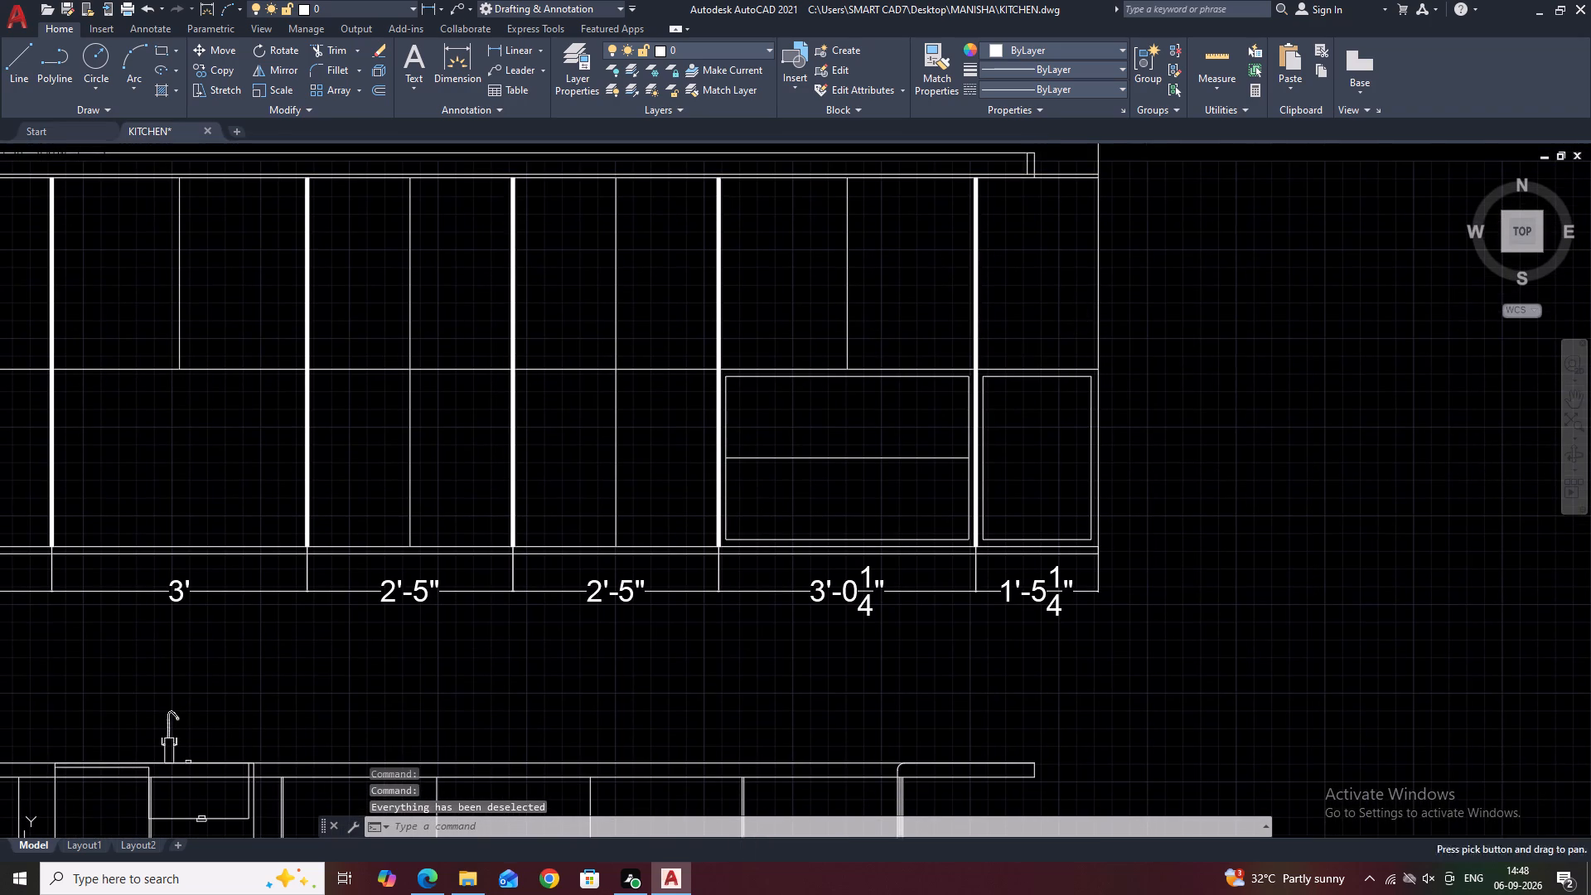
scroll(783, 383, up, 3)
scroll(658, 262, down, 2)
scroll(658, 262, up, 1)
scroll(718, 322, down, 2)
scroll(996, 325, up, 1)
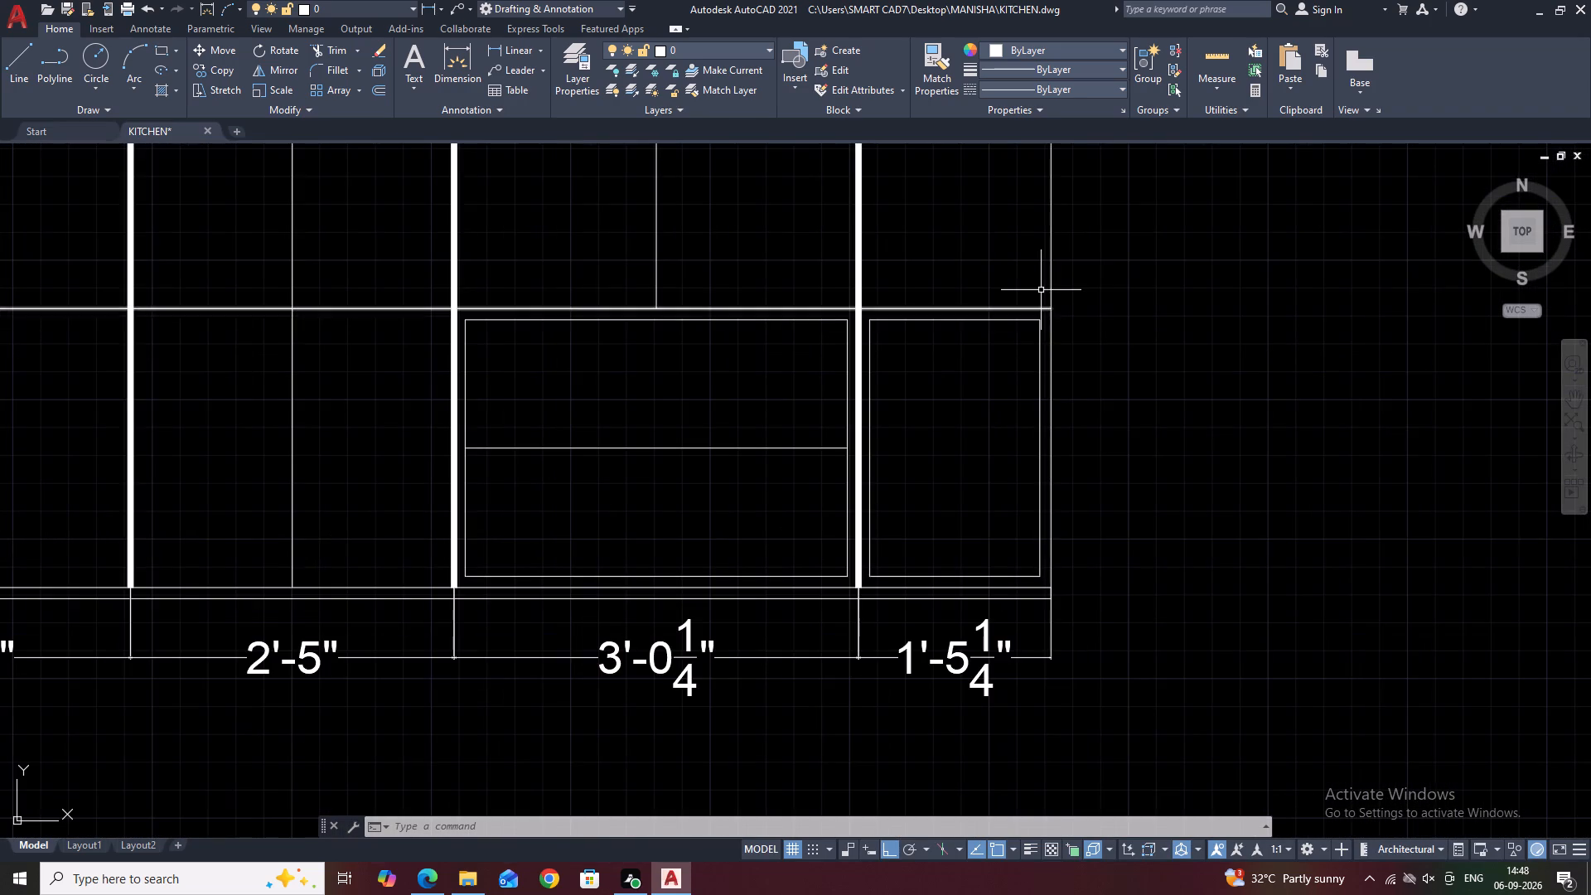
scroll(1041, 290, up, 3)
scroll(1041, 290, down, 5)
middle_drag(974, 301, 1034, 375)
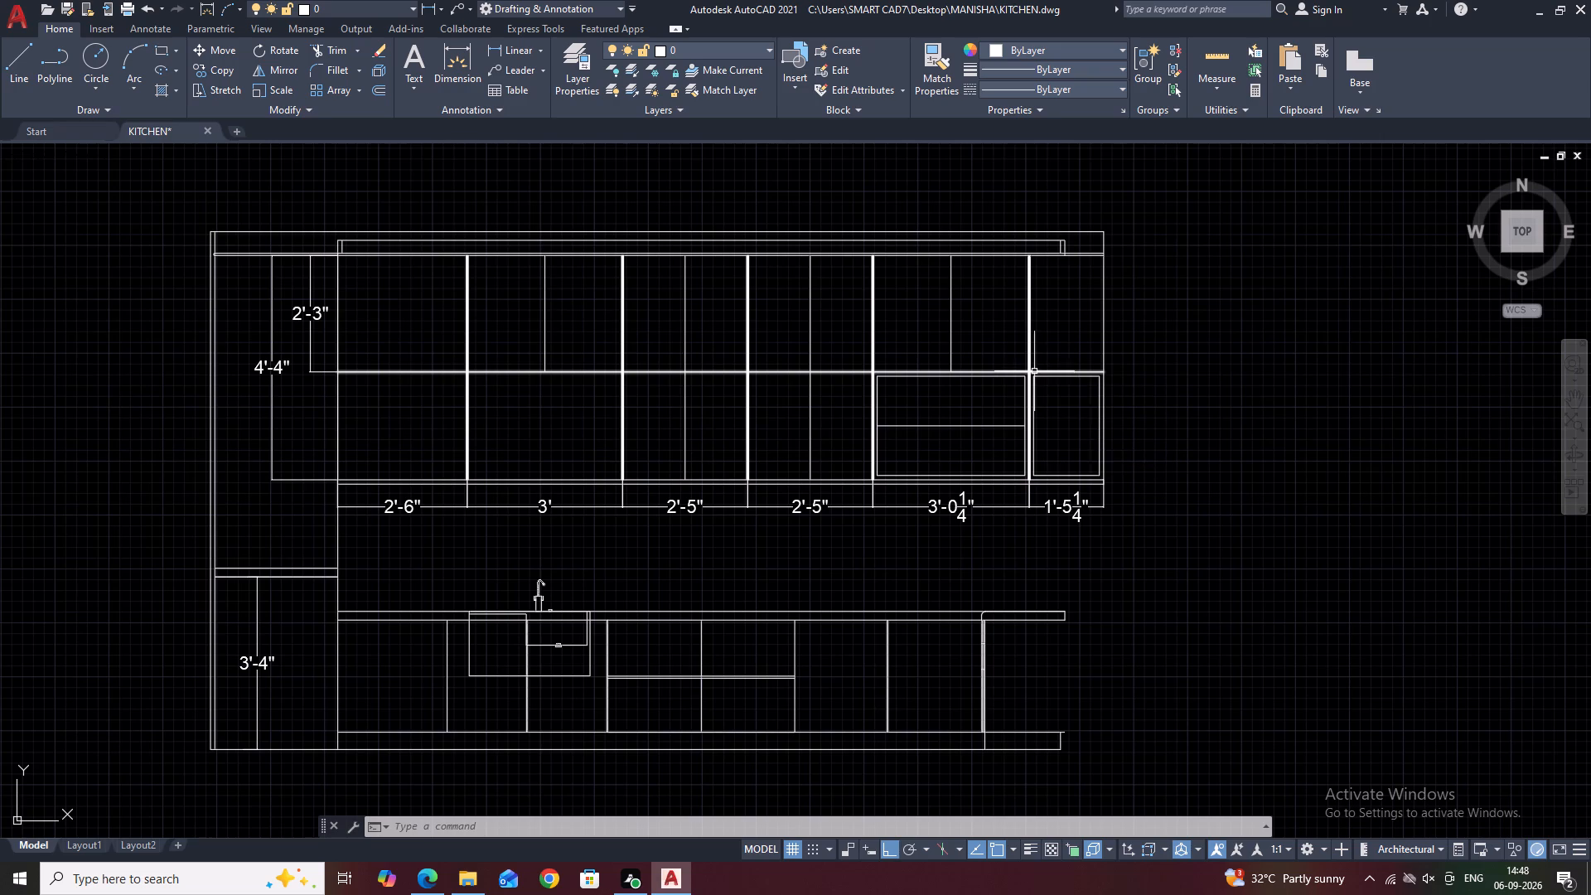
scroll(1075, 404, up, 3)
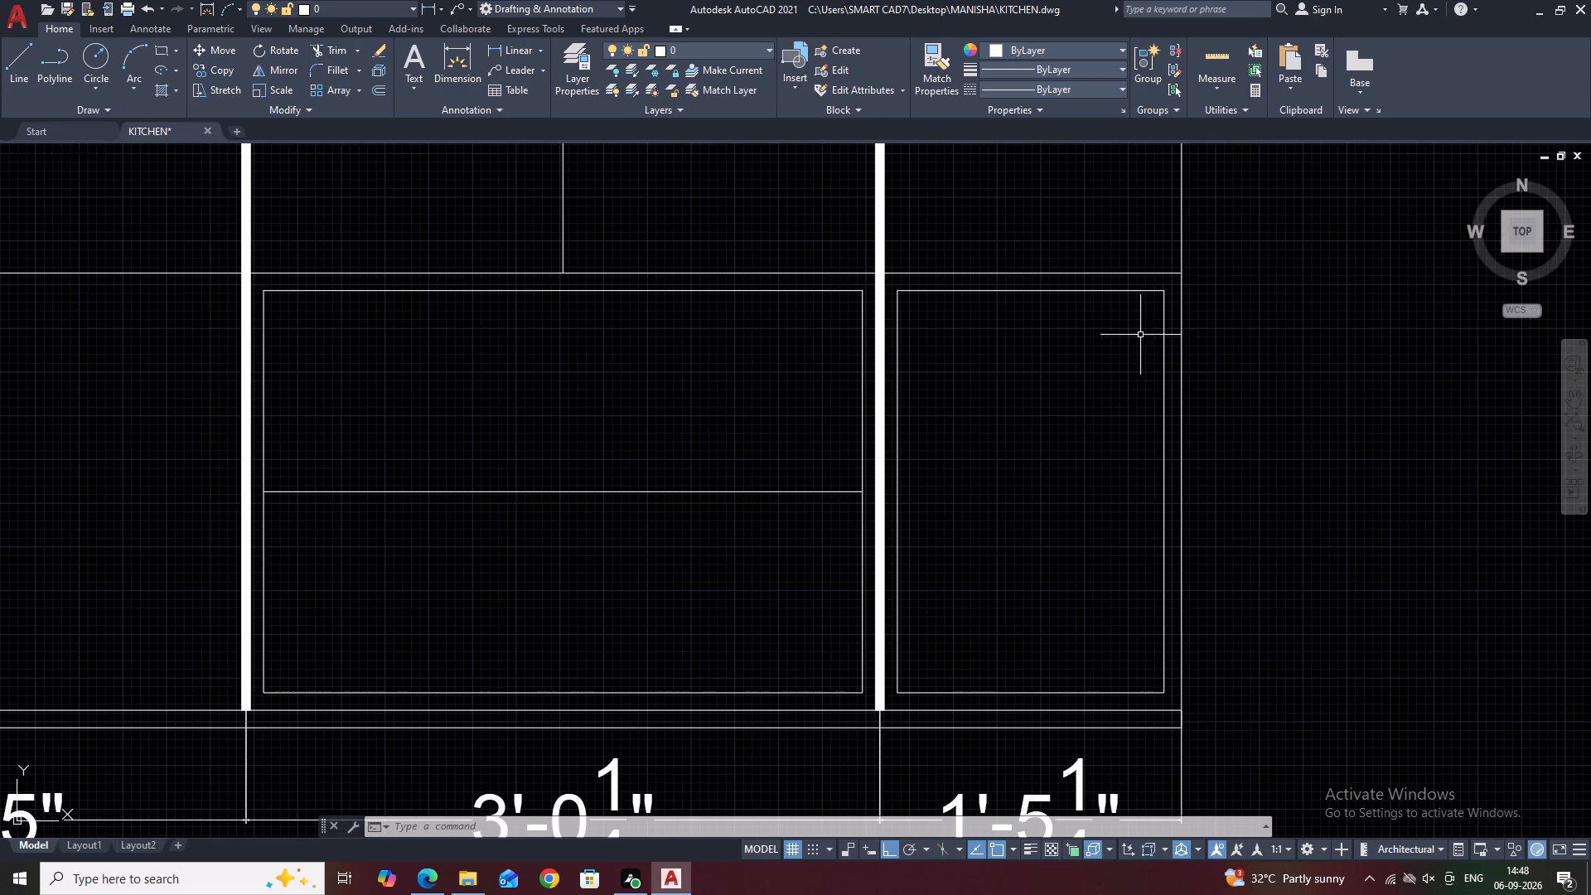
scroll(1165, 276, up, 2)
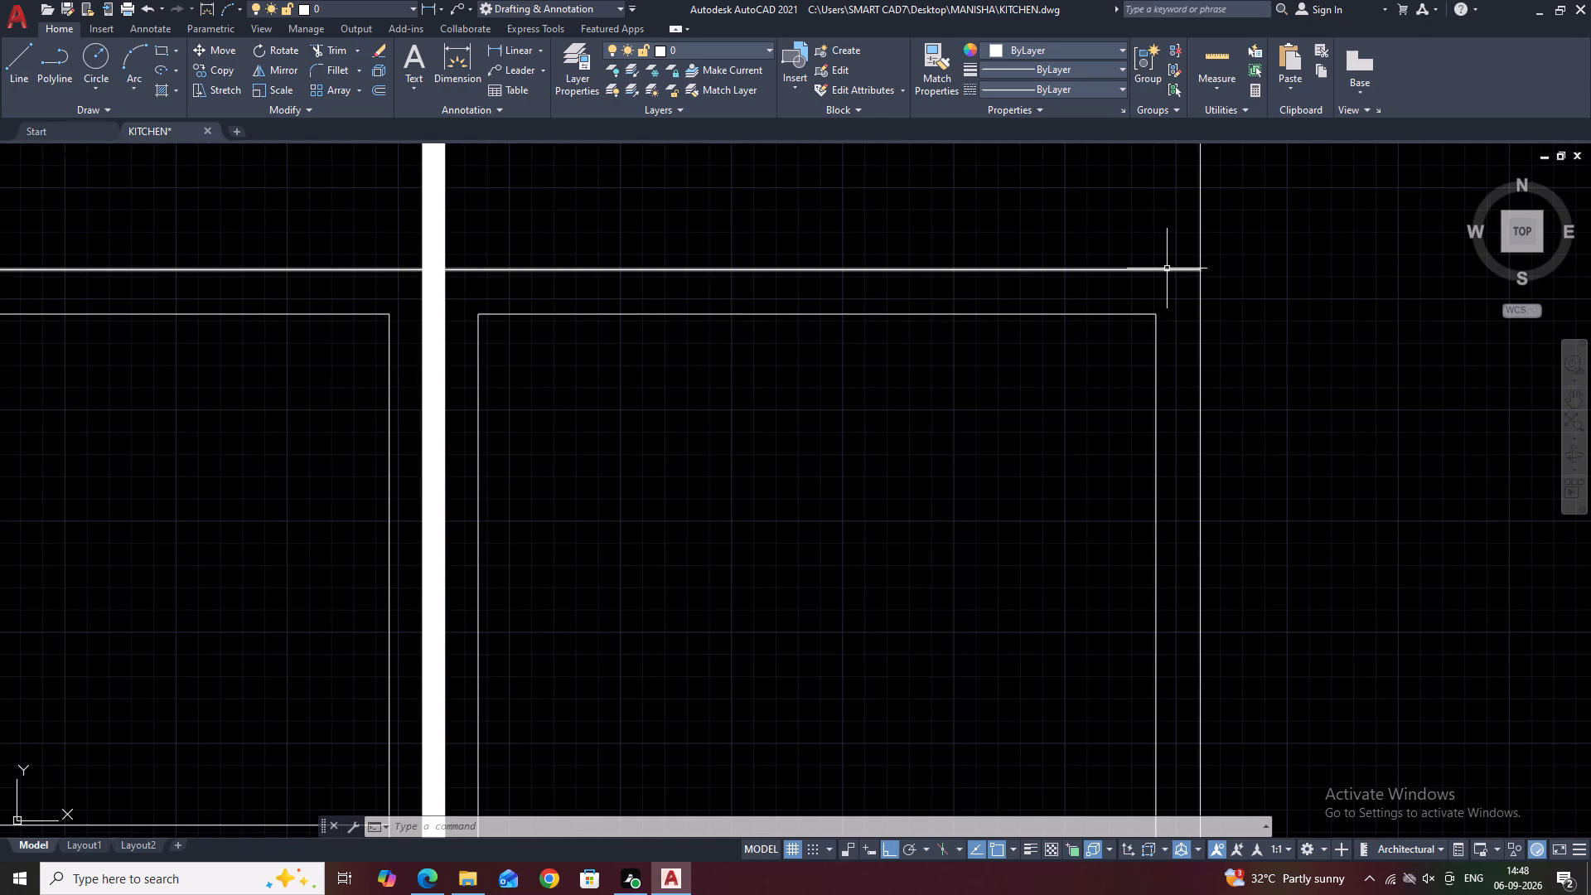
scroll(1167, 268, down, 4)
middle_drag(1153, 388, 1113, 331)
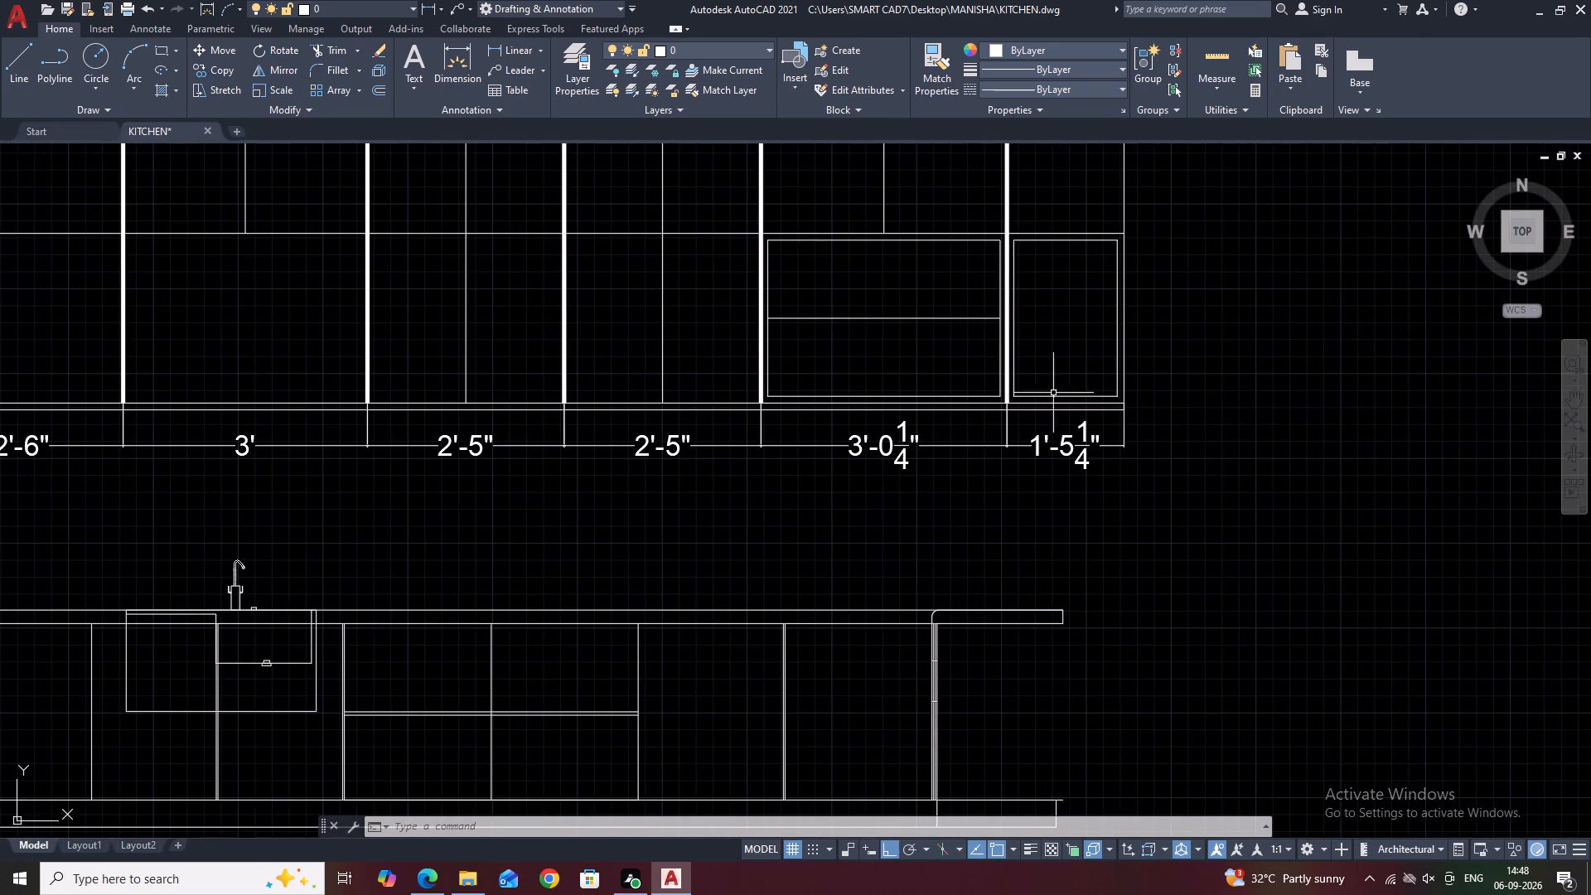
scroll(1038, 390, up, 3)
scroll(902, 448, up, 2)
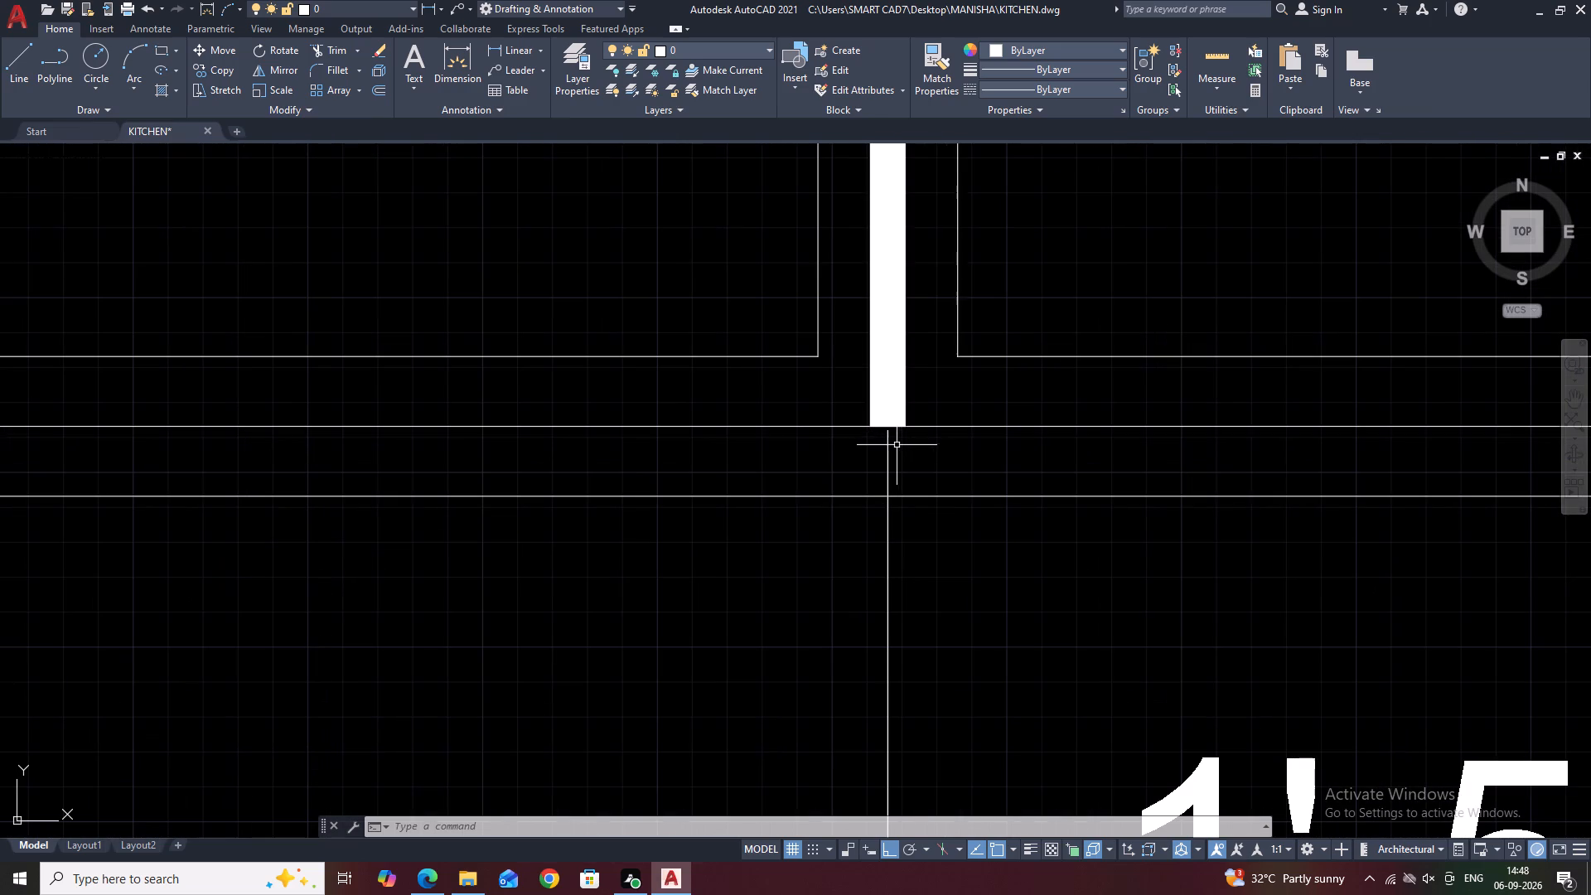
scroll(892, 439, down, 3)
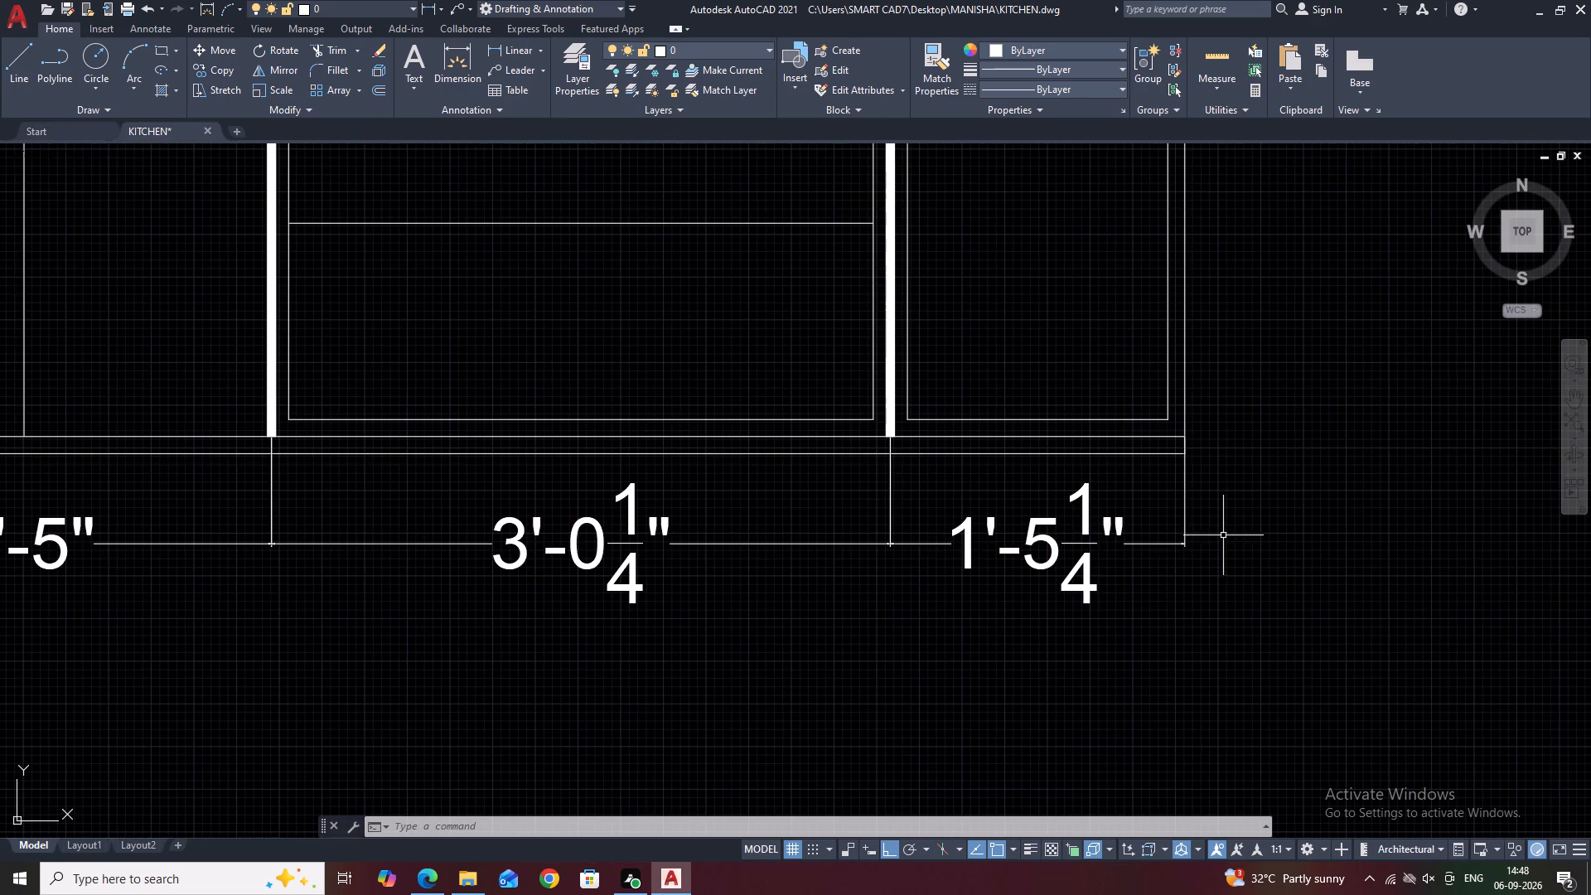
scroll(1172, 546, up, 3)
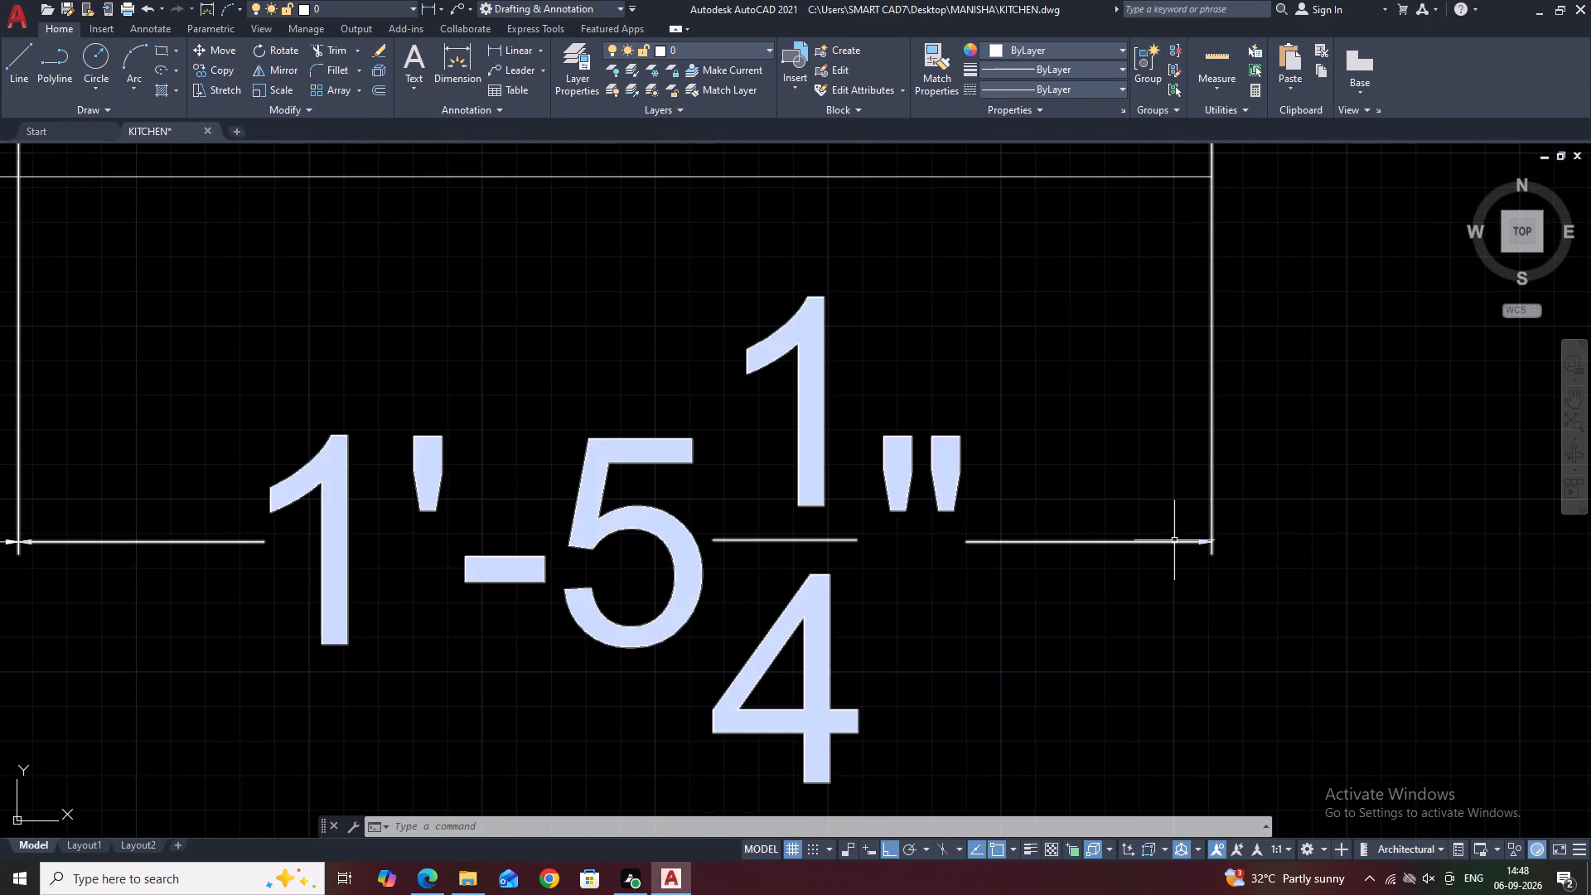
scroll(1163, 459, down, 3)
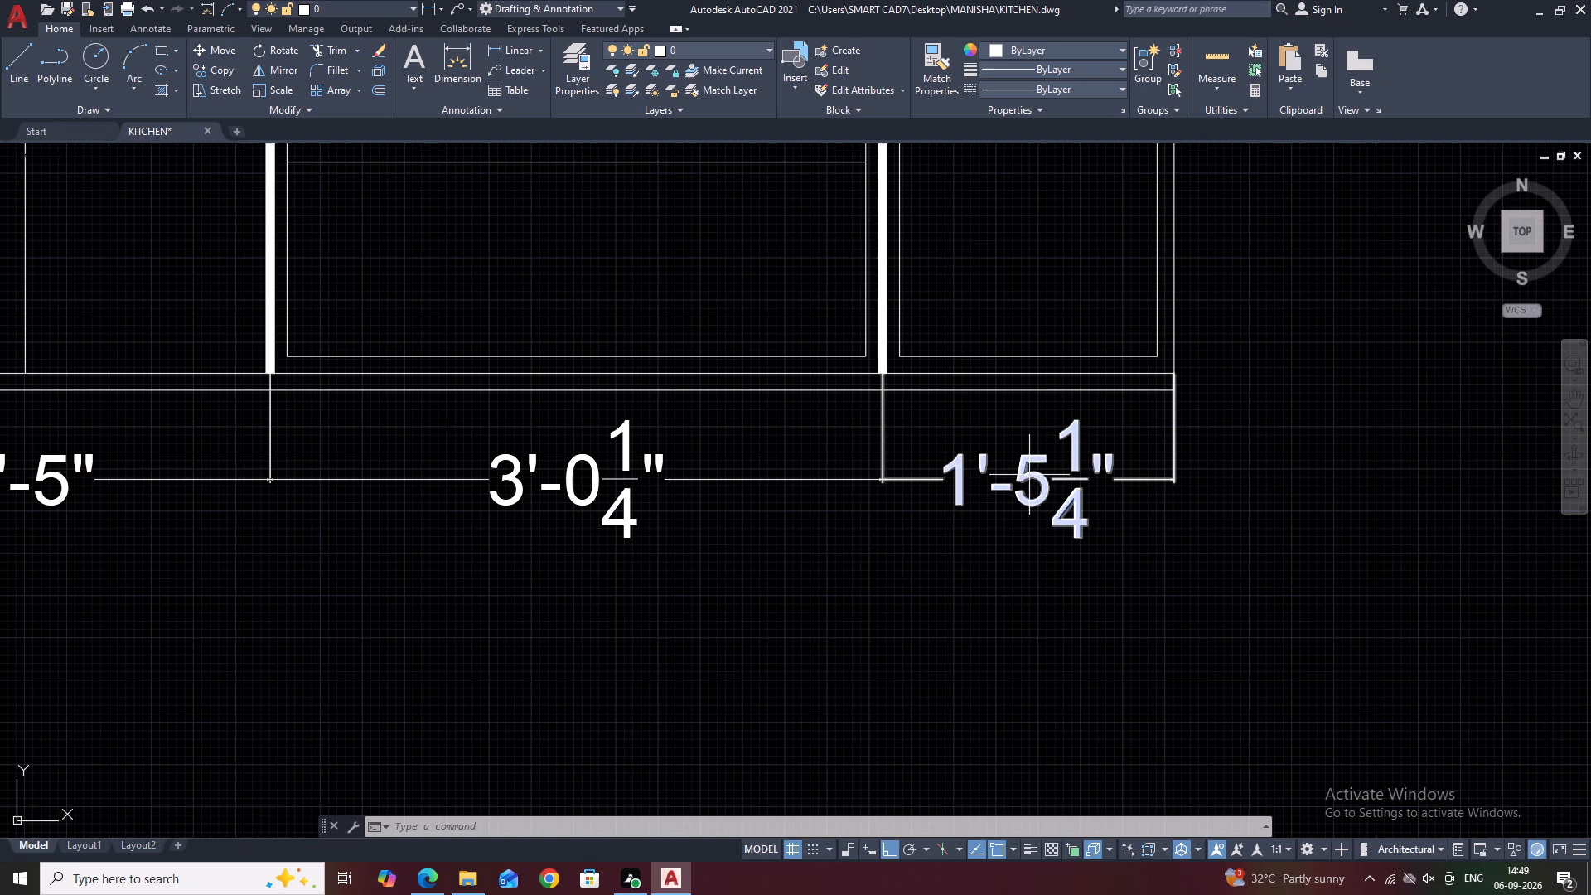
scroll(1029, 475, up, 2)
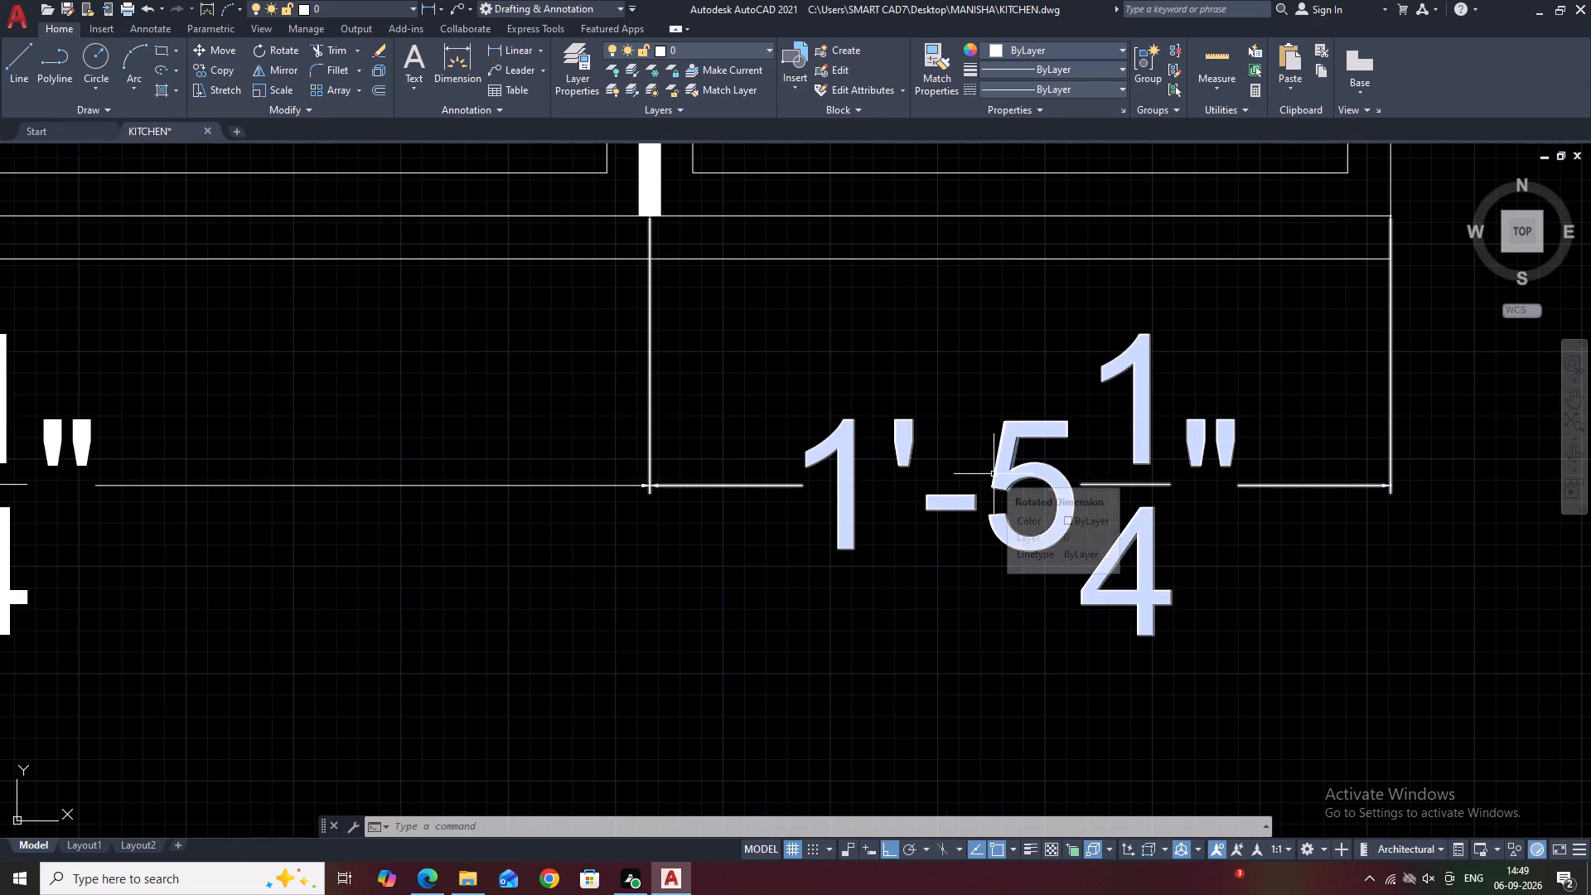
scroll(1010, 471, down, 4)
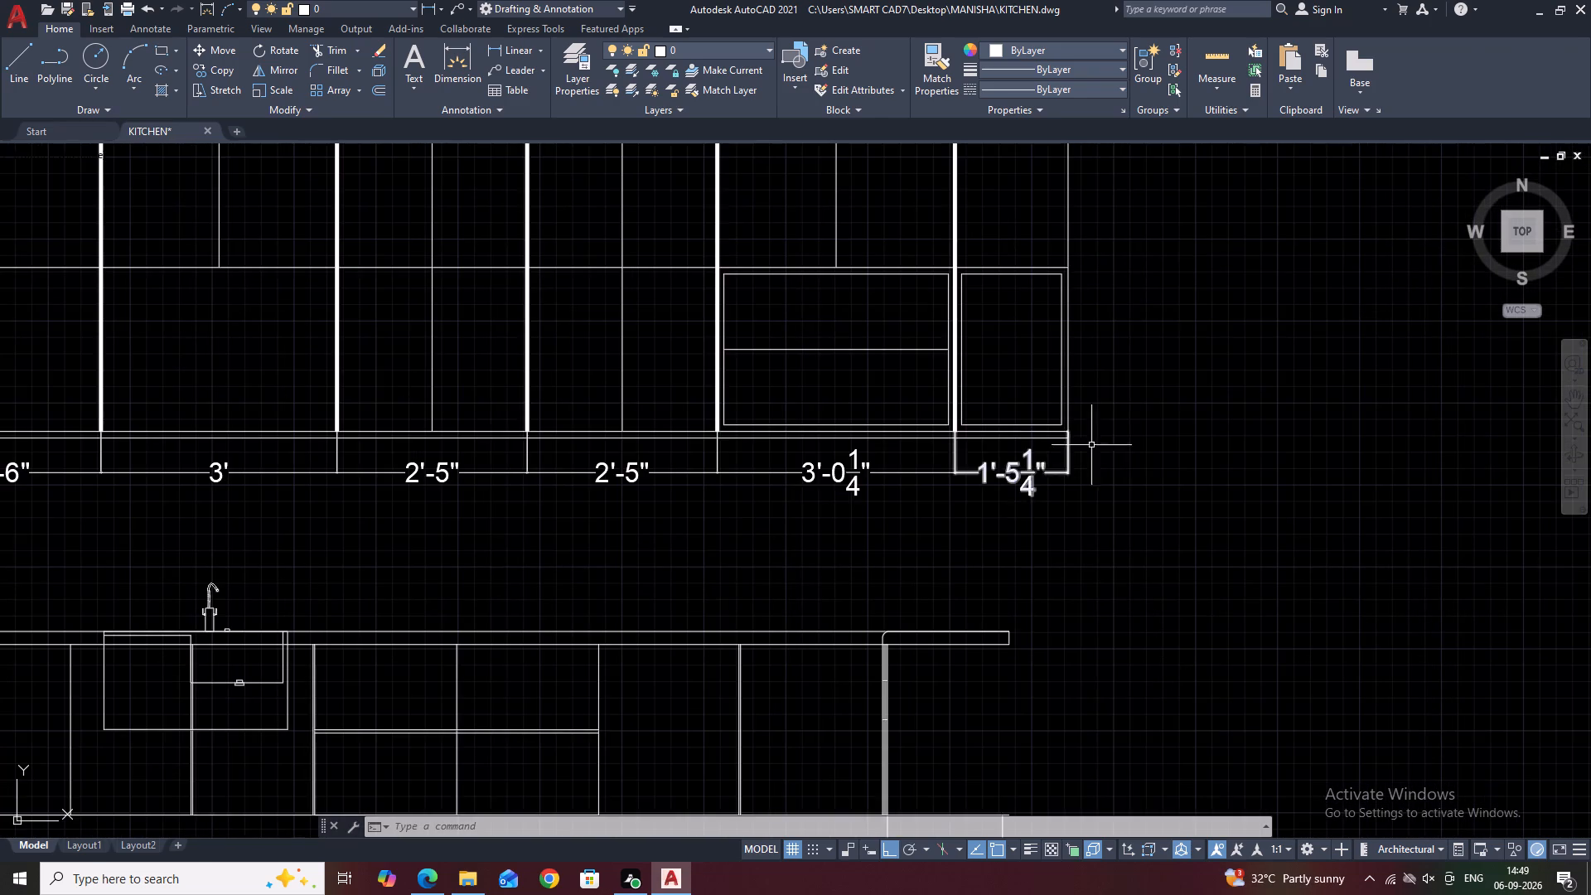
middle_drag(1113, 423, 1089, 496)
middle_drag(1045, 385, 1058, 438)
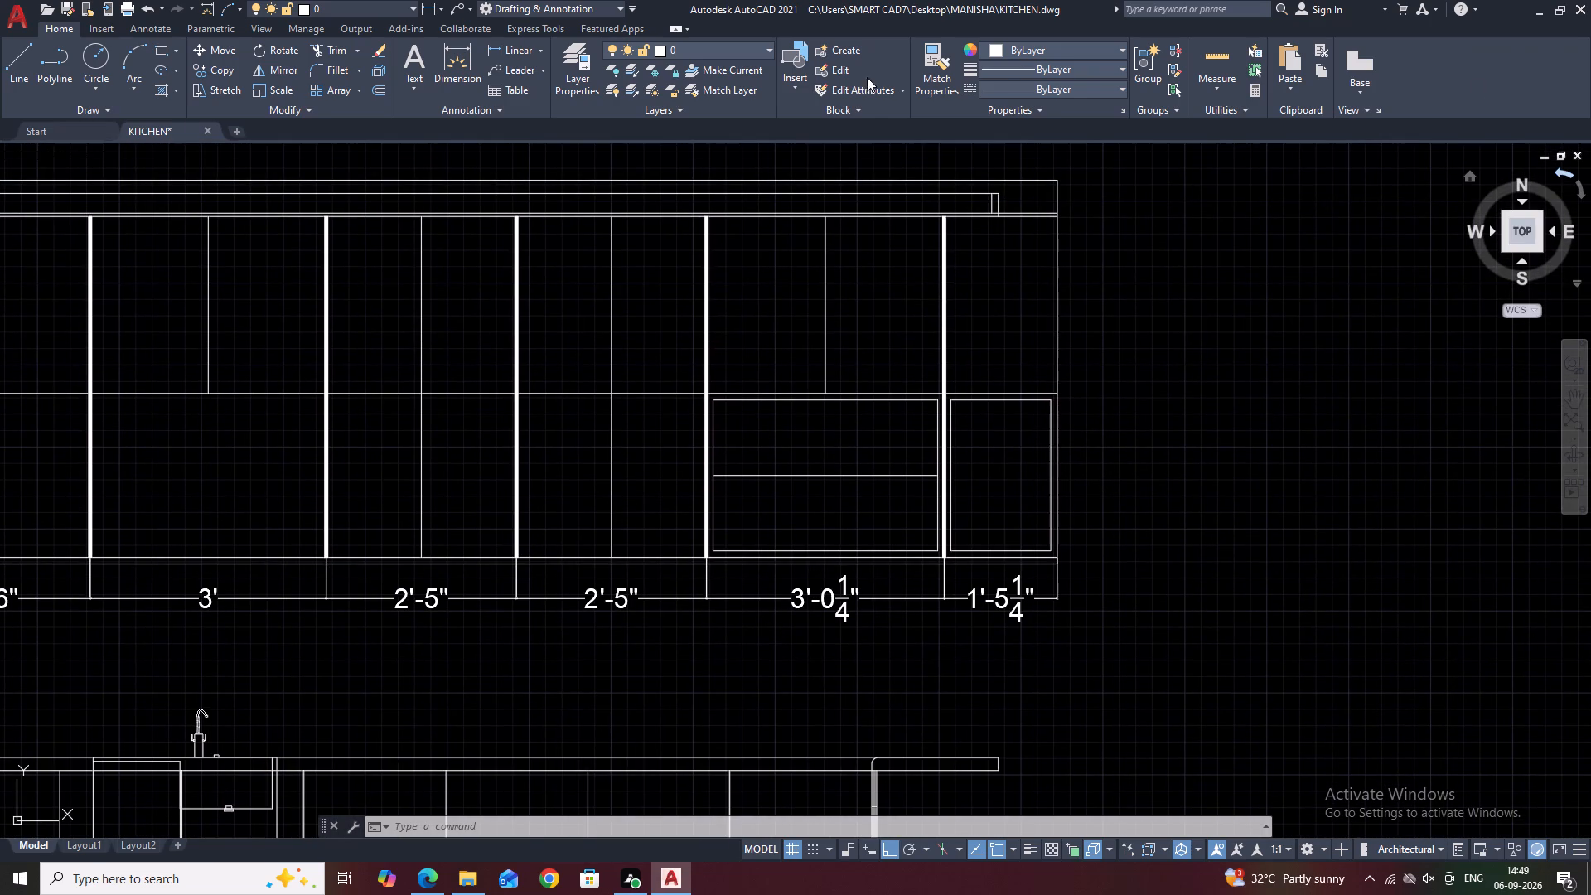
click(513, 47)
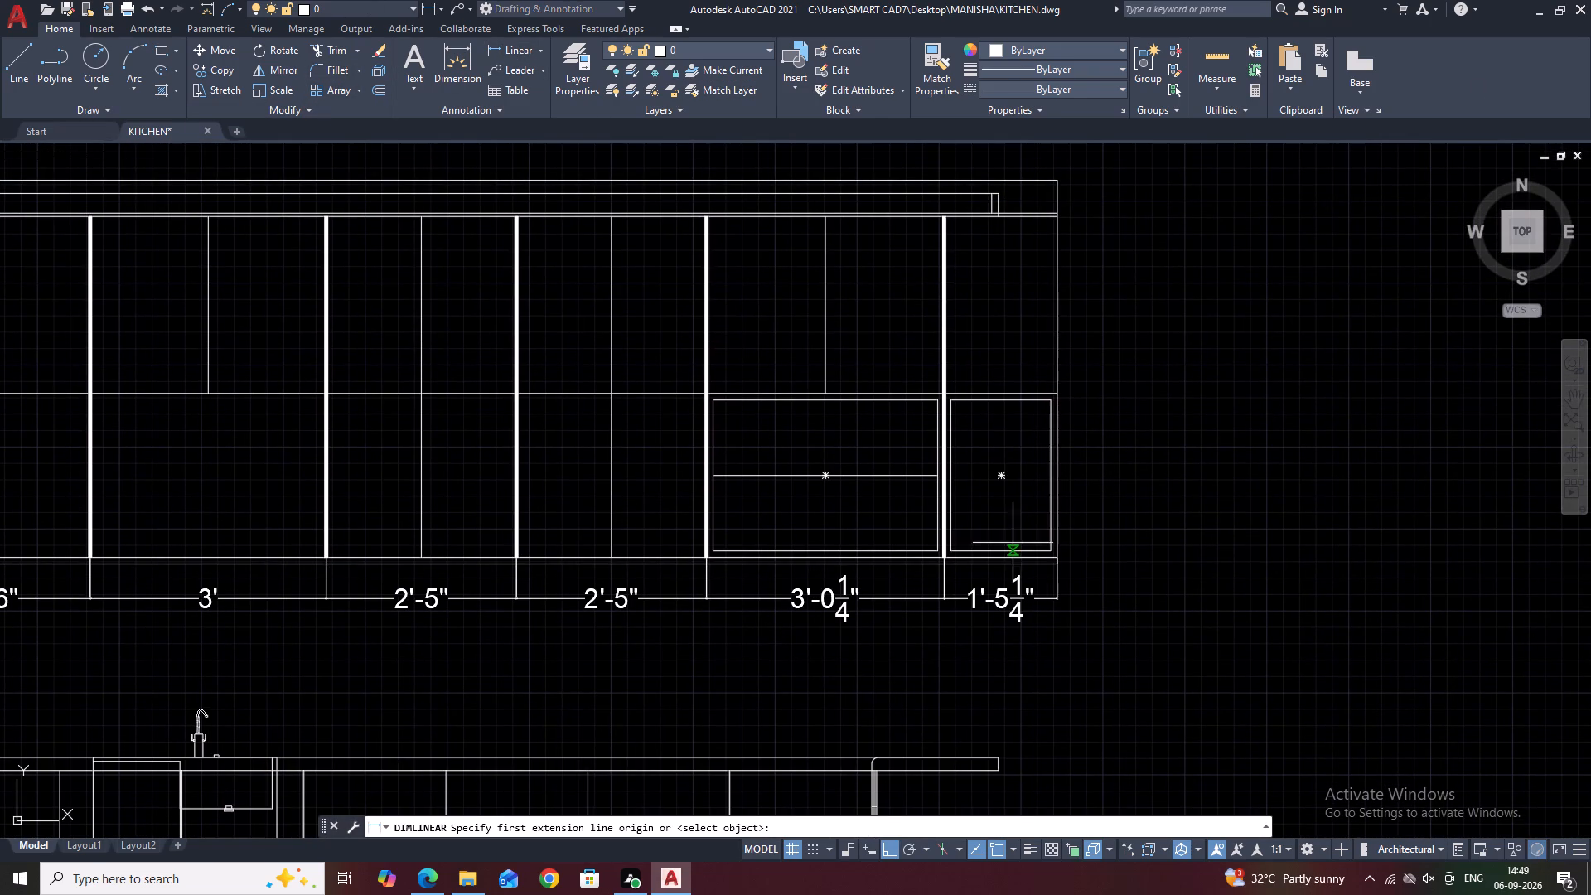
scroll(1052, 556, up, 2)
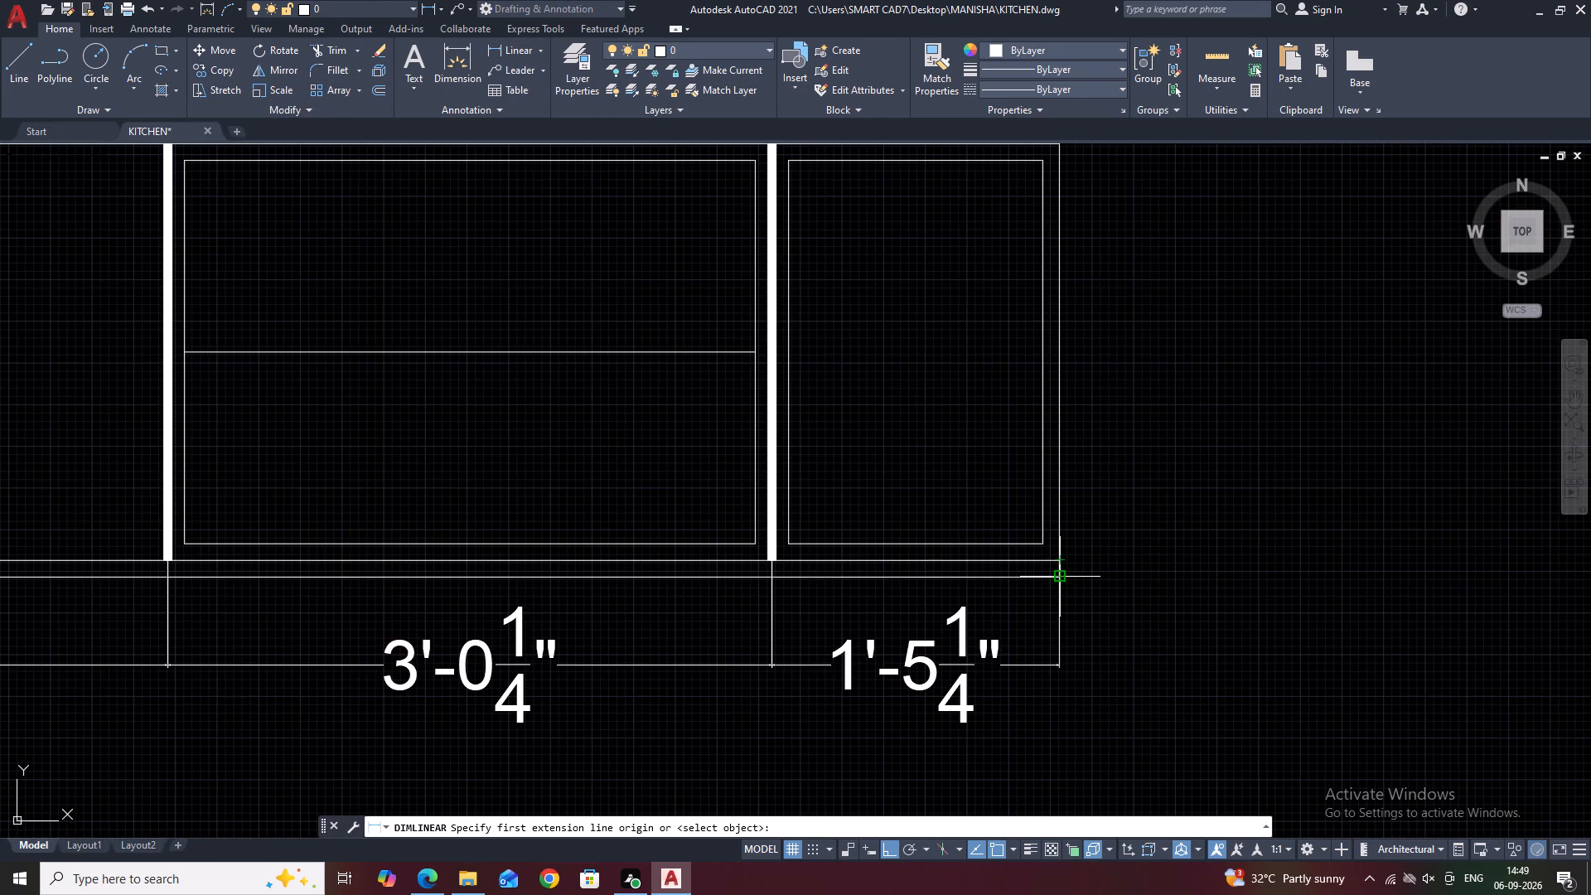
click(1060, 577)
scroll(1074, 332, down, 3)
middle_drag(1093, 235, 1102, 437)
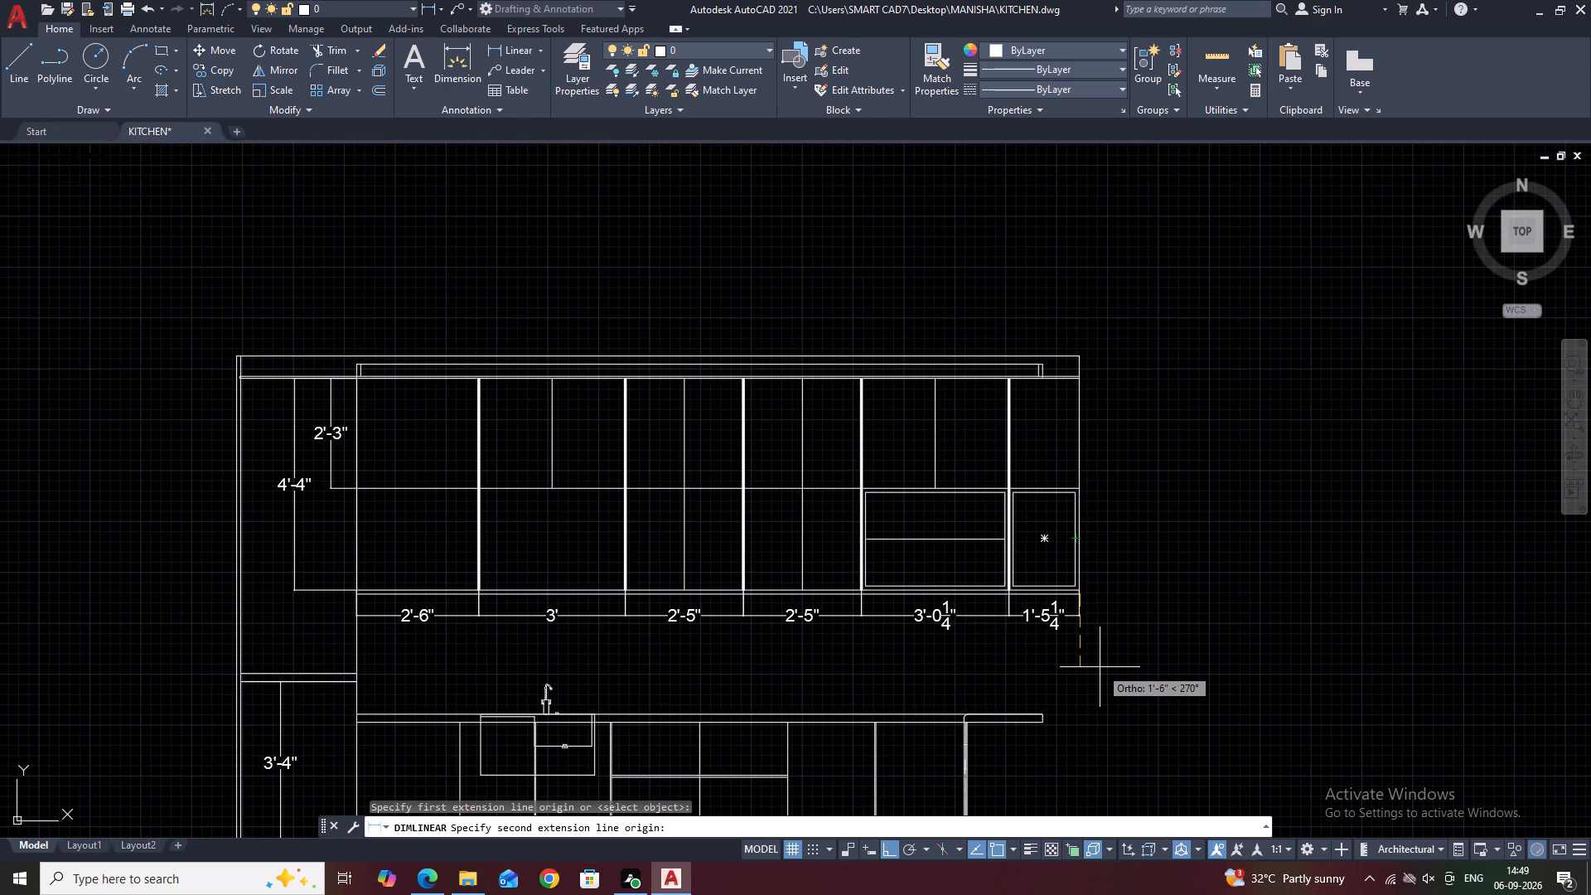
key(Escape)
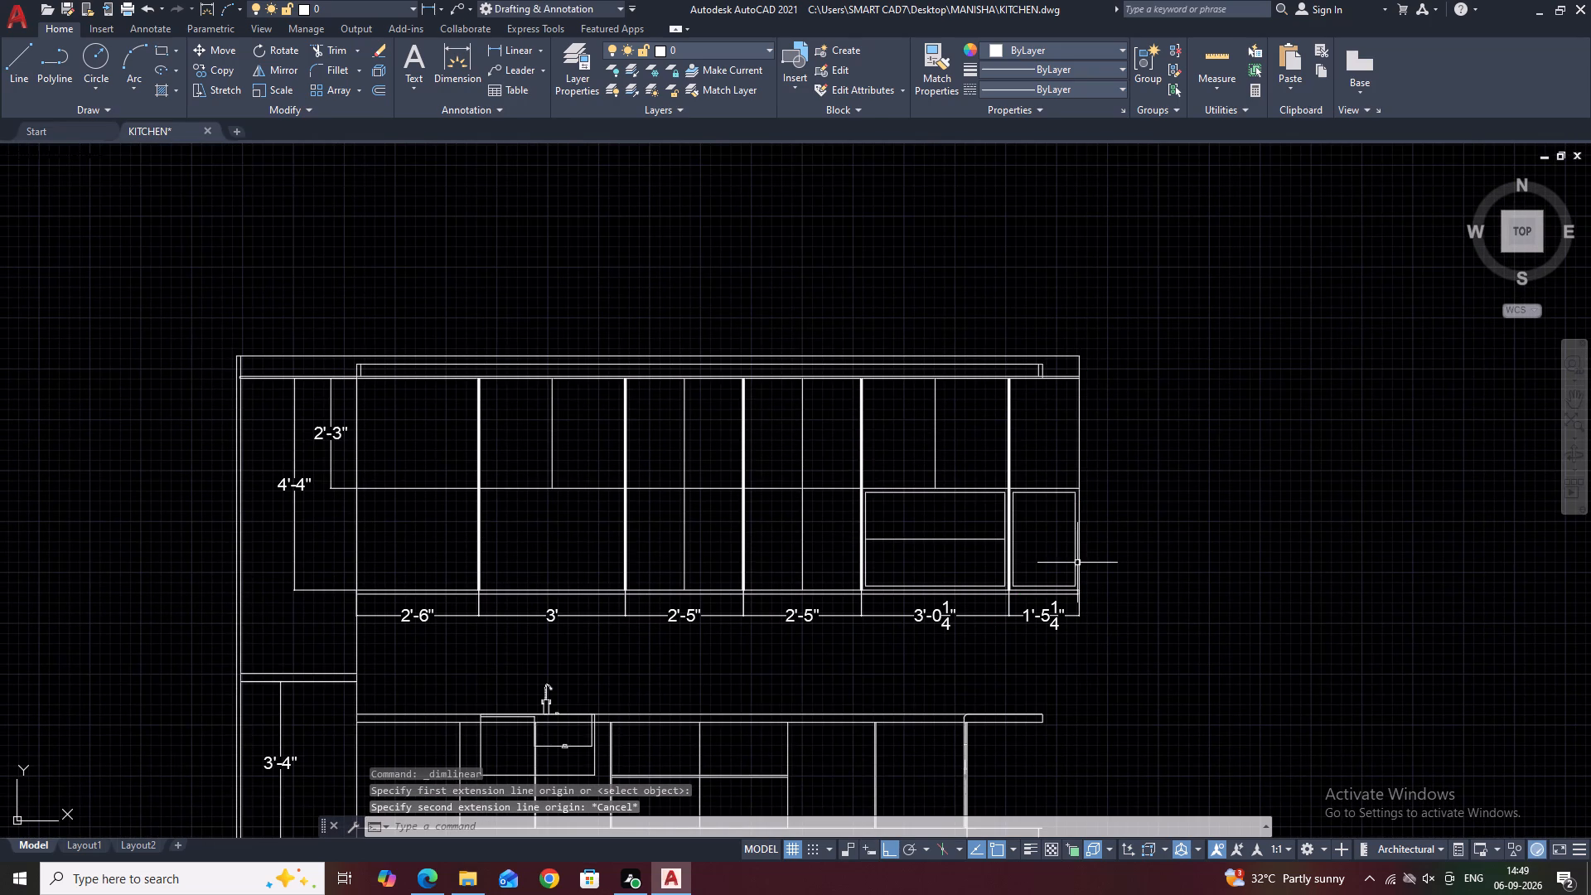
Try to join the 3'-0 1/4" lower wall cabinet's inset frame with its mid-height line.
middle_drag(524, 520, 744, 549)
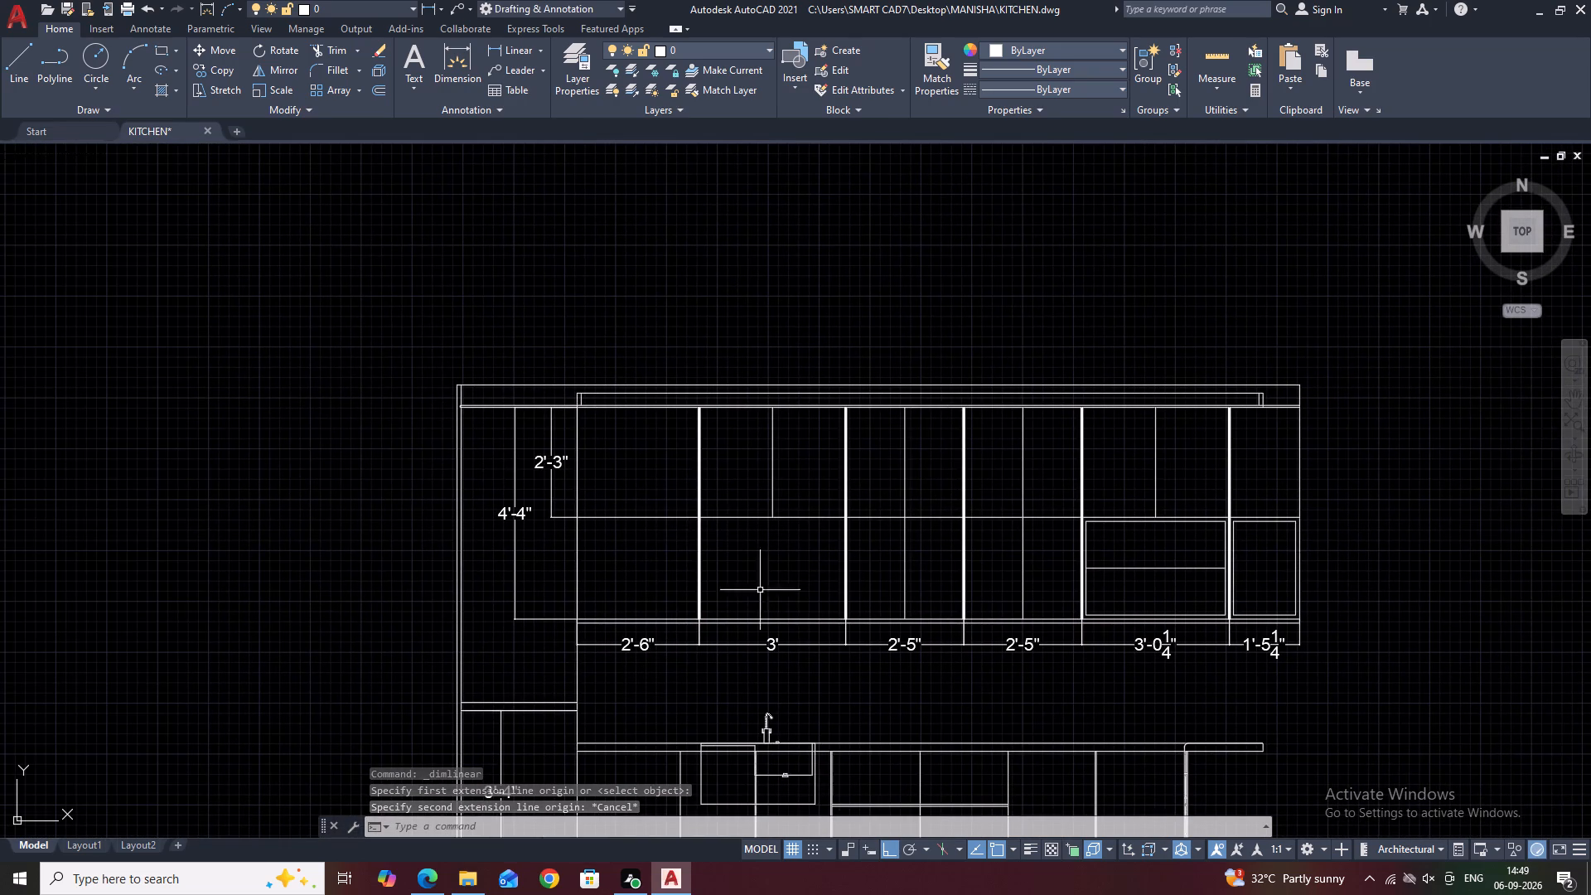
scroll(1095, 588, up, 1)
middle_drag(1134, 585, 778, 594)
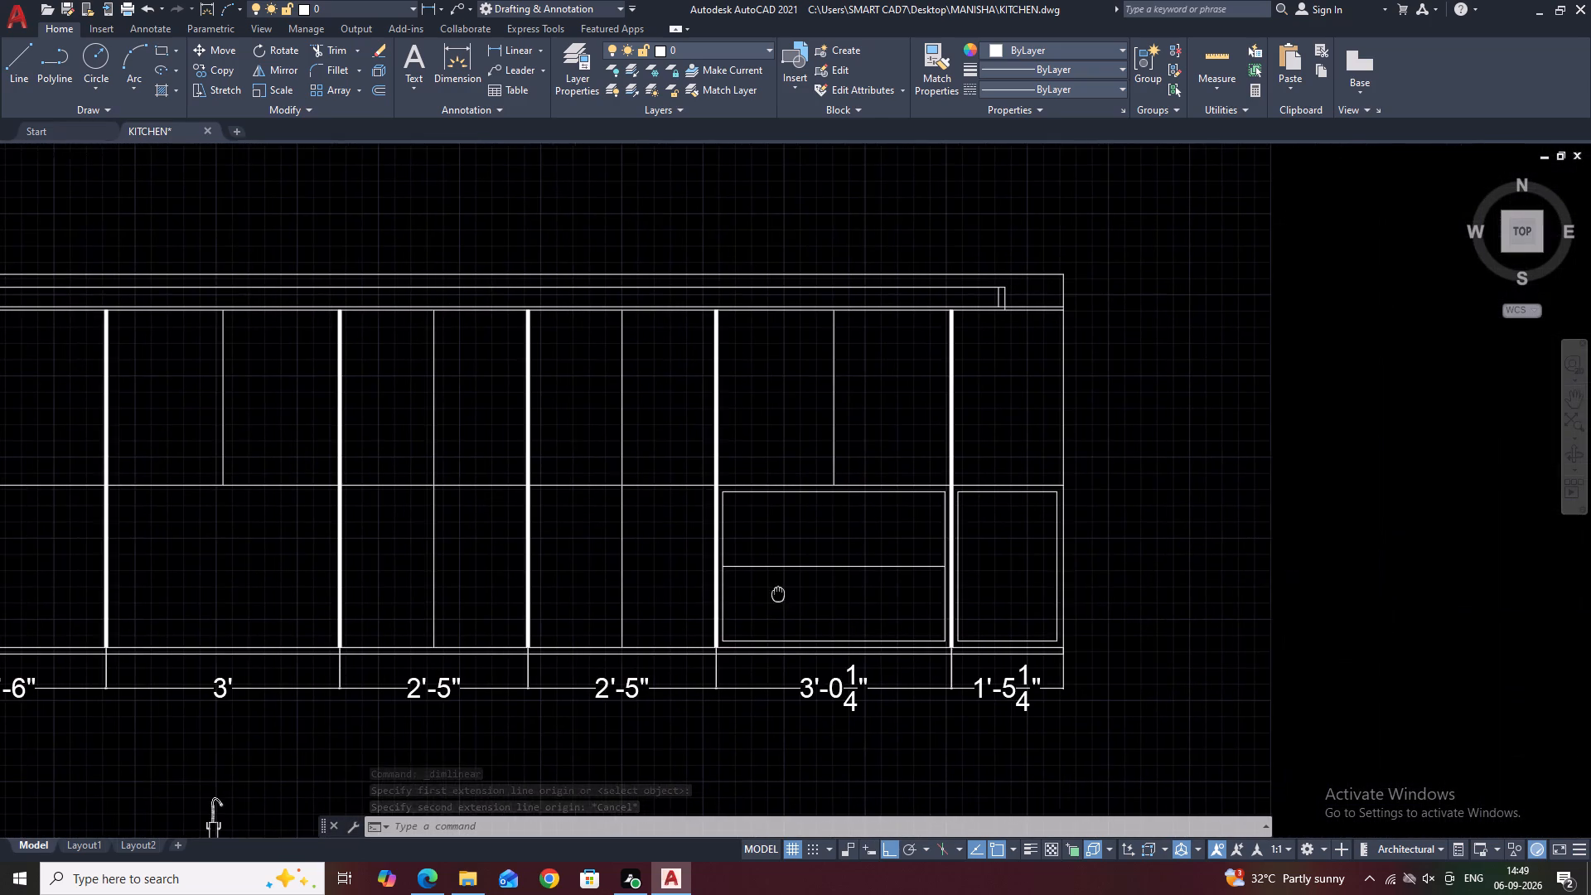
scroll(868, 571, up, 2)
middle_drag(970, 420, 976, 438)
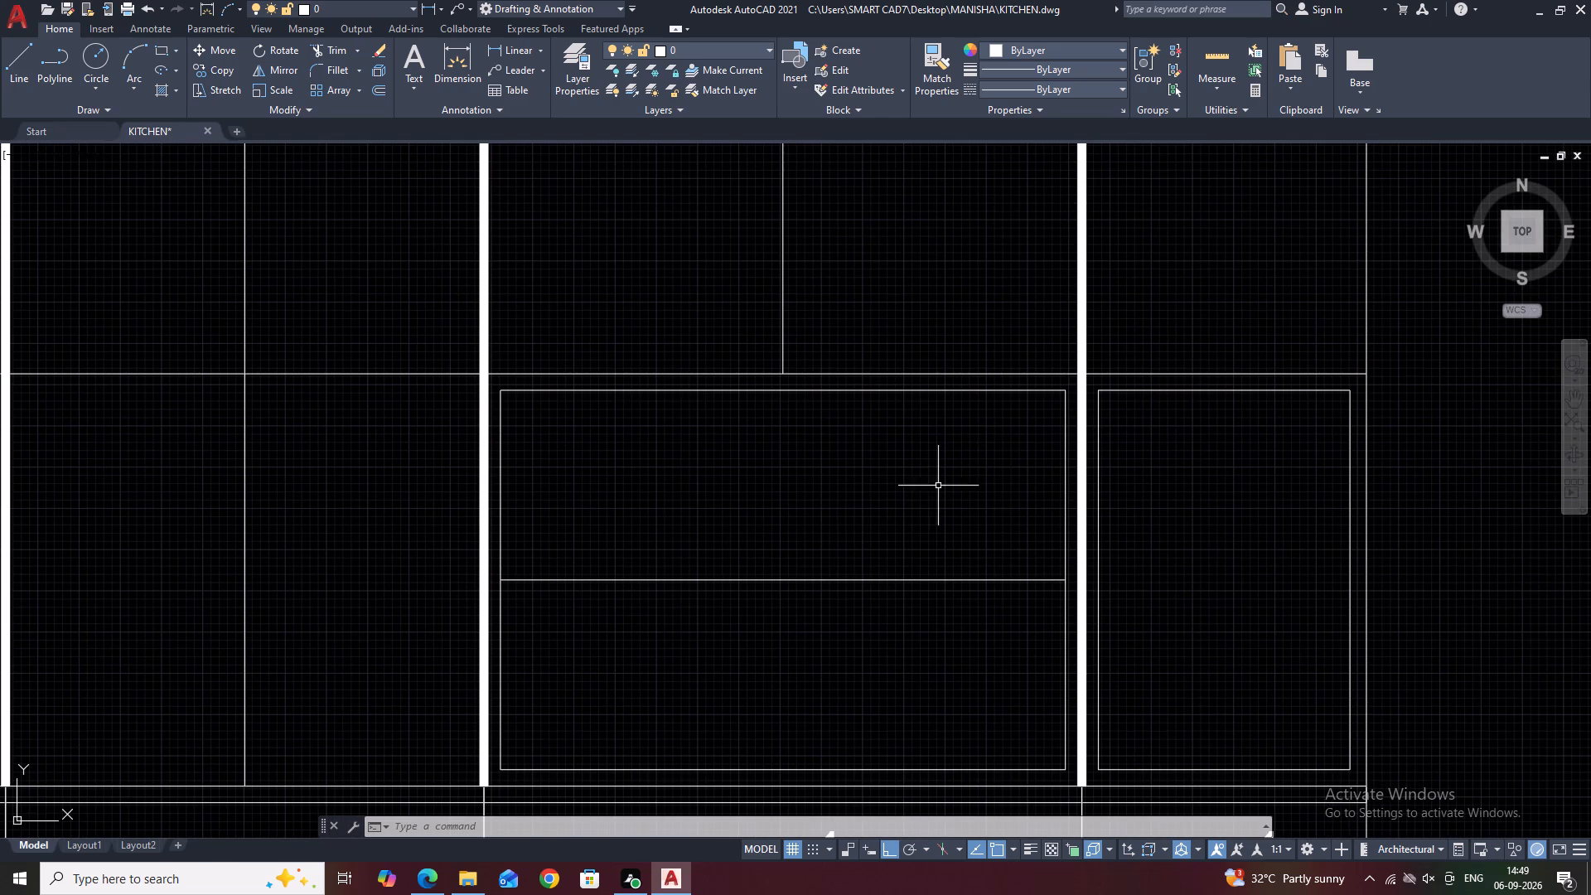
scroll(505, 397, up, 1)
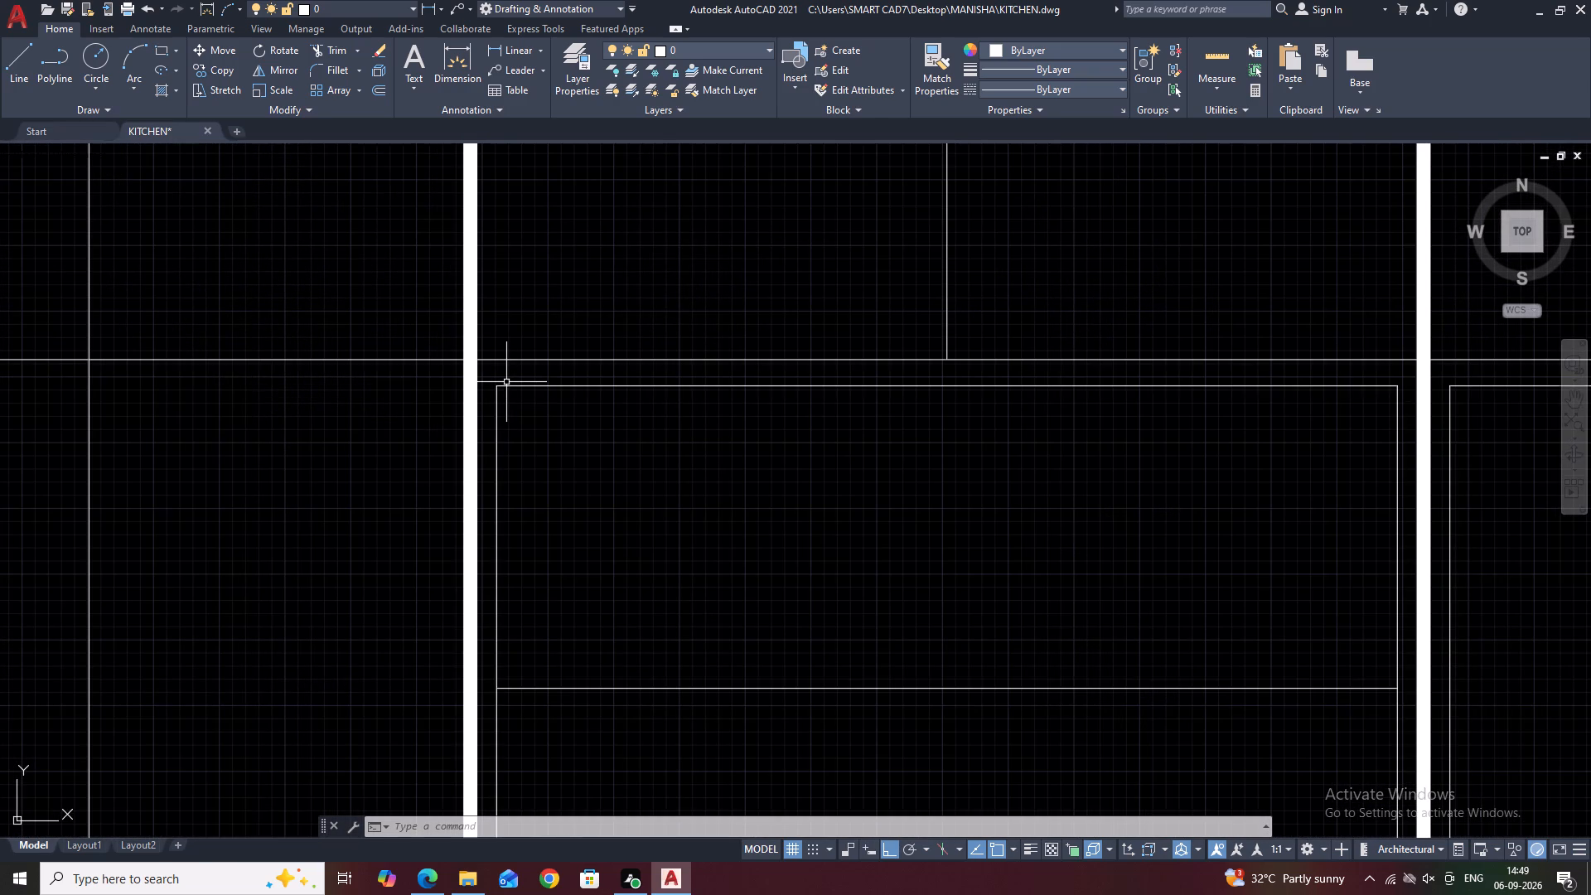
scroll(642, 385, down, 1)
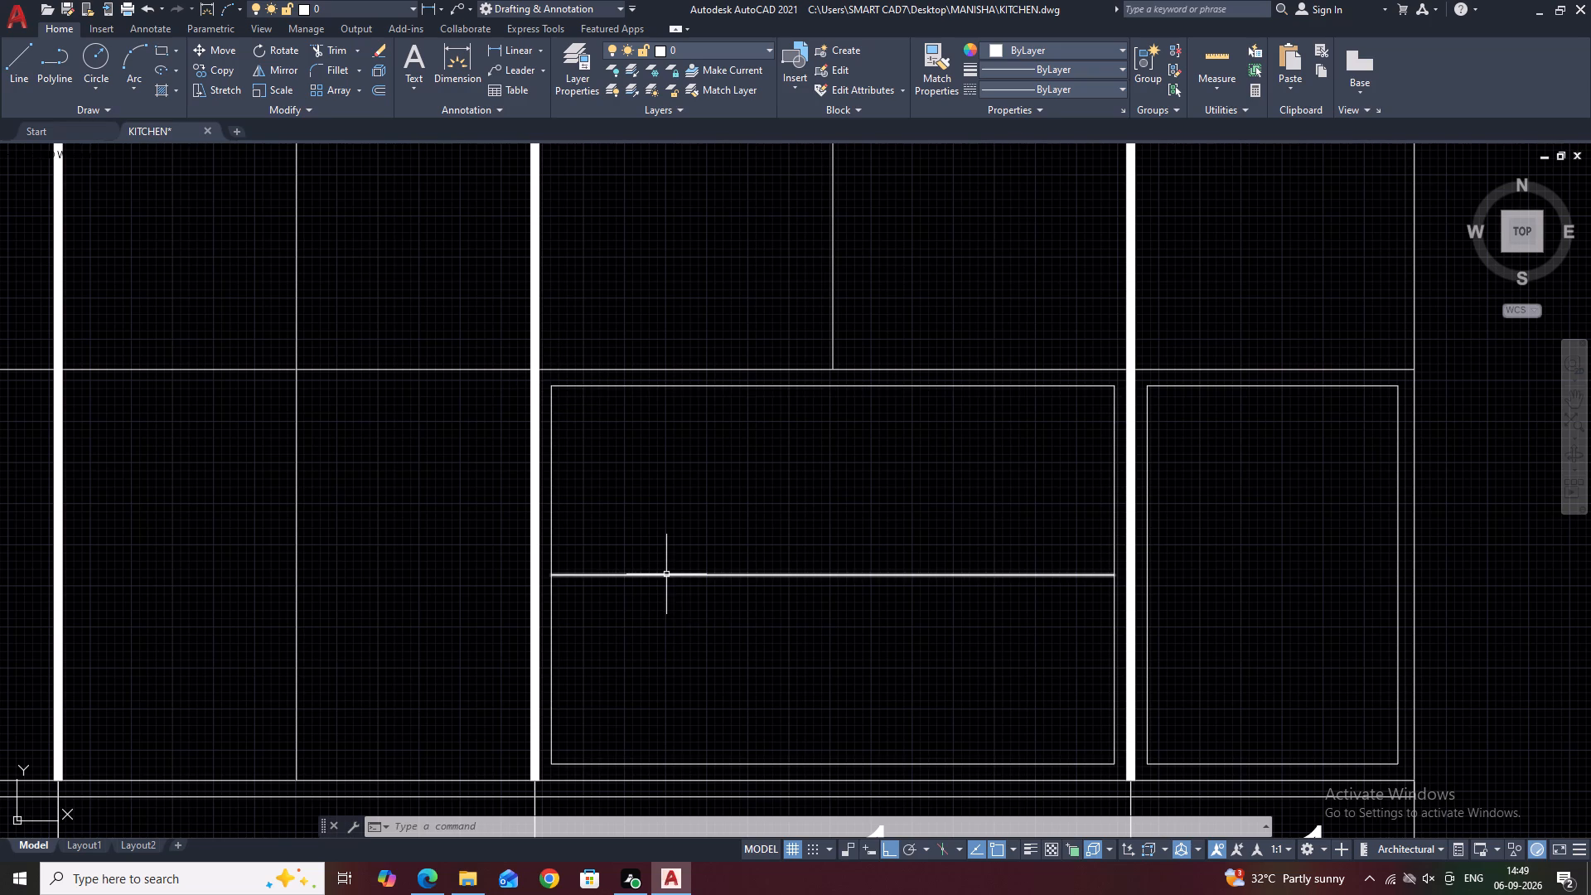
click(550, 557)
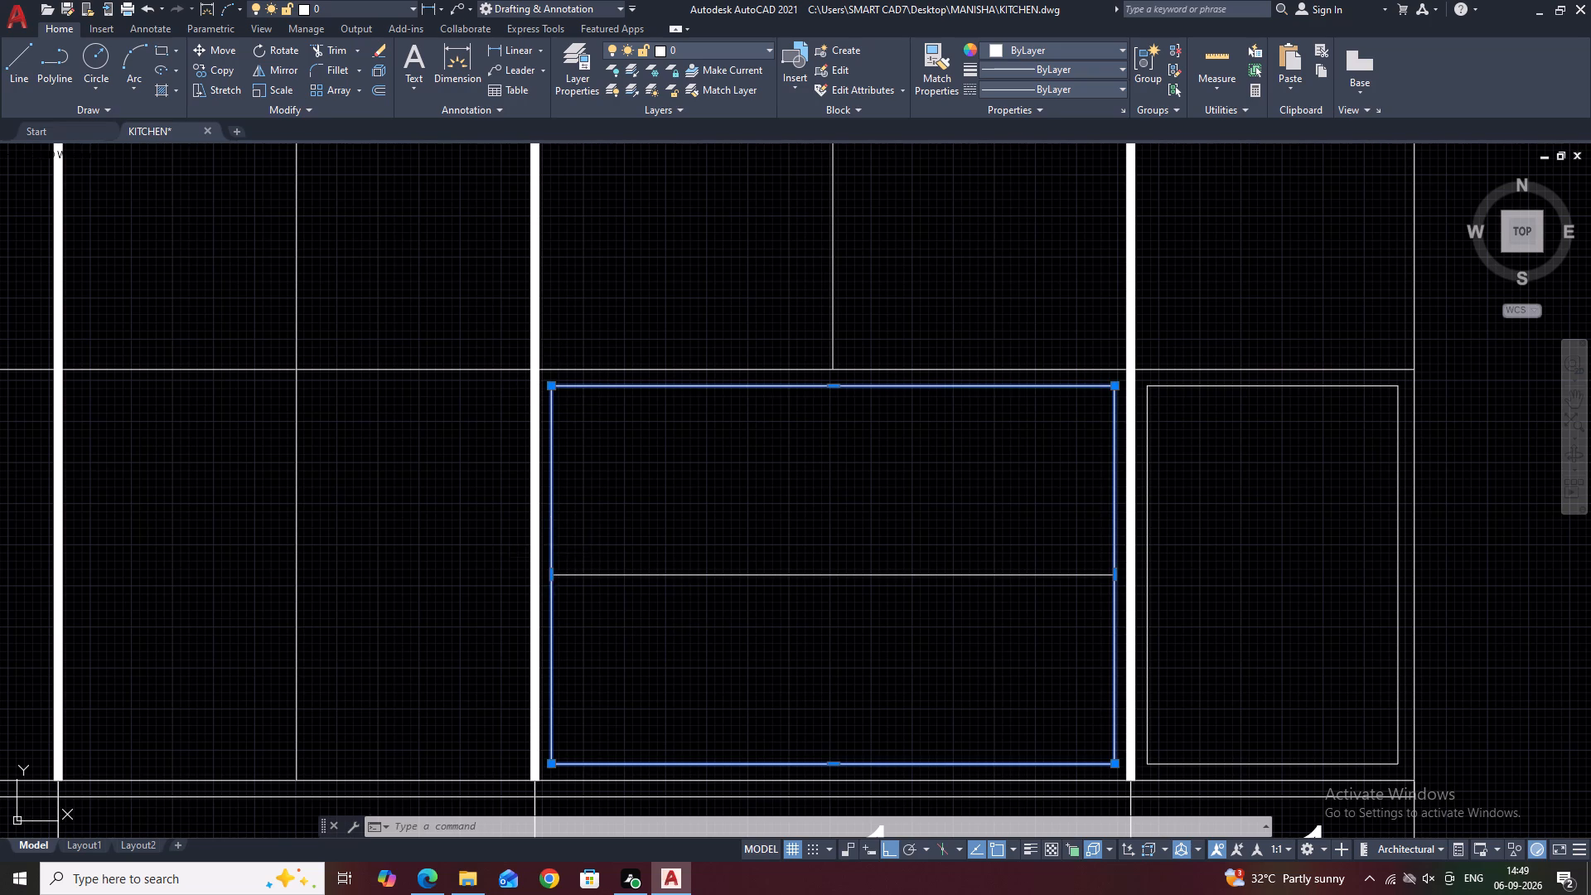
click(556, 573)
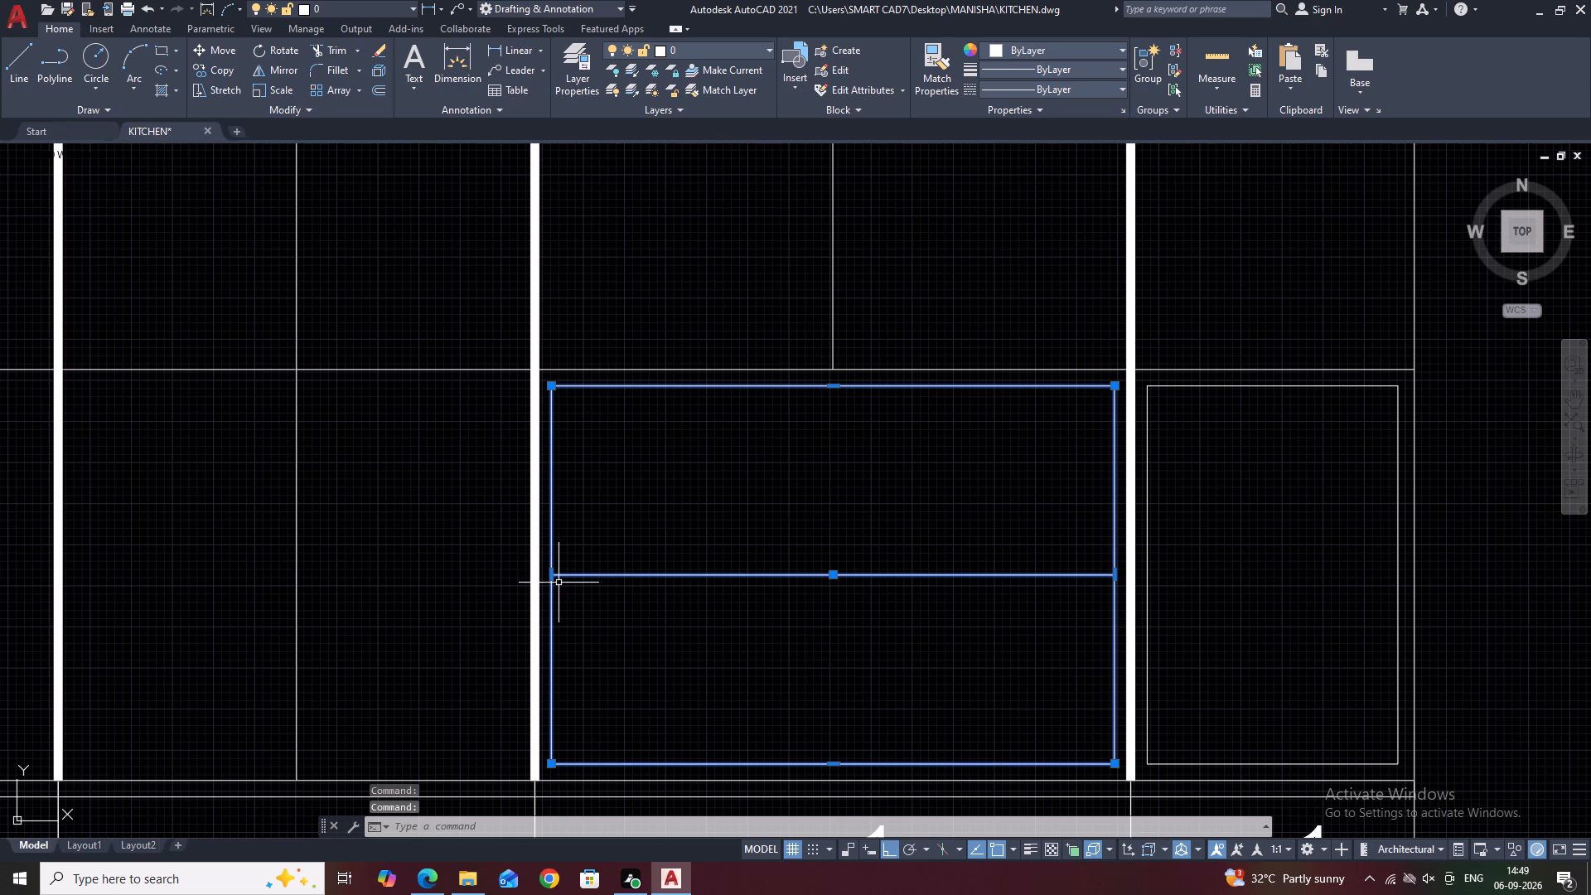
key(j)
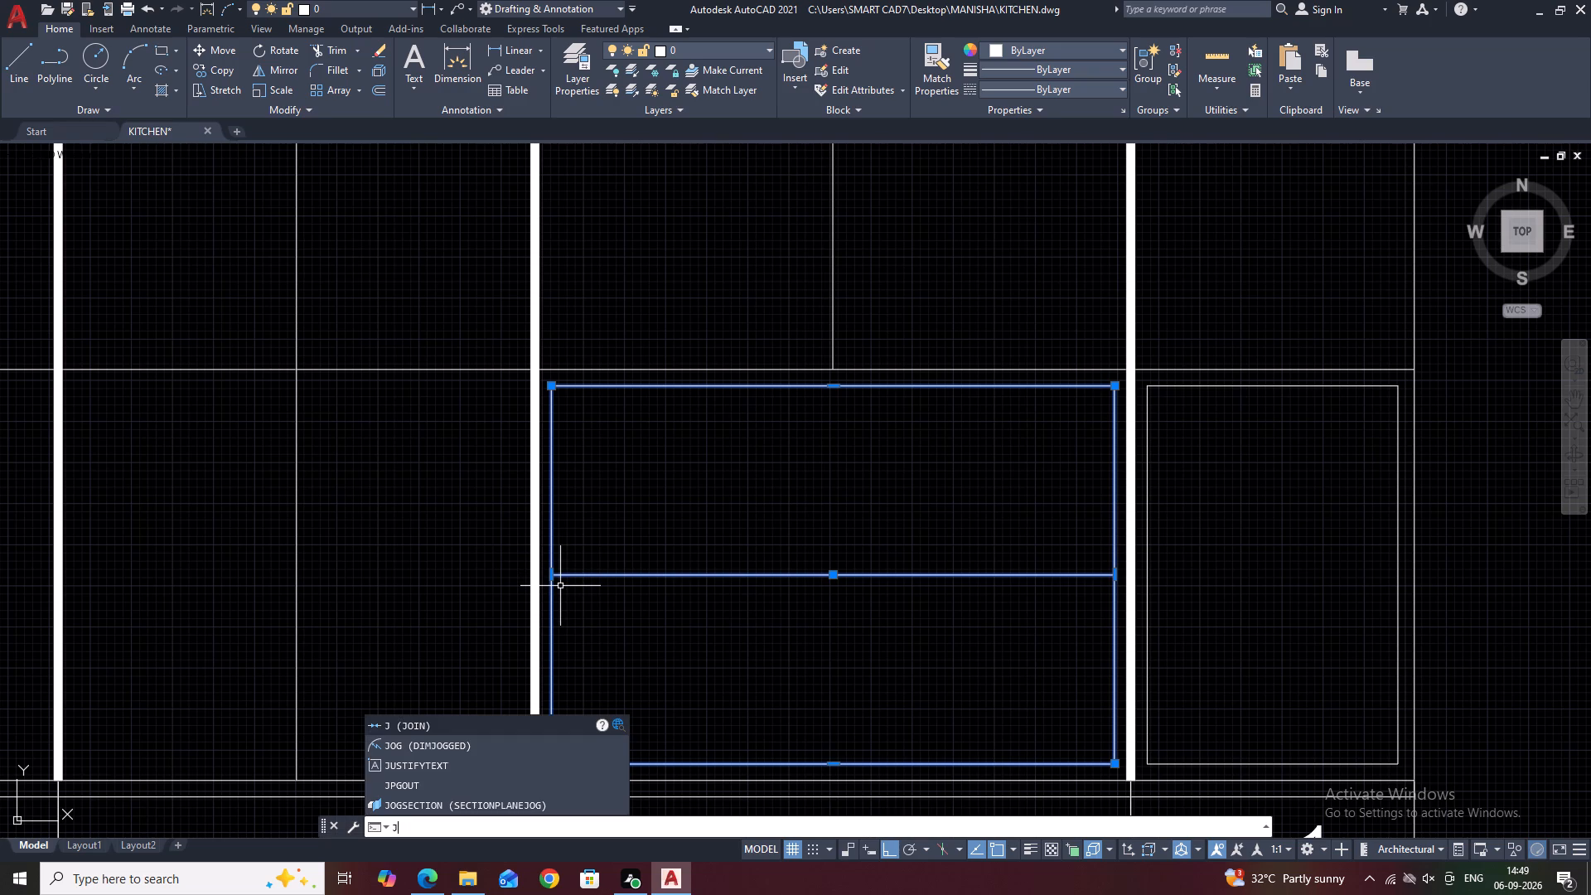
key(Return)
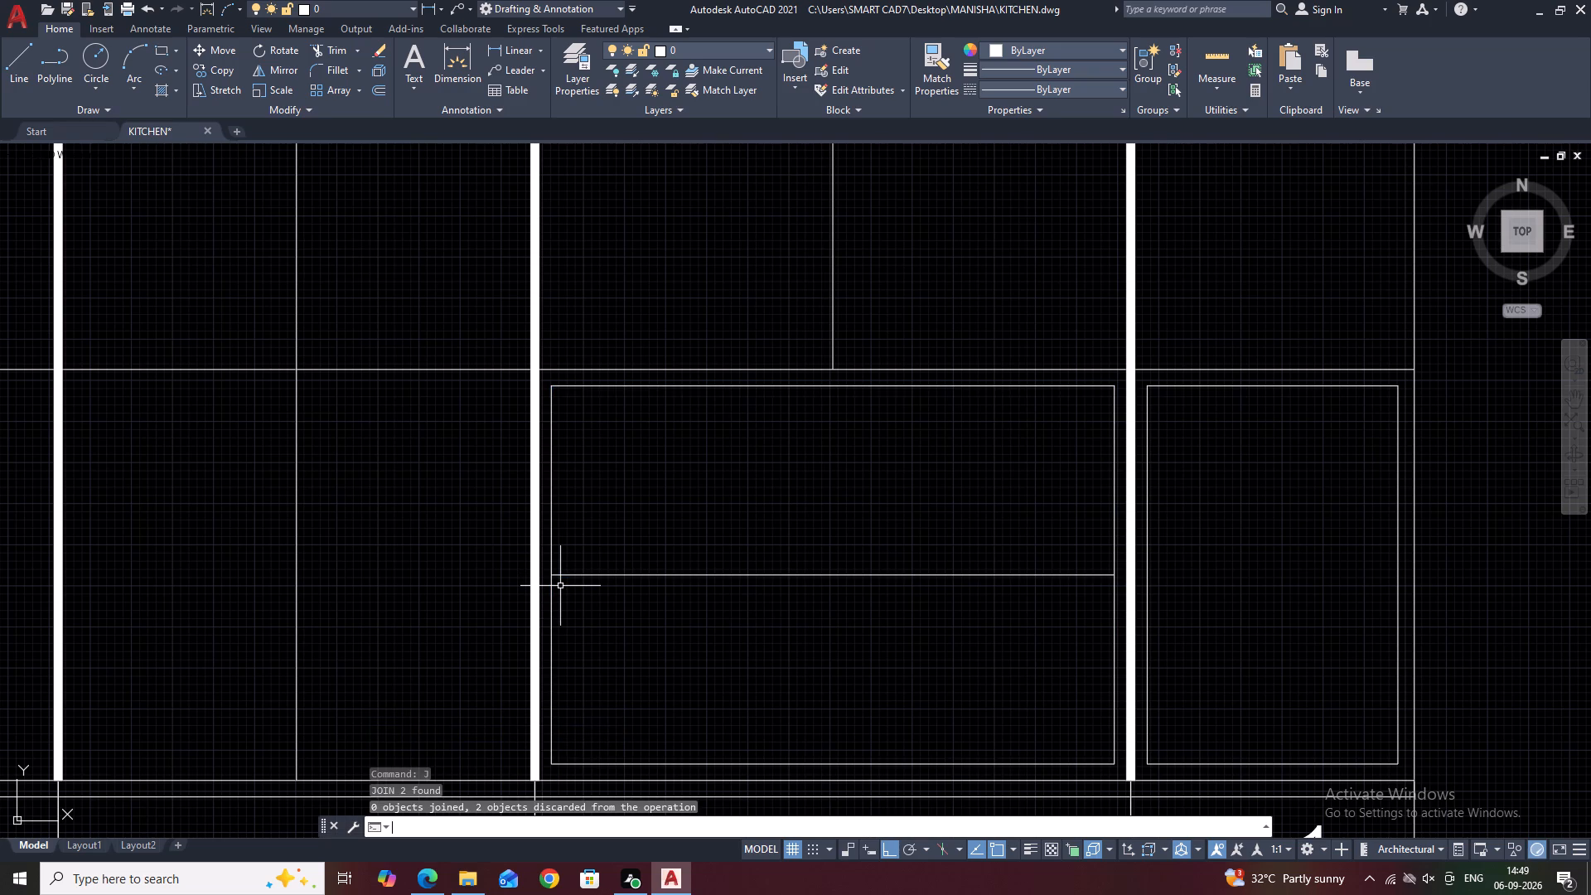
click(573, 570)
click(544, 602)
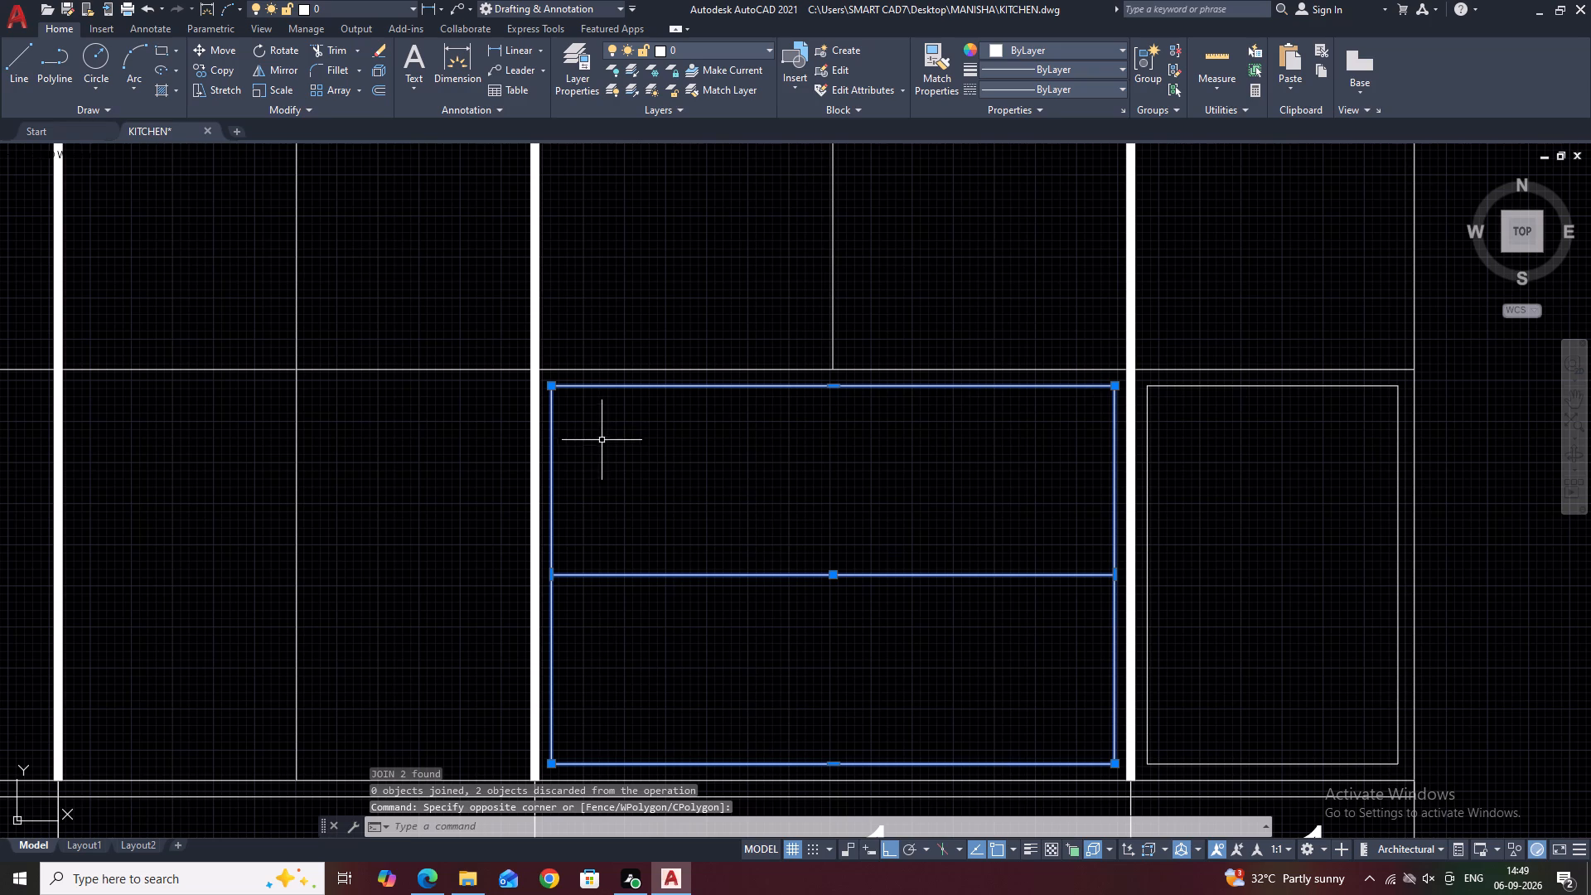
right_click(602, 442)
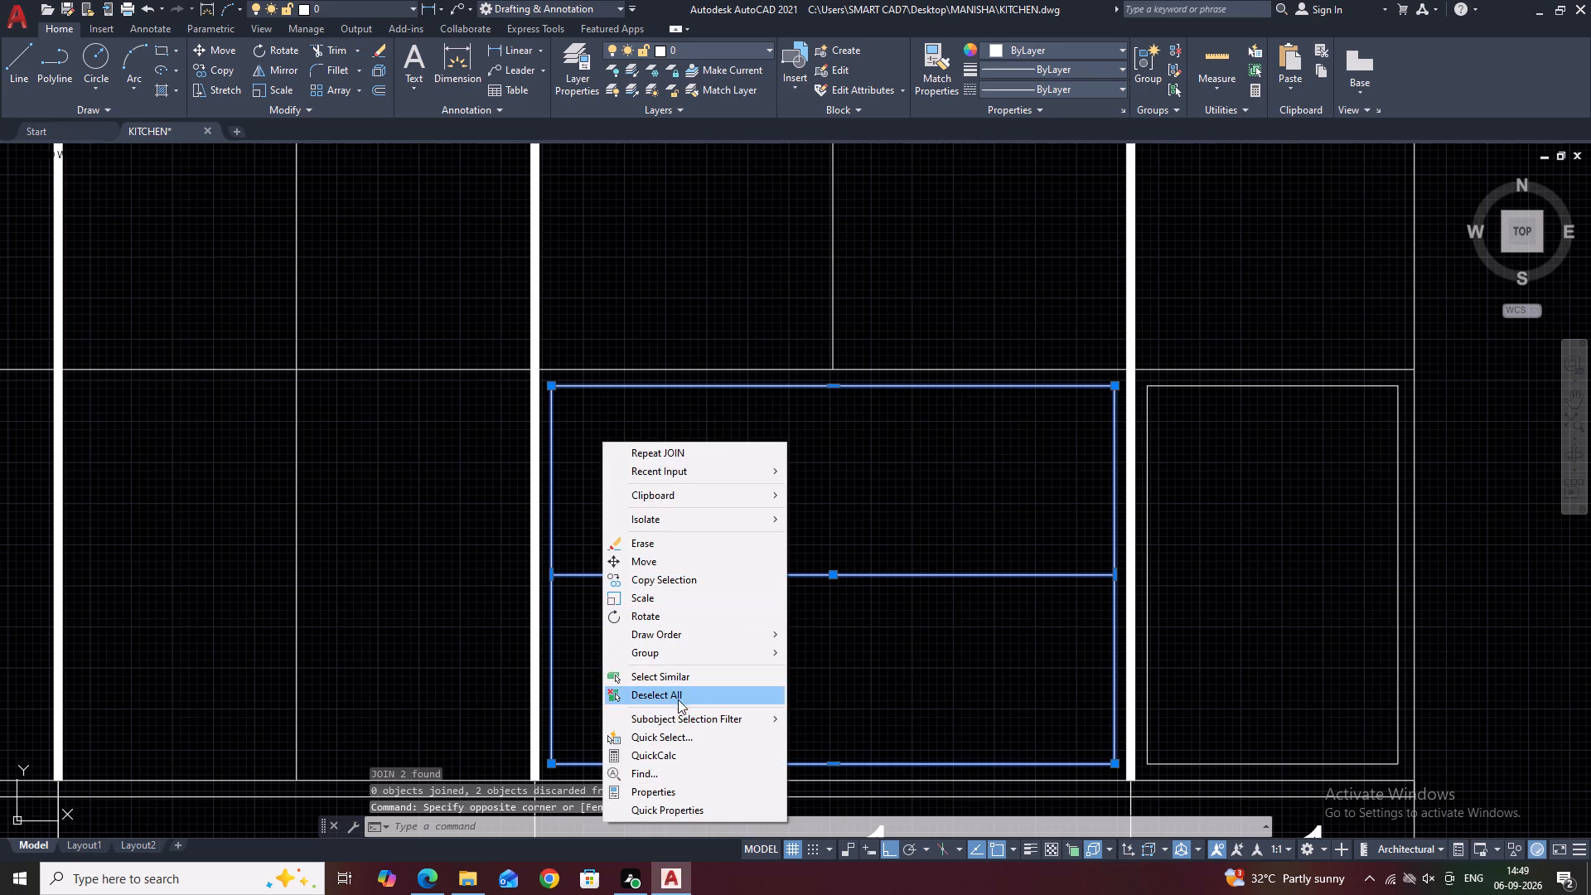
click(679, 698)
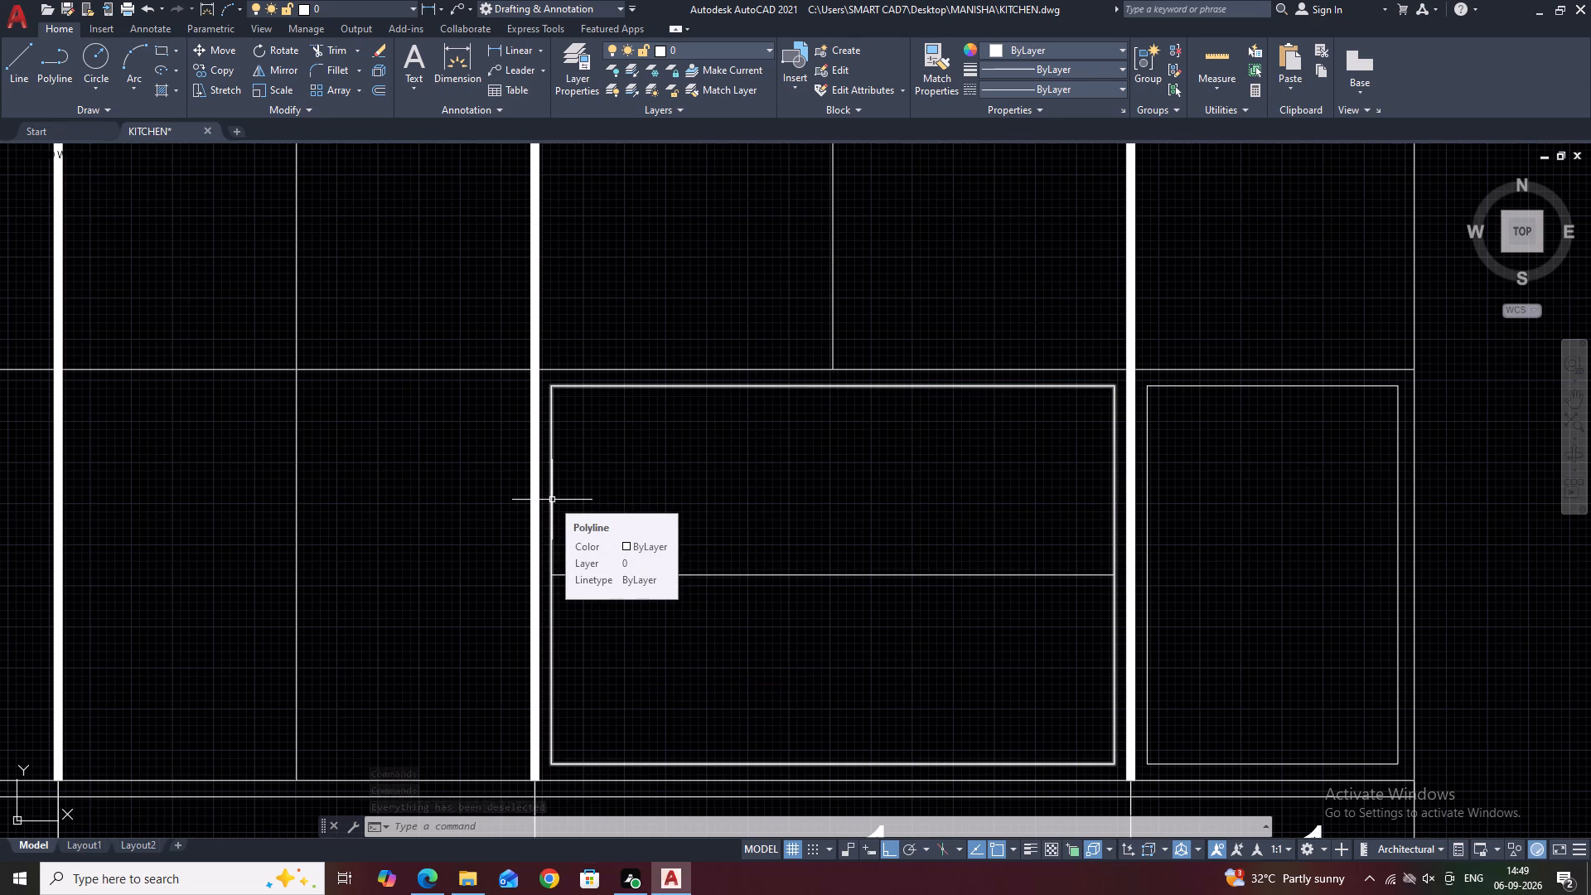
Examine the inset frame corners at the thick divider between the 3'-0 1/4" and 1'-5 1/4" bays, and review the whole elevation.
scroll(723, 501, down, 1)
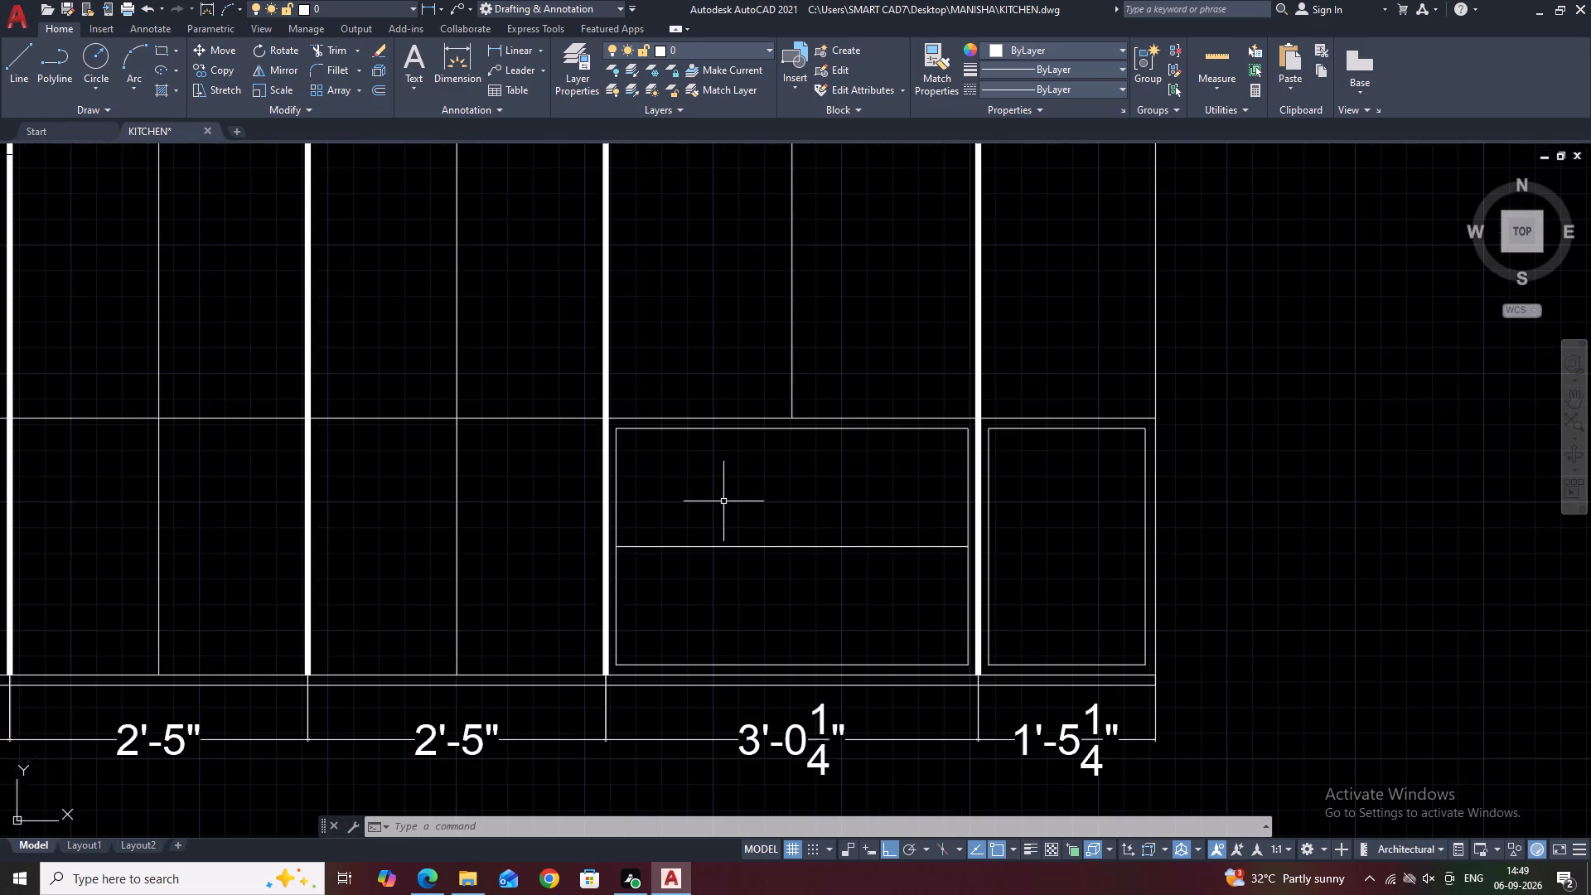
scroll(723, 501, down, 2)
scroll(813, 480, up, 6)
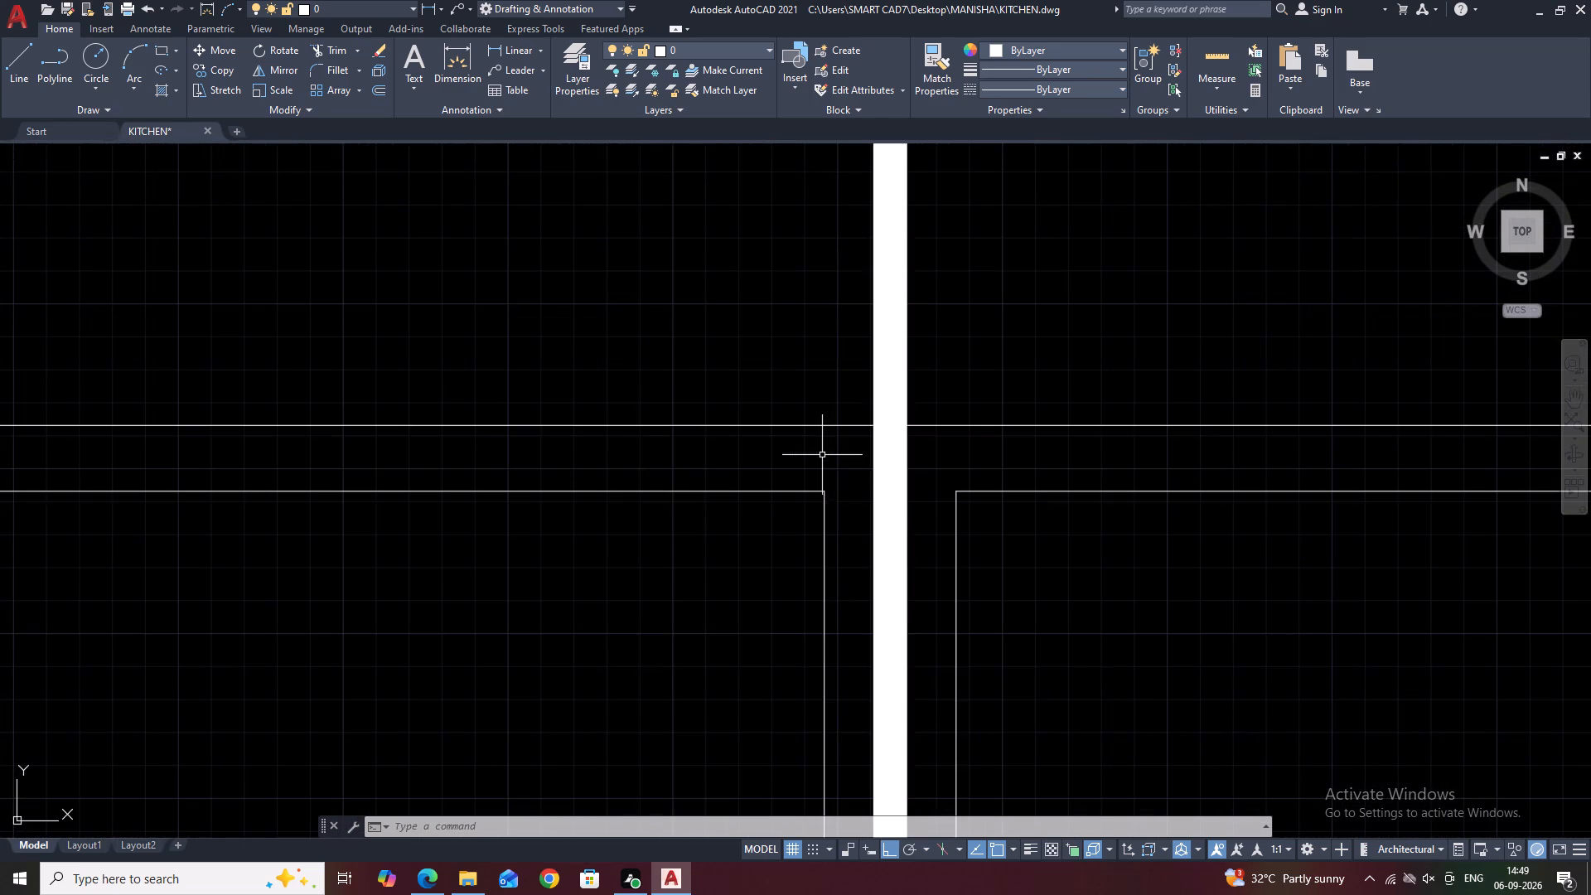
scroll(747, 472, down, 5)
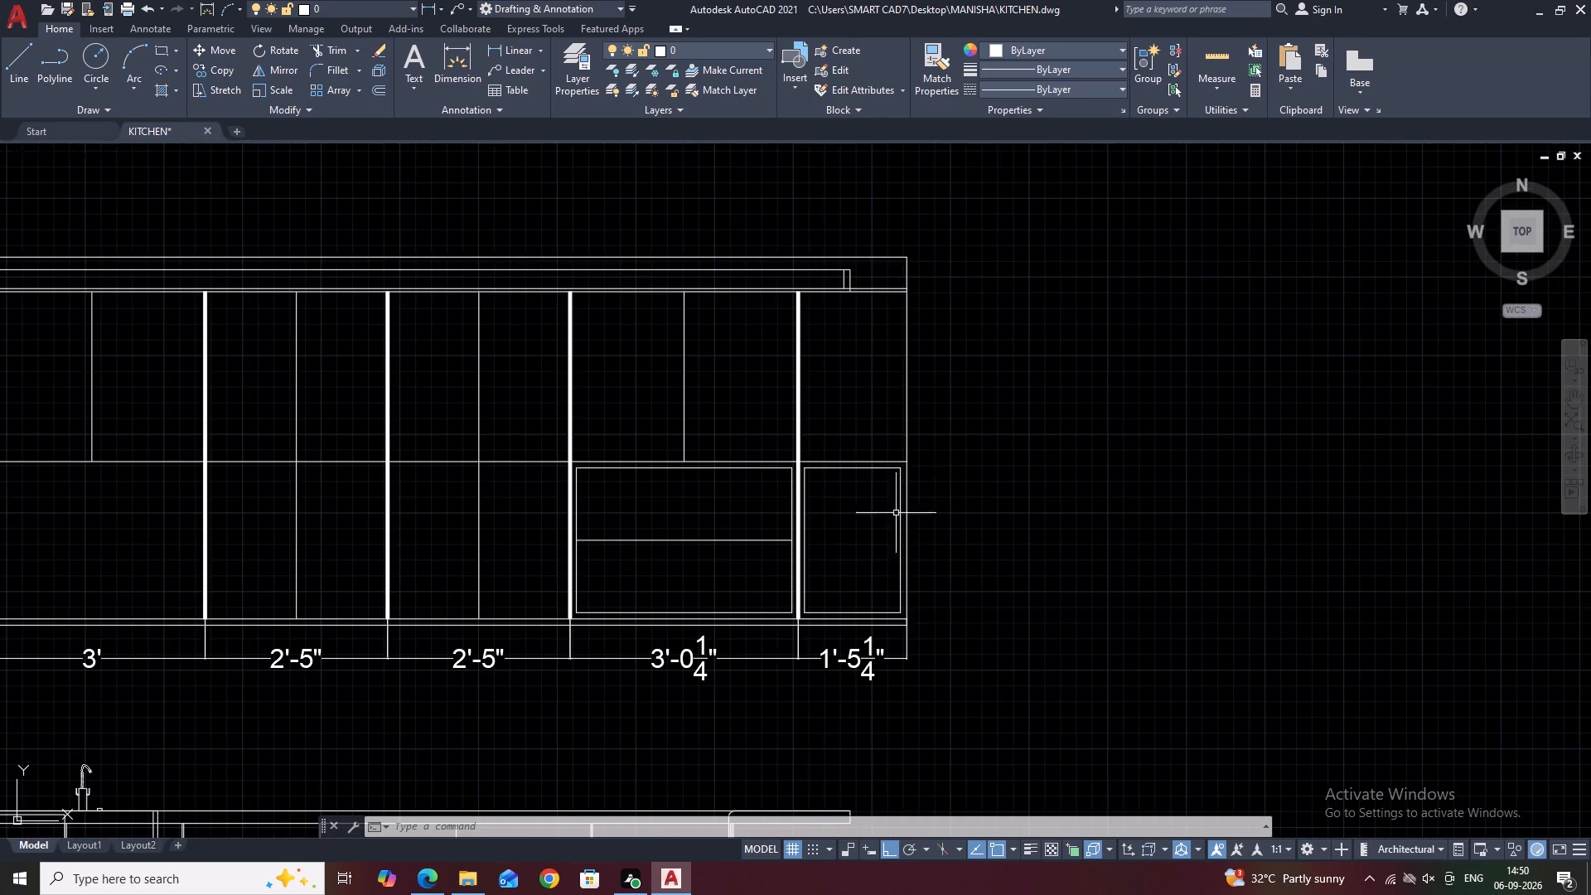
scroll(663, 402, down, 1)
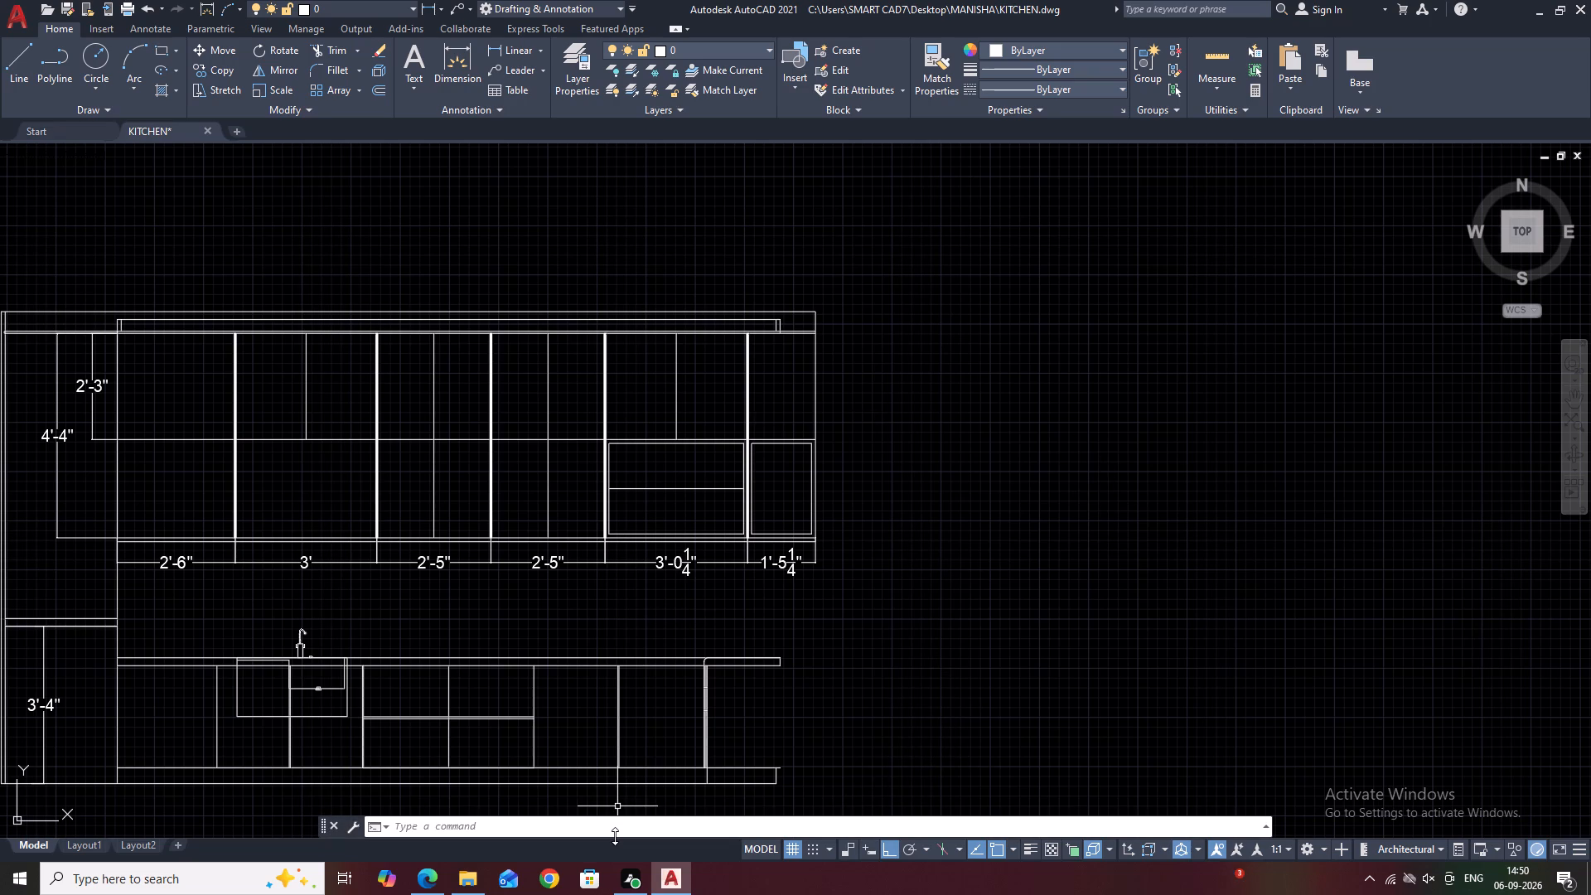
middle_drag(264, 491, 612, 407)
scroll(612, 404, down, 1)
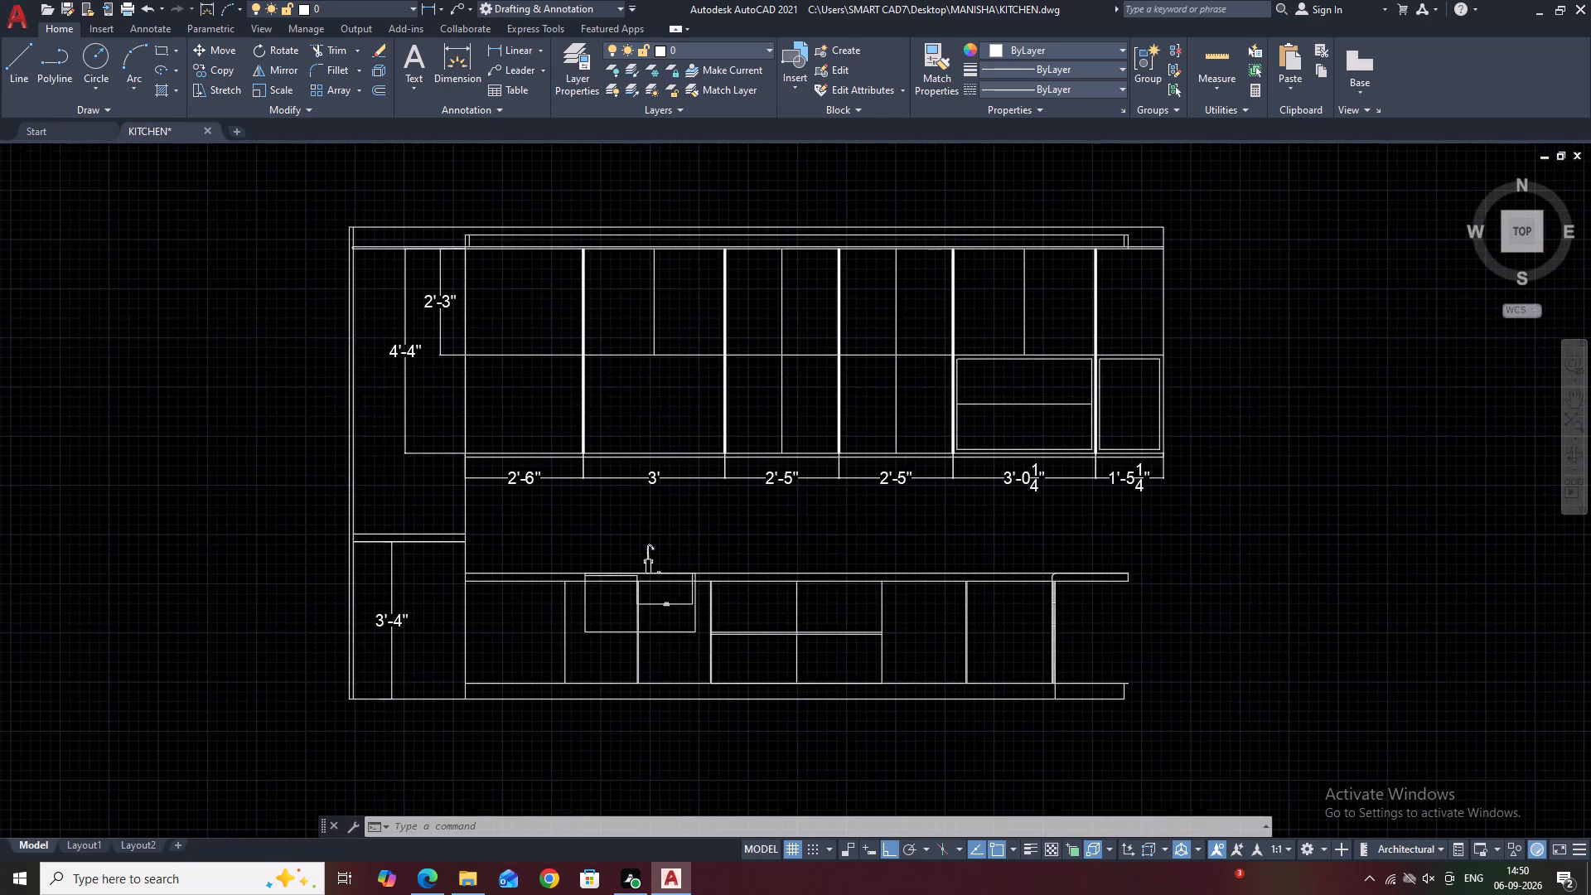
Erase the short vertical line closing the countertop's free end beneath the 1'-5 1/4" wall cabinet.
middle_drag(910, 427, 868, 407)
scroll(873, 525, up, 3)
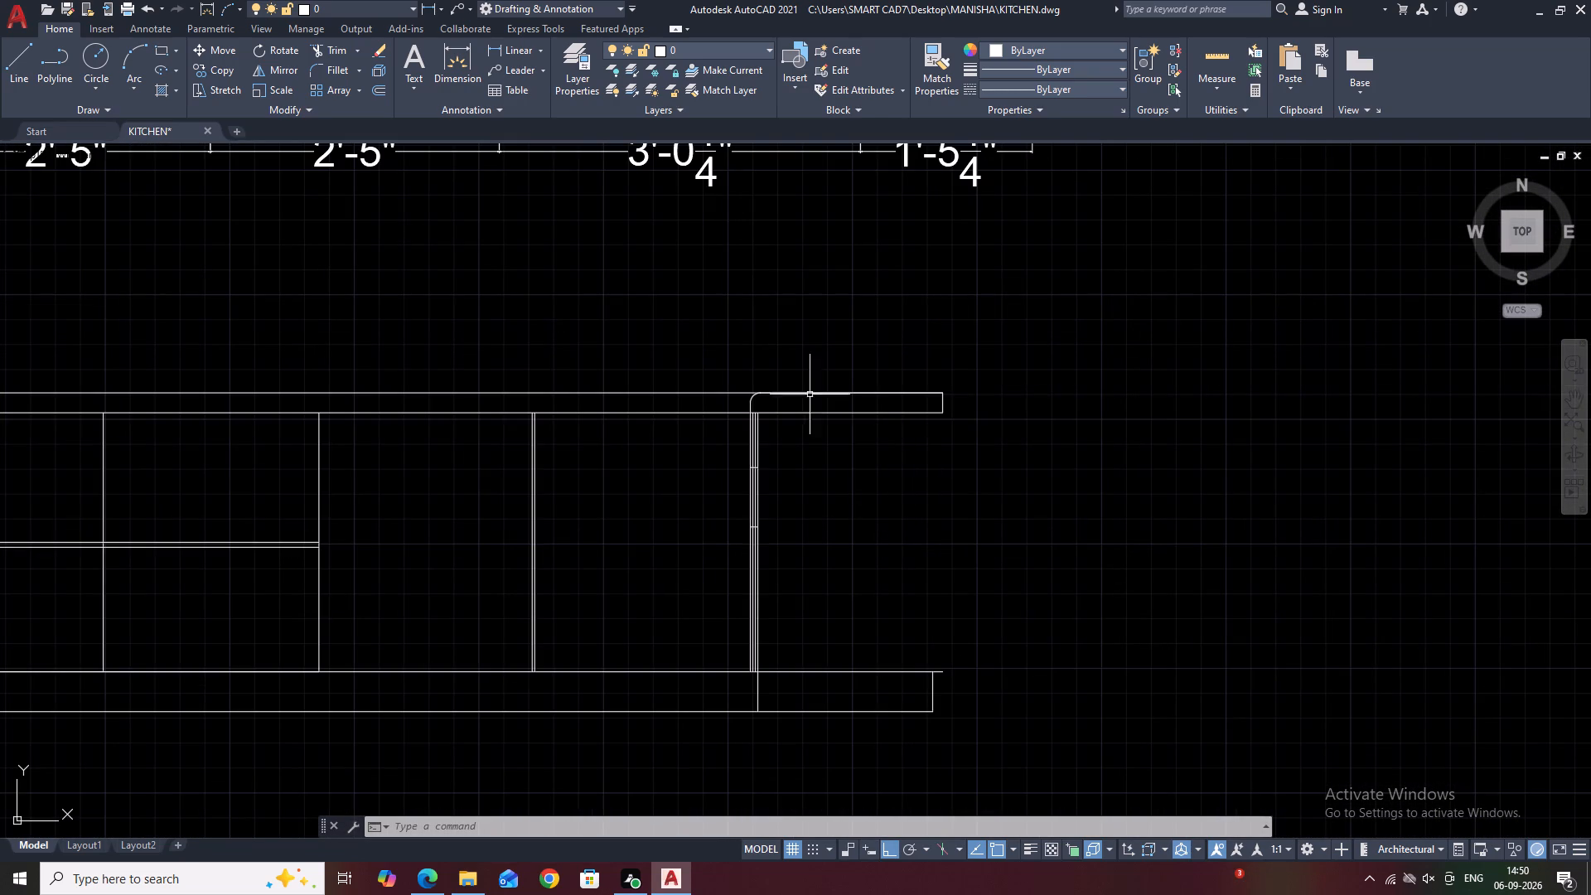
click(915, 331)
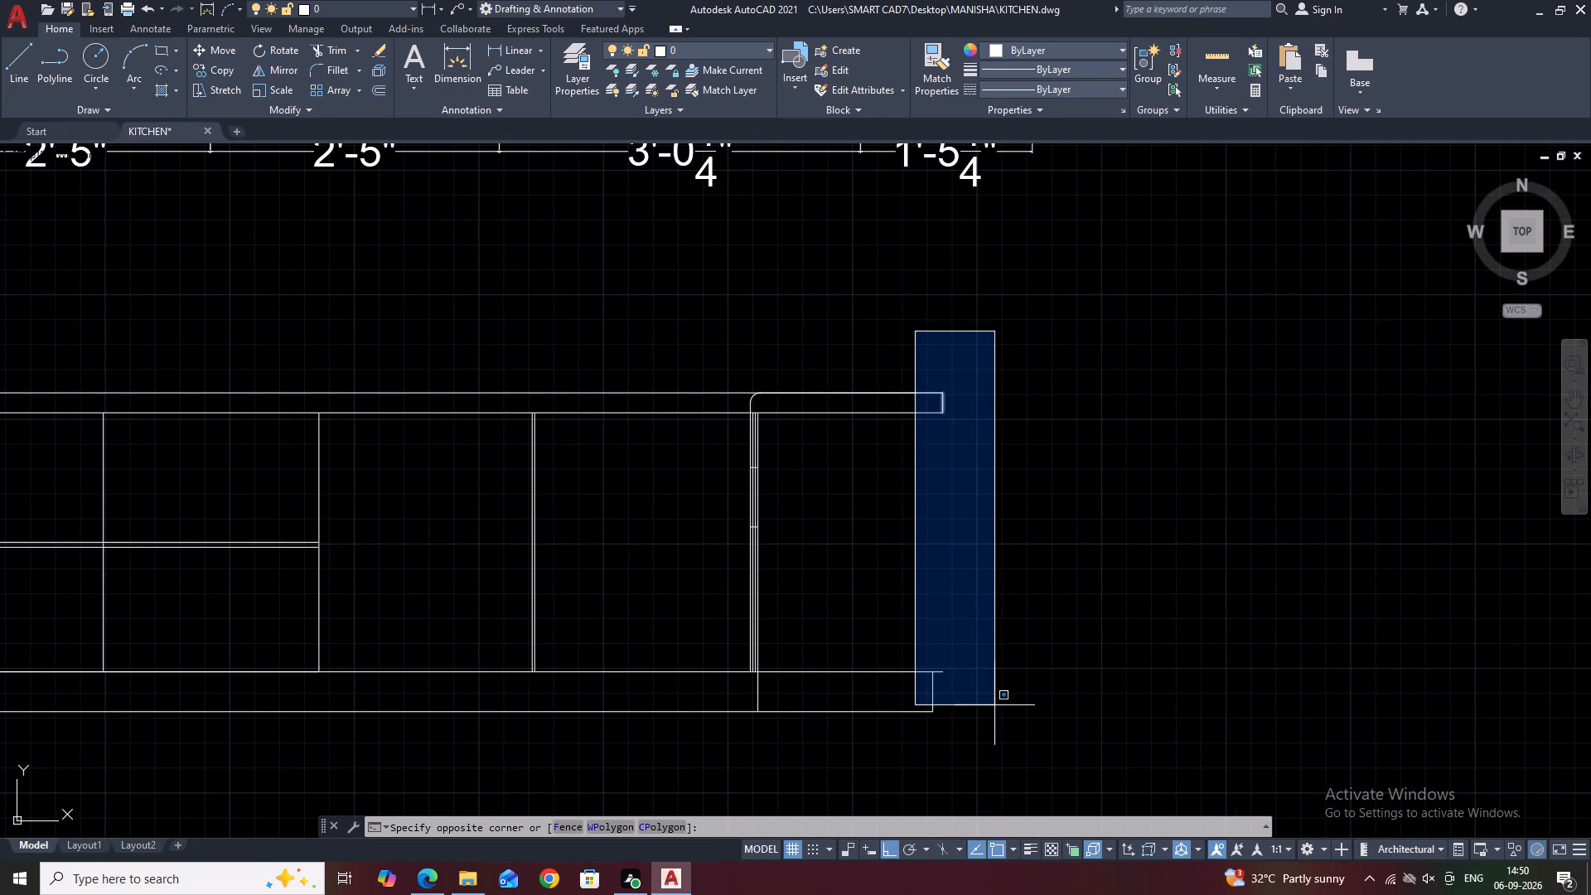
click(987, 727)
key(Delete)
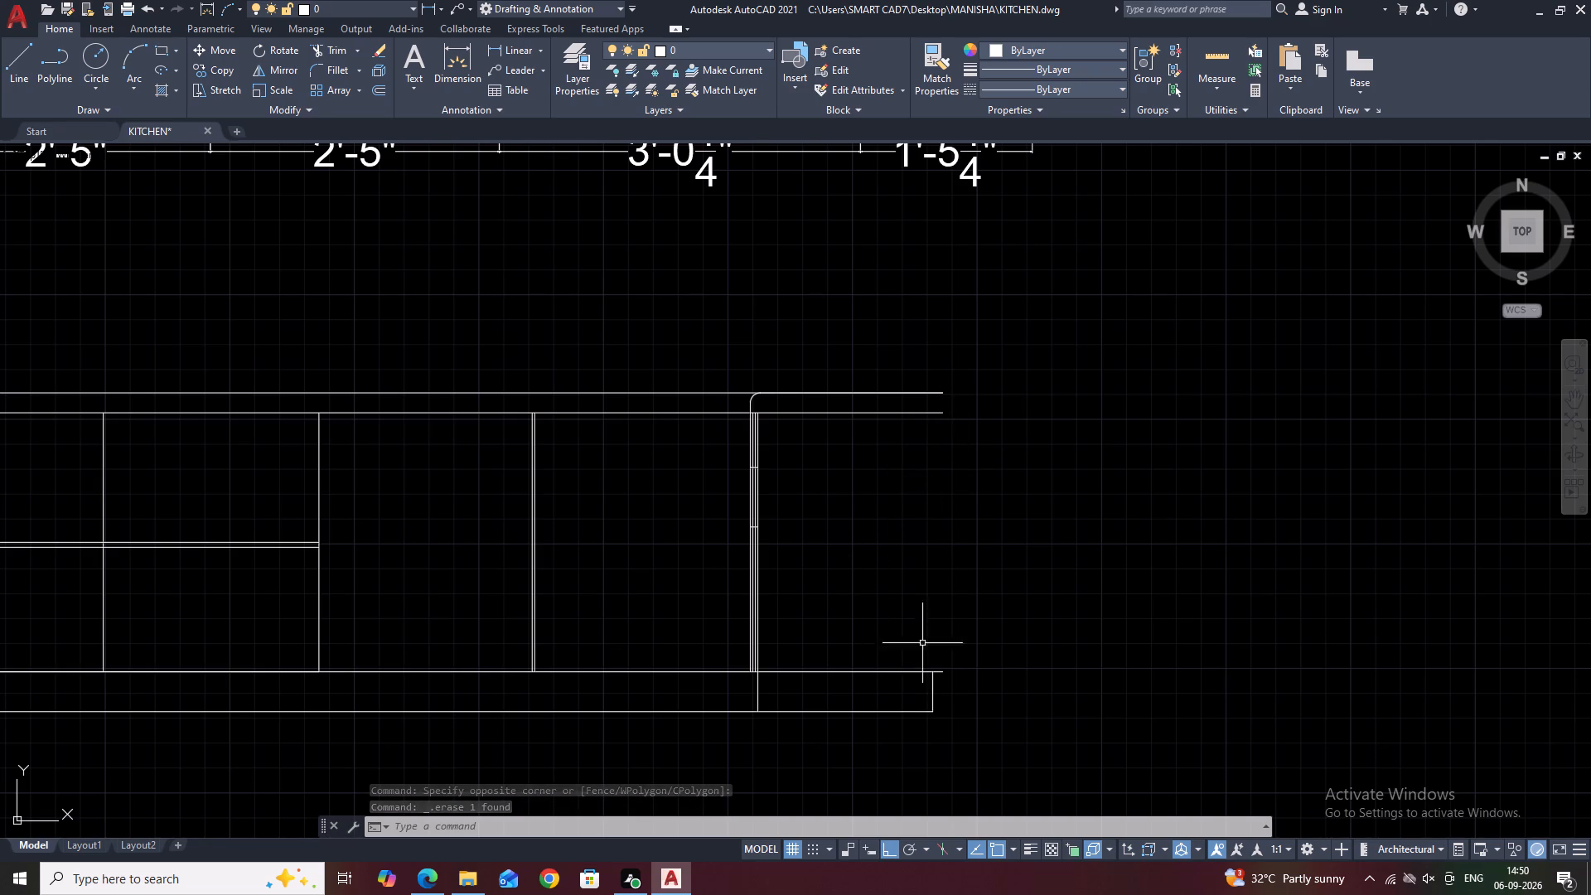
Stretch the base cabinets' skirting end 1" outward to meet the end of its top line.
click(904, 626)
click(973, 752)
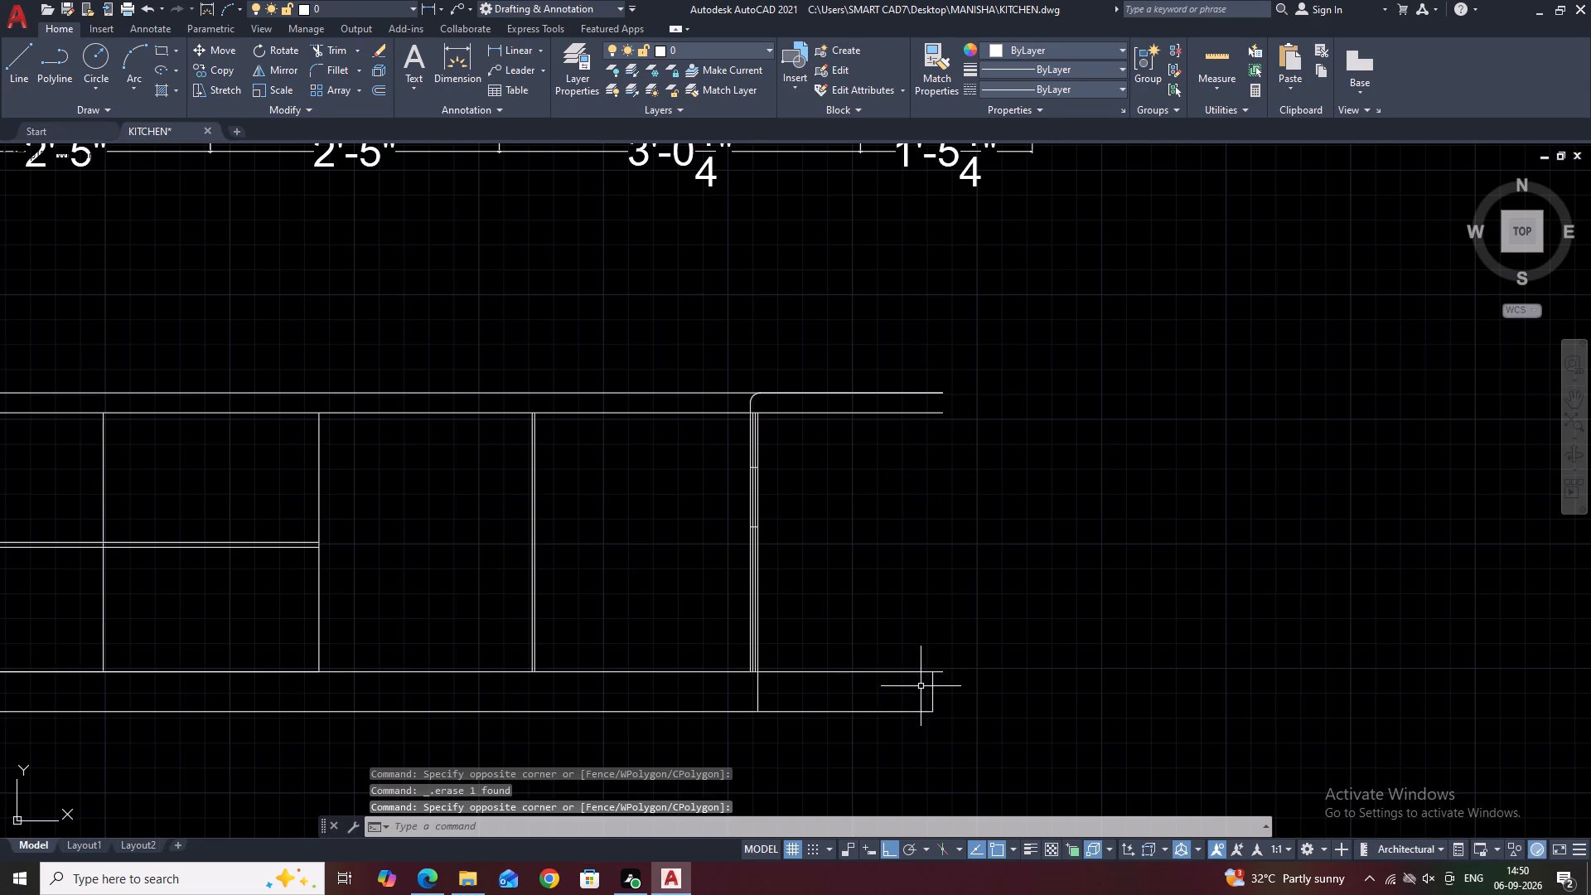
click(934, 679)
scroll(934, 686, up, 3)
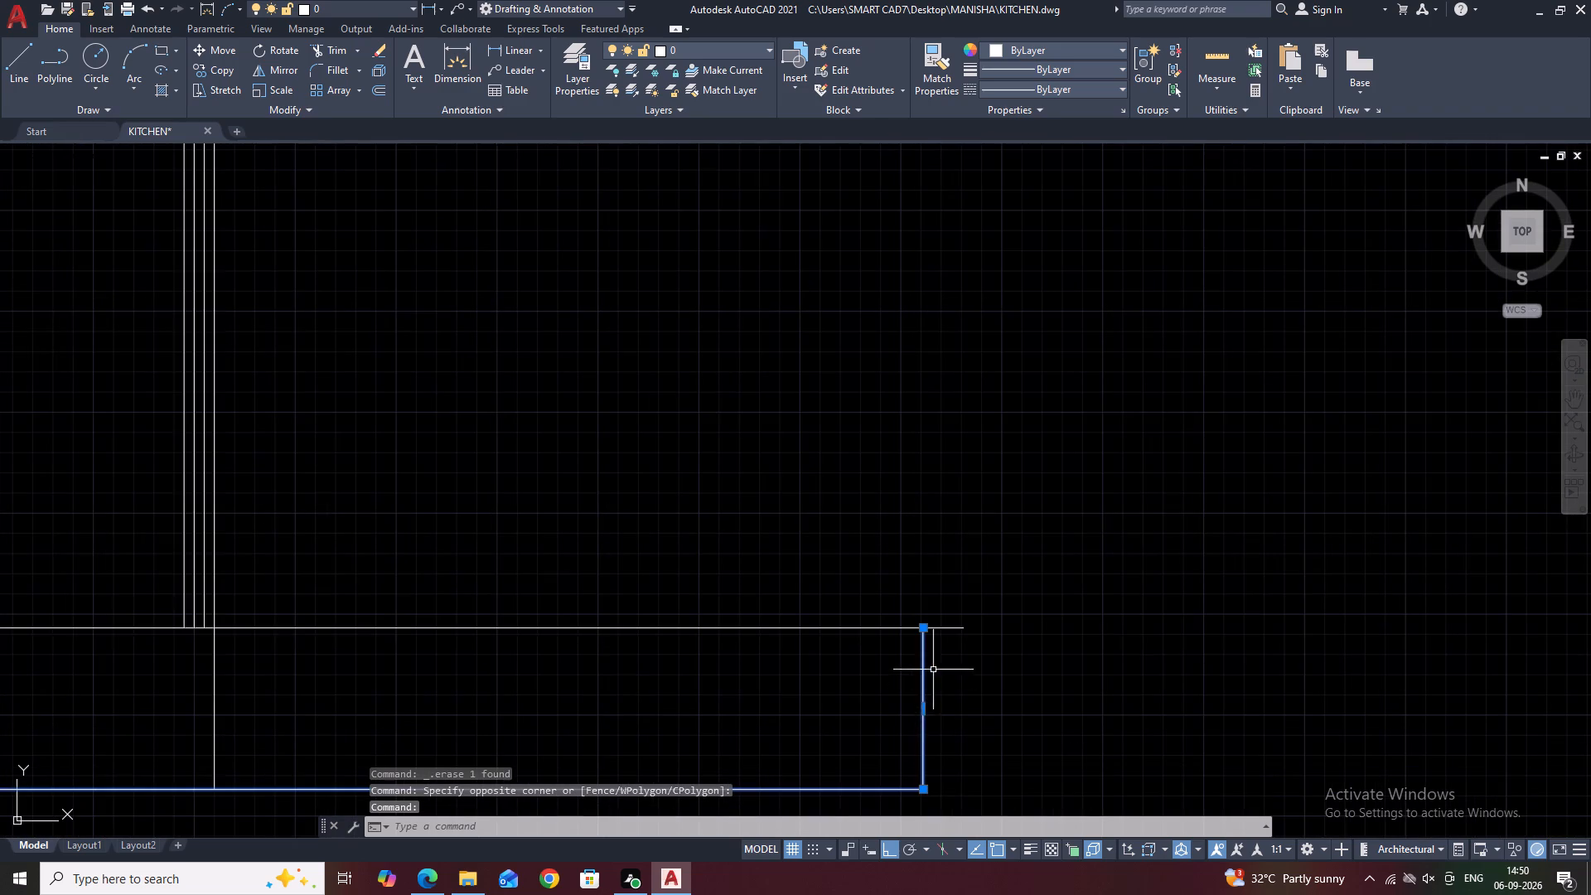
click(921, 710)
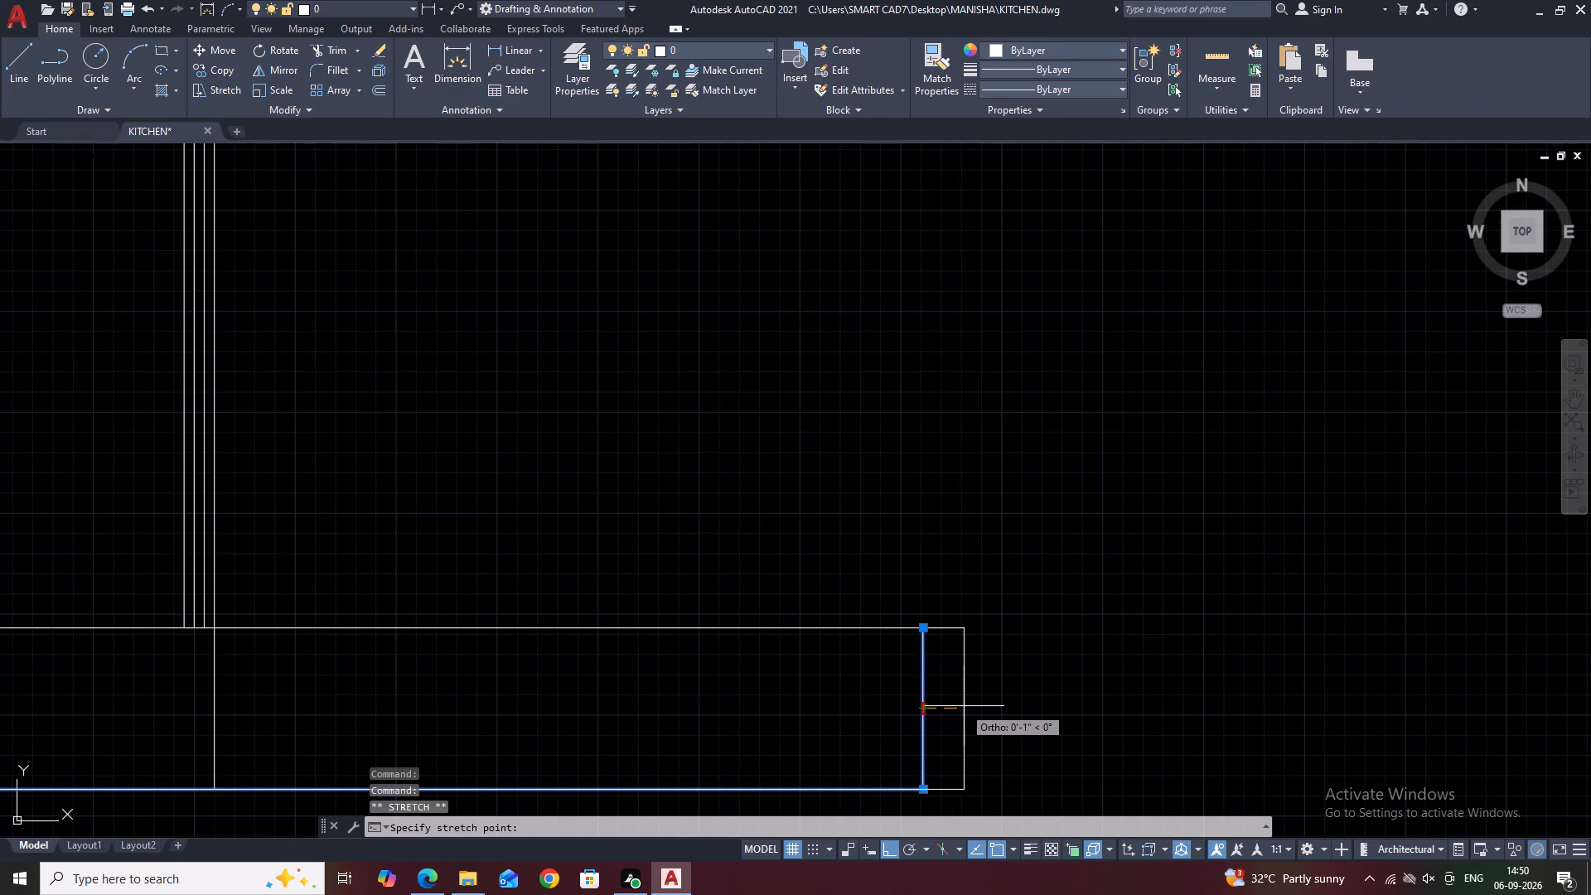
click(963, 708)
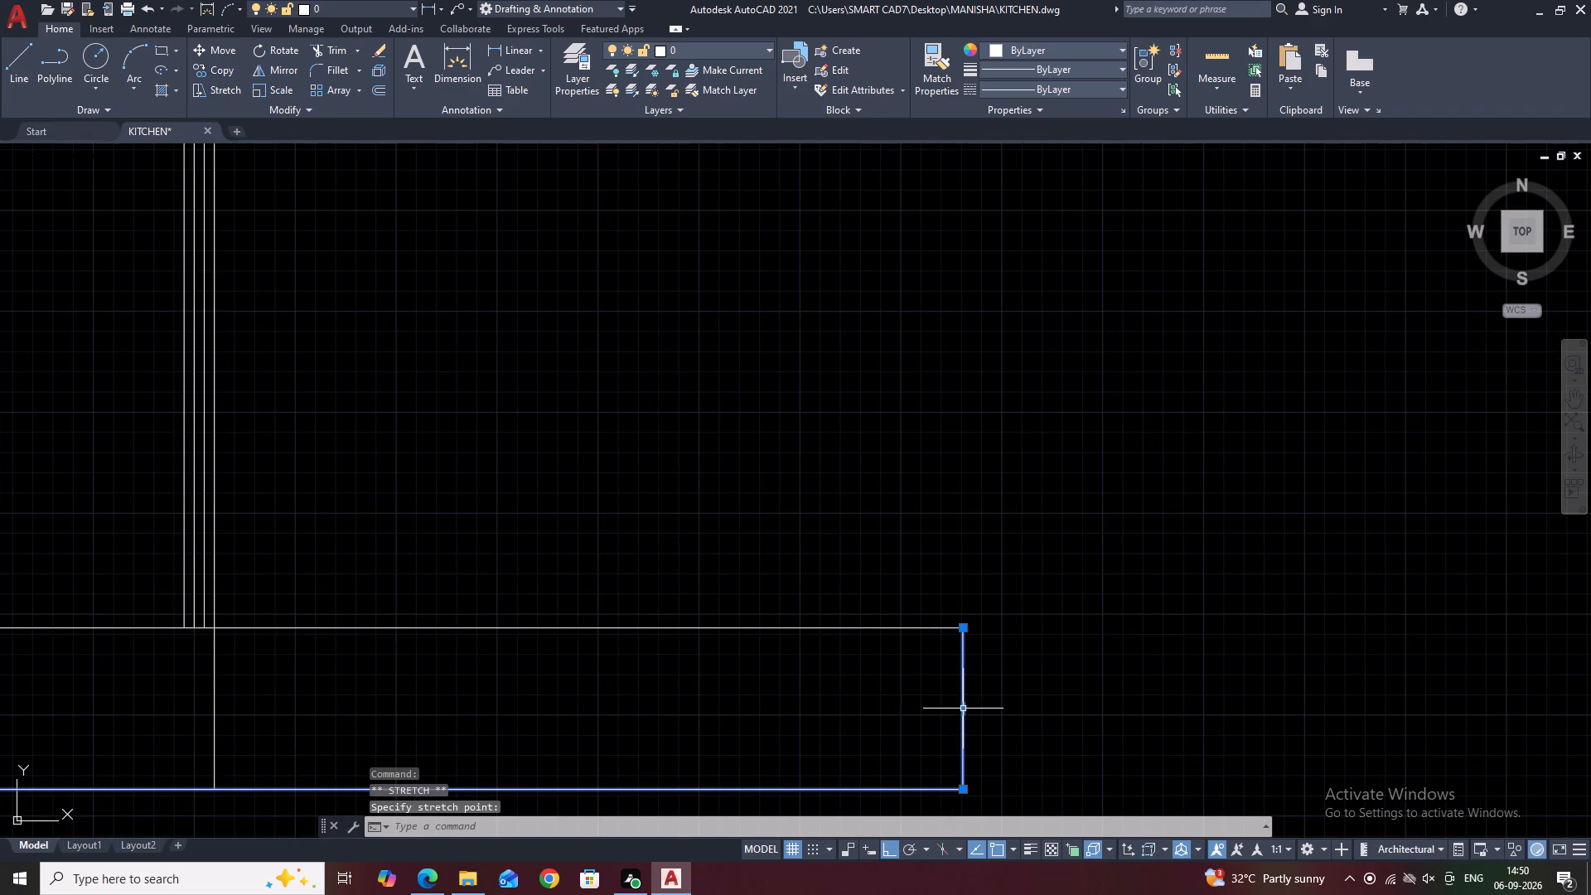
right_click(689, 544)
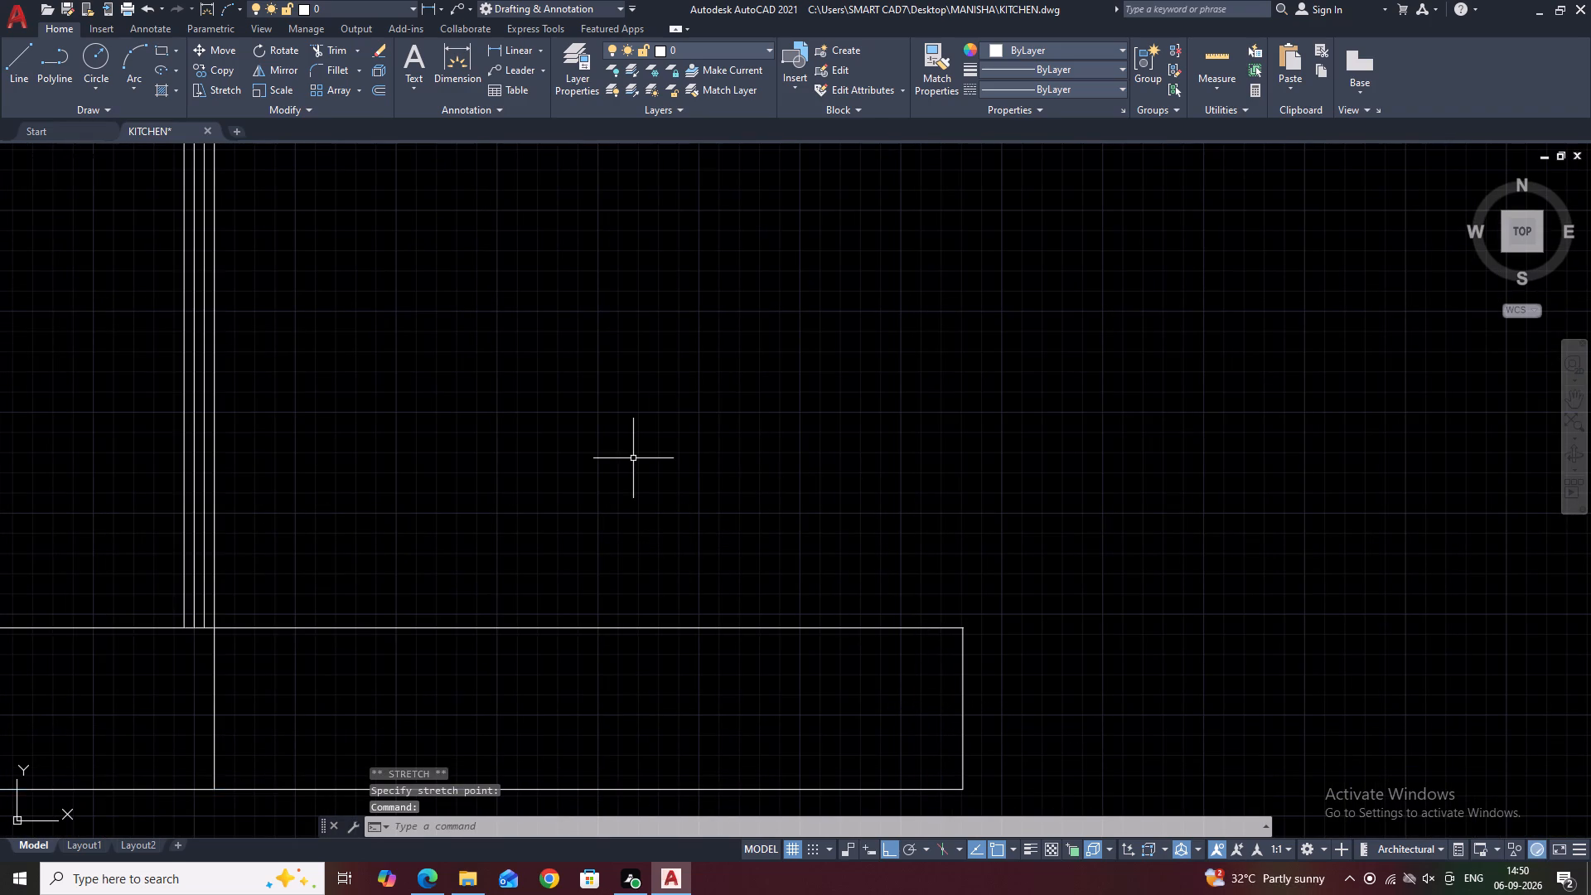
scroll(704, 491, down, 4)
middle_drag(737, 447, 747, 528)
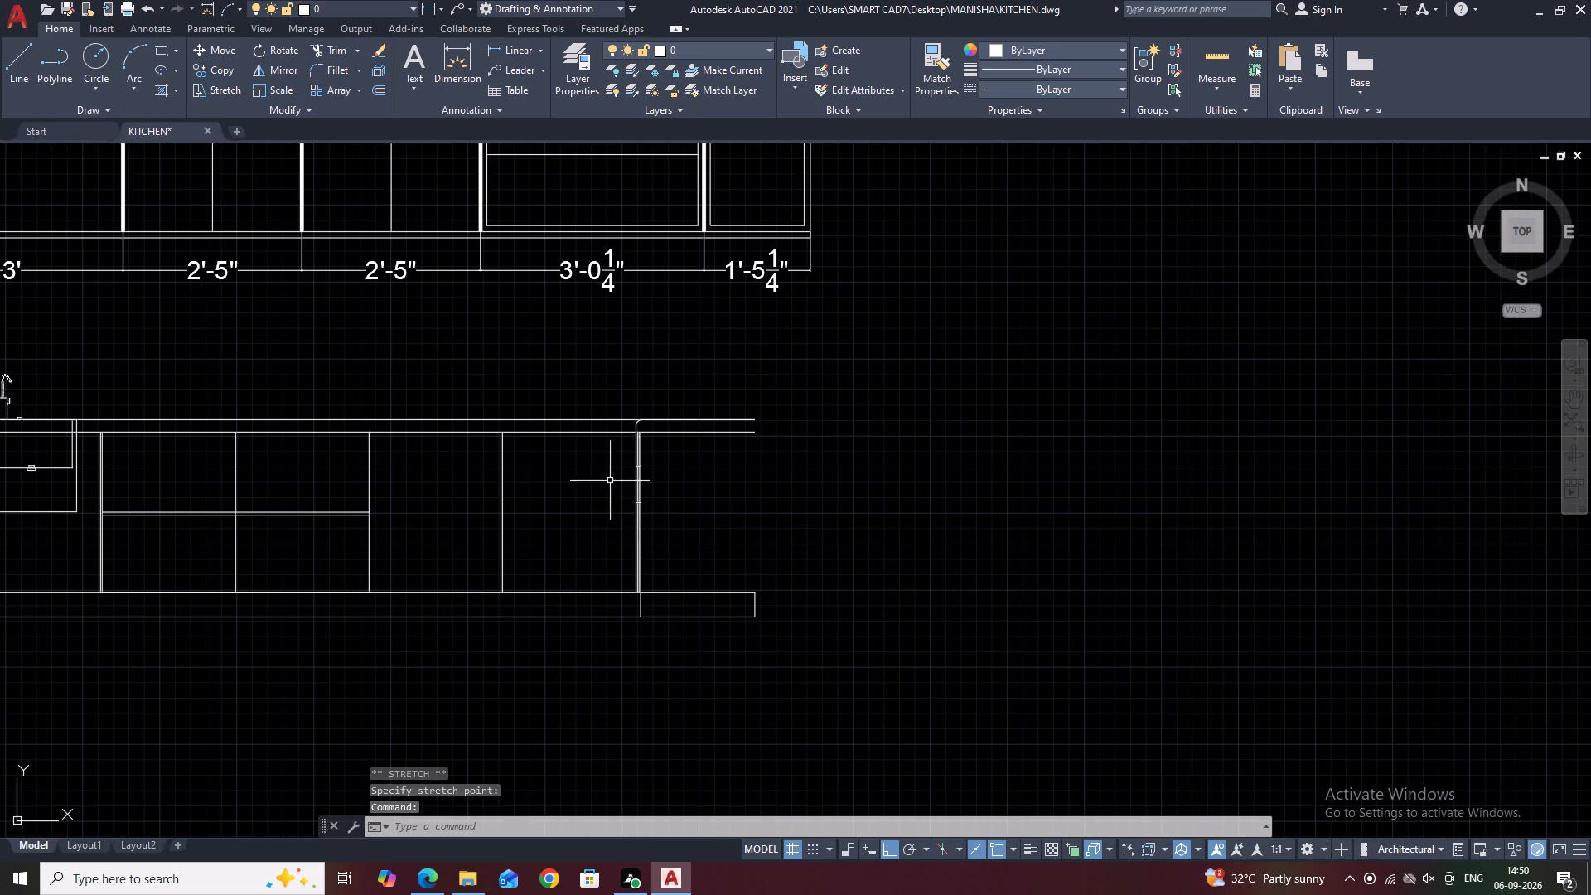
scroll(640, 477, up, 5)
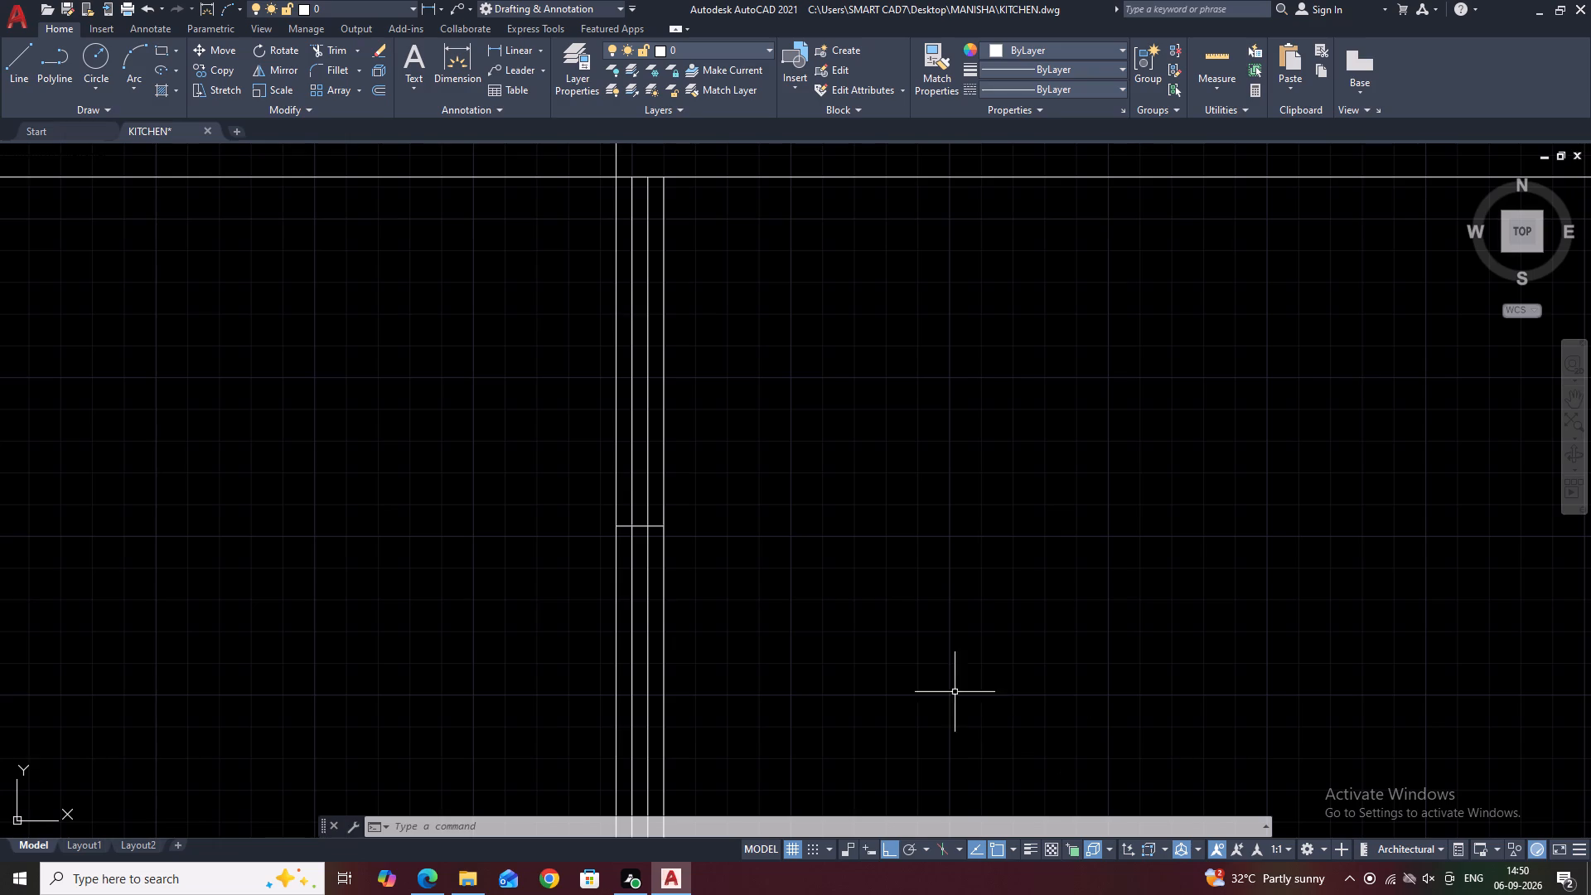
Draw a small upright rectangle near the divider-side end of the upper compartment in the 3'-0 1/4" cabinet's lower inset frame.
scroll(826, 634, down, 3)
scroll(887, 576, down, 3)
middle_drag(838, 561, 818, 563)
middle_drag(534, 392, 574, 467)
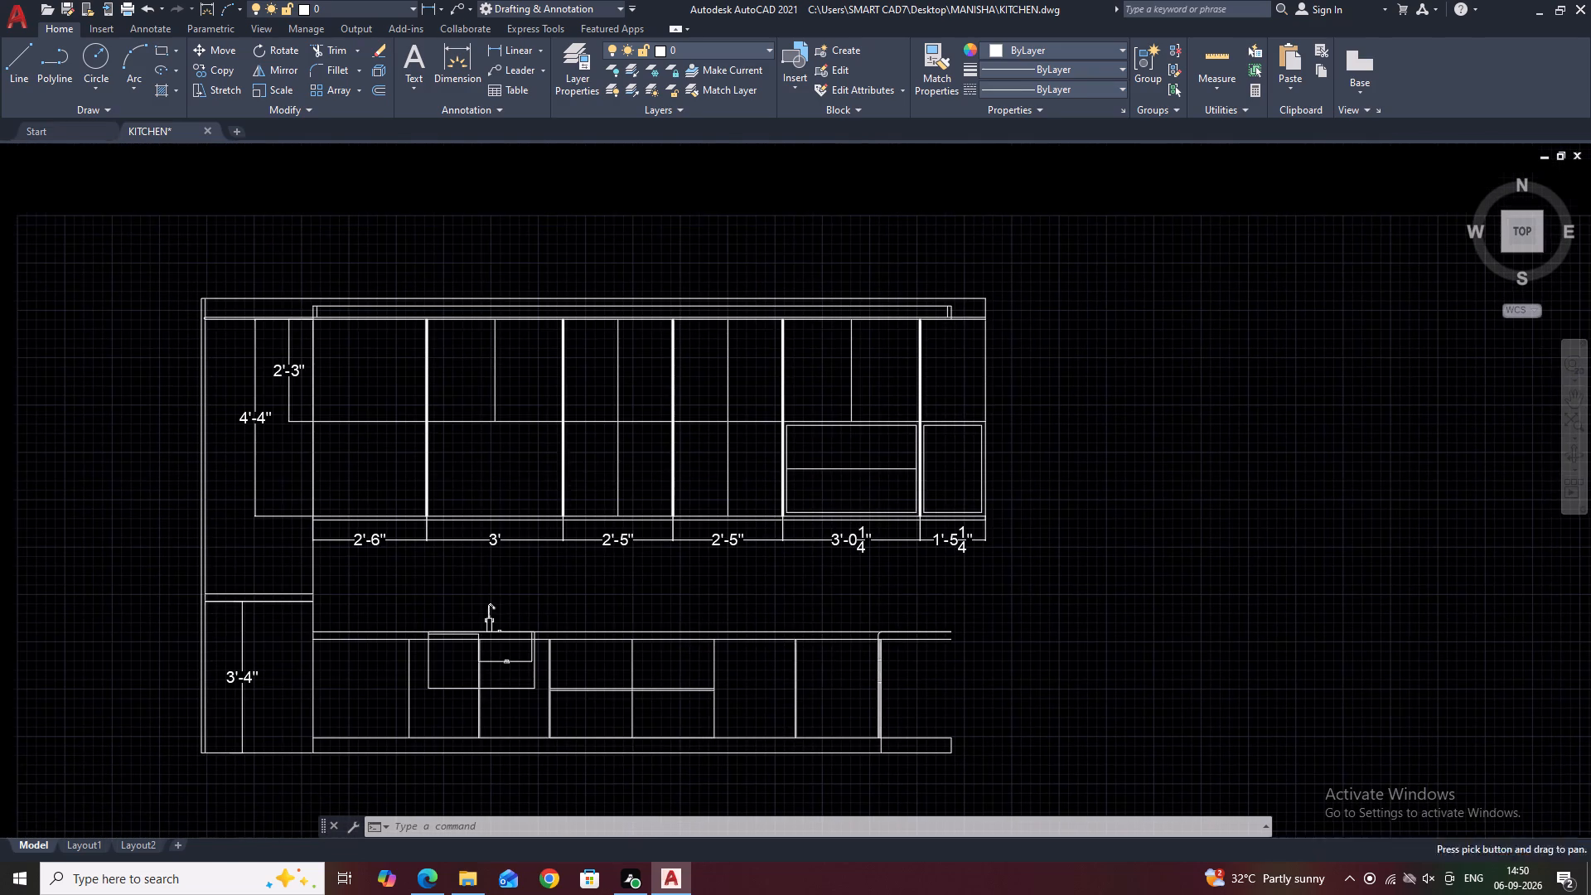
text(REC)
key(space)
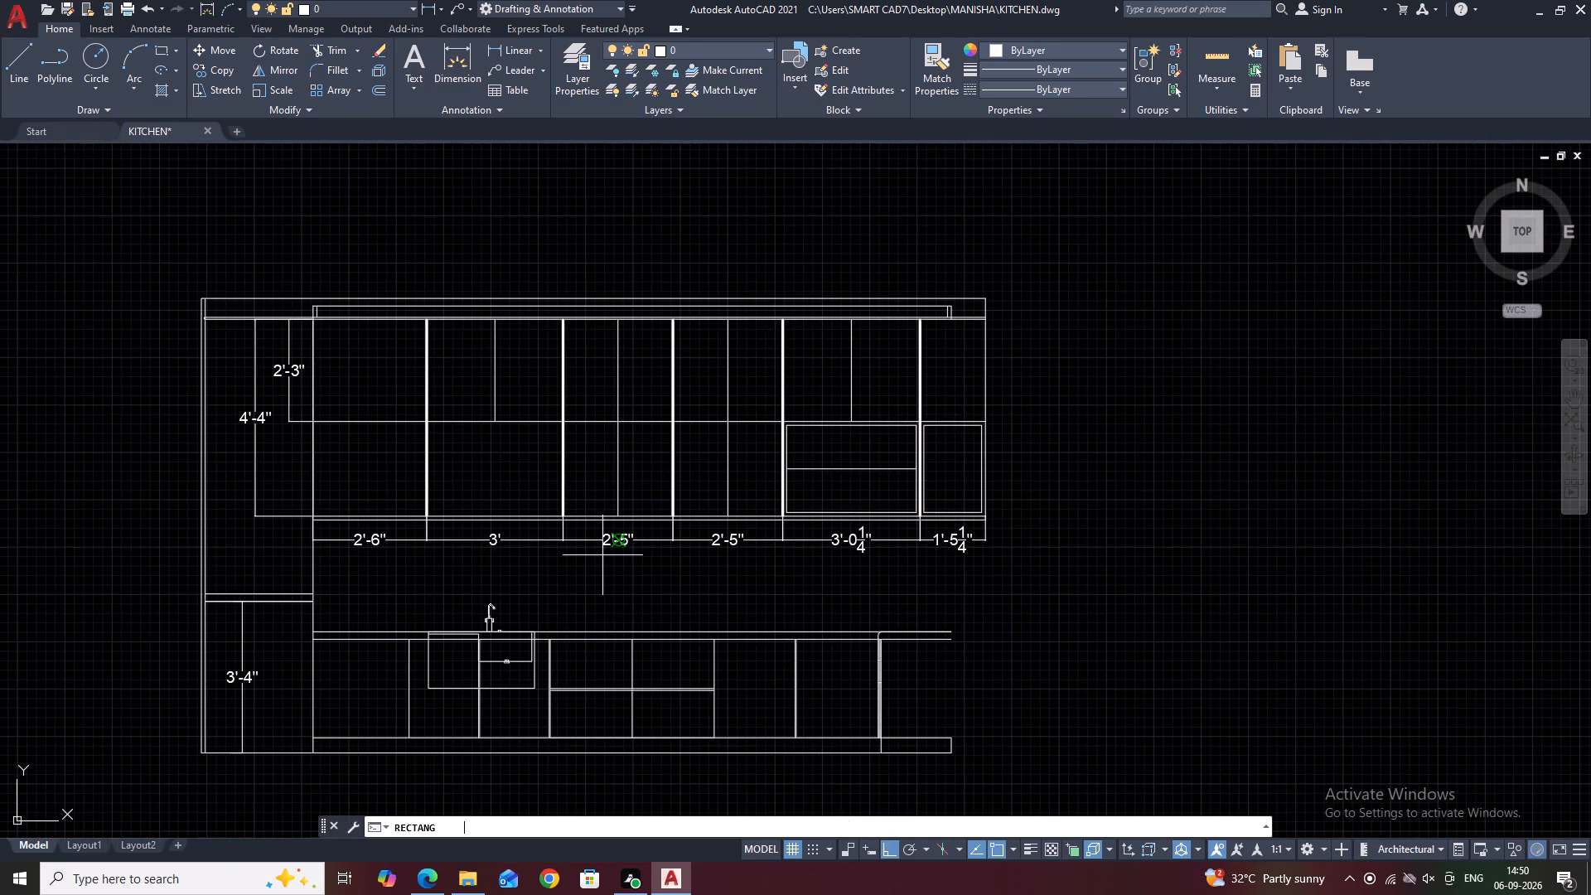
scroll(799, 471, up, 3)
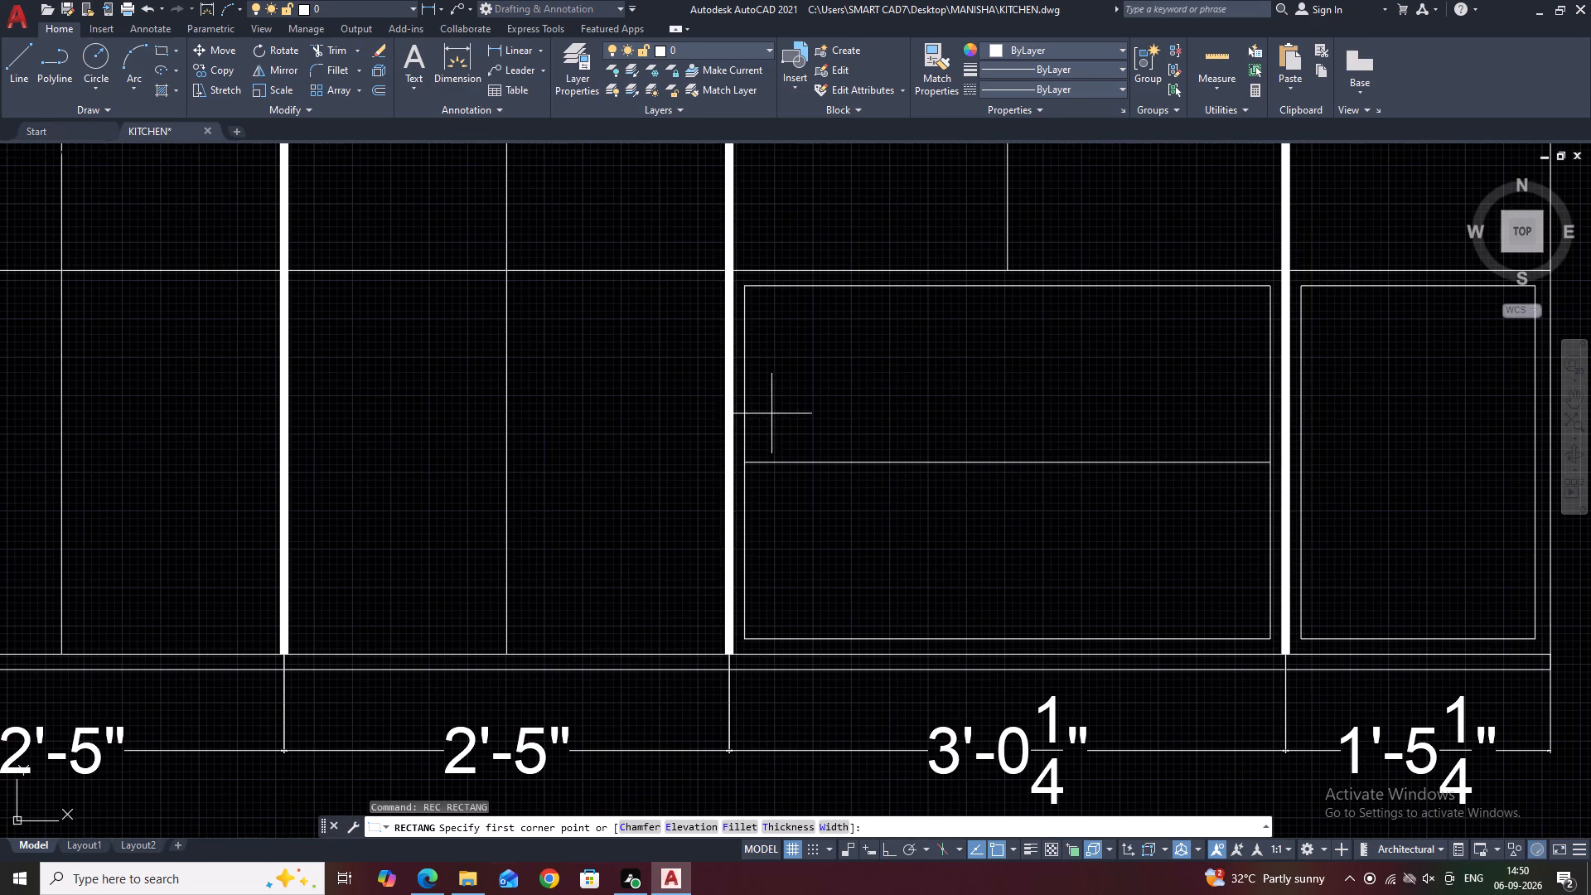
scroll(759, 391, up, 2)
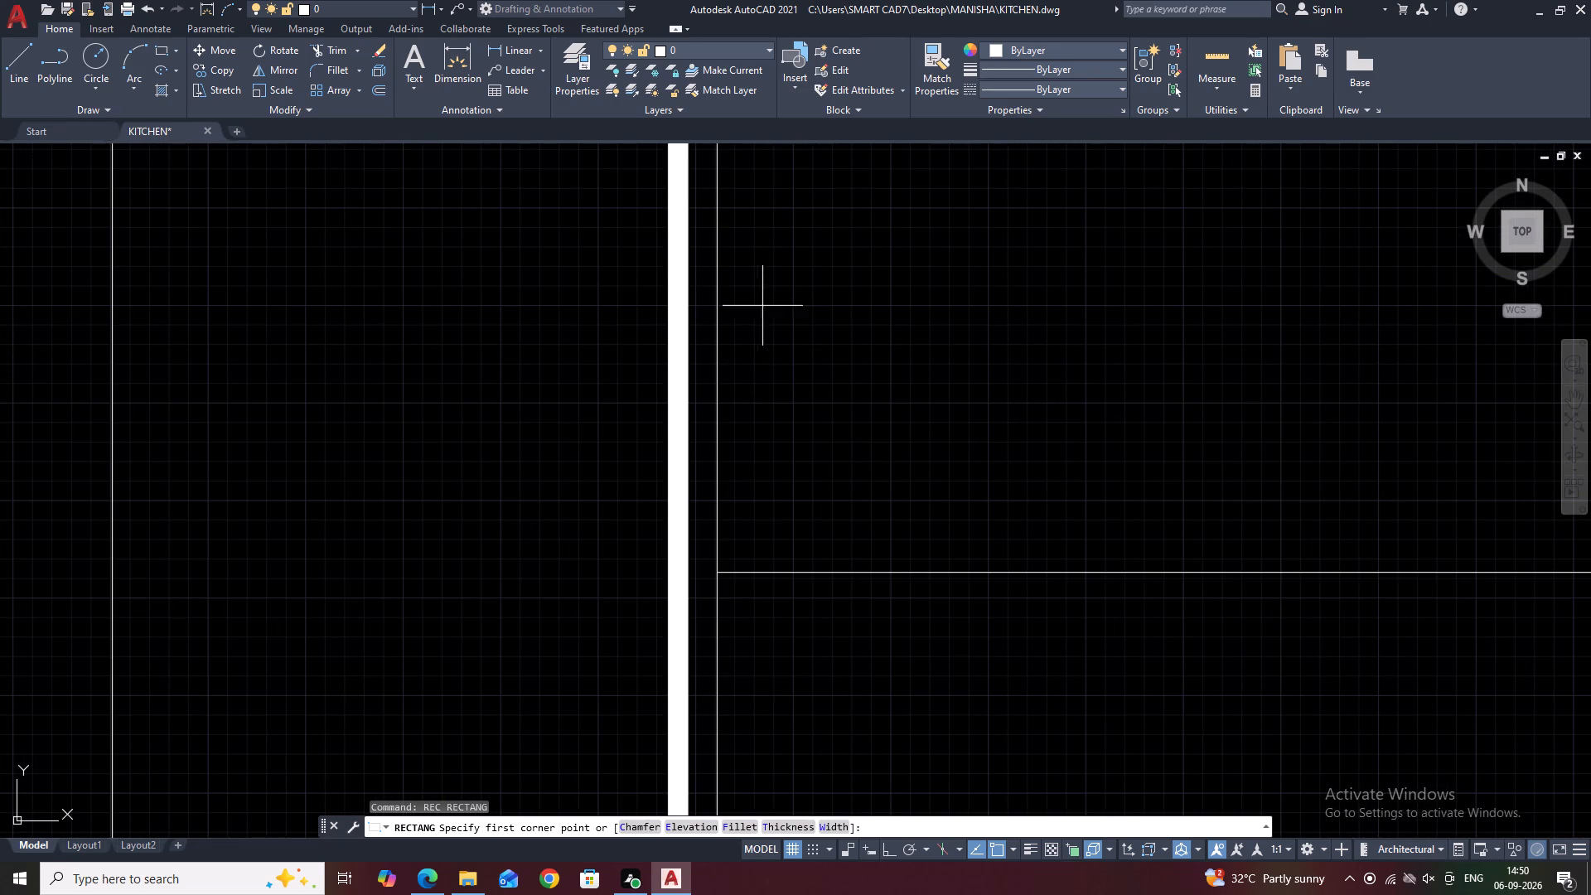
click(753, 285)
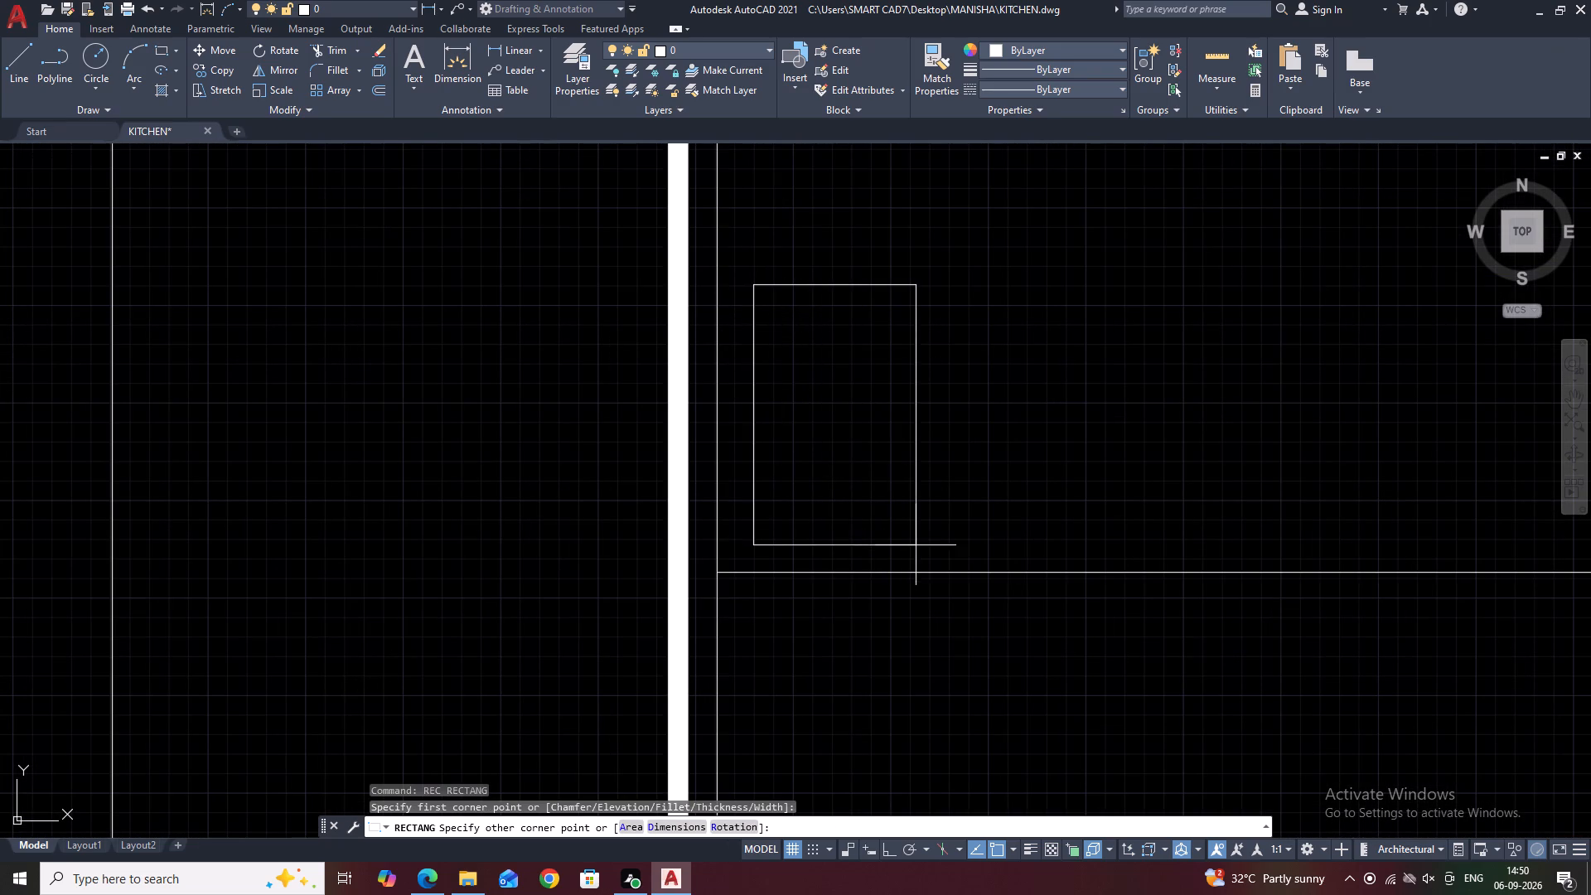
click(935, 559)
Stretch the small rectangle's top edge downward to shorten it.
scroll(887, 481, down, 2)
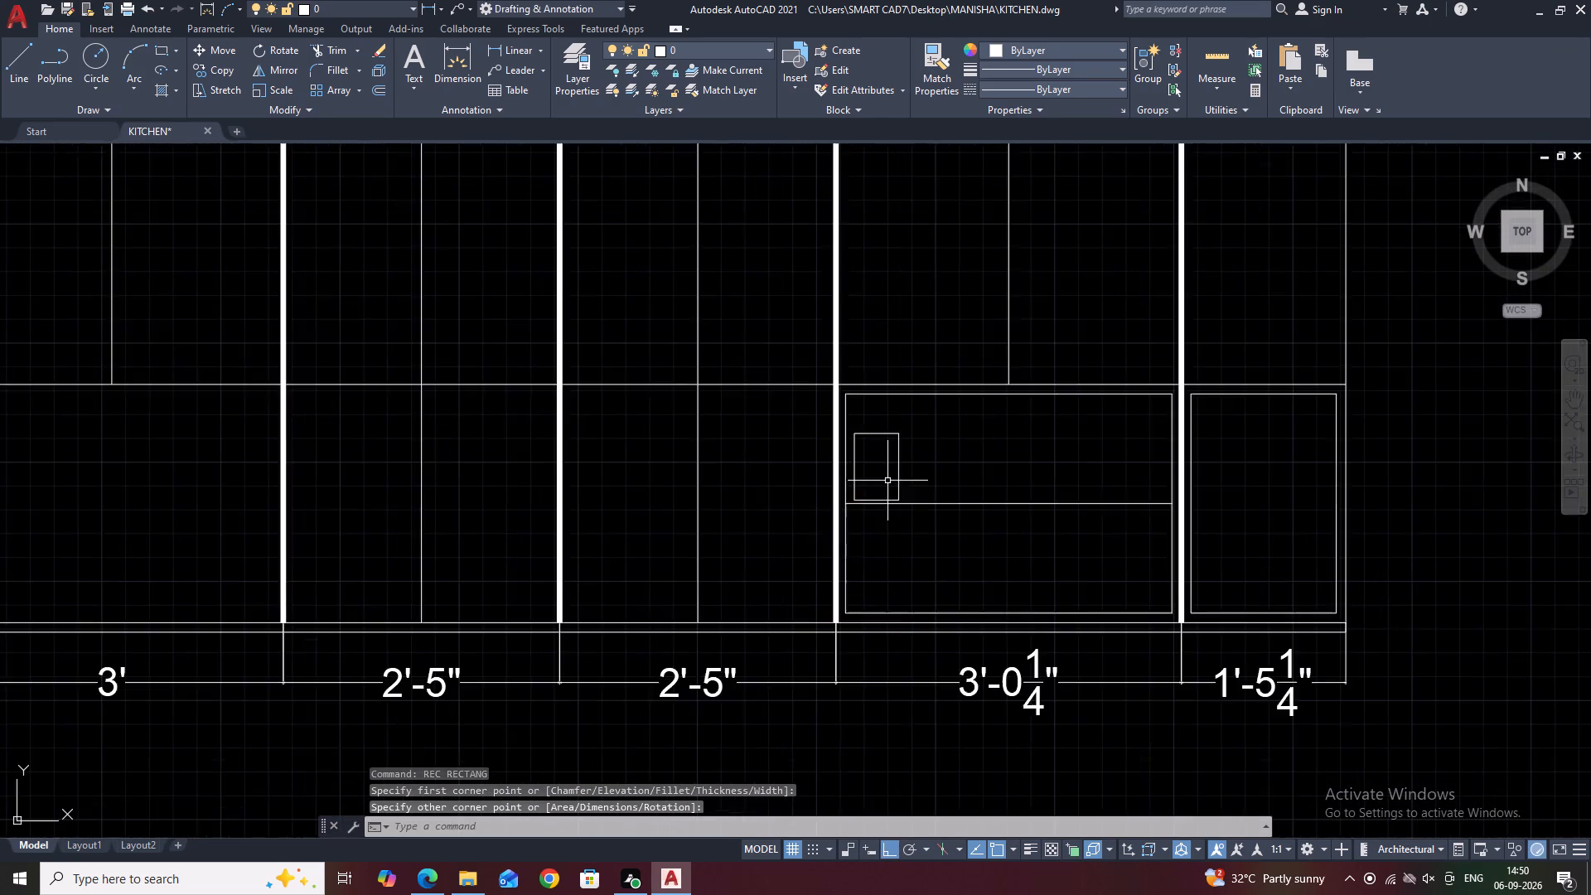
scroll(887, 481, down, 3)
middle_drag(1188, 456, 1115, 417)
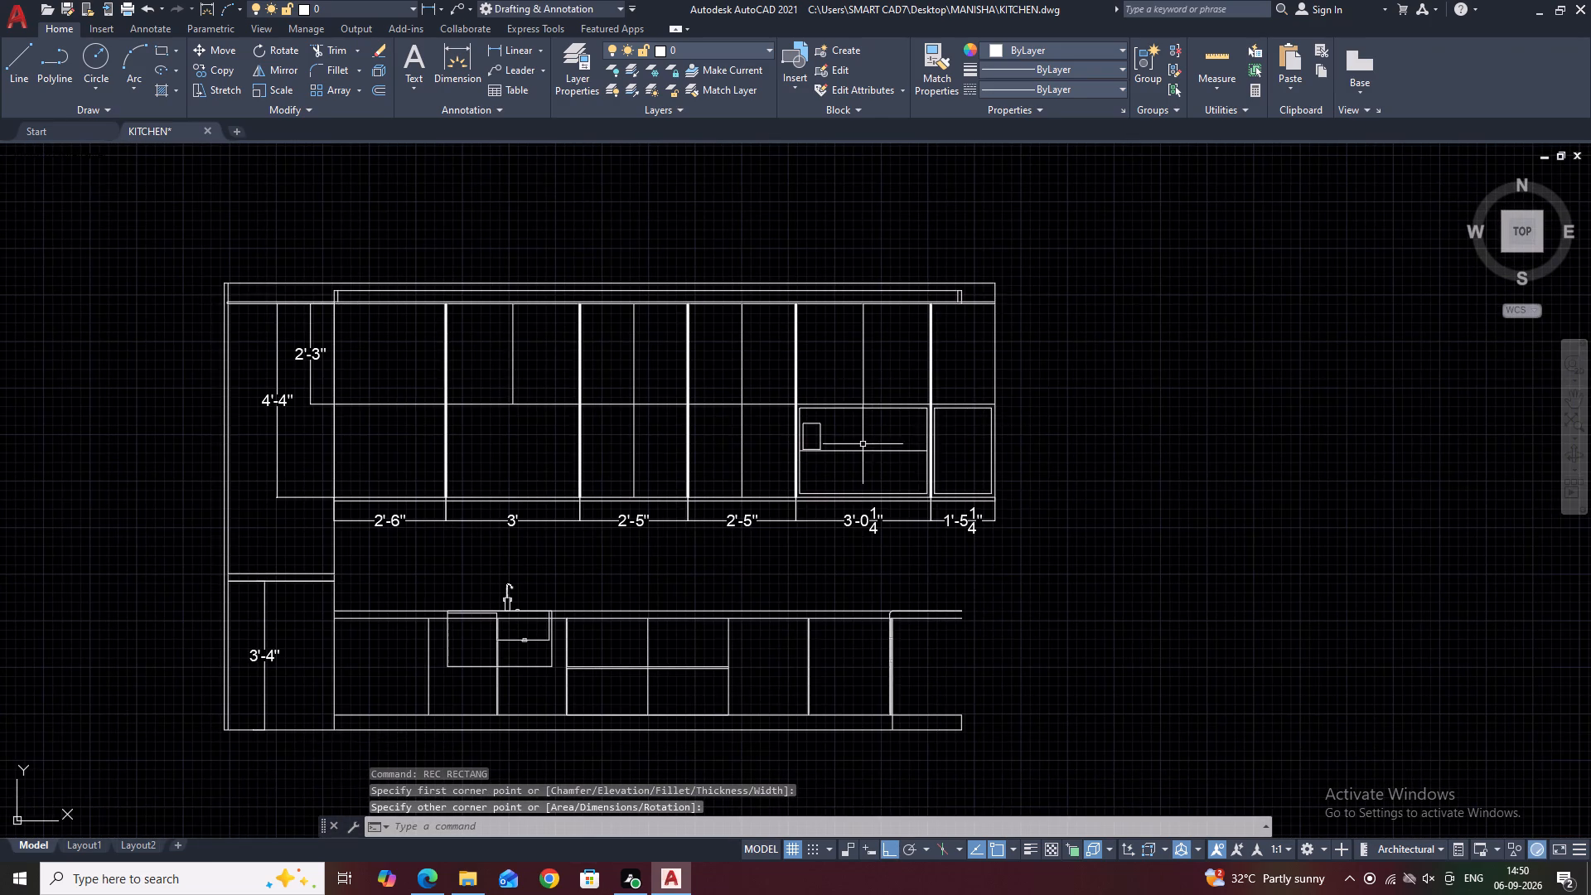
scroll(777, 411, up, 3)
scroll(868, 447, up, 3)
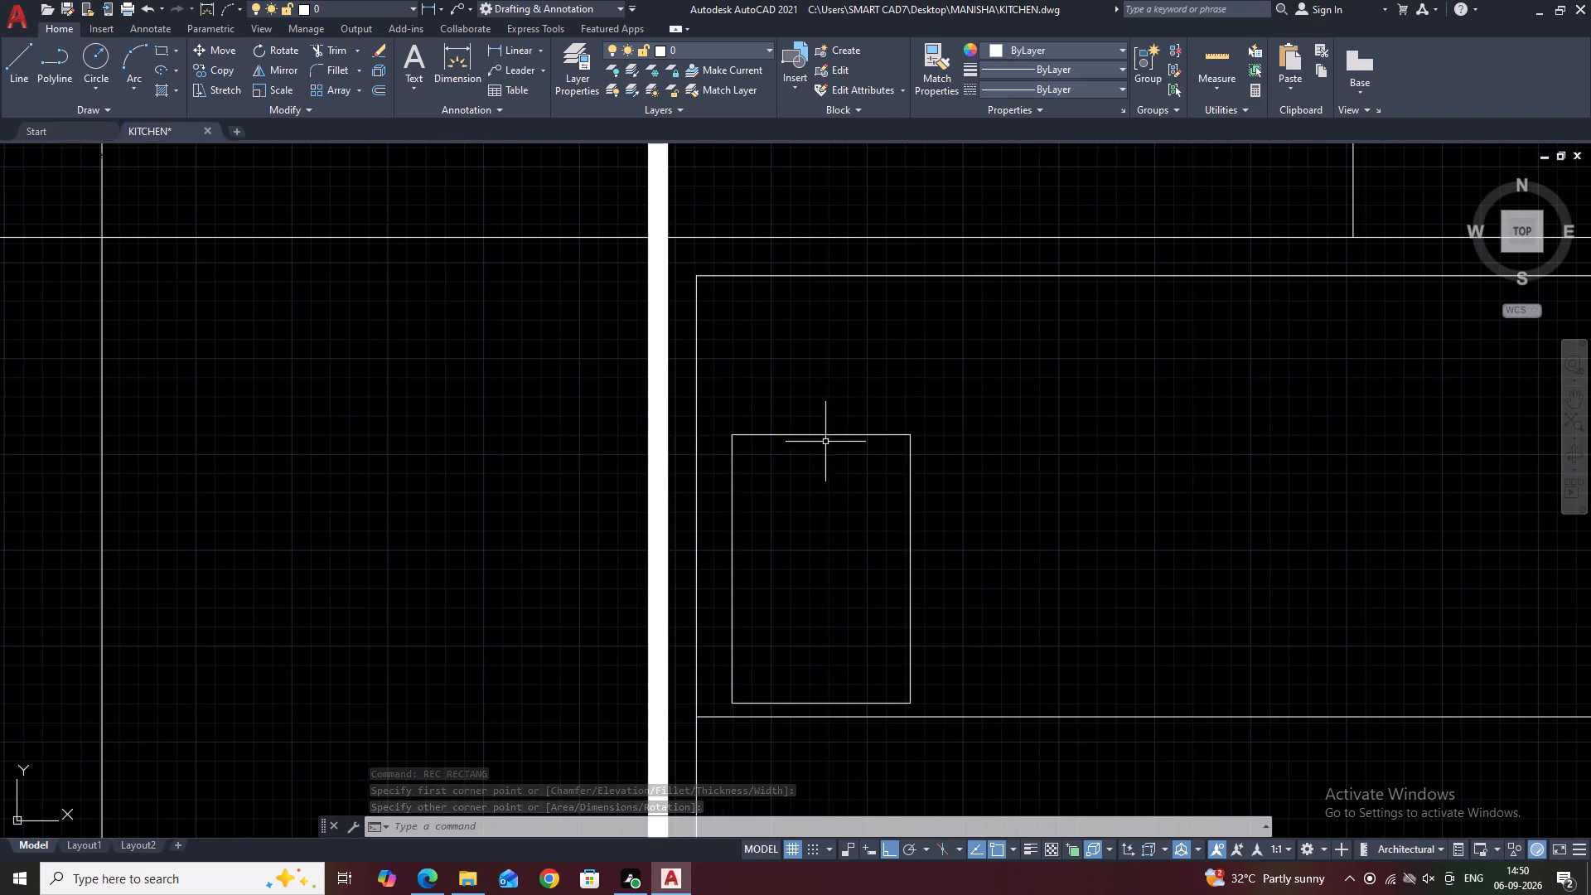
click(848, 436)
click(824, 435)
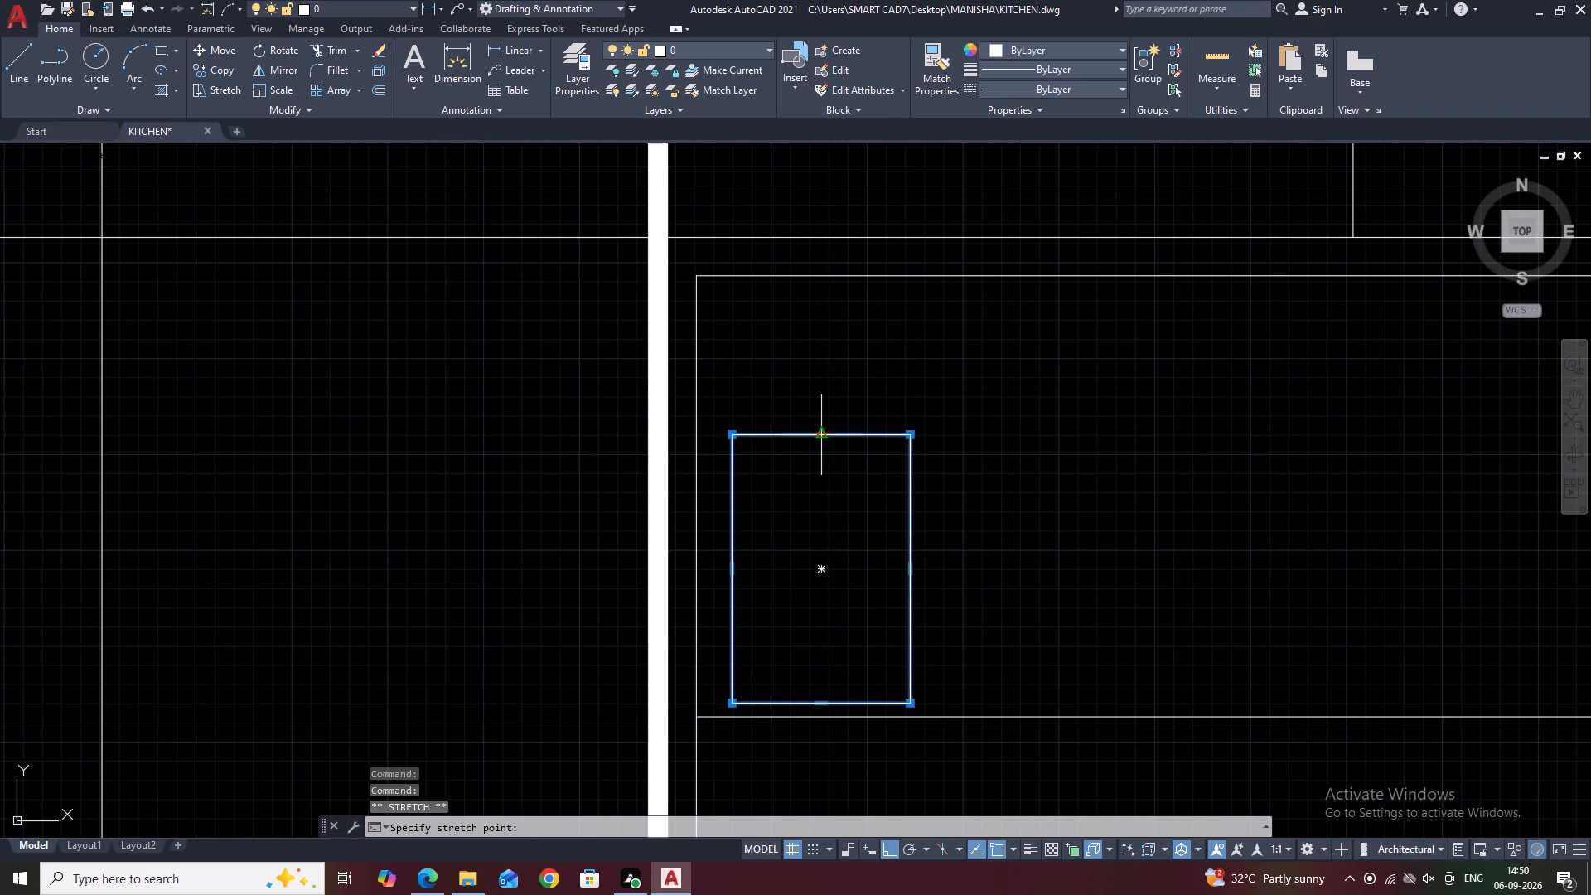
click(829, 468)
Draw a shallow downward-sagging arc between the small rectangle's top corners and trim its overrun beyond the far corner.
middle_drag(880, 373, 867, 388)
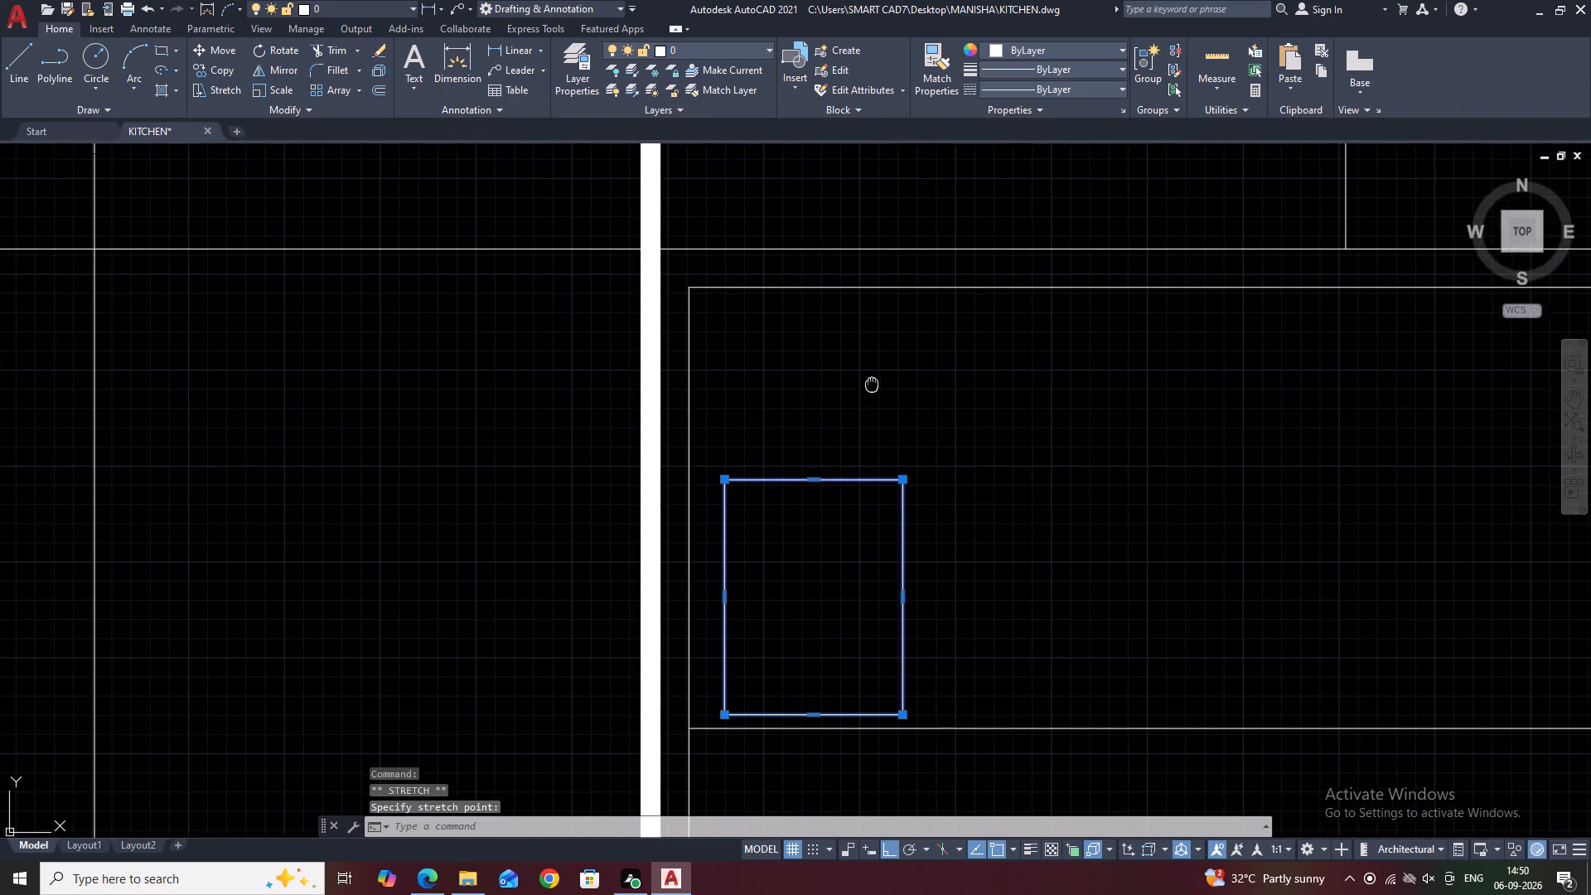
middle_drag(867, 388, 823, 418)
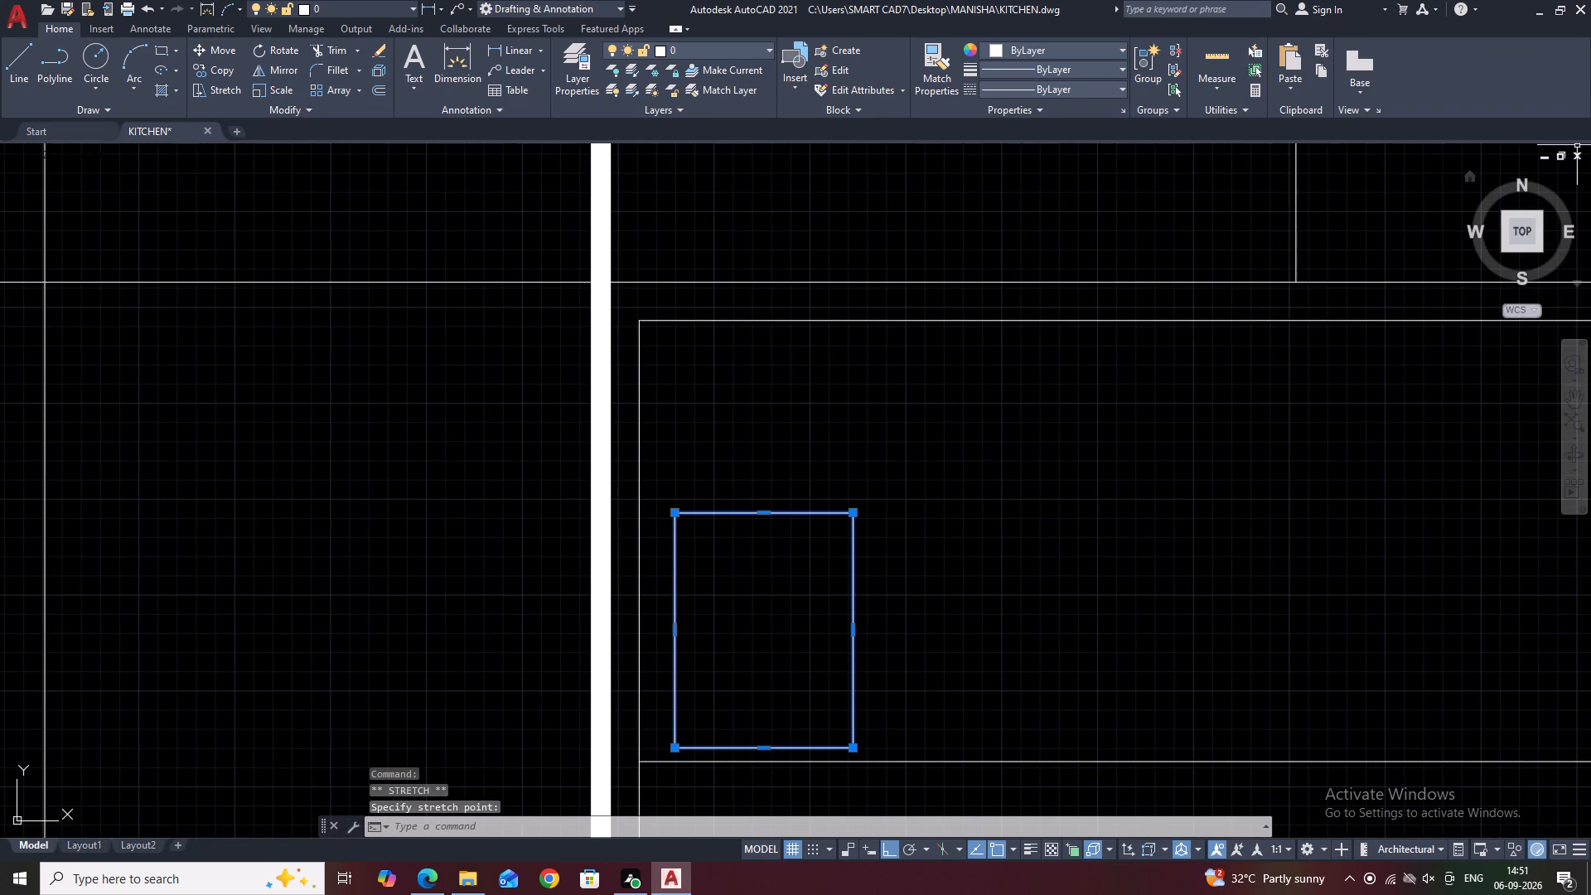
text(A)
key(space)
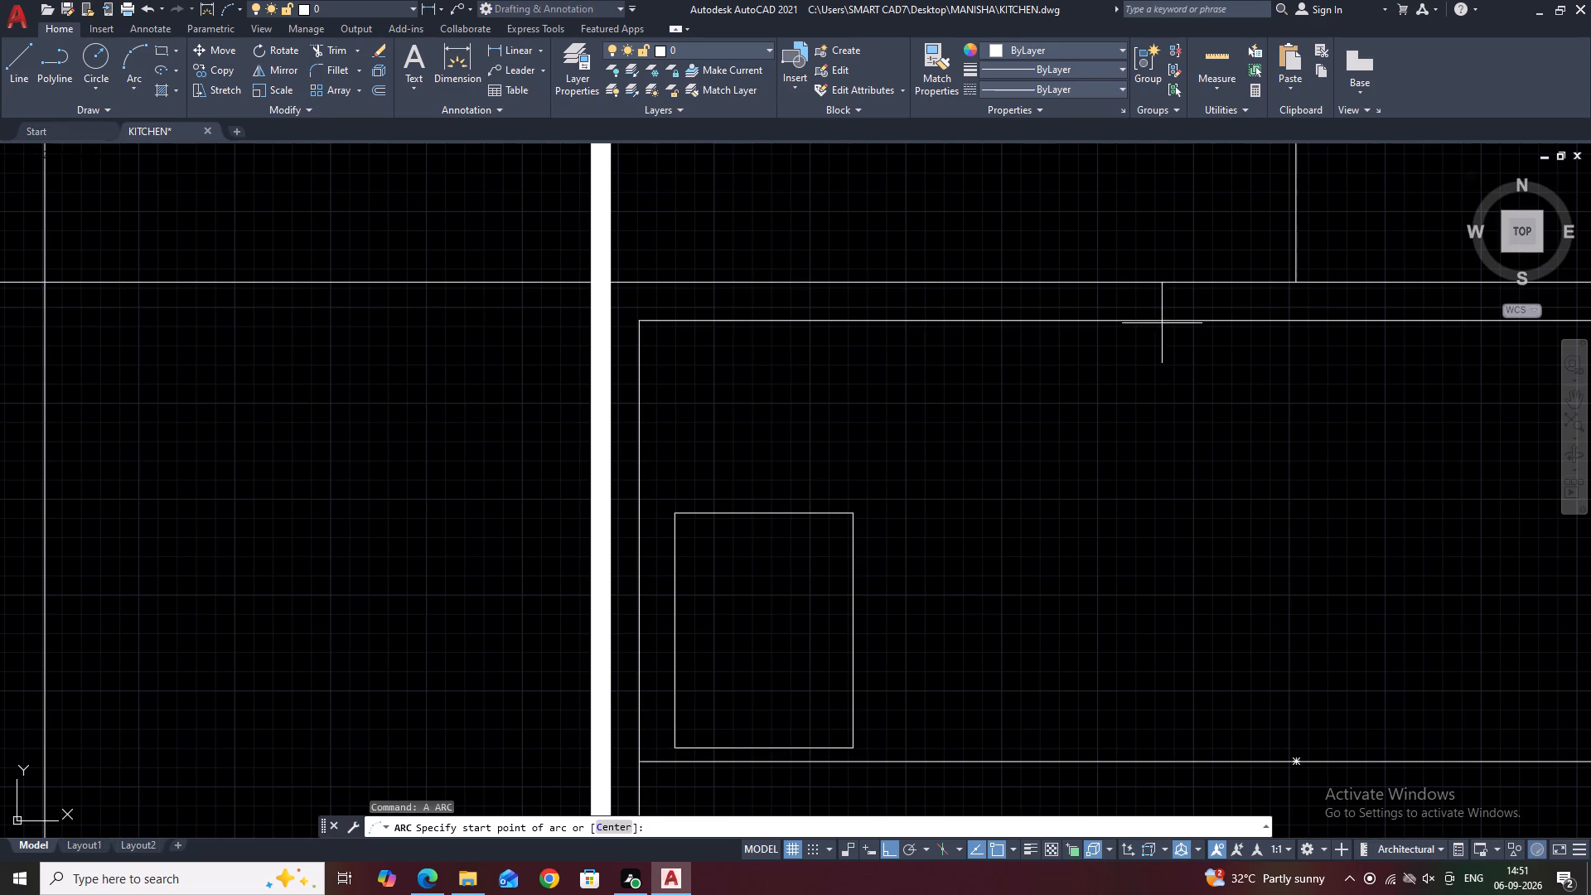
click(675, 518)
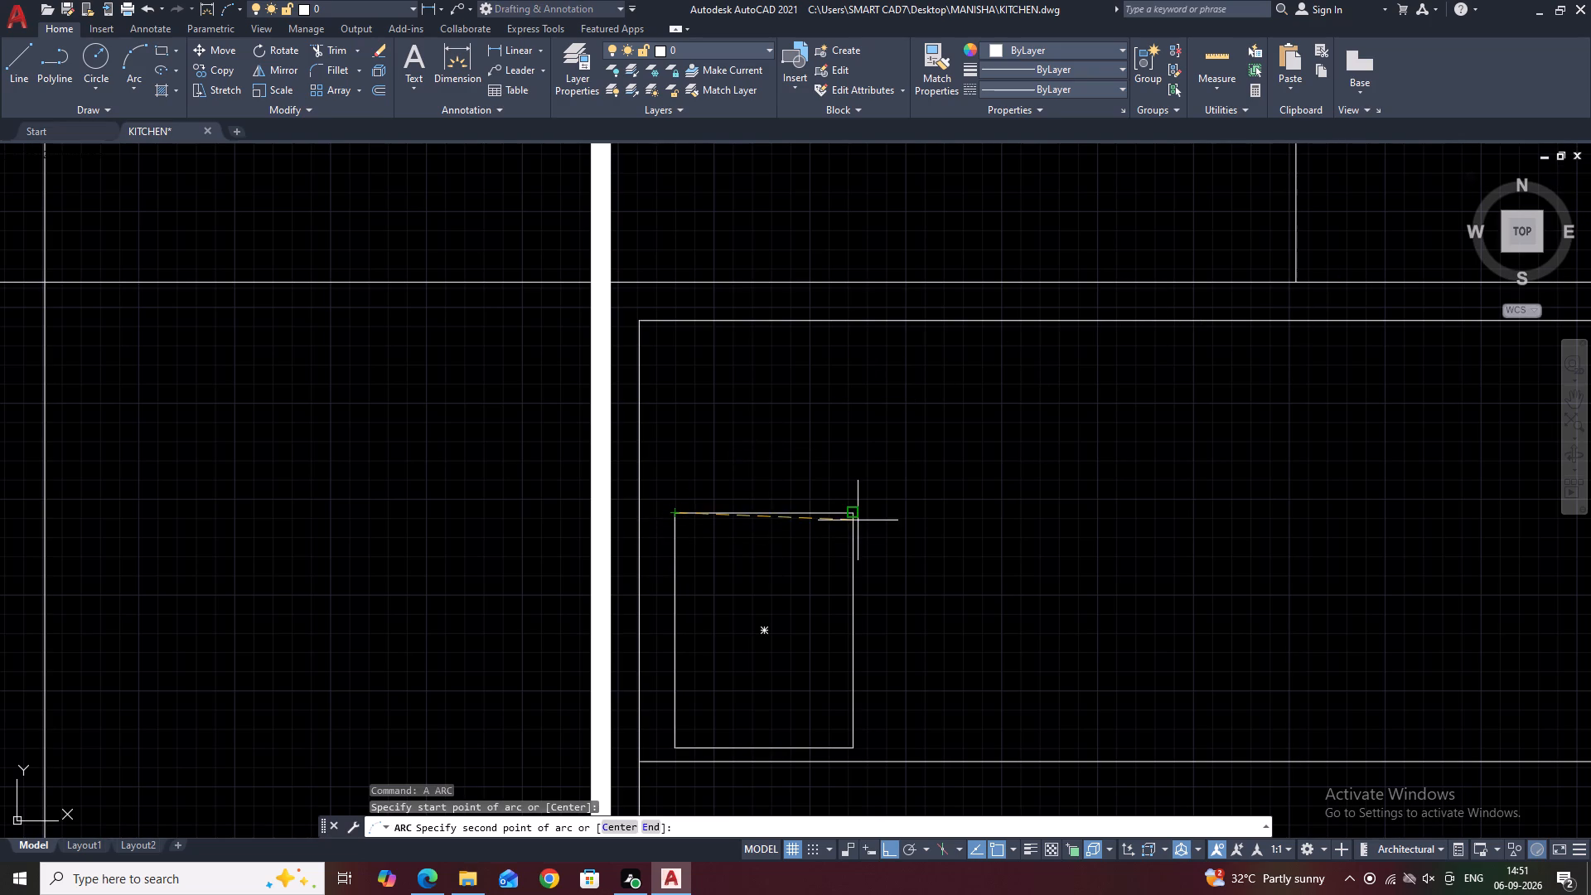
click(854, 515)
click(925, 461)
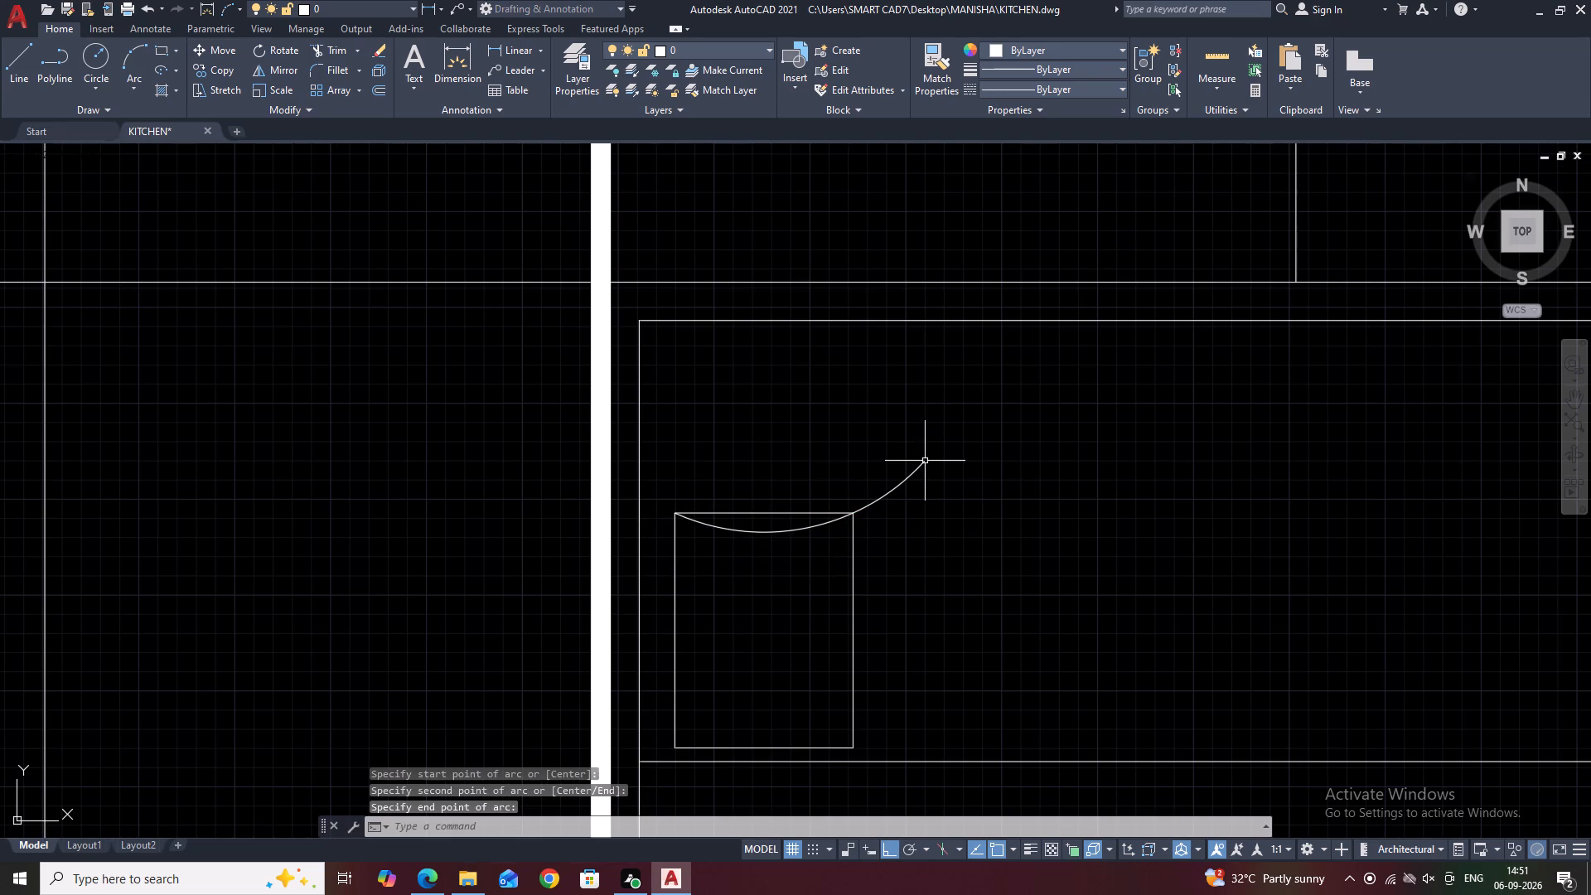
text(TR)
key(space)
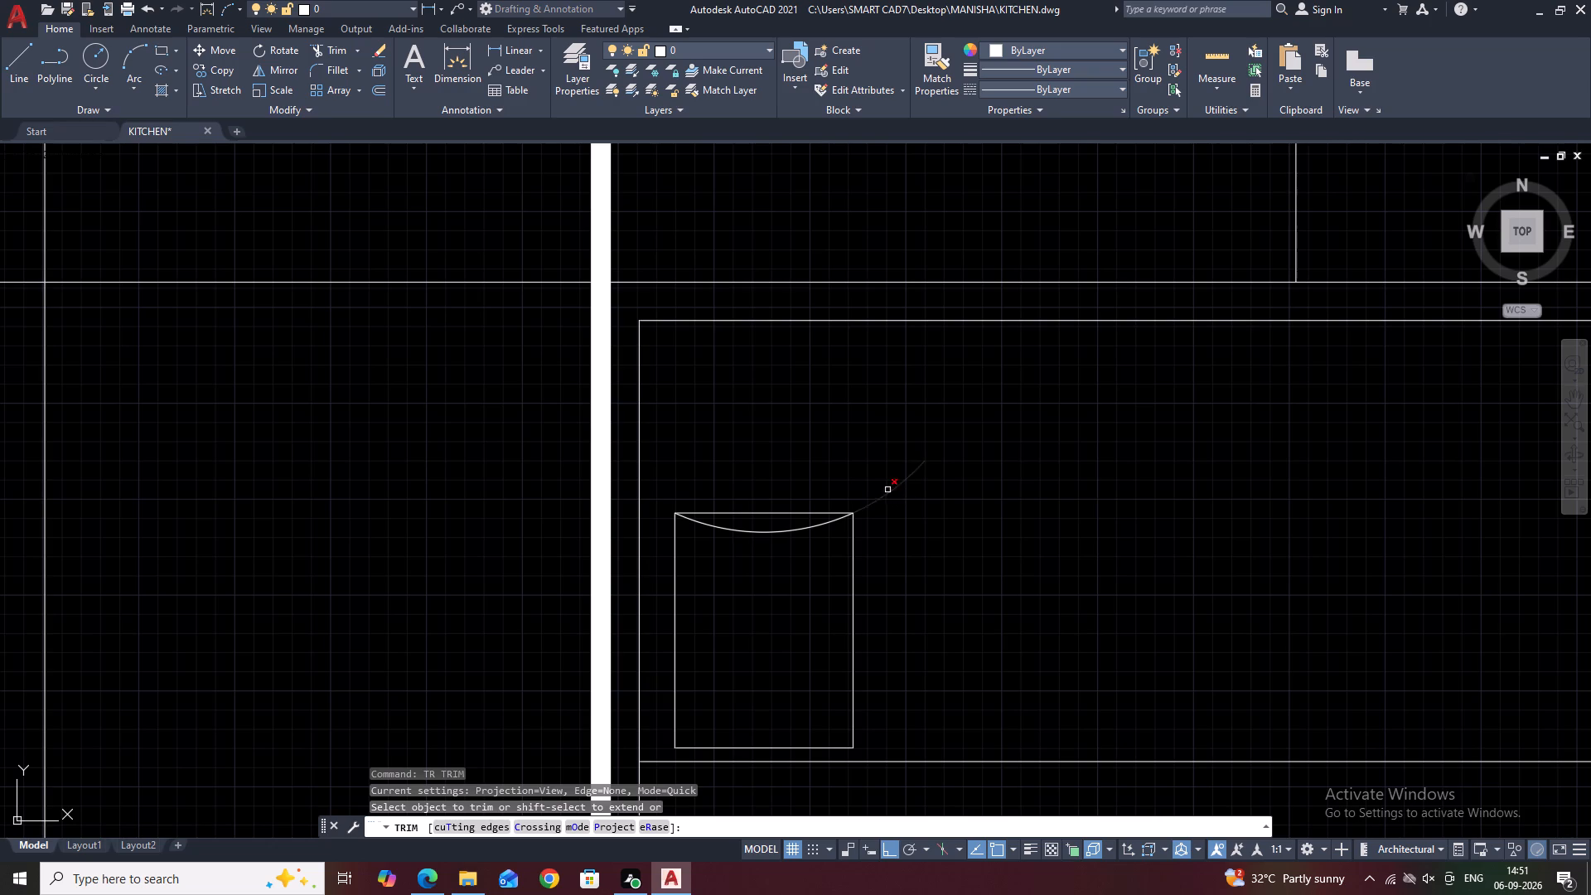
click(887, 489)
click(885, 494)
click(885, 495)
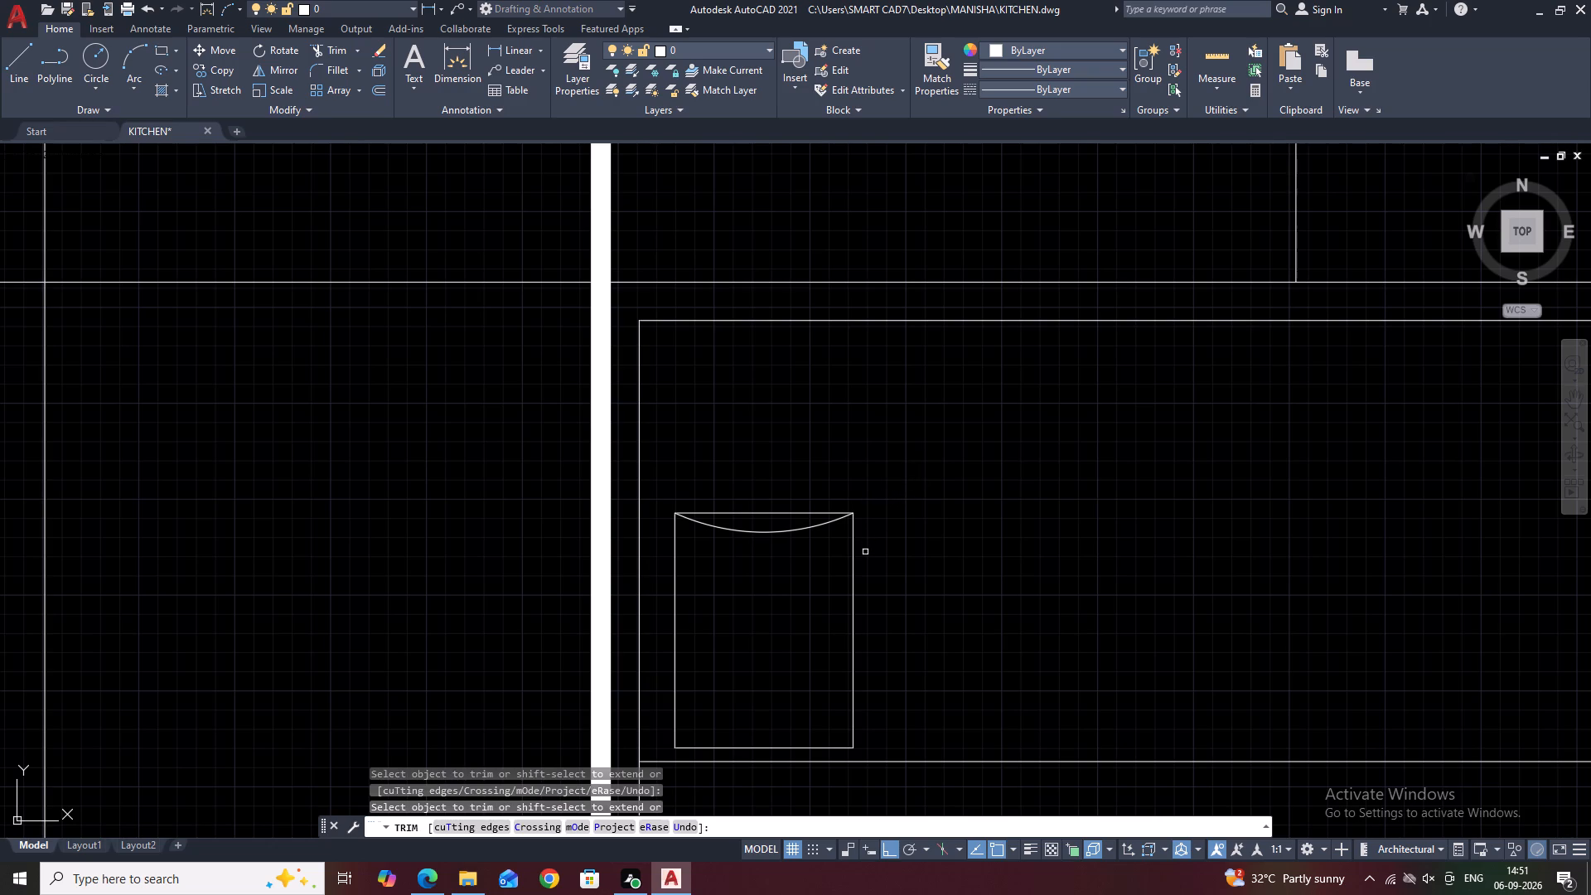
key(Escape)
Stretch the small rectangle's bottom edge slightly upward, away from the shelf line.
scroll(964, 591, down, 2)
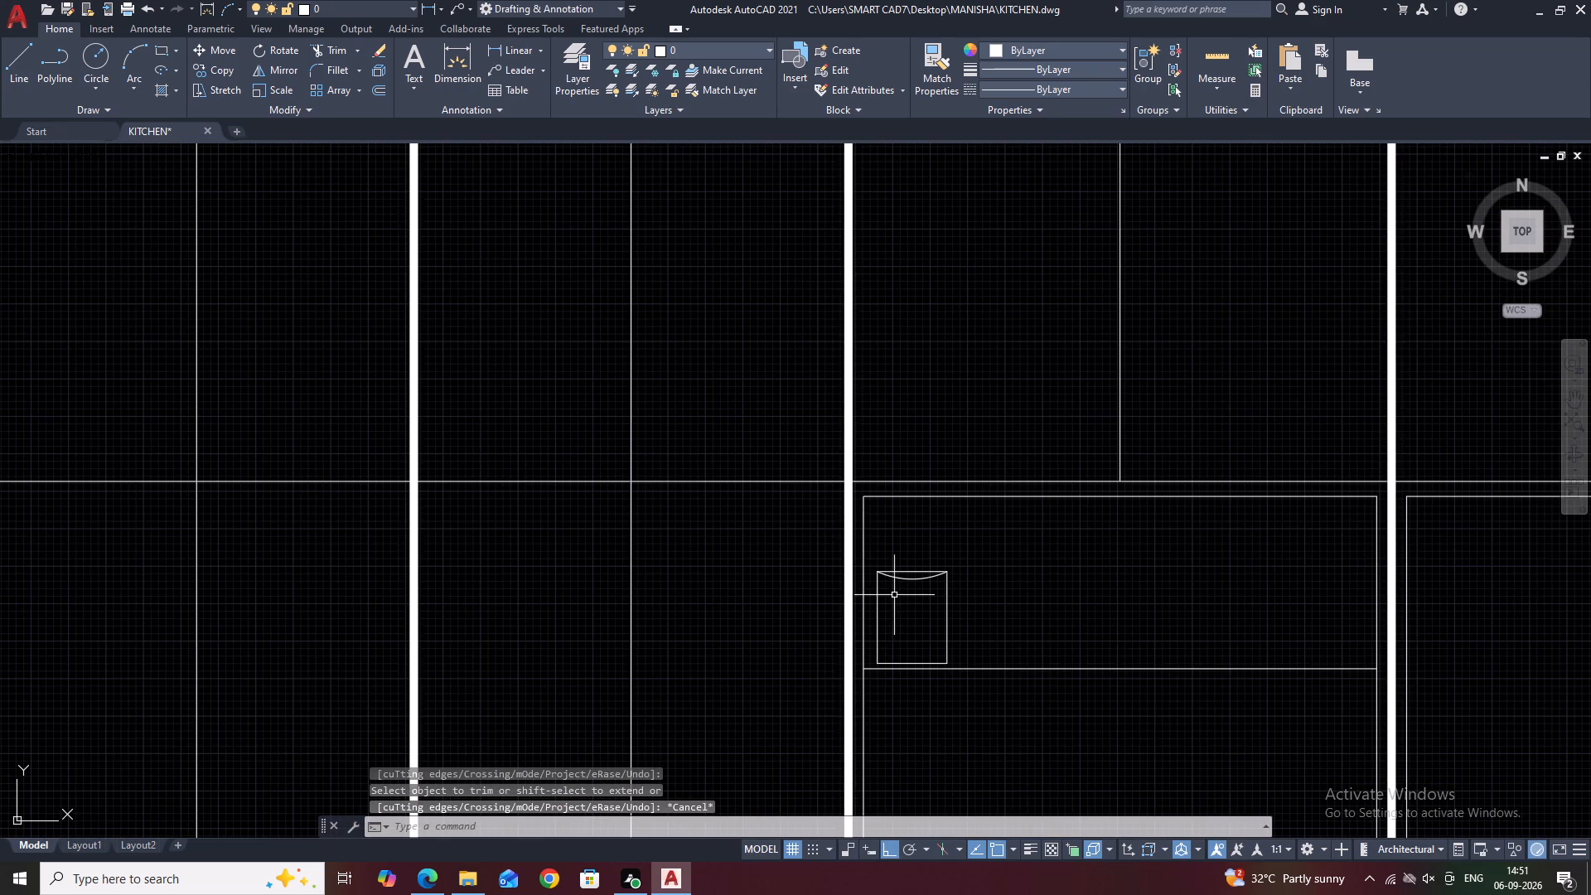
scroll(902, 589, up, 2)
middle_drag(989, 574, 910, 572)
scroll(830, 557, down, 1)
scroll(829, 694, up, 2)
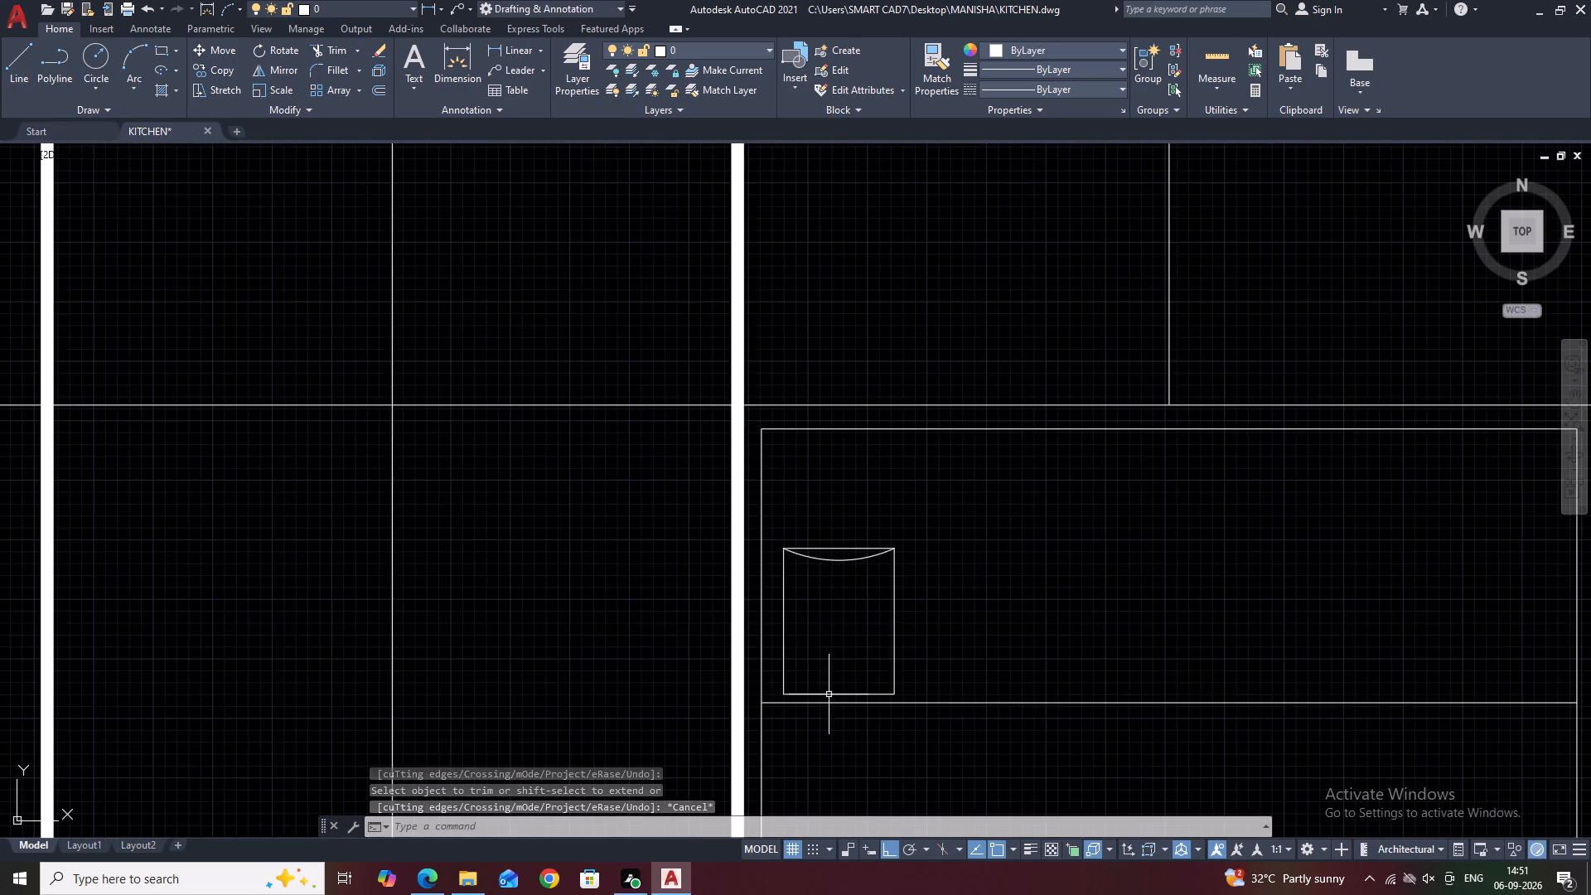
click(840, 698)
click(832, 688)
click(842, 696)
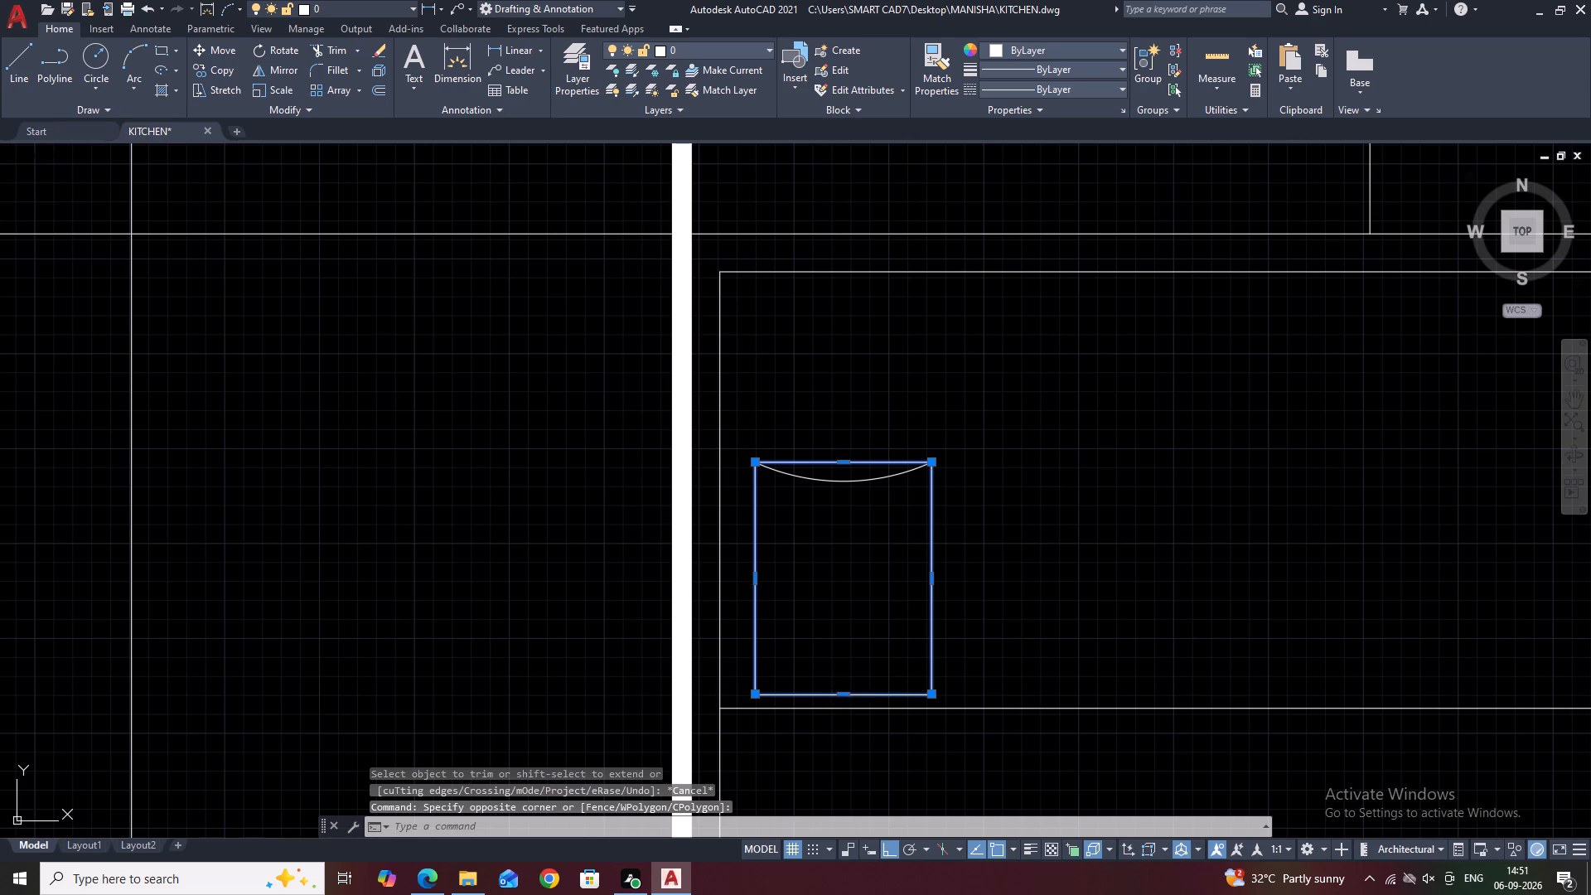
click(839, 680)
Draw a small horizontal ellipse inside the rectangle near its lower-left corner.
middle_drag(878, 506, 796, 588)
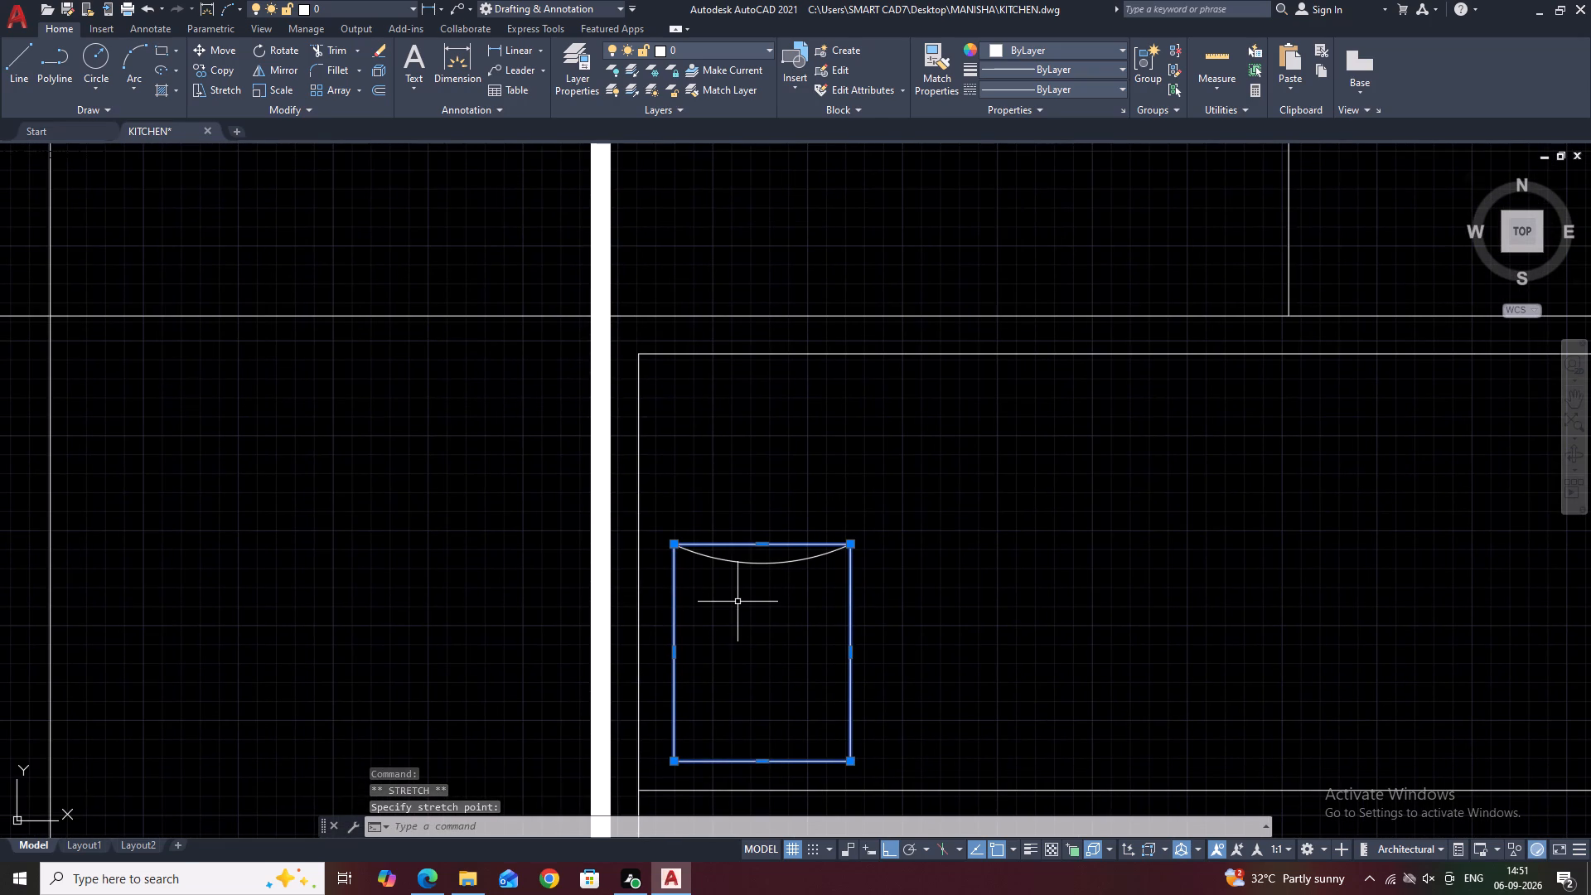
key(e)
text(L)
key(space)
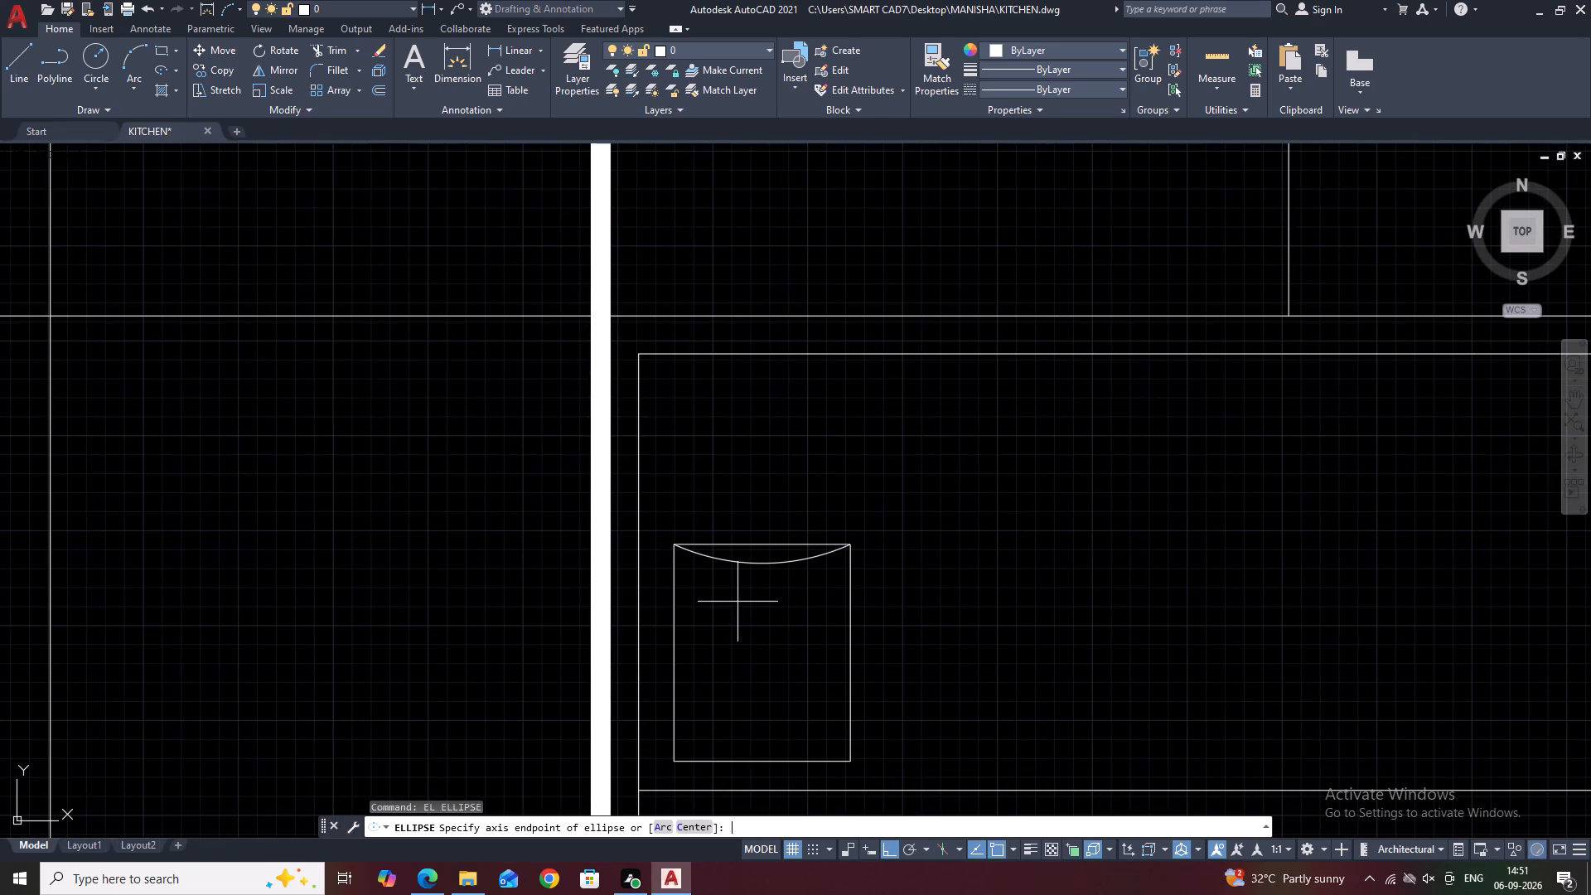
click(723, 721)
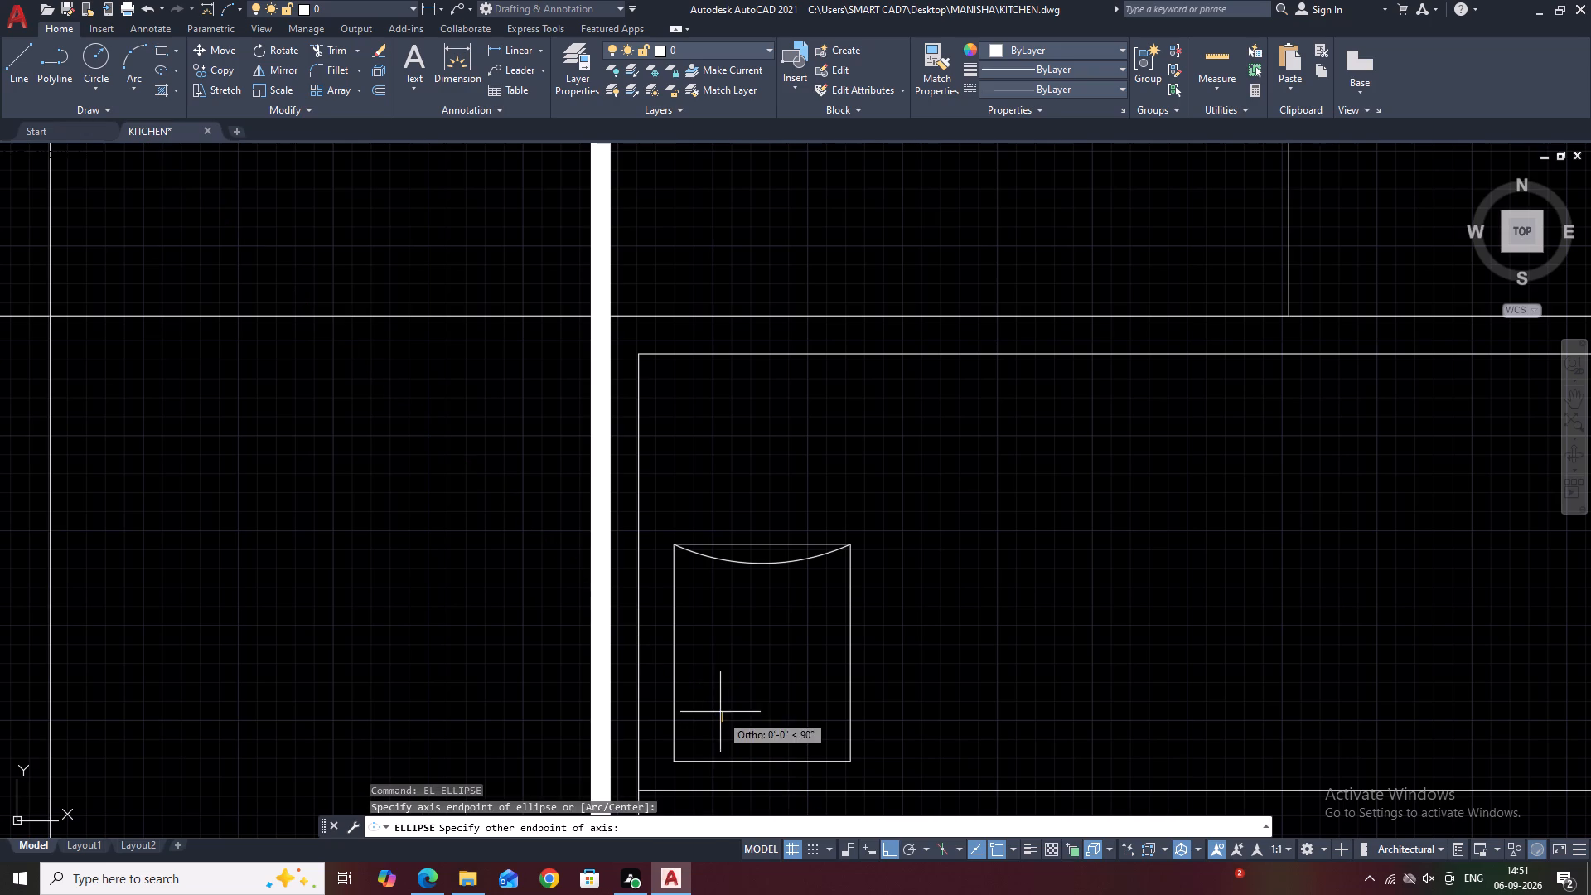
click(720, 704)
click(723, 699)
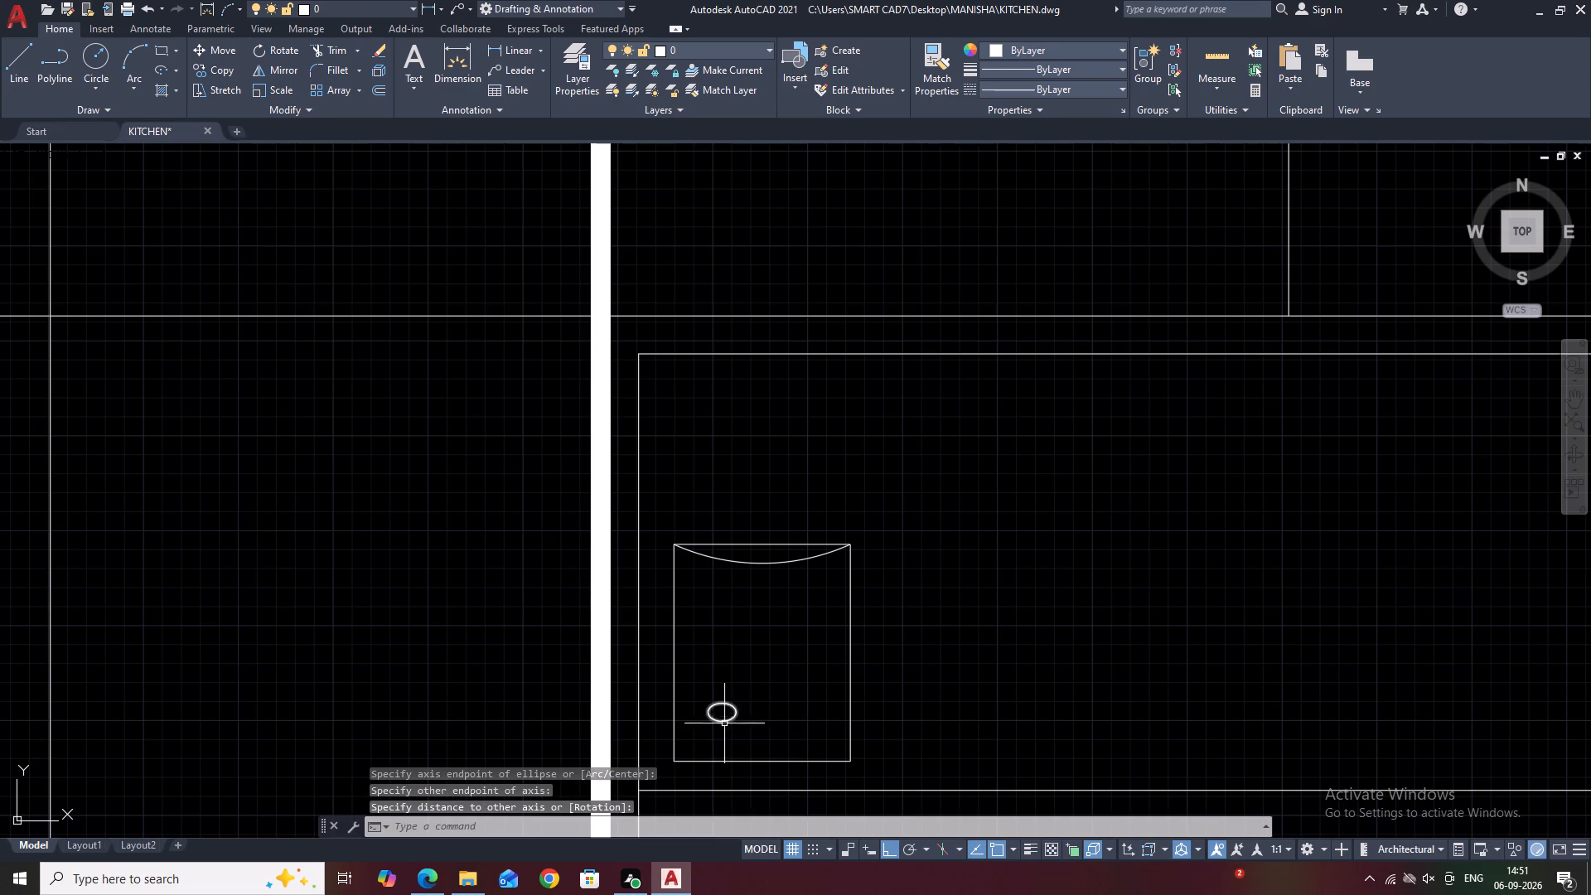
Draw a long thin horizontal rectangle as a handle, starting on the ellipse's right side.
scroll(723, 723, up, 2)
scroll(803, 672, up, 1)
middle_drag(799, 657, 741, 589)
middle_drag(675, 651, 683, 616)
scroll(655, 614, up, 2)
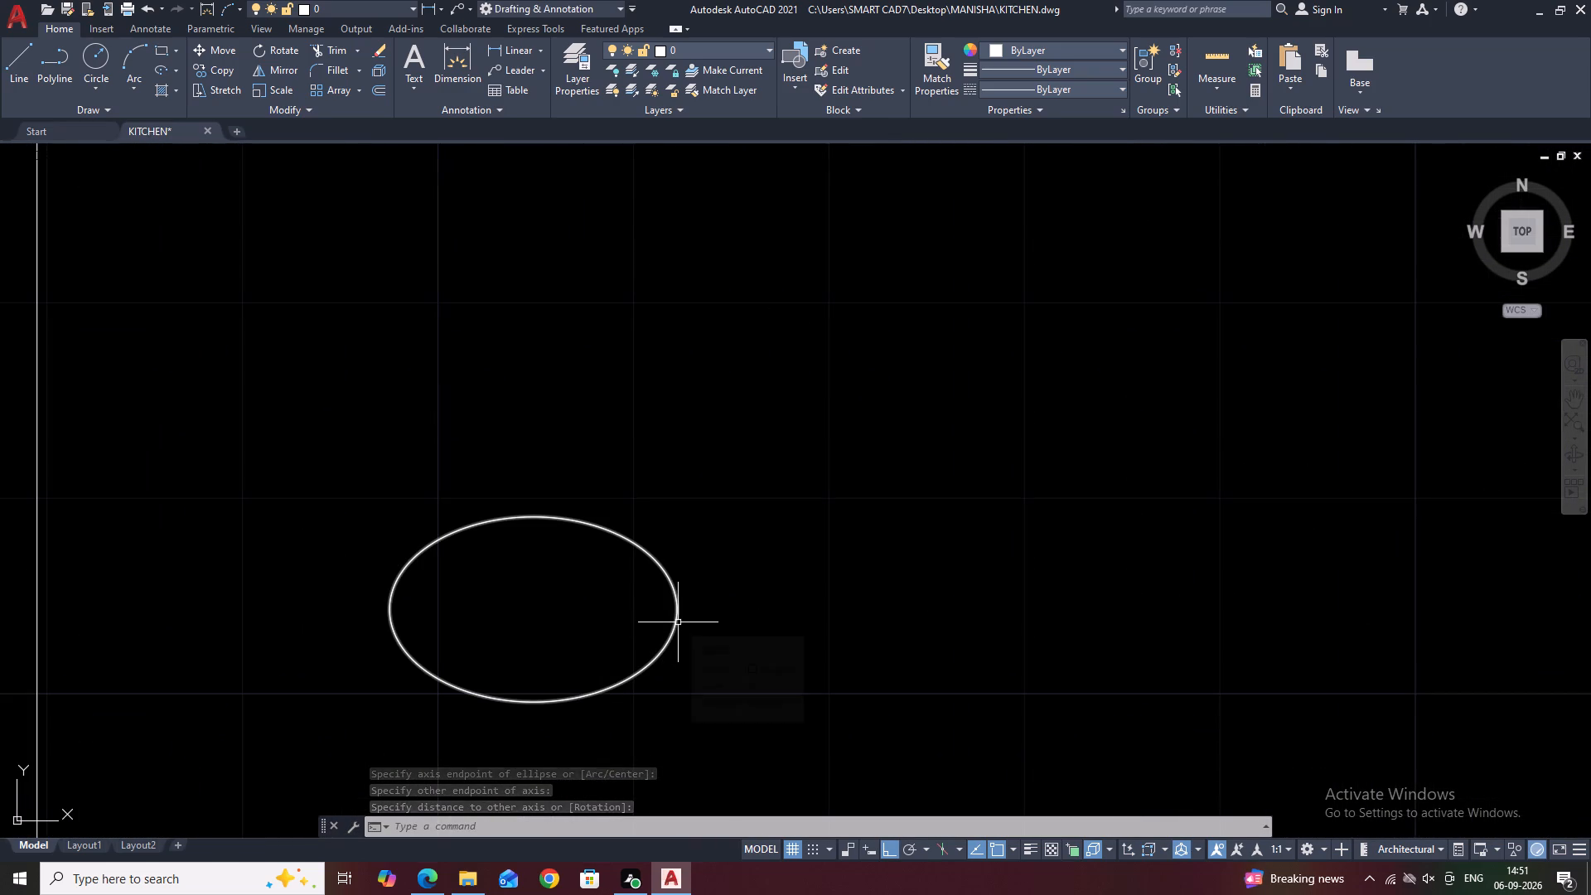
text(REC)
key(space)
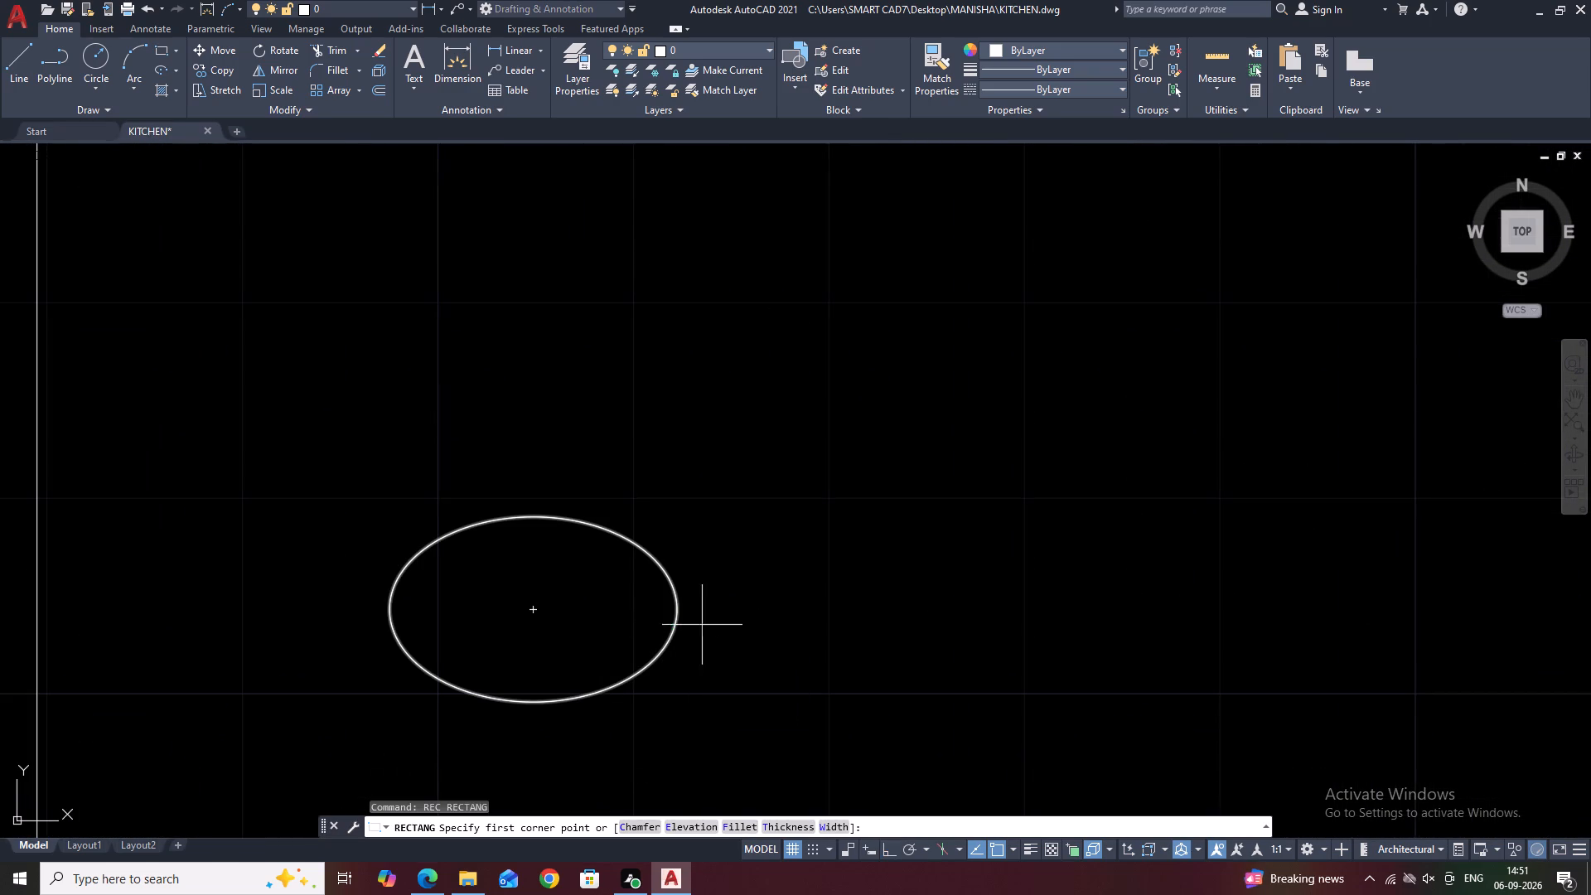
click(669, 574)
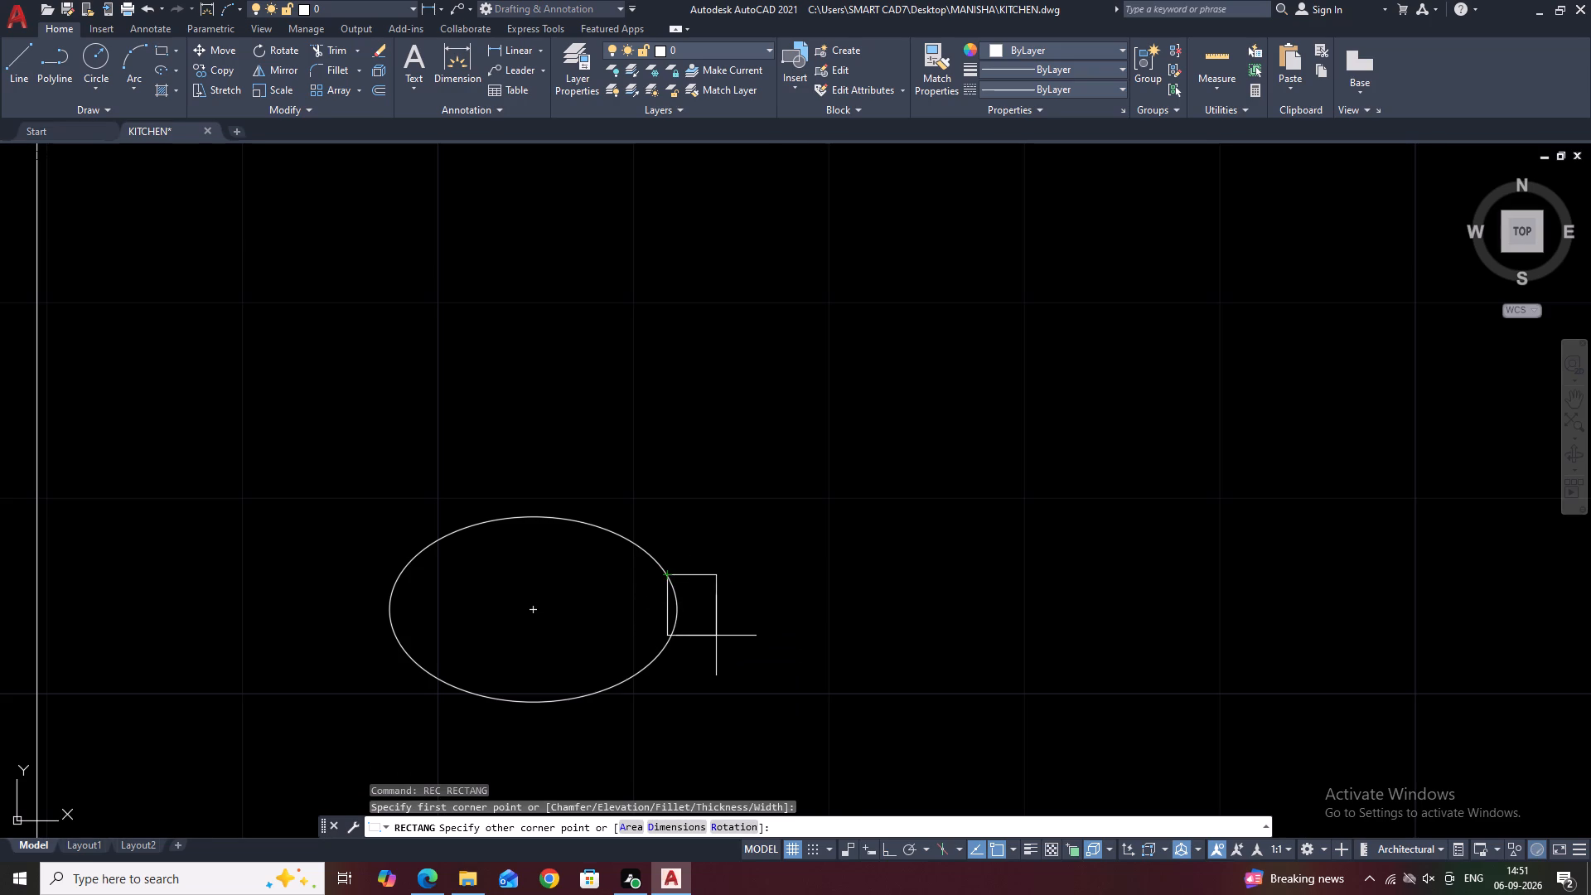
scroll(800, 641, down, 2)
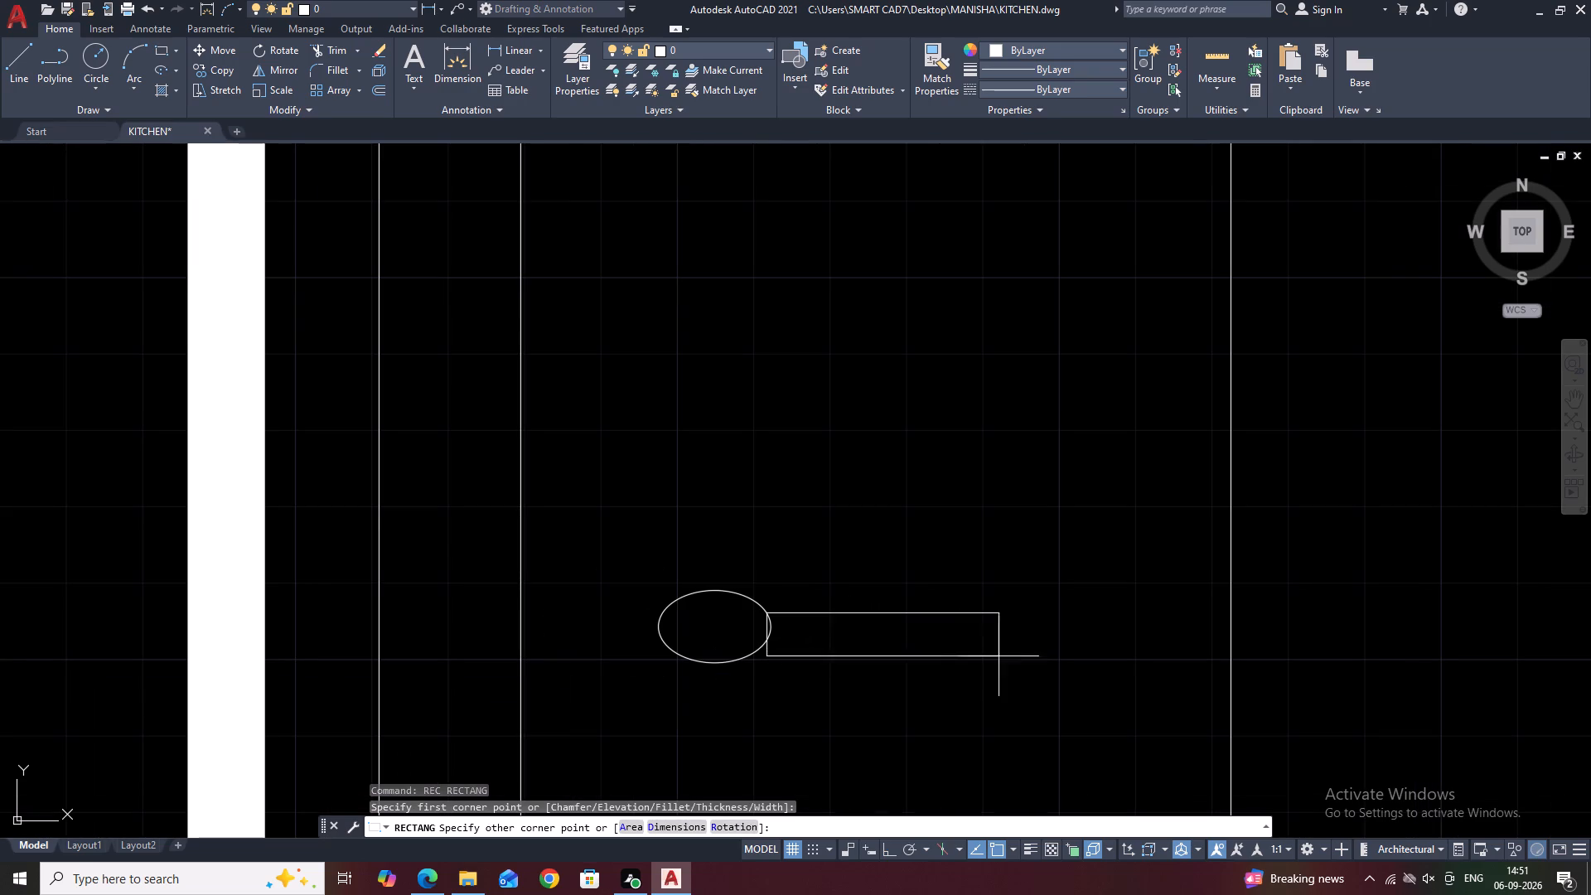
click(1029, 642)
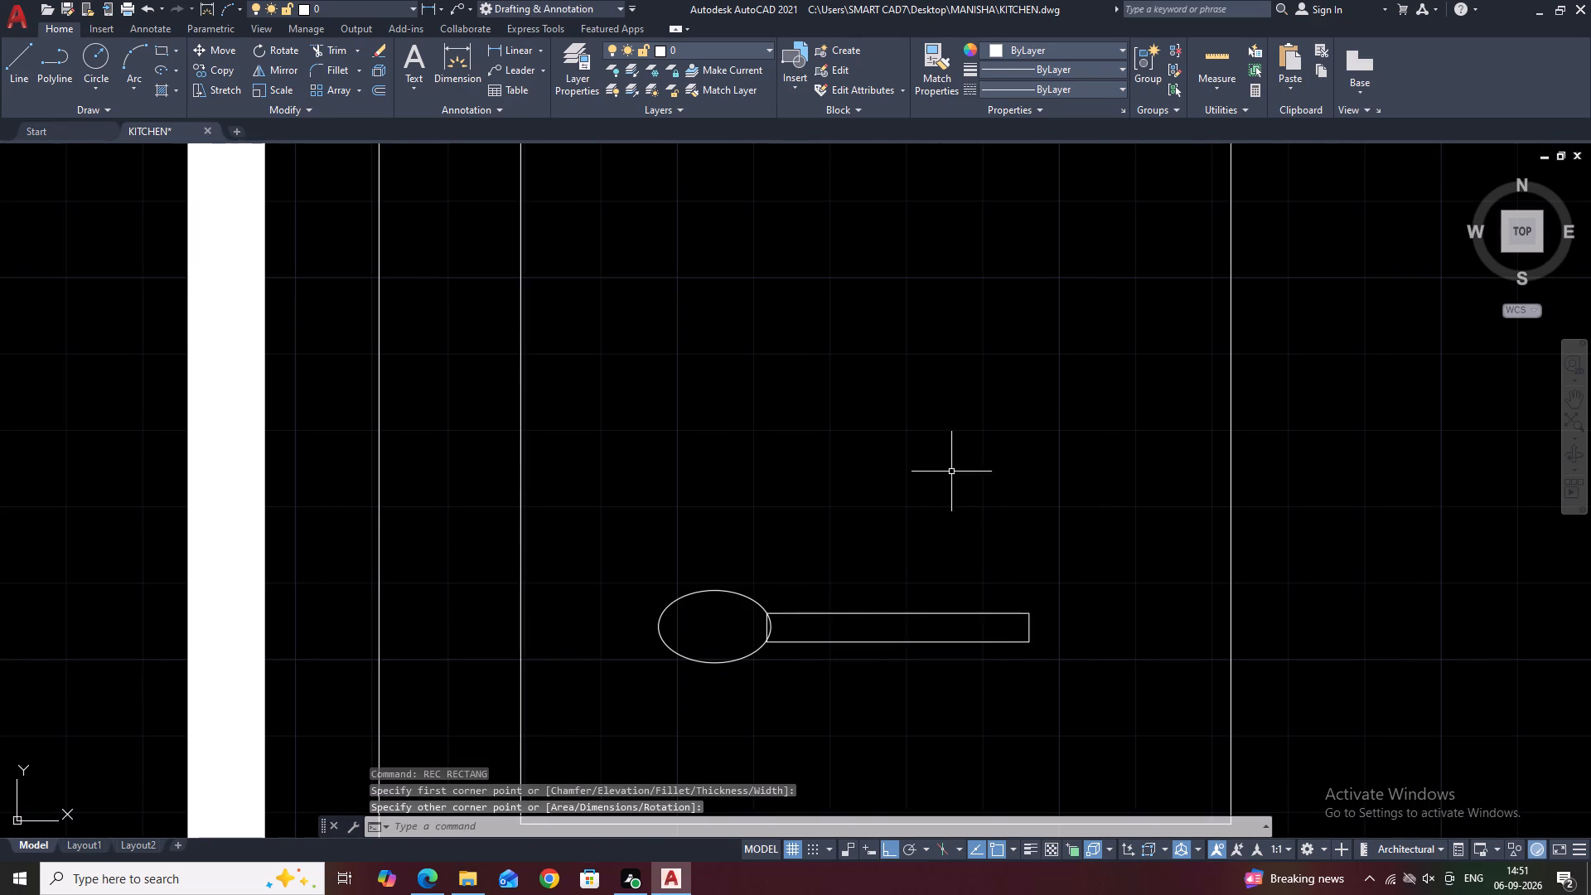
Draw a slanted closed knife-blade polyline above the spoon, with a pointed lower tip and a stepped, squared-off upper end.
scroll(951, 471, down, 3)
middle_drag(973, 452, 929, 510)
scroll(873, 550, up, 2)
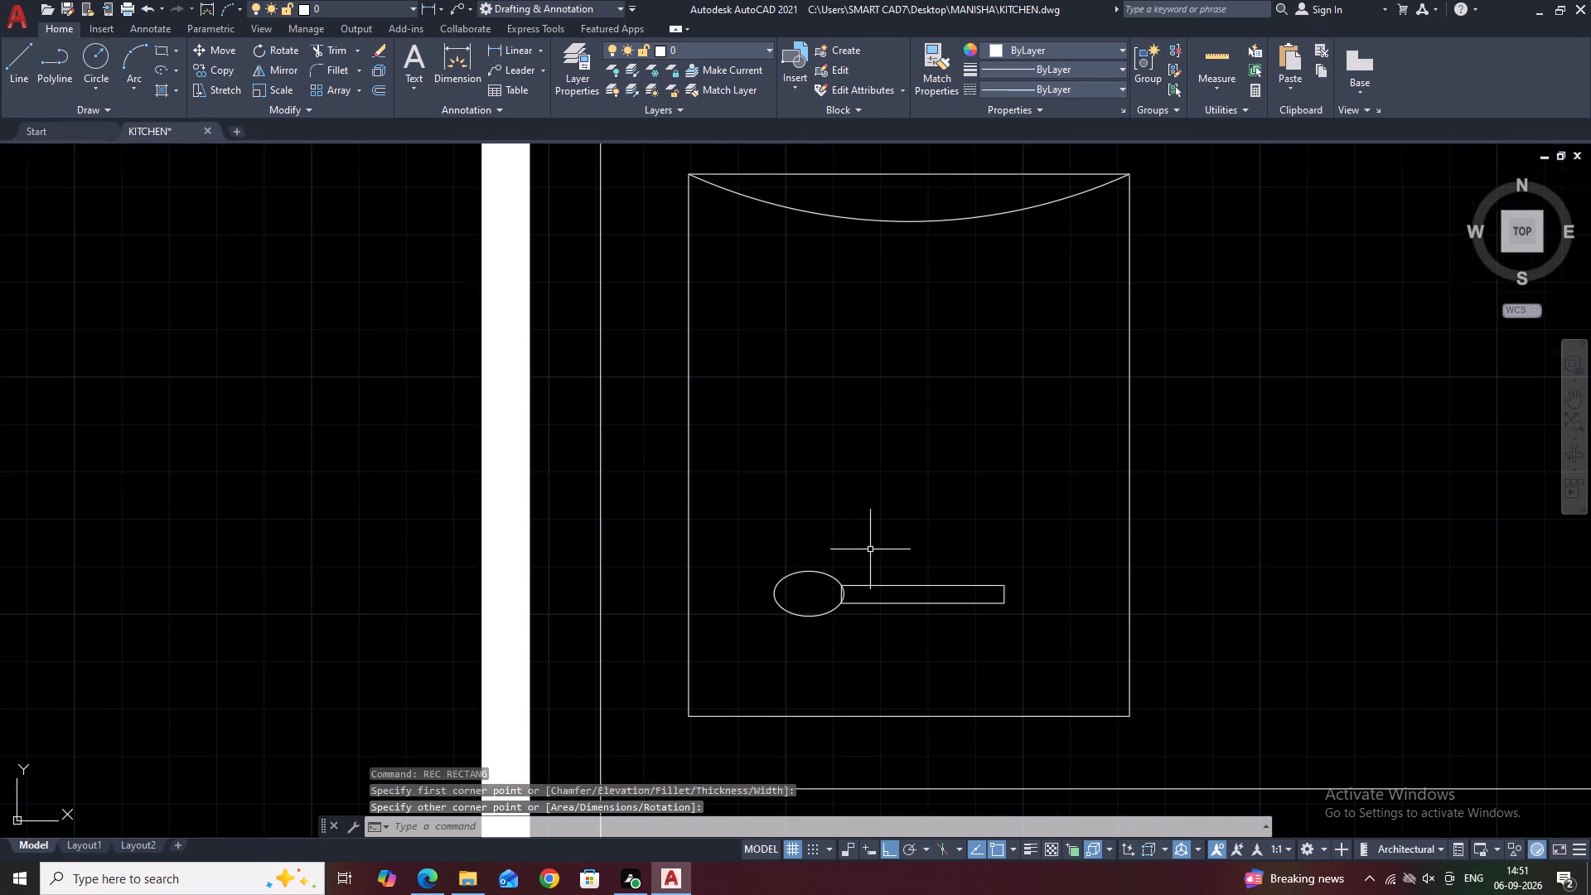
text(PL)
key(space)
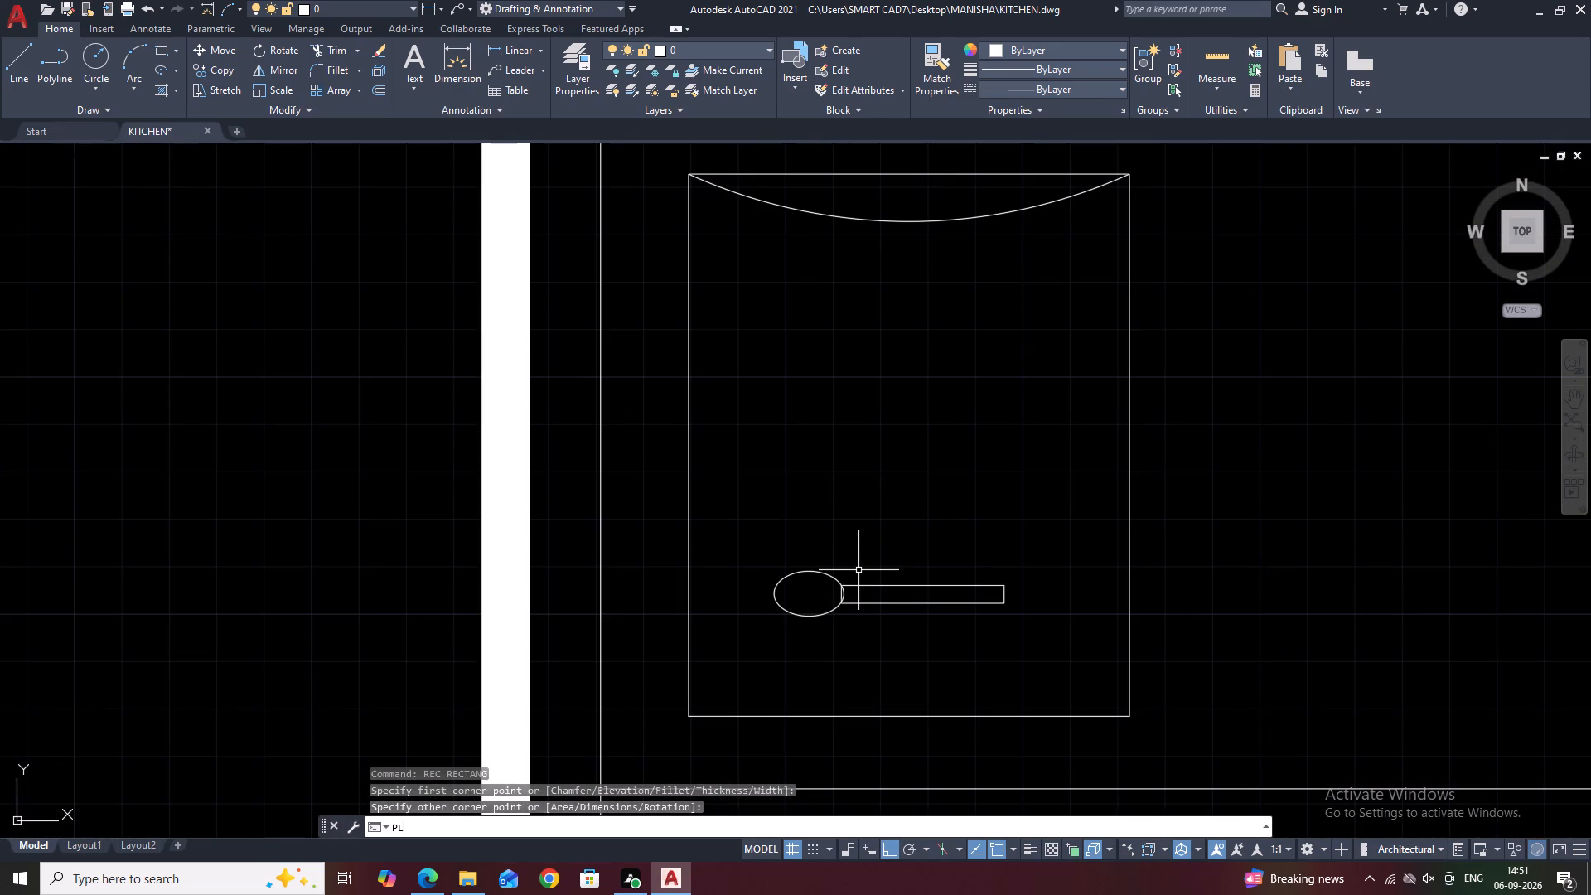
click(881, 501)
key(F8)
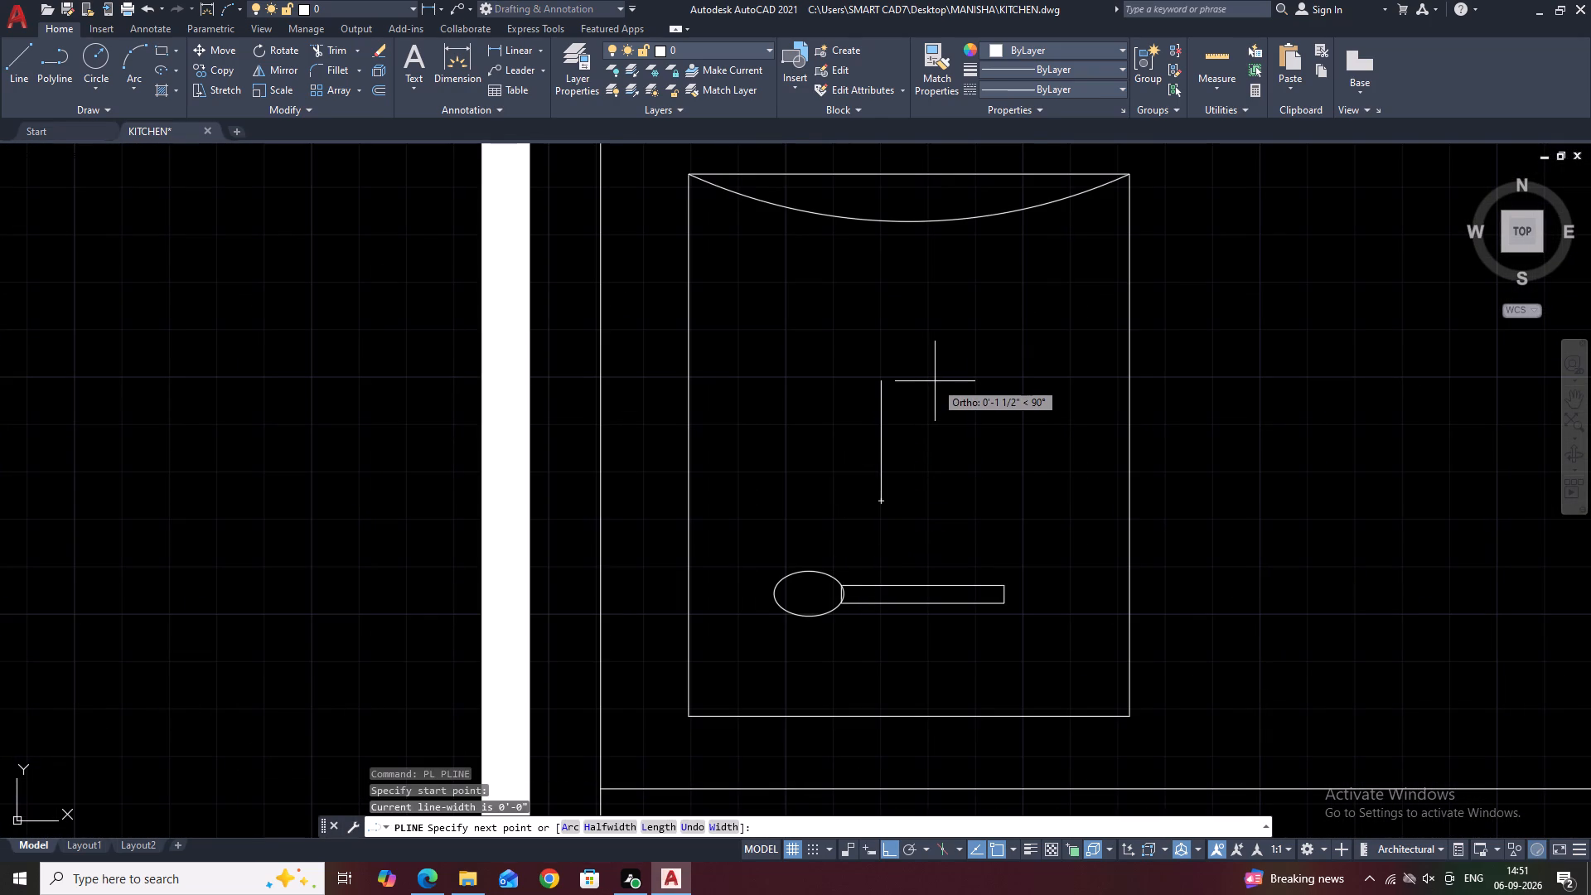
click(971, 336)
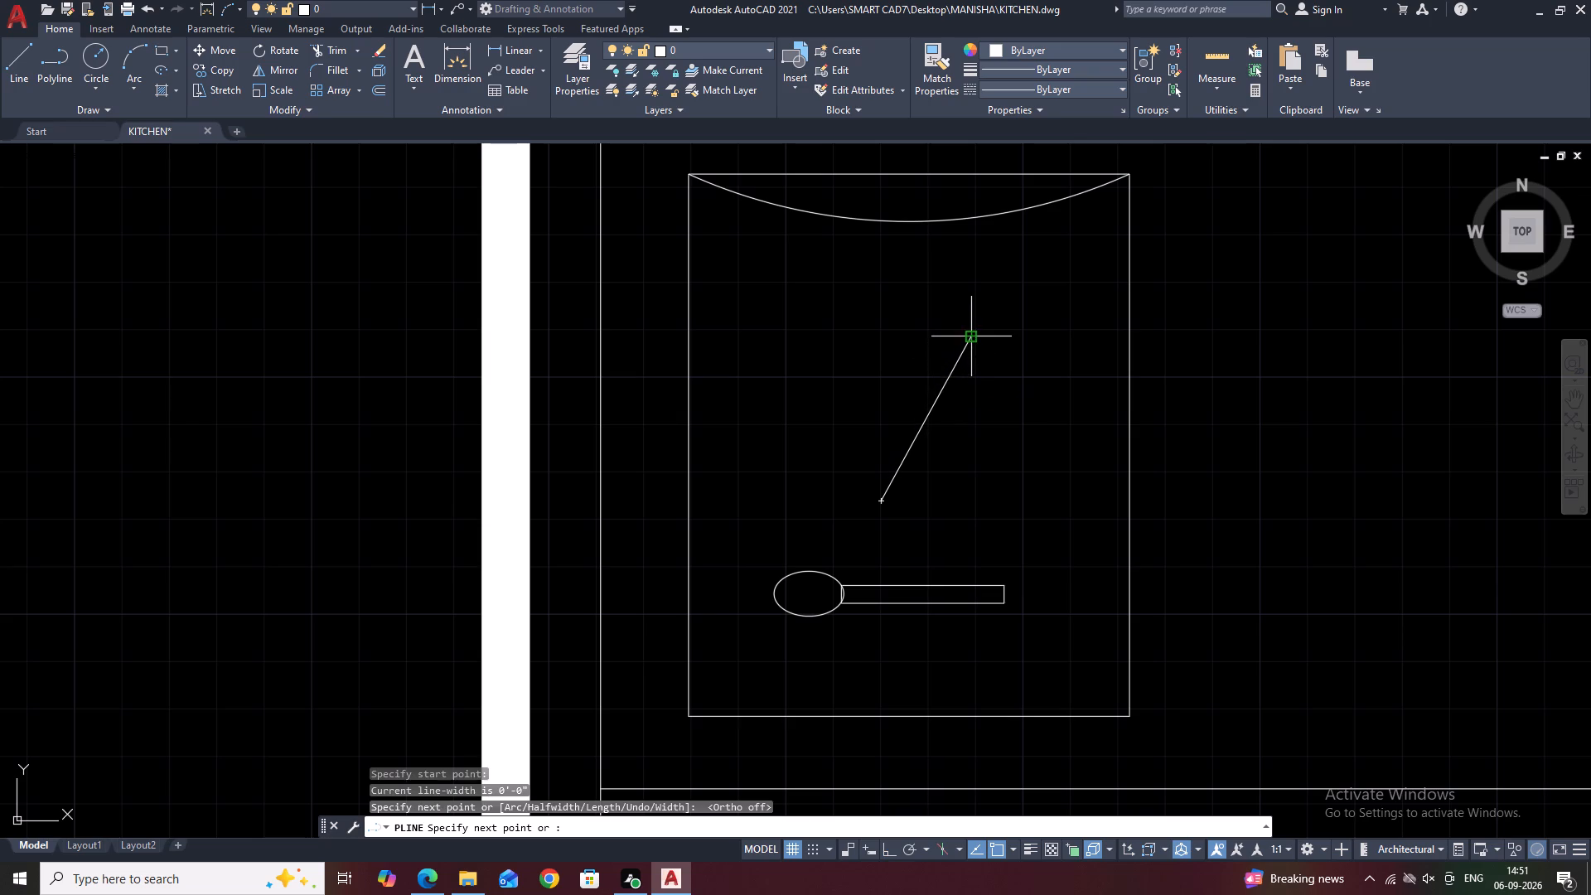
scroll(987, 347, up, 3)
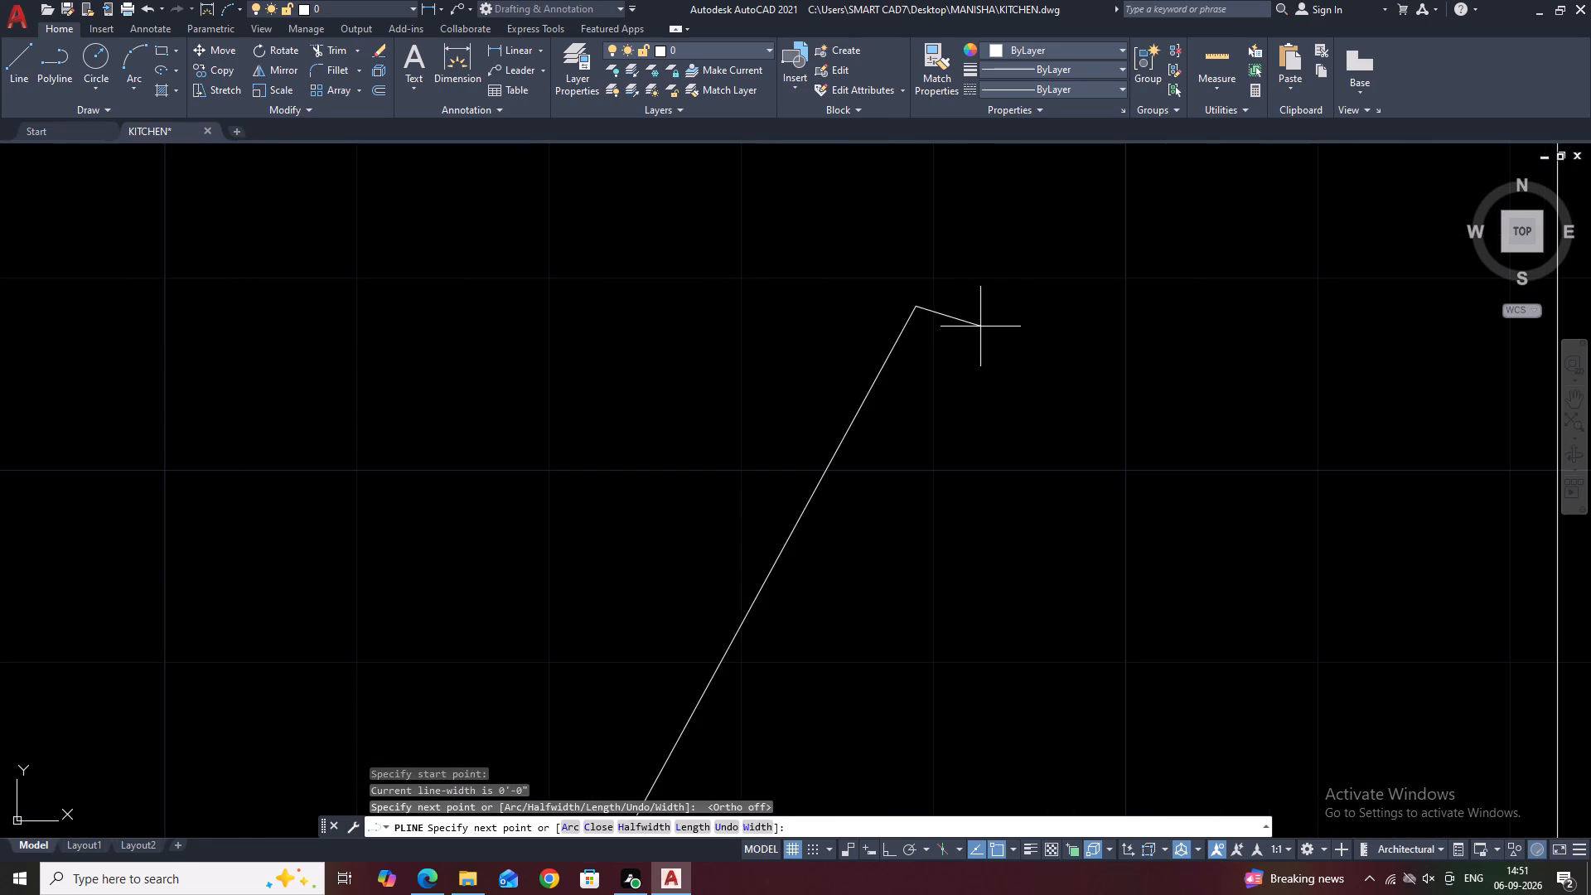
scroll(974, 331, down, 2)
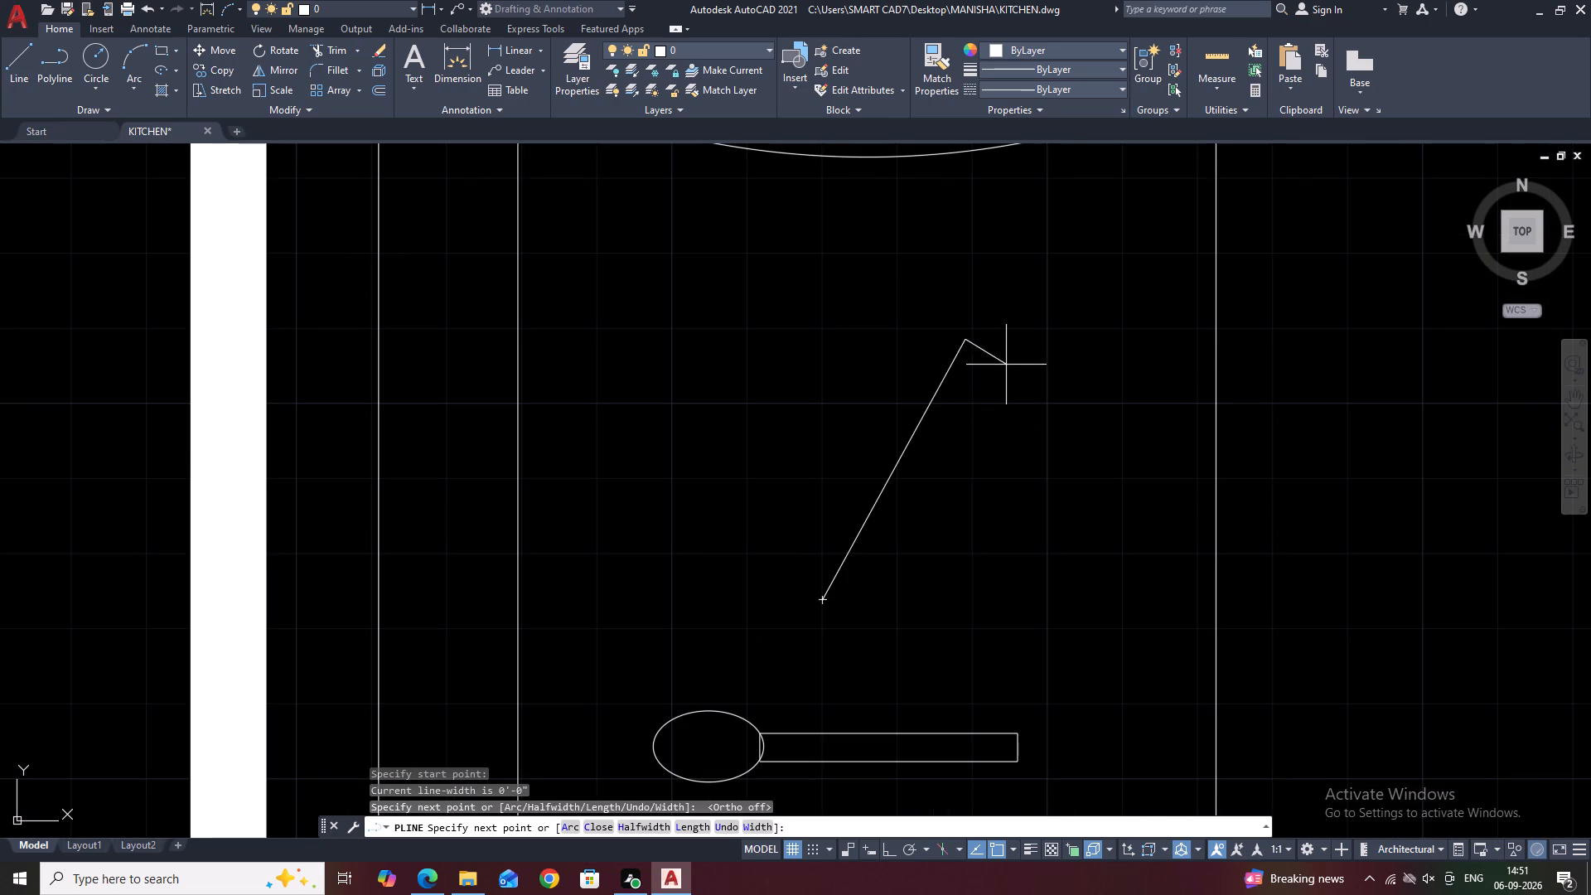
click(1007, 362)
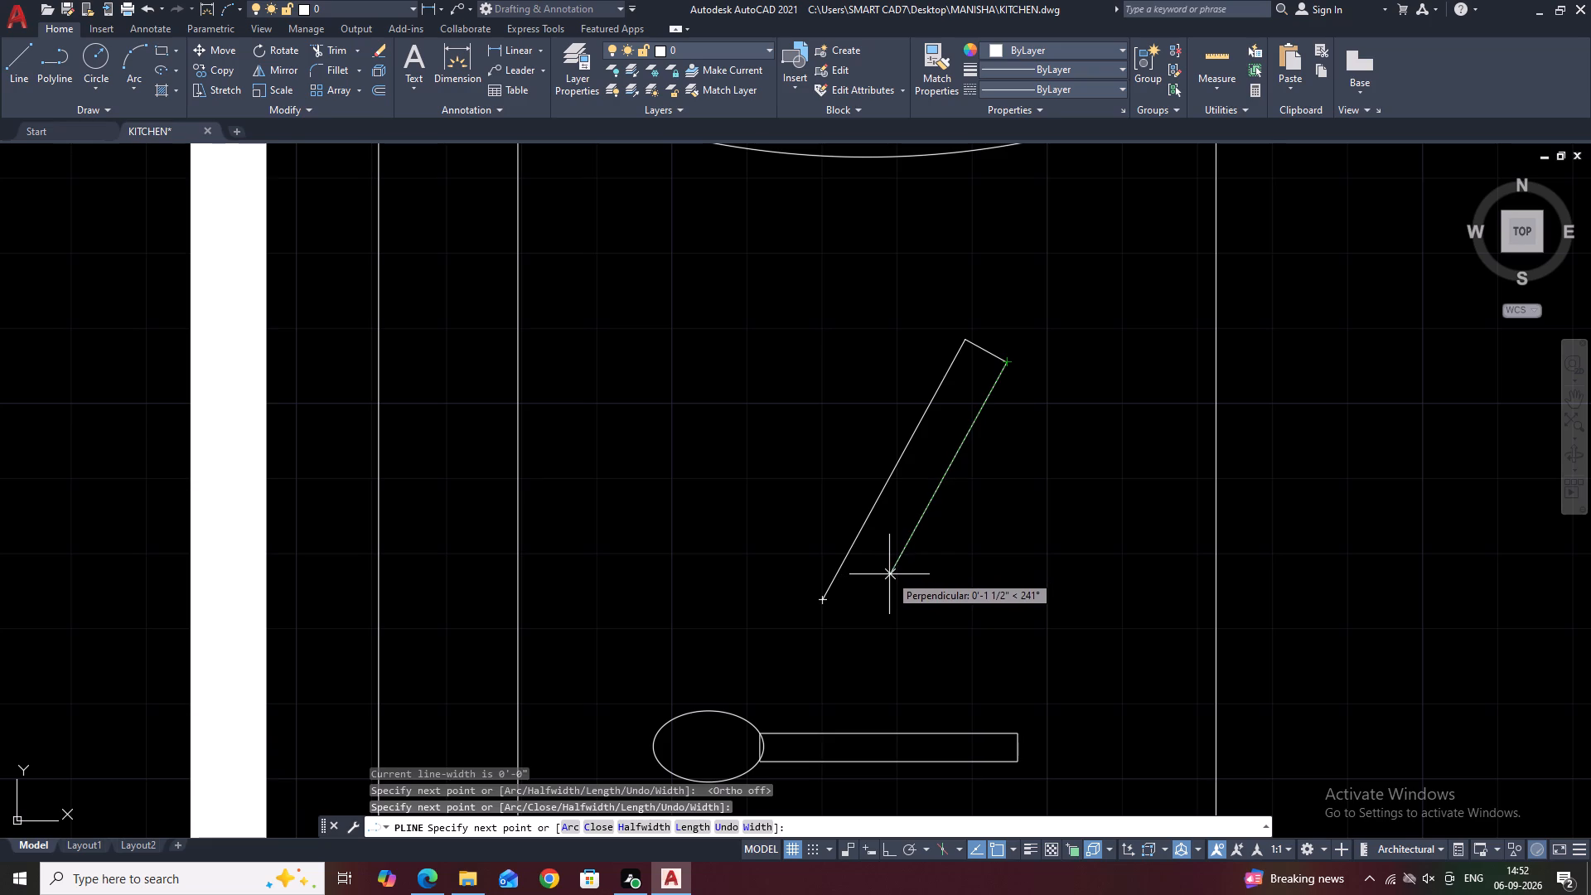
click(989, 394)
click(979, 389)
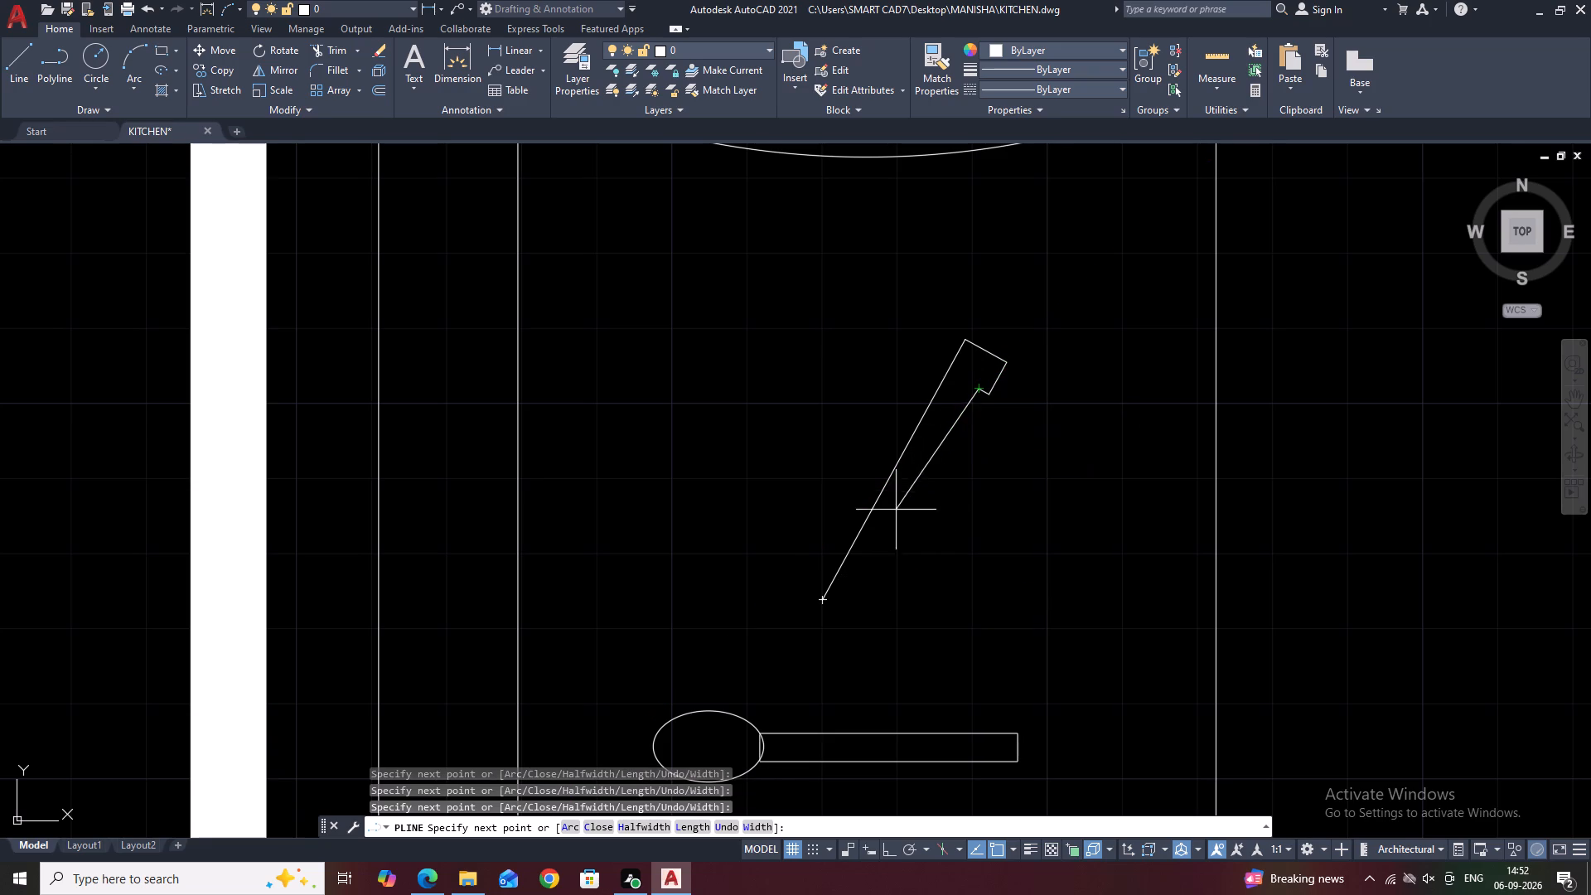
click(827, 600)
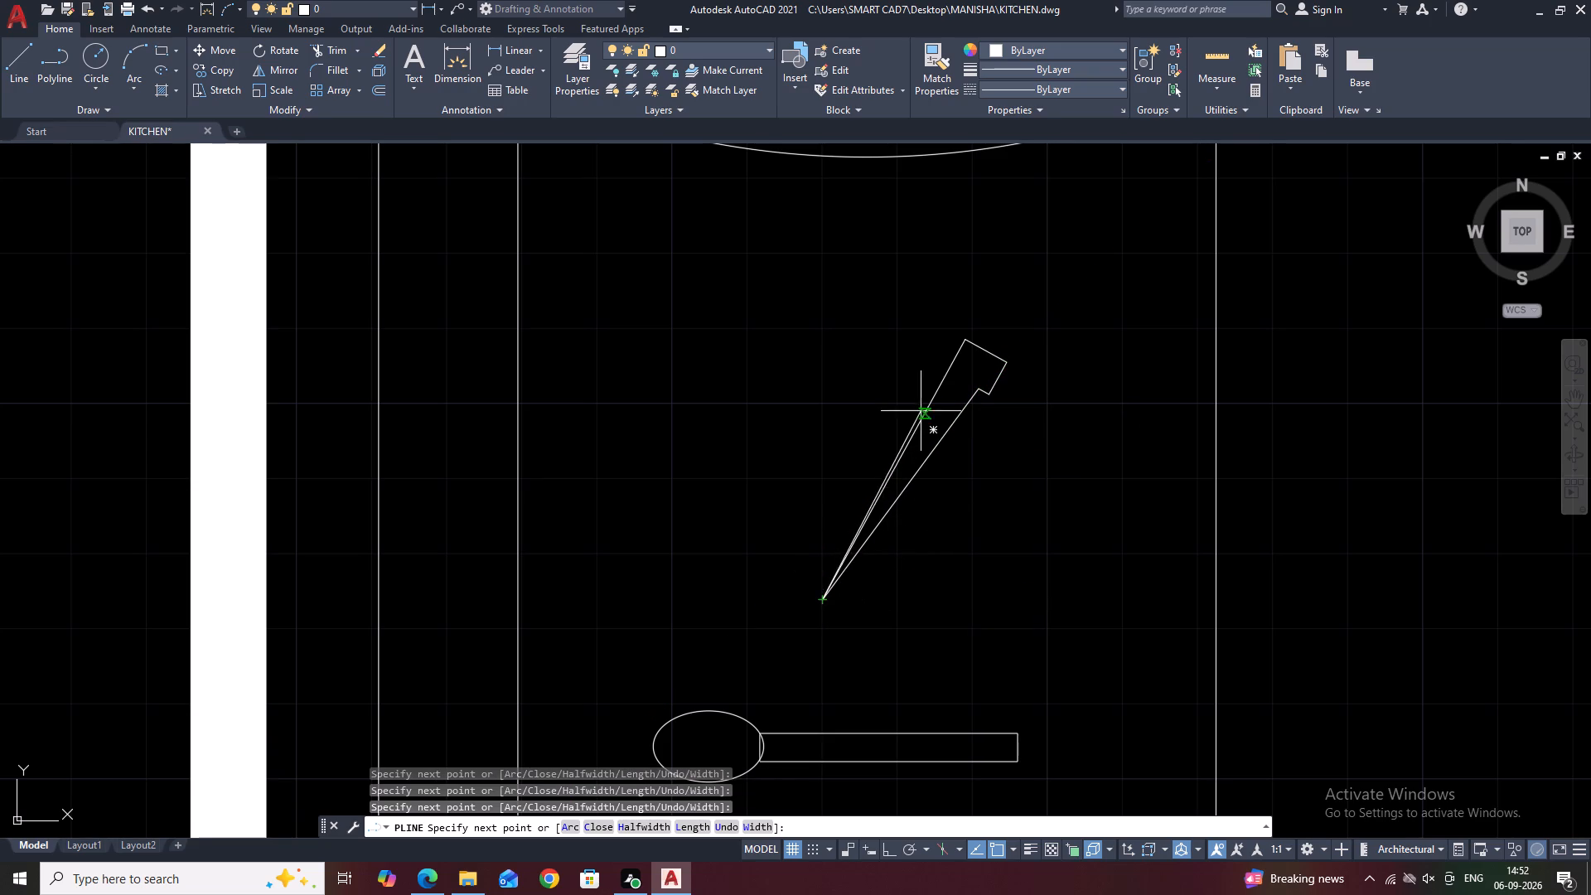
key(space)
Draw a narrow three-sided polyline as the knife's handle, extending from the blade's squared-off upper end along its slant.
key(space)
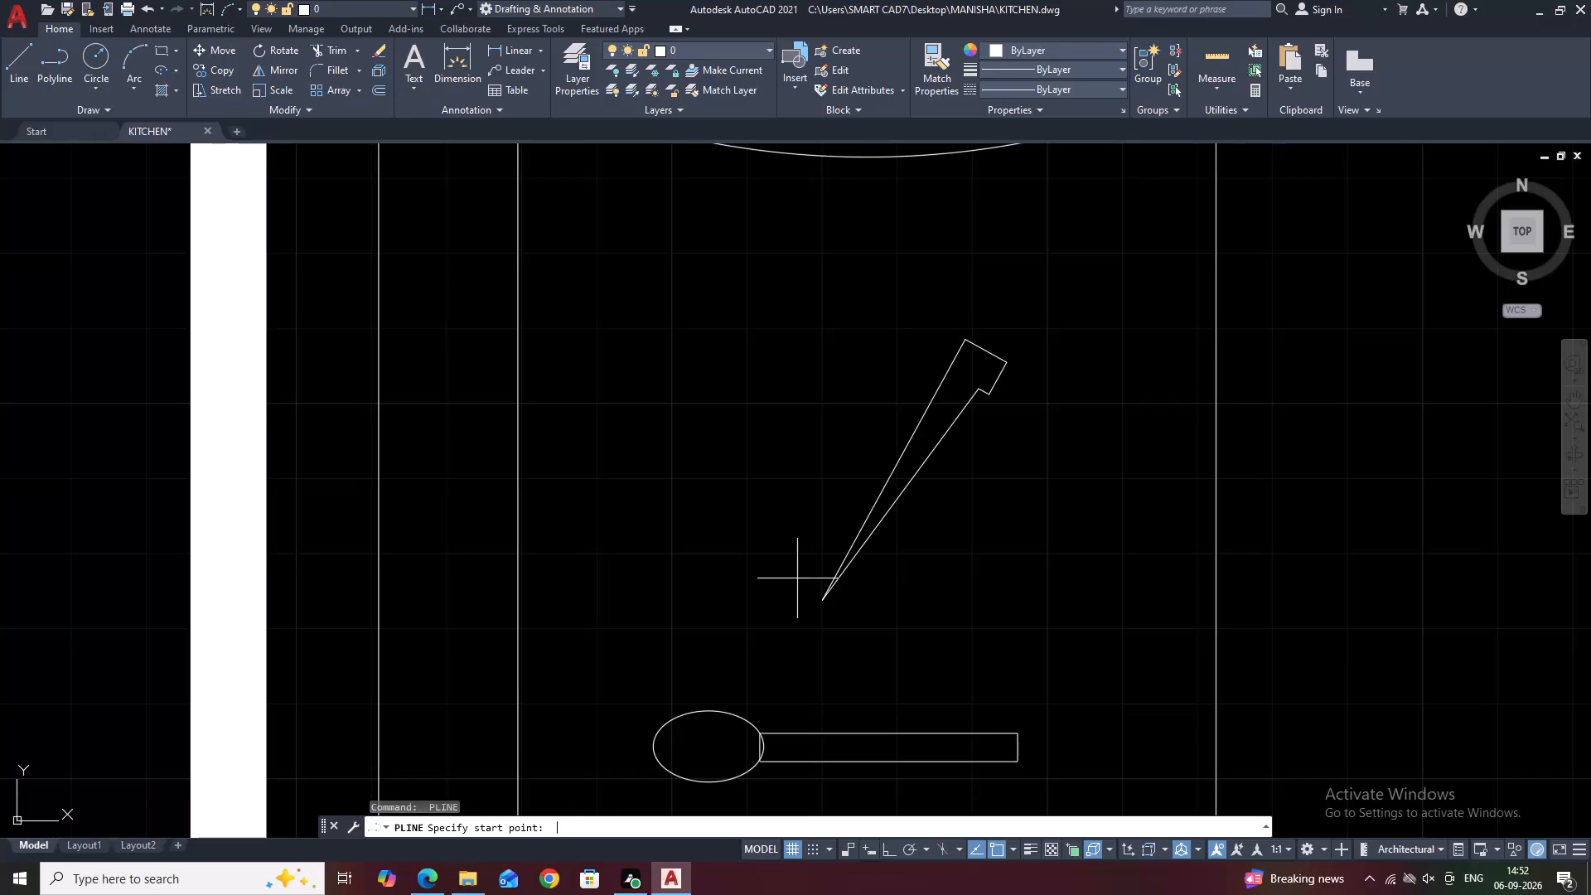
middle_drag(955, 352, 848, 492)
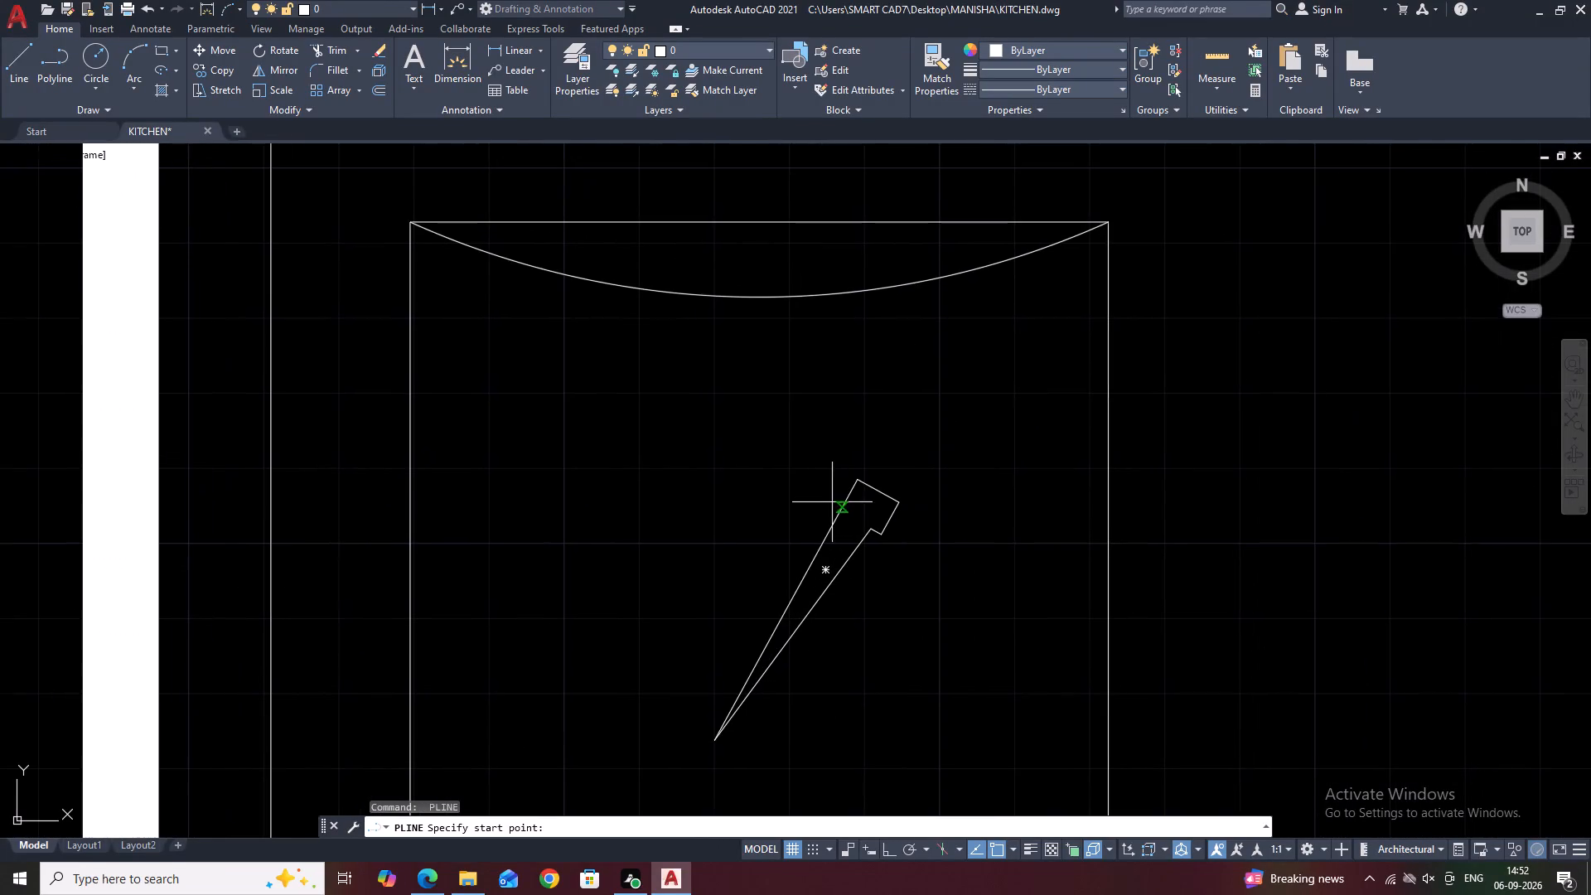
click(878, 486)
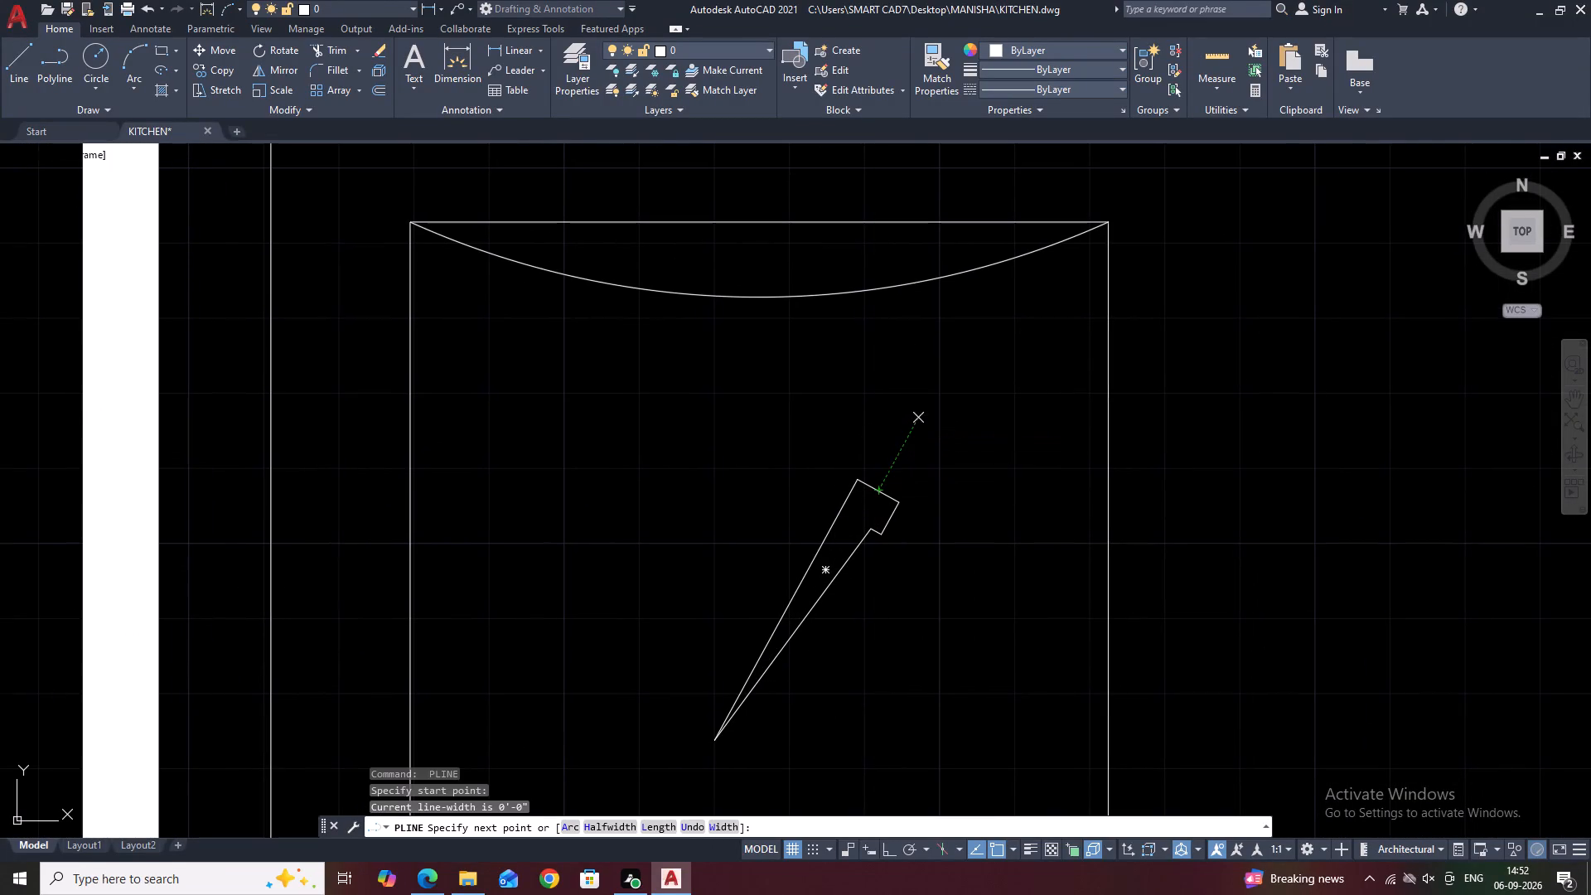
click(915, 416)
click(929, 424)
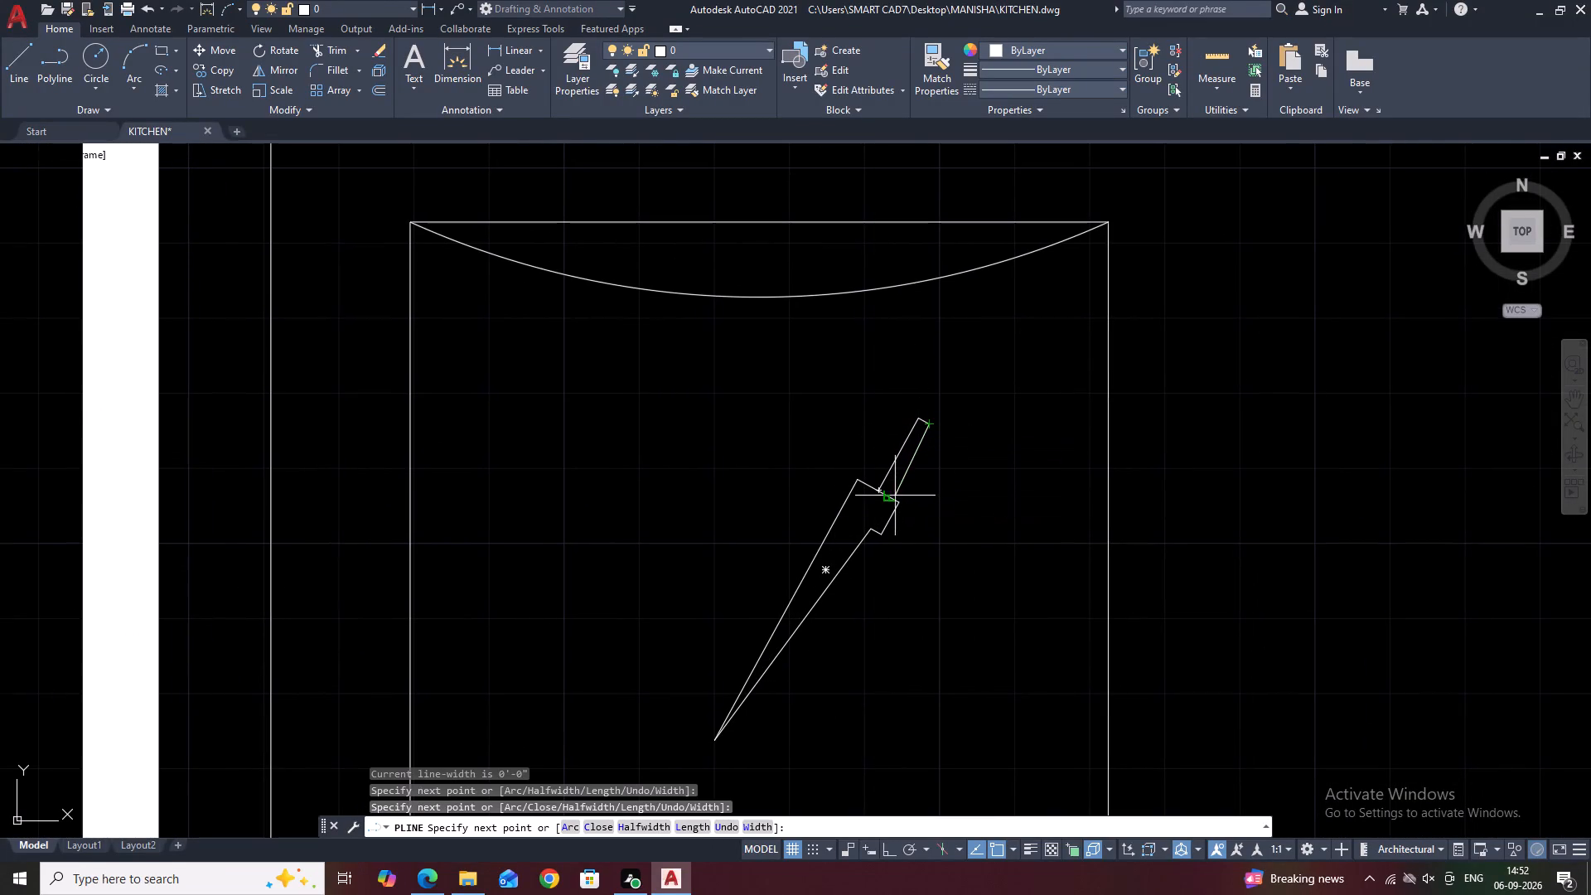
click(891, 497)
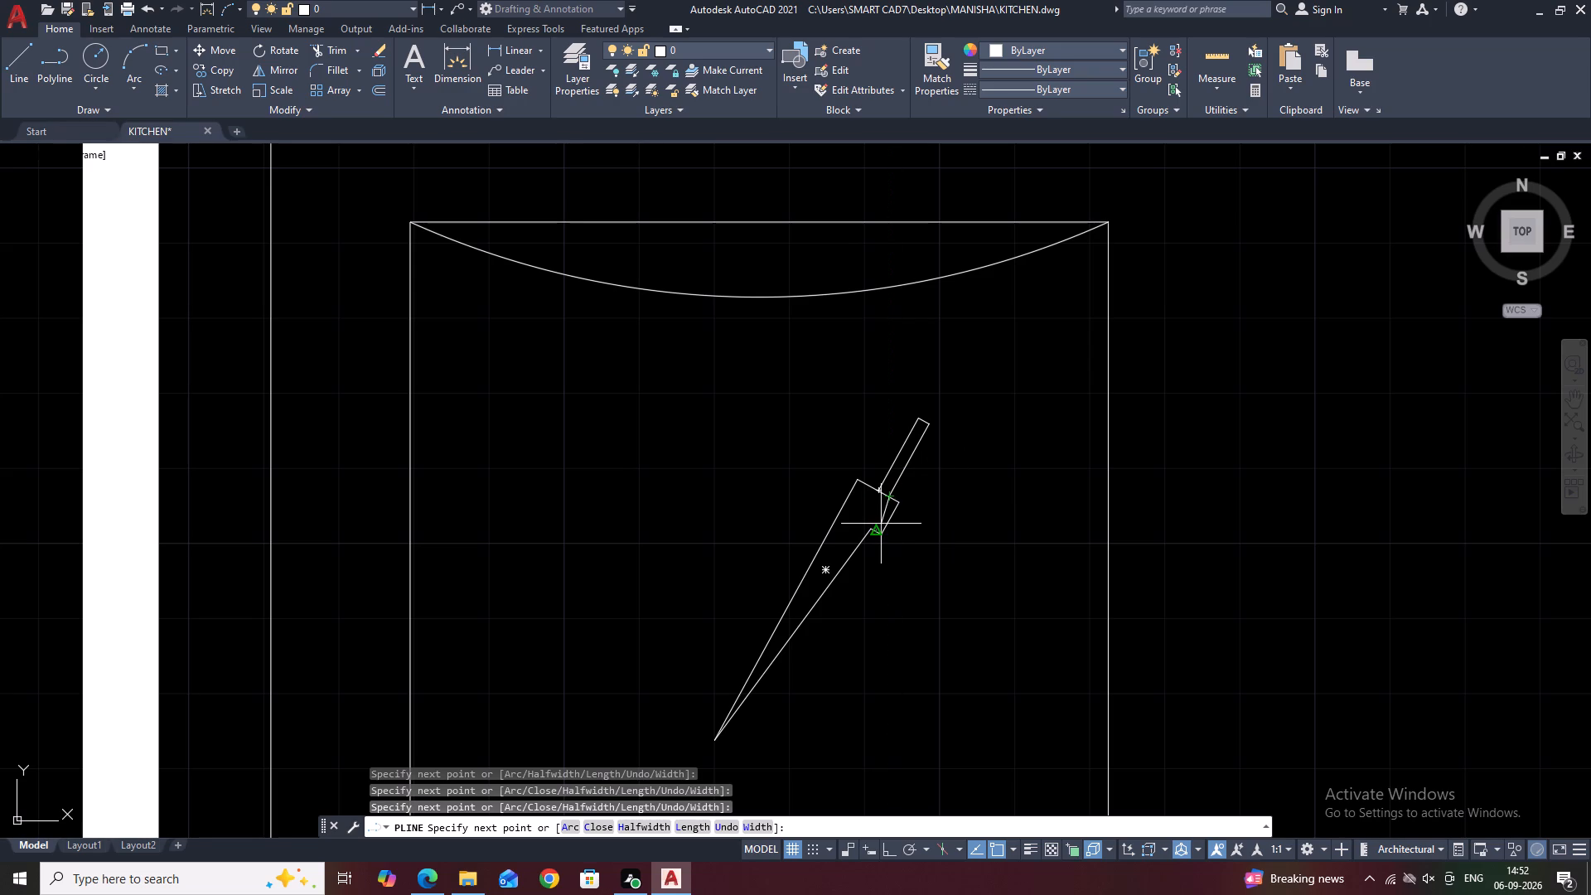
key(space)
Rotate the spoon's ellipse and handle about the bowl's outer end until the handle slopes upward roughly parallel to the knife.
scroll(853, 510, down, 4)
middle_drag(834, 577, 789, 536)
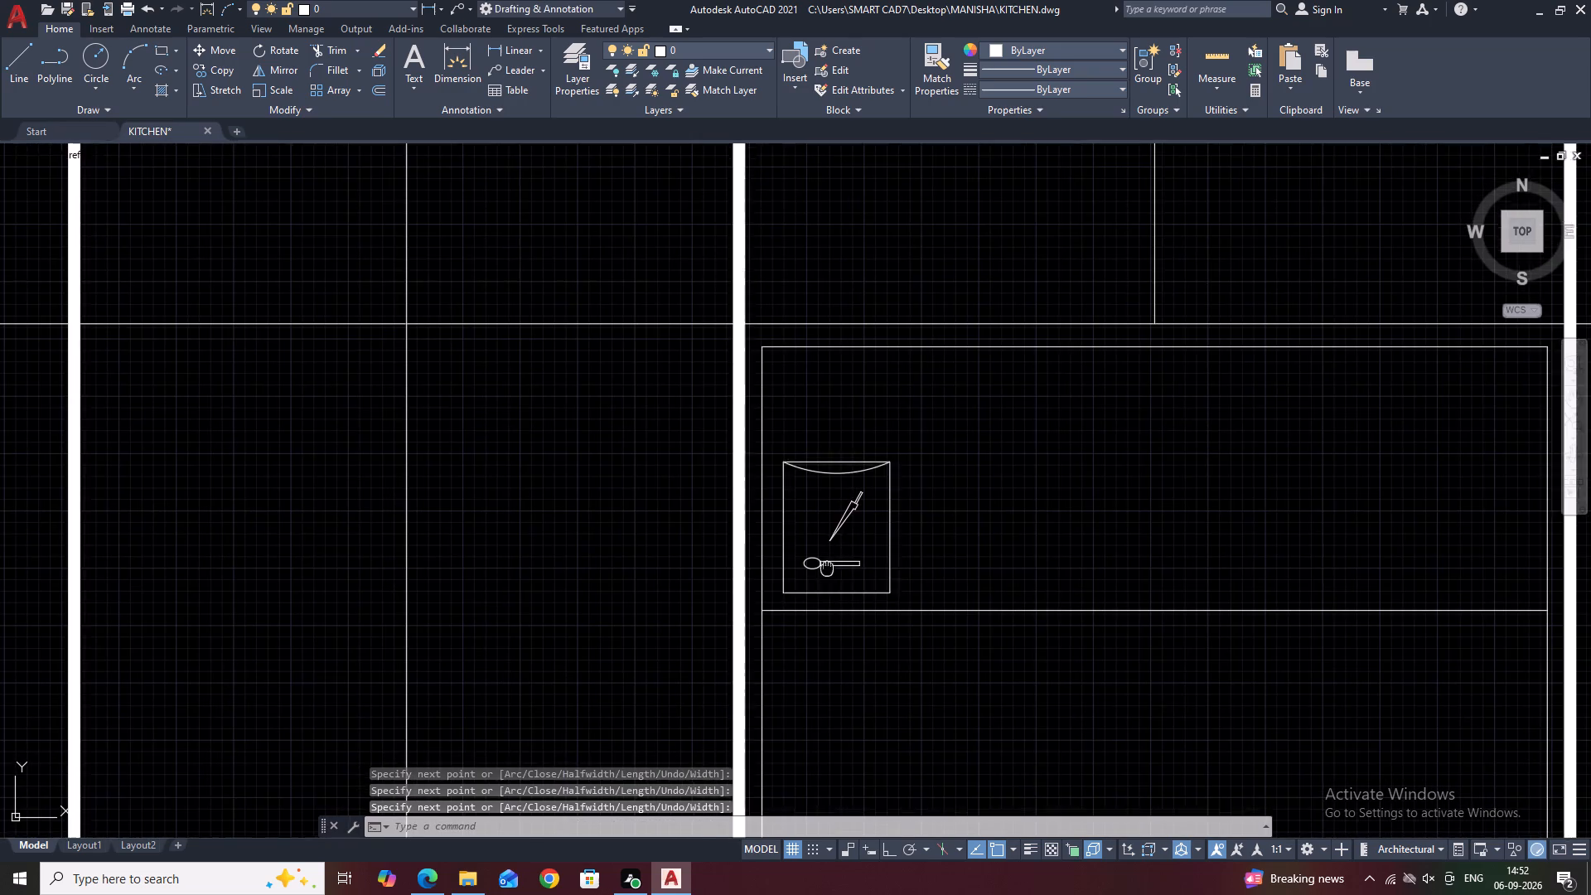
middle_drag(789, 536, 780, 530)
scroll(764, 519, up, 2)
drag(702, 481, 709, 492)
click(878, 568)
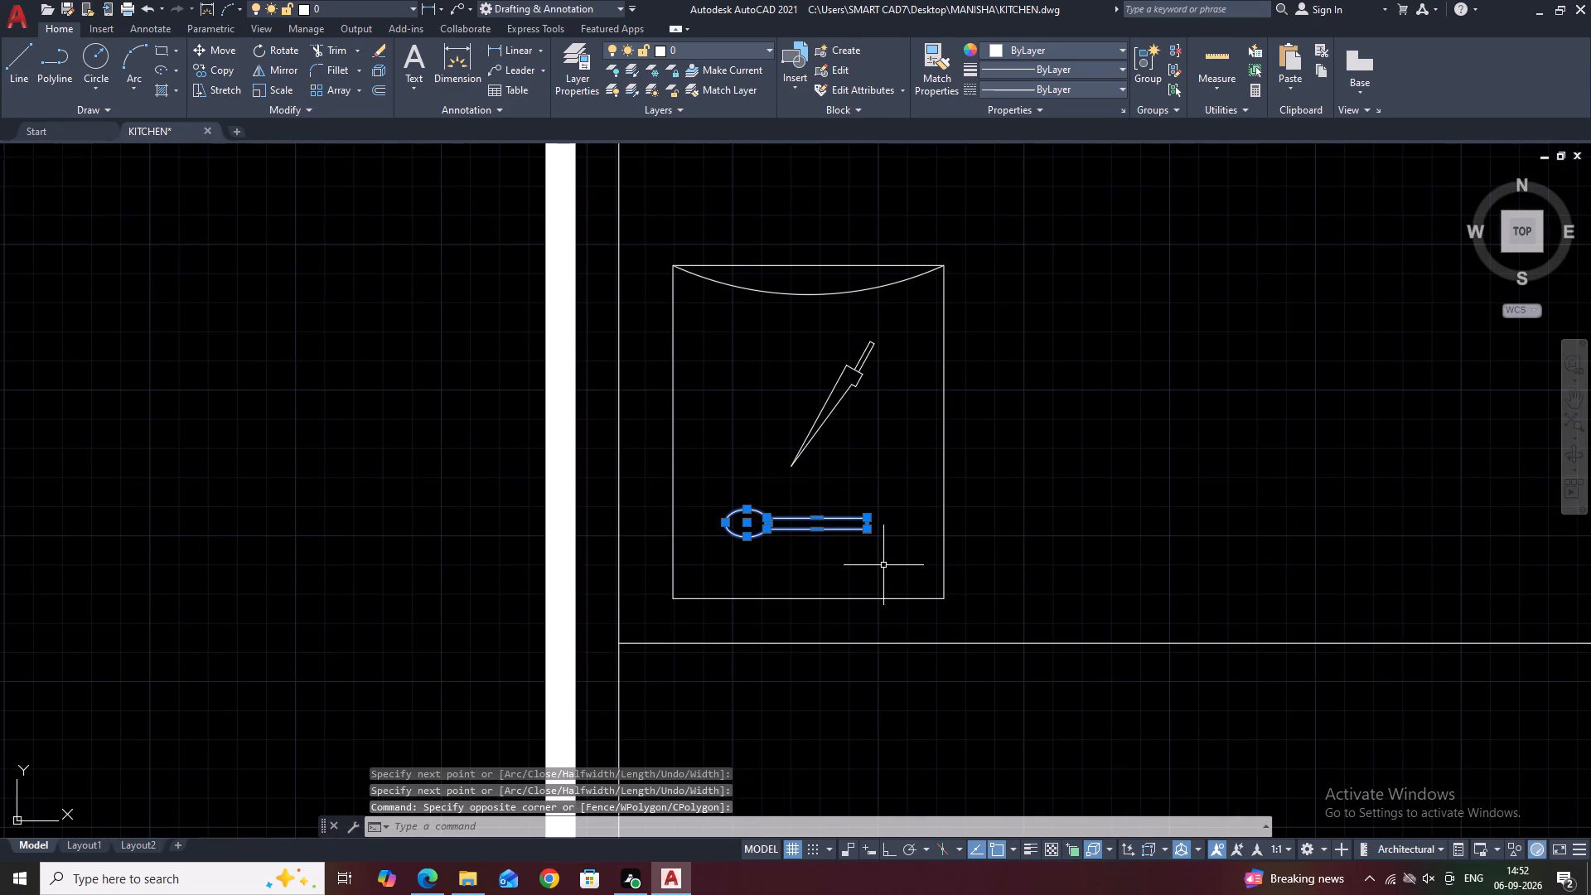
text(RO)
key(space)
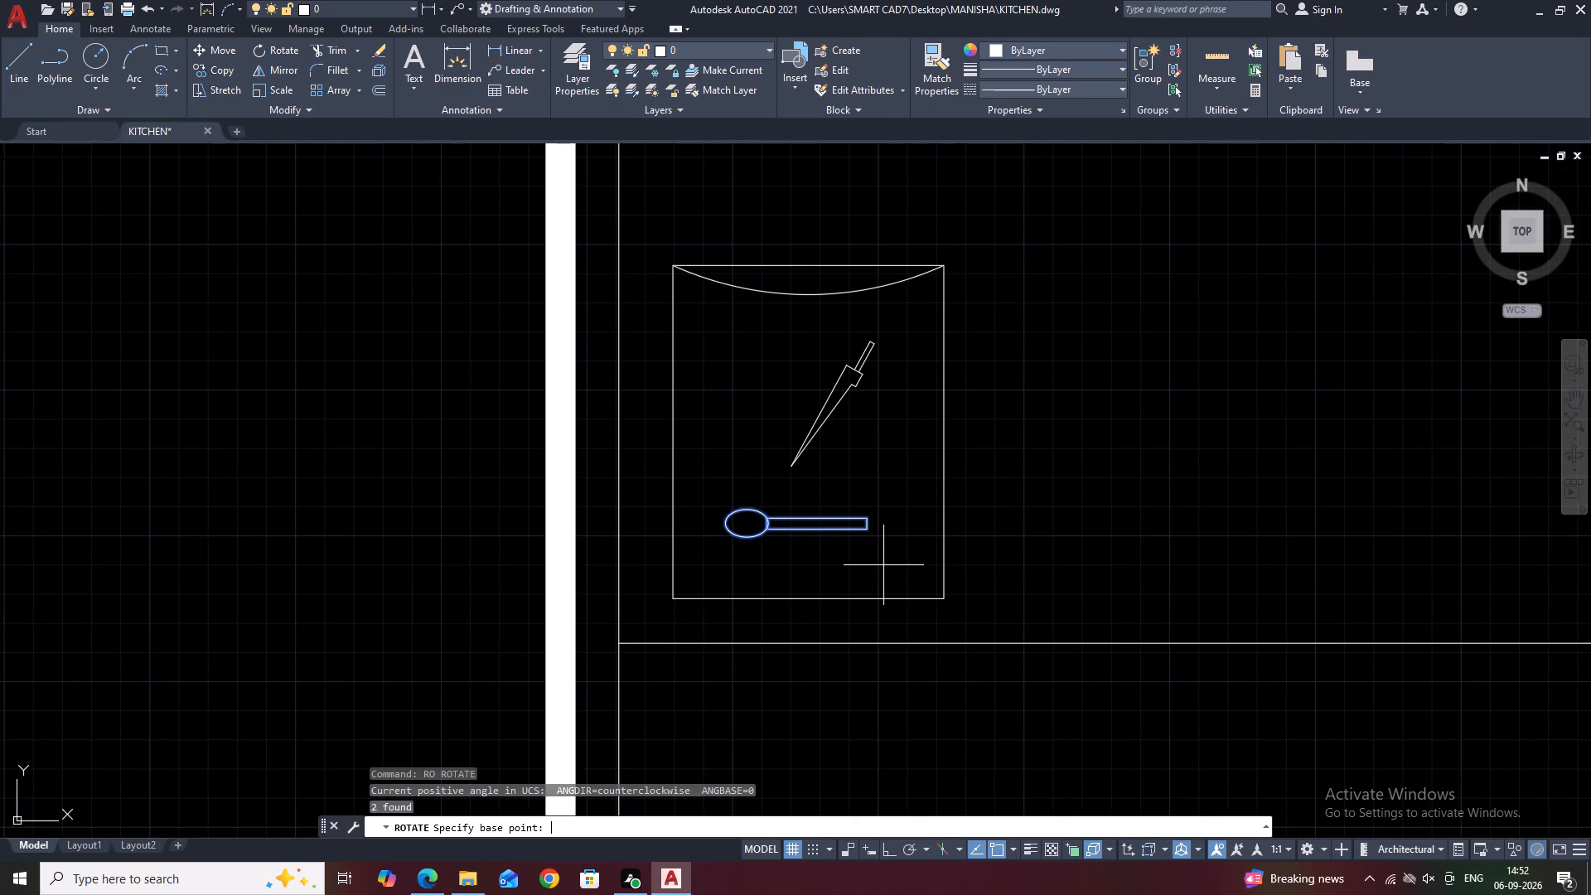
click(728, 524)
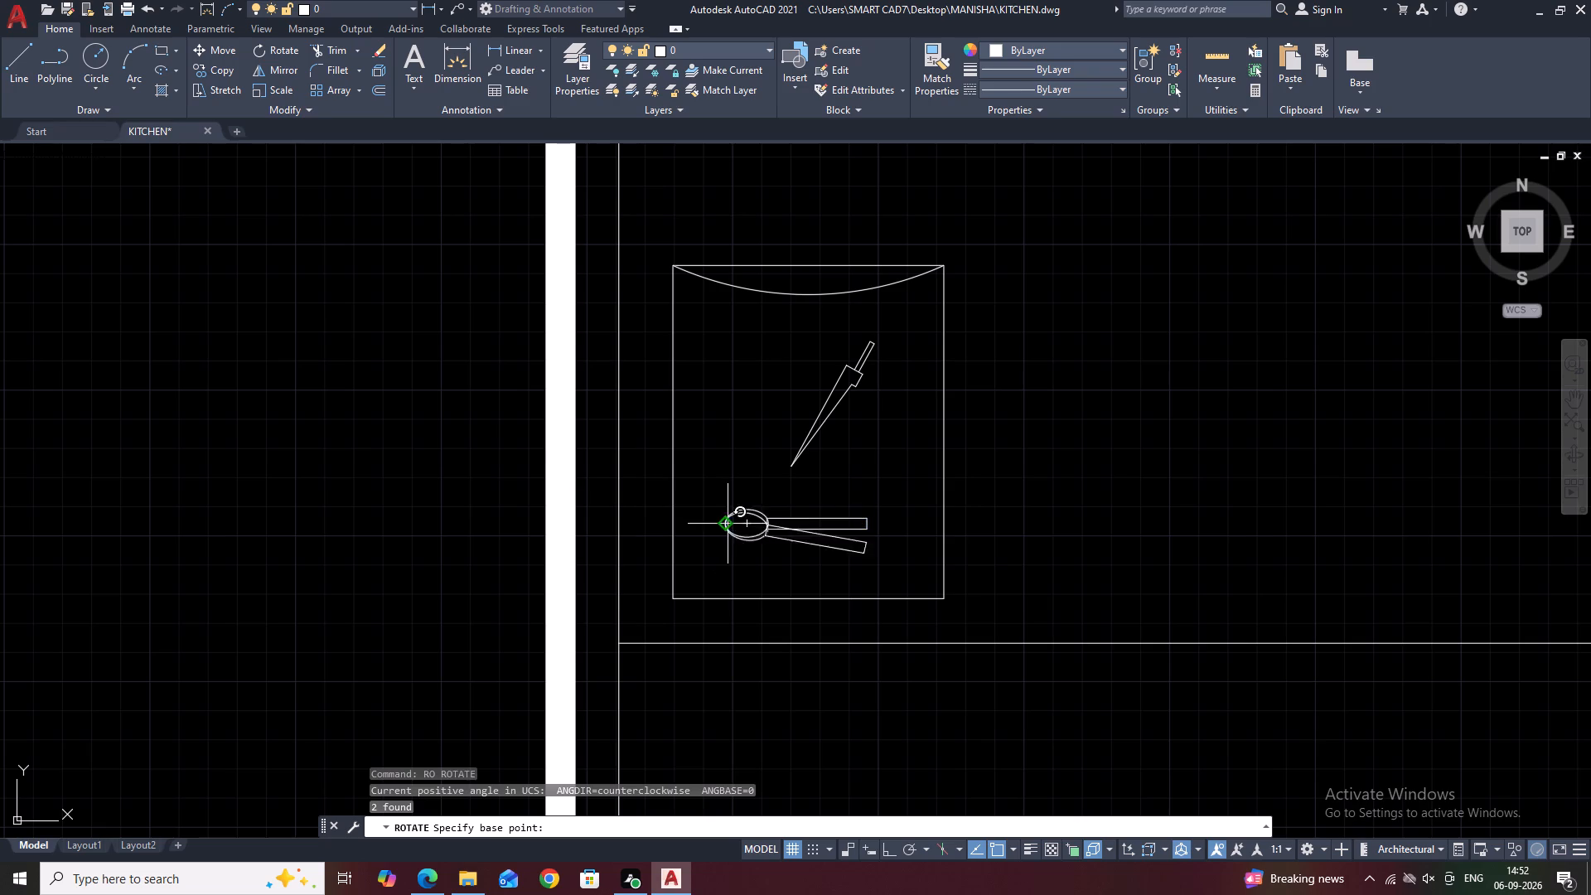
click(797, 387)
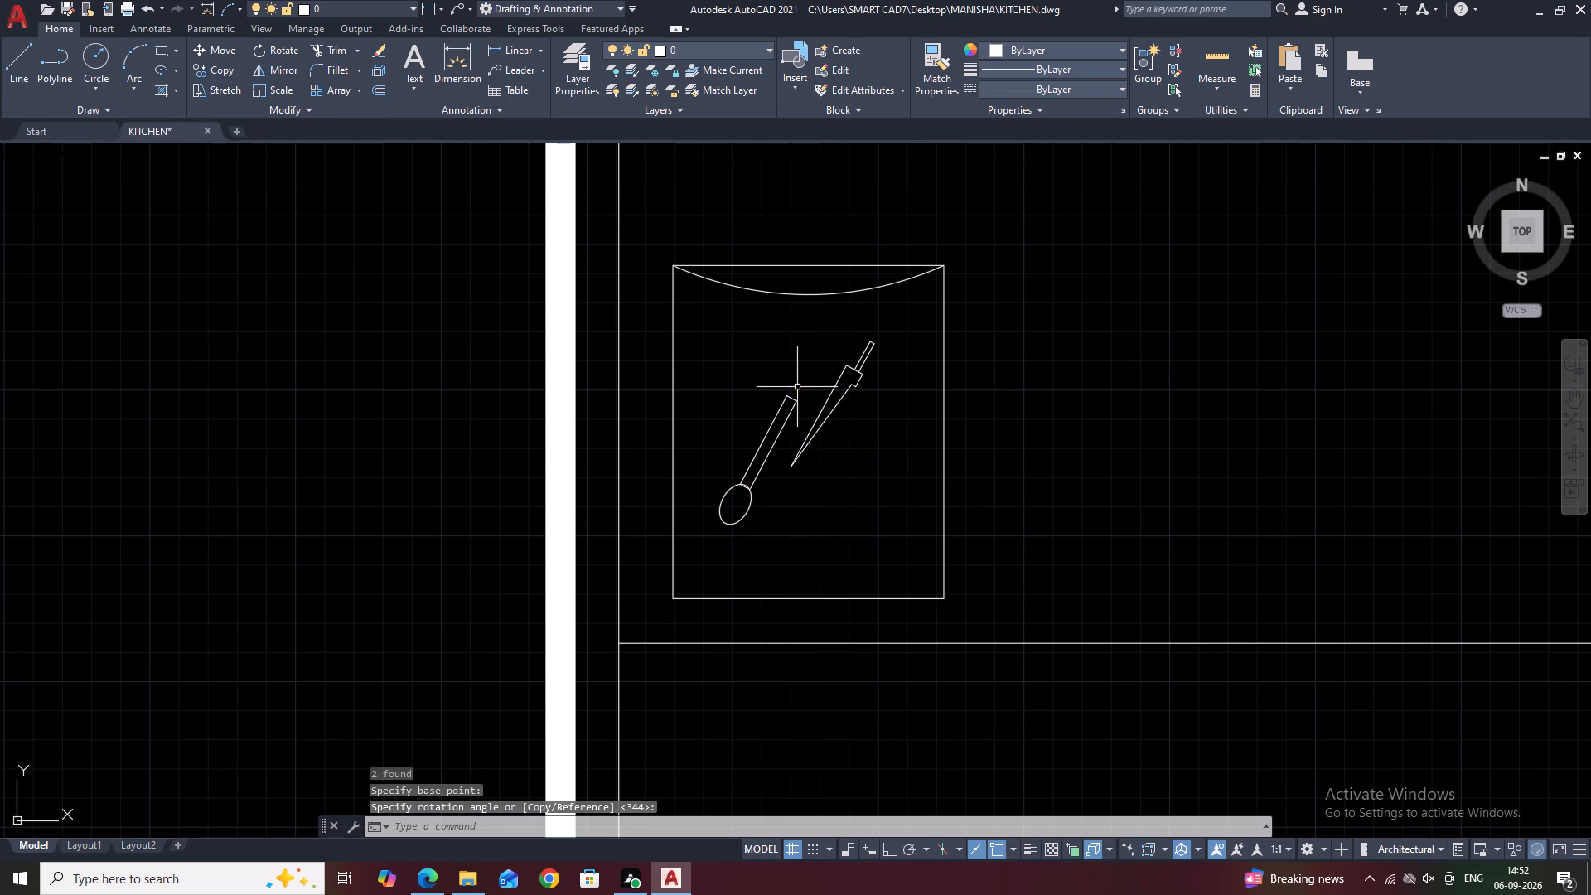
Move the knife blade and handle down and away from the spoon, near the container rectangle's right edge.
middle_drag(843, 369, 845, 394)
click(885, 358)
click(854, 438)
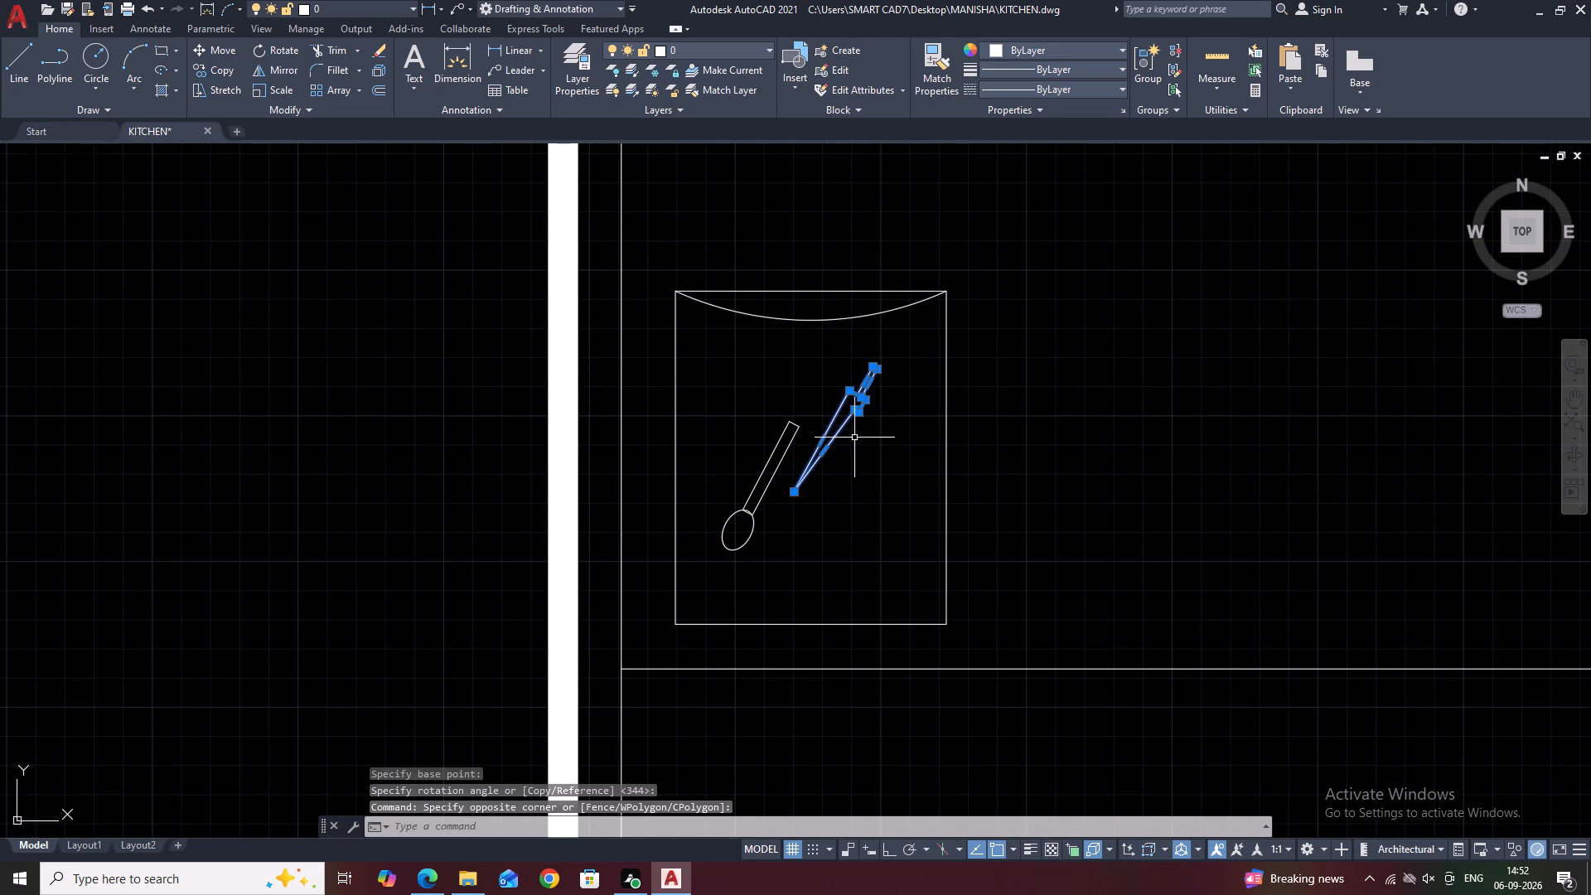
text(M)
key(space)
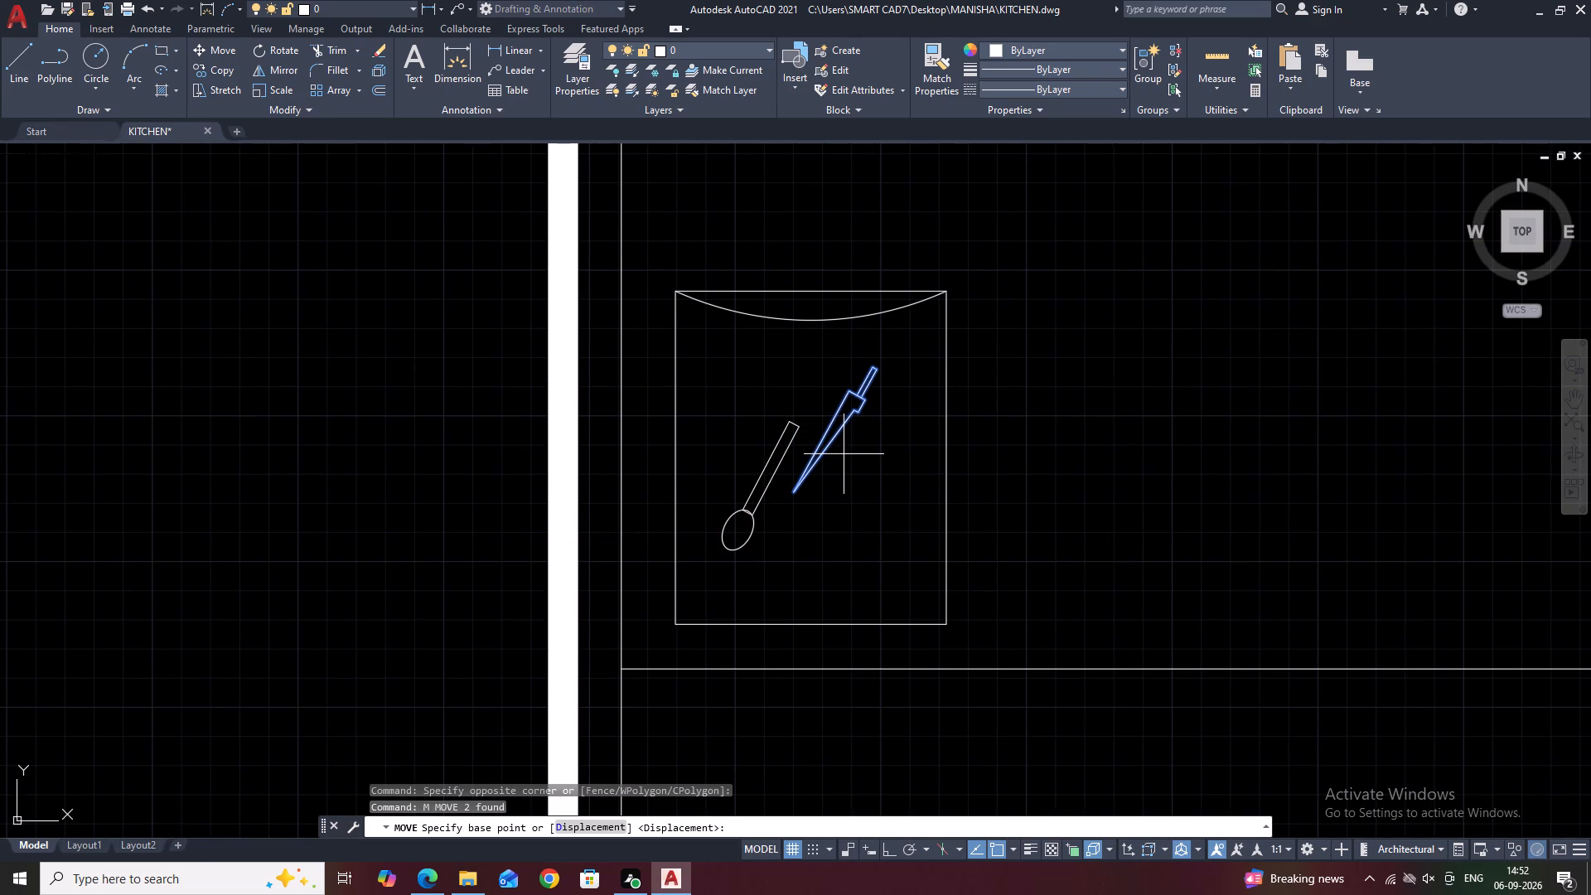
click(795, 492)
click(855, 549)
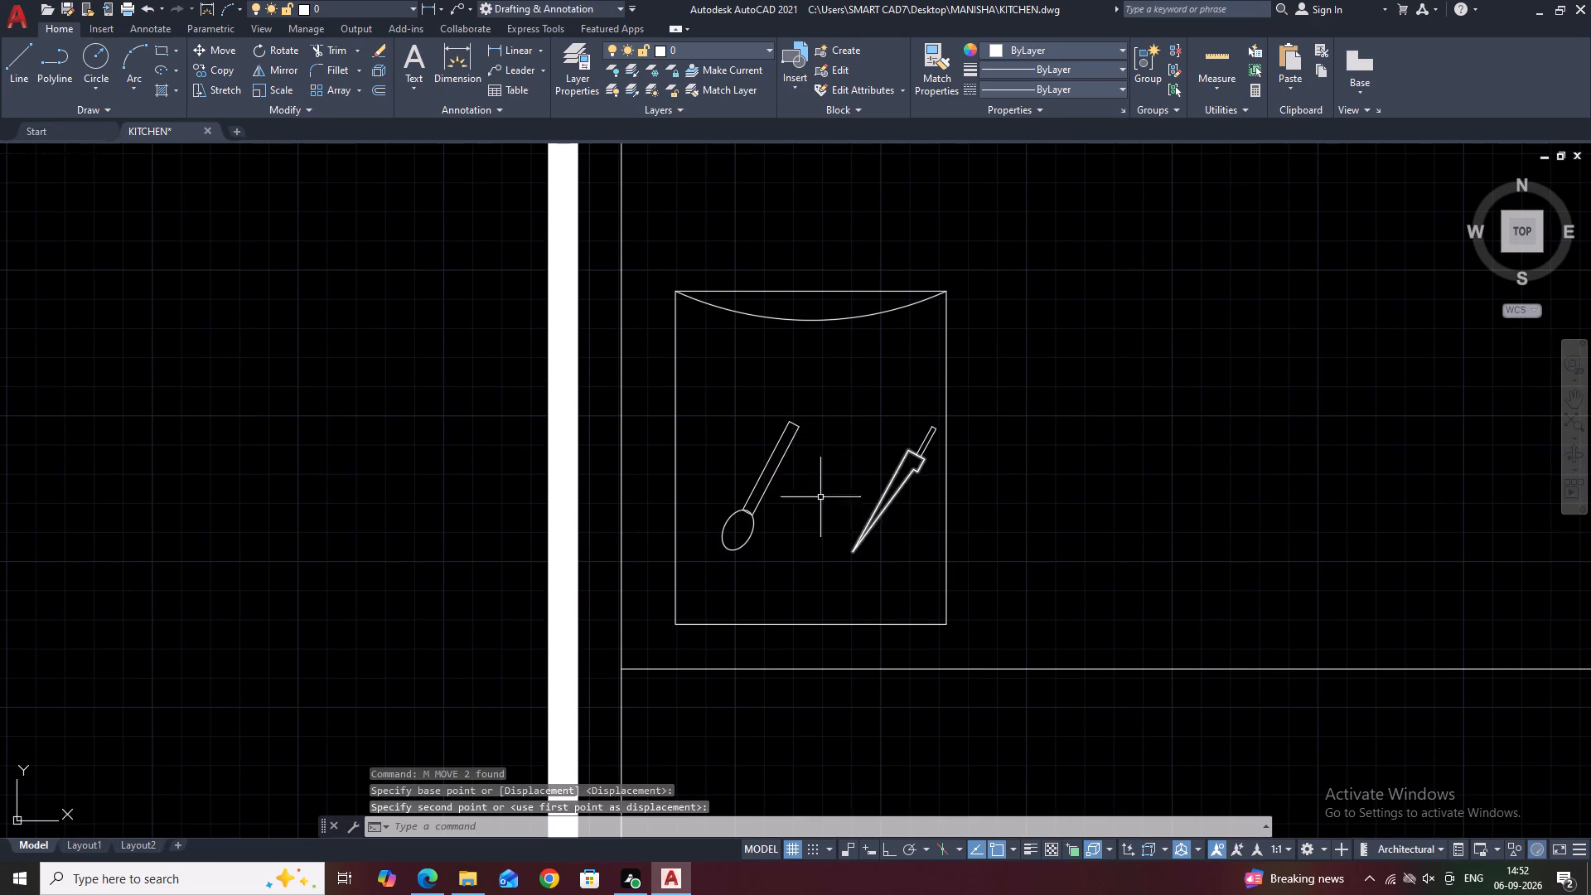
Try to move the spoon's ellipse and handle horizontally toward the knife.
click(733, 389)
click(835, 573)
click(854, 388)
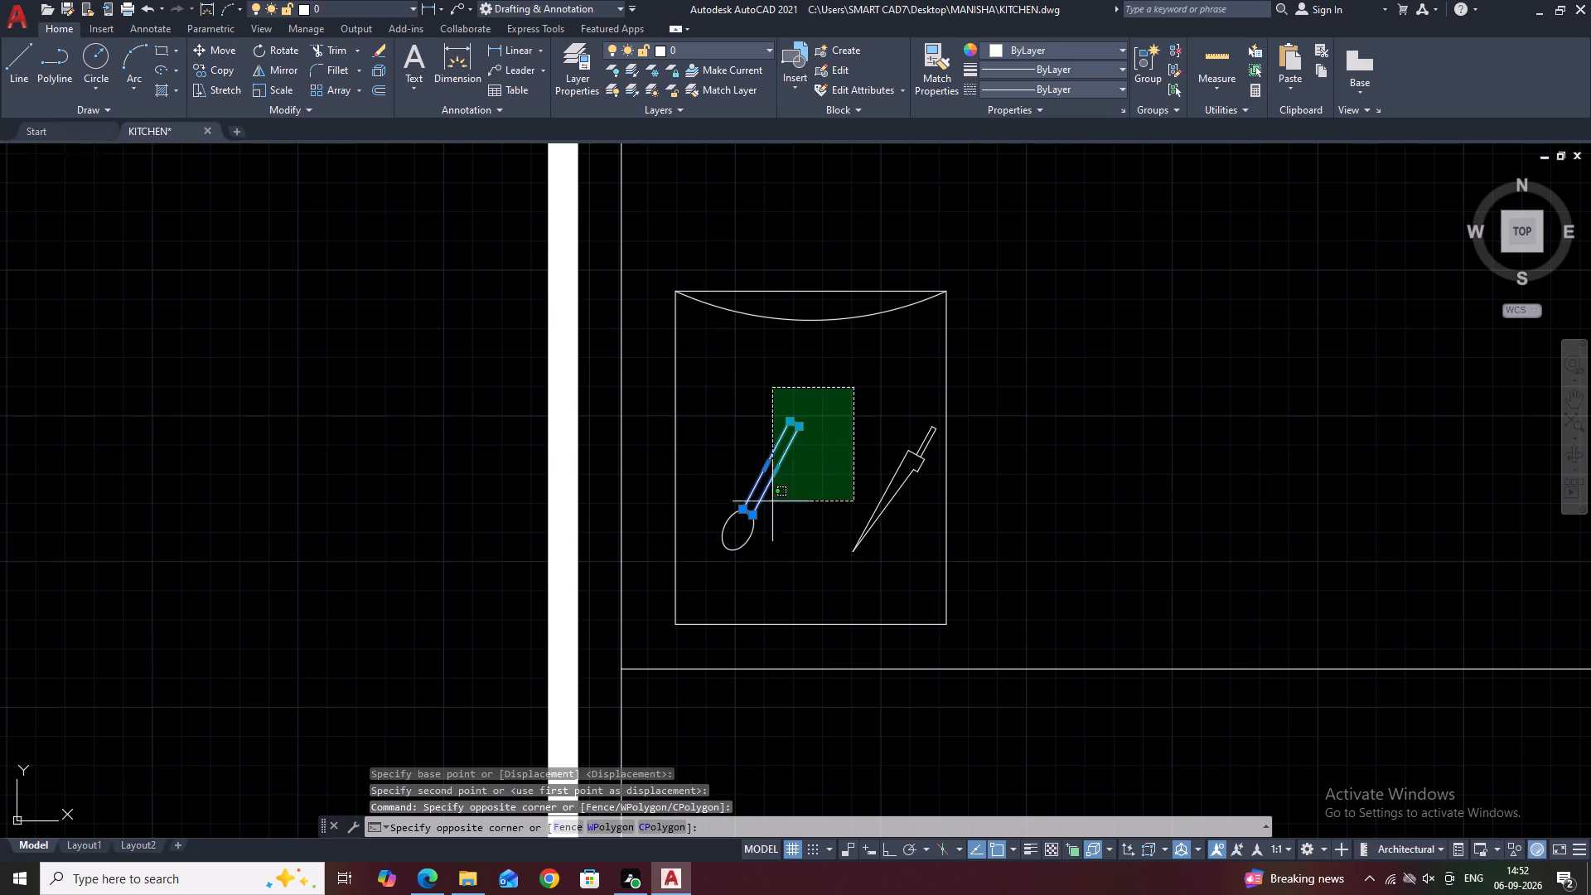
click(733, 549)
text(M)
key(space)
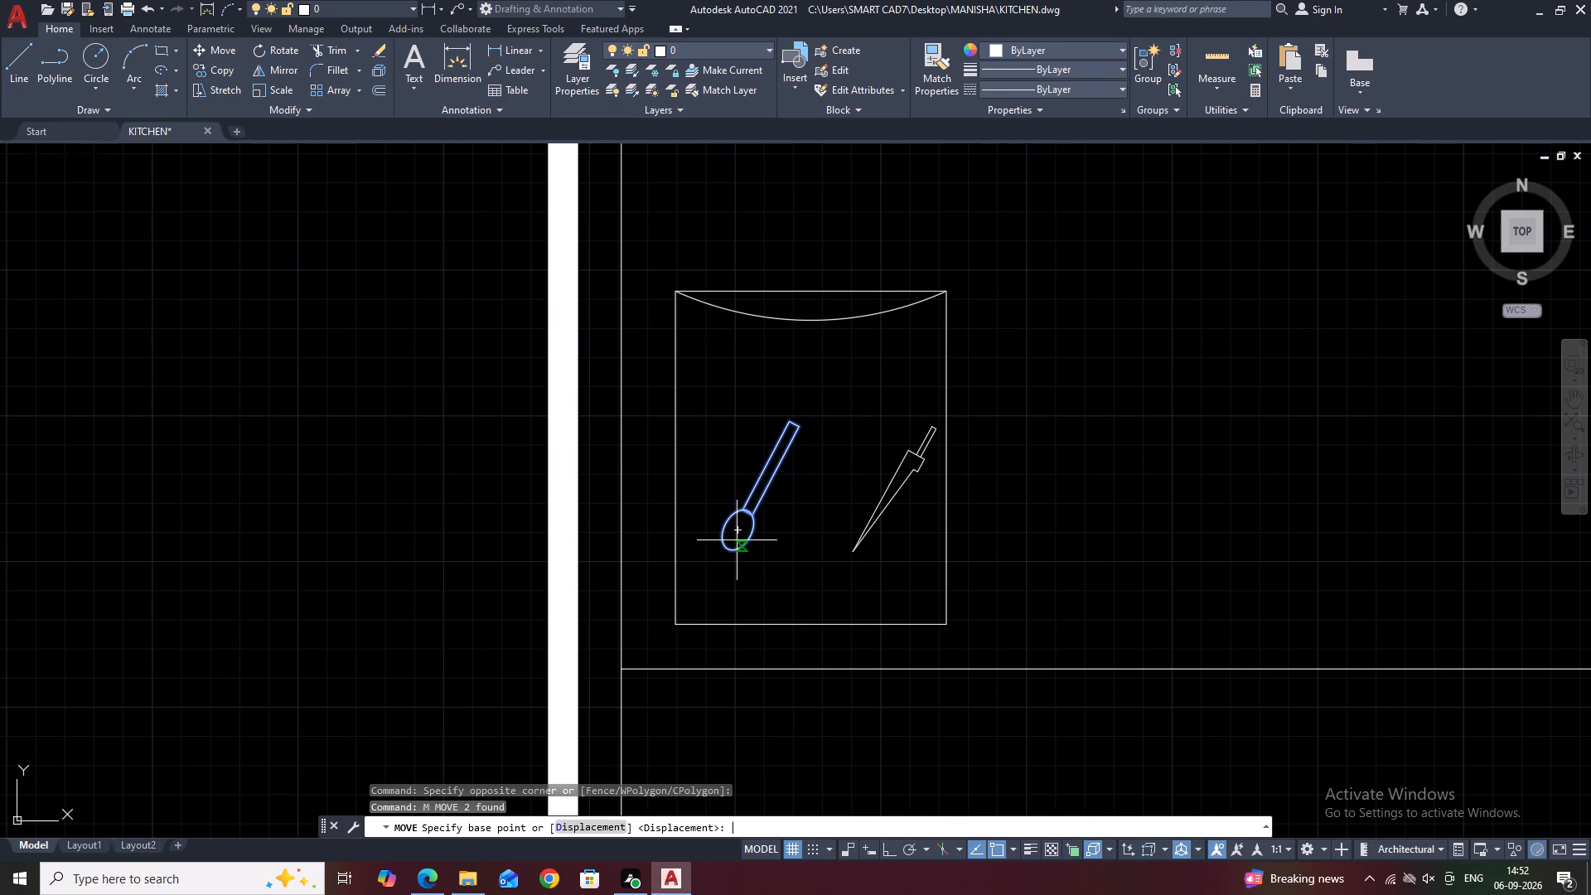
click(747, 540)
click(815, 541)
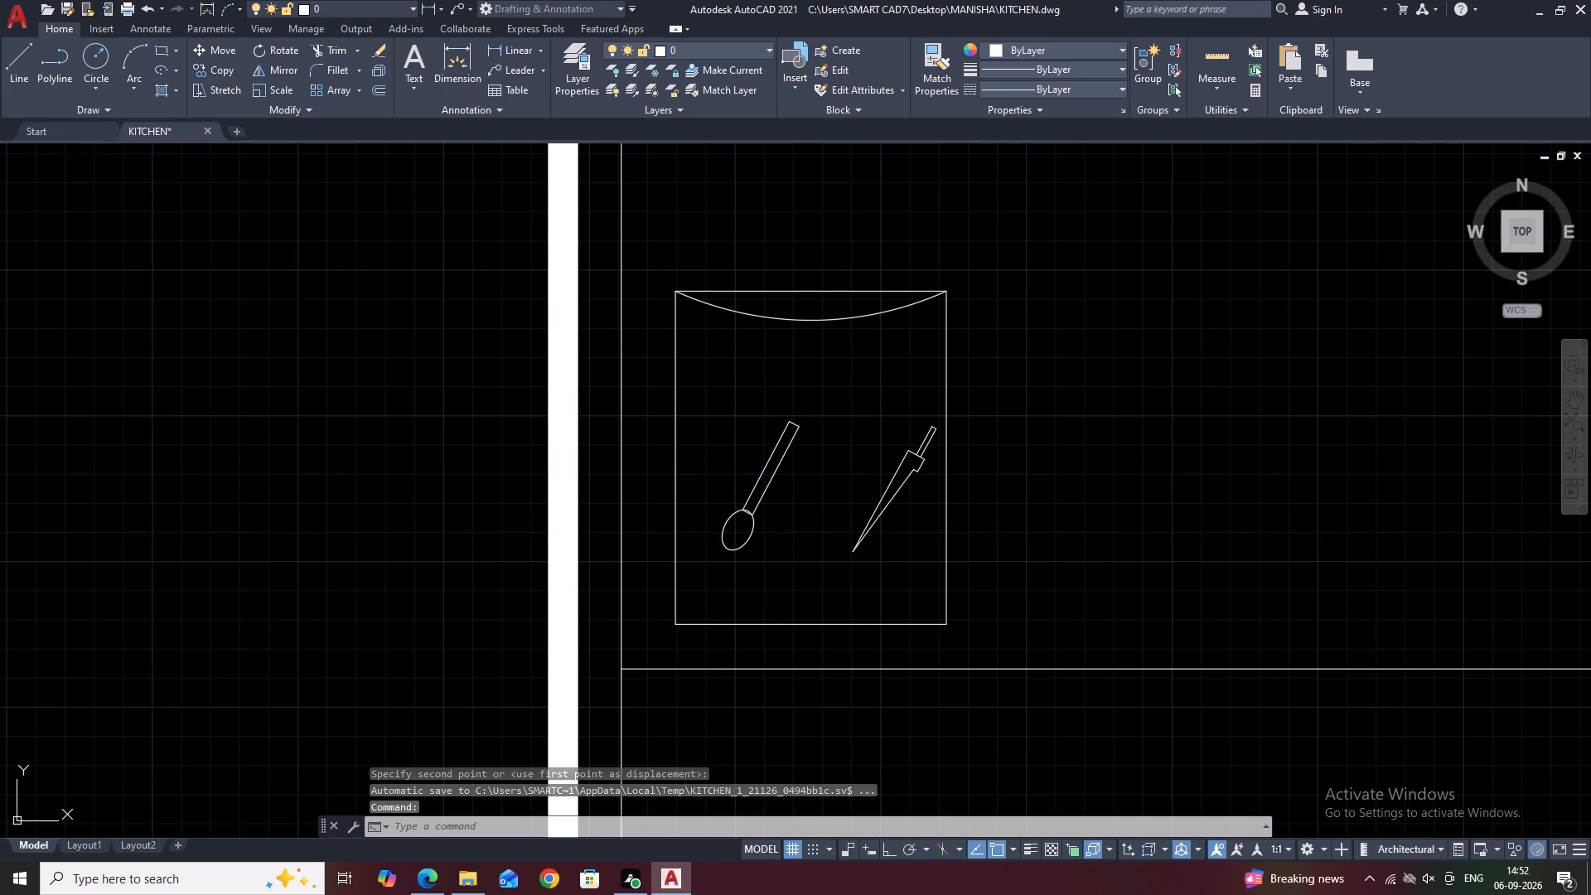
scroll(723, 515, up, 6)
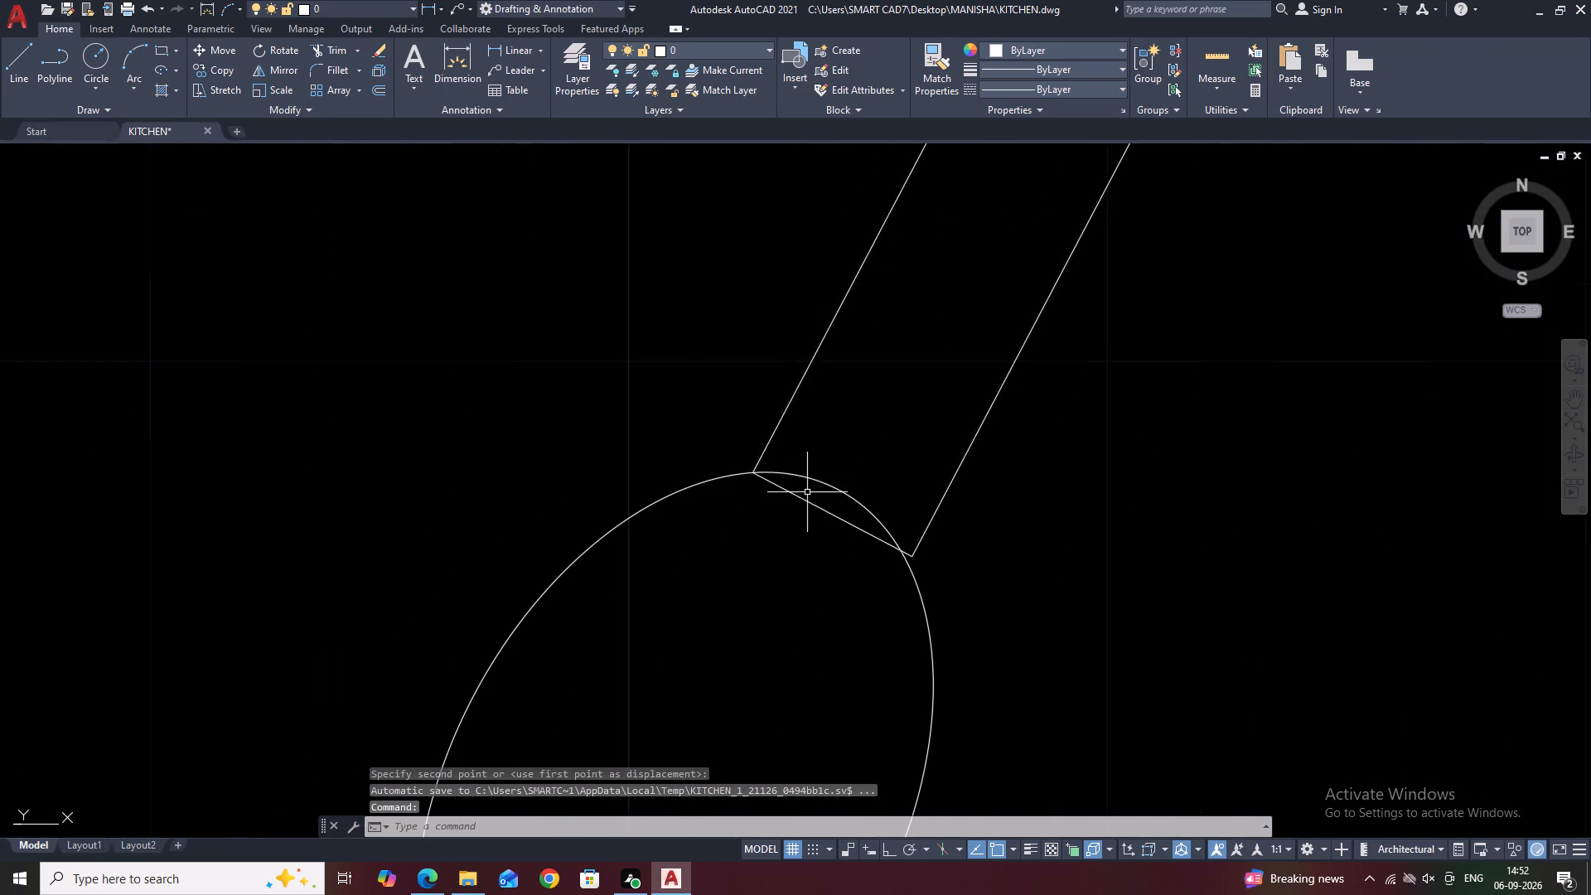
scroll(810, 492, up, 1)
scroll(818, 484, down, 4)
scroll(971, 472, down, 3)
Draw a second upright rectangle to the right of the utensil container, about as tall and slightly narrower, just above the shelf line.
middle_drag(1060, 418, 800, 522)
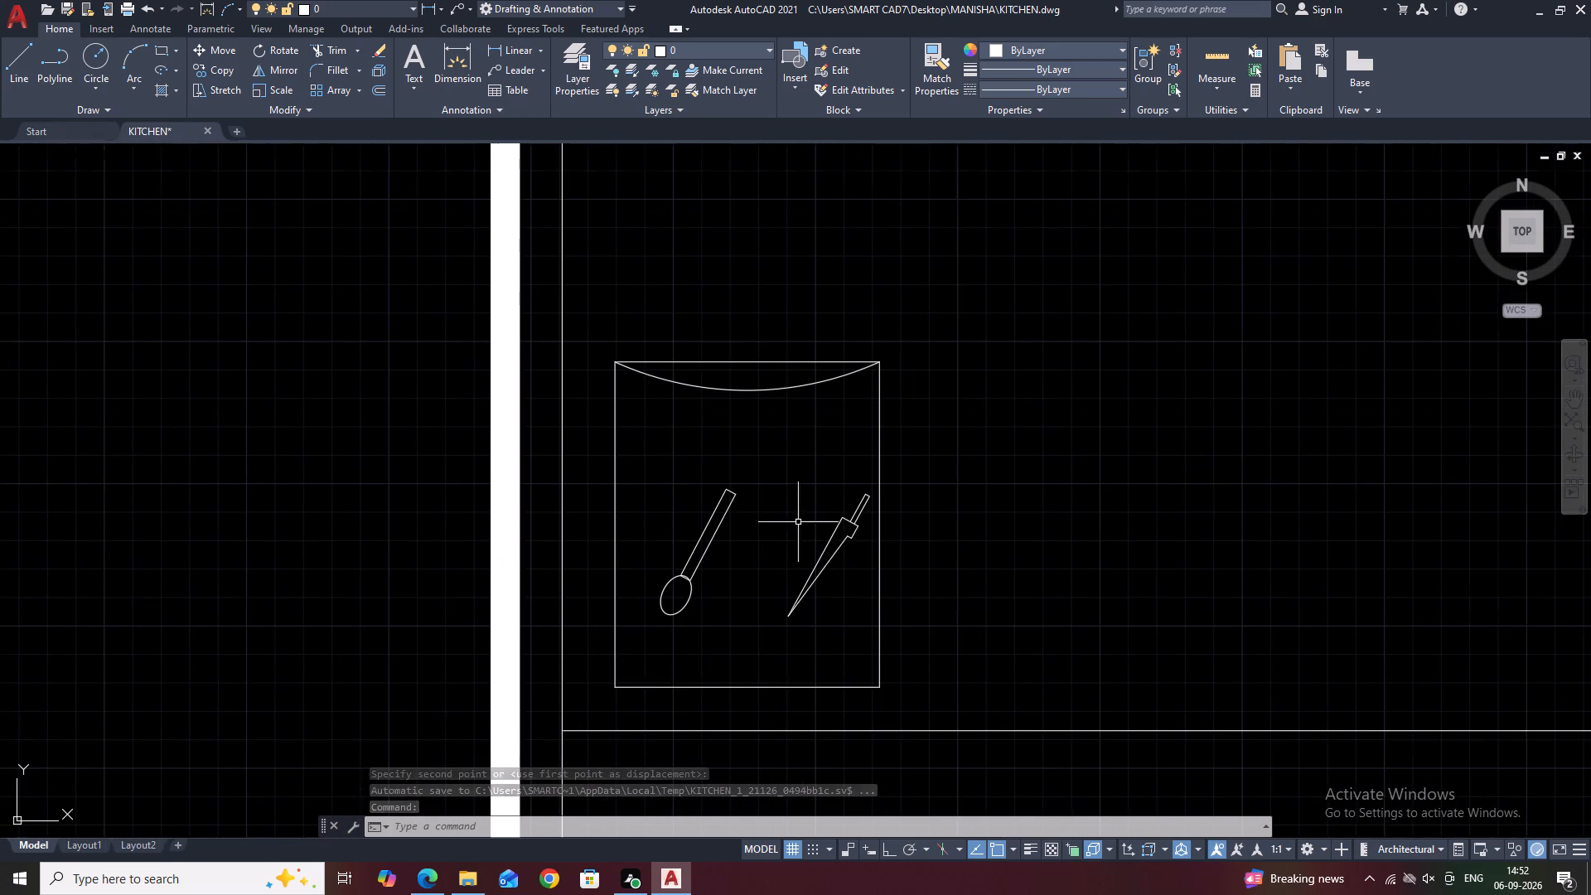
middle_drag(918, 407, 800, 412)
scroll(799, 412, down, 2)
middle_drag(1023, 382, 884, 393)
scroll(683, 423, up, 1)
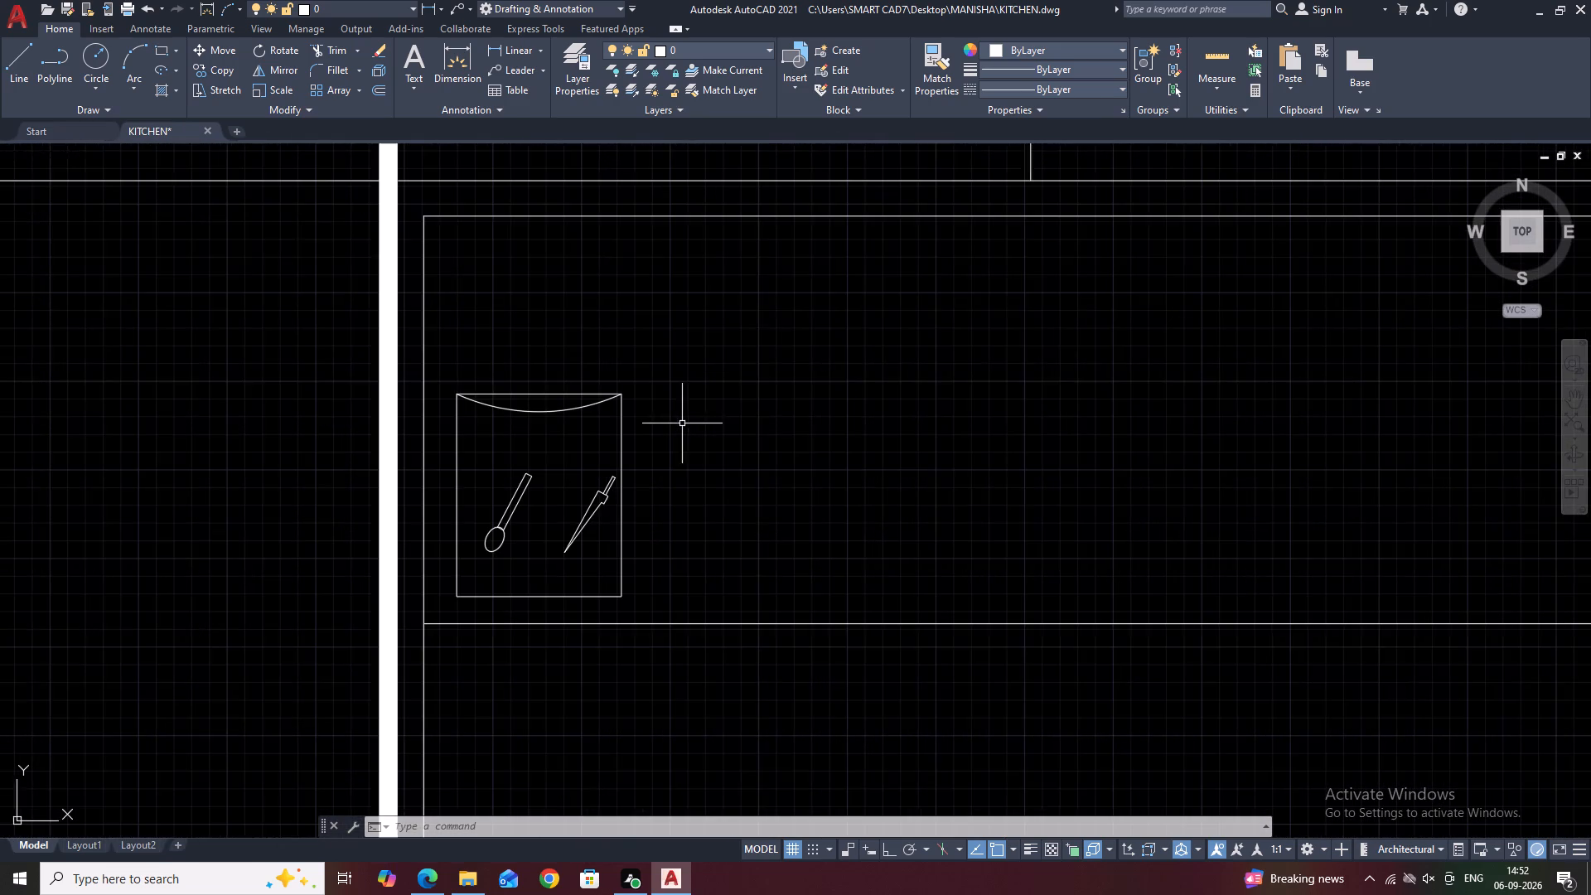
scroll(679, 427, up, 2)
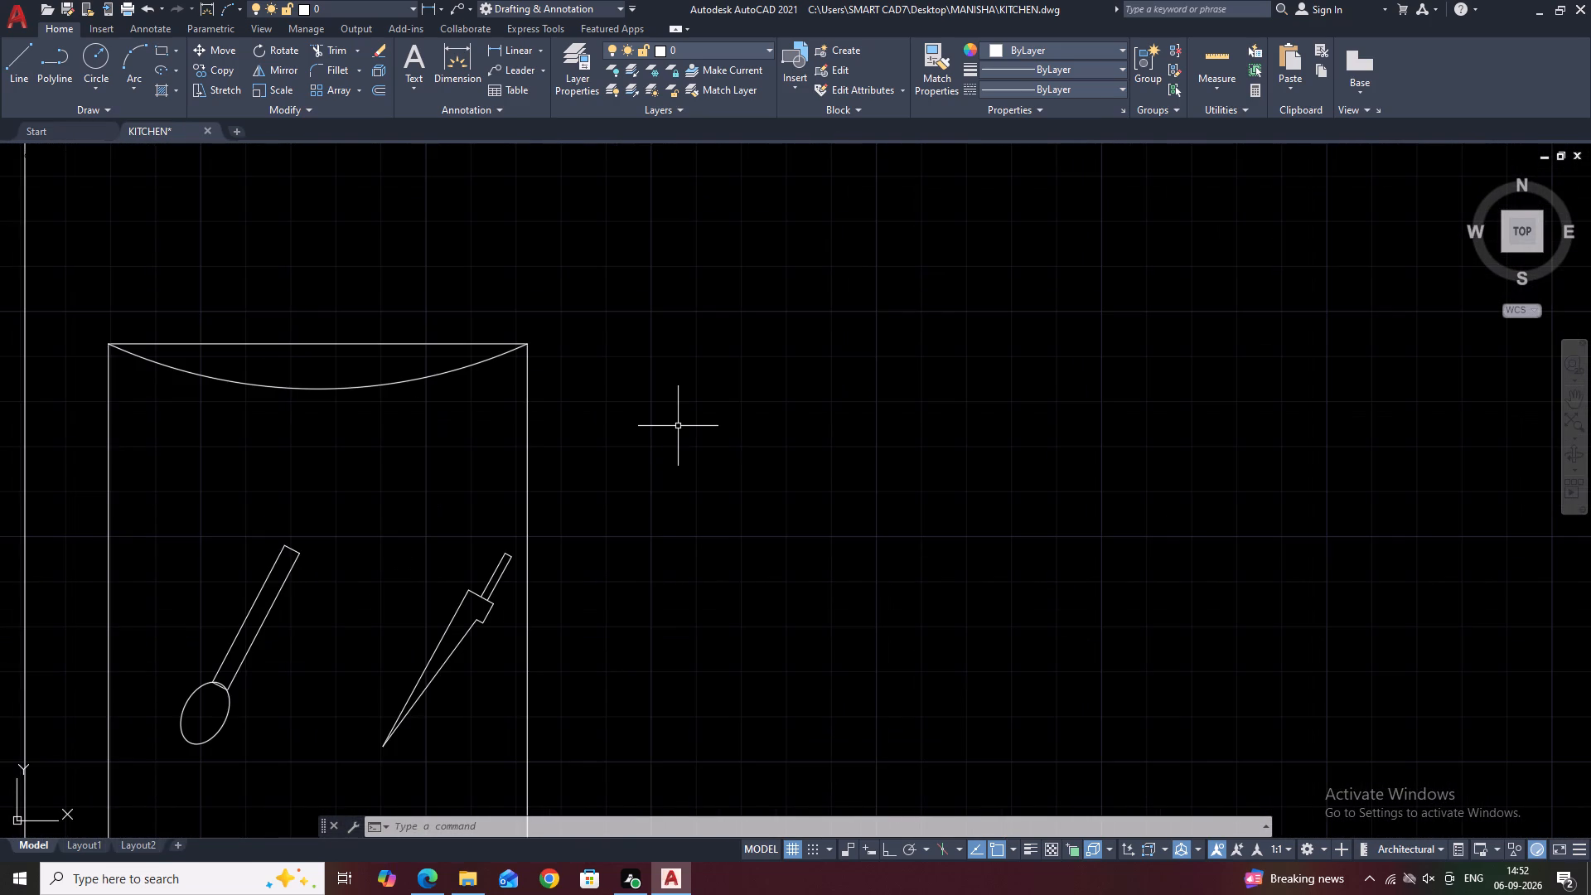
text(REC)
key(space)
scroll(542, 375, down, 2)
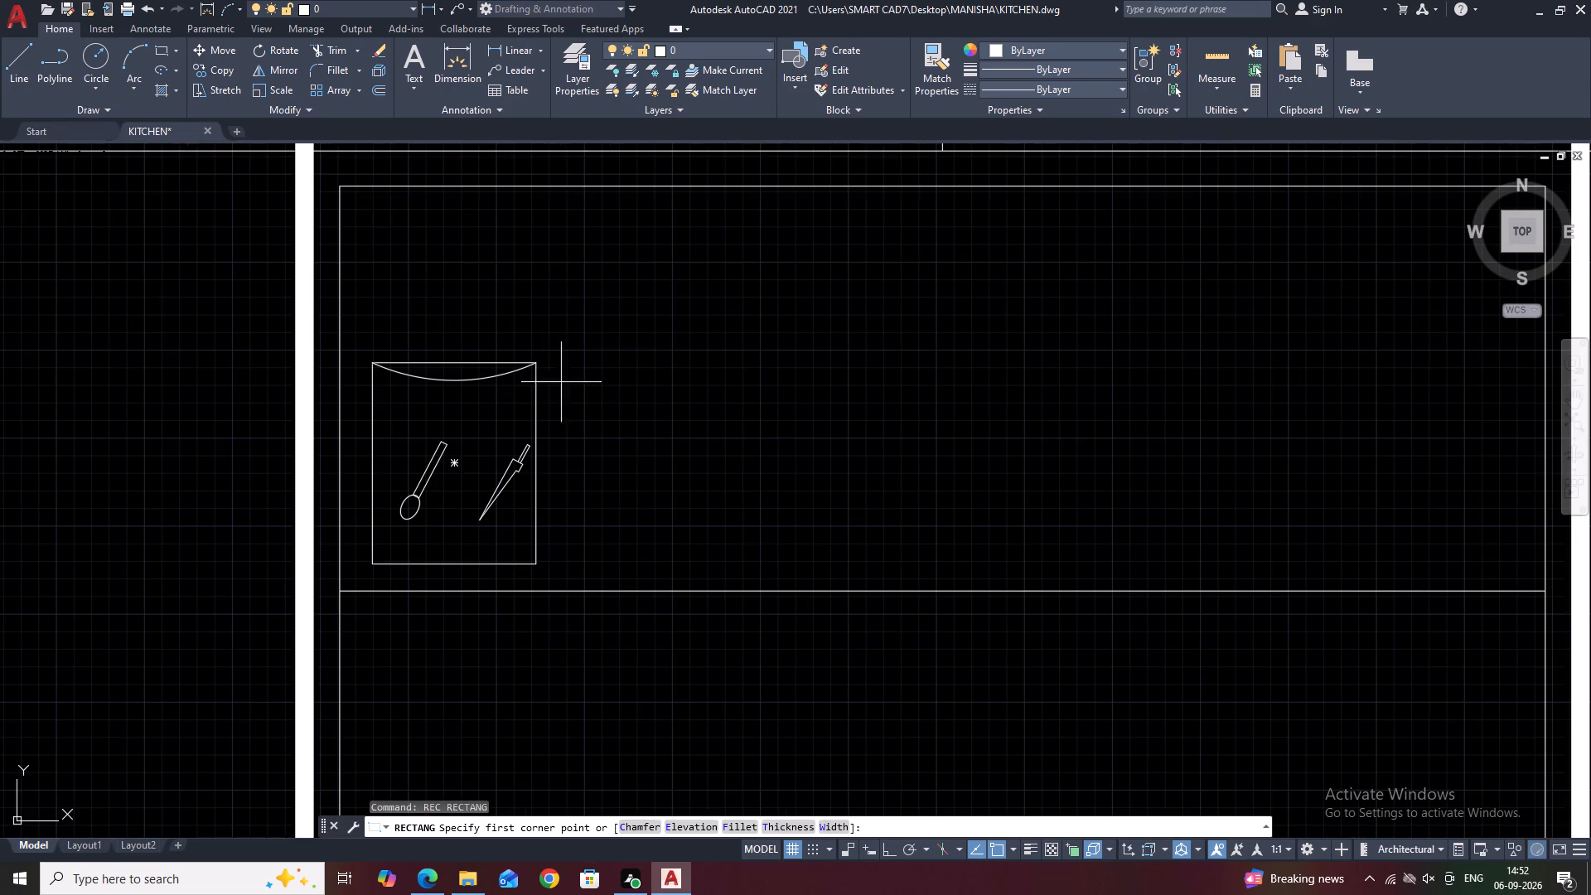
scroll(597, 372, up, 1)
click(590, 362)
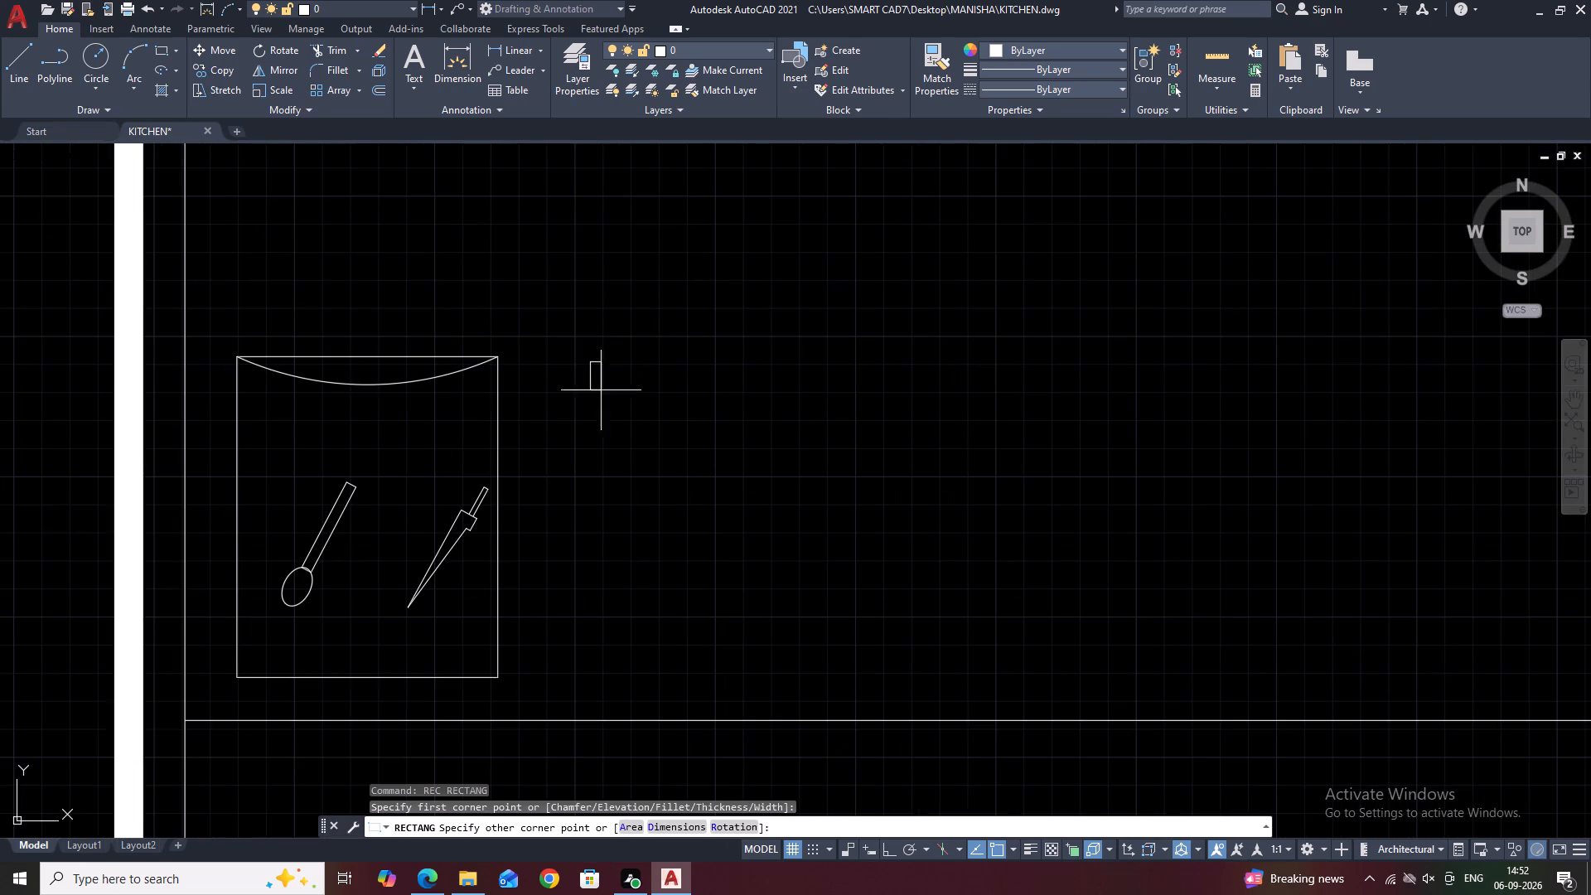
click(830, 679)
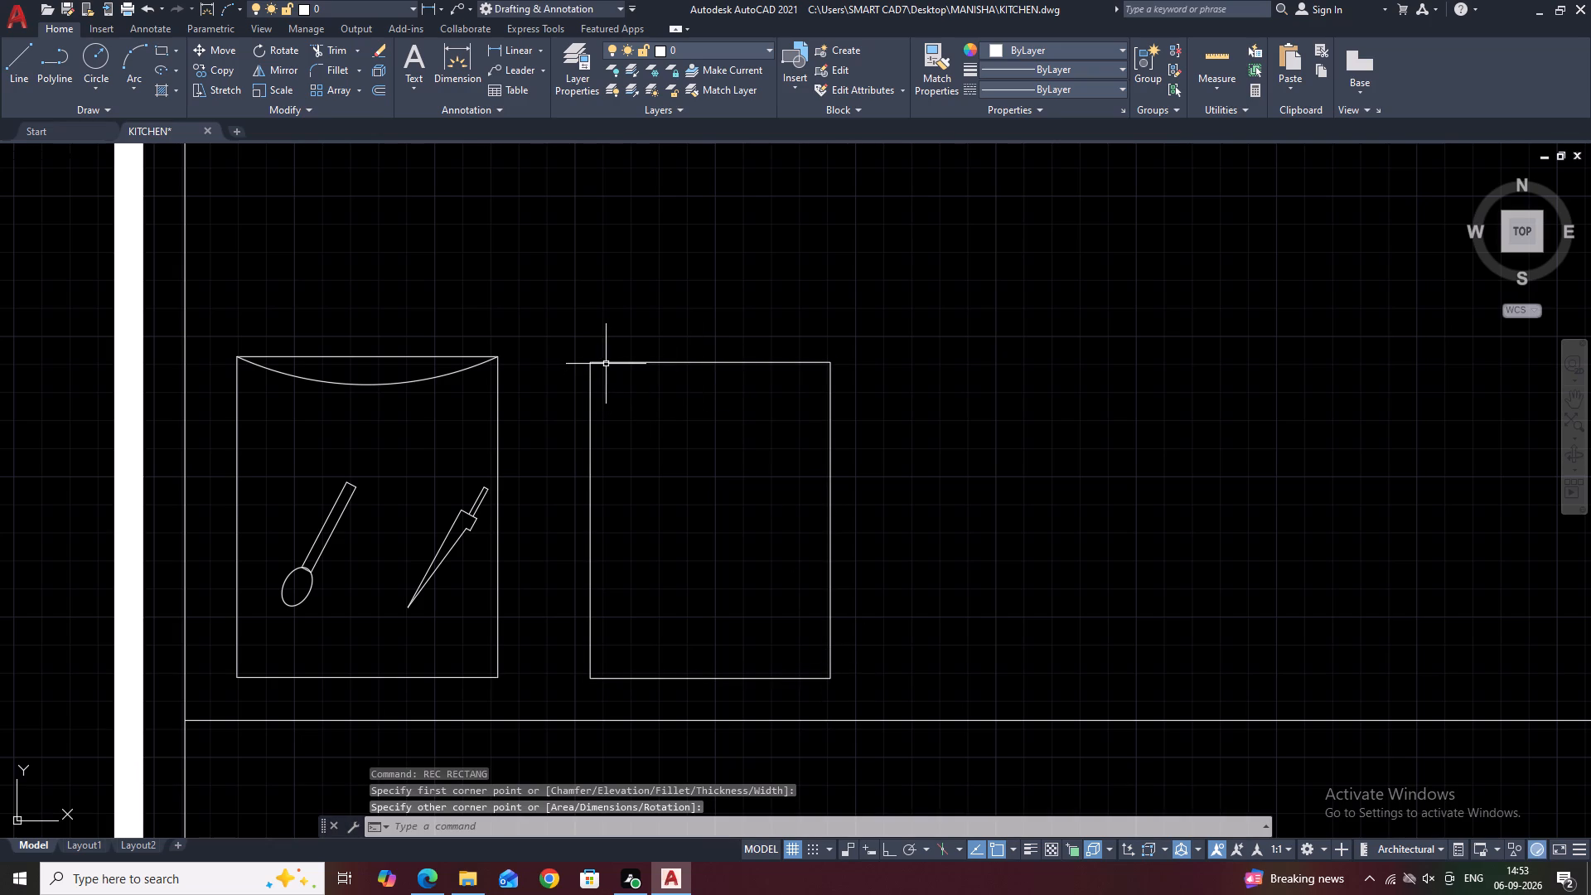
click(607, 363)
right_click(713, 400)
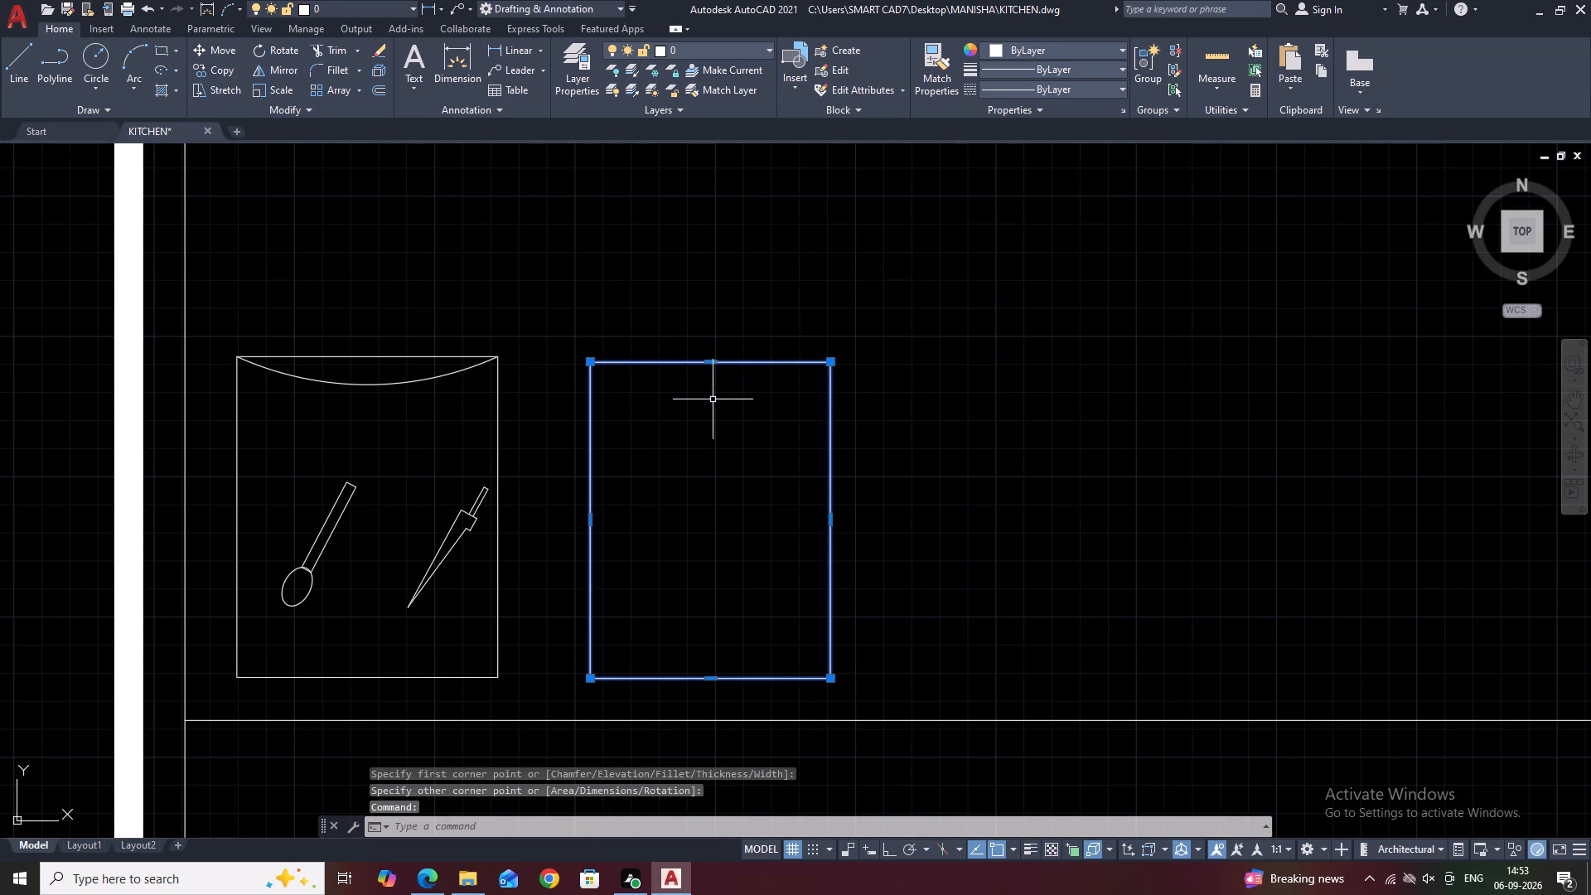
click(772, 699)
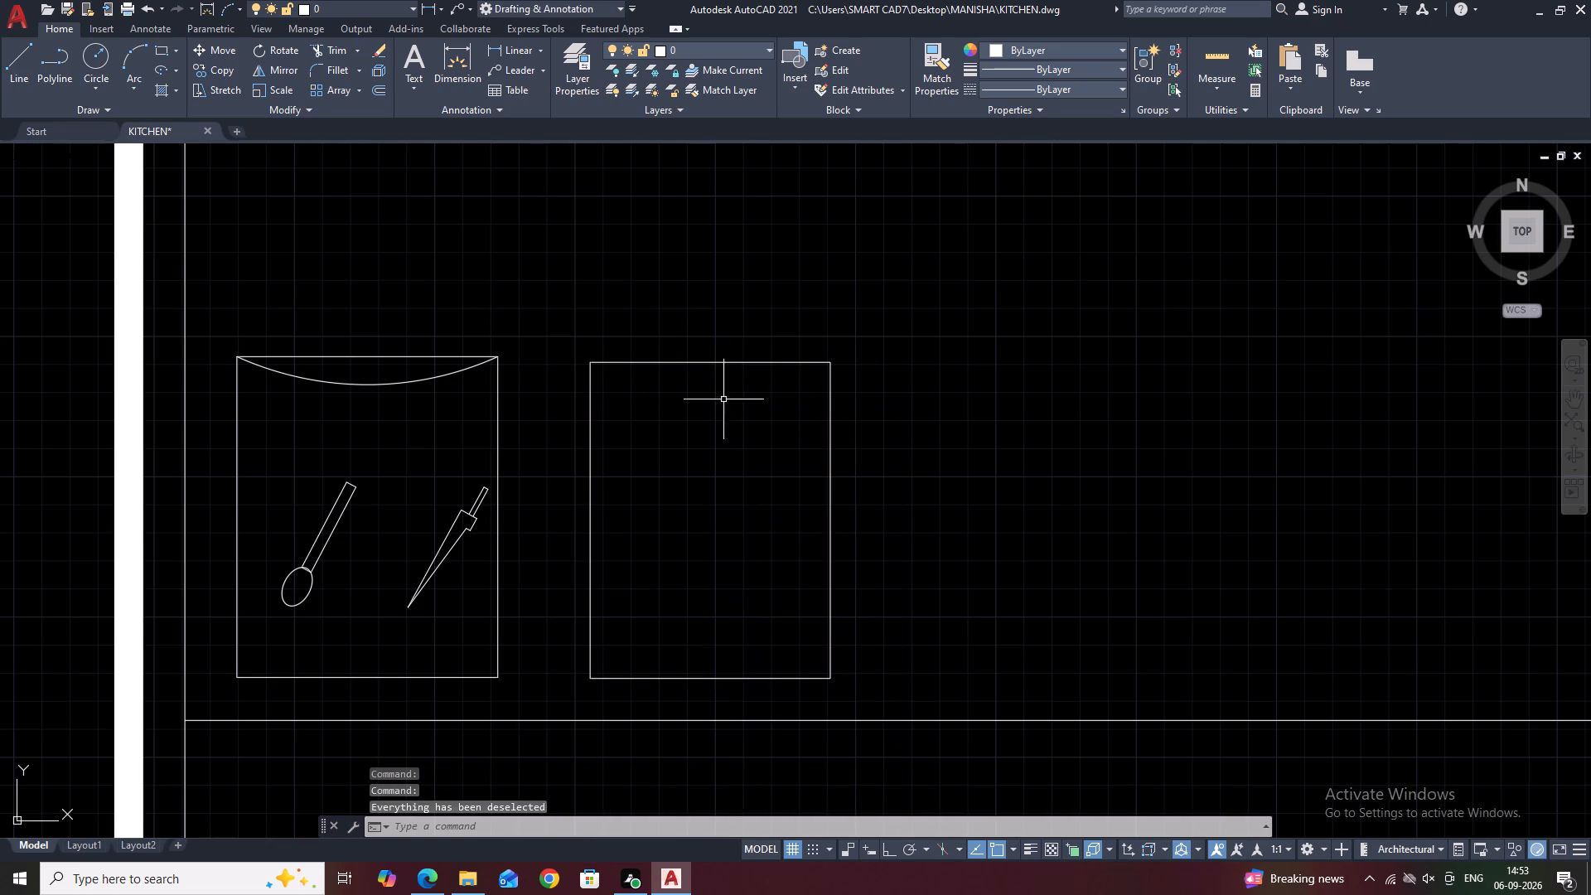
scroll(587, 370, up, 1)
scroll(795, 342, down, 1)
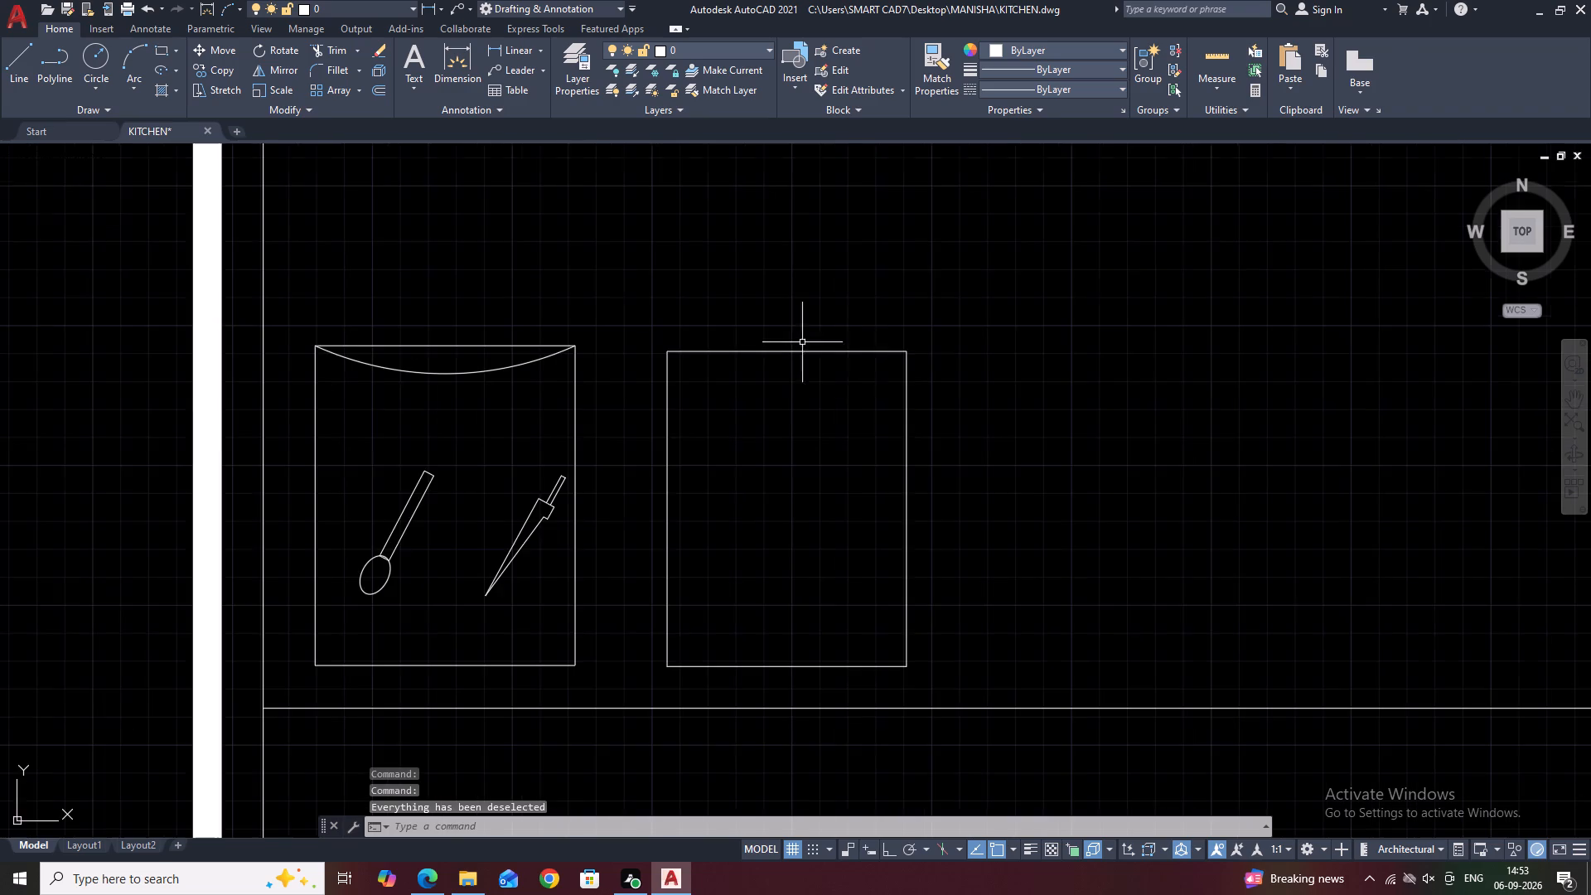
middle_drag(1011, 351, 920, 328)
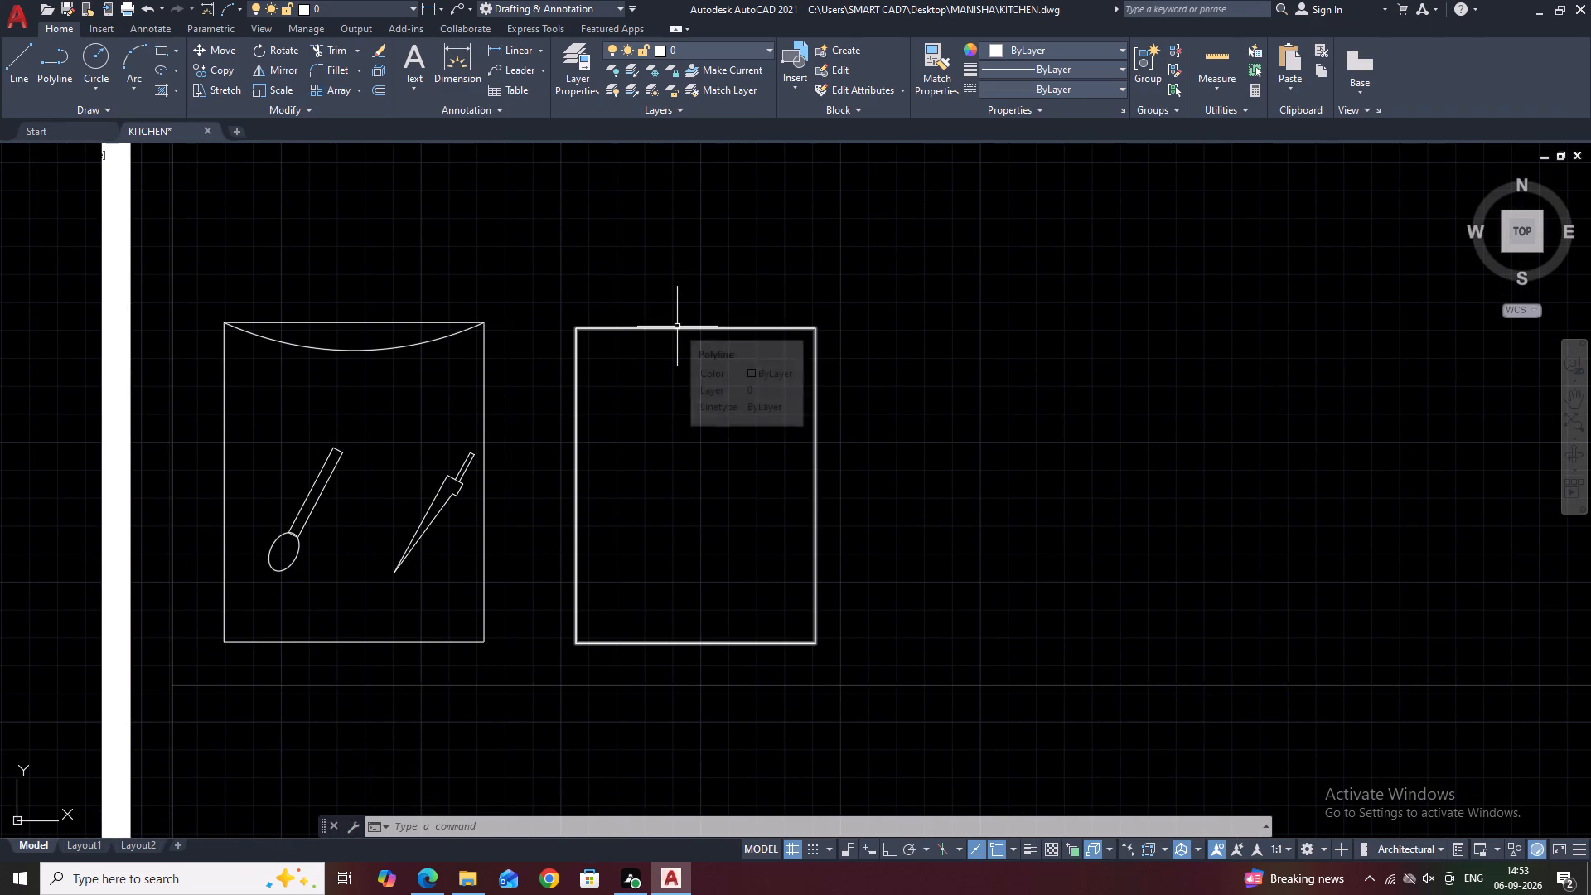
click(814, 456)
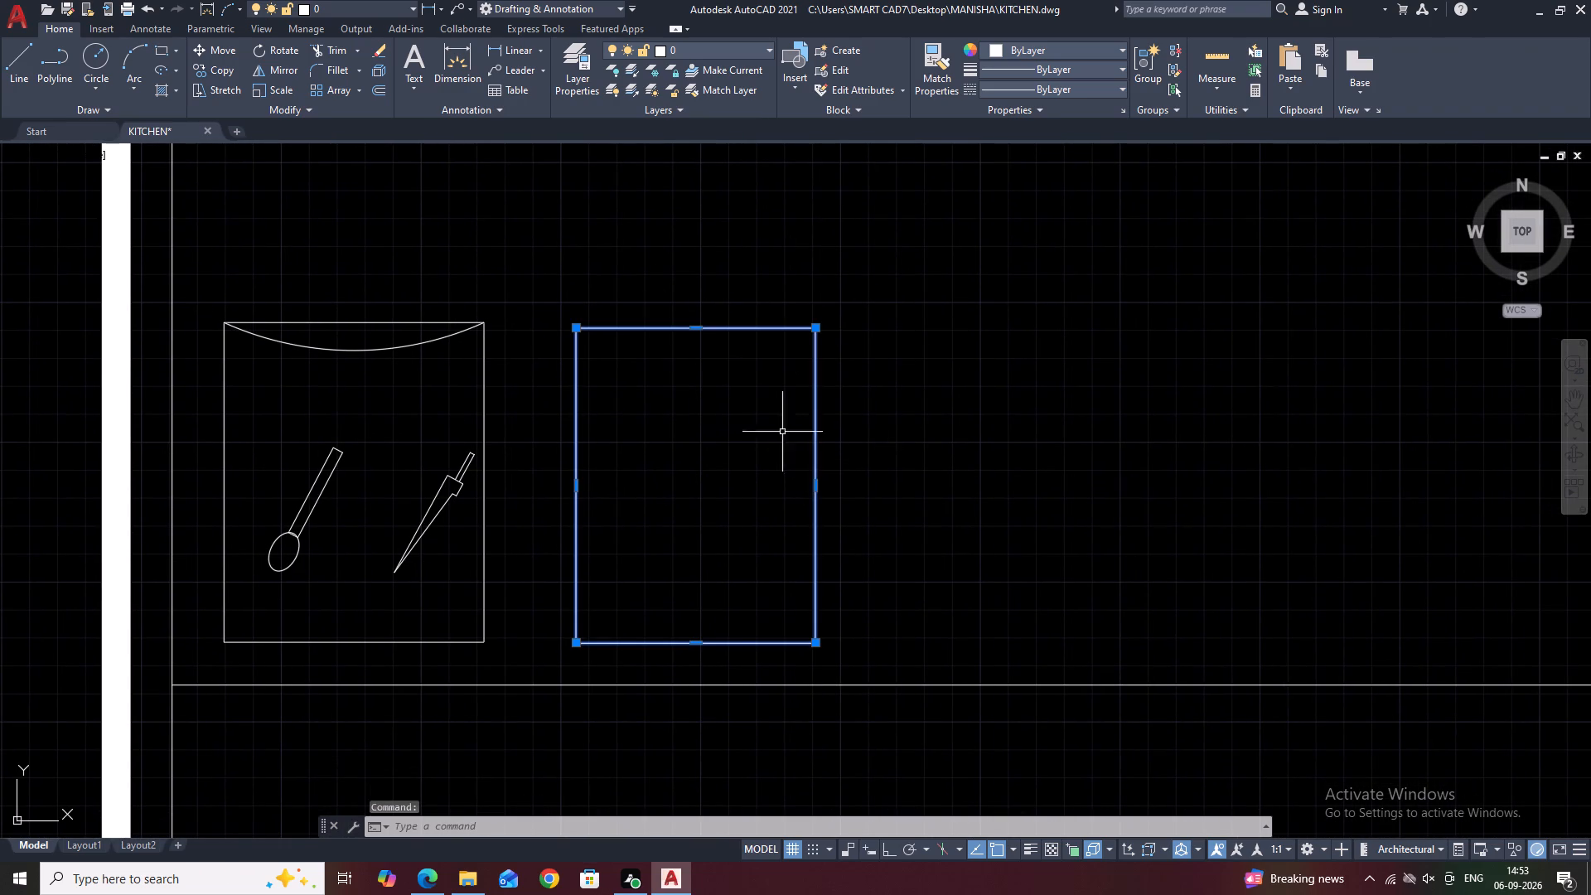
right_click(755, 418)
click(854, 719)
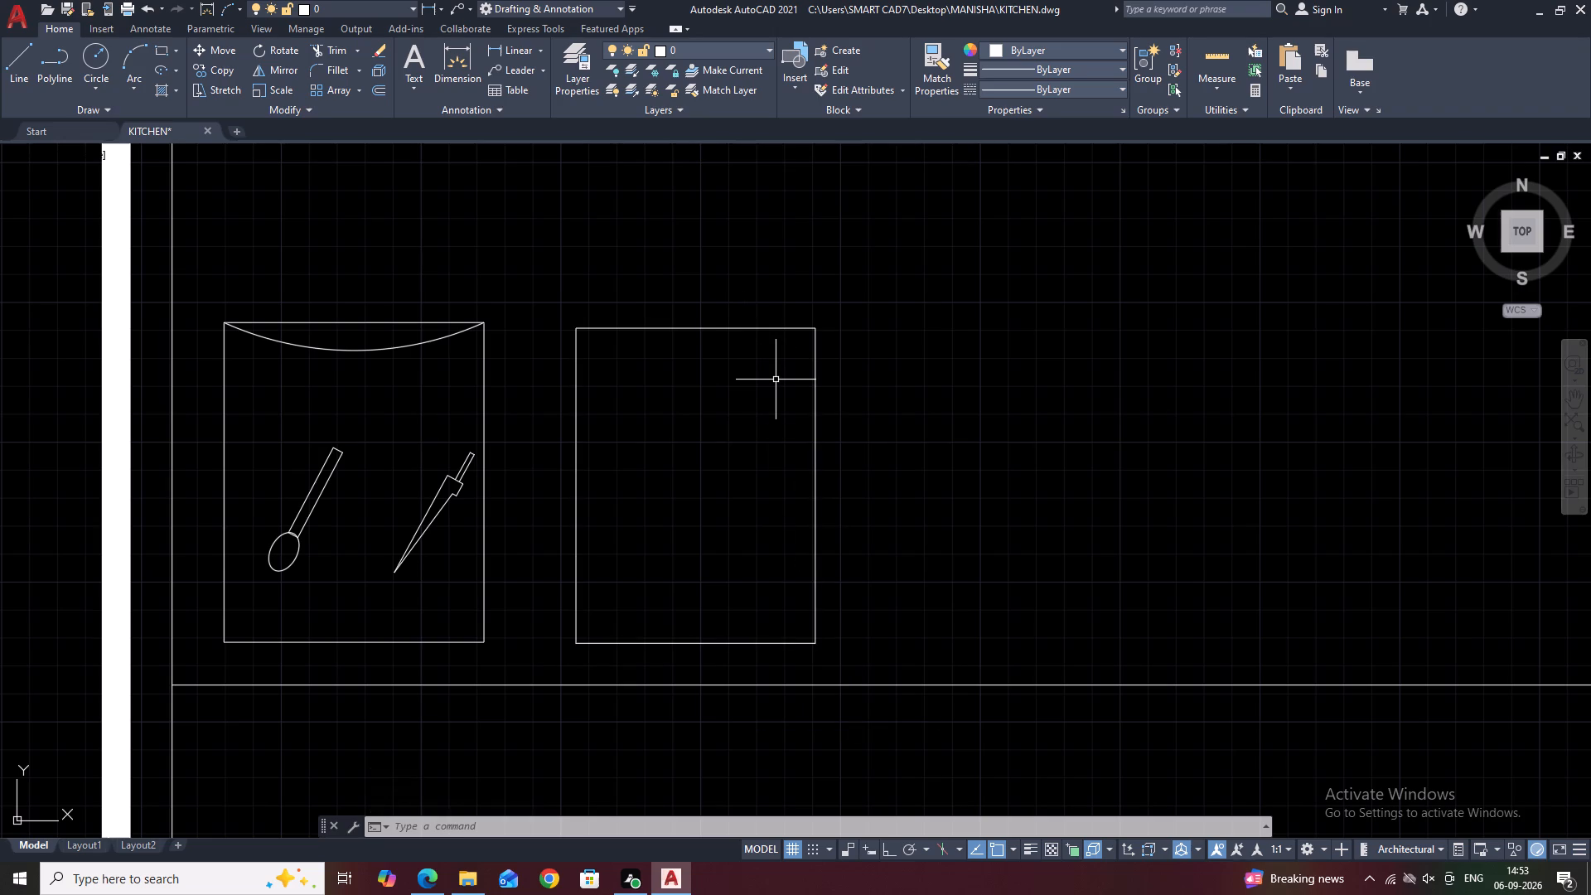
Draw a short vertical line crossing the second rectangle's top edge at its midpoint, extending both below and above the edge.
text(L)
key(space)
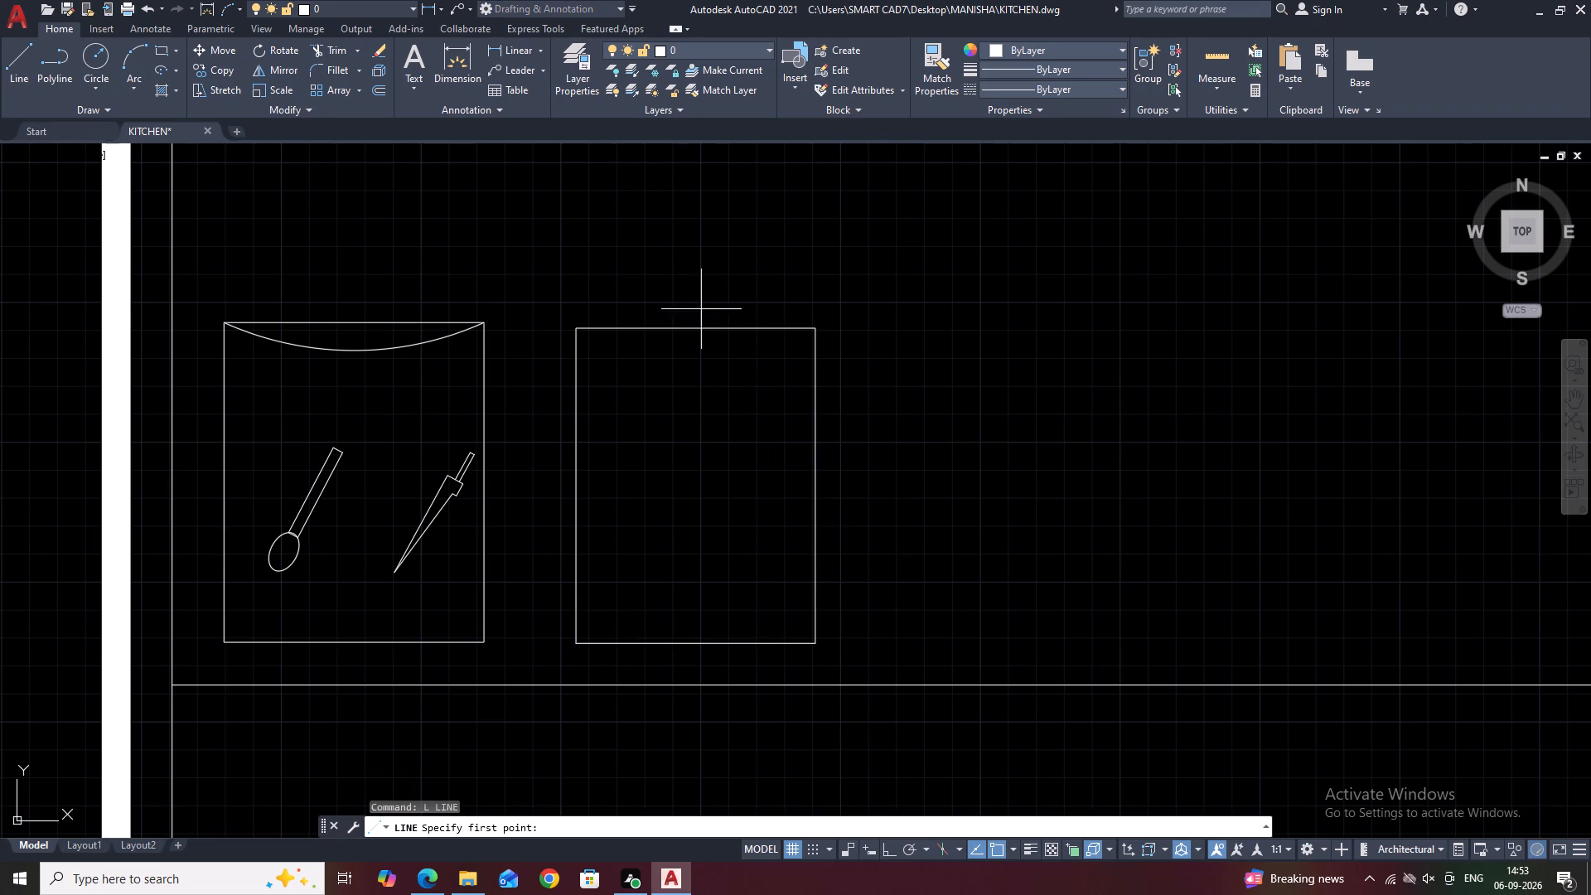
click(695, 327)
click(694, 366)
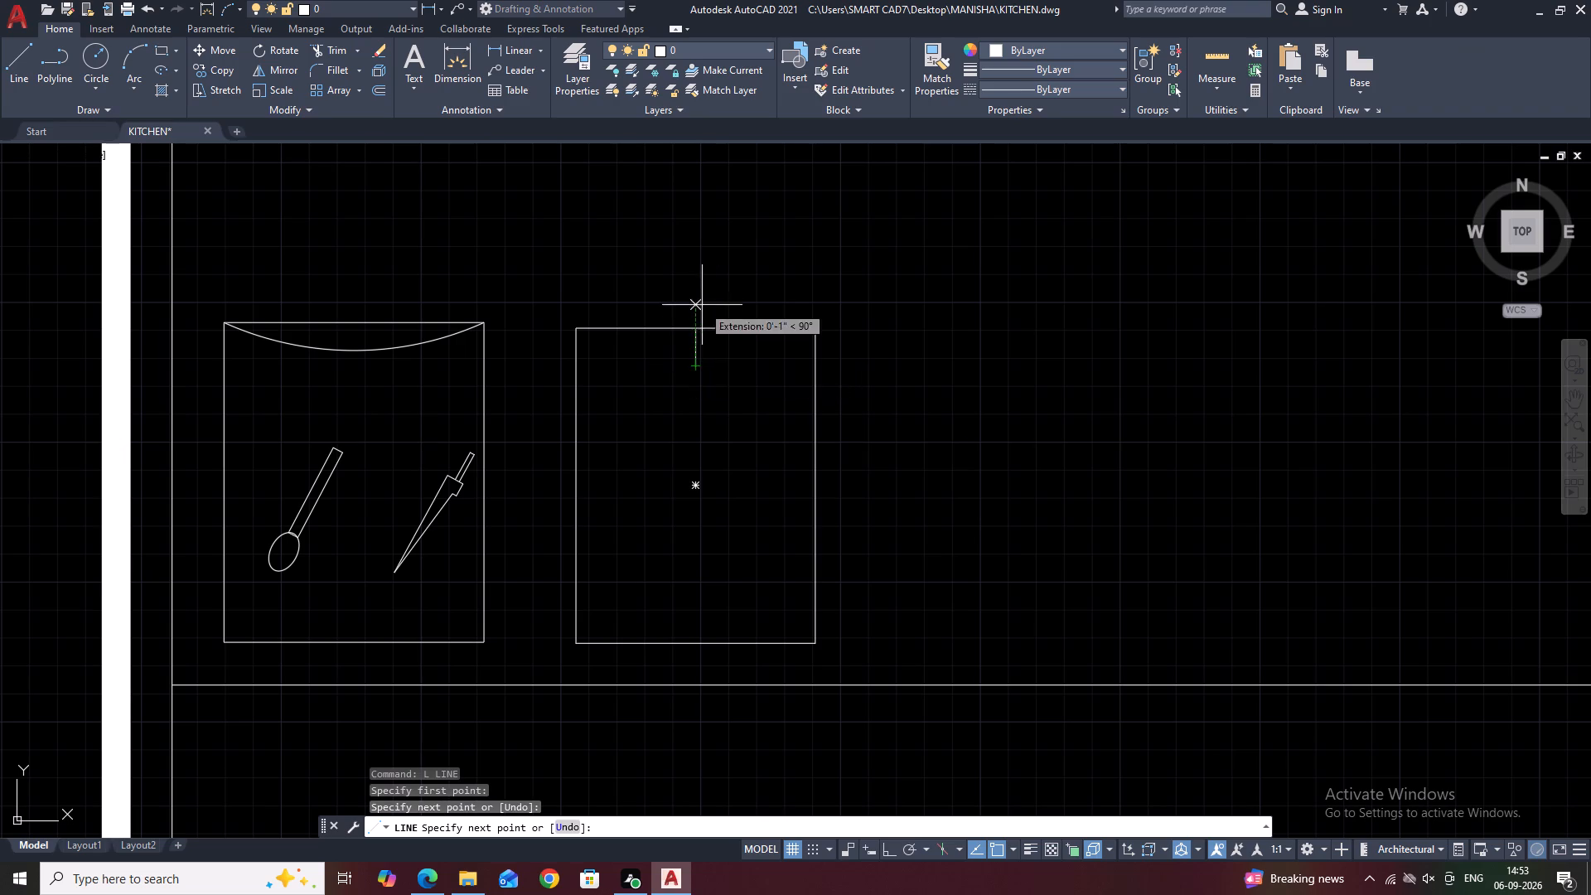
click(697, 278)
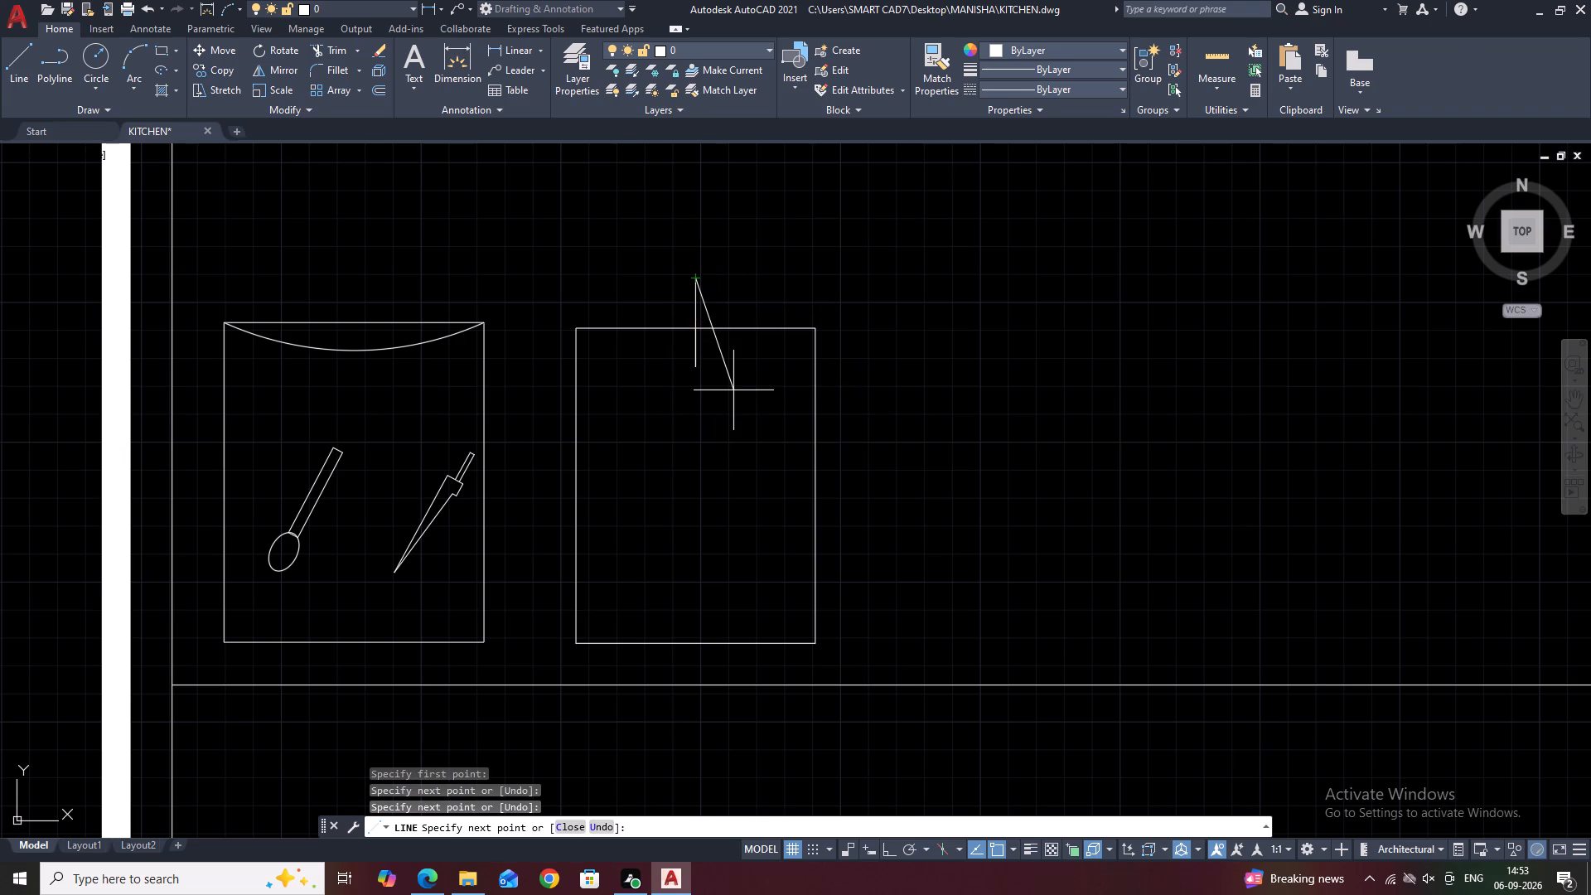
key(Escape)
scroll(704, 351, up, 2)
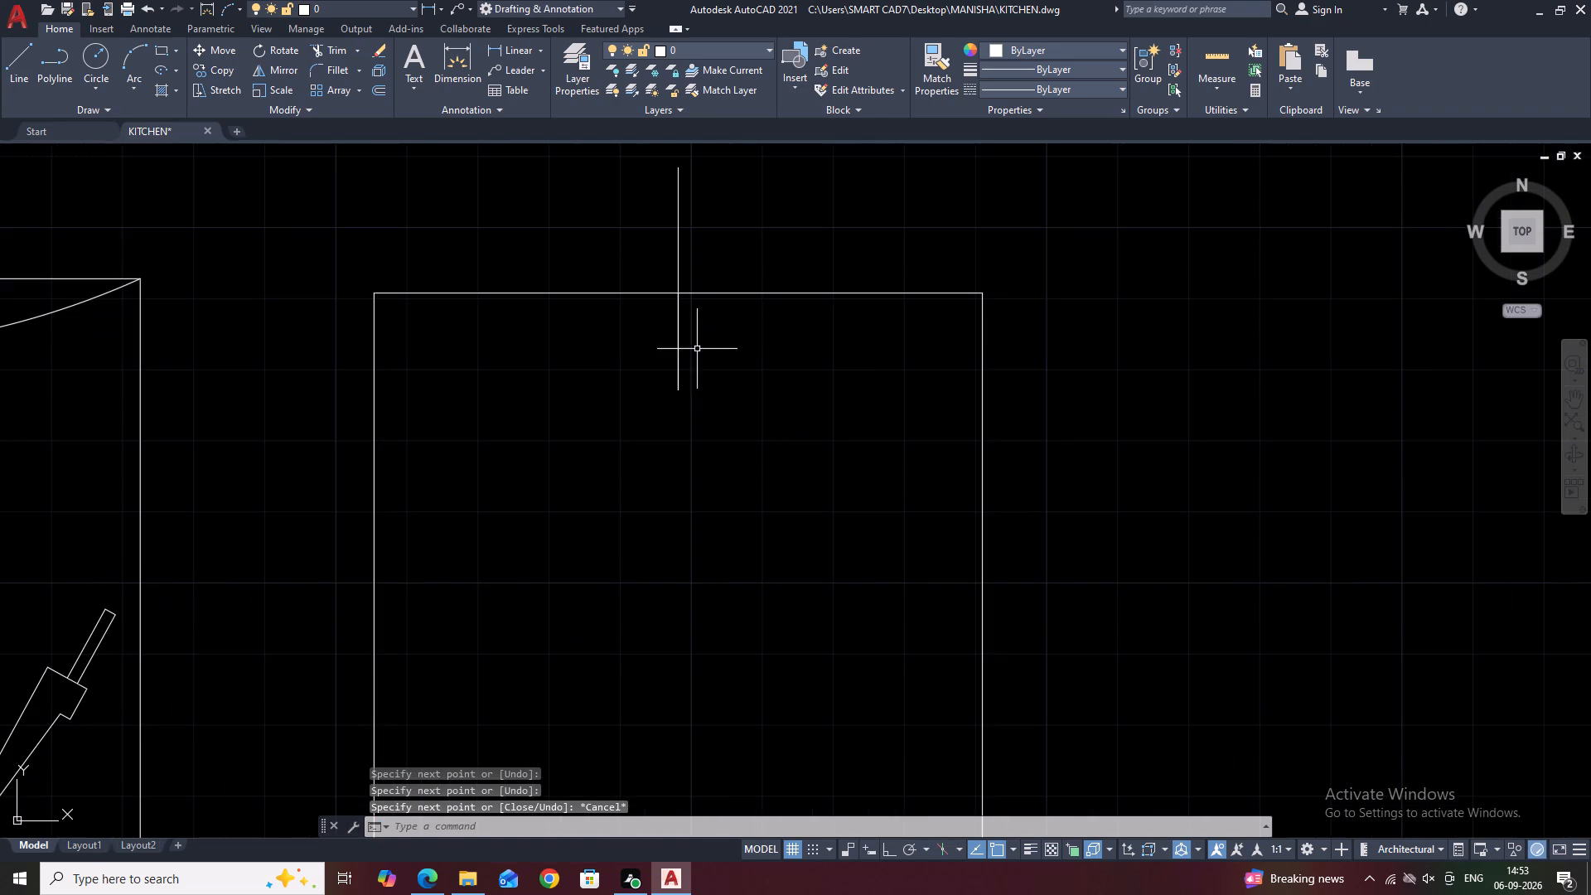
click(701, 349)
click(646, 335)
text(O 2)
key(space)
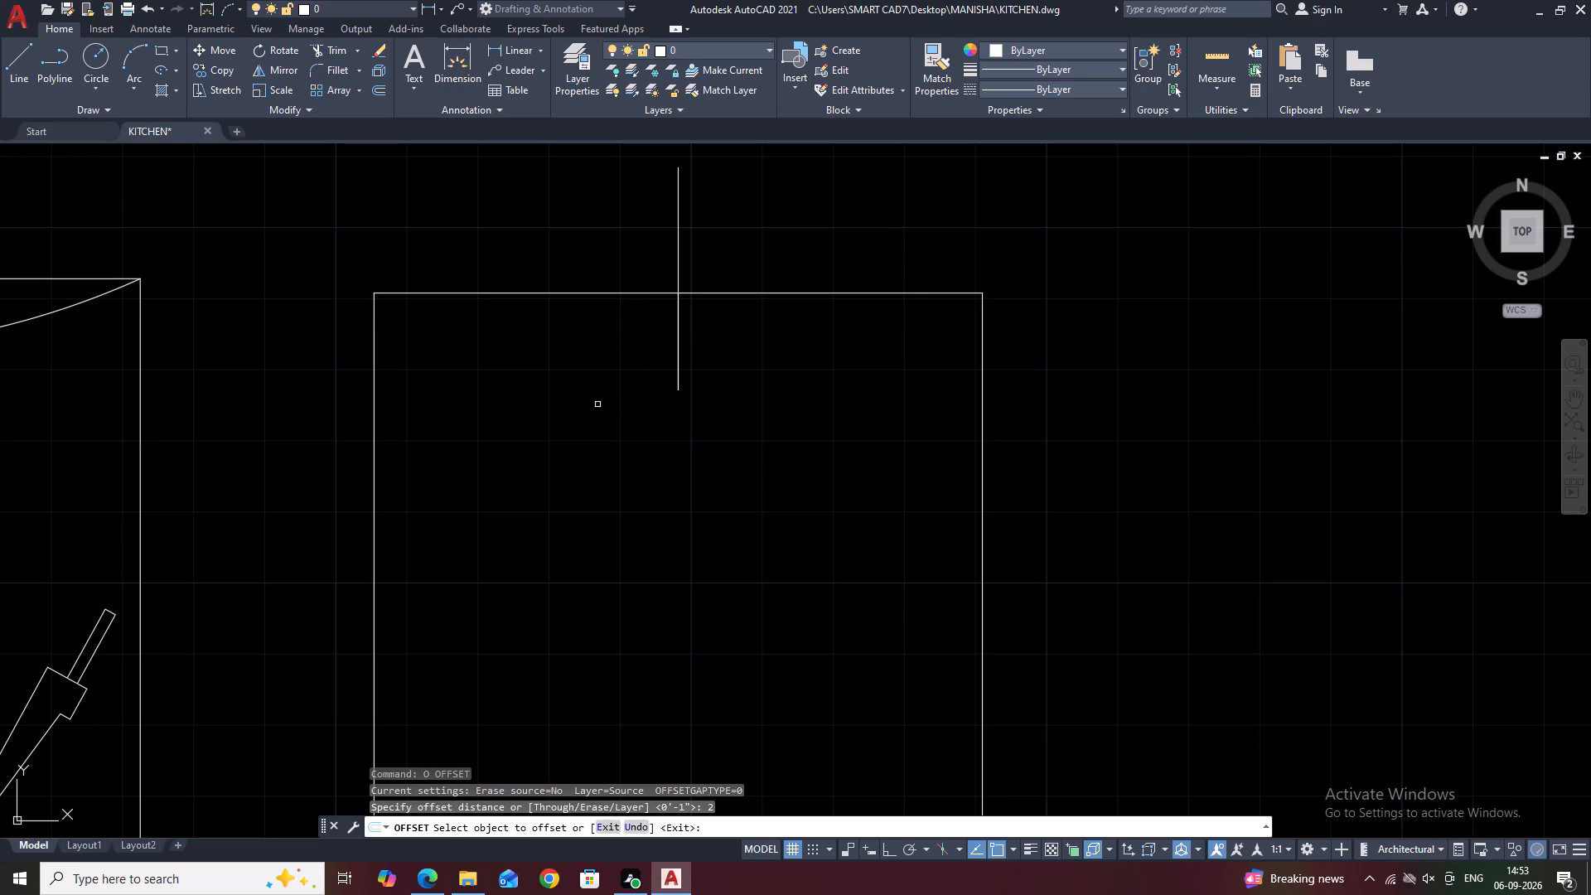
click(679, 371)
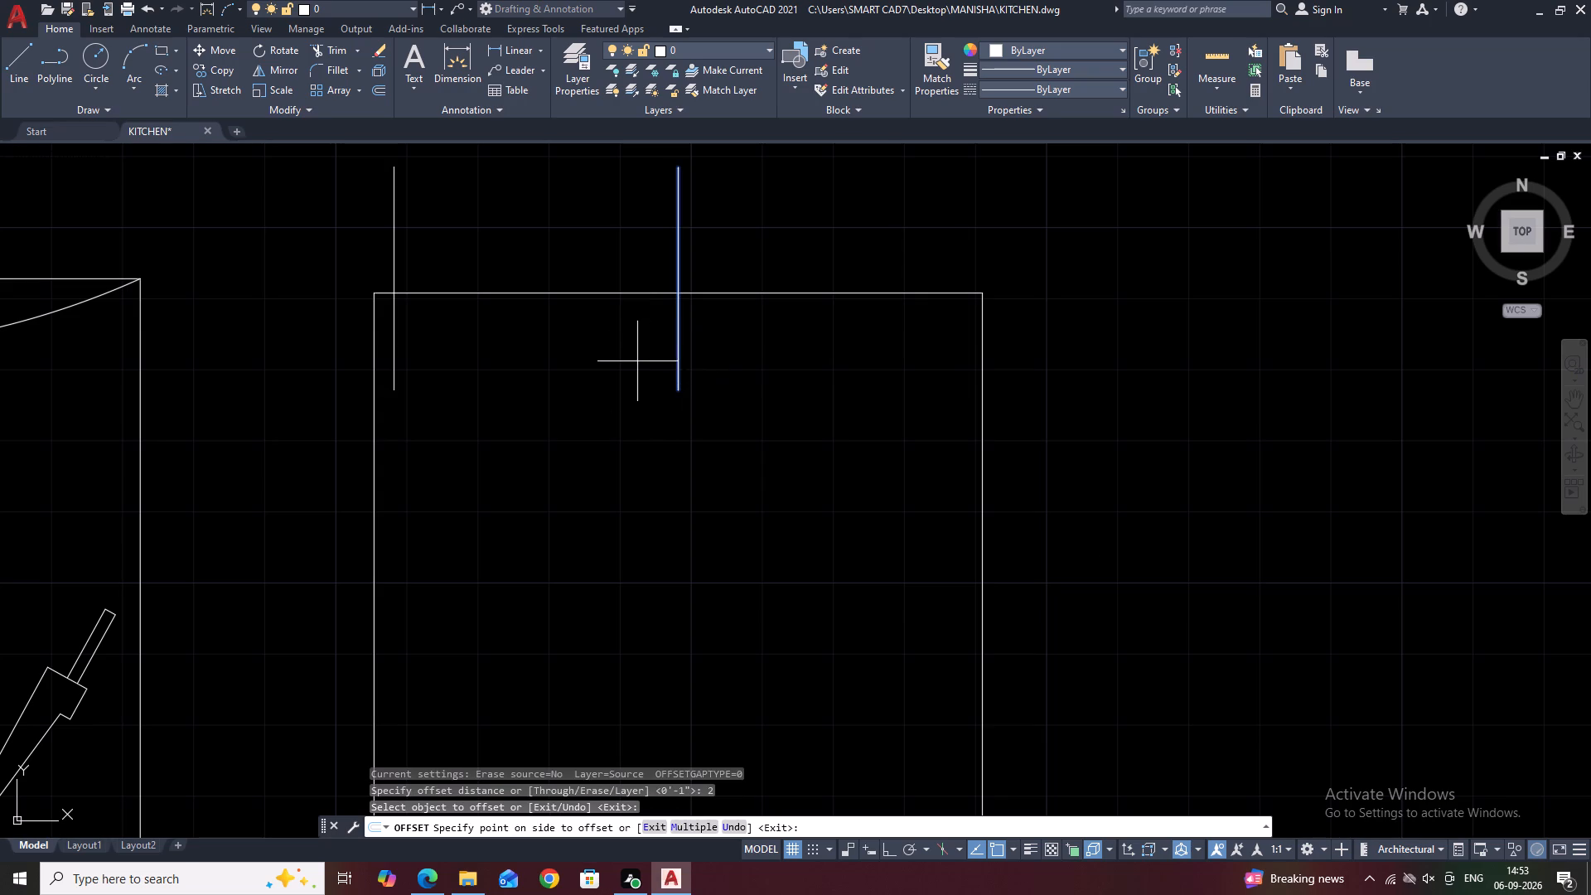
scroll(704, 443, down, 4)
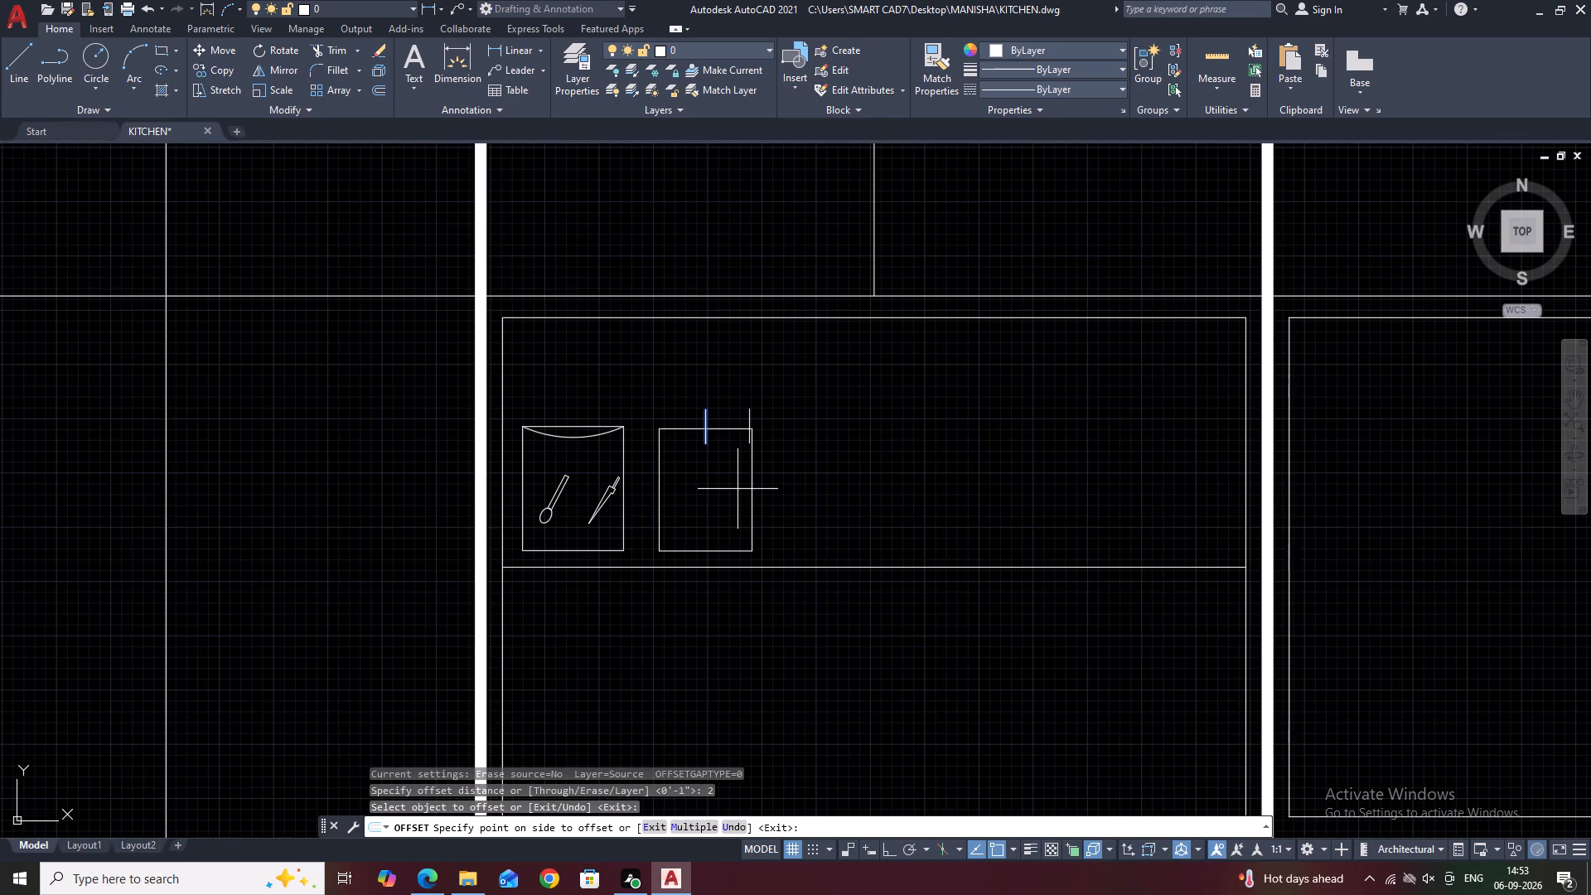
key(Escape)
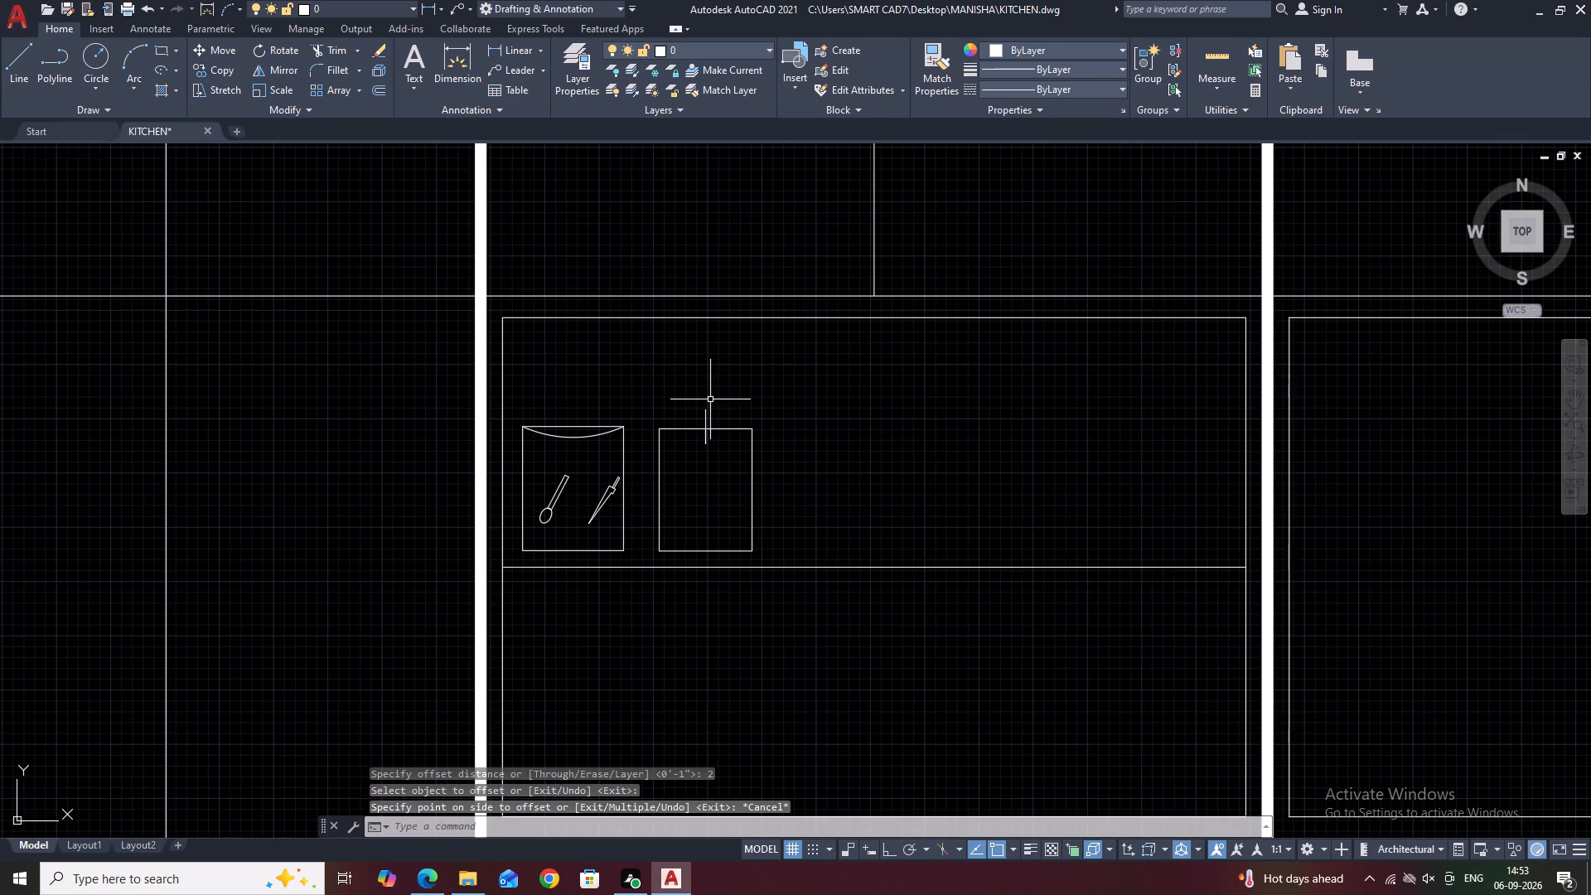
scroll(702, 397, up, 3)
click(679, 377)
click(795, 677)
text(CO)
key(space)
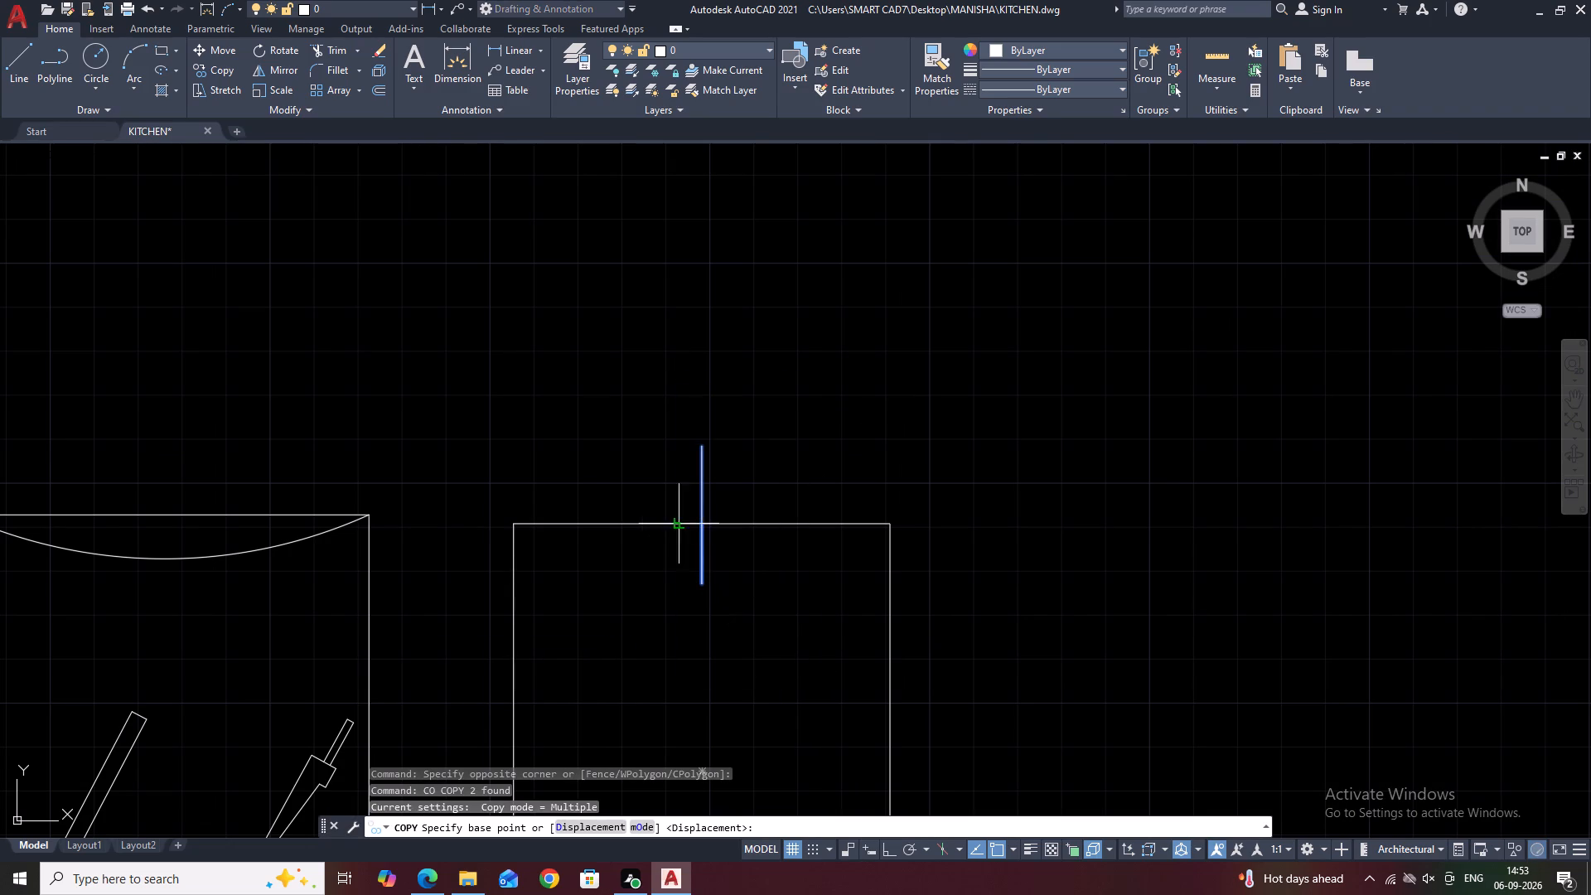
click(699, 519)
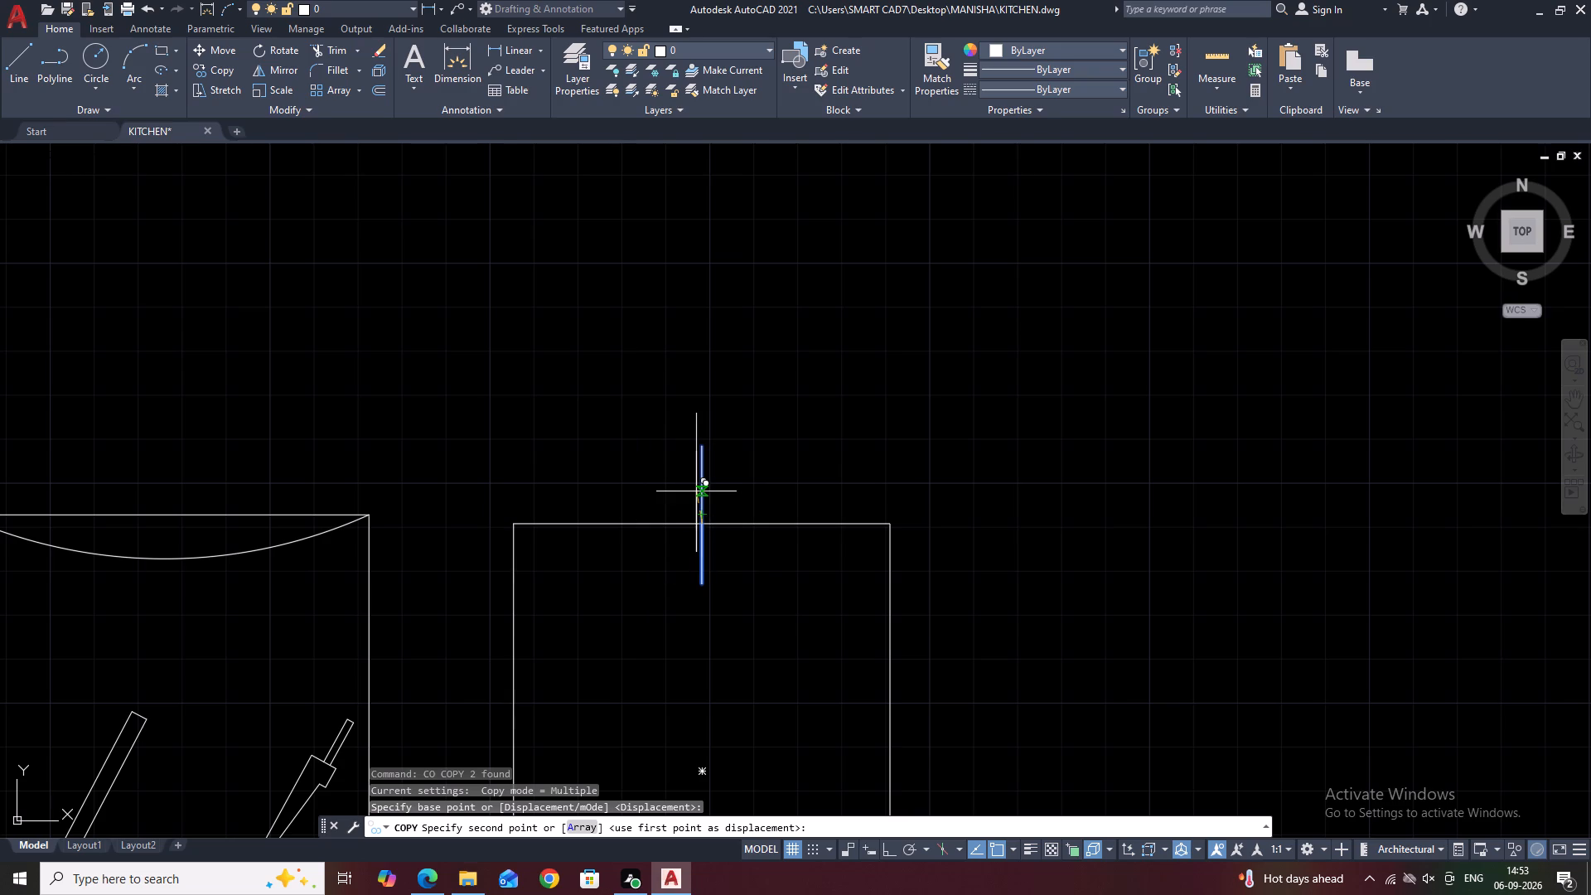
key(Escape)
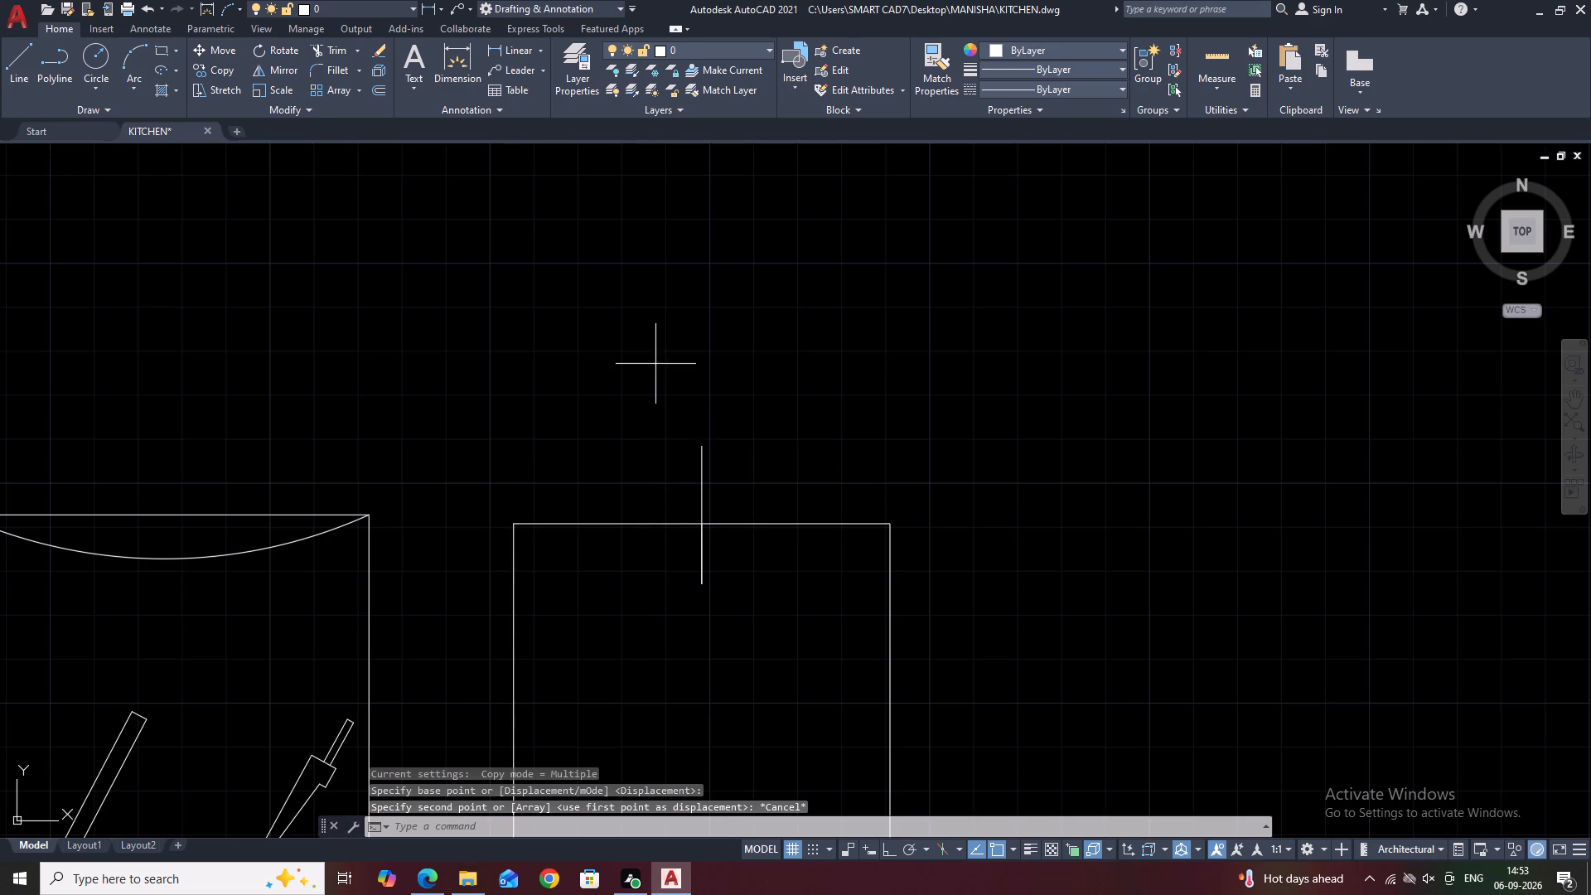
Offset the short vertical centre line 0.5 inch to each side across the second rectangle's top edge.
click(655, 364)
click(726, 642)
key(m)
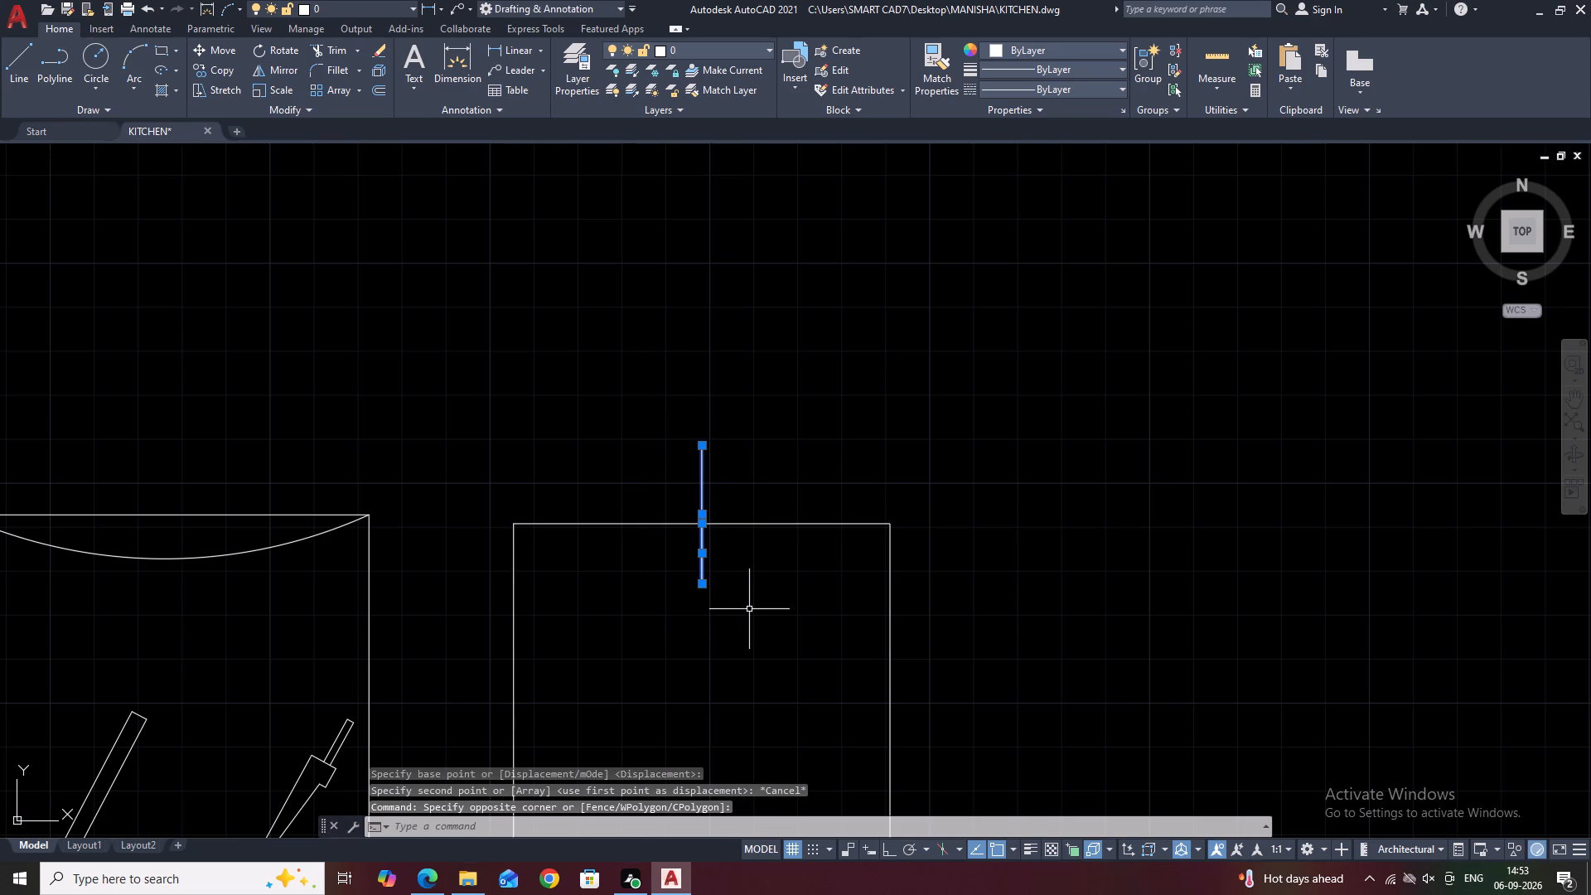
key(BackSpace)
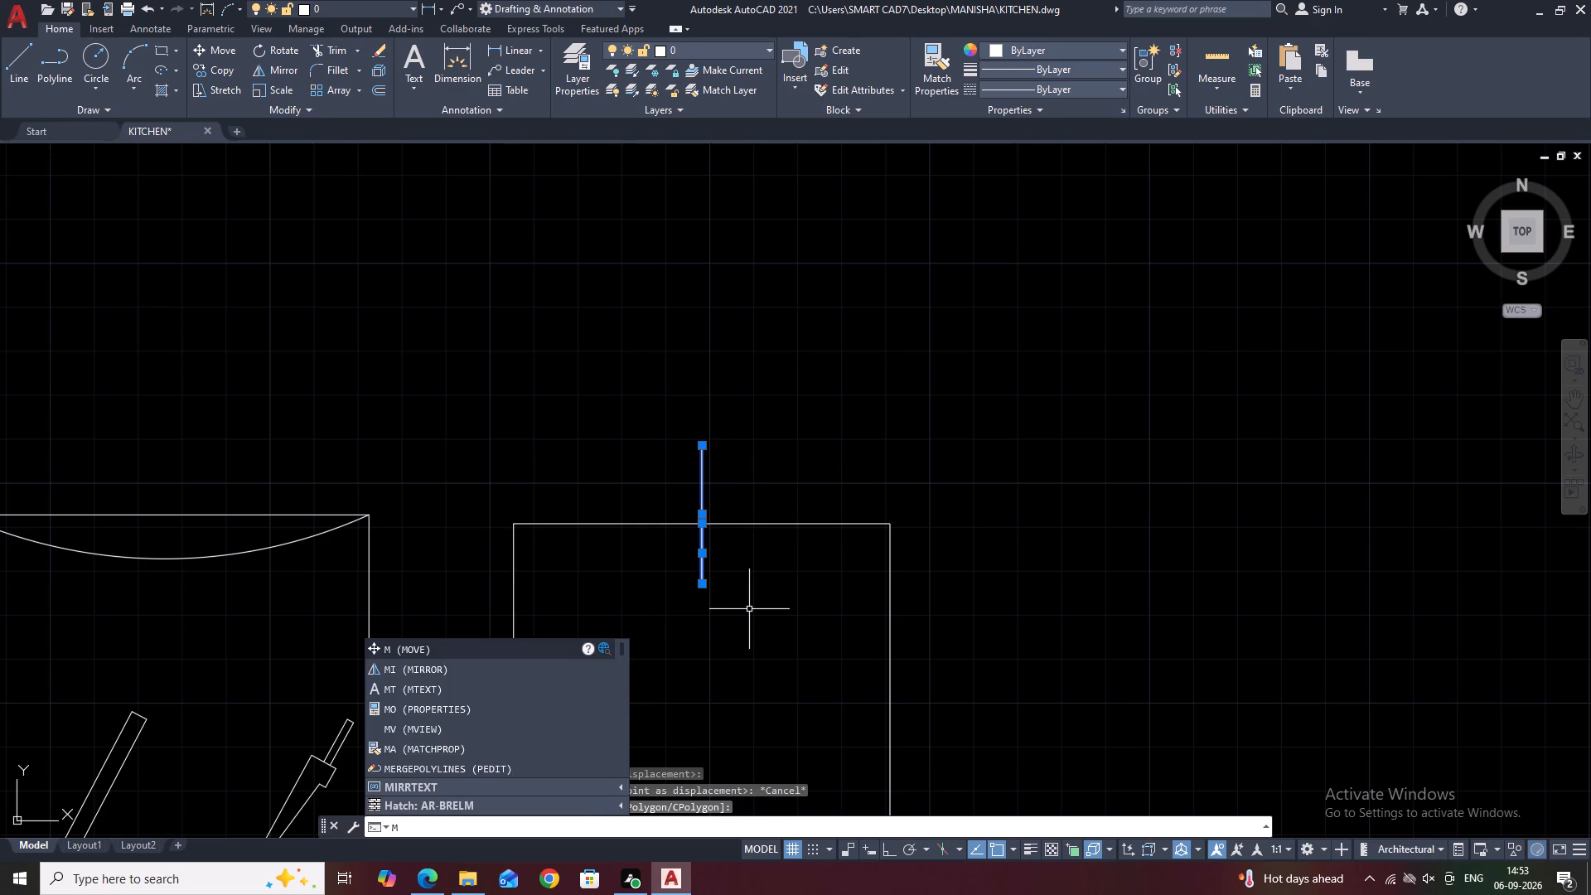
text(OF 0.)
text(5)
key(space)
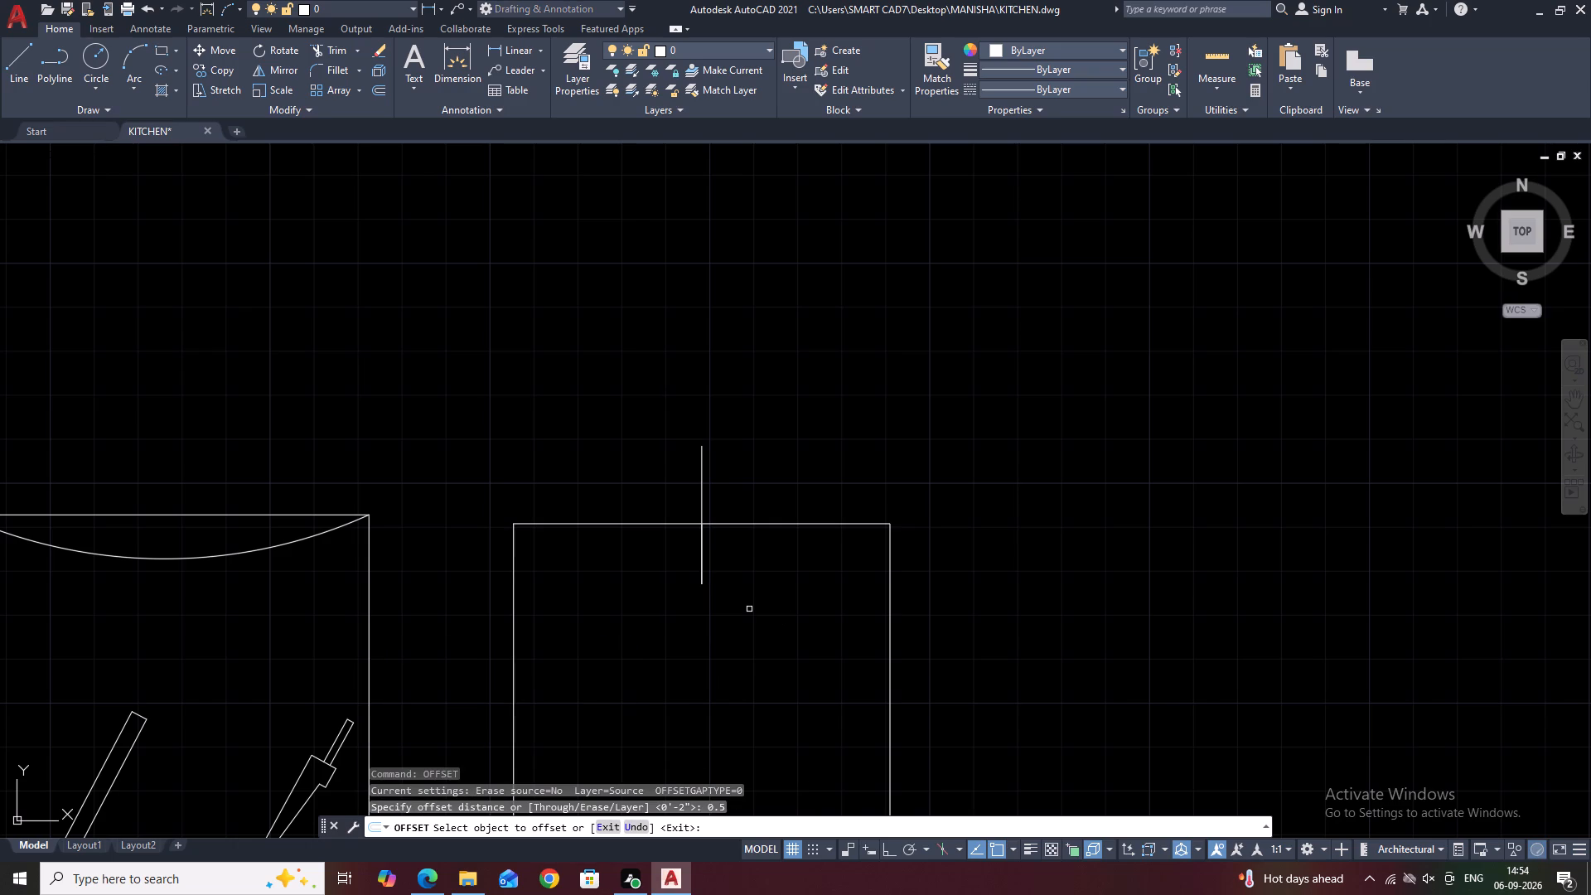
click(704, 479)
click(742, 487)
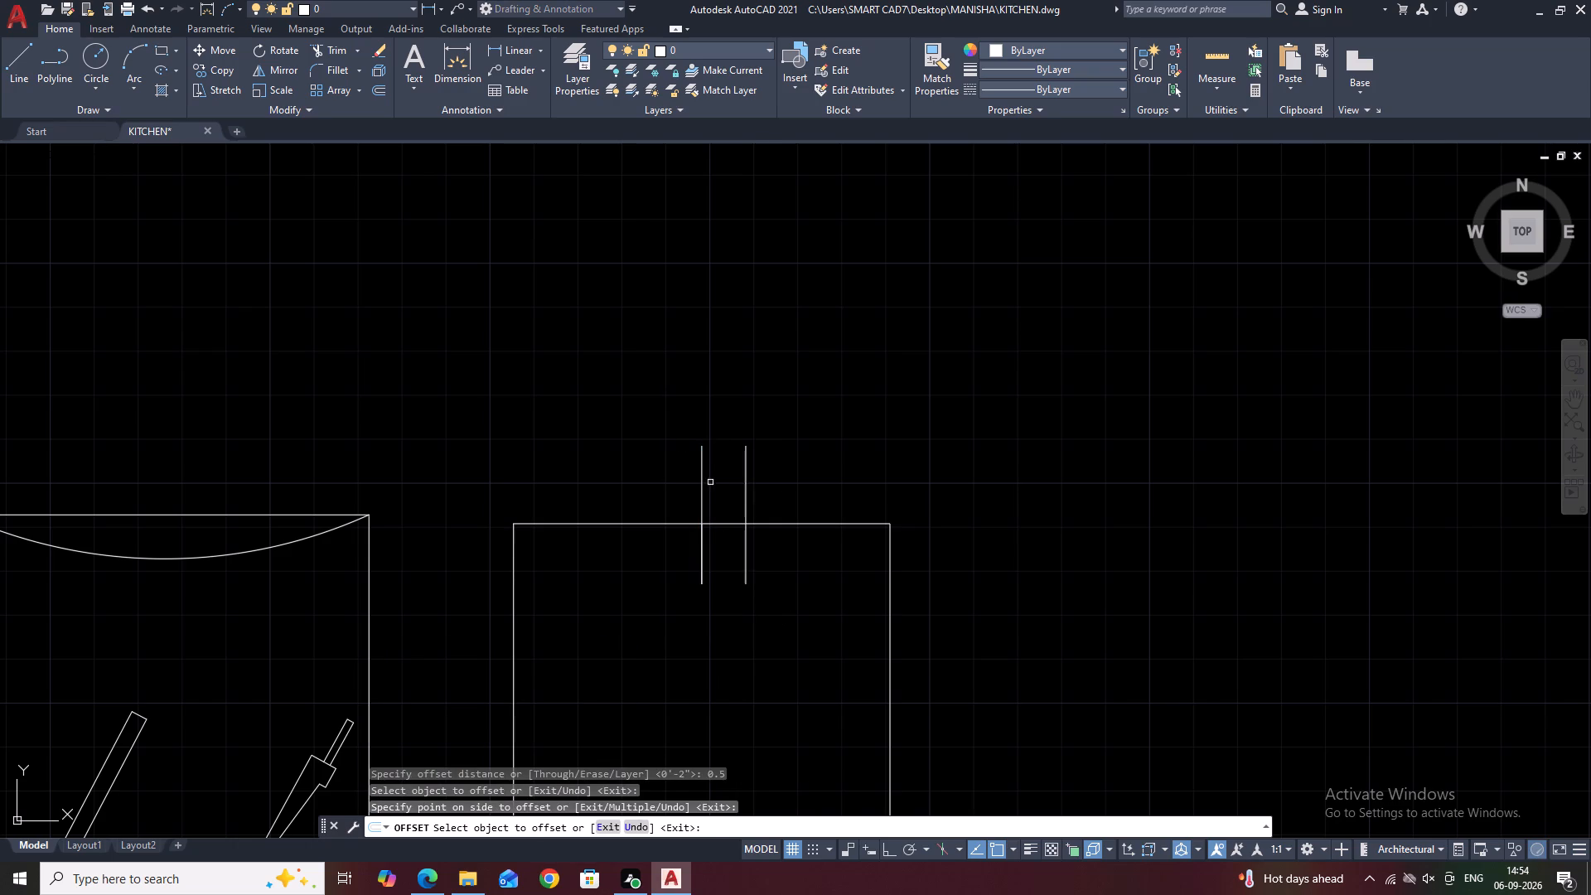
click(701, 476)
click(655, 481)
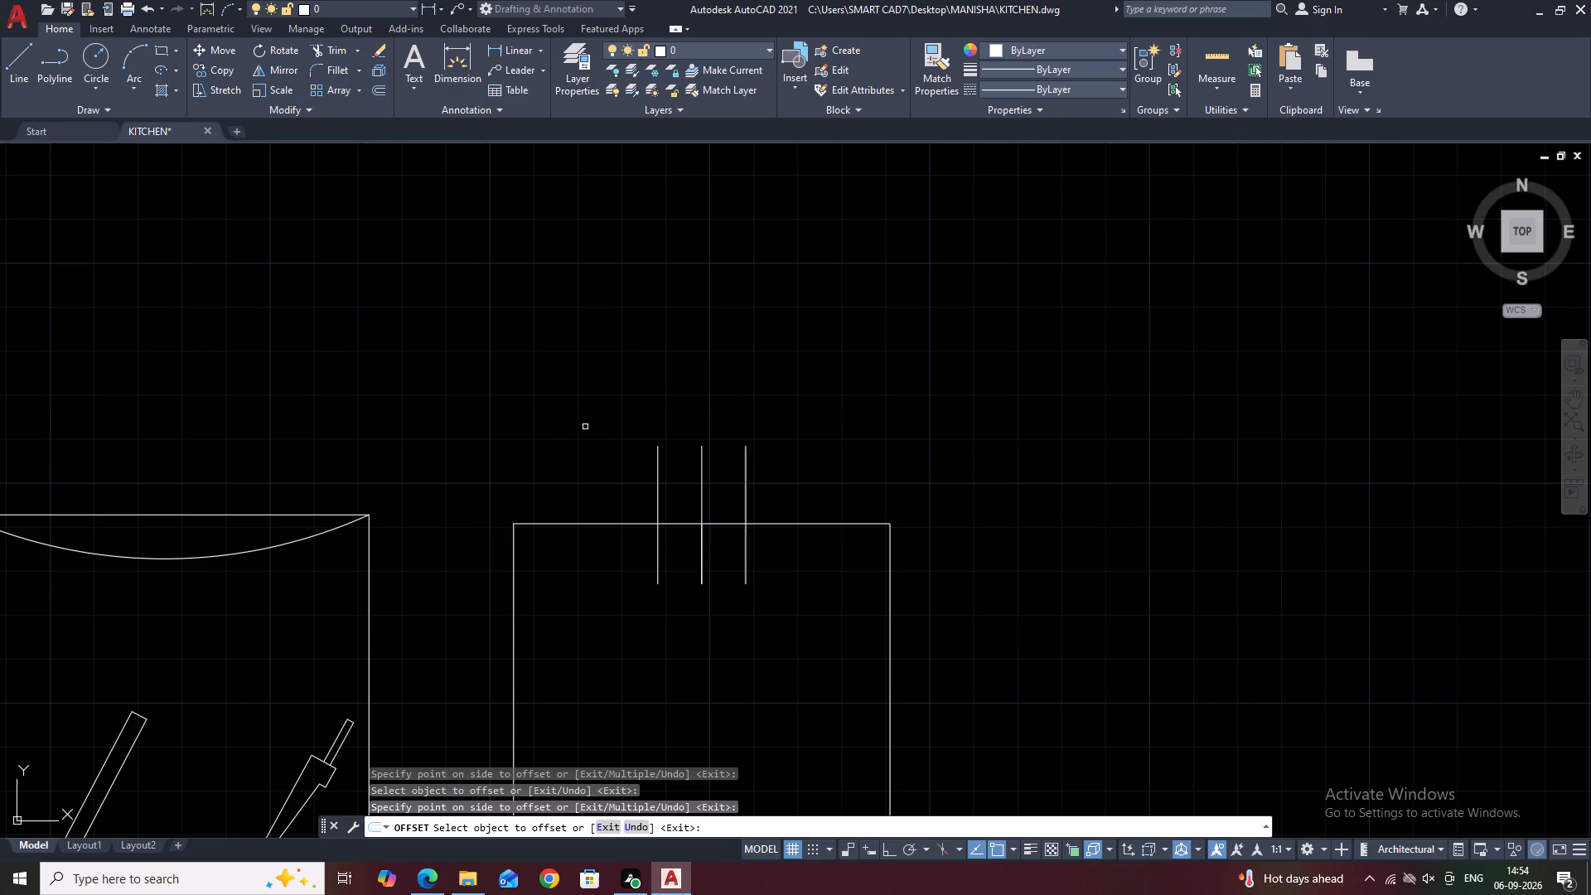
key(Escape)
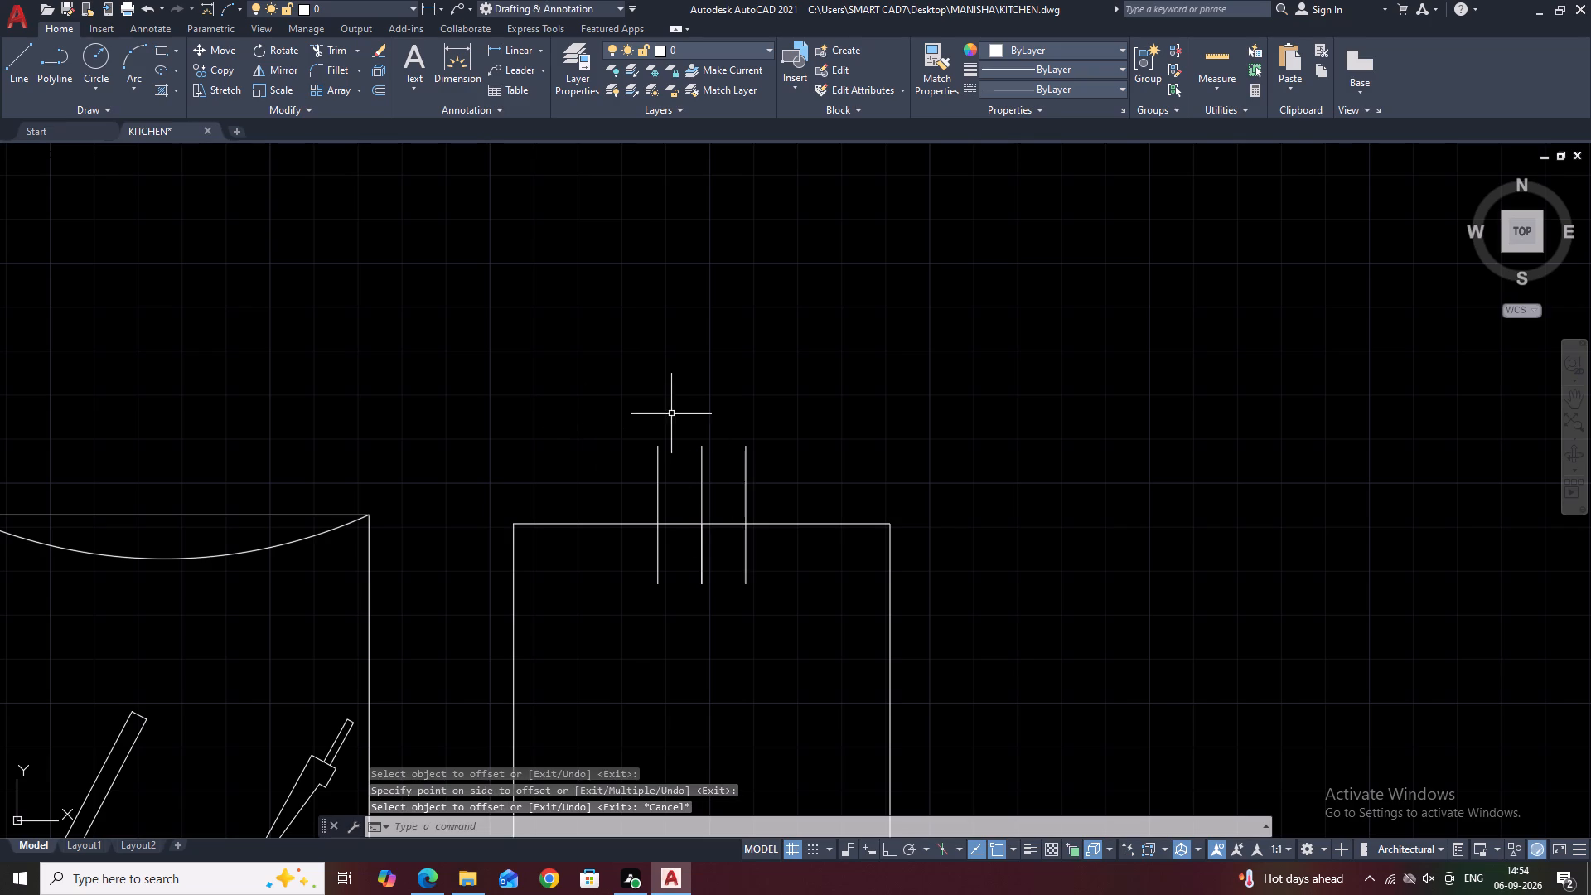
Delete the overlapping centre lines between the two offset neck lines.
click(678, 408)
drag(708, 624, 718, 624)
key(Delete)
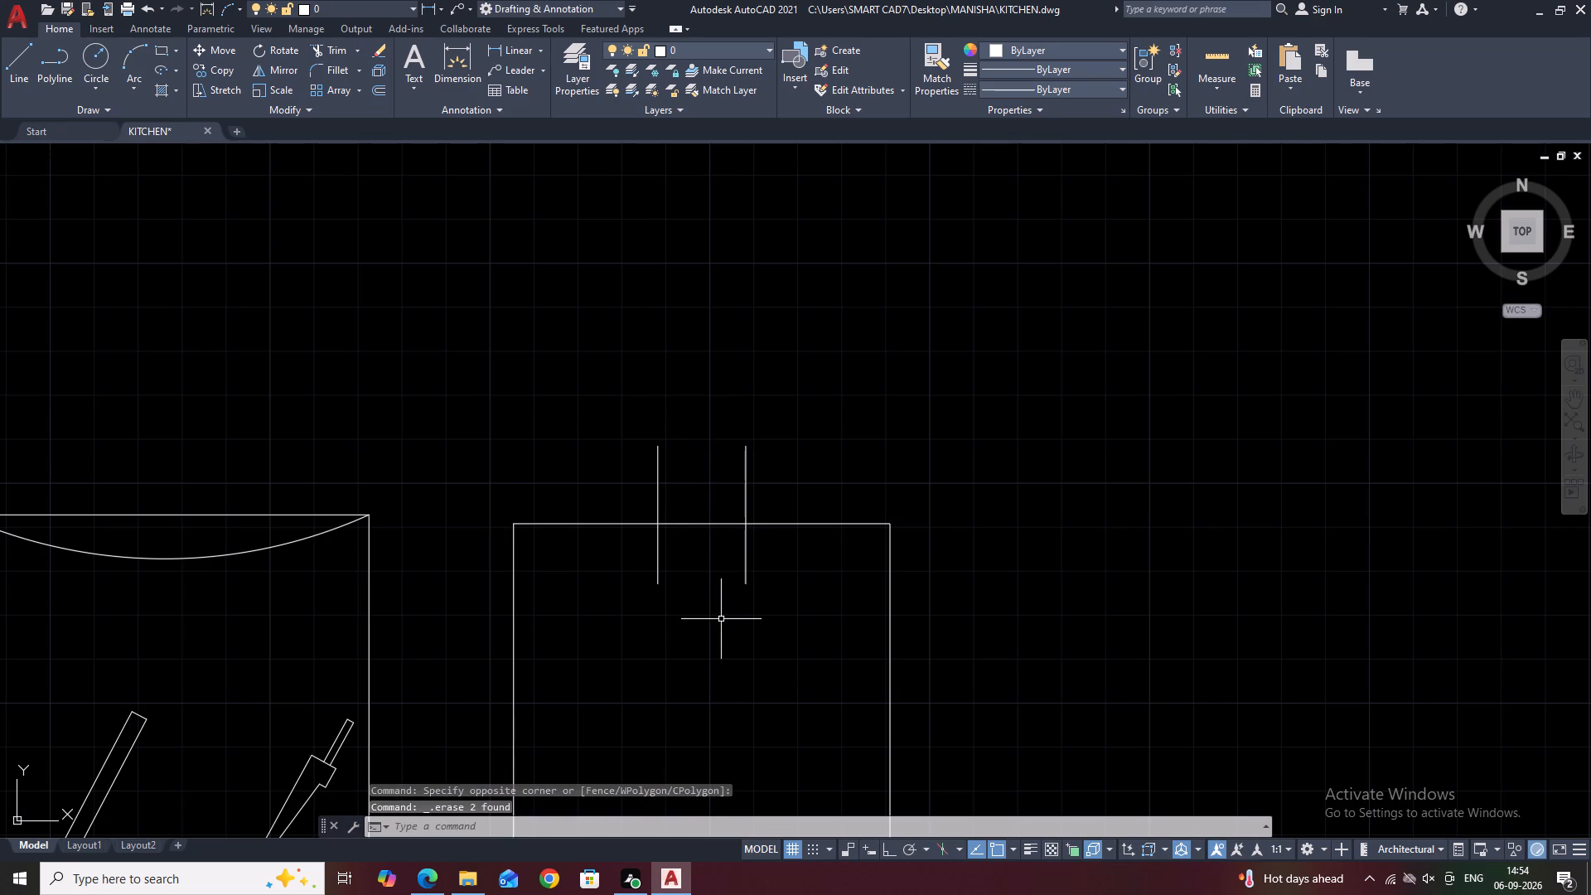
Trim the second rectangle's top edge between the two neck lines to open the container's neck.
text(TR)
key(space)
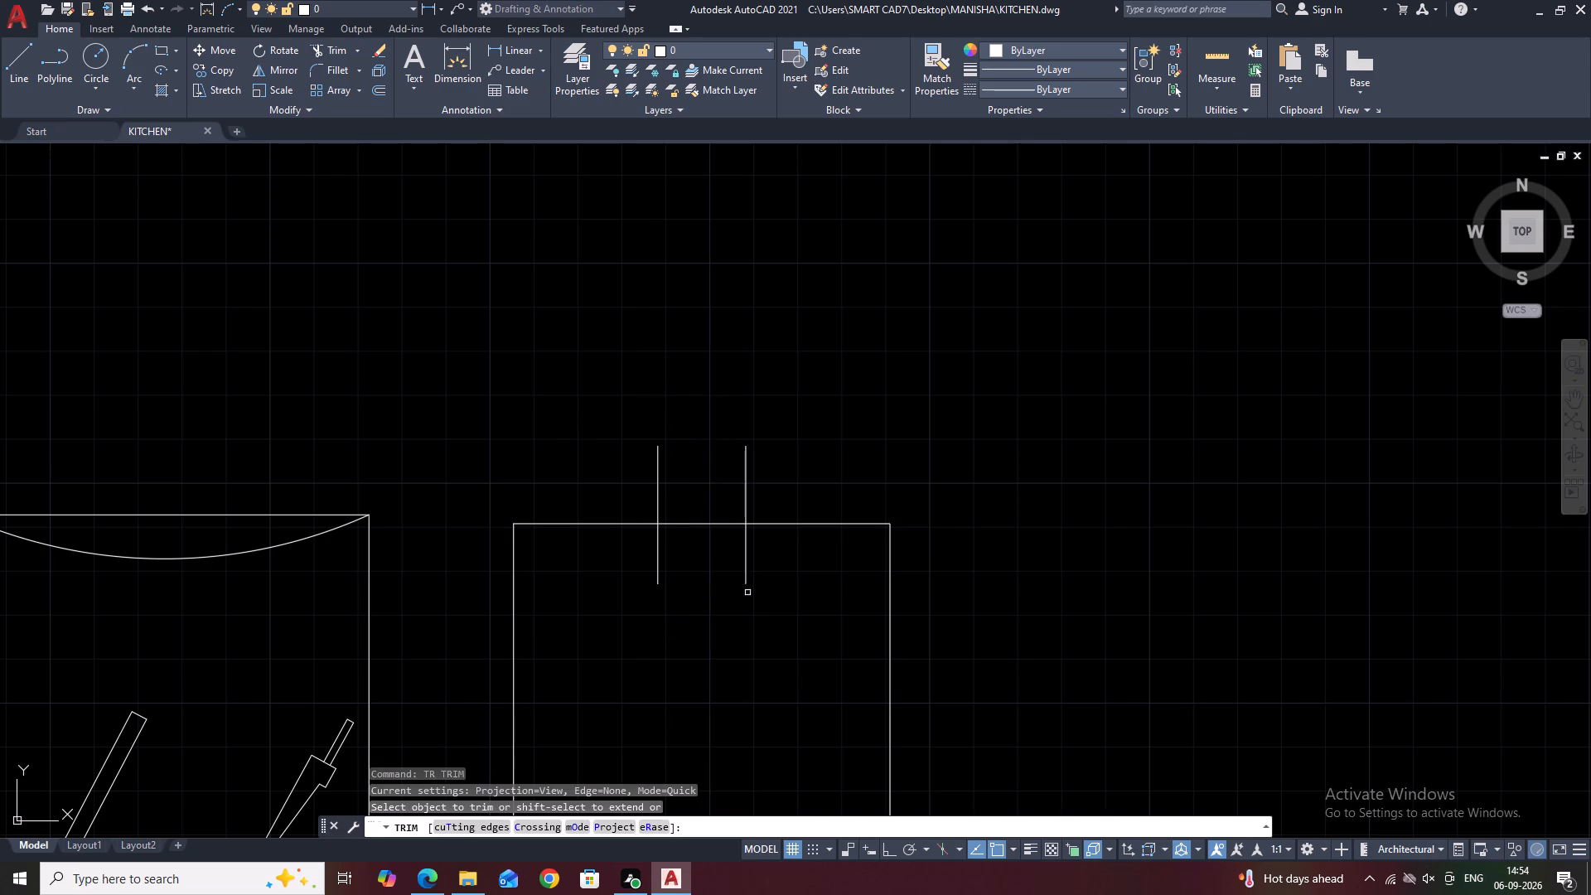
click(718, 516)
click(708, 545)
scroll(679, 531, down, 3)
middle_drag(785, 585, 809, 515)
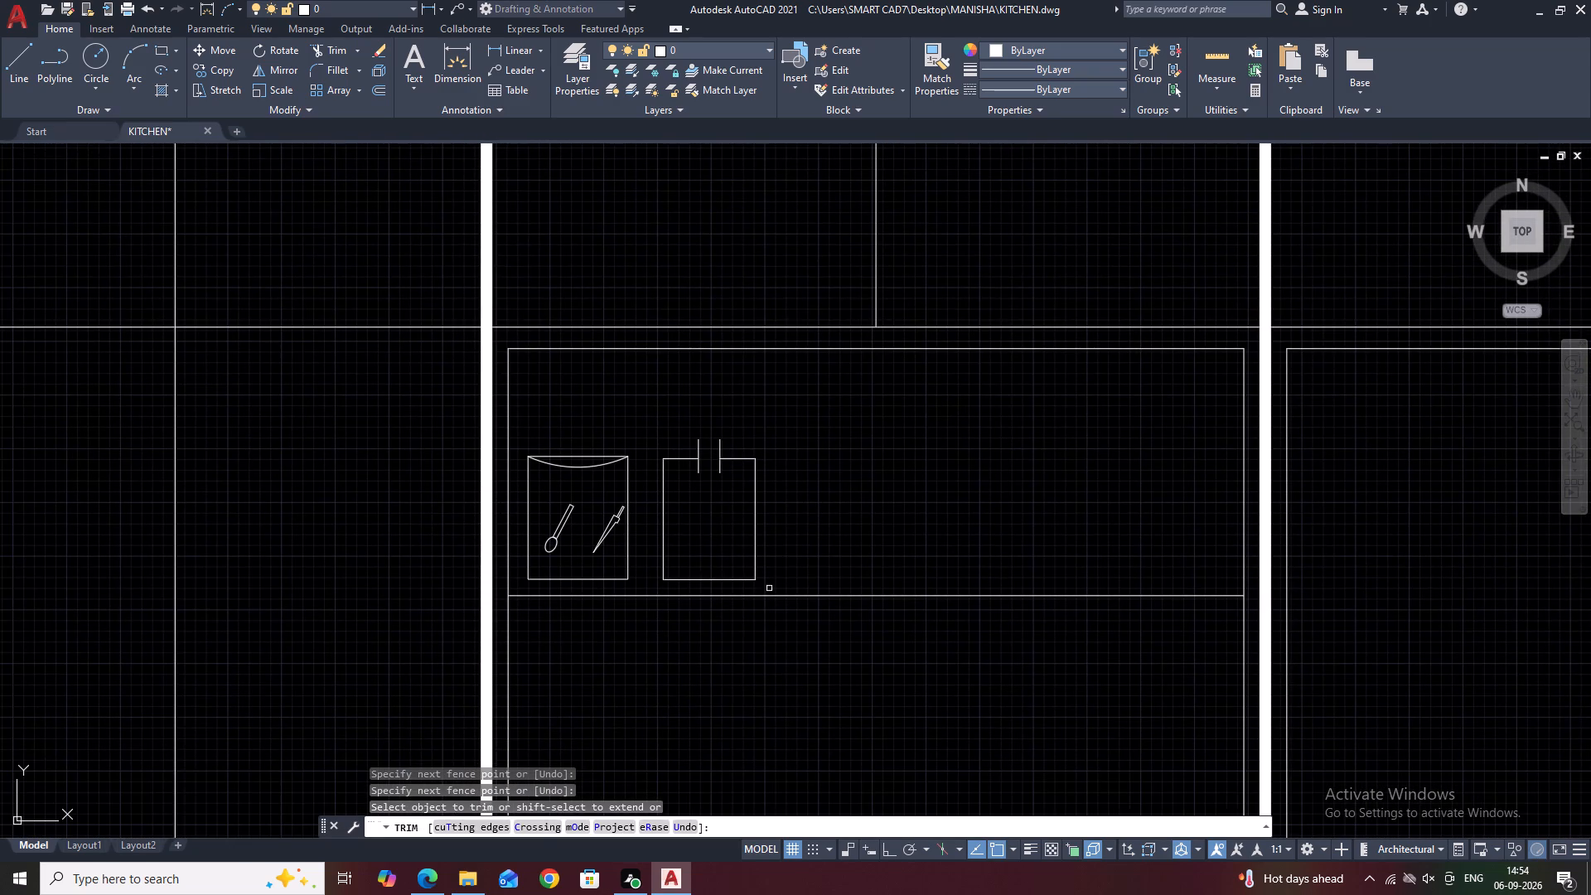
key(space)
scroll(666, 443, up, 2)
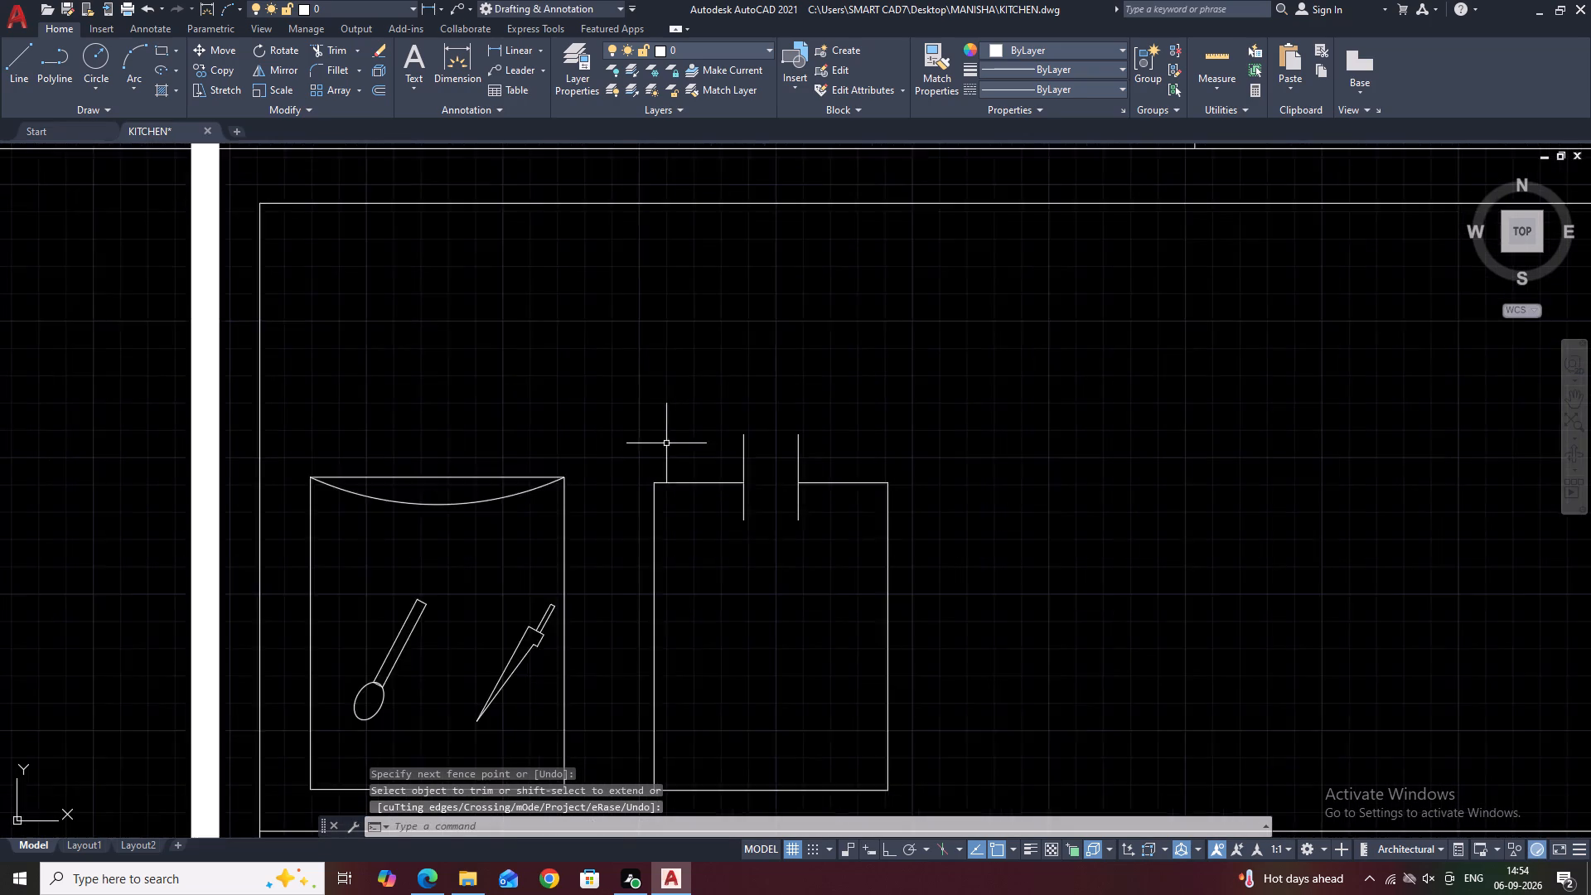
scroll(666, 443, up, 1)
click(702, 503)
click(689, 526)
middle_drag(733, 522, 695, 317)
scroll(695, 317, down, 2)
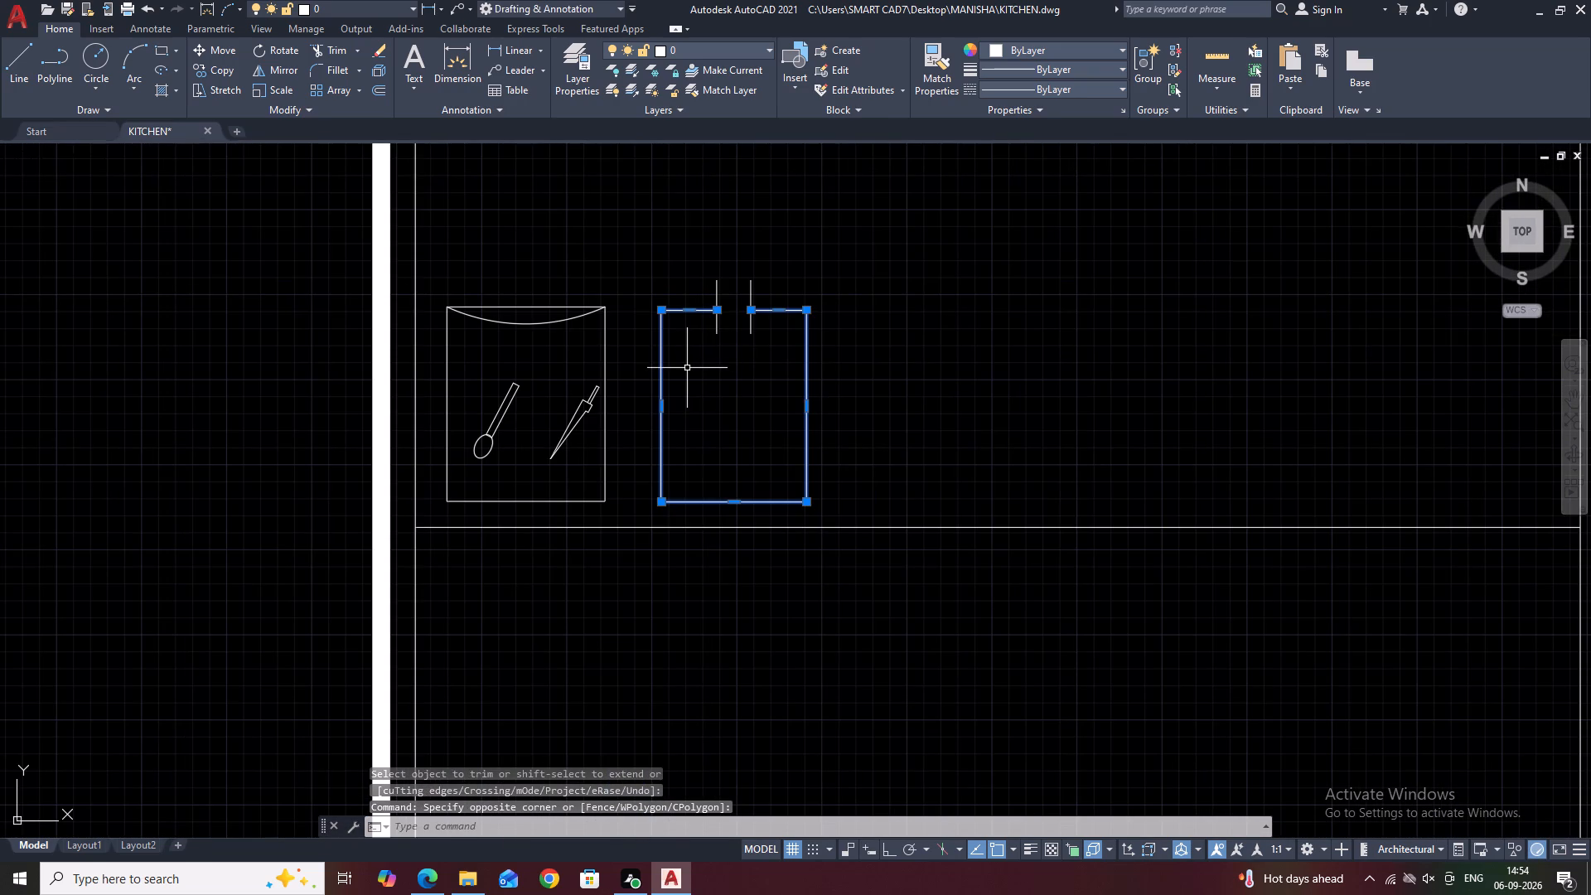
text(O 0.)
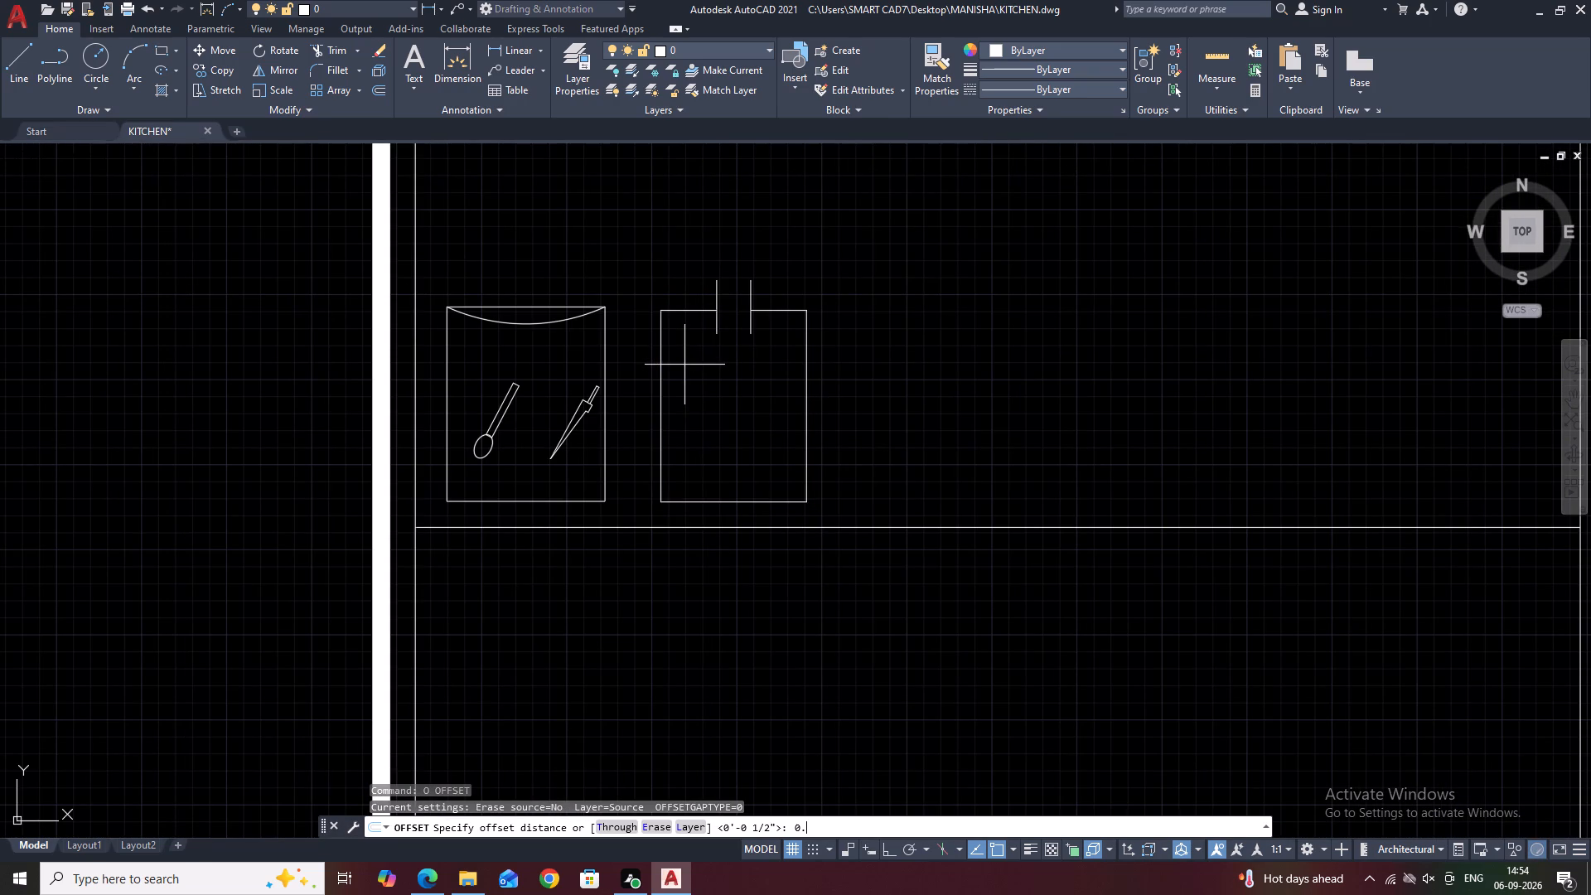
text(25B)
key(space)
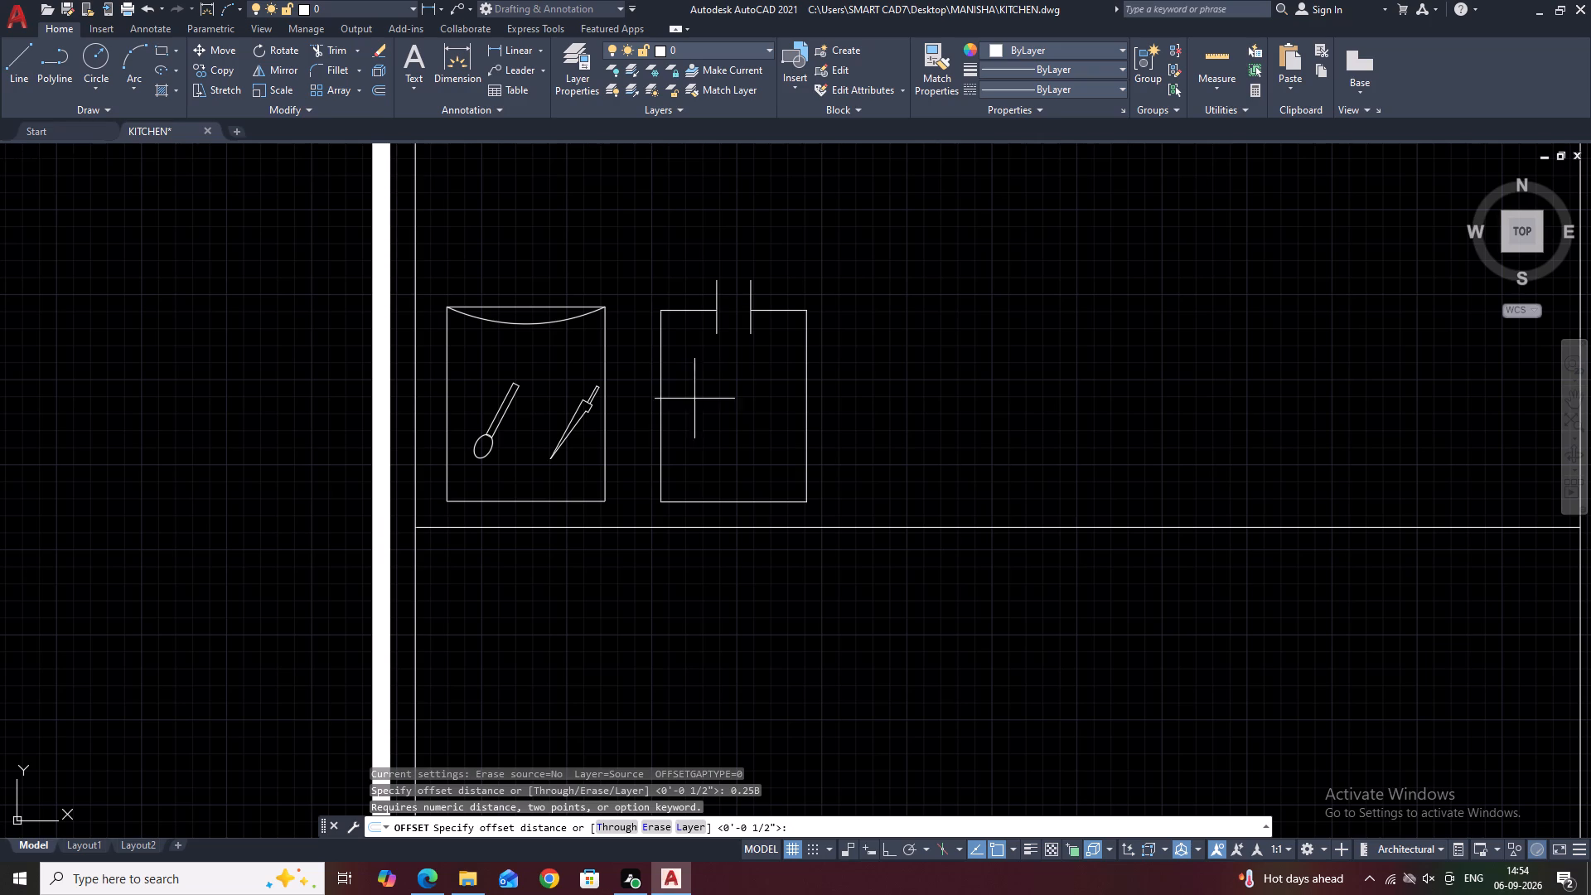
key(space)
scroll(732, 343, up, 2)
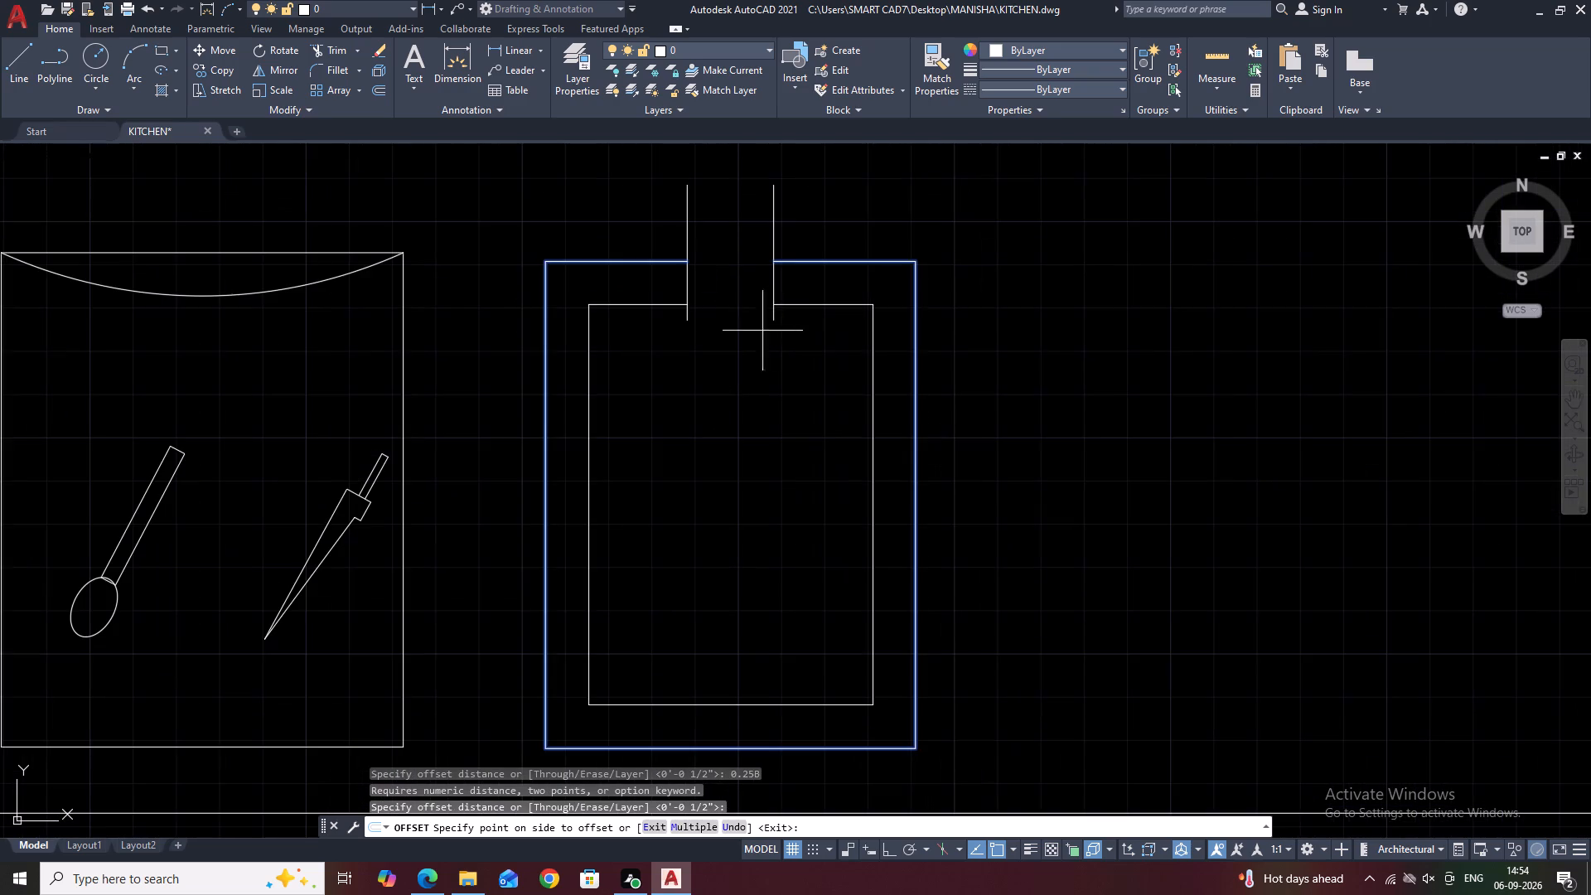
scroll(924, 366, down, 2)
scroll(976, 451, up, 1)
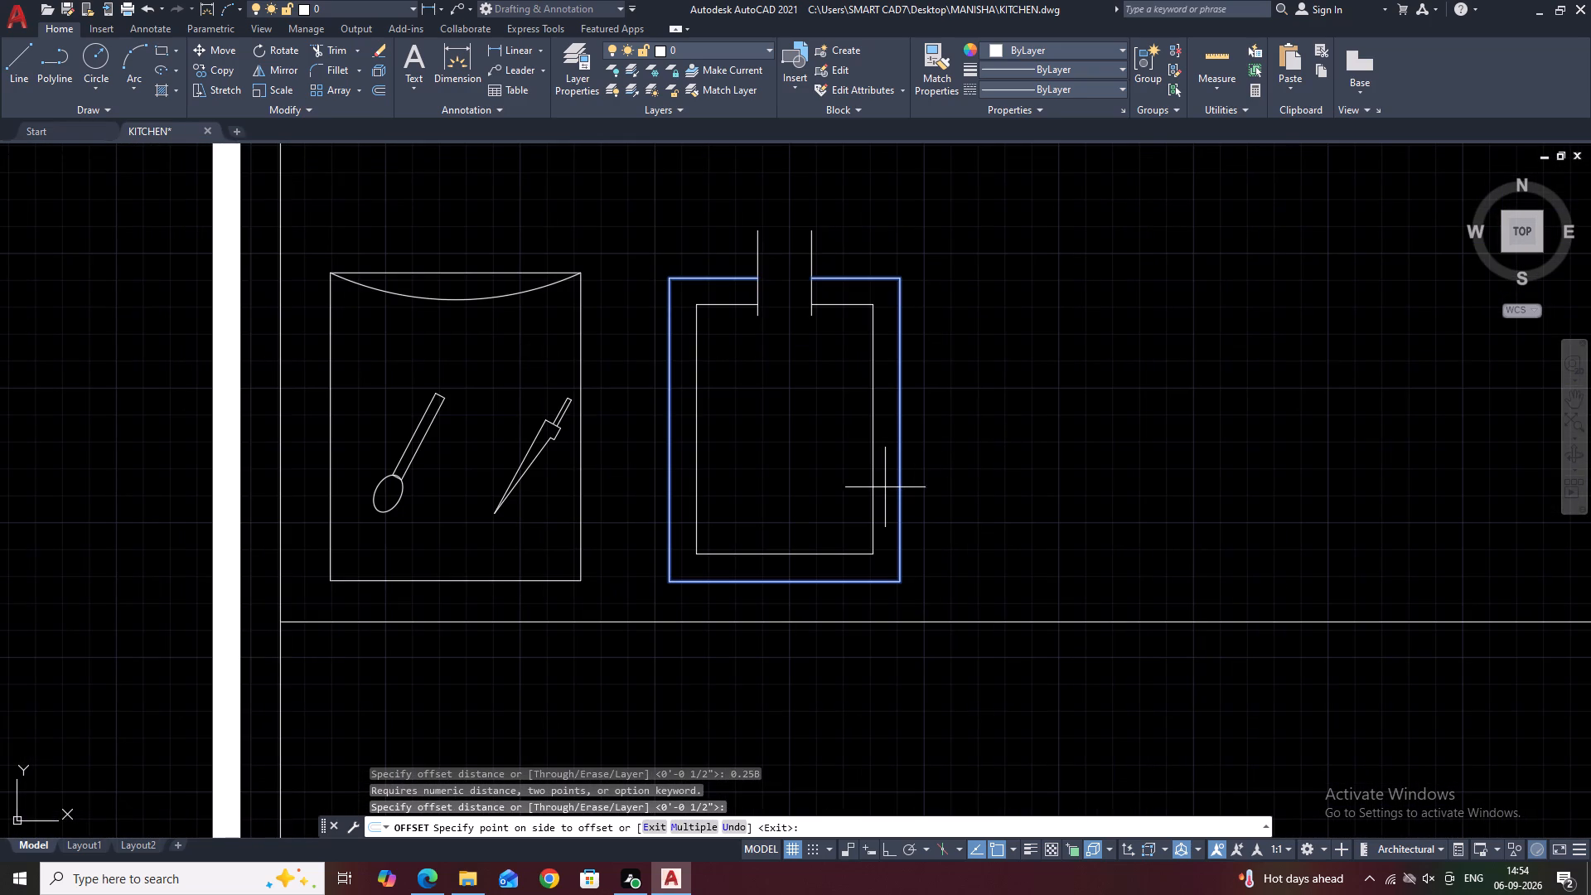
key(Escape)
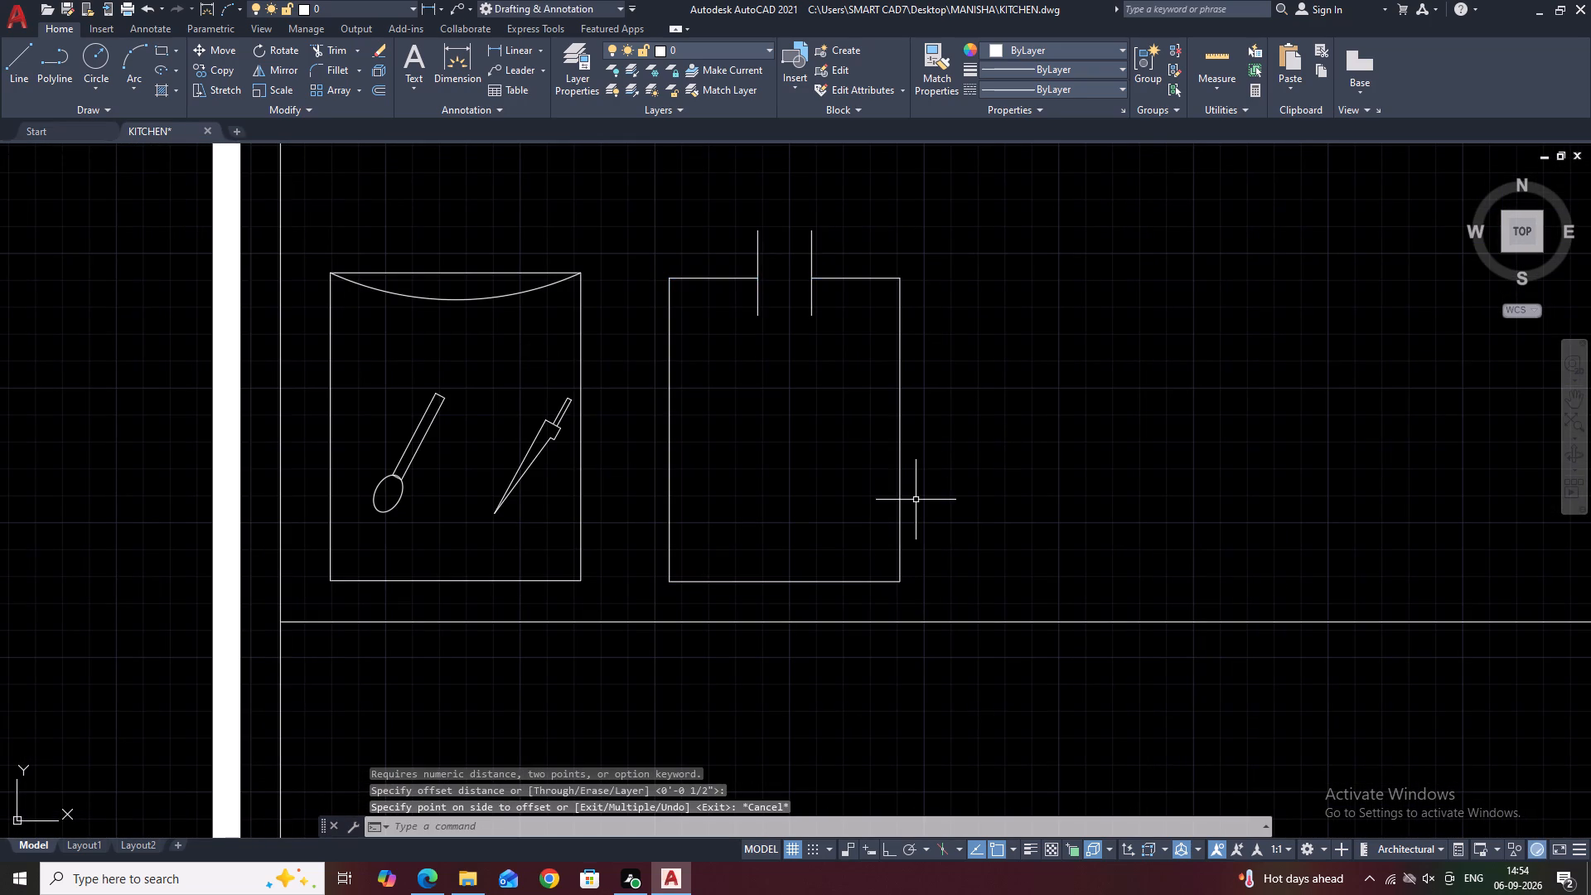
Stretch the second container's bottom edge slightly upward to shorten the outline.
drag(910, 491, 907, 483)
click(874, 434)
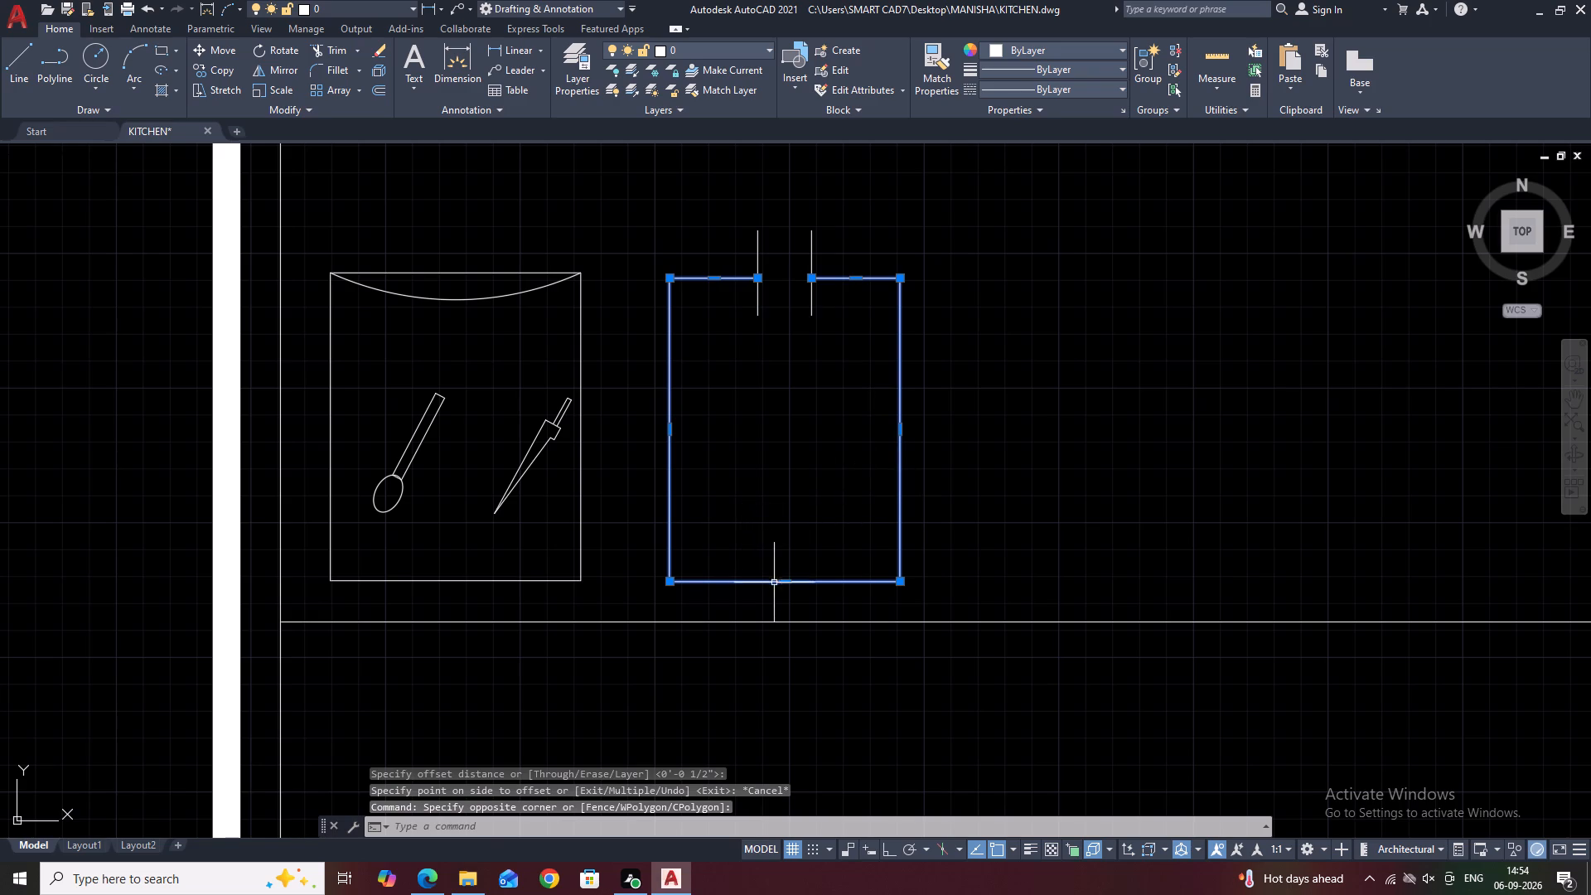
click(788, 583)
click(790, 541)
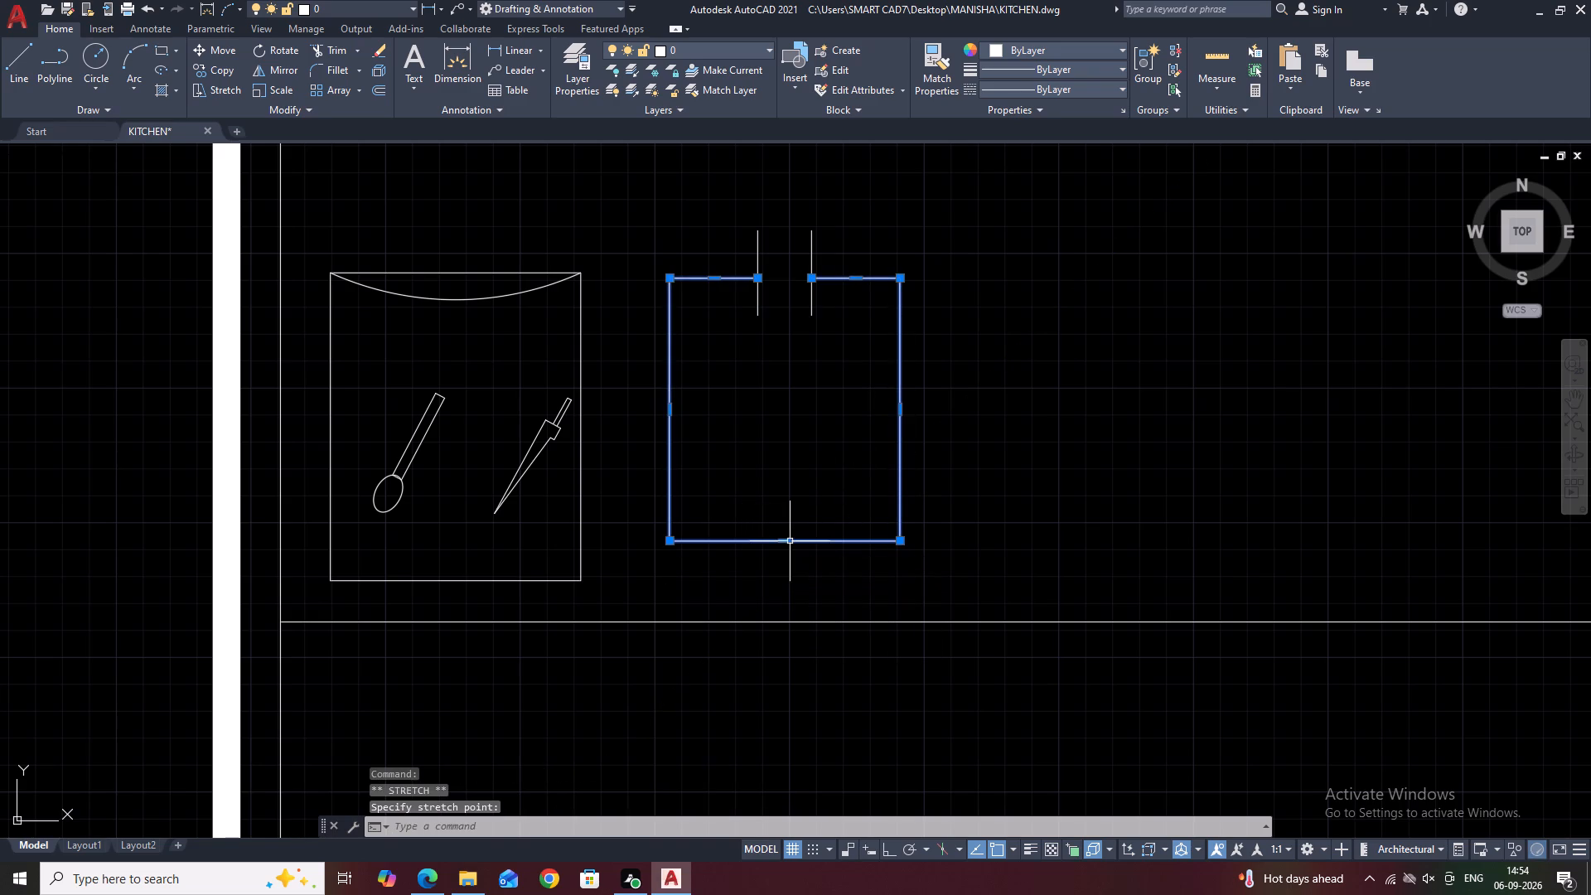
Offset the second container's open-necked outline 0.25 inch inward.
middle_drag(776, 459, 776, 554)
text(O)
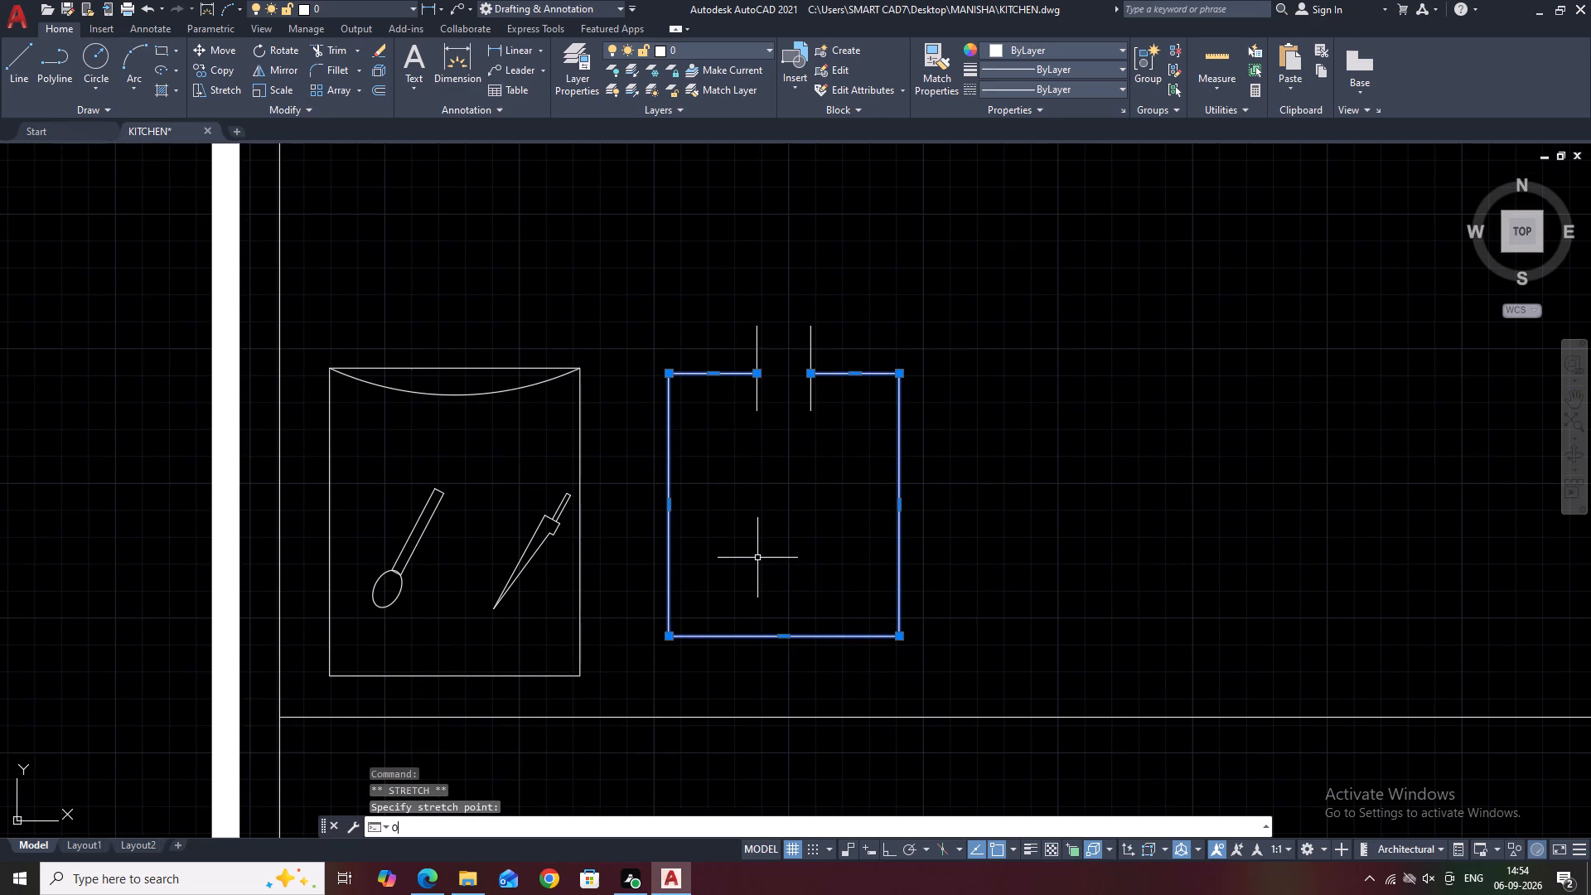
key(space)
text(0.)
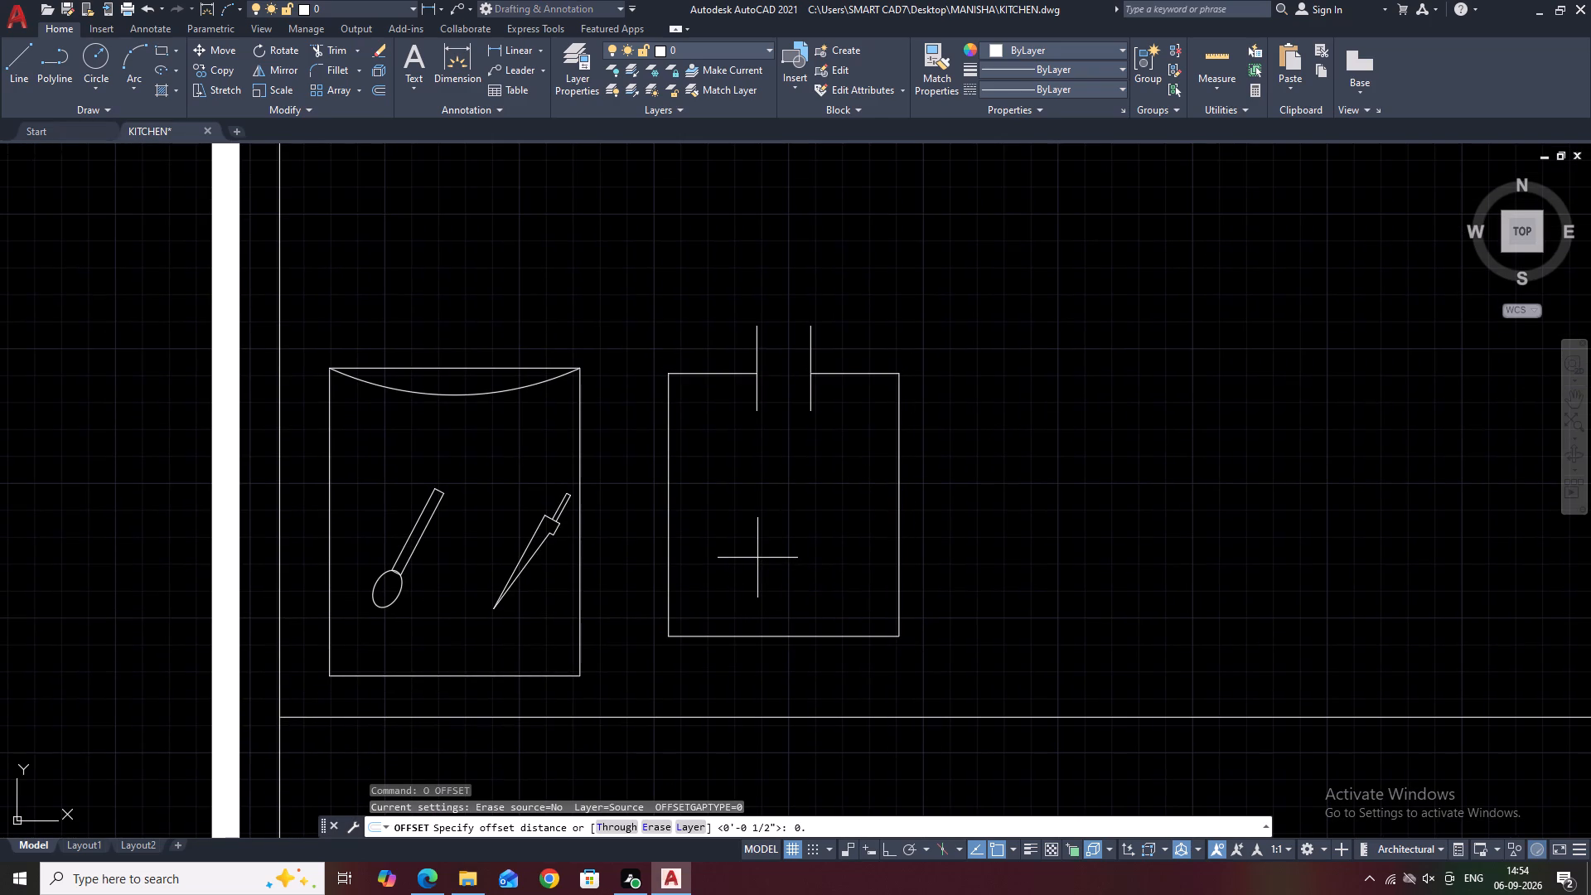
text(25)
key(space)
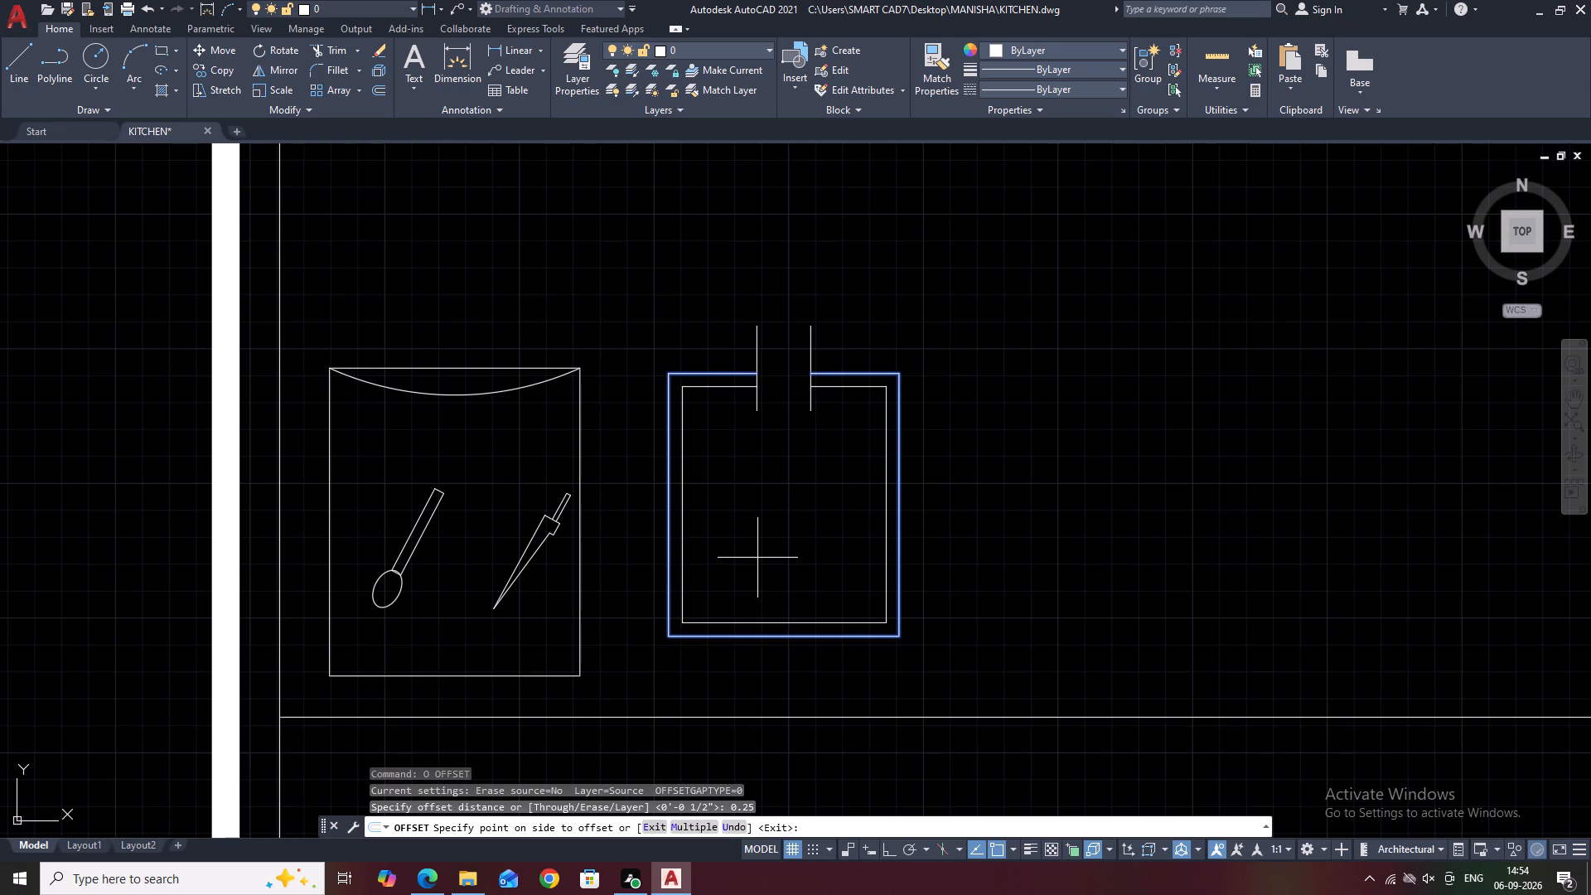
click(757, 558)
middle_drag(771, 399, 773, 434)
click(782, 488)
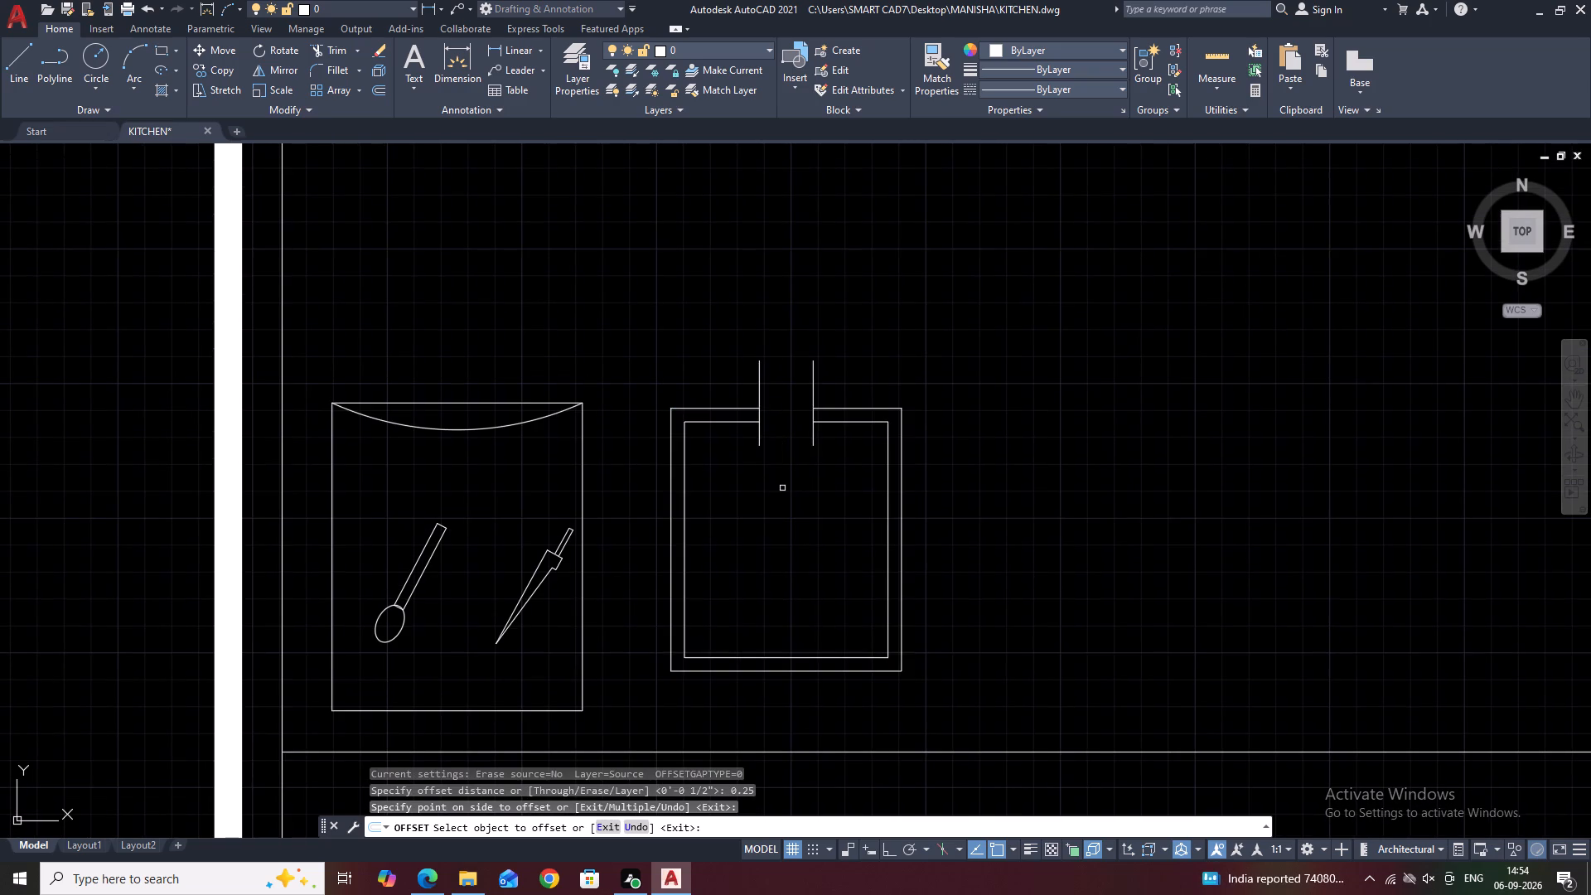
middle_drag(945, 397, 892, 330)
key(space)
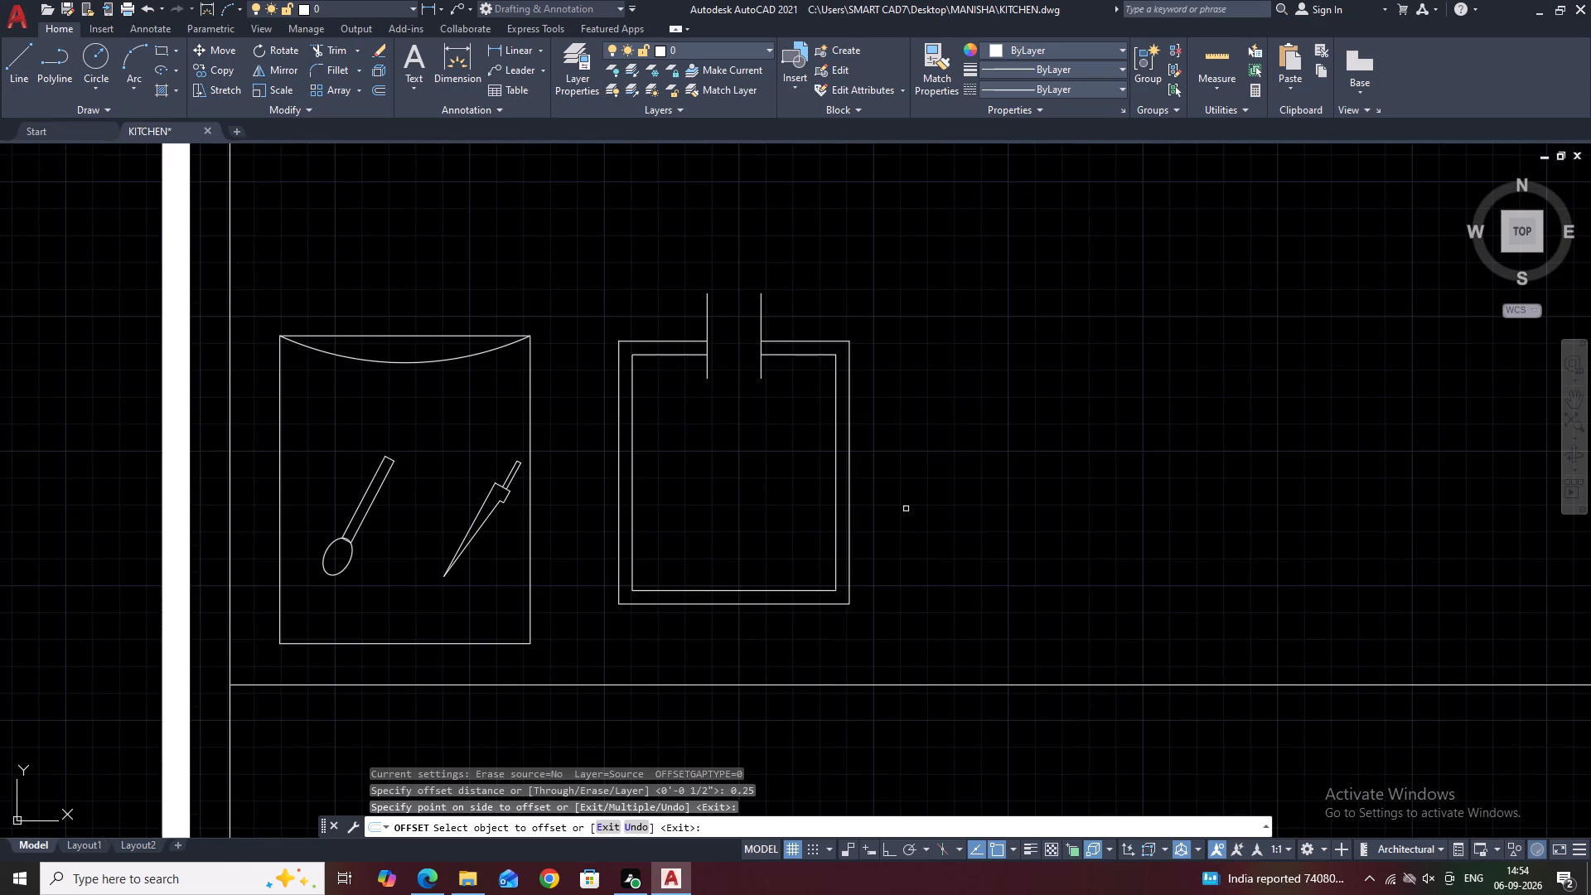
Fillet both top corners of the second container's inner outline with a 0.25 inch radius.
text(F)
key(space)
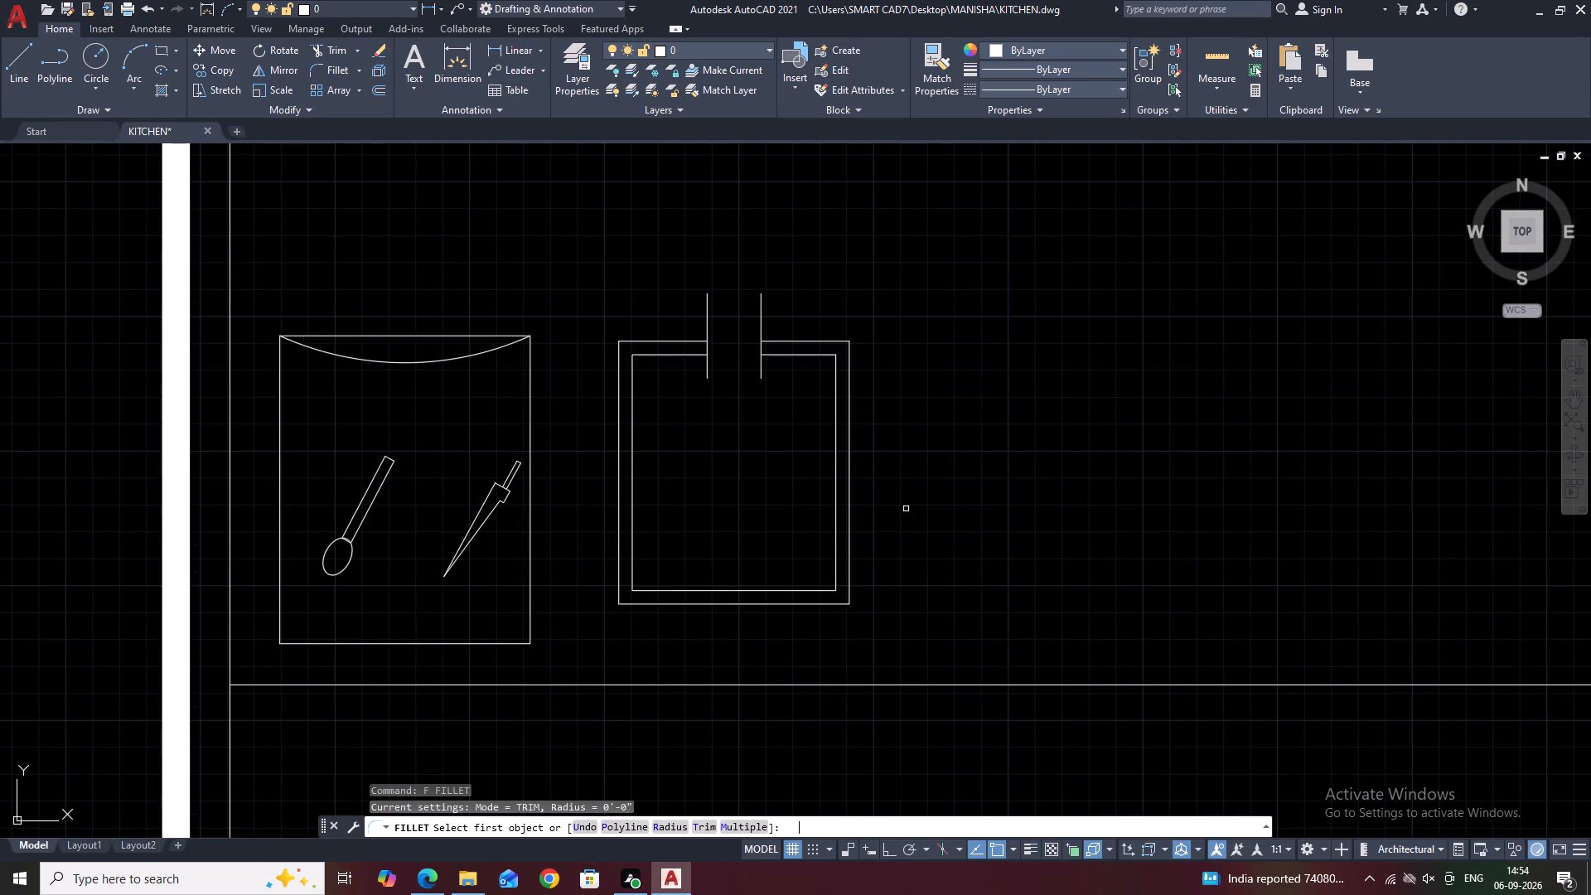
click(649, 353)
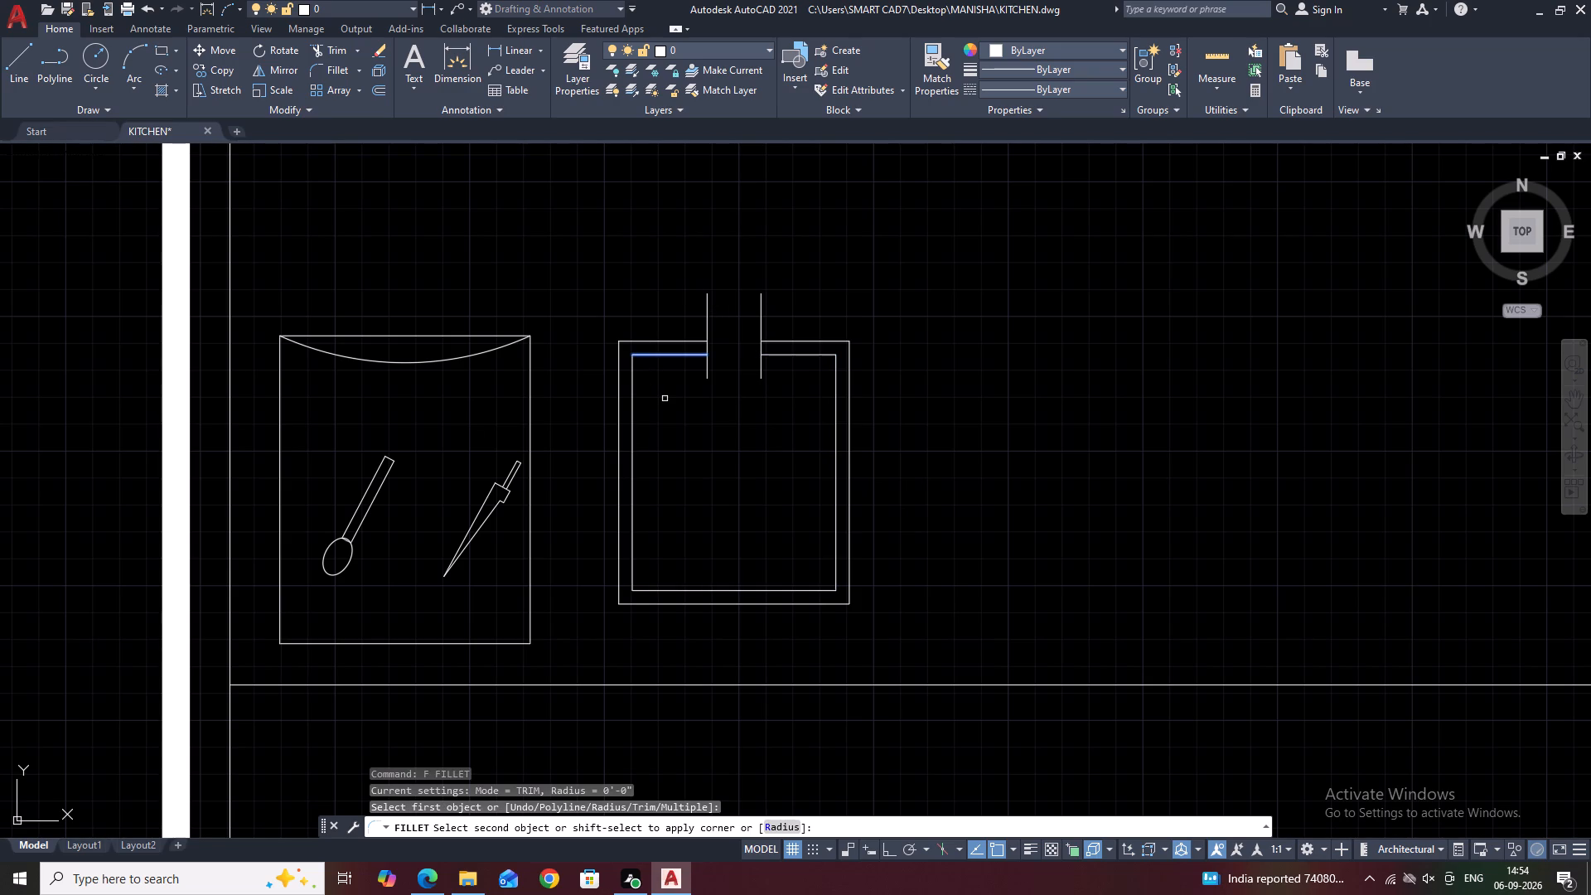
key(r)
key(space)
text(0.)
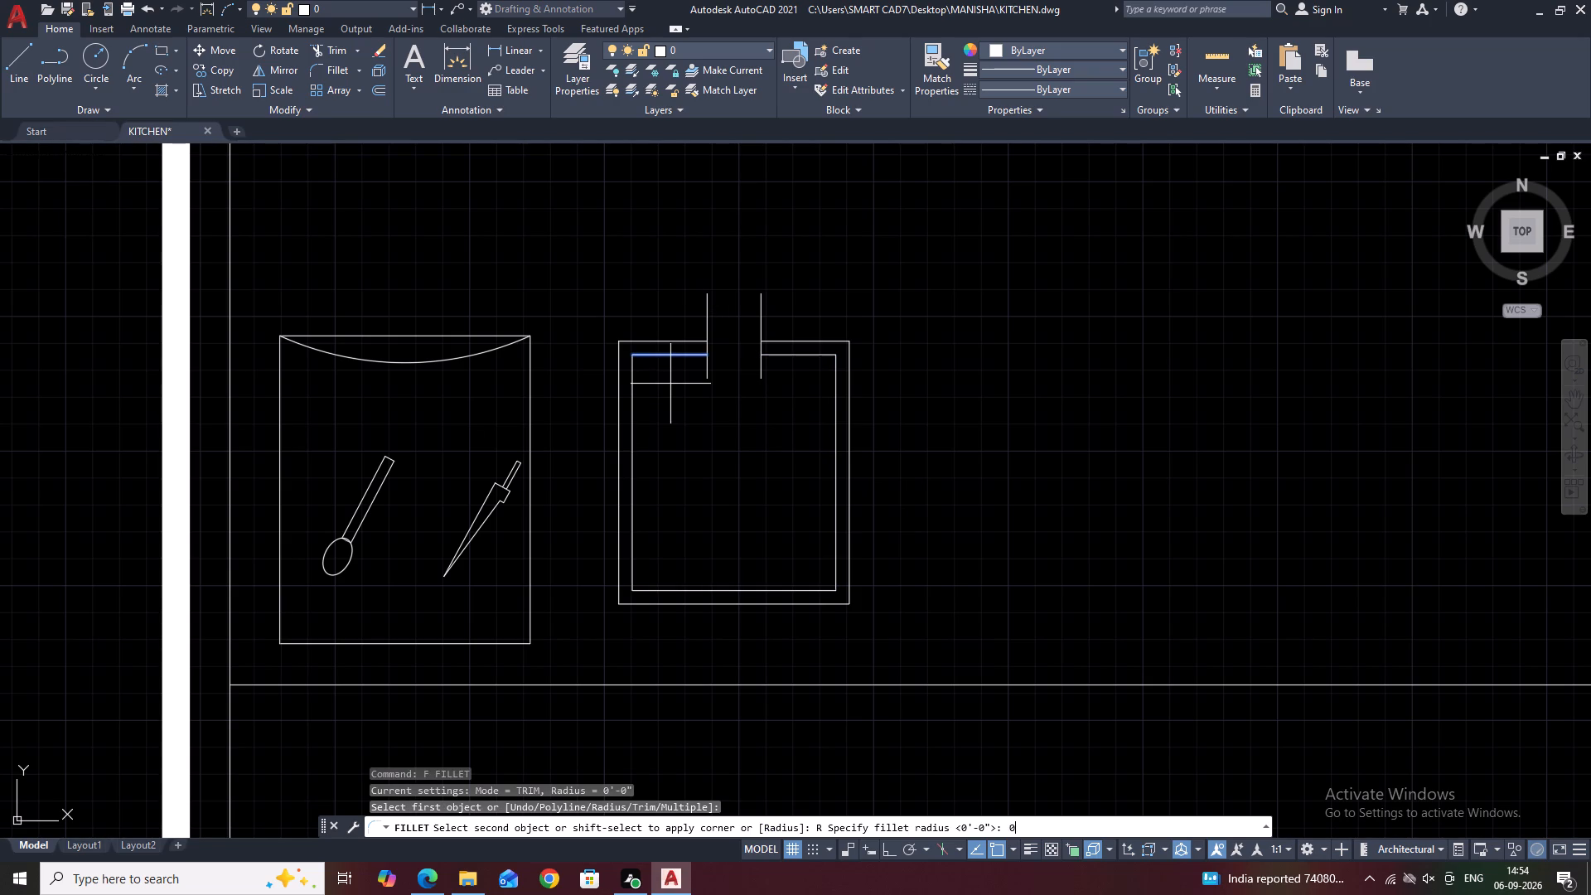
text(25)
key(space)
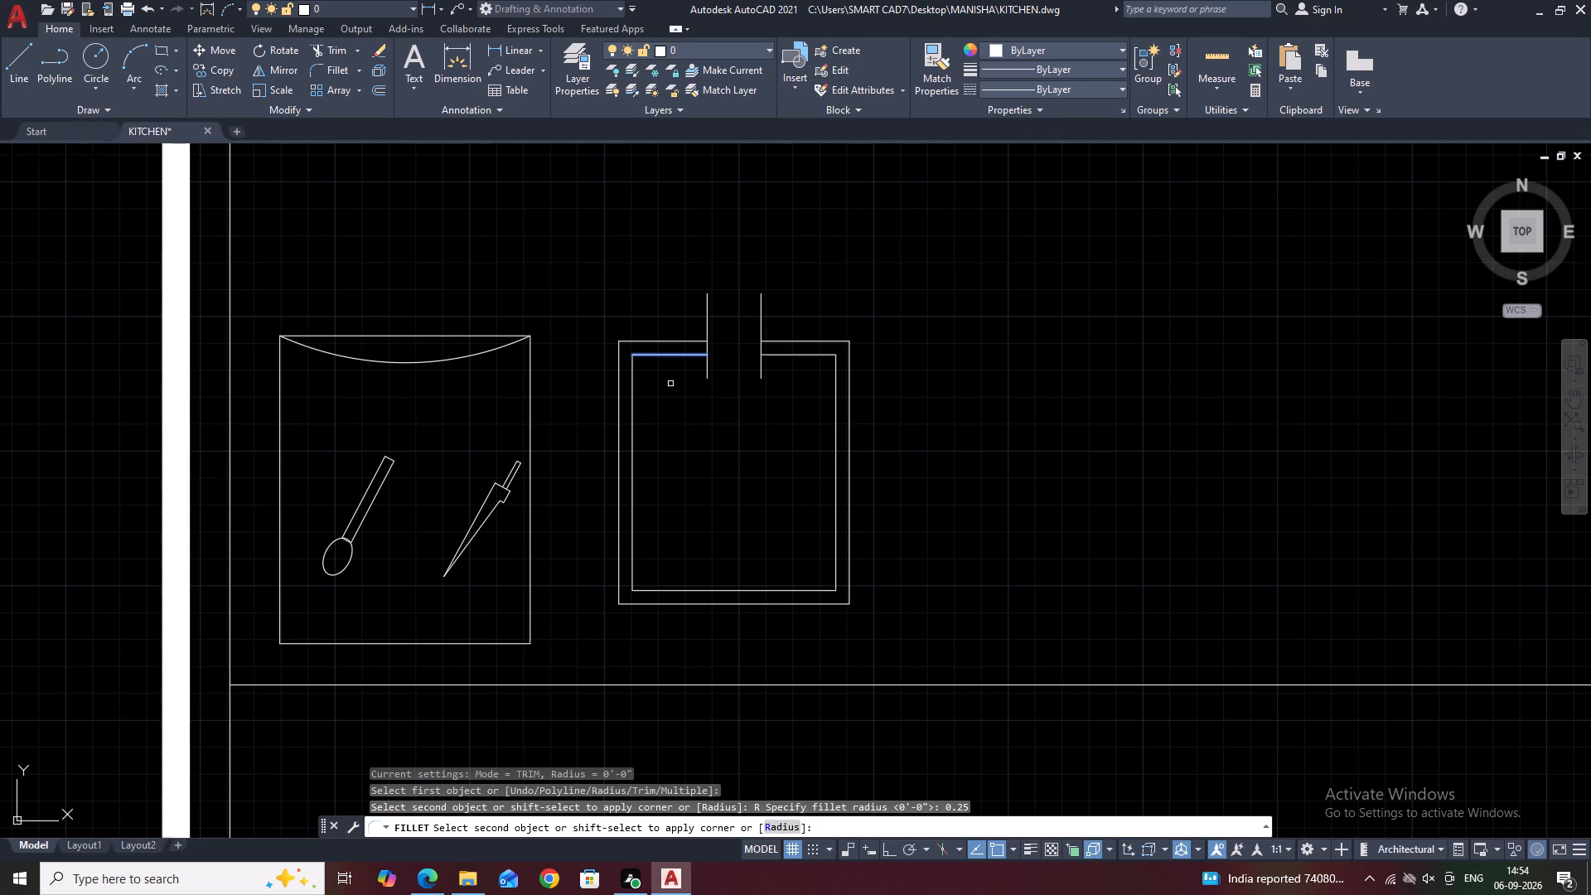
click(632, 385)
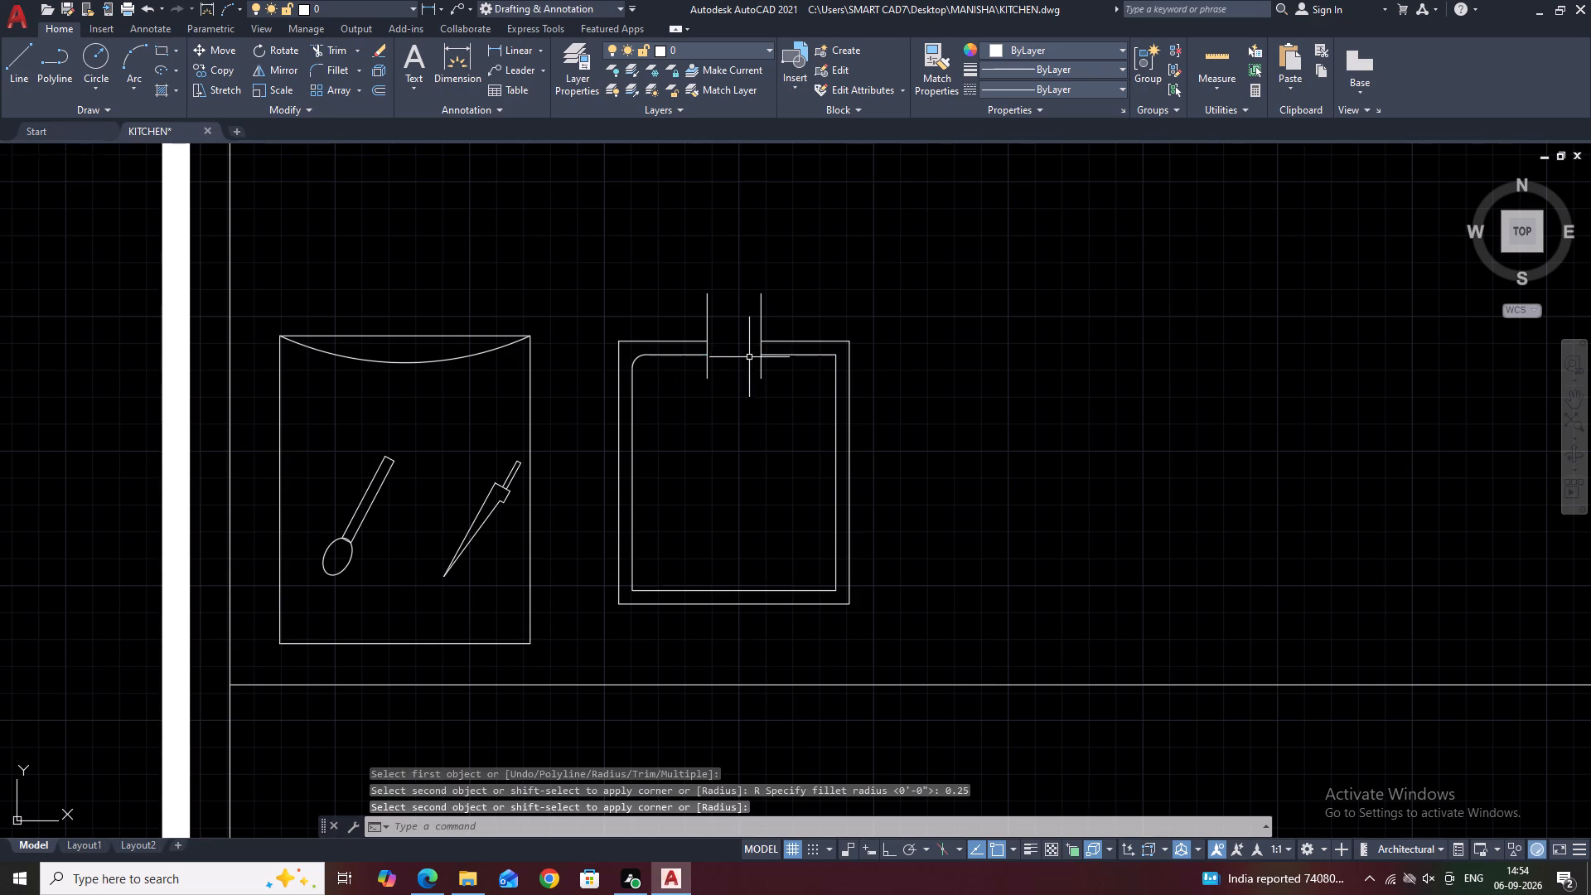
key(space)
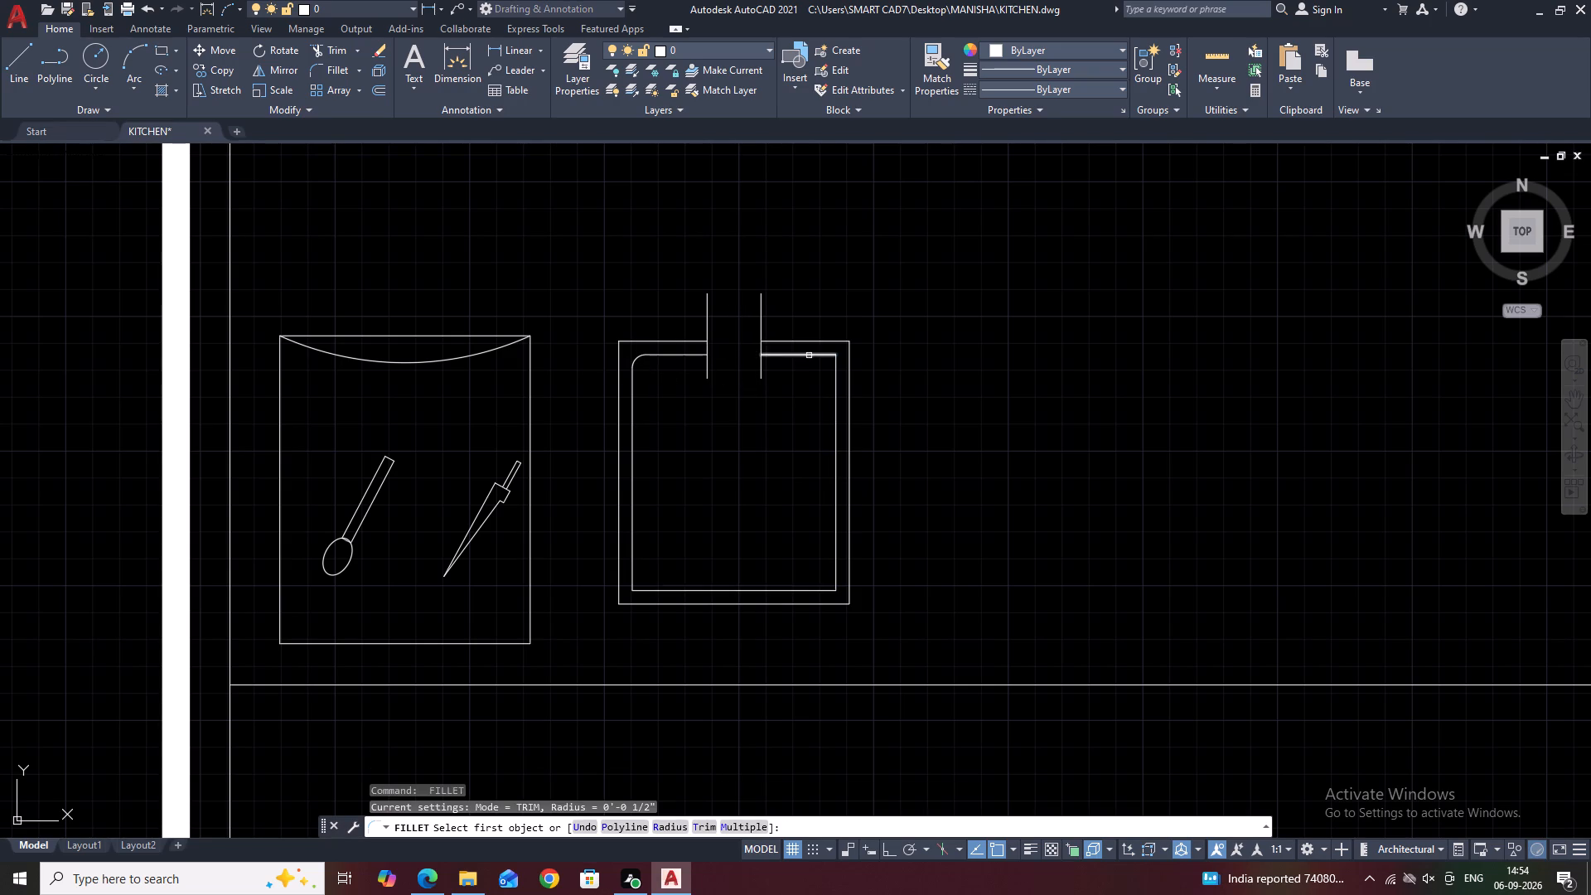
click(809, 355)
click(838, 377)
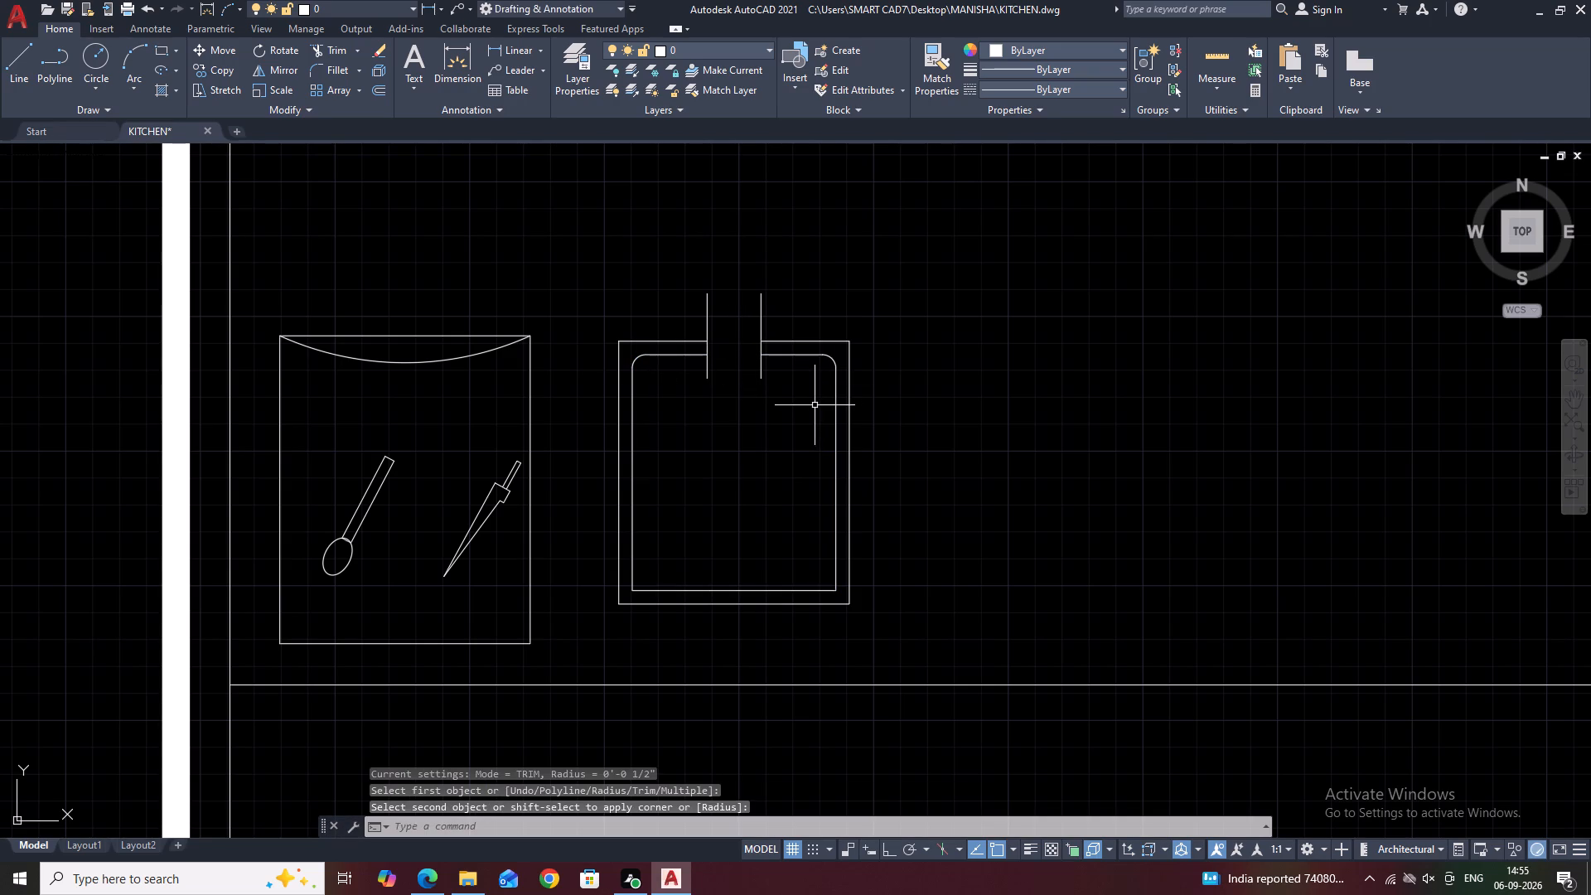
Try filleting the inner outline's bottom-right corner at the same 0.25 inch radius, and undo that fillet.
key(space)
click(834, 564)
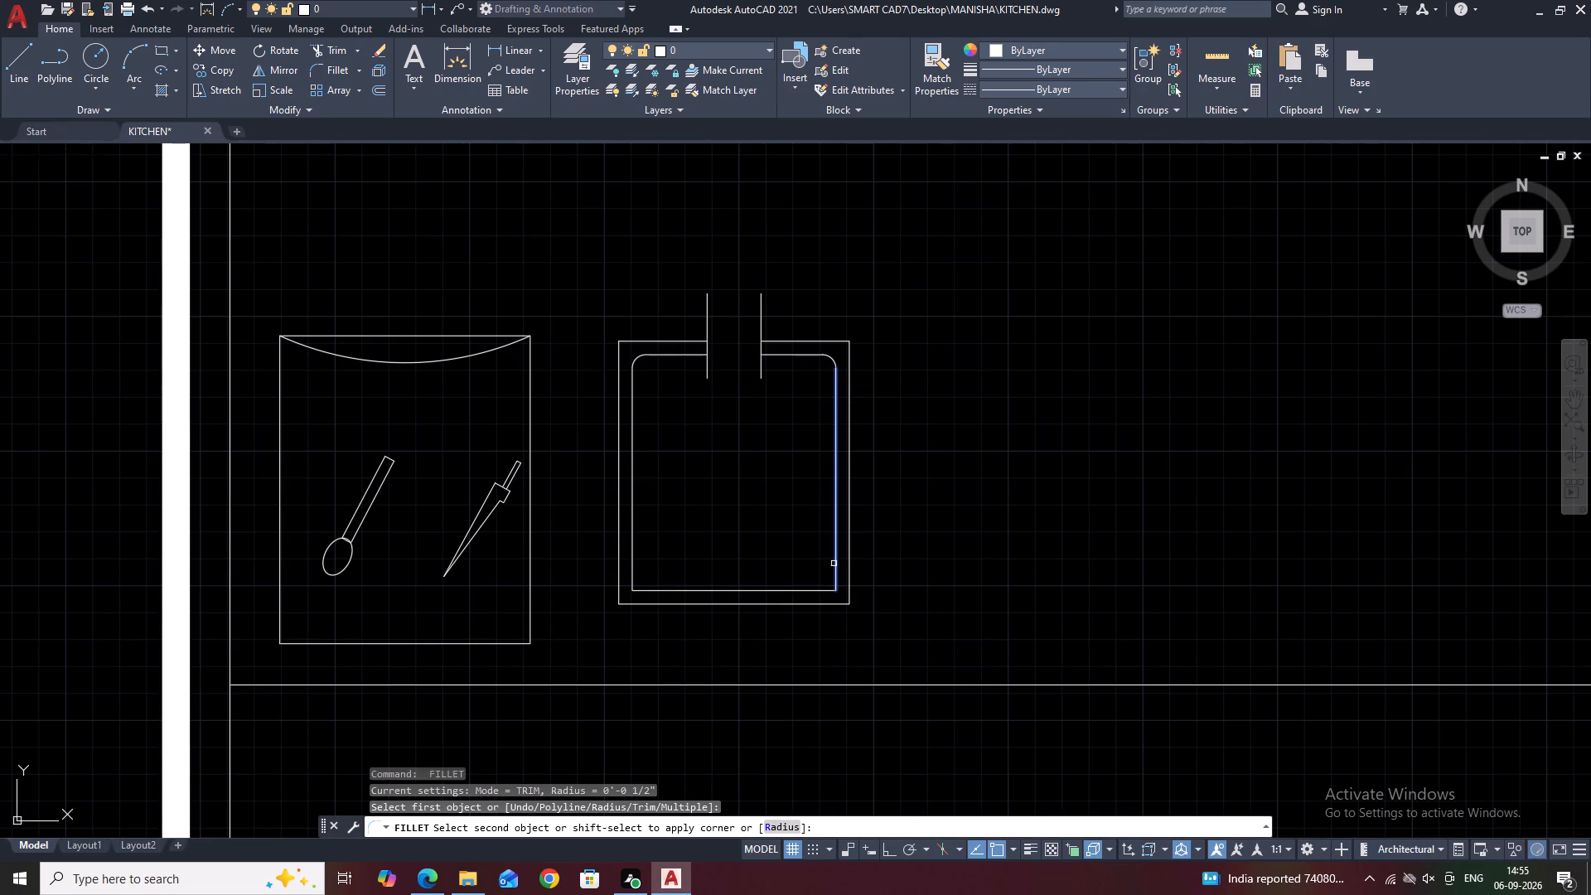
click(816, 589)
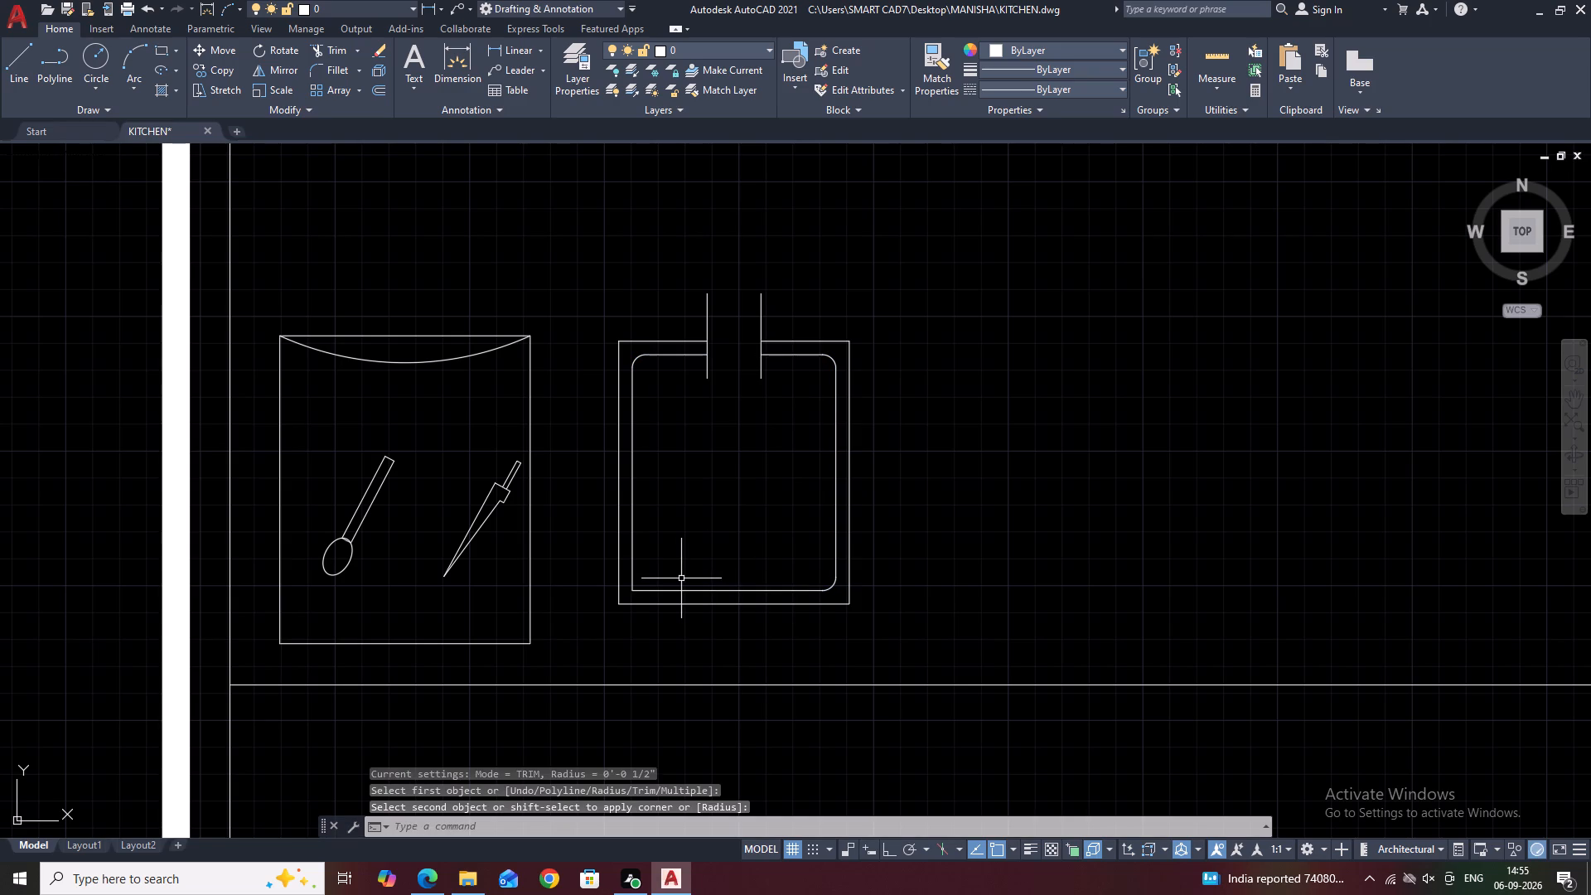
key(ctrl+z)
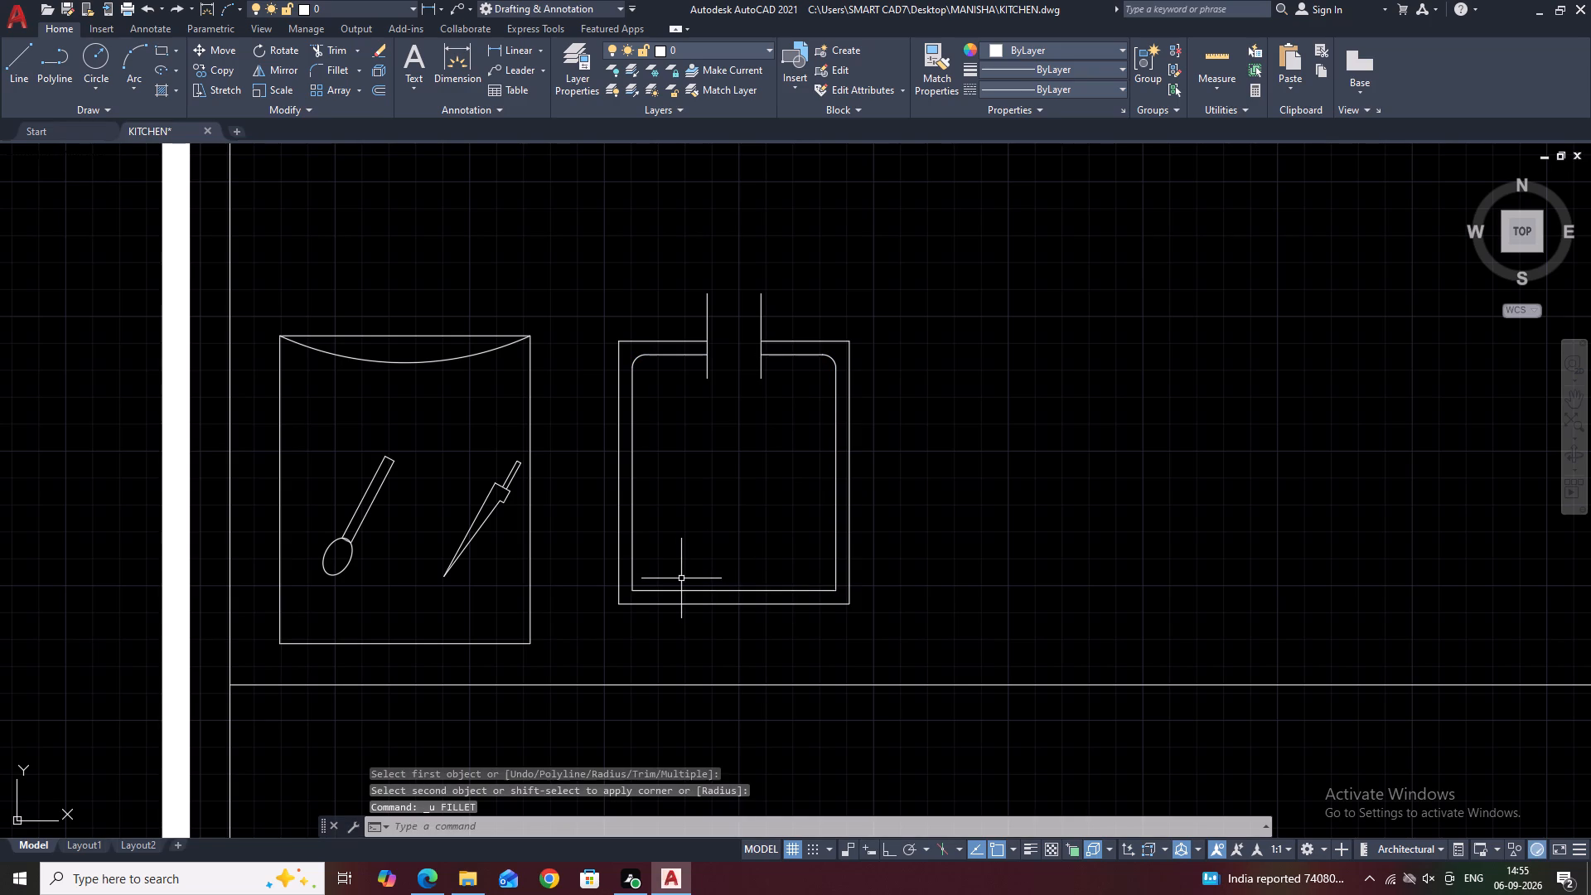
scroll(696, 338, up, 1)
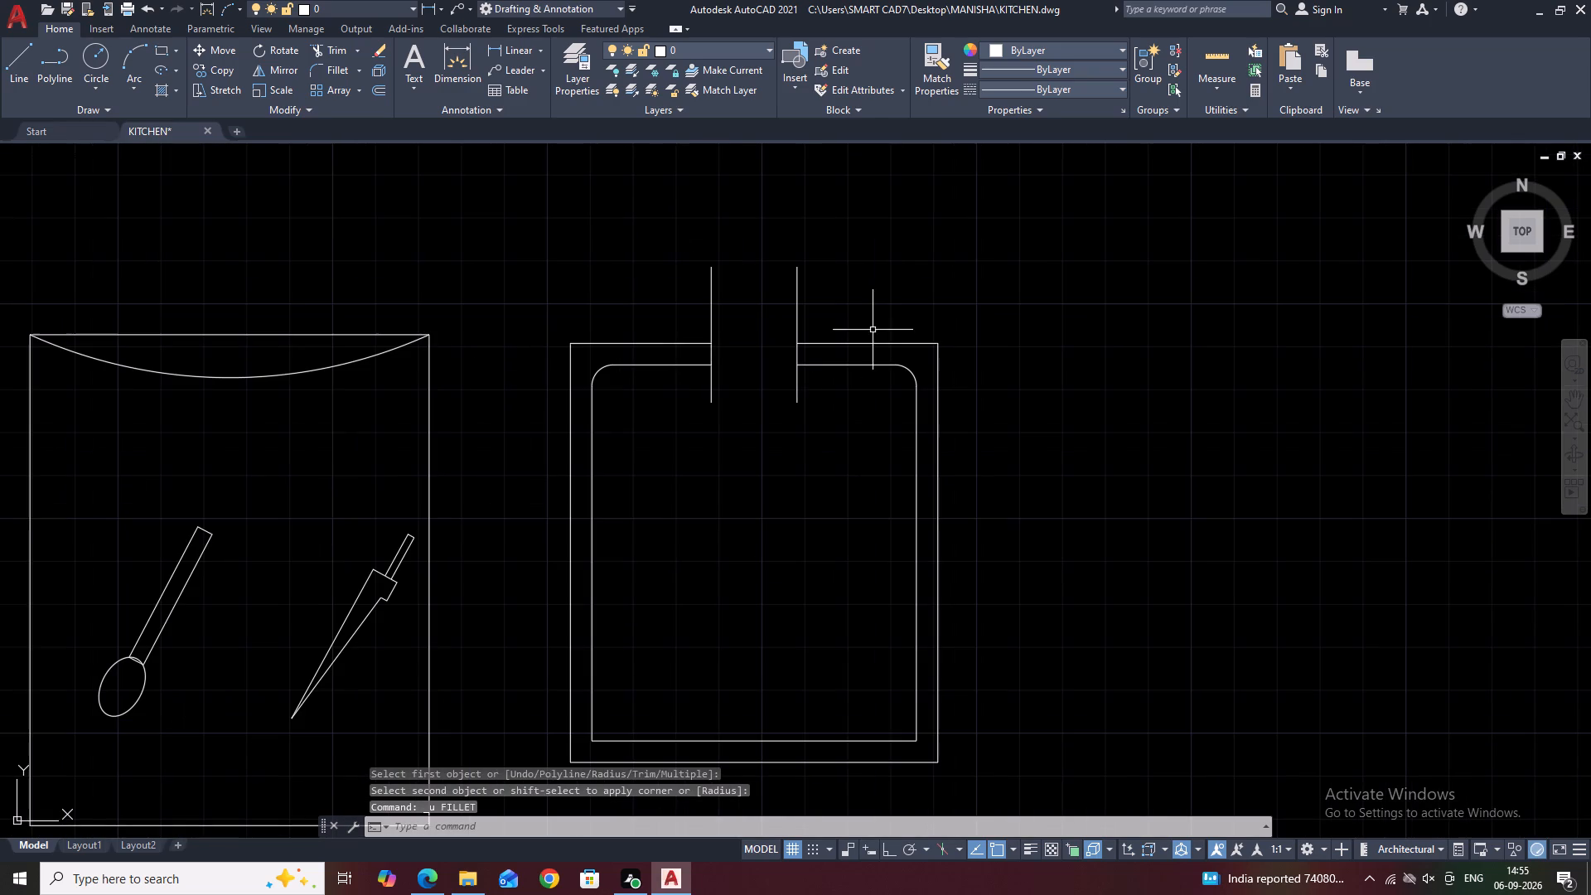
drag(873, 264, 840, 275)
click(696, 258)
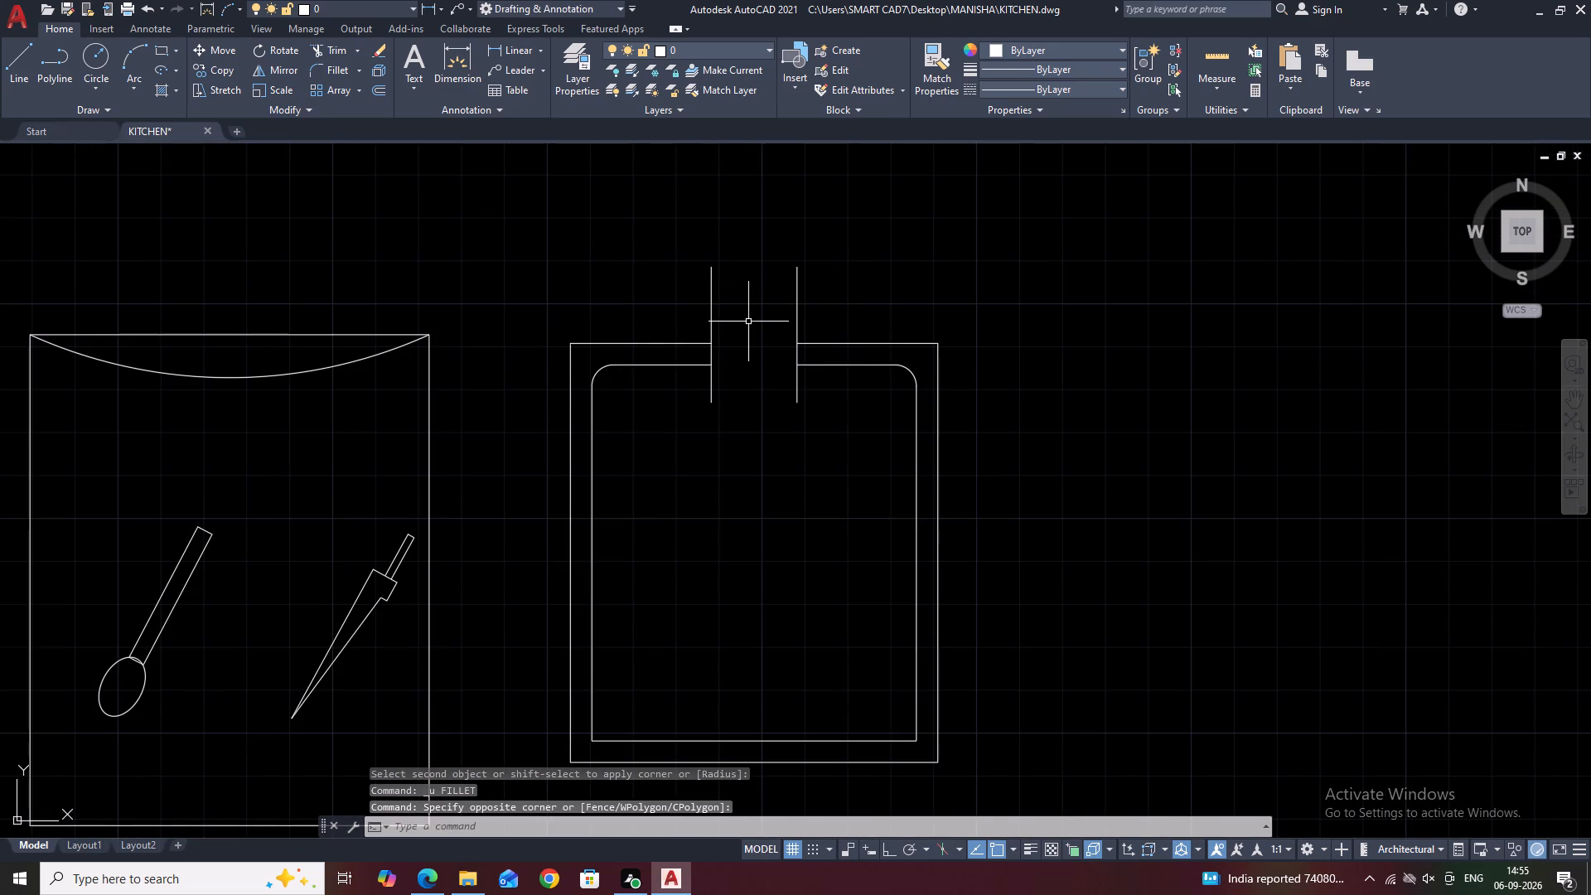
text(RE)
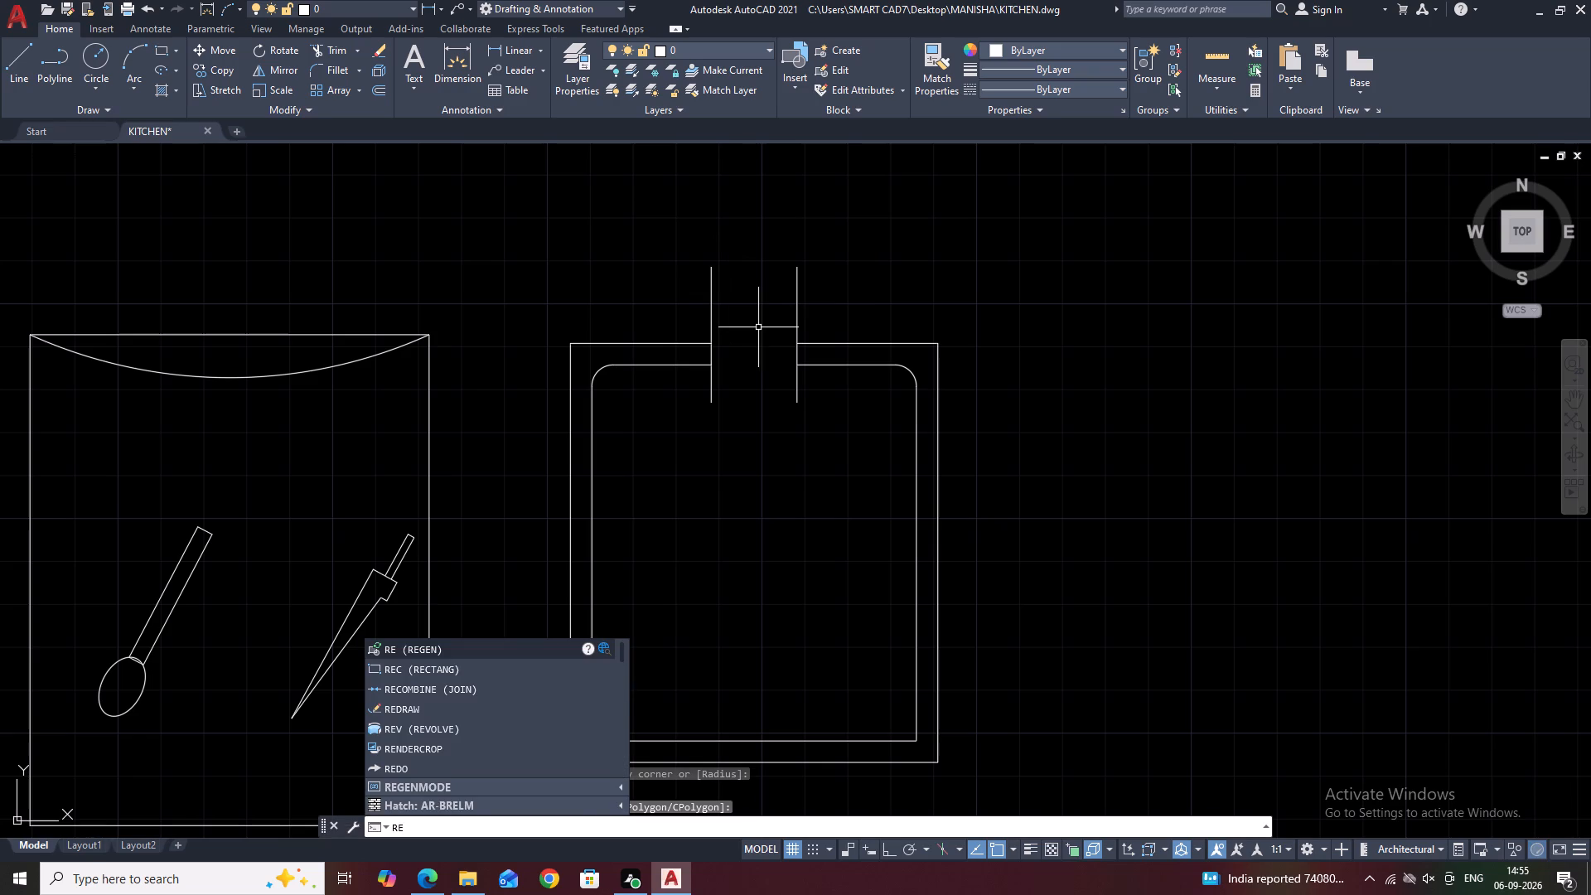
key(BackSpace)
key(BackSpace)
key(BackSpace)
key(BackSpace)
Draw an ellipse spanning the gap between the two neck lines, centred slightly above the container's top edge.
text(EL)
key(space)
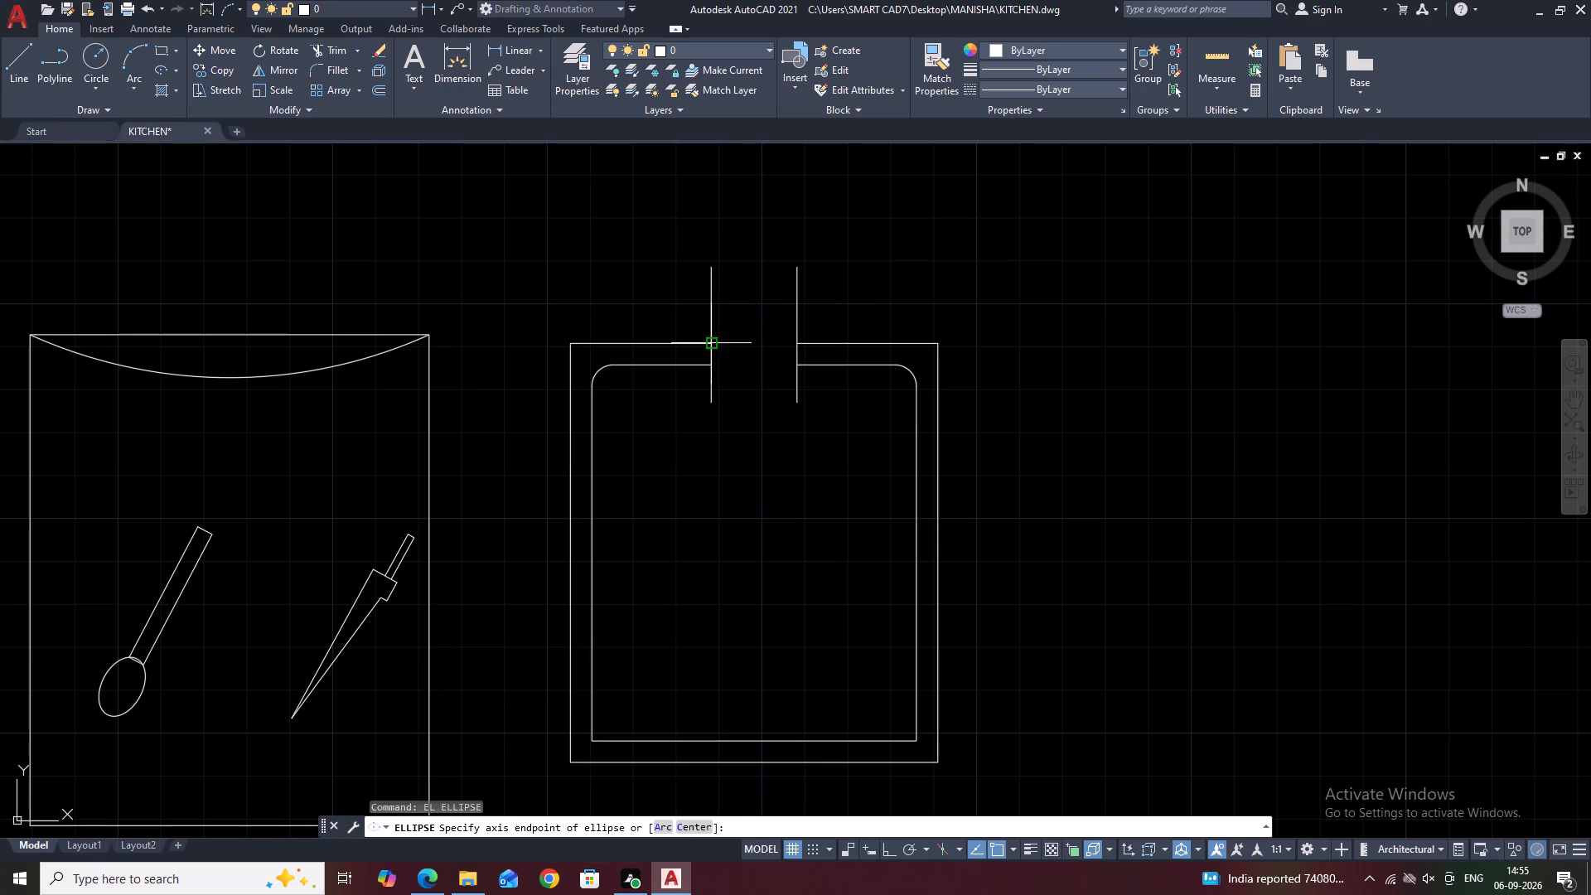
scroll(705, 336, up, 3)
click(718, 334)
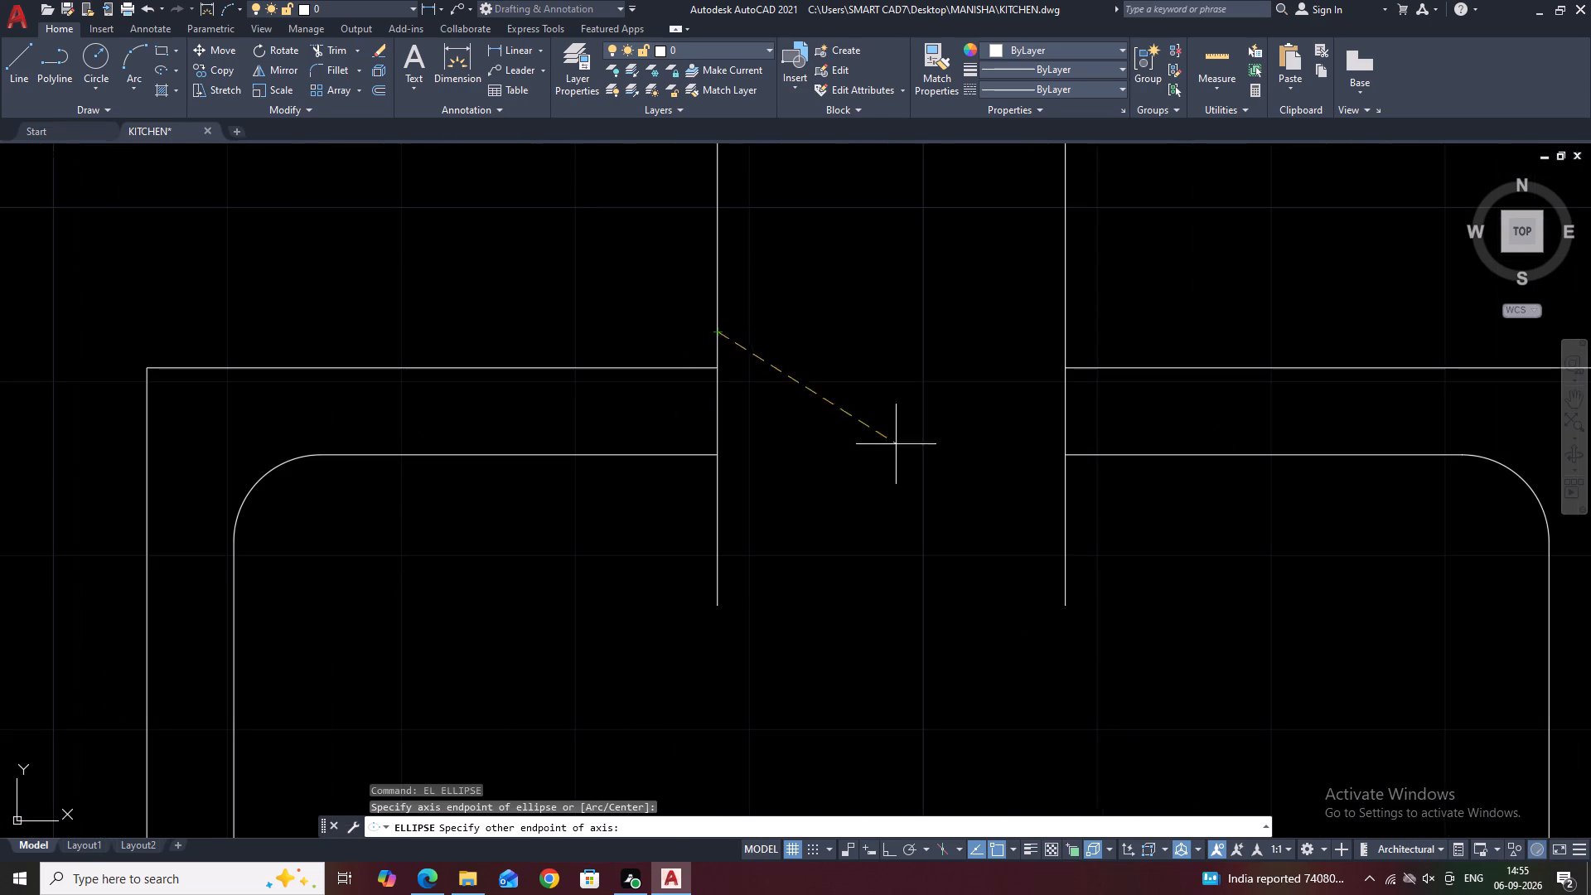
click(1064, 330)
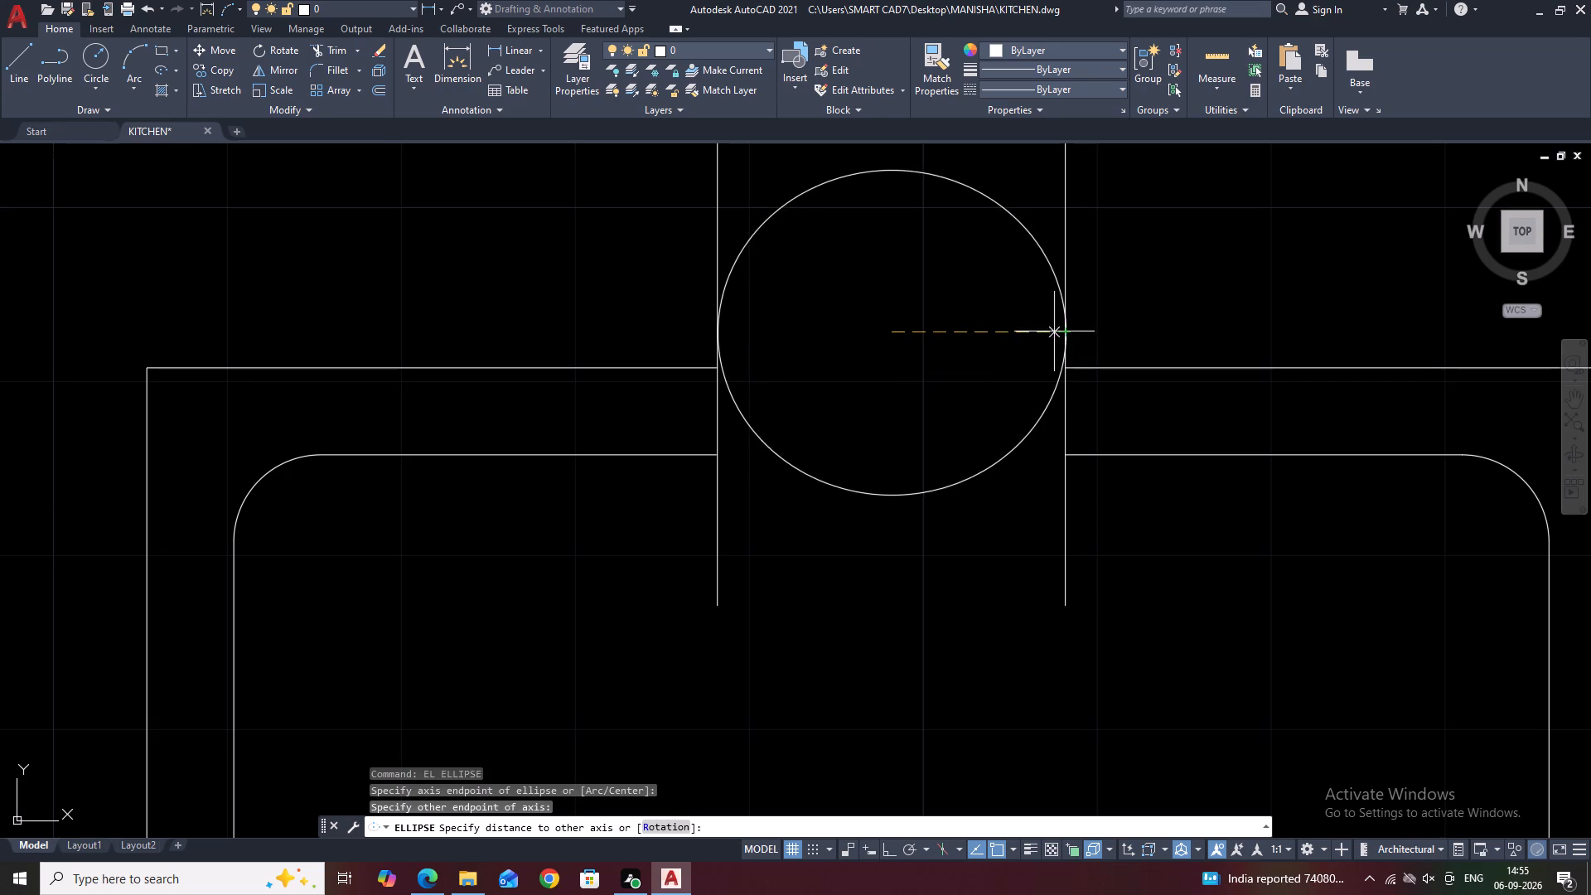
click(1022, 311)
Flatten the neck ellipse vertically to roughly half its height, keeping its width between the neck lines.
click(1000, 455)
click(955, 389)
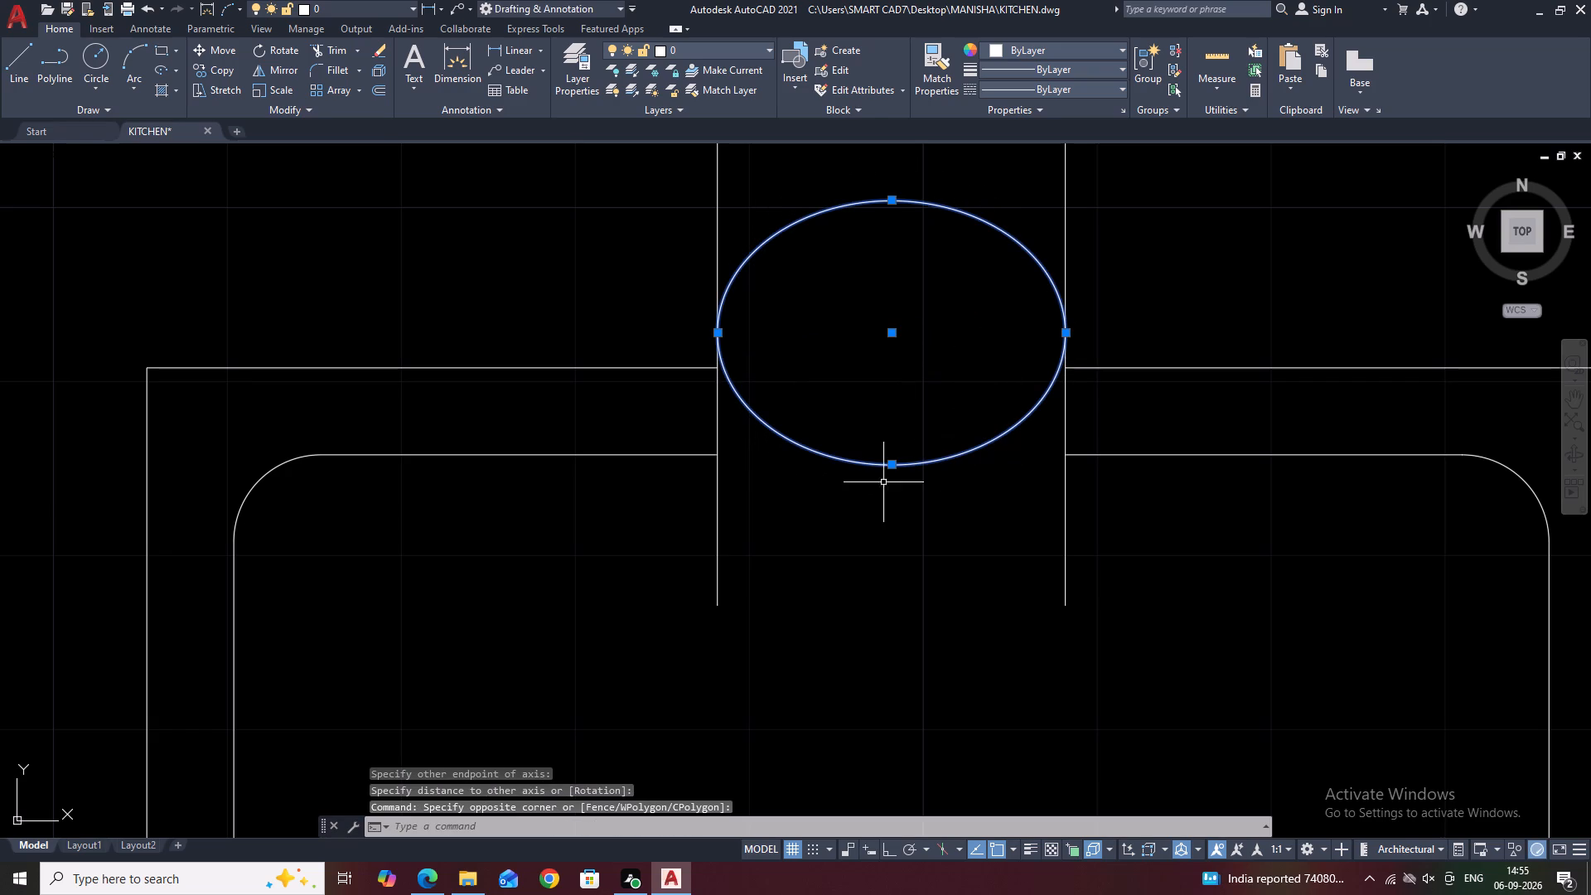
click(887, 196)
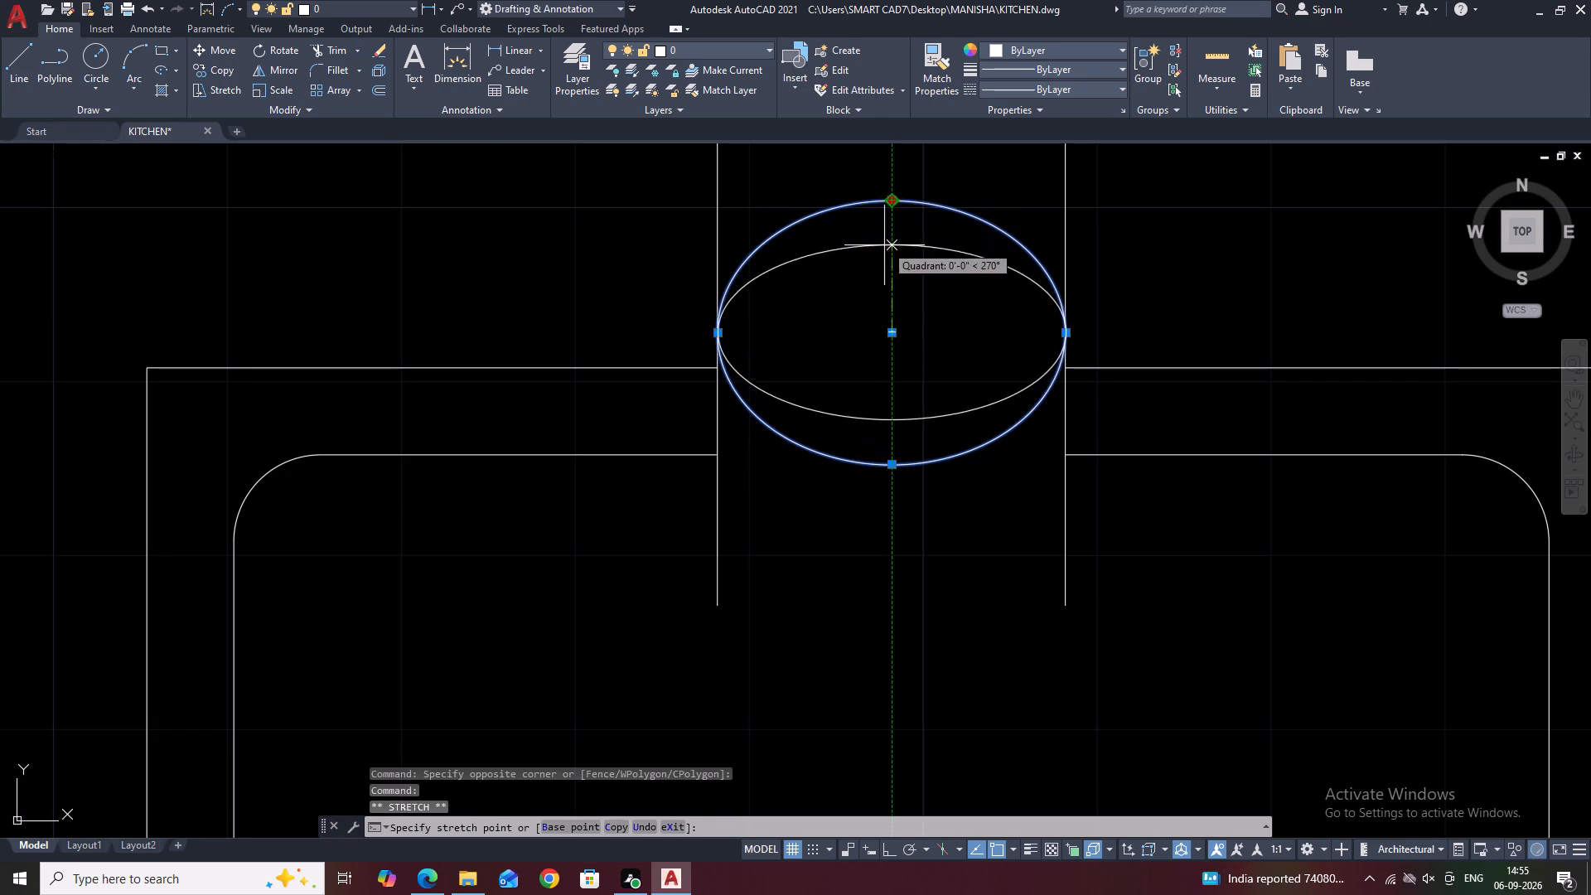
click(852, 278)
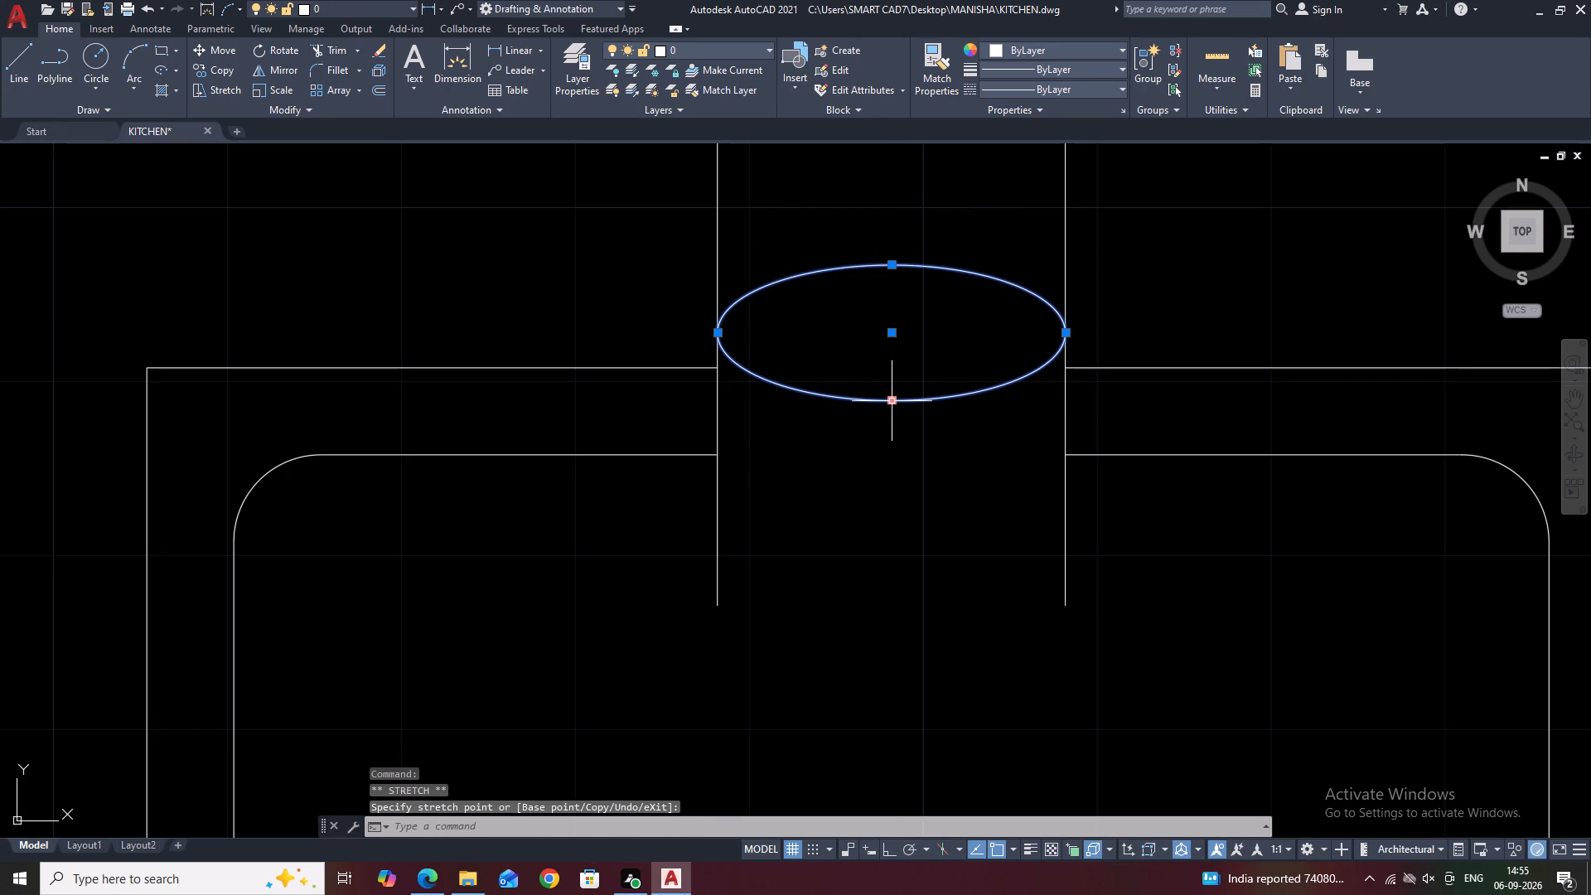
Move the ellipse straight down along the neck lines, centring it between the outer and inner top edges.
text(M)
key(space)
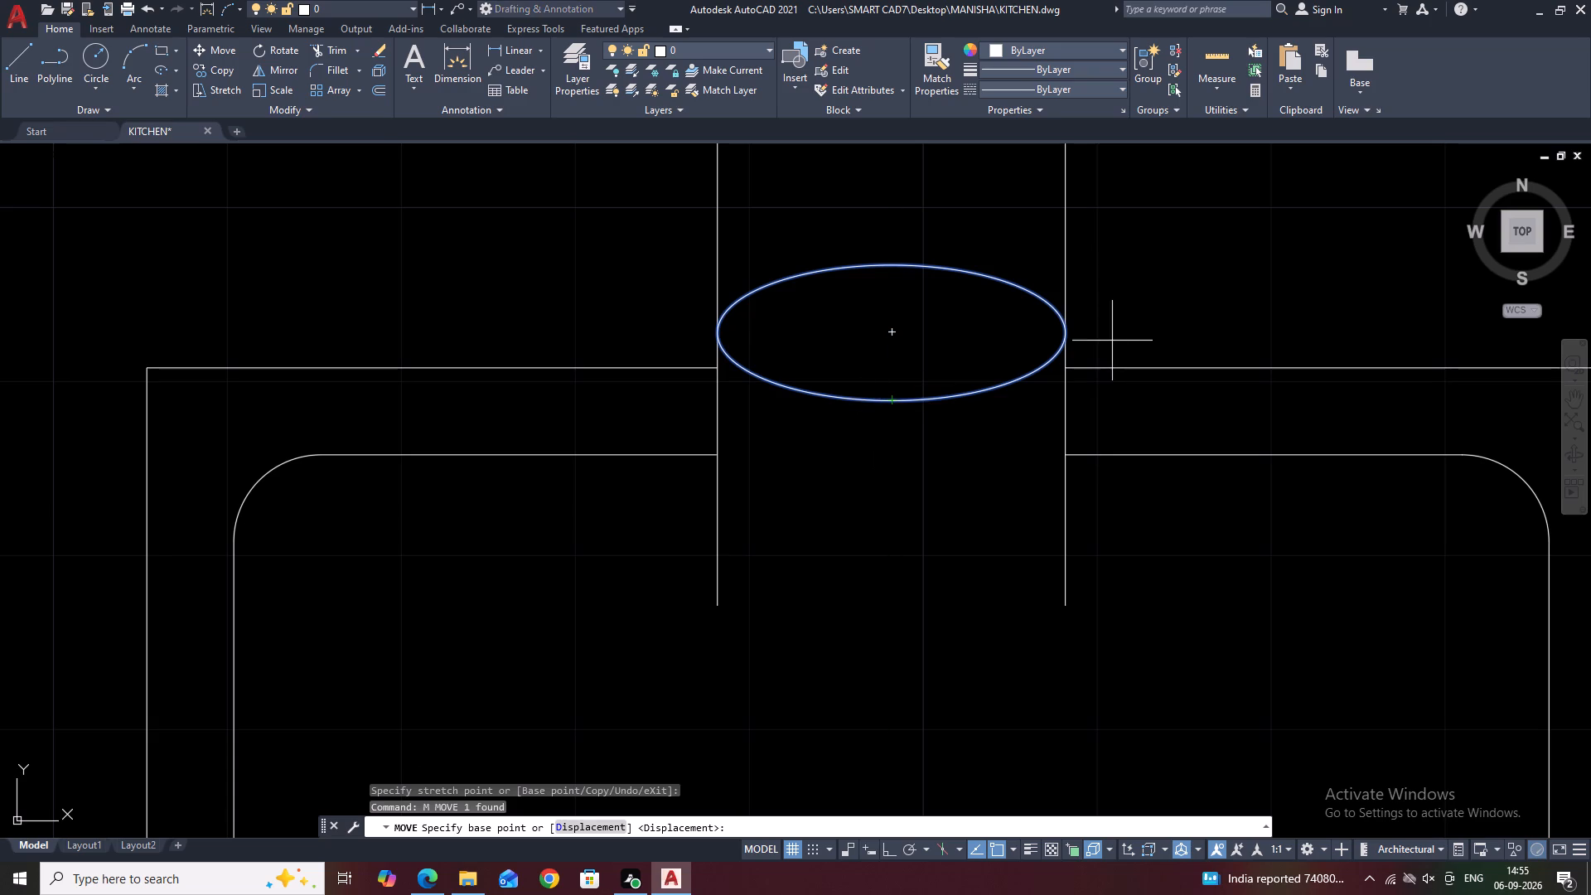
click(1063, 330)
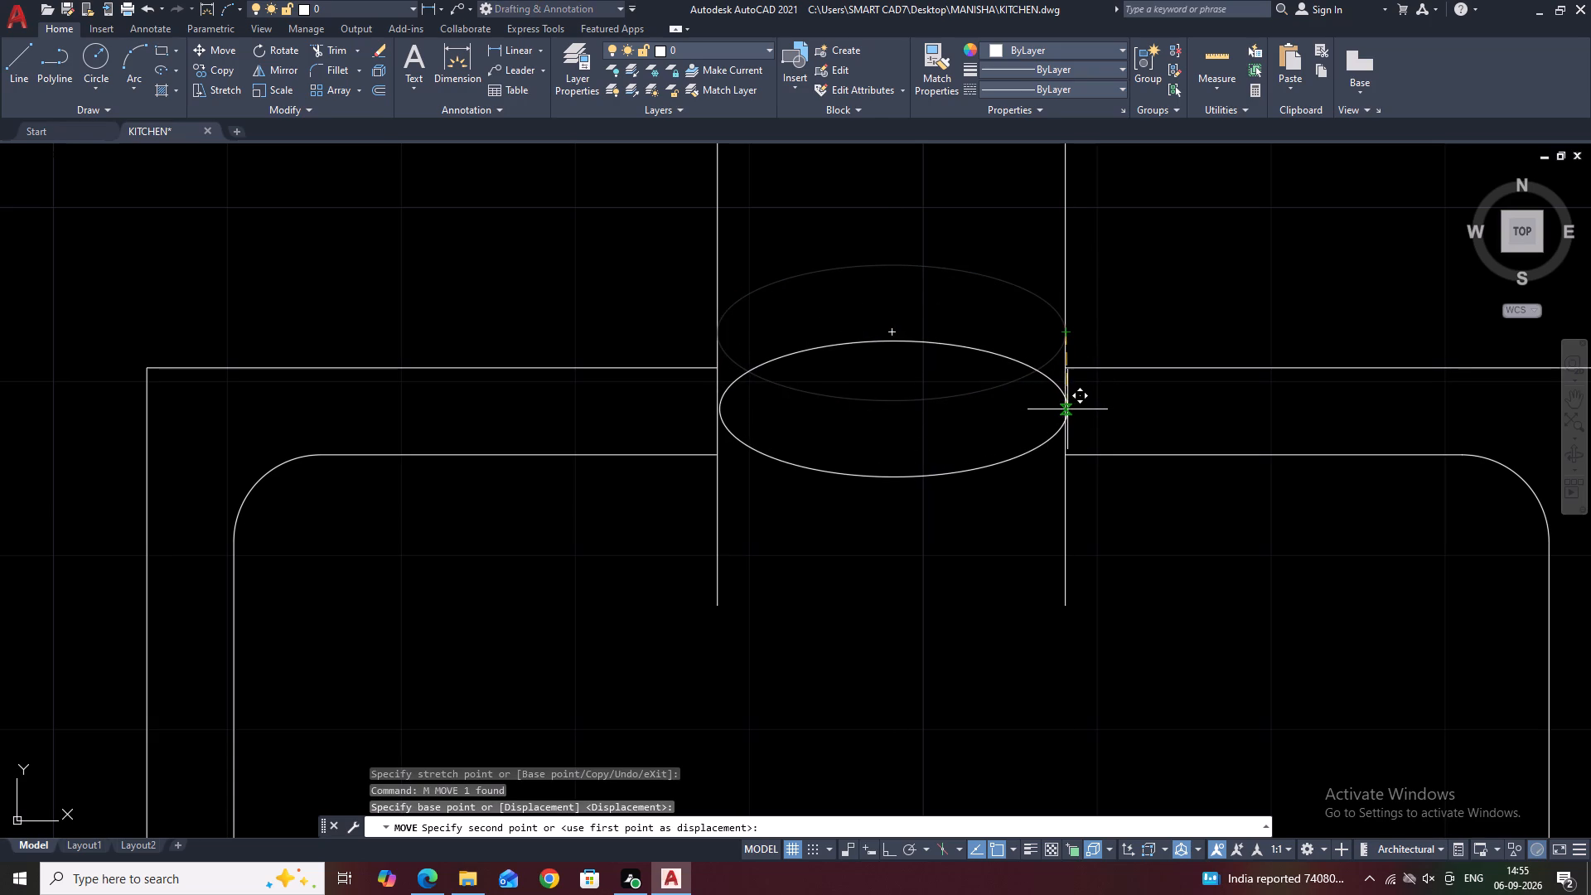
click(1068, 409)
scroll(1020, 323, down, 2)
scroll(903, 375, up, 2)
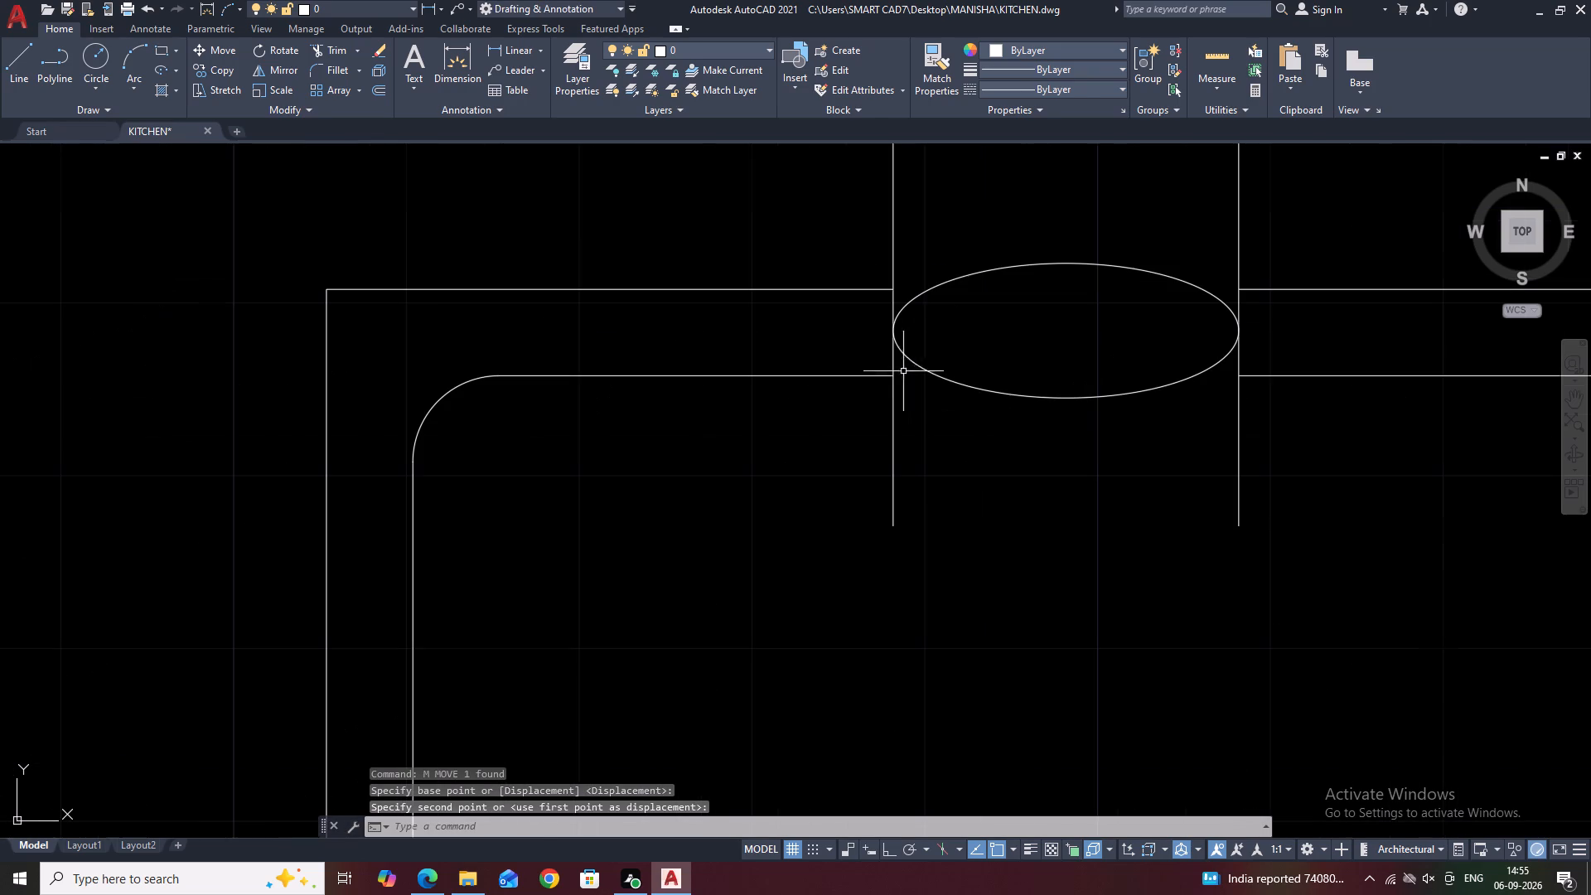
Adjust the ellipse's height so it extends slightly beyond the outer and inner top edges of the container.
click(907, 351)
click(902, 360)
middle_drag(984, 333, 948, 408)
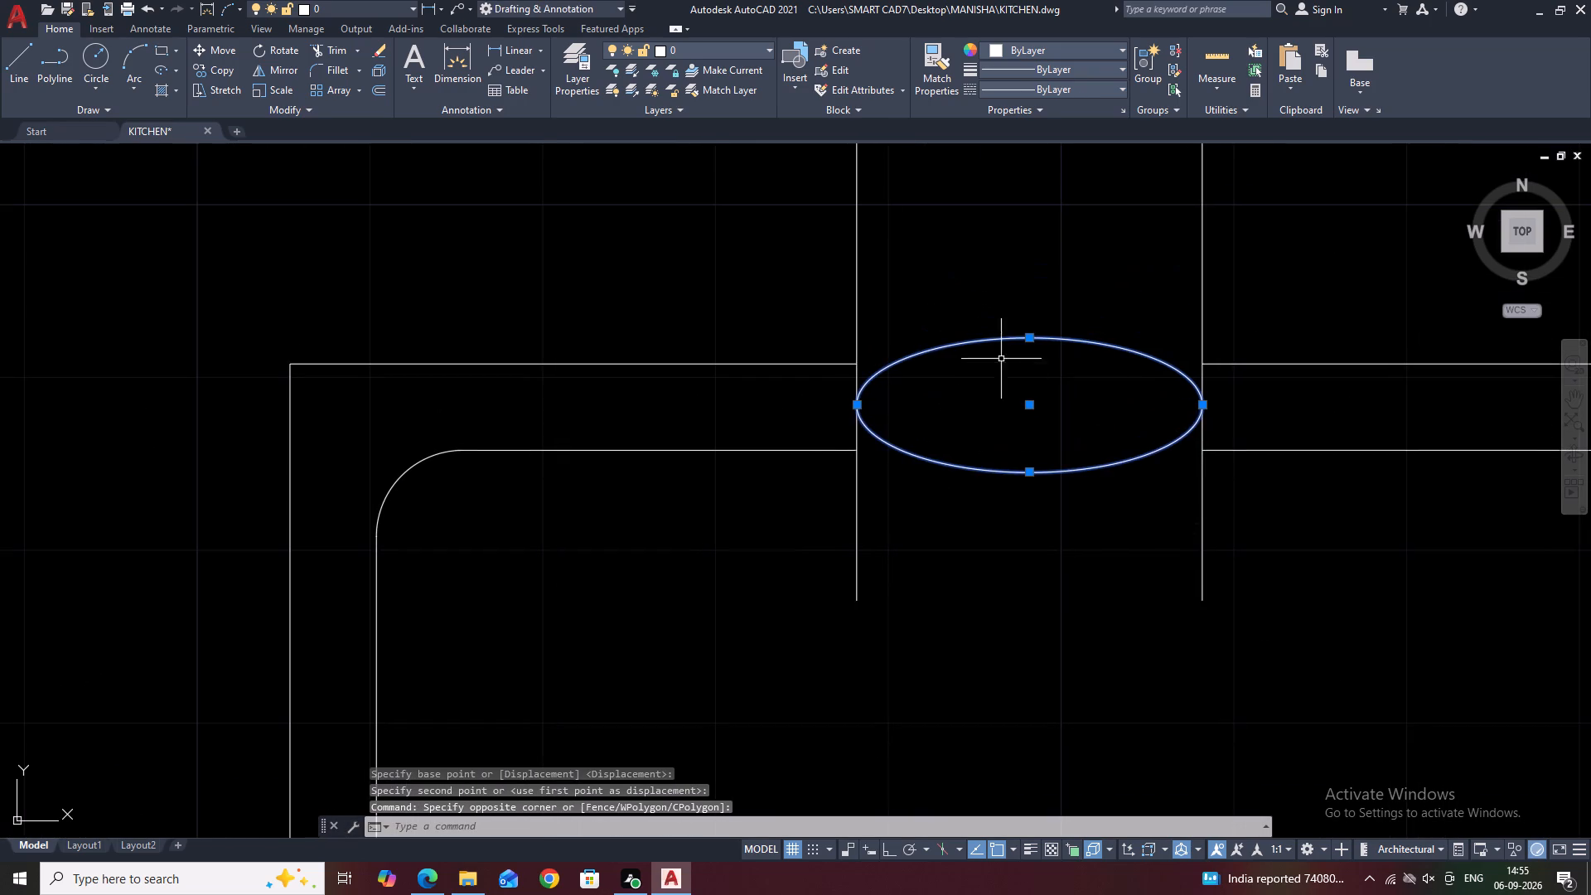
click(1029, 339)
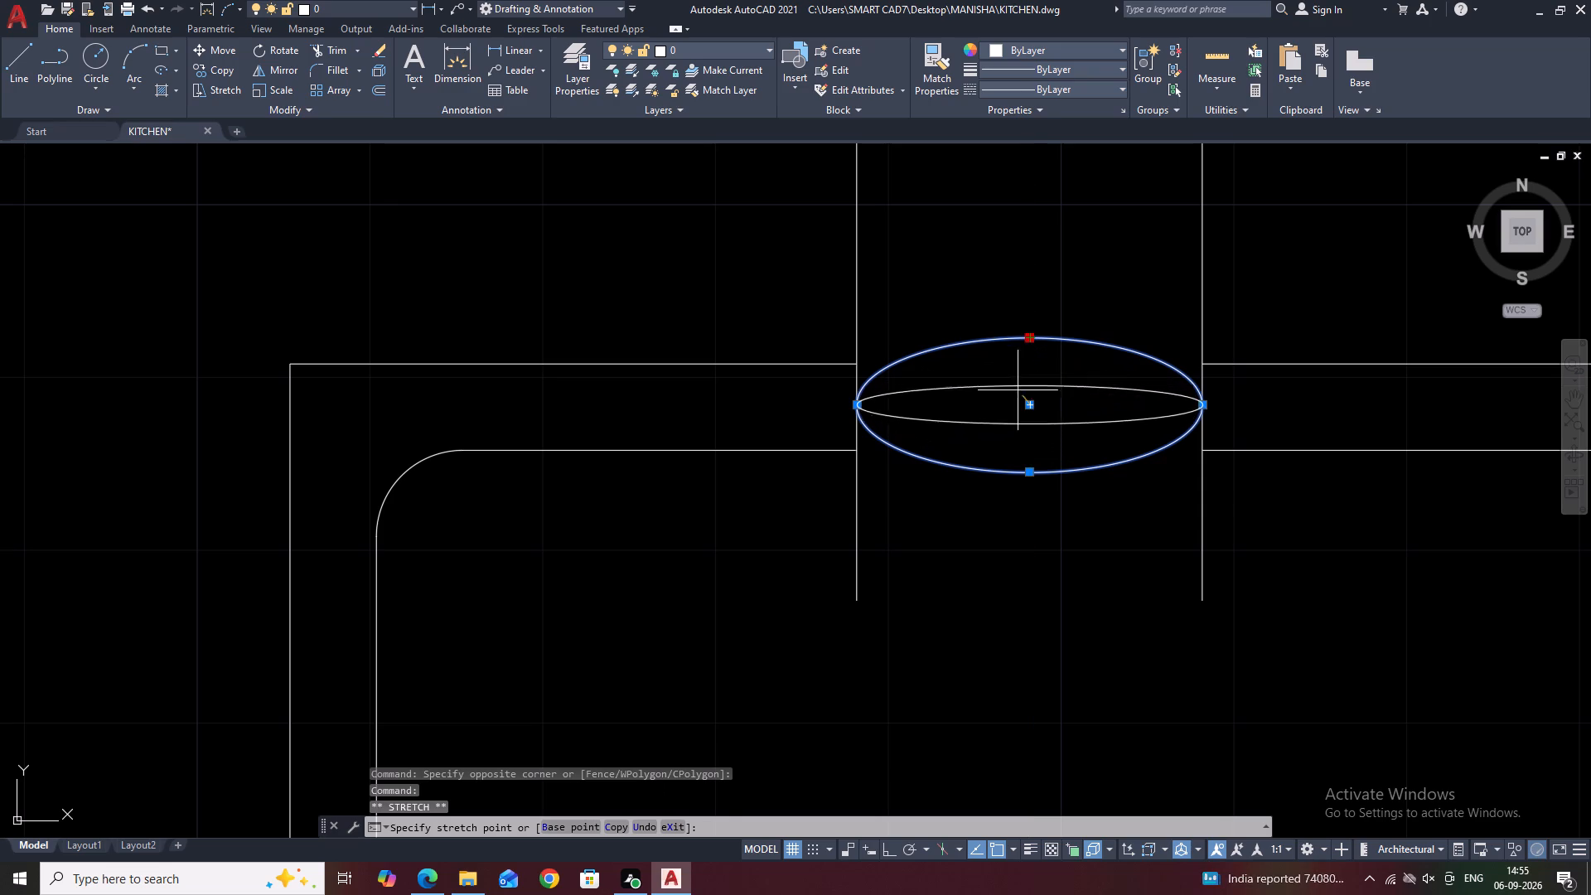
click(996, 374)
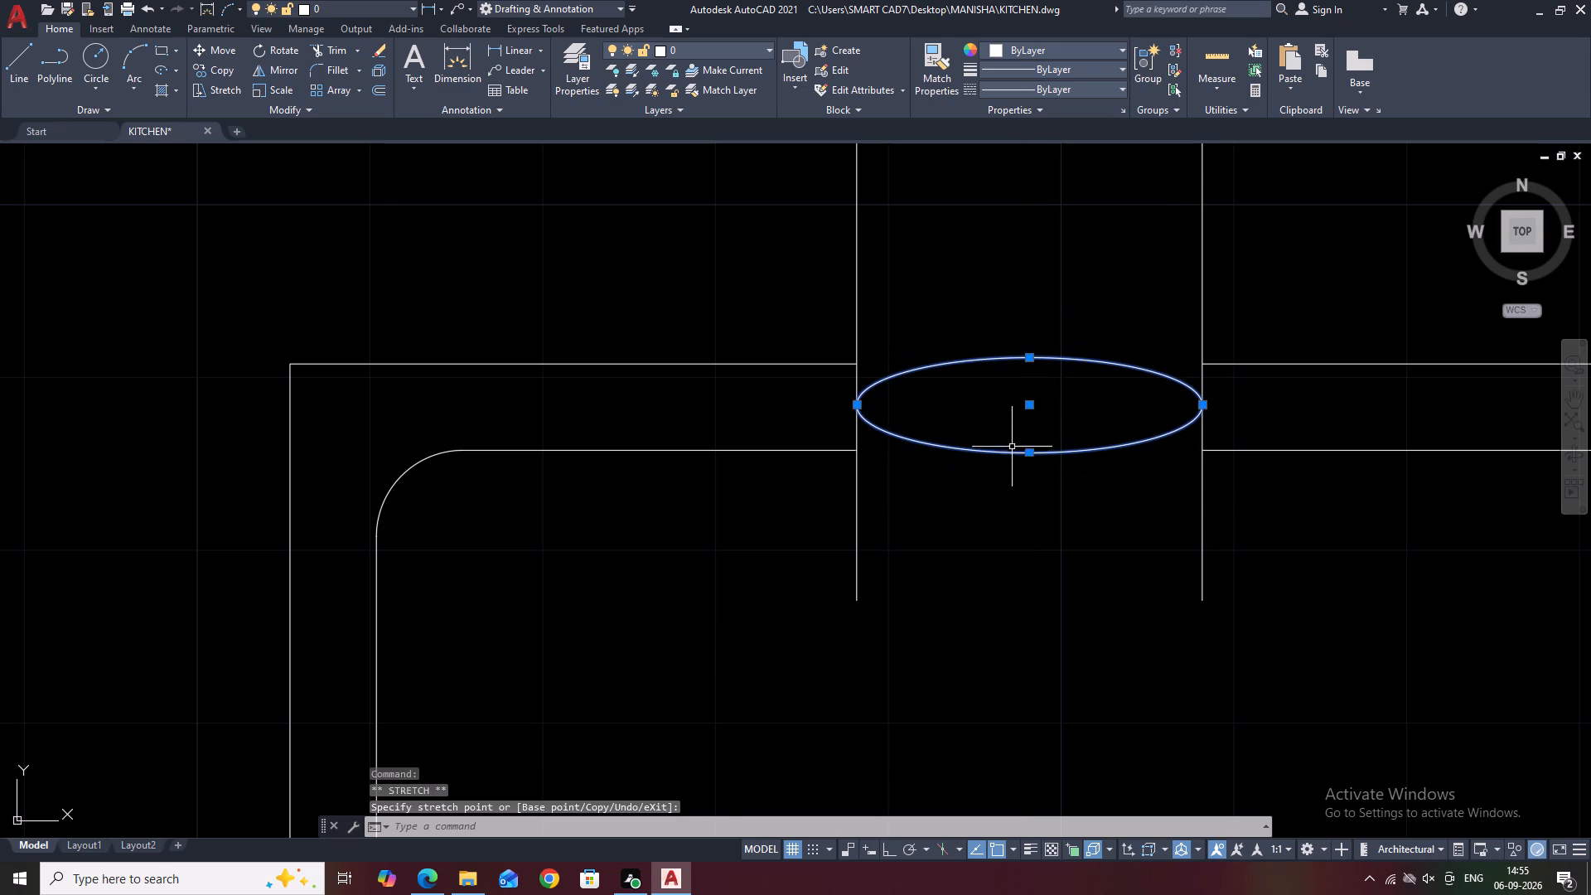
click(1026, 453)
click(1024, 468)
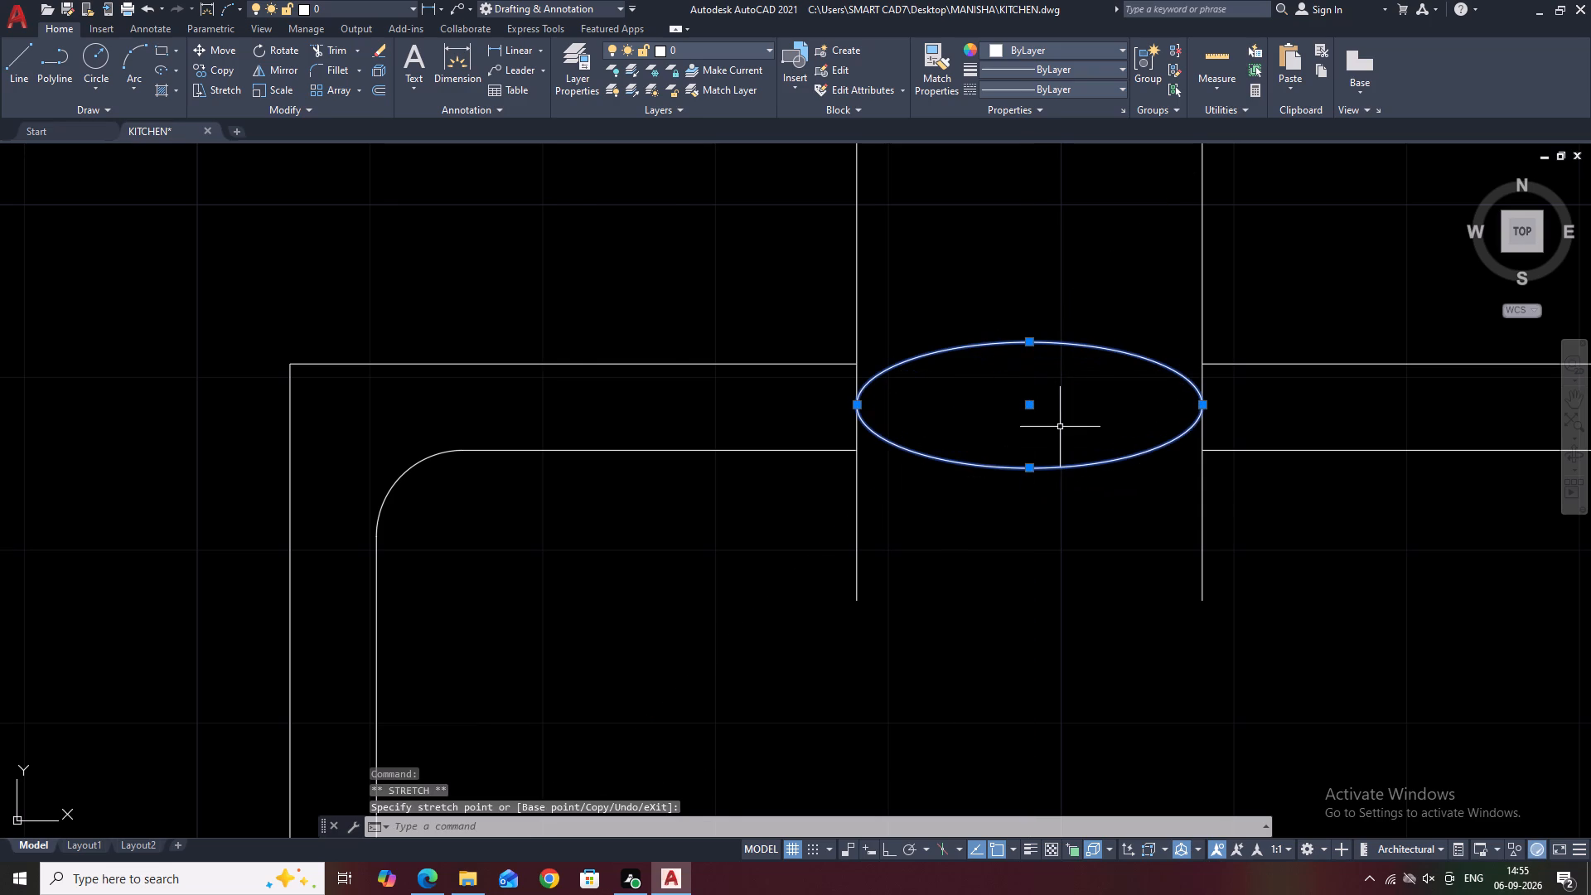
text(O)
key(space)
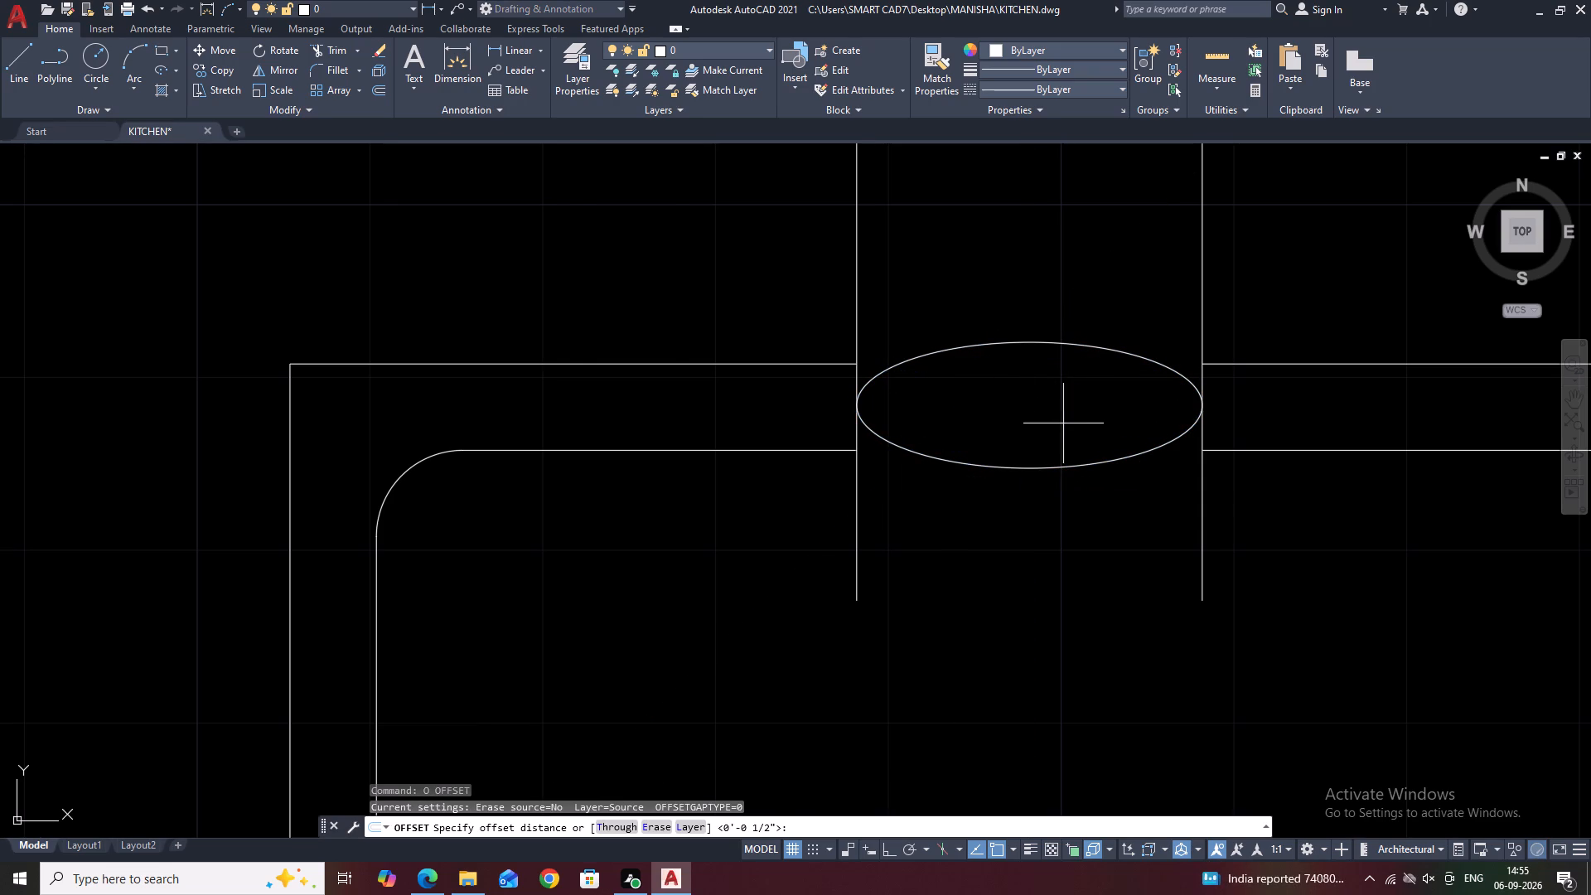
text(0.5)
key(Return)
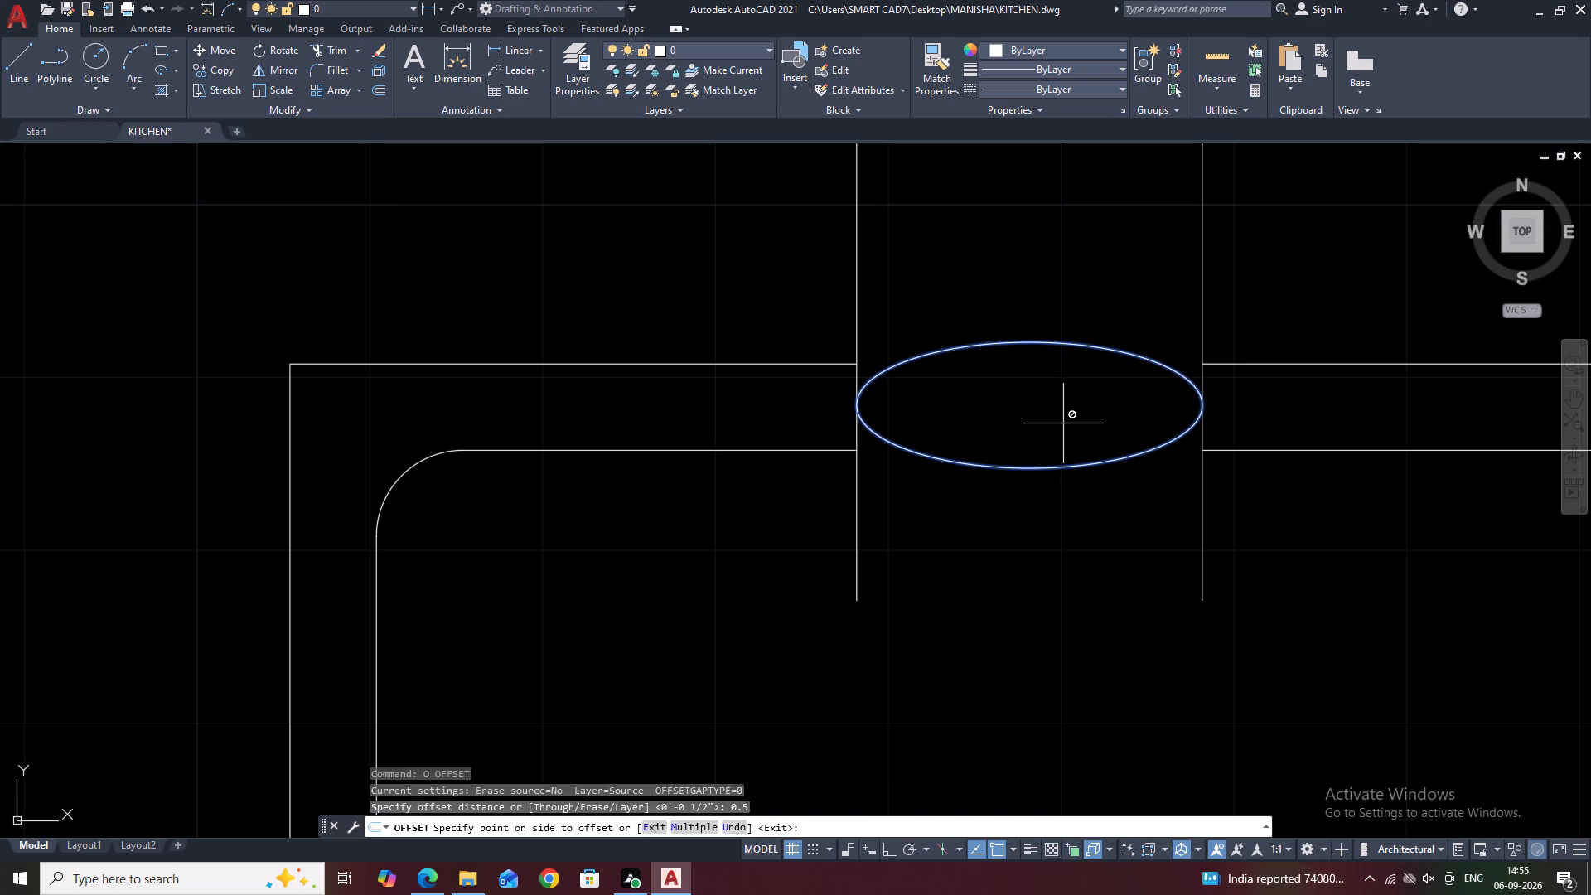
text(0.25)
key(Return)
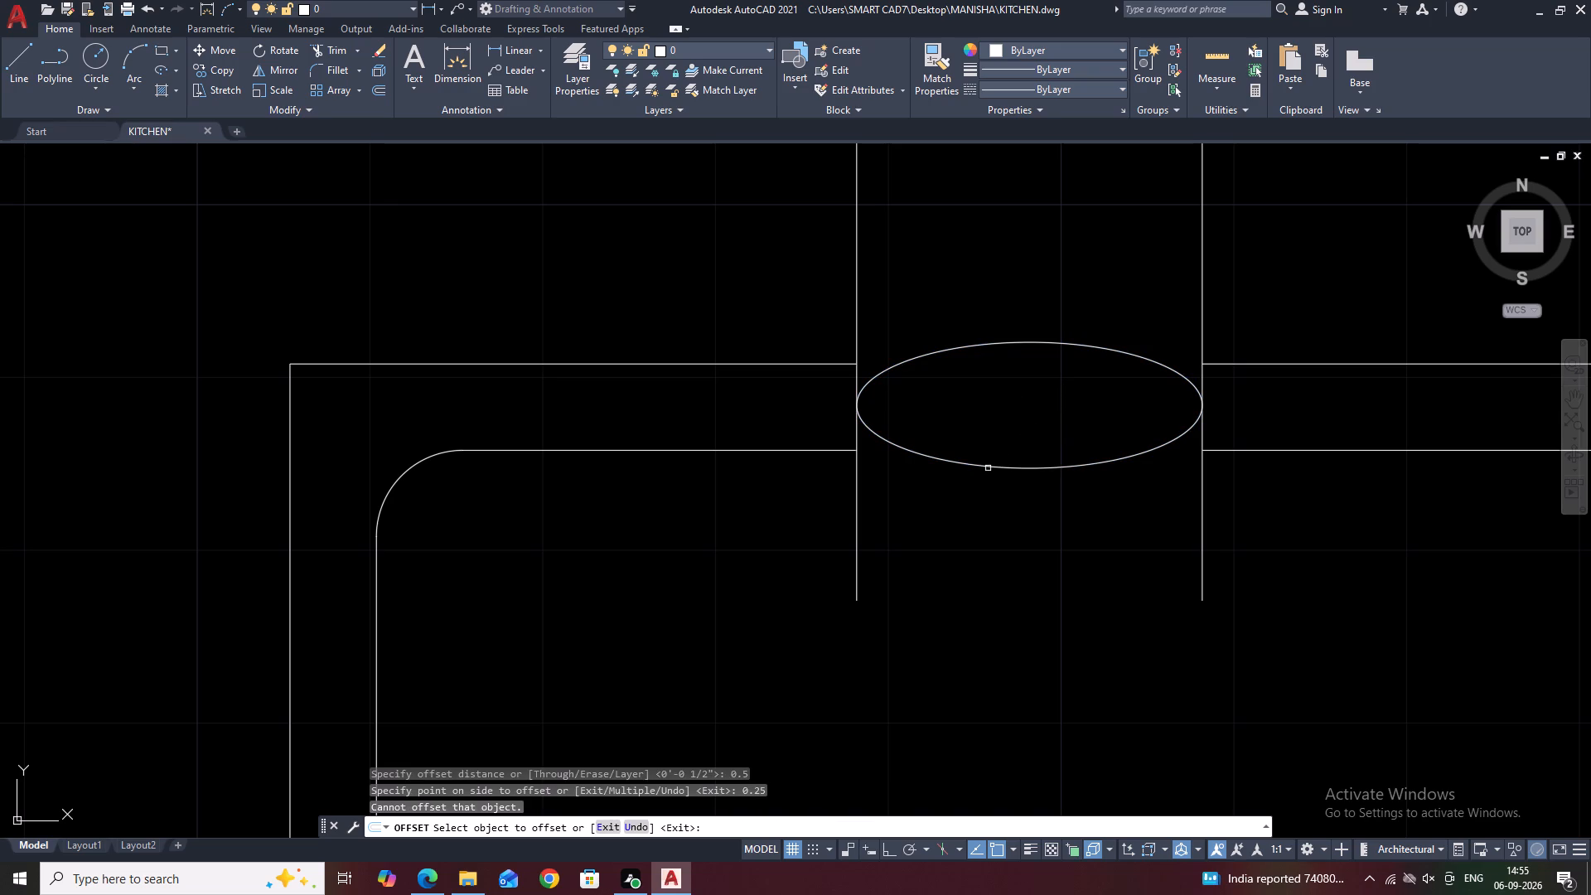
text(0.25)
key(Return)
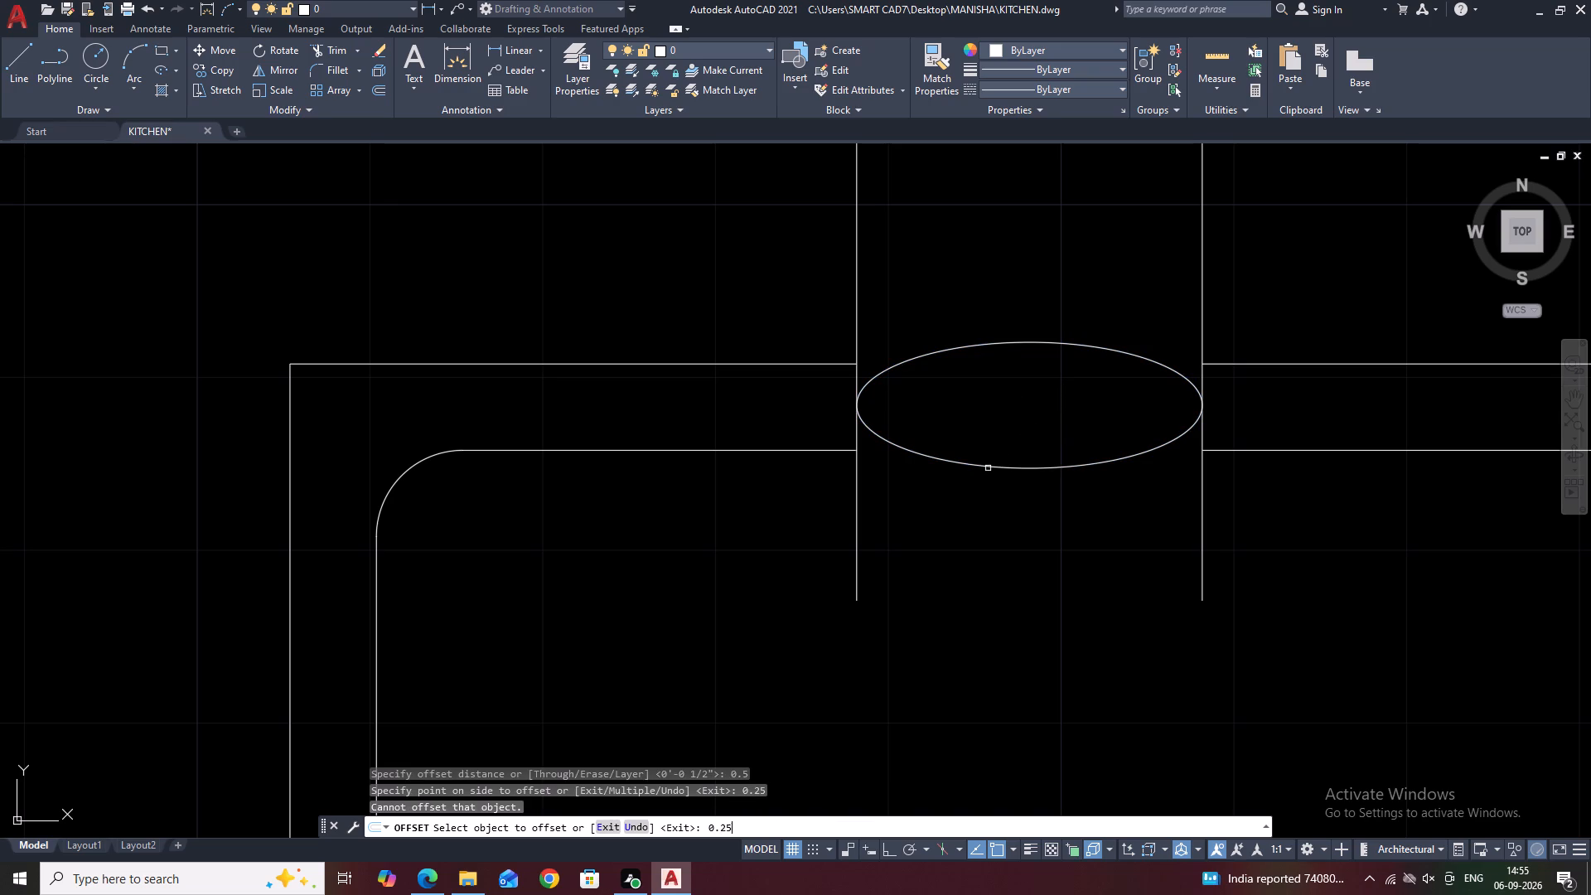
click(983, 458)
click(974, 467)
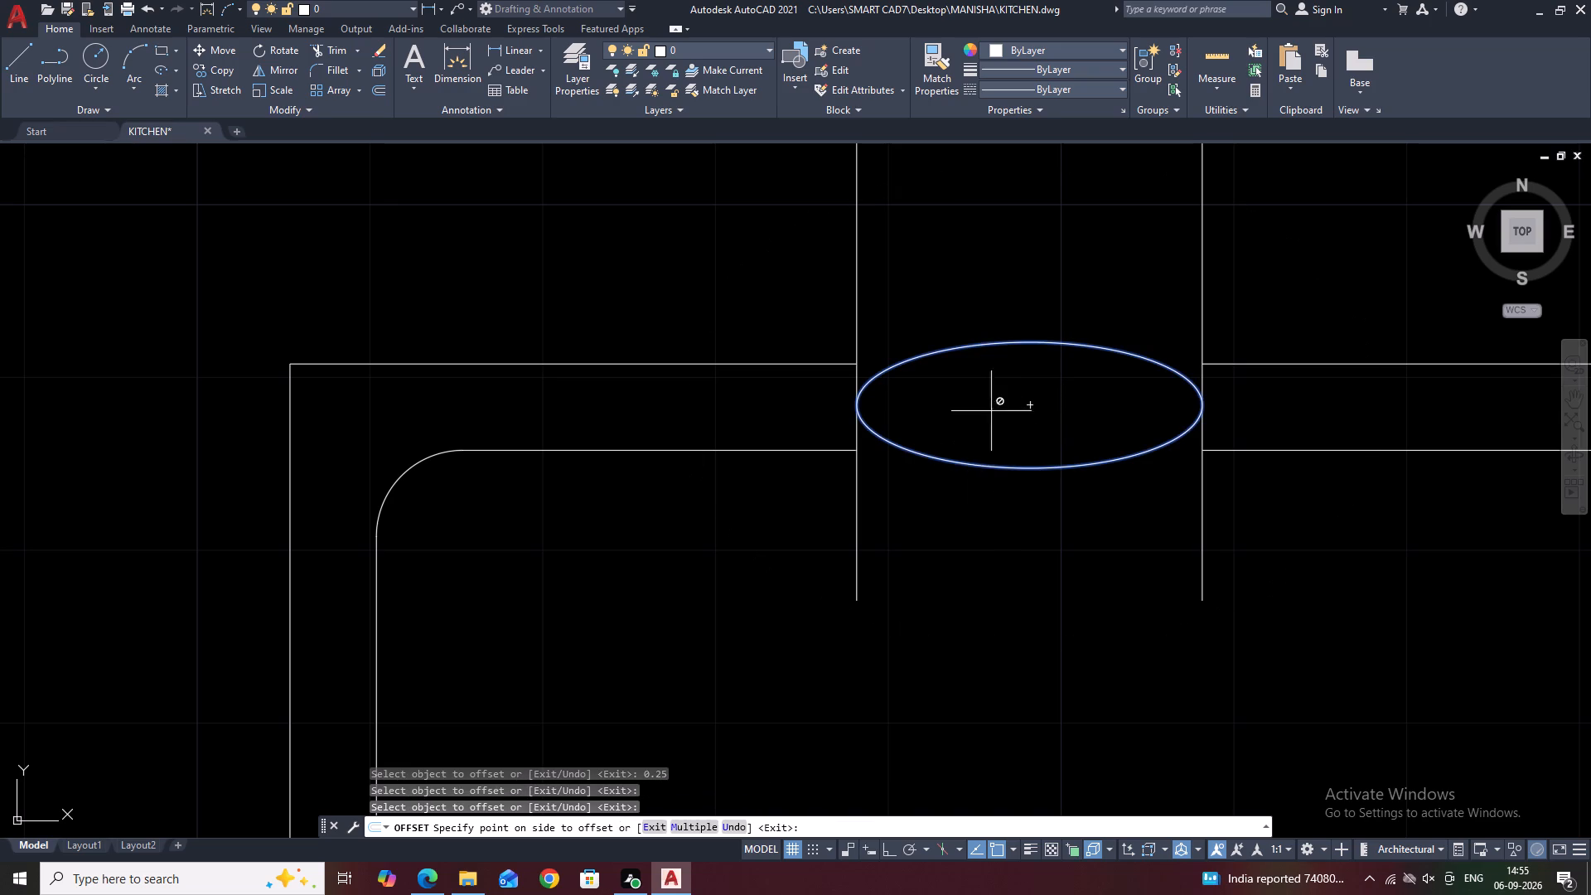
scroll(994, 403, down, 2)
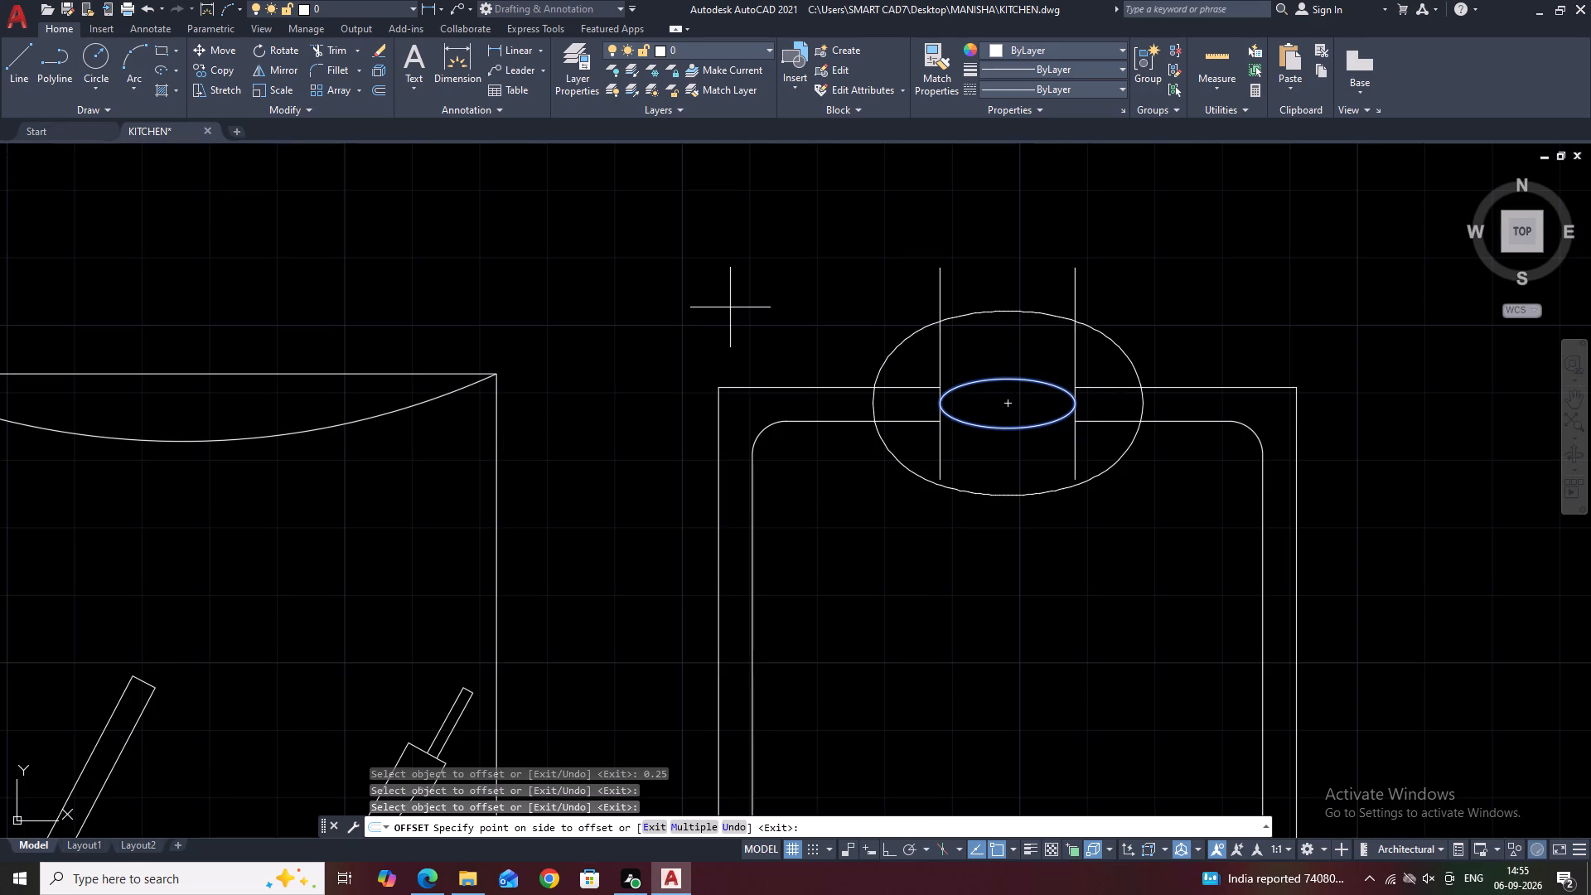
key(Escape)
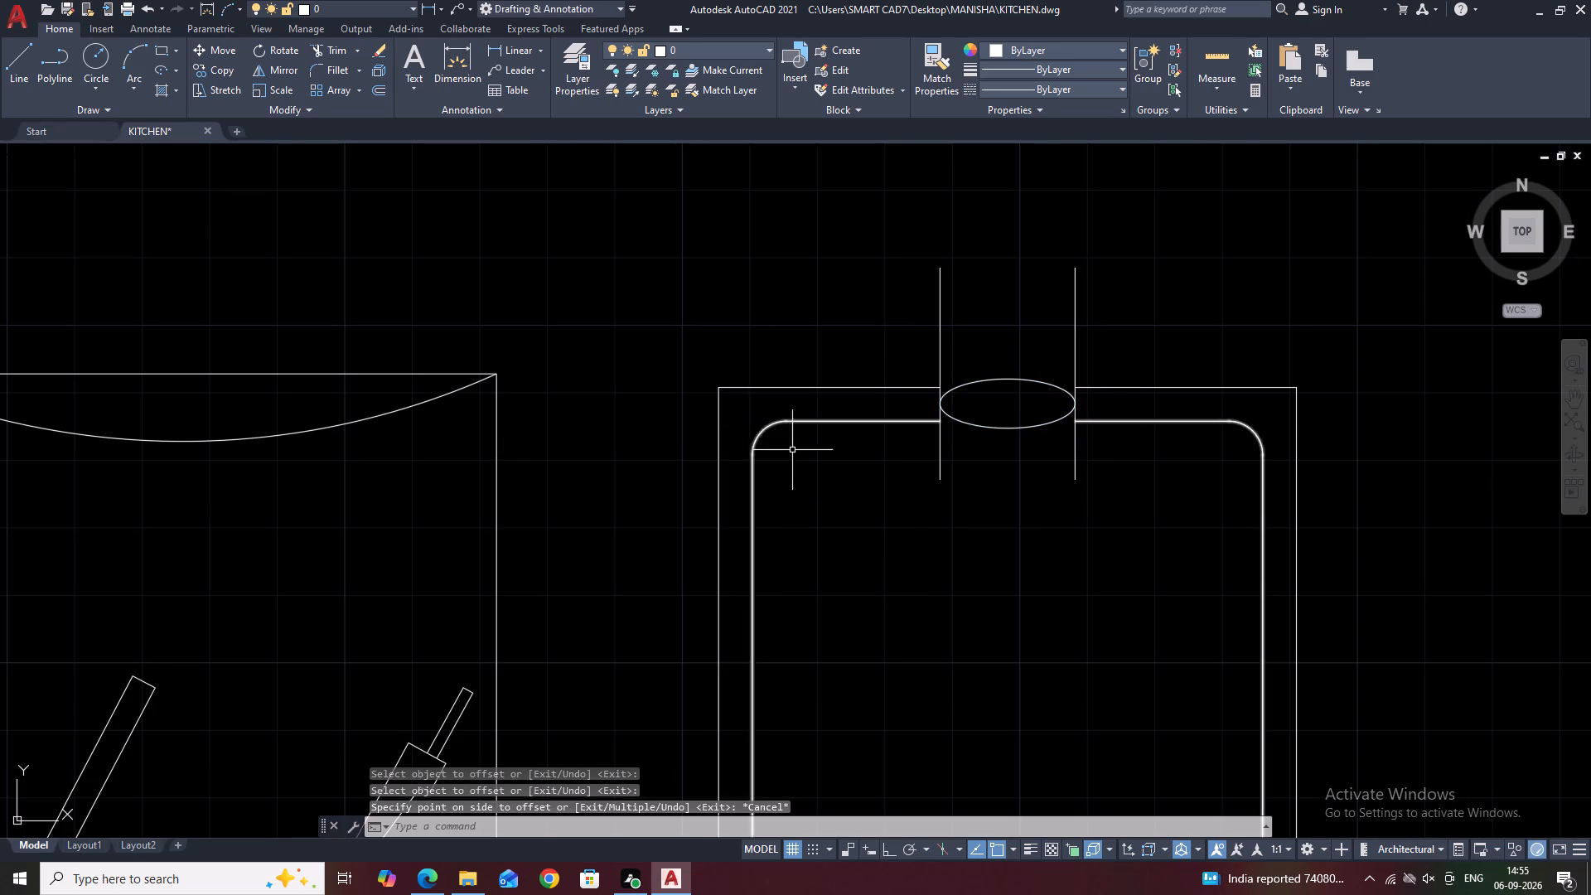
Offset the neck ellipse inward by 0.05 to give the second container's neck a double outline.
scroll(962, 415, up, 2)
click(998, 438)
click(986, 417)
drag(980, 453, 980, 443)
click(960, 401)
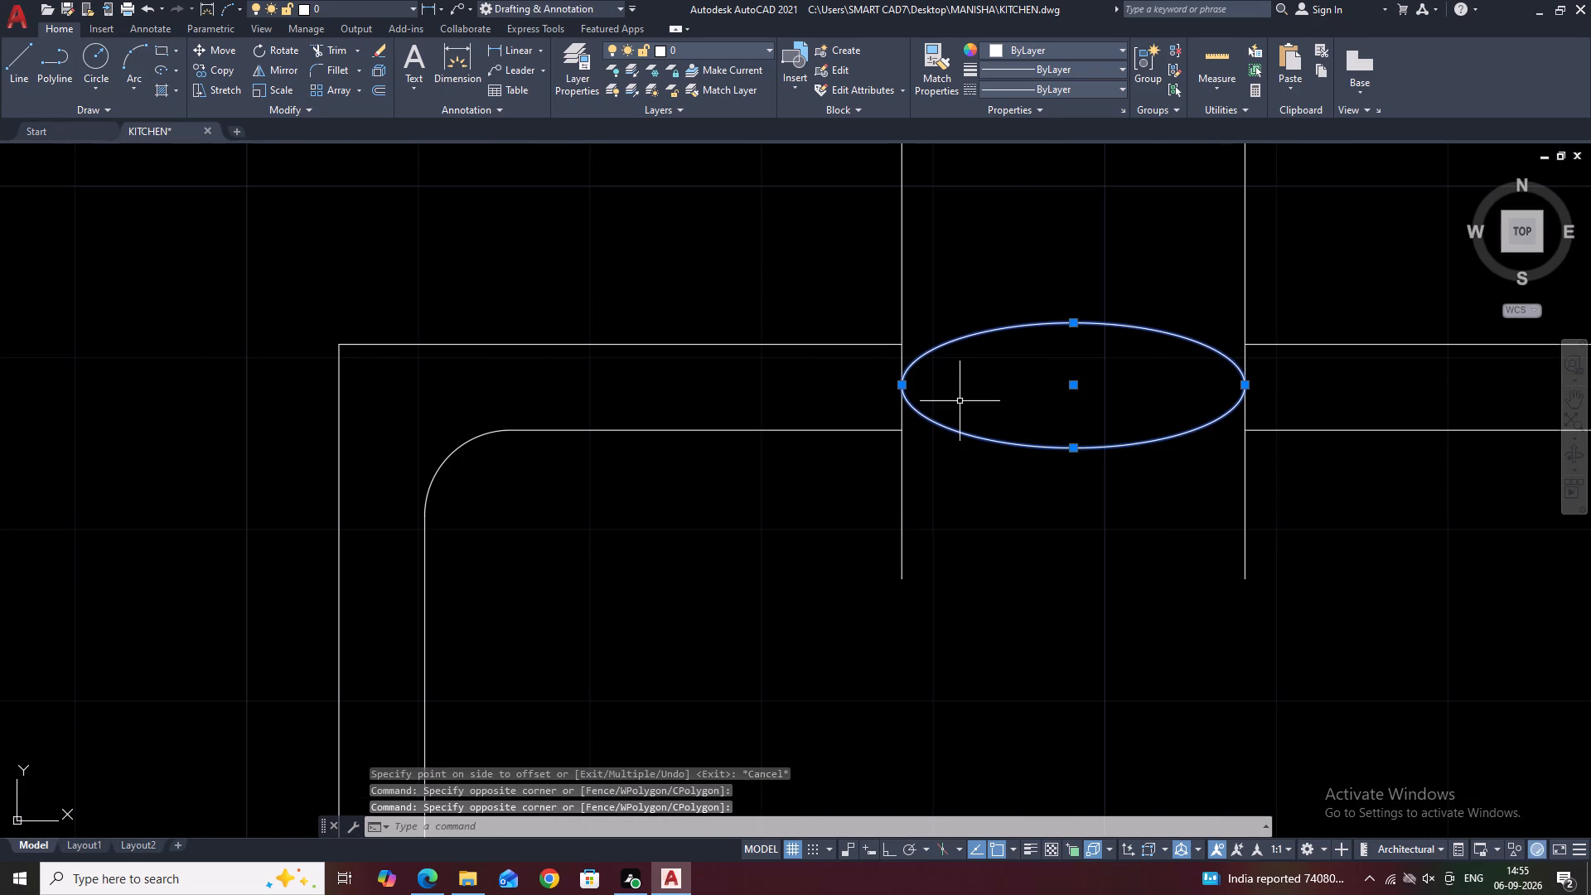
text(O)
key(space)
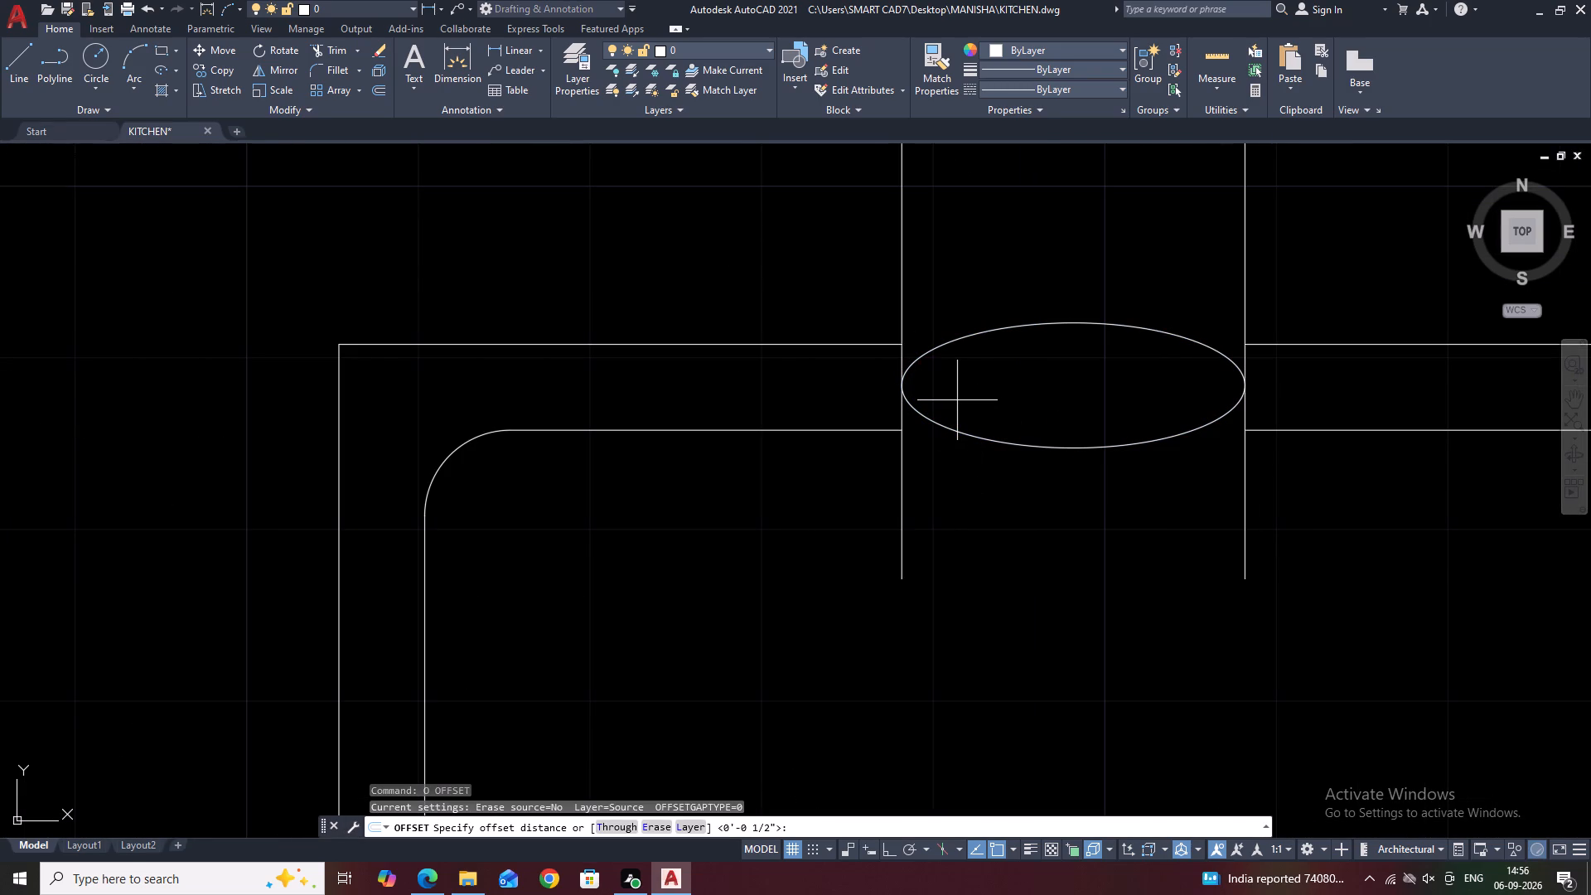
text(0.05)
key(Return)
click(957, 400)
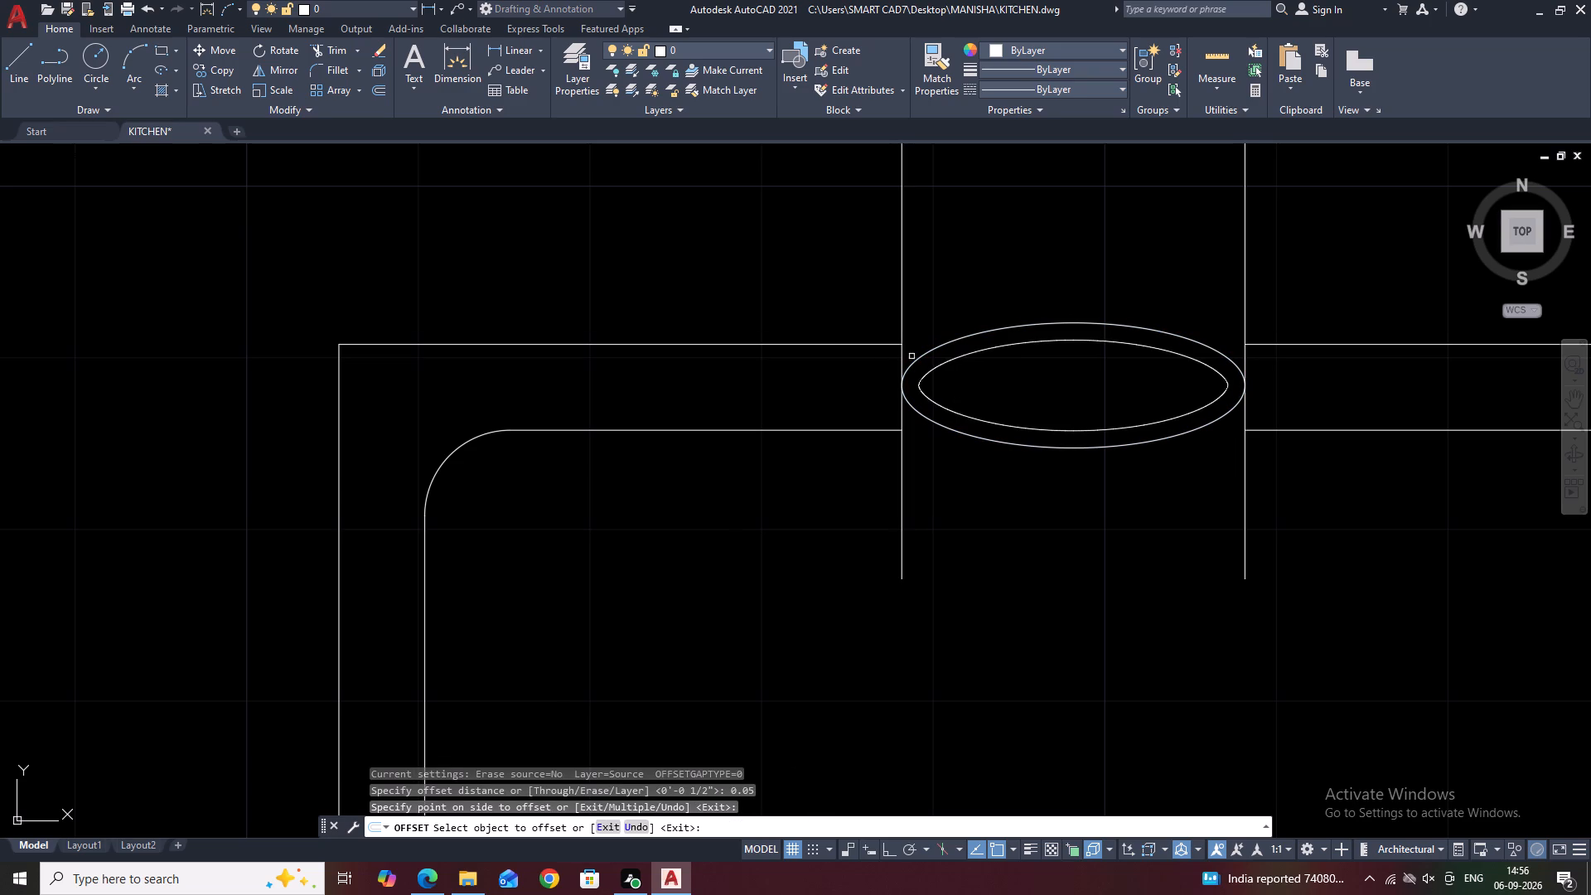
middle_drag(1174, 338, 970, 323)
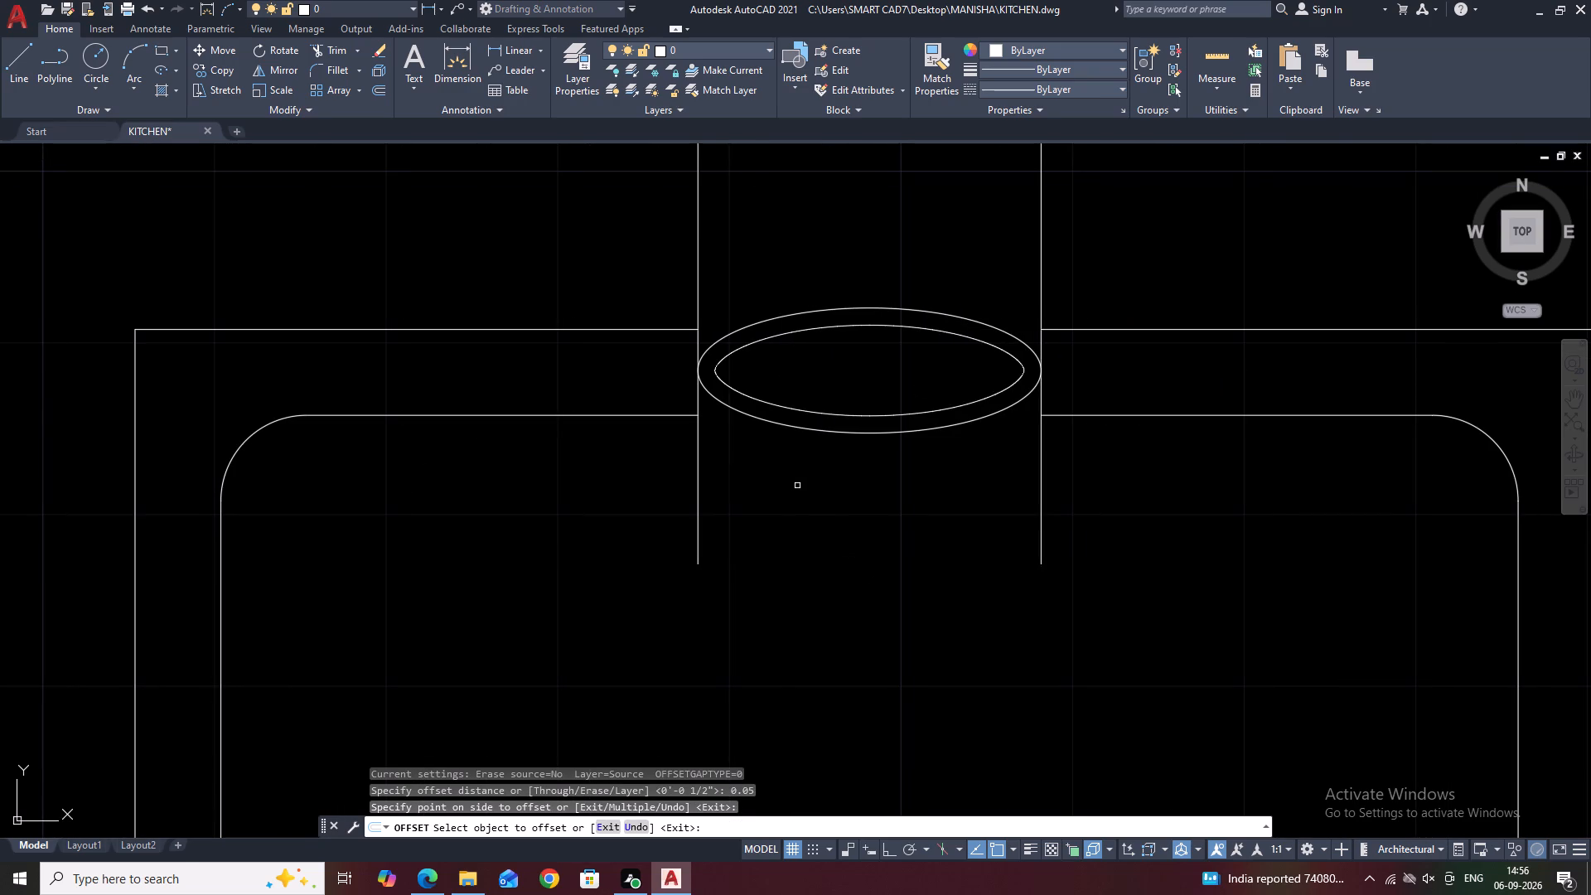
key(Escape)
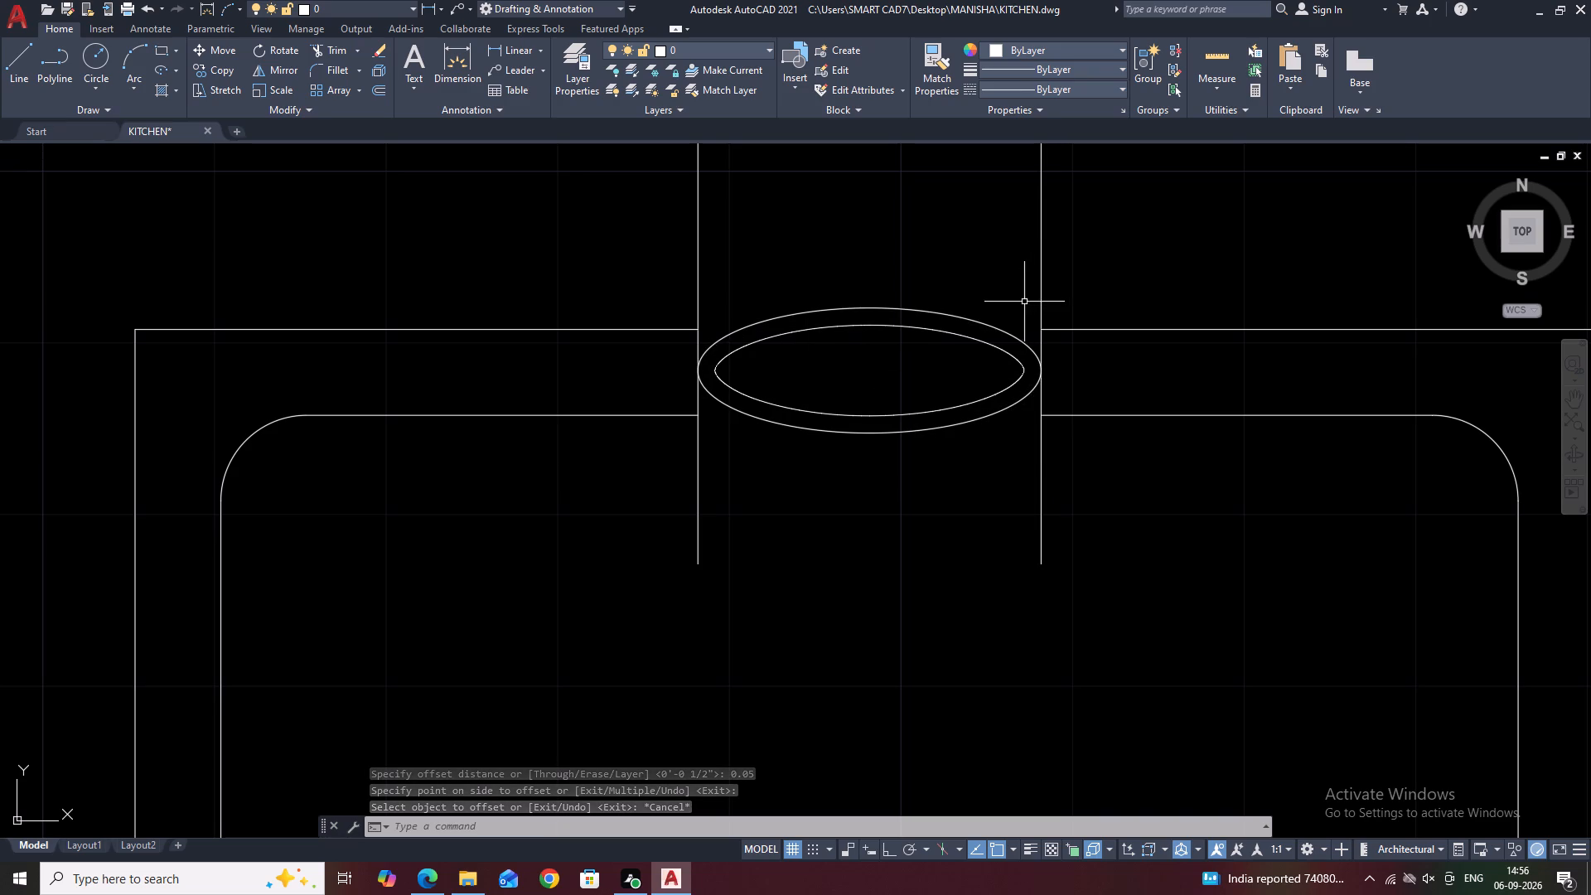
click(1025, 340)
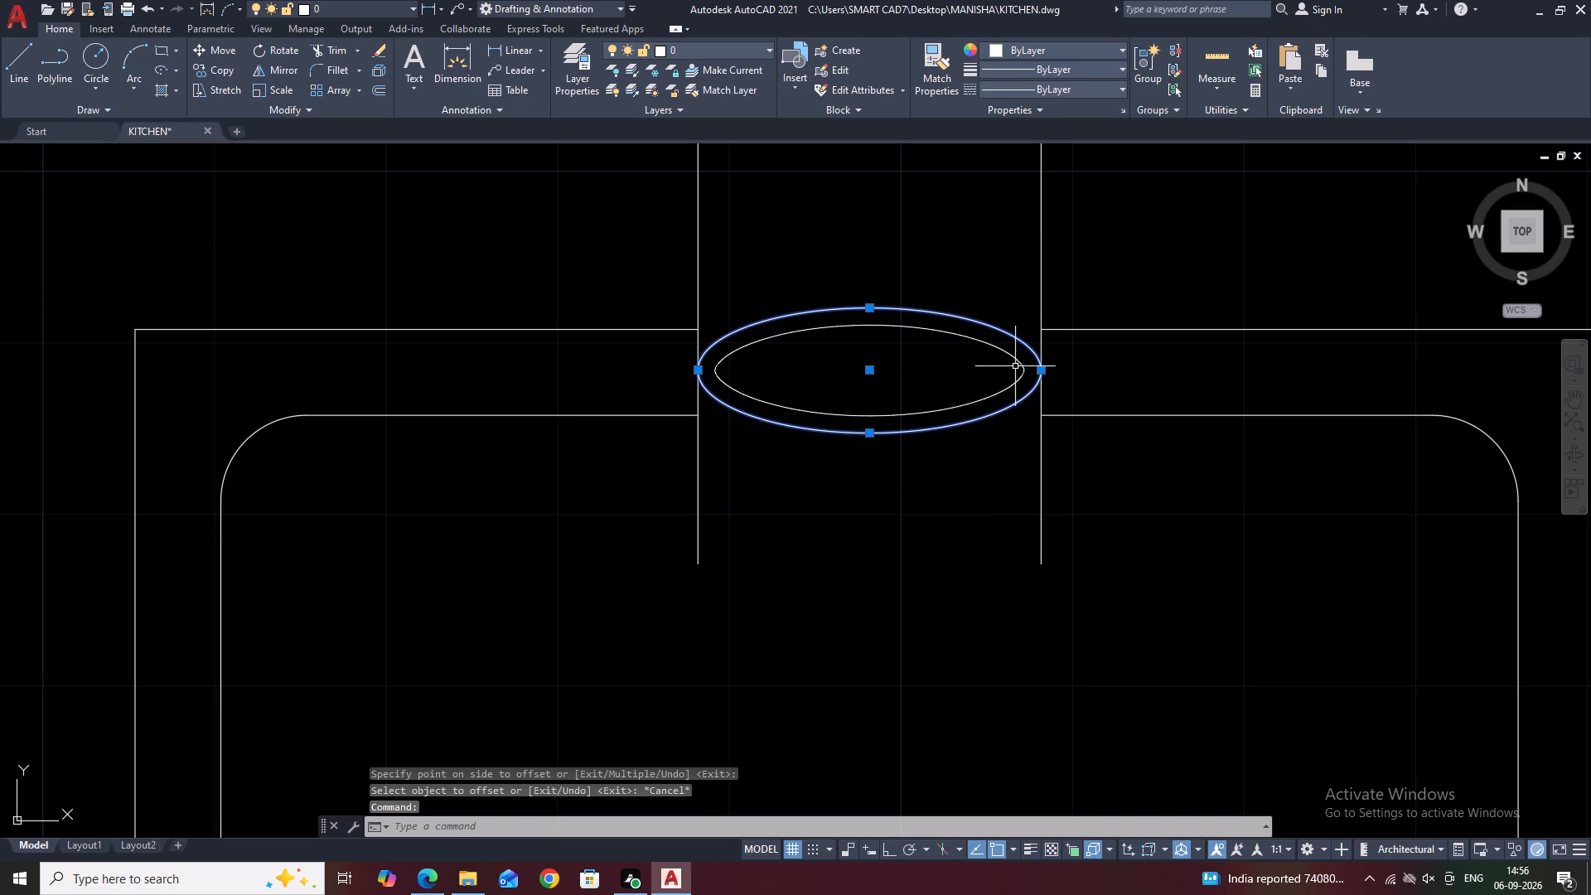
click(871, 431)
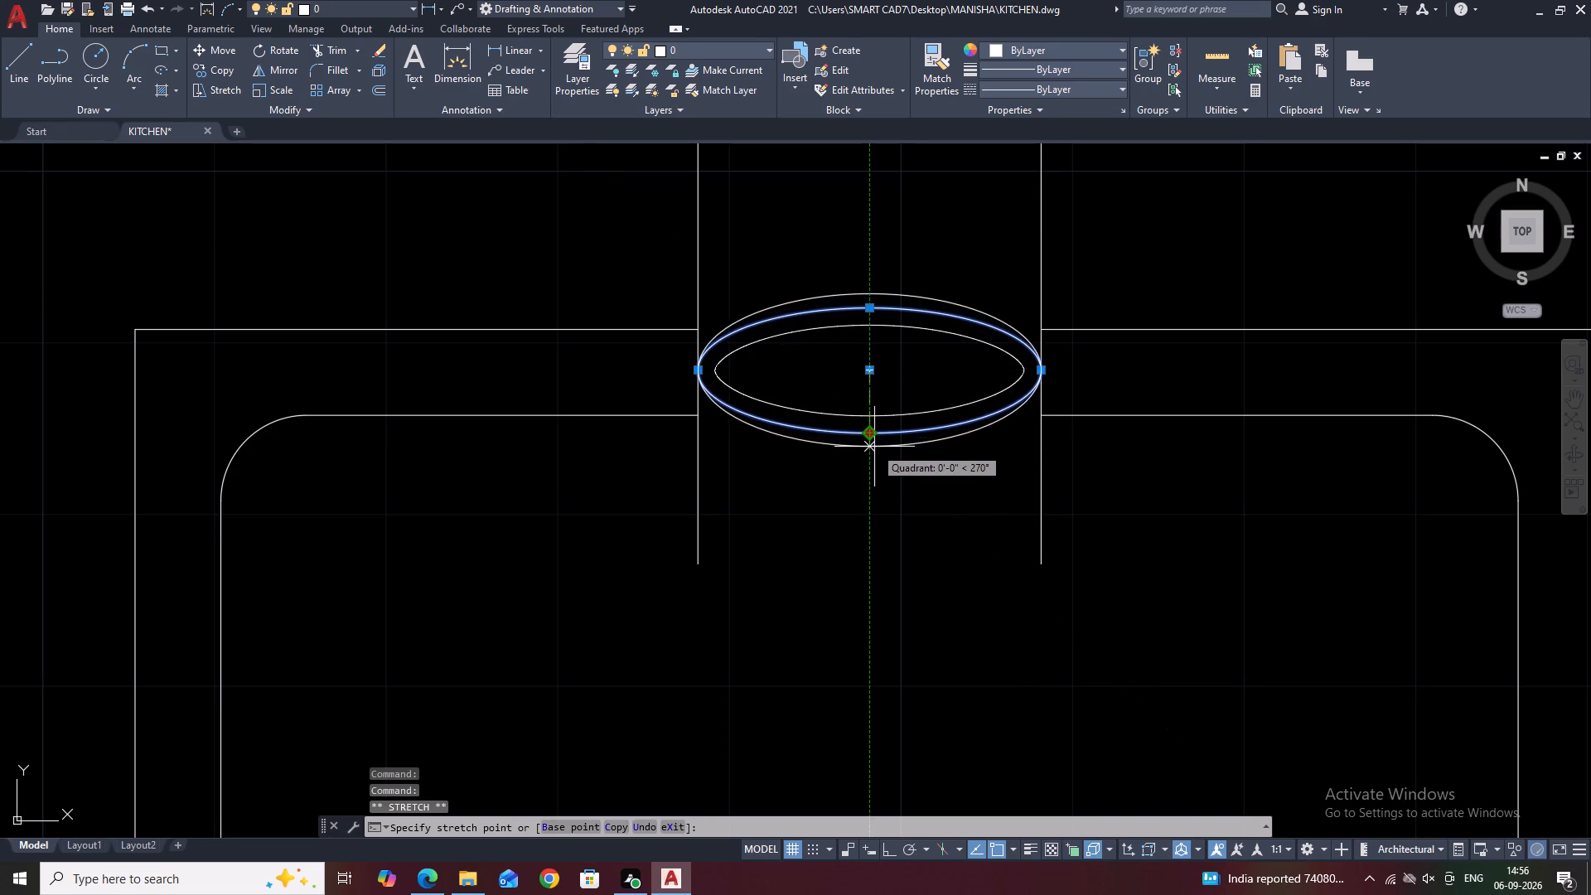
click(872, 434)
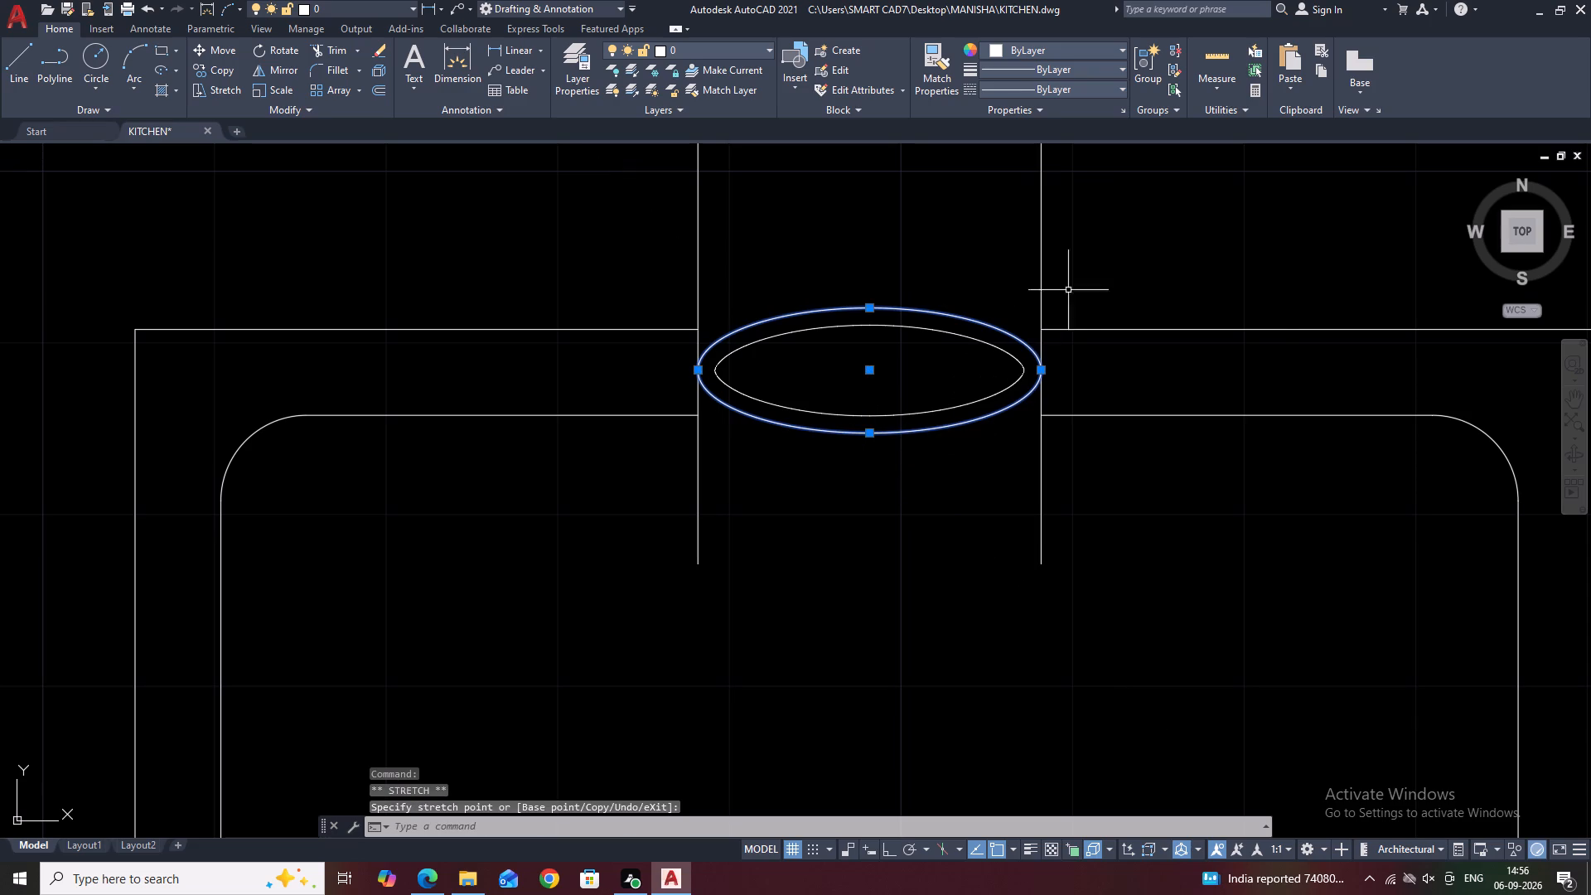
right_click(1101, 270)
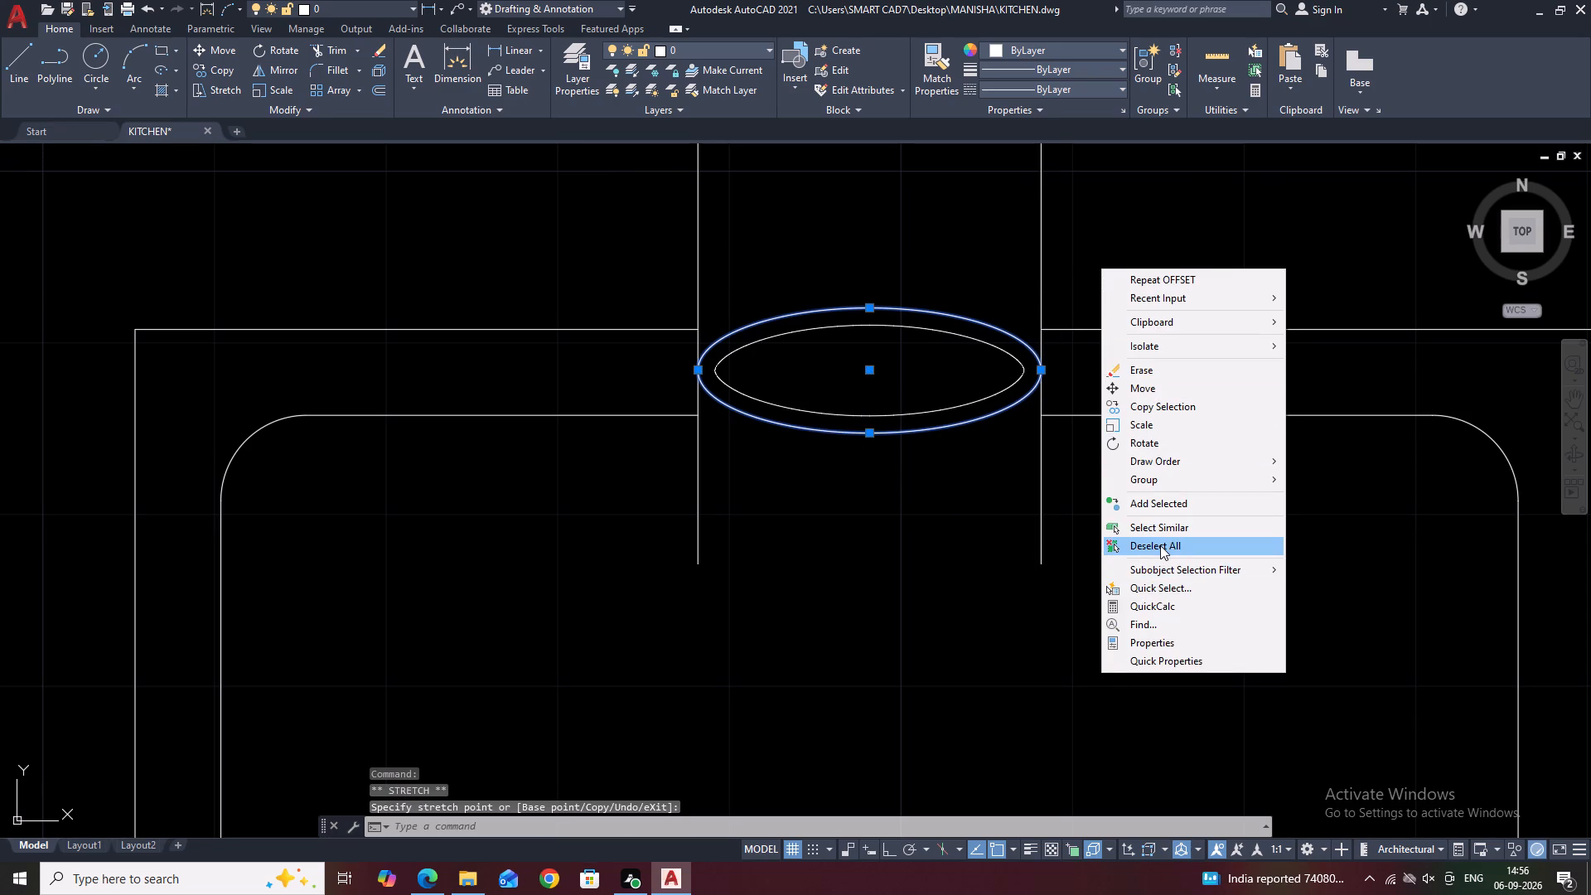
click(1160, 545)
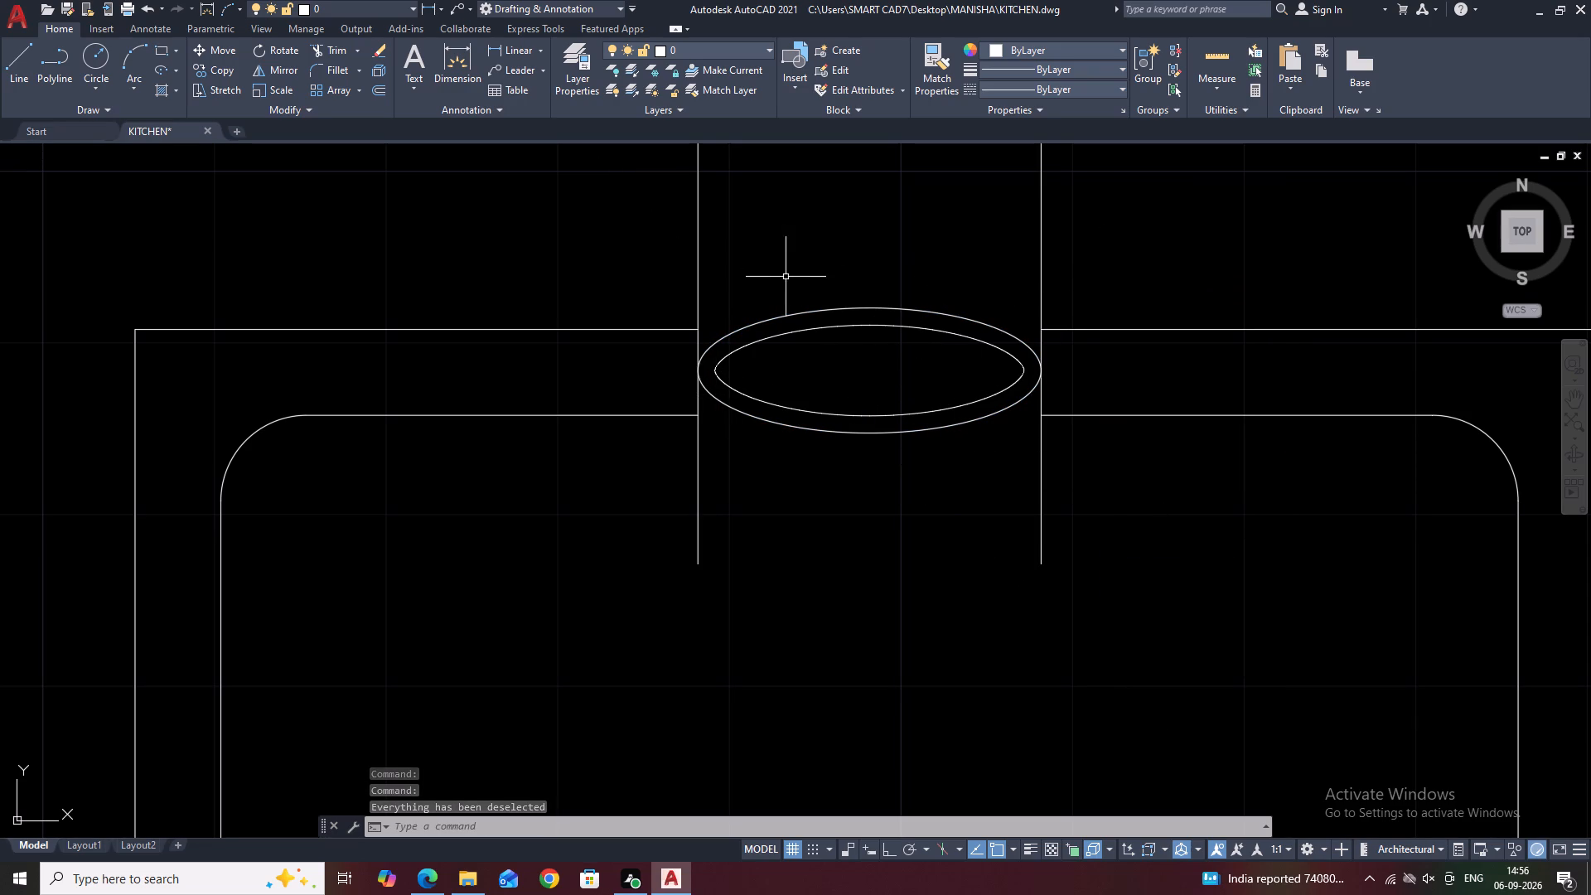
Erase the two vertical neck lines and the inner neck ellipse from the second container.
scroll(887, 240, down, 4)
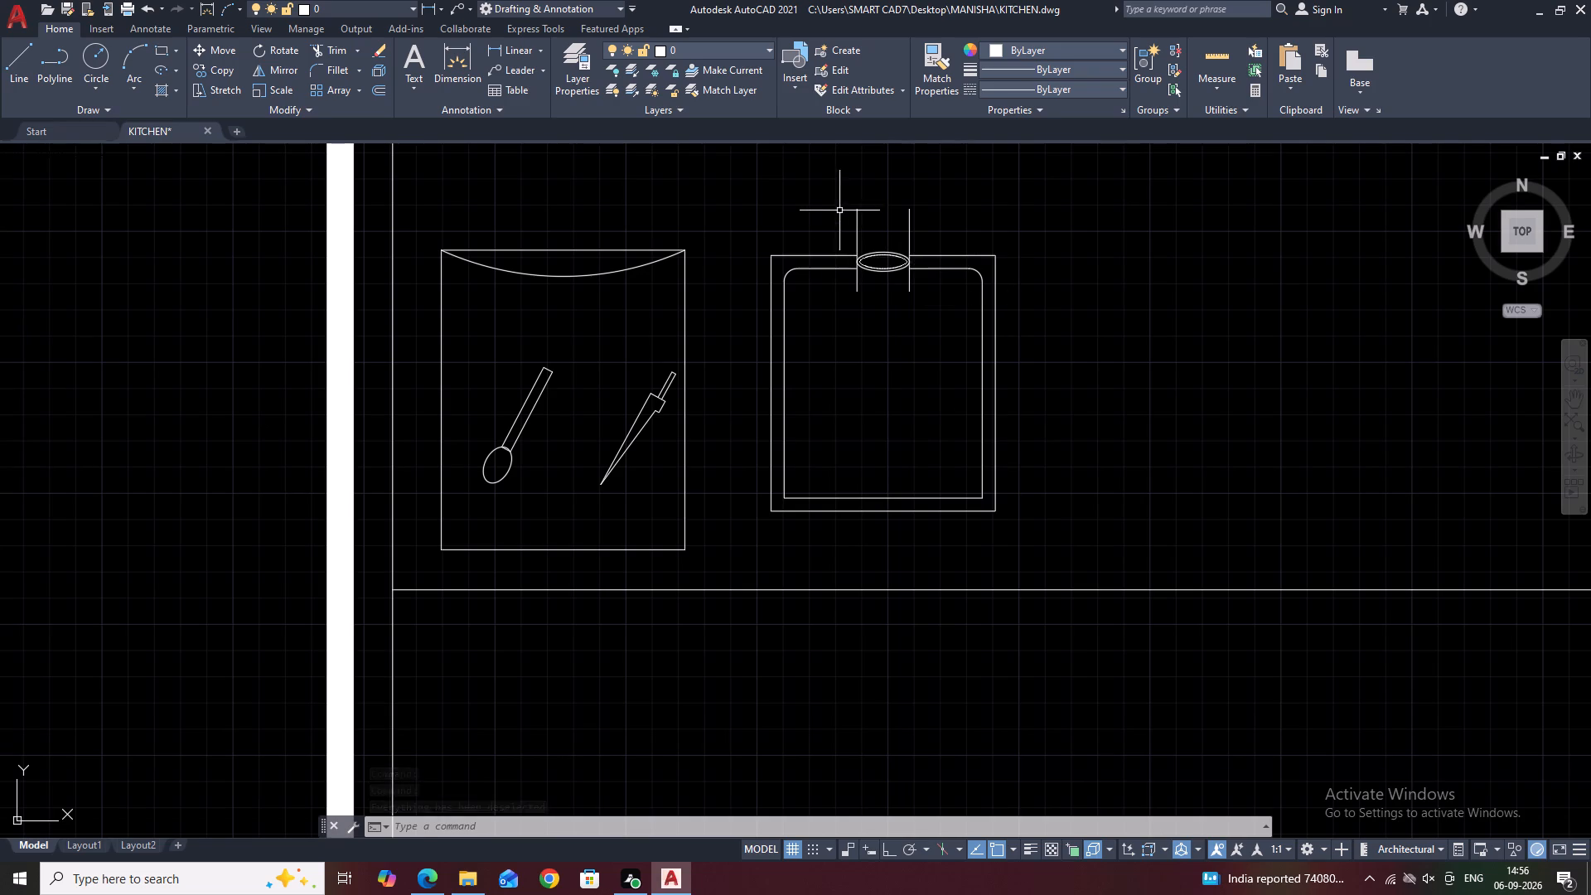
middle_drag(845, 216, 876, 331)
drag(844, 233, 871, 295)
click(939, 422)
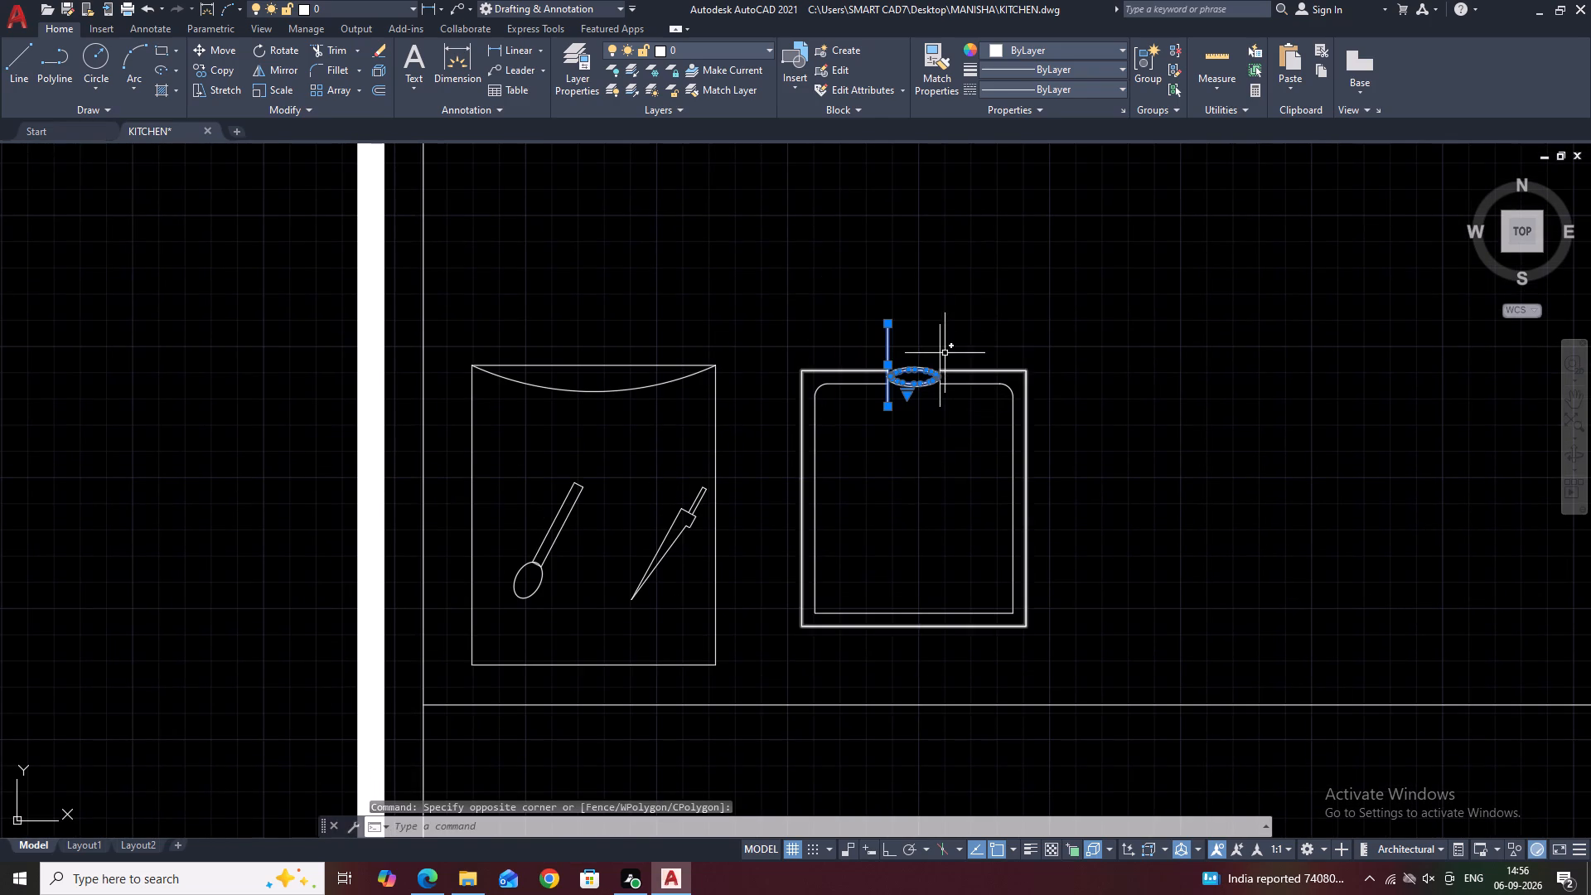
click(945, 327)
click(868, 317)
key(Delete)
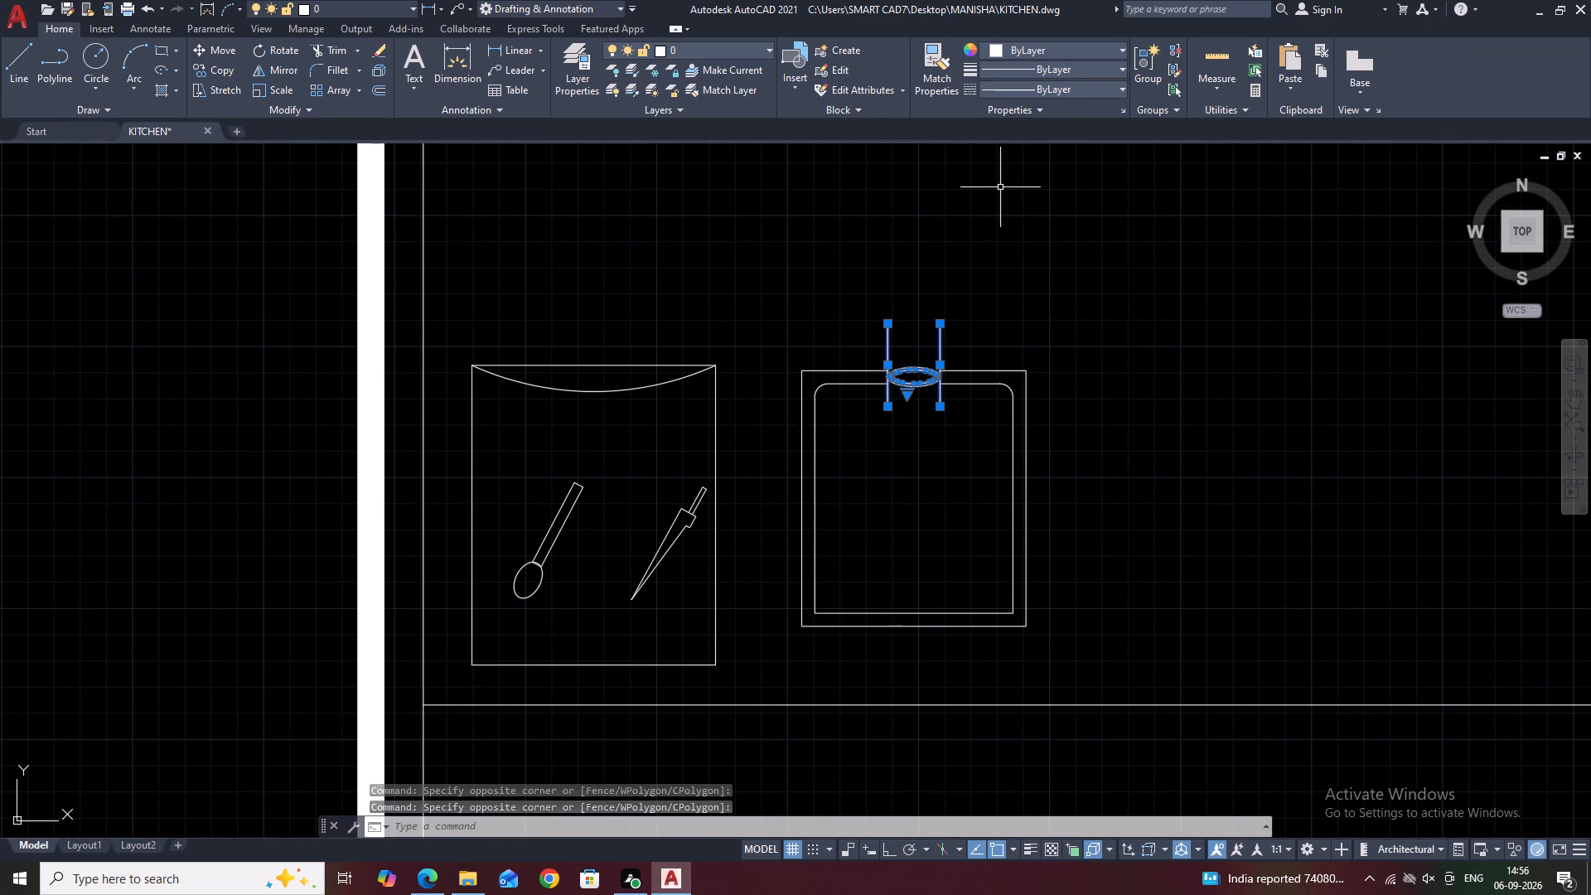
key(Delete)
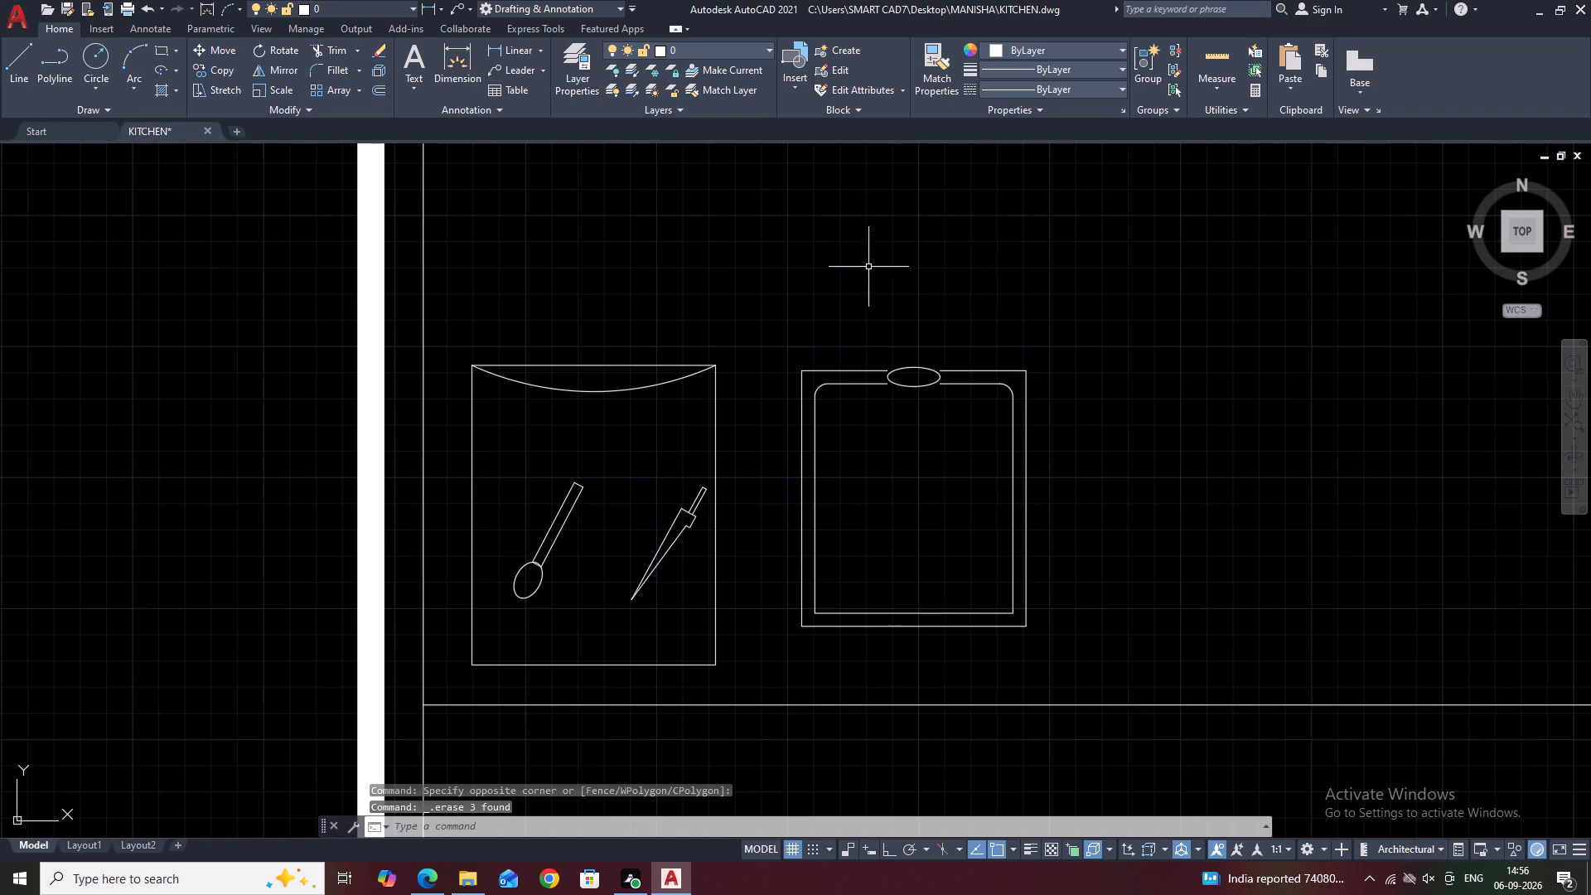
Erase the entire second container, including its inner and outer outlines and the remaining neck ellipse.
click(865, 263)
click(1093, 609)
click(1020, 204)
click(889, 438)
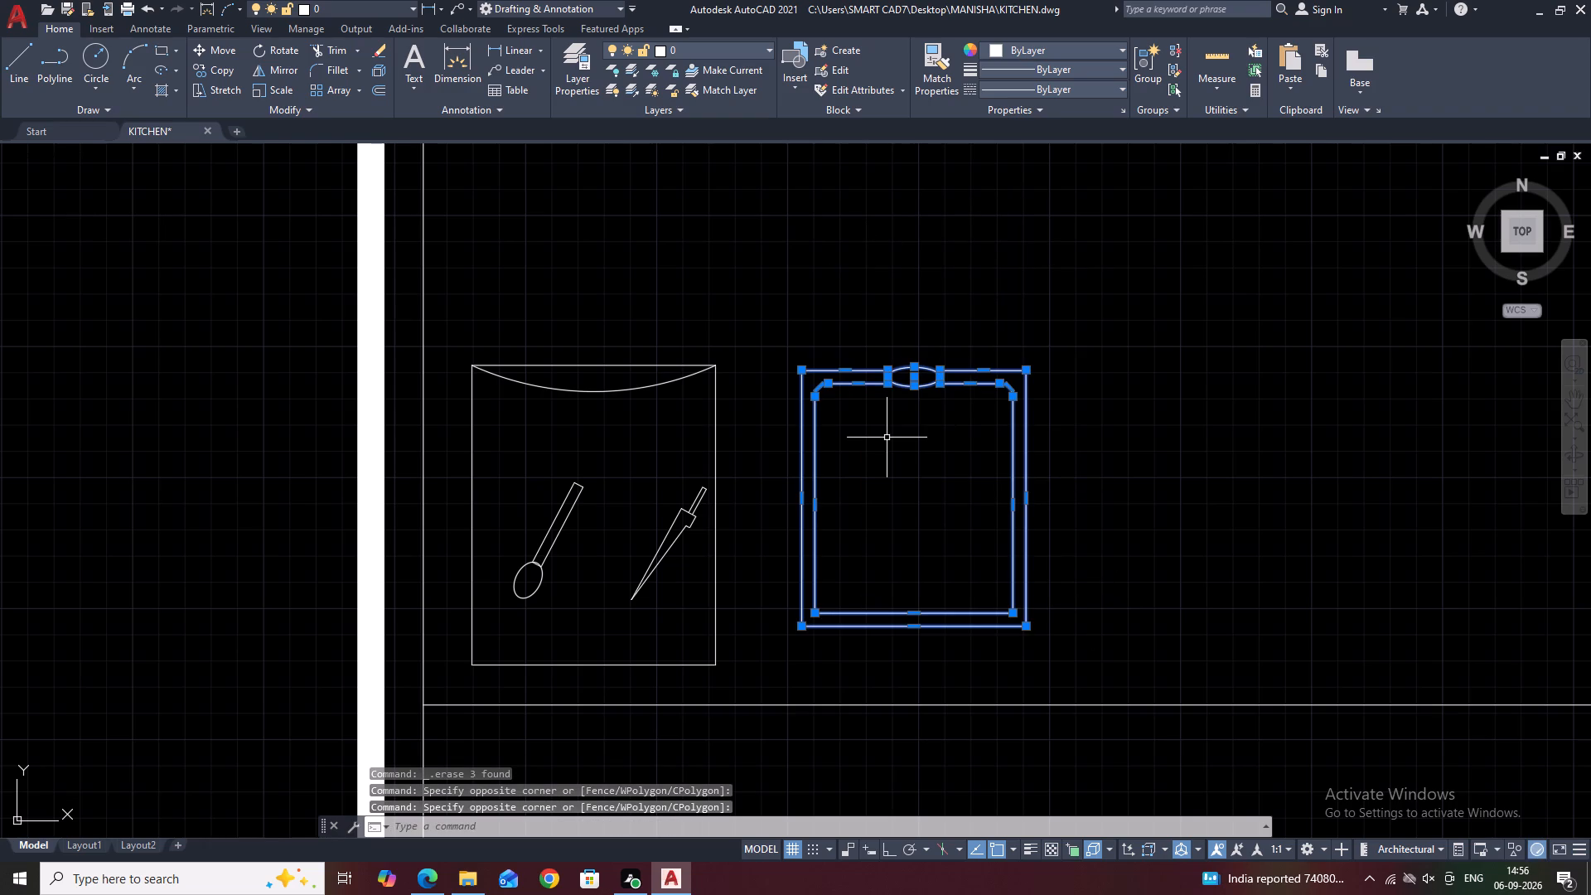
key(Delete)
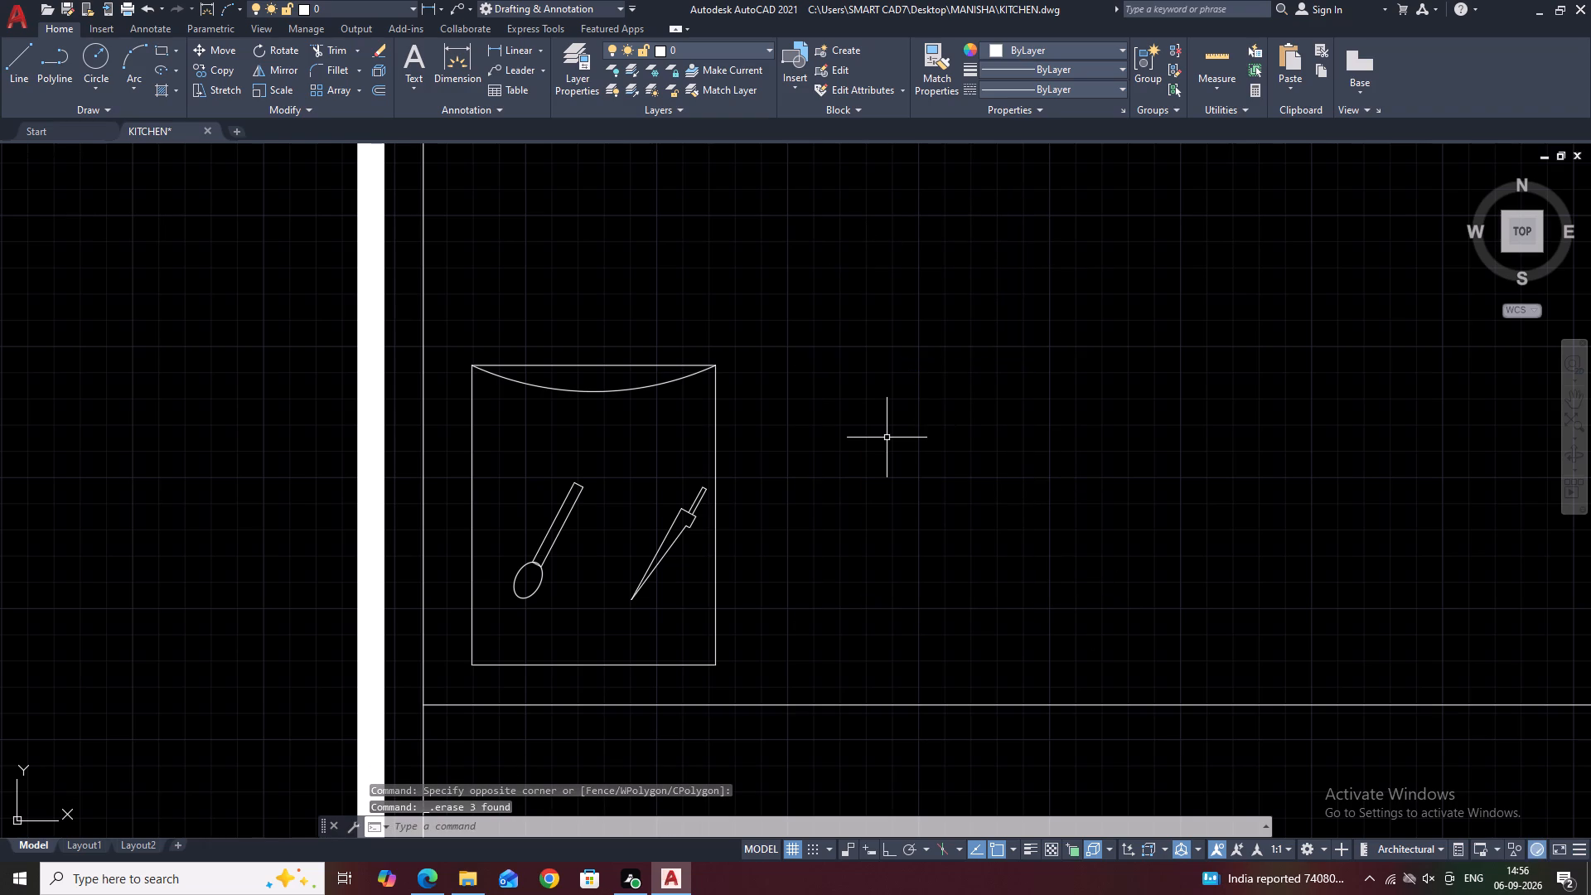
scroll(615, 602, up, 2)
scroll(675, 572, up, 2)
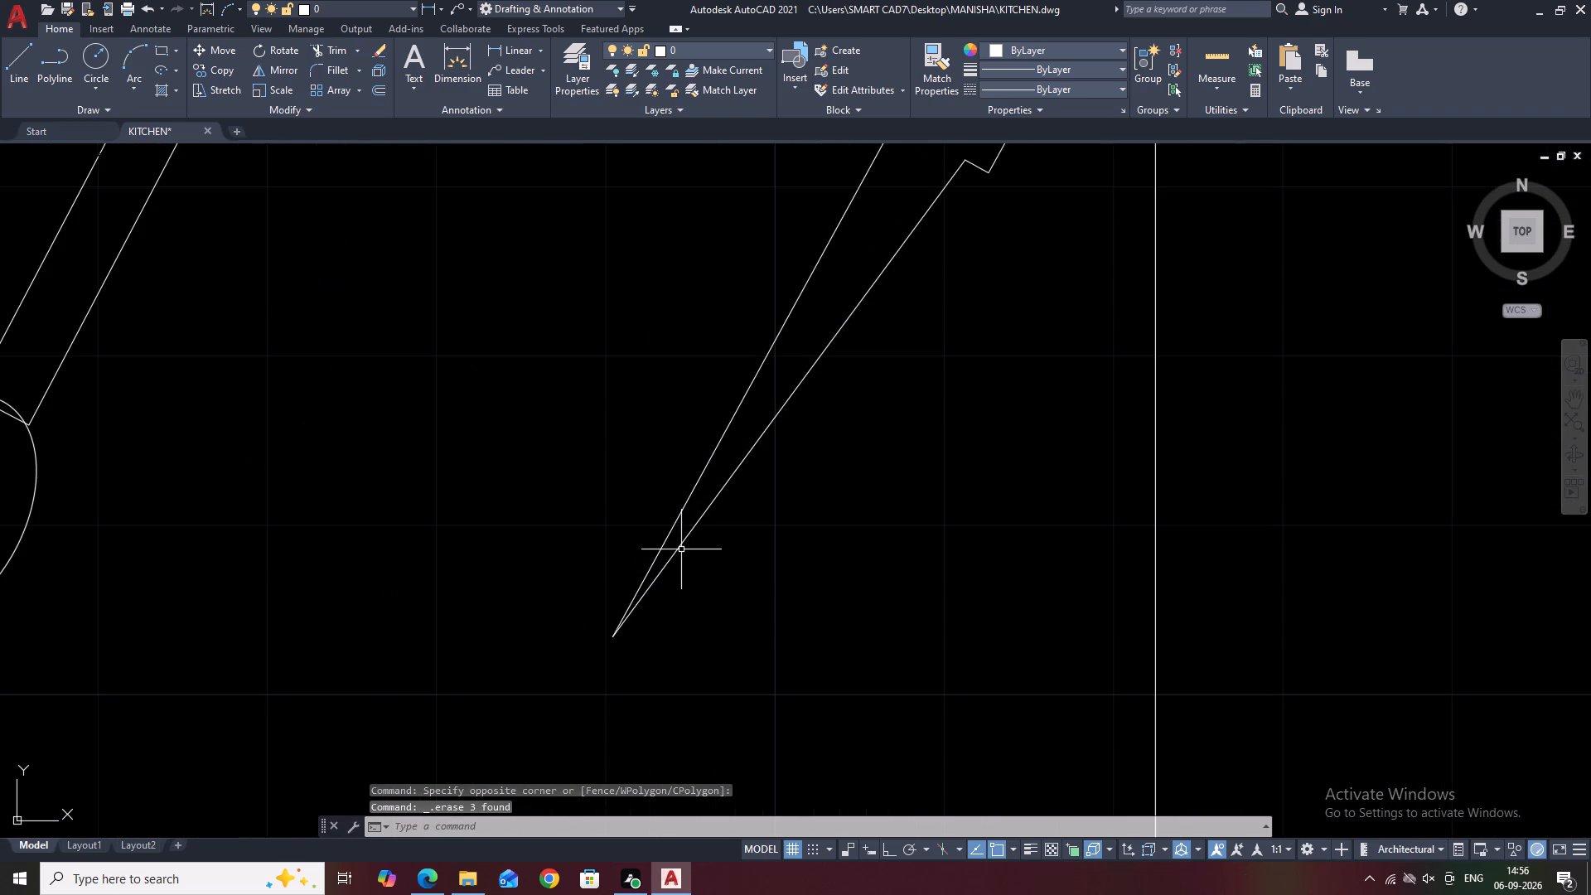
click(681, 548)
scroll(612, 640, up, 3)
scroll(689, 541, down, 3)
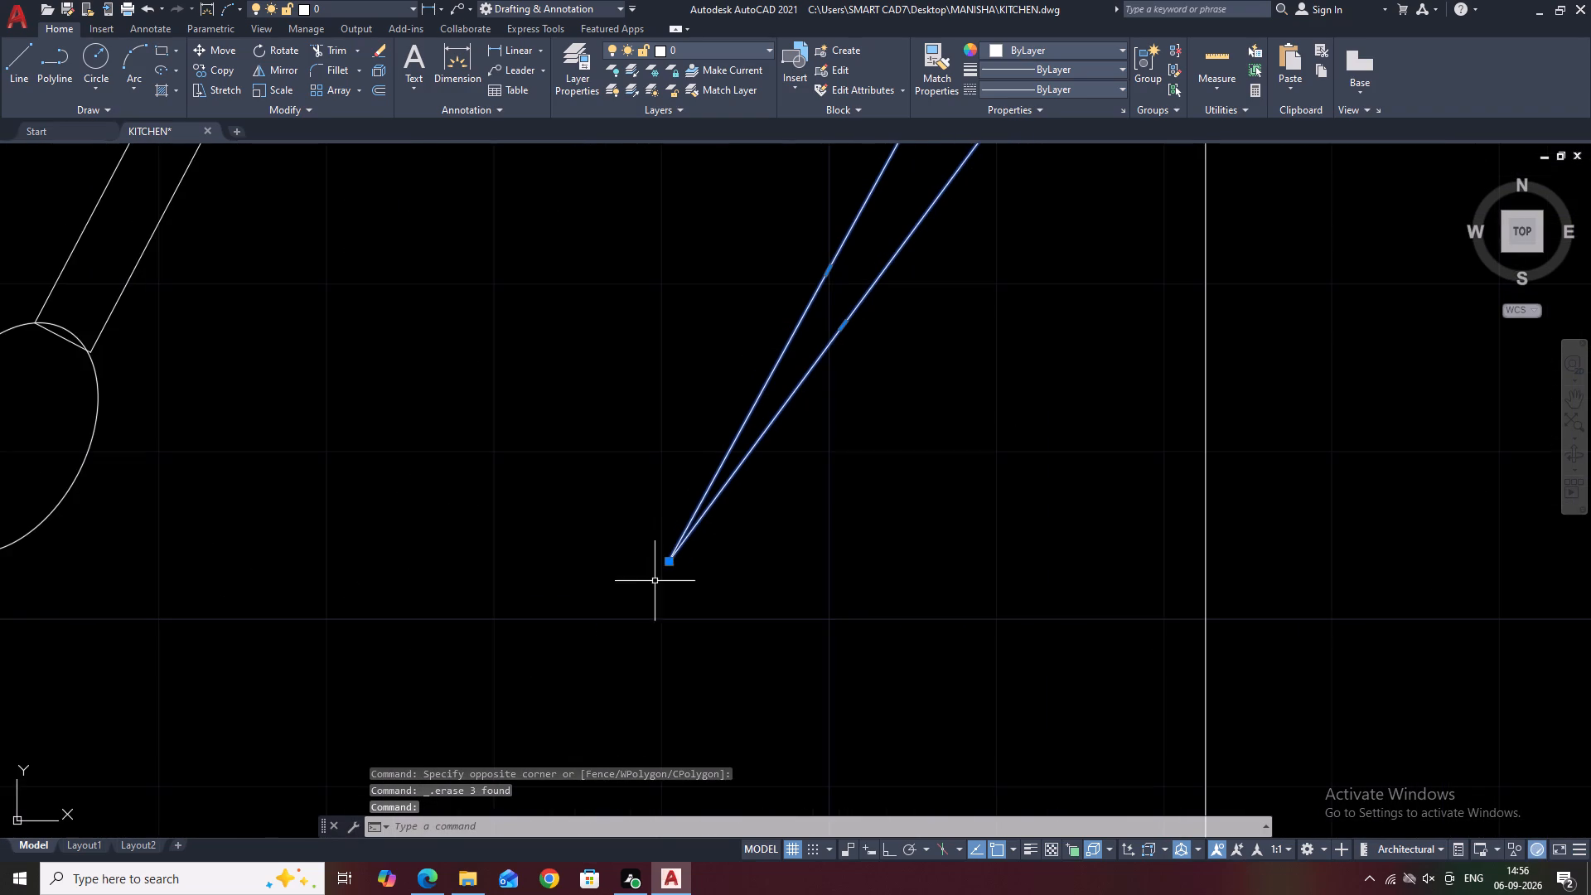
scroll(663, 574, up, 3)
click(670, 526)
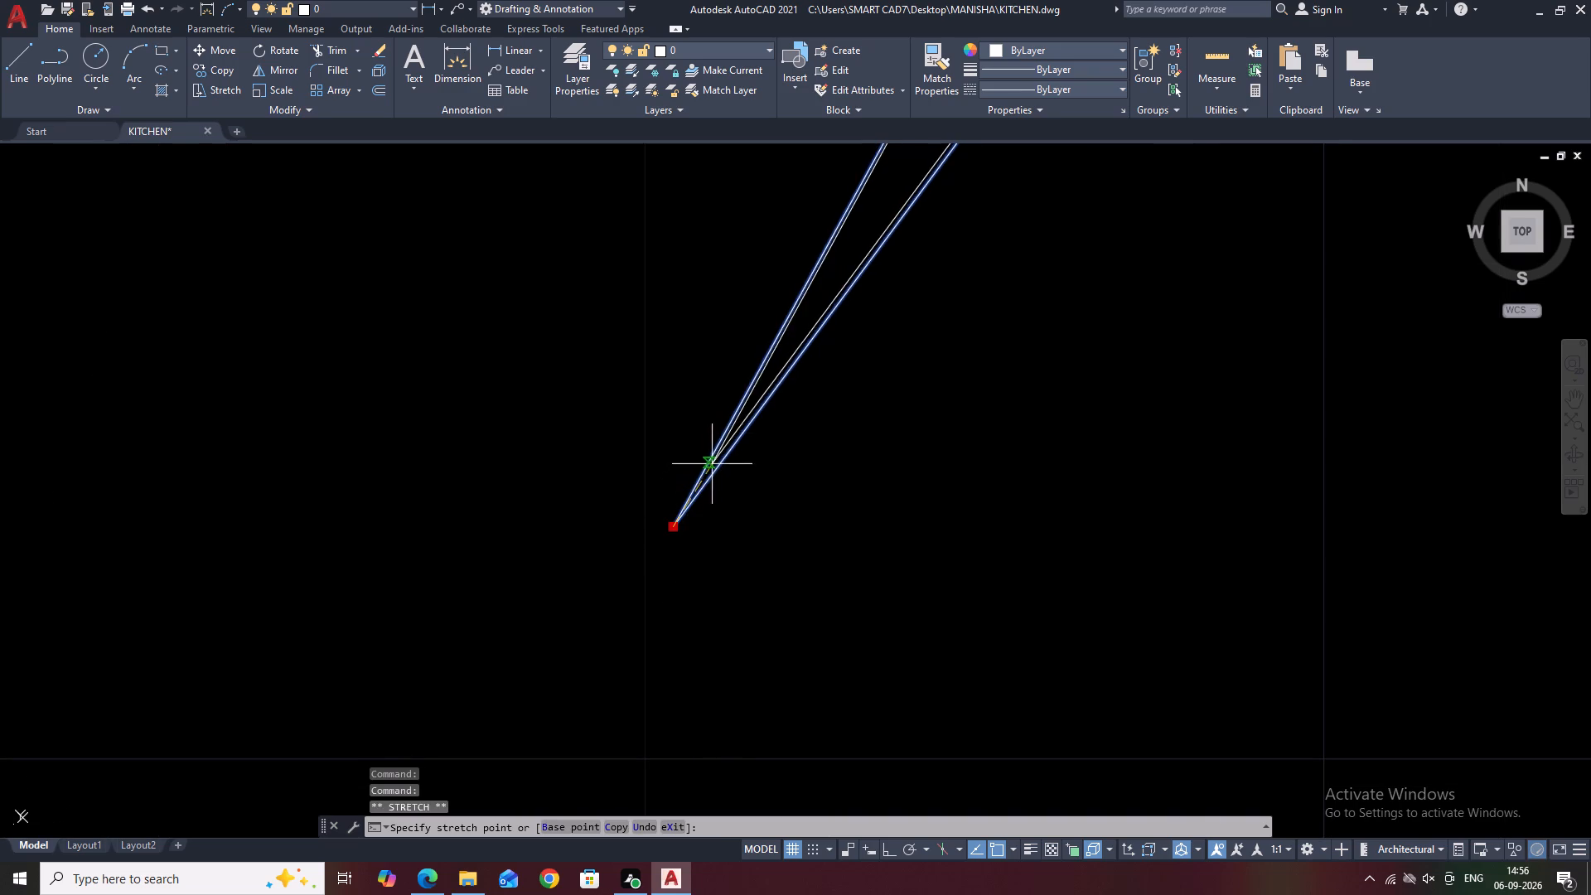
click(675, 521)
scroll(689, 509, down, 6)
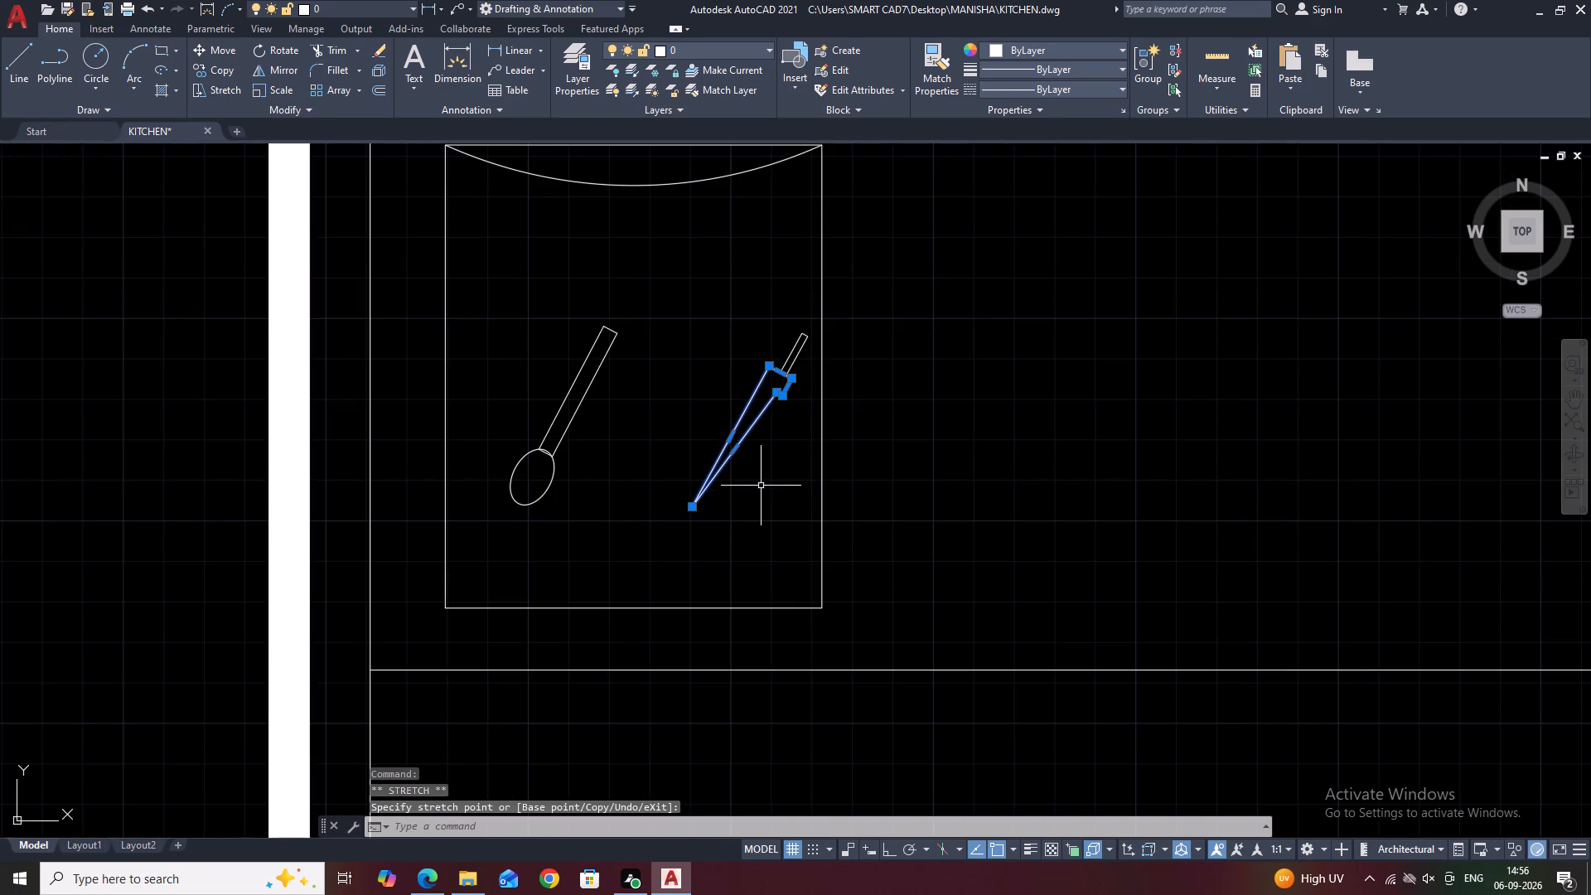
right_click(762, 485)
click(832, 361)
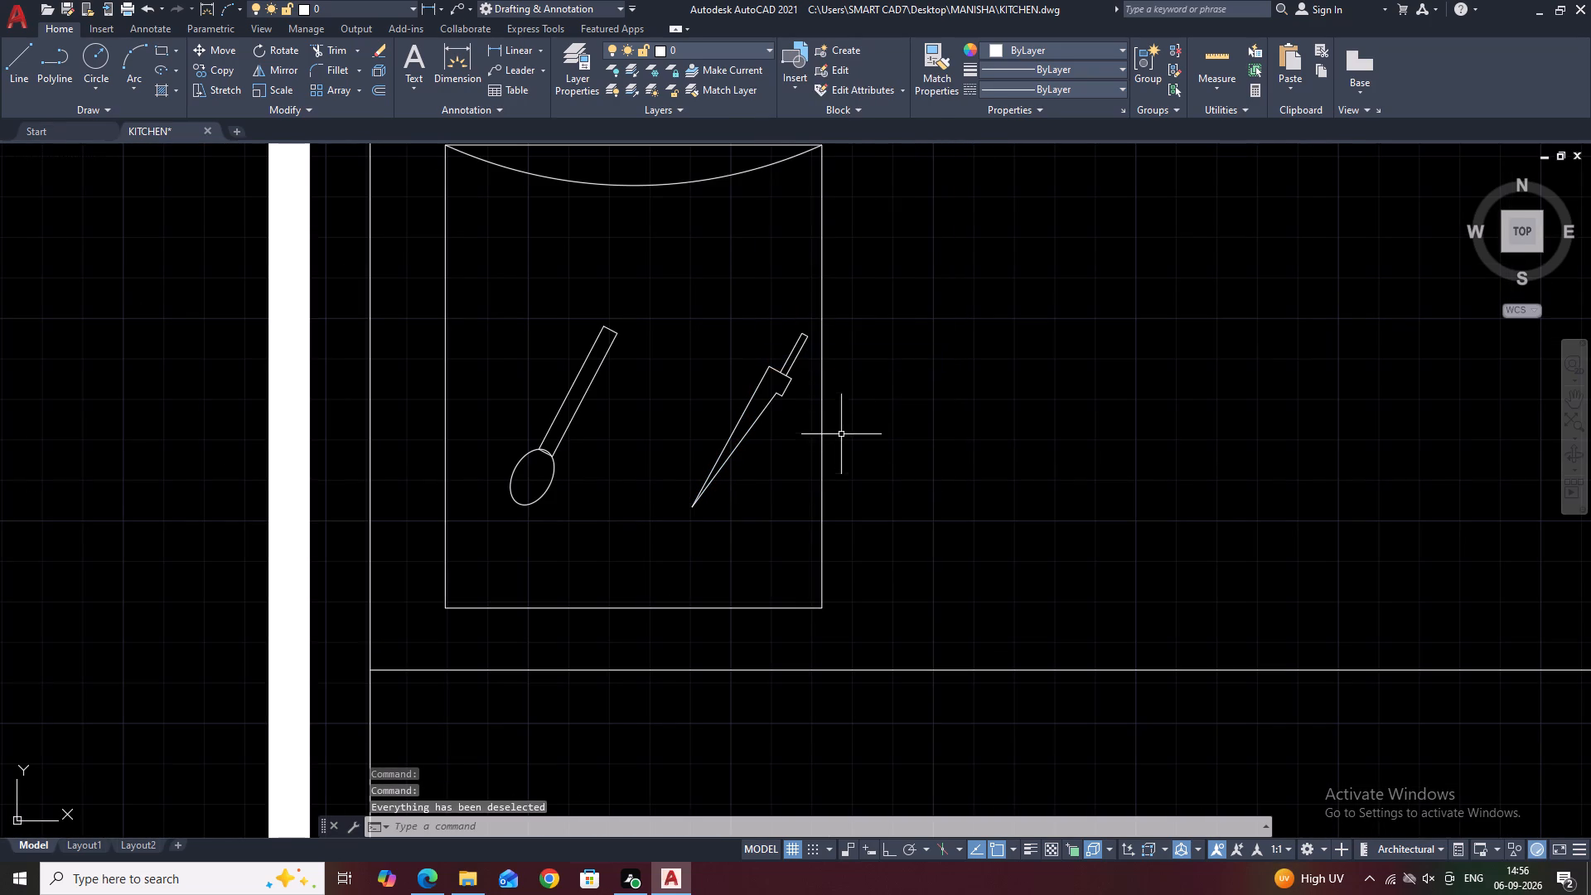
Trim the portion of the spoon handle's end line that lies inside the oval bowl.
middle_drag(948, 370, 954, 436)
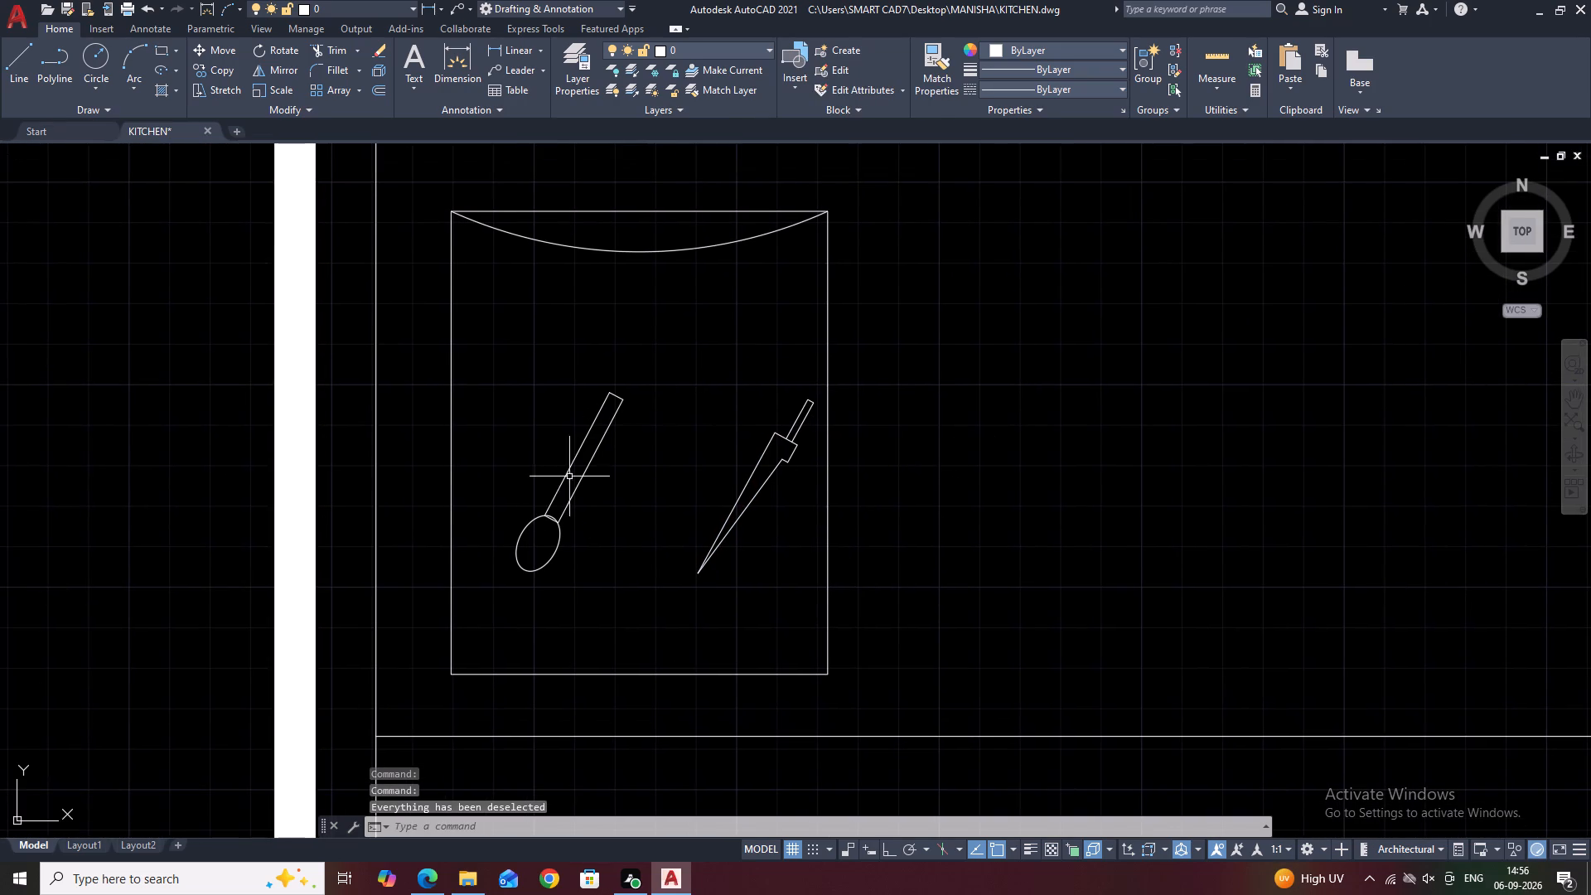
scroll(534, 530, up, 5)
middle_drag(610, 456, 625, 422)
scroll(613, 456, up, 2)
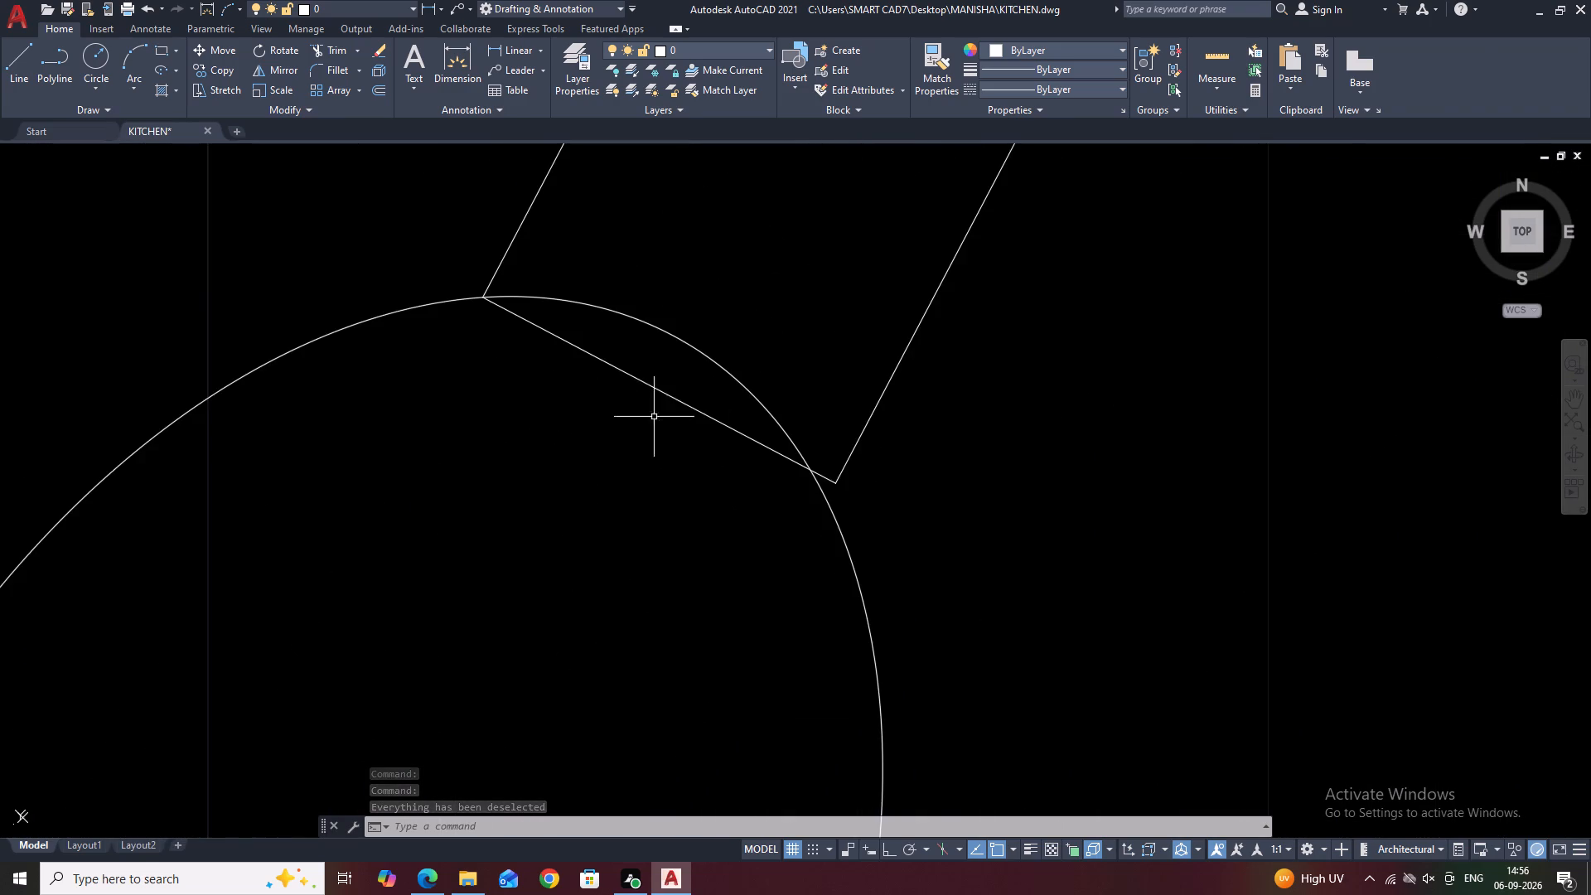
middle_drag(681, 383, 699, 413)
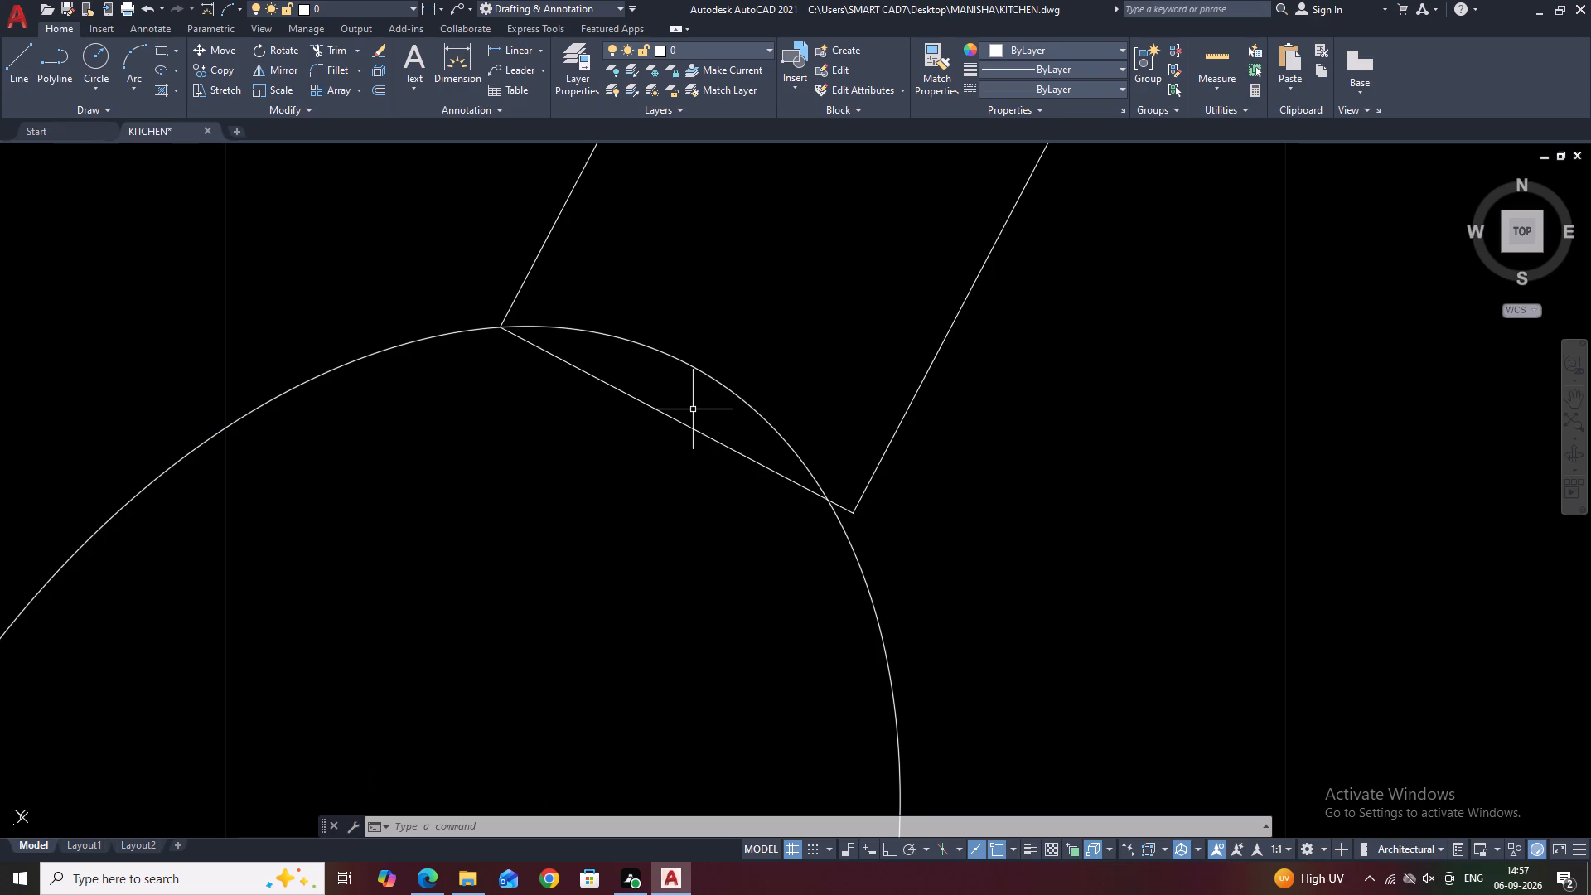
text(TR)
key(space)
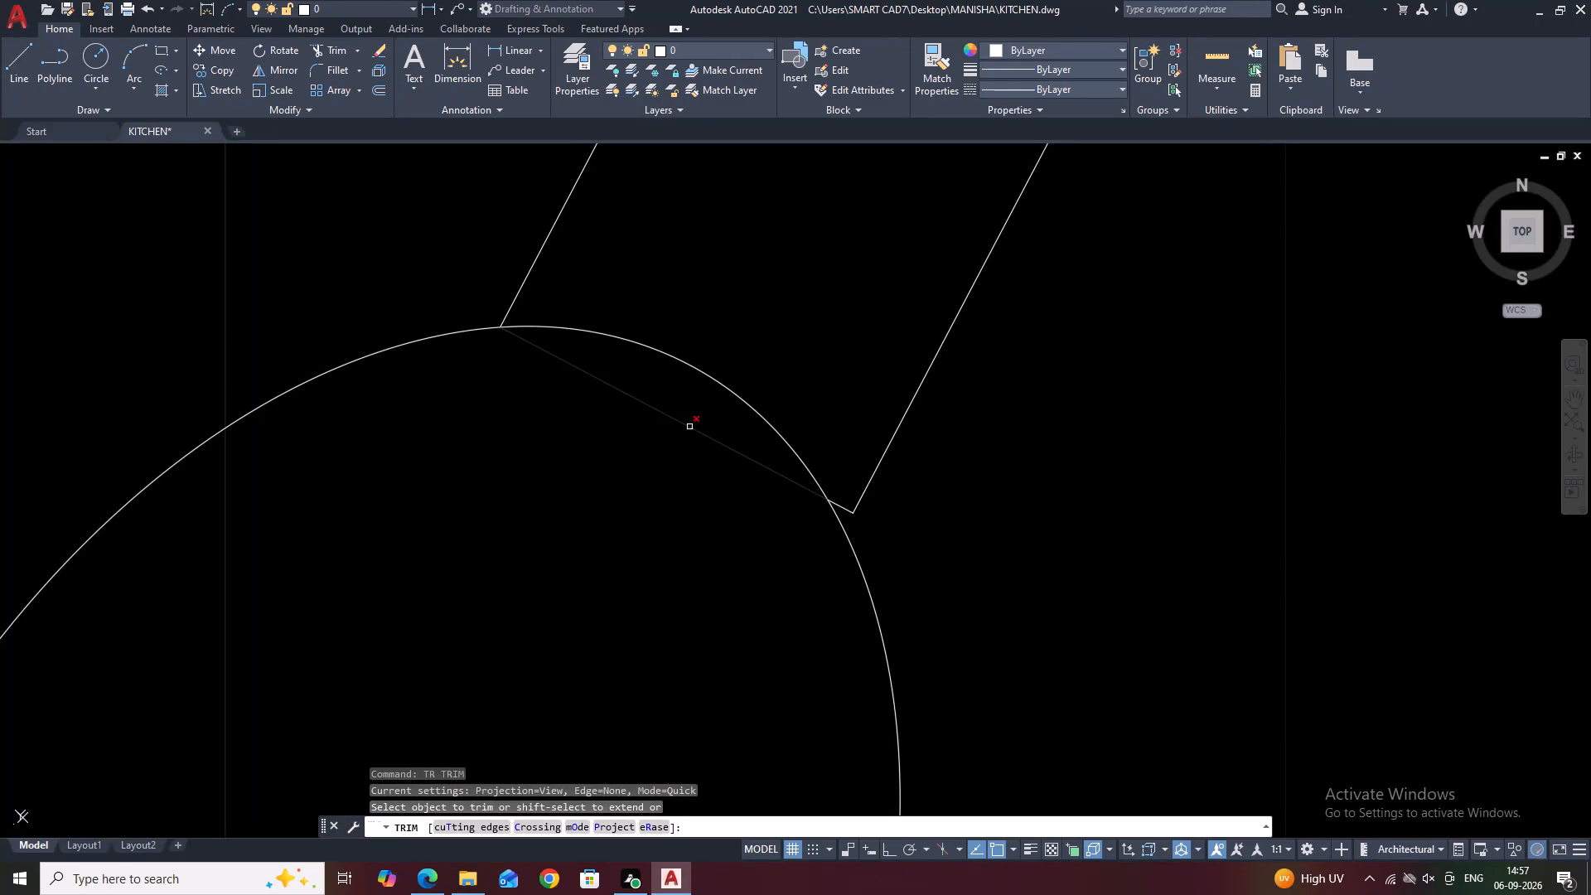
click(689, 427)
scroll(708, 483, down, 3)
scroll(815, 512, down, 1)
scroll(771, 491, up, 1)
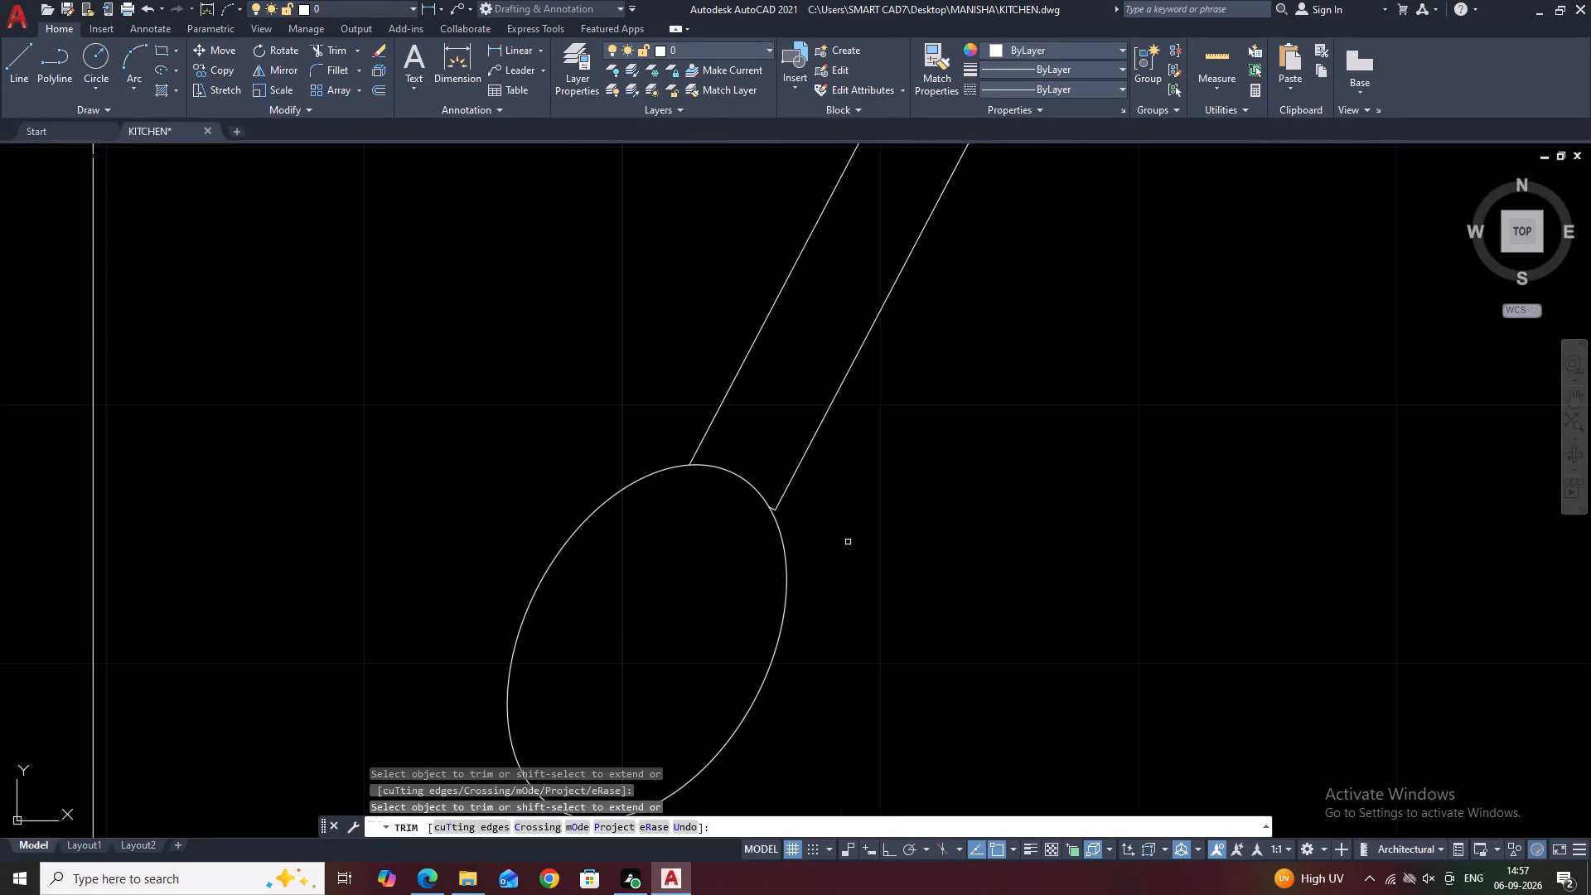
key(space)
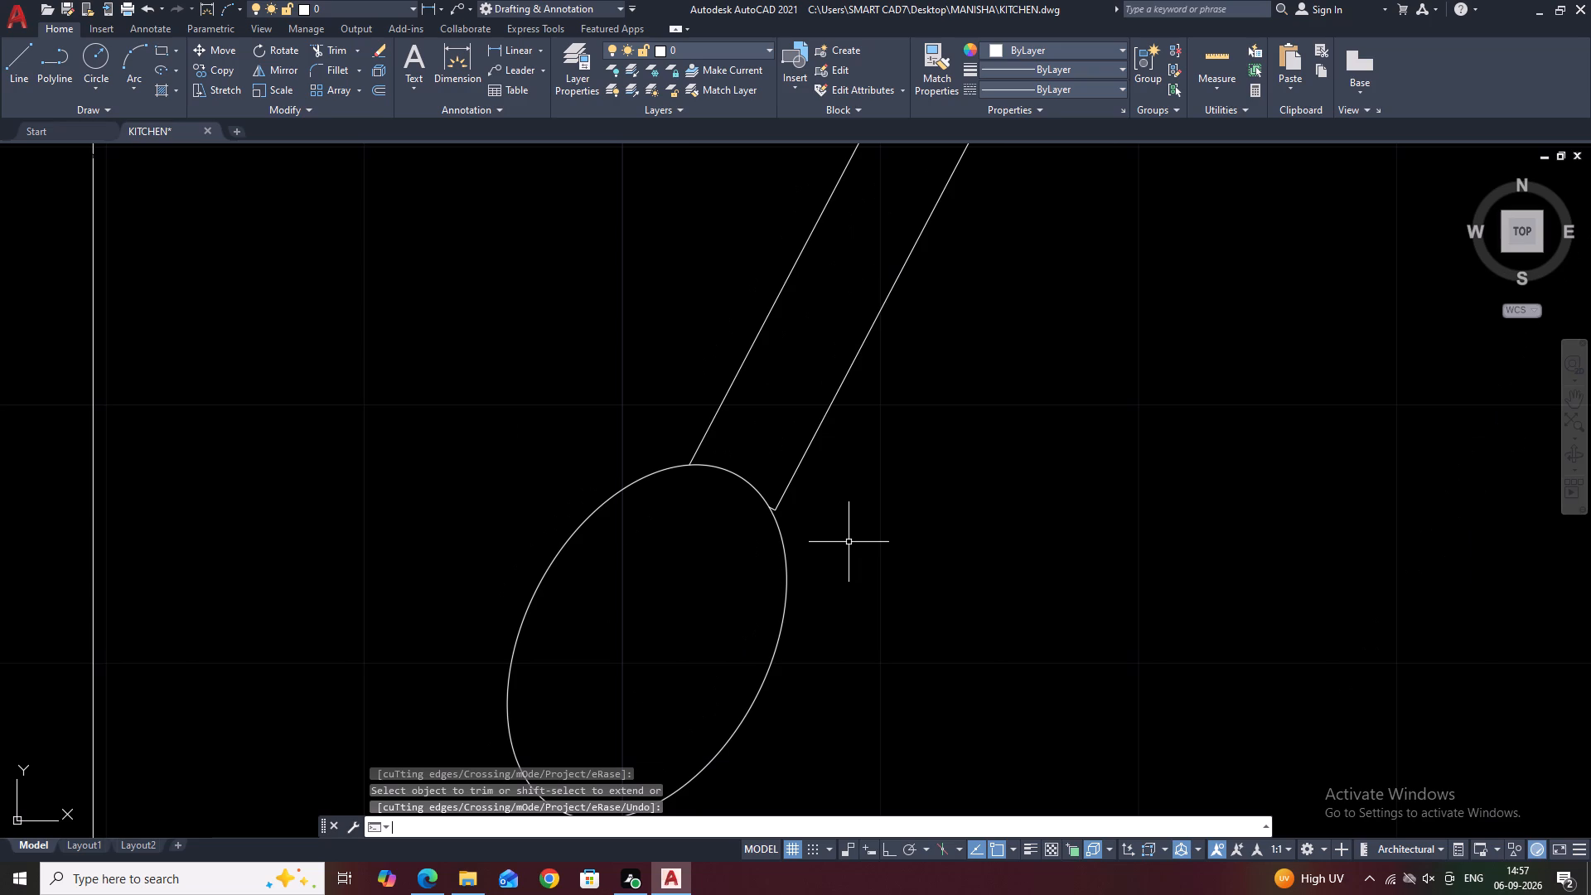
scroll(800, 514, down, 3)
middle_drag(1015, 343, 858, 396)
scroll(908, 395, down, 2)
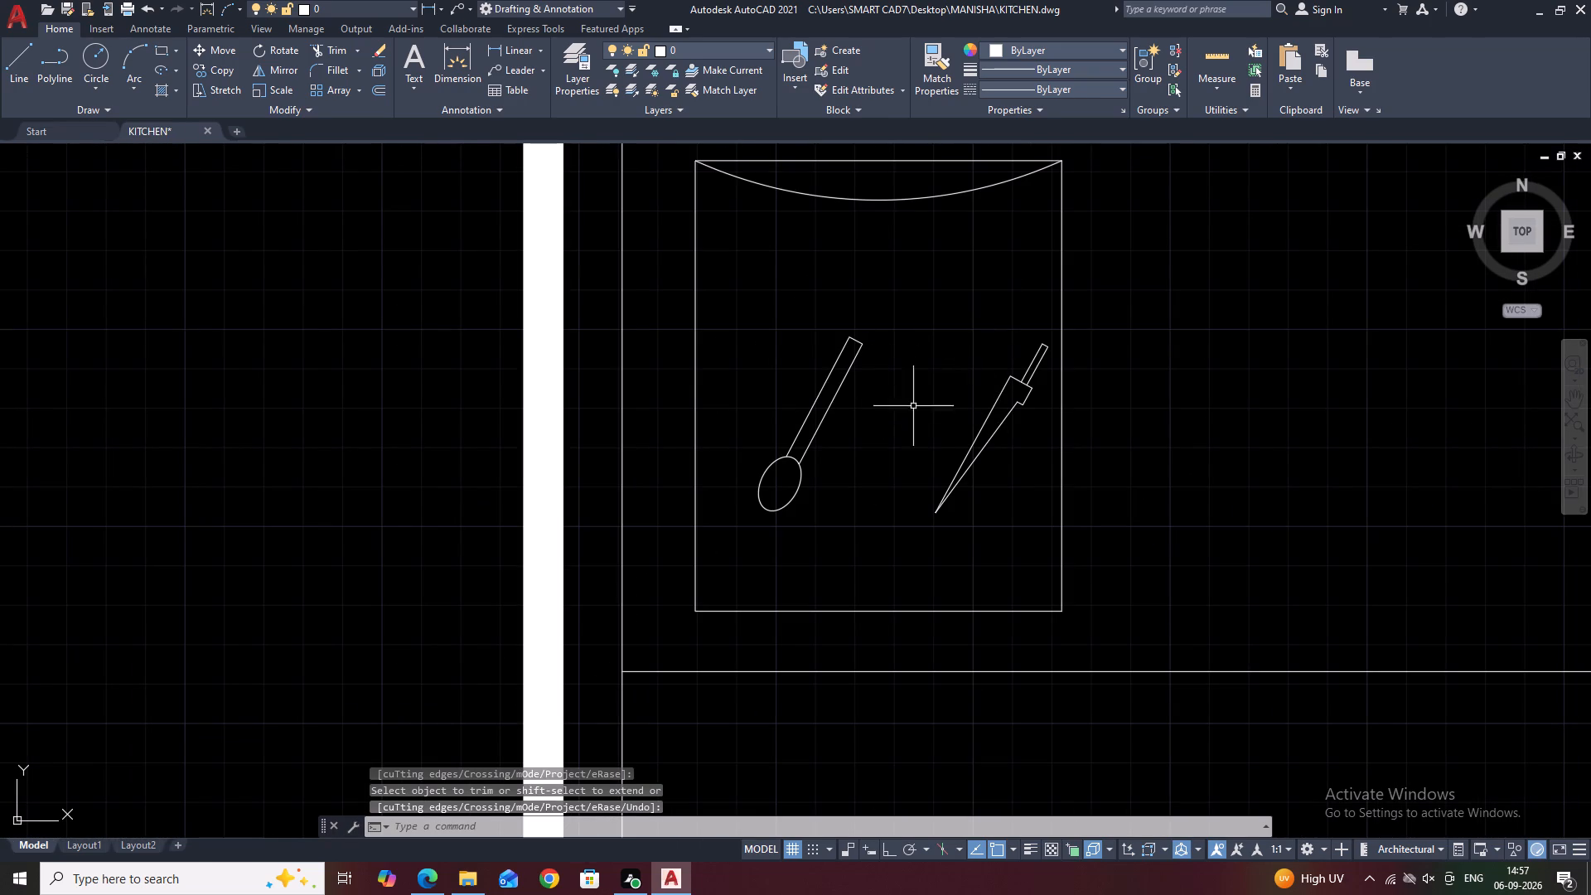
Examine the utensil container's curved top edge and the junction between the spoon's handle and its oval bowl.
scroll(966, 353, down, 1)
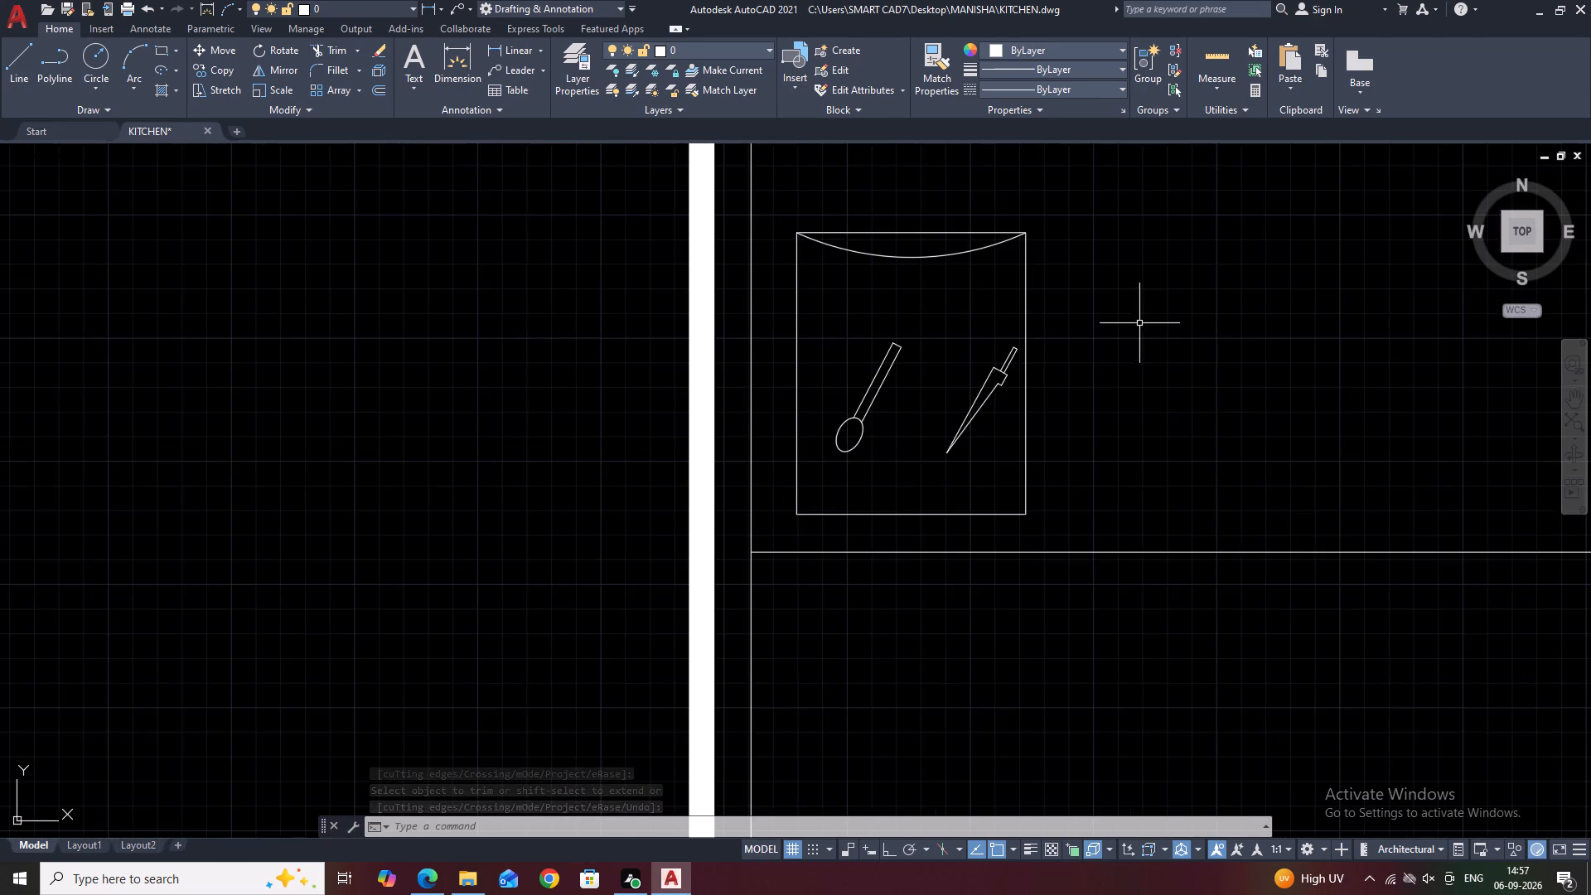
middle_drag(1143, 330, 1028, 392)
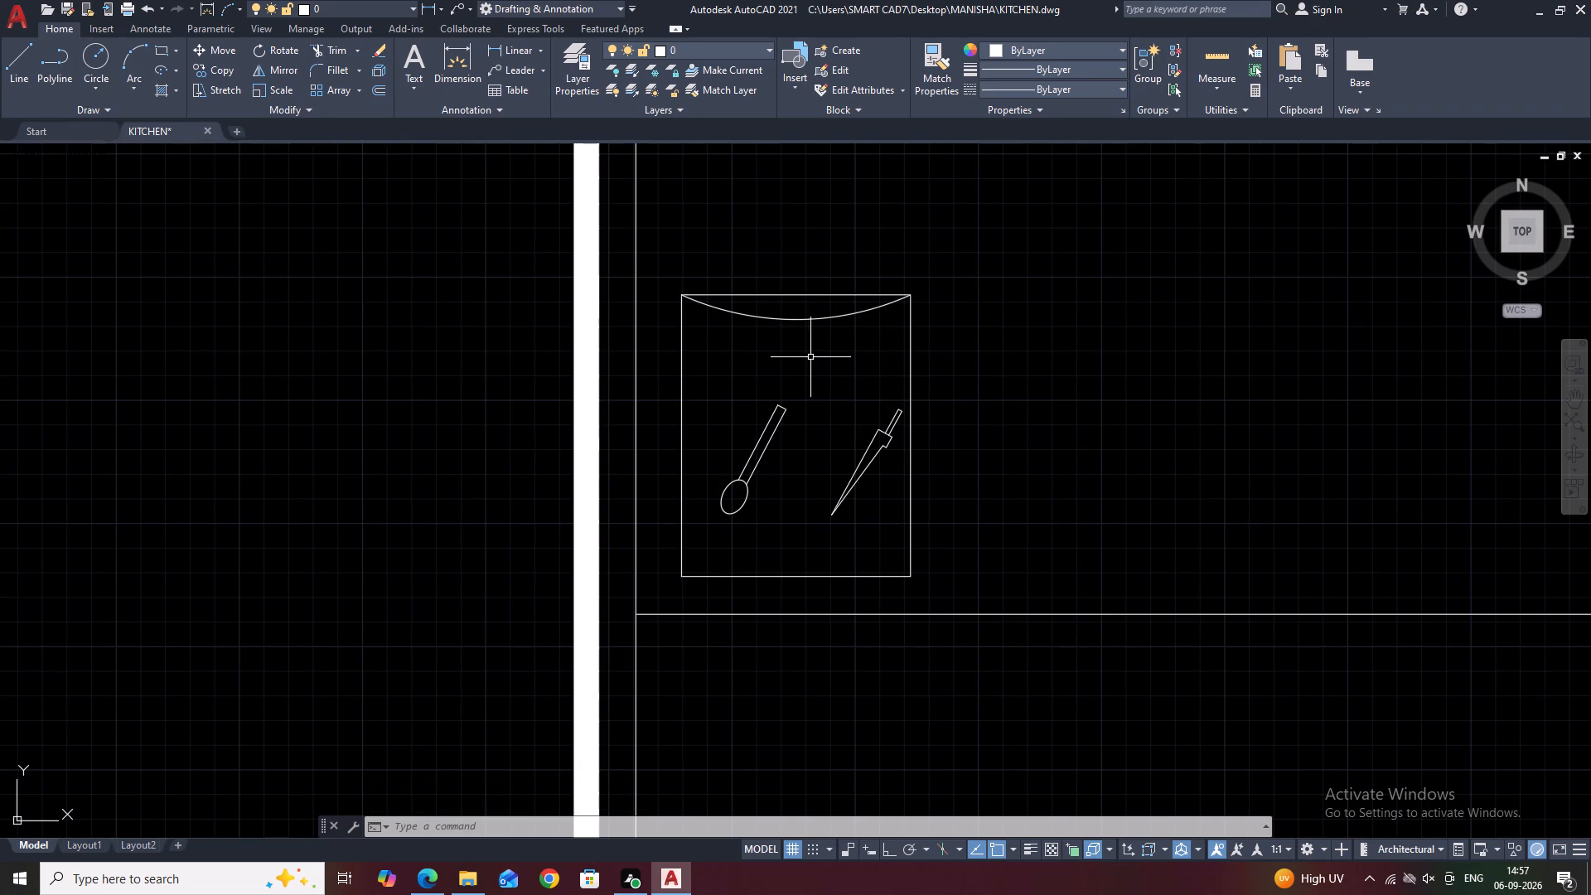
click(771, 317)
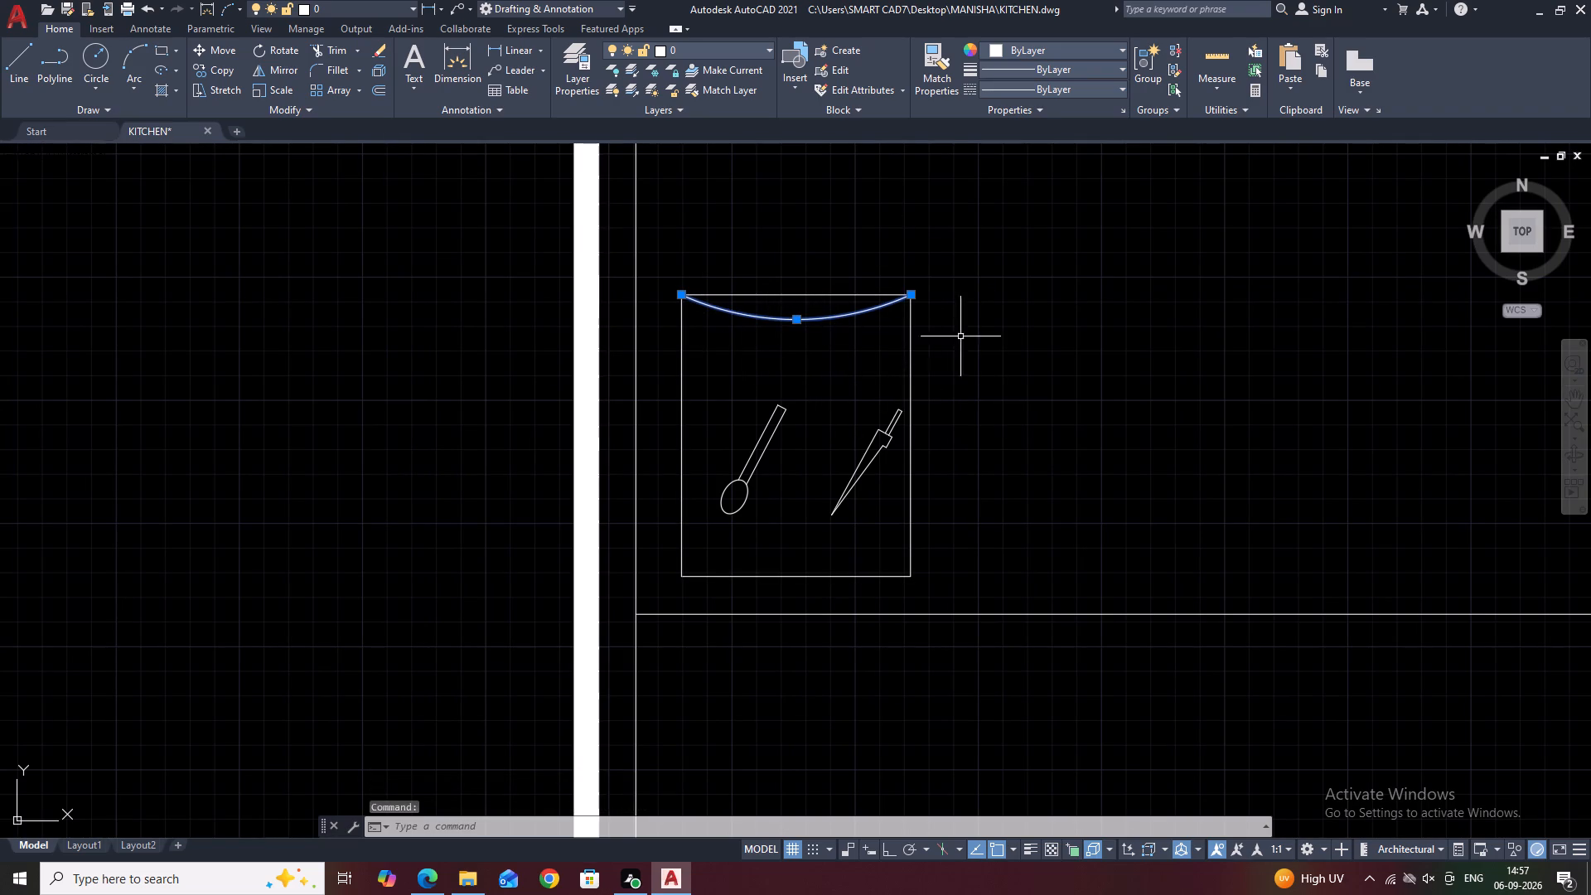
right_click(979, 317)
click(1089, 593)
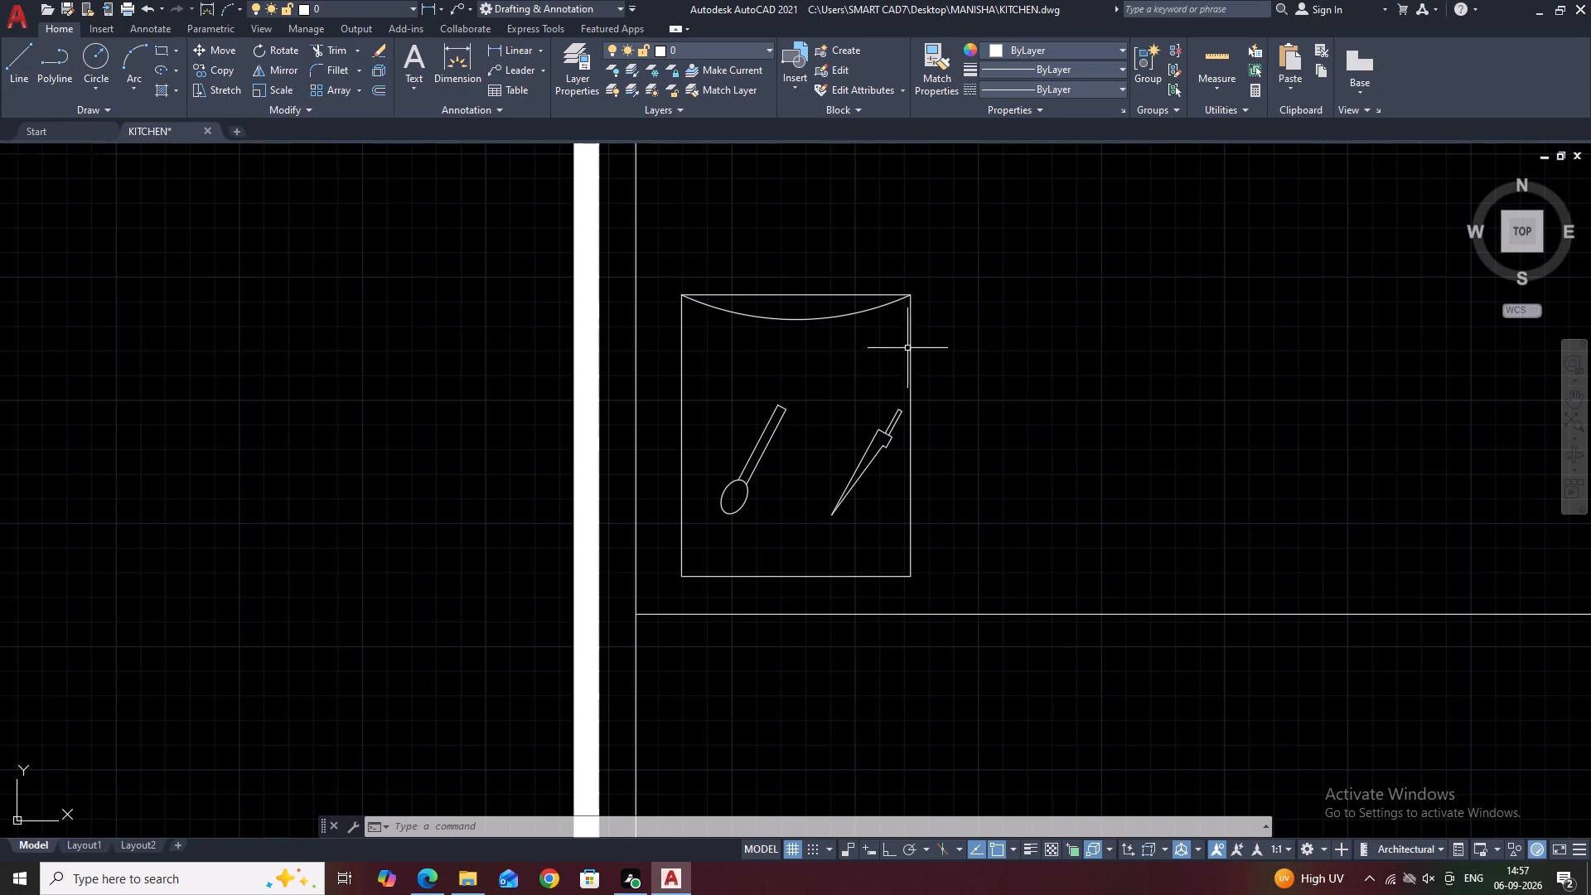
scroll(816, 327, down, 2)
middle_drag(890, 336, 771, 357)
scroll(670, 409, up, 2)
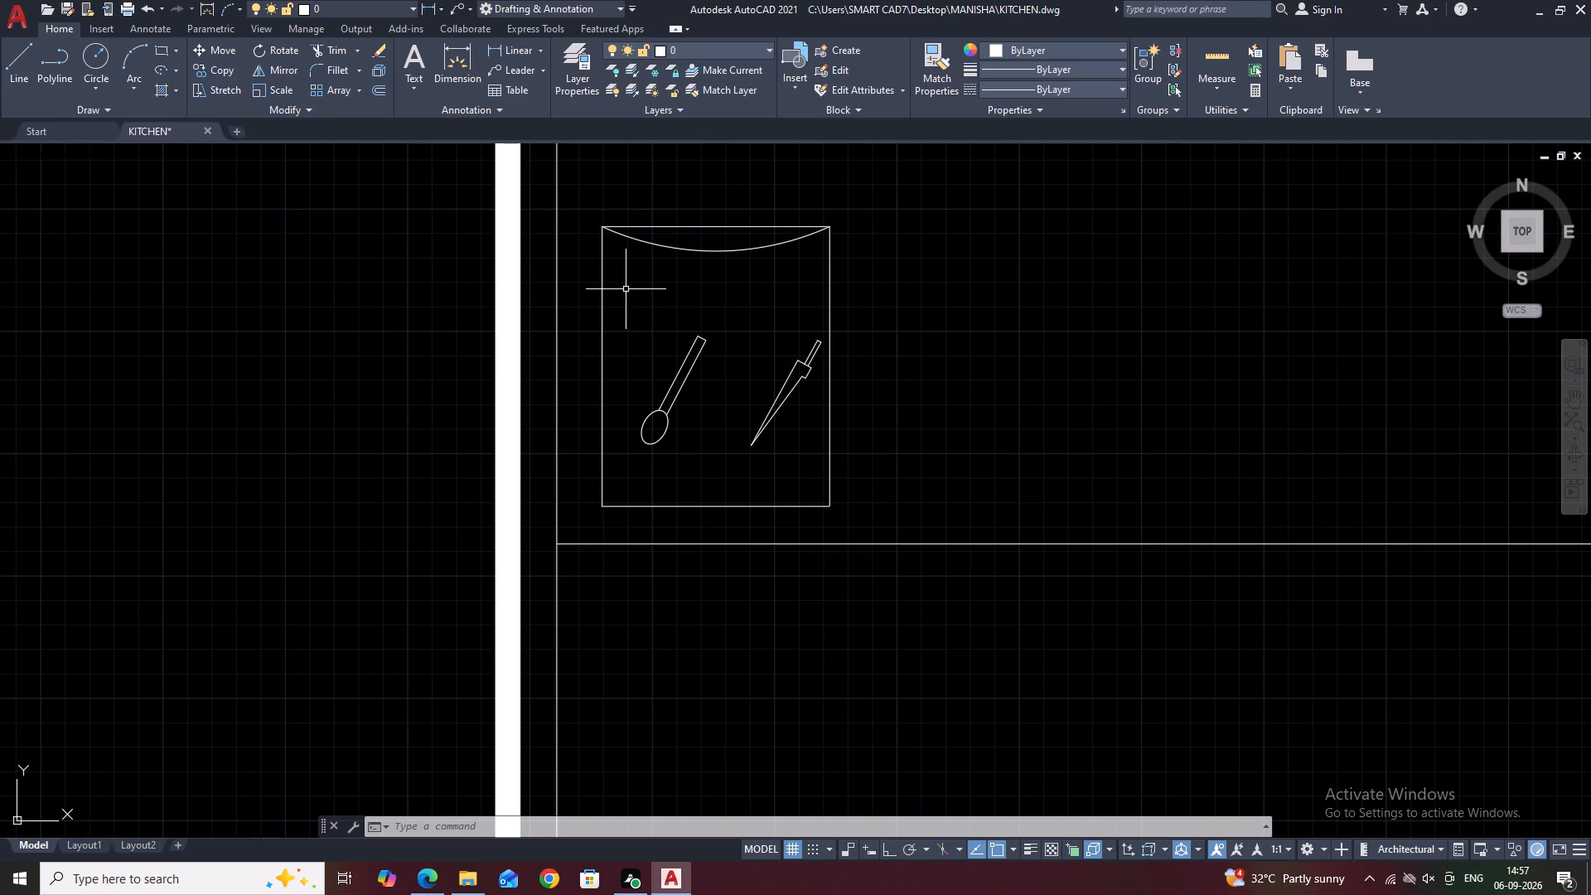
scroll(659, 428, up, 3)
scroll(685, 360, up, 6)
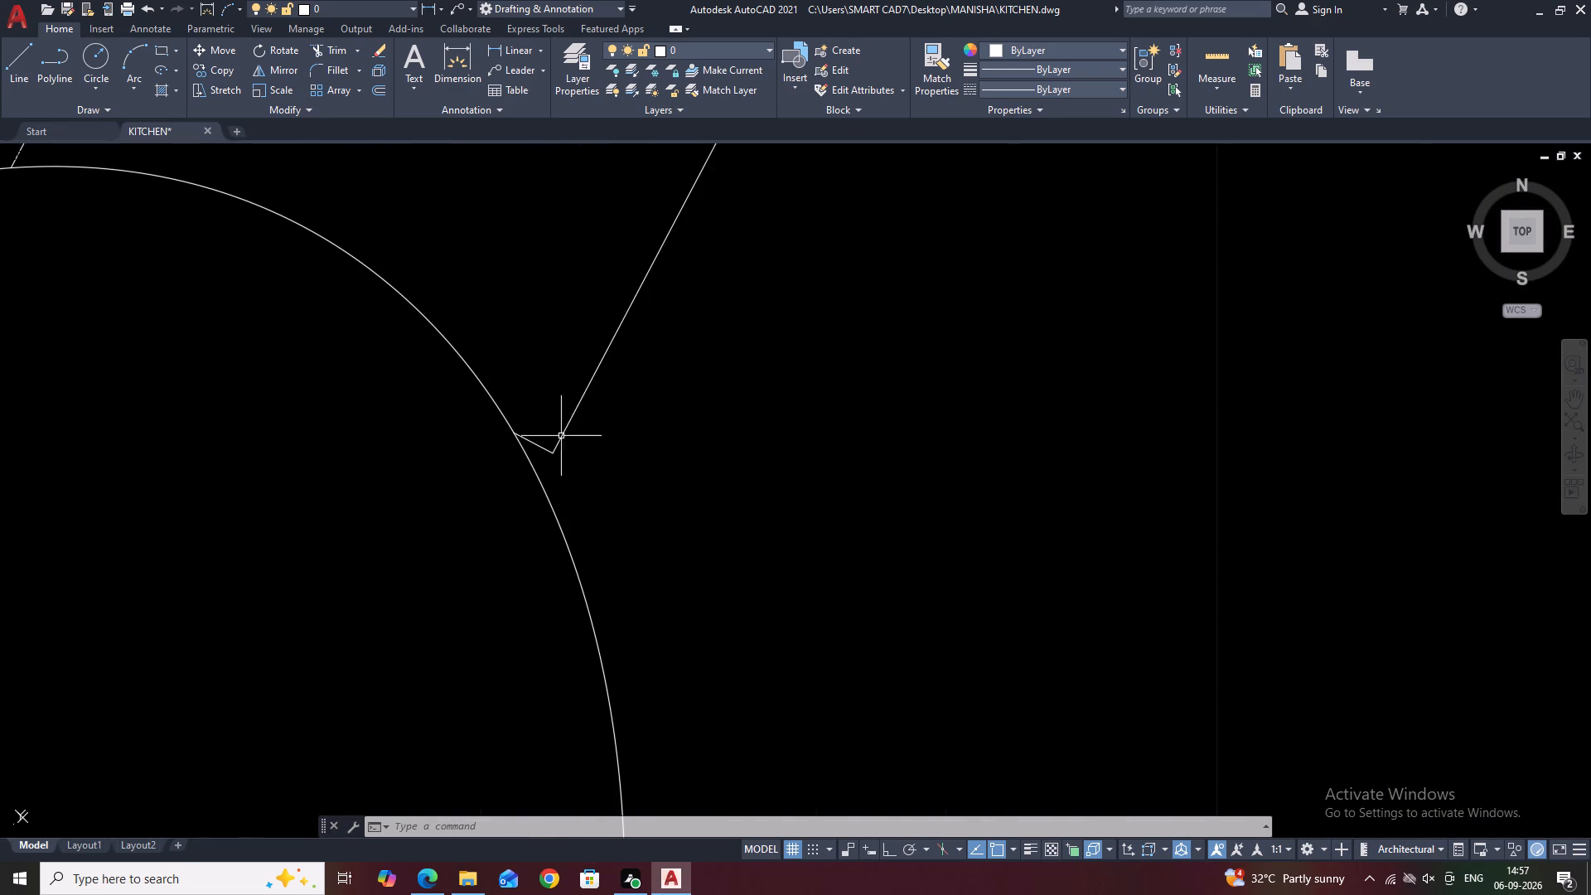
click(555, 443)
scroll(553, 454, up, 2)
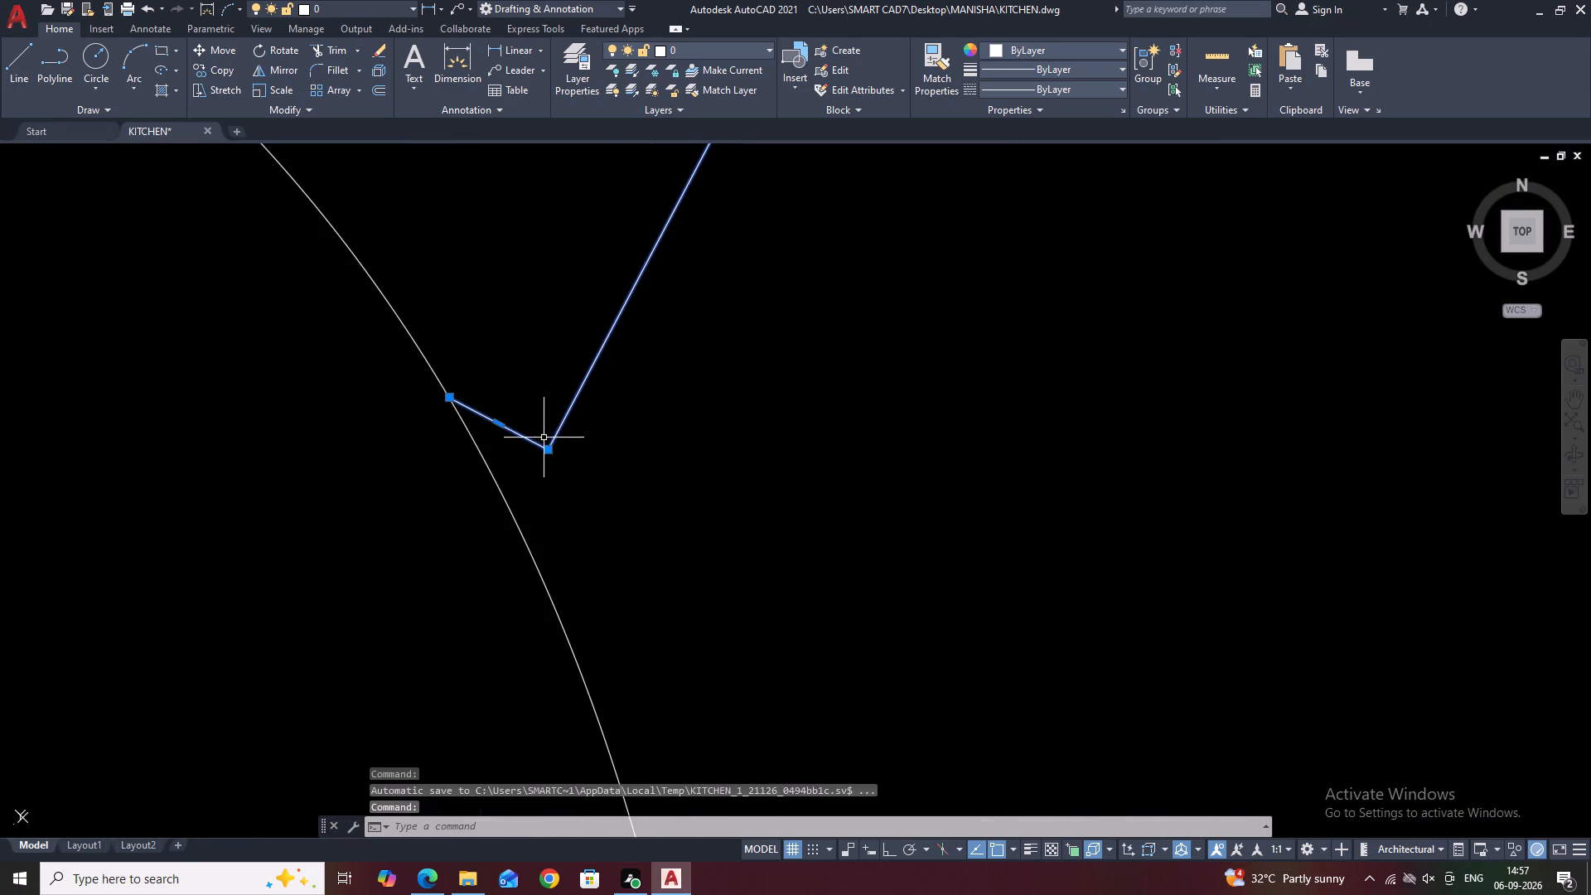
scroll(574, 450, down, 3)
right_click(766, 411)
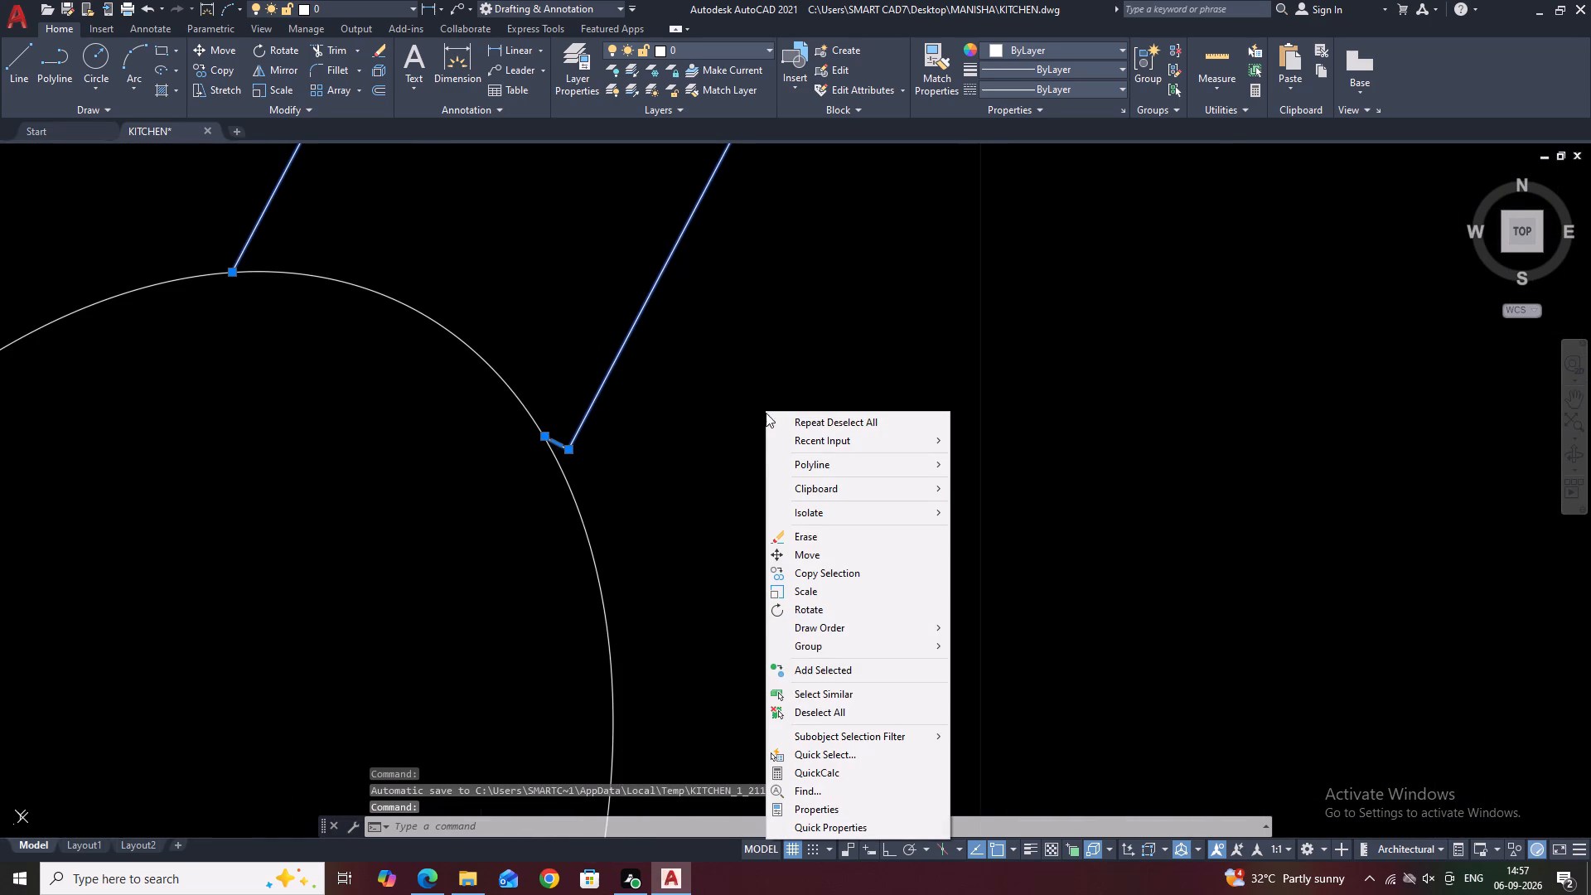
click(818, 719)
scroll(831, 466, down, 7)
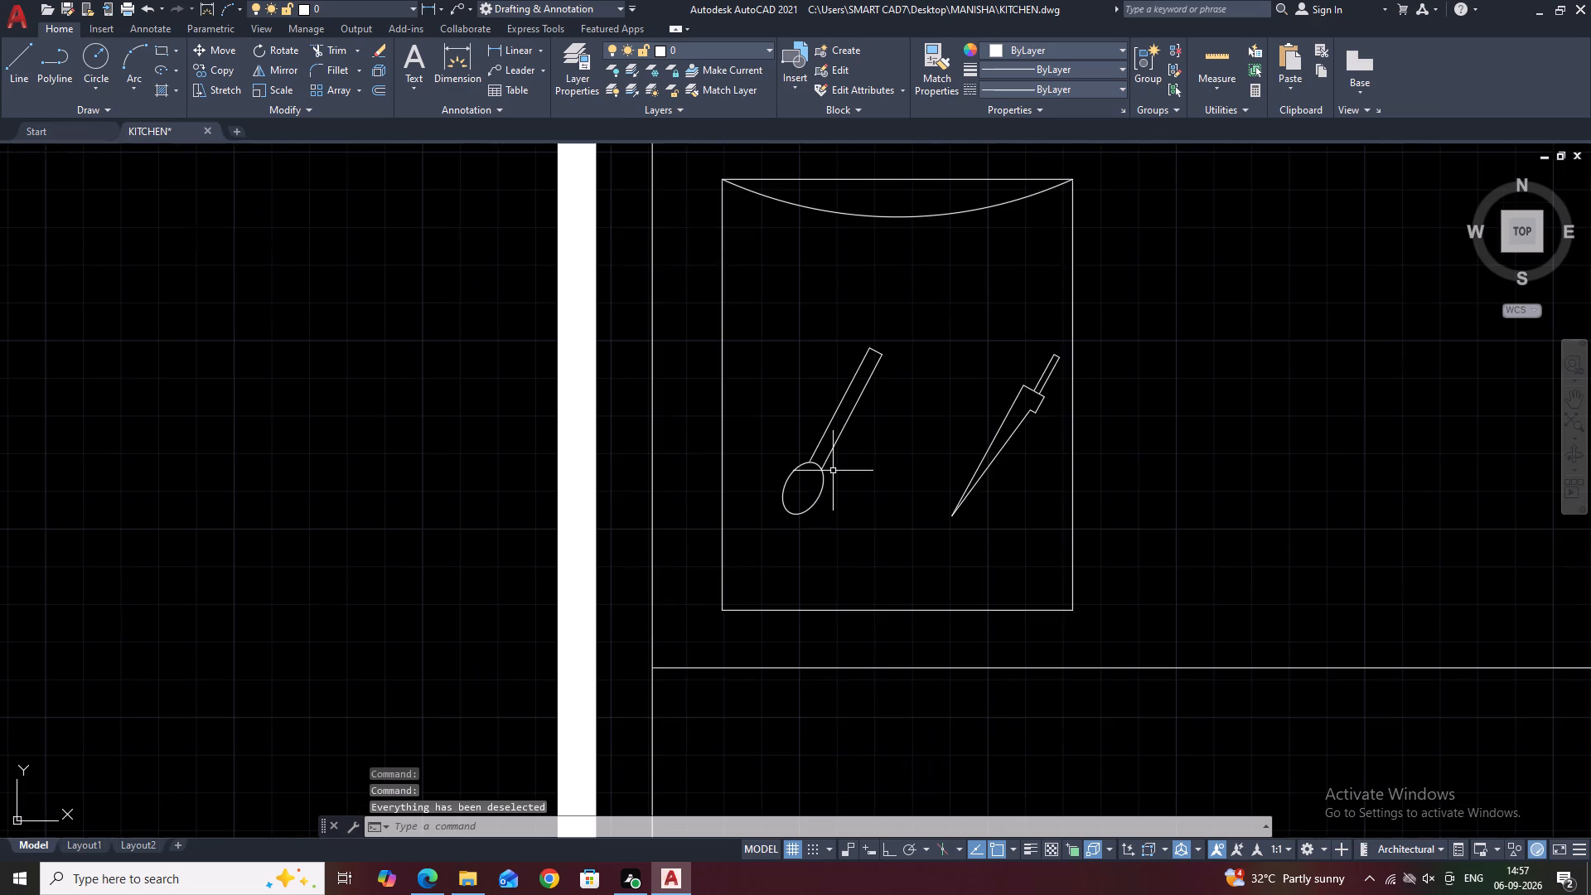
middle_drag(955, 364, 936, 424)
middle_drag(803, 572, 808, 529)
scroll(772, 509, up, 3)
click(923, 464)
click(902, 430)
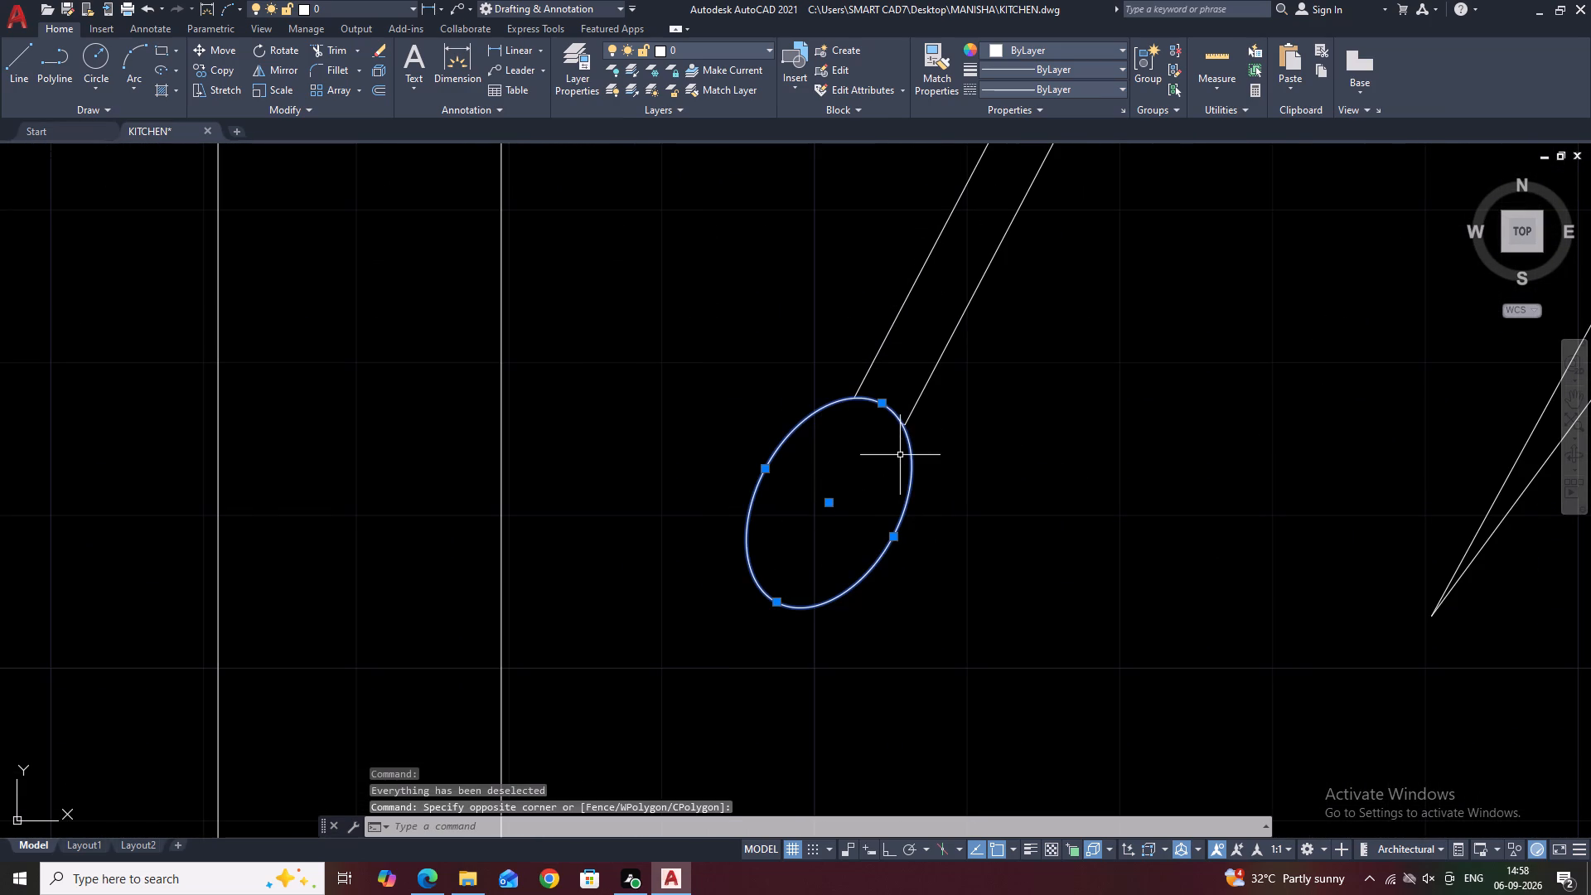
scroll(900, 463, down, 2)
scroll(979, 419, down, 1)
middle_drag(980, 425, 978, 457)
key(space)
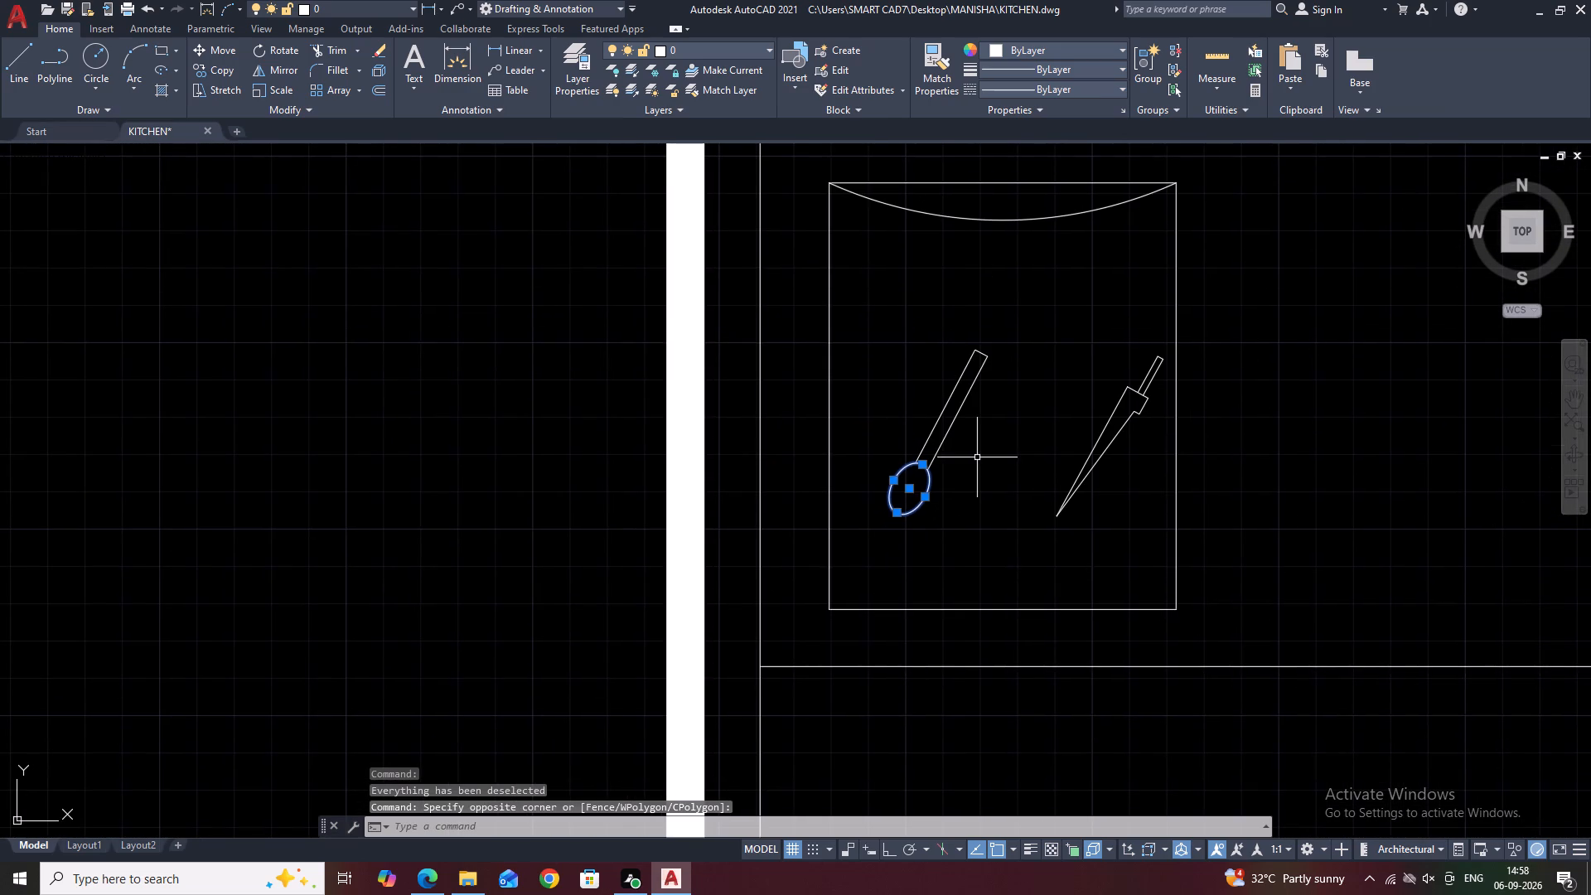
middle_drag(1028, 419, 864, 467)
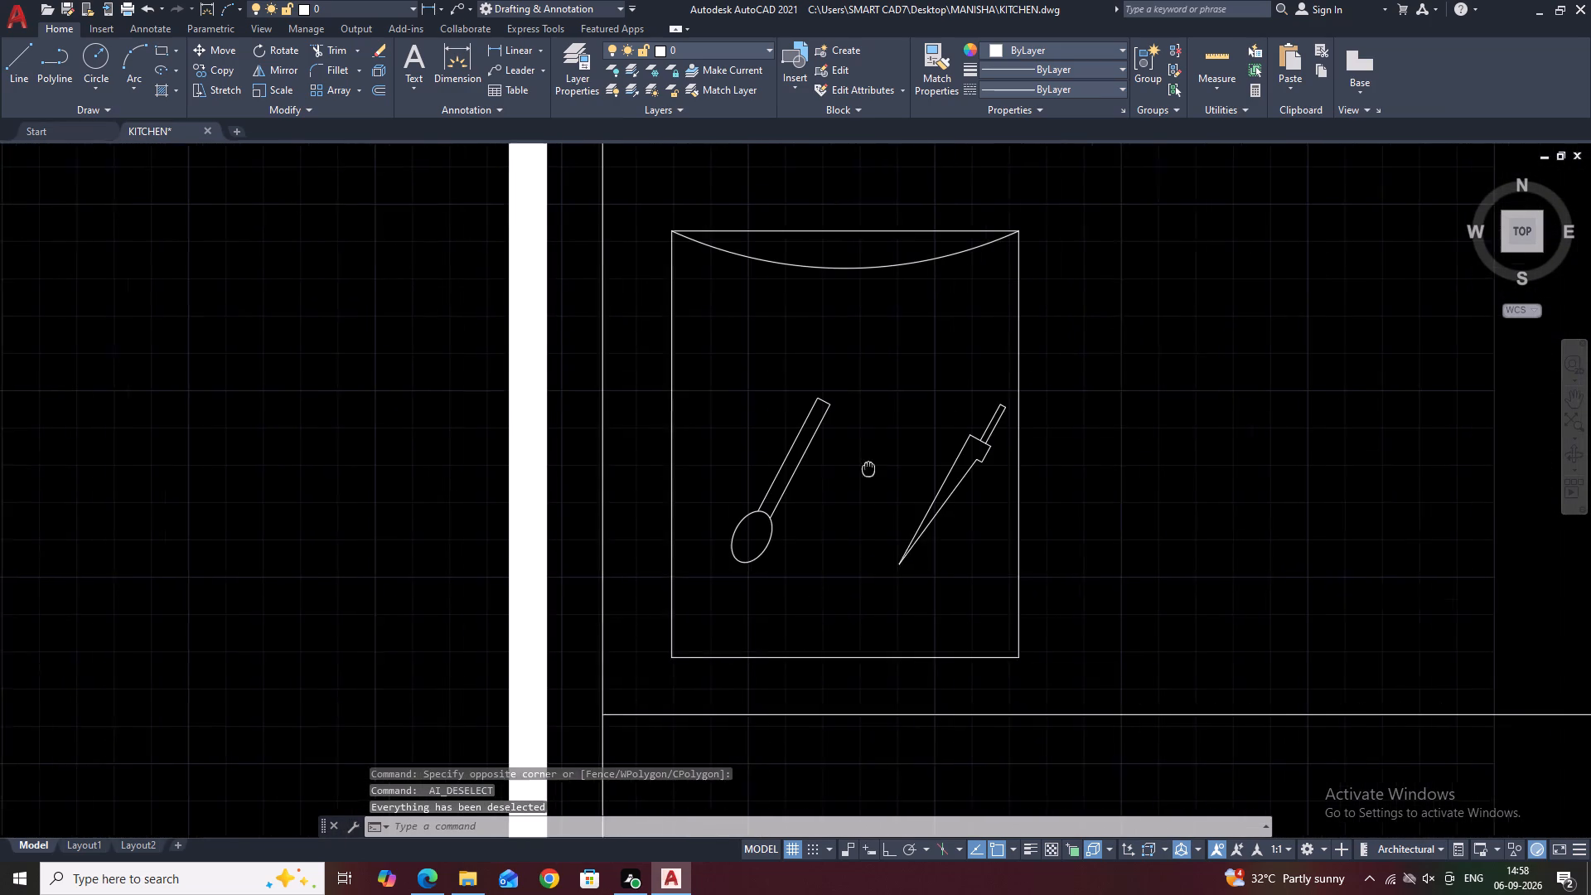
middle_drag(864, 467, 863, 467)
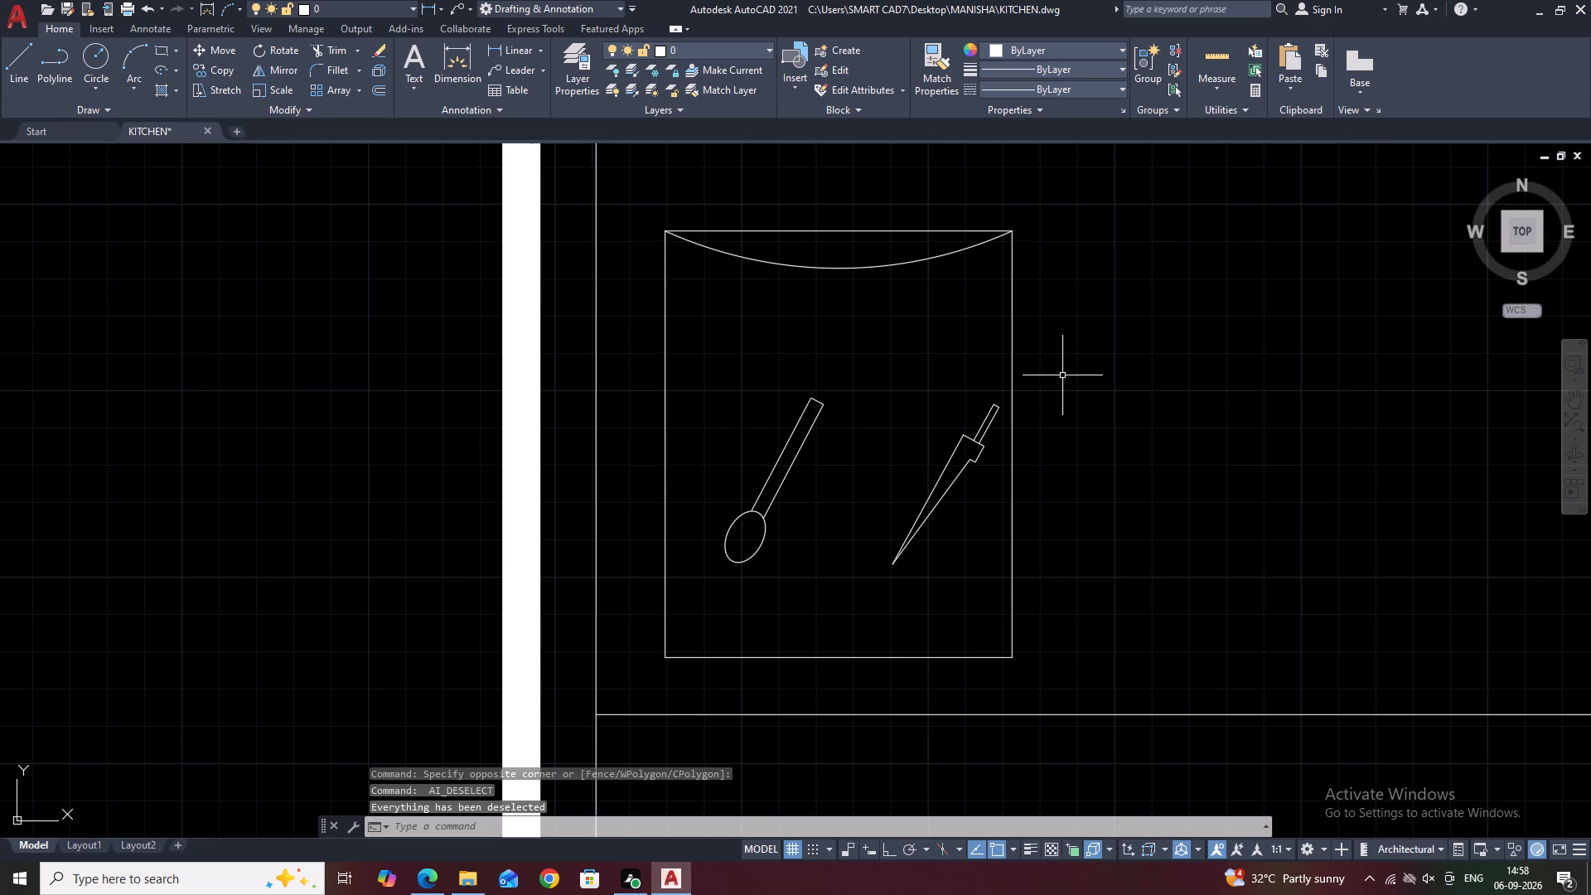
Draw a small flat horizontal ellipse to the right of the utensil container, near the level of its top edge.
text(RE)
key(Escape)
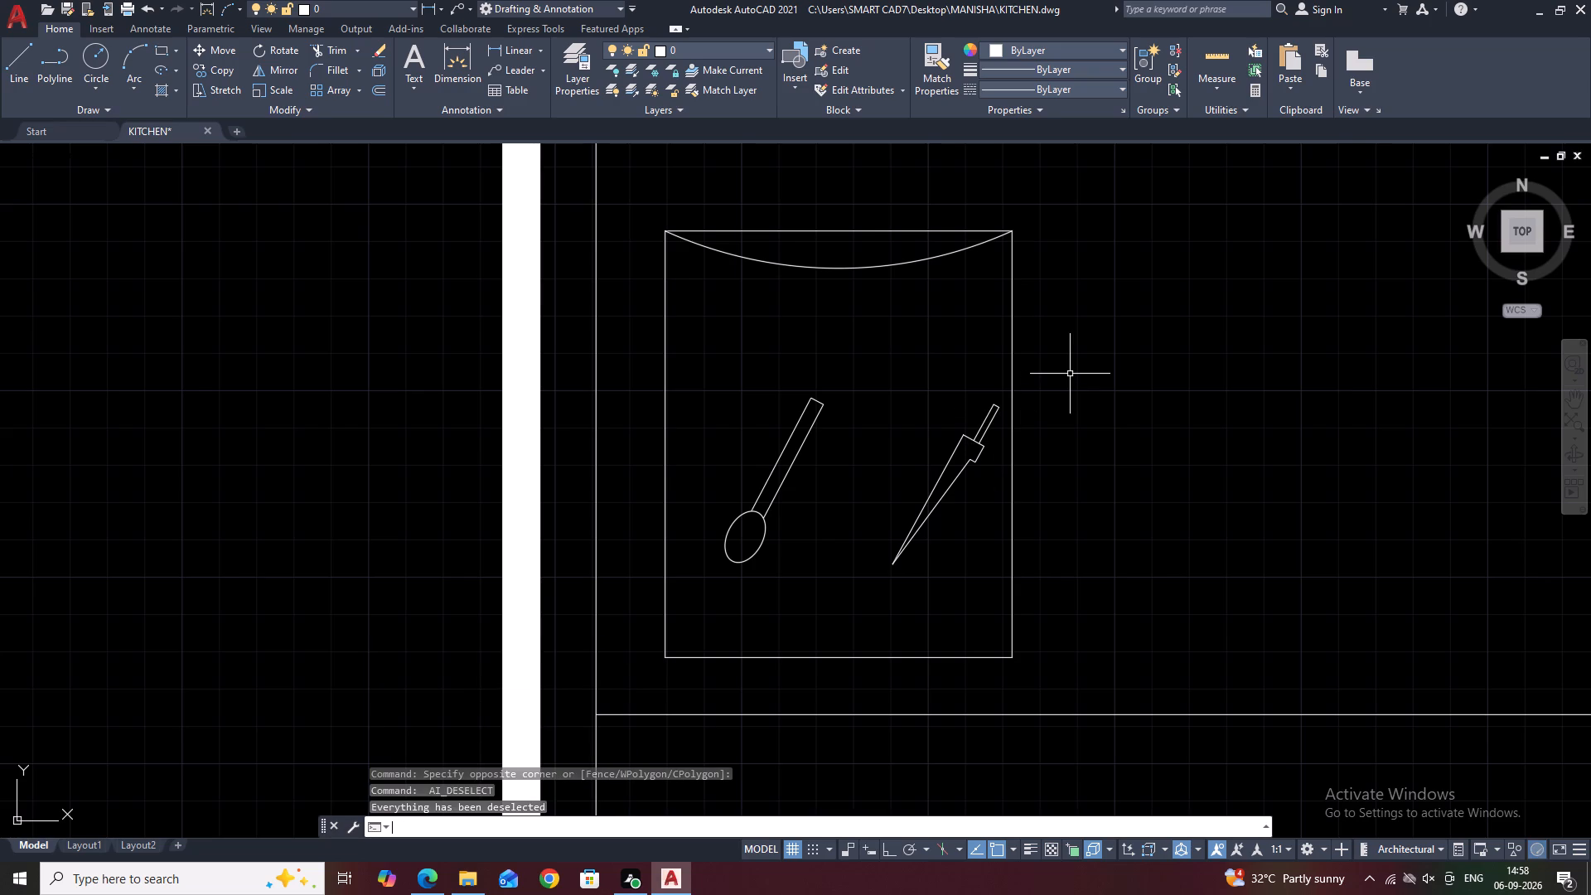
key(e)
text(L)
key(space)
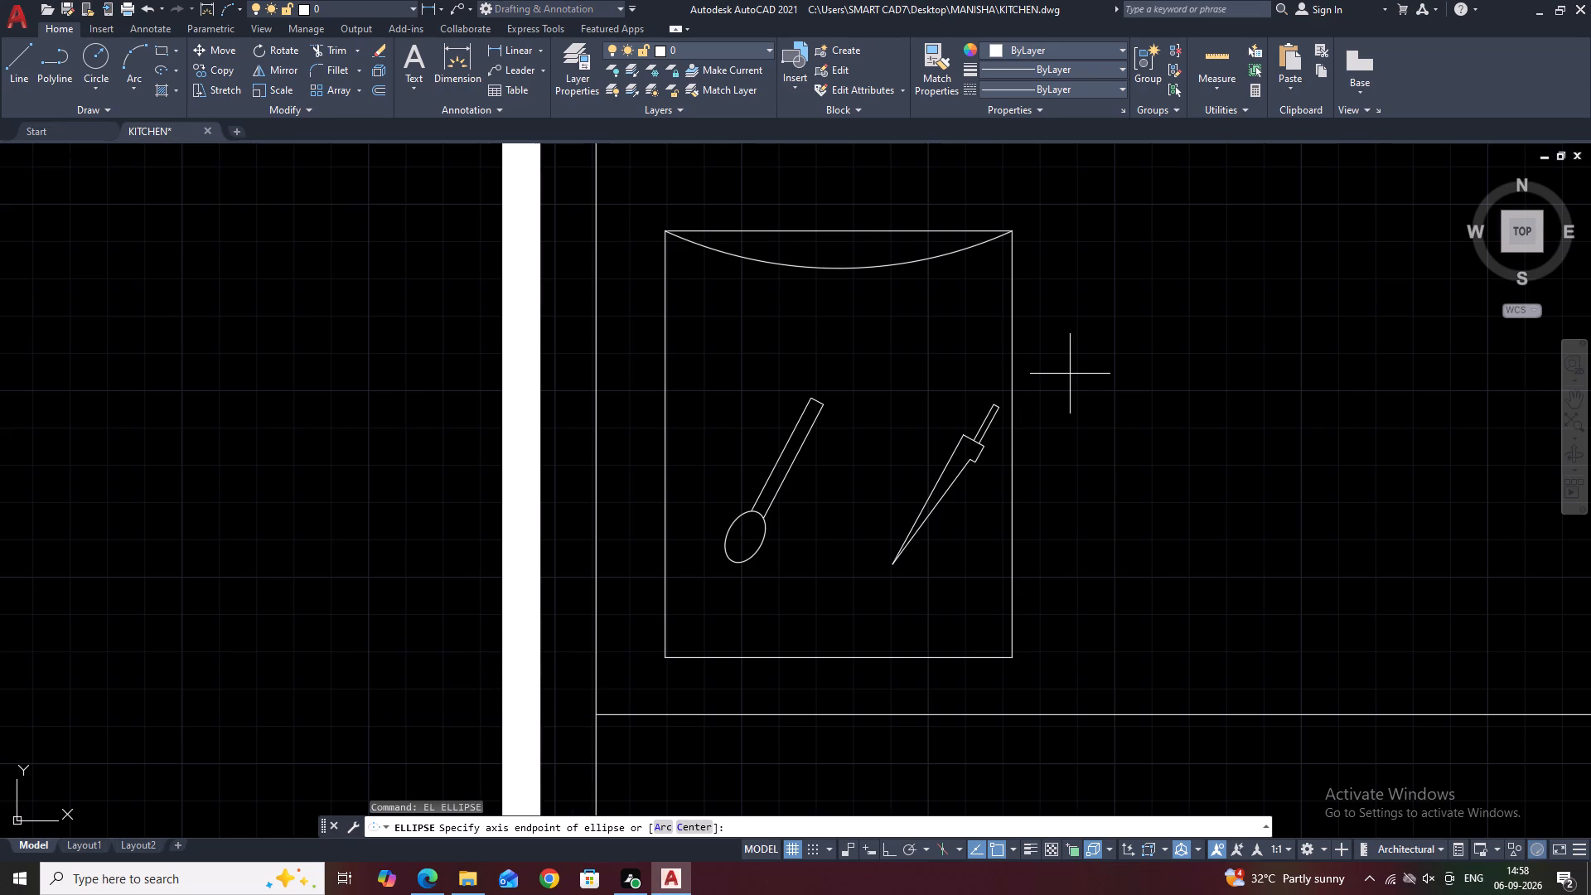
scroll(912, 367, down, 2)
middle_drag(1115, 400, 900, 390)
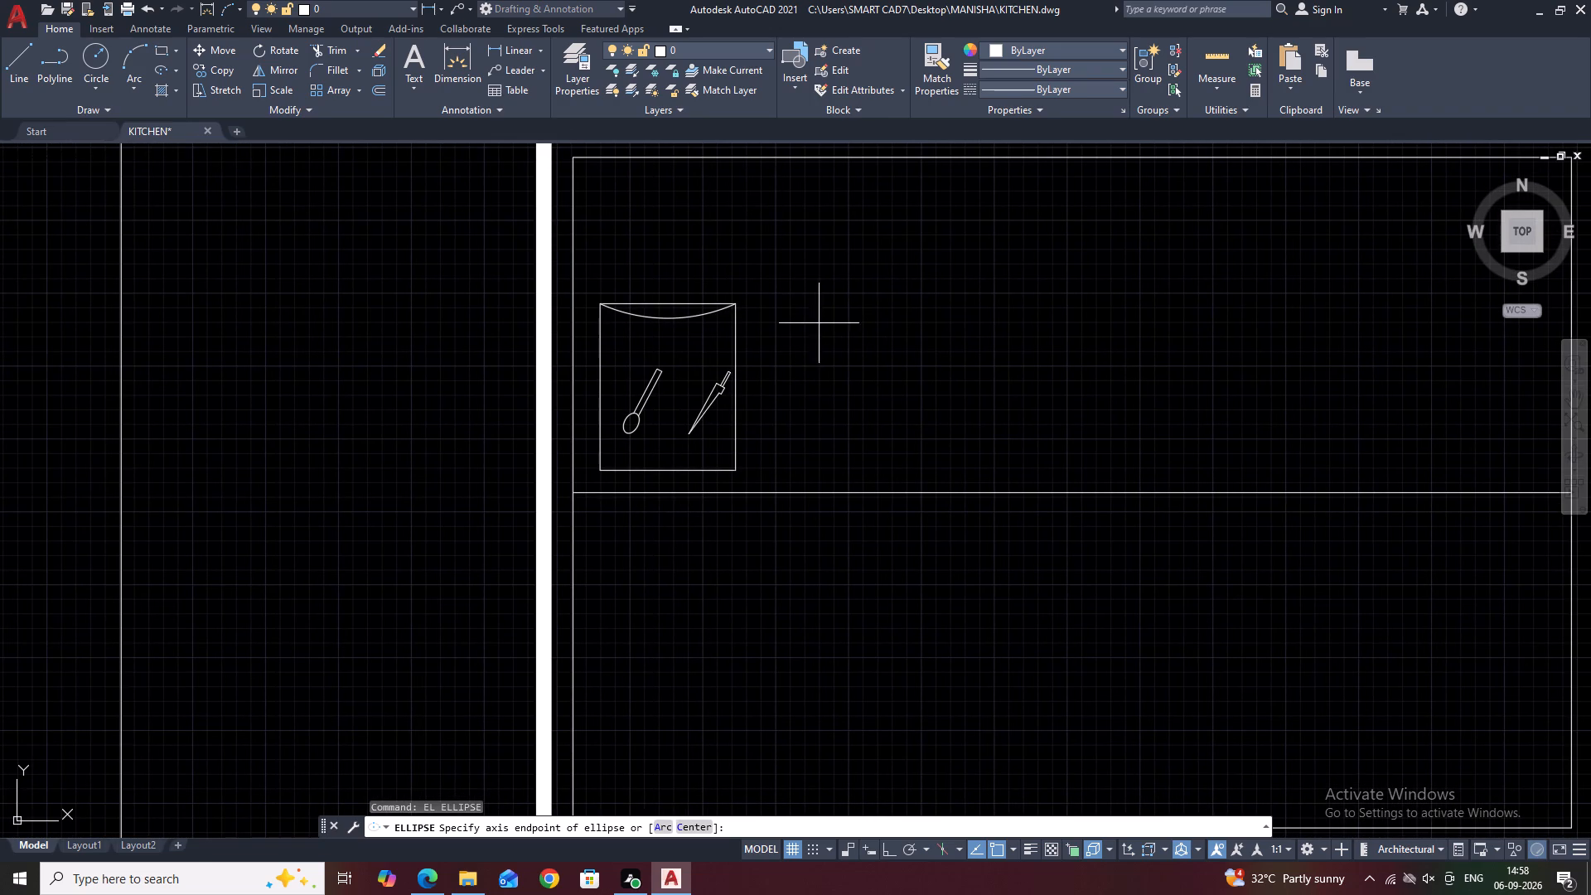
click(826, 316)
click(896, 318)
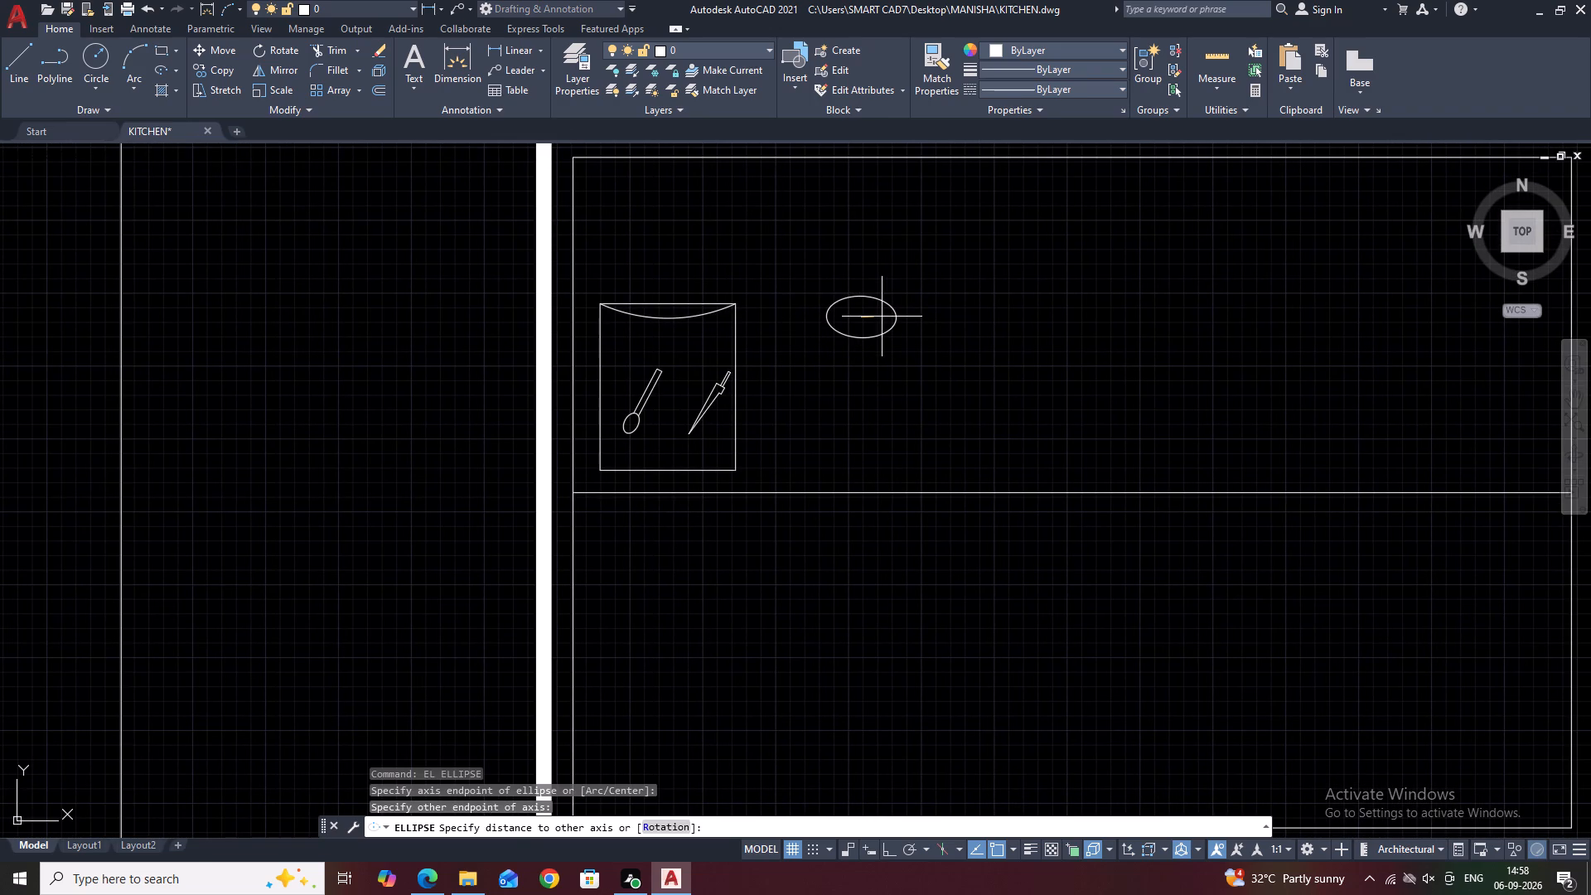
click(876, 316)
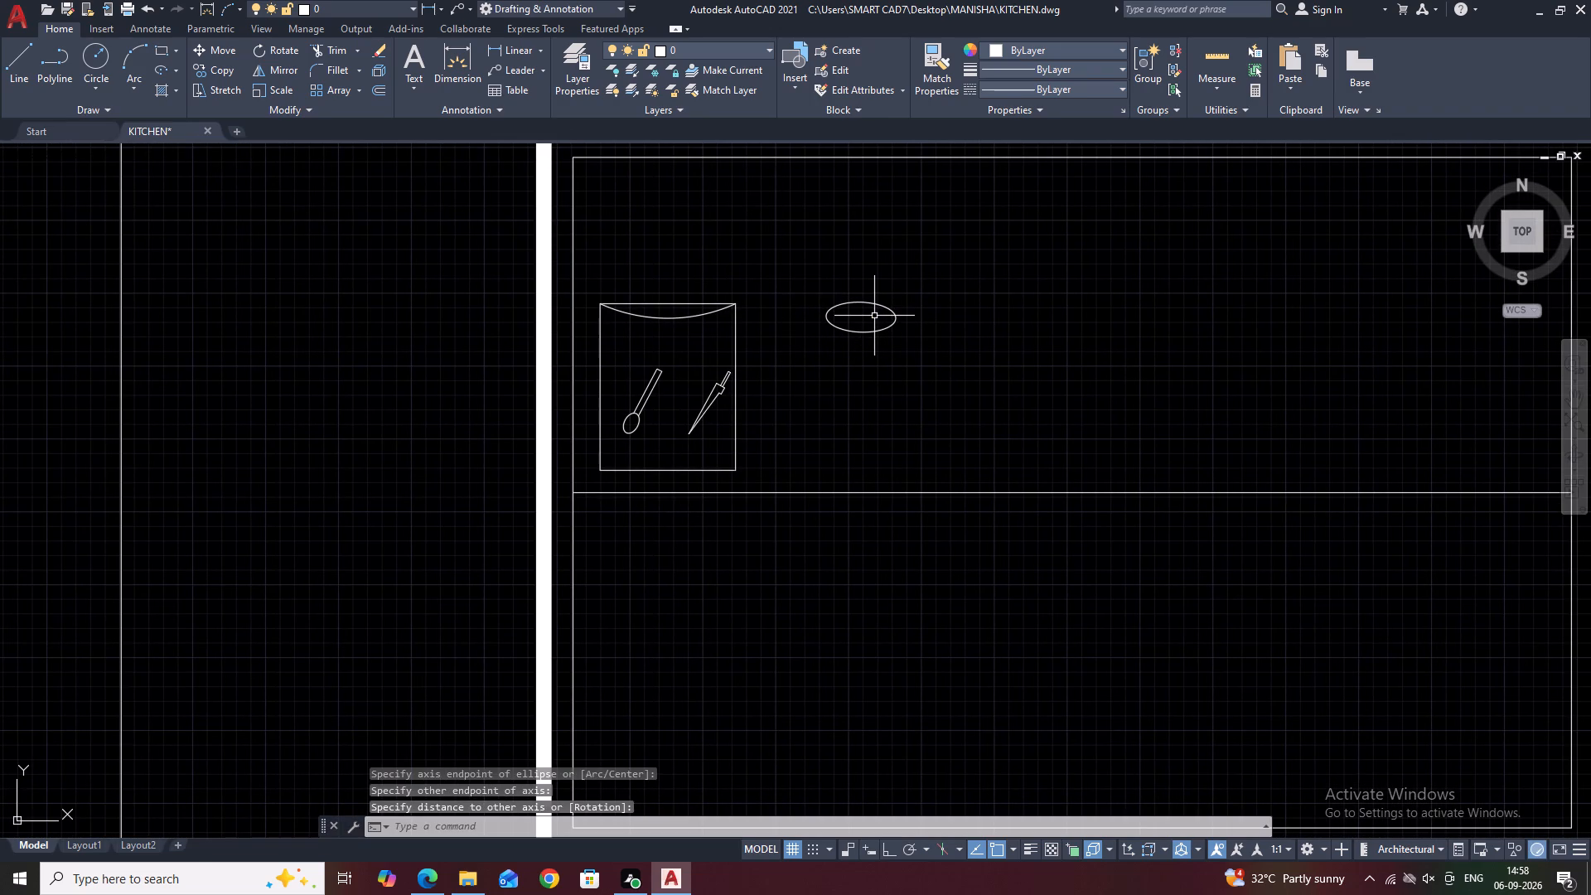
Offset the new ellipse inward by 0.05 to give the rim a double outline.
scroll(862, 298, up, 1)
click(863, 298)
click(854, 309)
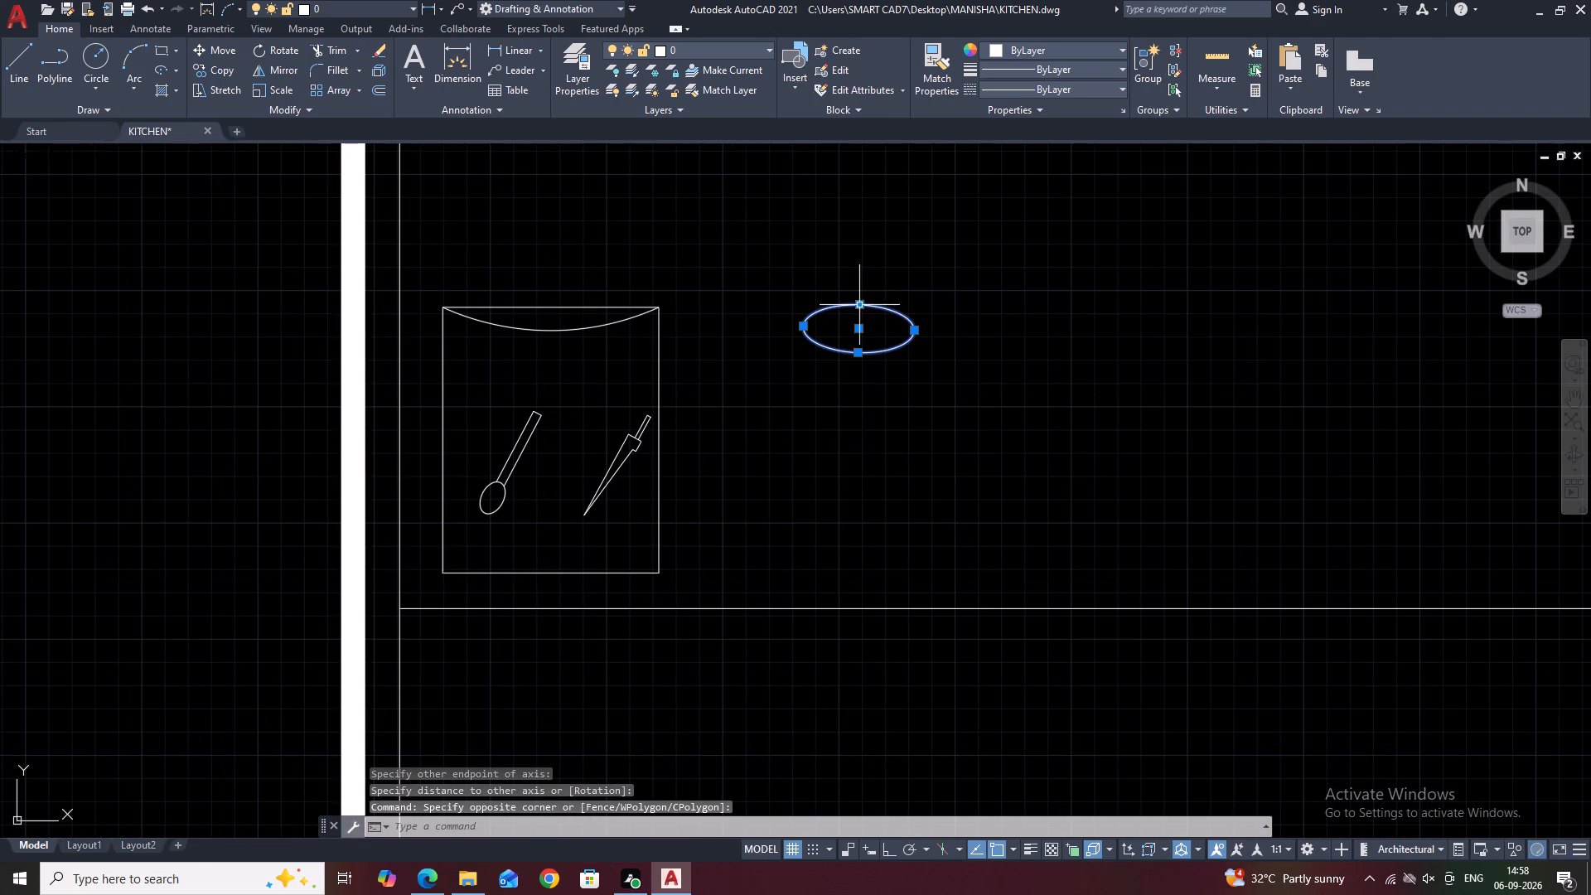
text(O)
key(space)
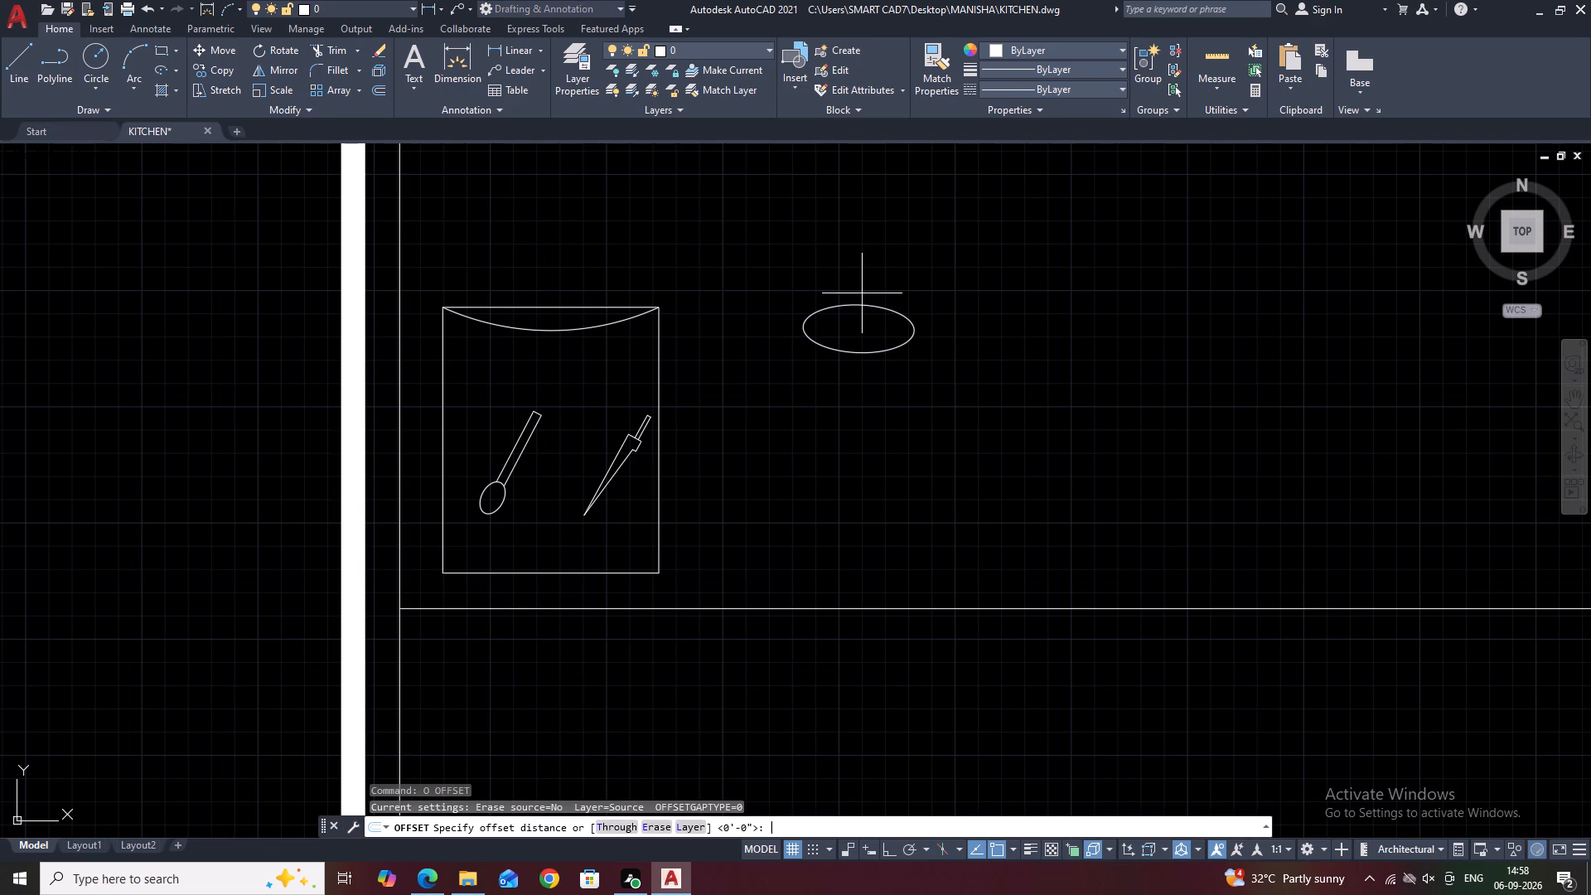
text(0.05)
key(space)
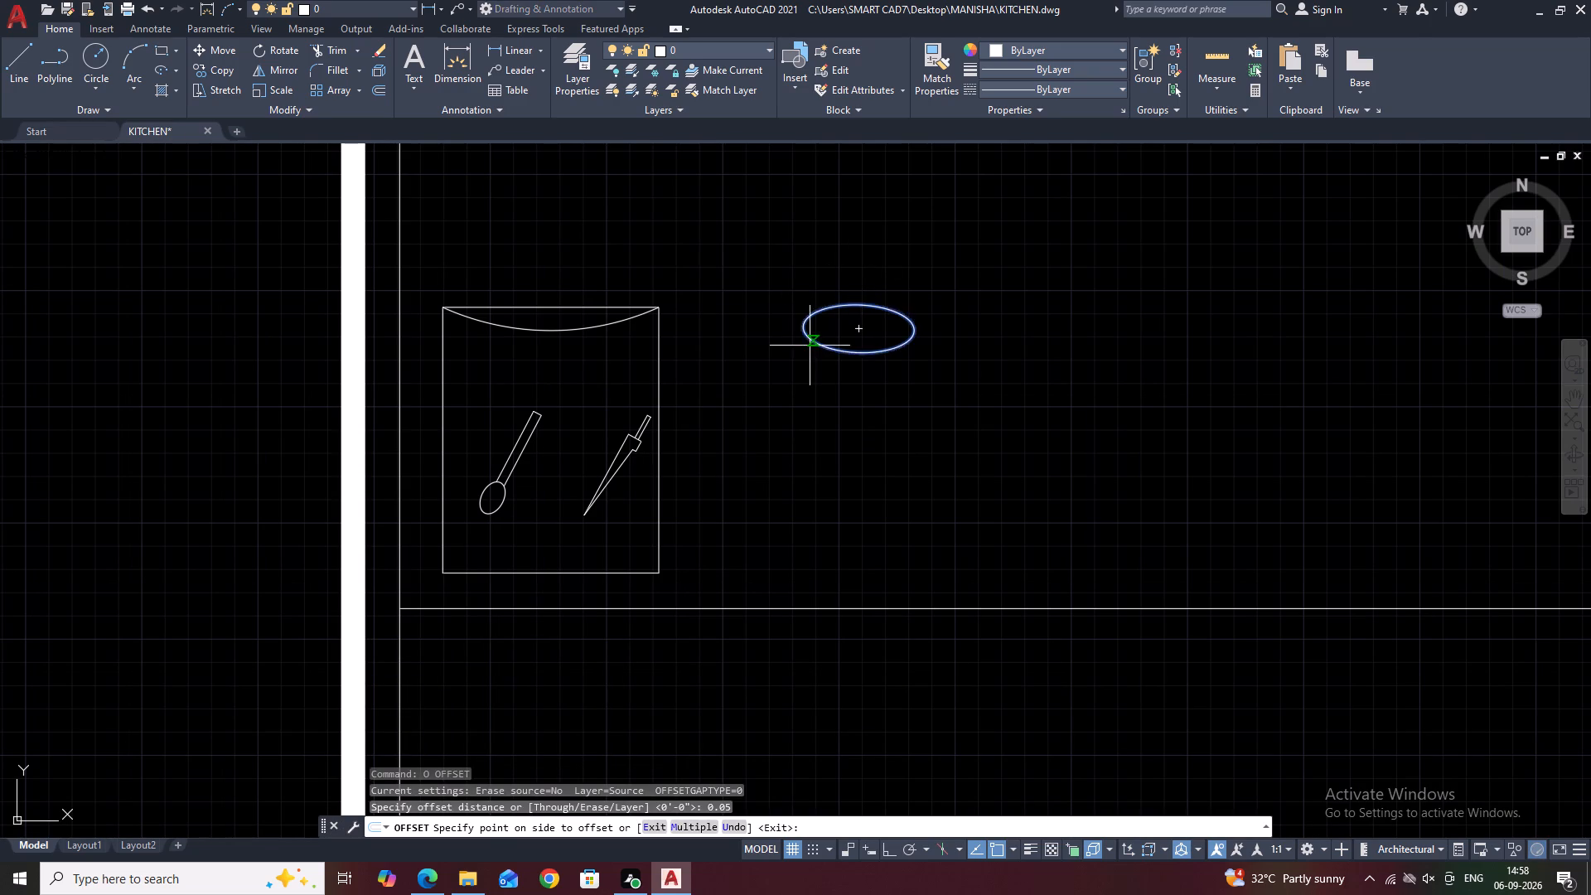
scroll(918, 319, up, 4)
click(675, 325)
scroll(741, 291, down, 4)
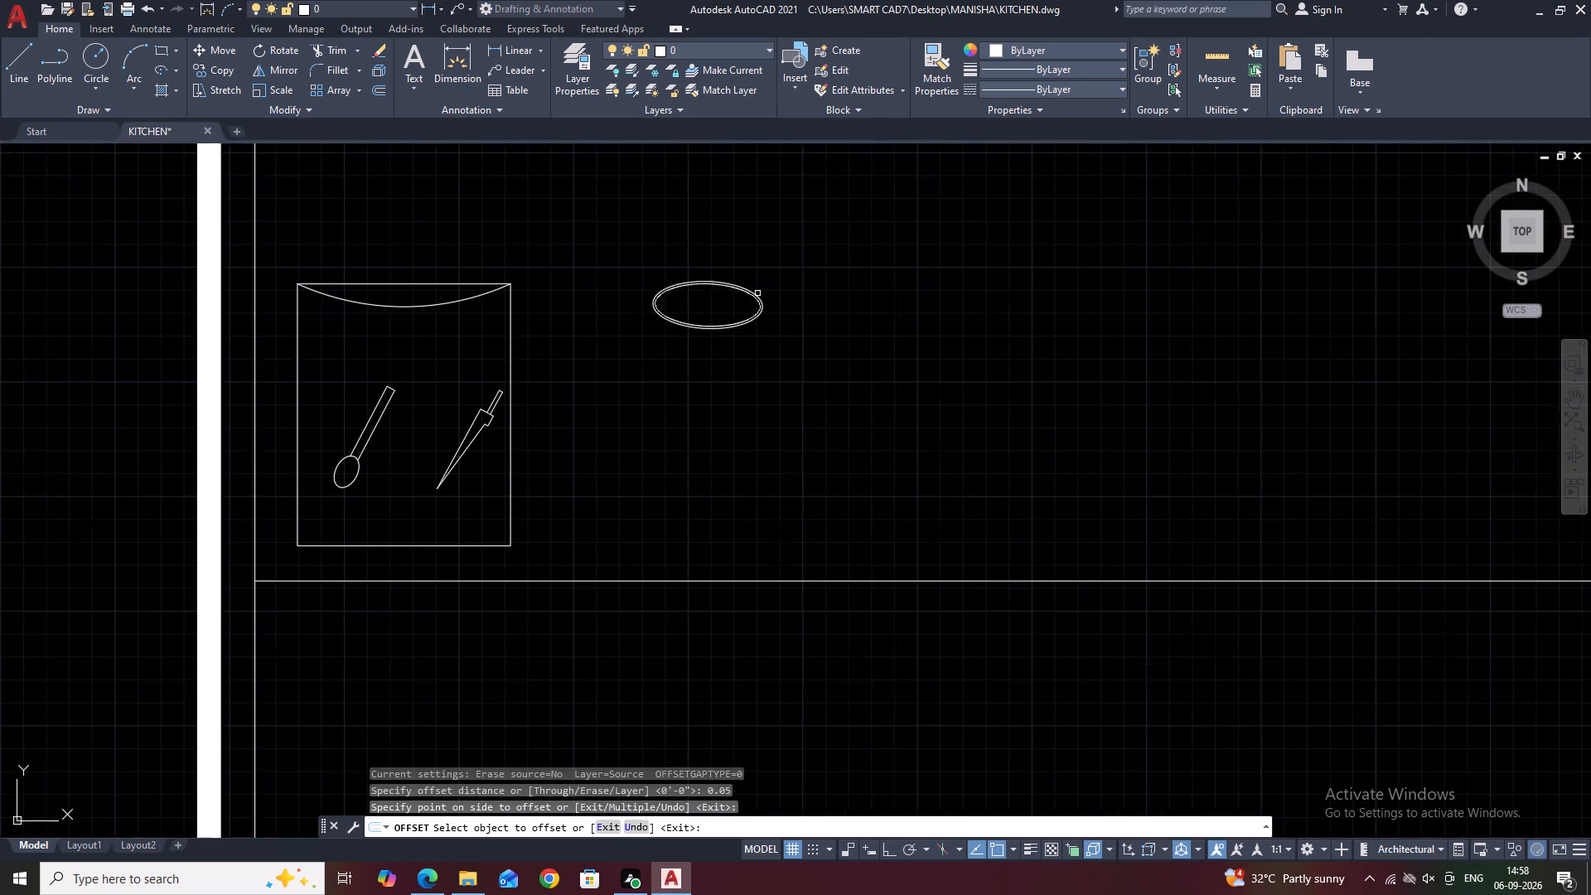
middle_drag(788, 314, 866, 317)
scroll(723, 411, down, 1)
key(Escape)
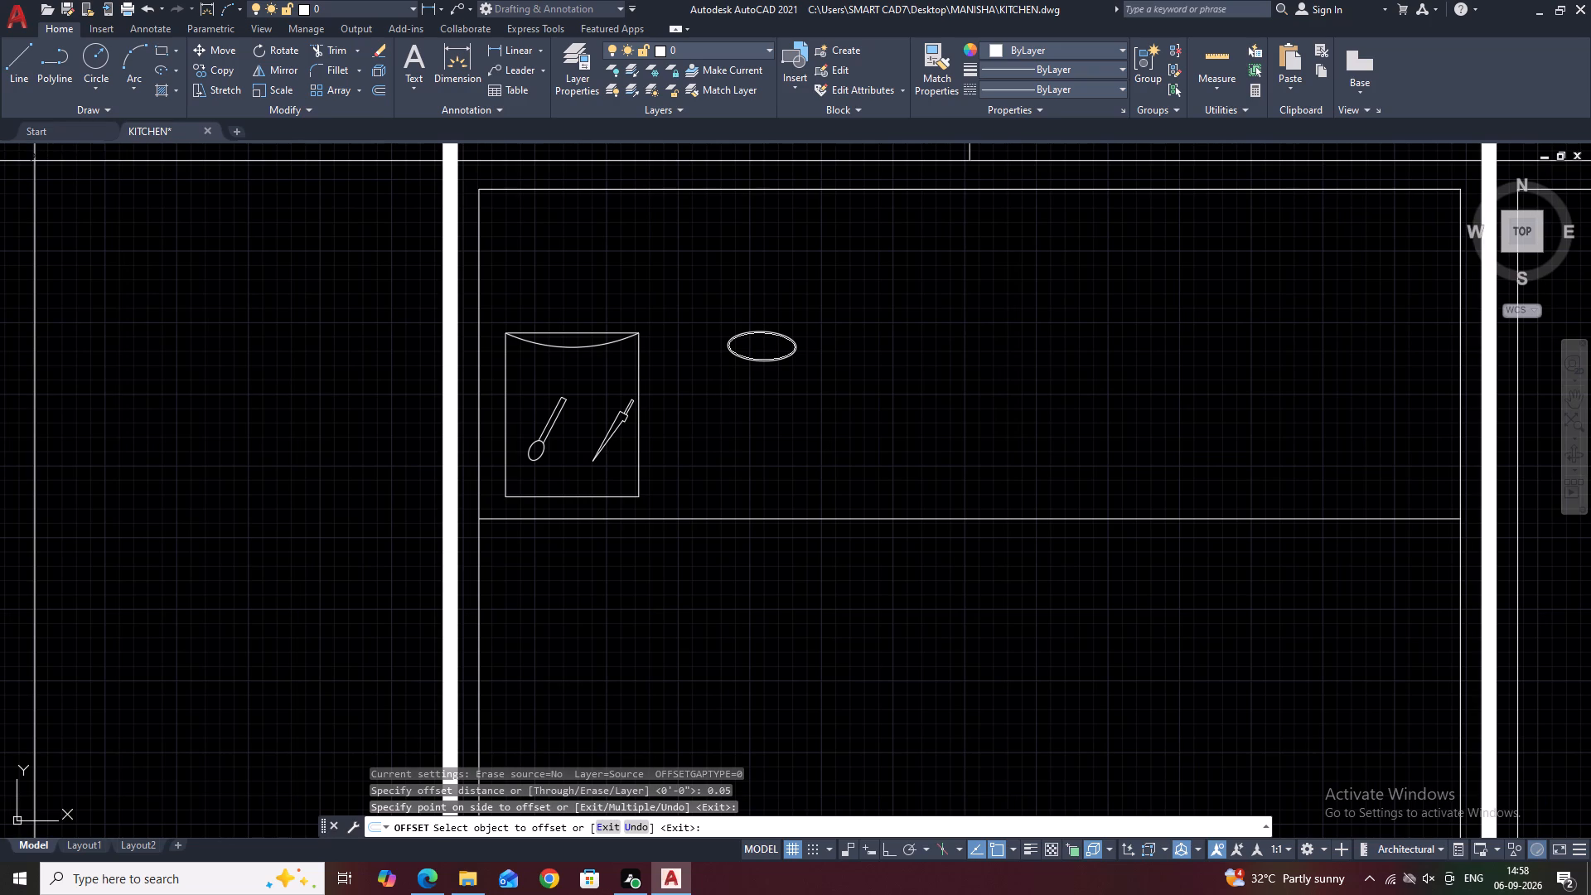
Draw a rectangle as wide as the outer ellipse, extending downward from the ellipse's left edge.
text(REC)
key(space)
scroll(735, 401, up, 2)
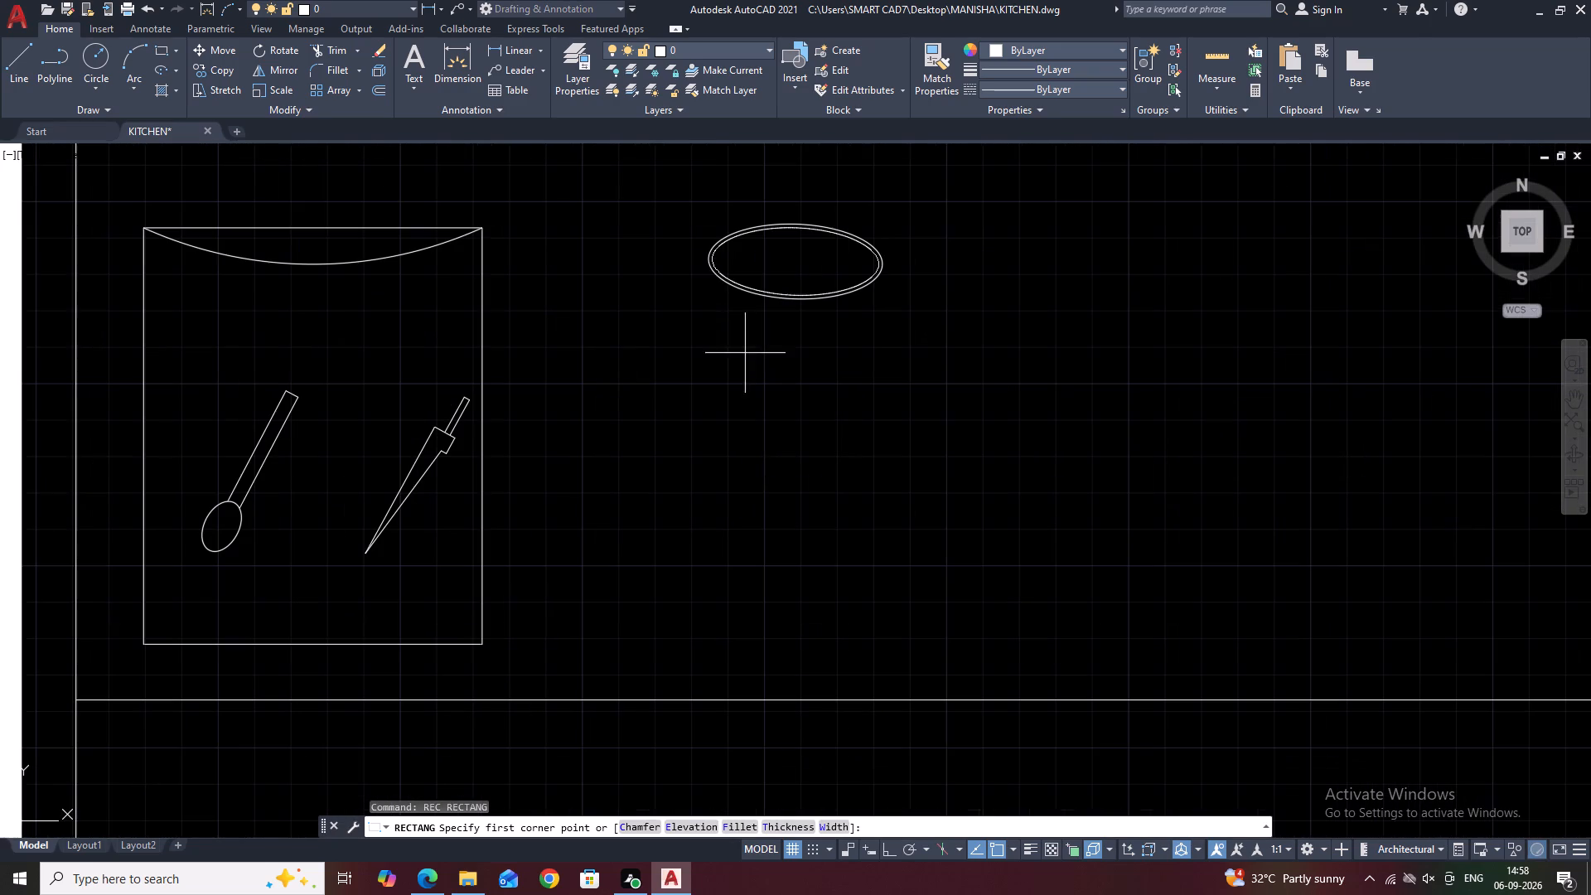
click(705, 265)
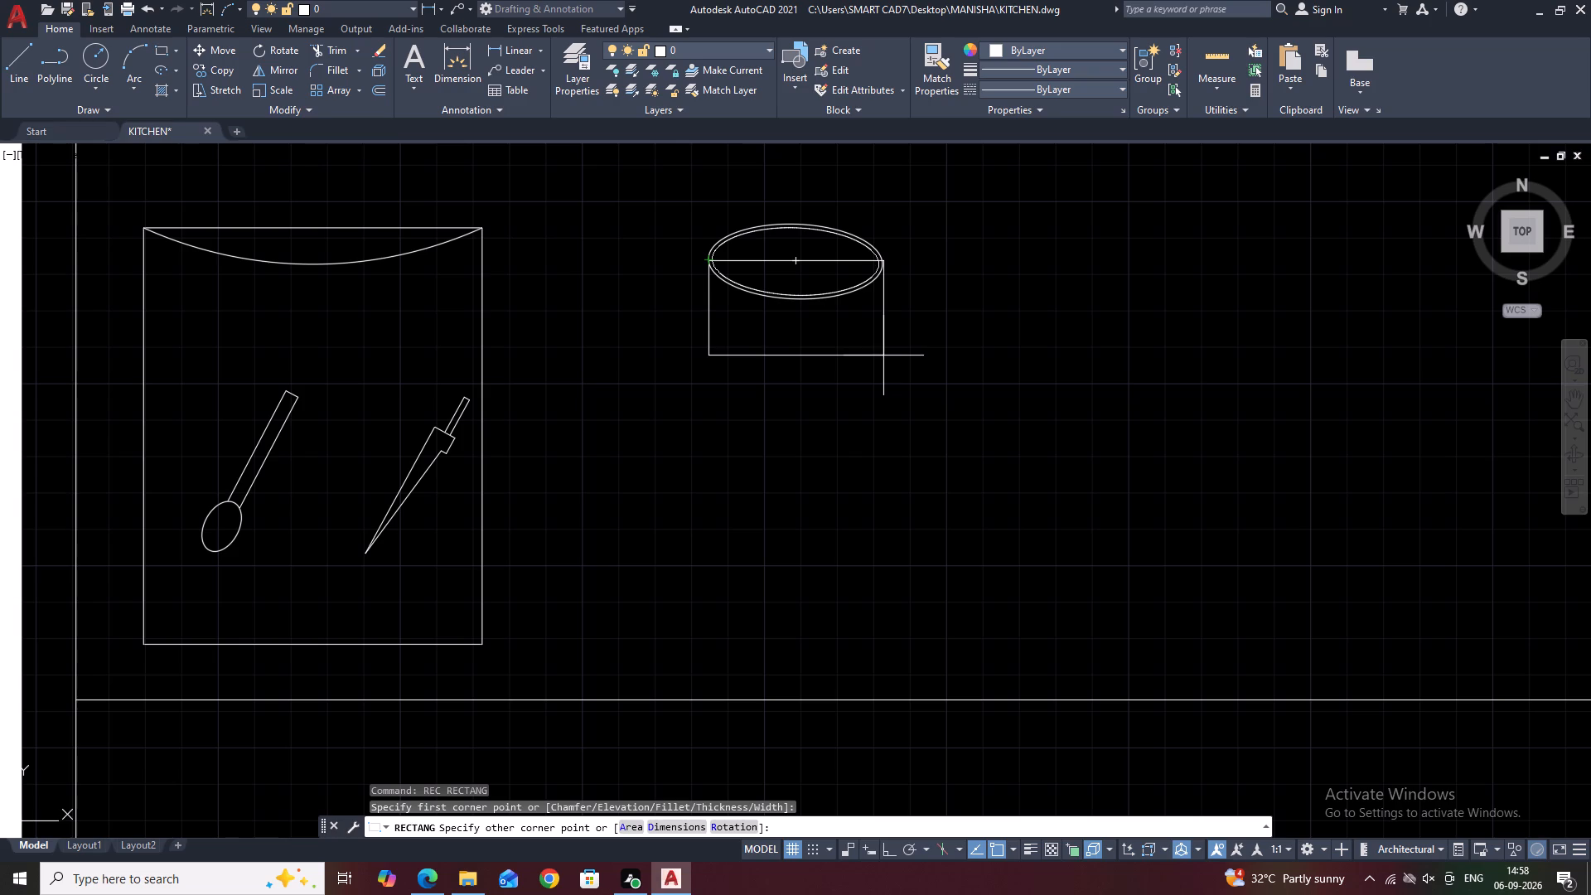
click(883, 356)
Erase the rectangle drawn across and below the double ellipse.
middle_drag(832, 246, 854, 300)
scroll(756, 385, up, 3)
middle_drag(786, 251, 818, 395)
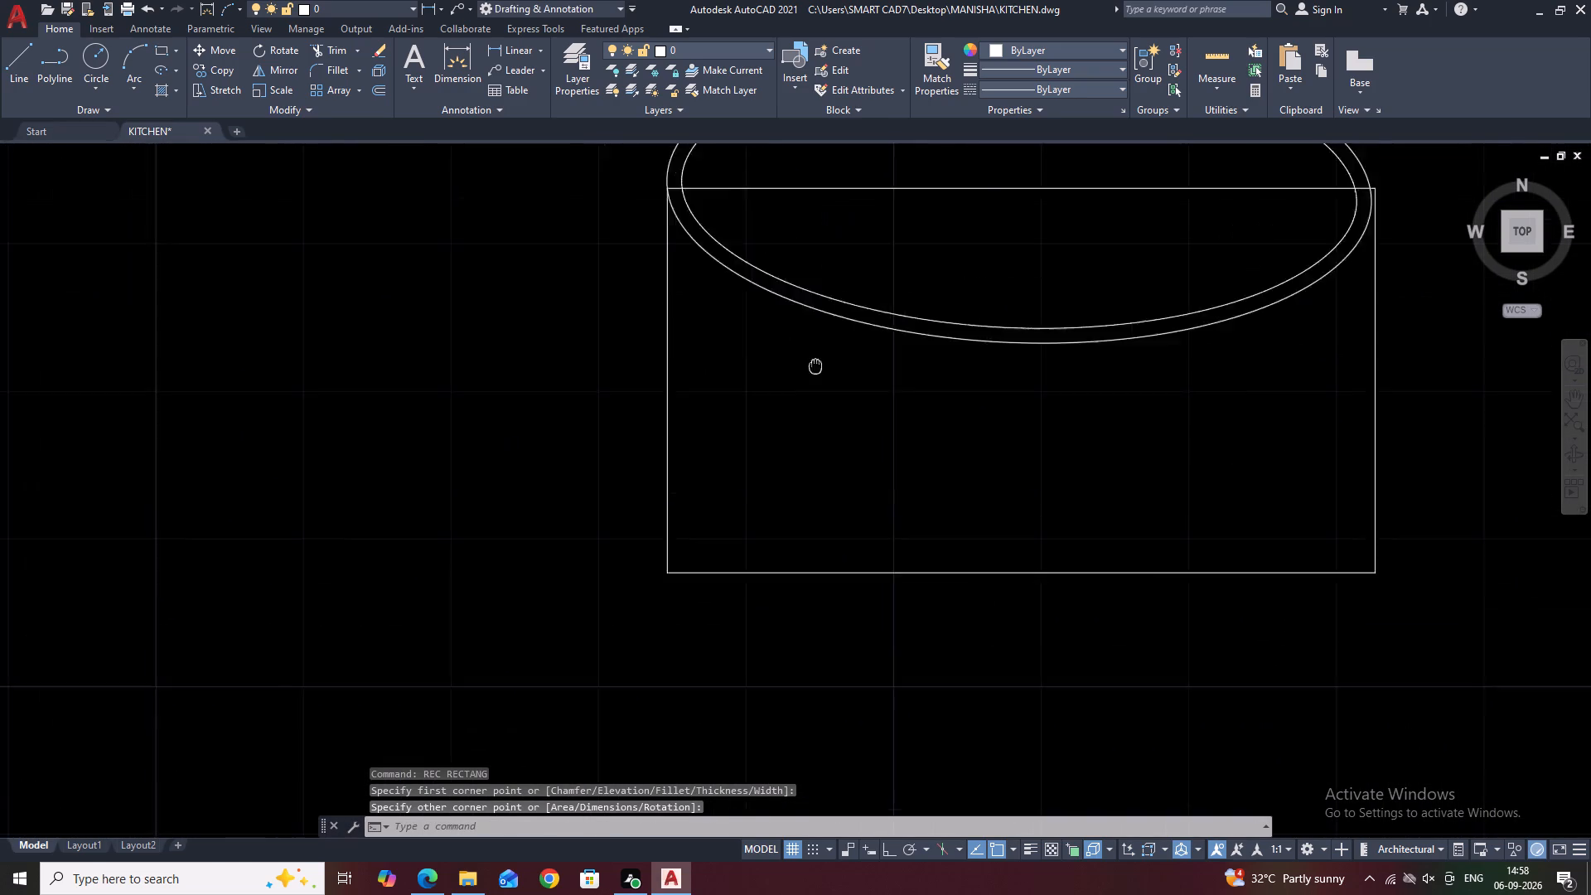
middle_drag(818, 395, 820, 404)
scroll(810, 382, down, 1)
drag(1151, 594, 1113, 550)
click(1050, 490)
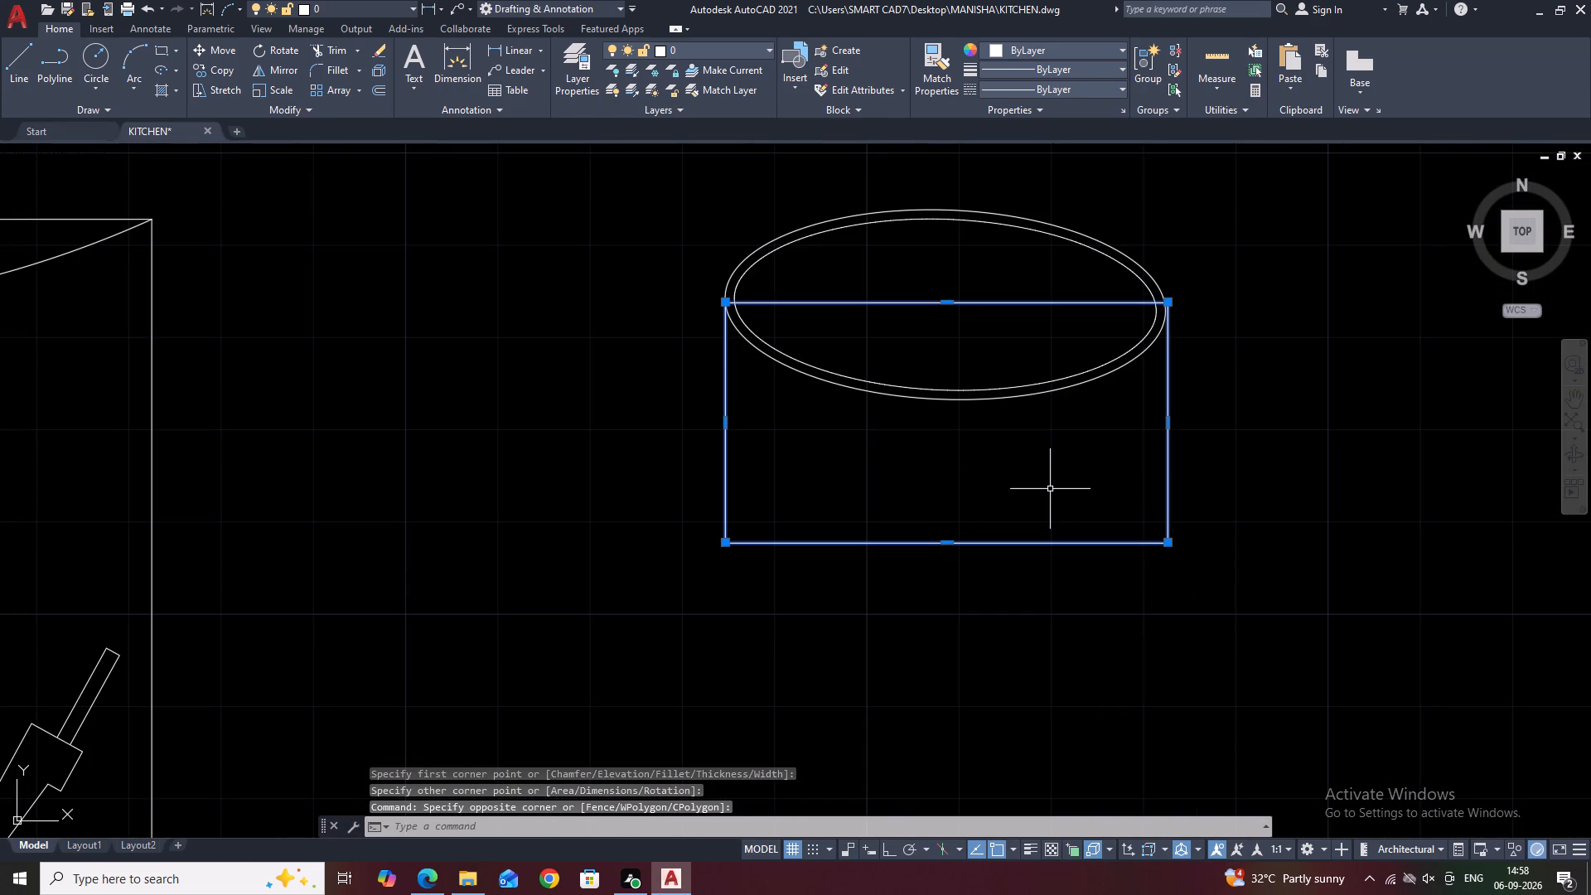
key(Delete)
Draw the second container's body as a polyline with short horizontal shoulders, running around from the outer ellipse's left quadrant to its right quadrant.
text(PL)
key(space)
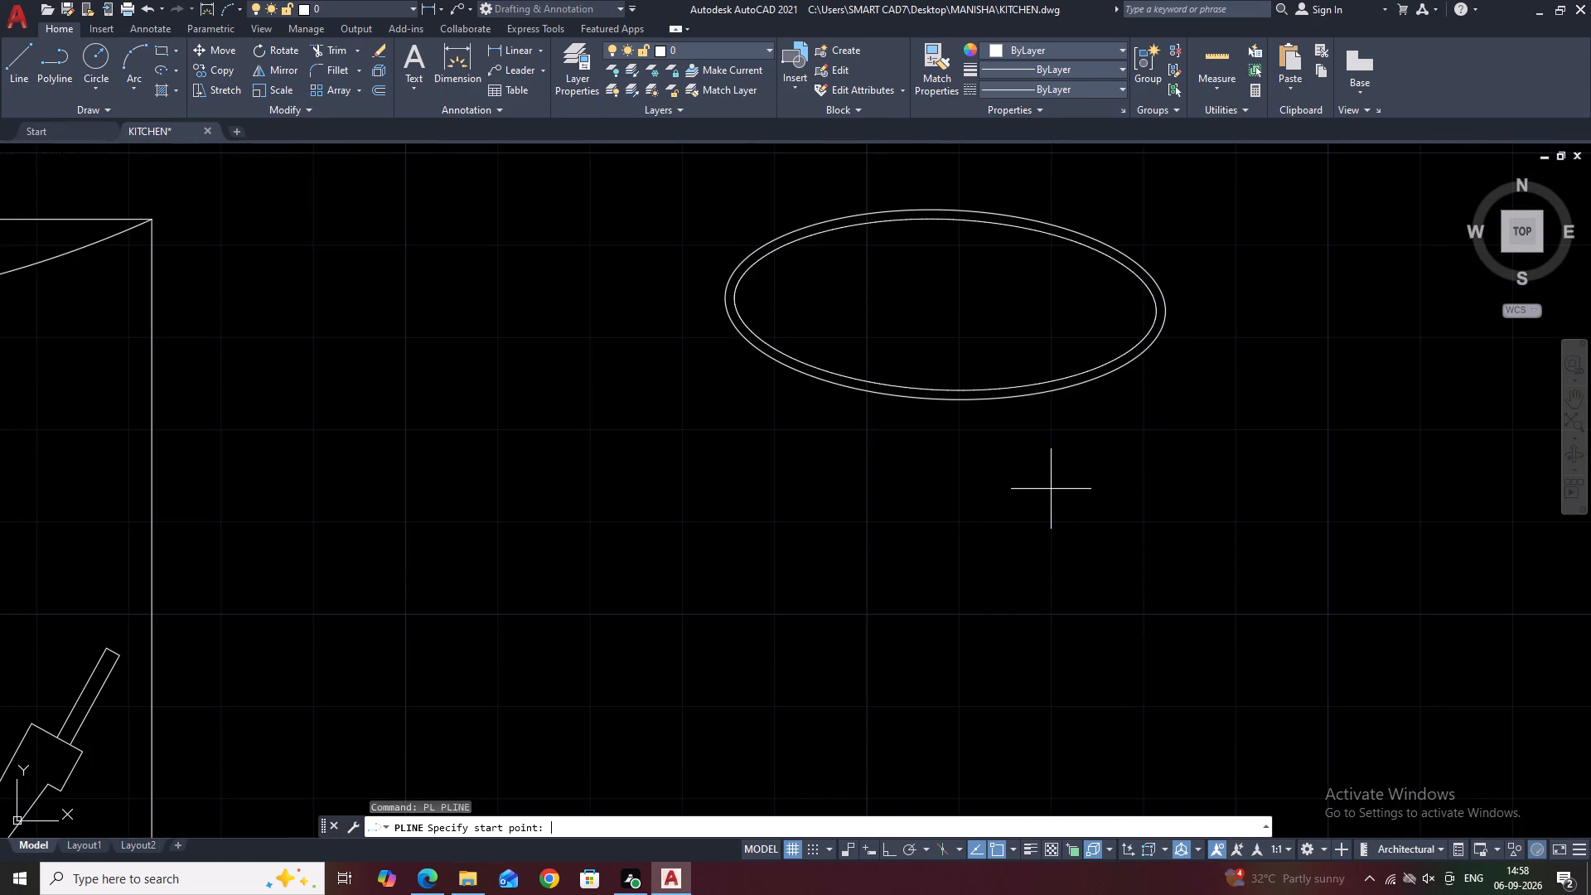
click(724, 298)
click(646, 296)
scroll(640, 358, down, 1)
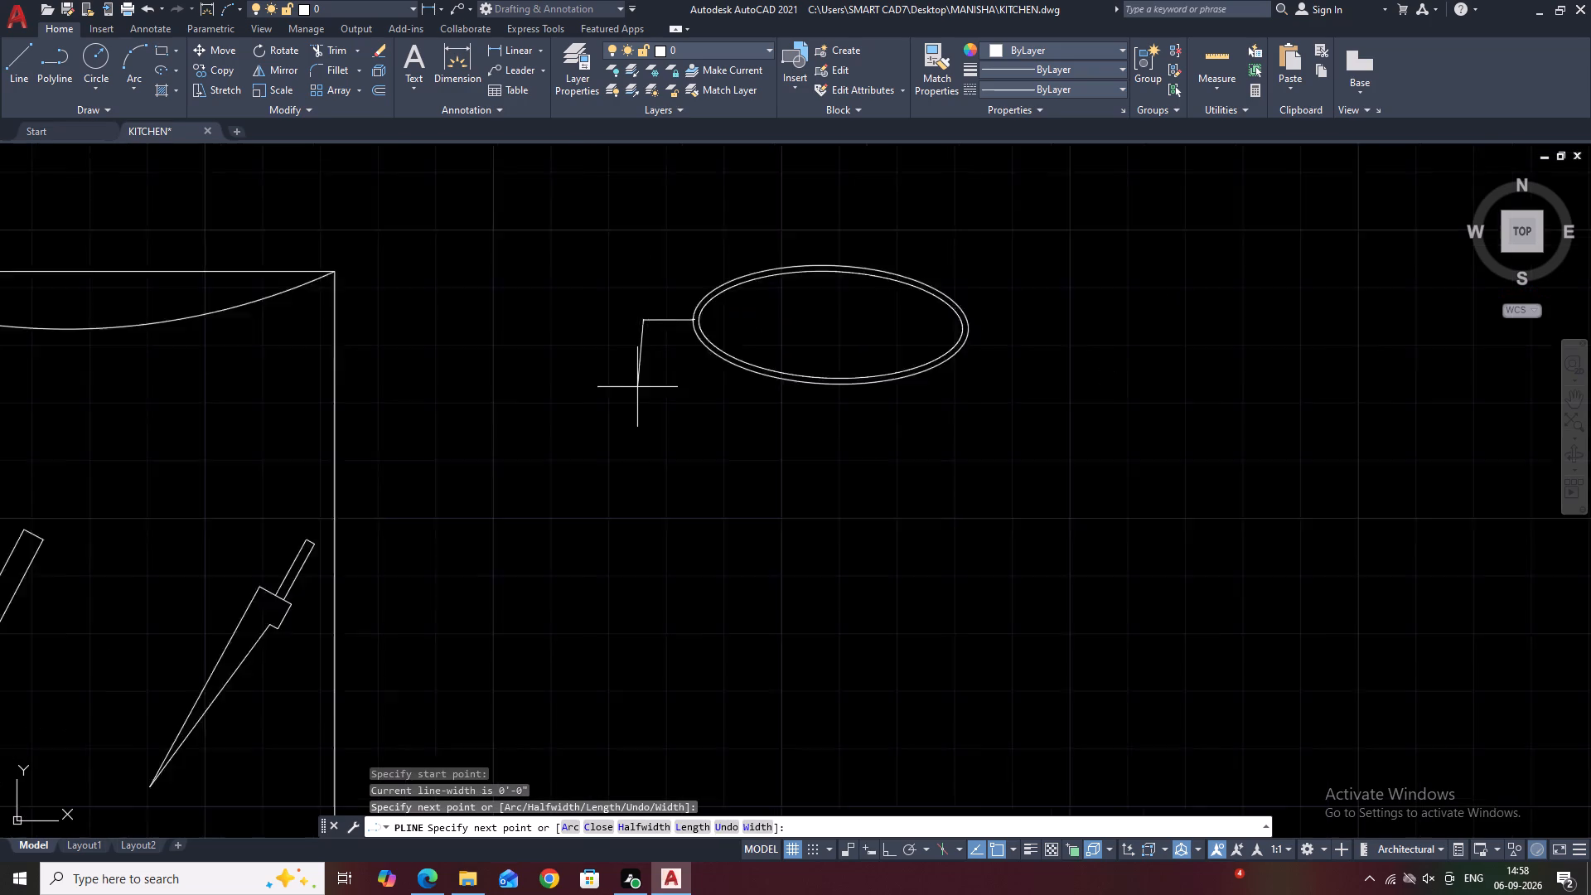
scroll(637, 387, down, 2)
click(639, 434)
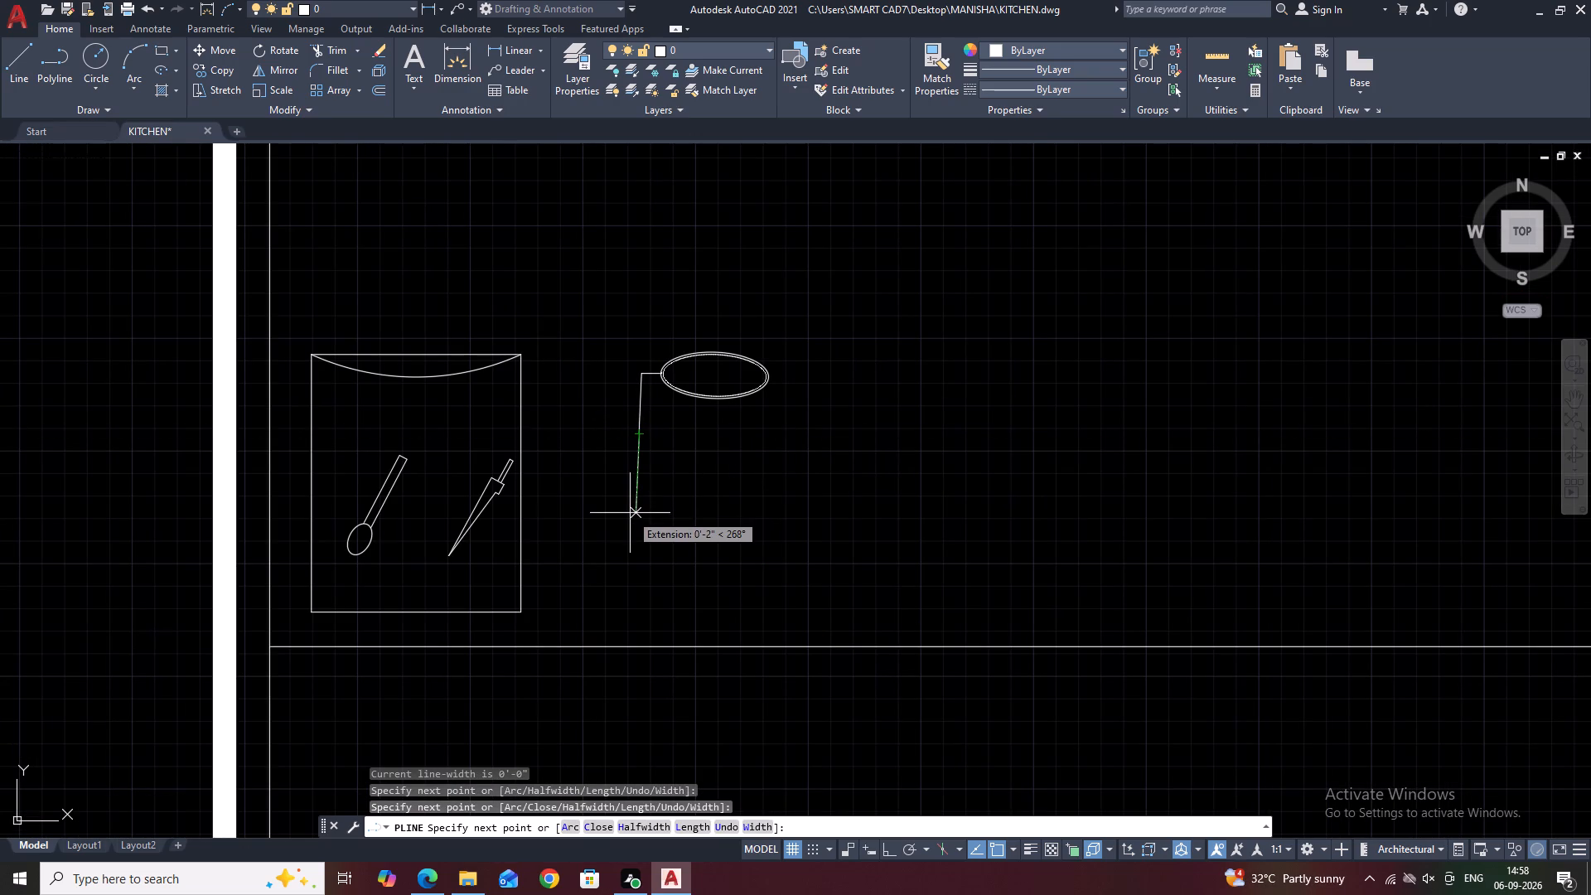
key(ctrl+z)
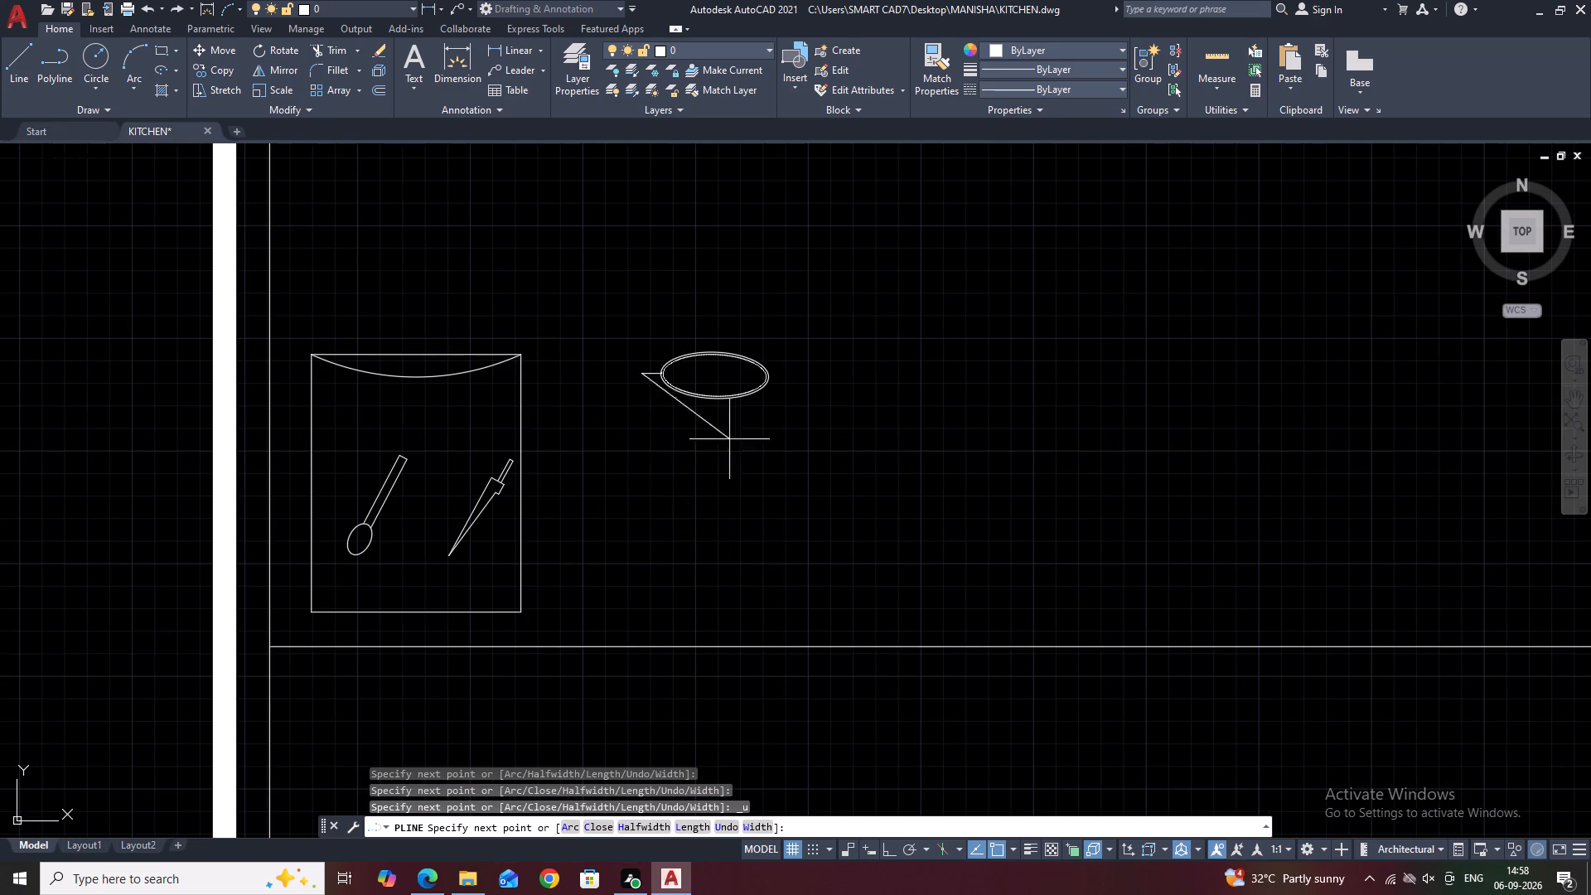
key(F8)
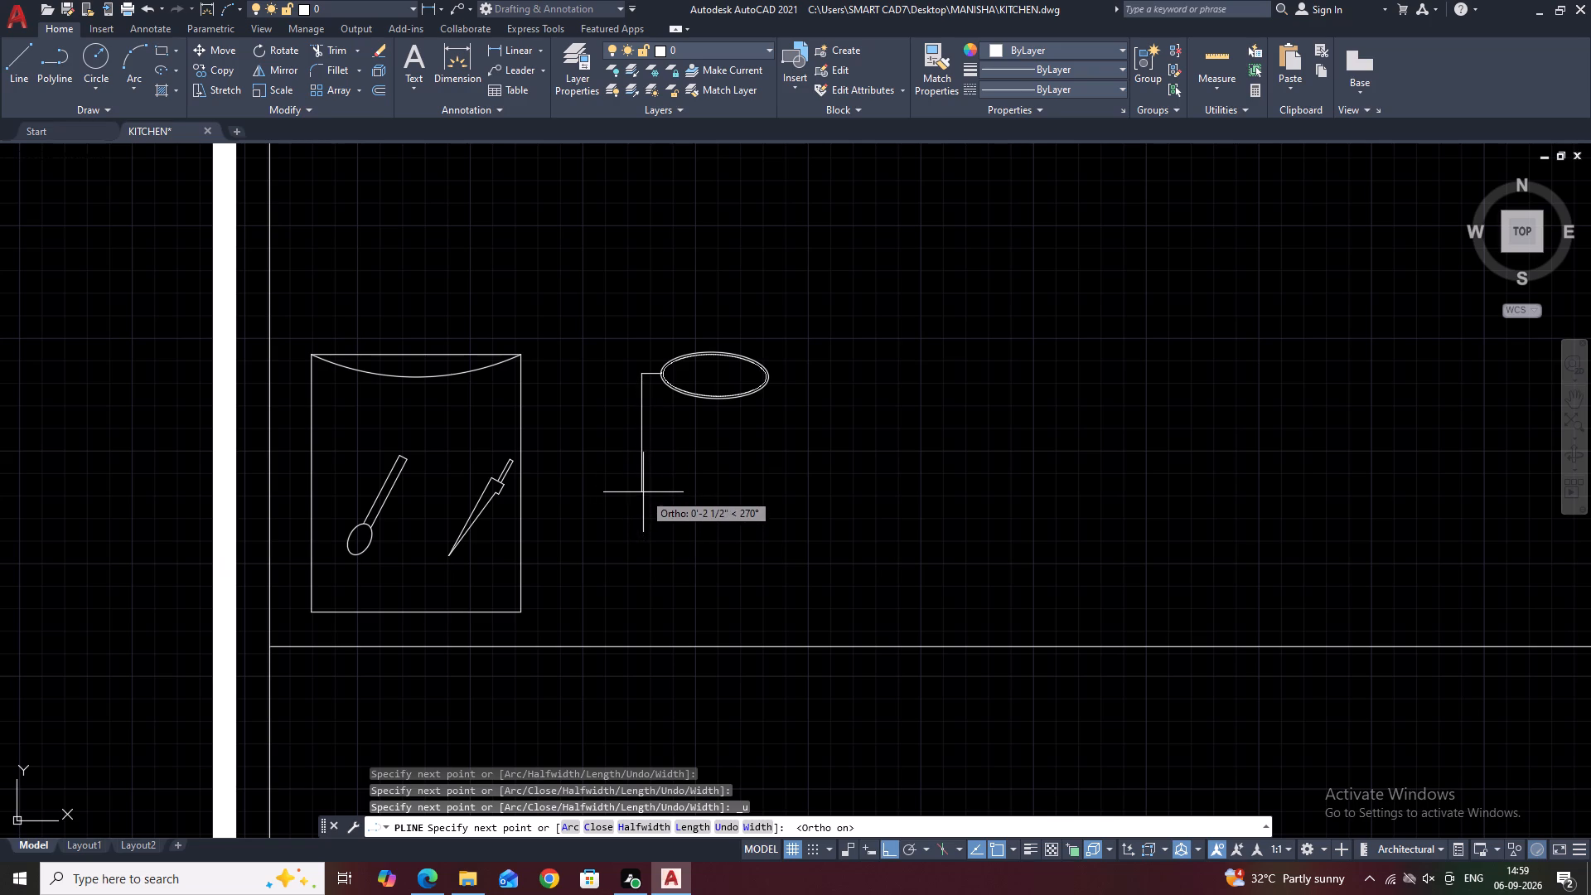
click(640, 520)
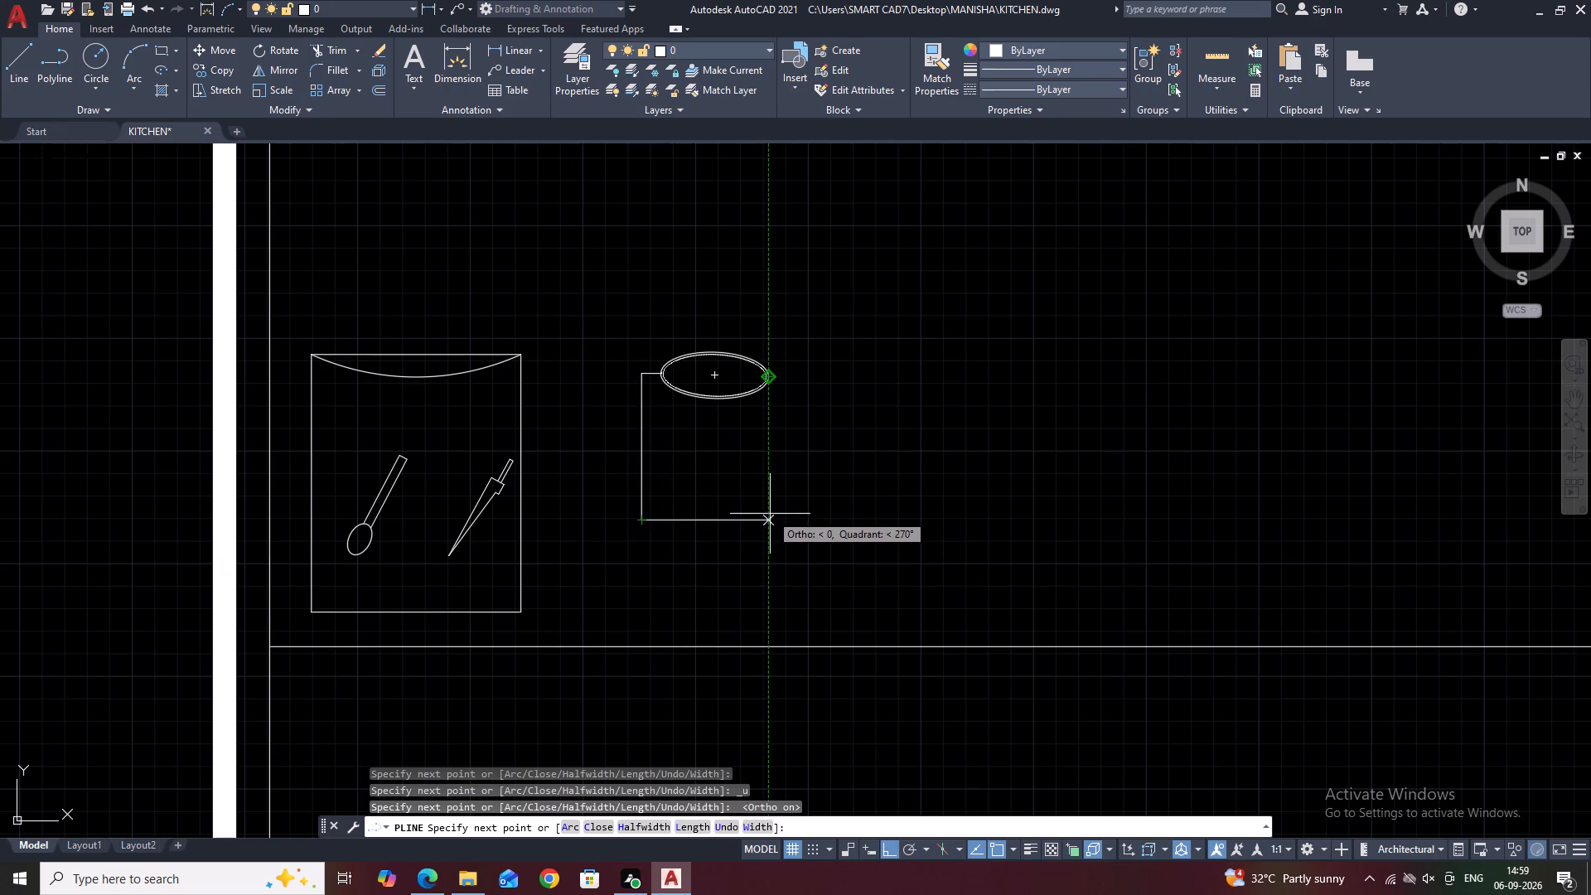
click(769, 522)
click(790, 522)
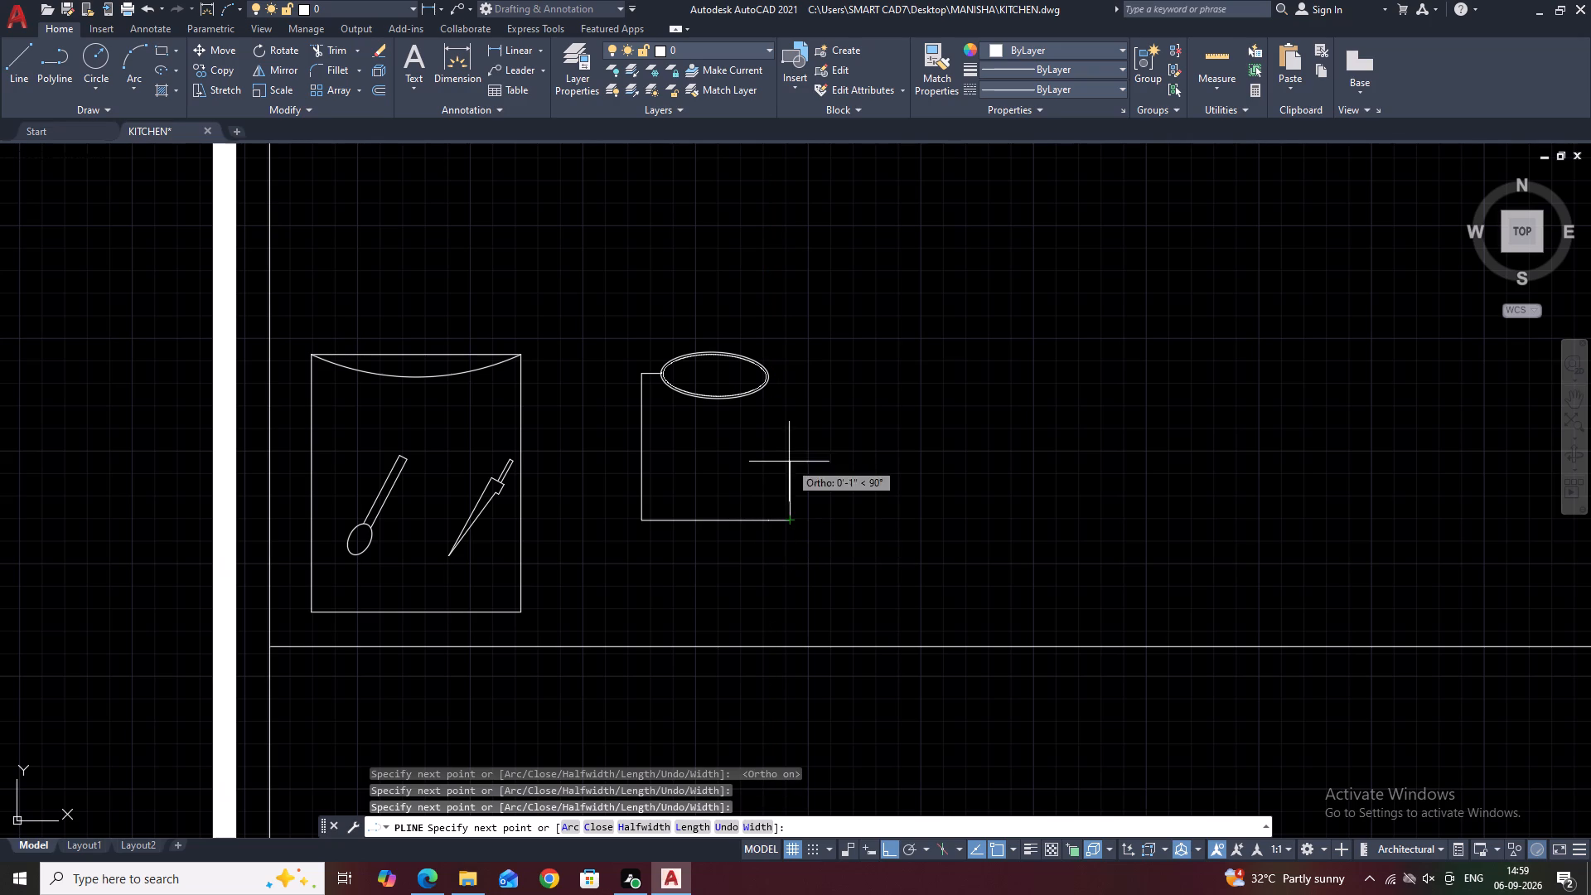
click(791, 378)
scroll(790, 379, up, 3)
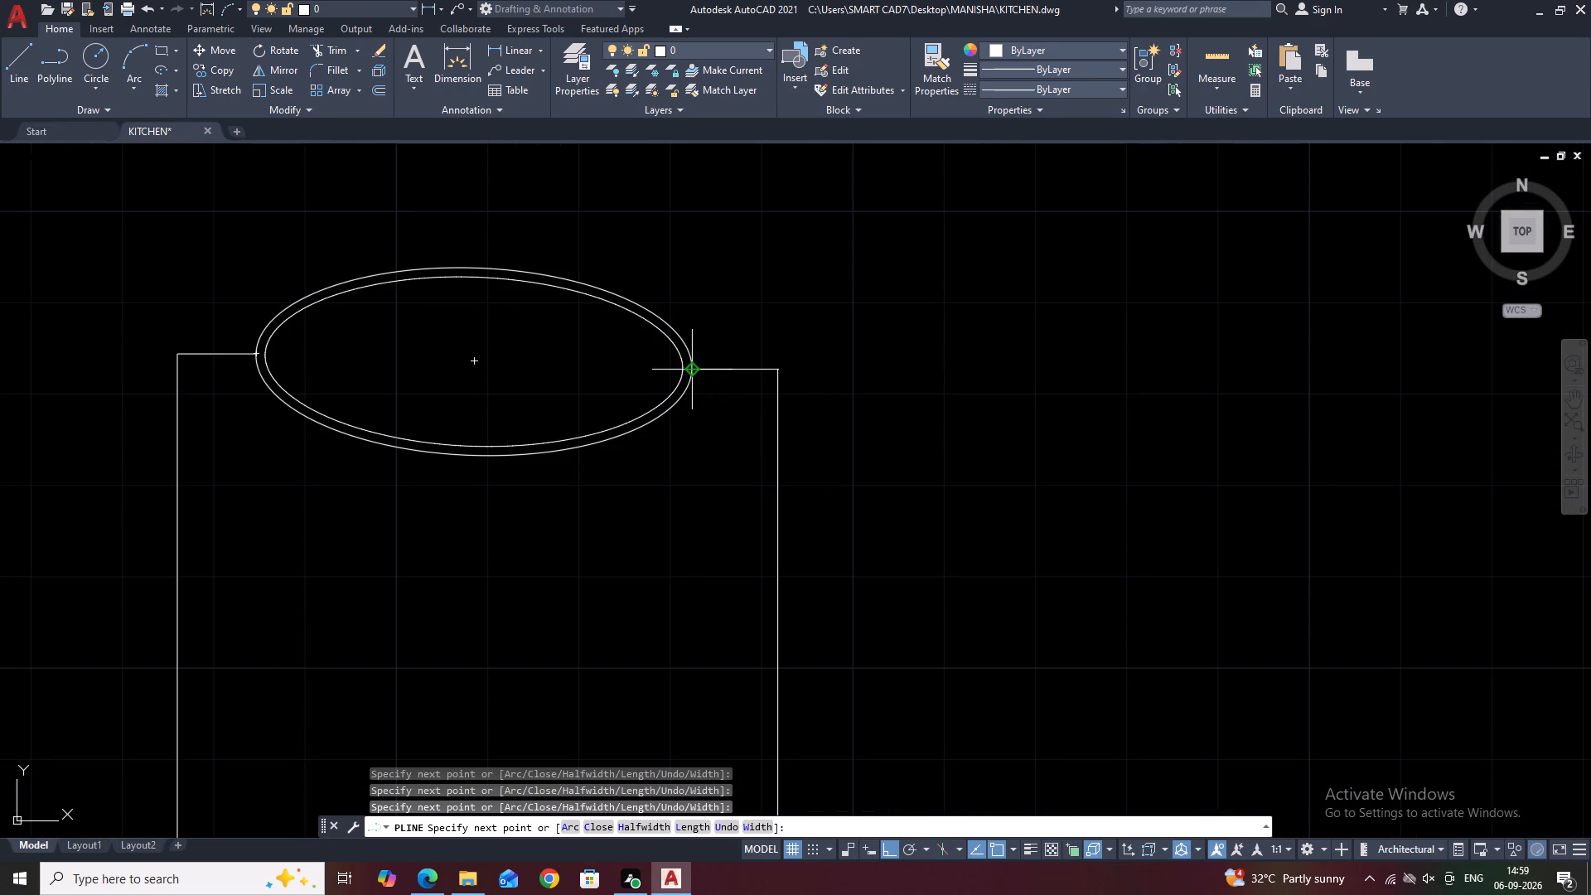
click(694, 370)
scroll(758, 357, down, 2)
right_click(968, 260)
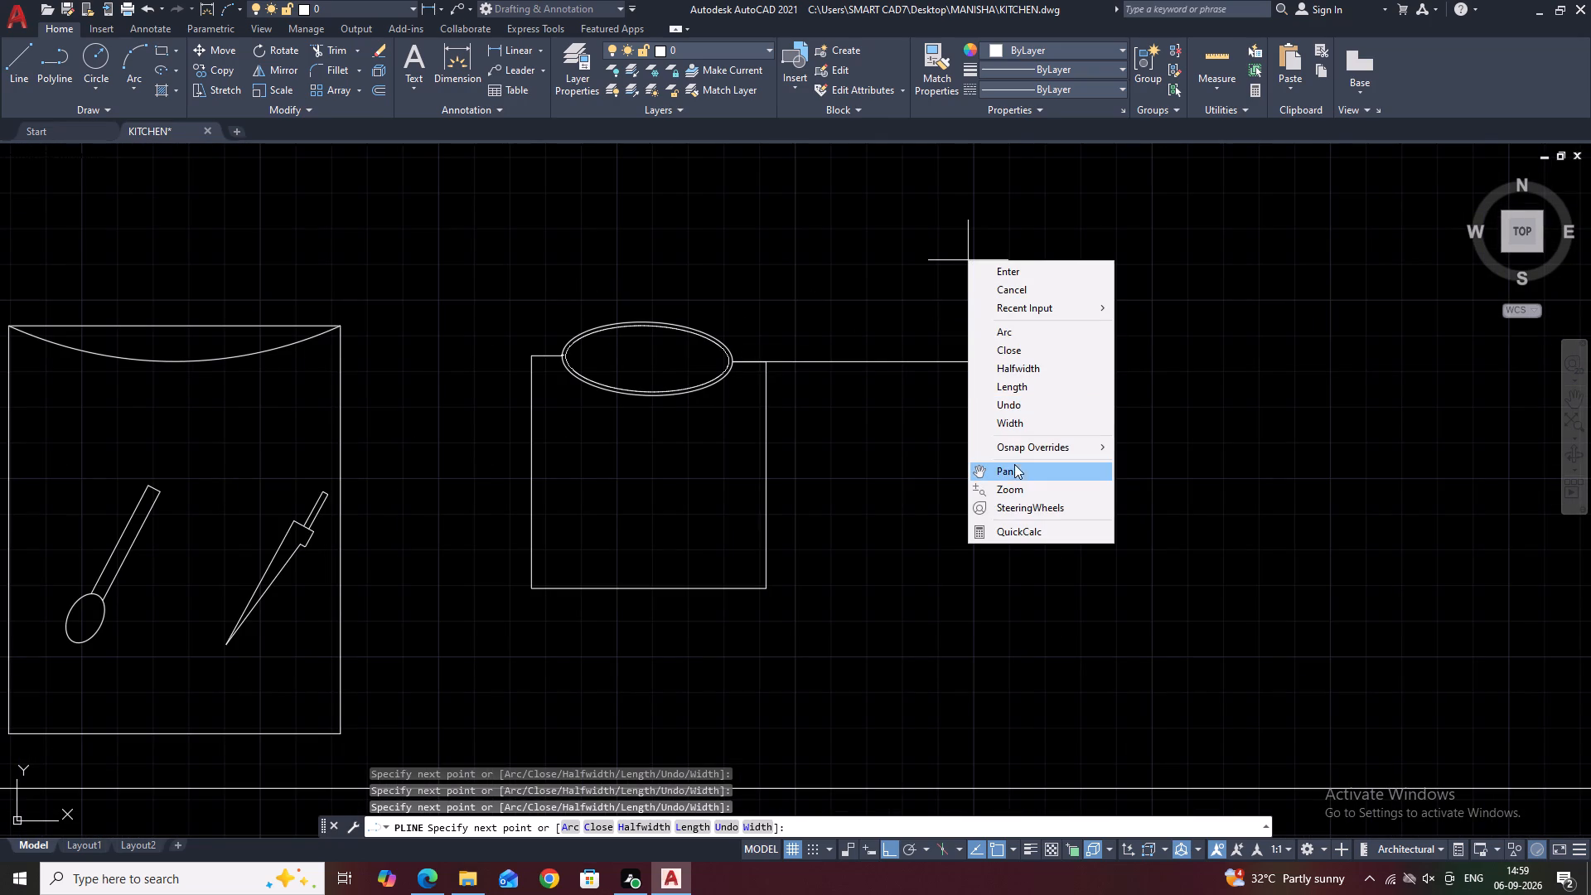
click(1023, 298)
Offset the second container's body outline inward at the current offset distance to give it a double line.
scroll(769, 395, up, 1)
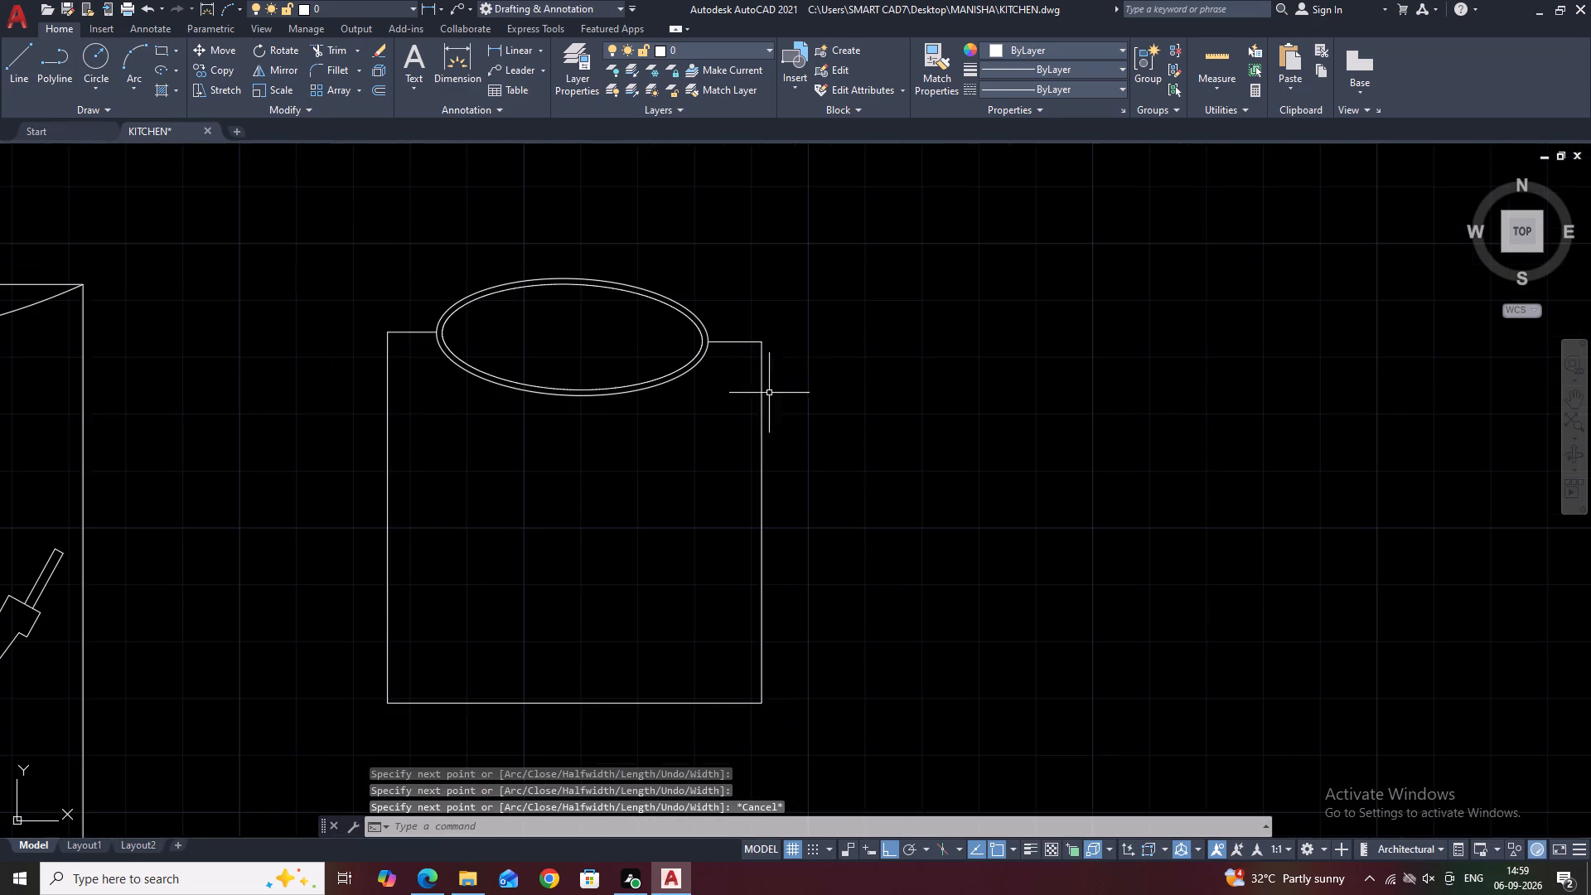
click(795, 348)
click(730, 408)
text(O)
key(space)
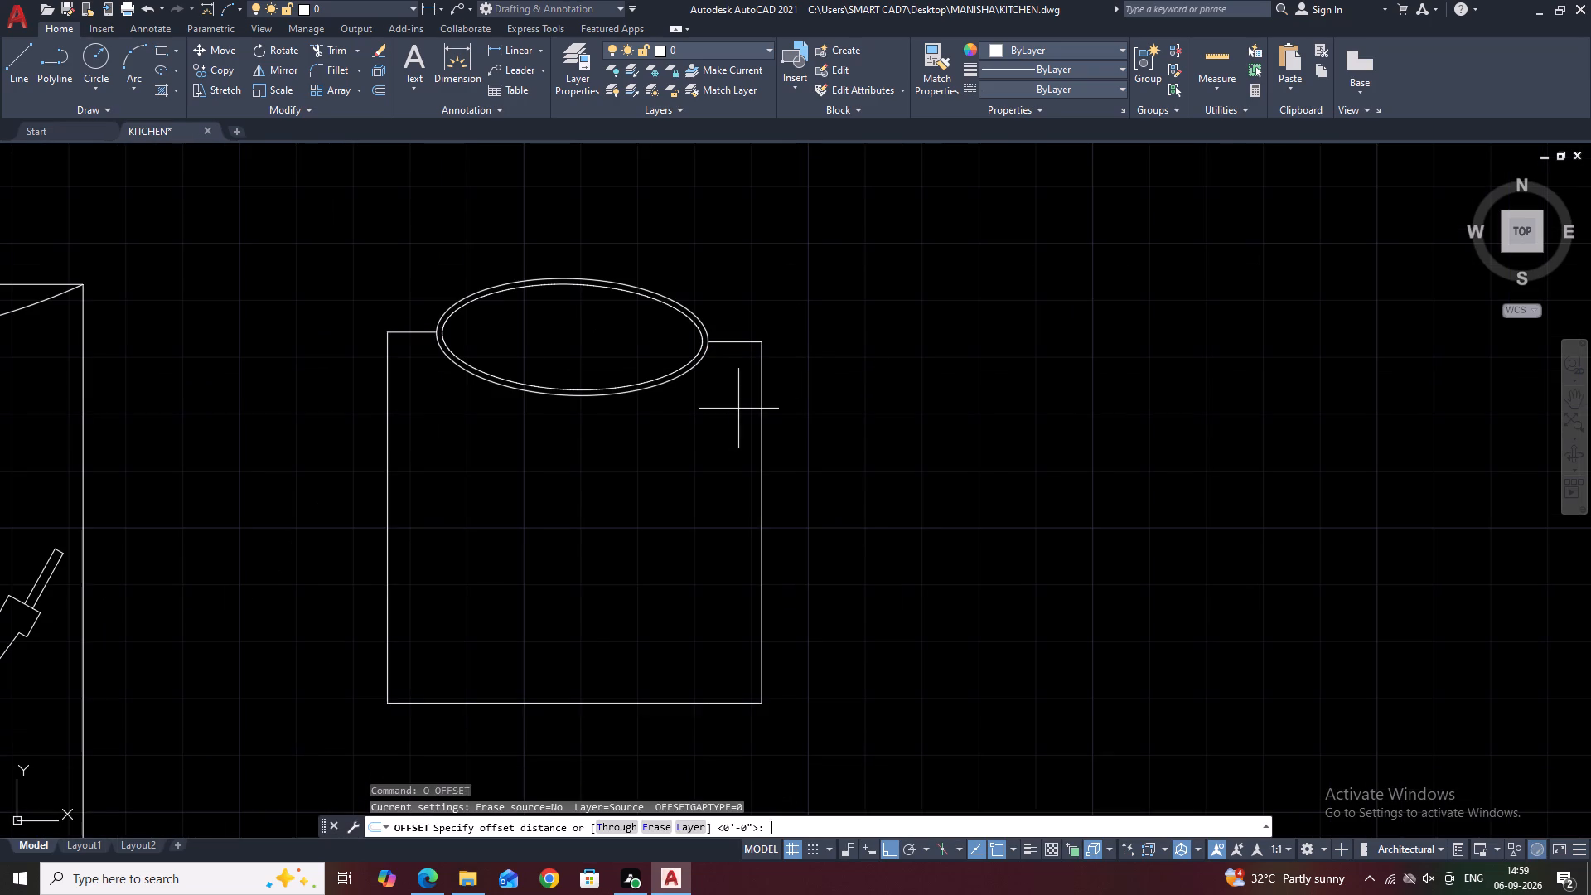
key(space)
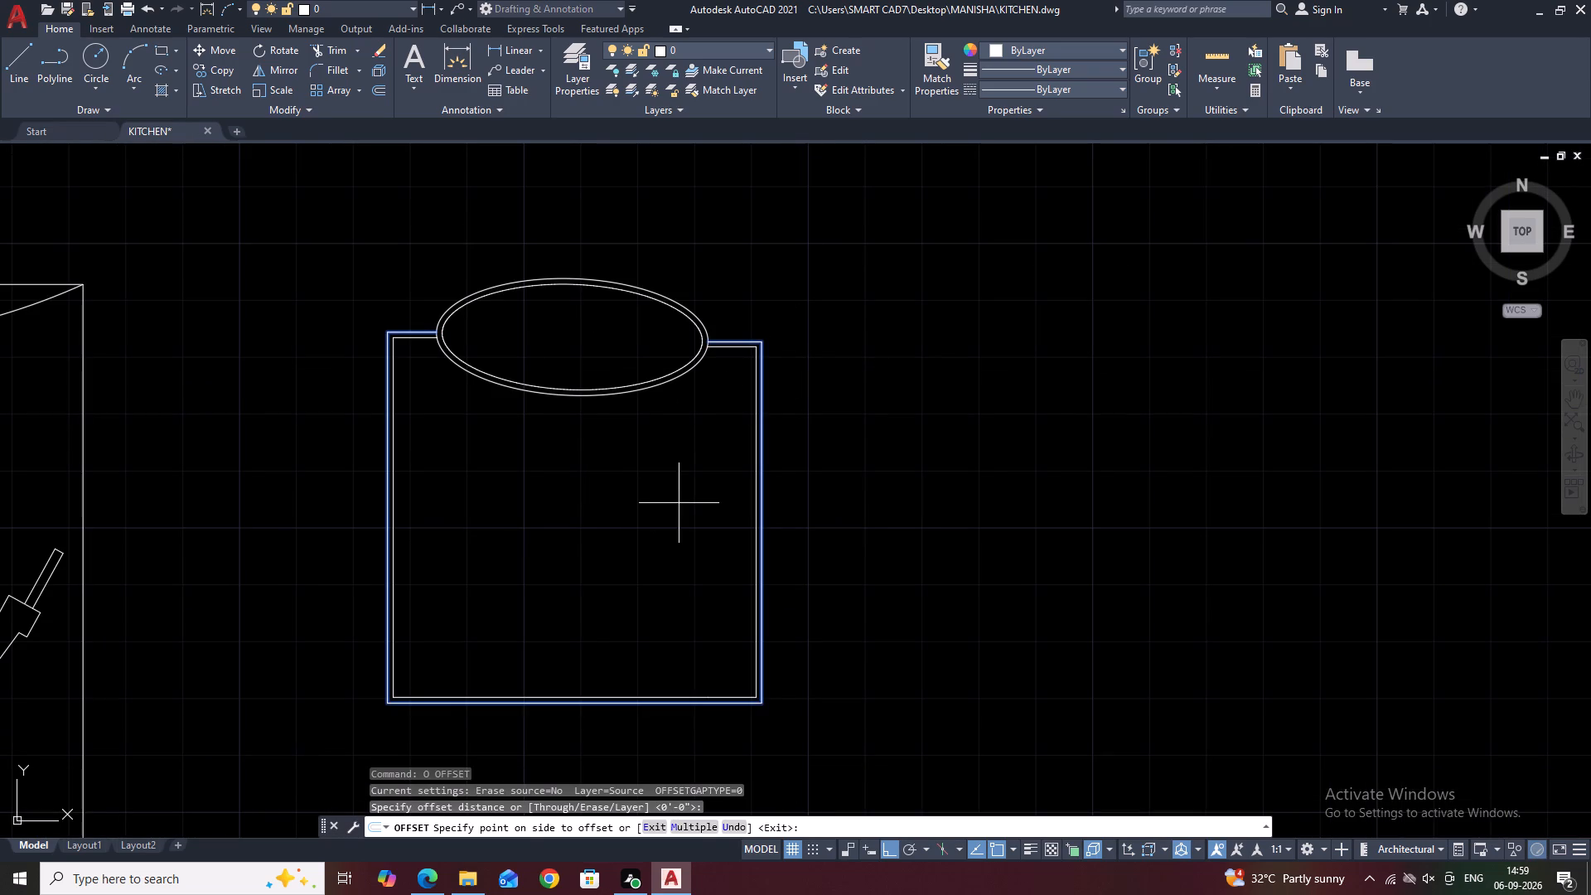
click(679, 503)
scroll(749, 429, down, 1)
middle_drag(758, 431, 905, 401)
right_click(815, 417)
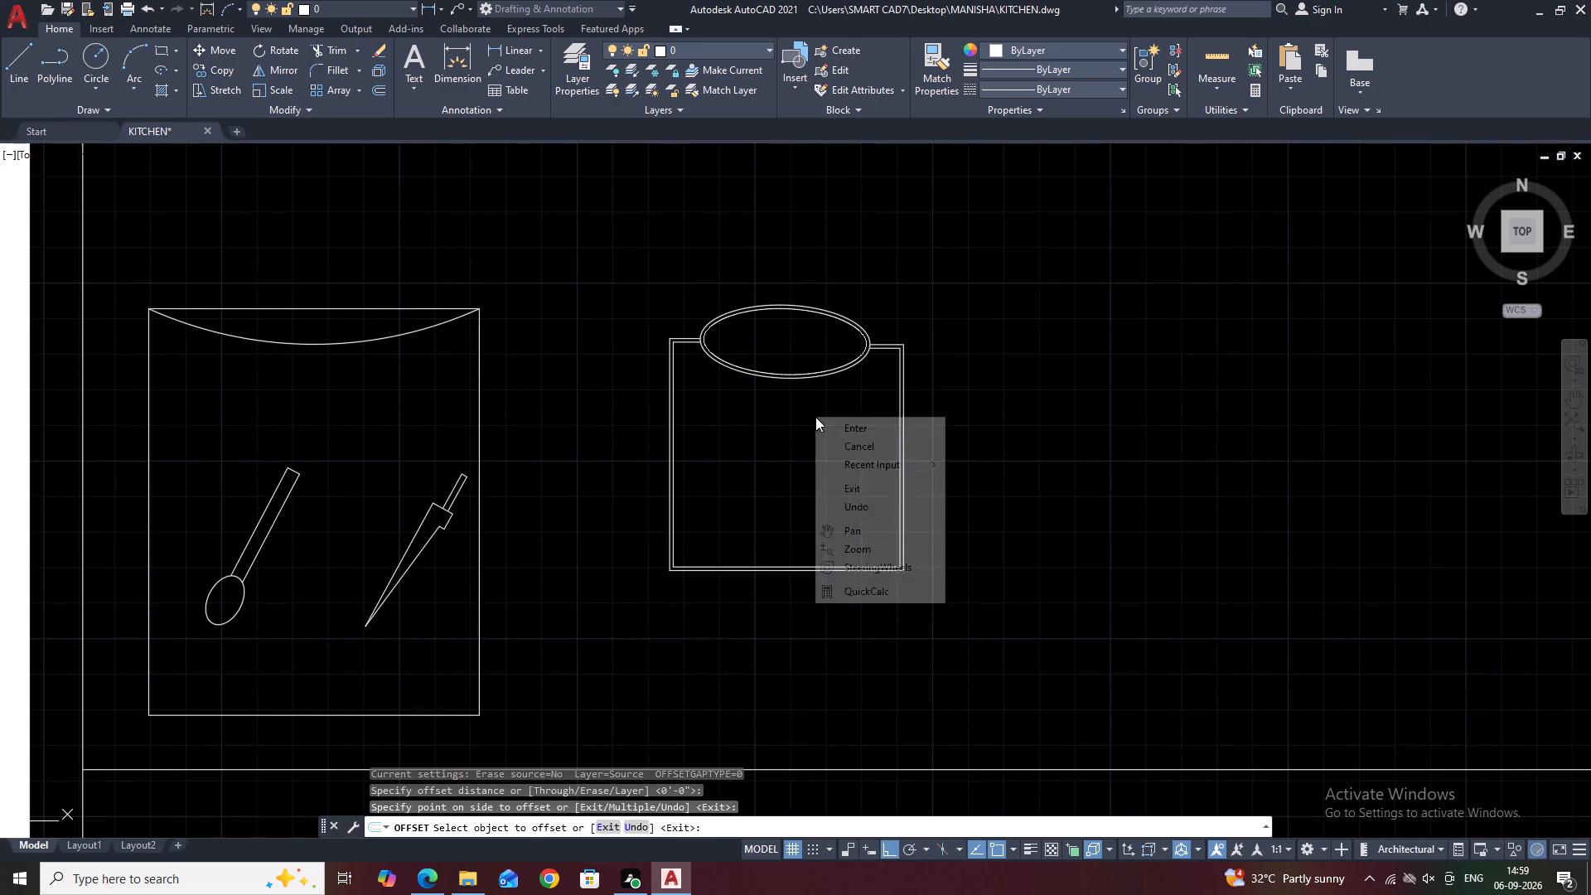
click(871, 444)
Examine the second container's double-ellipse neck and where it meets the body's shoulders.
scroll(742, 382, up, 2)
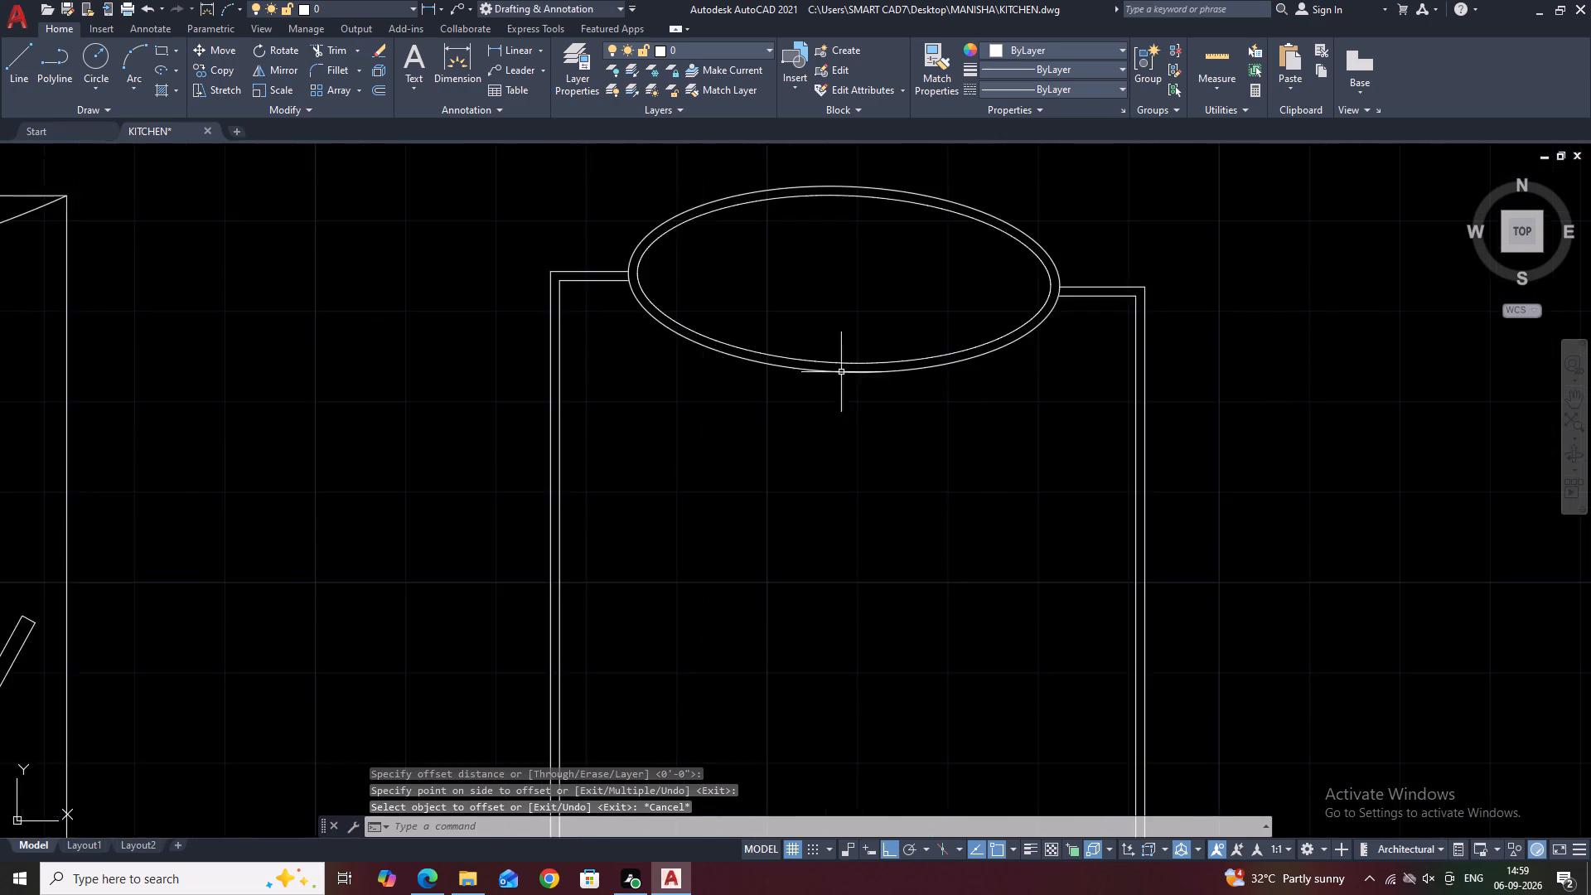
scroll(905, 355, down, 3)
middle_drag(1056, 313, 1038, 325)
scroll(879, 360, up, 3)
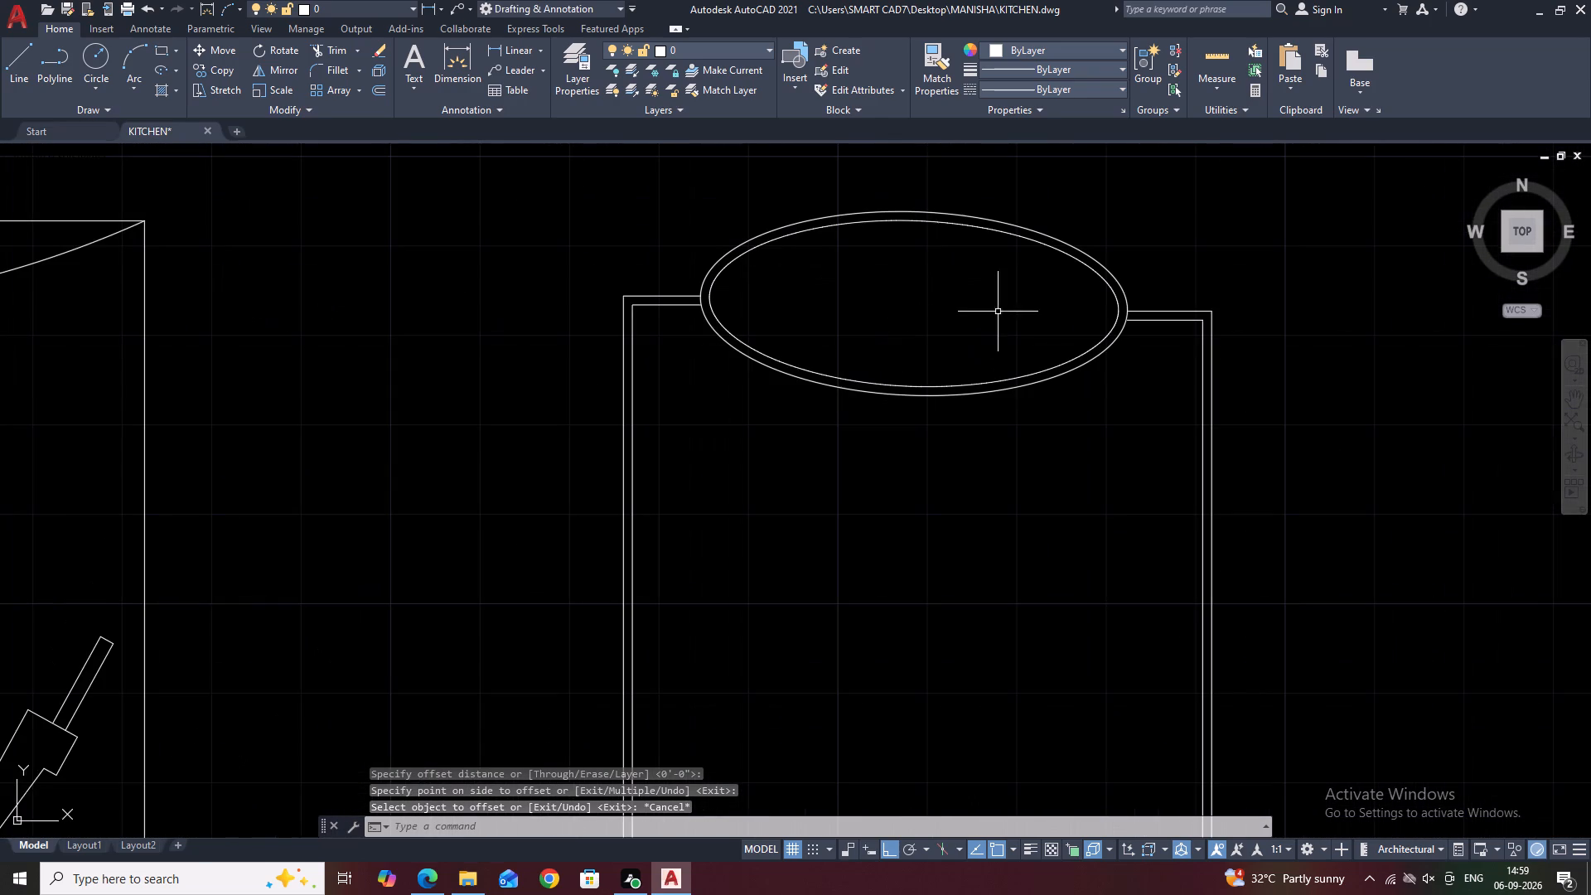
middle_drag(997, 316, 1003, 360)
scroll(1023, 339, down, 1)
middle_drag(1050, 315, 1040, 345)
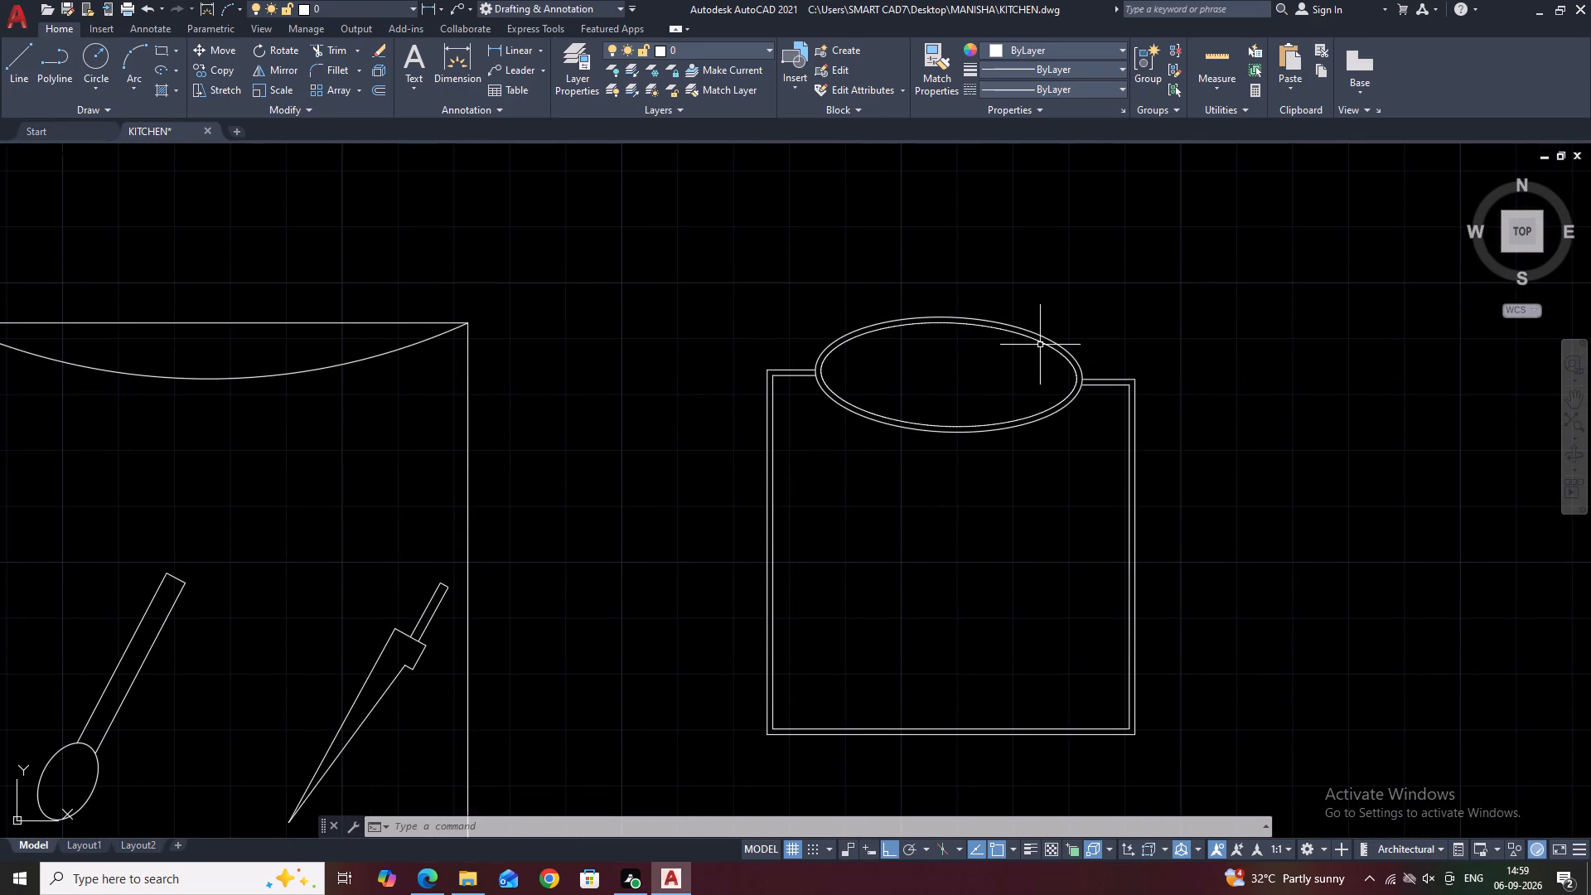
scroll(999, 339, down, 2)
middle_drag(1136, 295, 1051, 310)
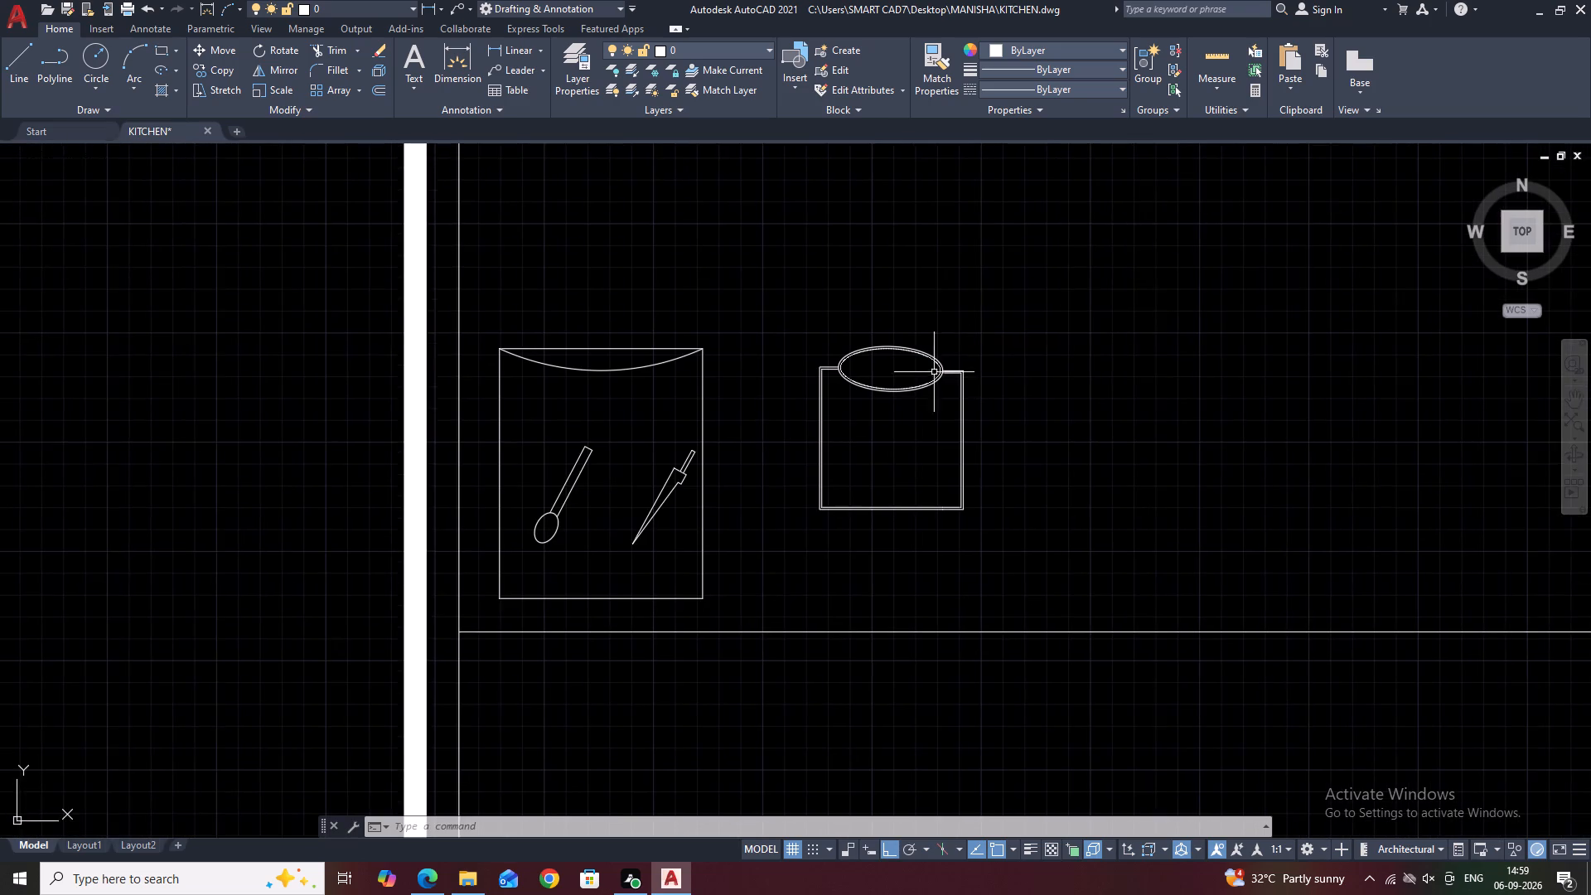
scroll(920, 374, up, 2)
middle_drag(843, 283, 886, 314)
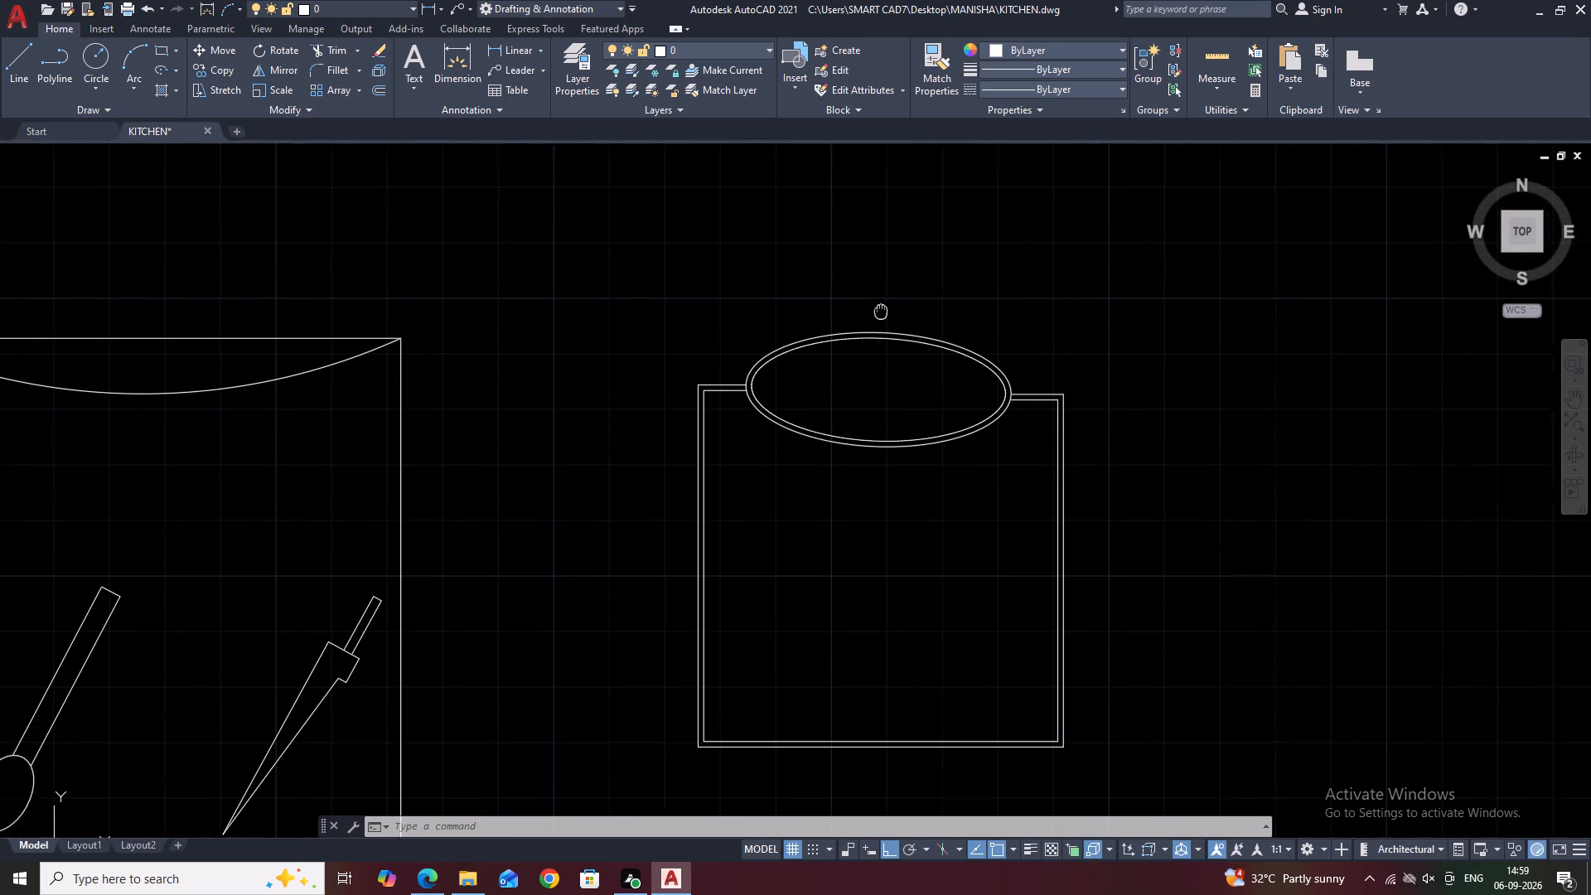
middle_drag(886, 314, 887, 314)
scroll(918, 332, up, 1)
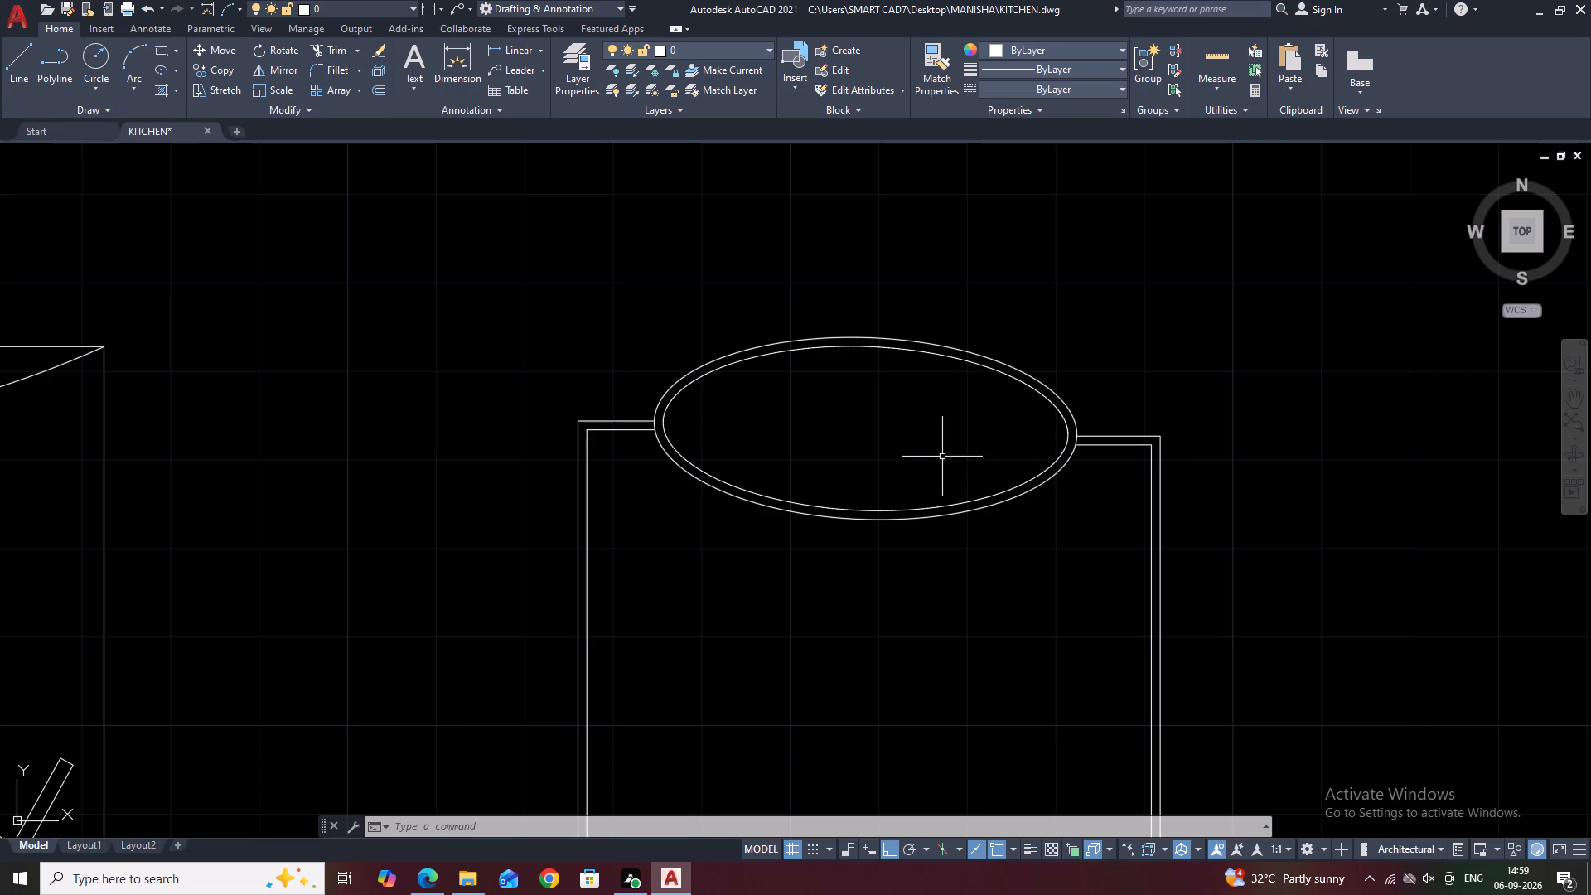
middle_drag(936, 465, 1033, 399)
scroll(1035, 395, down, 2)
middle_drag(1081, 336, 1084, 358)
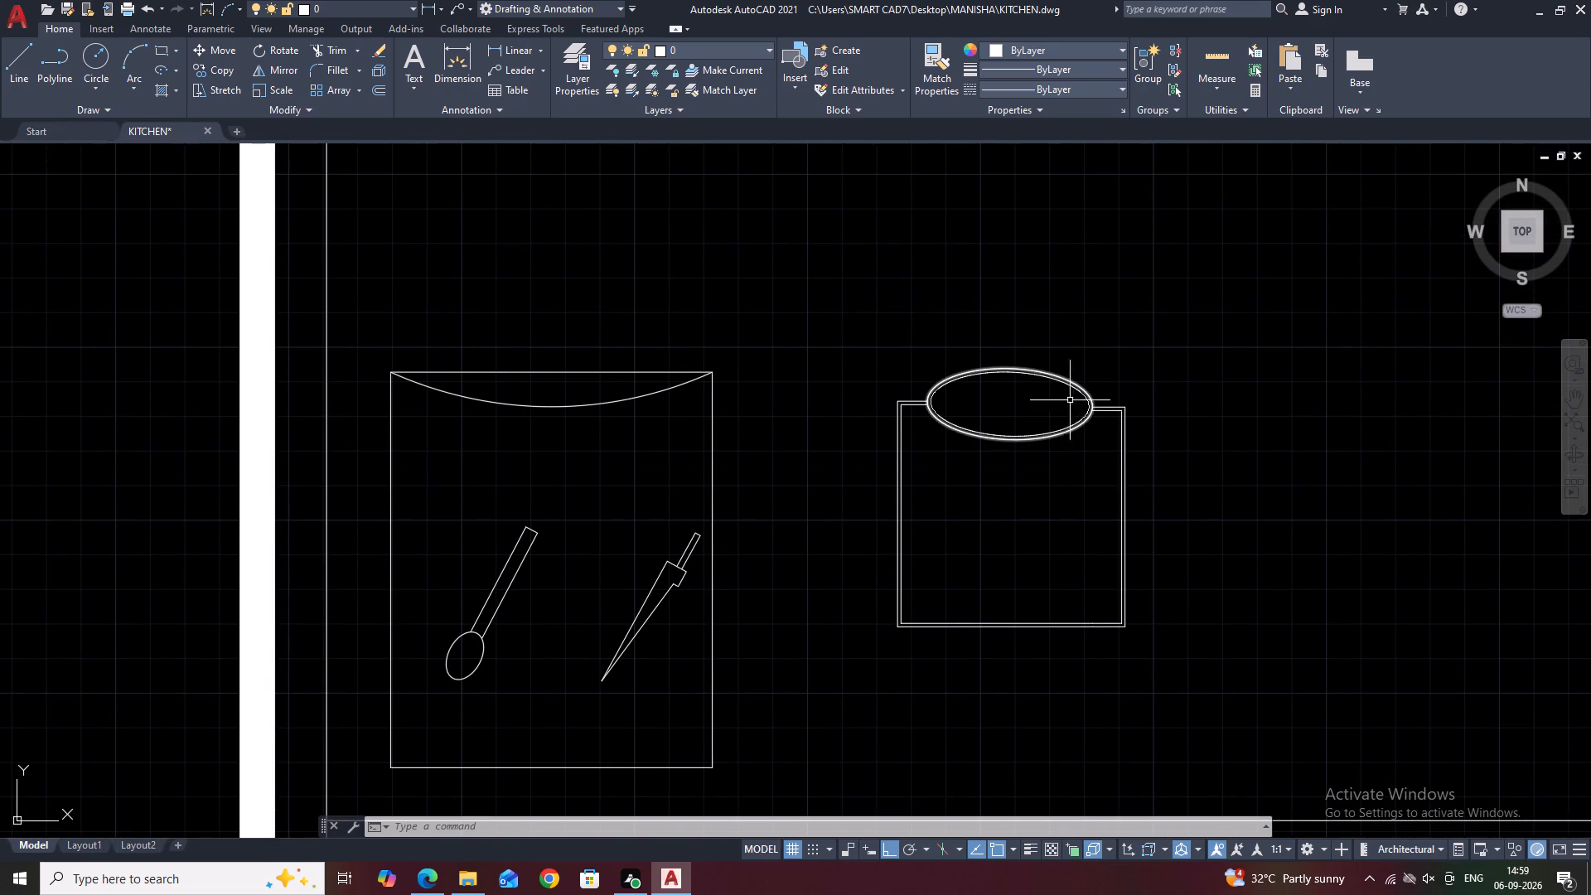
scroll(1050, 388, up, 3)
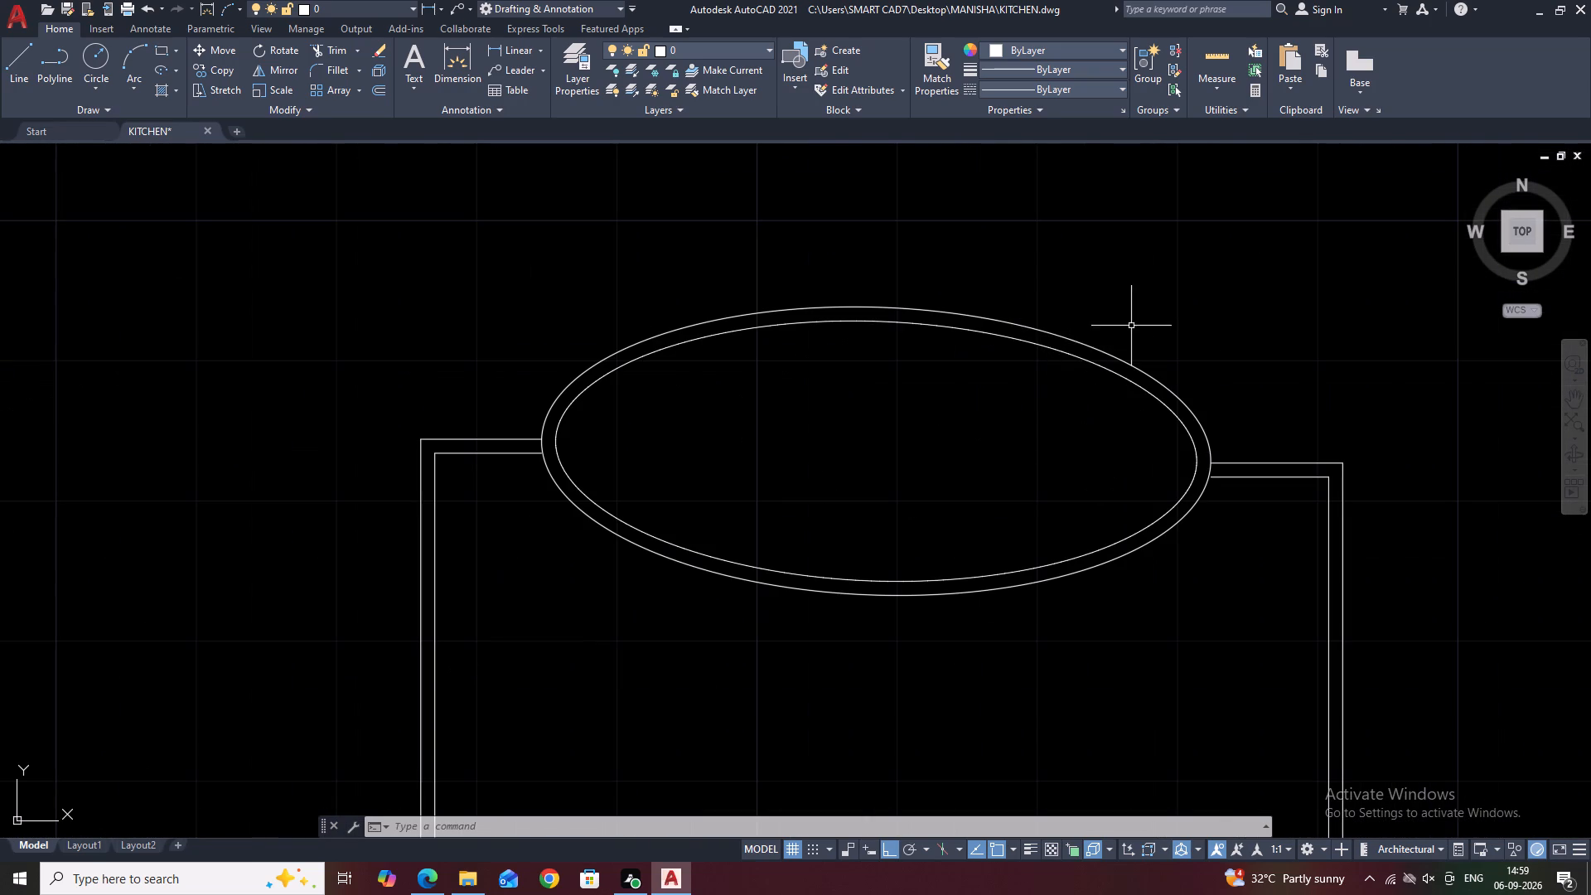
scroll(1101, 343, down, 1)
scroll(1140, 458, up, 1)
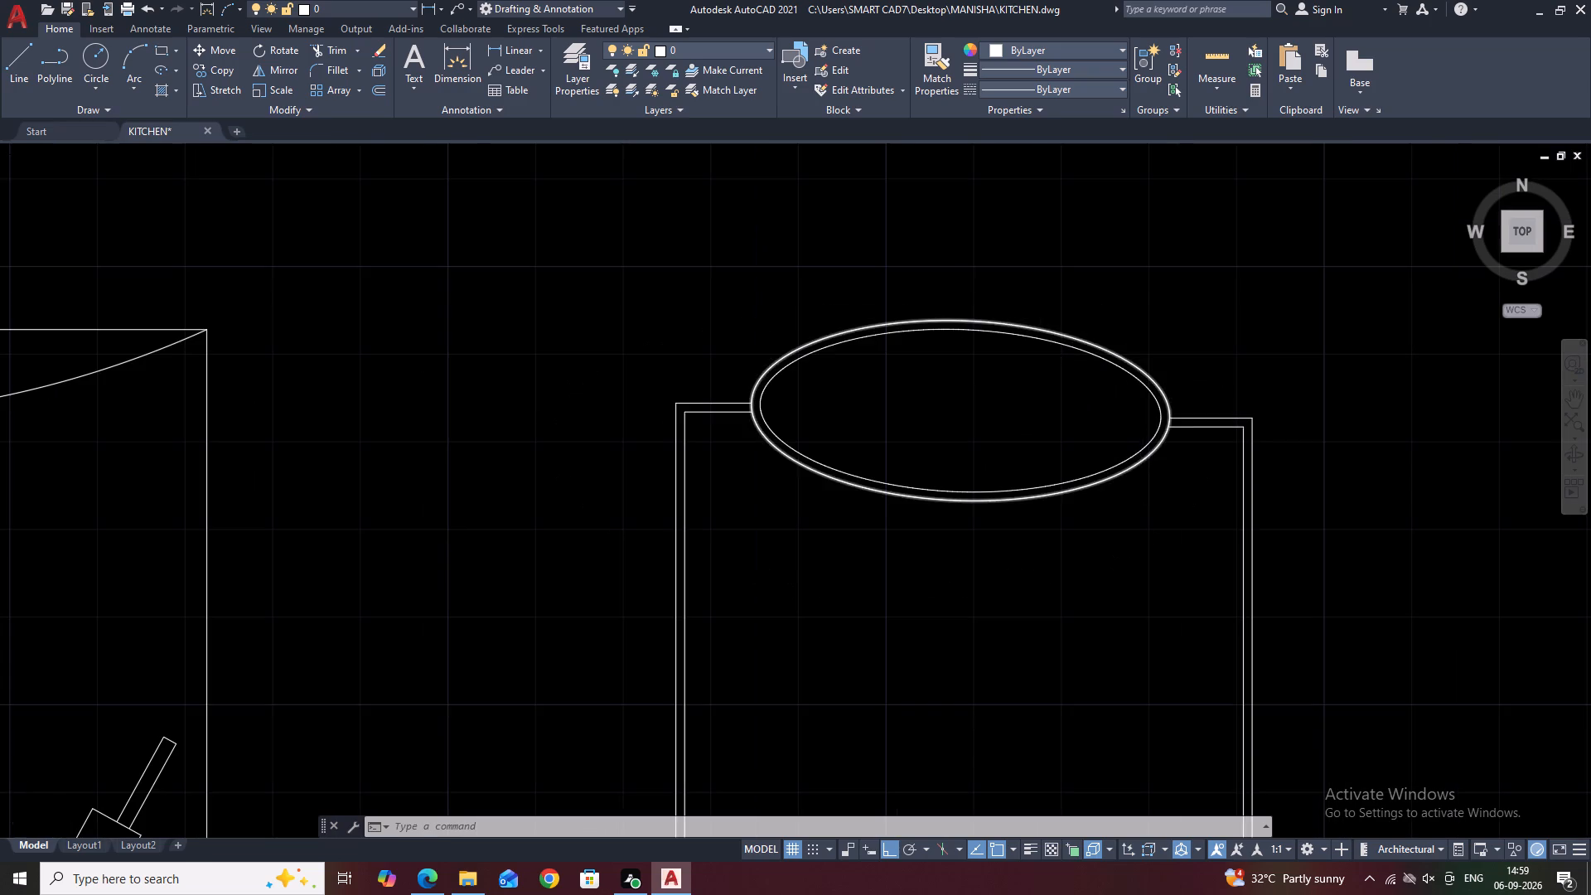
middle_drag(1214, 467, 1191, 493)
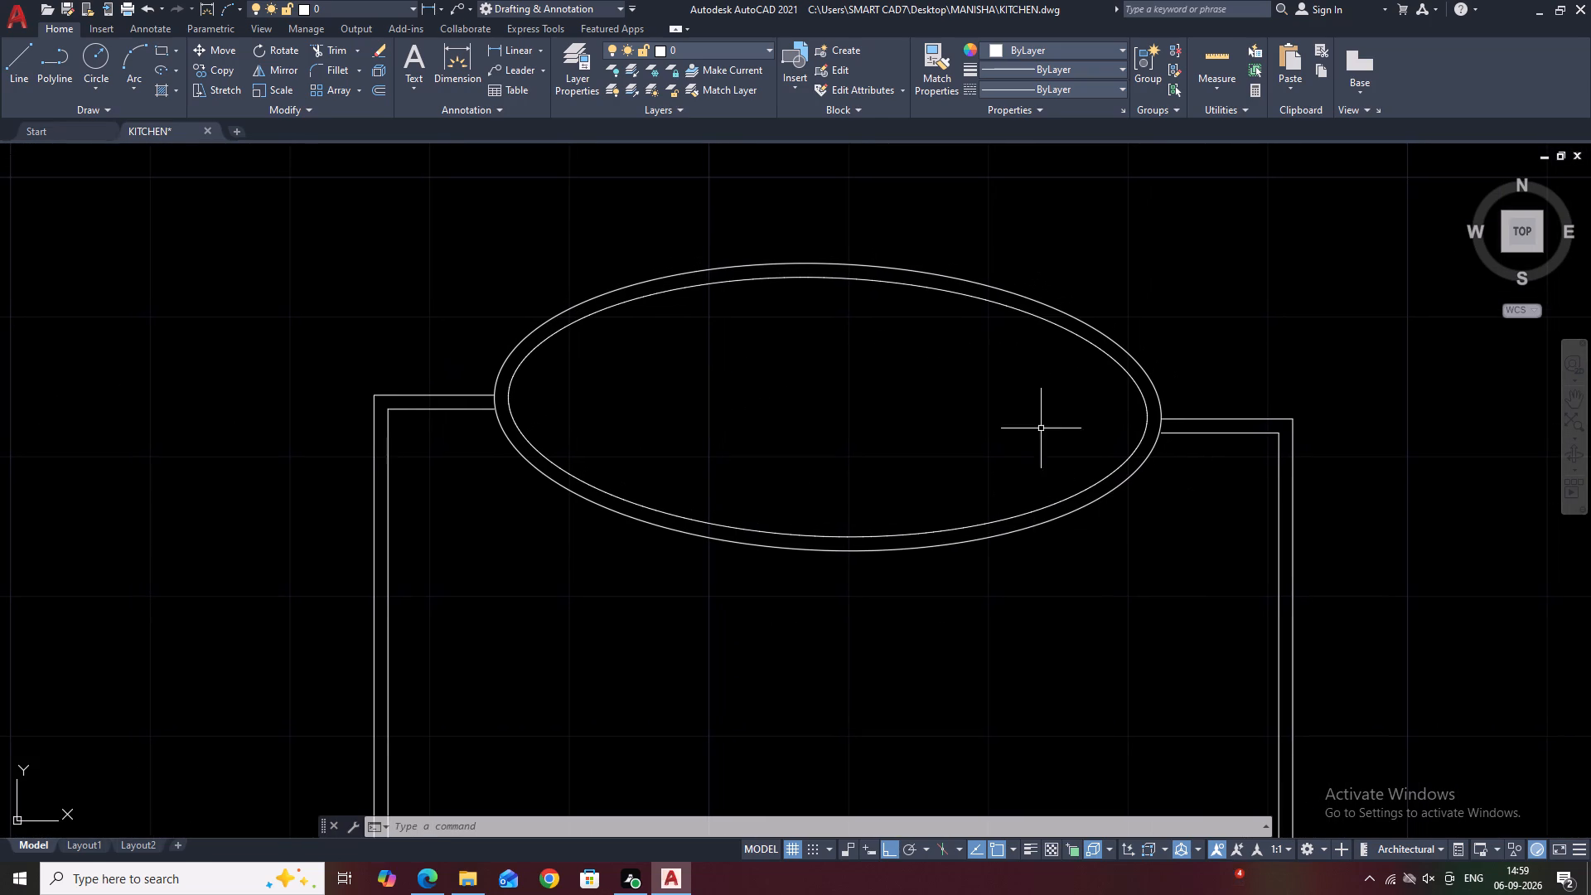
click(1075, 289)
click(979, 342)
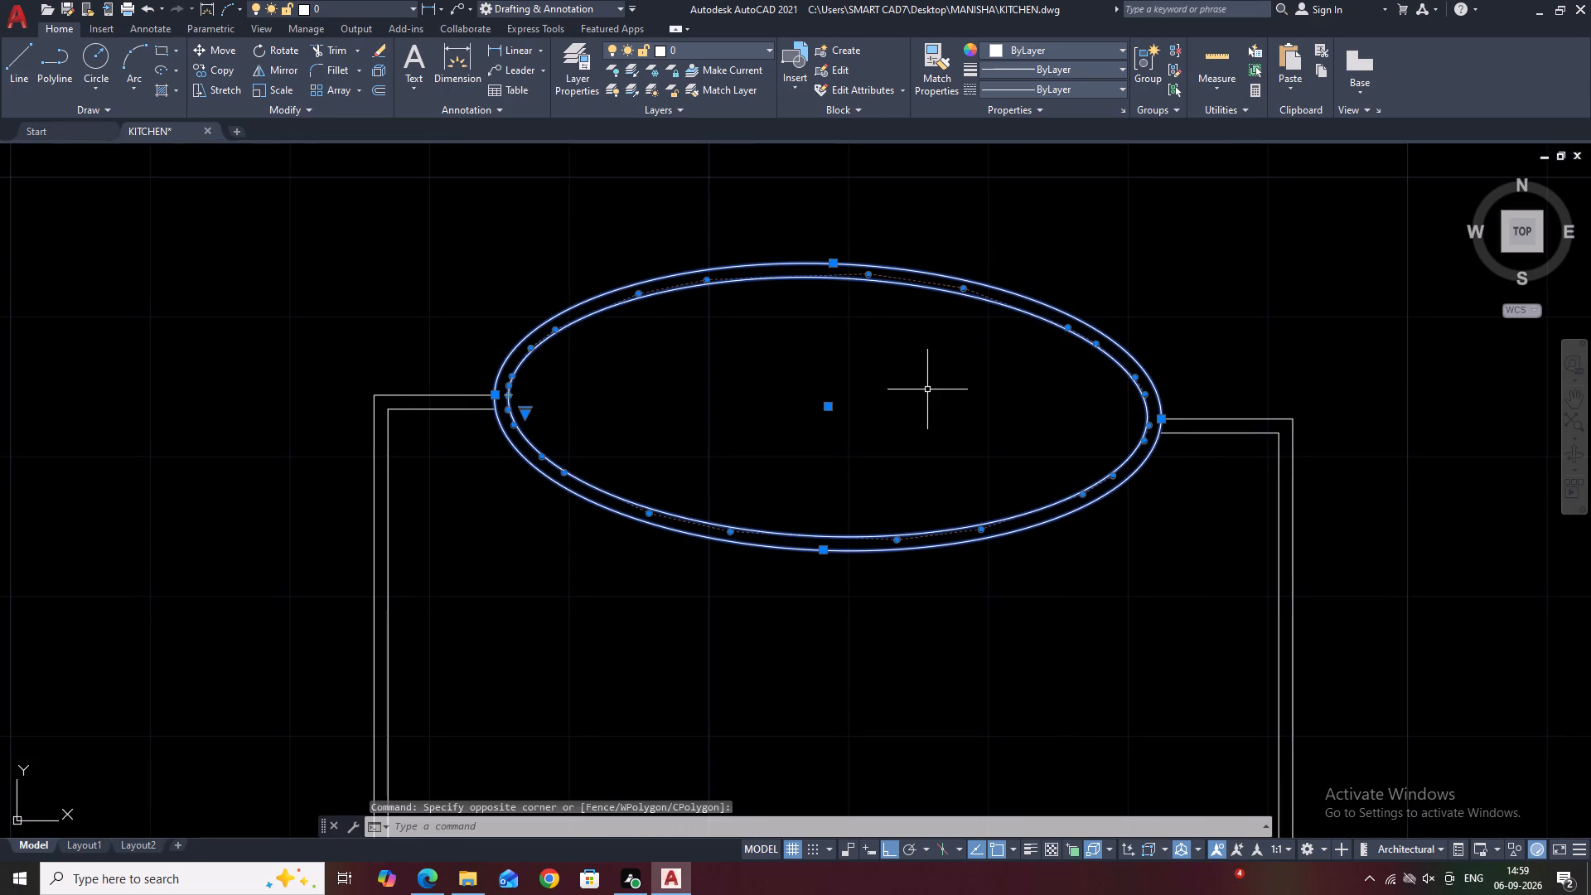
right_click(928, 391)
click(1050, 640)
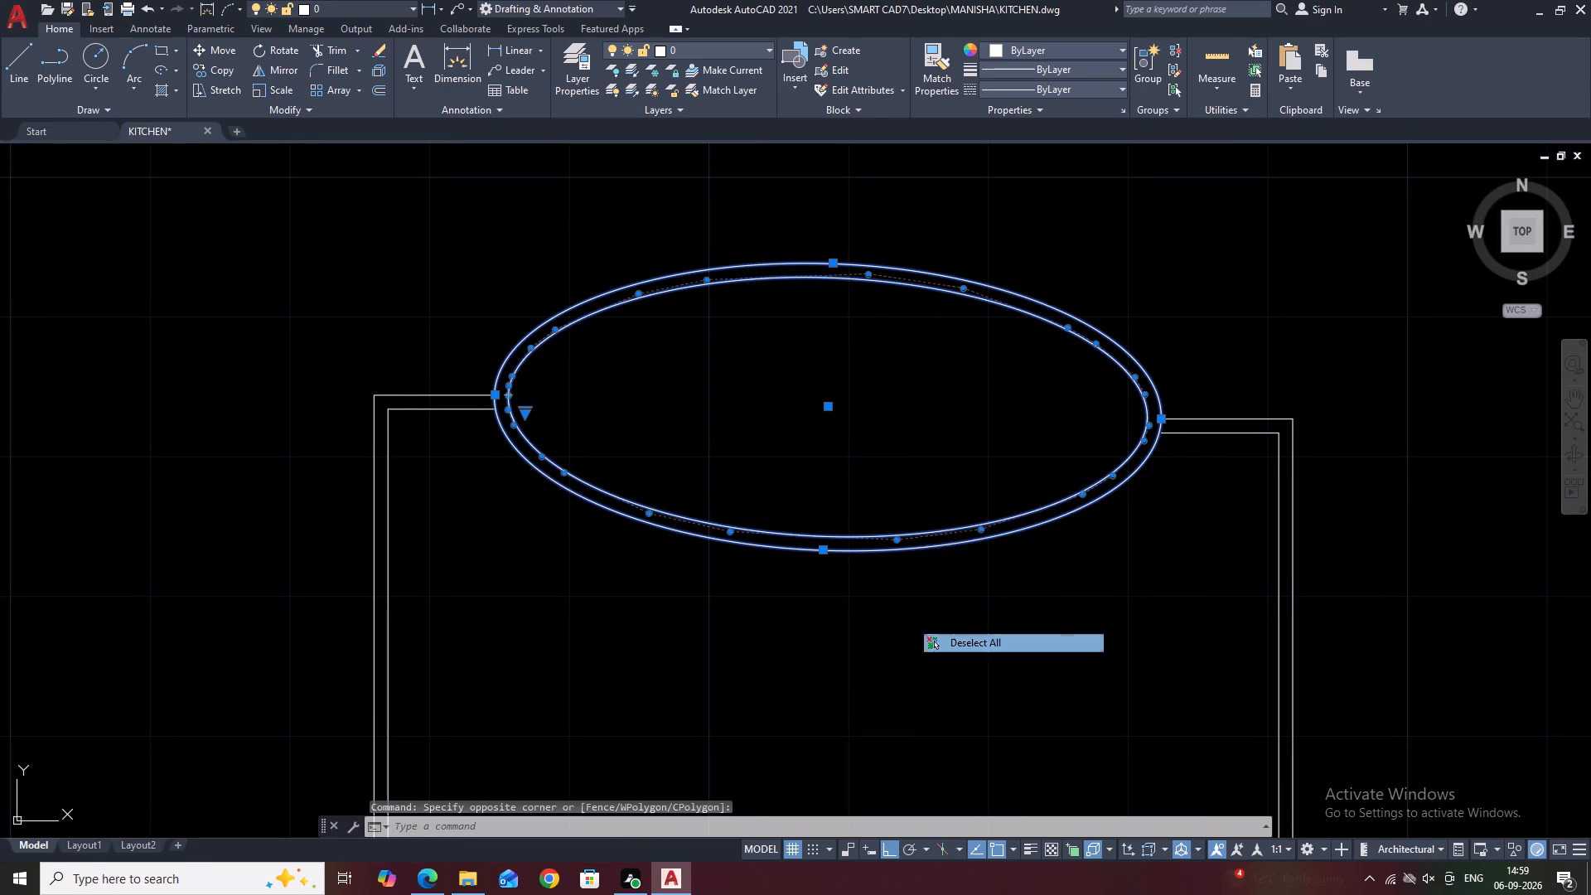
Review the whole sink elevation alongside the neighbouring kitchen elevation.
middle_drag(1064, 262, 1059, 300)
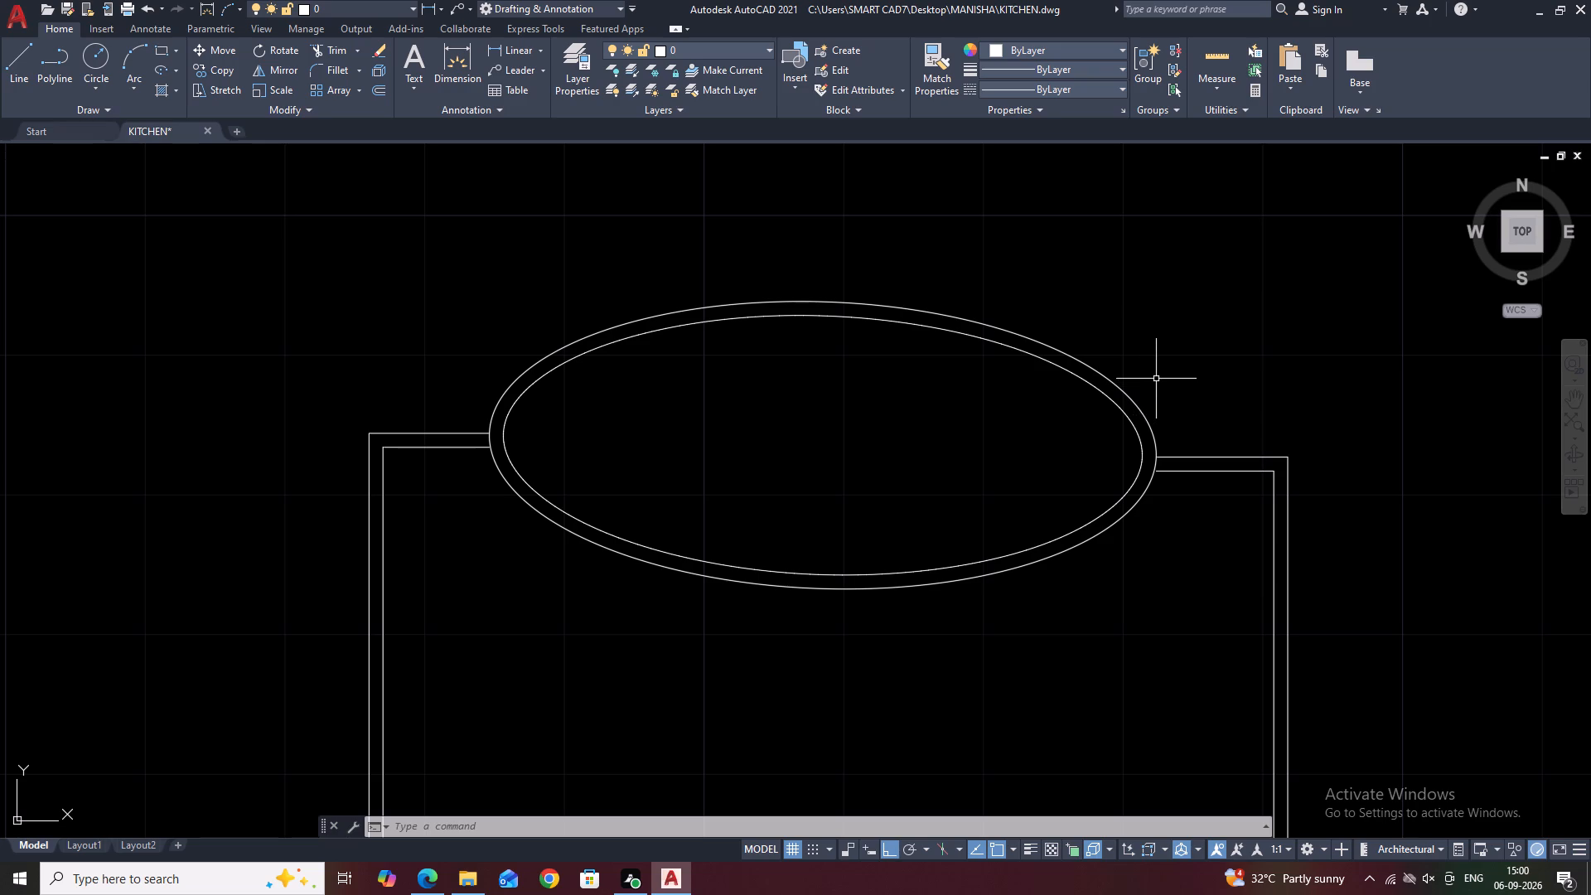
scroll(1129, 355, down, 6)
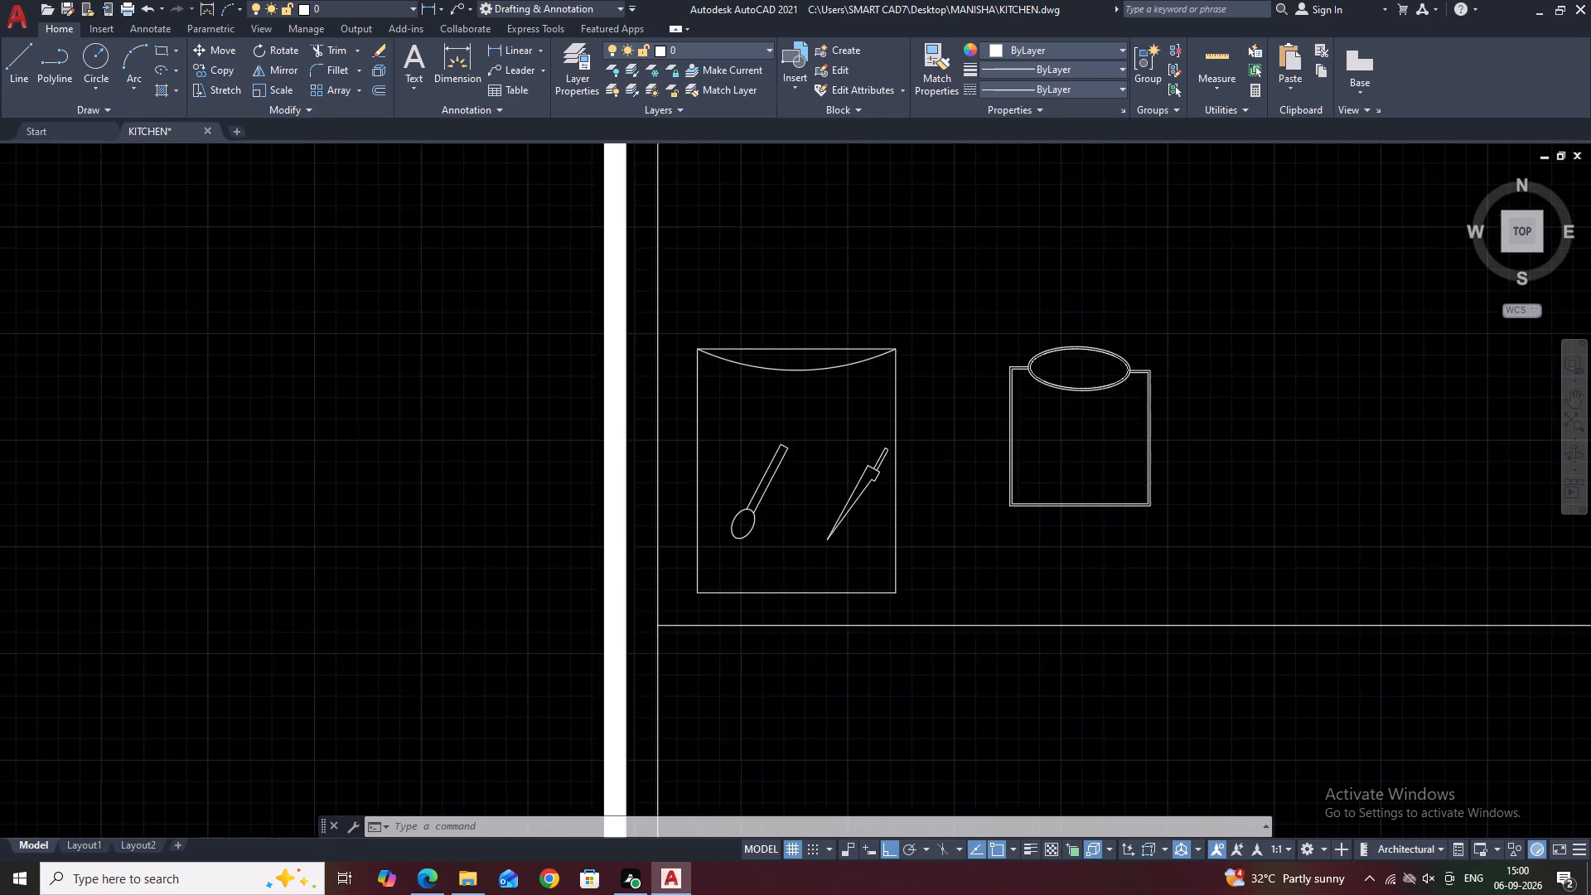
scroll(1125, 351, down, 4)
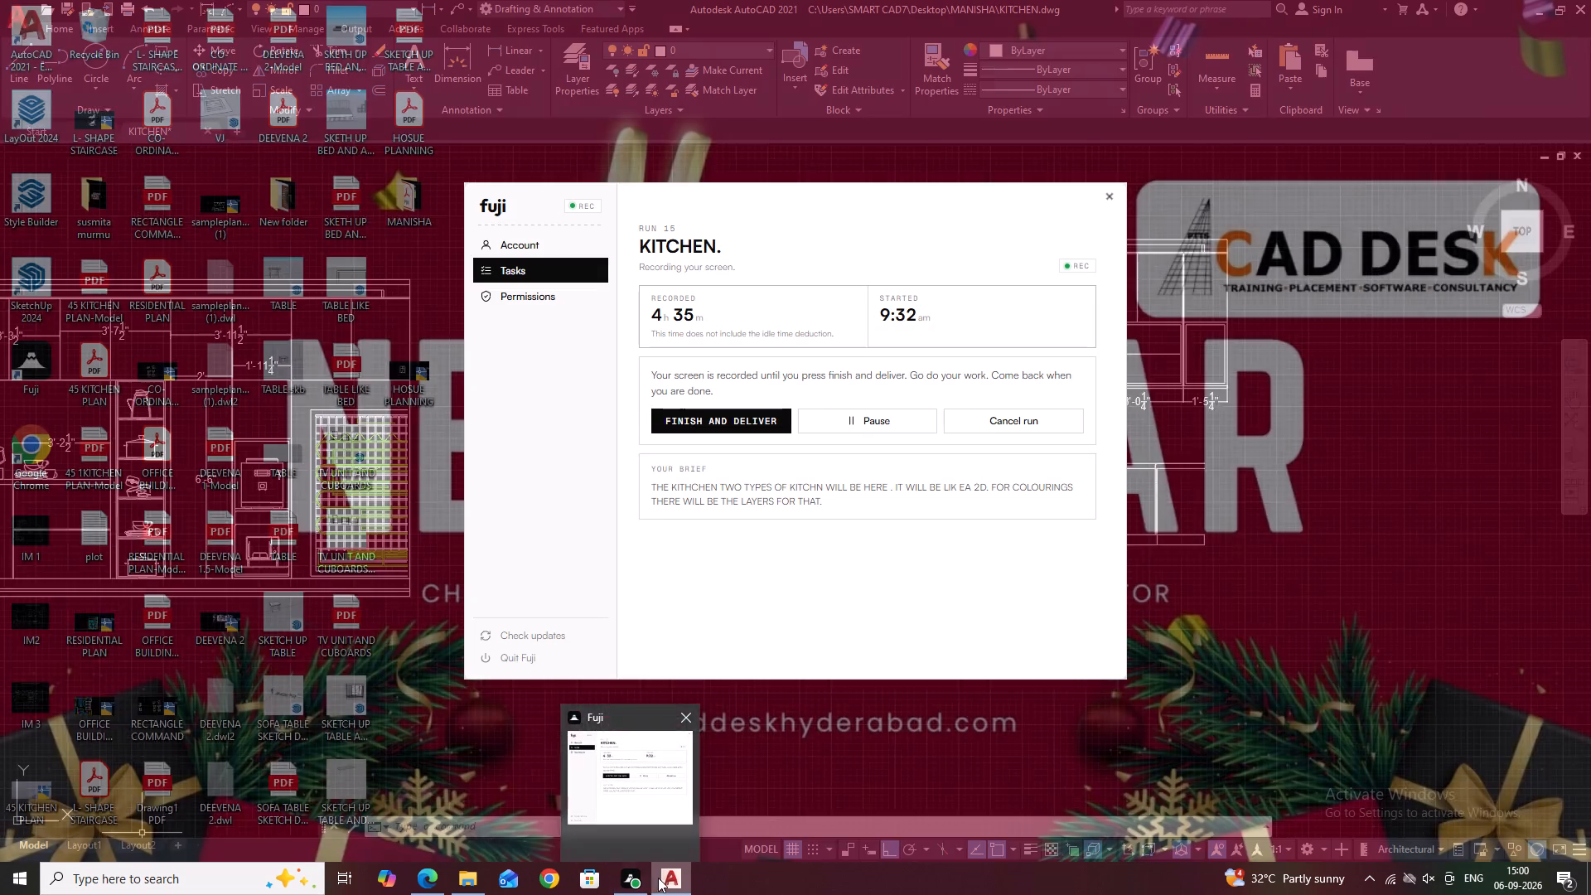
middle_drag(955, 524, 776, 573)
middle_drag(1042, 643, 870, 604)
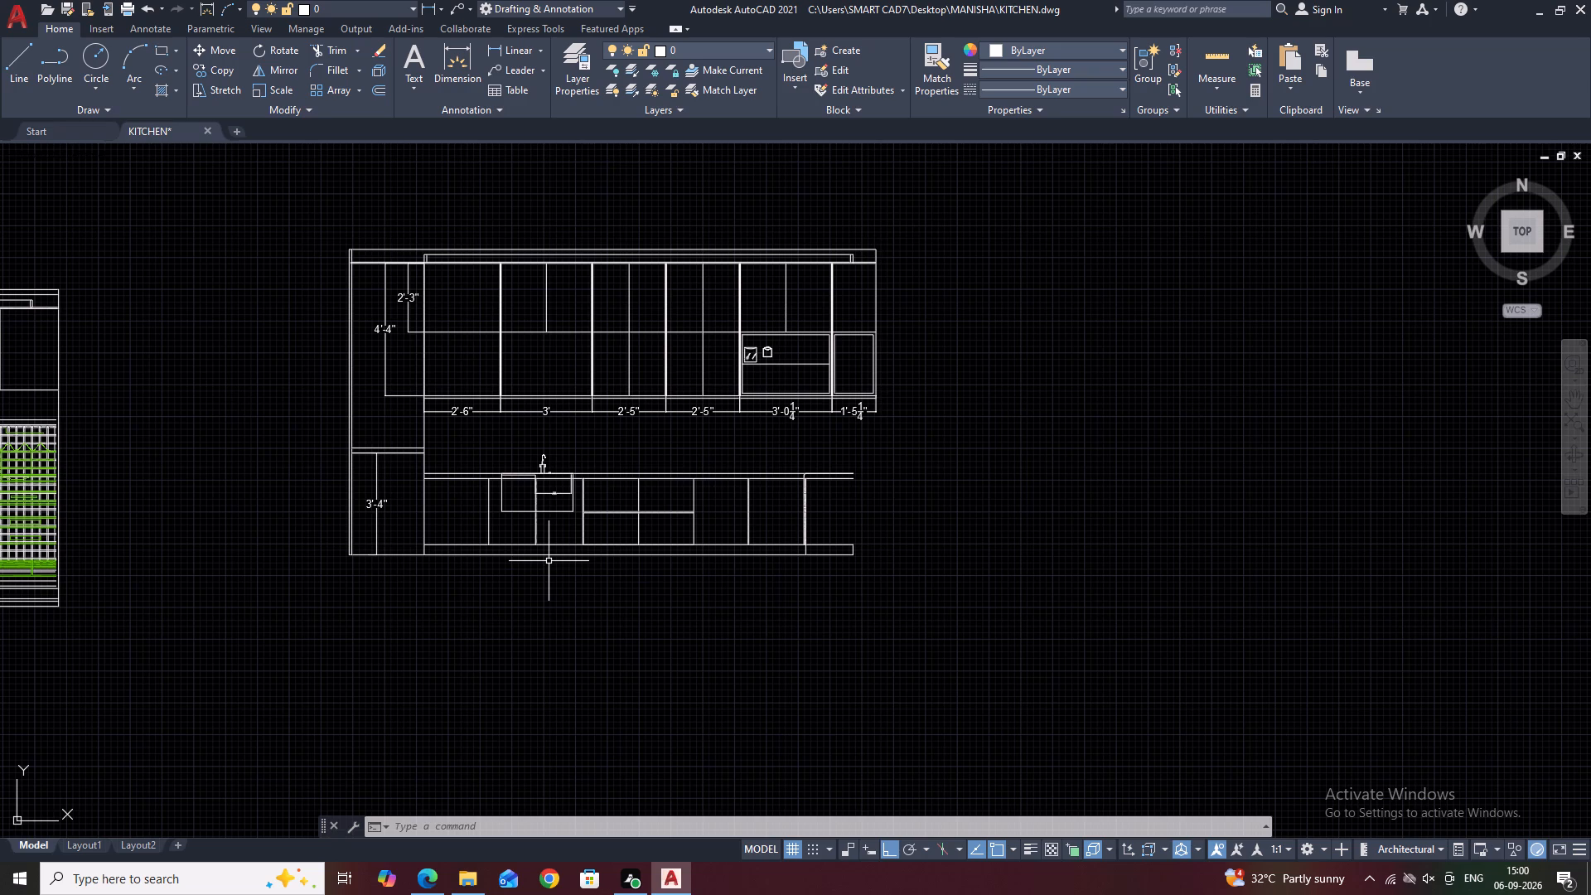
scroll(538, 575, down, 2)
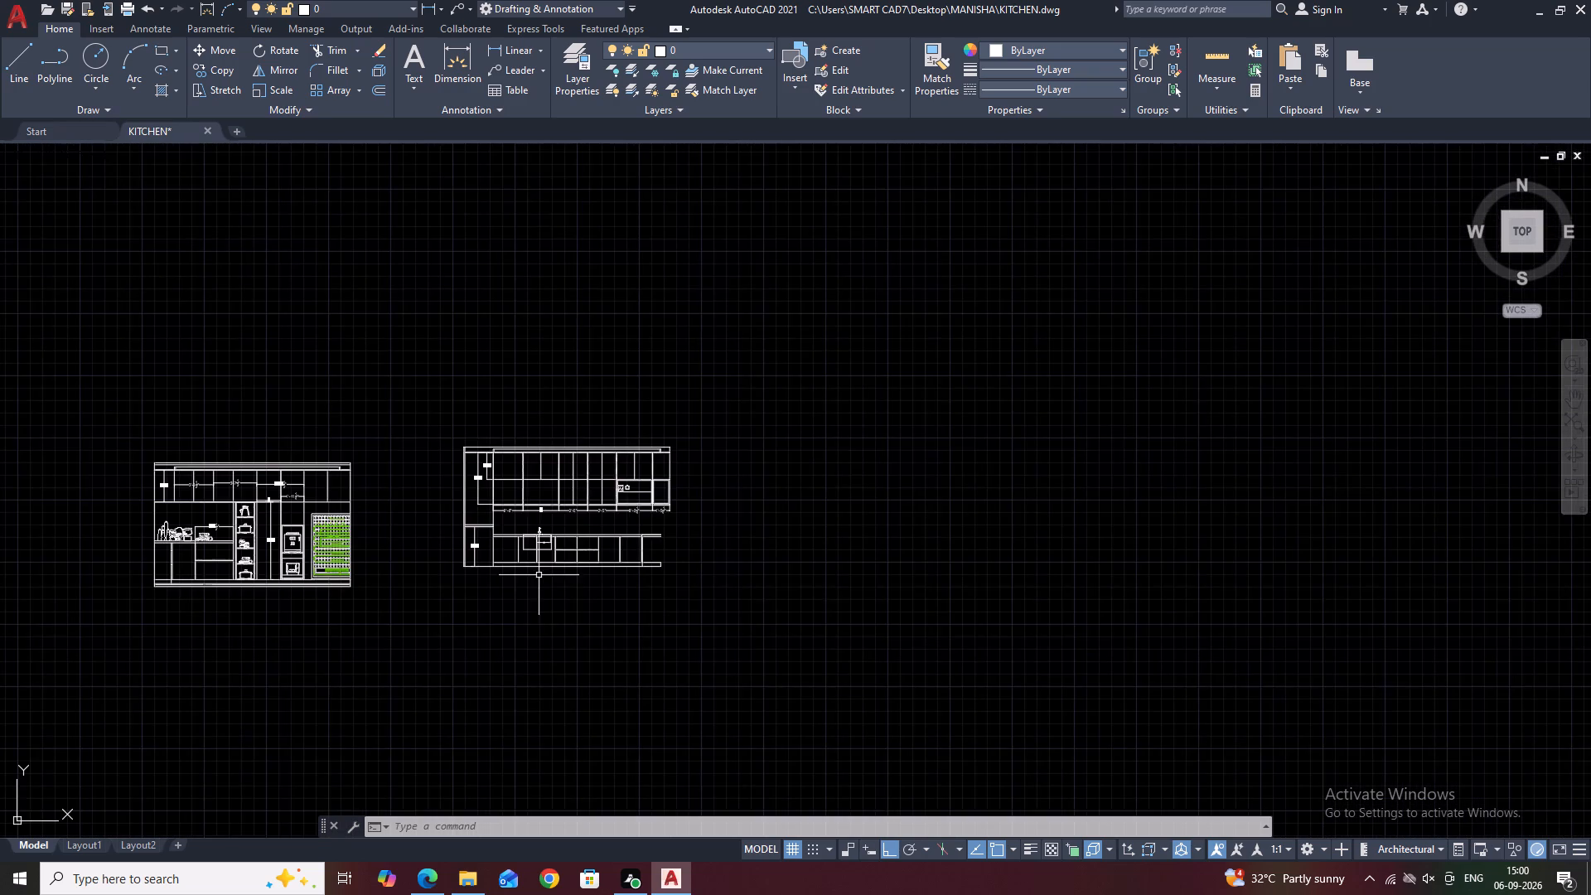
middle_drag(493, 589, 580, 554)
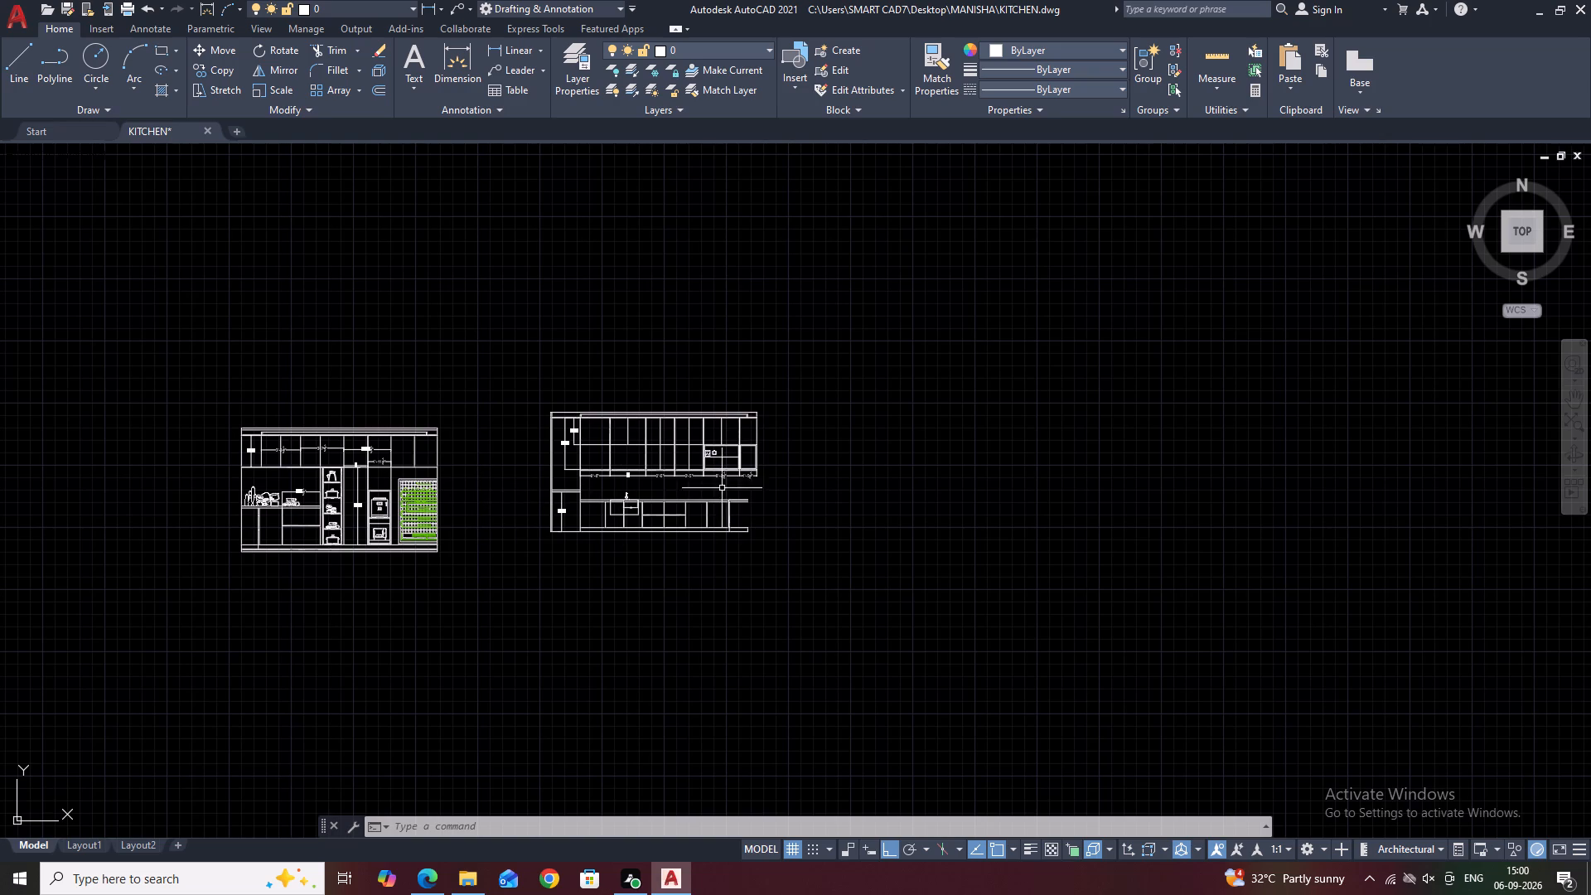
middle_drag(773, 487, 803, 541)
scroll(646, 541, up, 2)
middle_drag(1048, 518, 981, 438)
scroll(981, 438, up, 1)
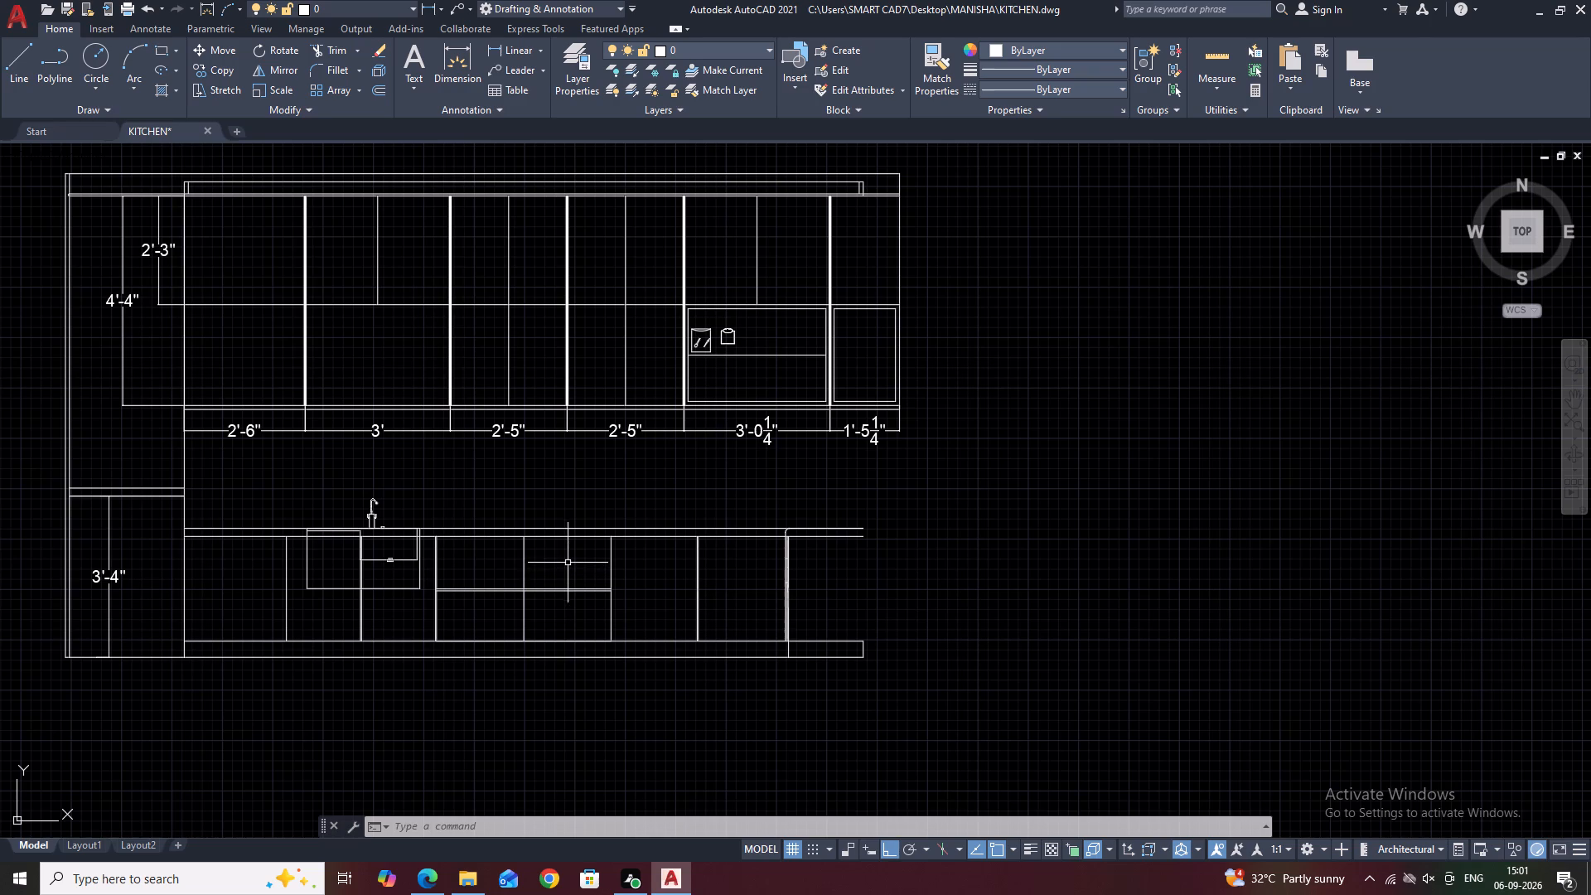
Erase the utensil container with its spoon and knife, plus the second container, from the inset frame above the 3'-0 1/4" dimension.
scroll(807, 336, up, 3)
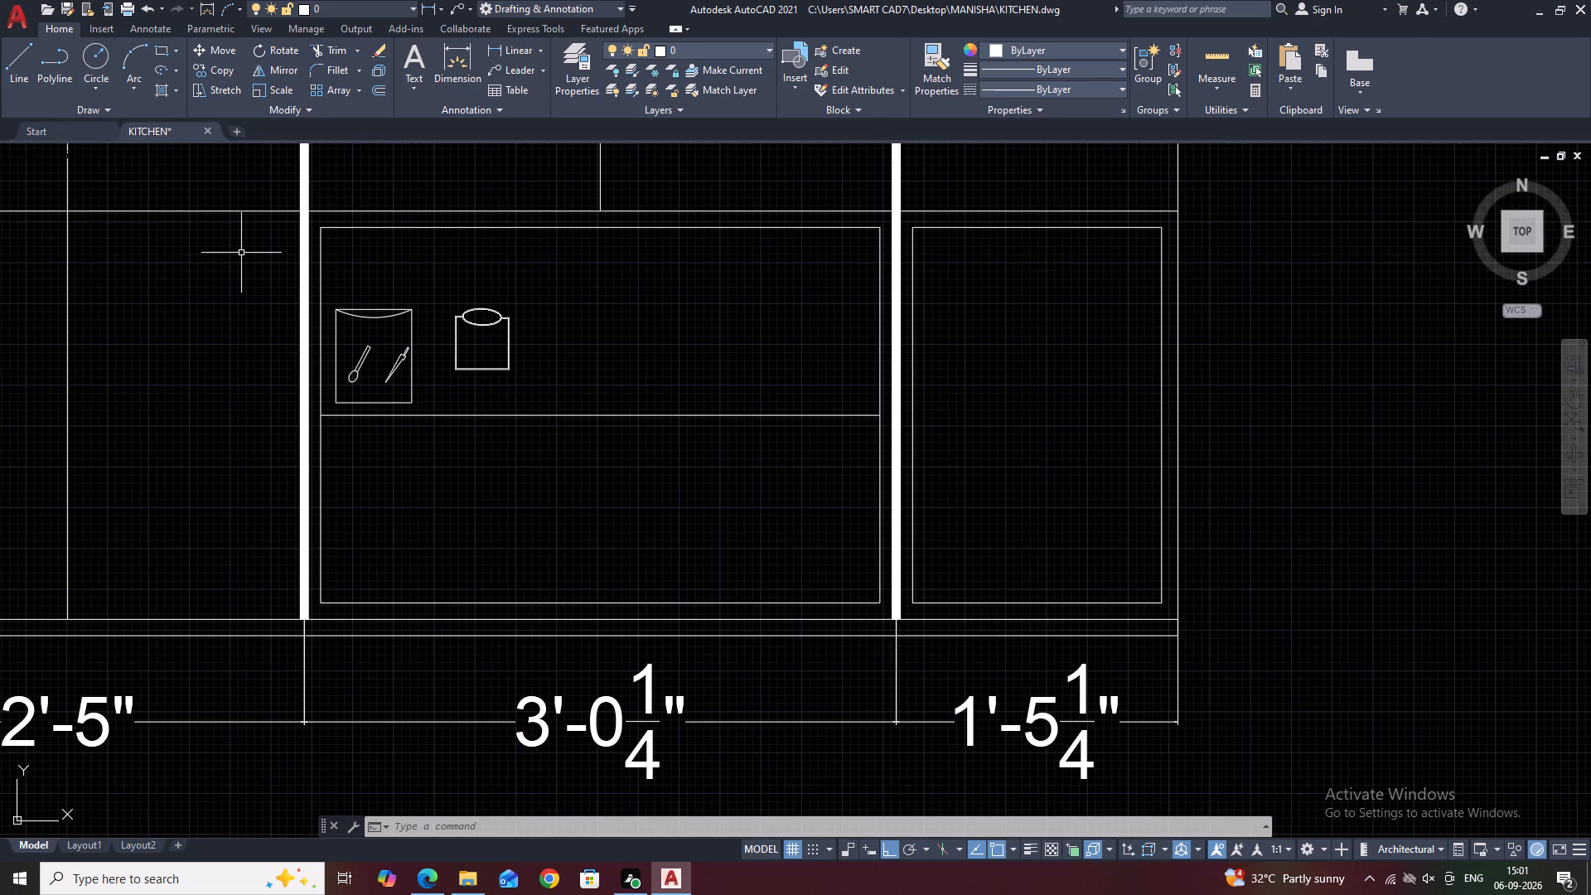
click(244, 253)
click(588, 491)
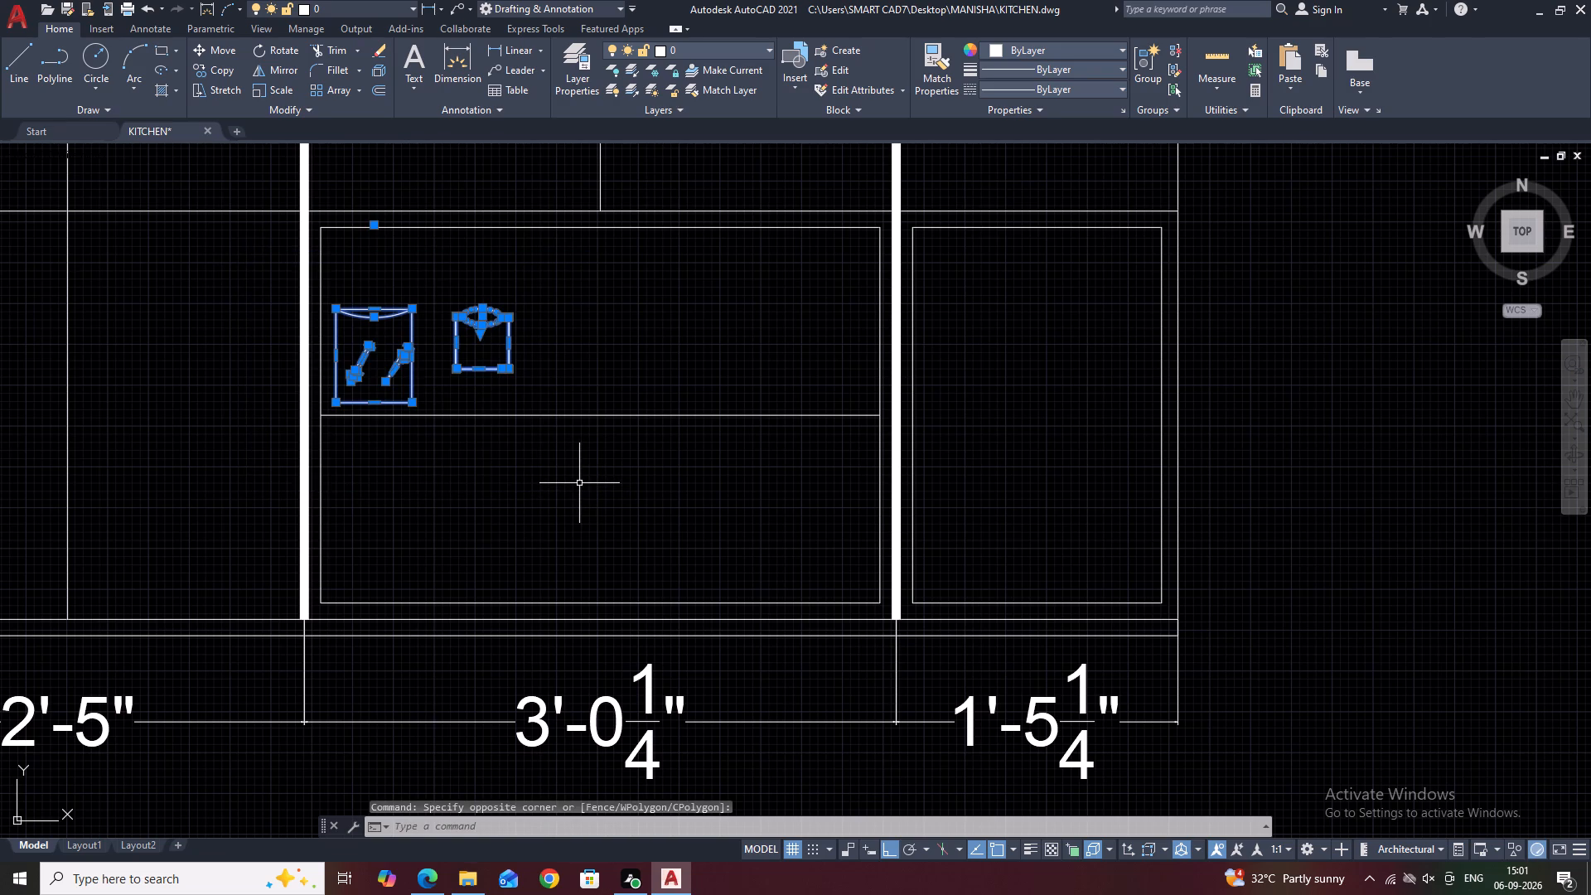
key(Delete)
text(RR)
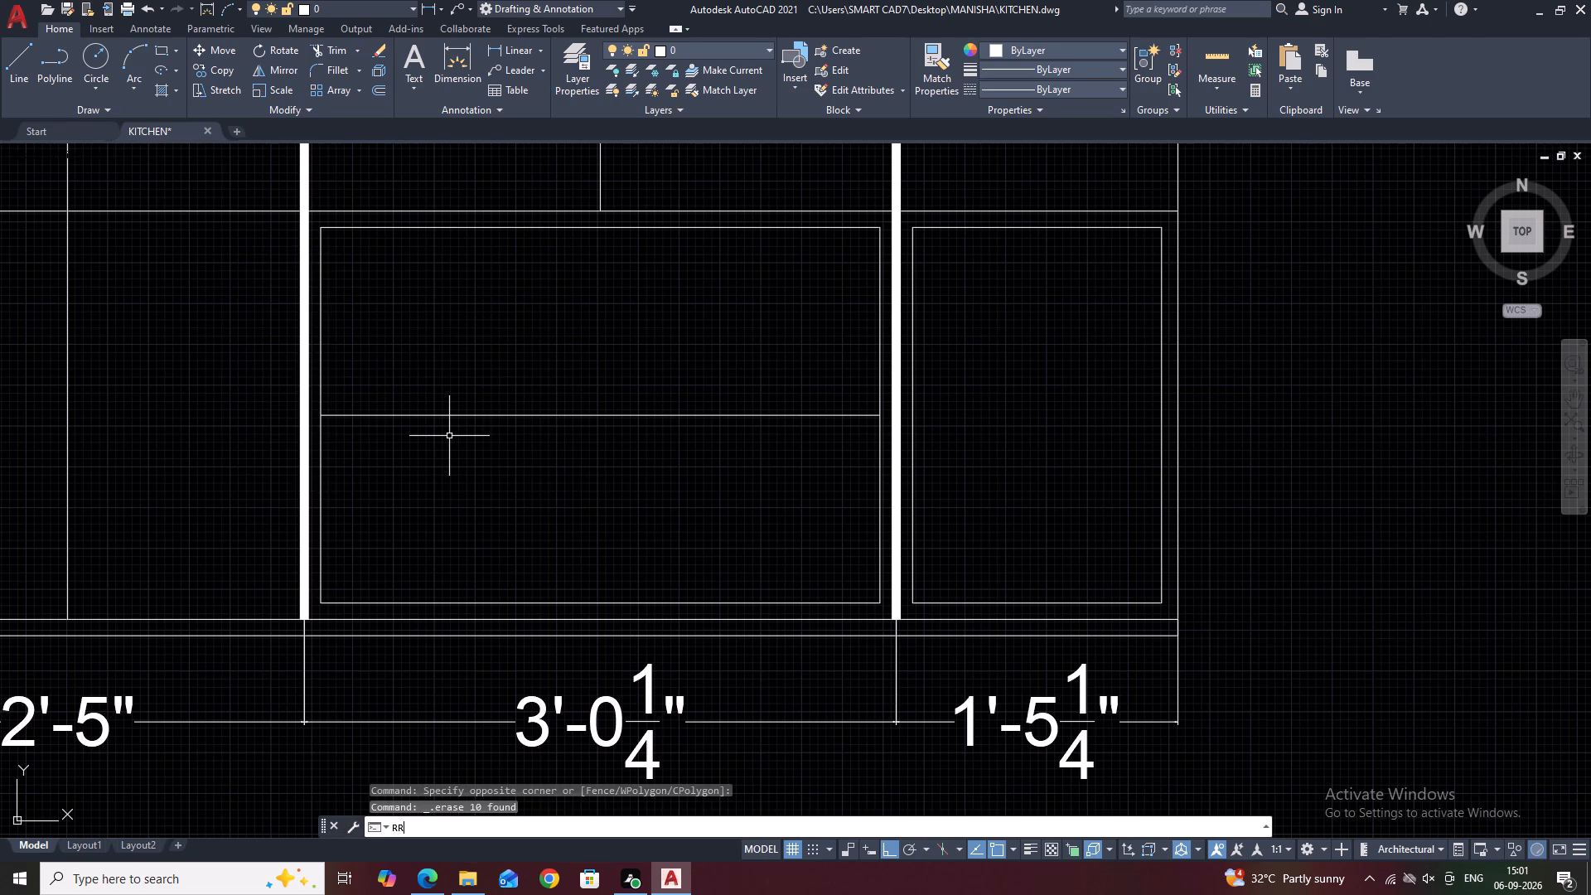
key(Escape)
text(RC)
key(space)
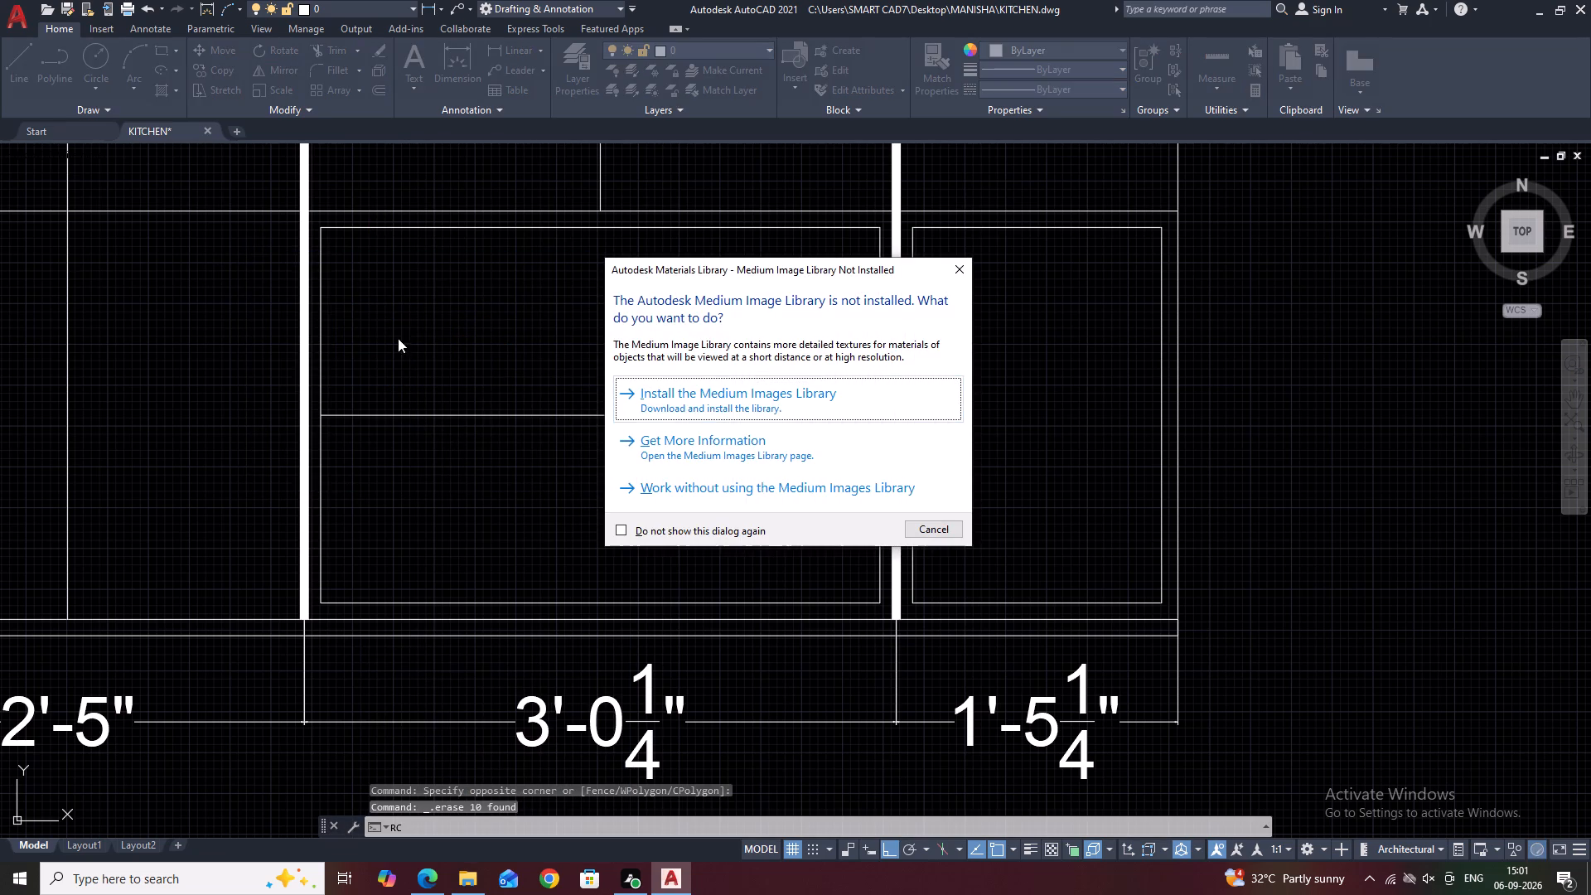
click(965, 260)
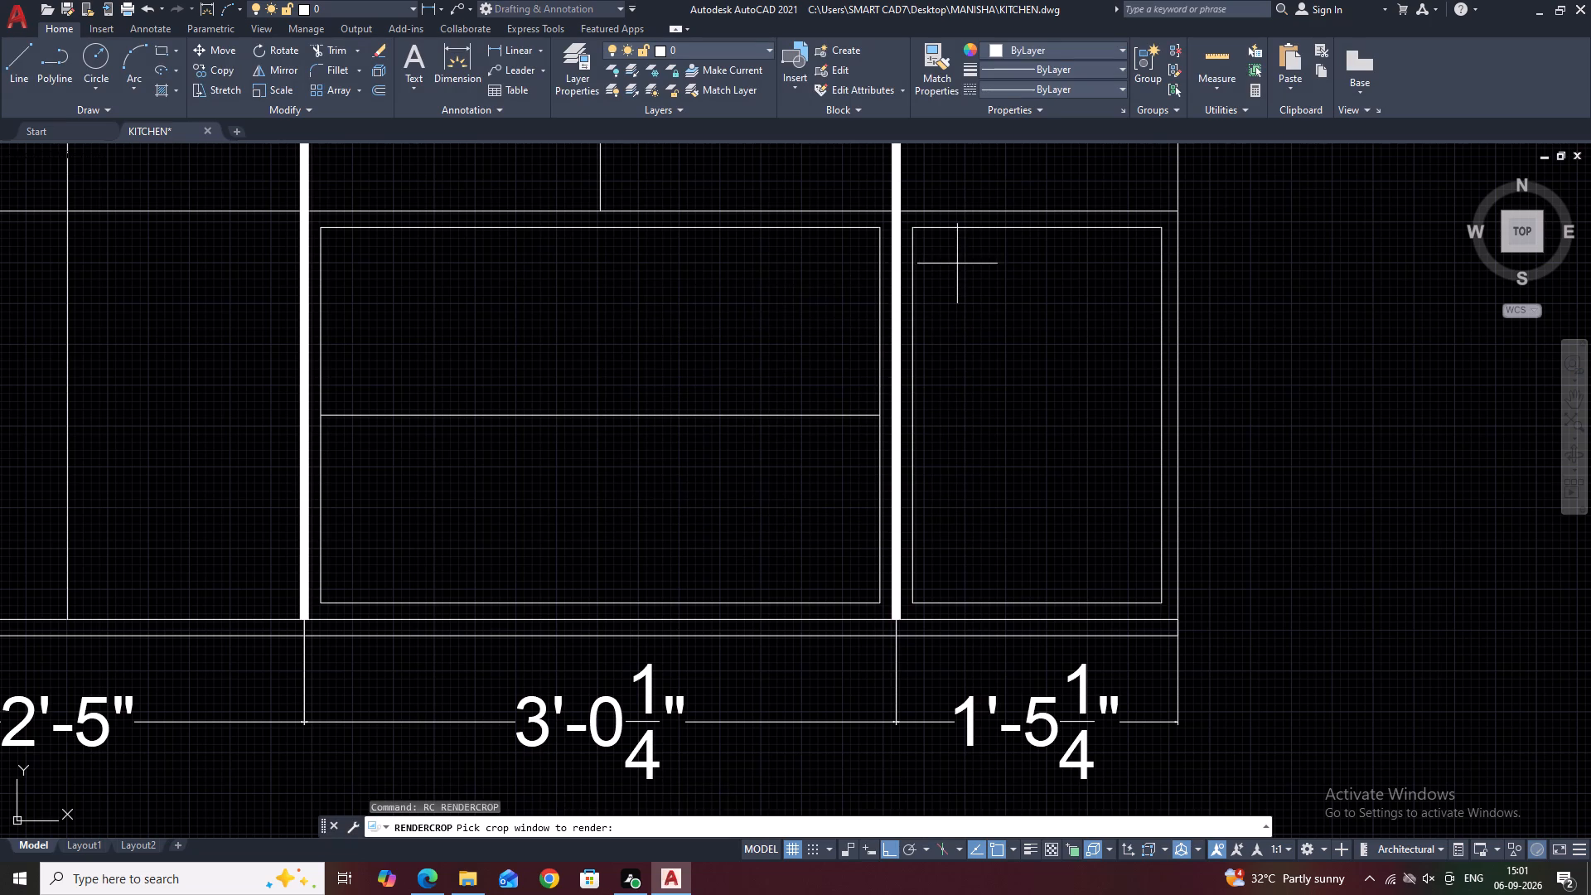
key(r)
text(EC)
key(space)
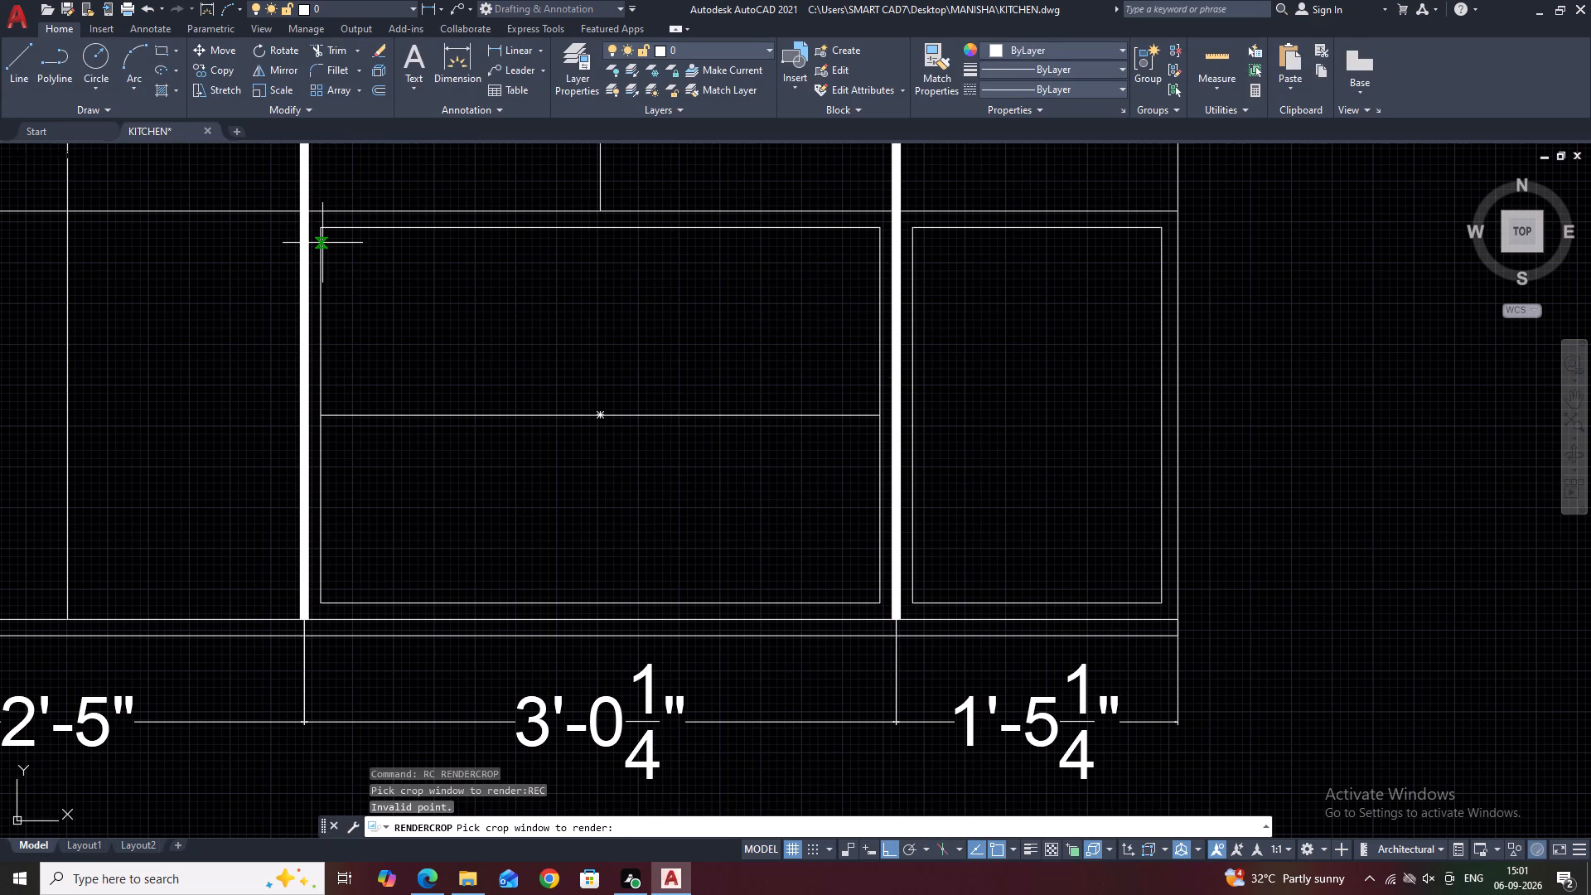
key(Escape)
Draw a horizontal line across the full width of the 3'-0 1/4" inset frame, just below its top edge.
key(l)
key(space)
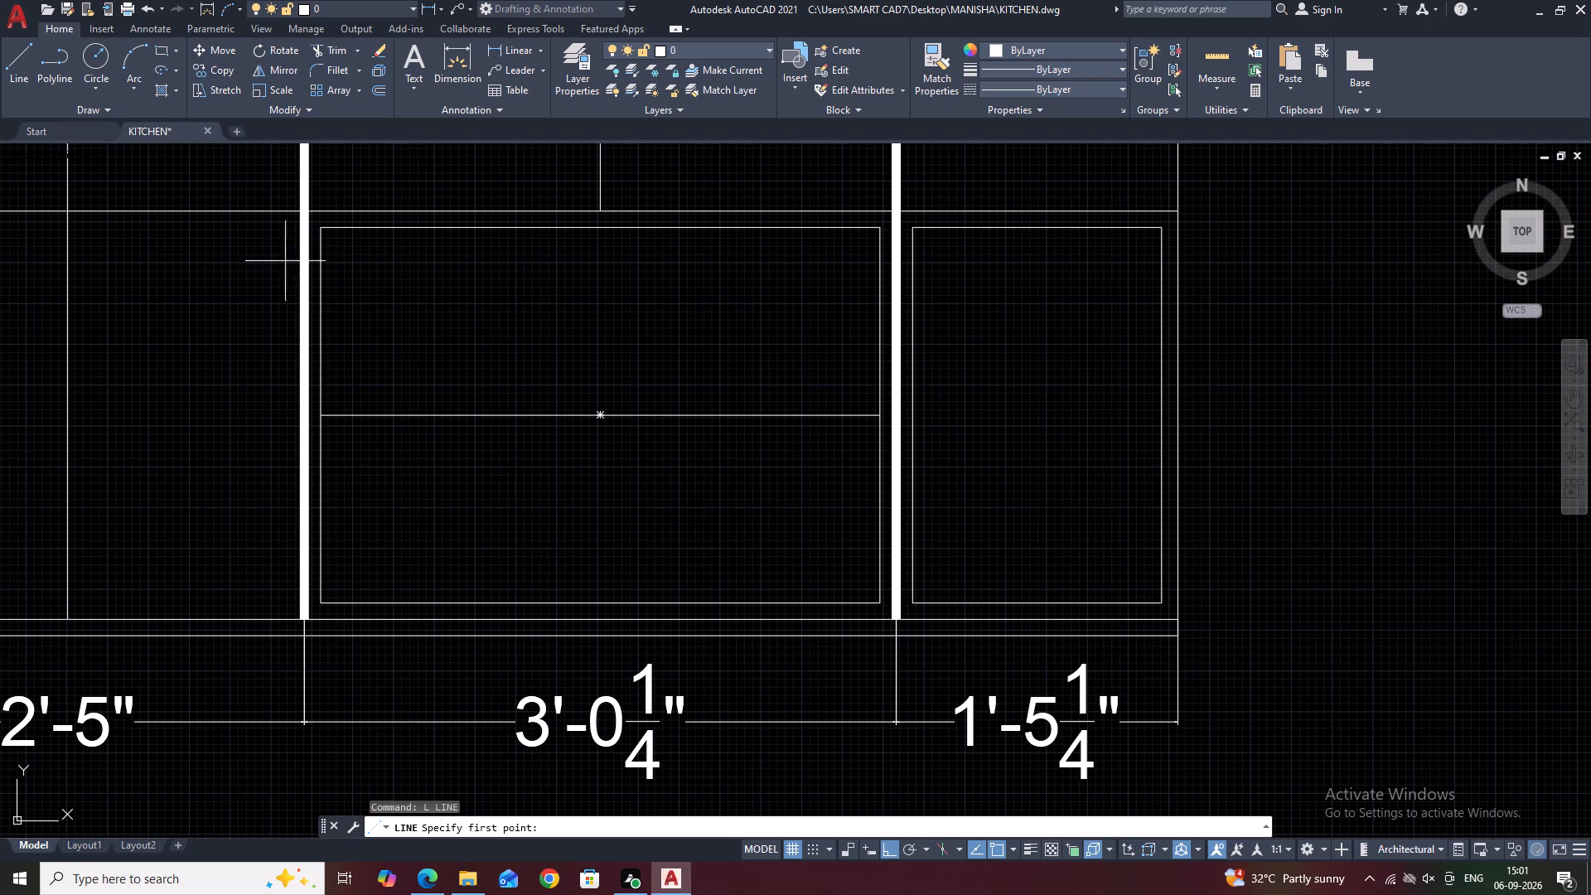
click(319, 249)
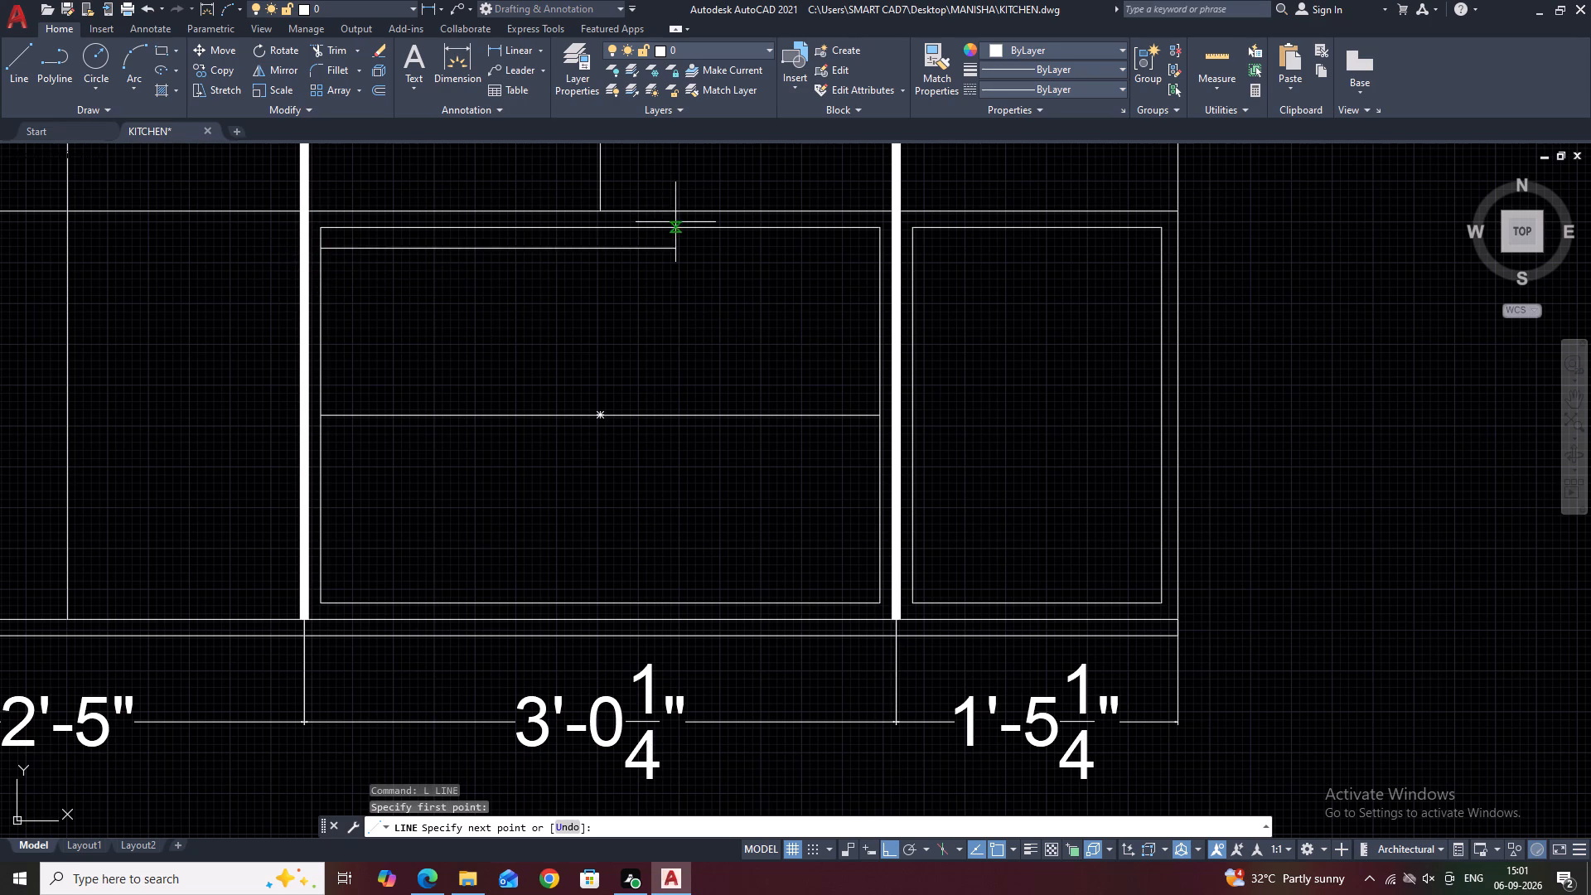
click(879, 248)
key(Escape)
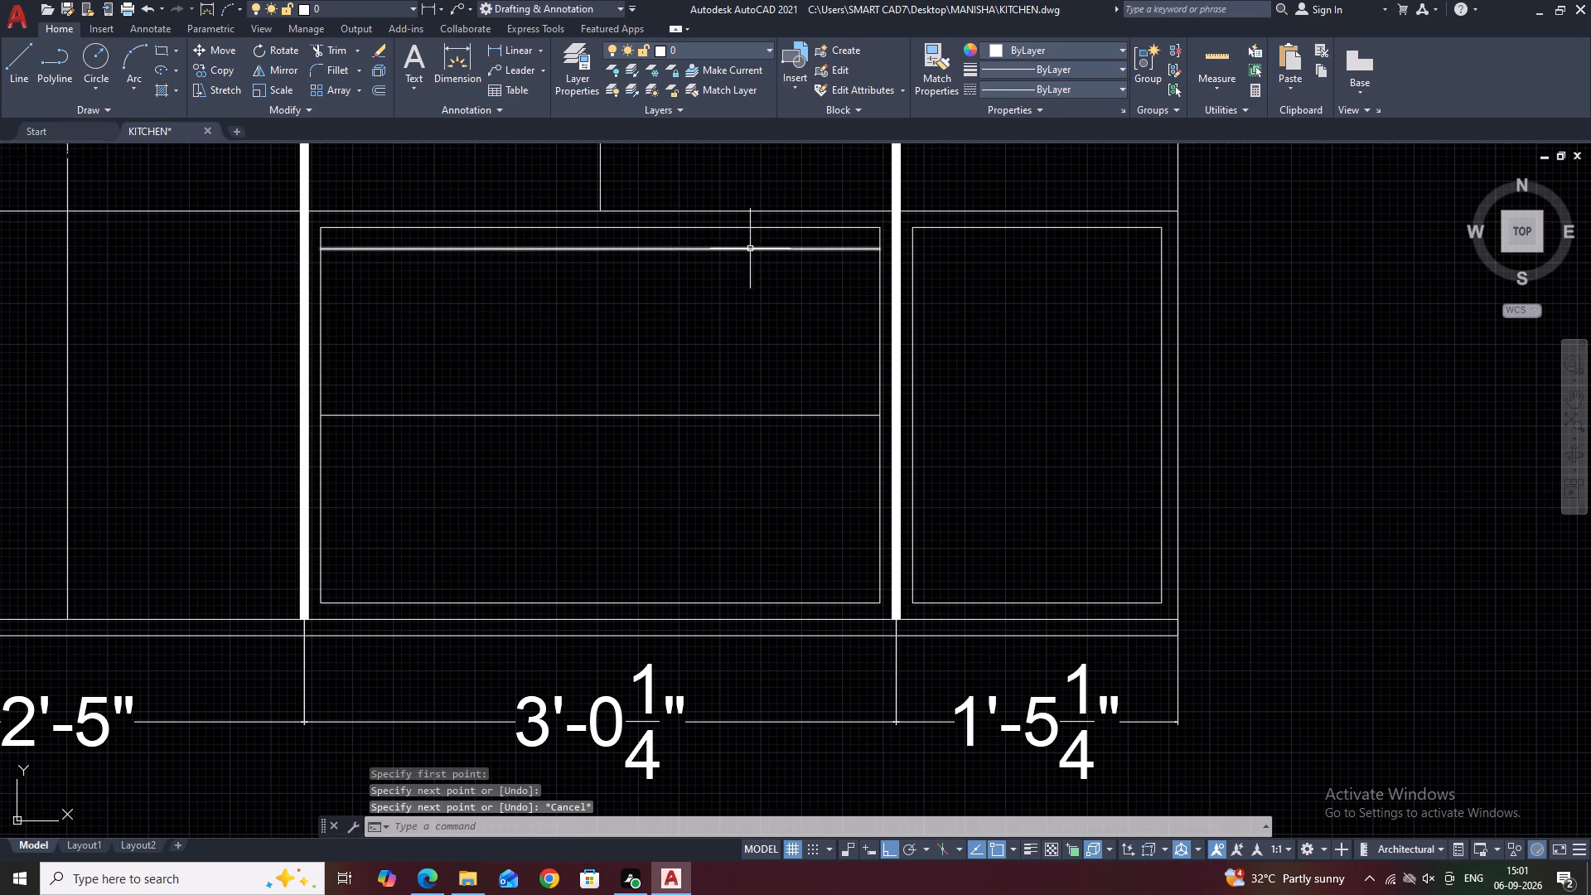
Fillet both top corners of the 3'-0 1/4" inset frame with a 1/2" radius.
key(f)
key(space)
text(R)
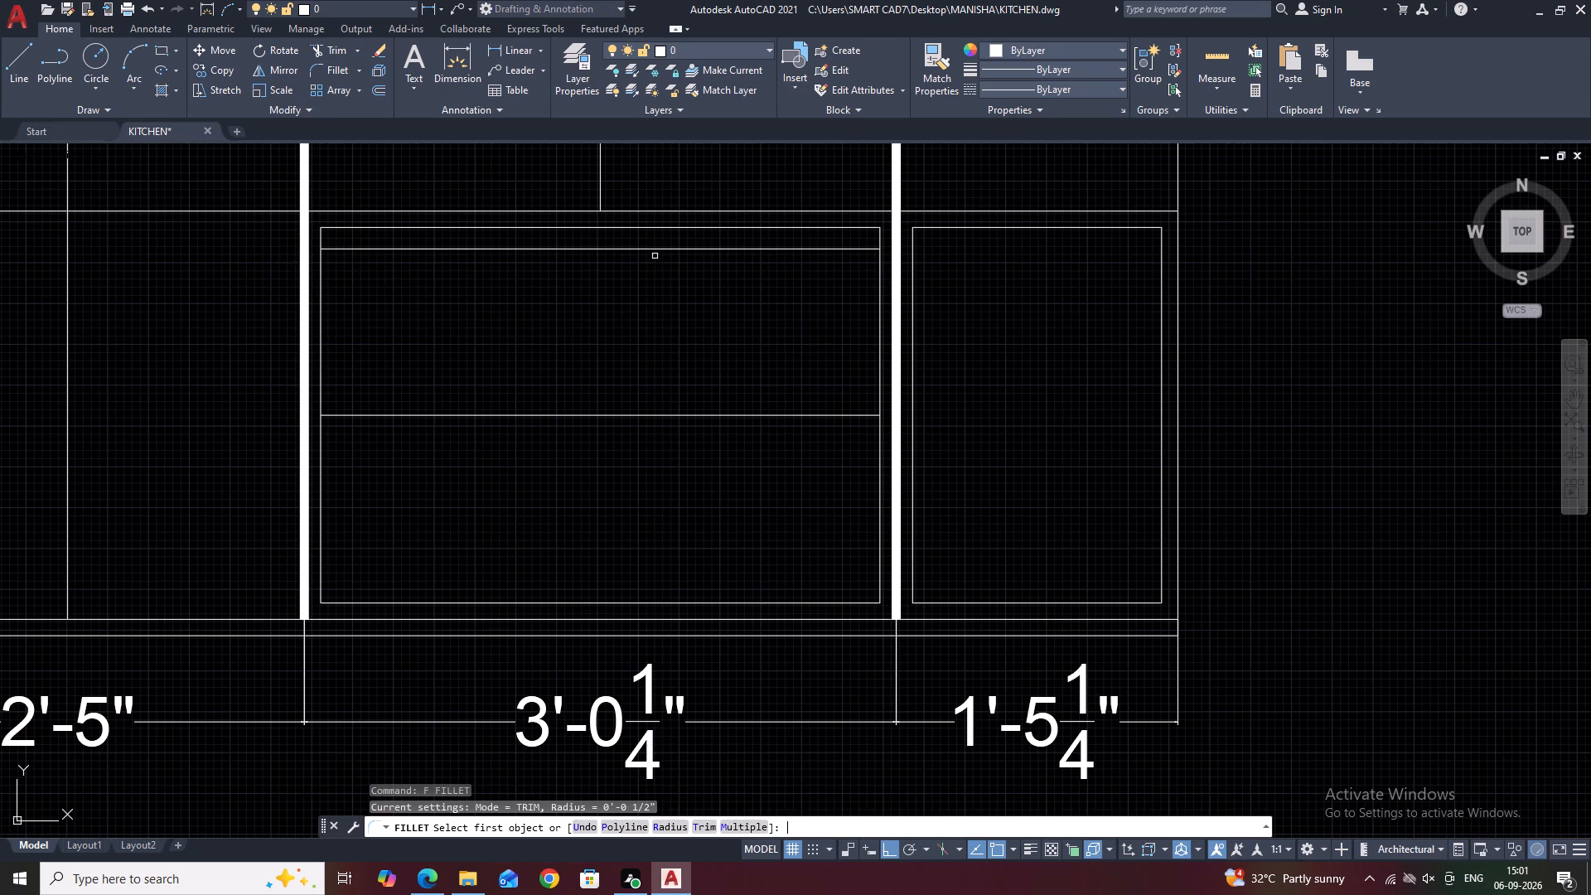
key(space)
key(space)
click(440, 229)
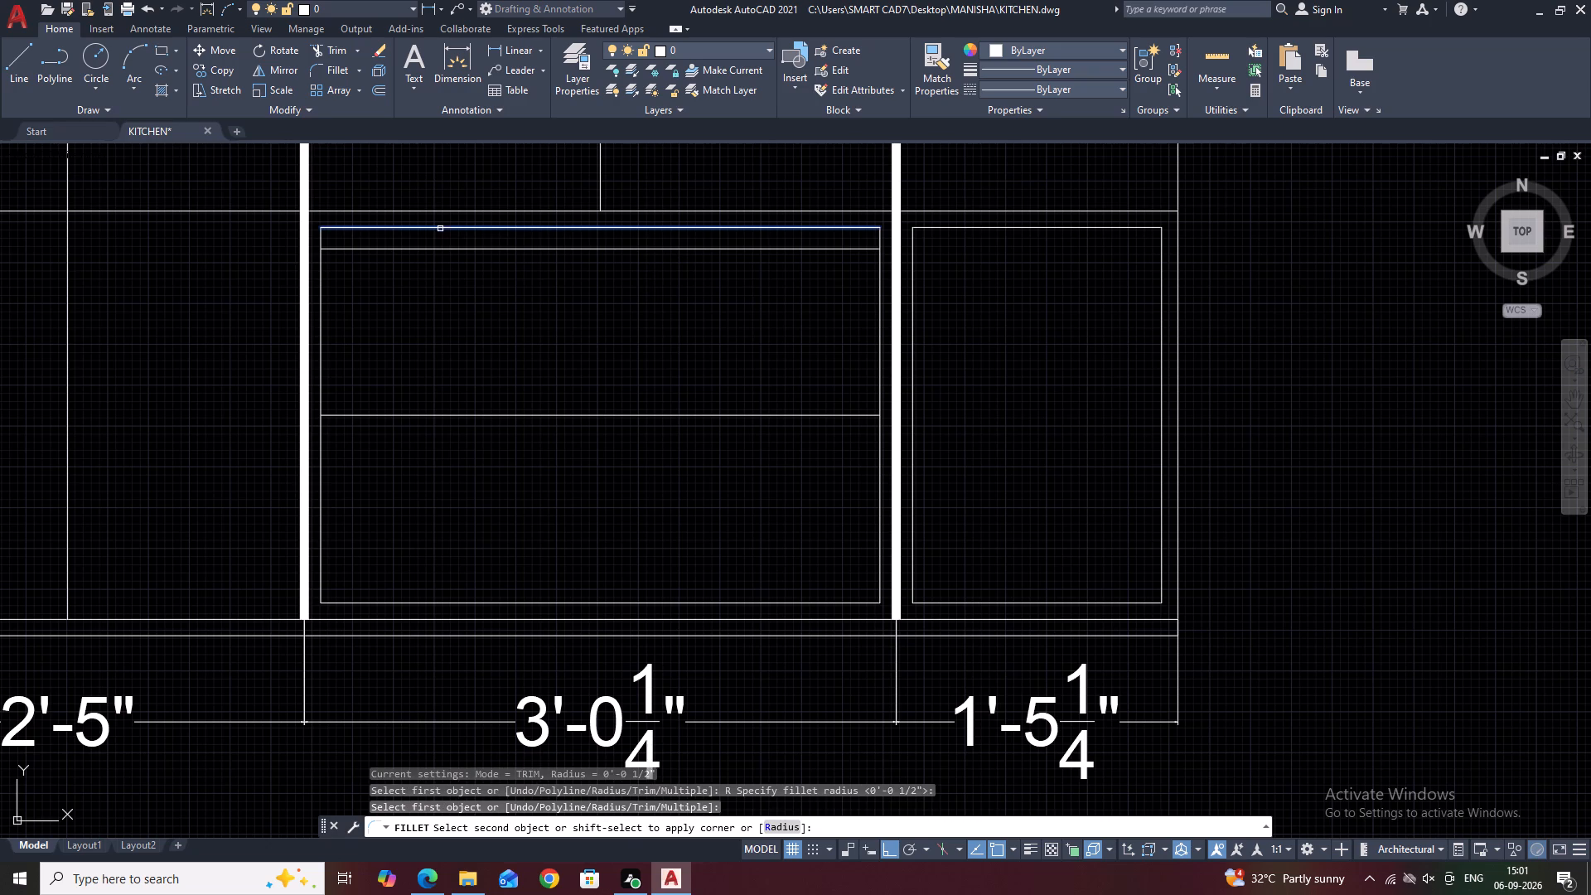
click(322, 239)
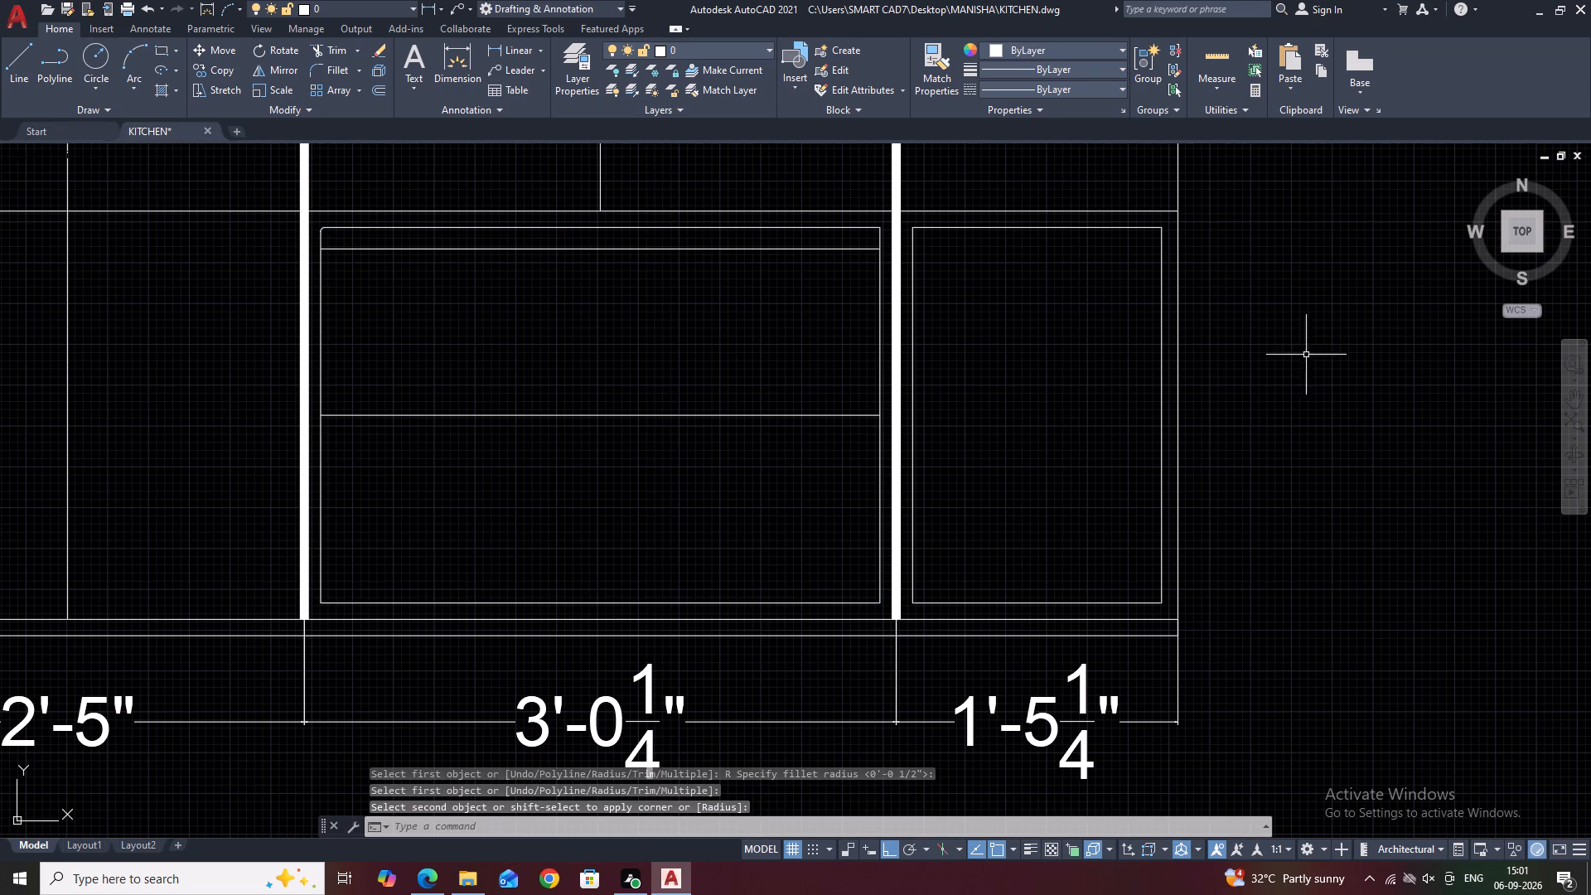
key(space)
click(869, 230)
click(880, 239)
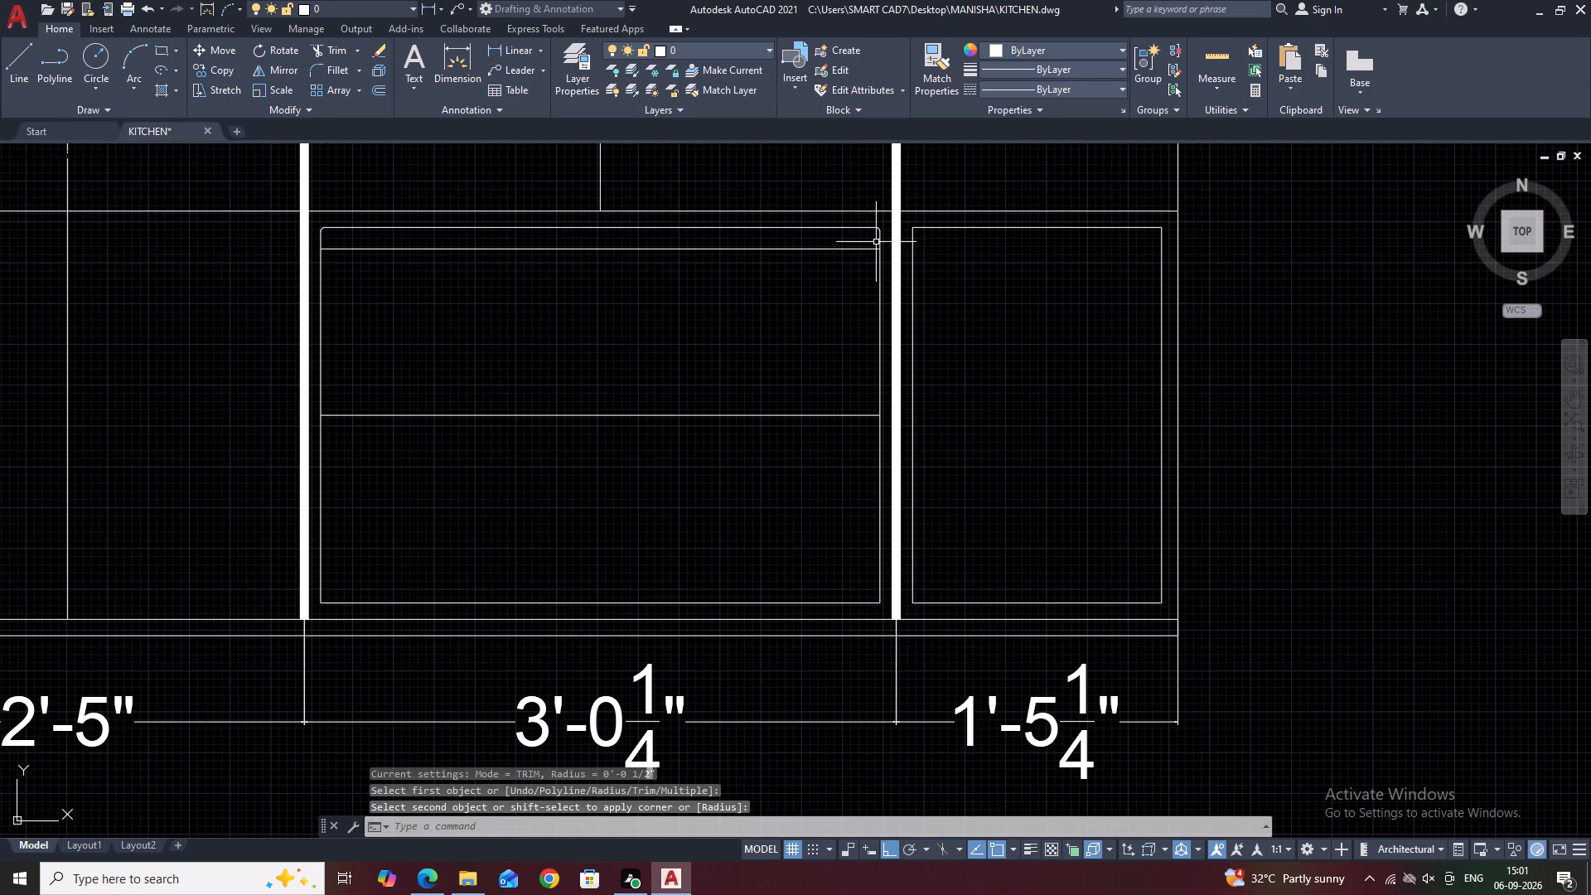
key(Escape)
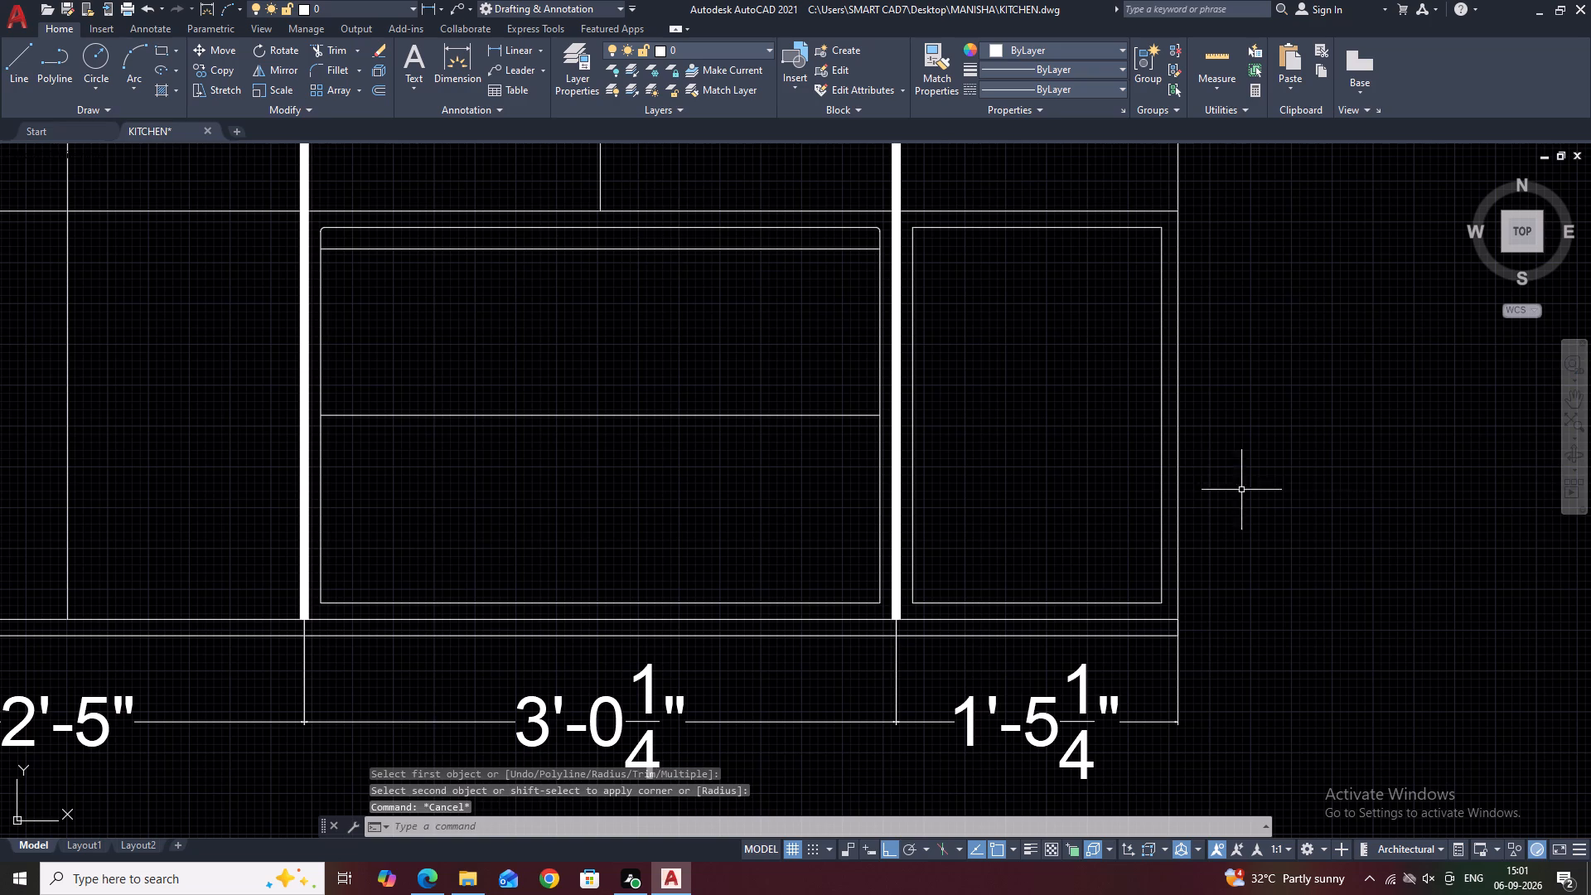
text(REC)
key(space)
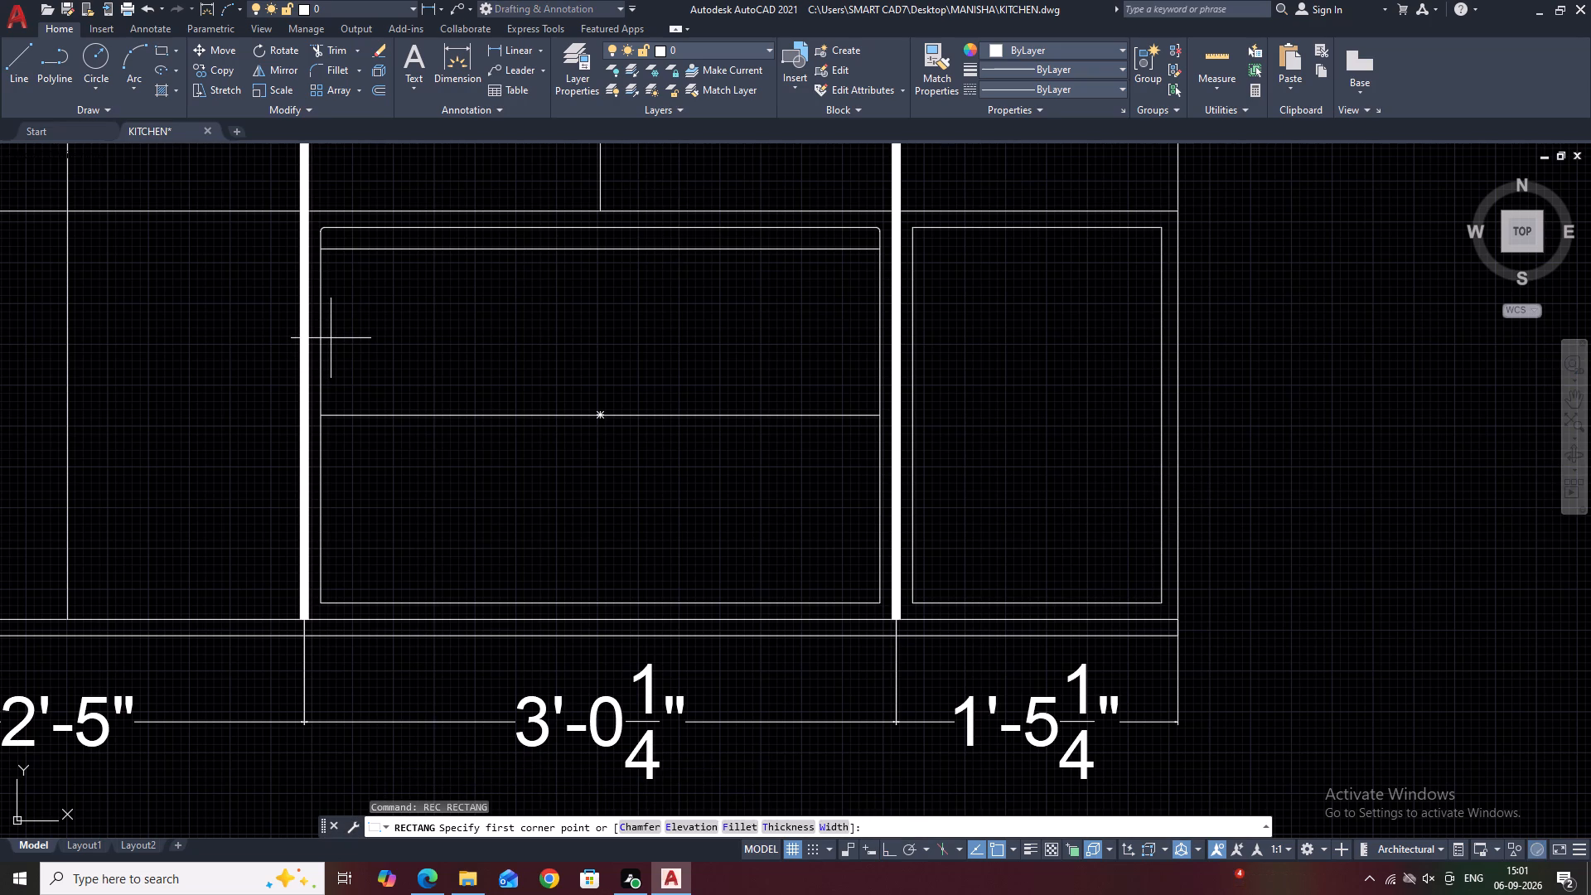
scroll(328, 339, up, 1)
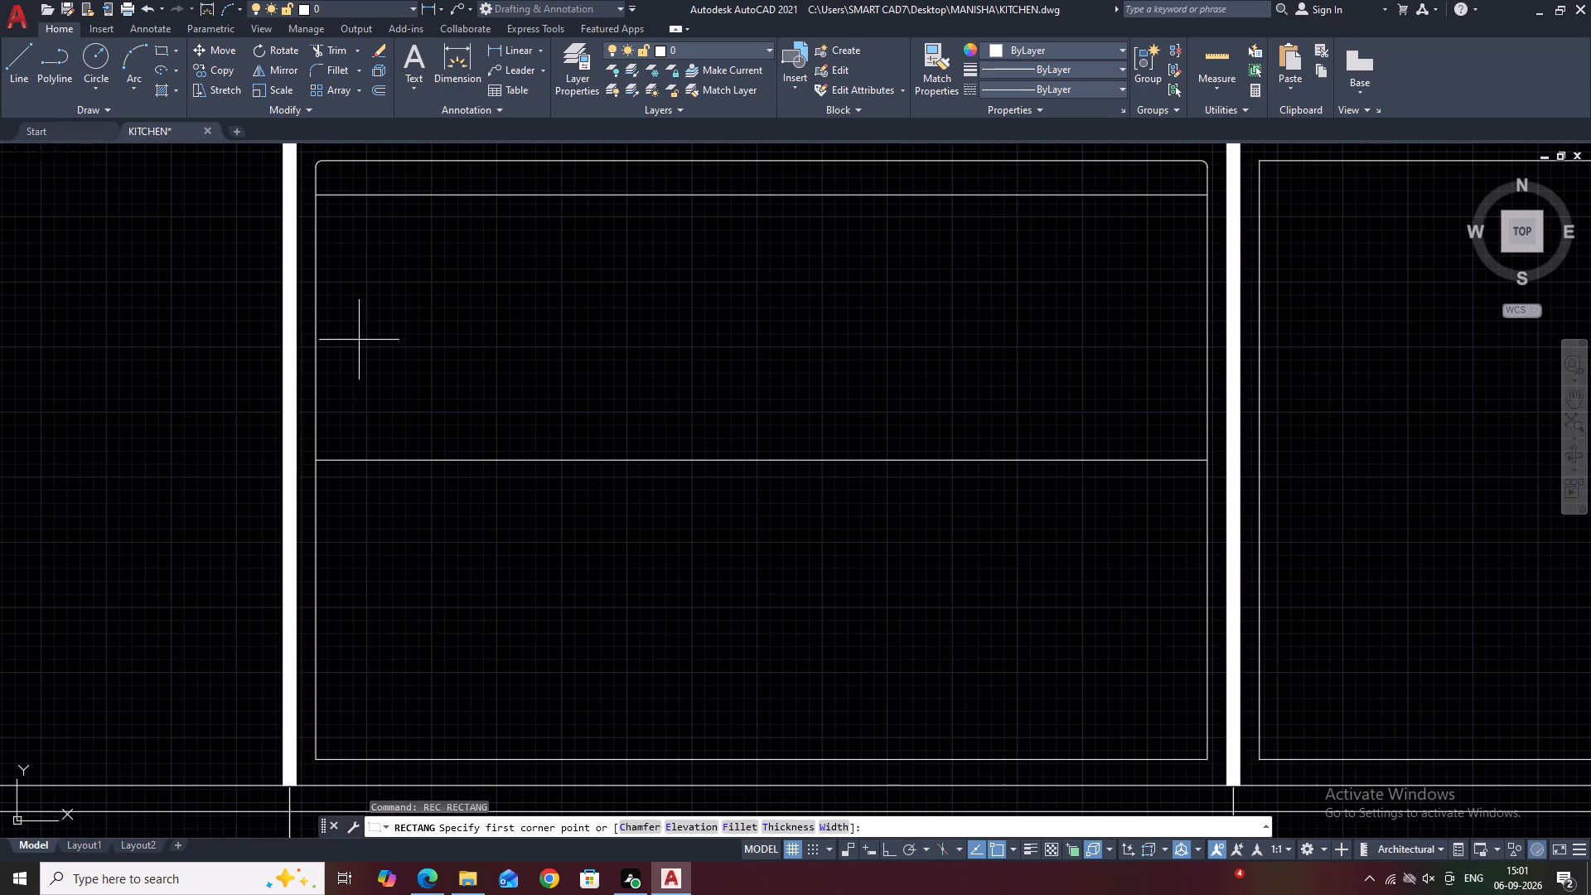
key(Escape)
Offset the inset frame's middle horizontal line by 0.25 both upward and downward.
click(418, 433)
click(375, 493)
key(o)
key(space)
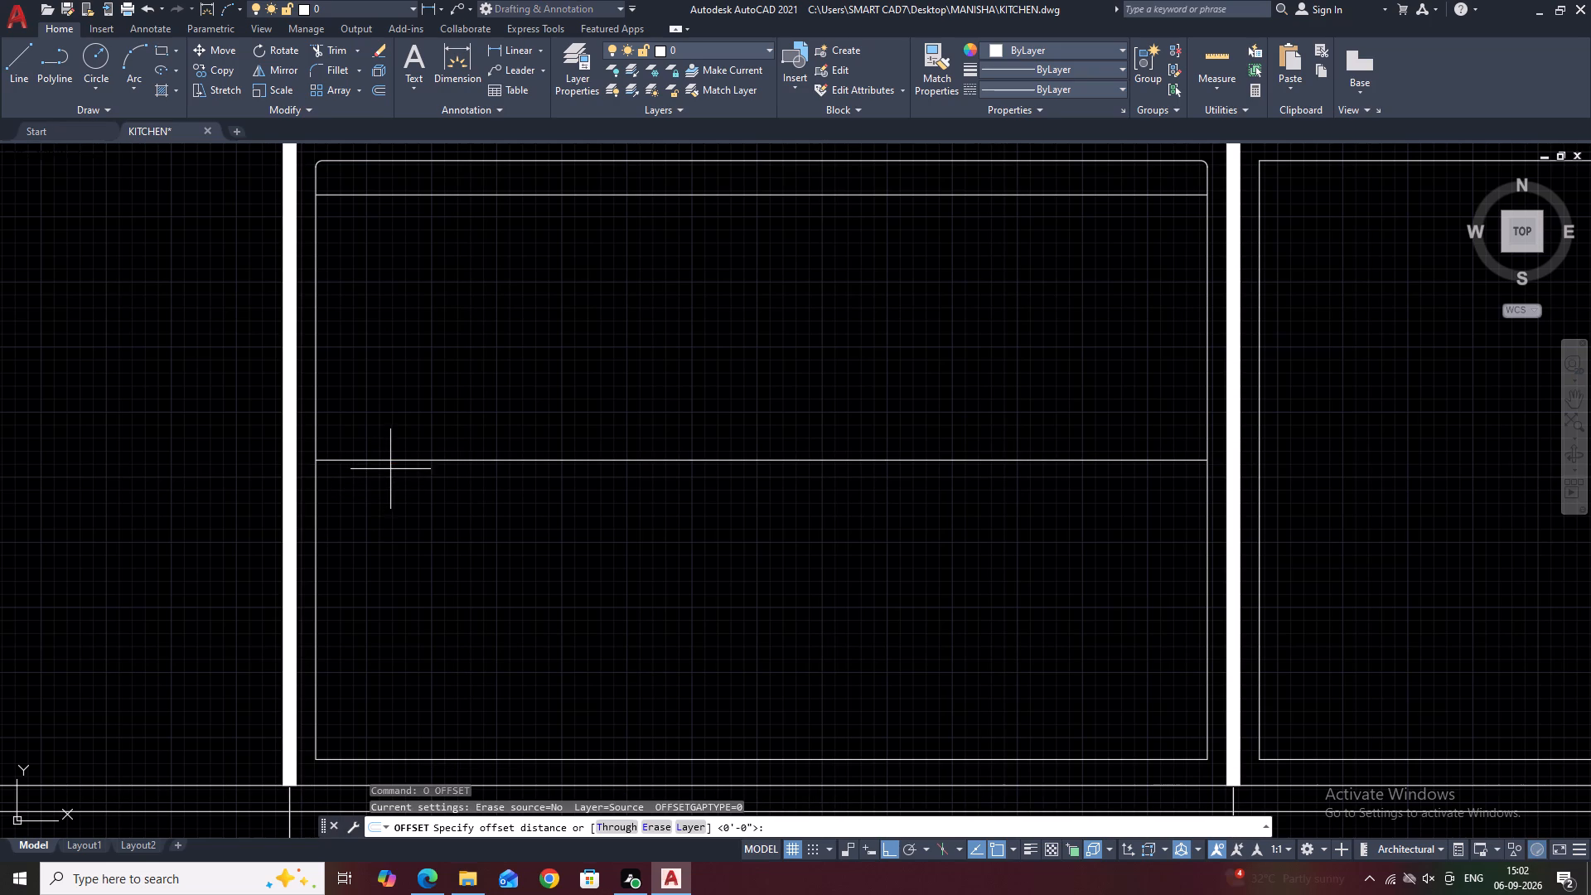
key(0)
key(period)
key(2)
text(5)
key(space)
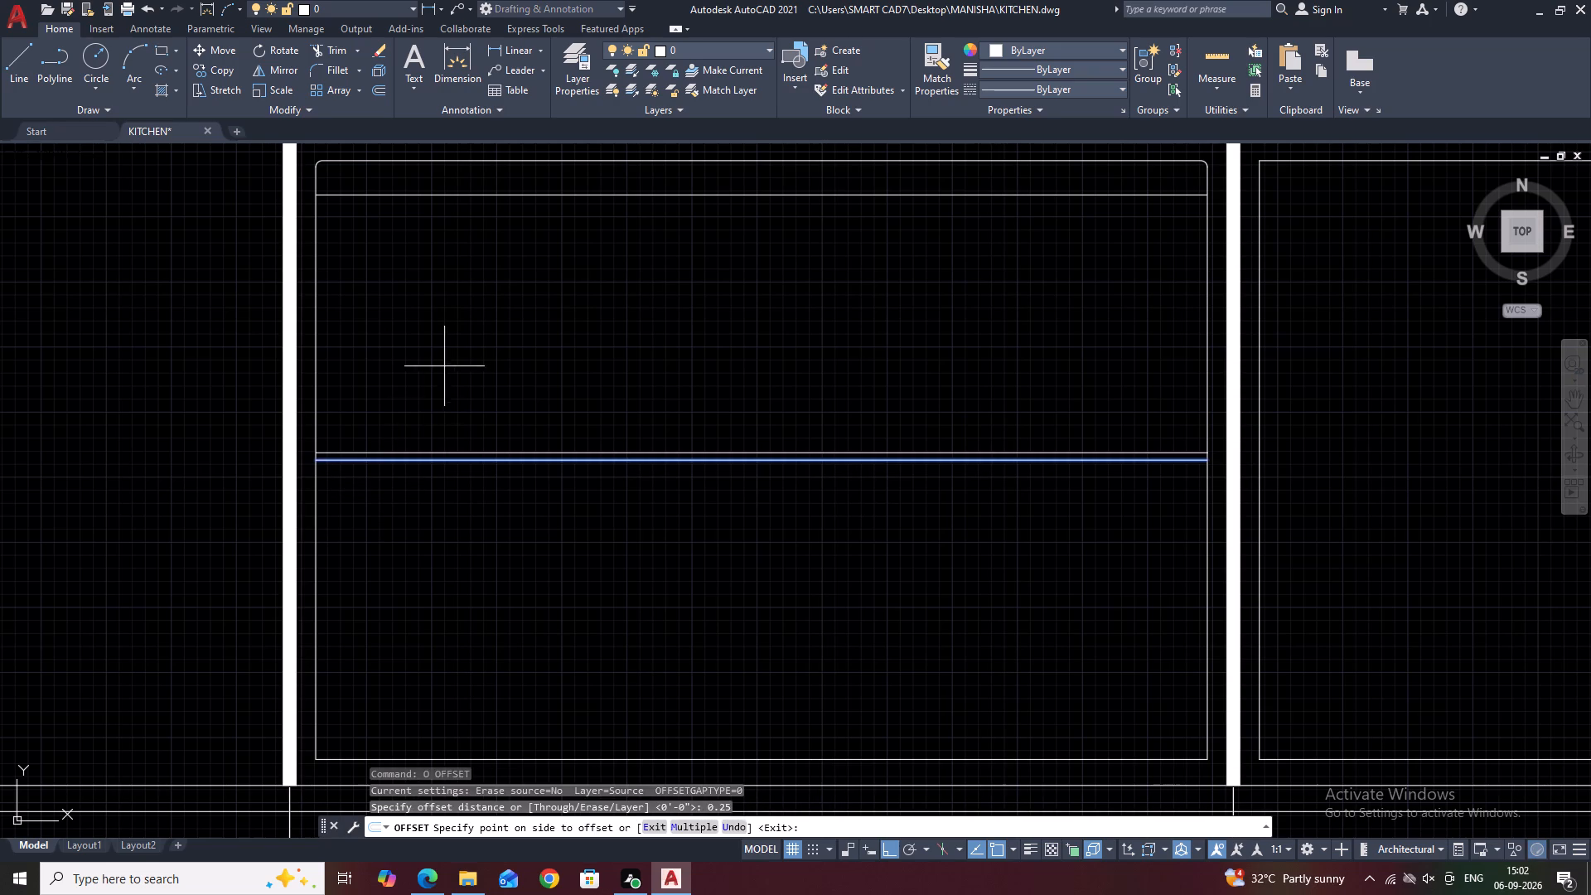
click(450, 362)
click(436, 460)
click(428, 530)
key(Escape)
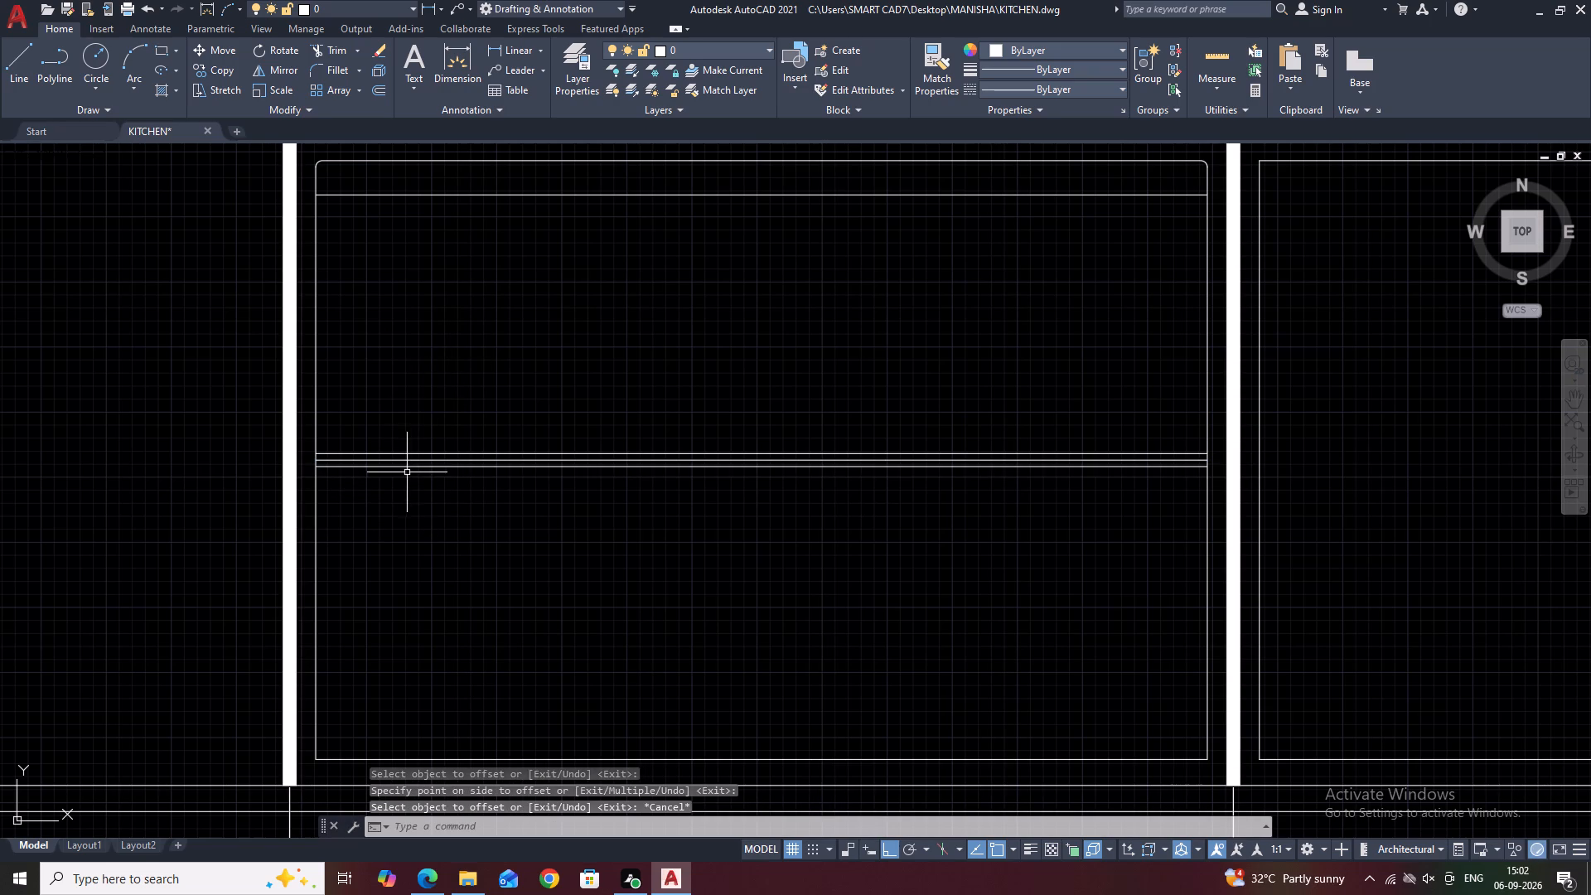
Erase the original middle line between the two offset lines.
click(415, 460)
key(Delete)
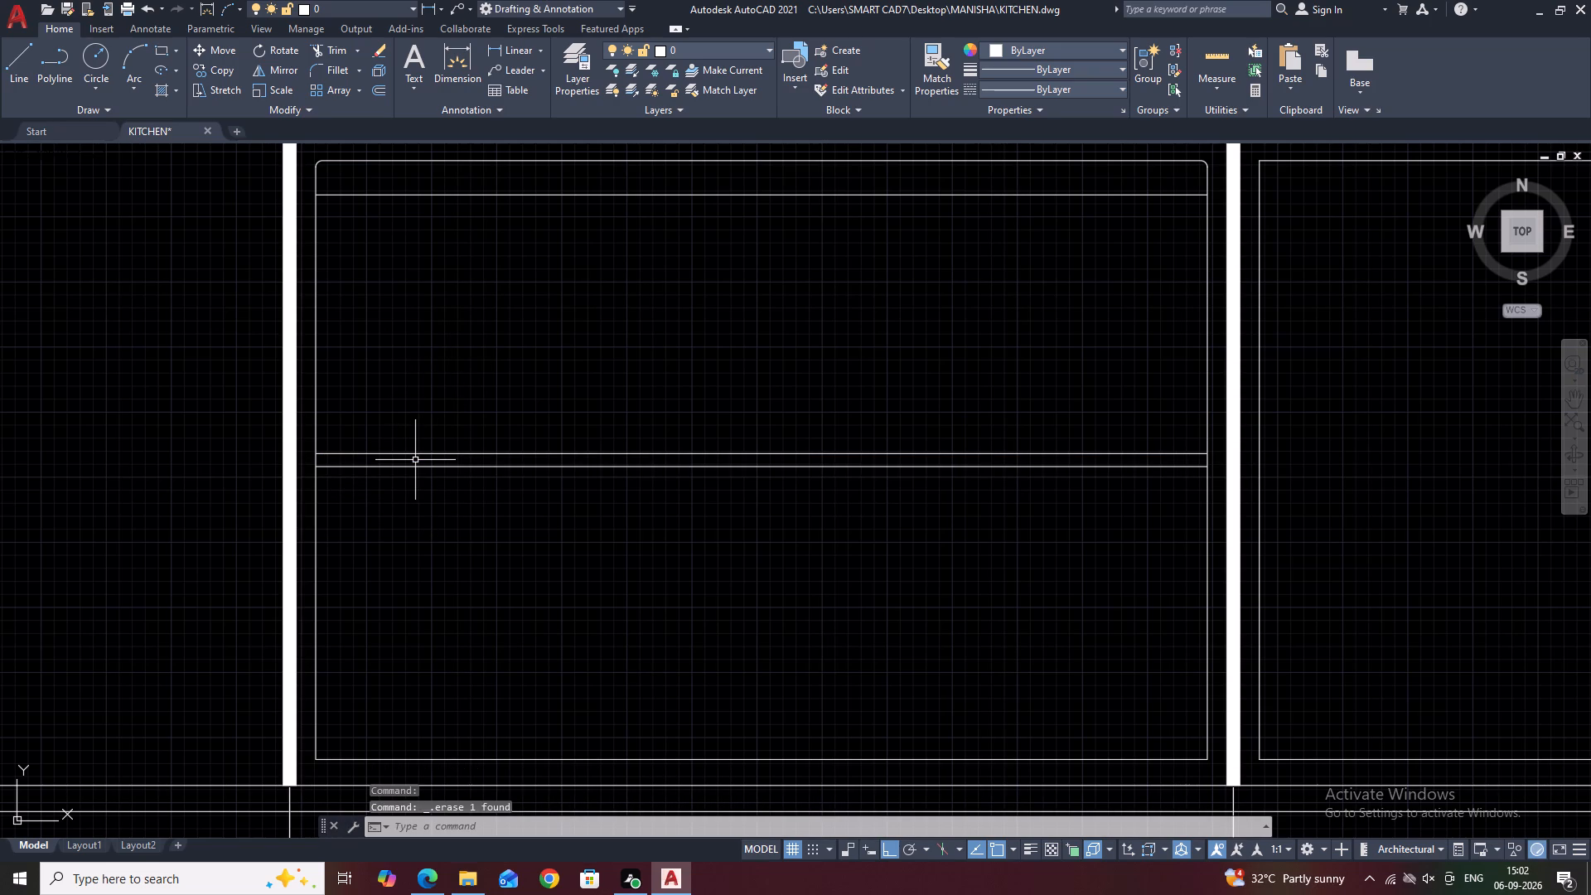
Trim the frame's left and right edges between the two middle lines to separate the upper and lower panels.
text(TR)
key(space)
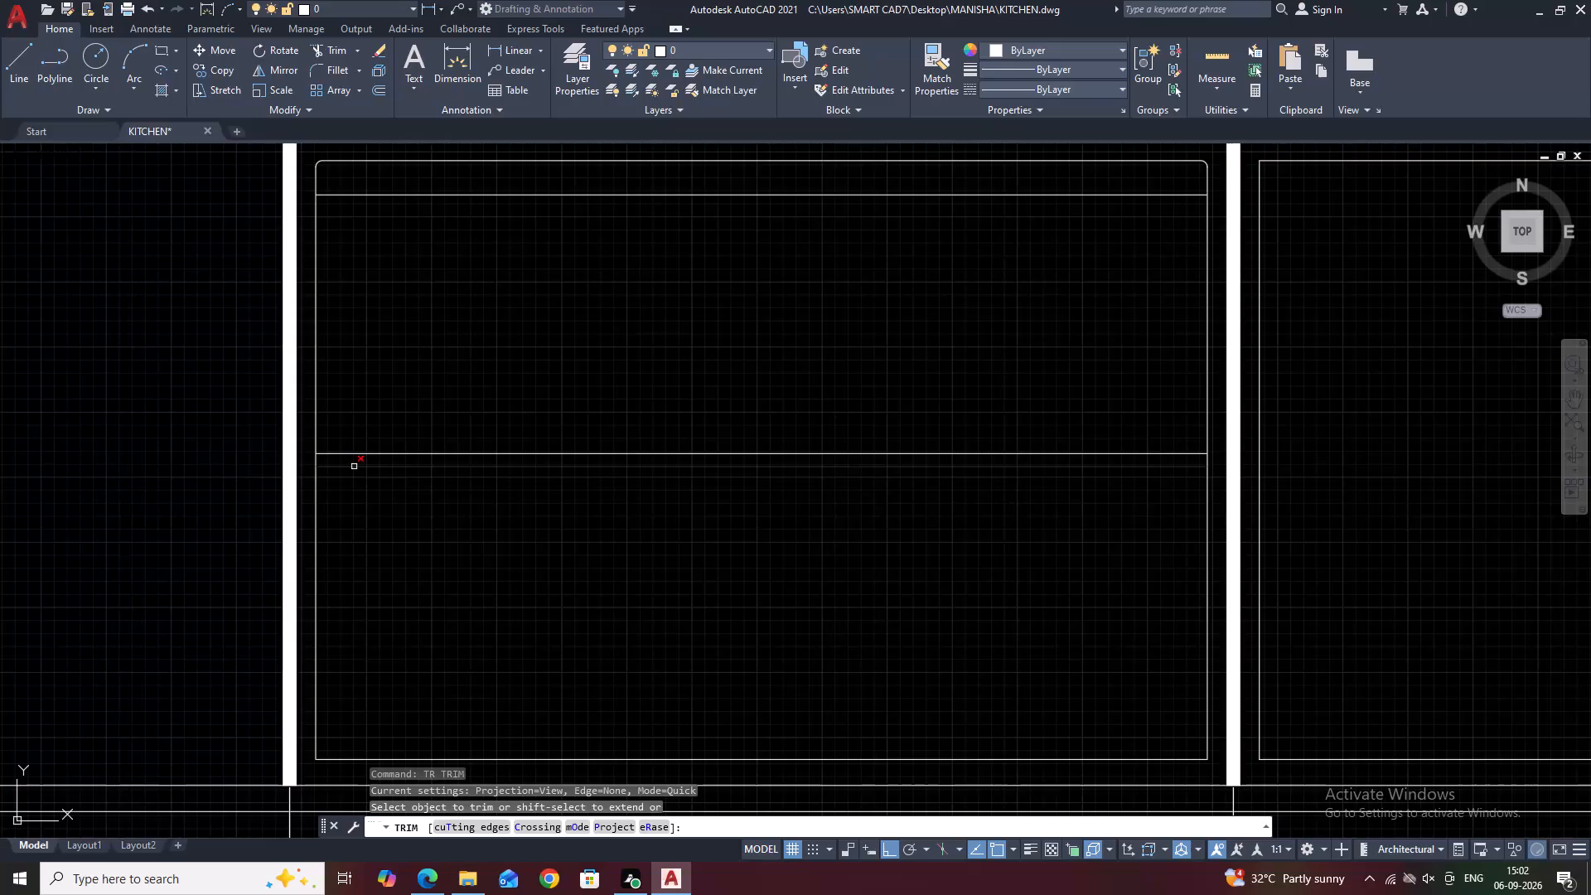
click(317, 459)
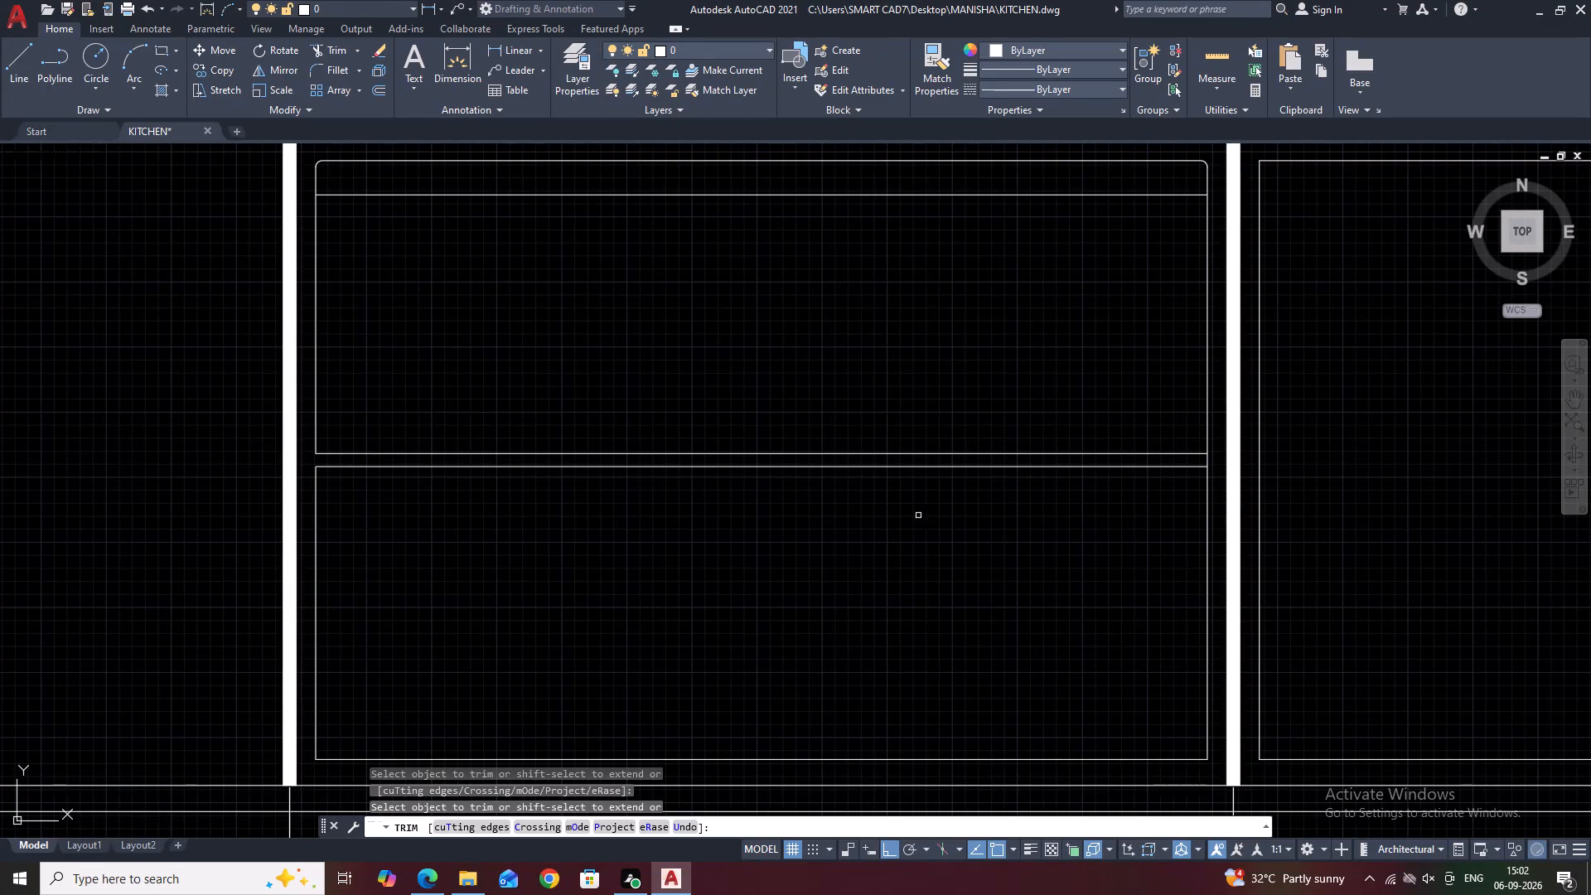
scroll(1205, 458, up, 1)
click(1205, 458)
scroll(871, 486, down, 3)
key(Escape)
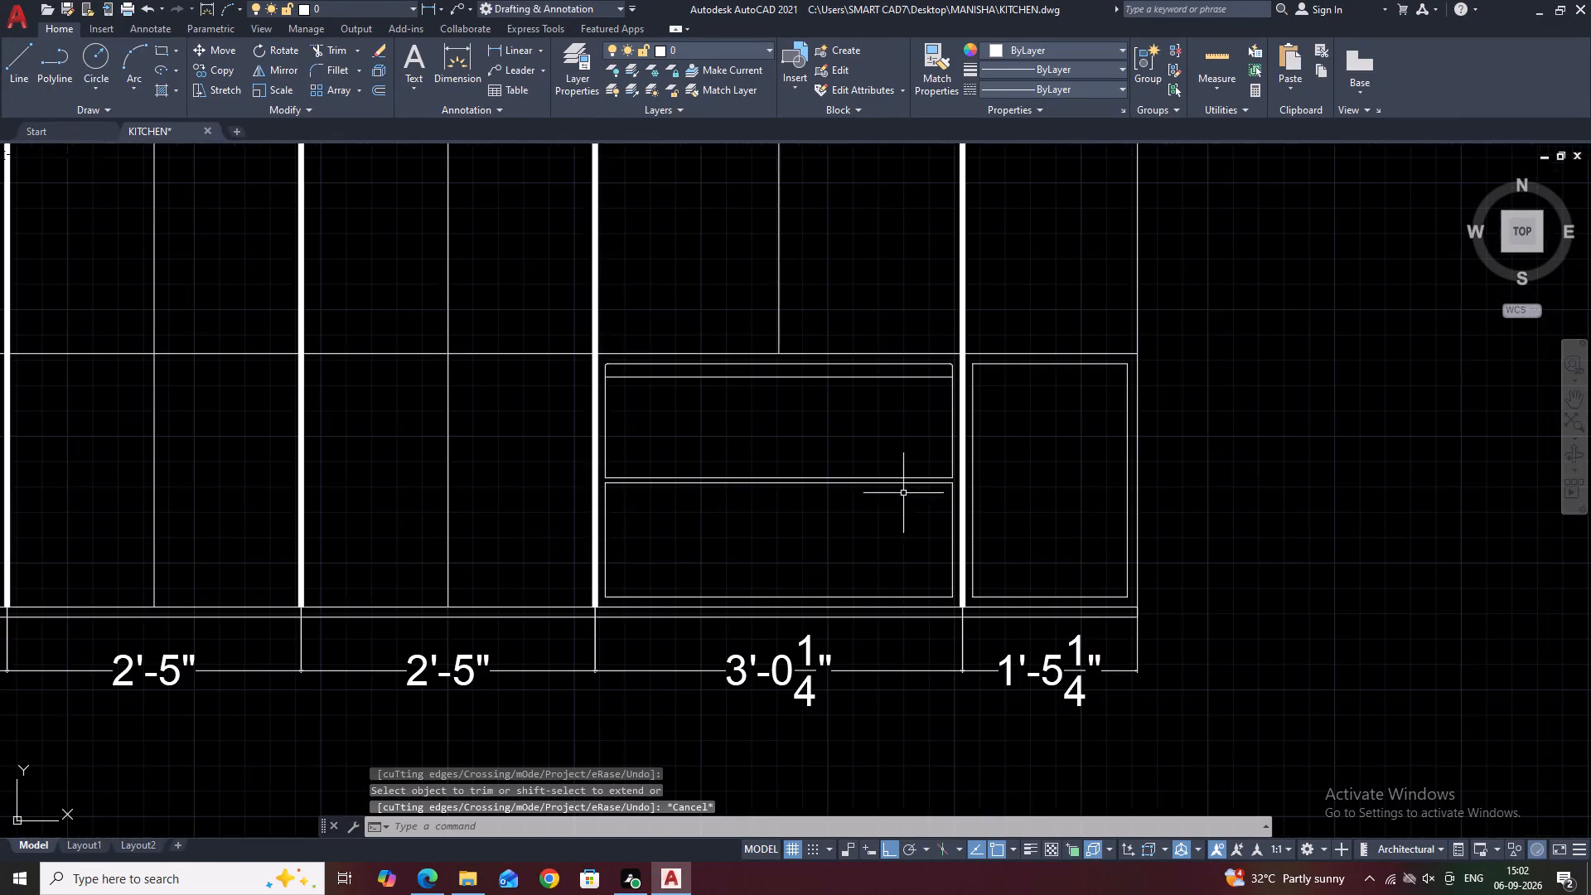
Draw a small upright rectangle standing on the upper panel's bottom edge, near the panel's left end.
middle_drag(728, 473, 791, 516)
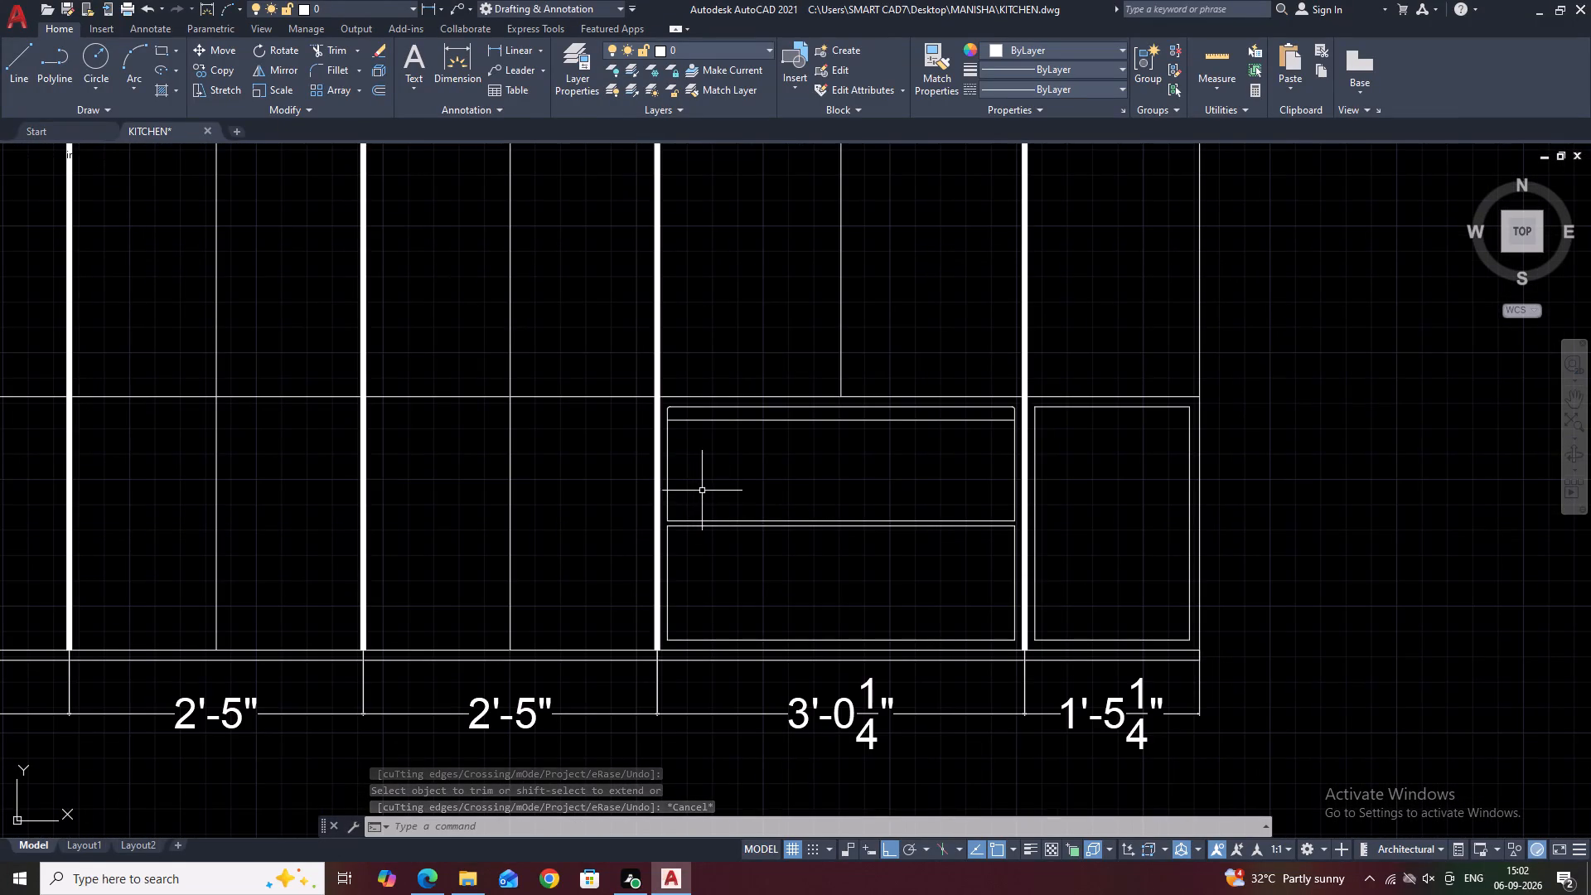
text(REC)
key(space)
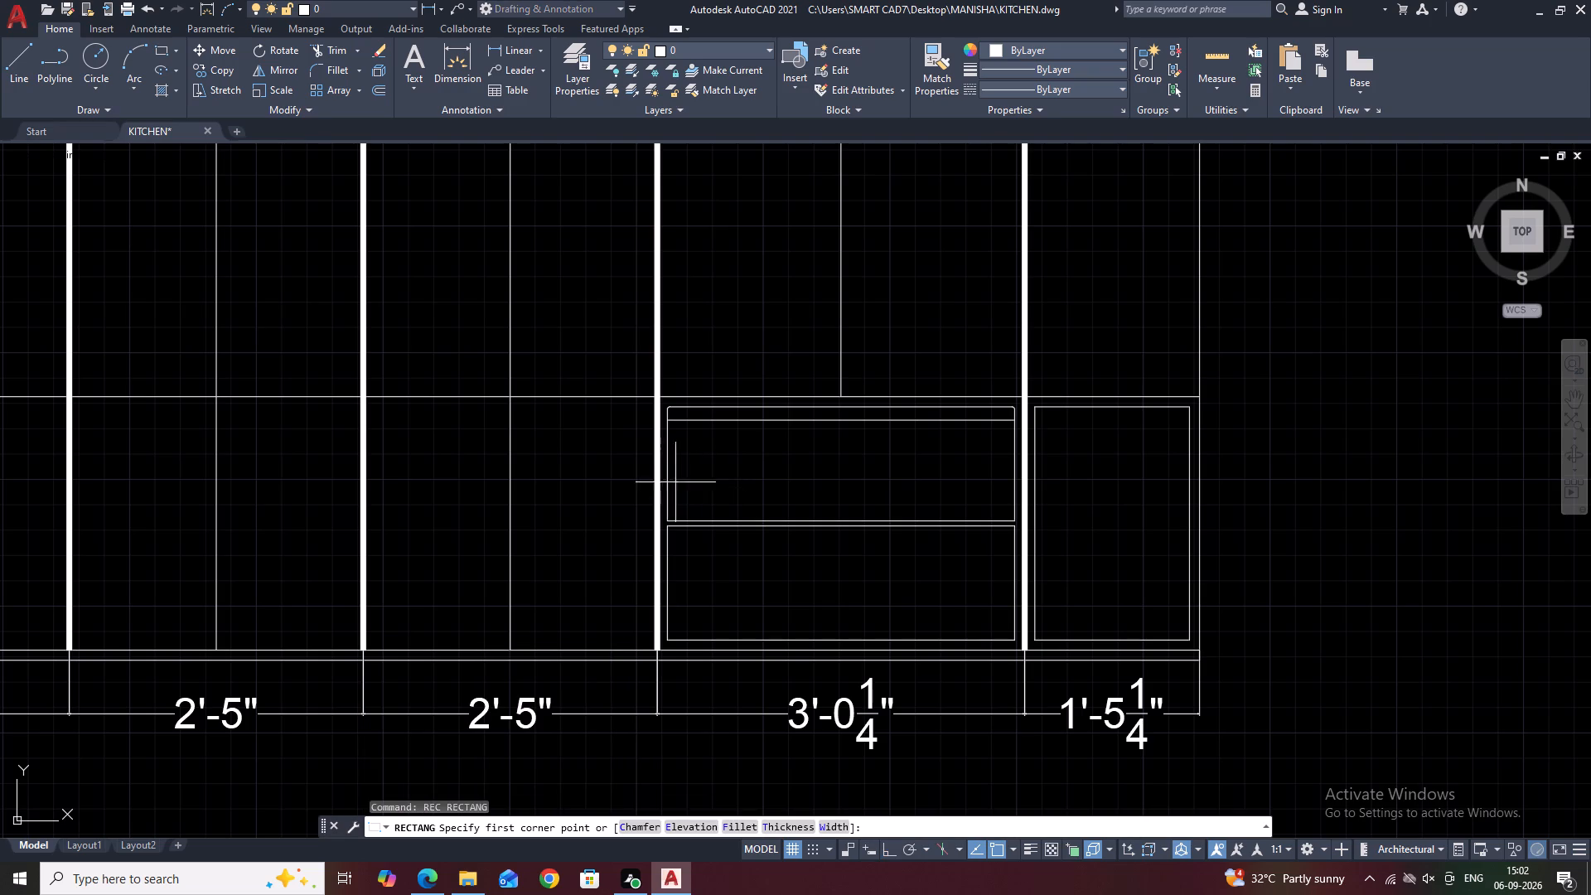
scroll(689, 496, up, 2)
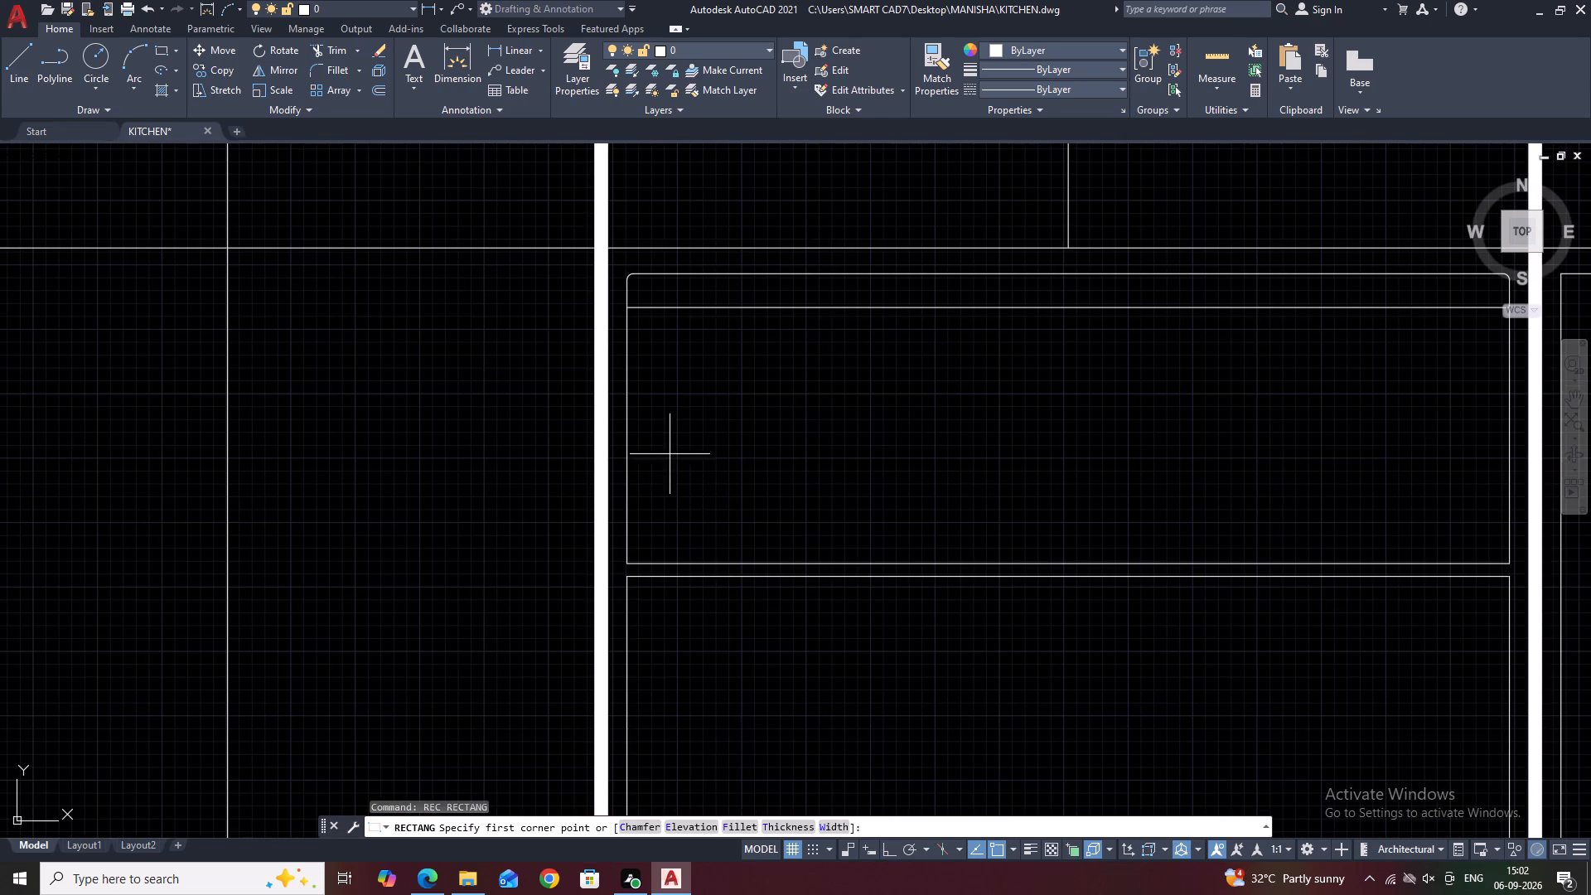
click(670, 453)
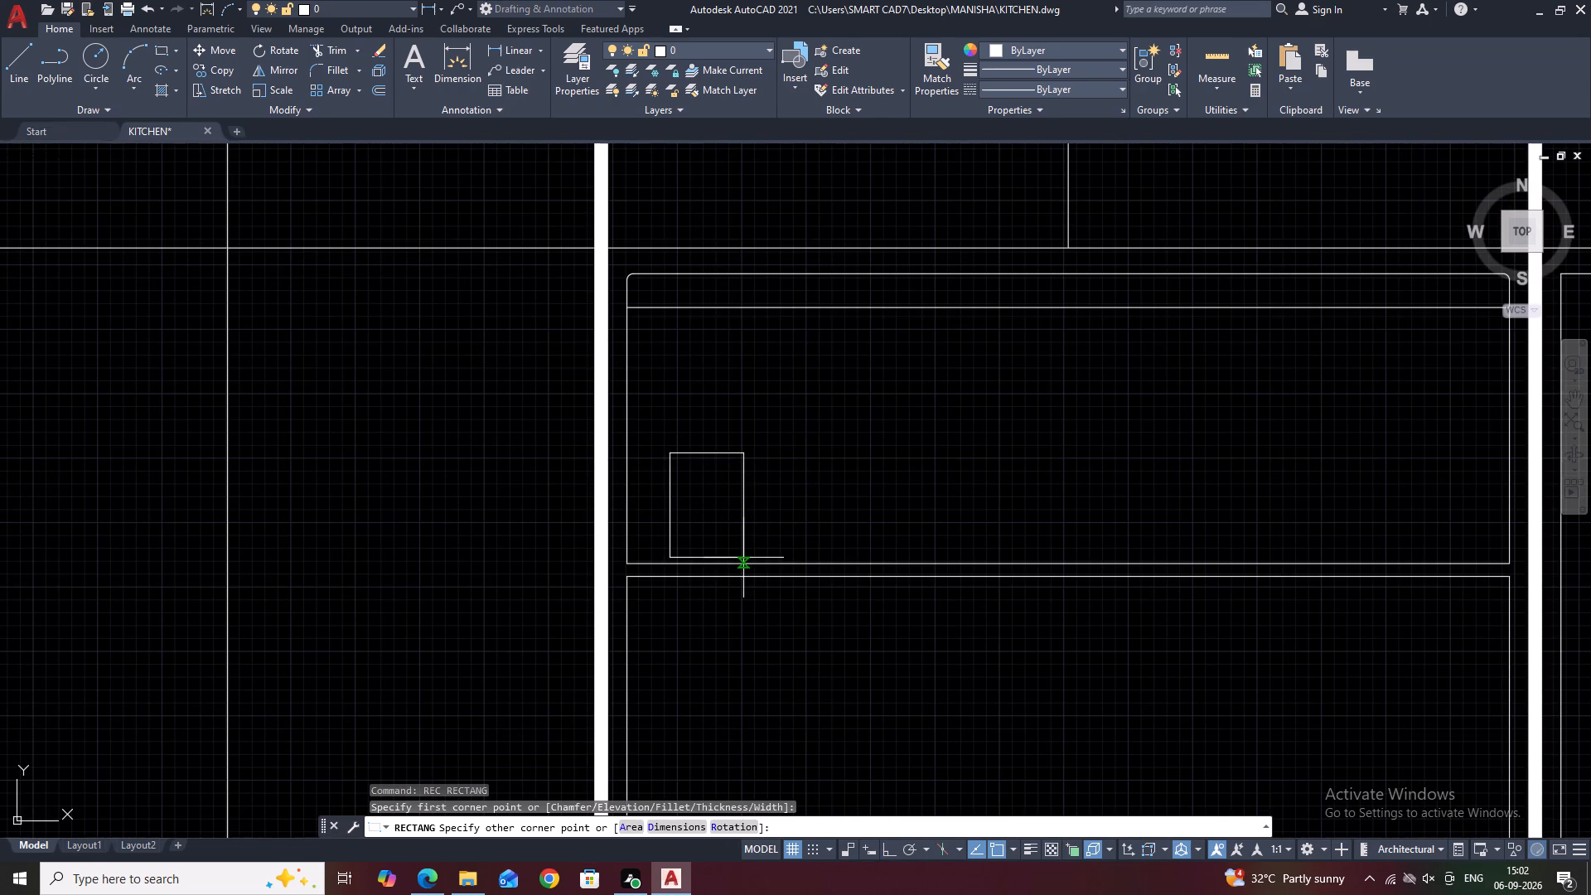
click(743, 557)
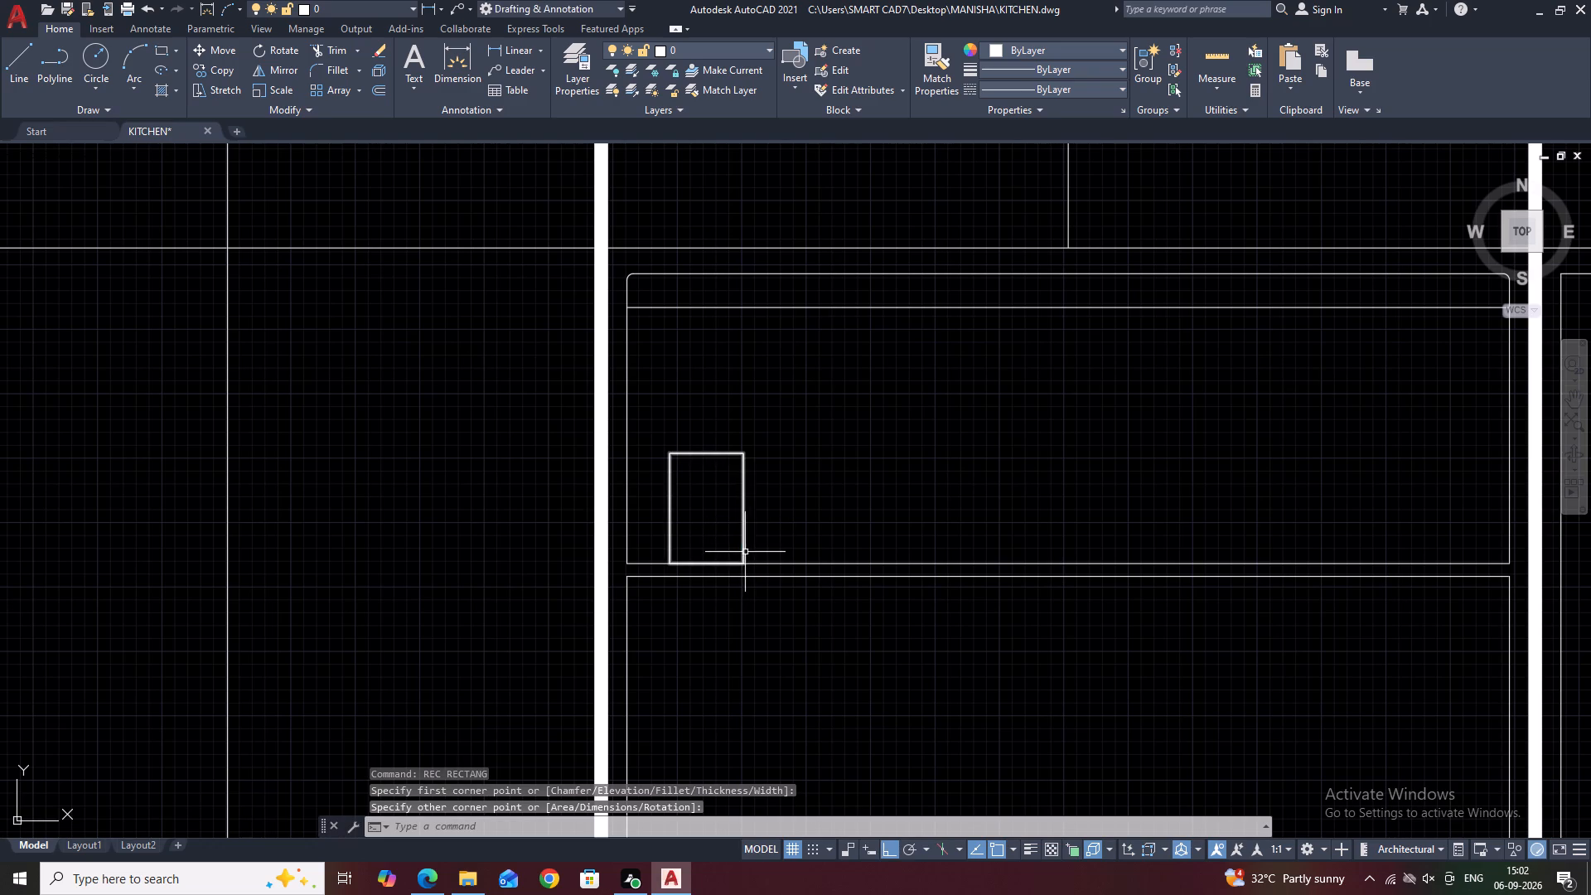
Stretch the small rectangle's bottom edge up slightly to leave a narrow gap above the panel's bottom edge.
click(745, 551)
scroll(698, 574, up, 2)
click(713, 549)
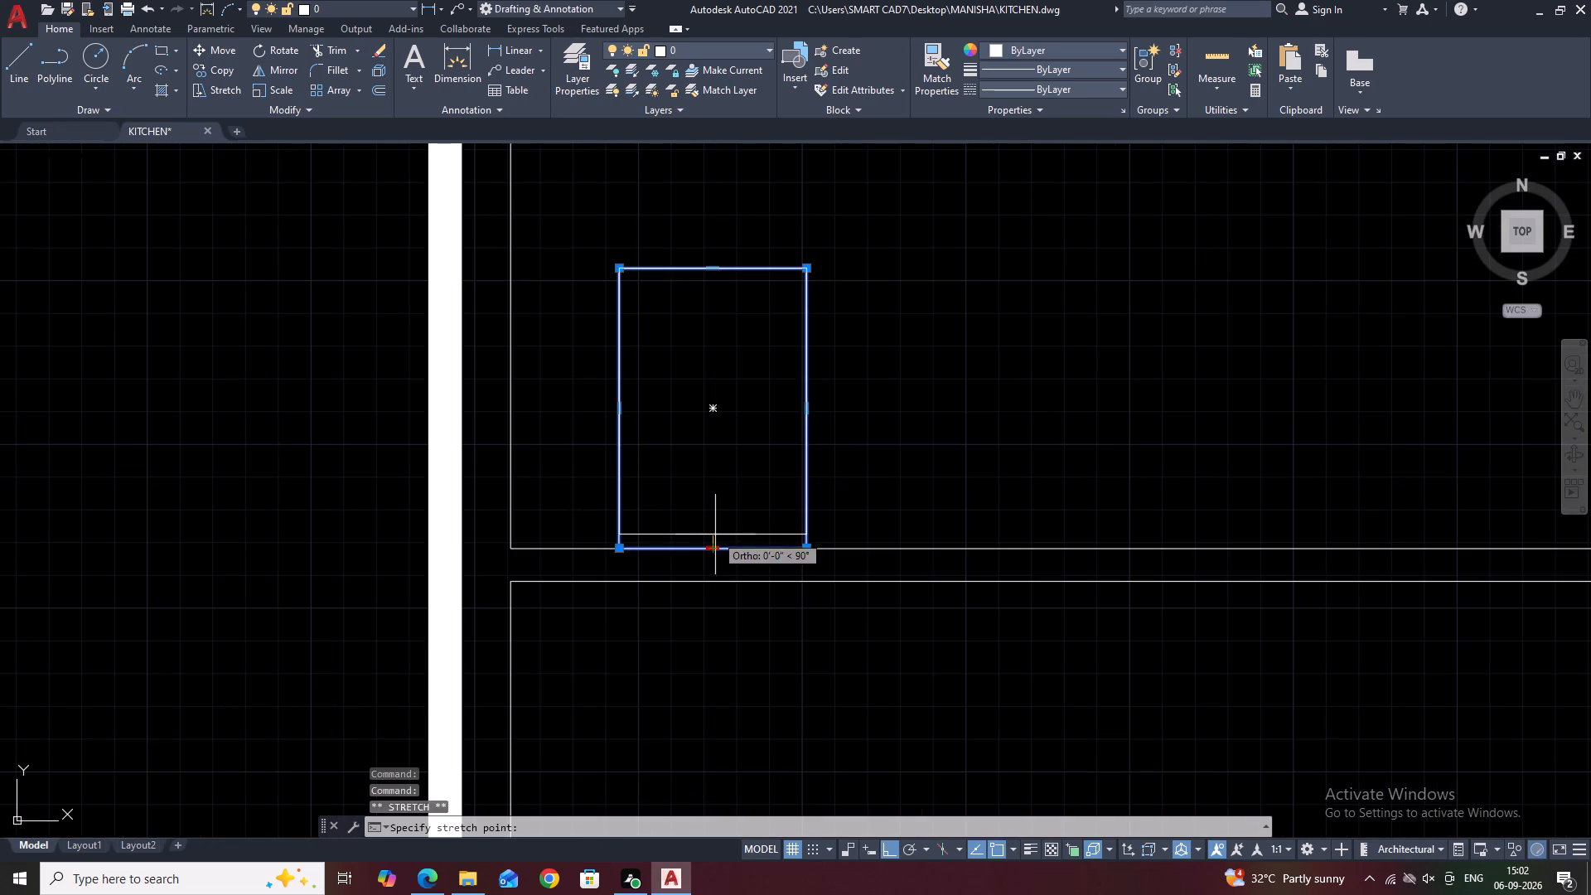
click(715, 535)
key(Escape)
Start a thin base outline at the container's bottom-left corner with lines 0.1 inch outward and 0.1 inch down.
middle_drag(743, 430, 761, 454)
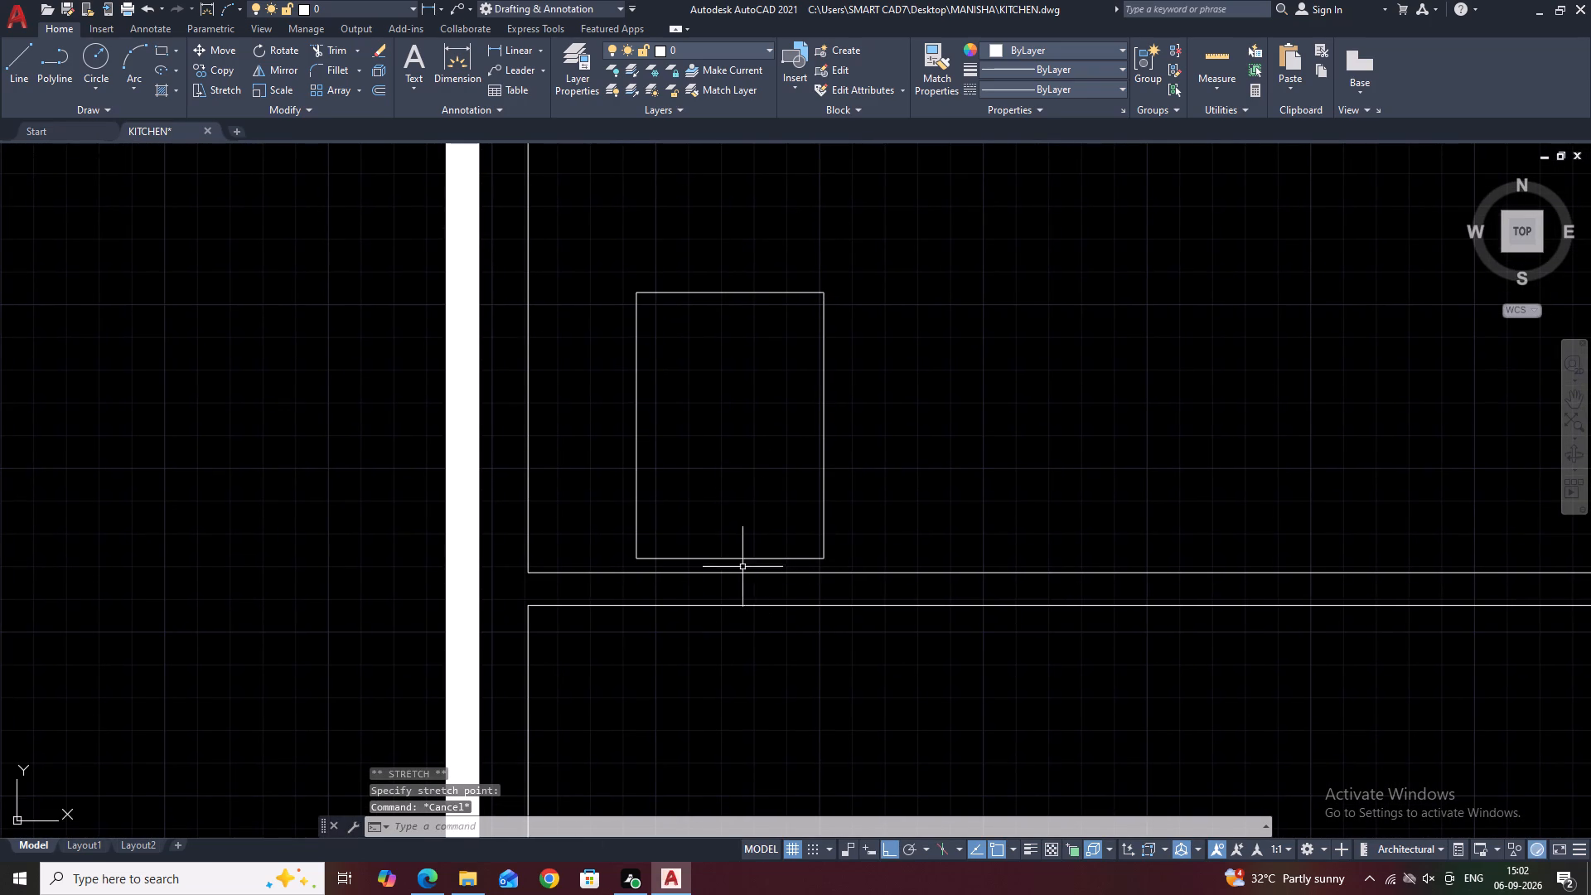
text(L)
key(space)
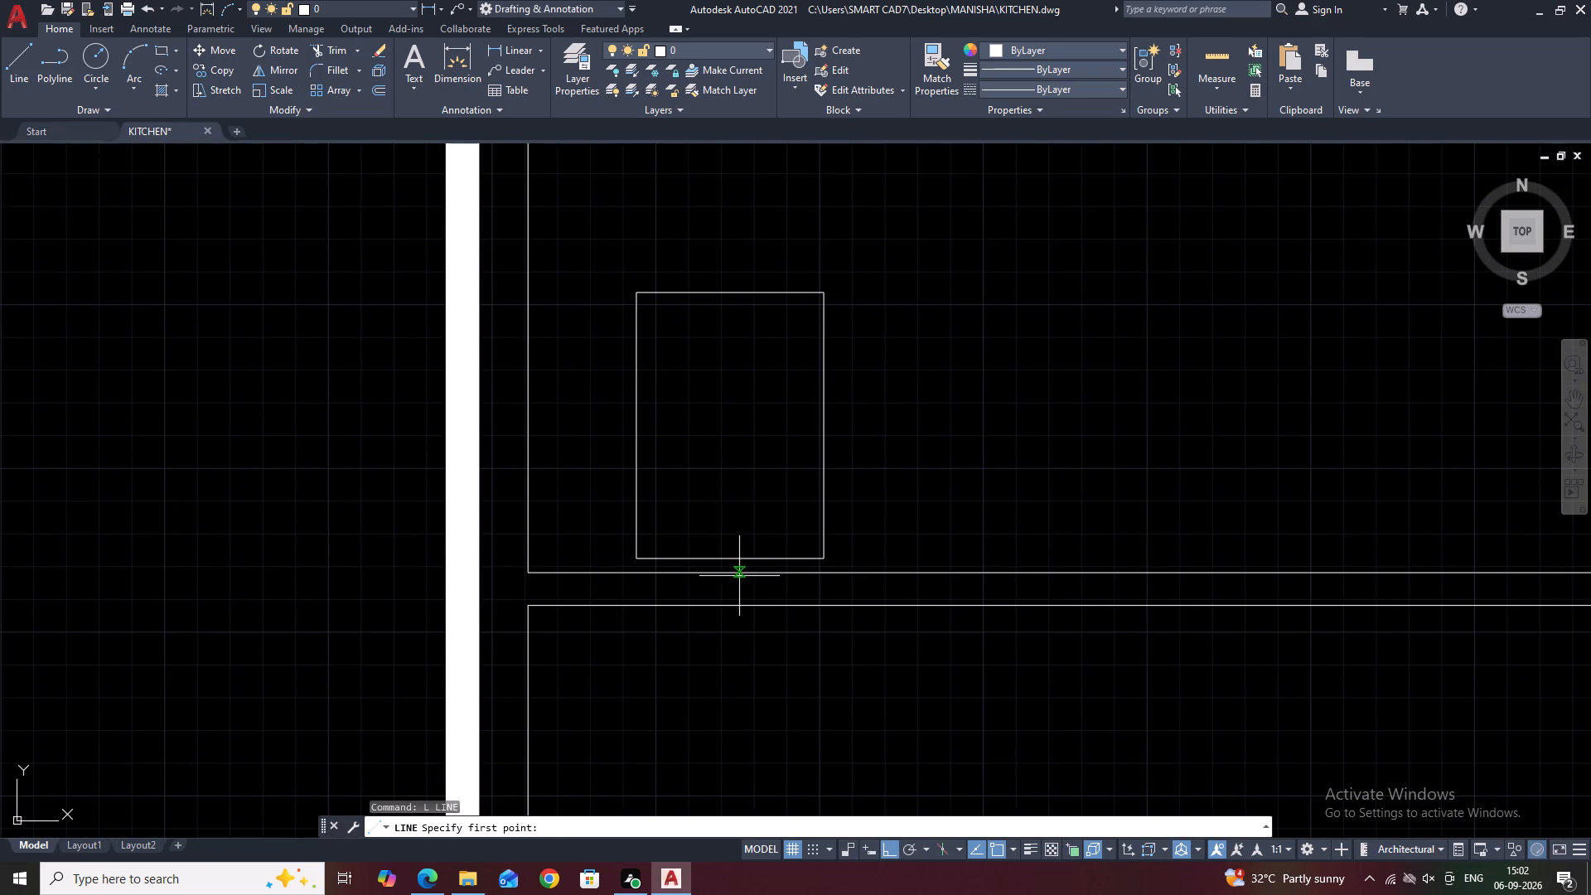
scroll(658, 554, up, 1)
click(617, 564)
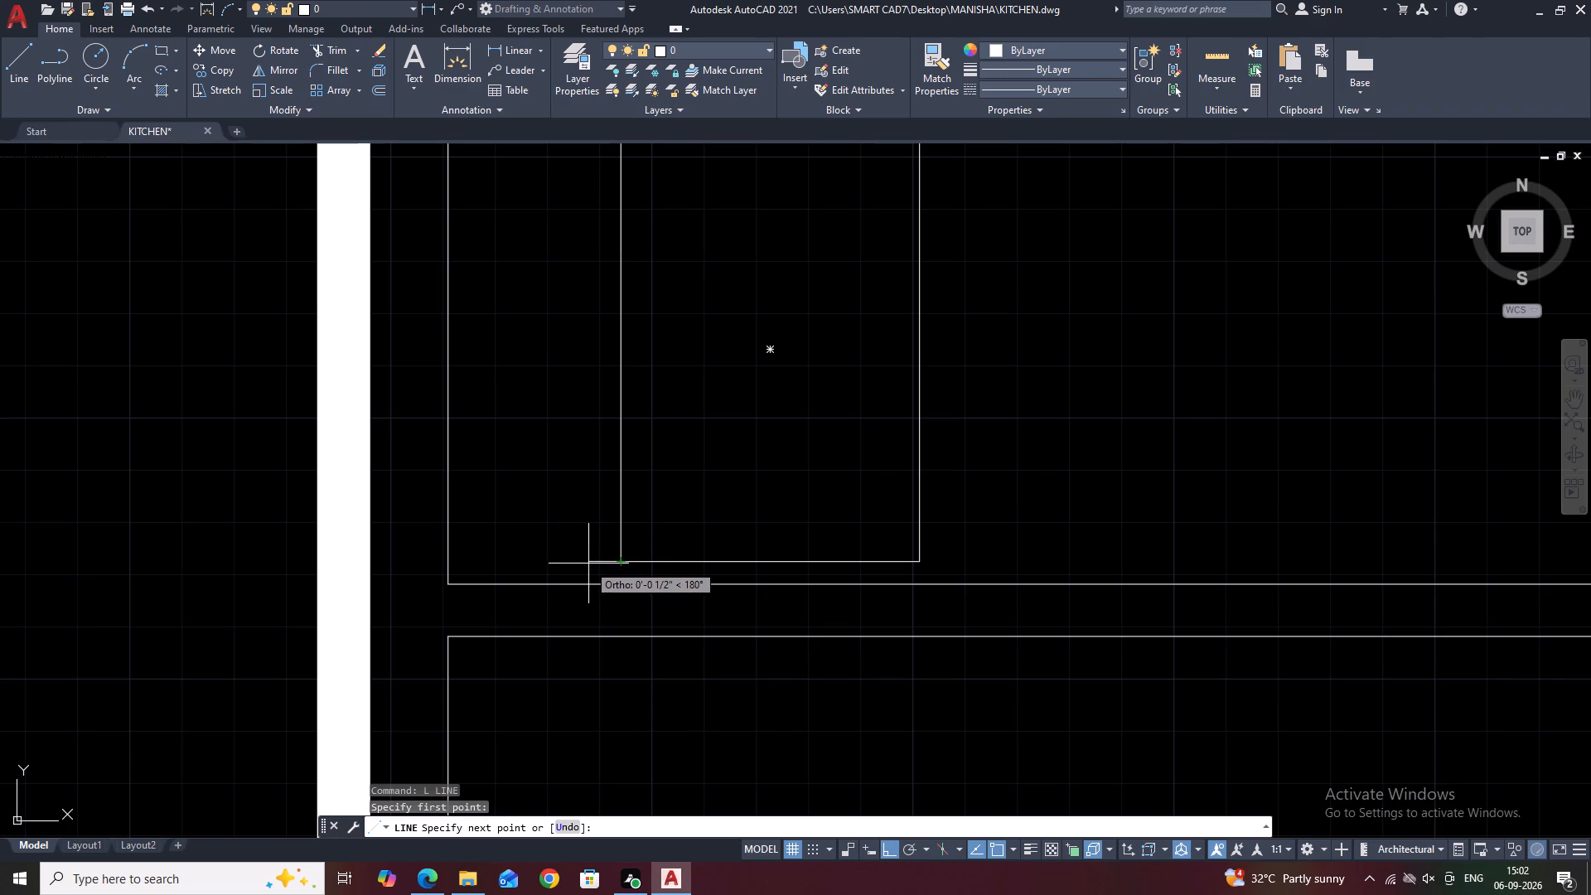
text(1)
key(space)
scroll(592, 565, up, 1)
scroll(568, 562, down, 3)
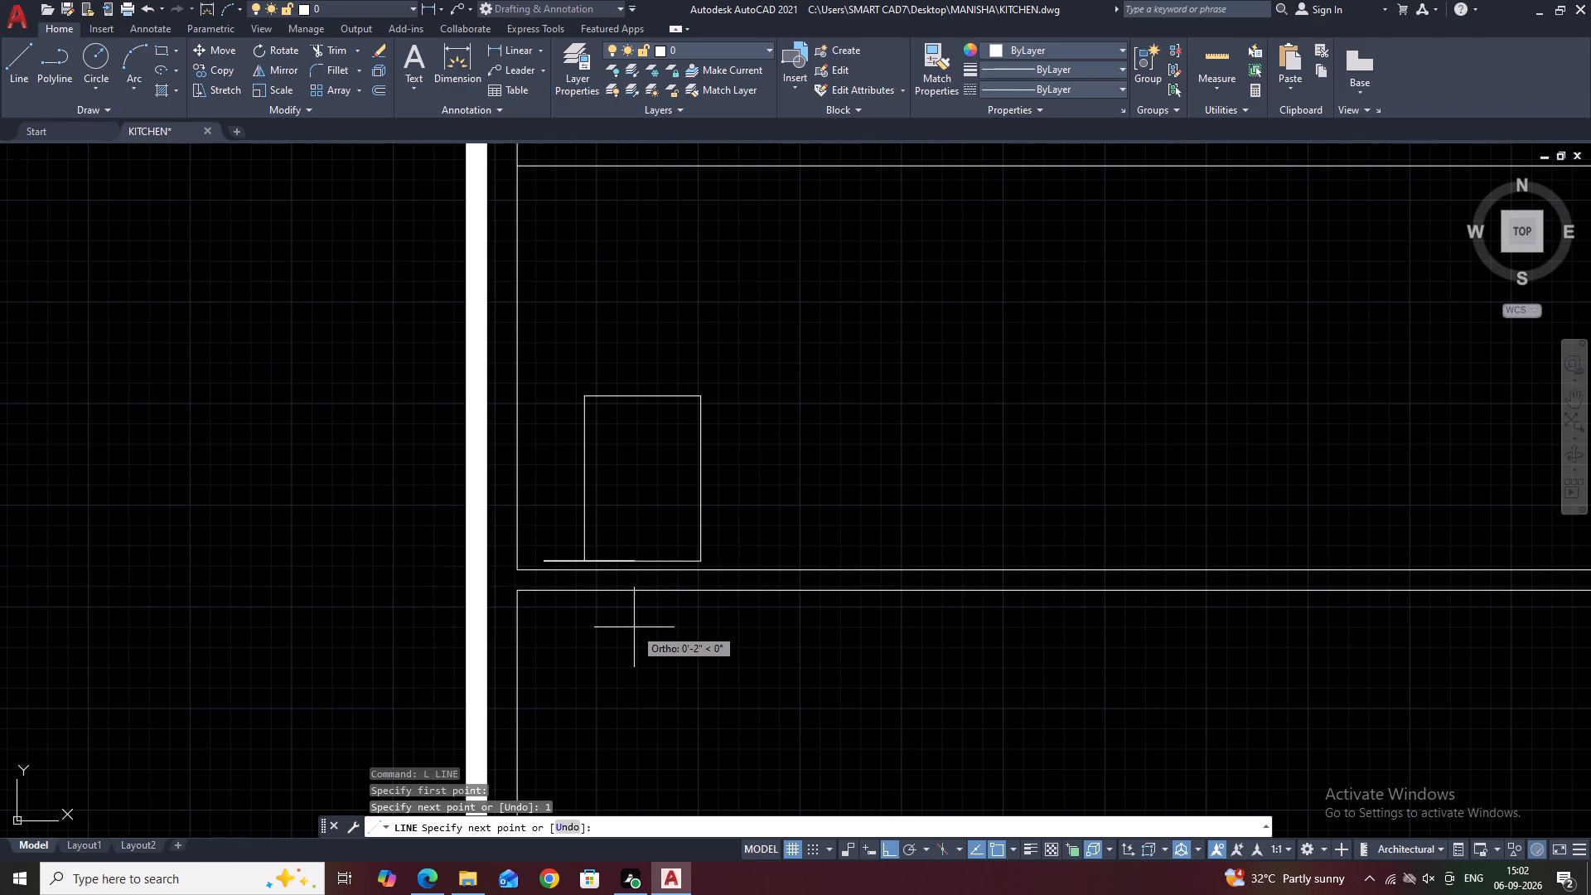
key(ctrl+z)
scroll(578, 554, up, 2)
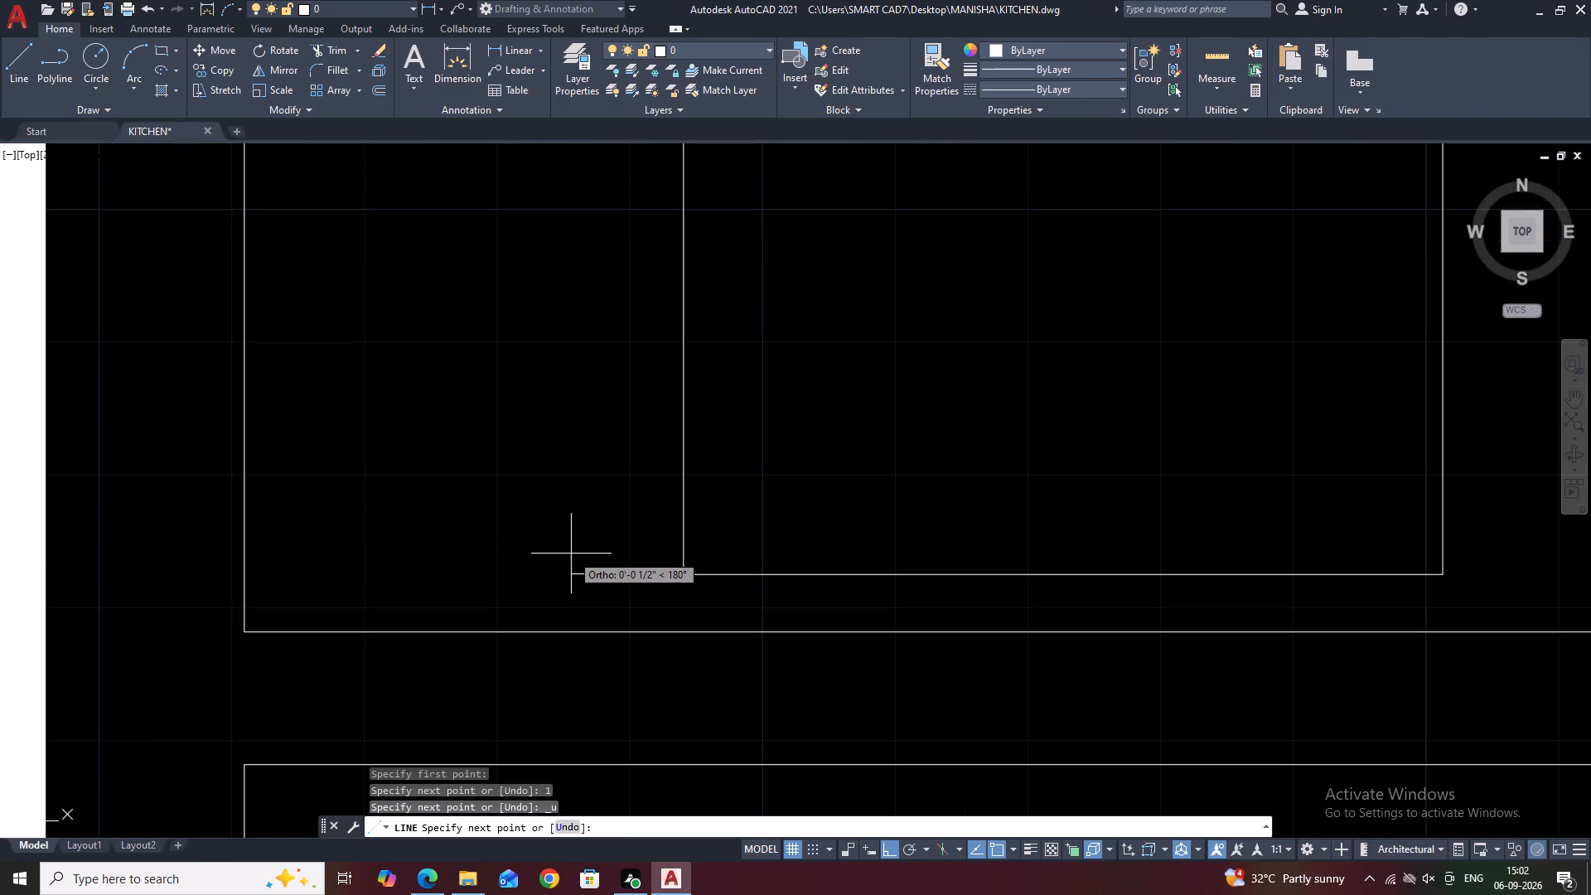
text(0.)
text(1)
key(space)
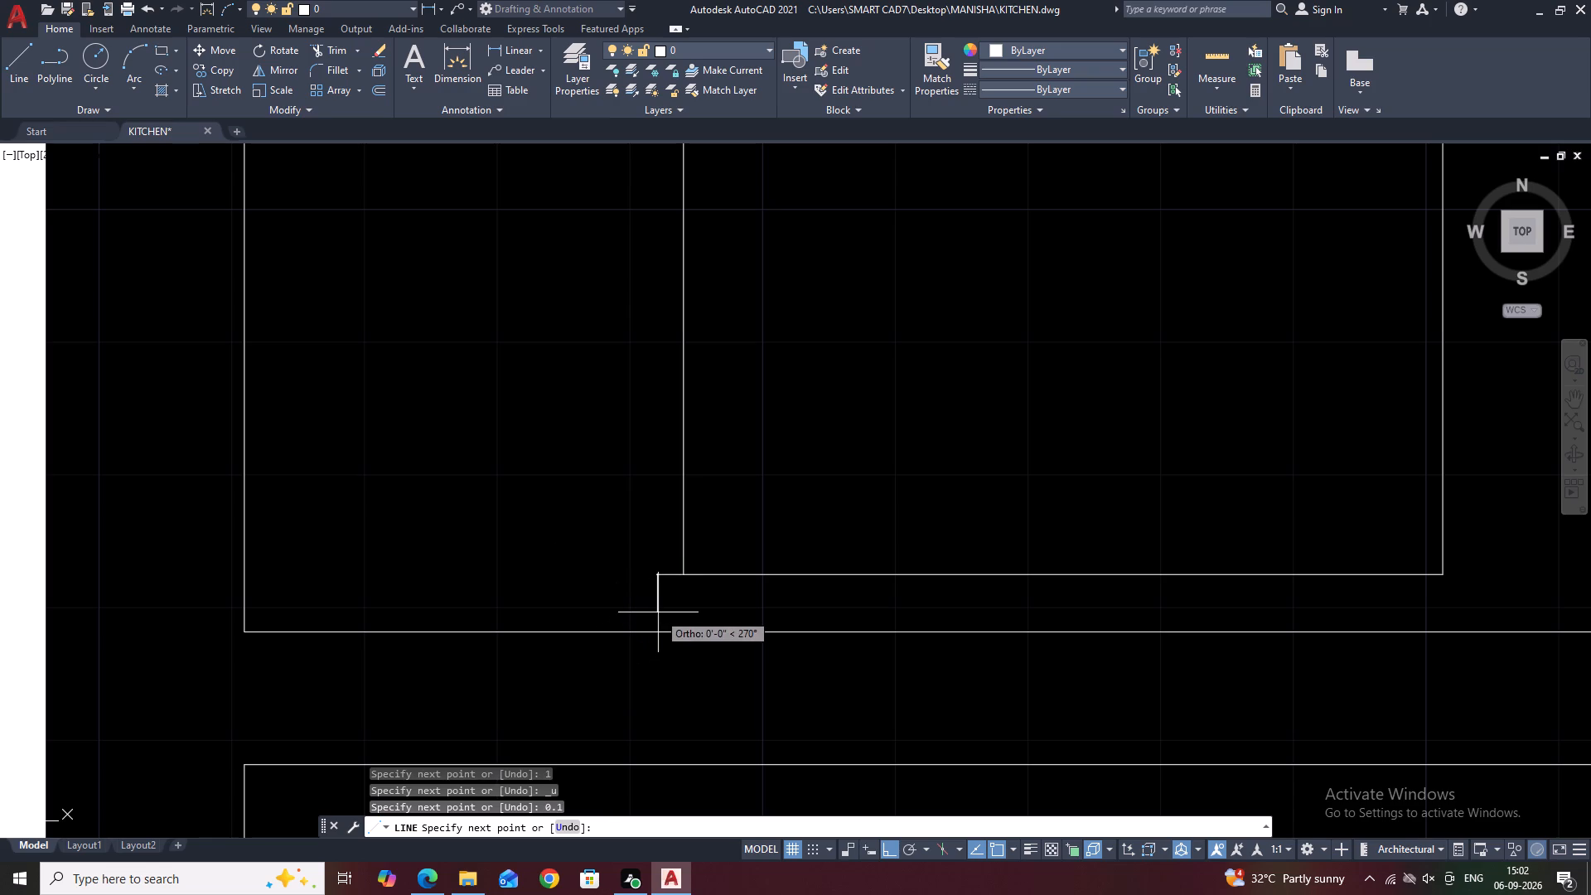
key(0)
text(.1)
key(space)
Complete the base outline under the container, extending 0.1 inch past its right side and rising 0.1 inch back to its bottom-right corner.
scroll(1027, 602, down, 2)
middle_drag(1163, 605, 976, 593)
scroll(976, 593, down, 1)
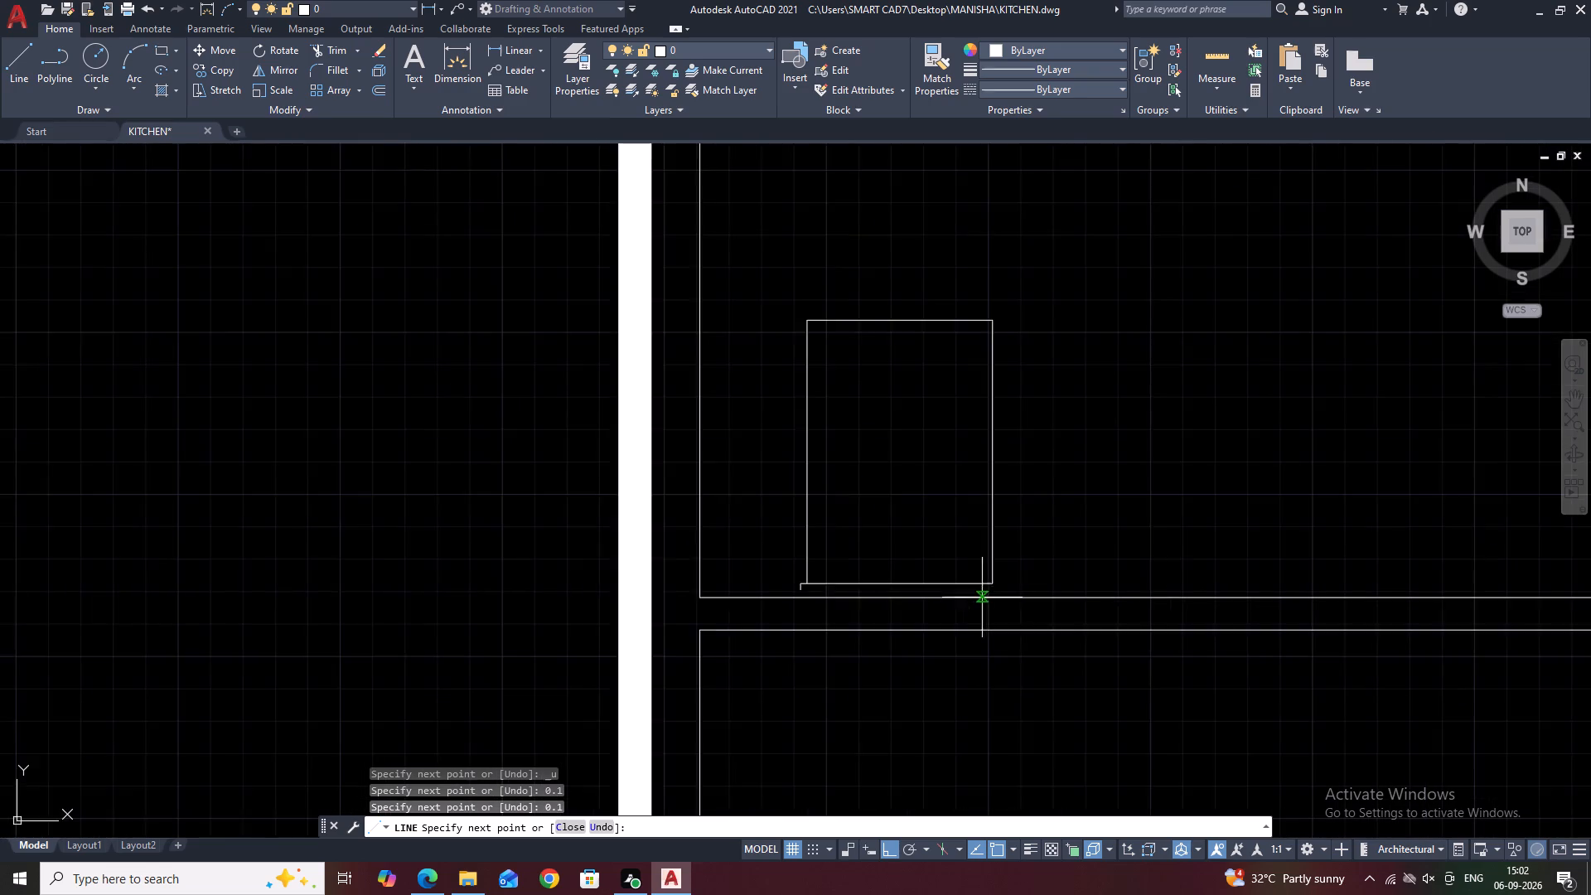
scroll(1018, 595, up, 2)
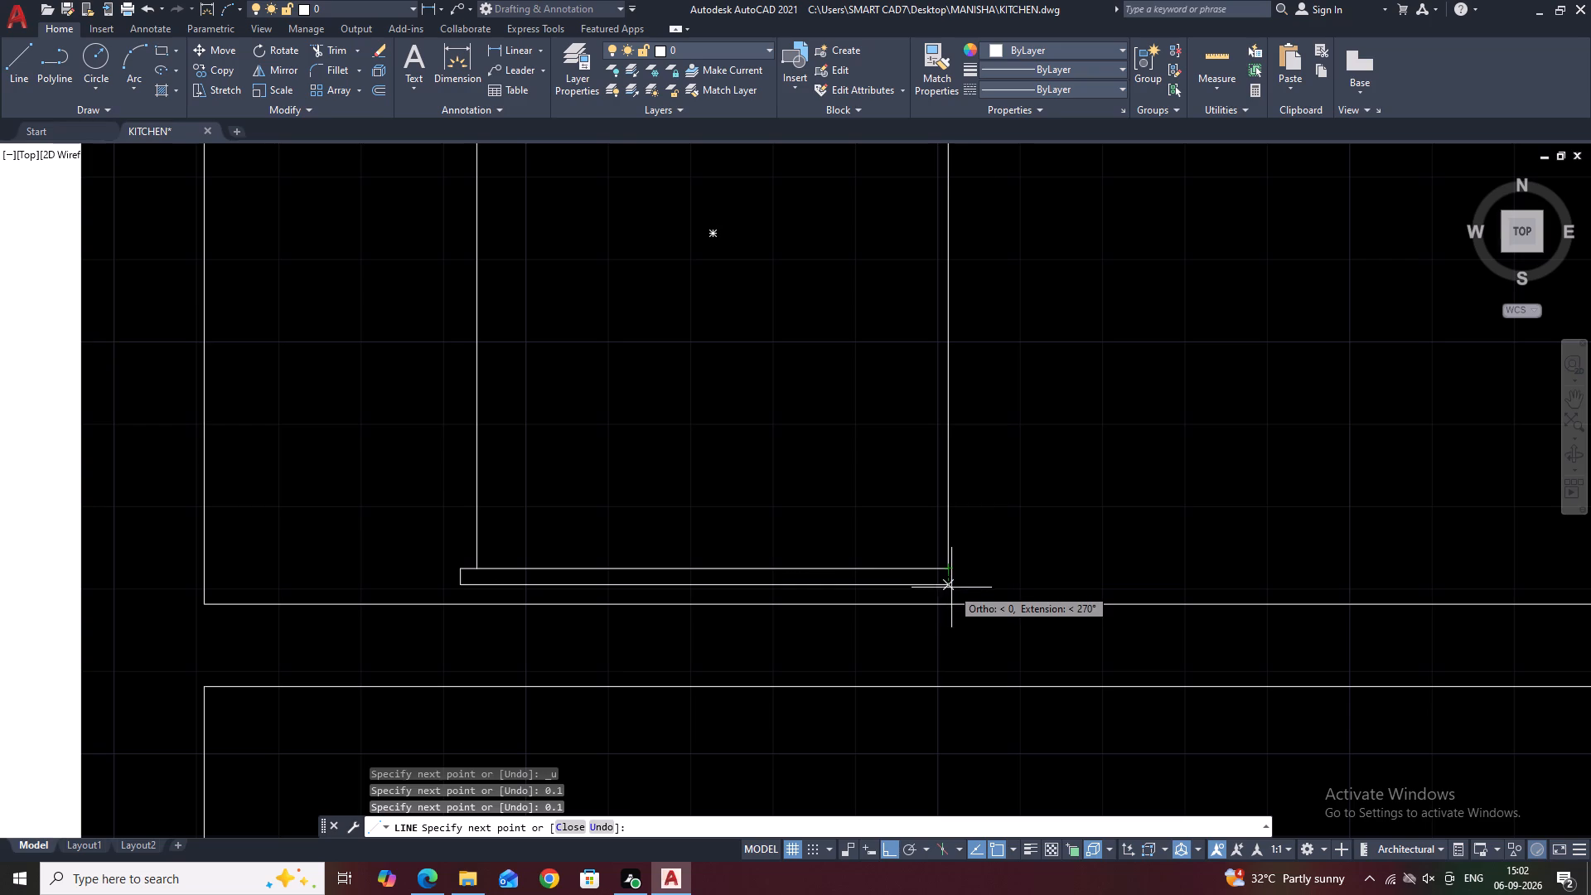
click(946, 584)
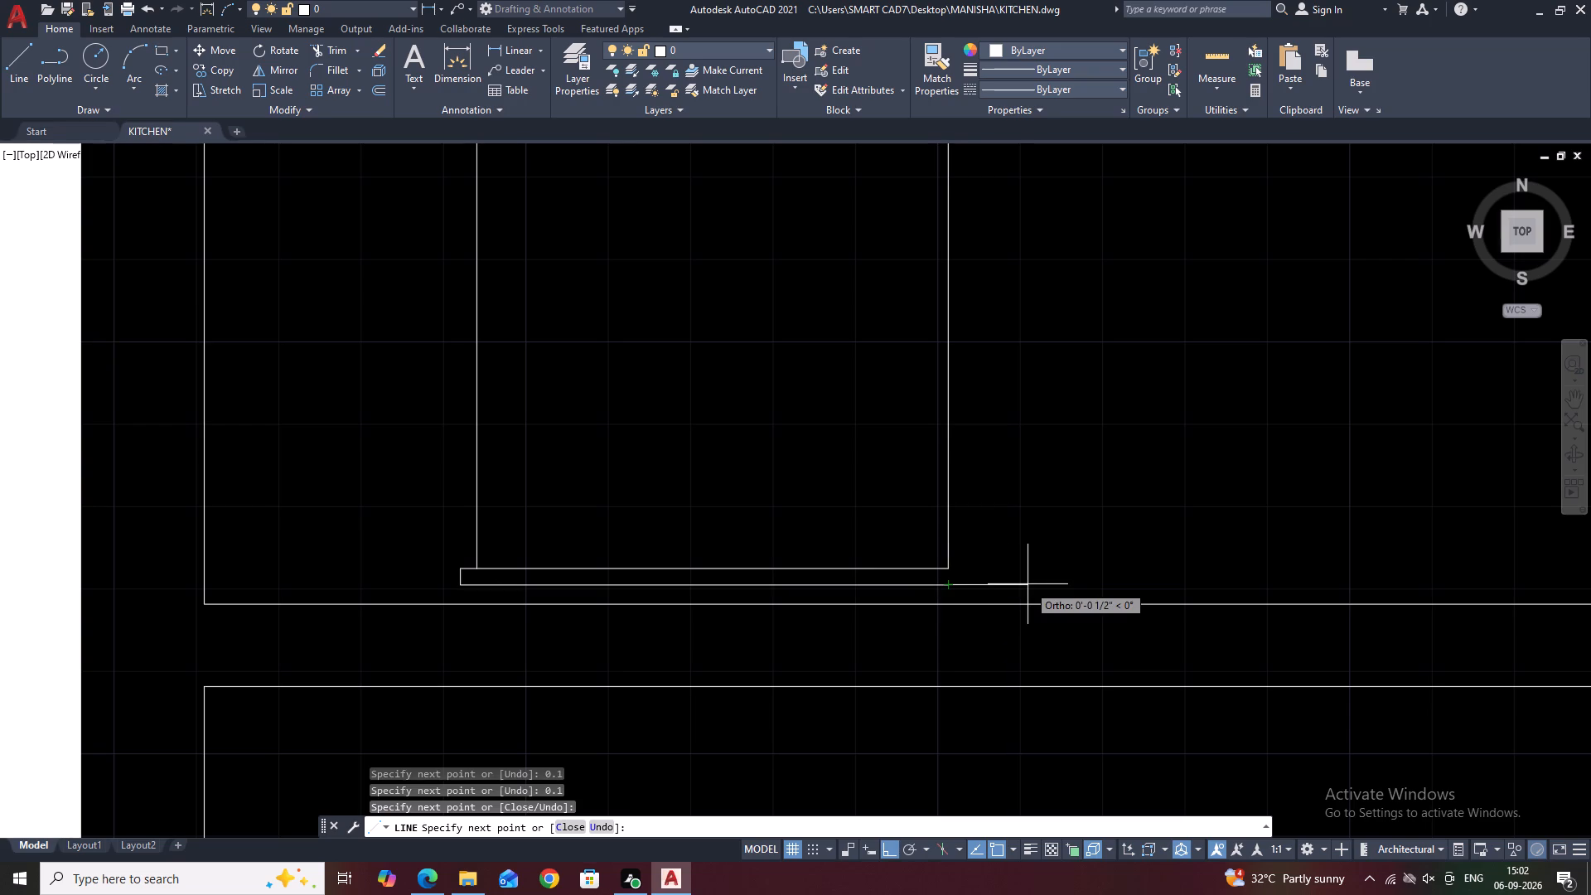
text(0.)
text(1)
key(space)
scroll(1003, 559, up, 2)
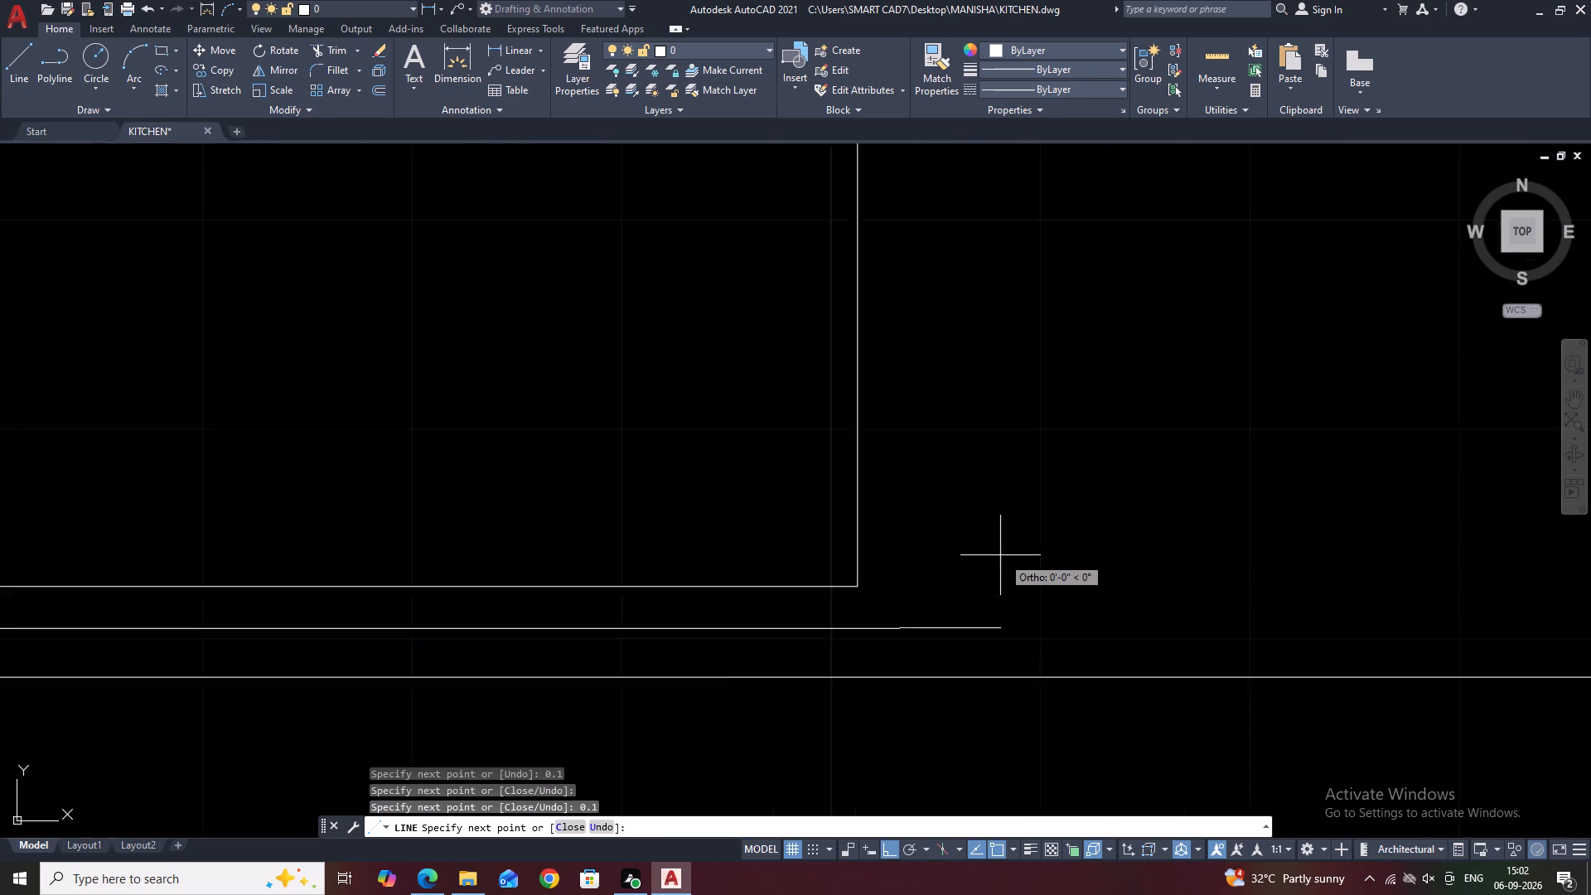
scroll(999, 554, up, 1)
key(0)
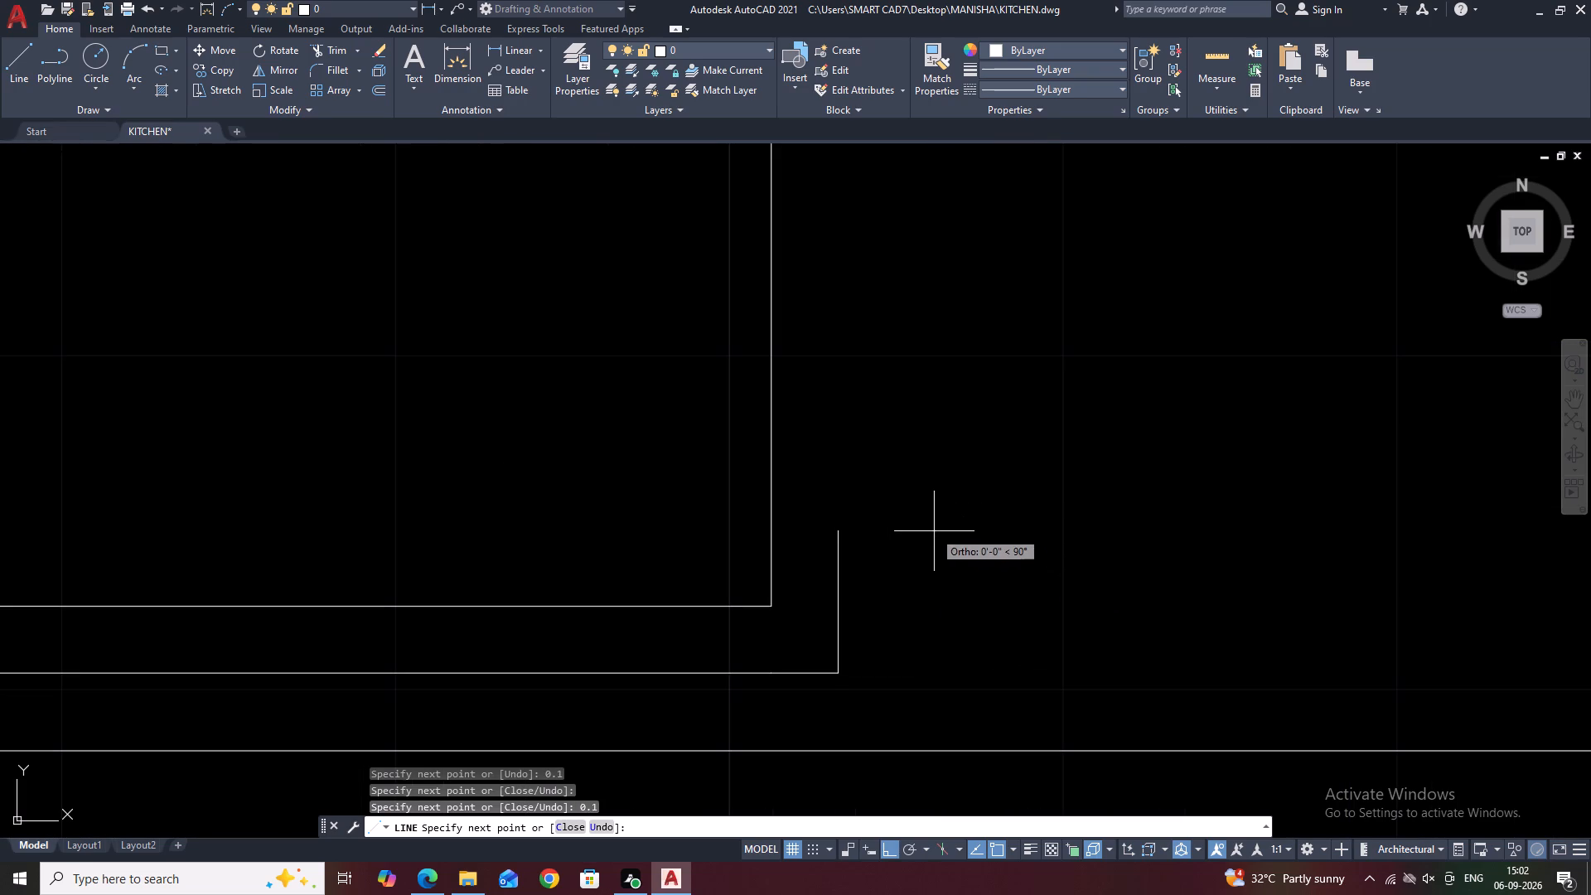
text(.1)
key(space)
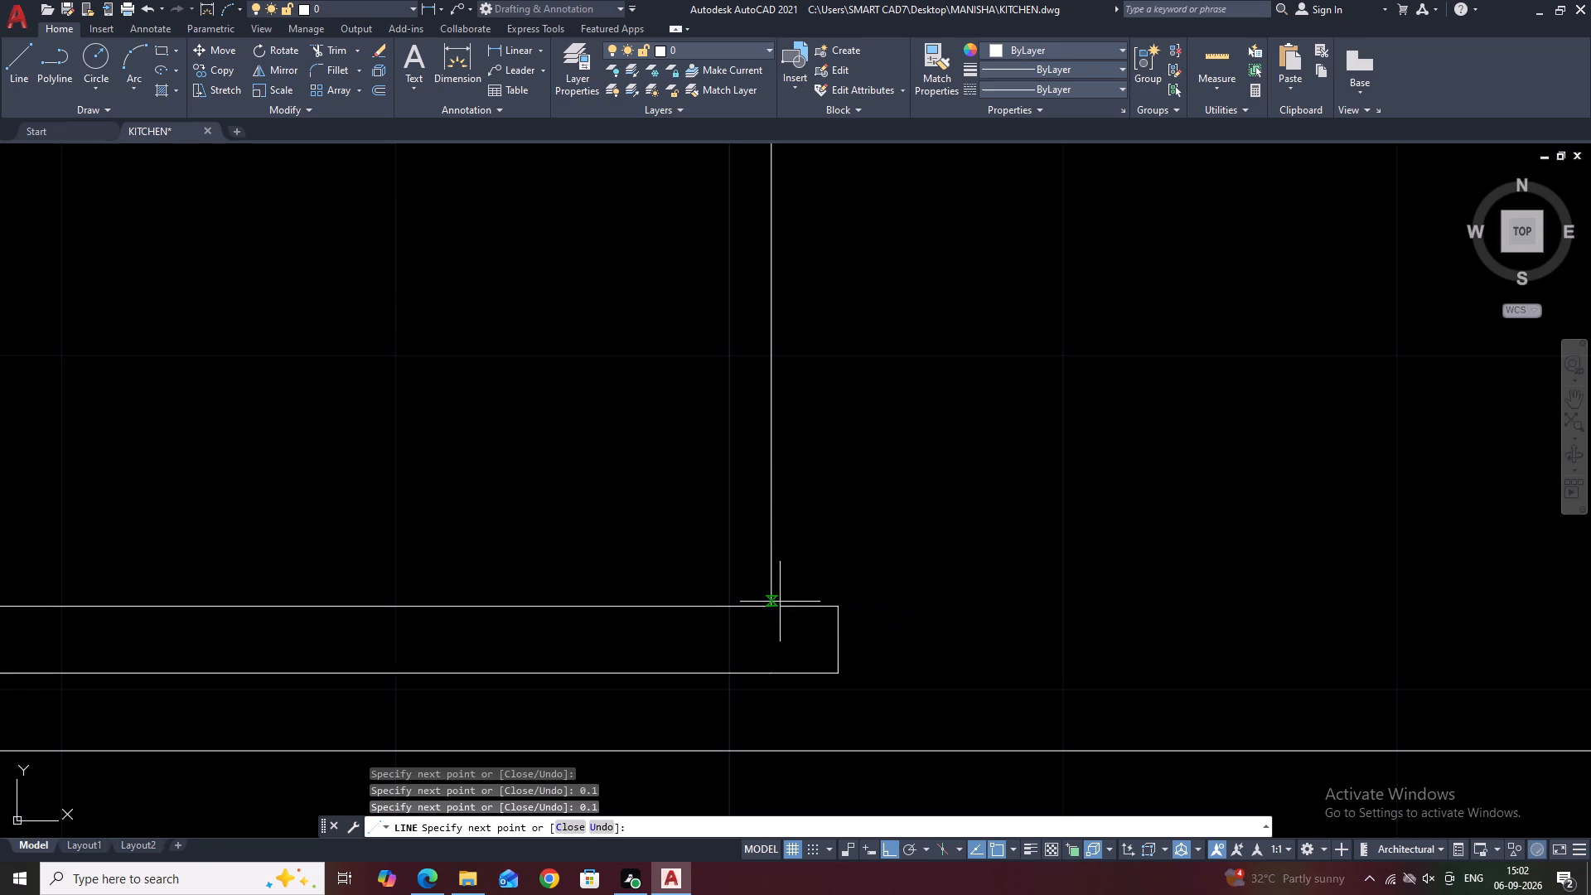
click(775, 606)
key(Escape)
Stretch the container rectangle's top edge down slightly to shorten it.
scroll(855, 542, down, 4)
scroll(922, 499, down, 3)
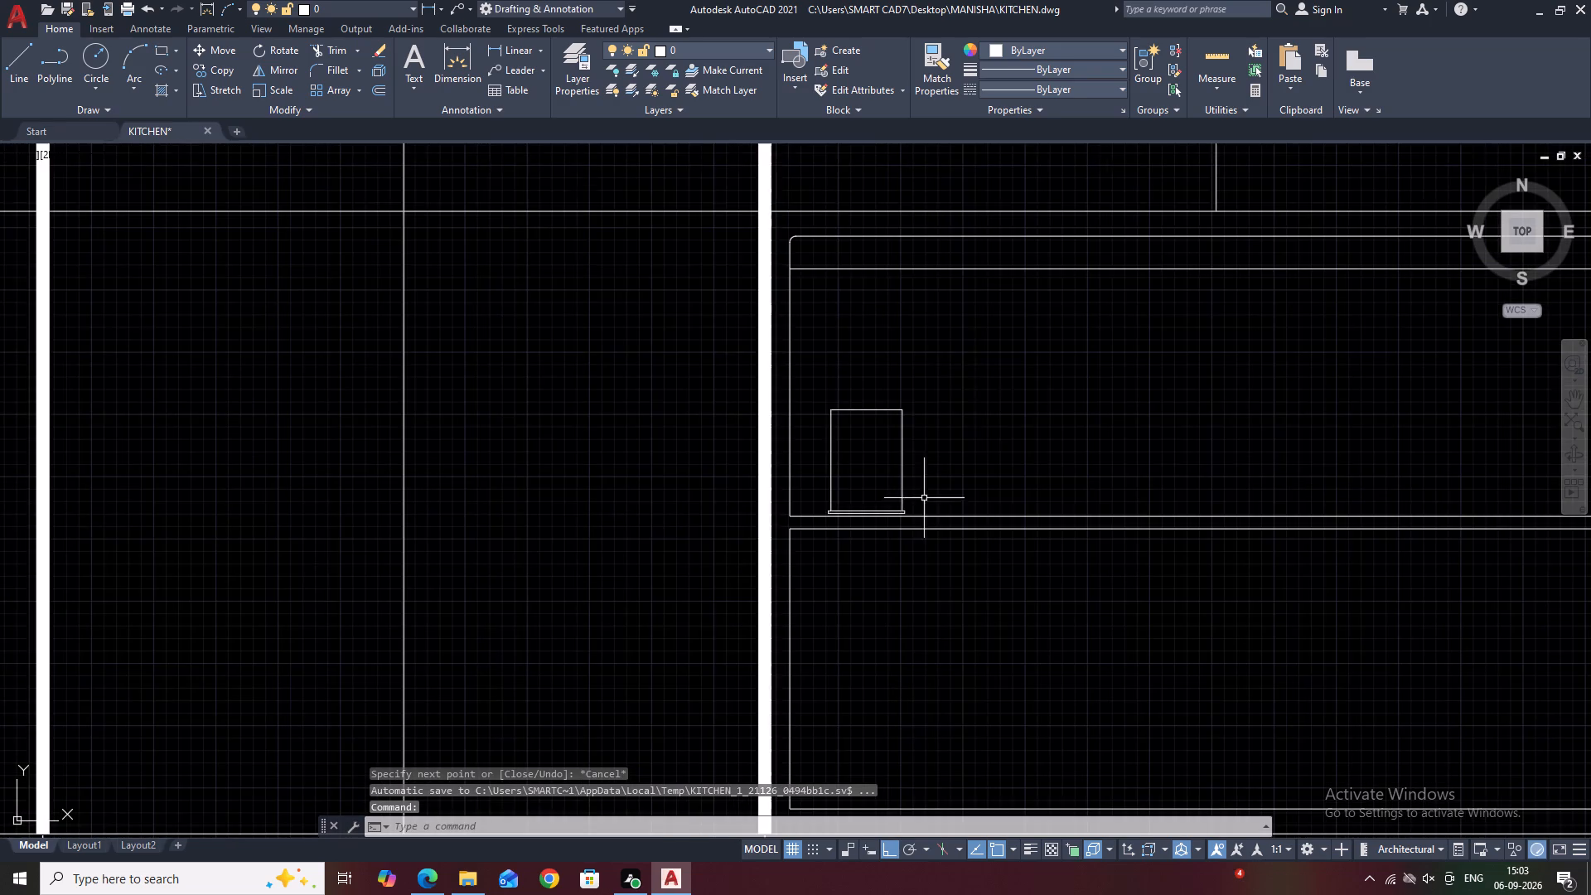
middle_drag(979, 367, 790, 467)
scroll(681, 535, up, 2)
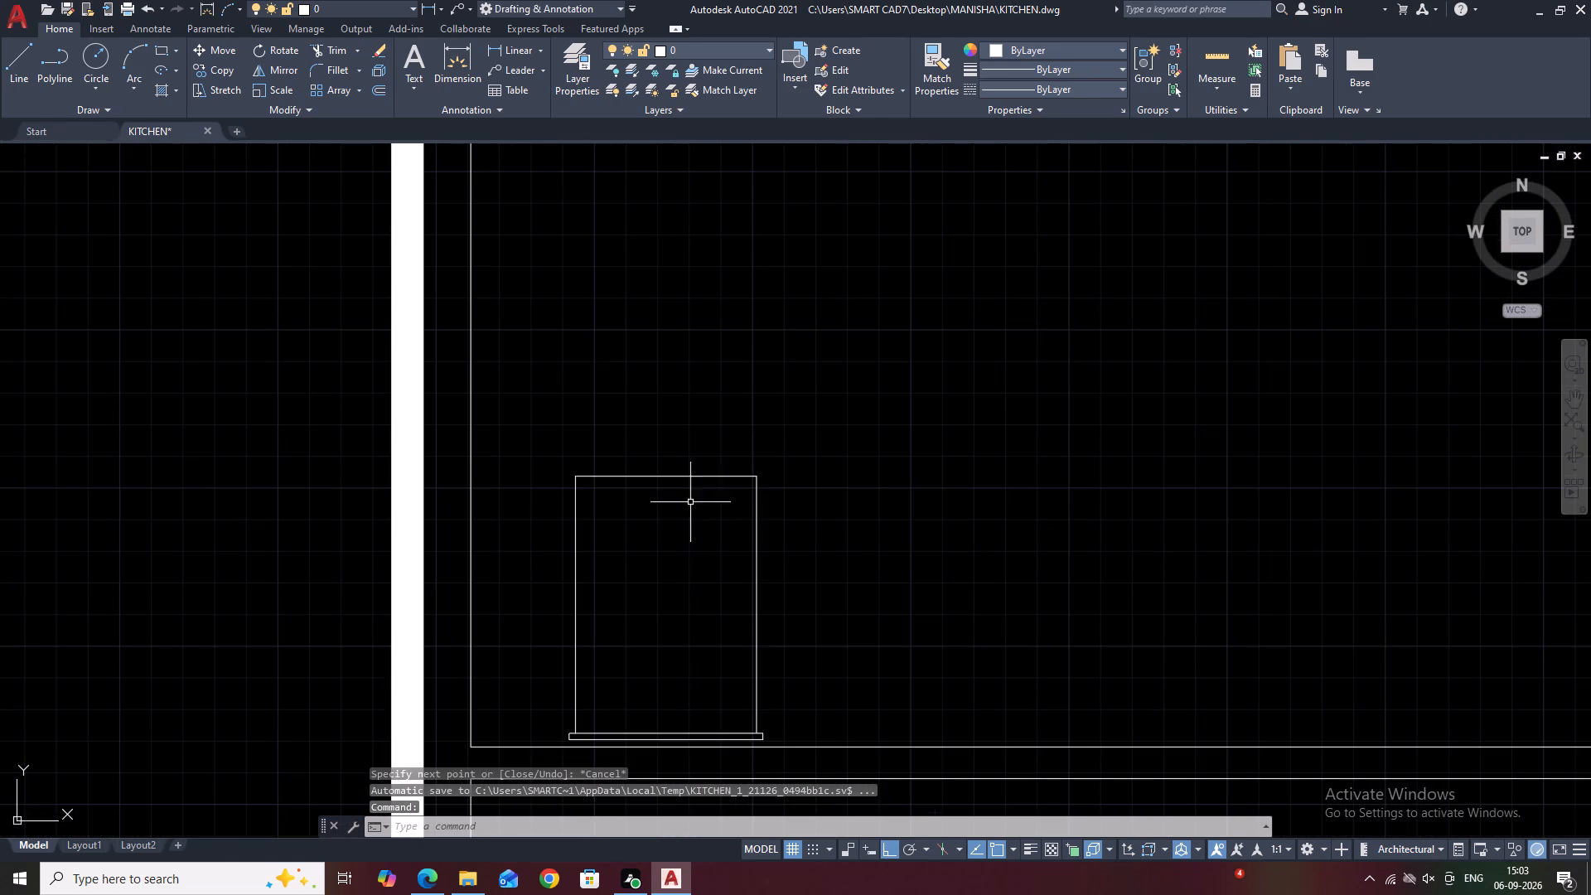
click(759, 434)
click(665, 526)
scroll(654, 485, up, 1)
click(672, 469)
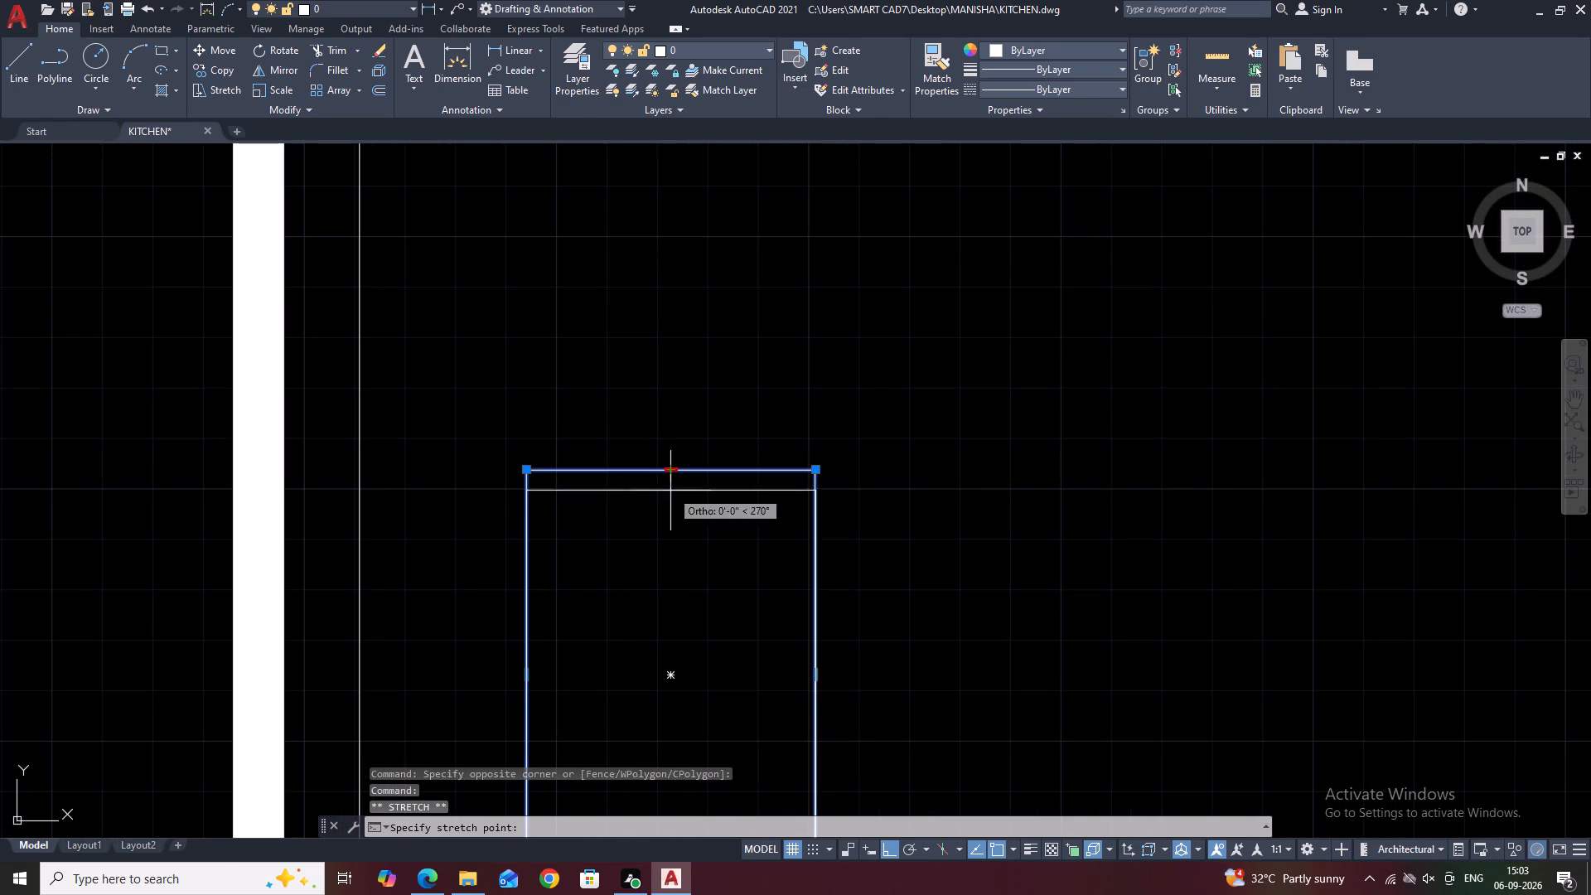
click(670, 513)
key(Escape)
scroll(717, 439, down, 2)
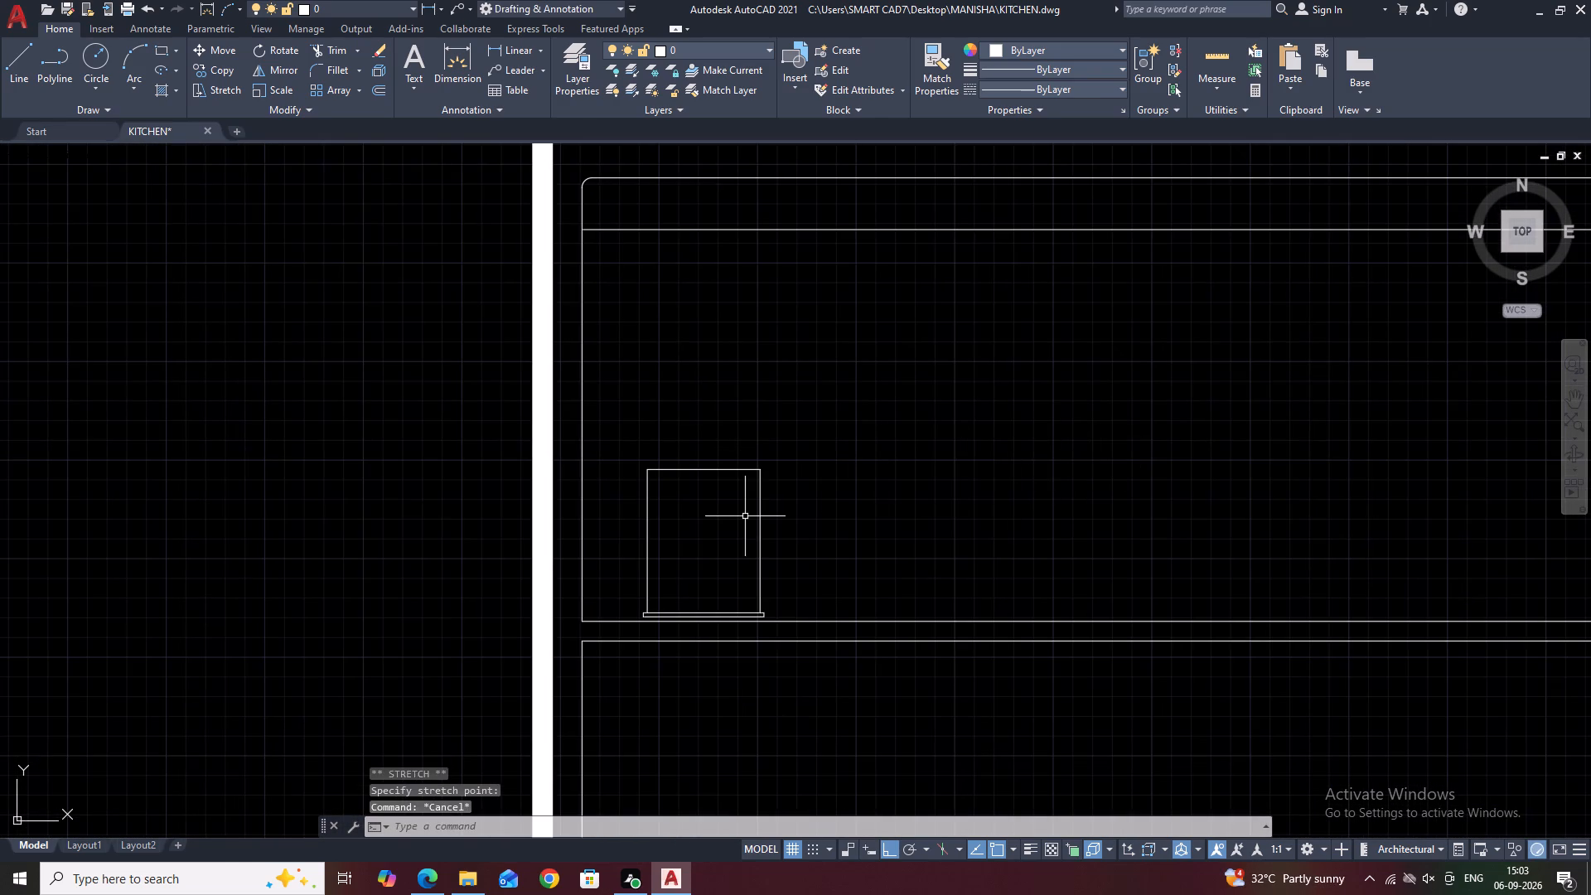
With Ortho off, draw a thin slanted stick from the container's bottom edge up past its top-left corner.
text(L)
key(space)
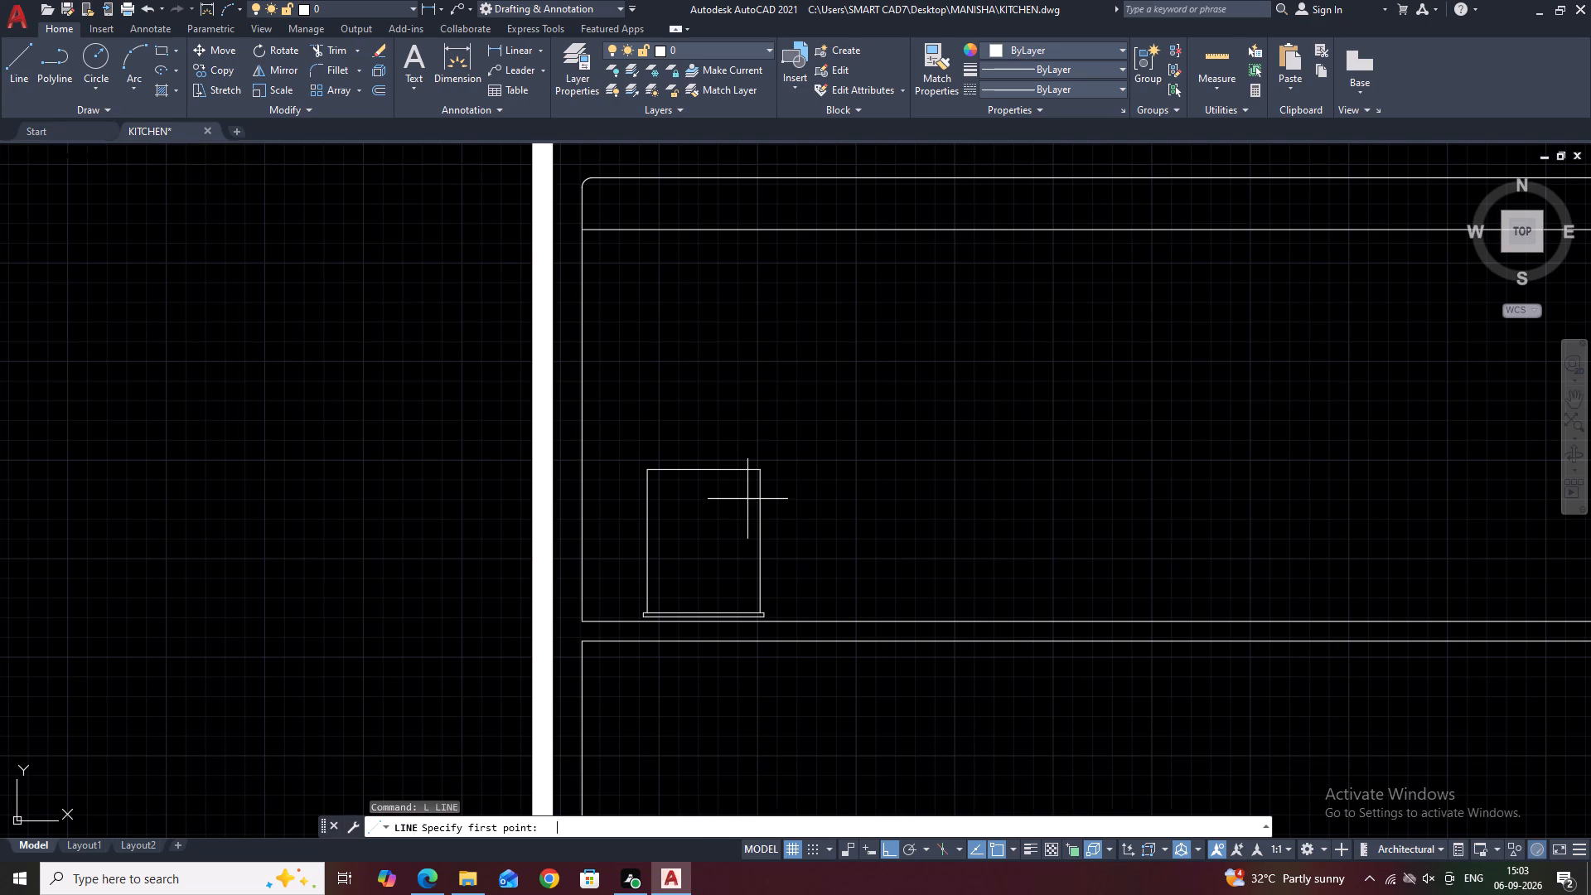
scroll(676, 596, up, 1)
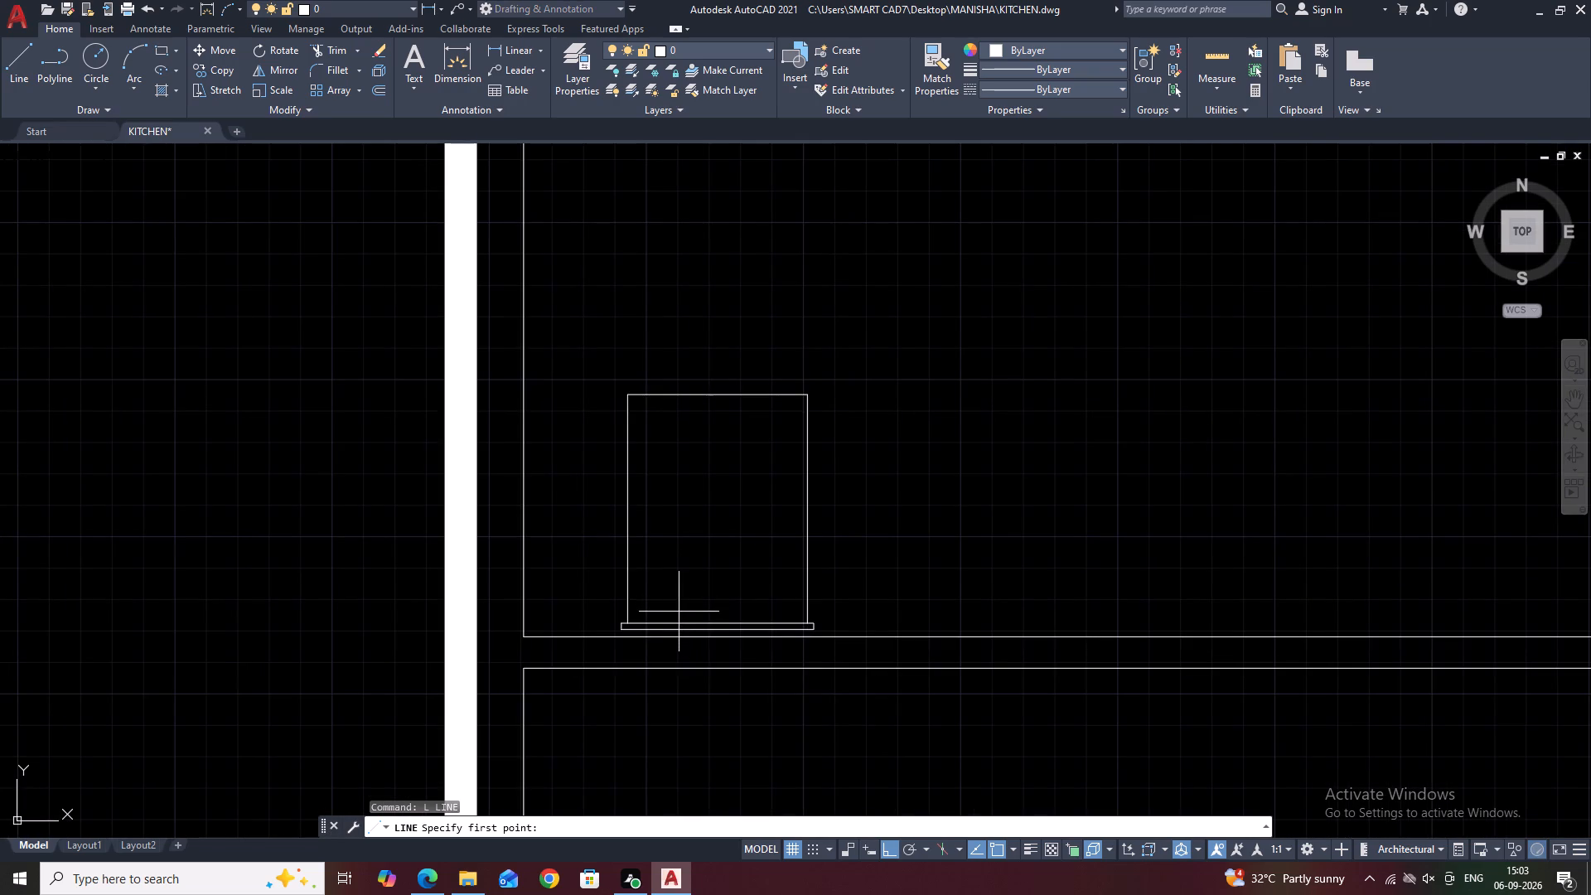
click(689, 622)
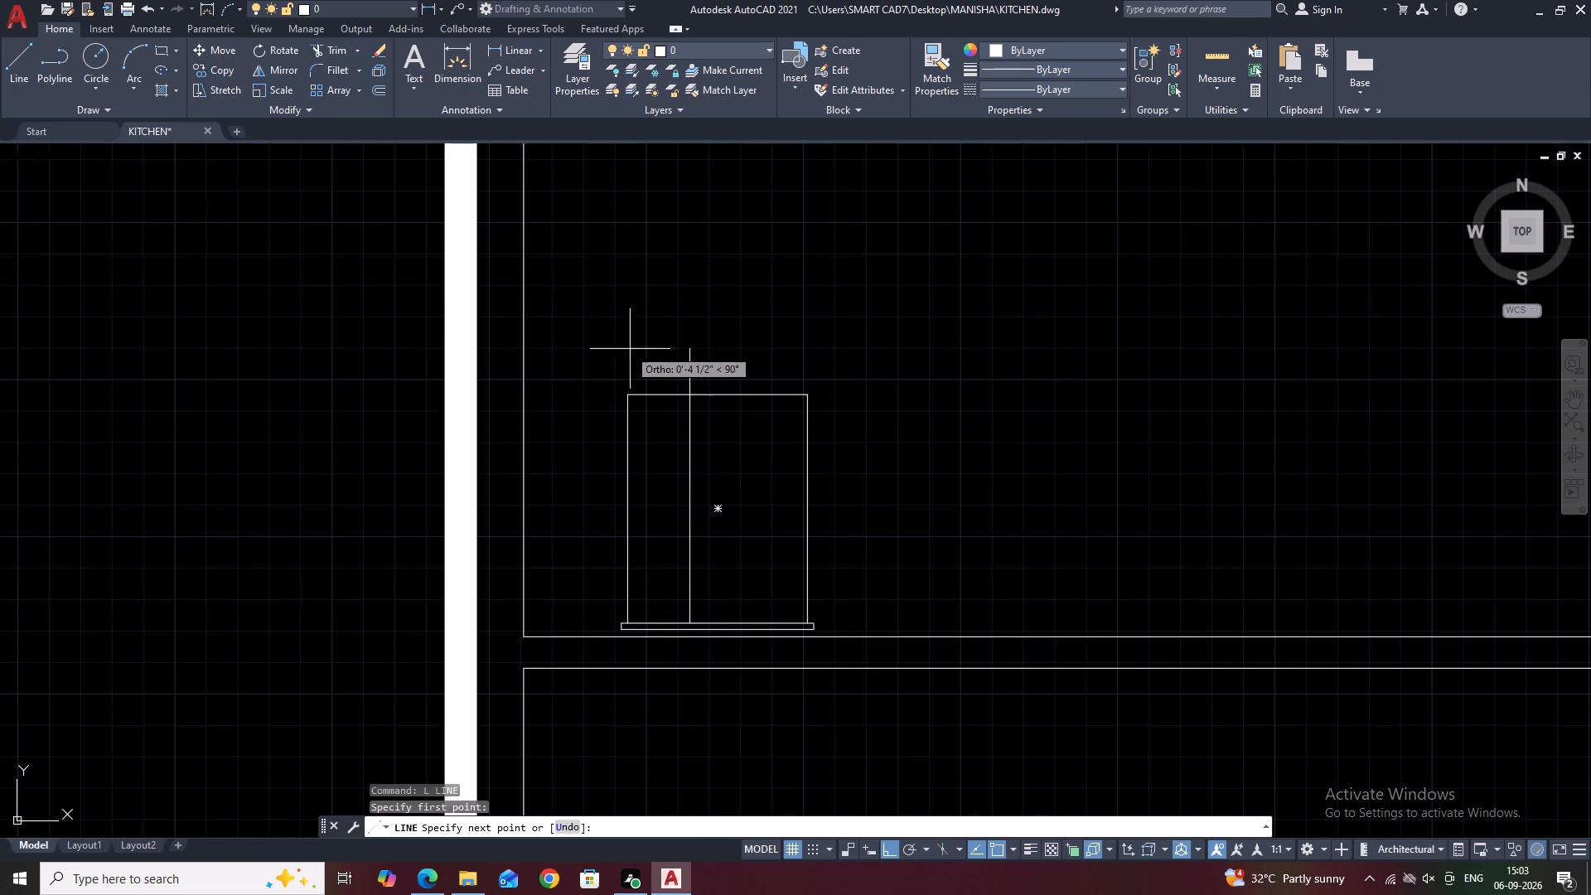
key(F8)
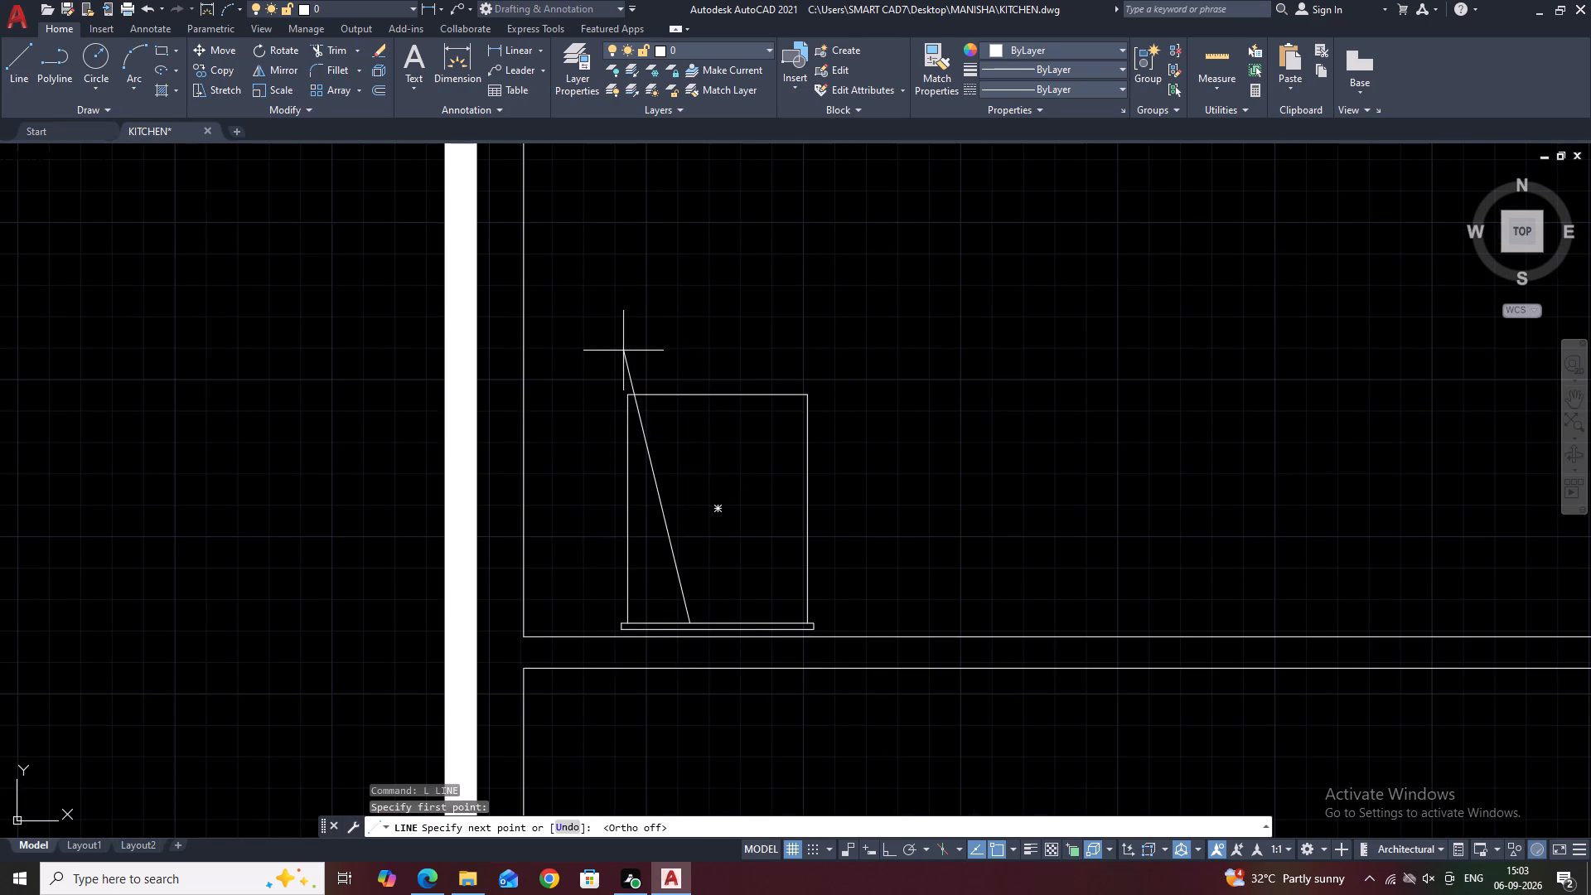
click(623, 351)
scroll(629, 349, up, 2)
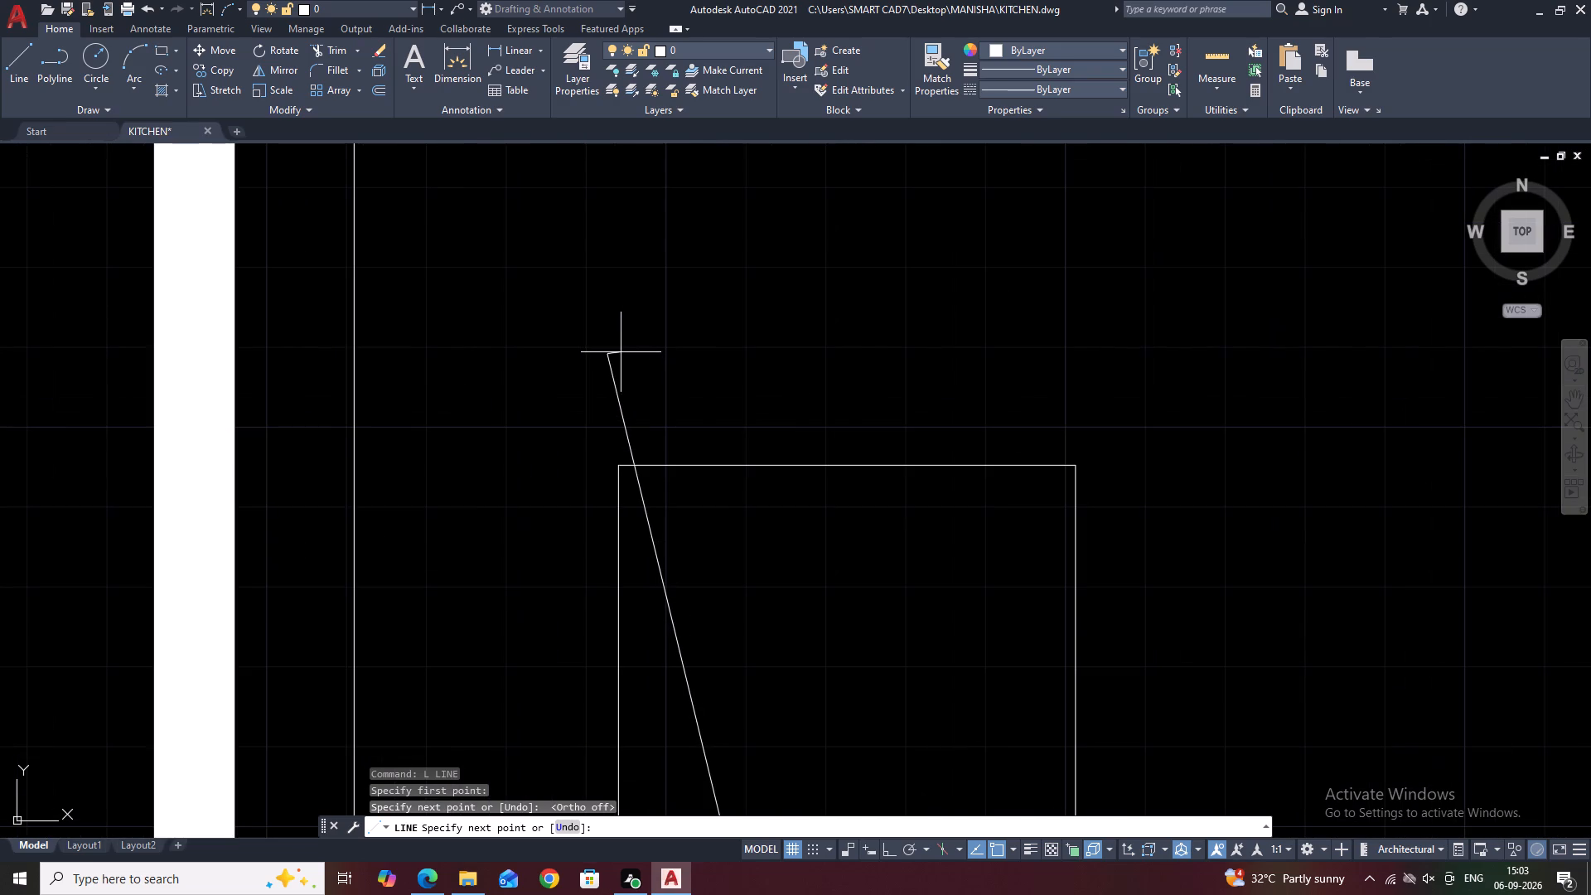
click(620, 352)
scroll(620, 354, down, 3)
scroll(655, 504, up, 1)
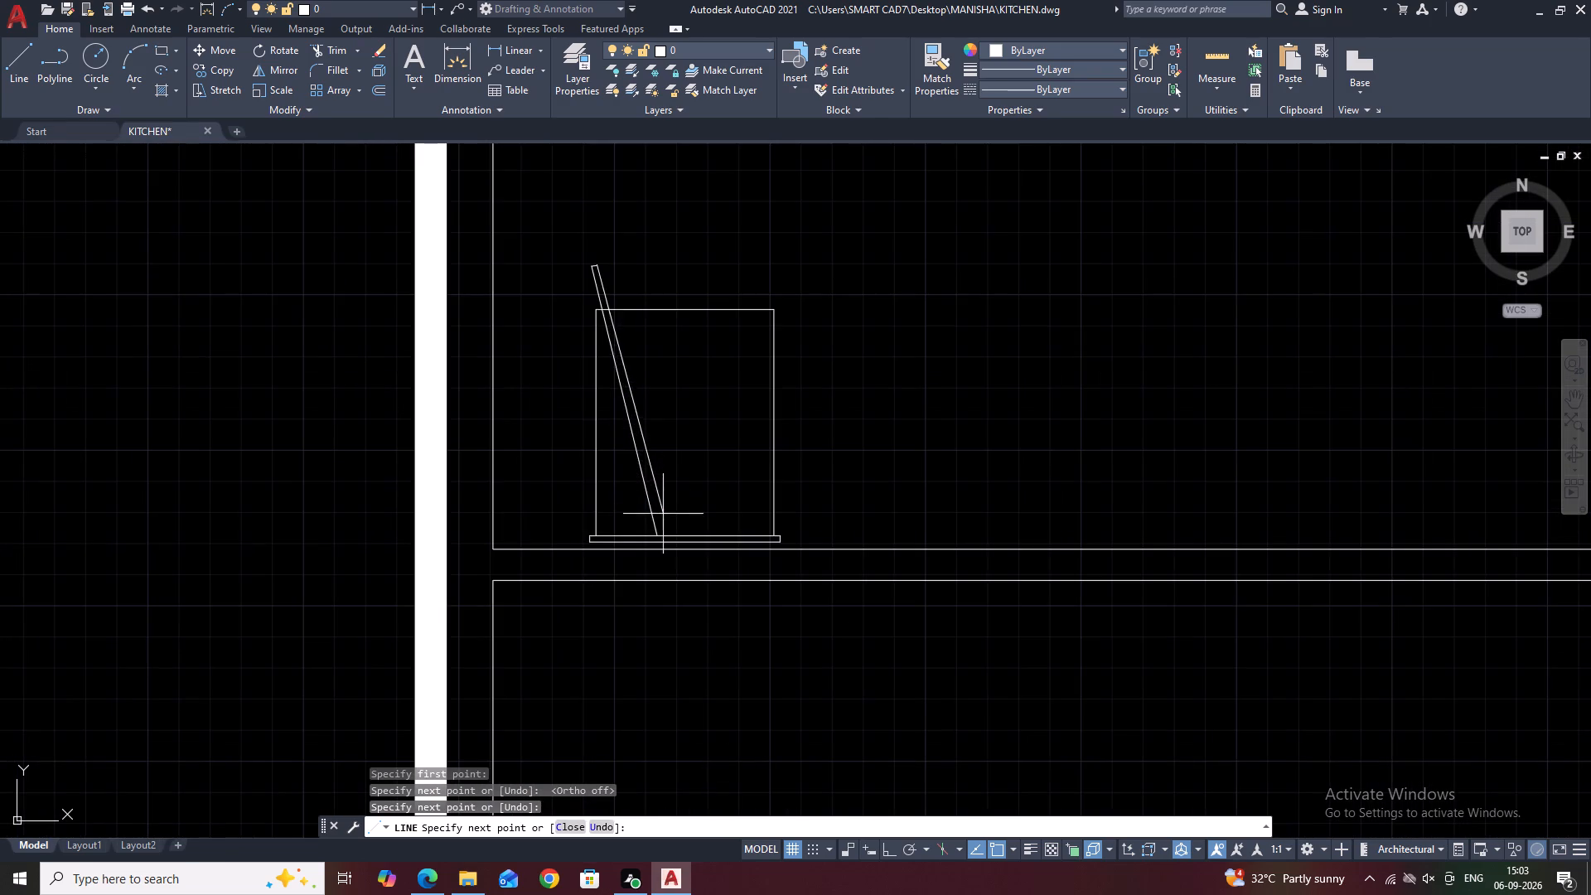
scroll(662, 531, up, 2)
click(656, 547)
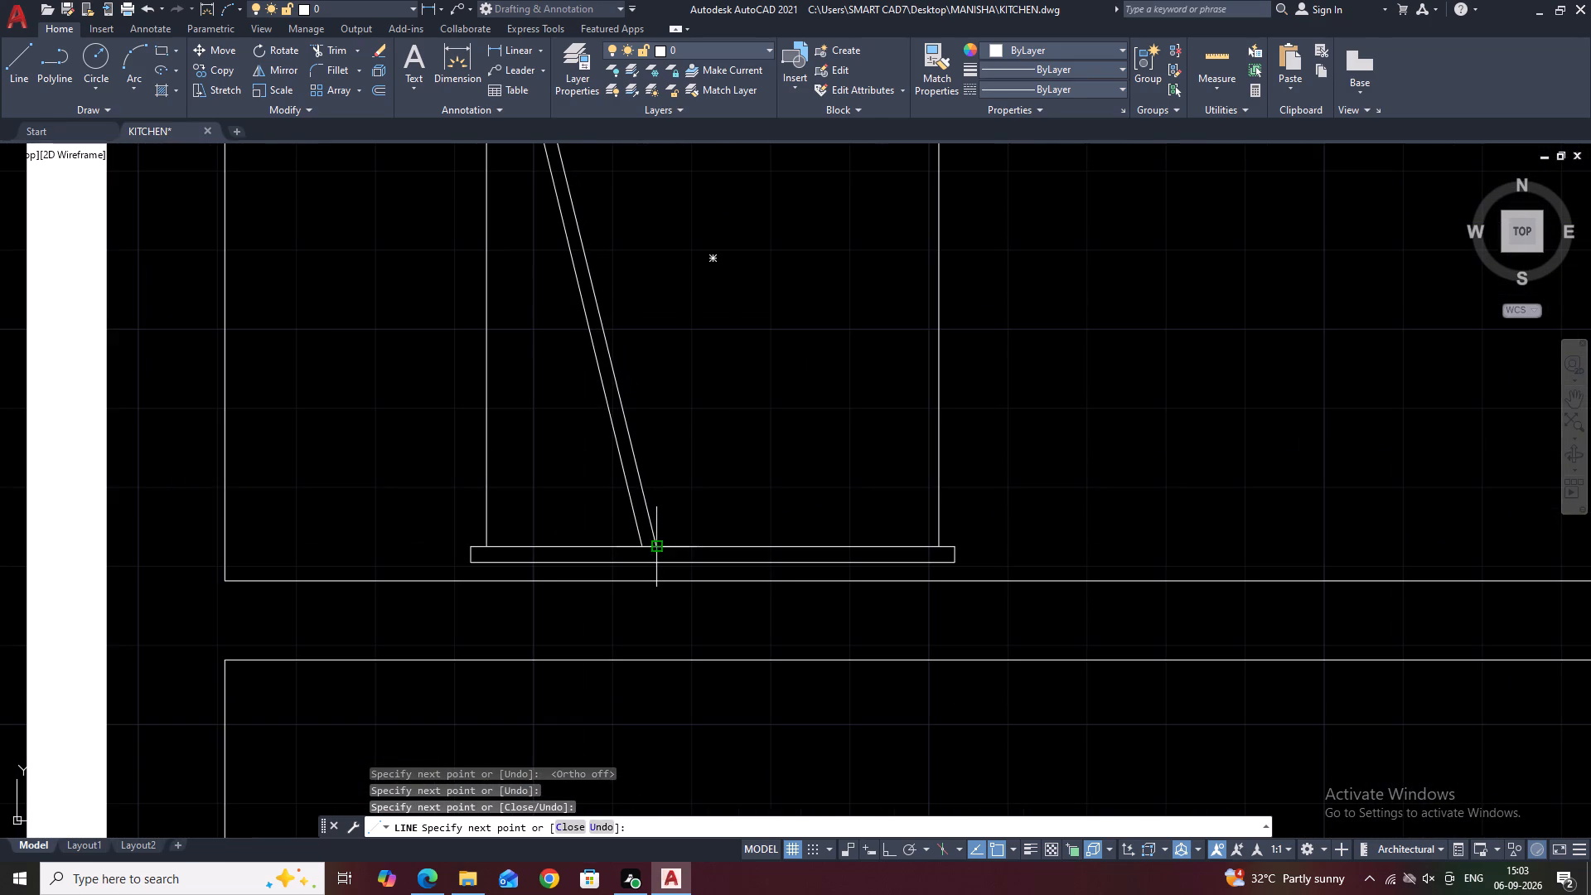
key(Escape)
scroll(647, 470, down, 3)
Draw a slightly bent polyline from the container's bottom edge, beside the stick, up to its top edge near the top-right corner.
middle_drag(719, 378, 737, 469)
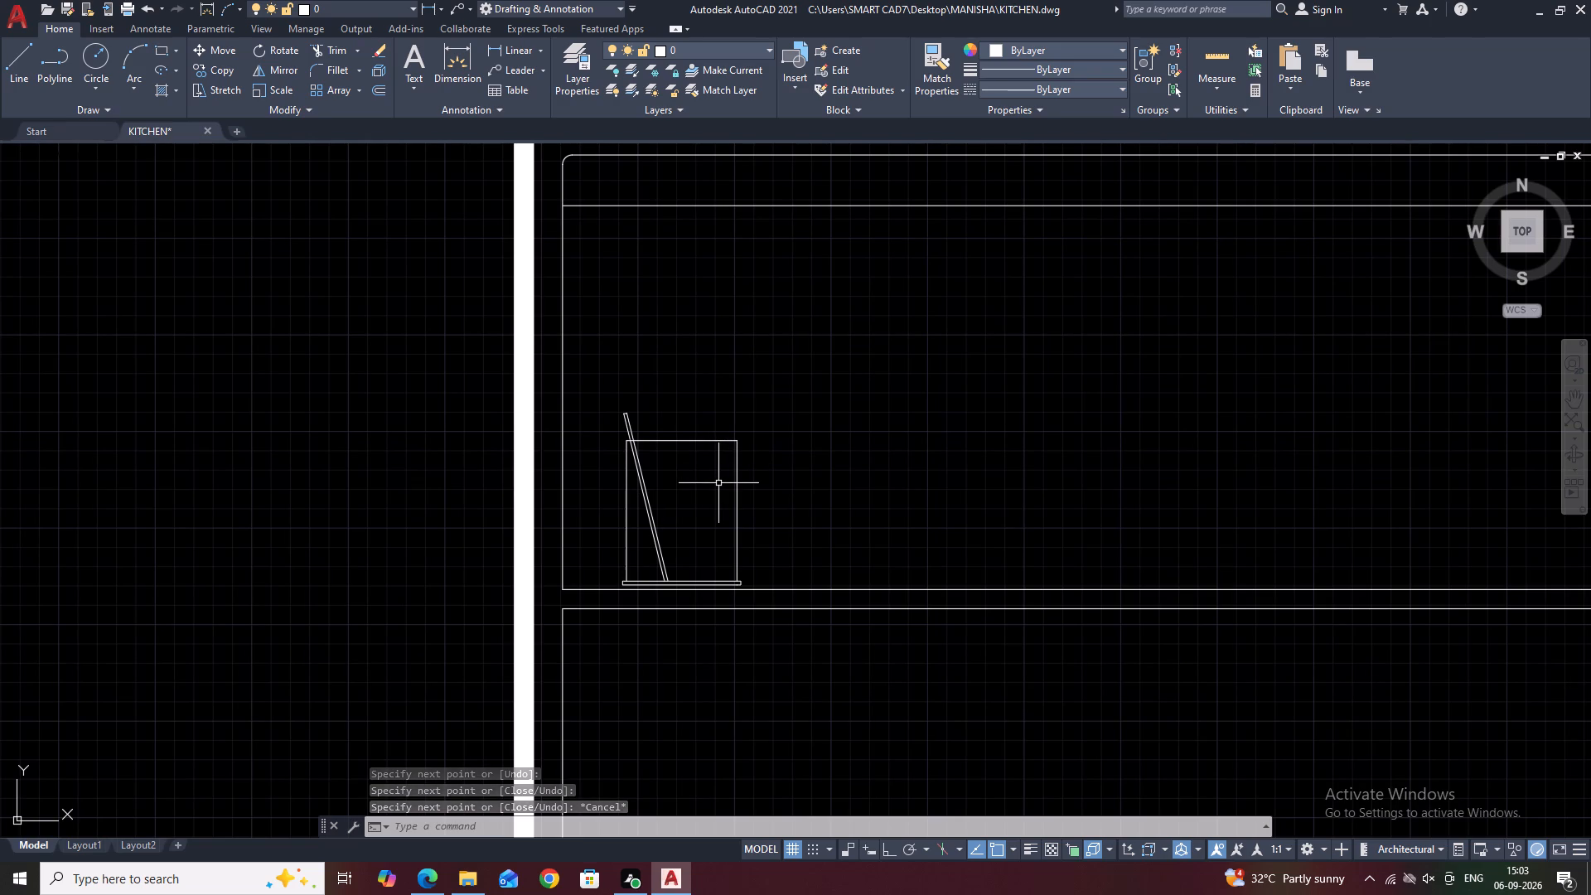
text(PL)
key(space)
scroll(699, 583, up, 2)
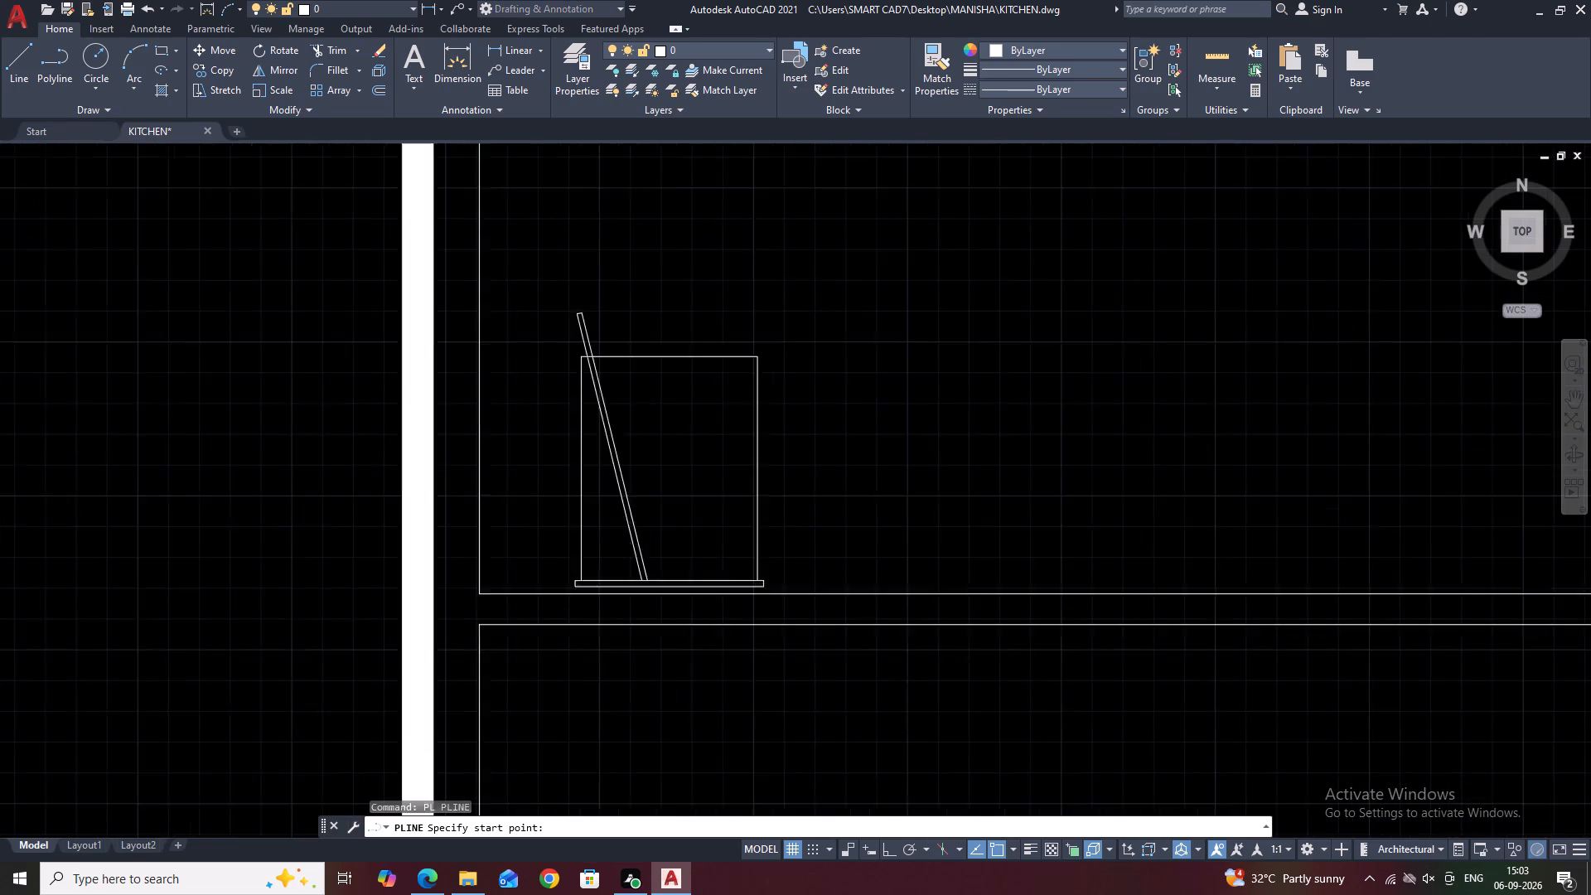
click(699, 582)
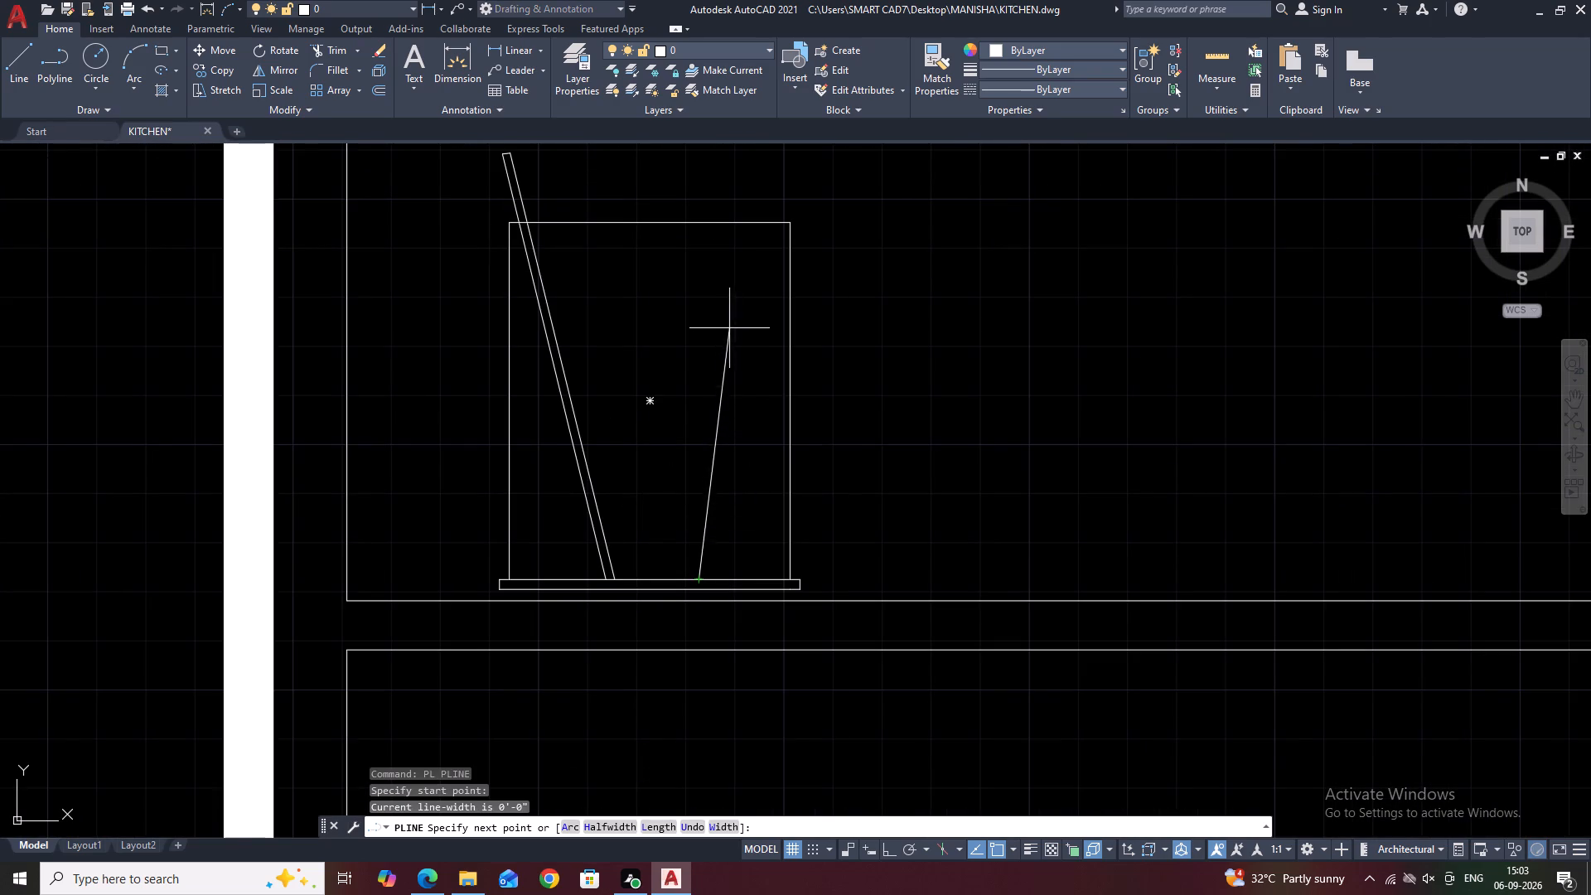
middle_drag(738, 337, 756, 409)
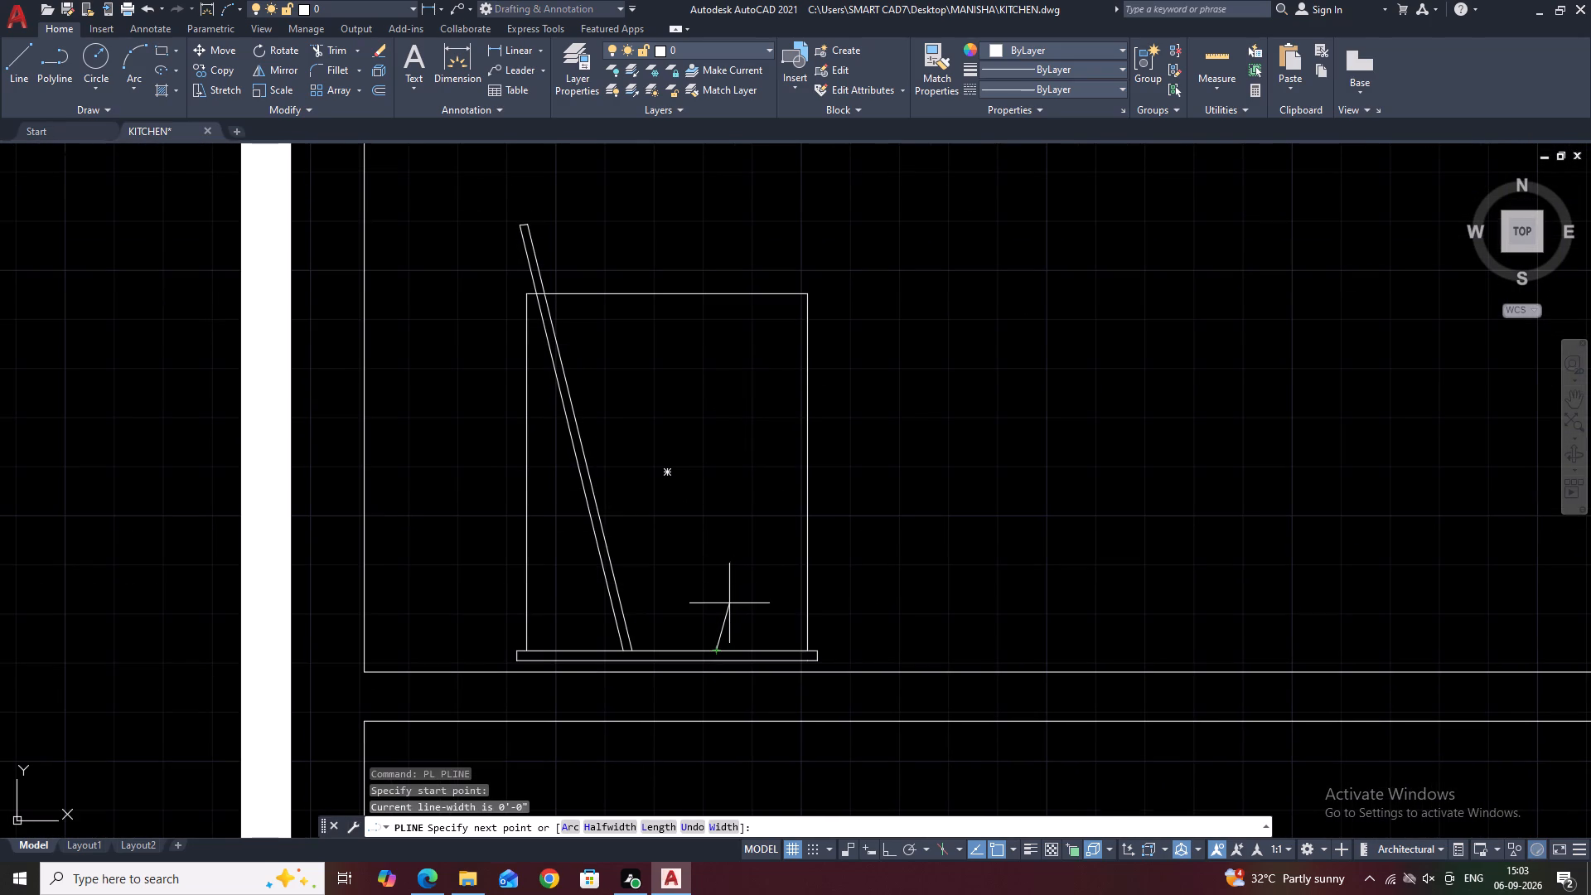
click(726, 607)
click(729, 591)
click(731, 574)
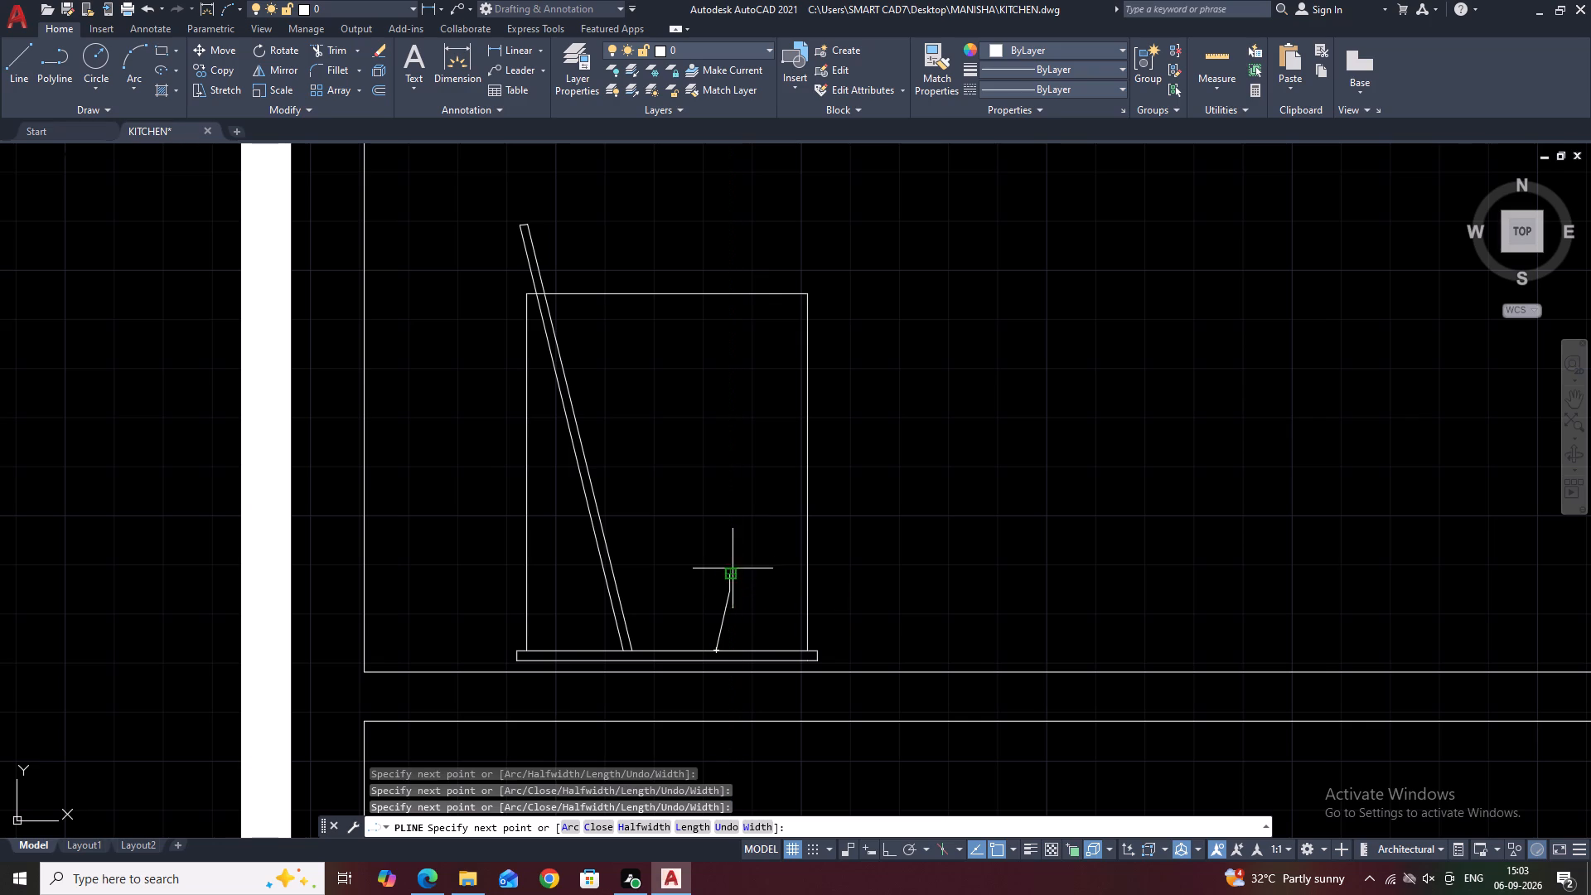
click(742, 509)
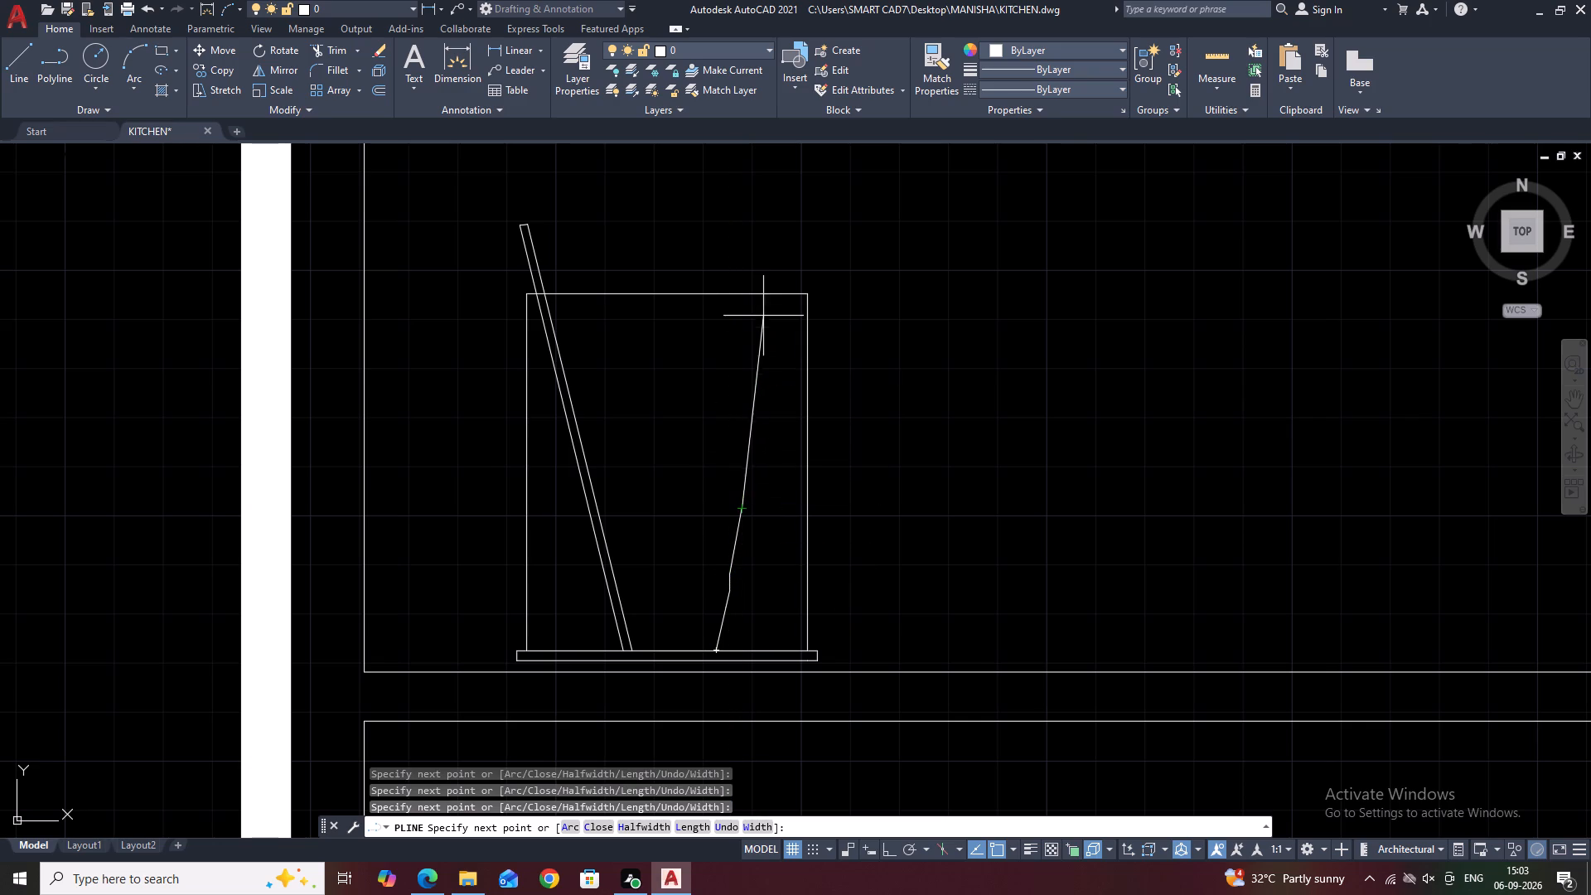
middle_drag(763, 304, 767, 340)
middle_drag(768, 283, 774, 298)
click(779, 344)
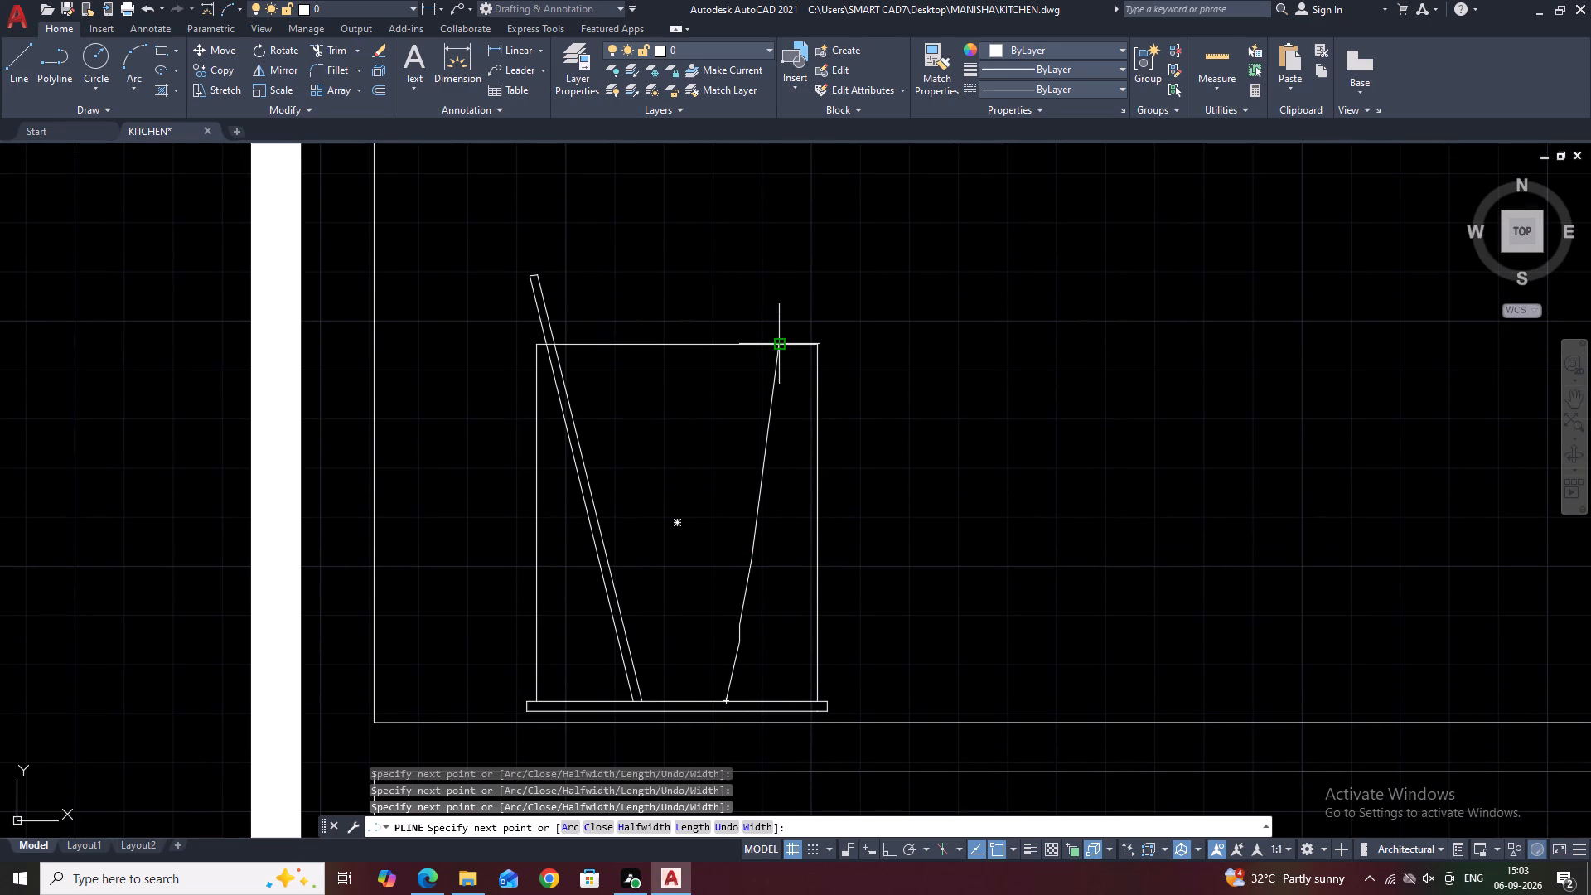
Complete the second utensil with a hooked handle rising about 1 inch above the rim and a return edge to the container's bottom.
click(770, 344)
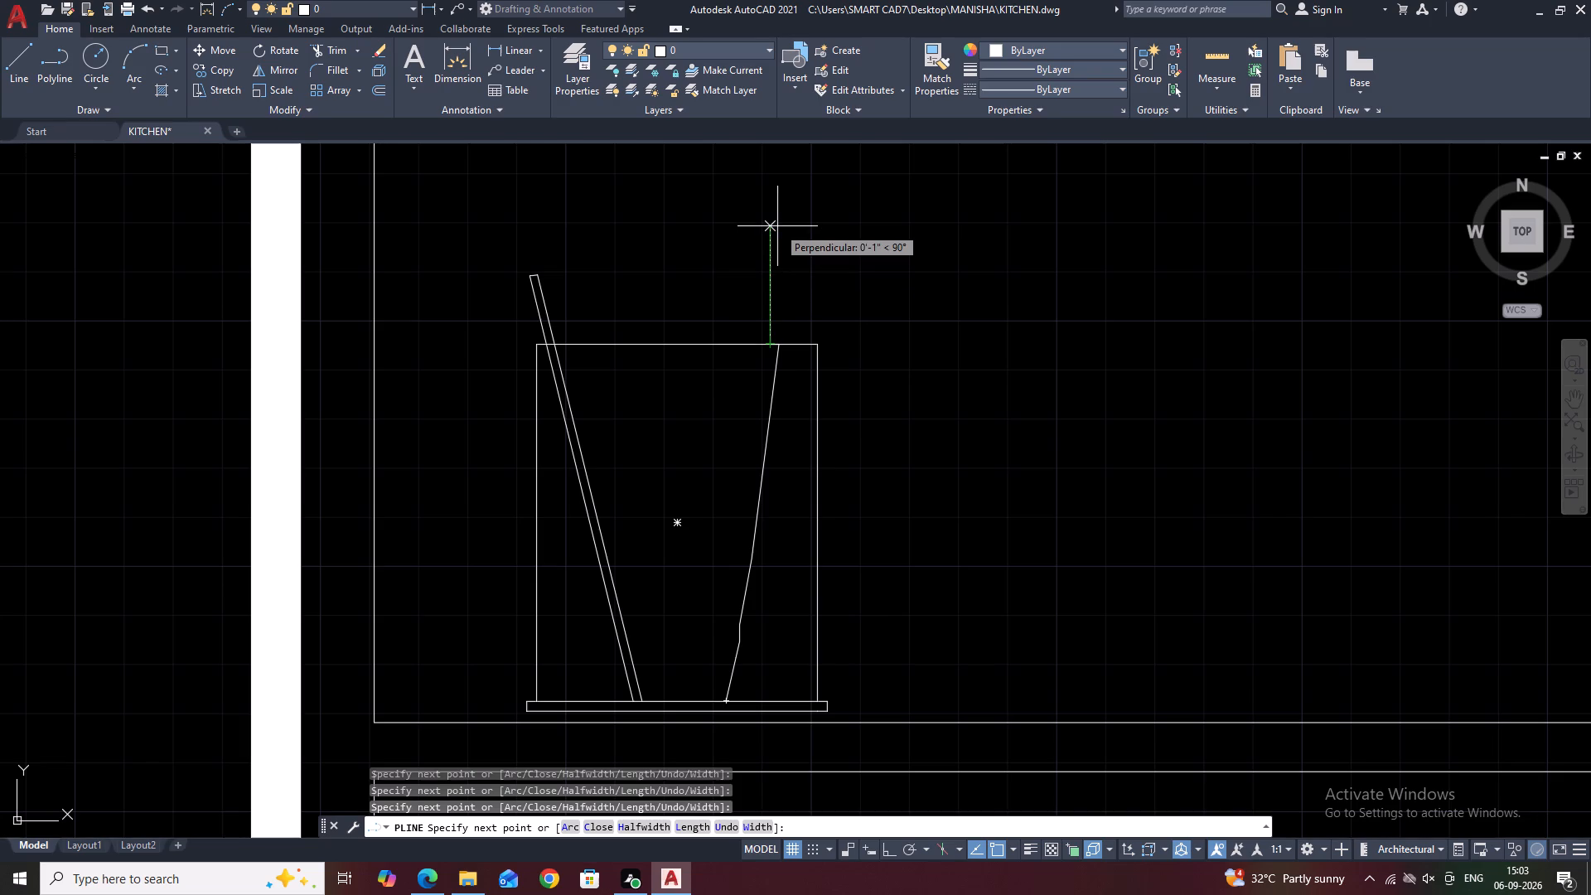
click(777, 229)
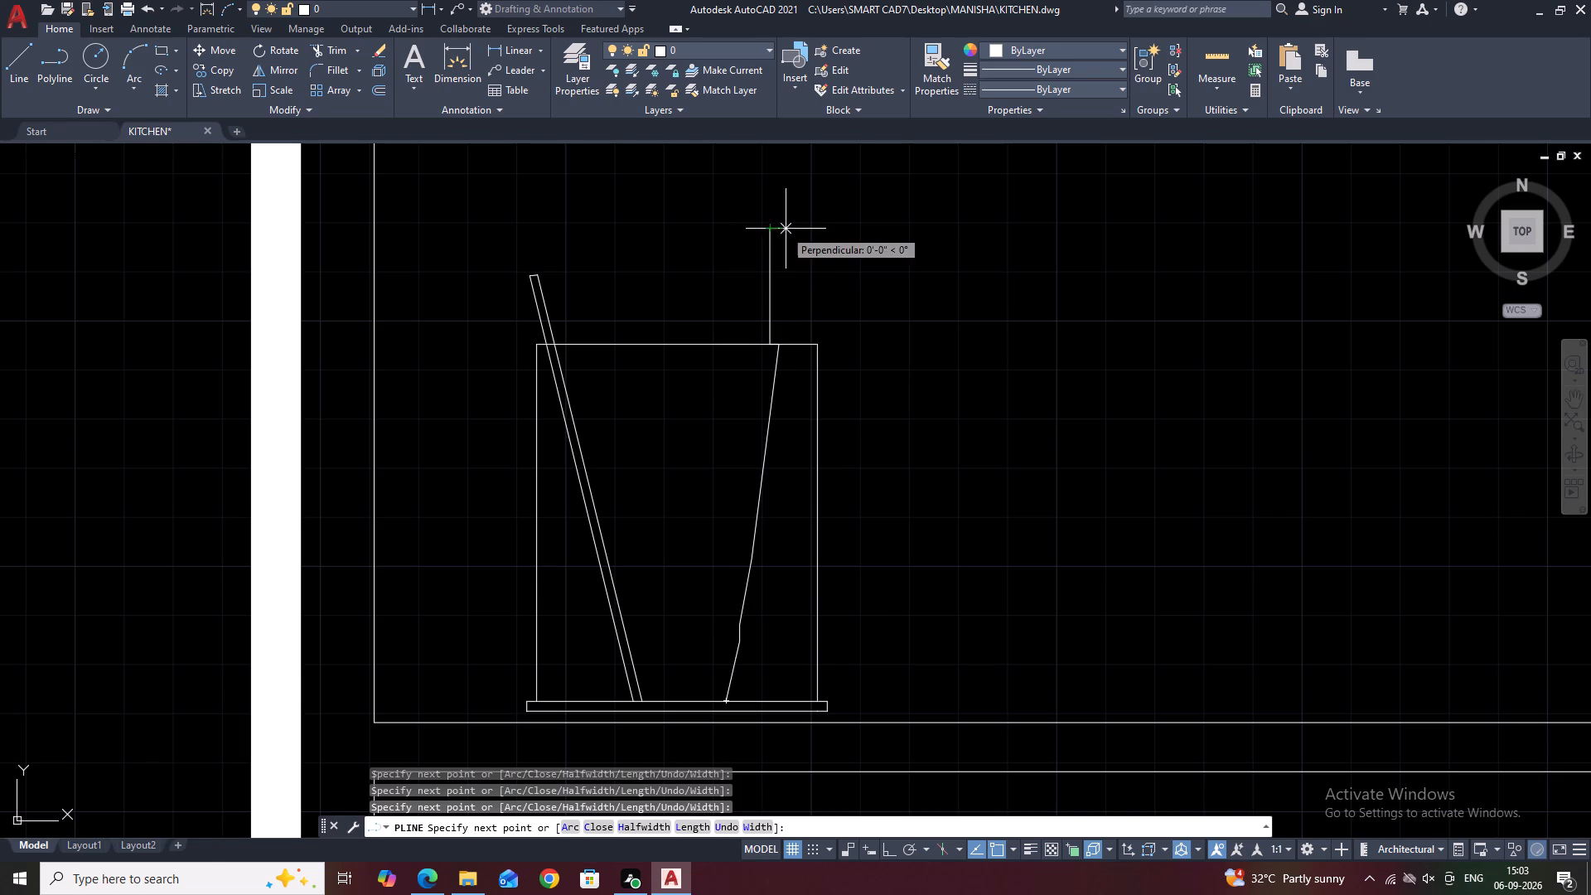
click(800, 230)
click(800, 246)
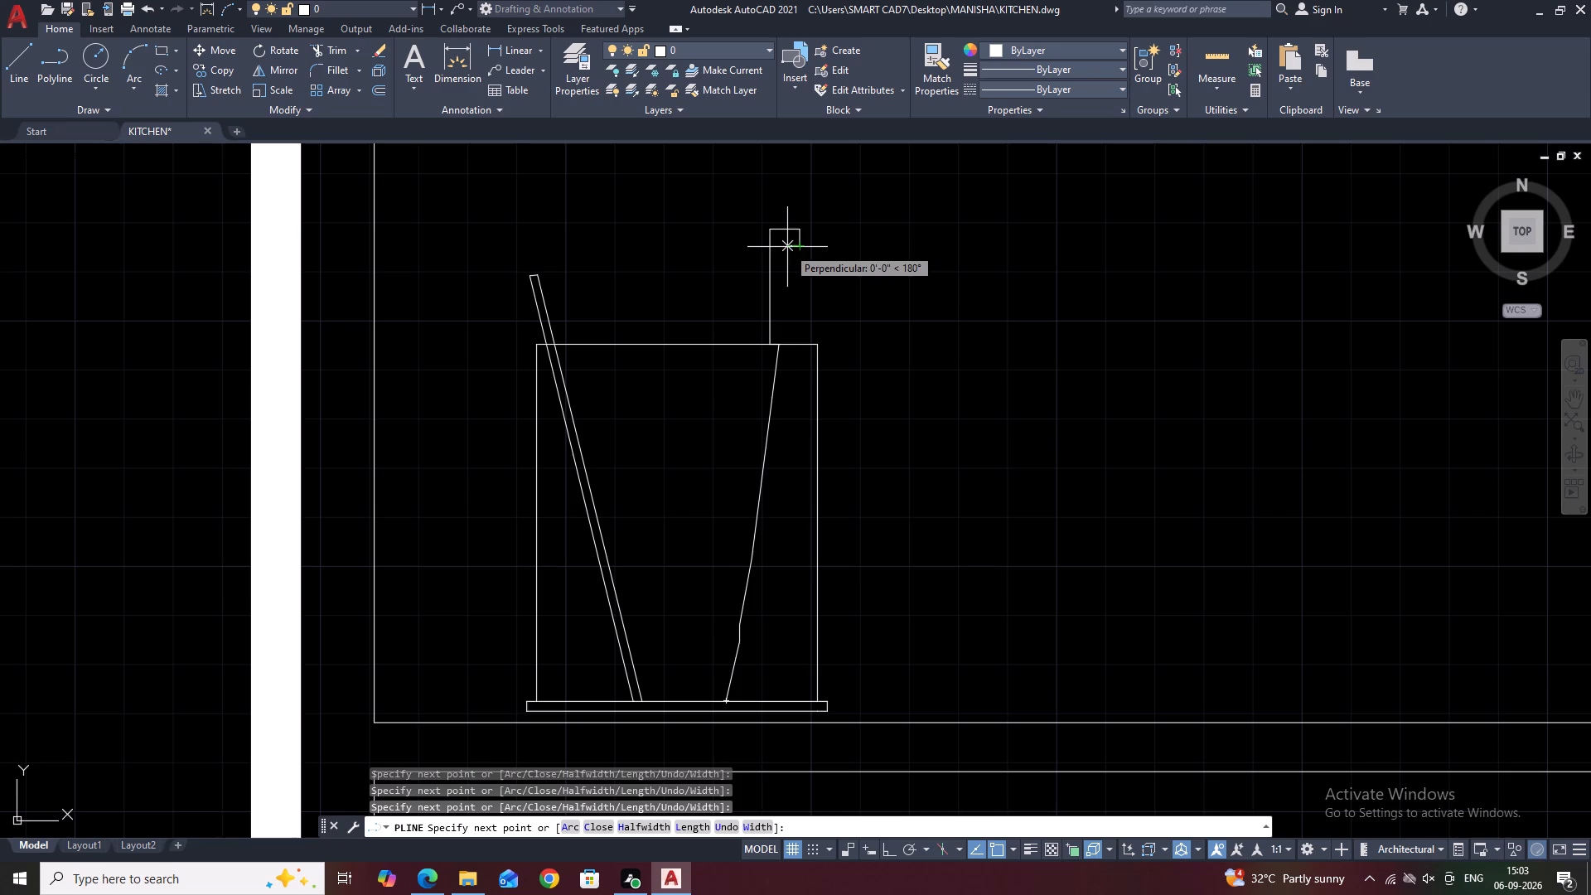
click(789, 248)
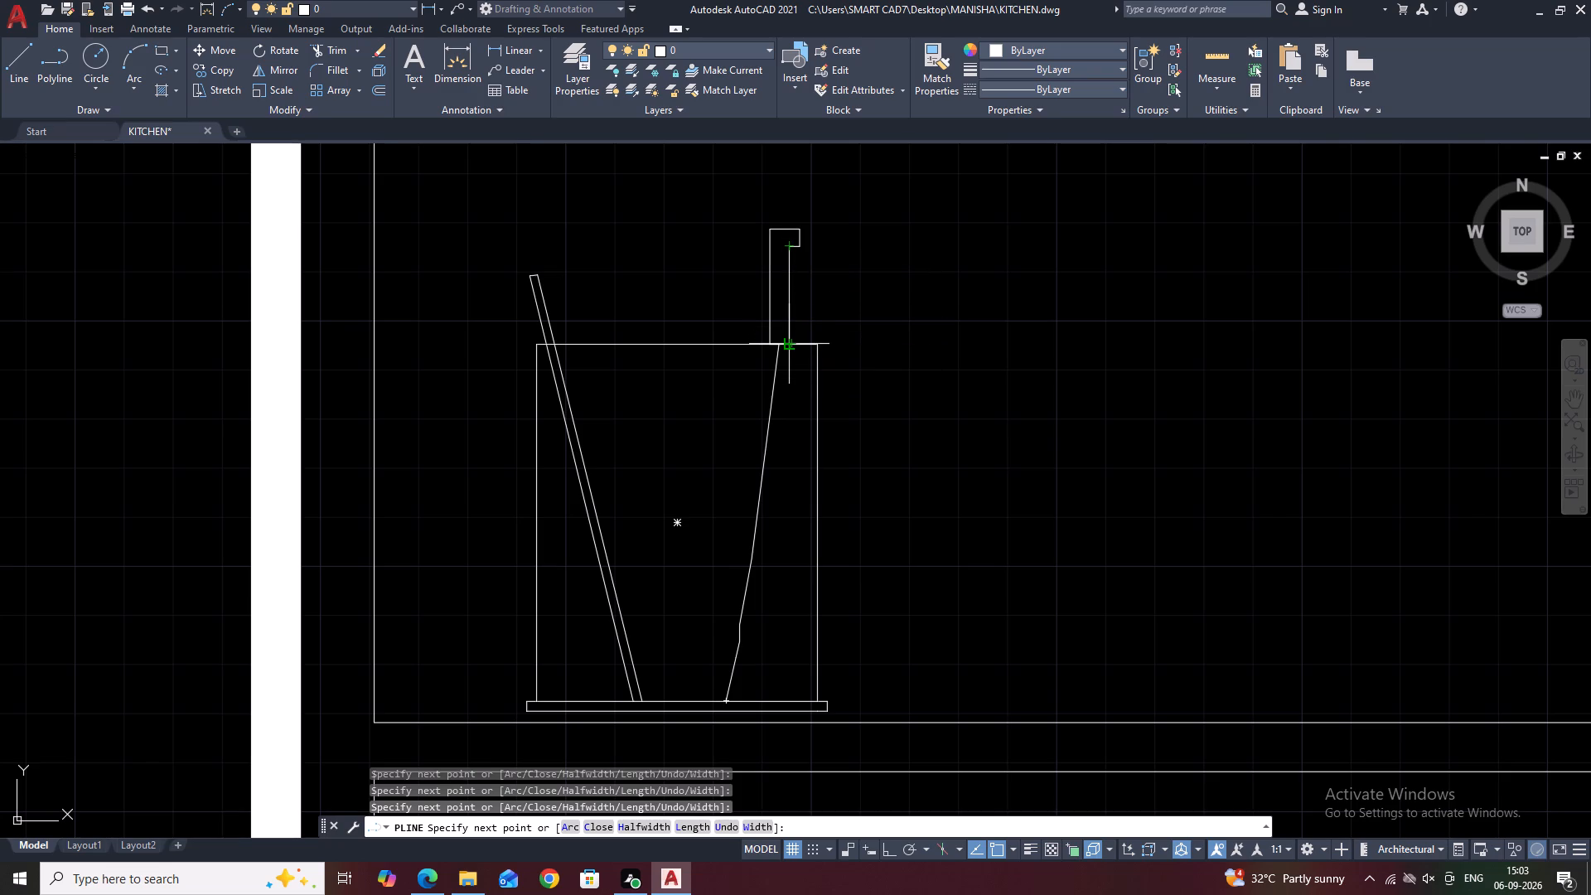
click(789, 344)
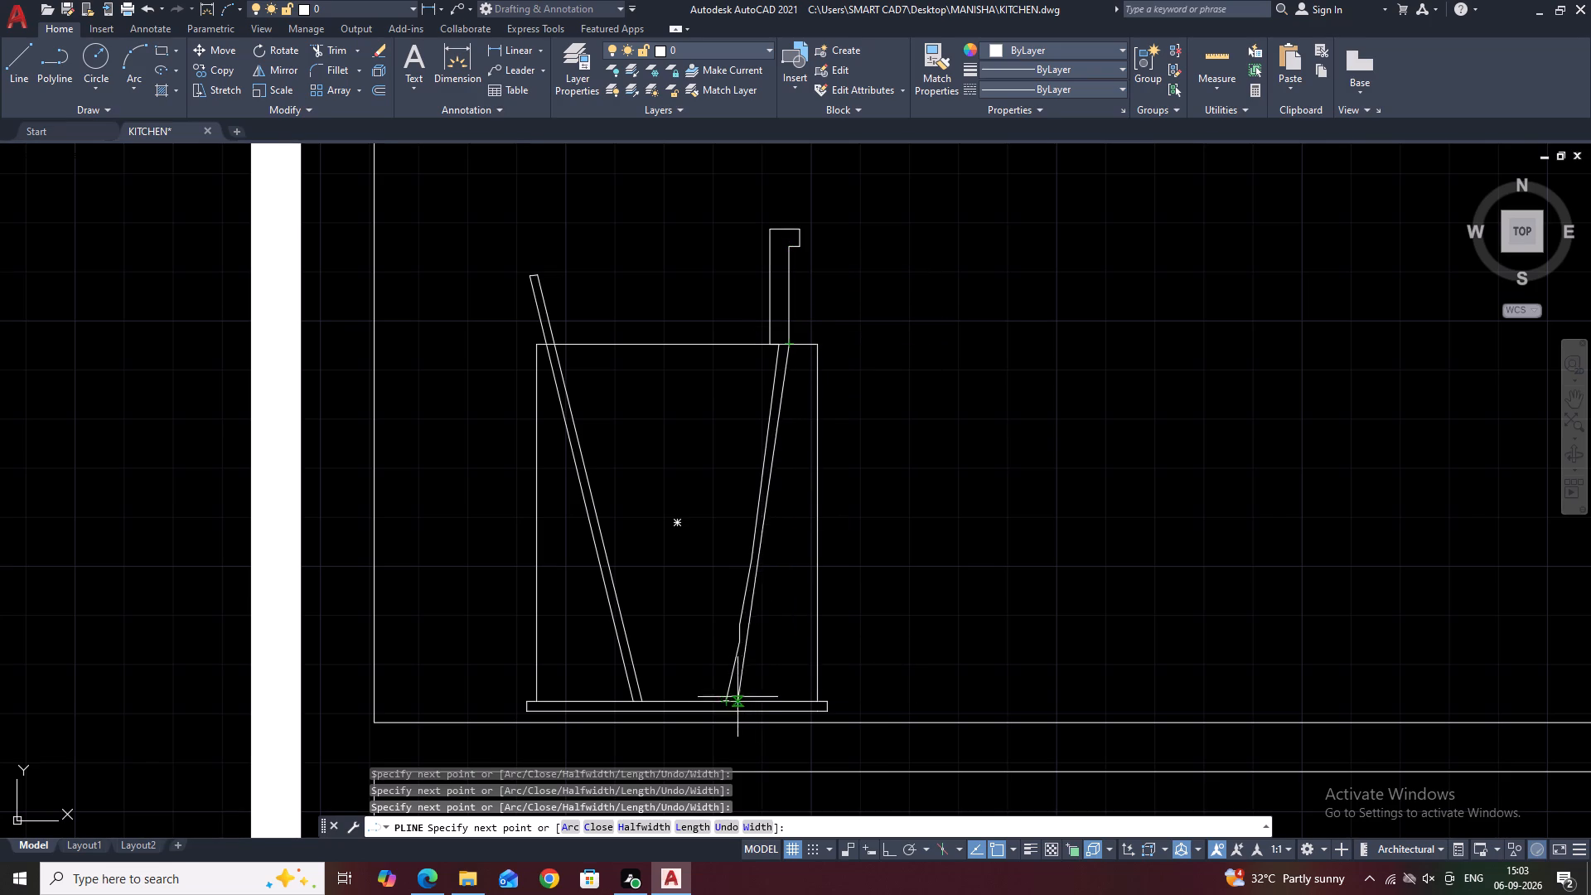
click(749, 696)
click(731, 700)
key(Escape)
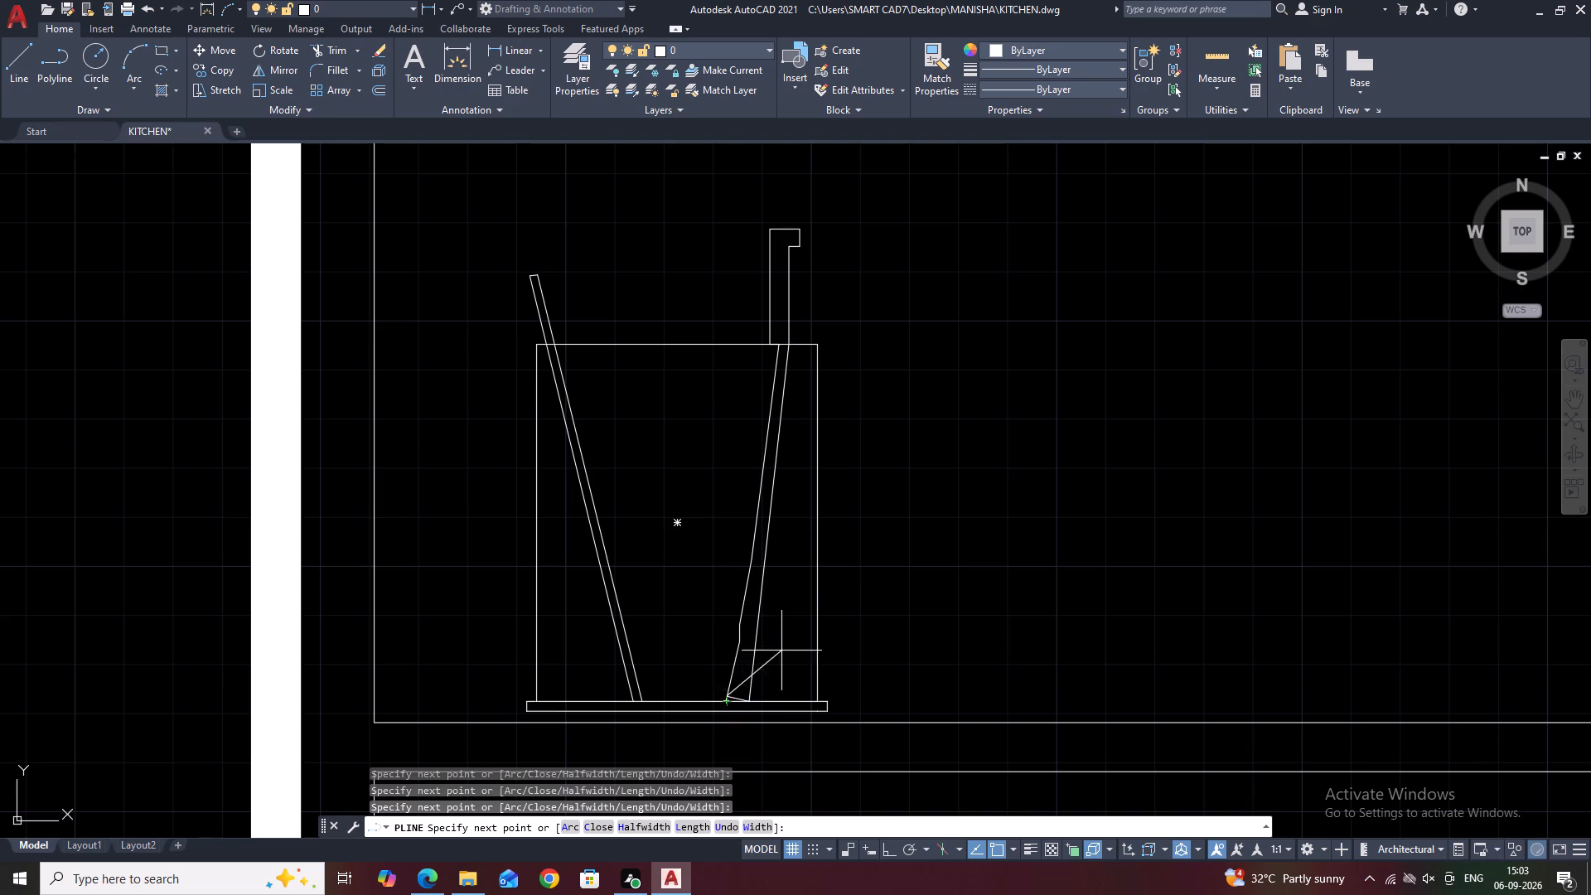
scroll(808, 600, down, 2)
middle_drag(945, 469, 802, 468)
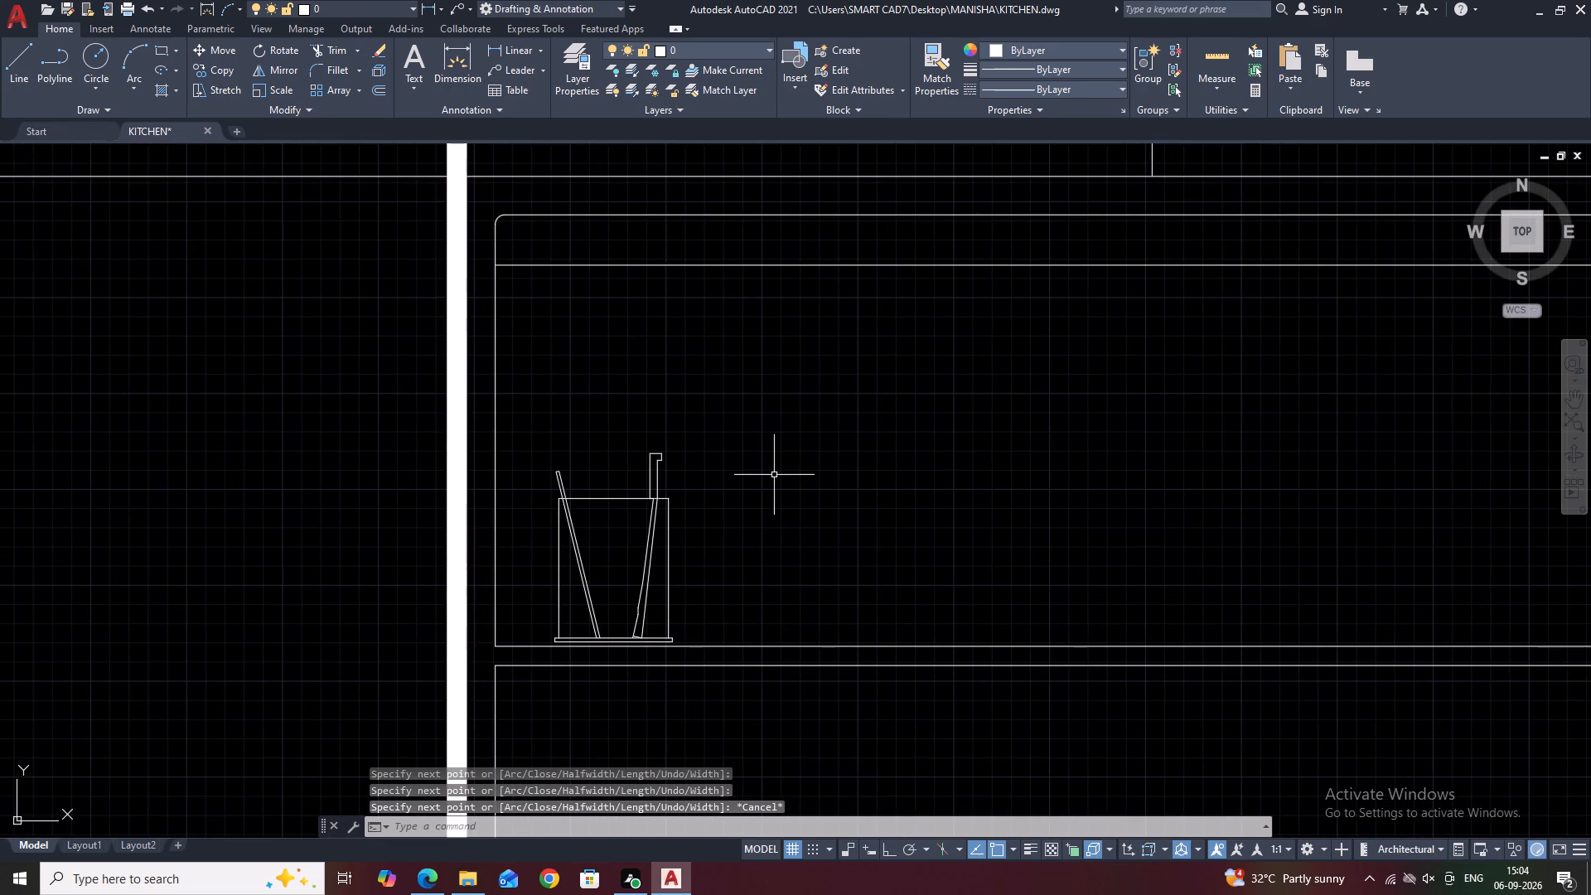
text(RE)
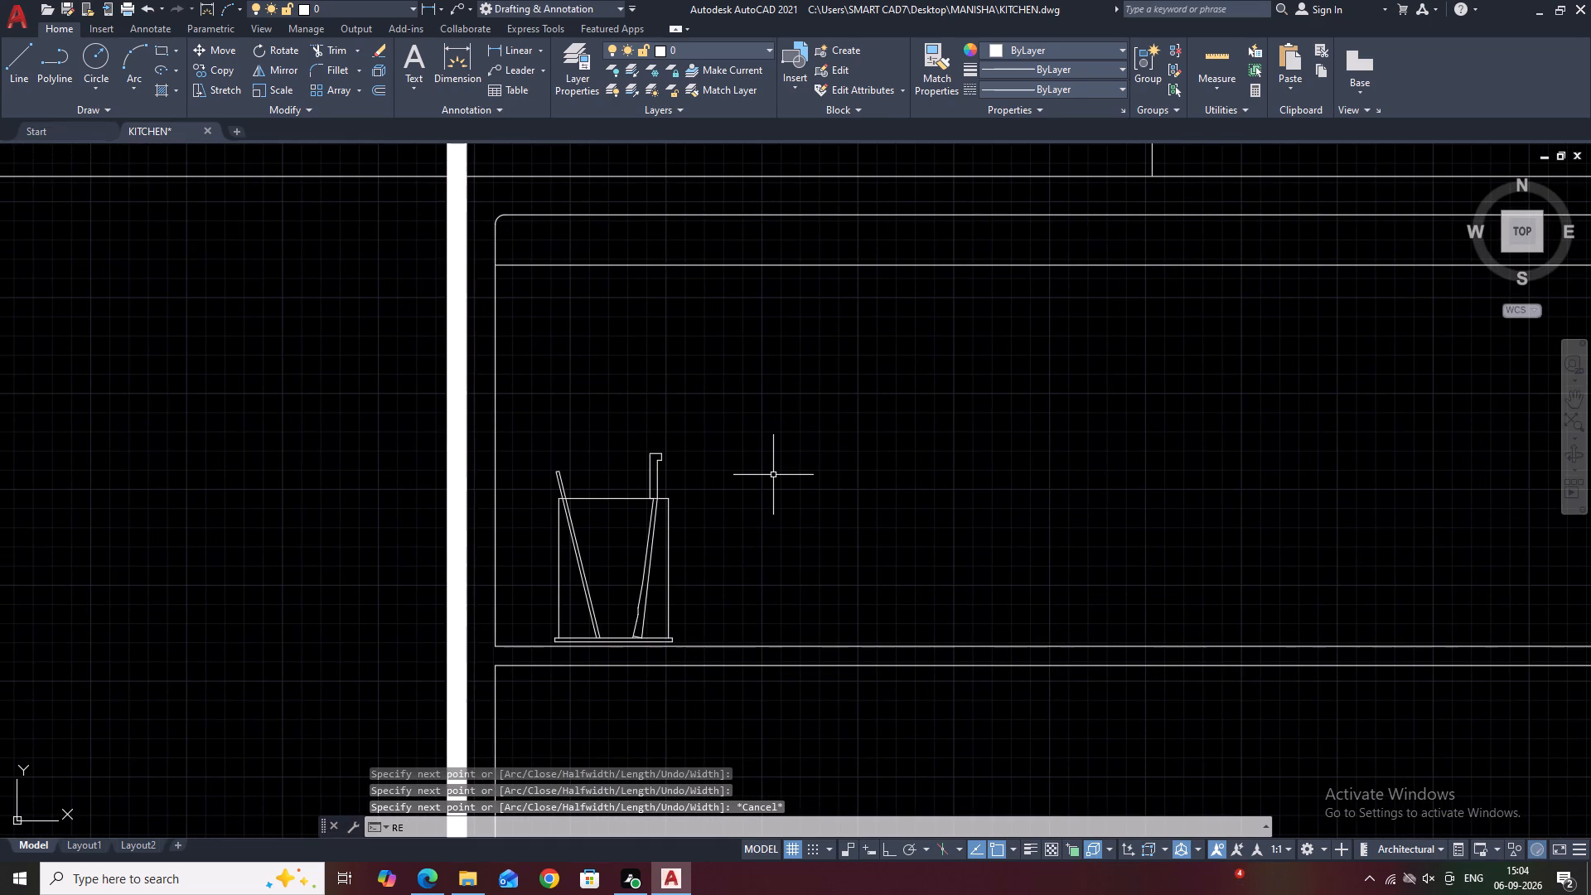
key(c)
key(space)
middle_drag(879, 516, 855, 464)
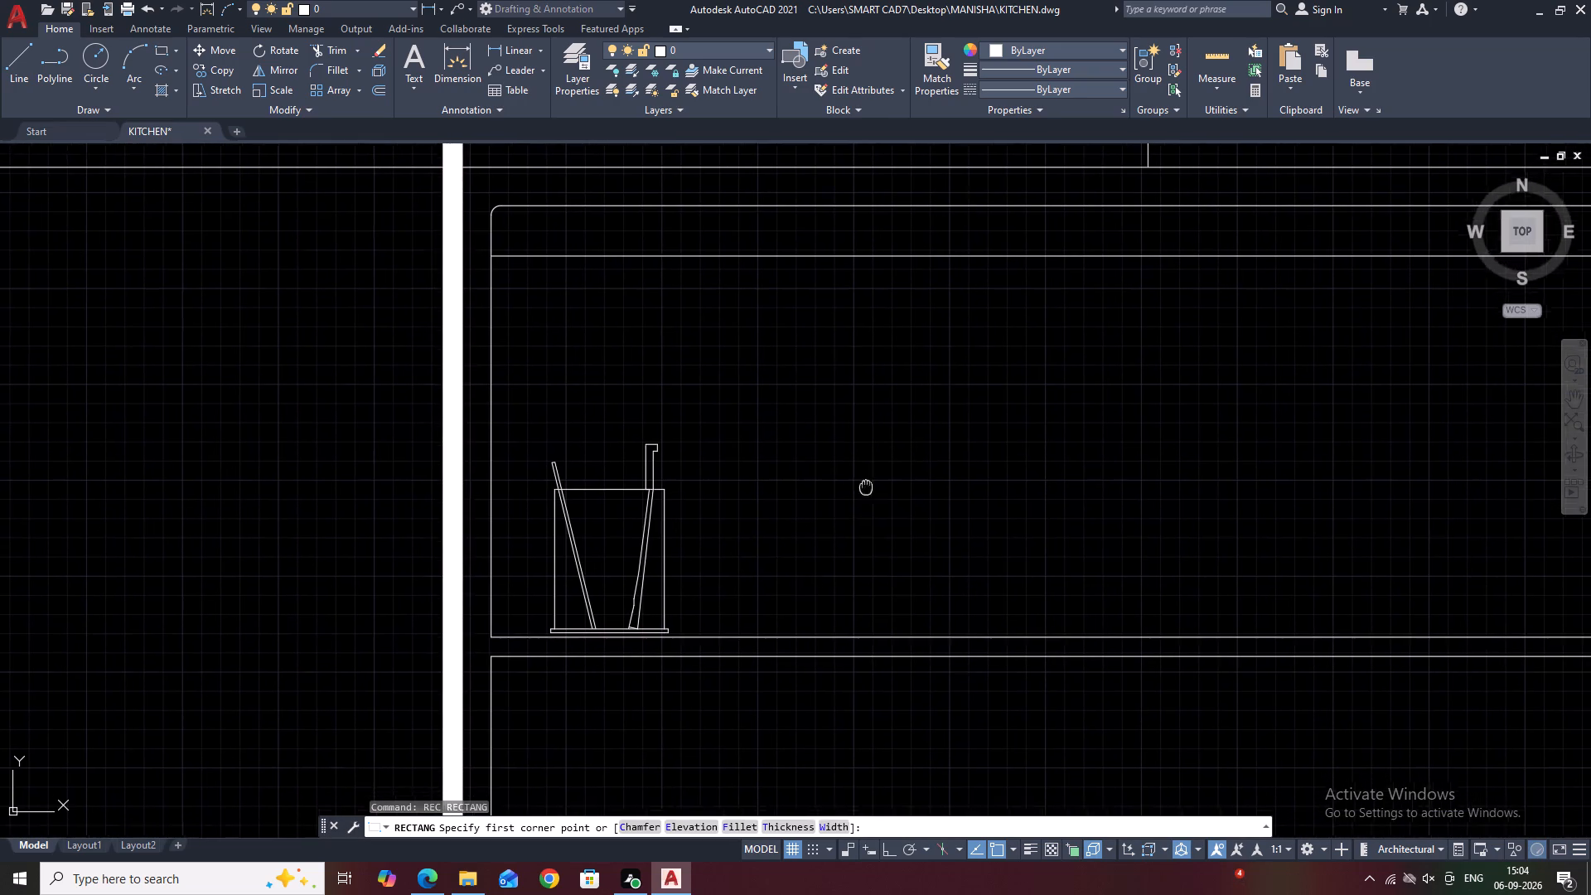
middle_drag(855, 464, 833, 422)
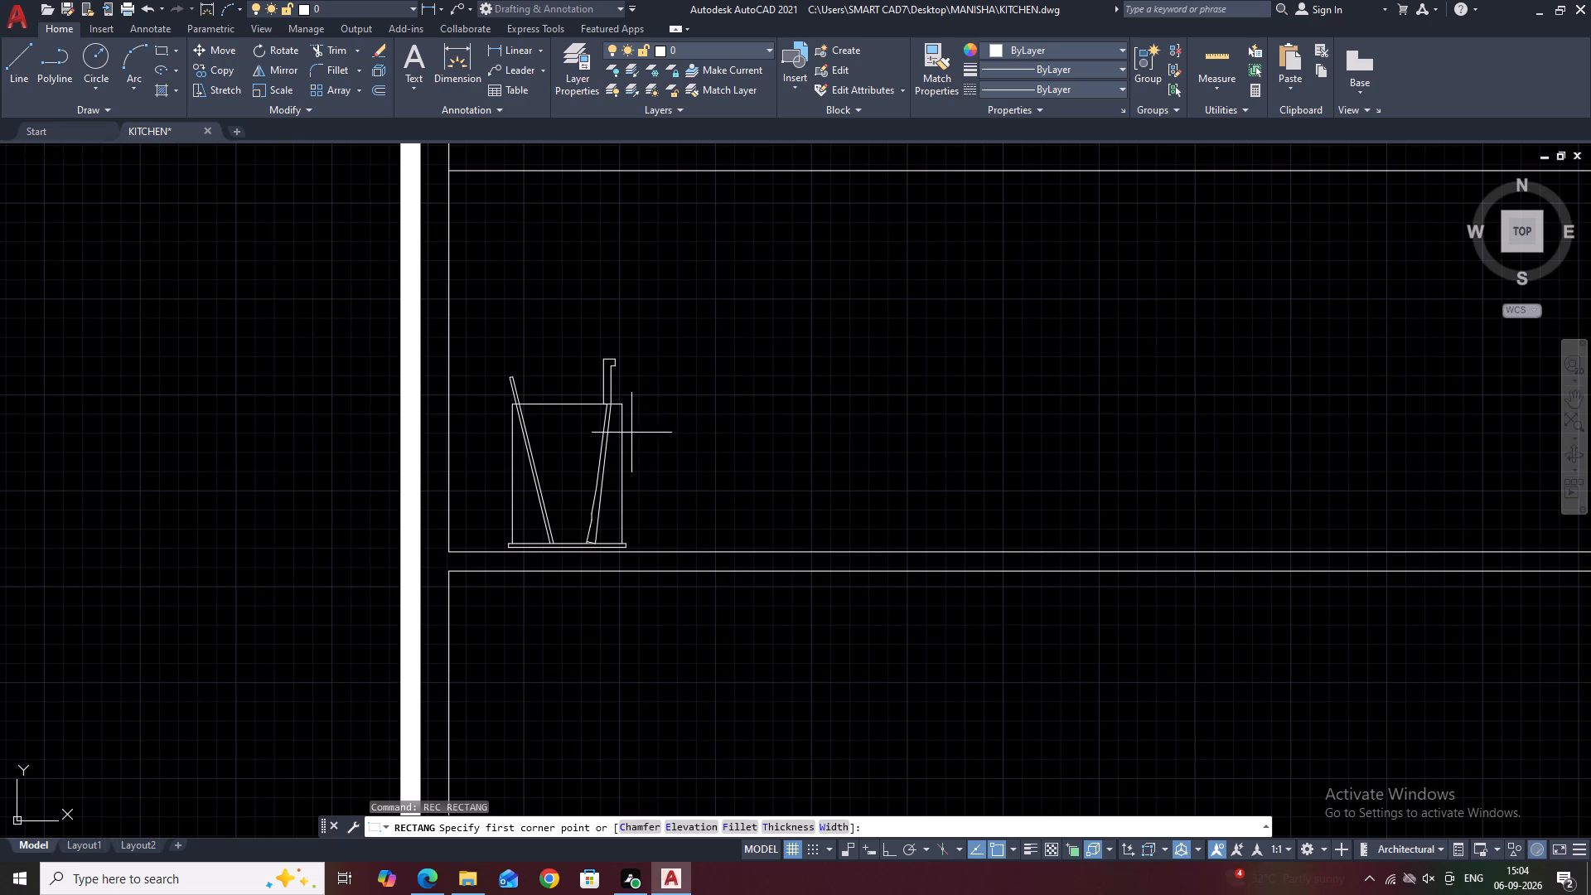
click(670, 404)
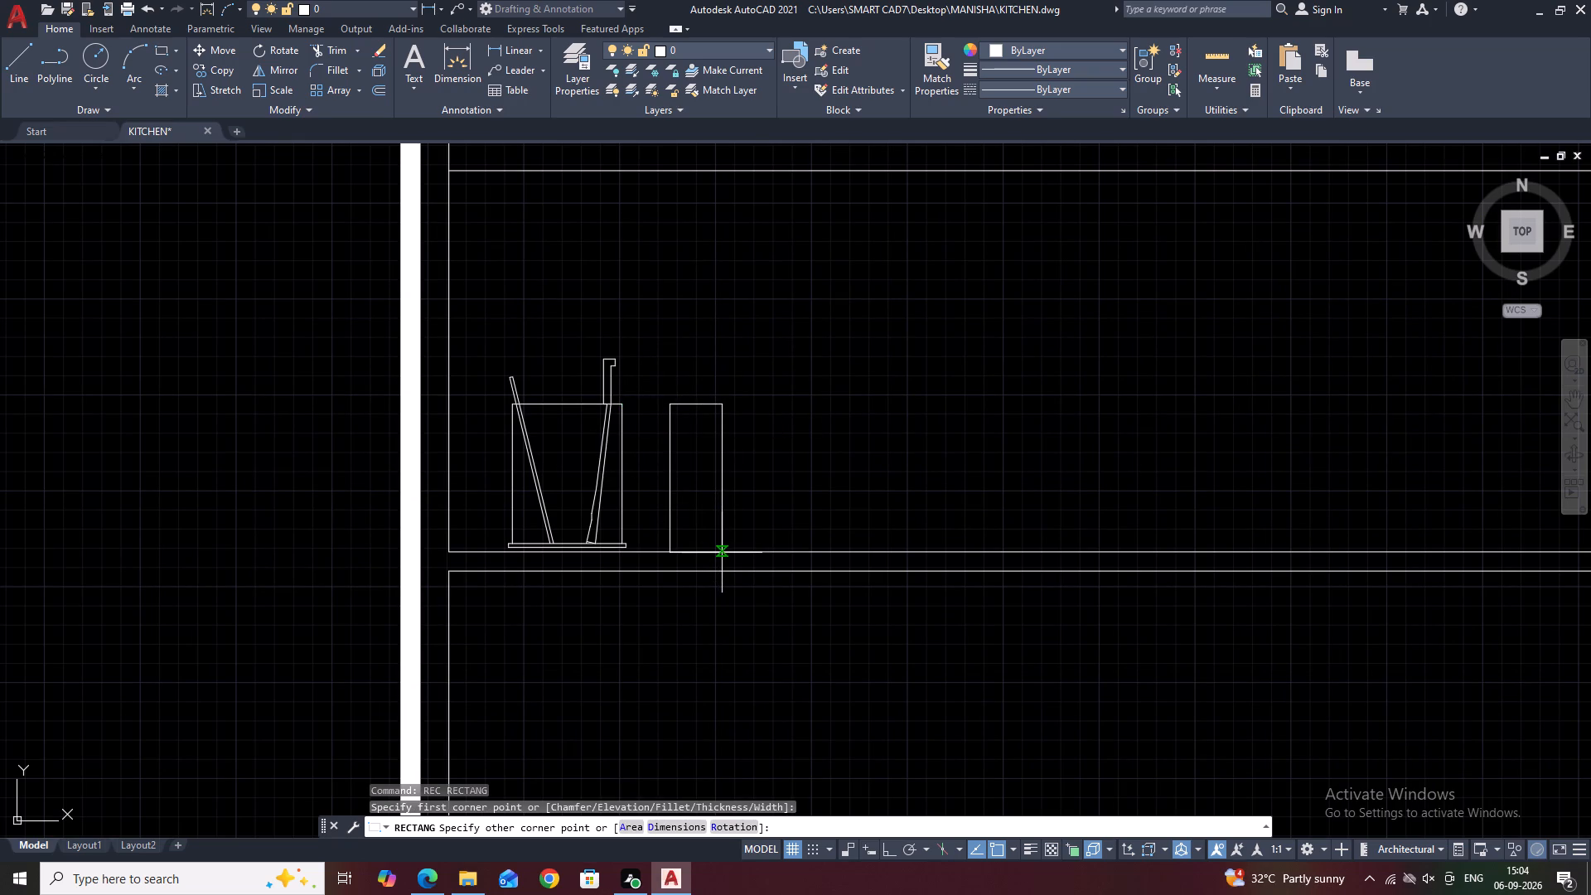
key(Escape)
With Ortho on, copy the container and its base twice to the right, spacing them side by side, the second about 6 1/2 inches away.
click(621, 462)
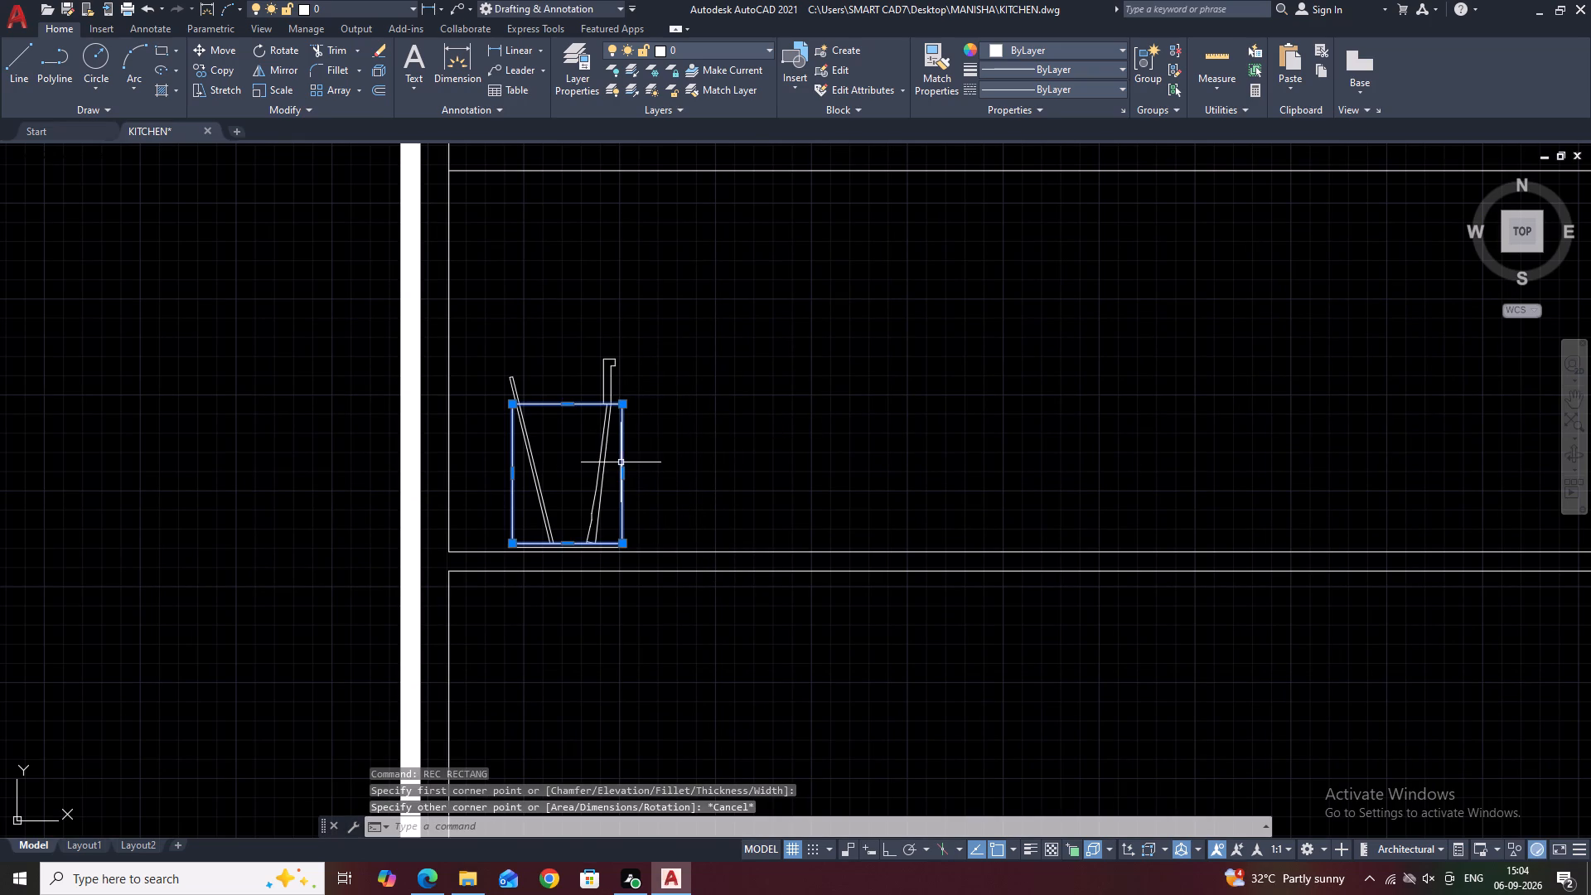
scroll(610, 546, up, 2)
click(620, 551)
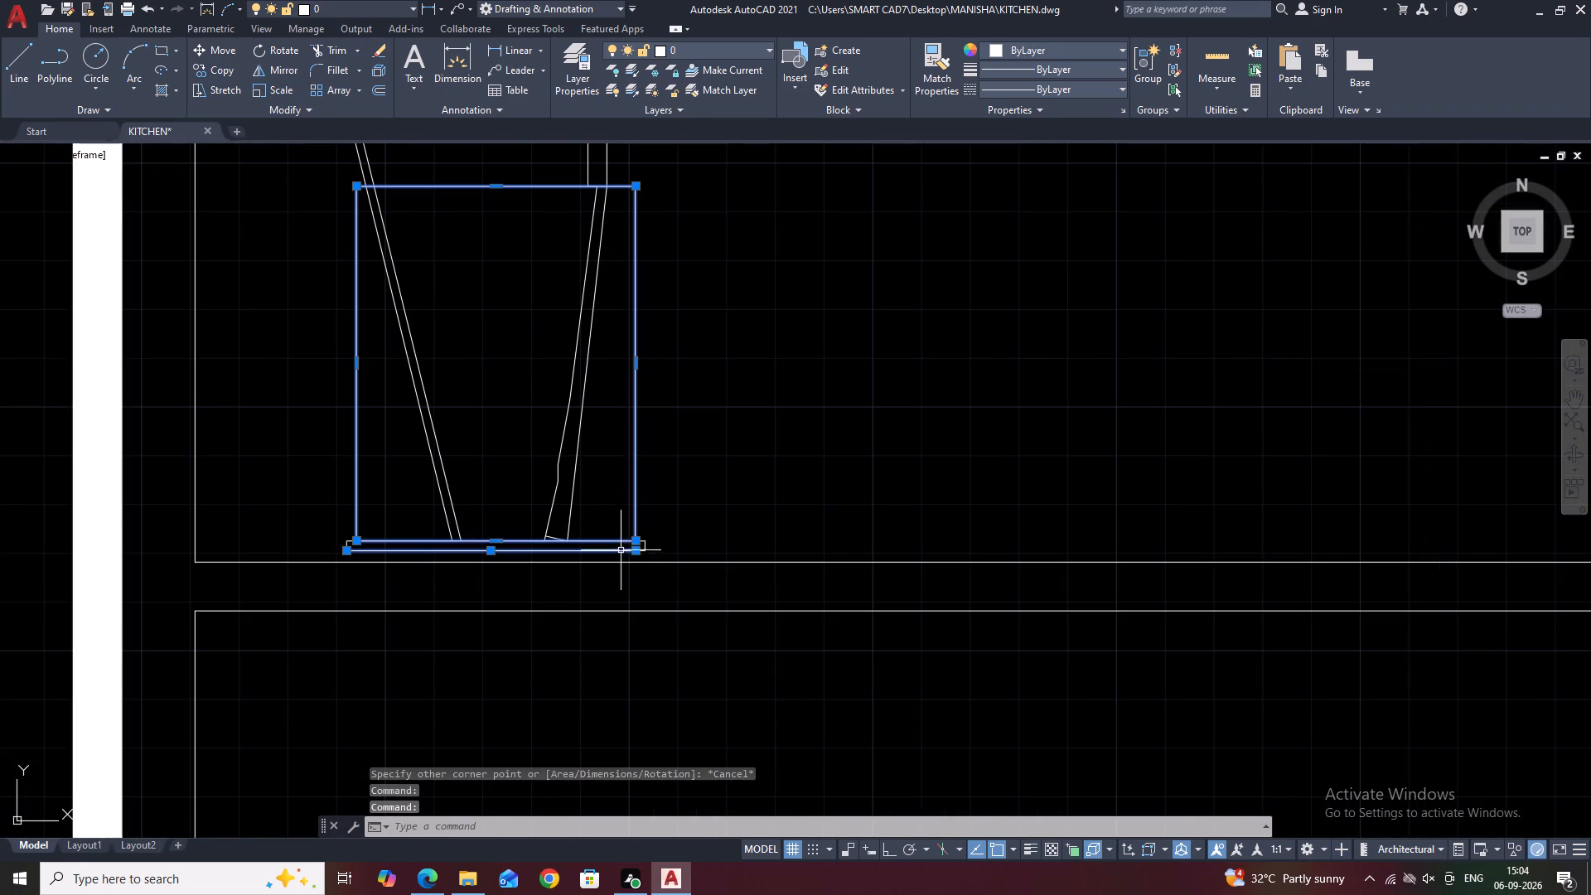
drag(302, 510, 311, 517)
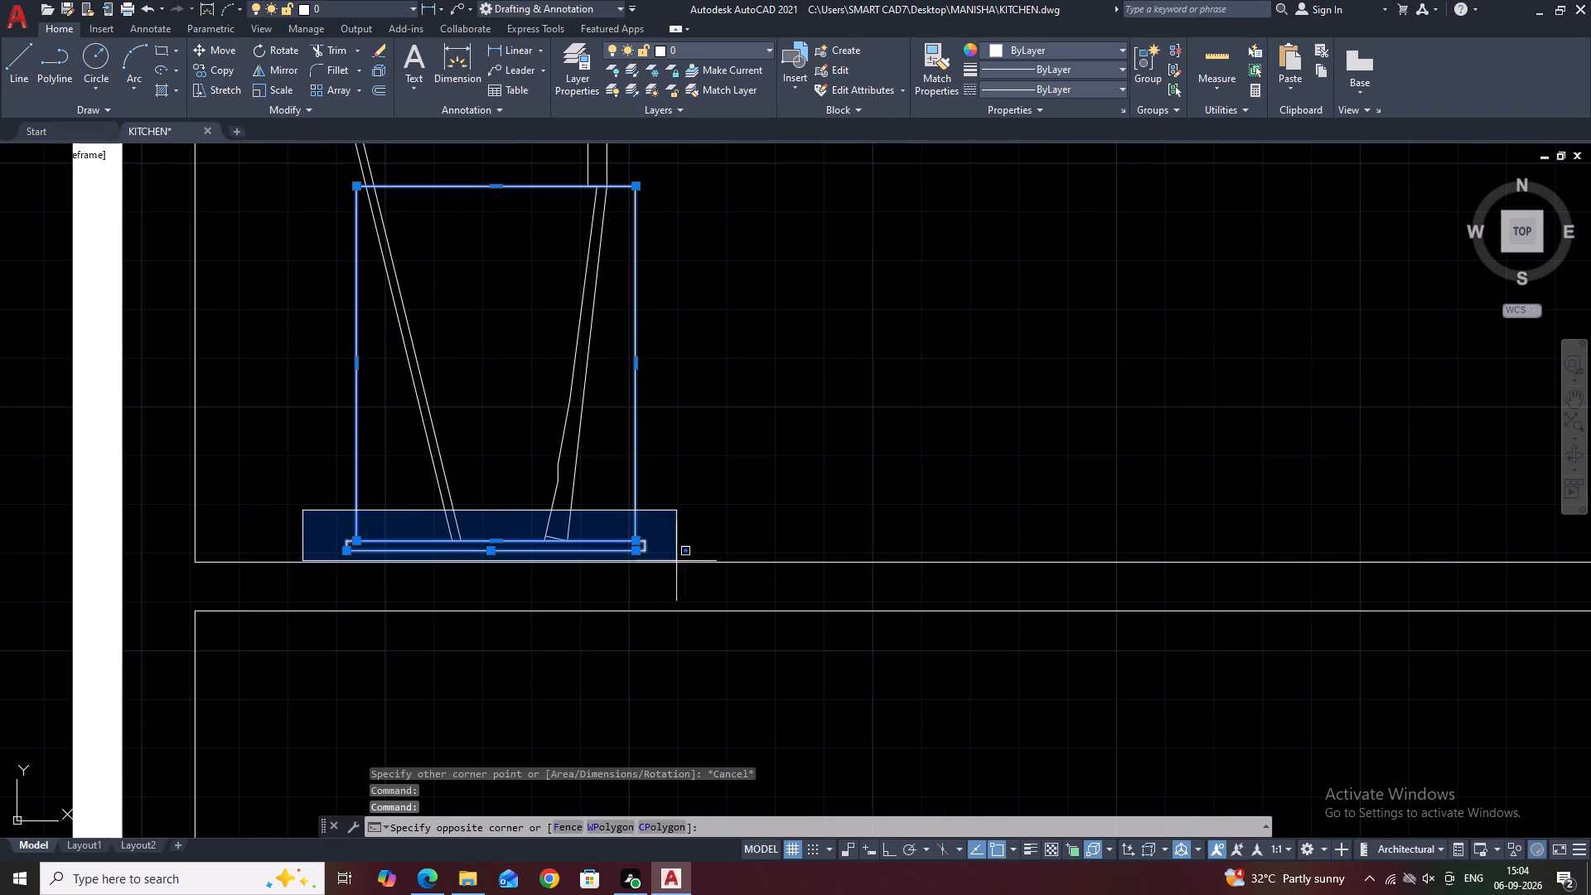
click(676, 561)
text(CO)
key(space)
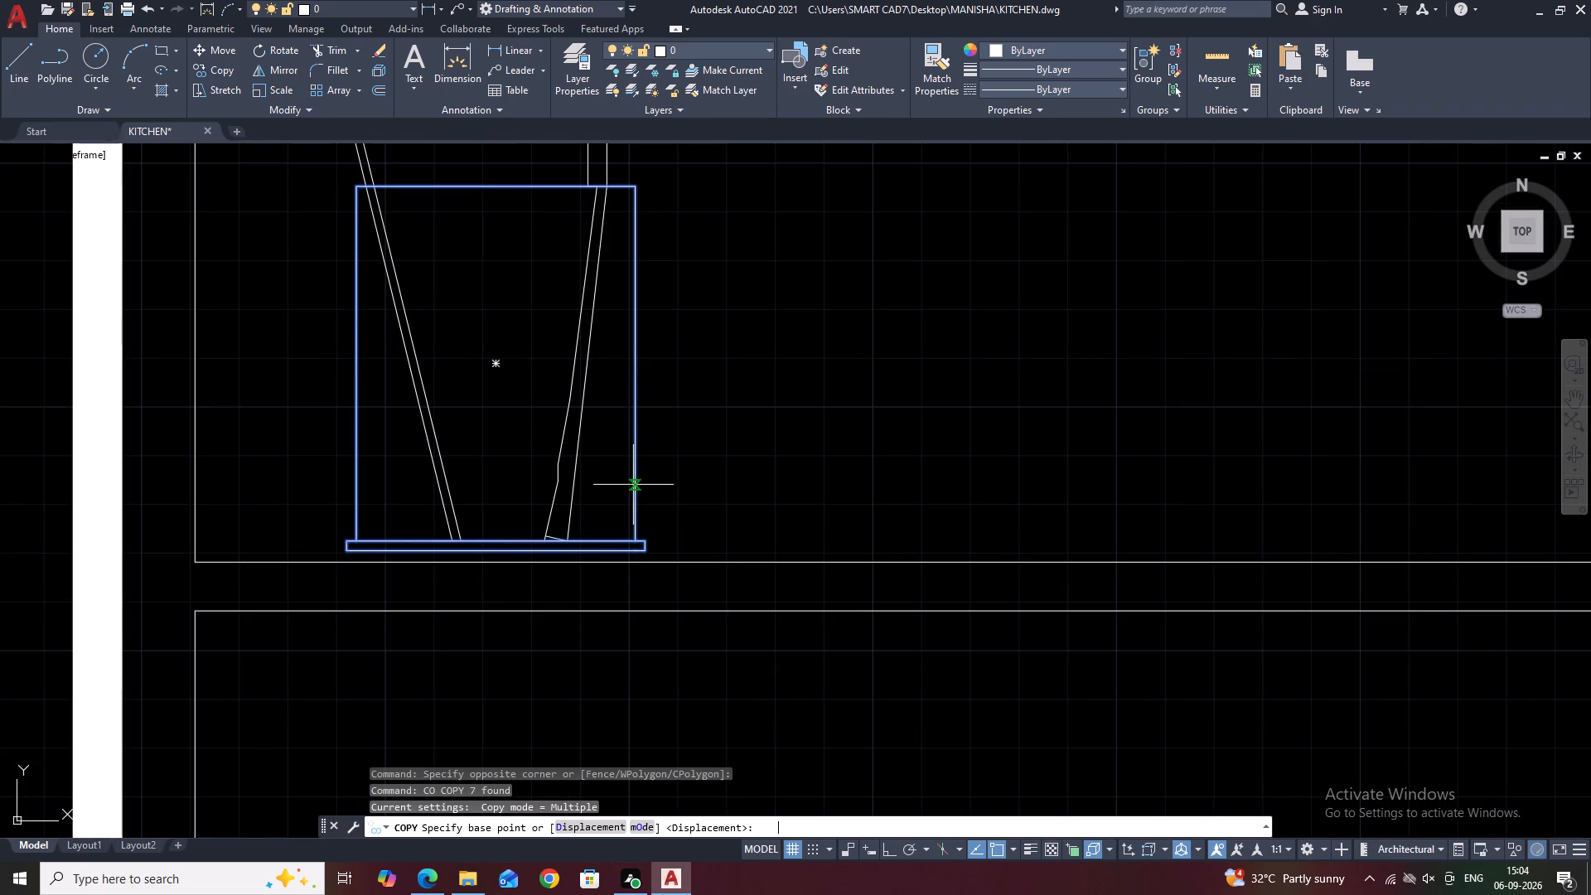
click(343, 555)
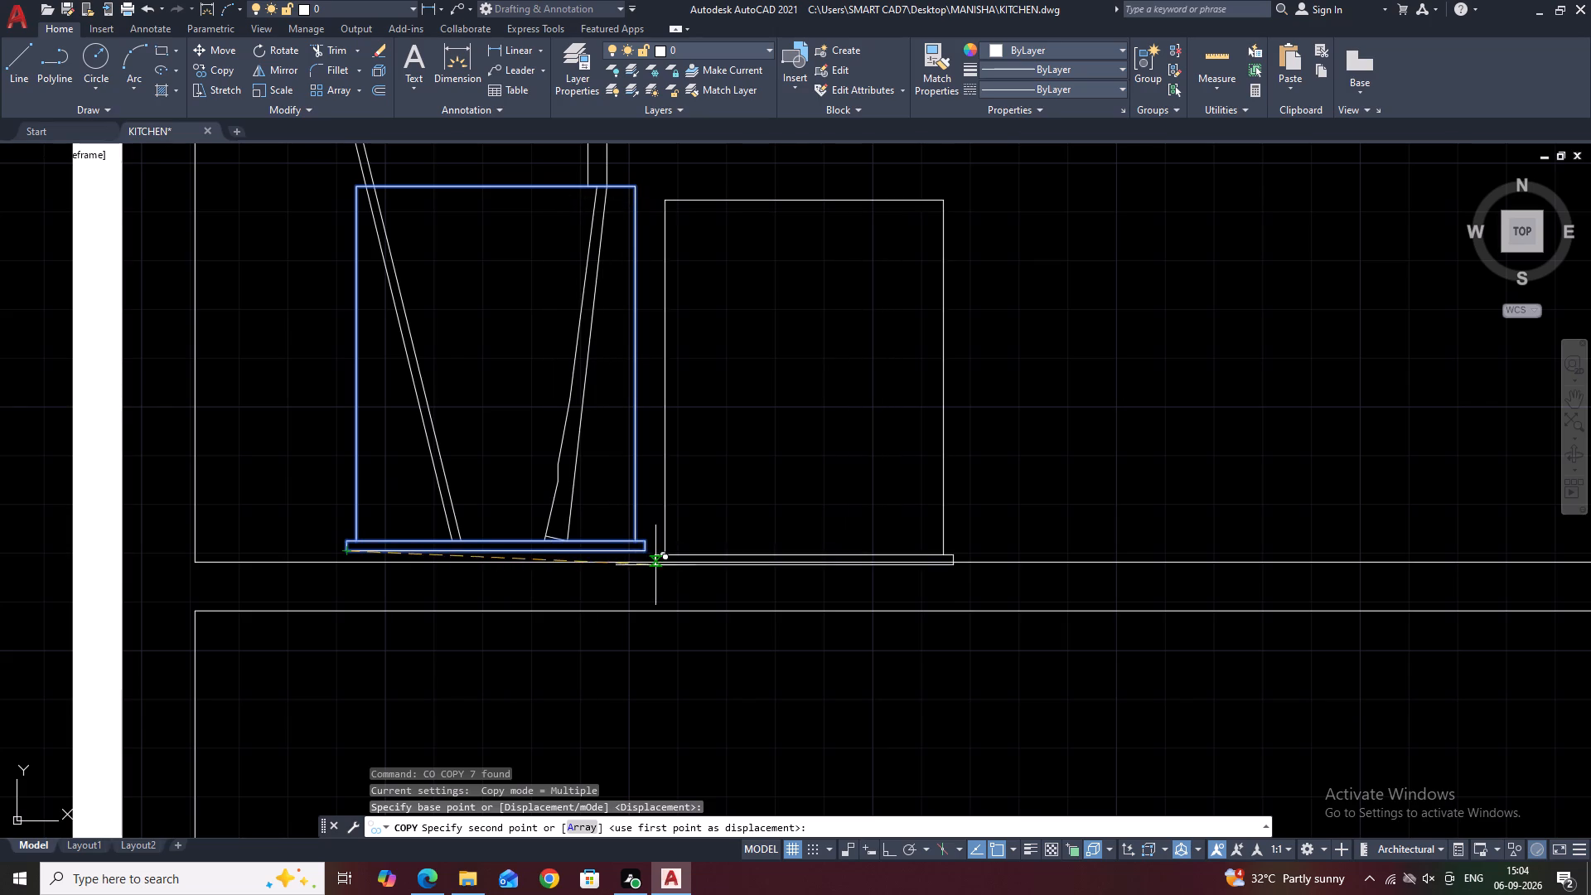
key(F8)
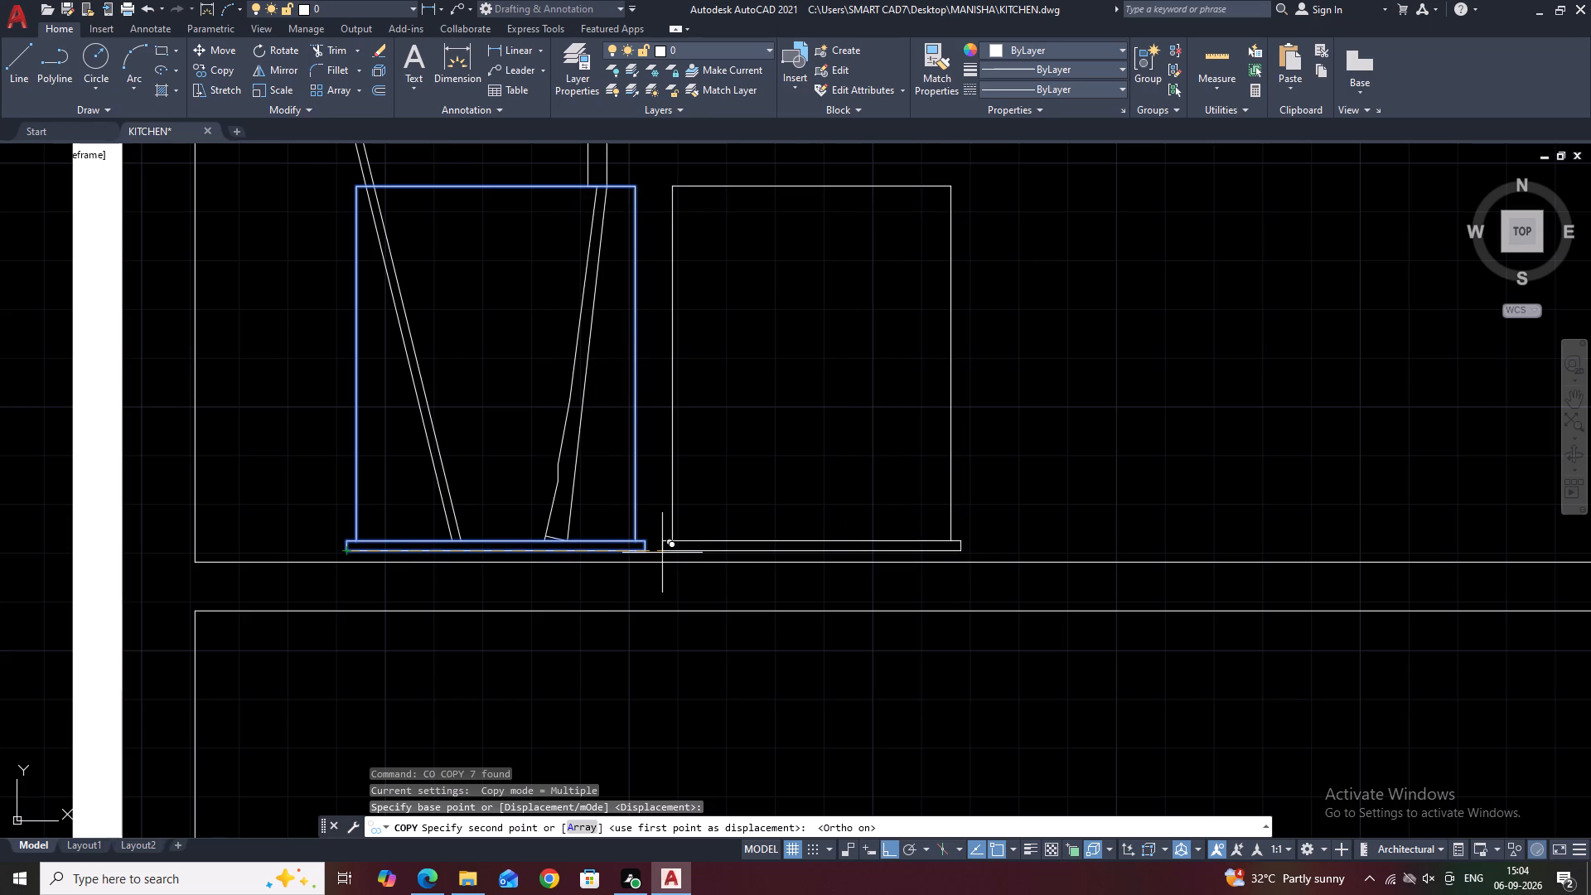
click(655, 549)
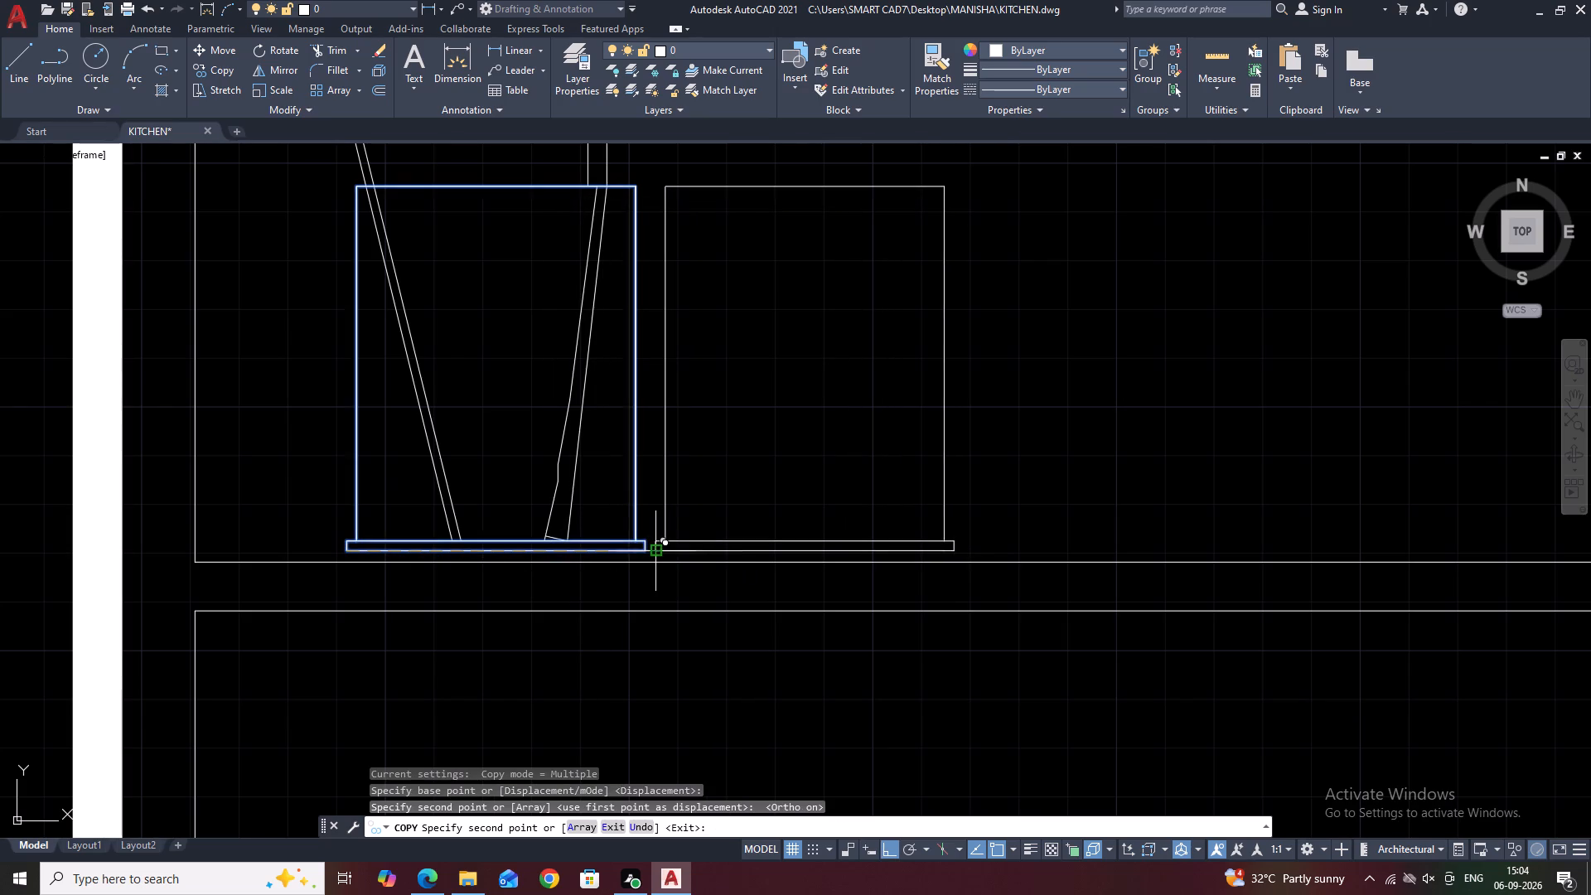
scroll(965, 560, up, 1)
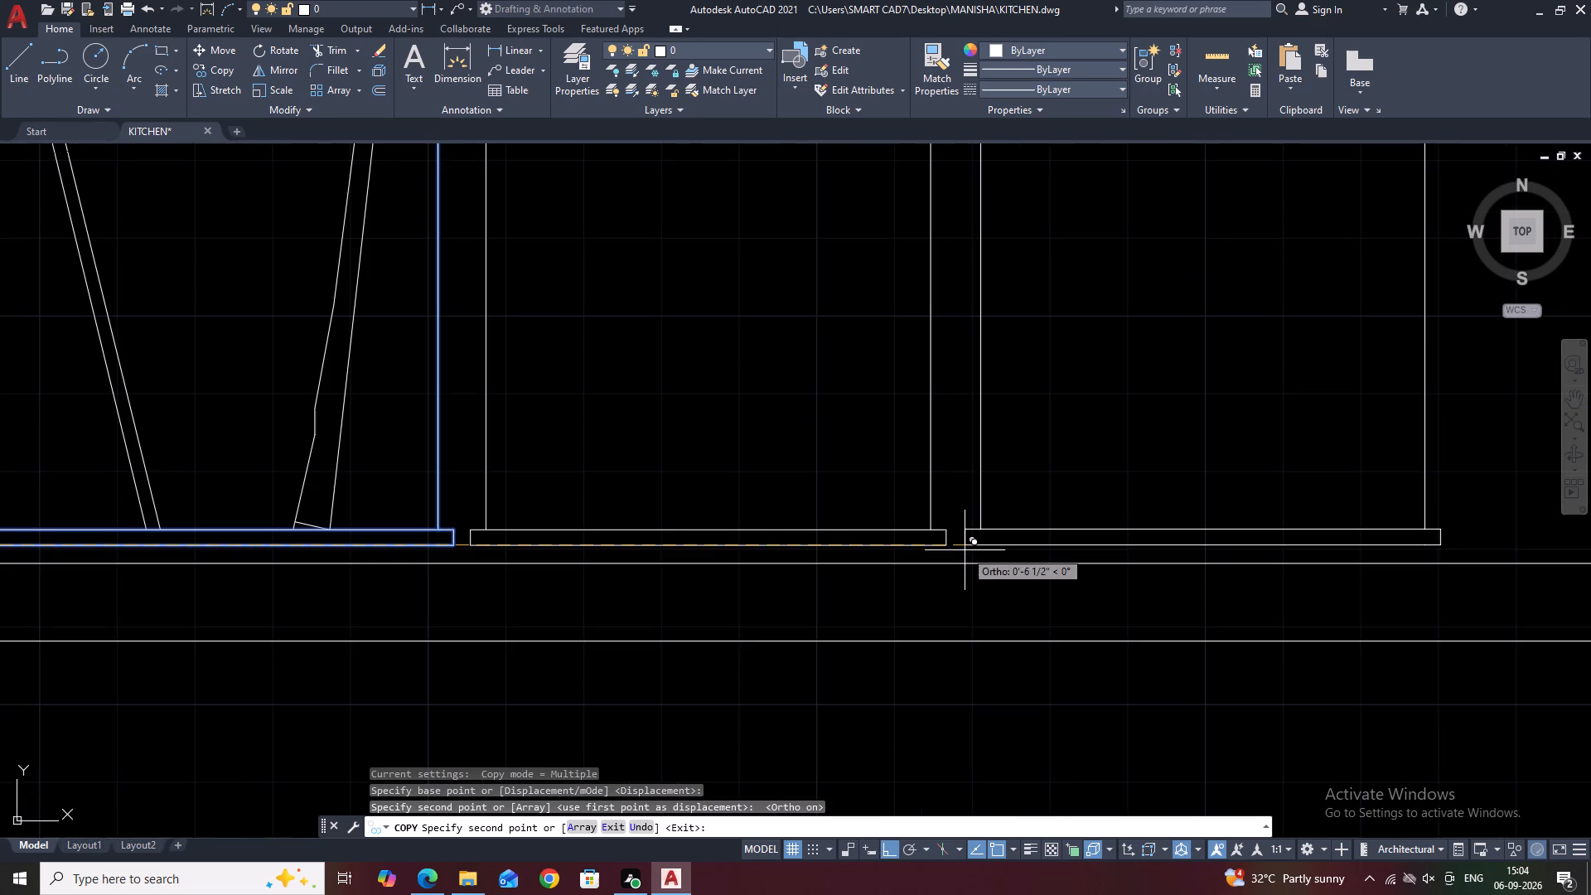
click(963, 548)
key(Escape)
With Ortho off, draw a thin slanted polyline stick from above the middle container's top edge down to about its mid-height.
scroll(612, 539, down, 2)
scroll(842, 517, down, 2)
middle_drag(990, 441, 873, 459)
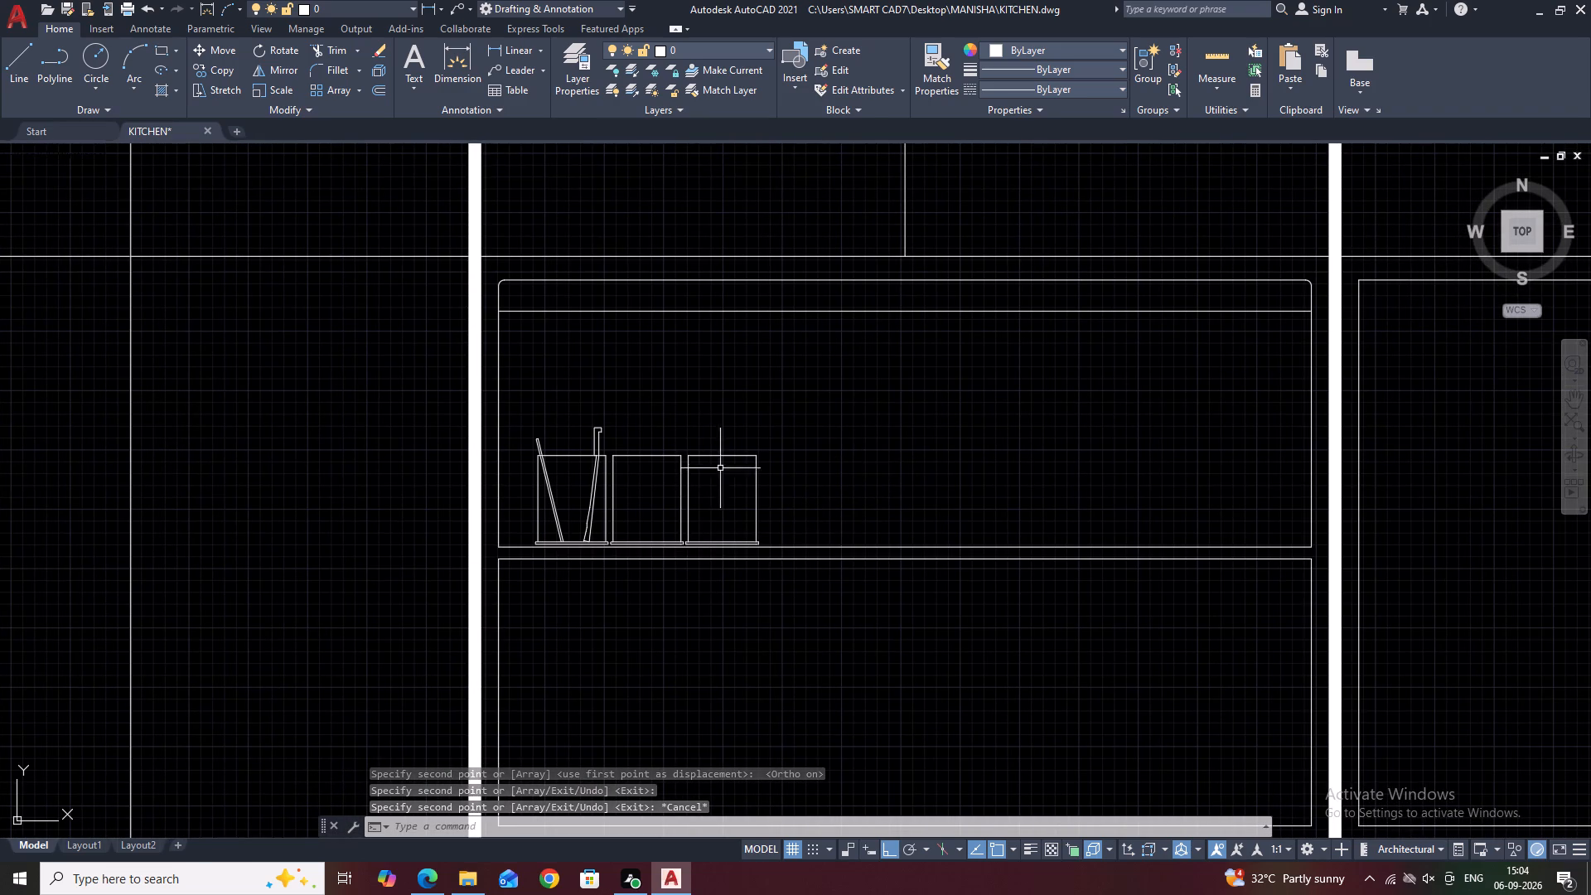
middle_drag(736, 485, 750, 527)
text(PL)
key(space)
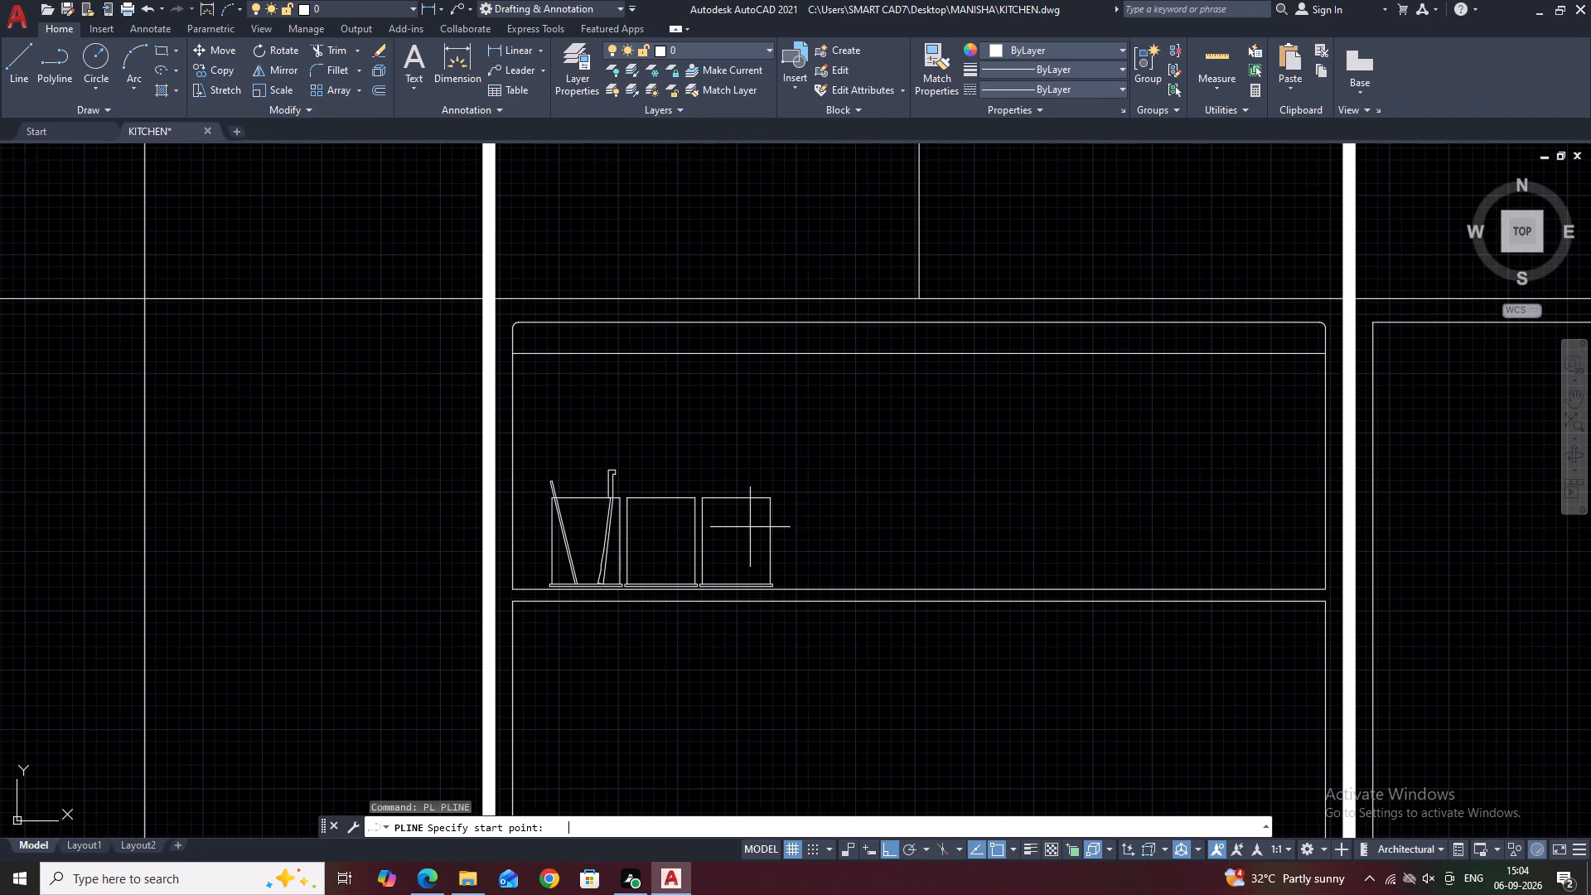
scroll(650, 539, up, 3)
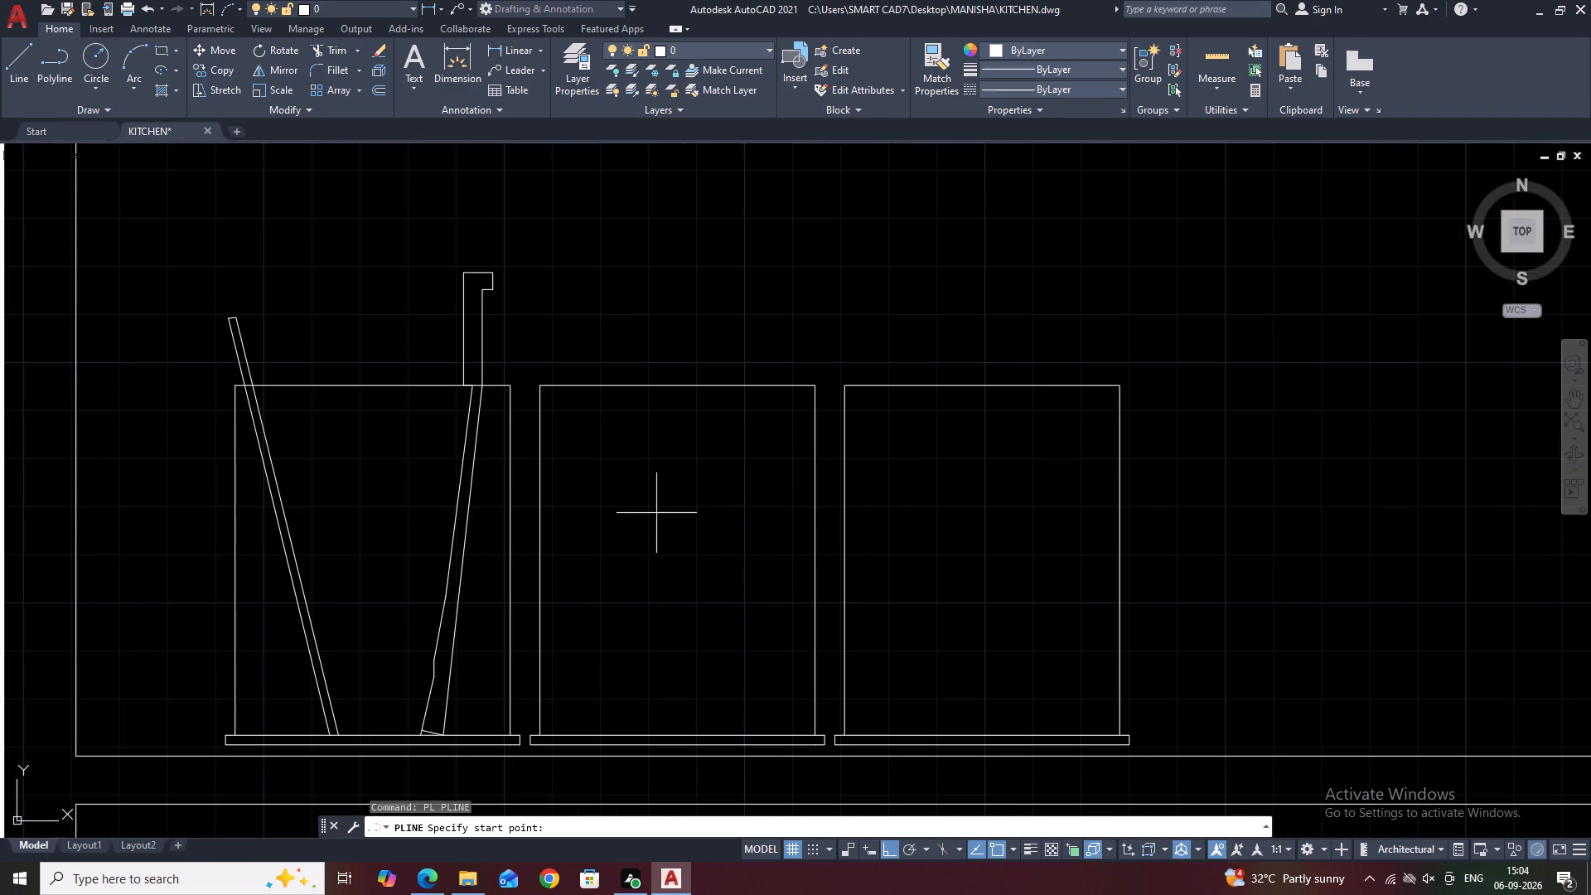
click(592, 336)
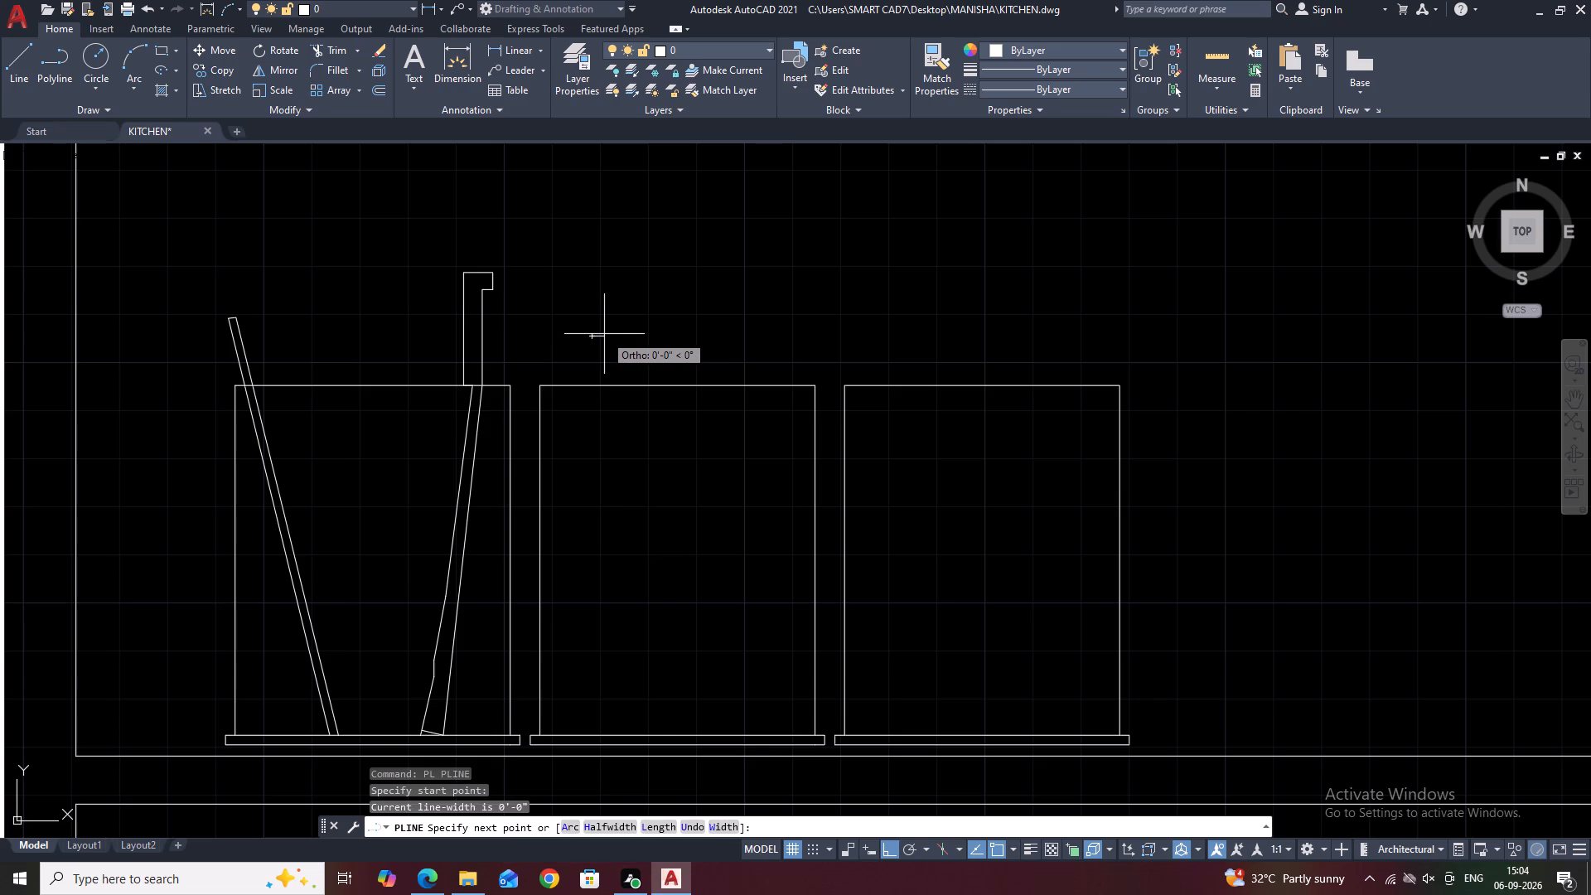
click(604, 334)
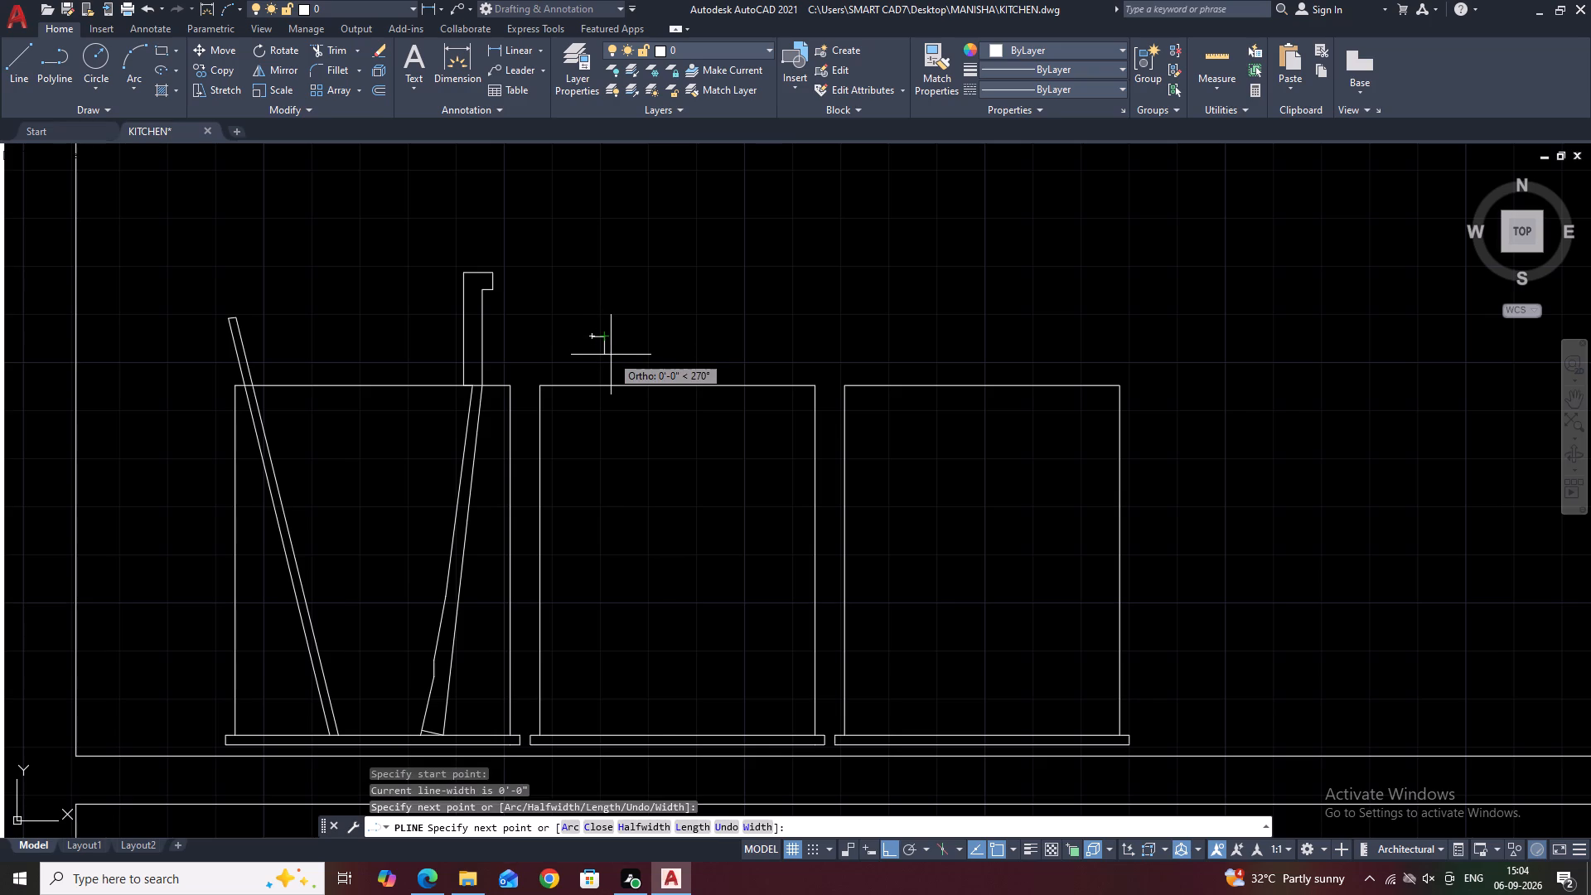
key(F8)
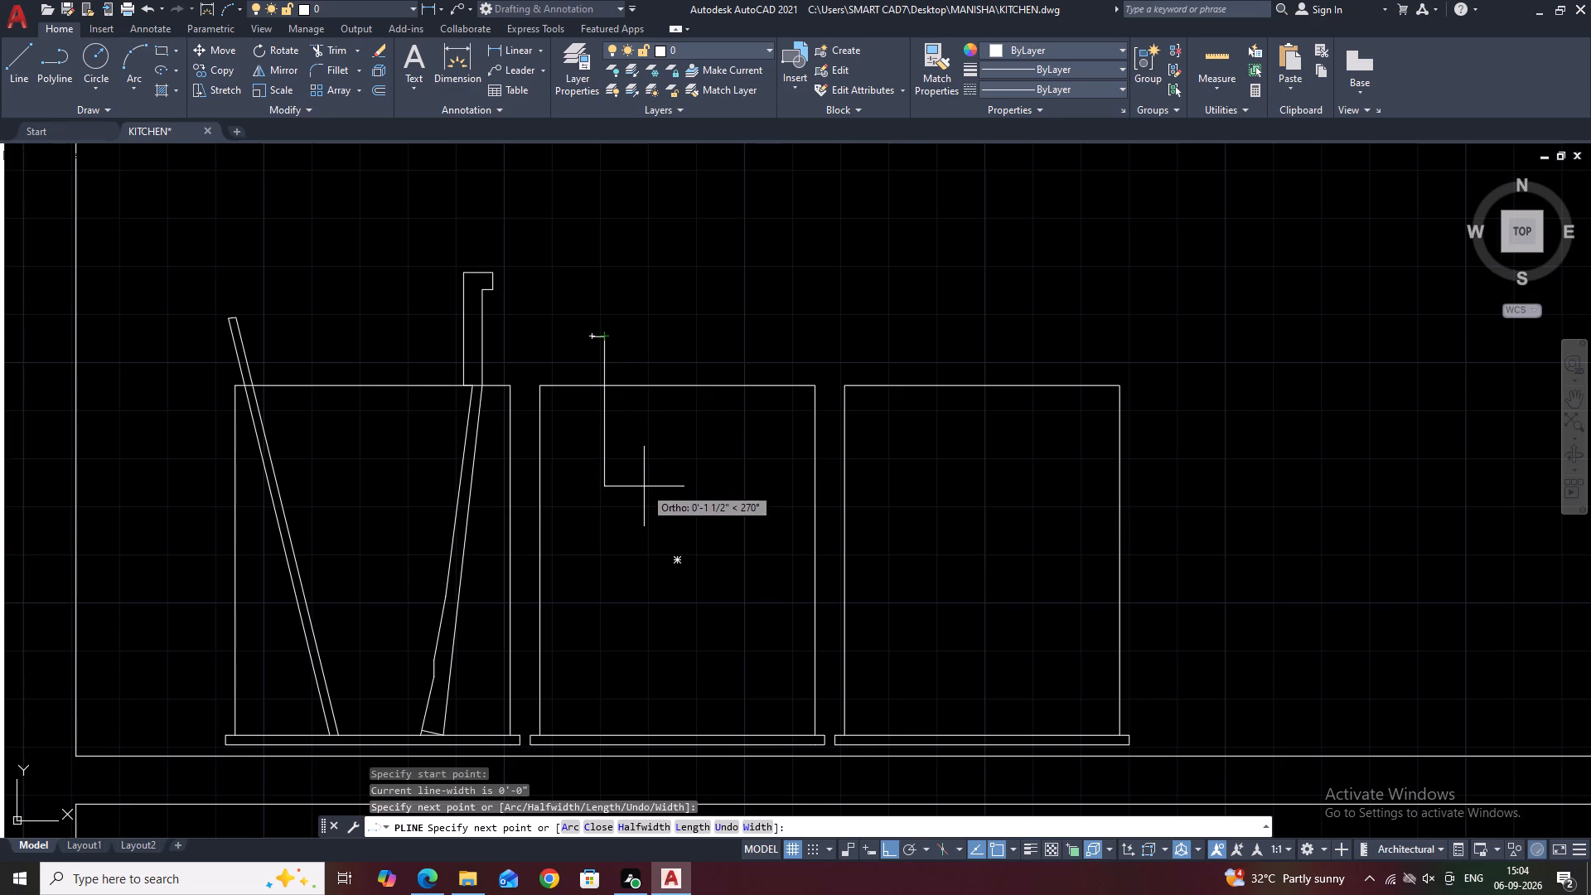
click(700, 560)
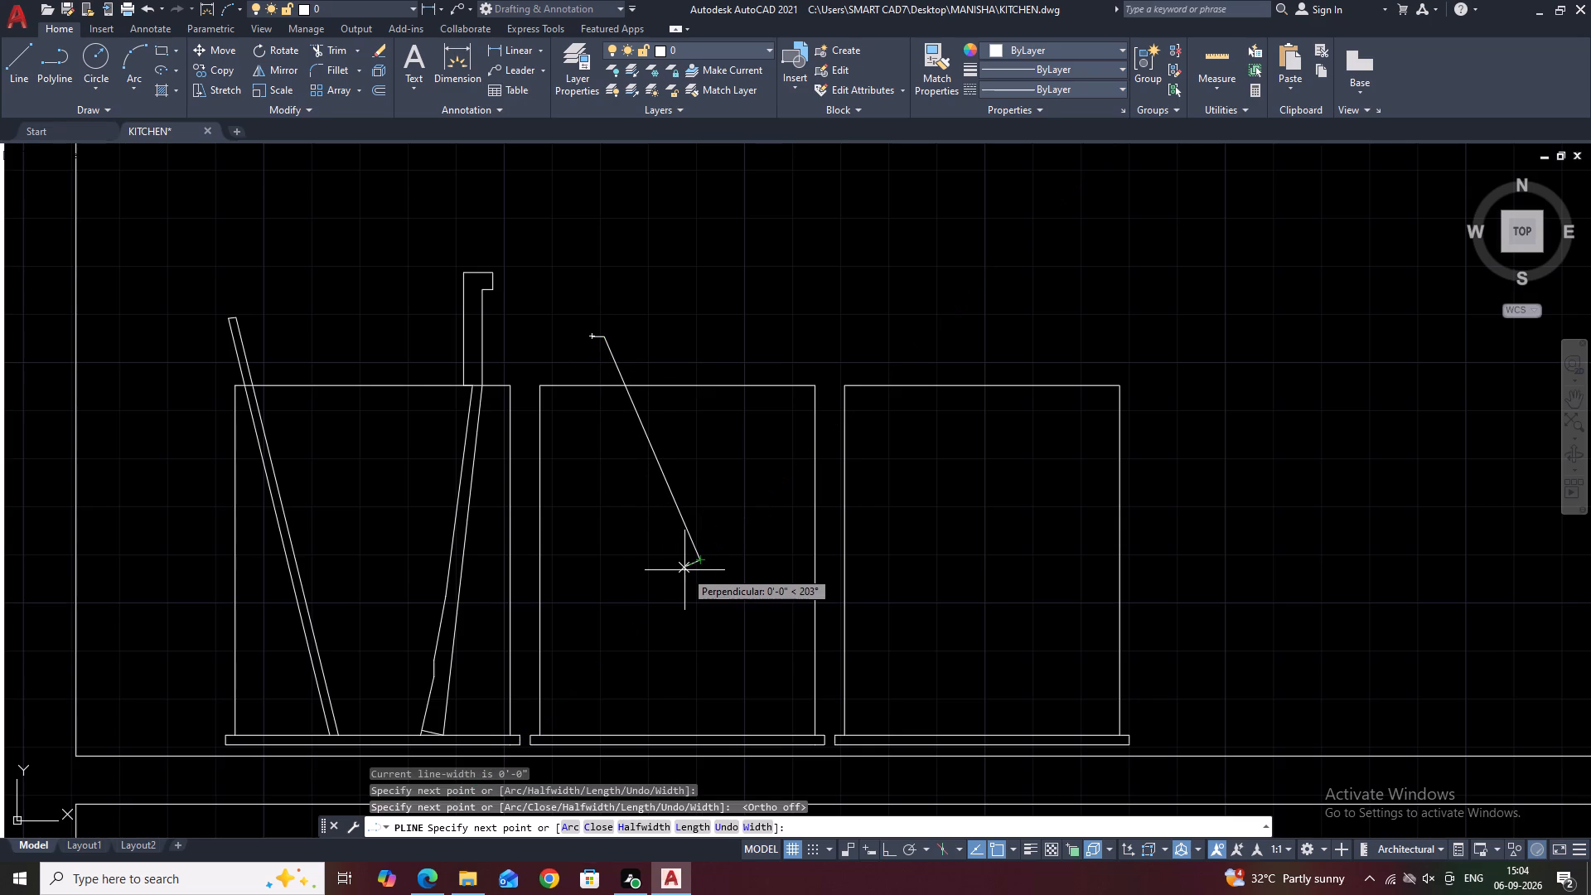
scroll(682, 573, up, 1)
click(693, 561)
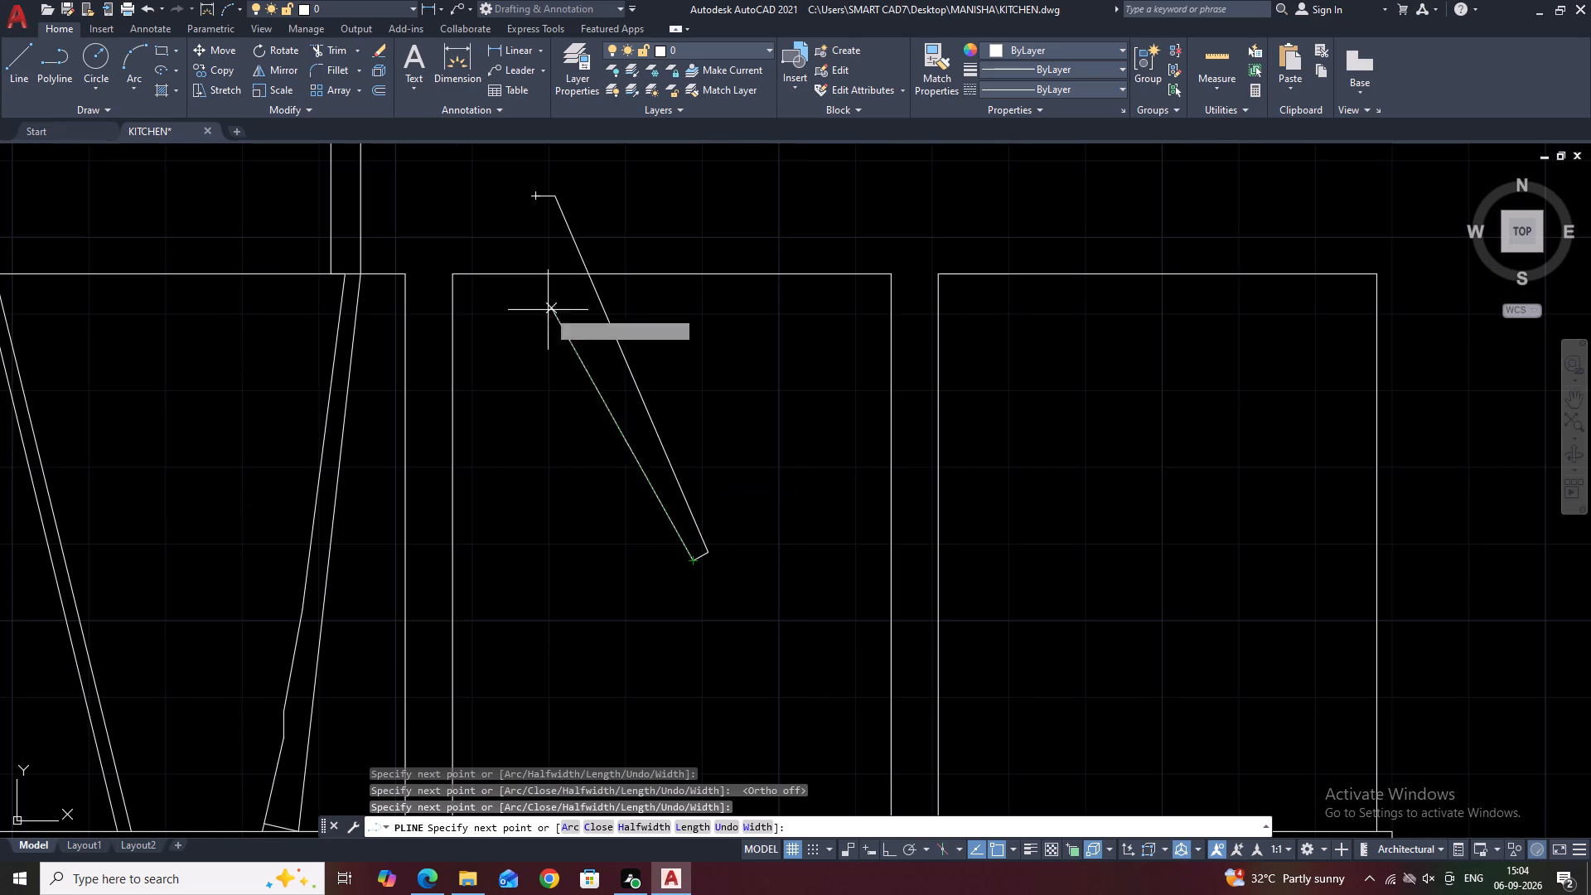
click(538, 198)
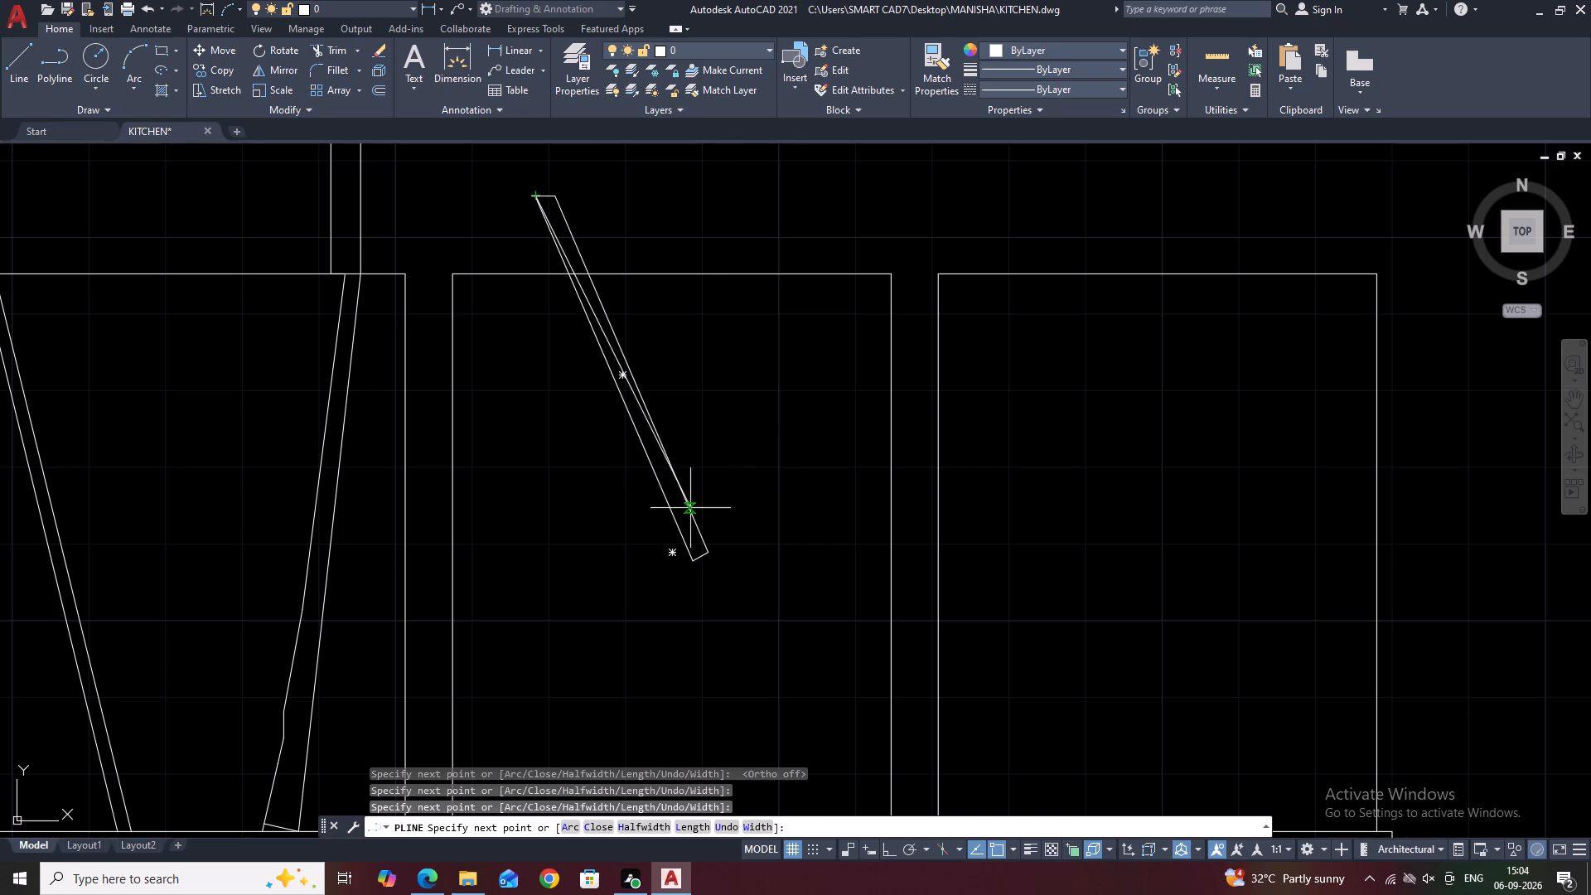
Finish the stick in the middle container and draw a short outward-angled polyline segment from its lower-left corner.
middle_drag(736, 609, 713, 501)
key(space)
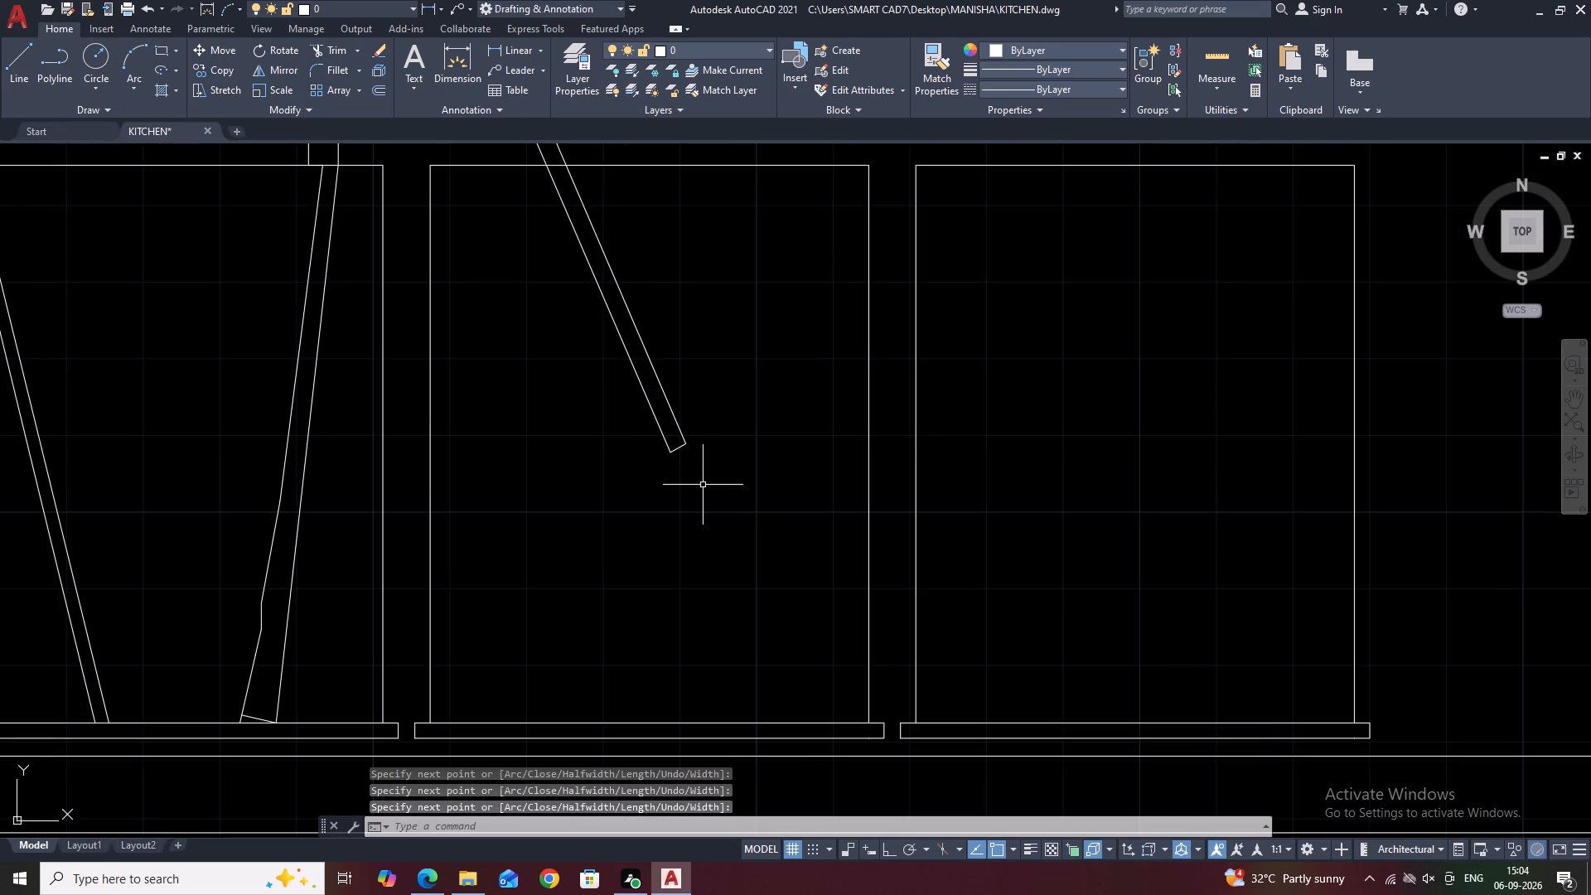
key(space)
click(670, 452)
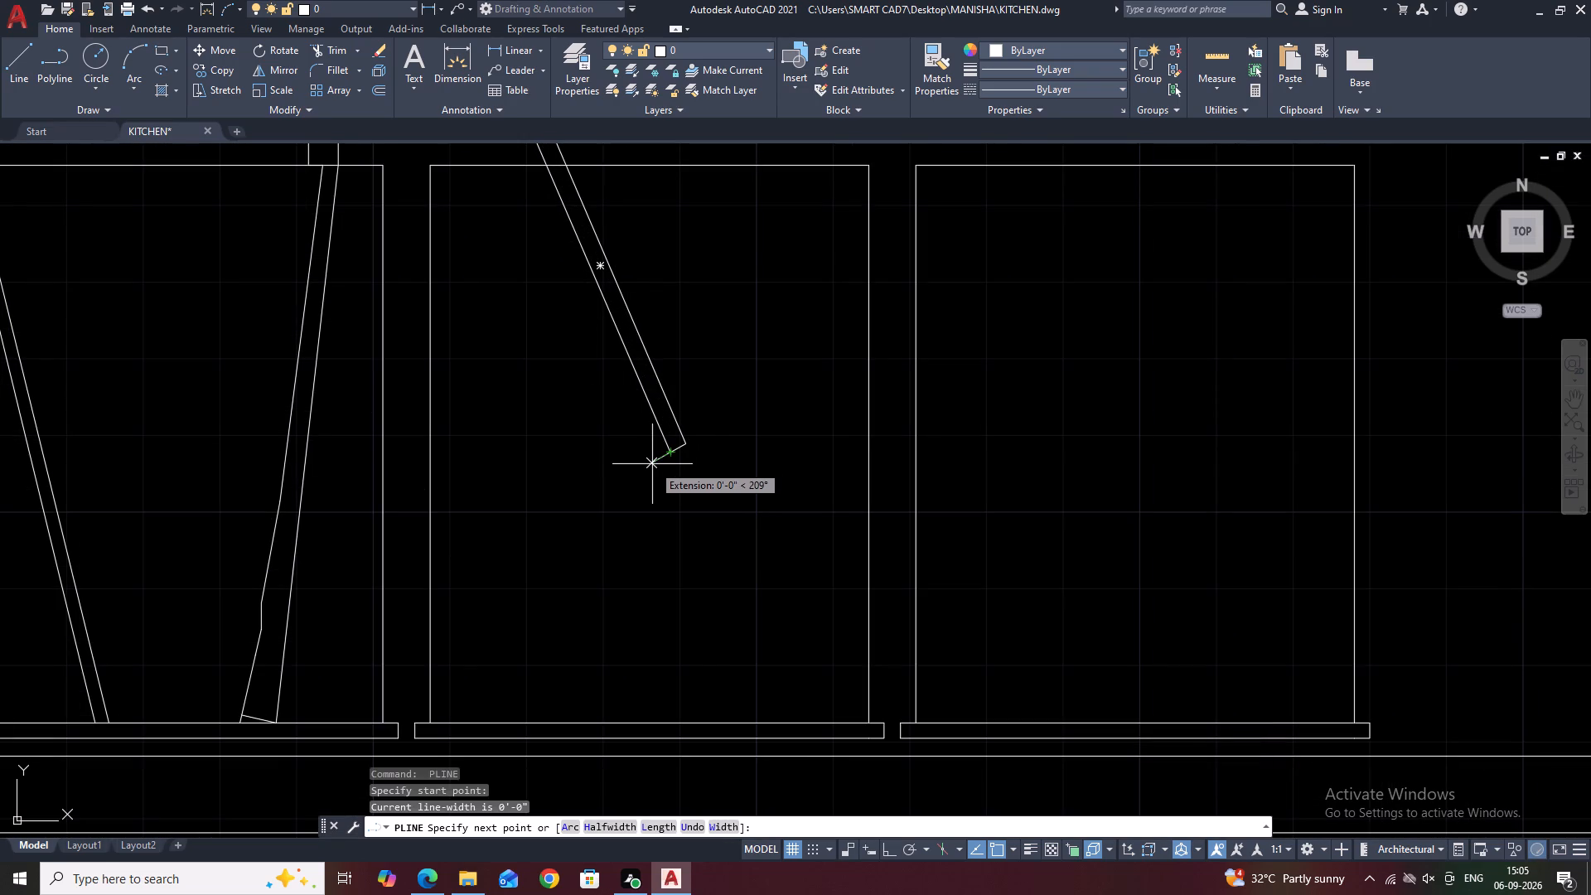
click(660, 462)
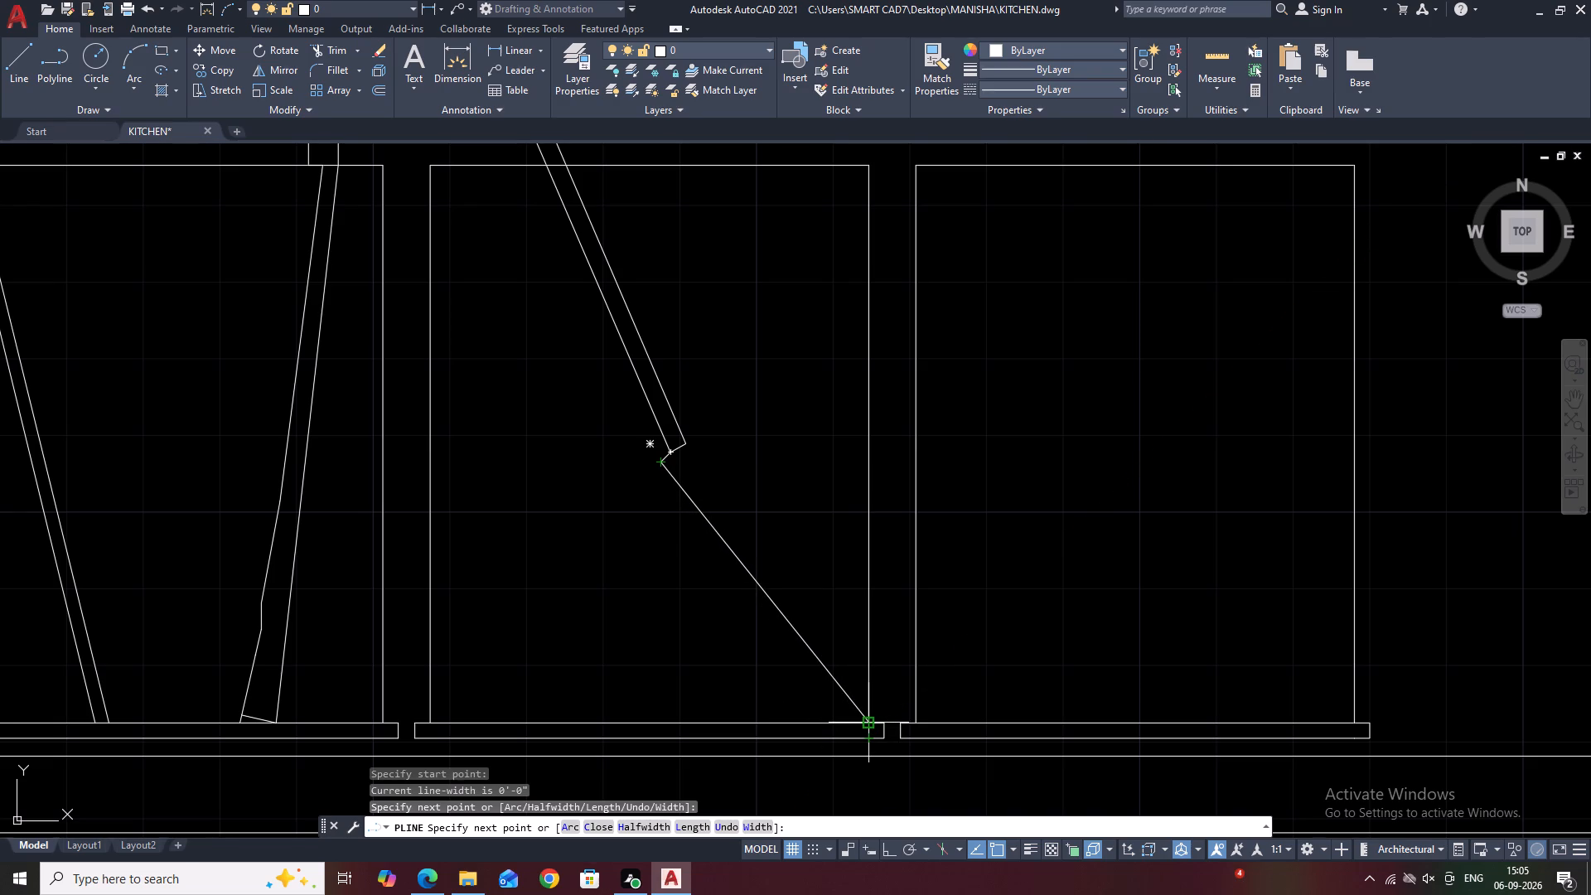
key(Escape)
Draw a three-point arc from the short segment's end through the middle container's bottom-right corner to beyond the third container.
text(A)
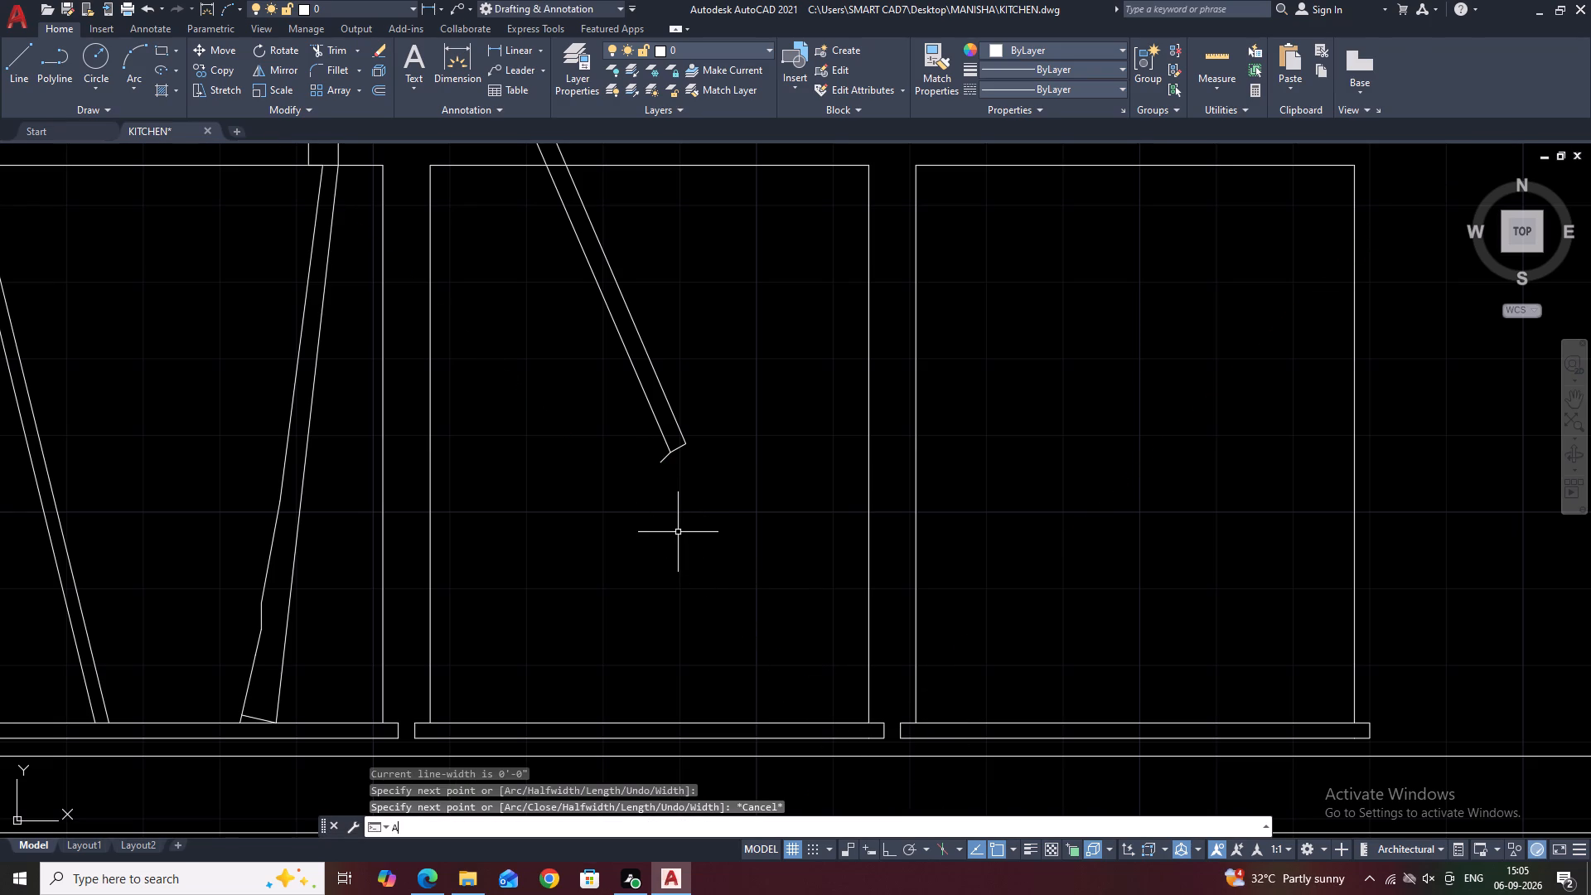
key(space)
click(660, 457)
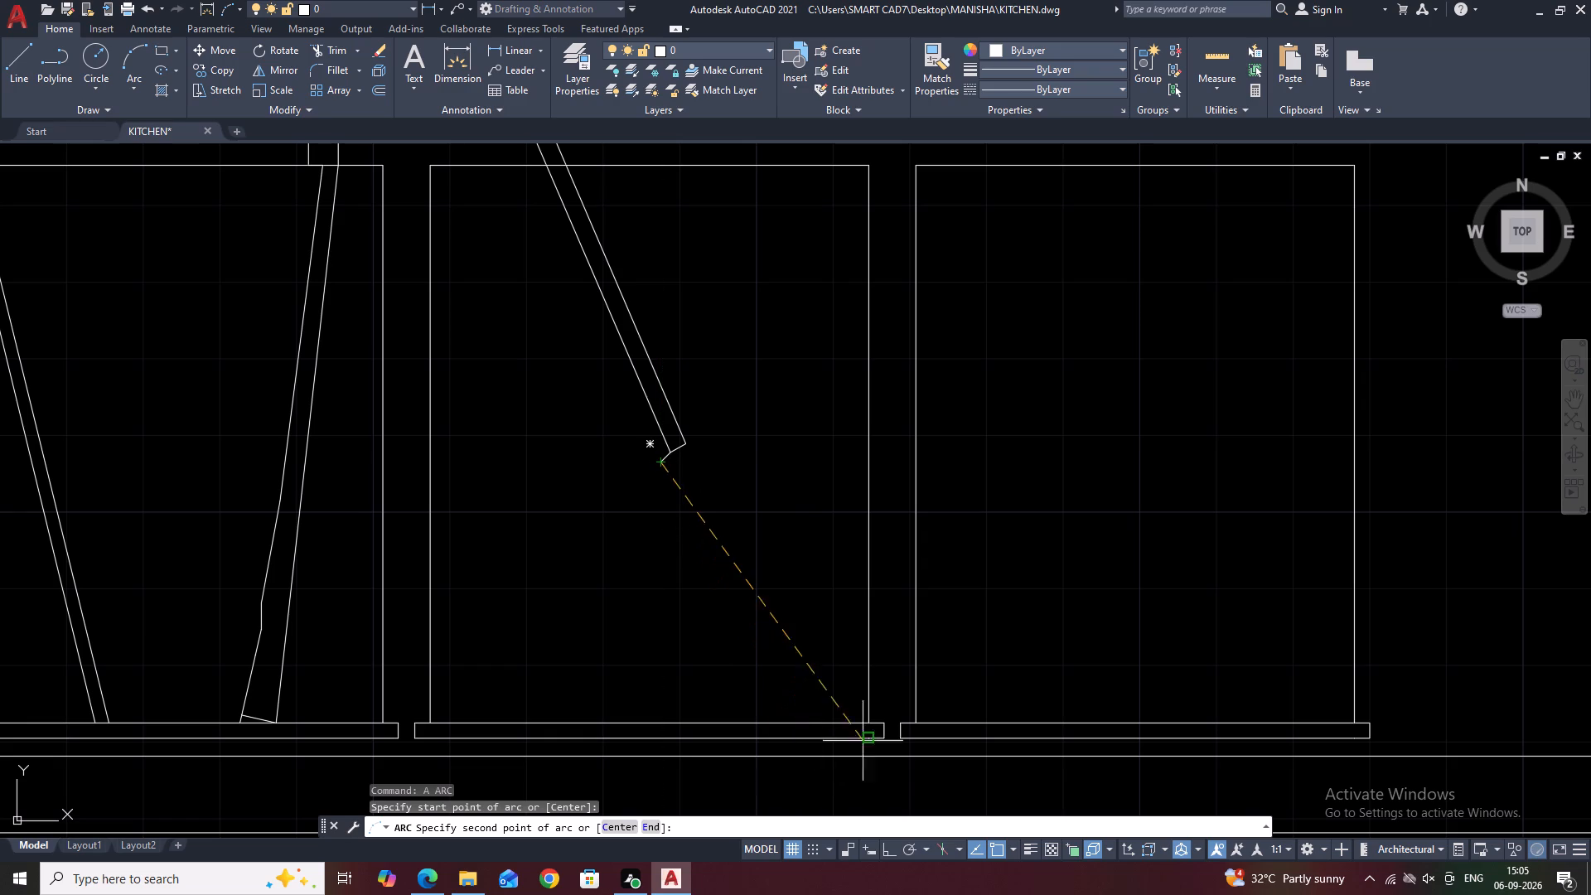
click(864, 721)
scroll(916, 651, down, 2)
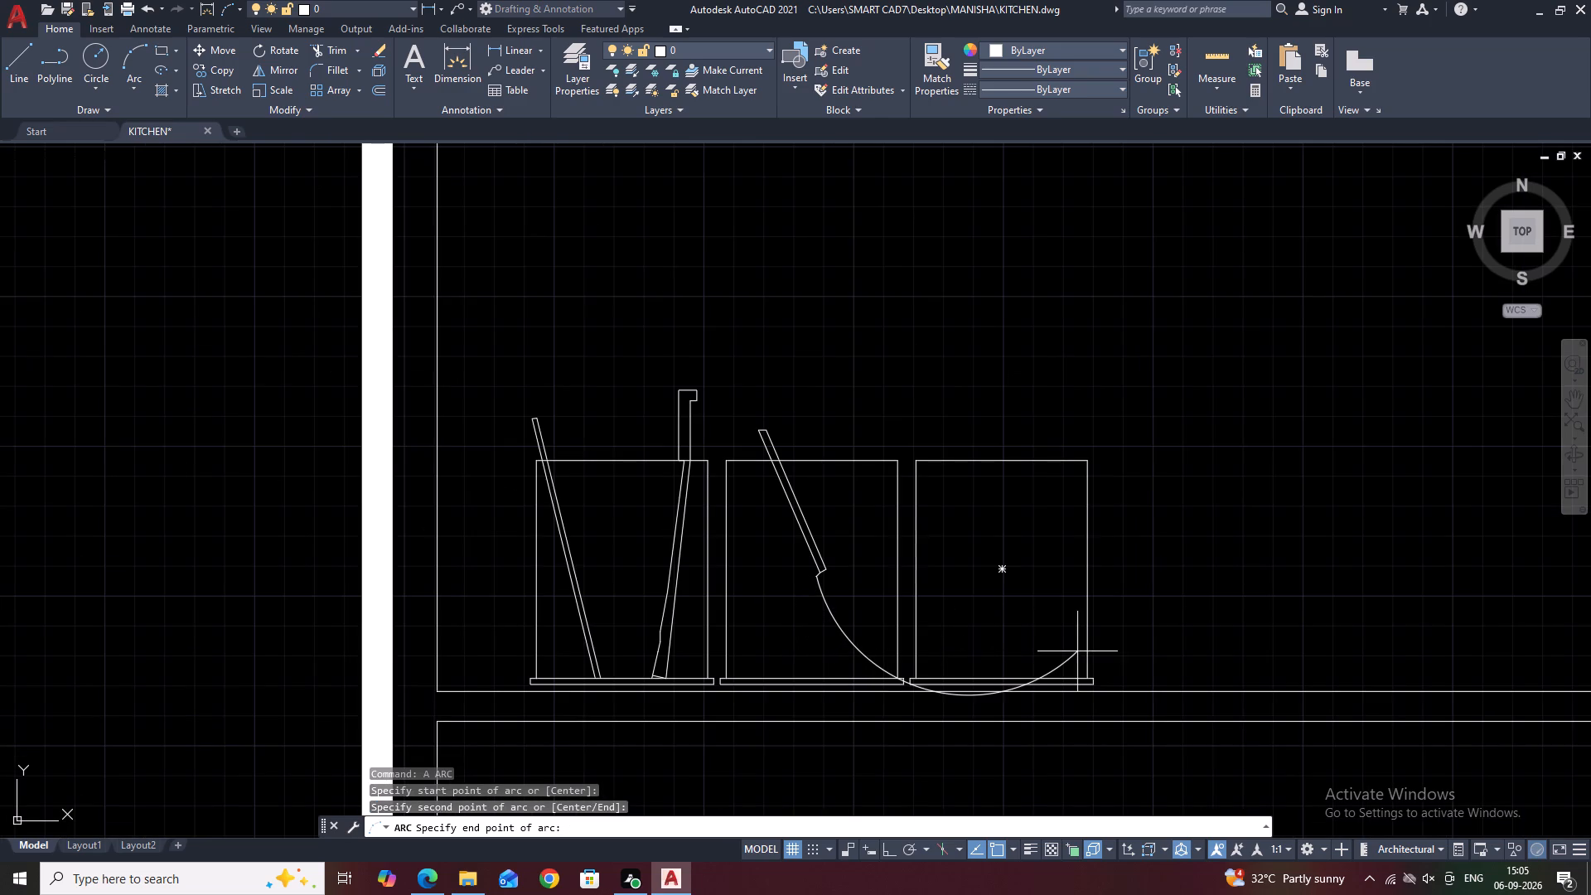
click(1146, 635)
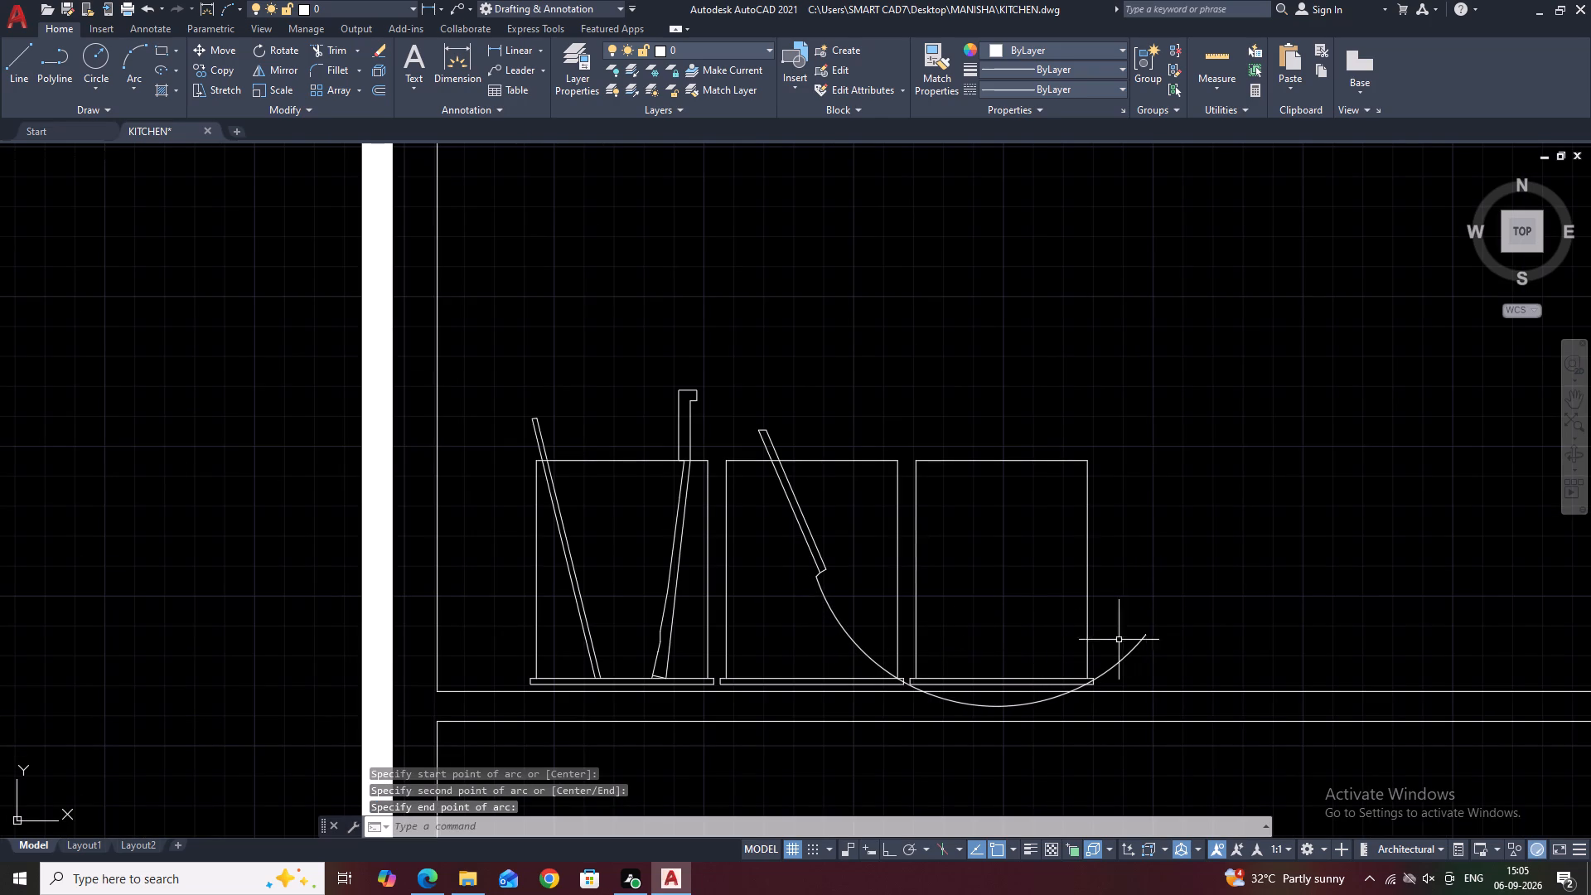
Trim the arc back to the middle container's bottom-right corner and erase the leftover arc piece beneath the third container.
key(Escape)
text(TR)
key(space)
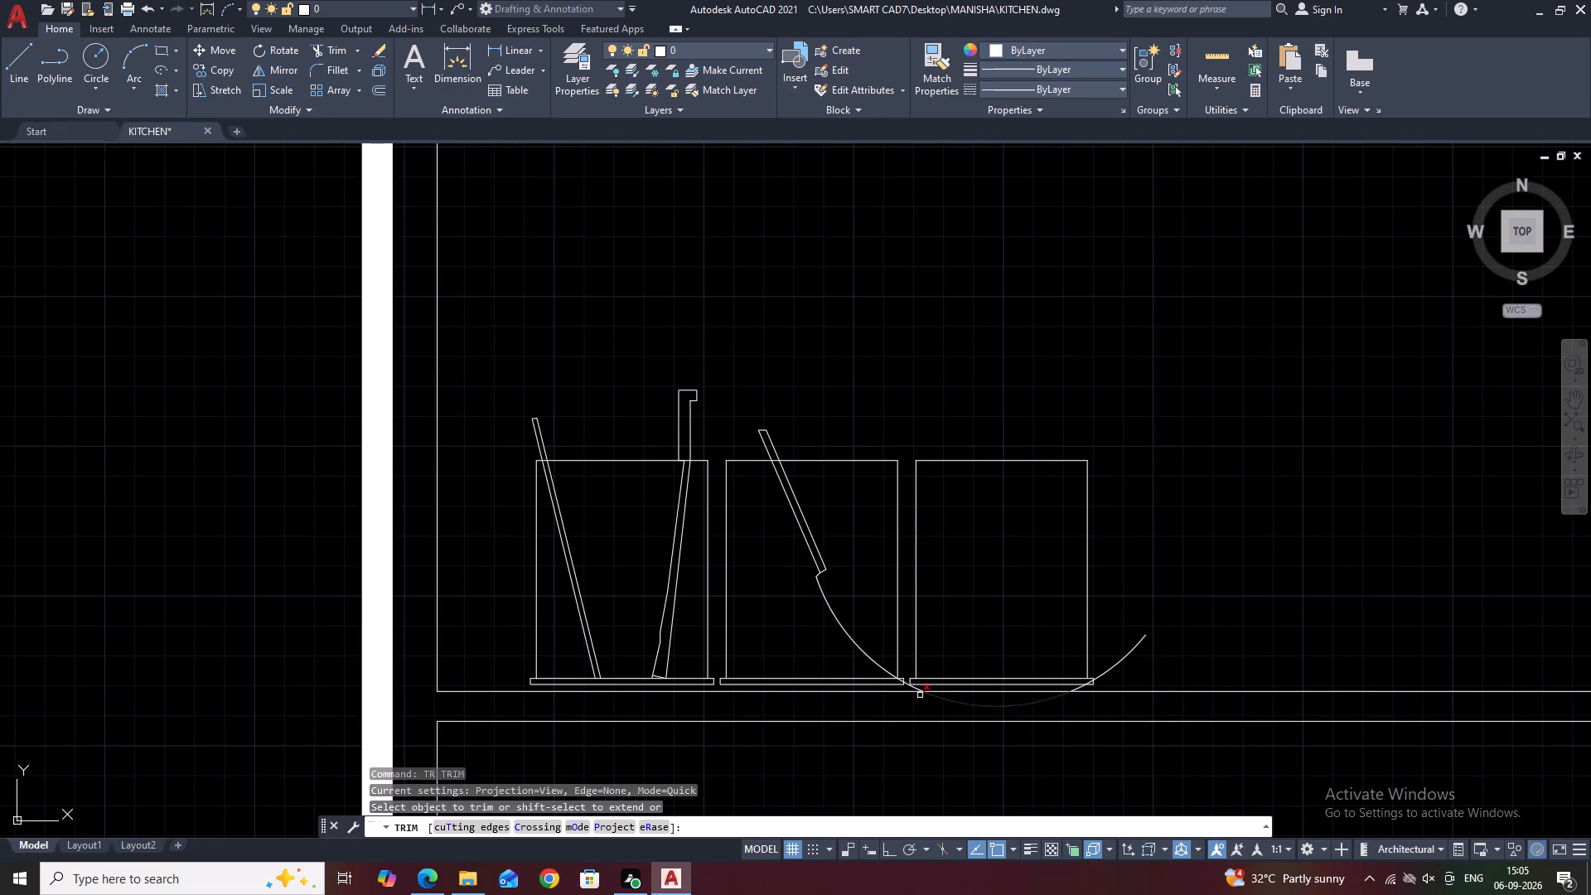
scroll(913, 703, up, 1)
click(920, 680)
scroll(897, 680, up, 2)
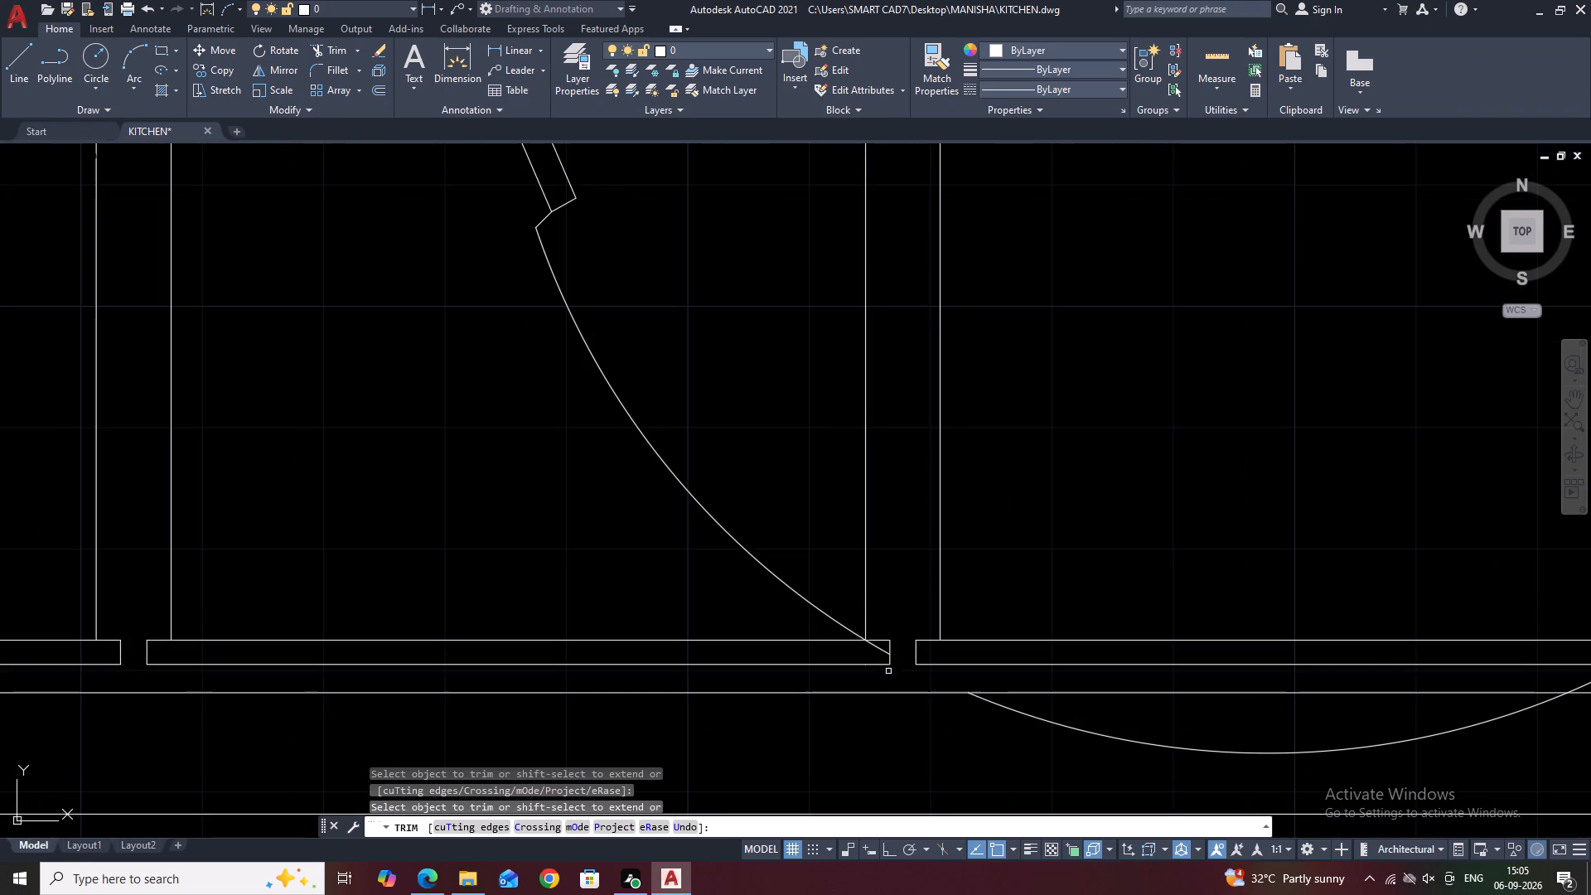
click(881, 649)
key(Escape)
scroll(663, 626, down, 2)
click(851, 670)
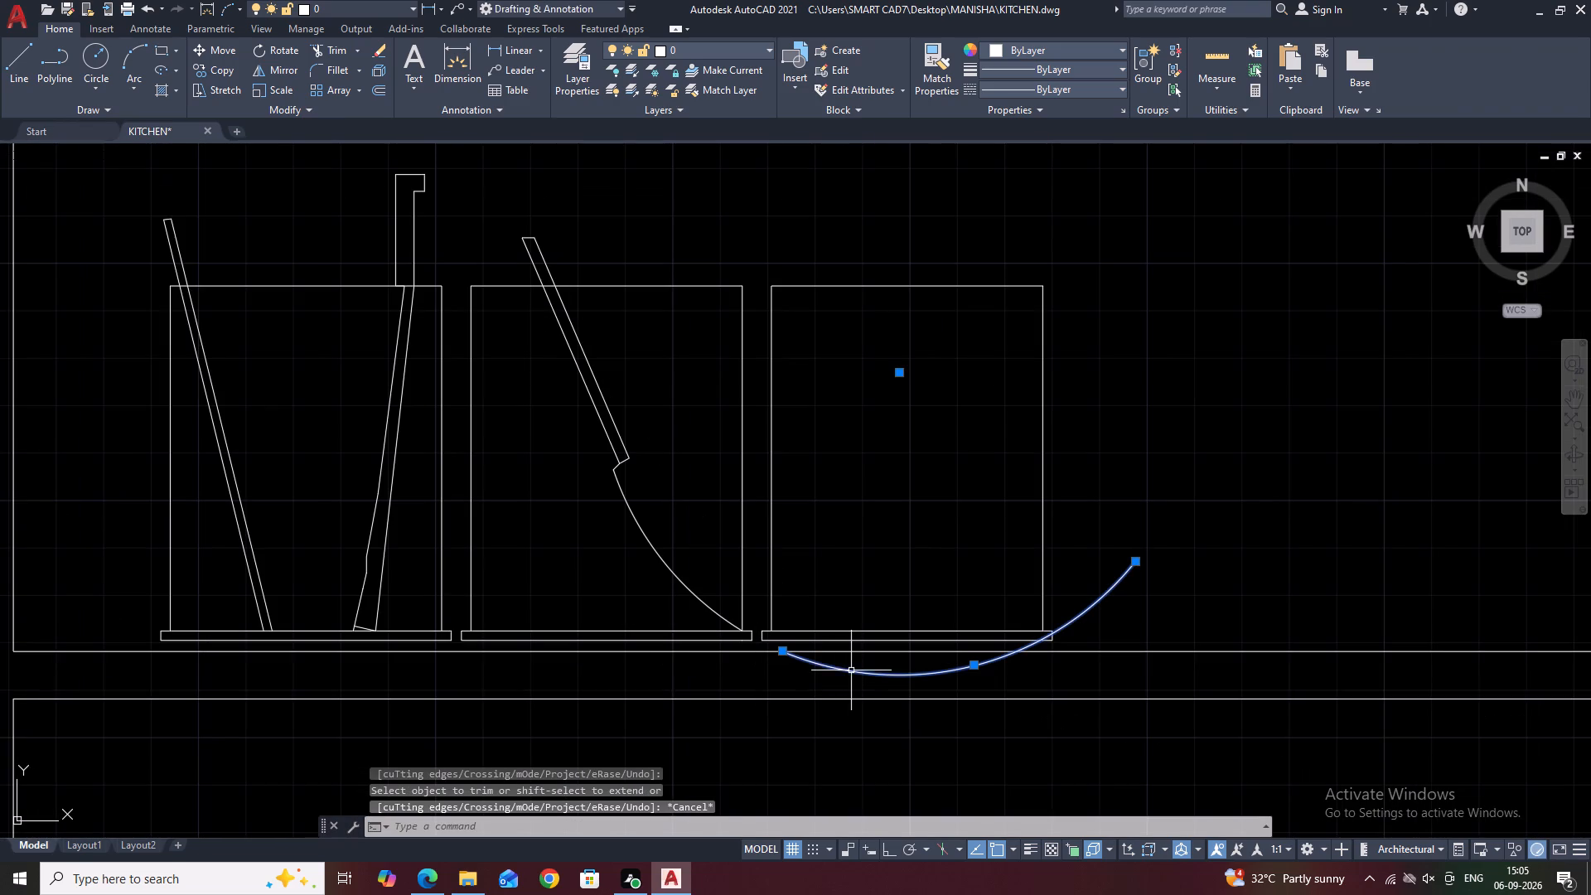
key(Delete)
Close the knife blade with a straight line from the handle's lower-right corner to the container's bottom-right corner.
middle_drag(696, 503, 708, 525)
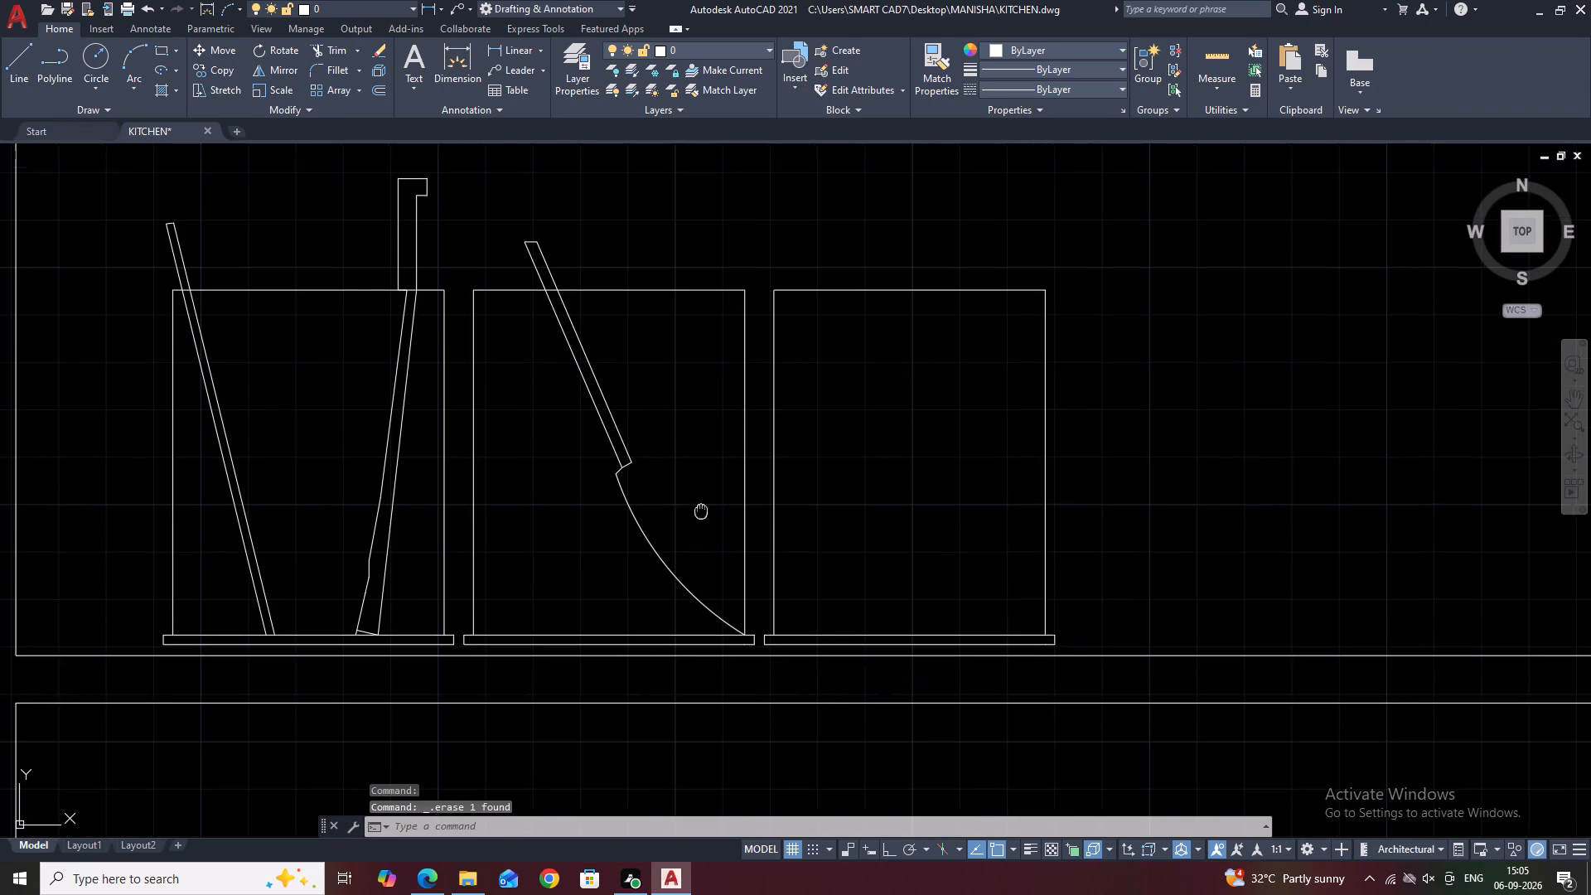
middle_drag(708, 525, 723, 572)
key(l)
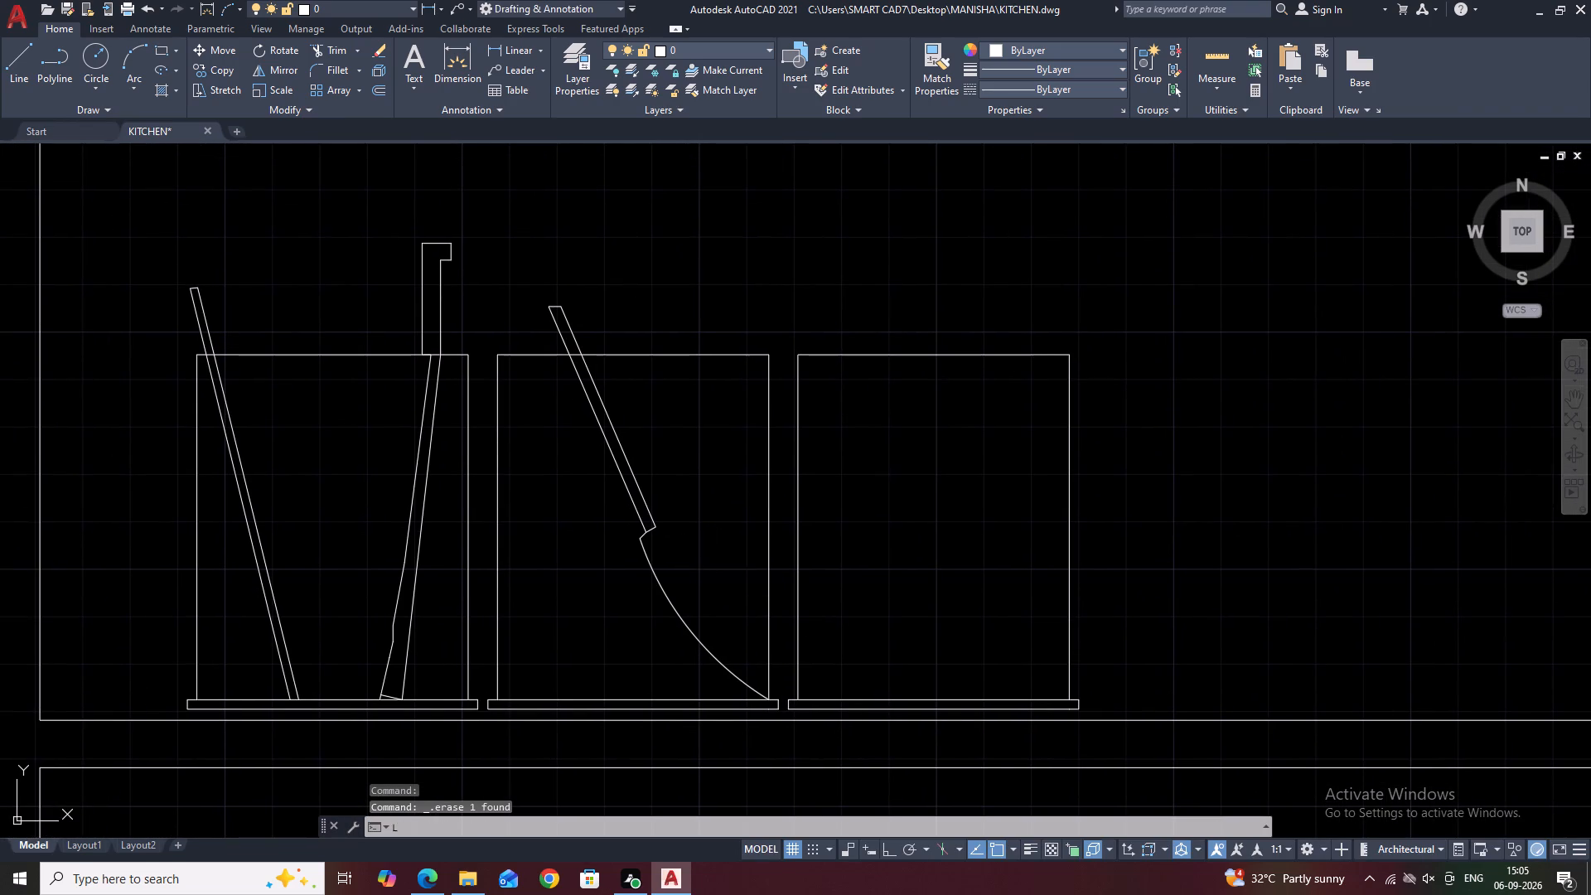
key(space)
scroll(662, 526, up, 1)
click(650, 530)
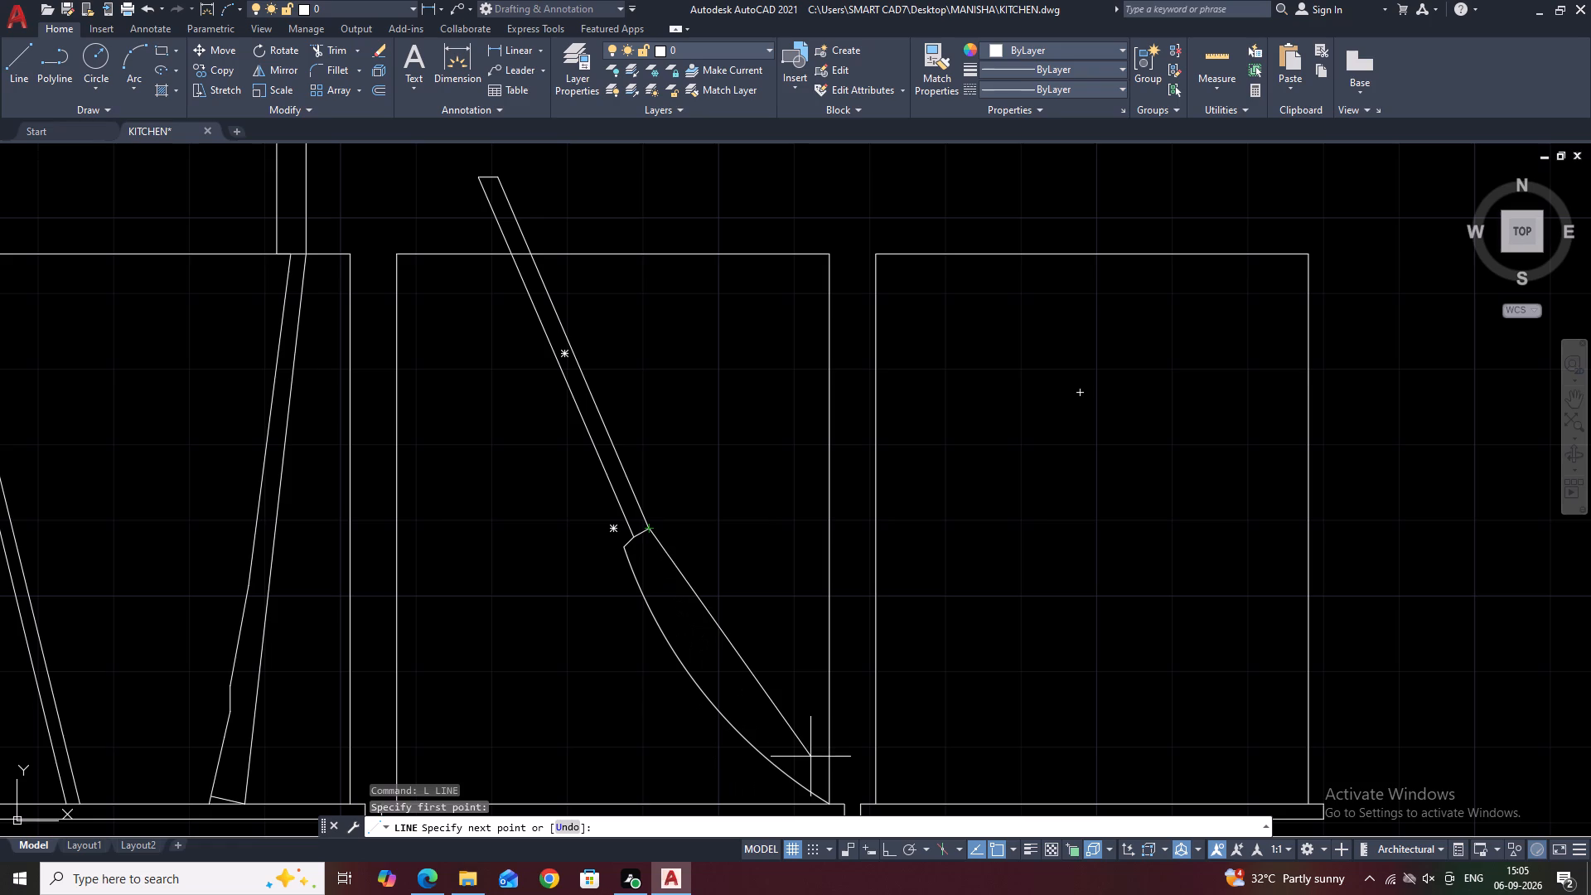
click(828, 804)
key(Escape)
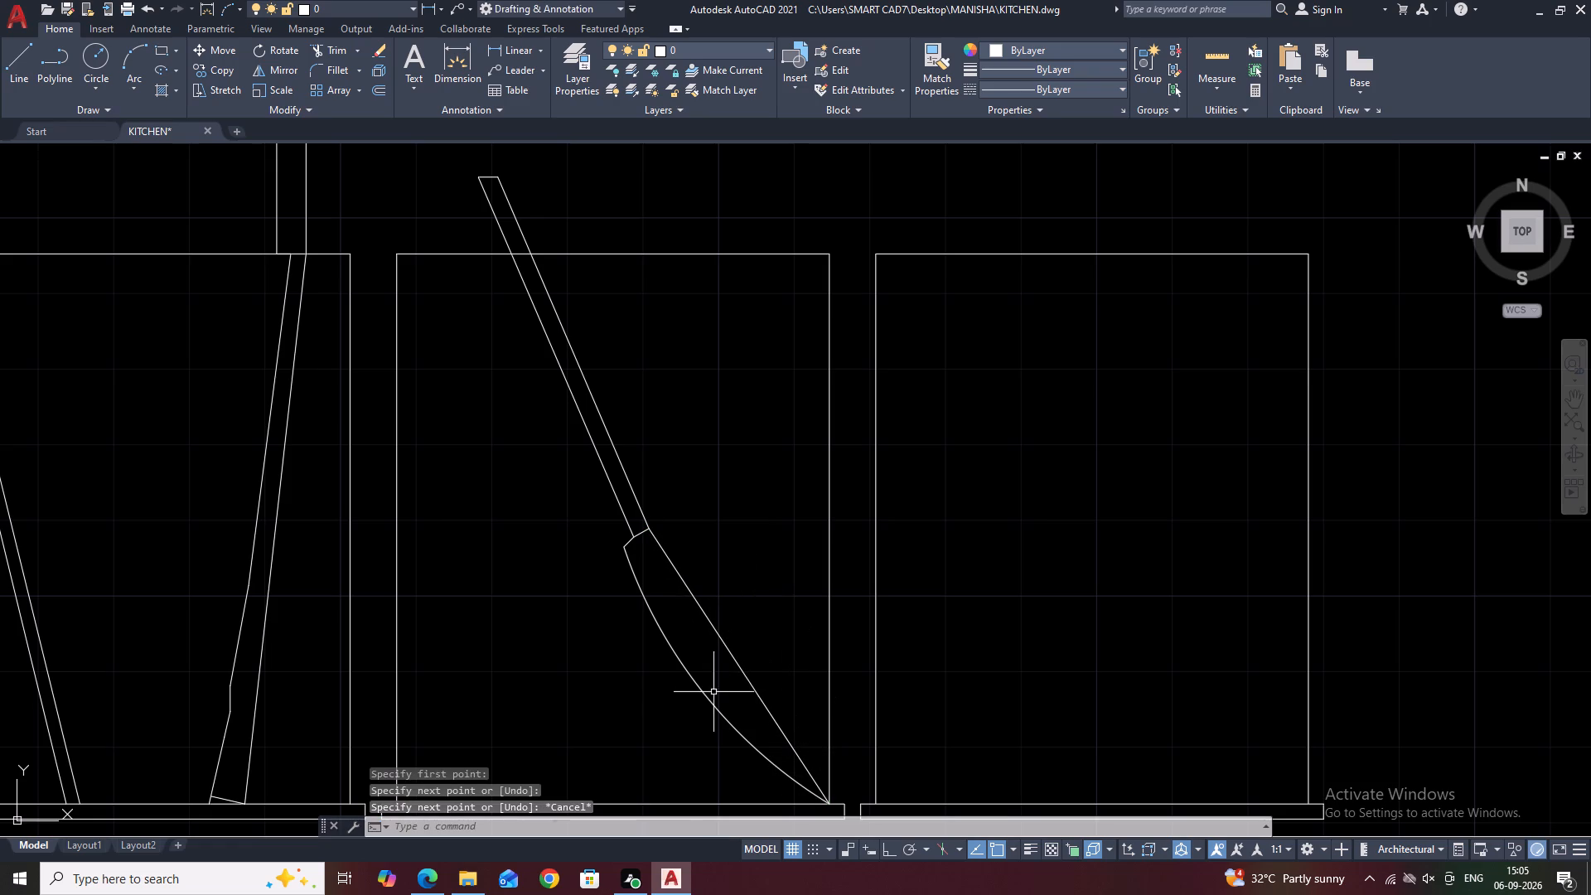
Flatten the blade's arc slightly by moving its midpoint inward toward the straight blade edge.
click(713, 692)
click(693, 670)
click(702, 693)
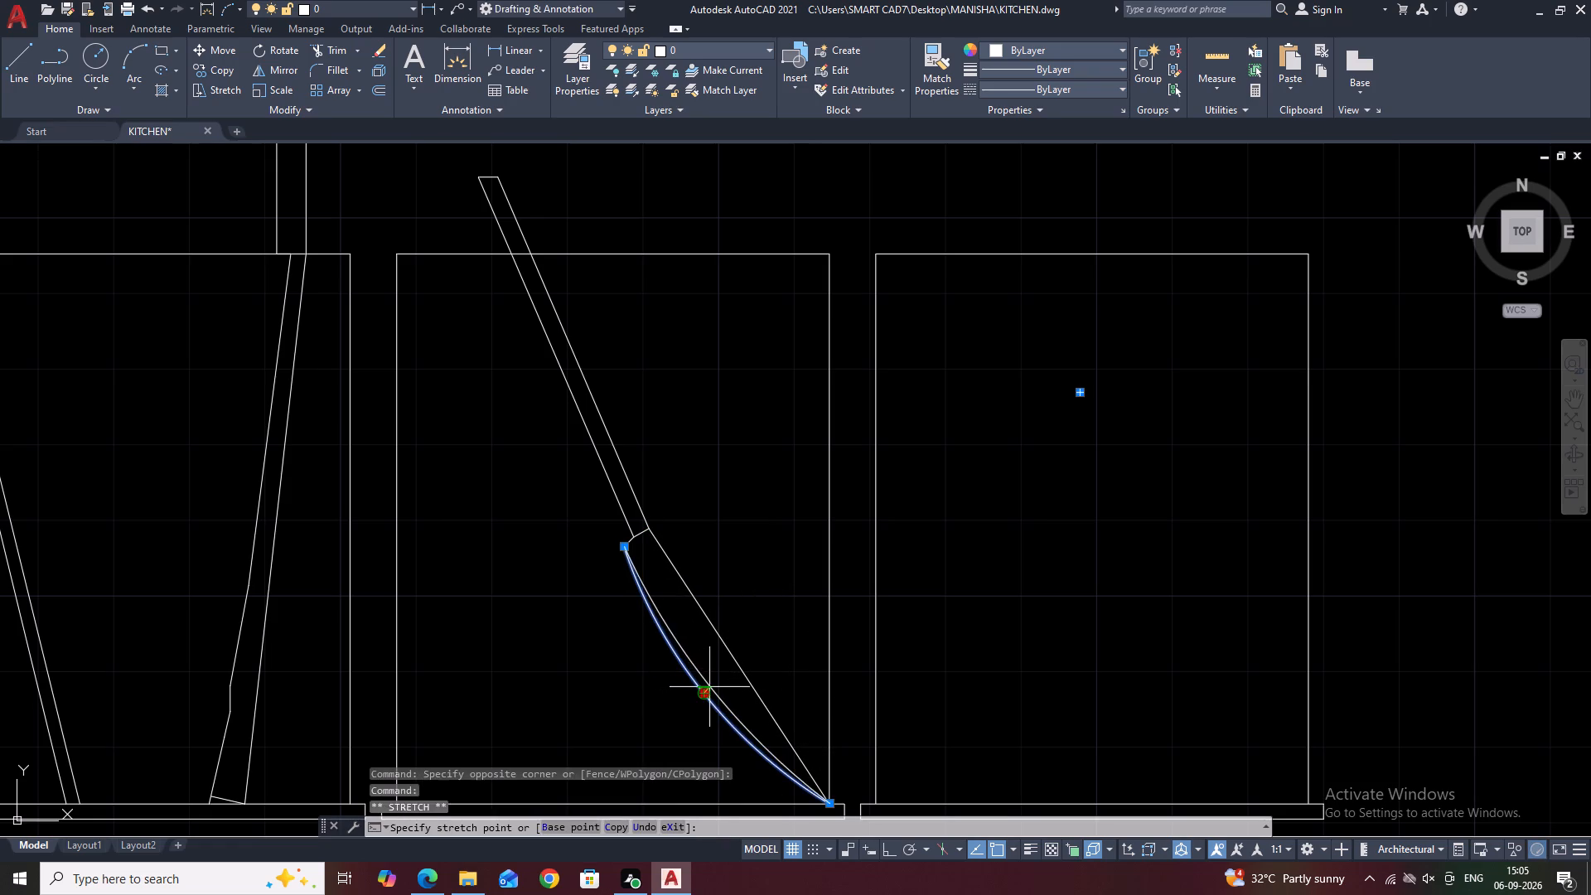
click(709, 687)
click(705, 692)
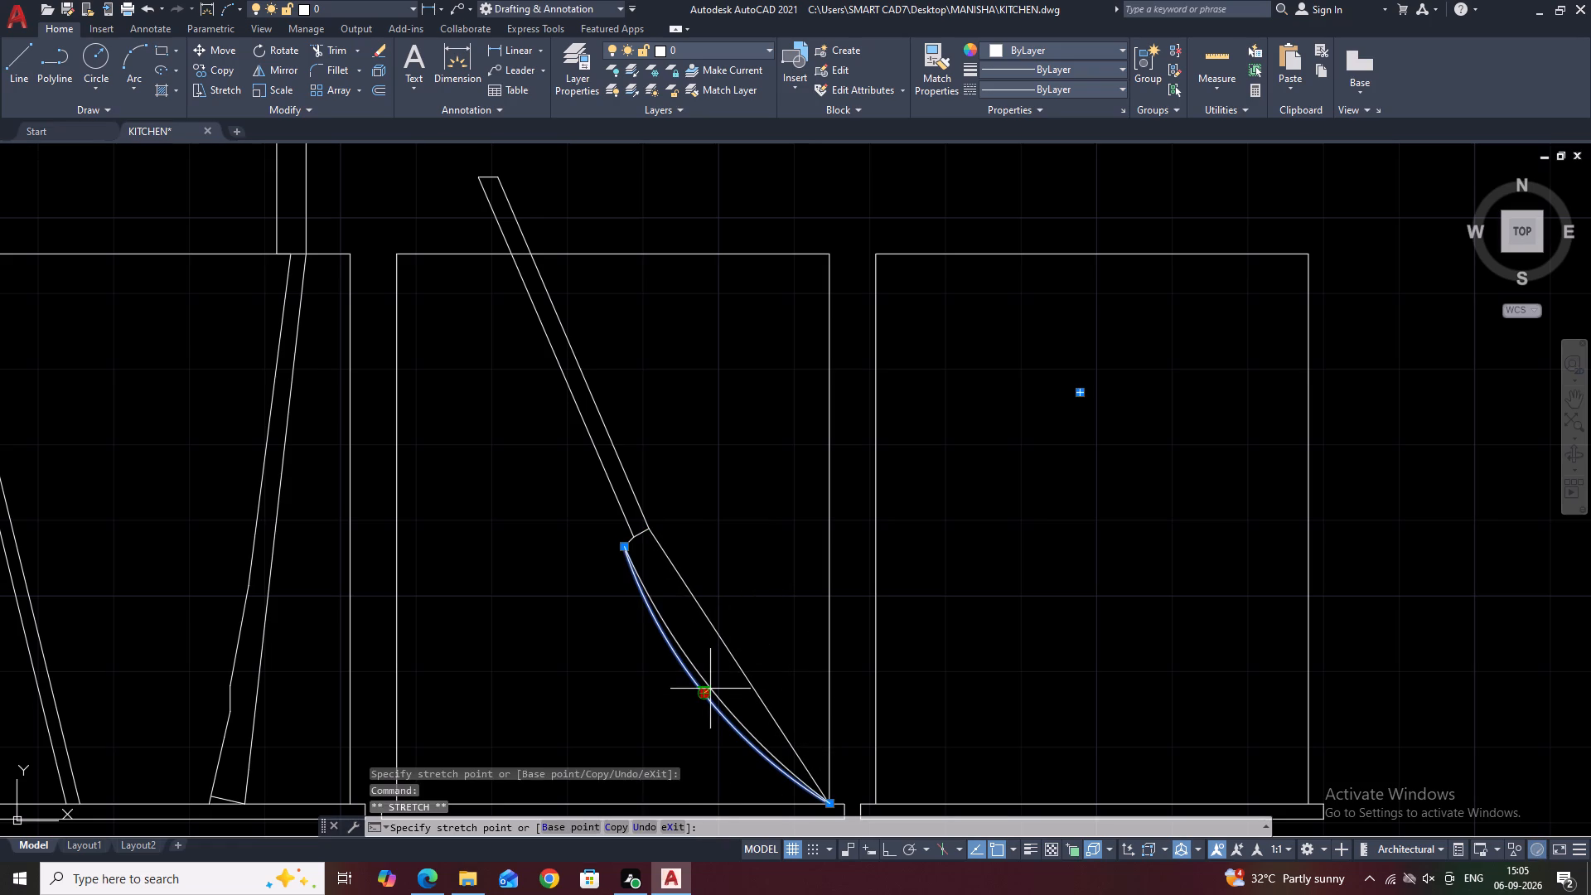
click(711, 689)
click(704, 694)
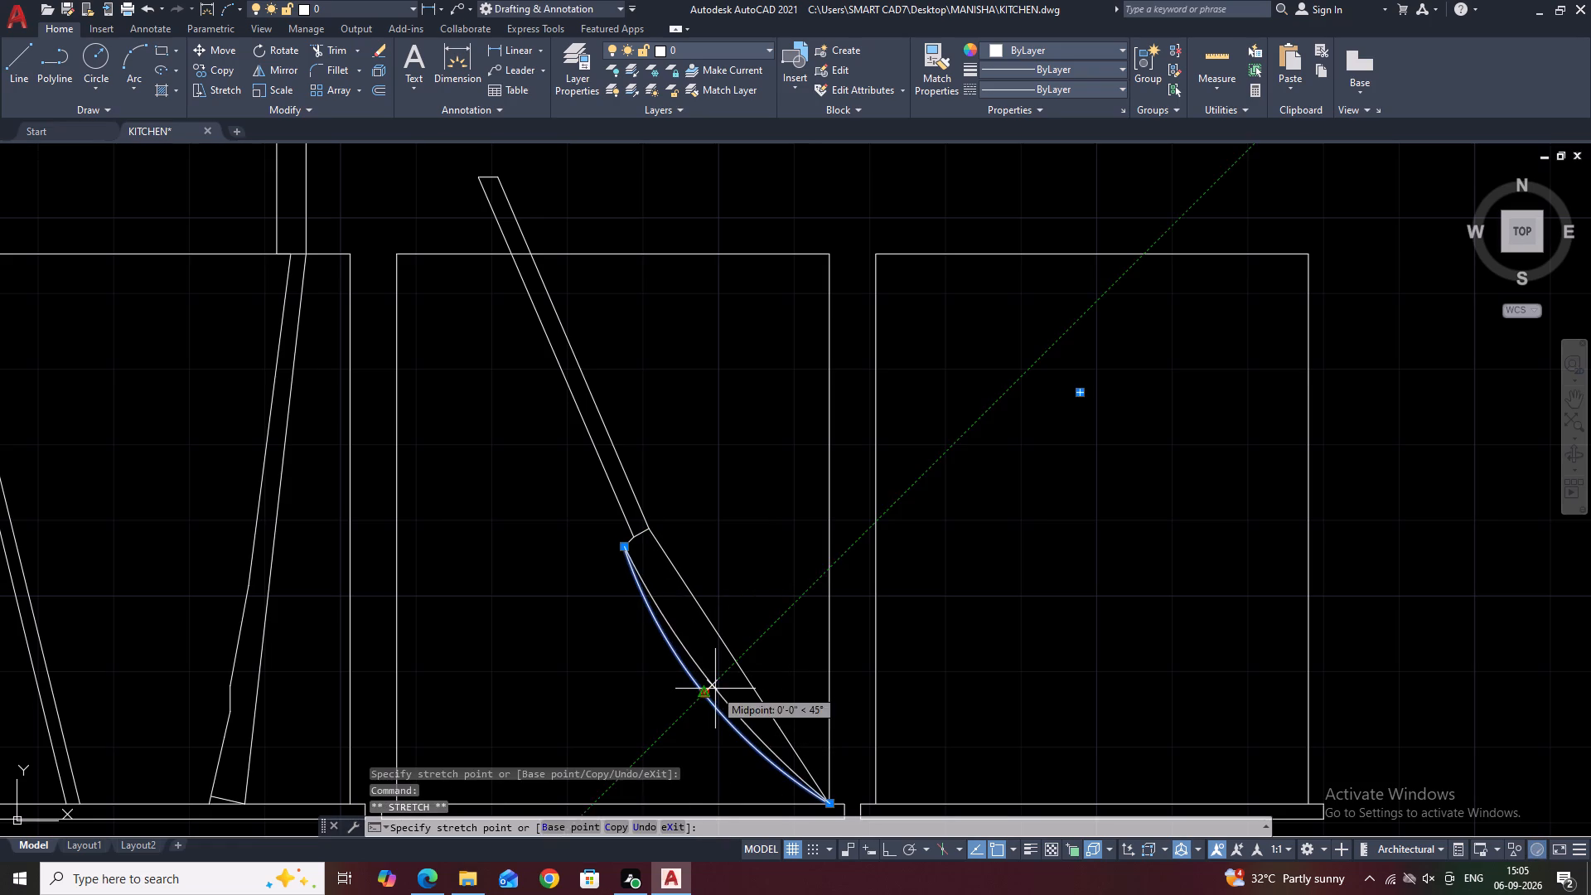
click(715, 689)
key(Escape)
scroll(763, 625, down, 2)
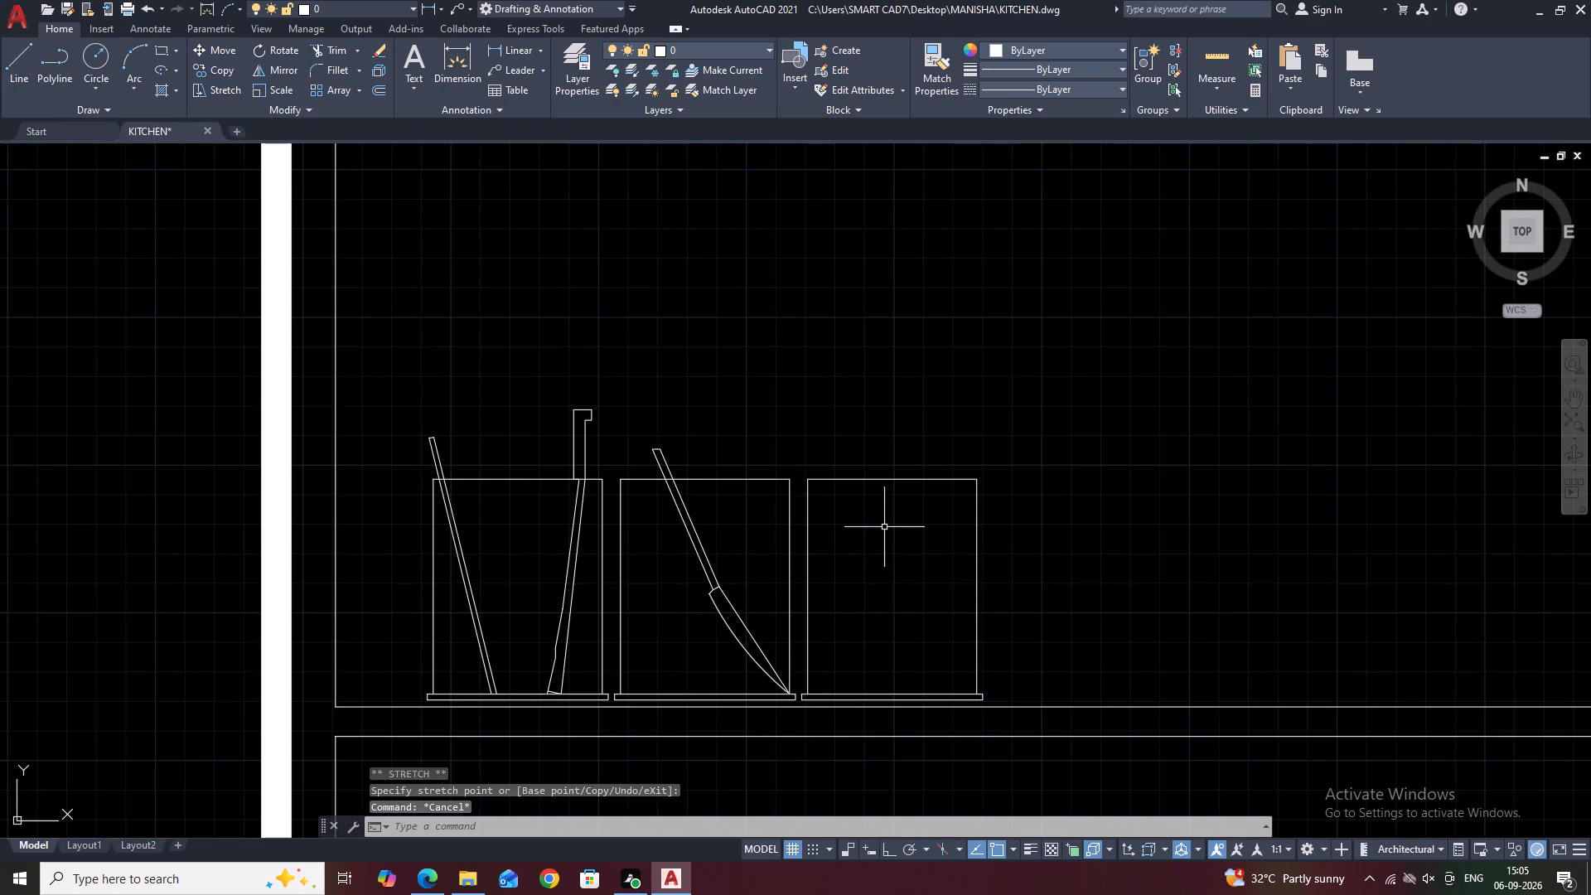
Shorten the knife handle by stretching its top edge and remaining corner point down along the handle's slant.
middle_drag(905, 567, 930, 602)
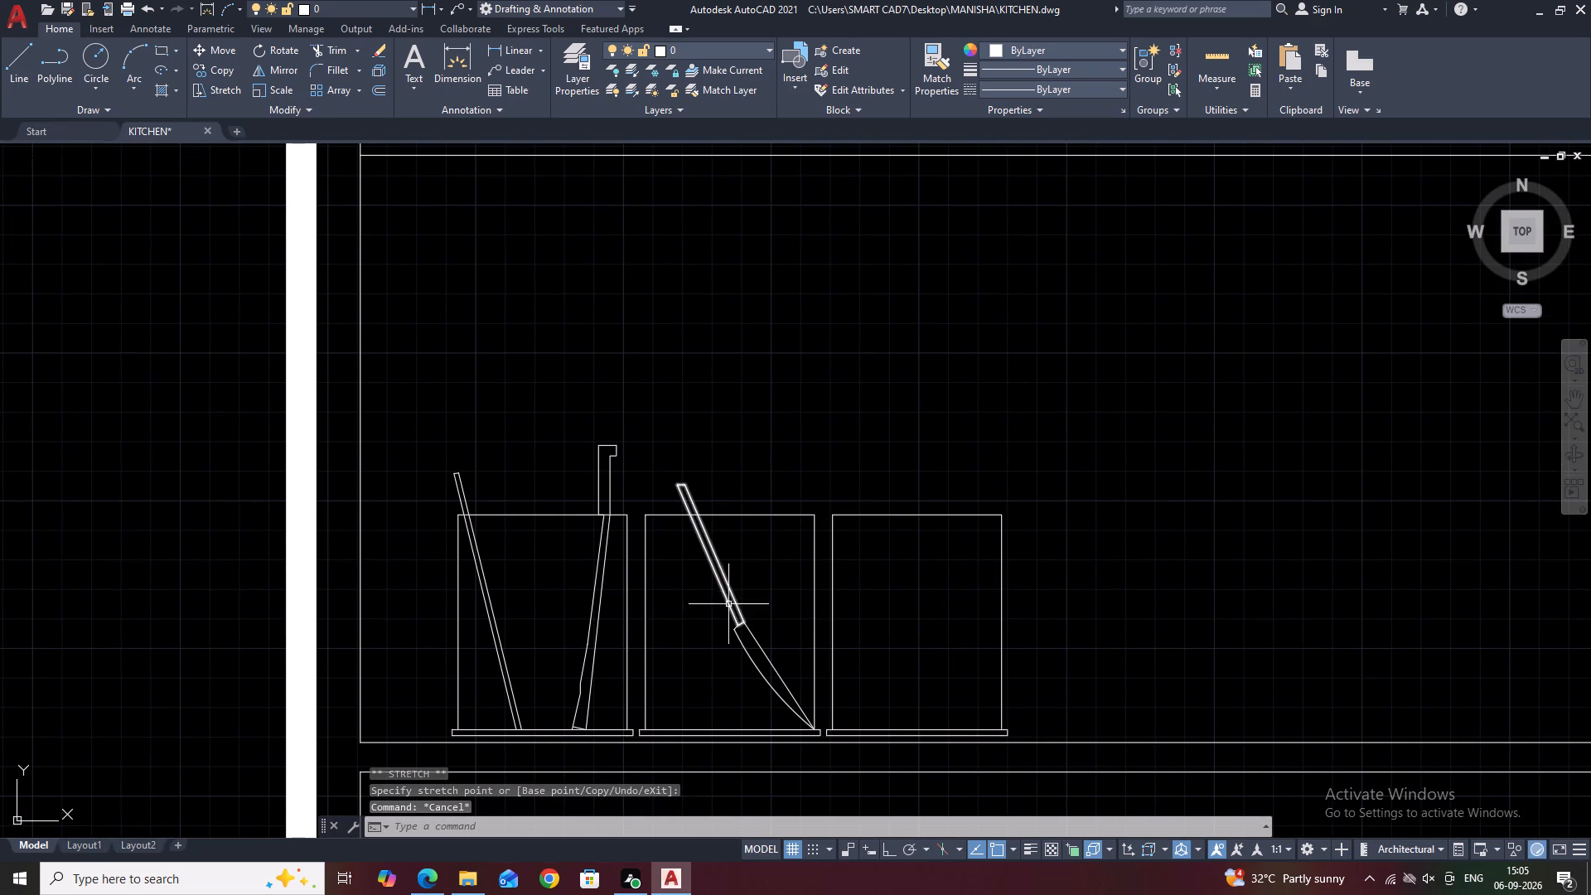
scroll(691, 503, up, 2)
drag(713, 476, 705, 476)
click(638, 470)
scroll(642, 475, up, 2)
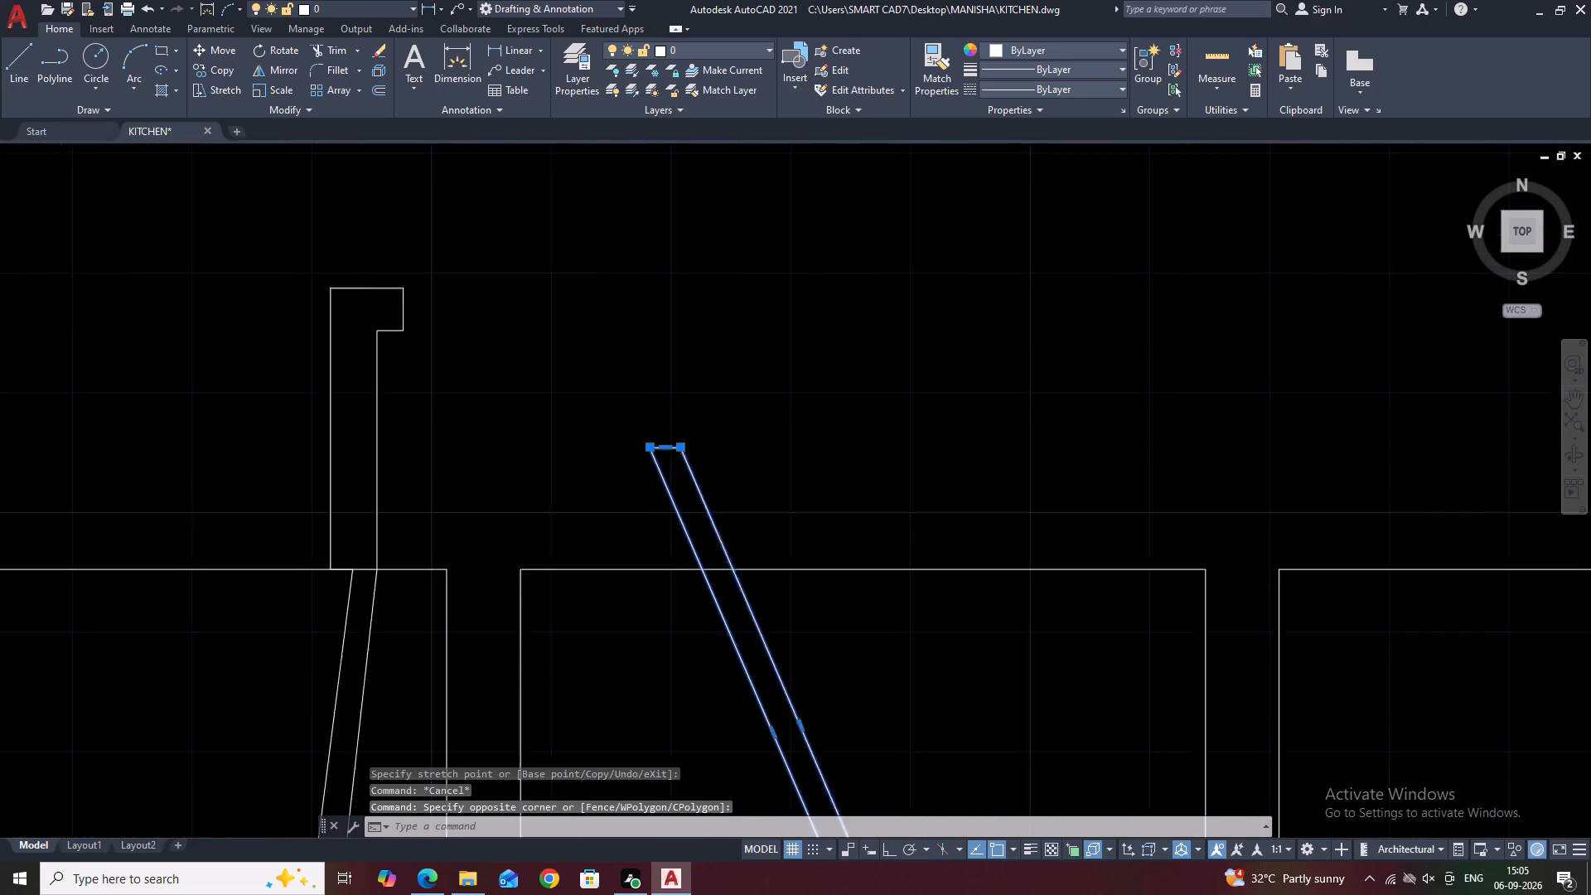
click(670, 433)
key(Escape)
click(673, 436)
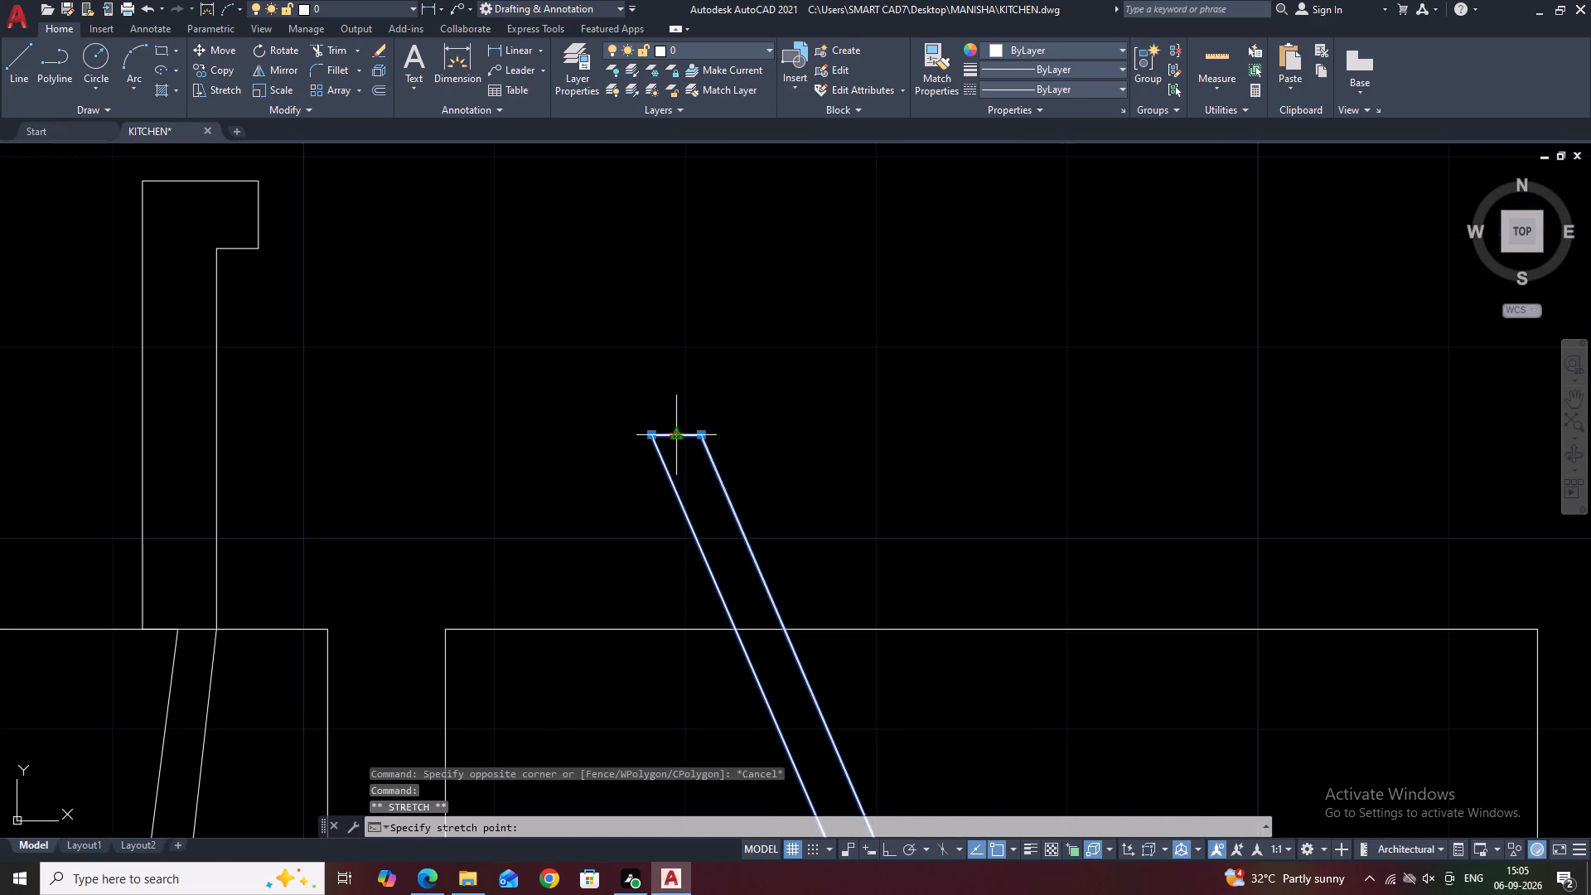
click(697, 487)
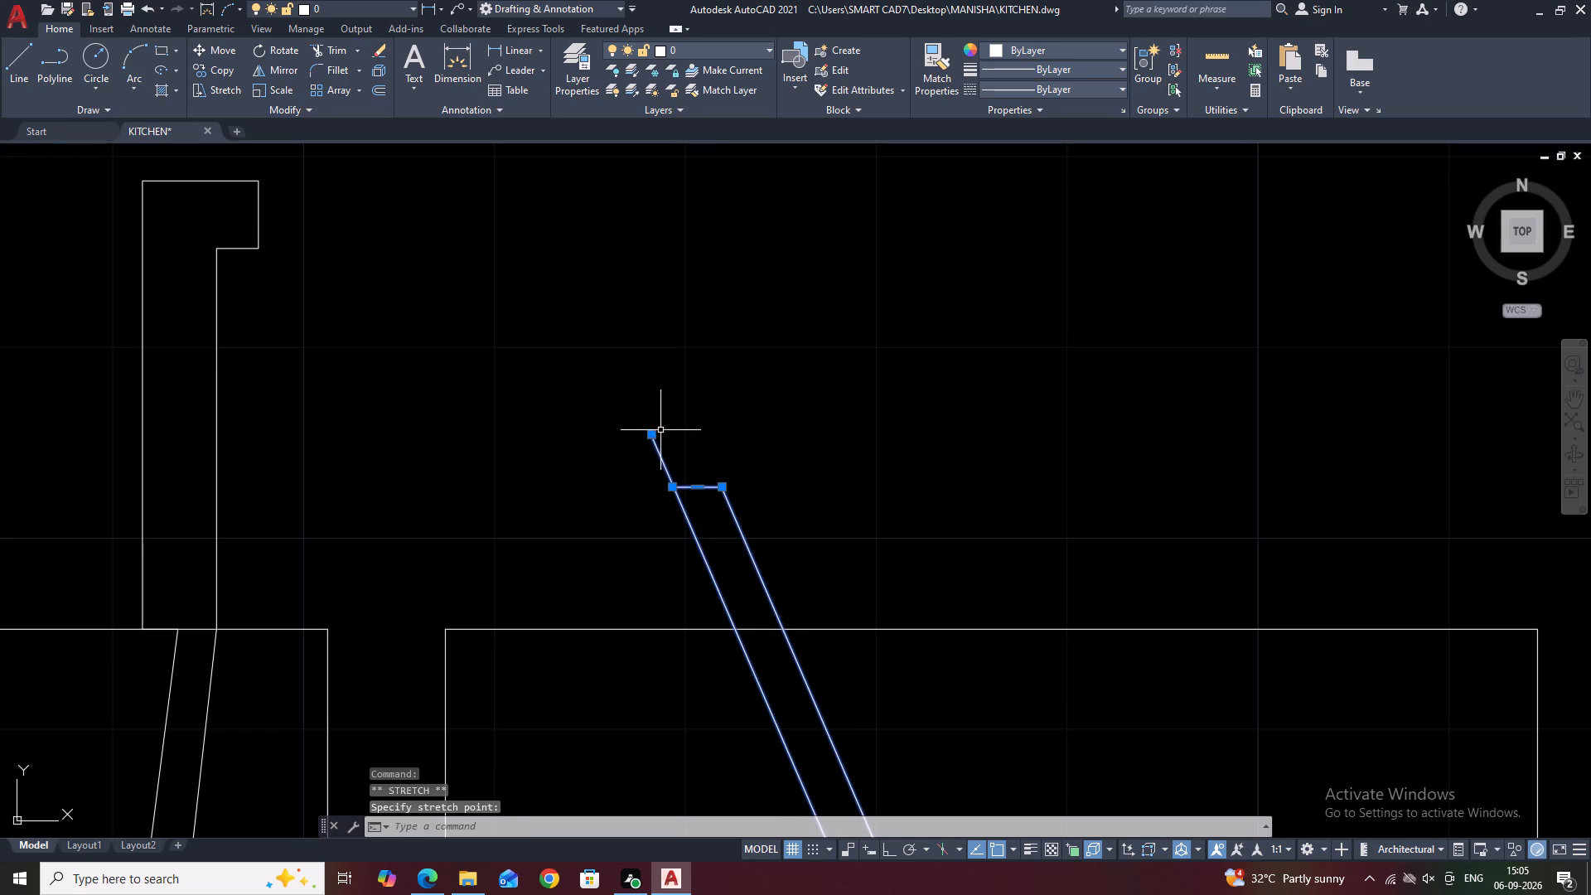
click(652, 433)
click(674, 493)
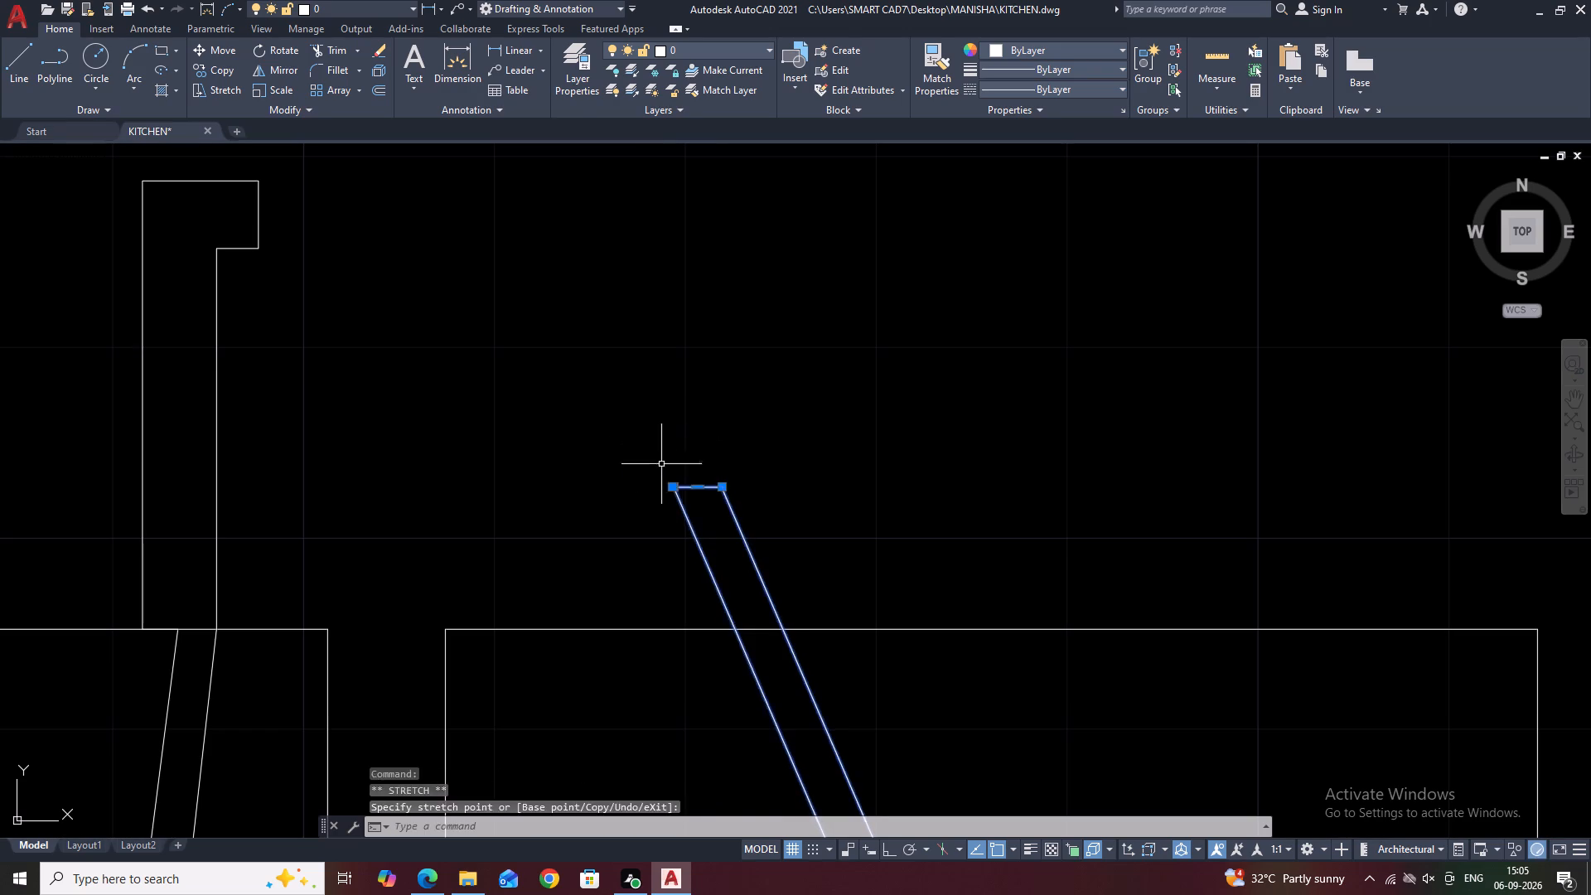
key(Escape)
Mirror the knife with Ortho on about the middle container's vertical centreline, keeping the original so the two knives cross.
scroll(660, 443, down, 4)
middle_drag(696, 507, 752, 559)
scroll(746, 555, down, 1)
scroll(750, 590, up, 1)
click(708, 451)
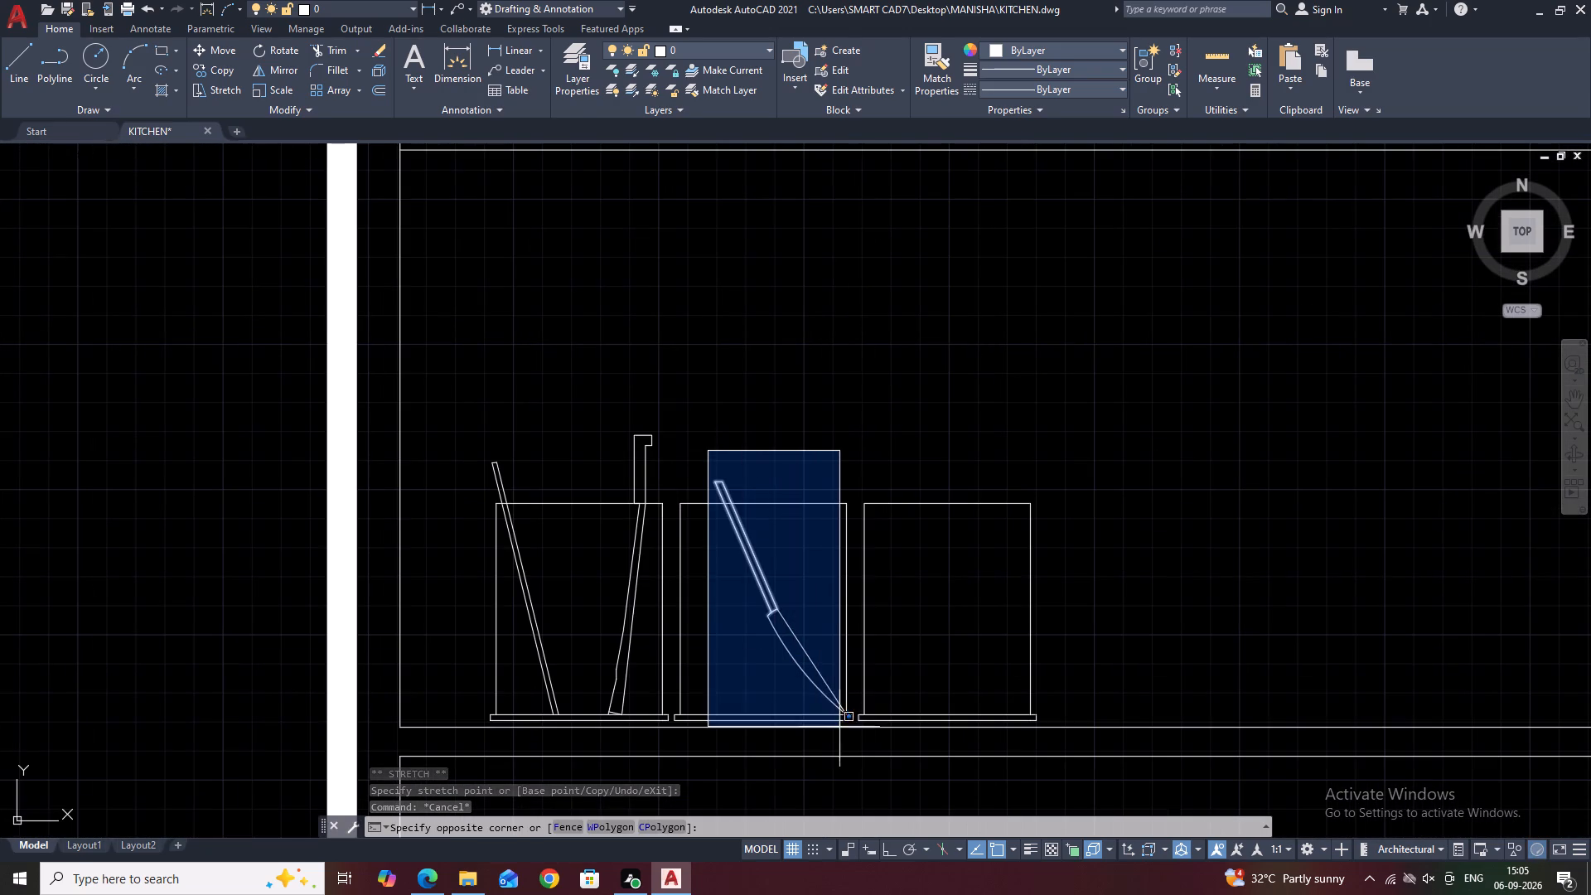
click(853, 719)
scroll(847, 708, up, 2)
key(m)
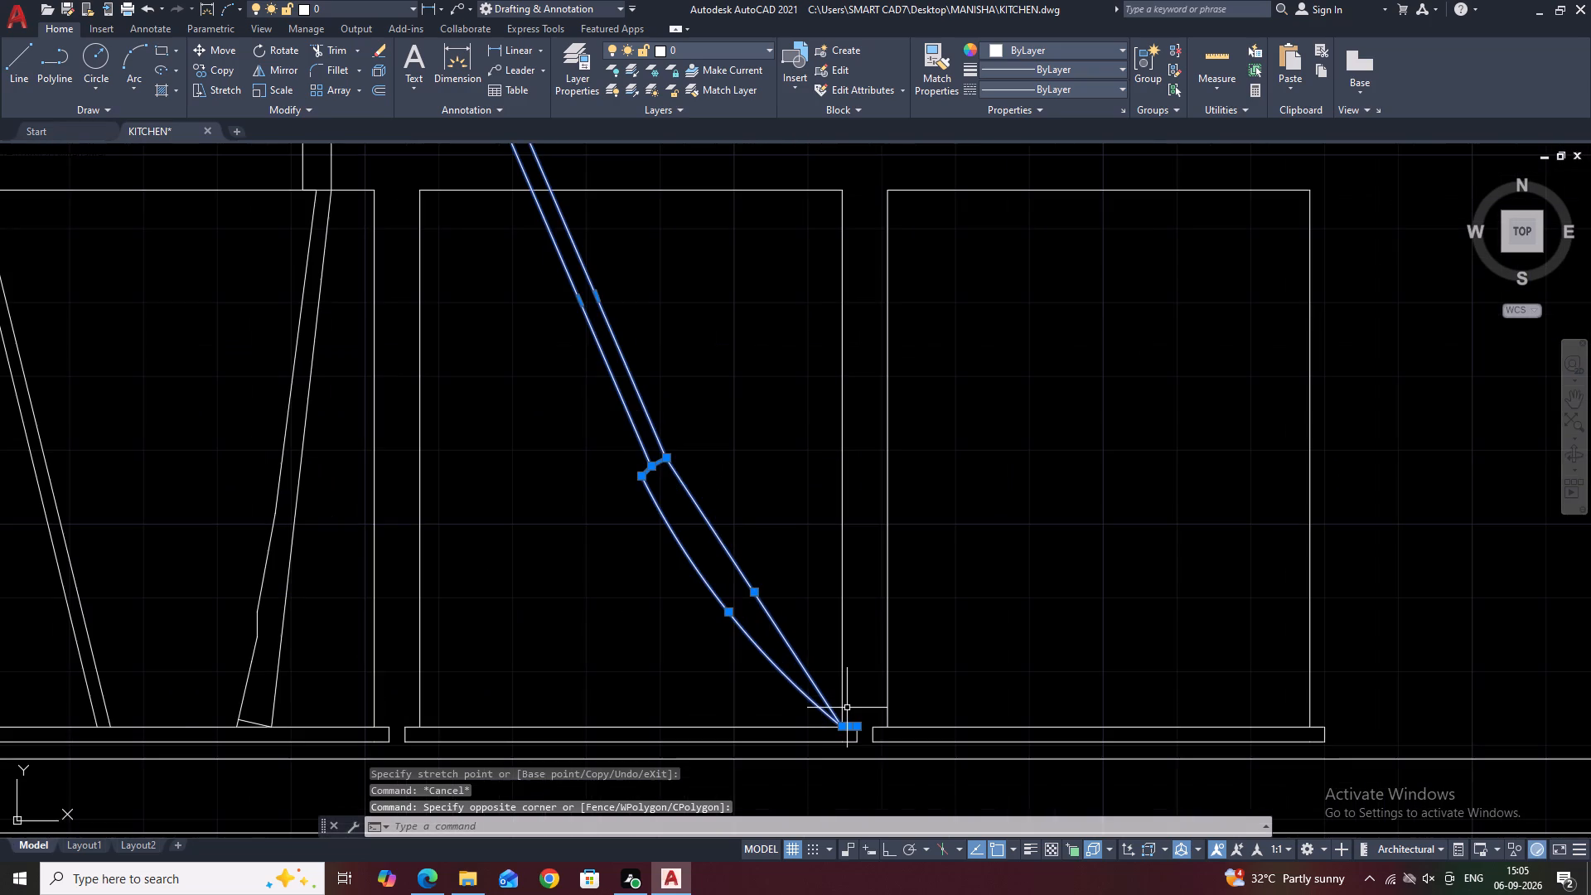
key(i)
key(space)
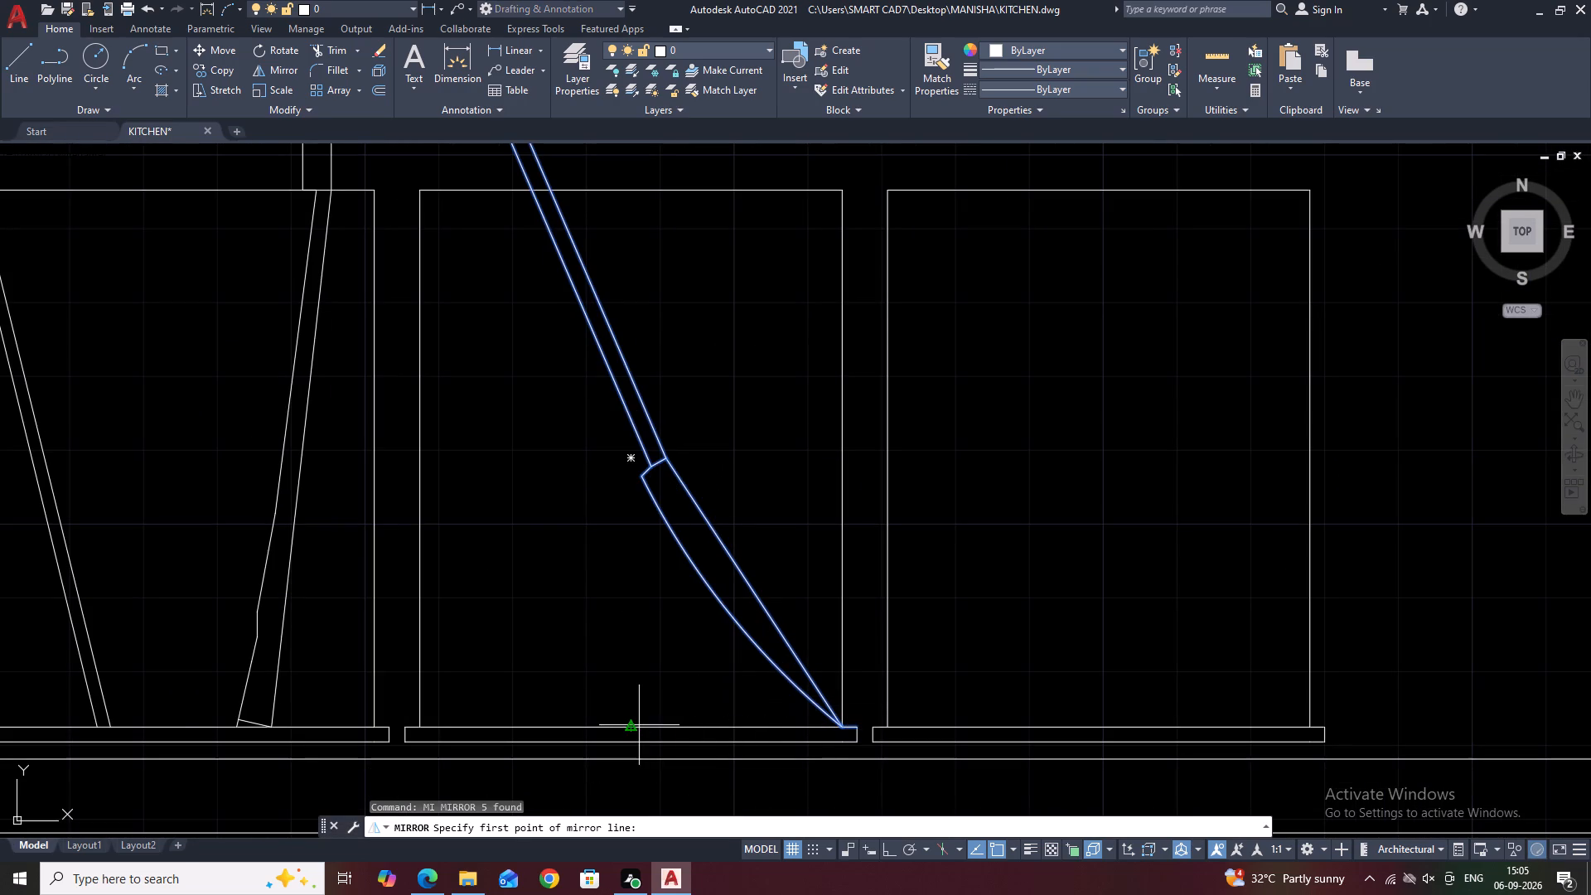
click(632, 725)
scroll(647, 660, down, 1)
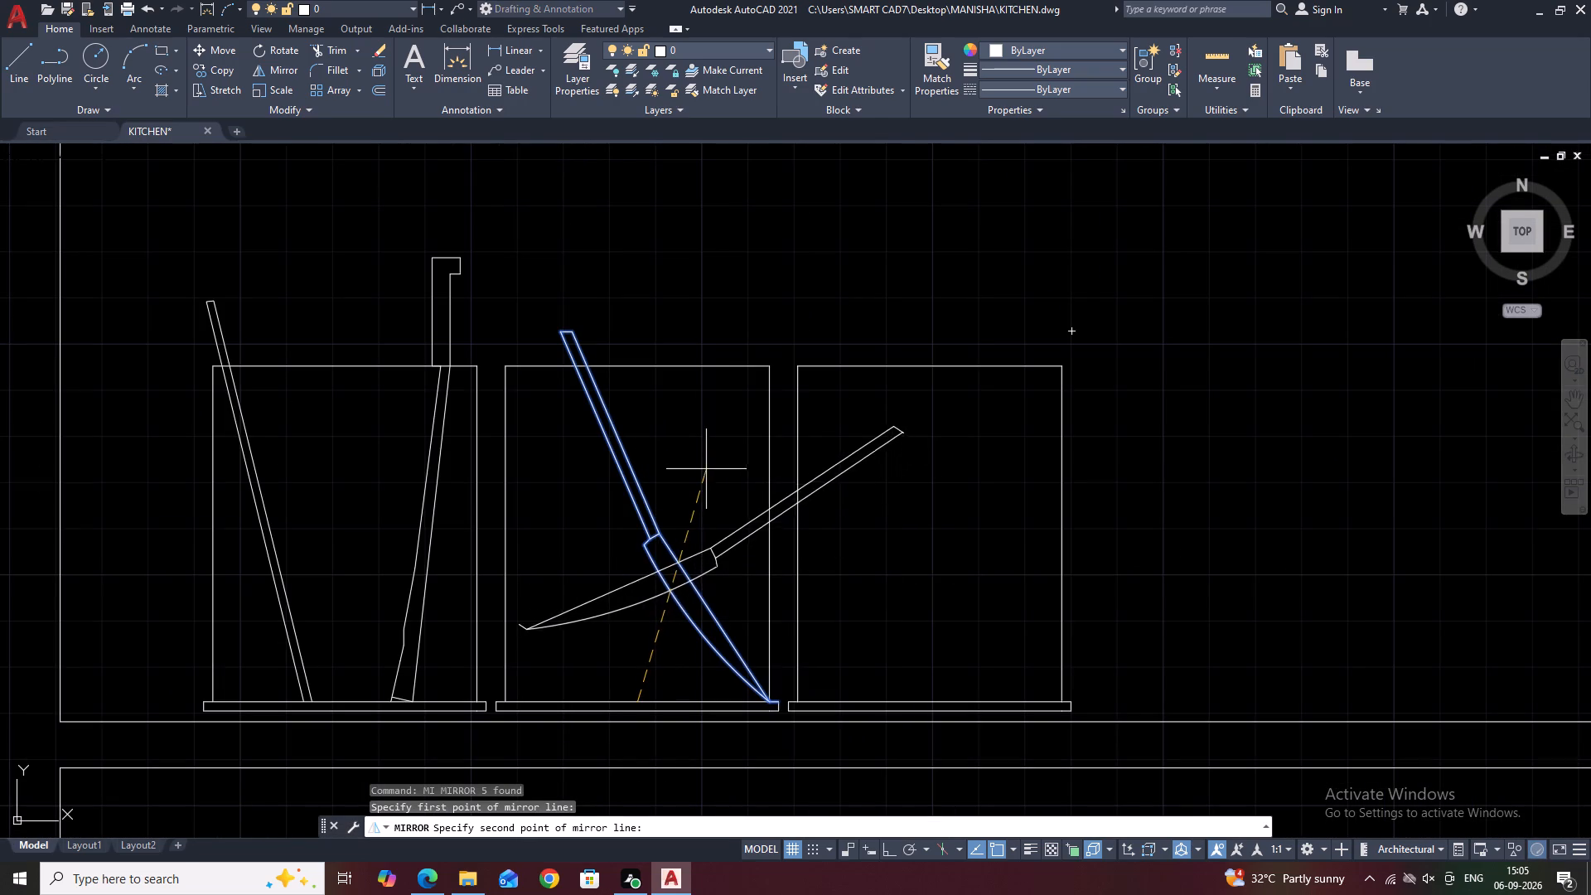
key(F8)
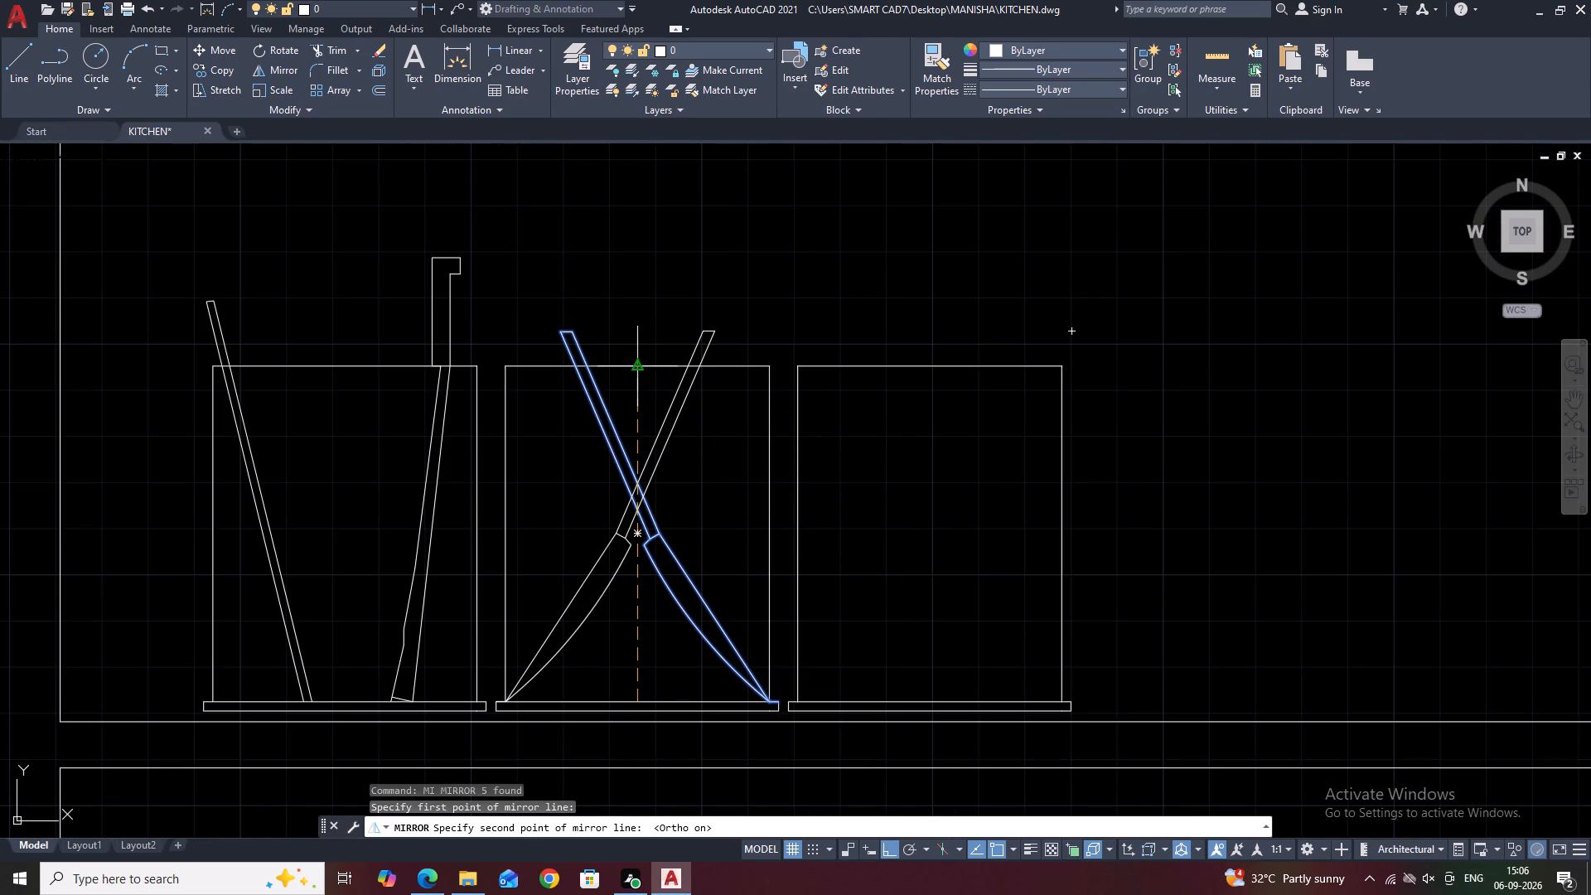
click(639, 368)
key(Delete)
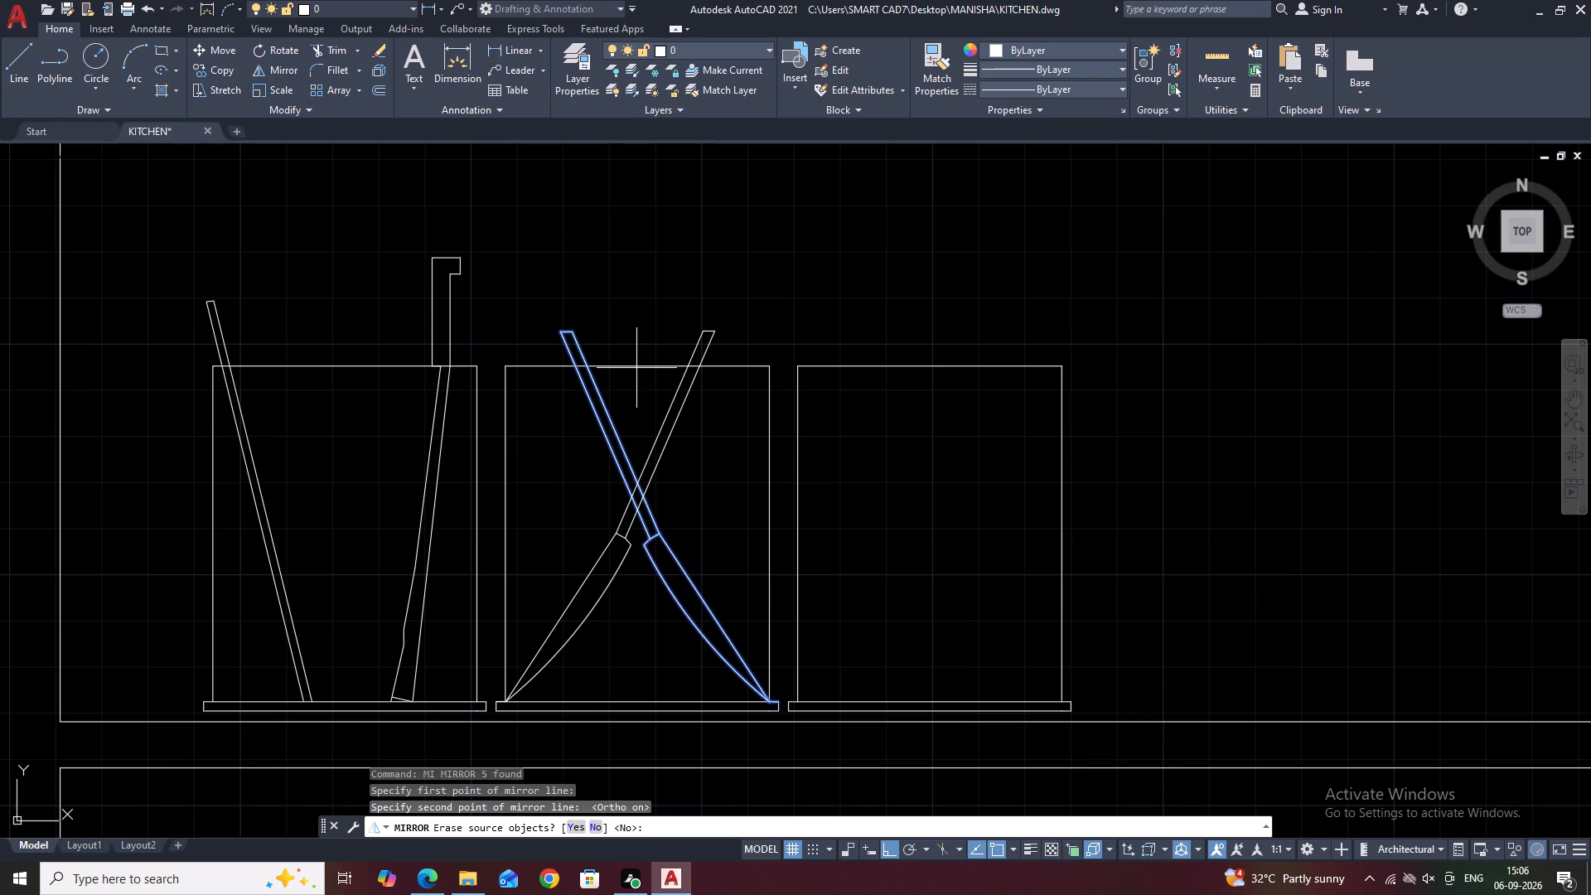
key(Return)
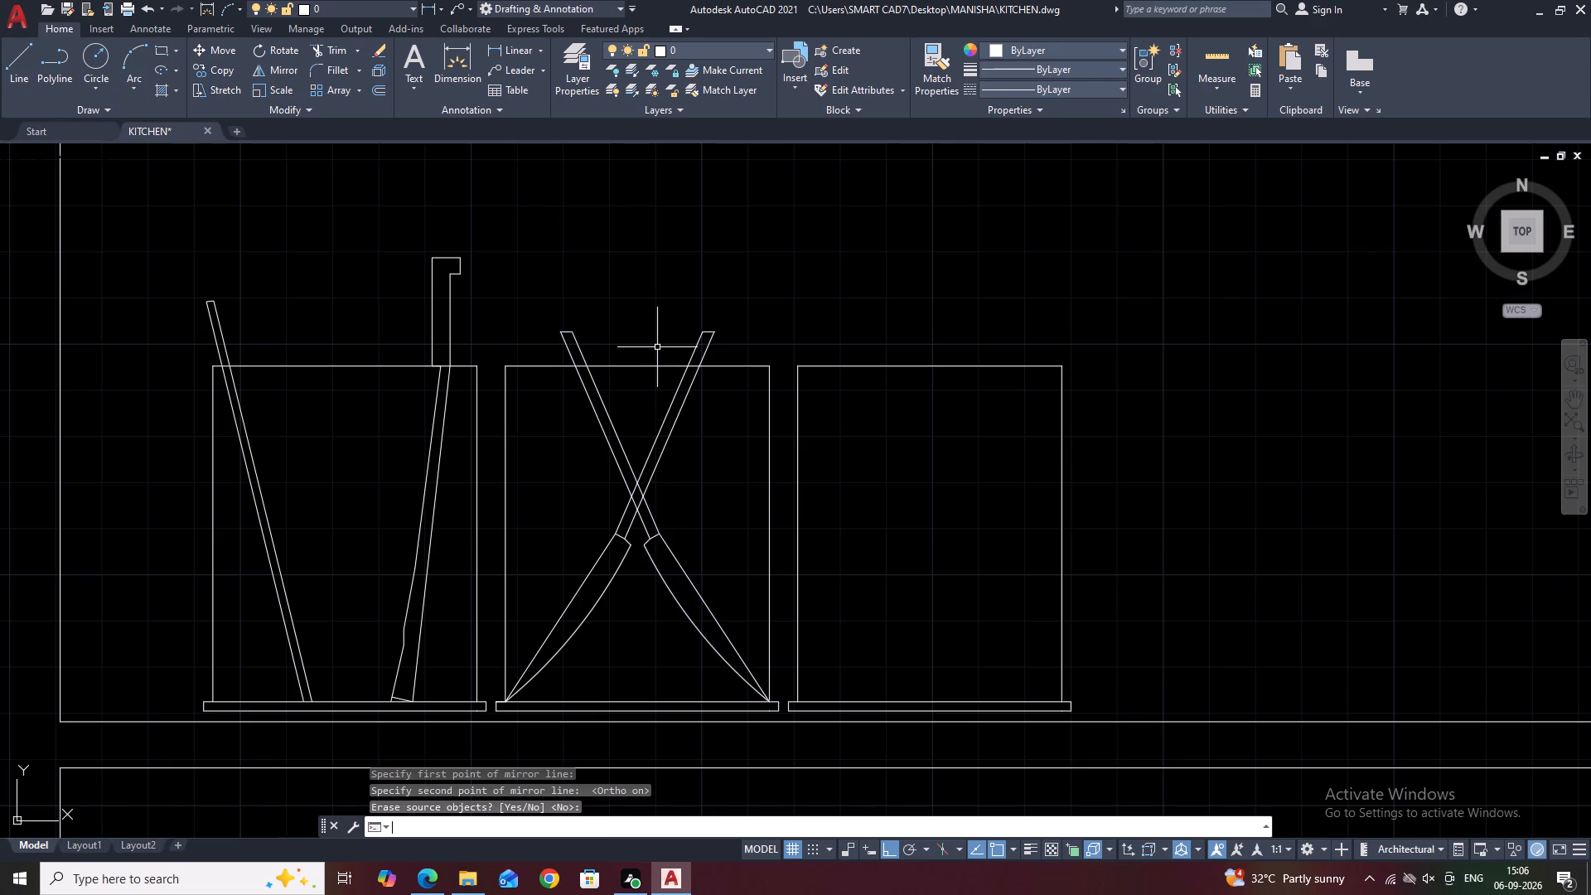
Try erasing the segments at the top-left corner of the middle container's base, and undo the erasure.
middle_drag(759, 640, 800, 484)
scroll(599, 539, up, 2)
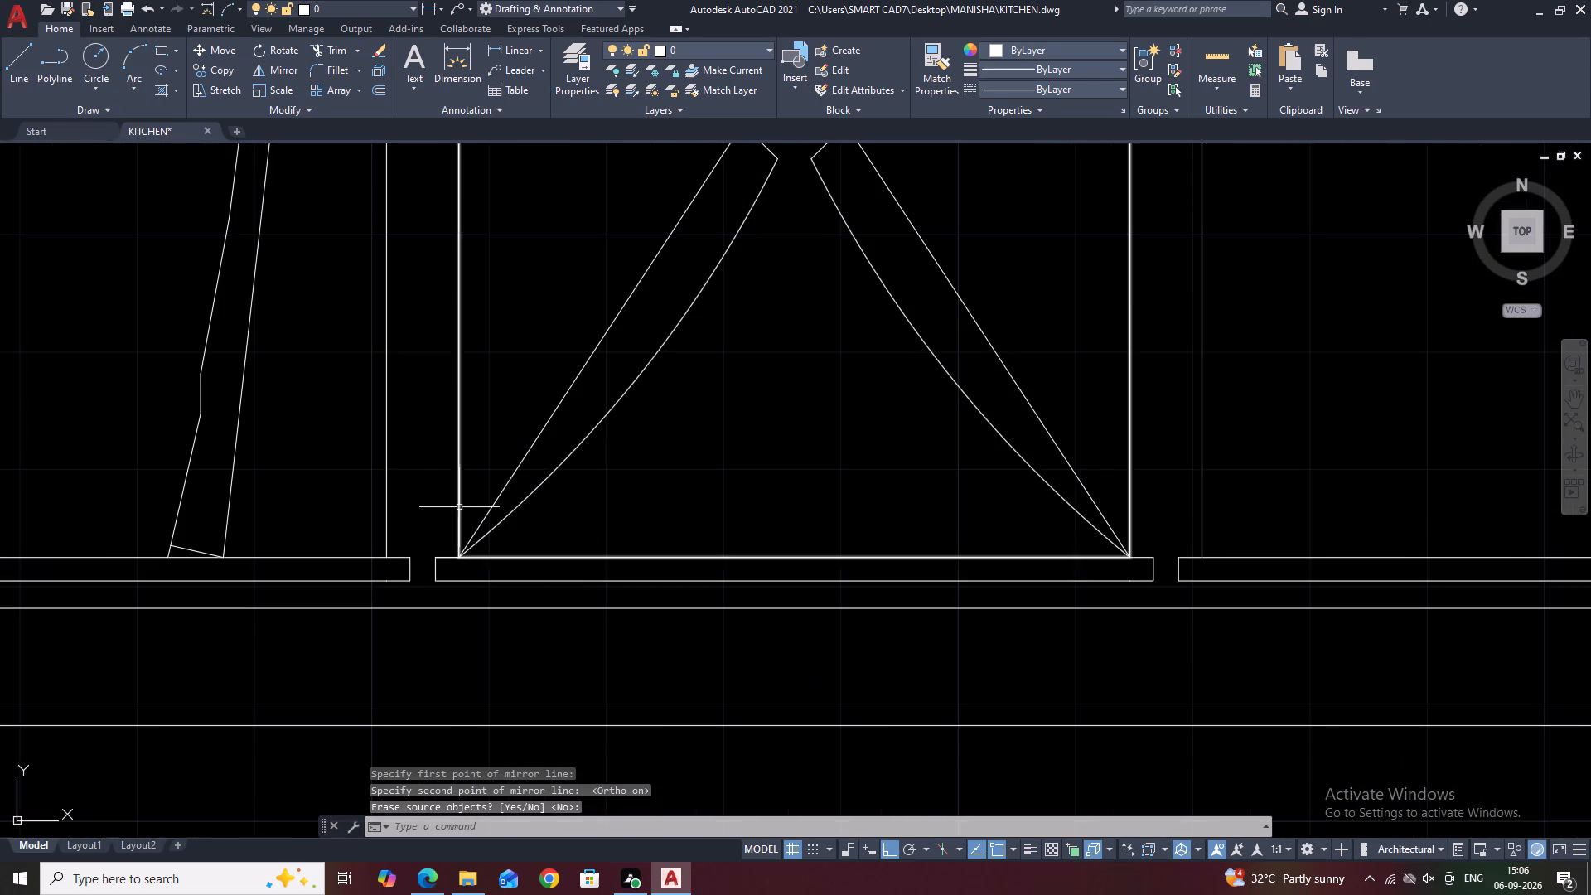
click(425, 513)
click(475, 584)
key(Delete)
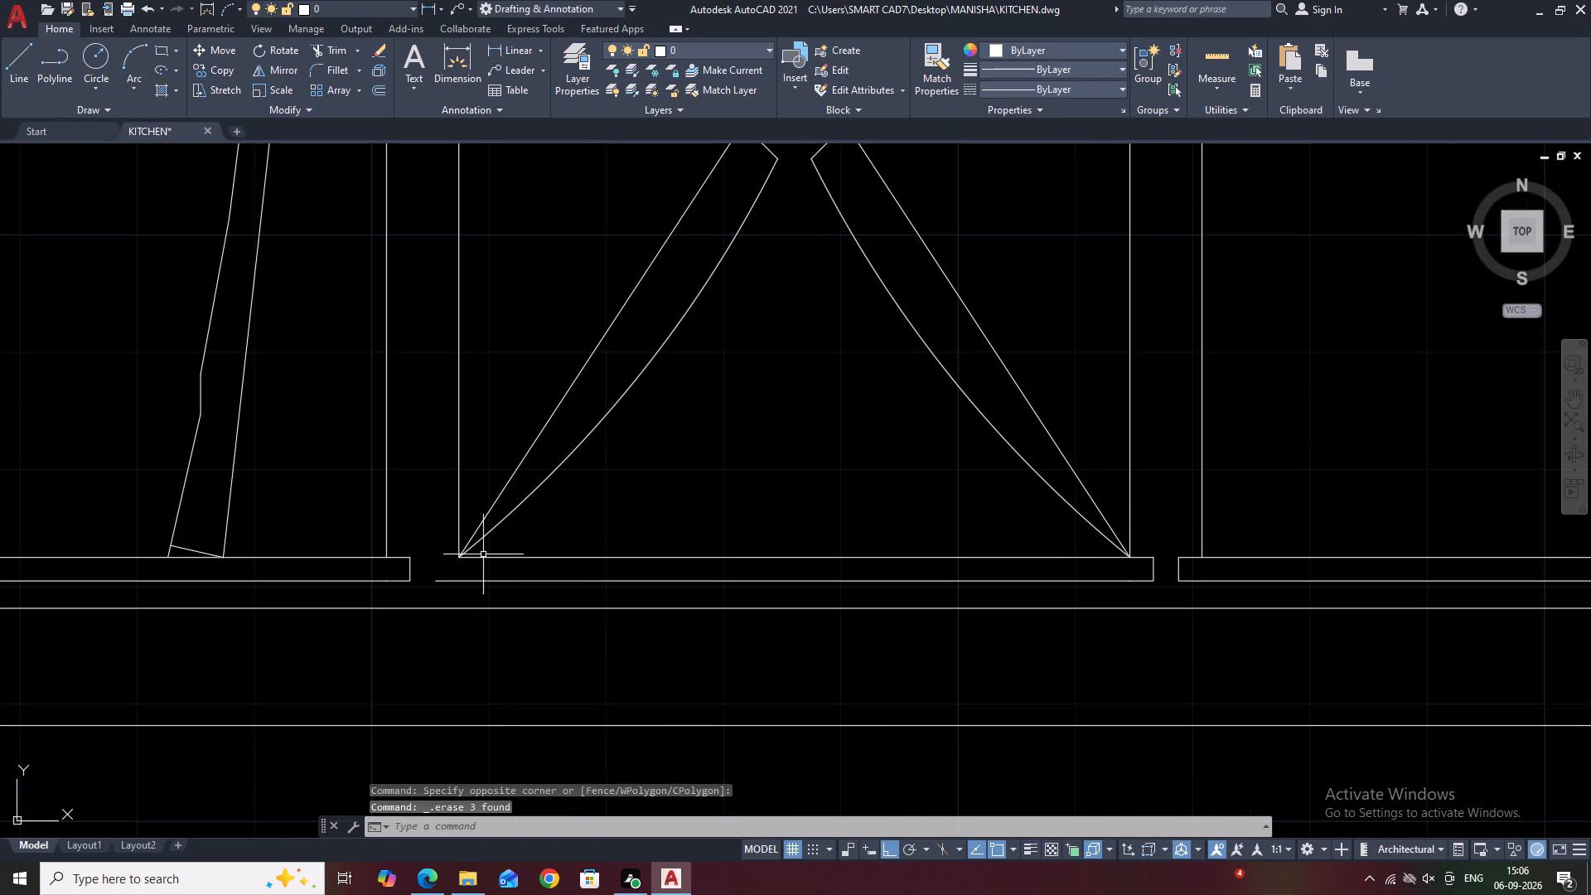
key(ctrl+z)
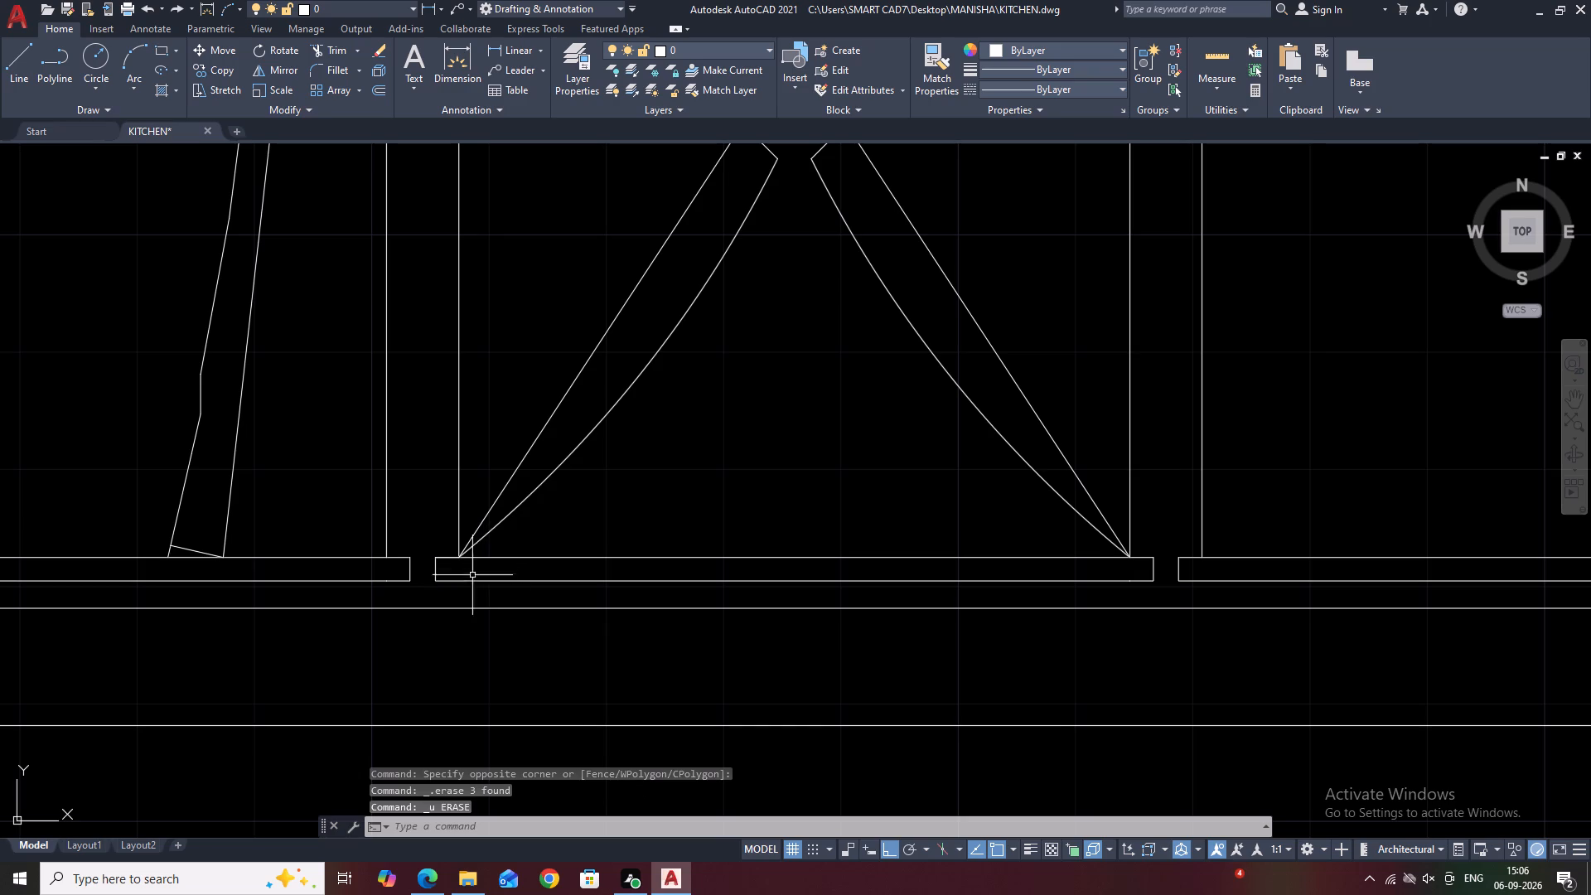
Erase the two short segments along the top edge at the left corner of the middle container's base.
scroll(424, 552, up, 2)
drag(433, 542, 440, 549)
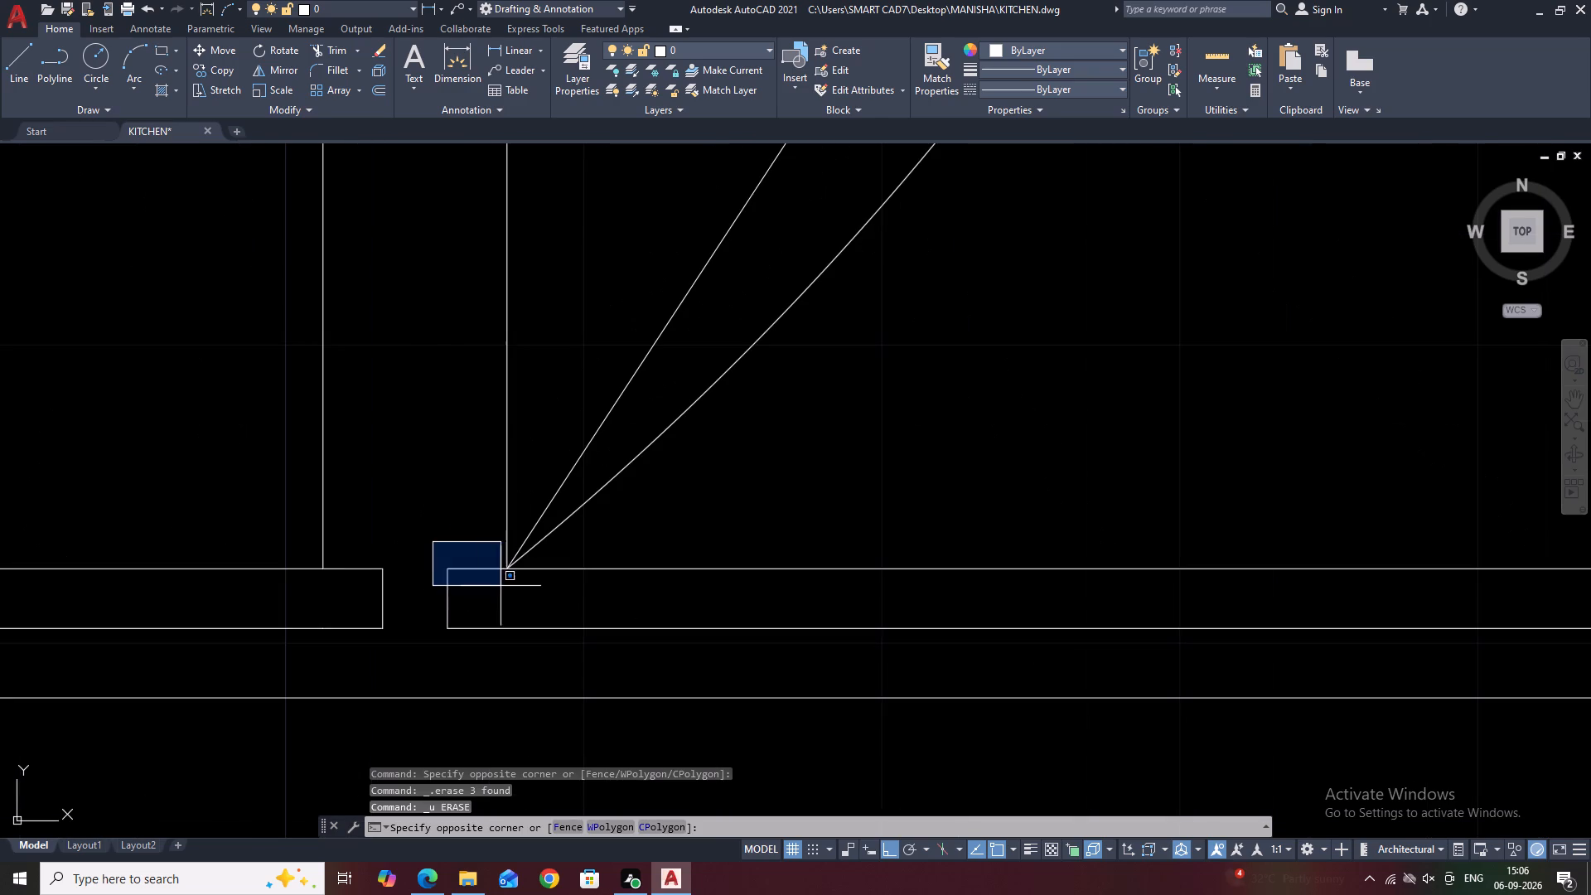
click(519, 576)
key(Delete)
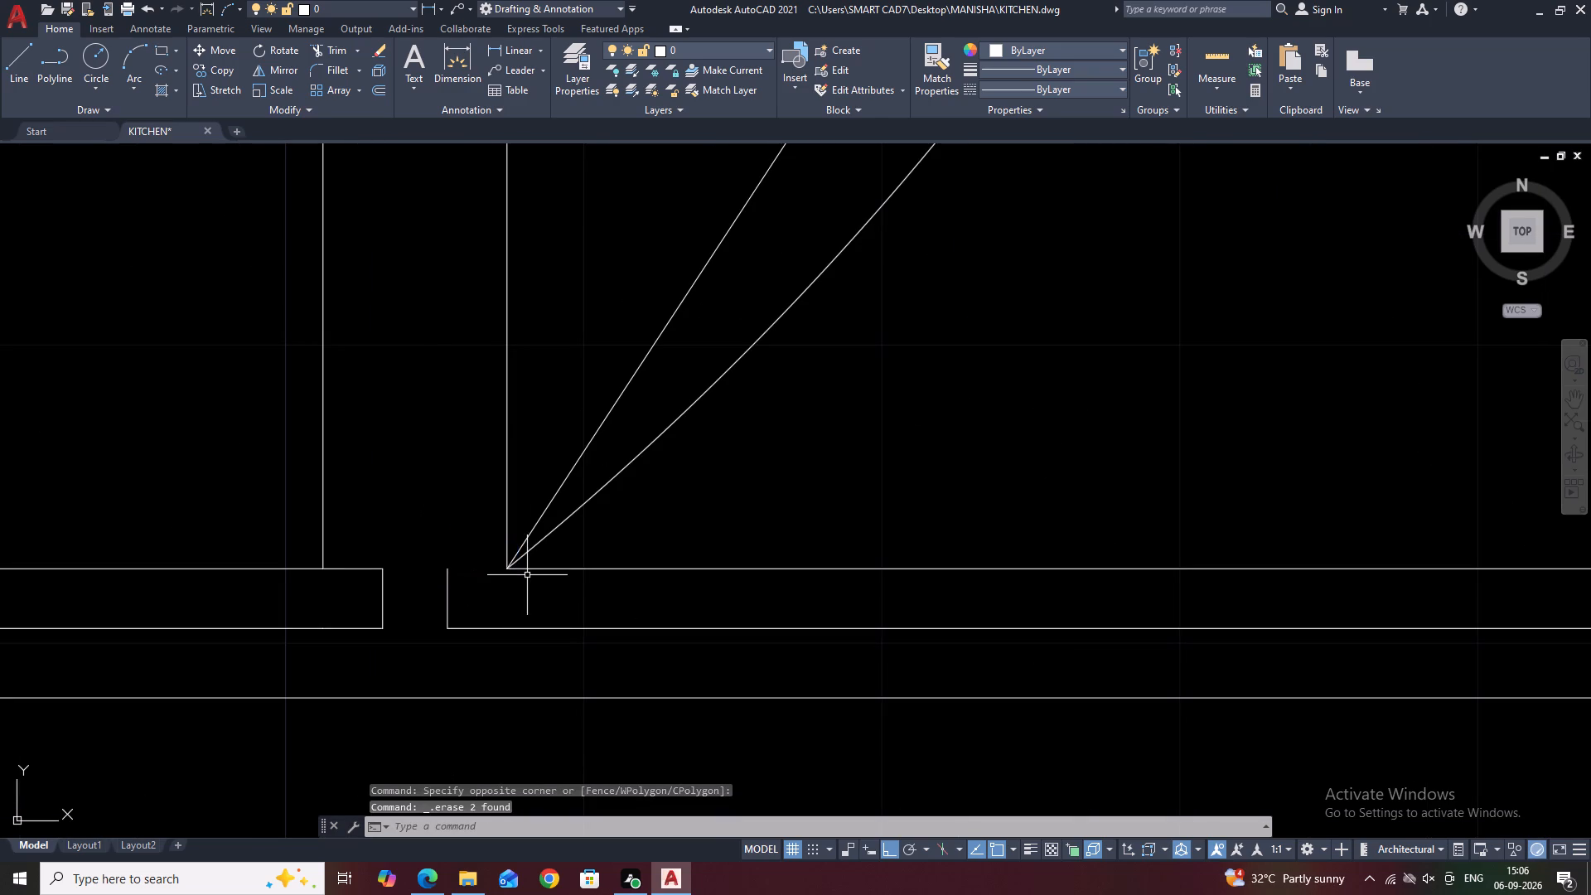
Undo the last erasure and erase only one short top-edge segment at the left corner of the middle container's base.
key(ctrl+z)
click(481, 569)
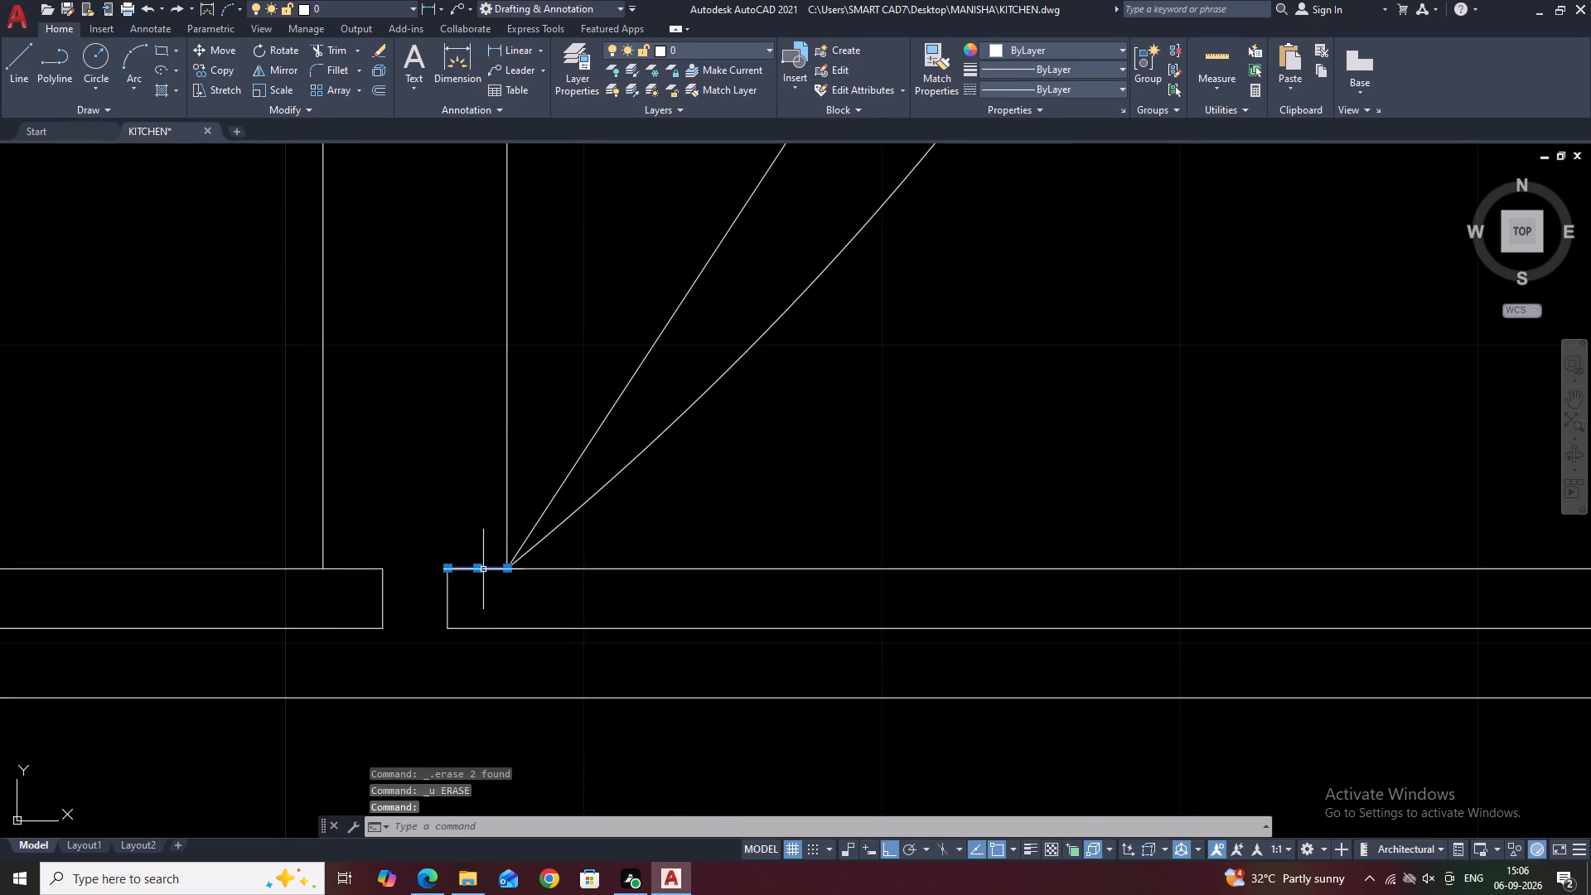
key(Delete)
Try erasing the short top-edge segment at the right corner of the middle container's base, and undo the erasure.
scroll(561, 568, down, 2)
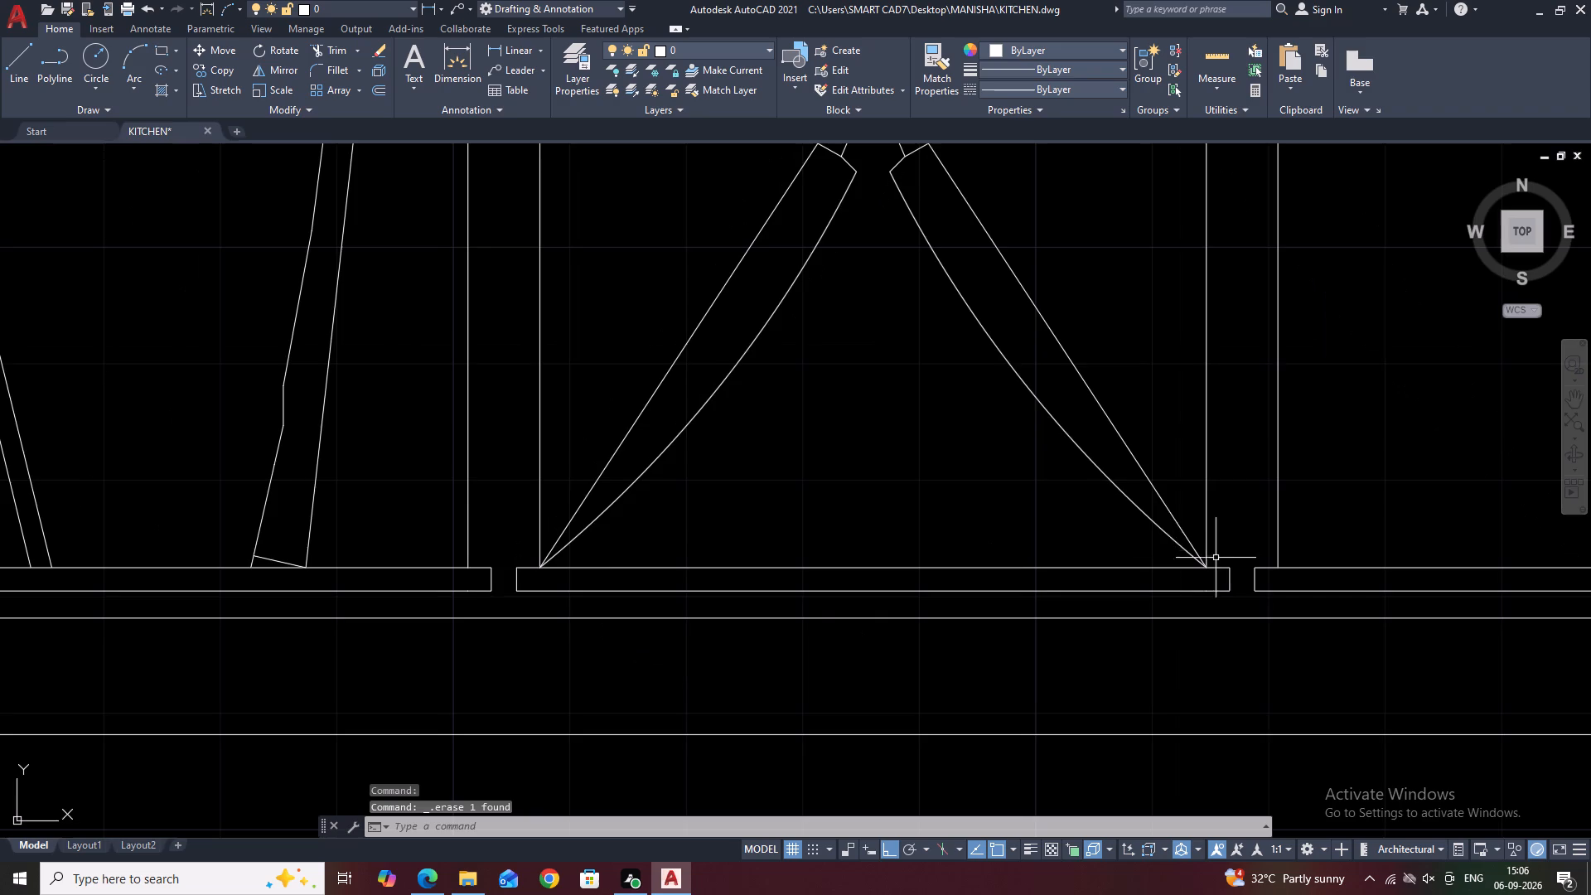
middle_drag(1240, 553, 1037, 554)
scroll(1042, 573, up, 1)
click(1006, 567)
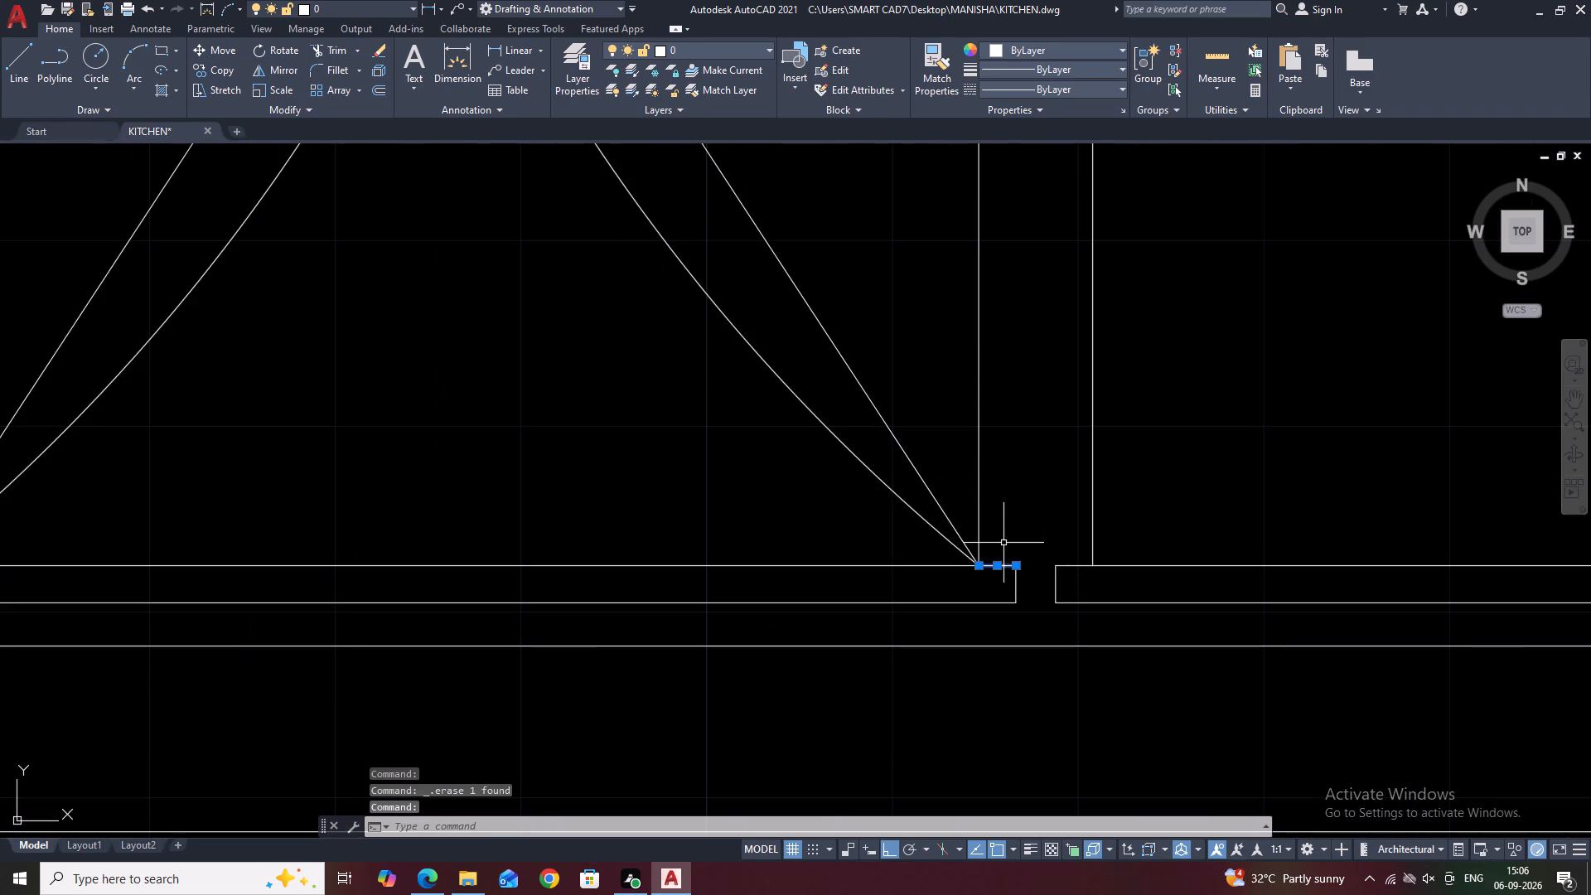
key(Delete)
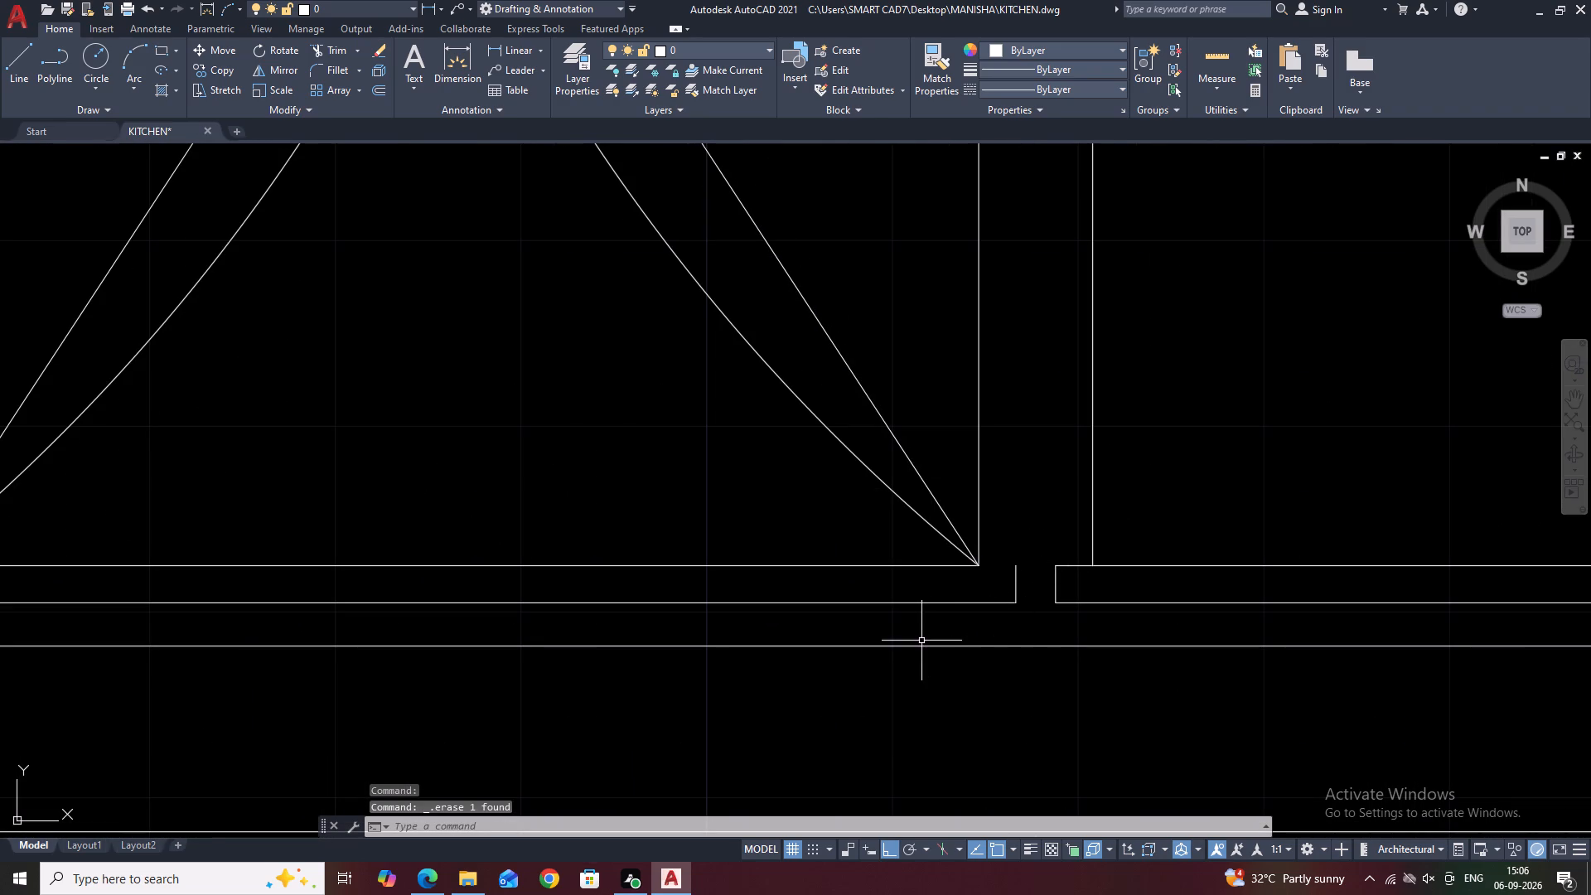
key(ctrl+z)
Draw a small upright ellipse just above the top edge of the third container, near its left corner.
scroll(958, 642, down, 4)
middle_drag(1127, 531, 1124, 535)
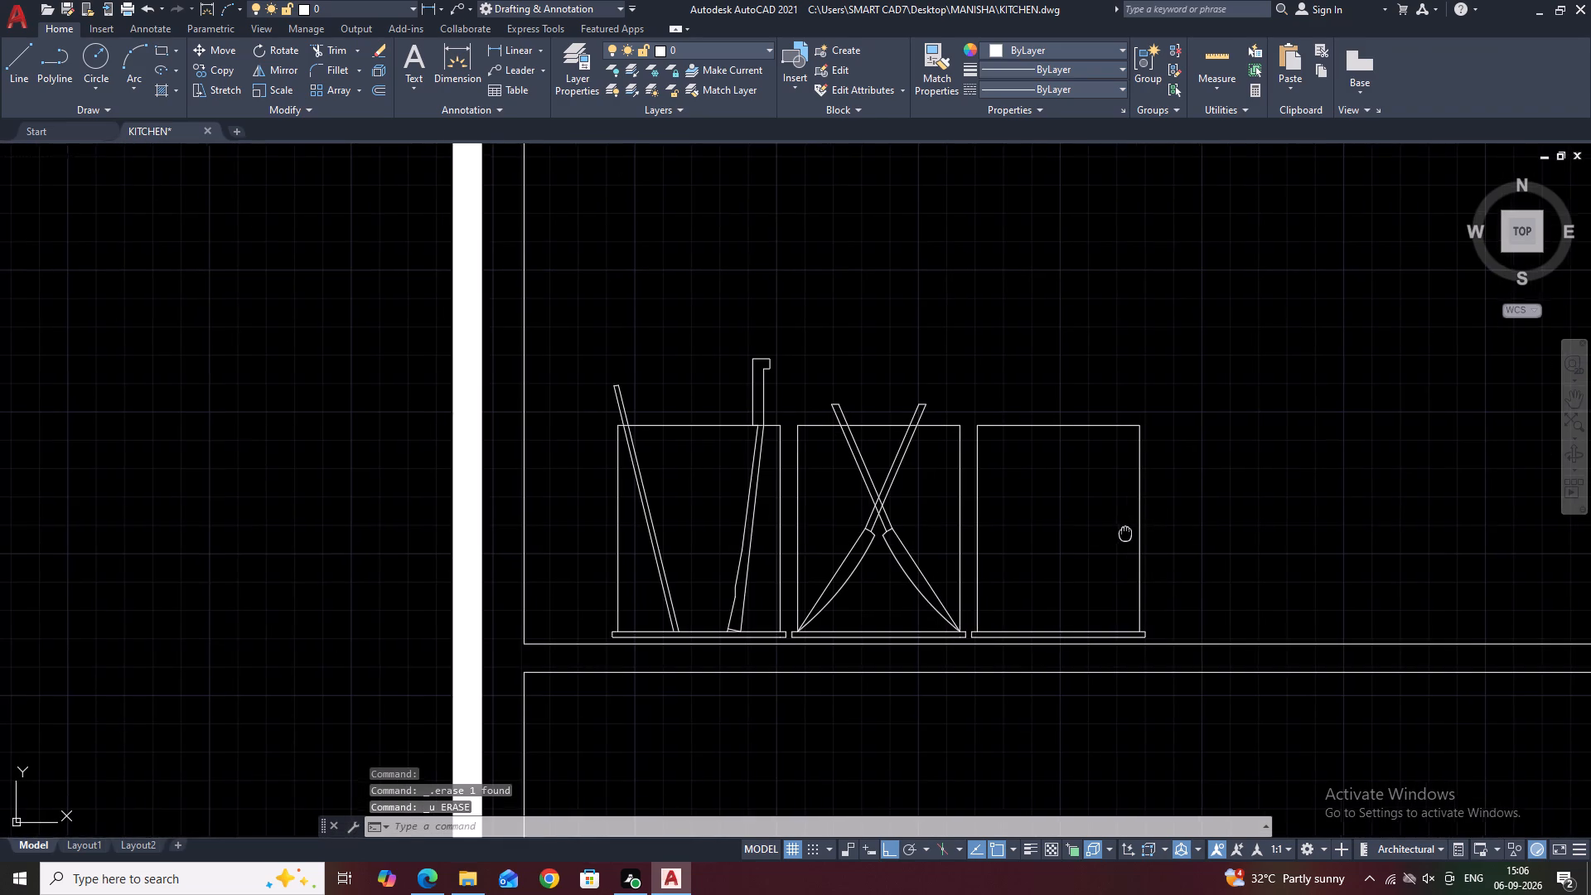
middle_drag(1124, 535, 957, 515)
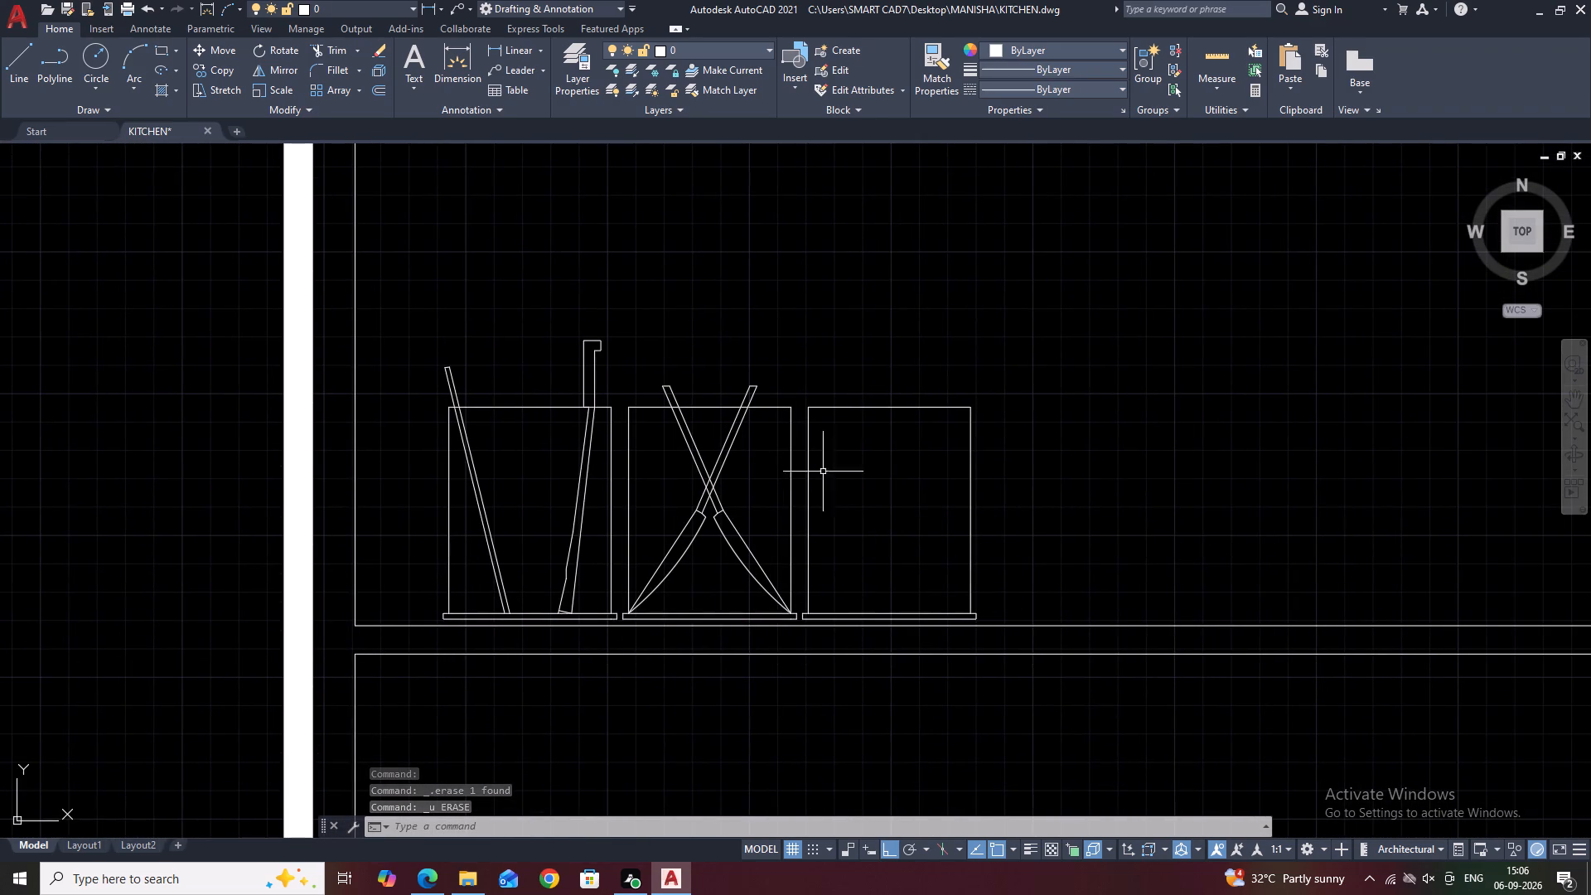
middle_drag(865, 392, 913, 458)
text(EL)
key(space)
scroll(885, 457, up, 2)
click(846, 449)
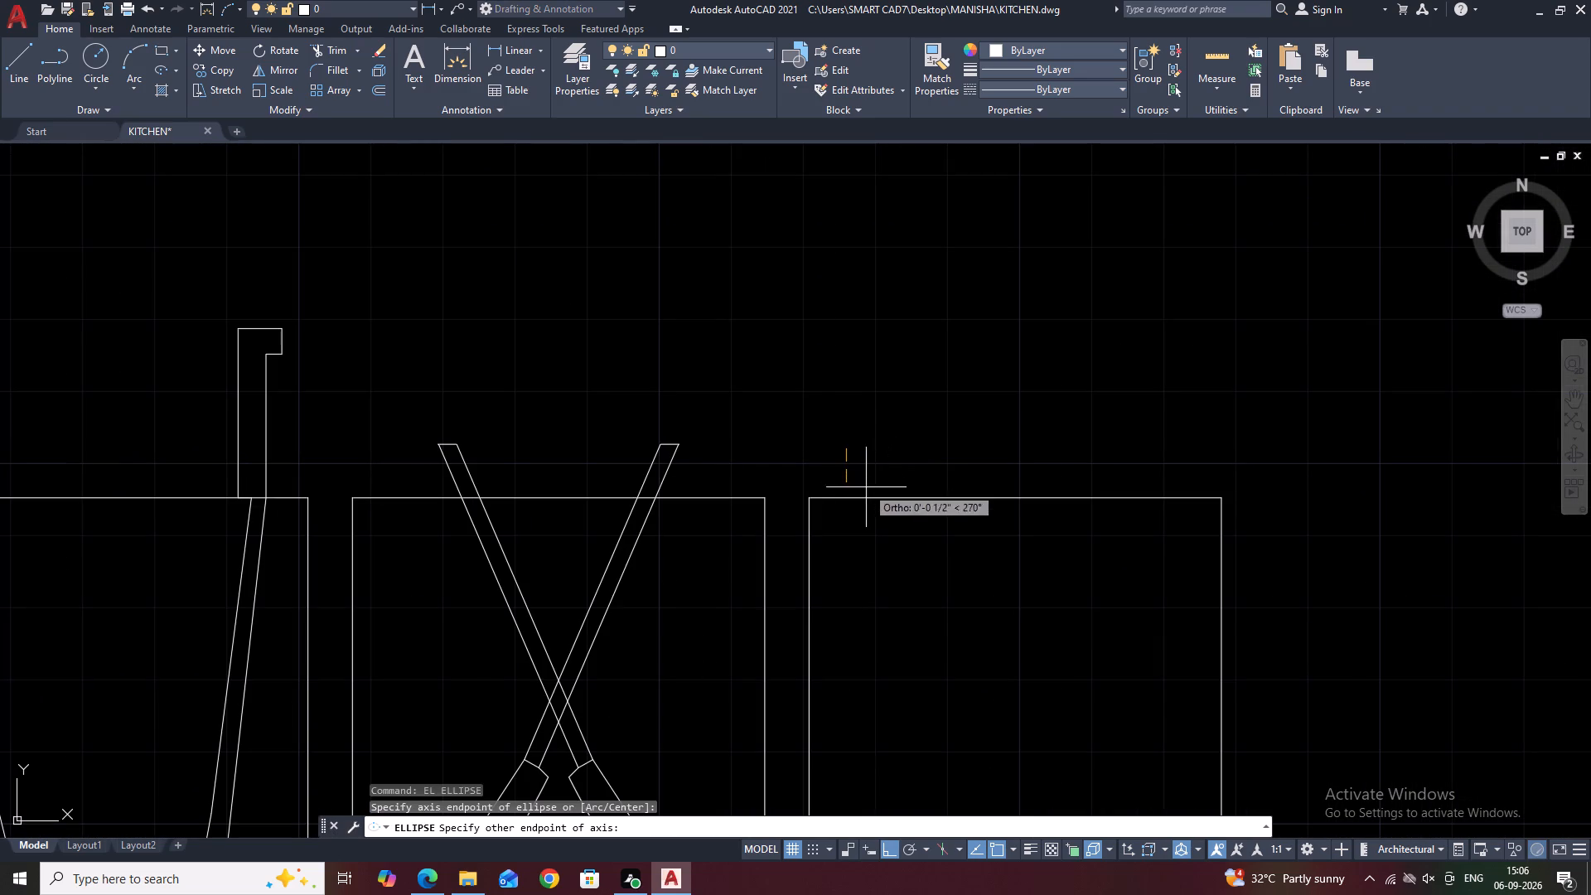
click(858, 478)
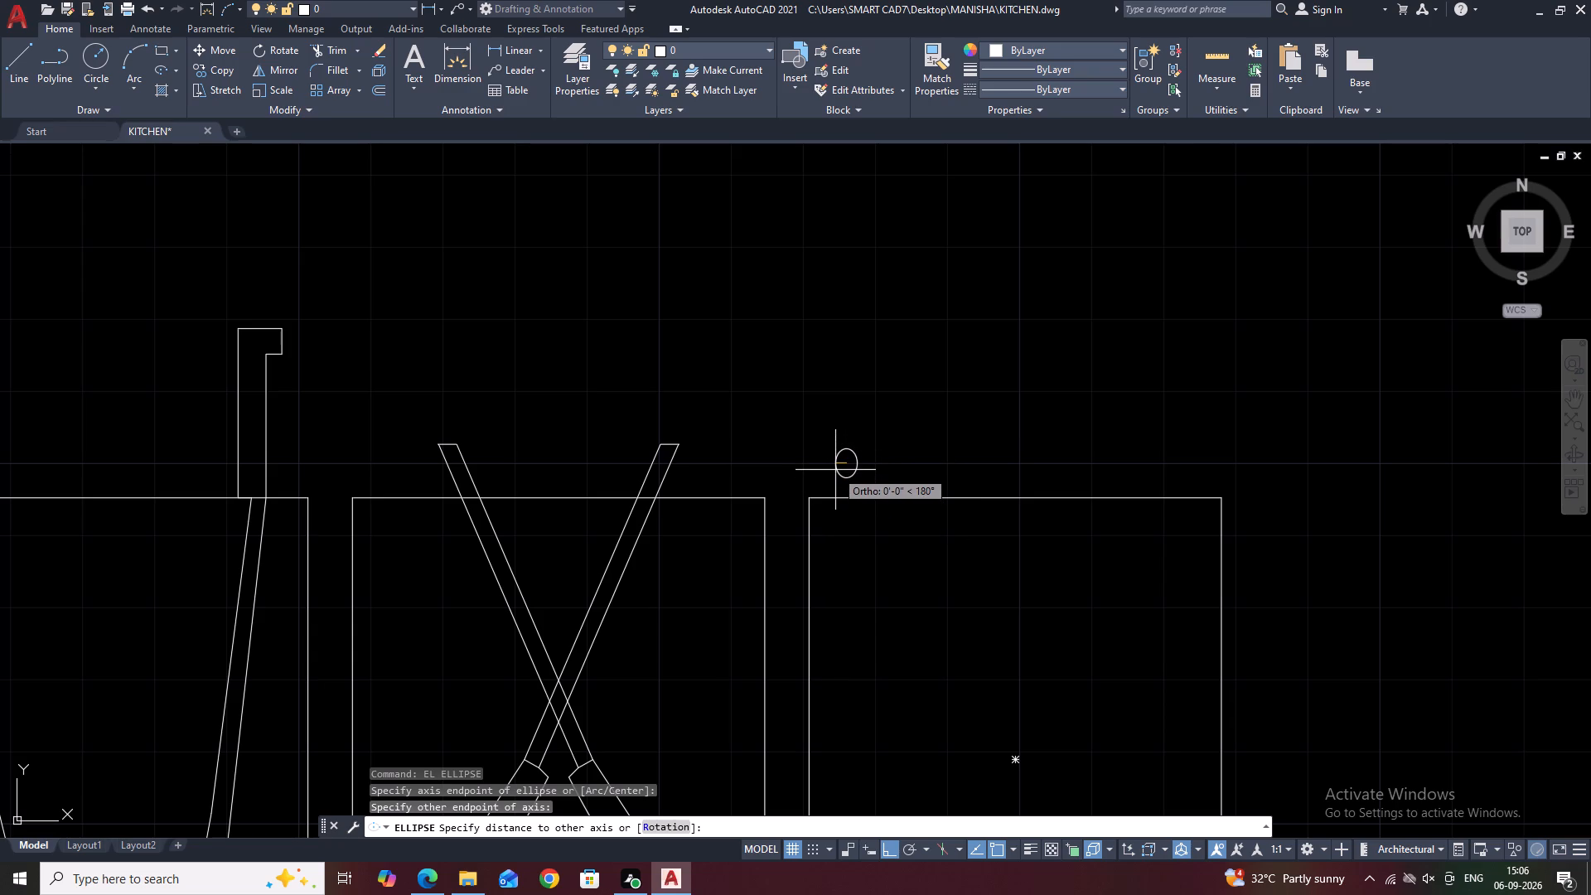
click(834, 469)
scroll(849, 449, up, 1)
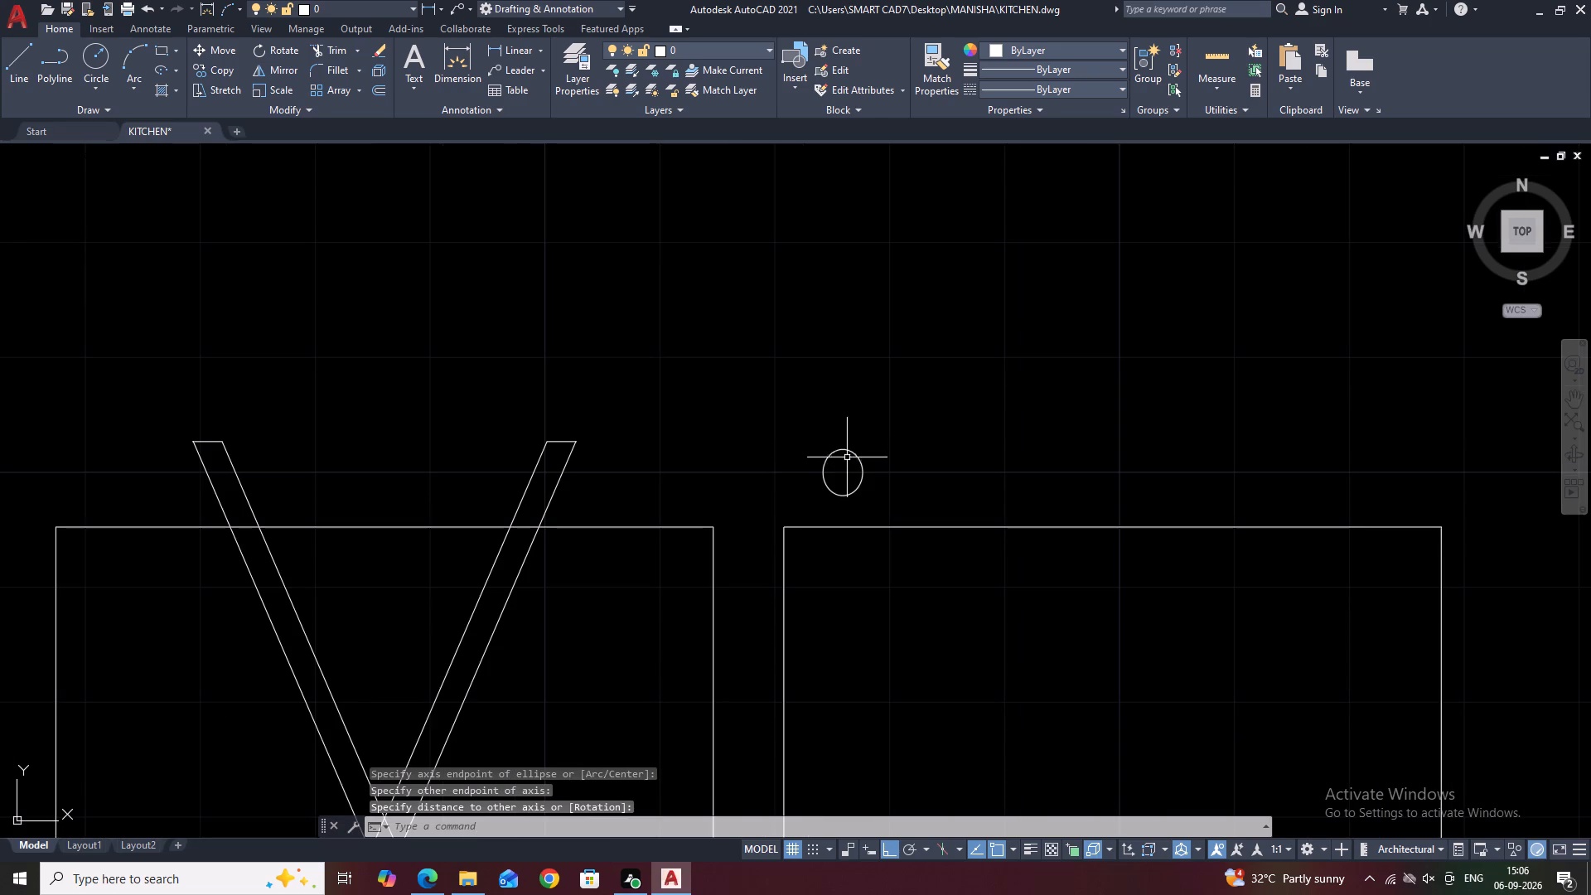
Stretch the small ellipse taller by moving its top quadrant point upward.
click(844, 444)
scroll(842, 456, up, 3)
click(840, 443)
click(839, 427)
click(834, 443)
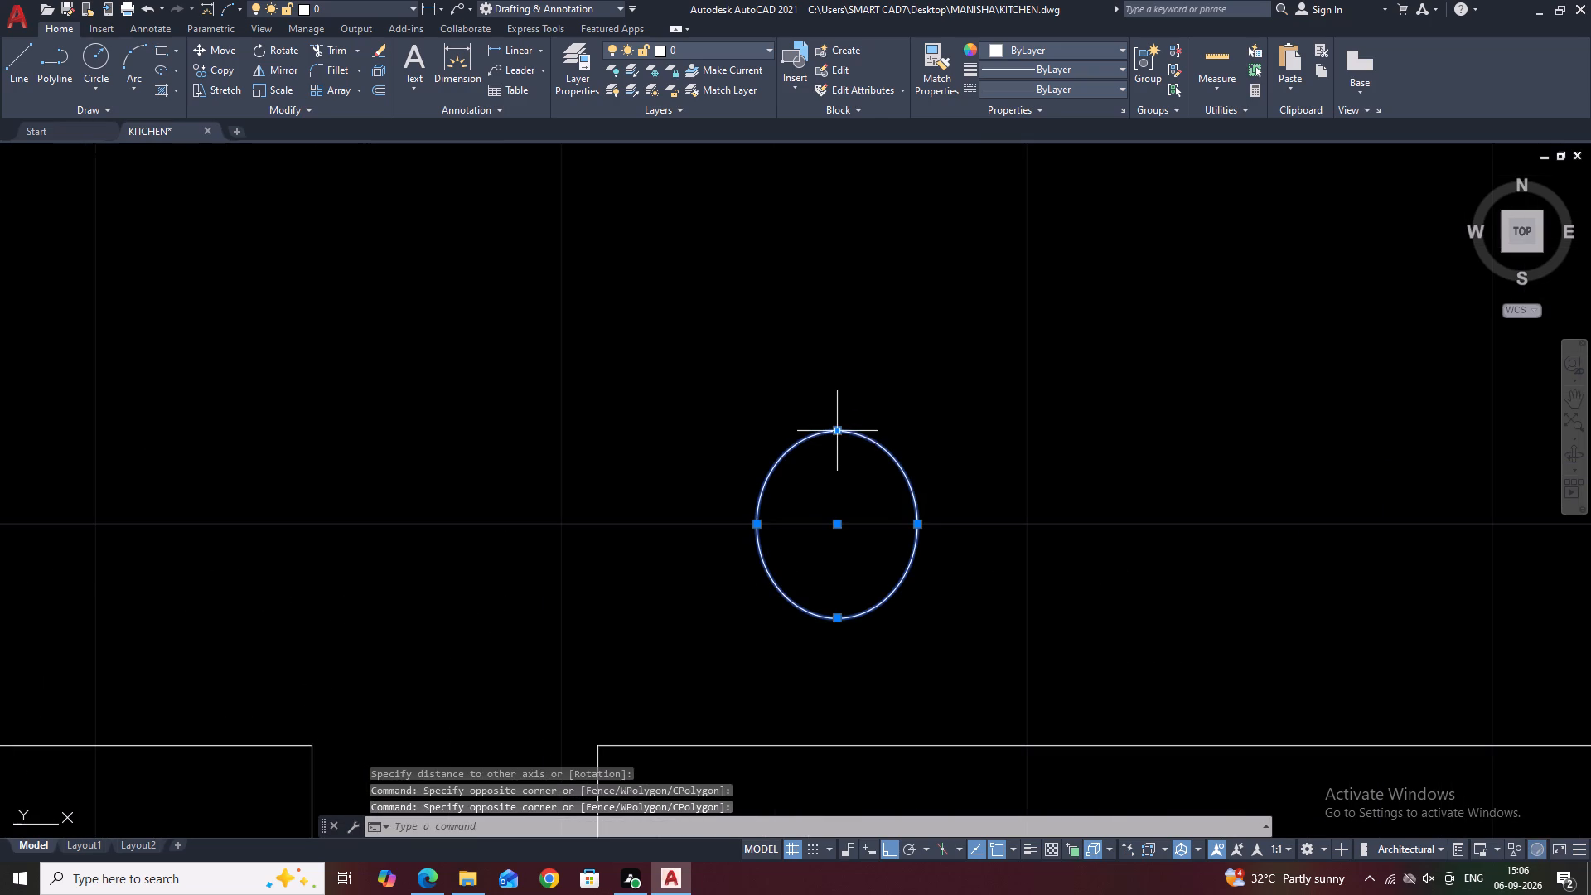
click(836, 429)
click(839, 398)
scroll(841, 399, down, 7)
key(Escape)
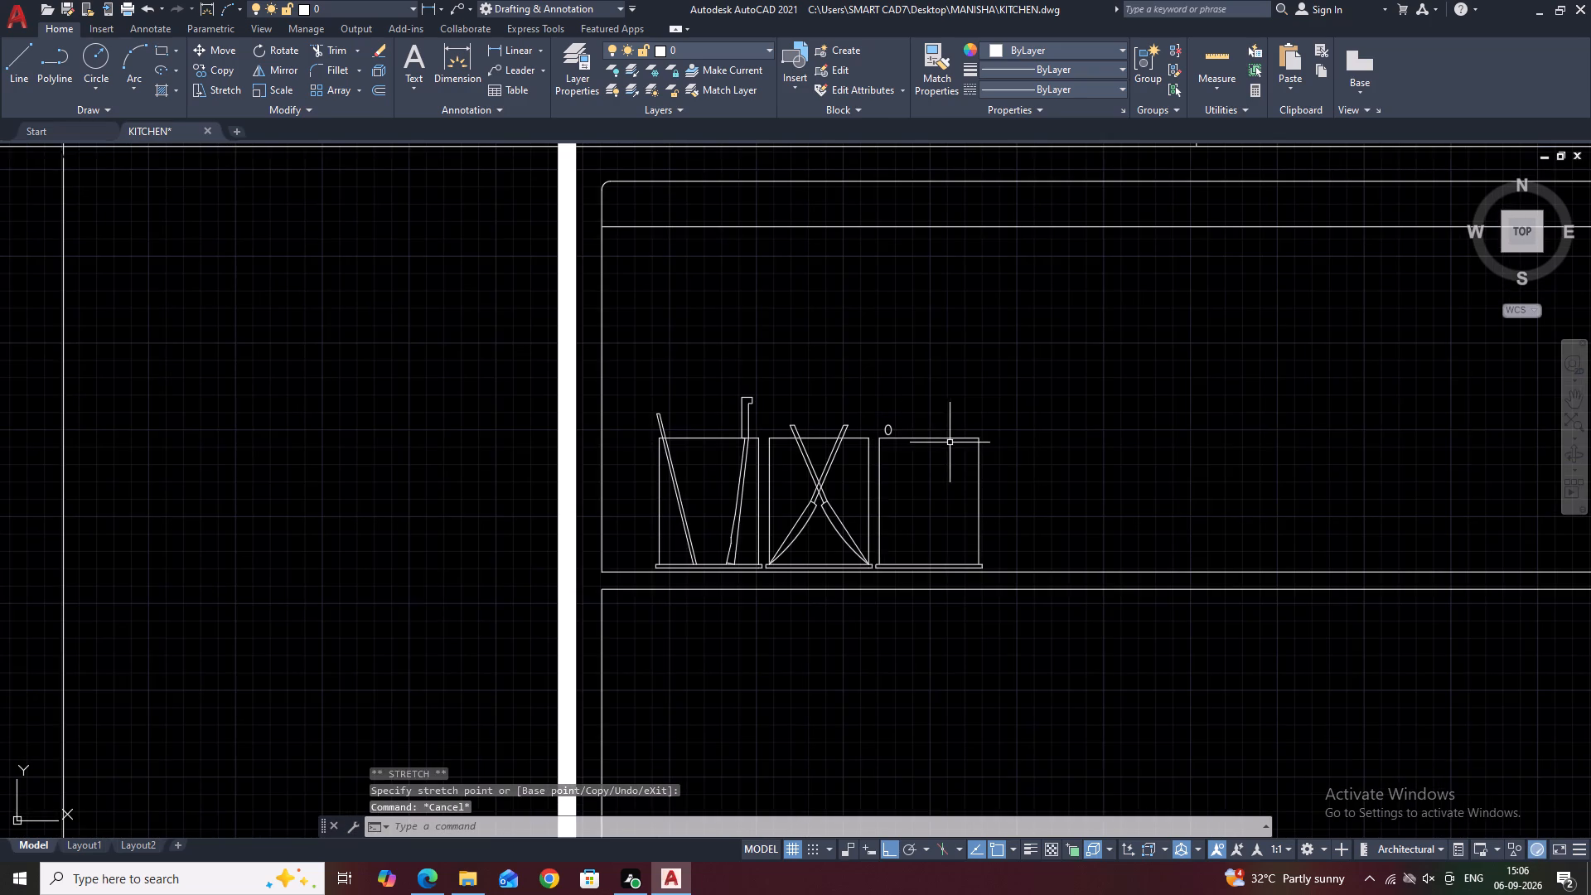
Stretch the ellipse taller again from its top quadrant and widen it from its right quadrant, making an upright oval spoon head.
scroll(894, 424, up, 3)
click(878, 447)
click(868, 426)
scroll(868, 426, up, 1)
click(868, 426)
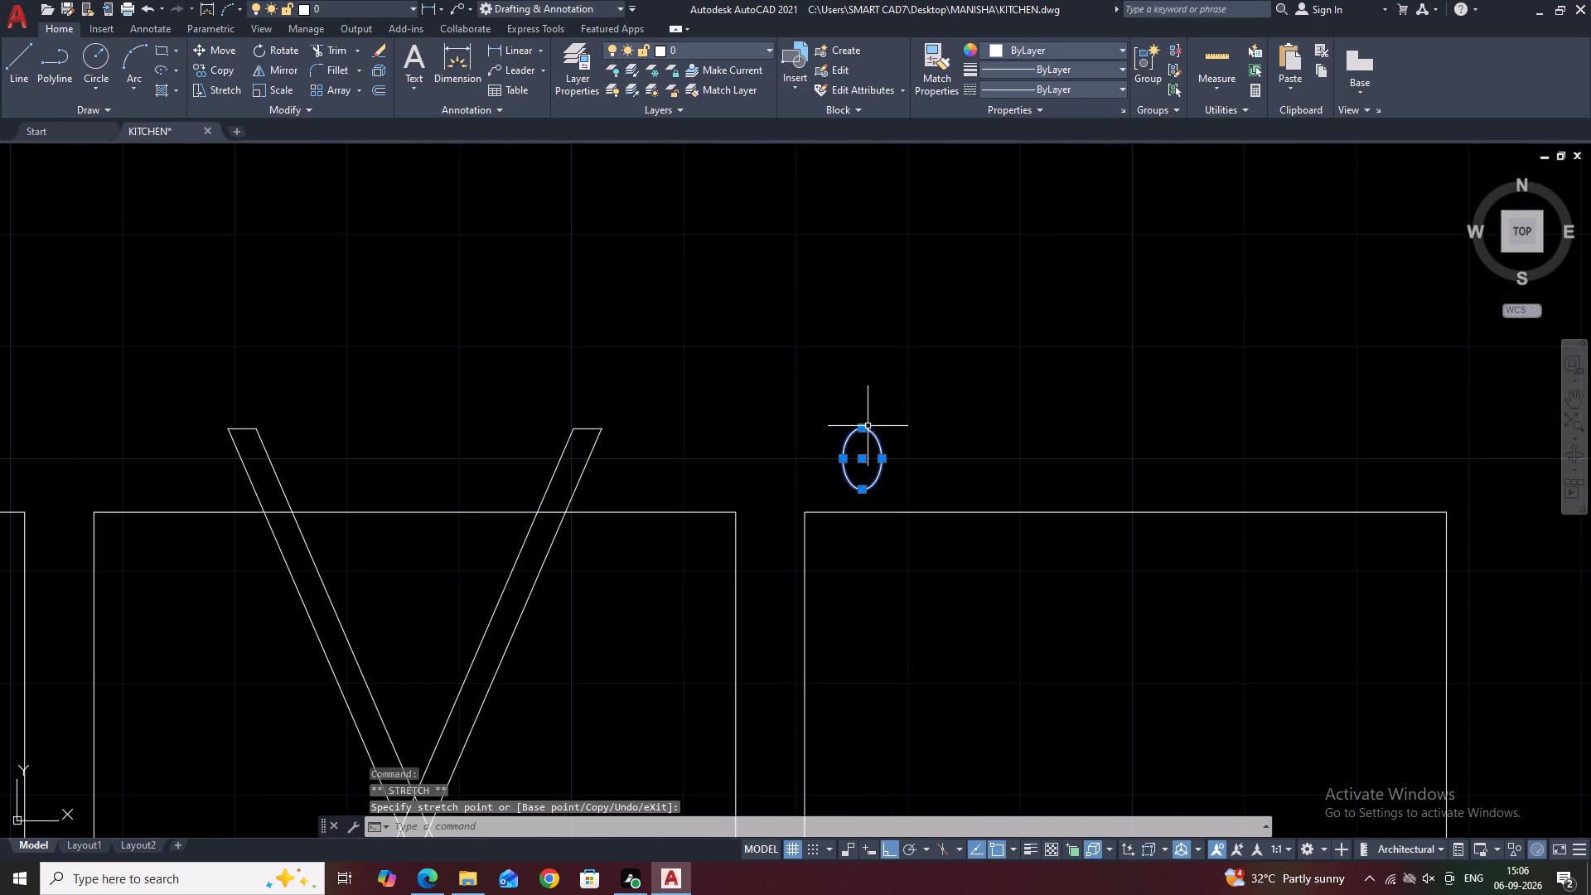
click(862, 432)
click(862, 380)
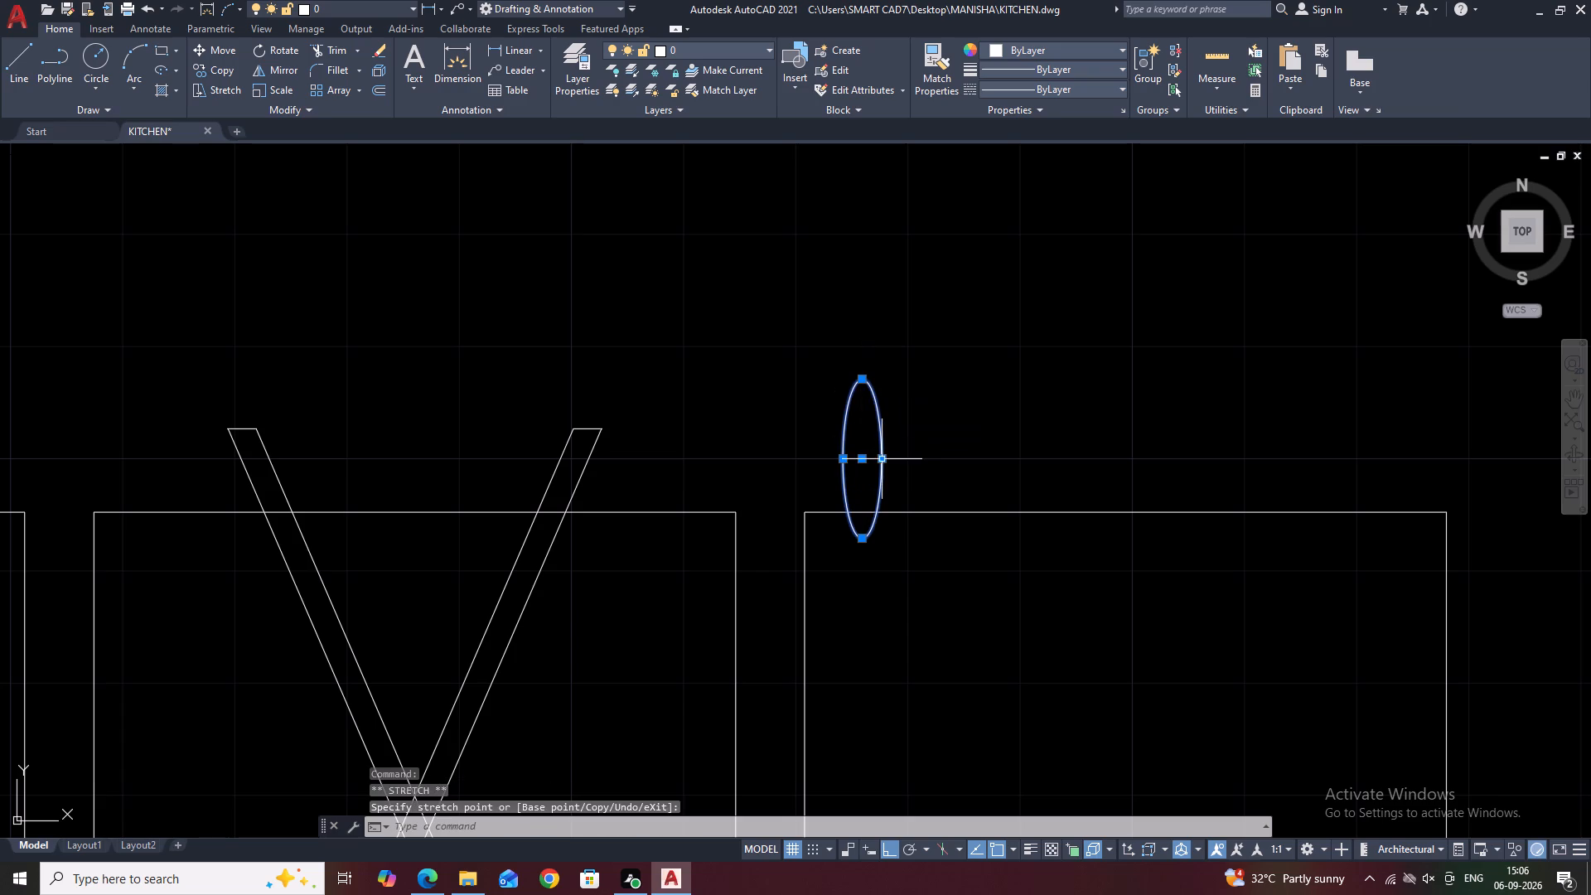
click(879, 459)
click(907, 461)
scroll(868, 394, down, 1)
key(Escape)
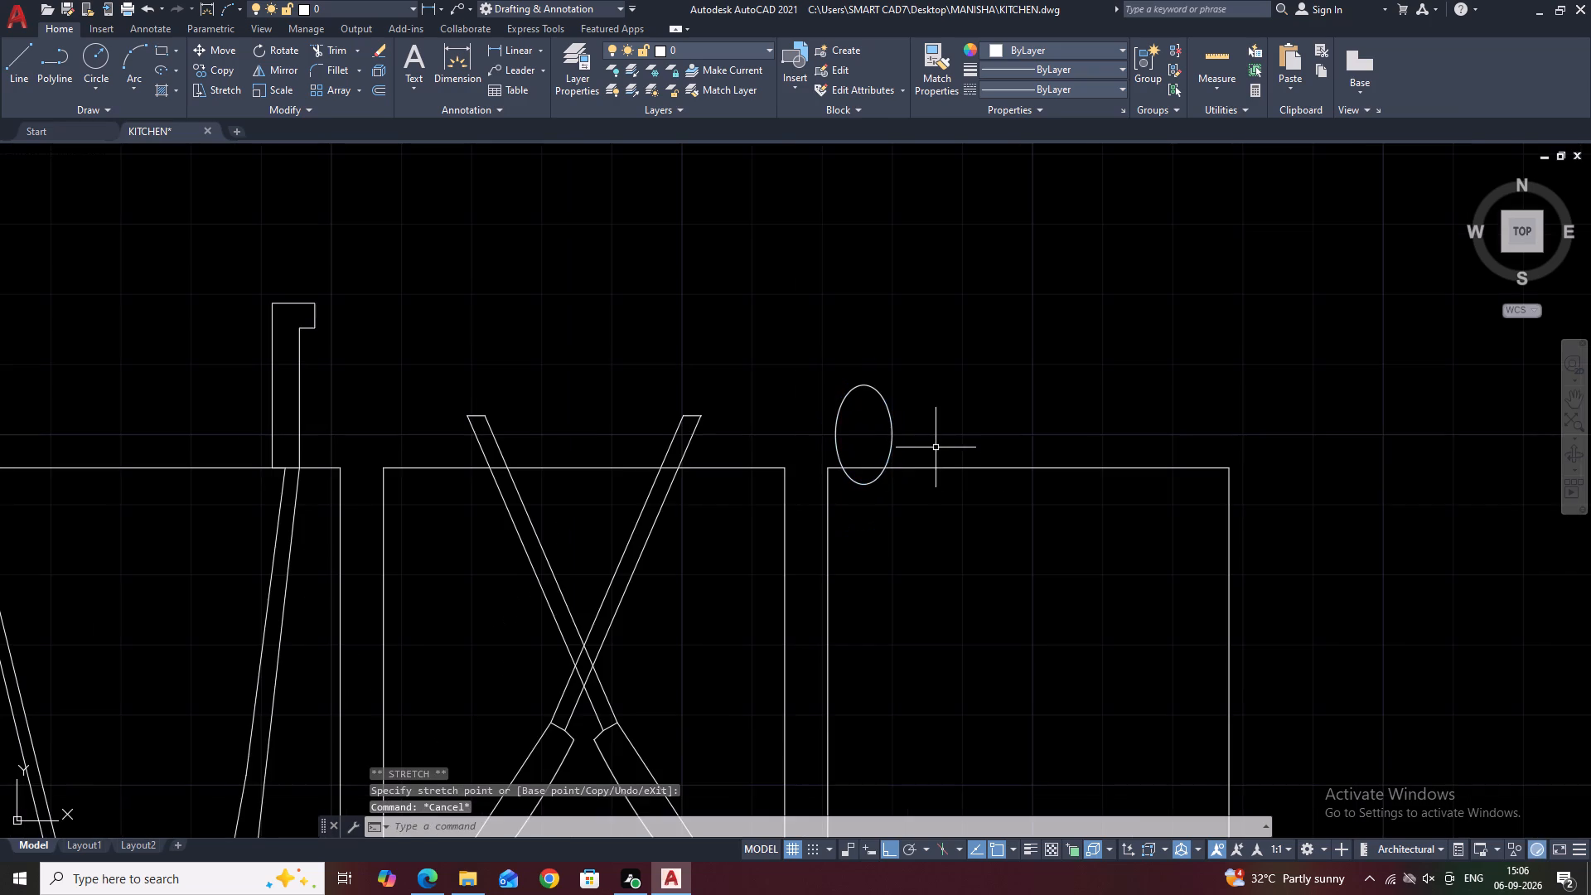
Start the spoon handle polyline at the ellipse's lower left, slanting briefly down-right with Ortho off, continuing straight down to the base with Ortho on.
middle_drag(982, 438, 972, 336)
scroll(971, 336, down, 3)
middle_drag(1100, 373, 987, 439)
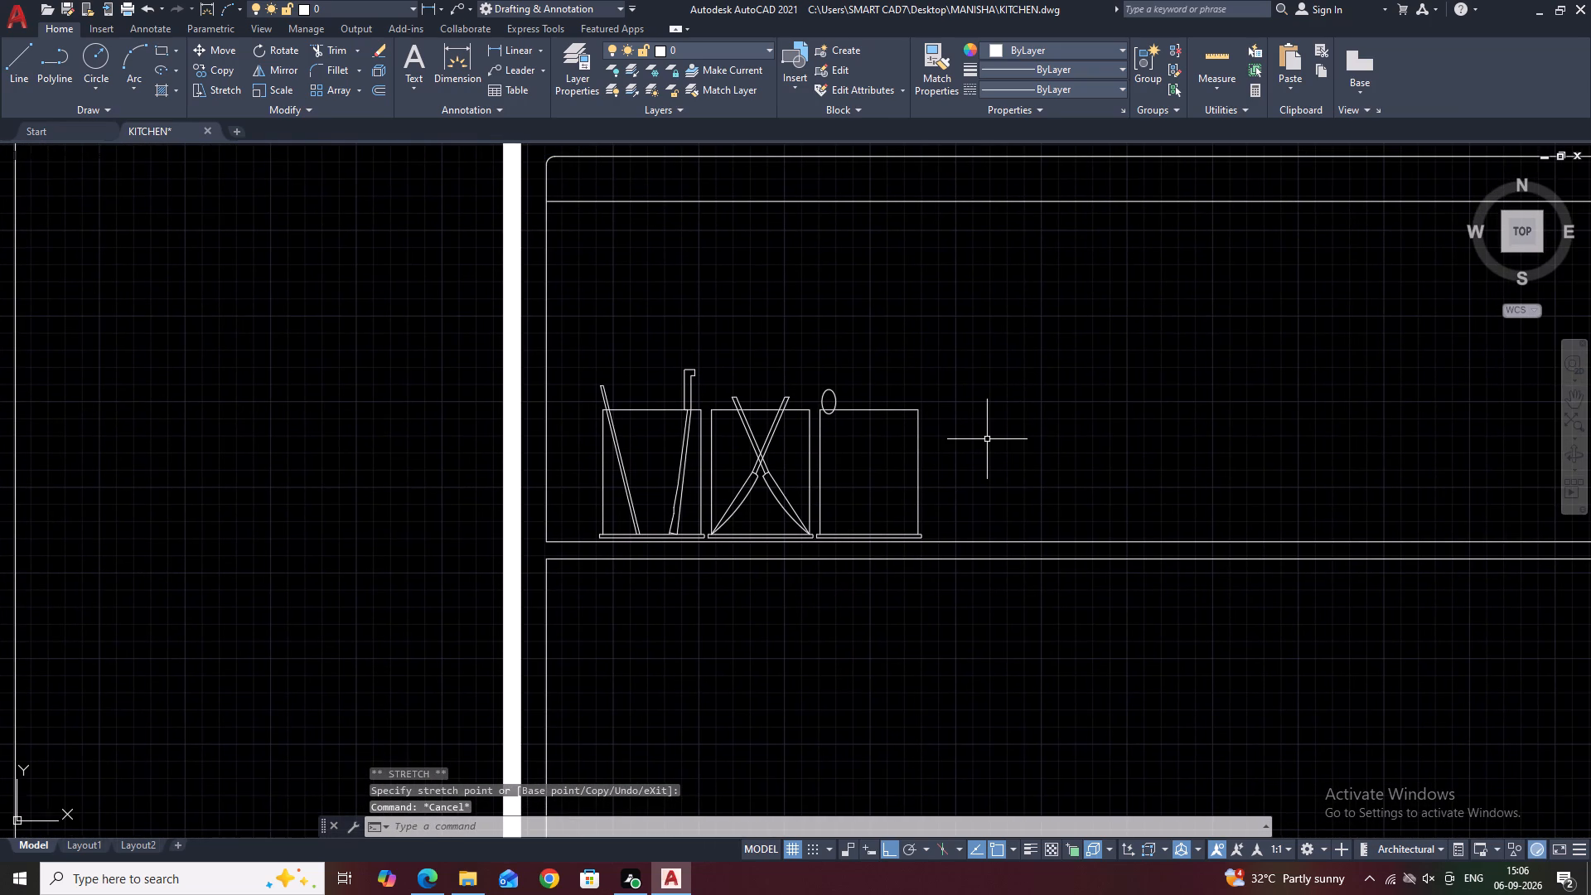
text(PL)
key(space)
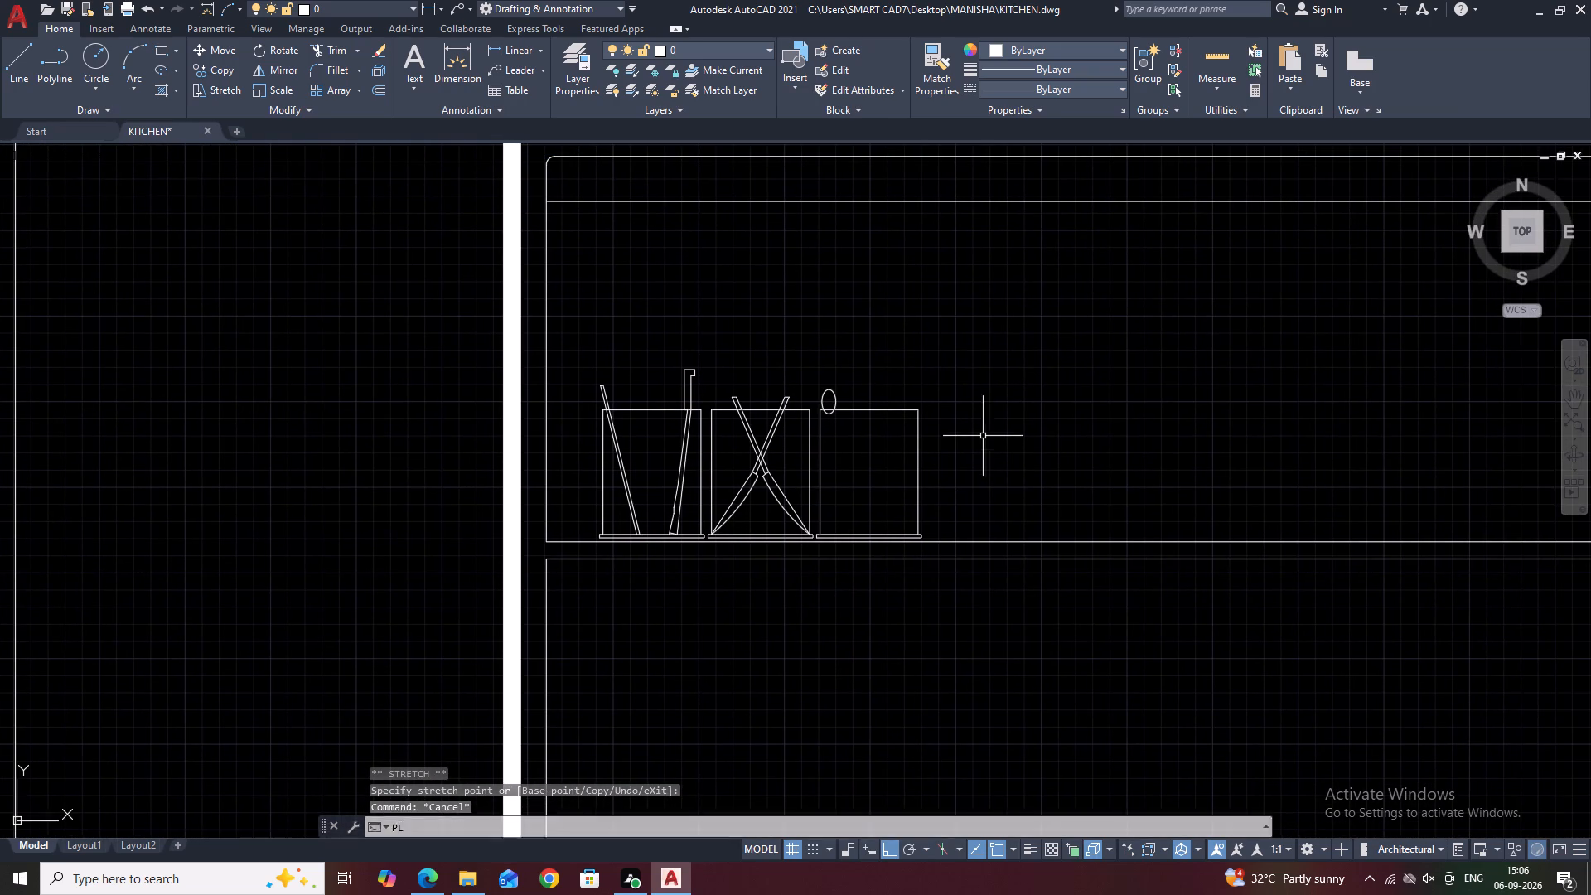
scroll(799, 413, up, 2)
scroll(902, 412, up, 2)
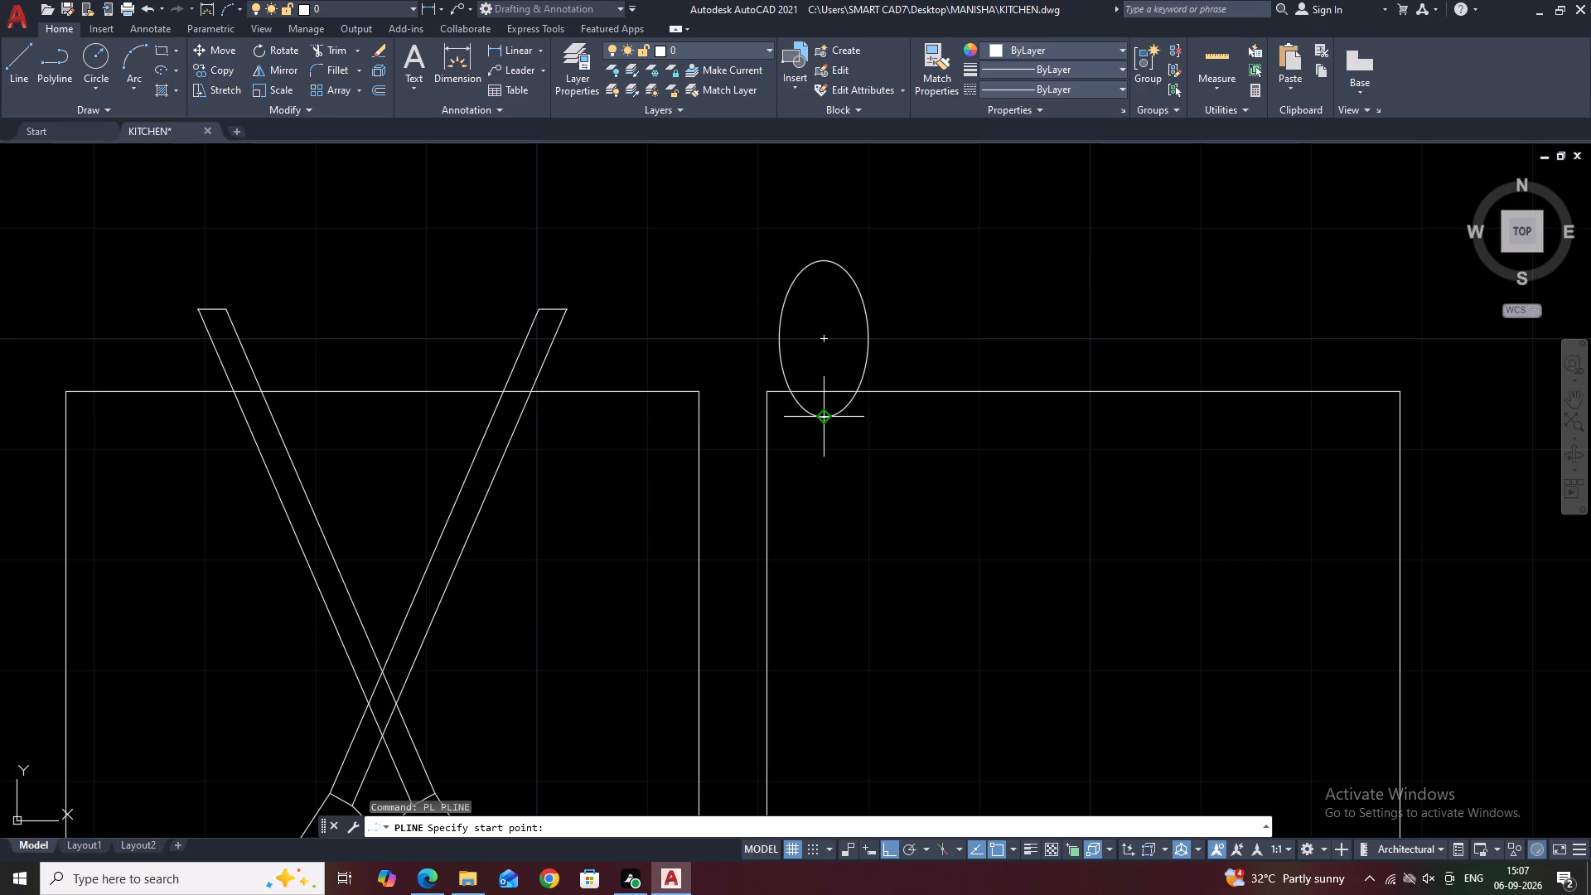
scroll(785, 423, up, 1)
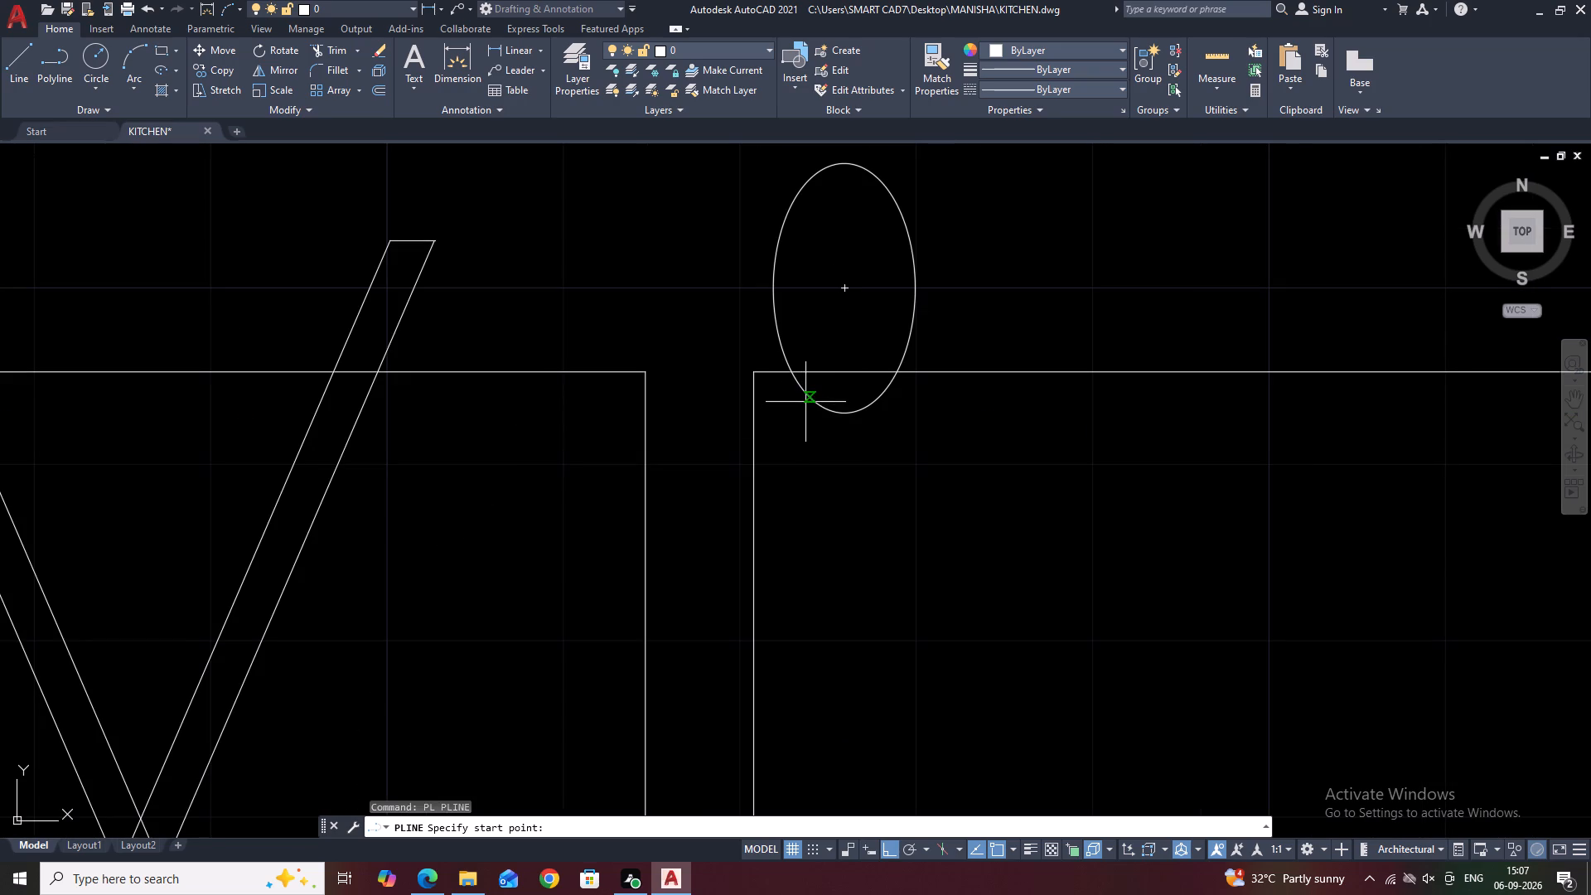
click(807, 401)
key(F8)
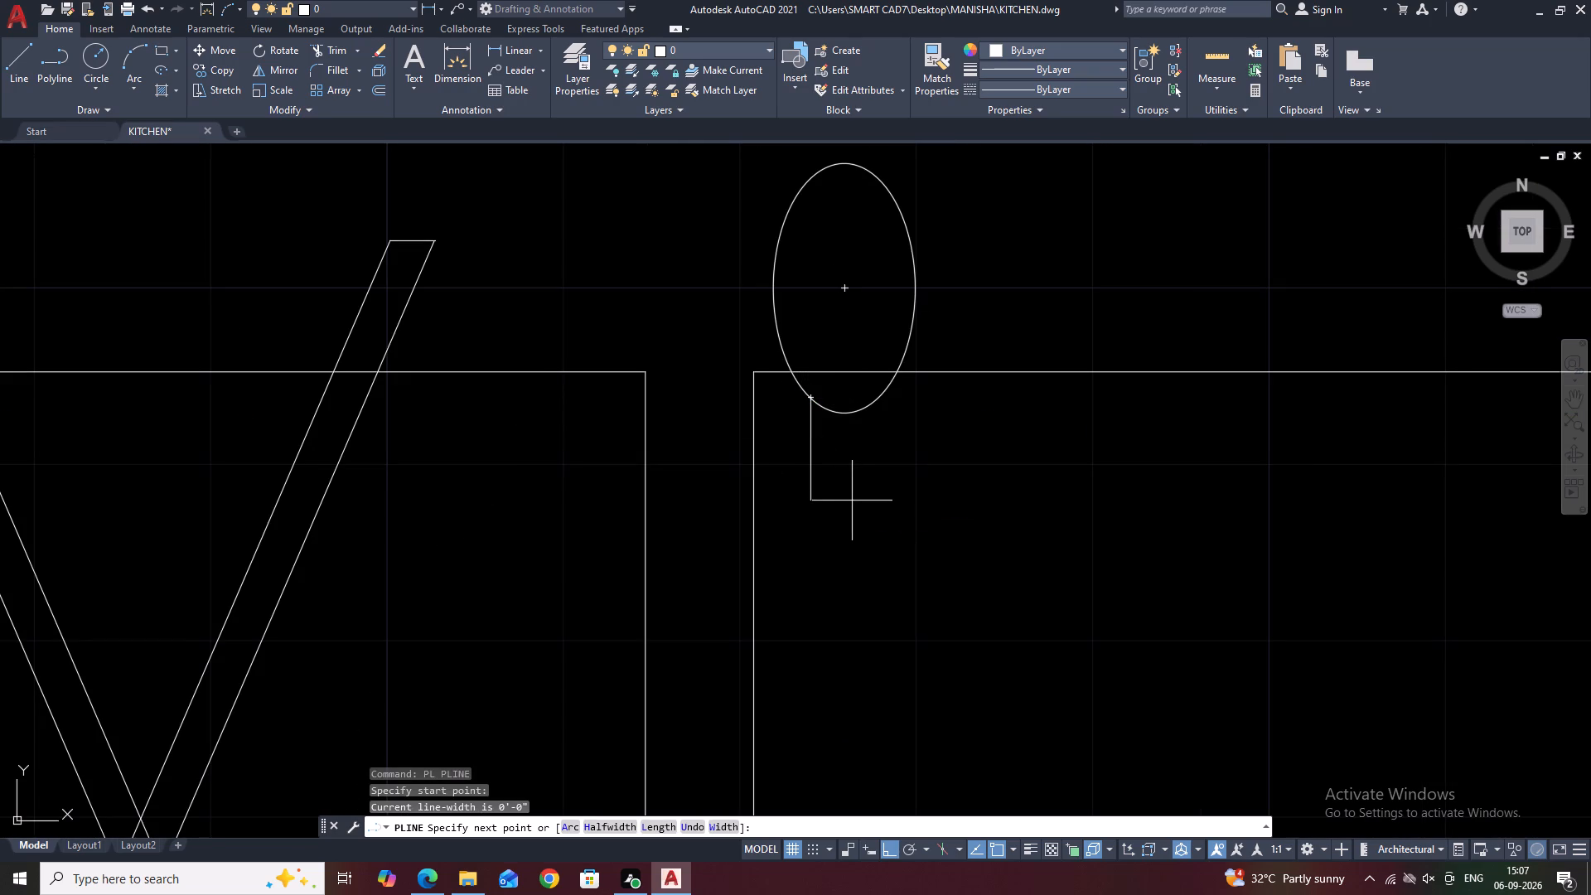
click(865, 493)
scroll(878, 581, down, 1)
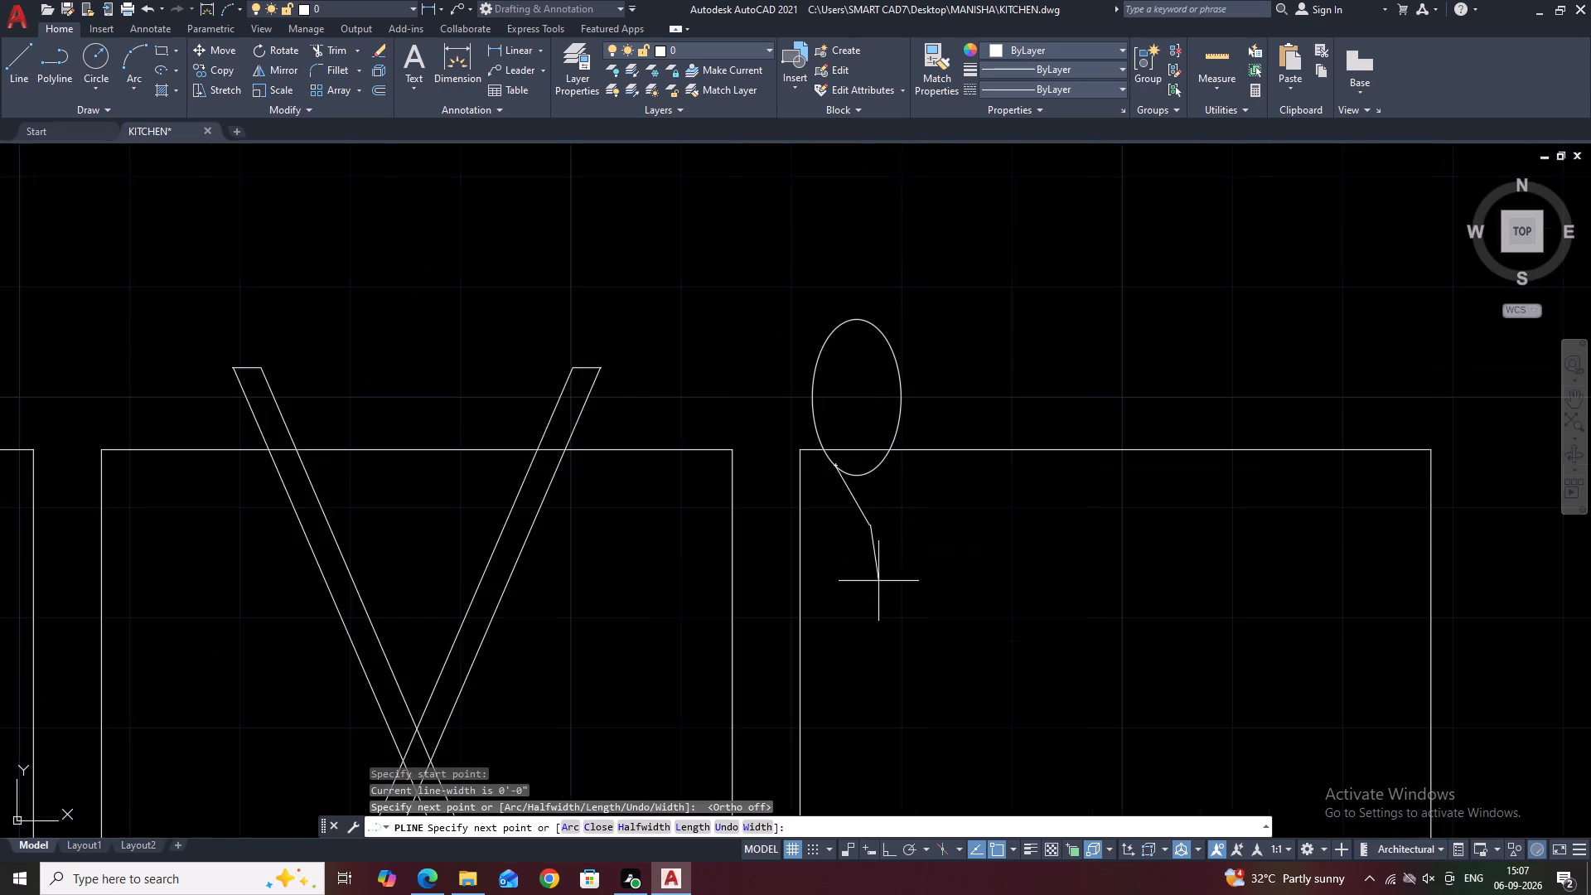
scroll(878, 615, down, 2)
middle_drag(877, 655, 876, 598)
key(F8)
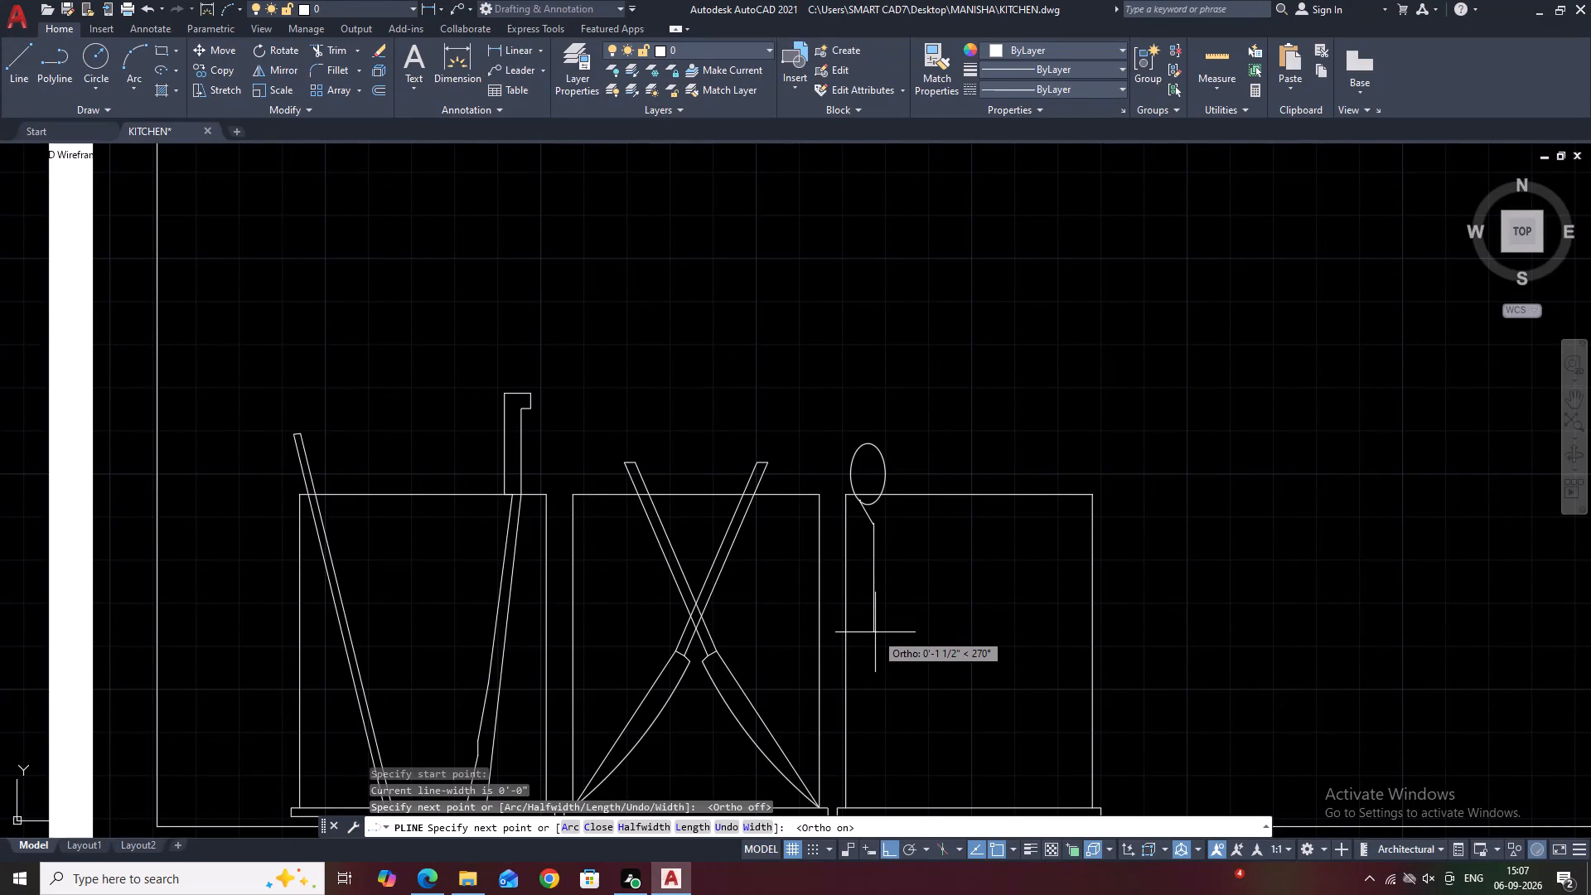
scroll(878, 632, down, 1)
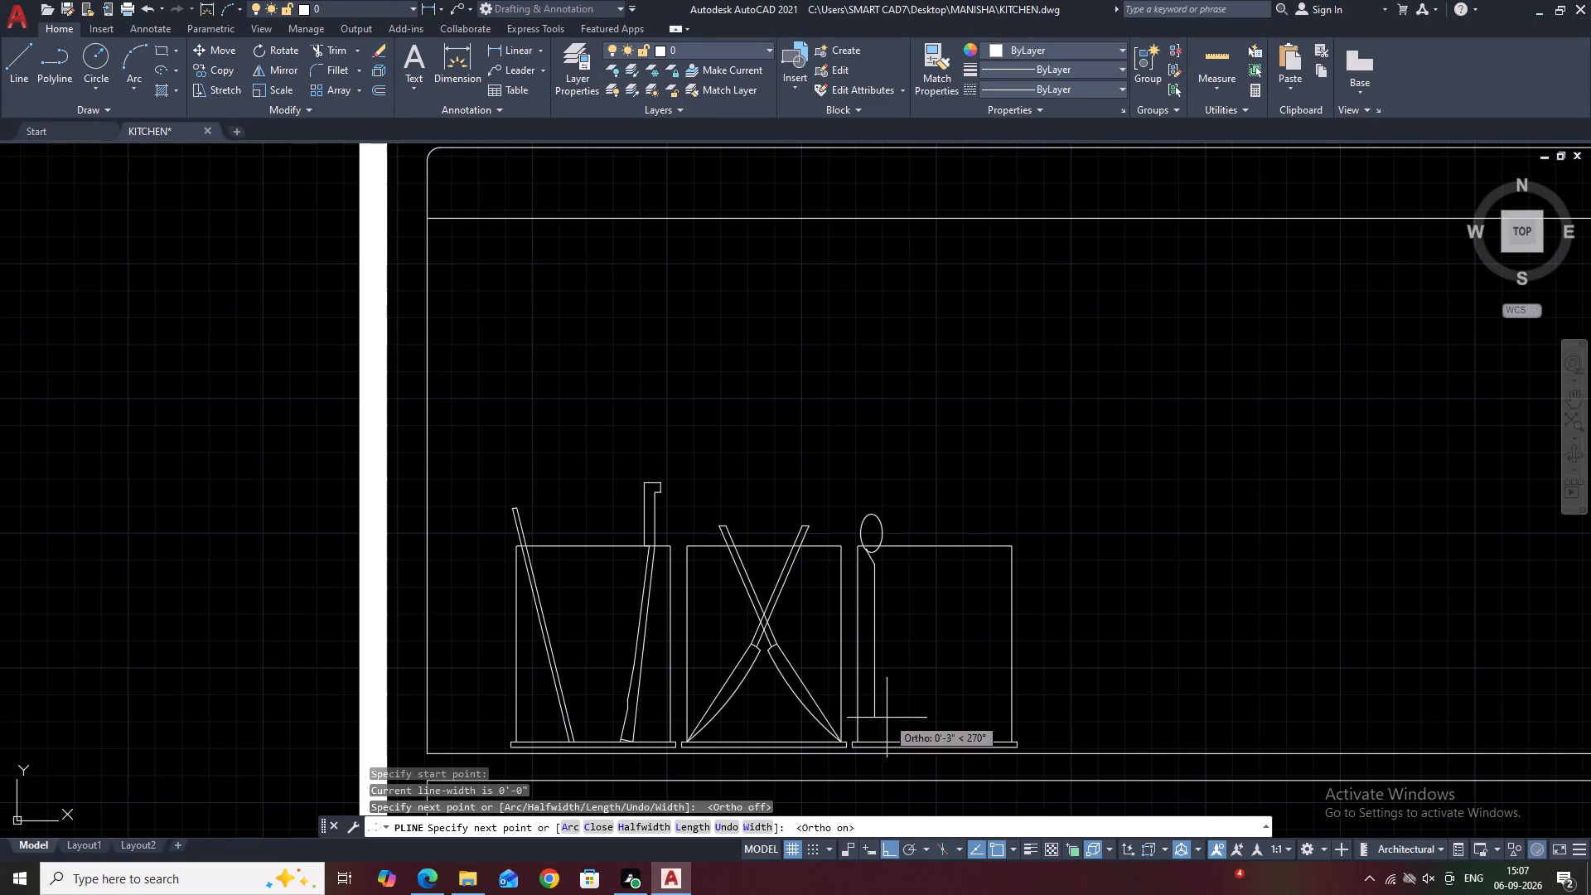
click(876, 738)
Finish the handle polyline with a short run along the base, a right side about 3 1/2" high and a slant to the ellipse's bottom.
scroll(888, 738, up, 1)
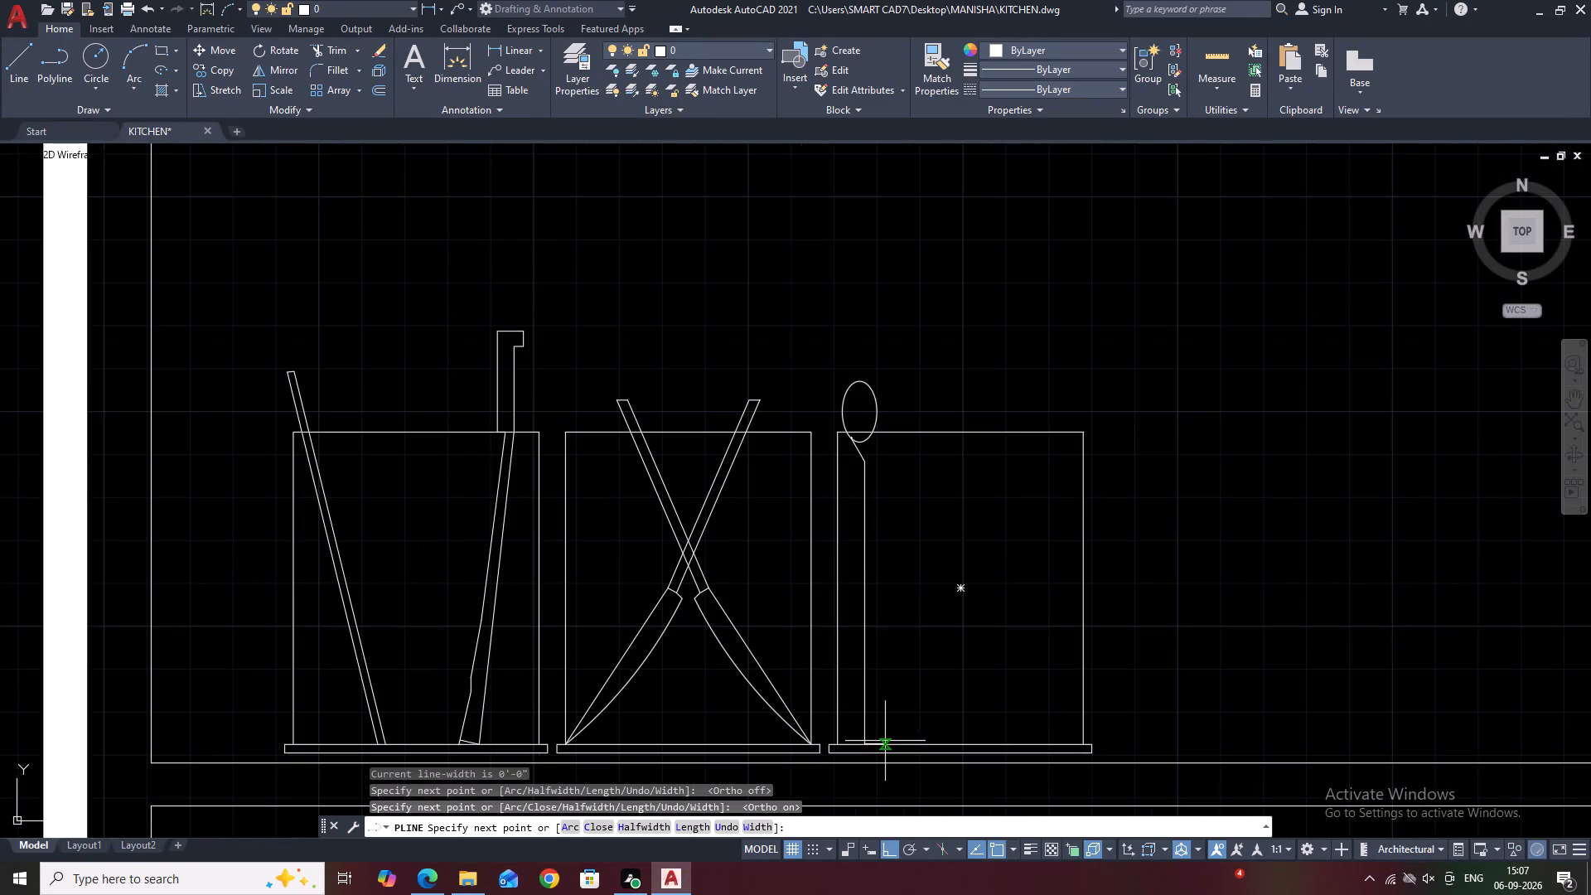
click(878, 742)
scroll(883, 472, up, 2)
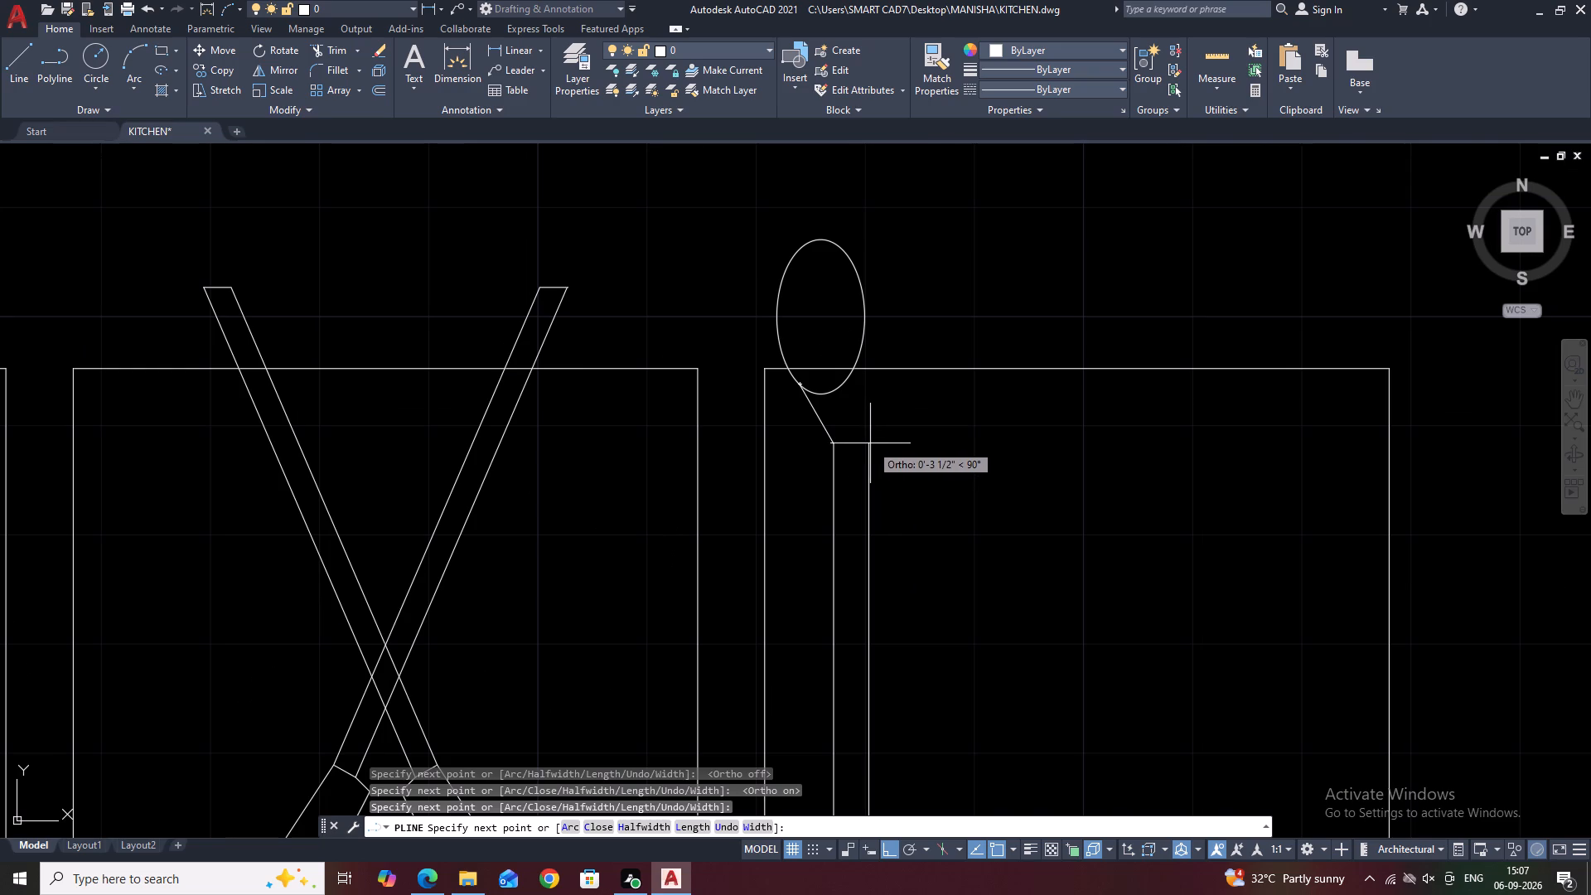
click(870, 443)
click(813, 398)
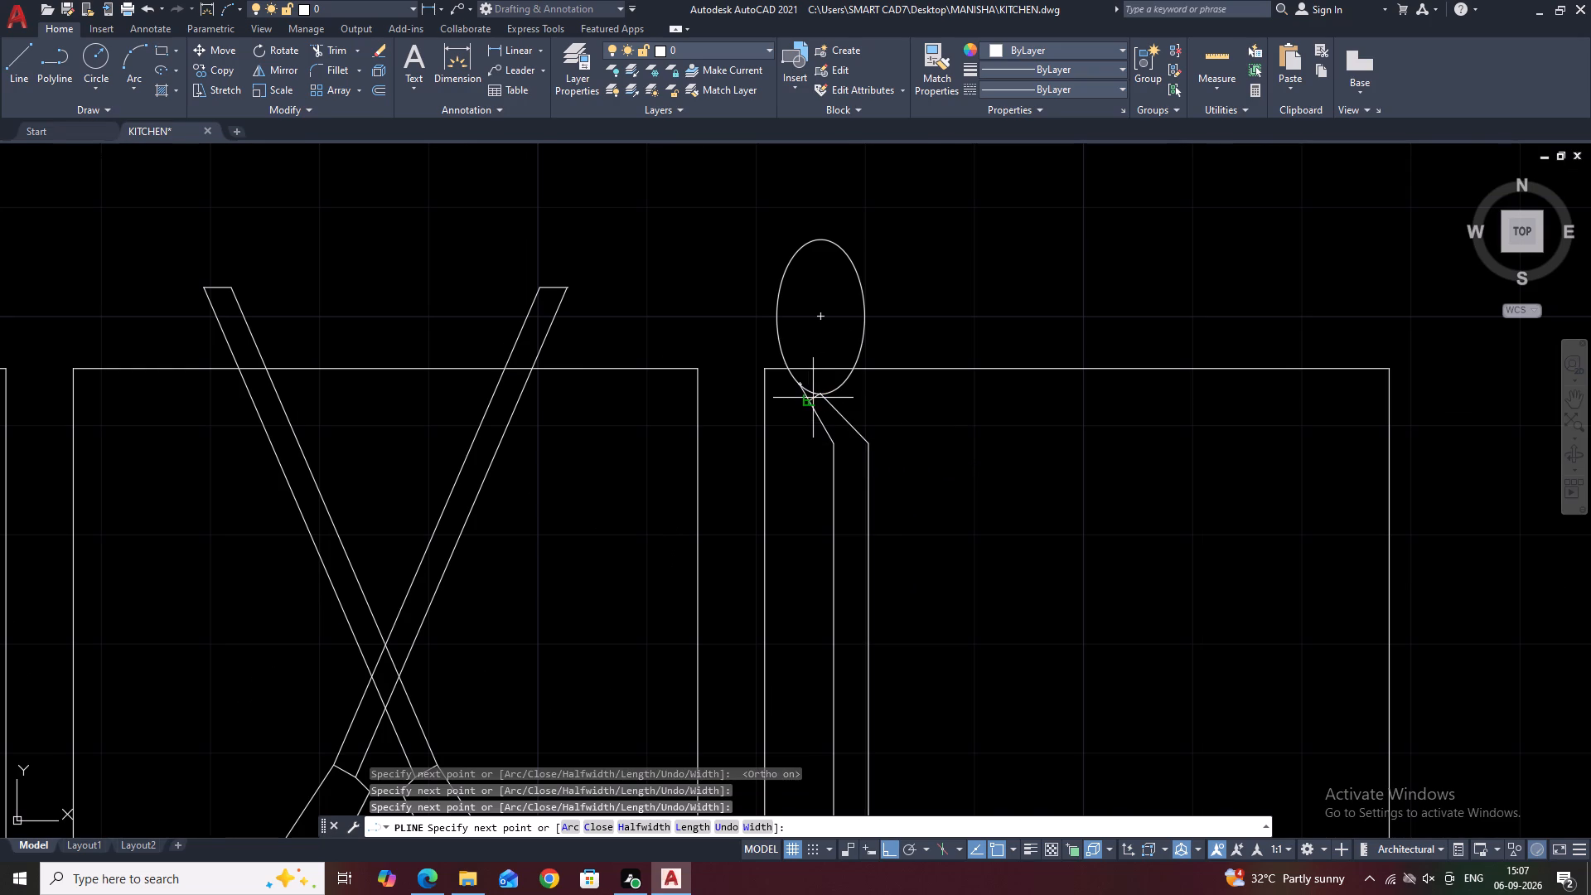
key(Escape)
Move the upper endpoint of the handle's right edge slightly right along the ellipse's lower curve, widening the neck.
scroll(849, 415, down, 2)
middle_drag(883, 365, 894, 406)
scroll(864, 452, up, 2)
click(861, 459)
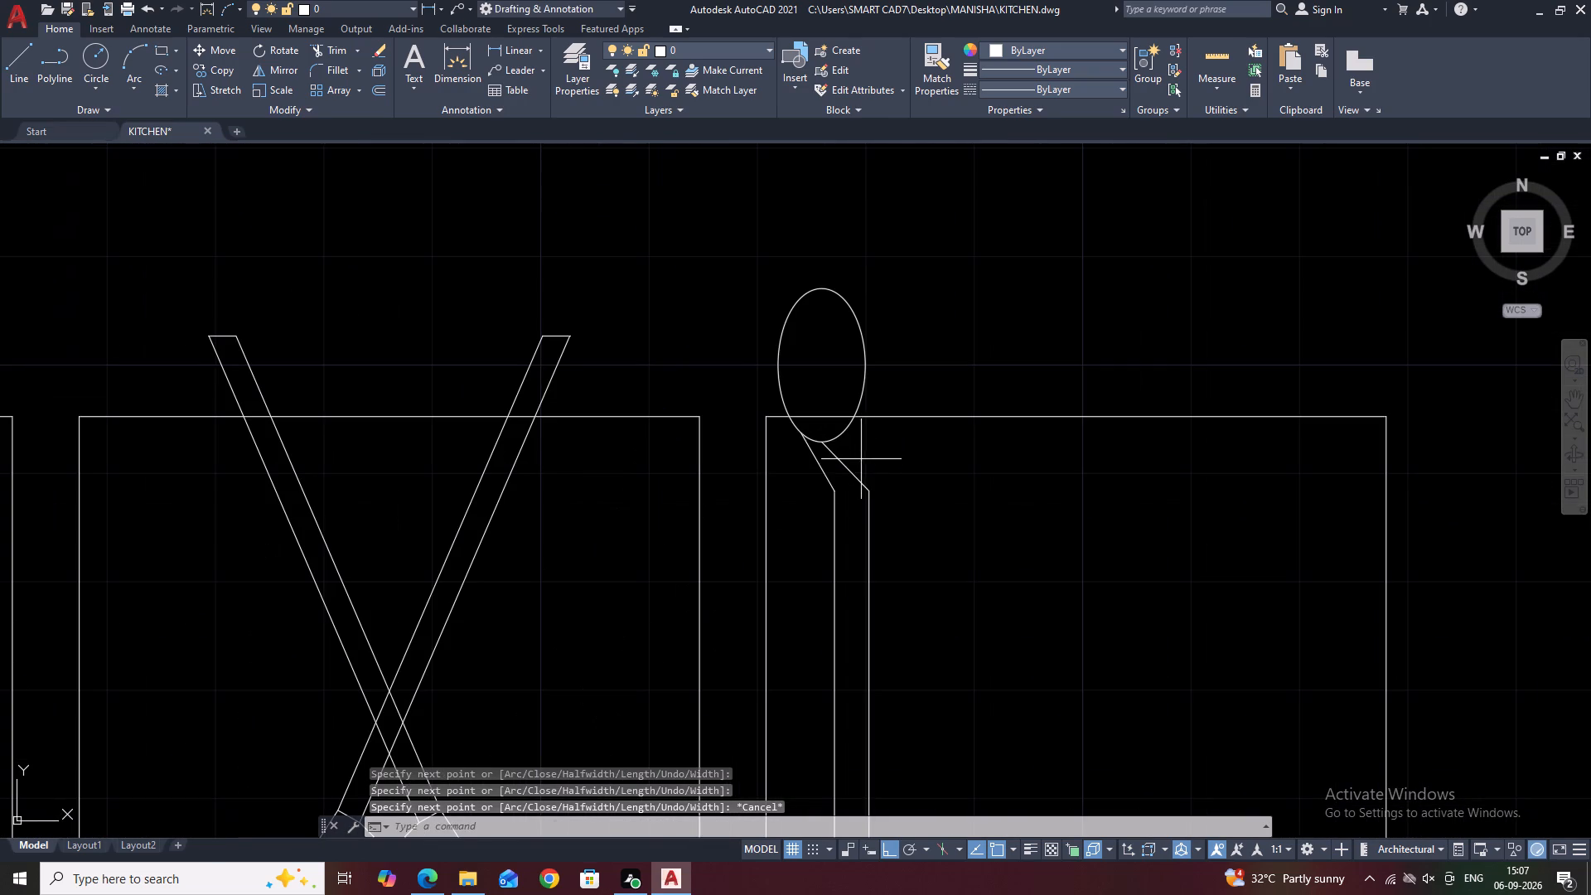
click(846, 472)
middle_drag(872, 462, 848, 504)
scroll(823, 501, up, 3)
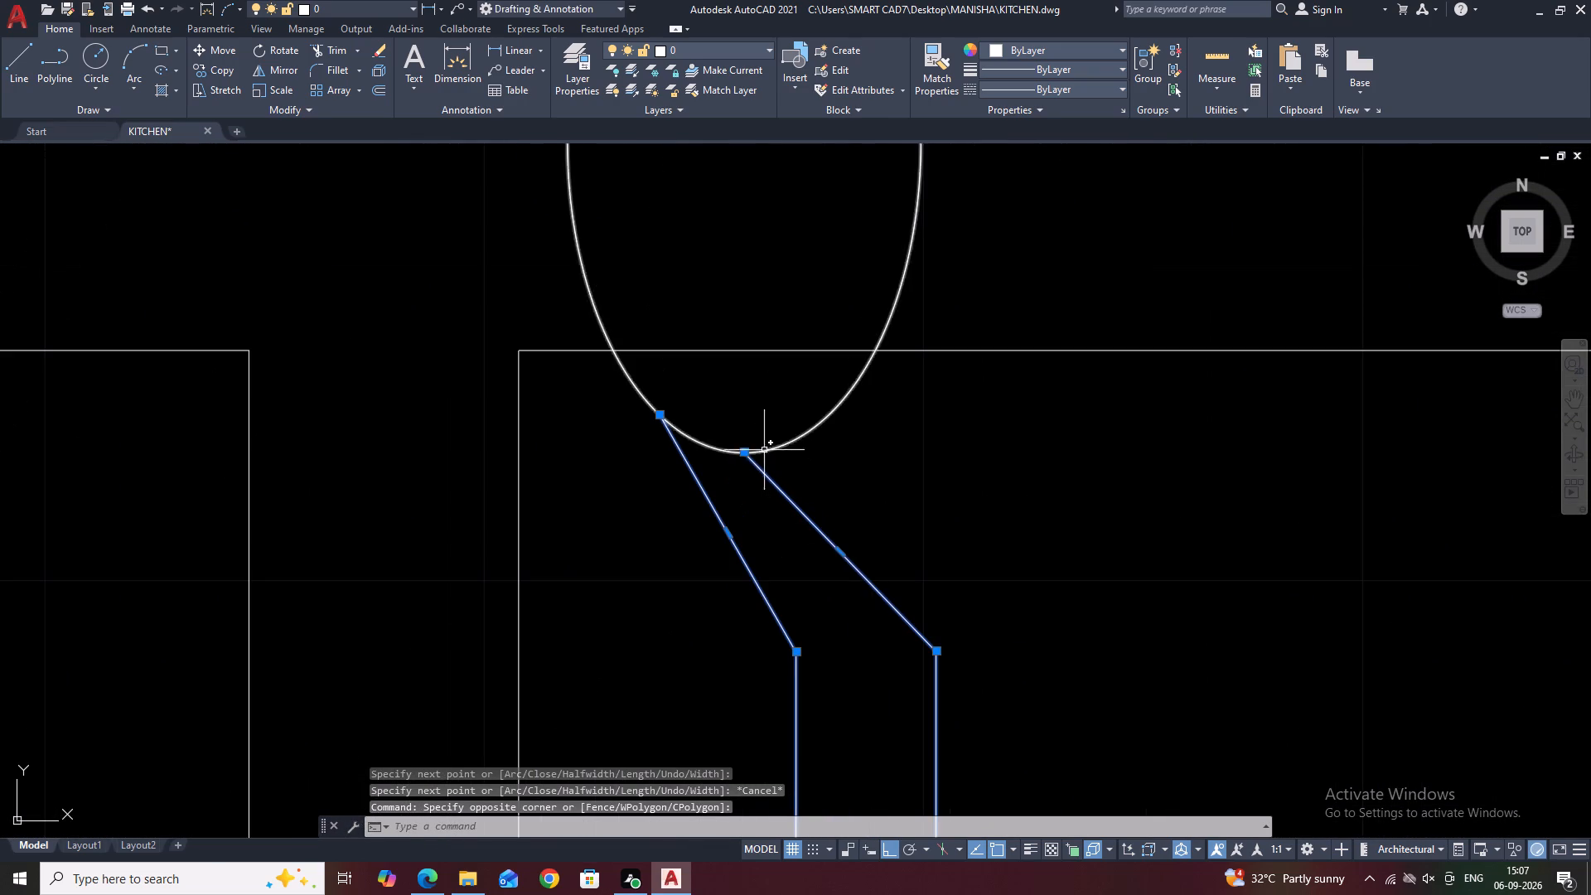
click(747, 452)
click(791, 447)
scroll(833, 463, down, 2)
key(Escape)
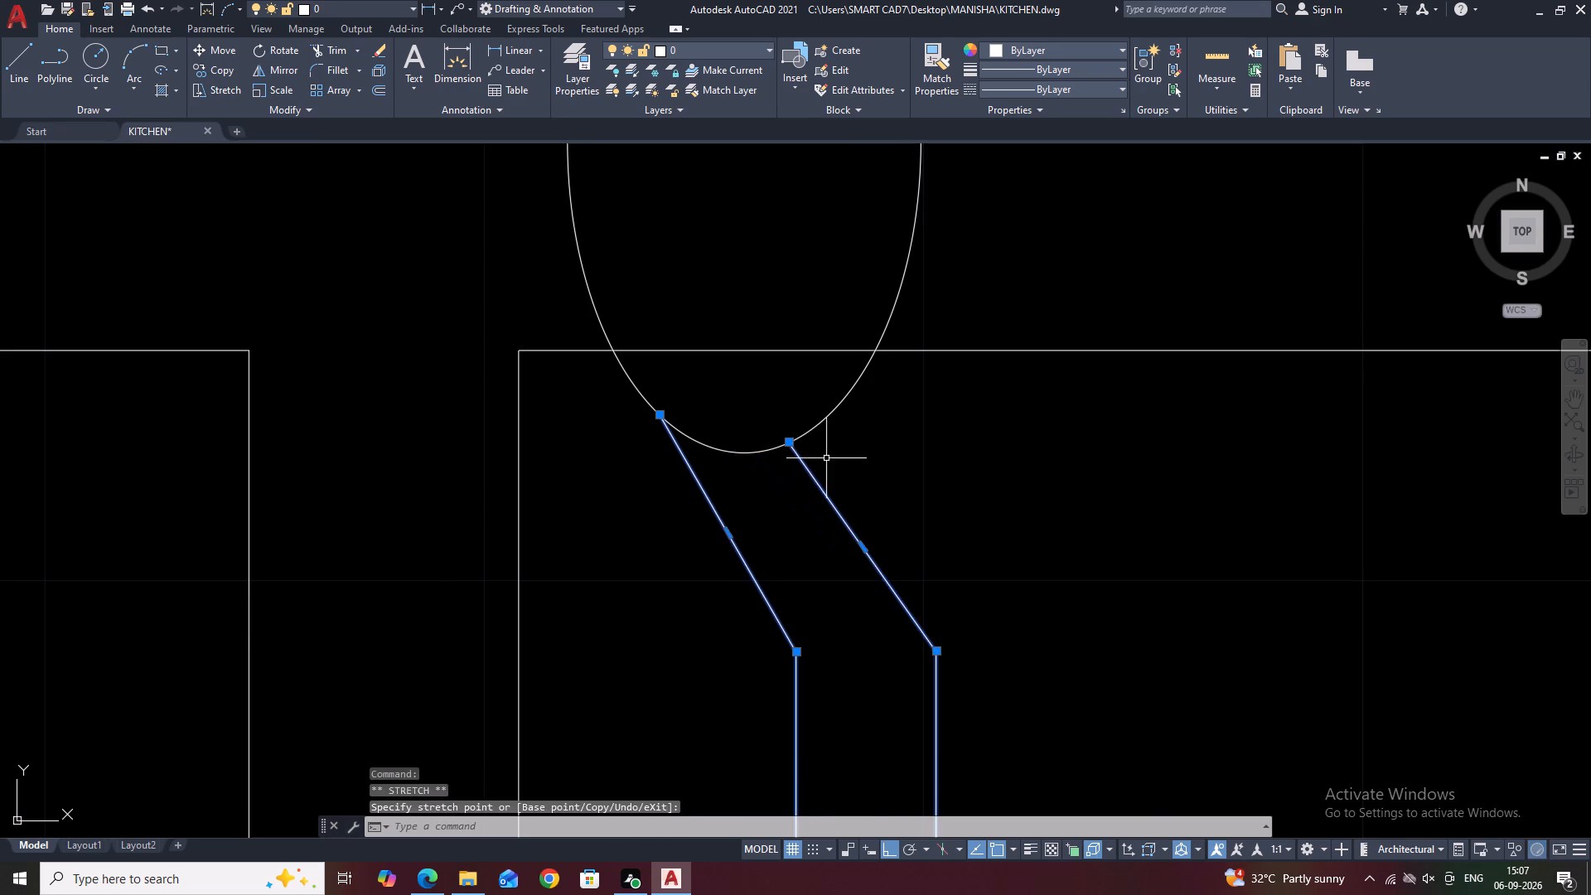
Scale the spoon's ellipse up slightly, using its bottom quadrant as the base point.
middle_drag(952, 439, 975, 487)
drag(945, 365, 892, 358)
click(838, 317)
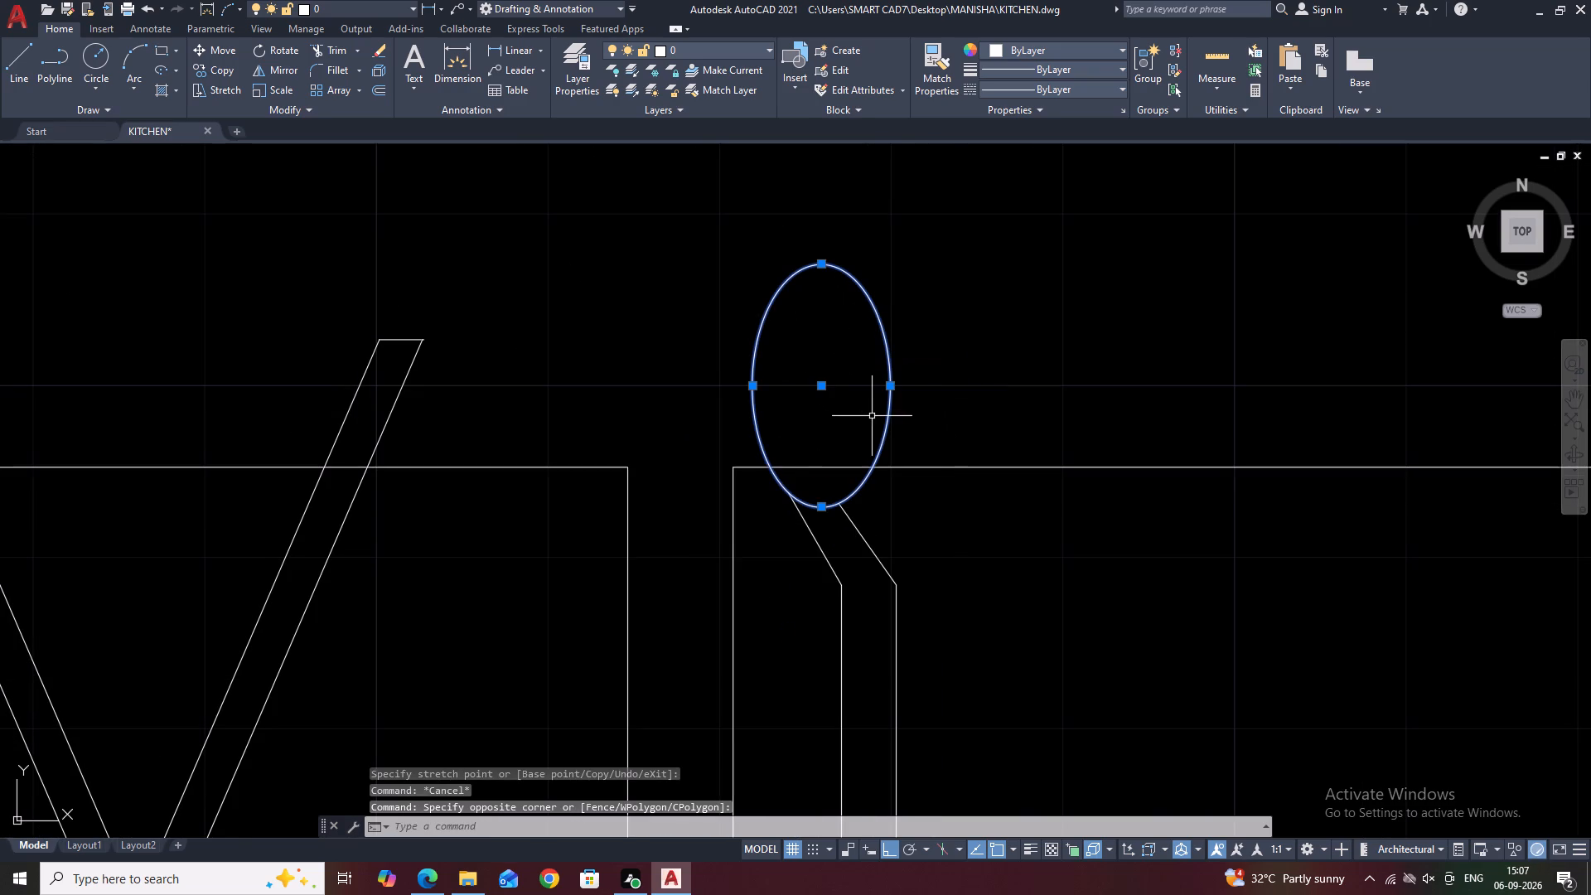
key(s)
key(c)
key(space)
click(824, 510)
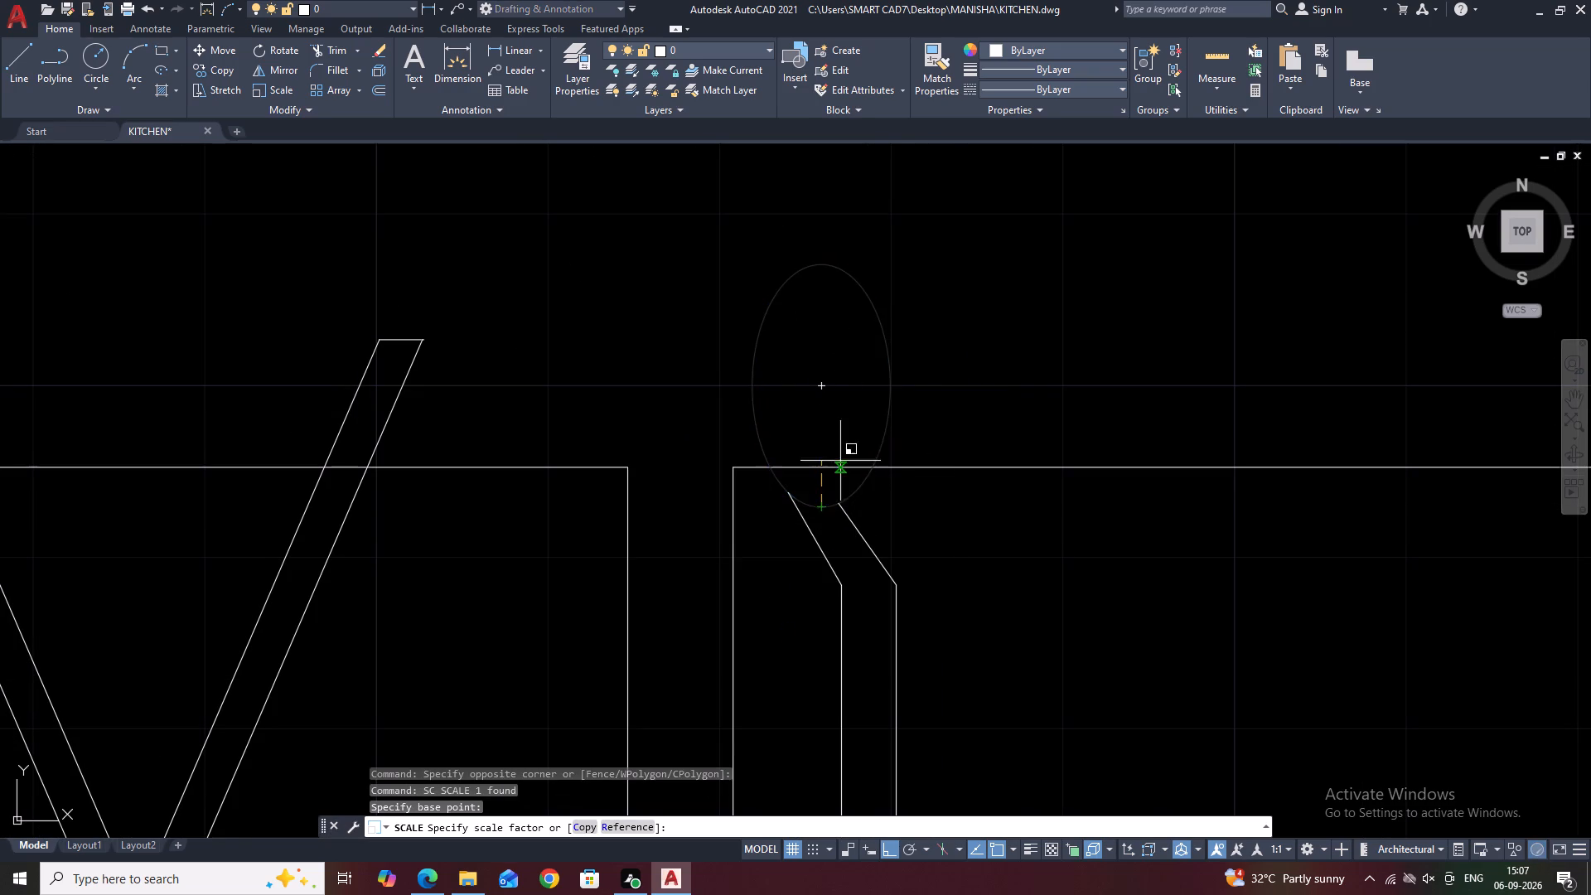
click(868, 369)
scroll(871, 371, down, 6)
key(Escape)
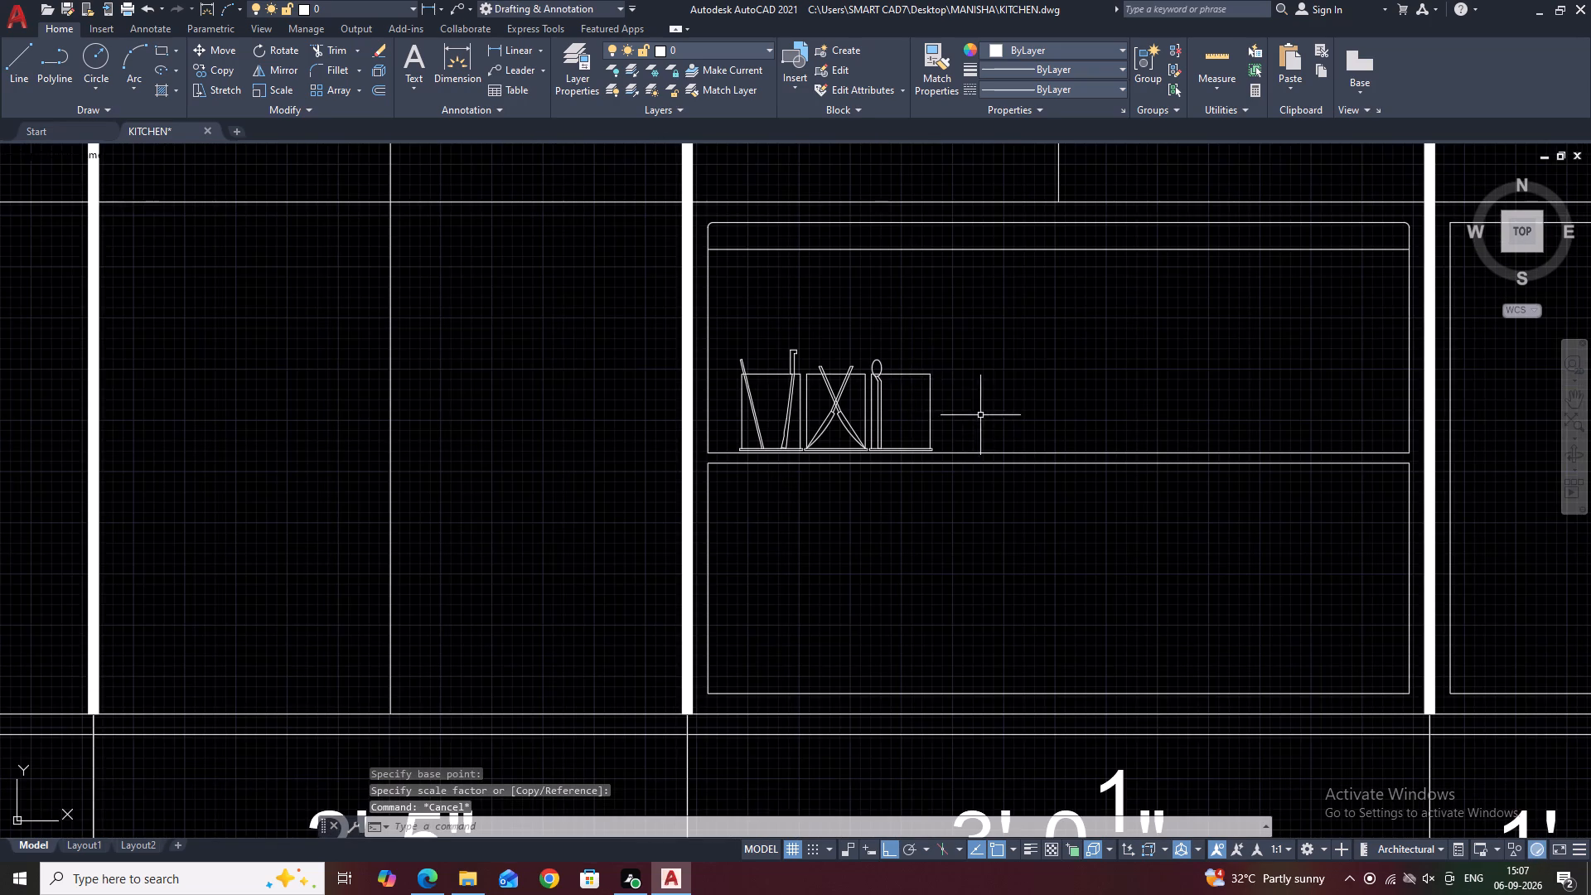
Draw connected slanted lines in the spoon container from its top edge to the base, back up, and down again slightly further right.
middle_drag(1059, 333, 1047, 437)
middle_drag(1039, 417, 1017, 465)
text(L)
key(space)
scroll(863, 562, up, 1)
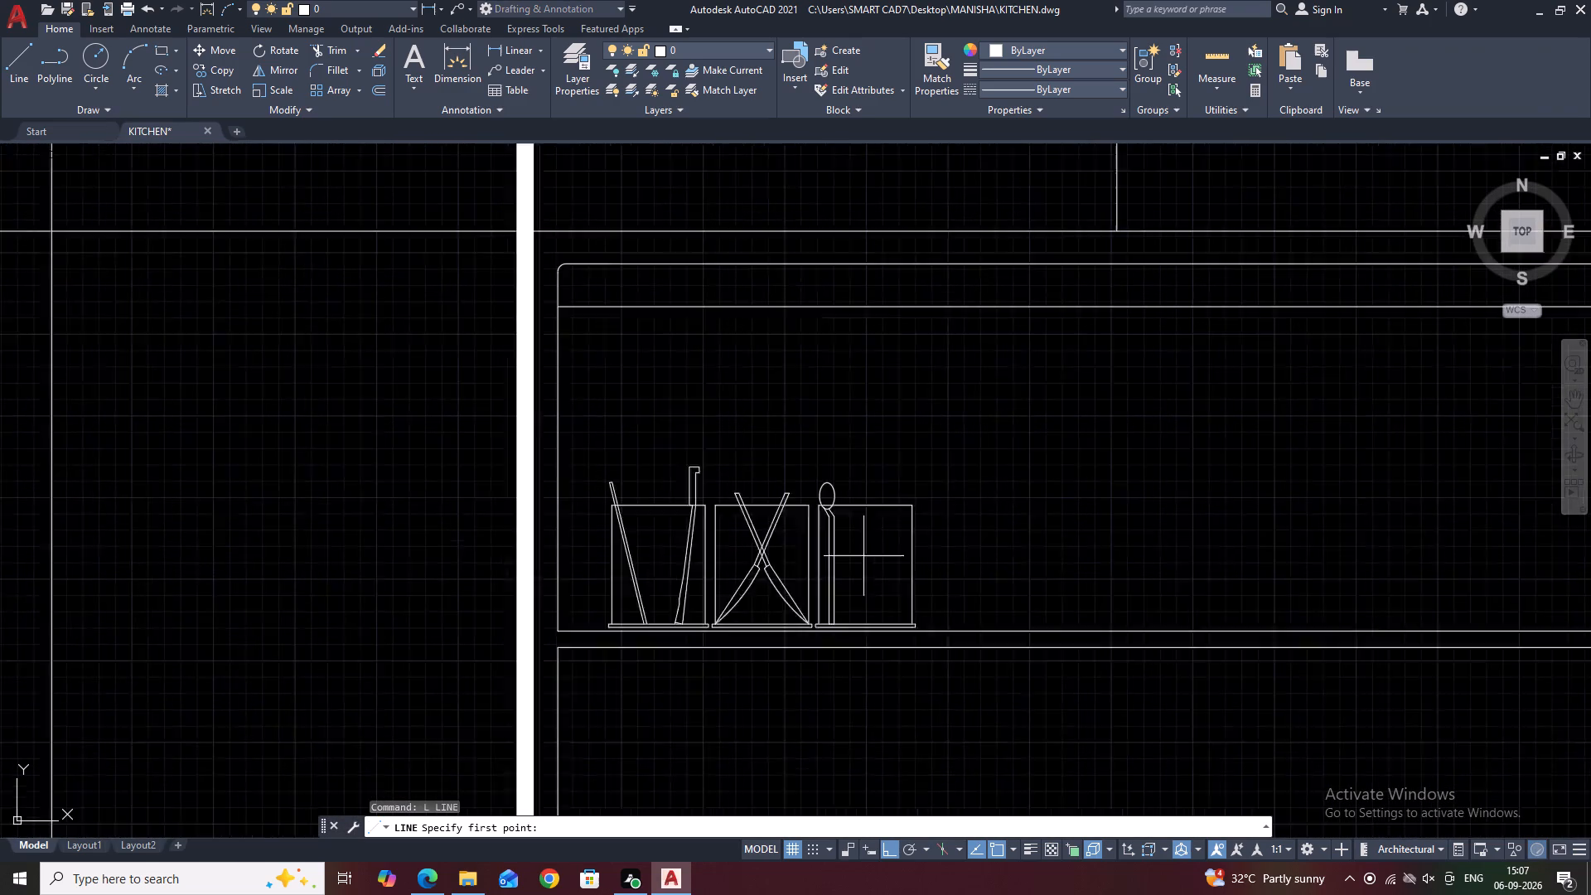
scroll(863, 556, up, 1)
click(897, 481)
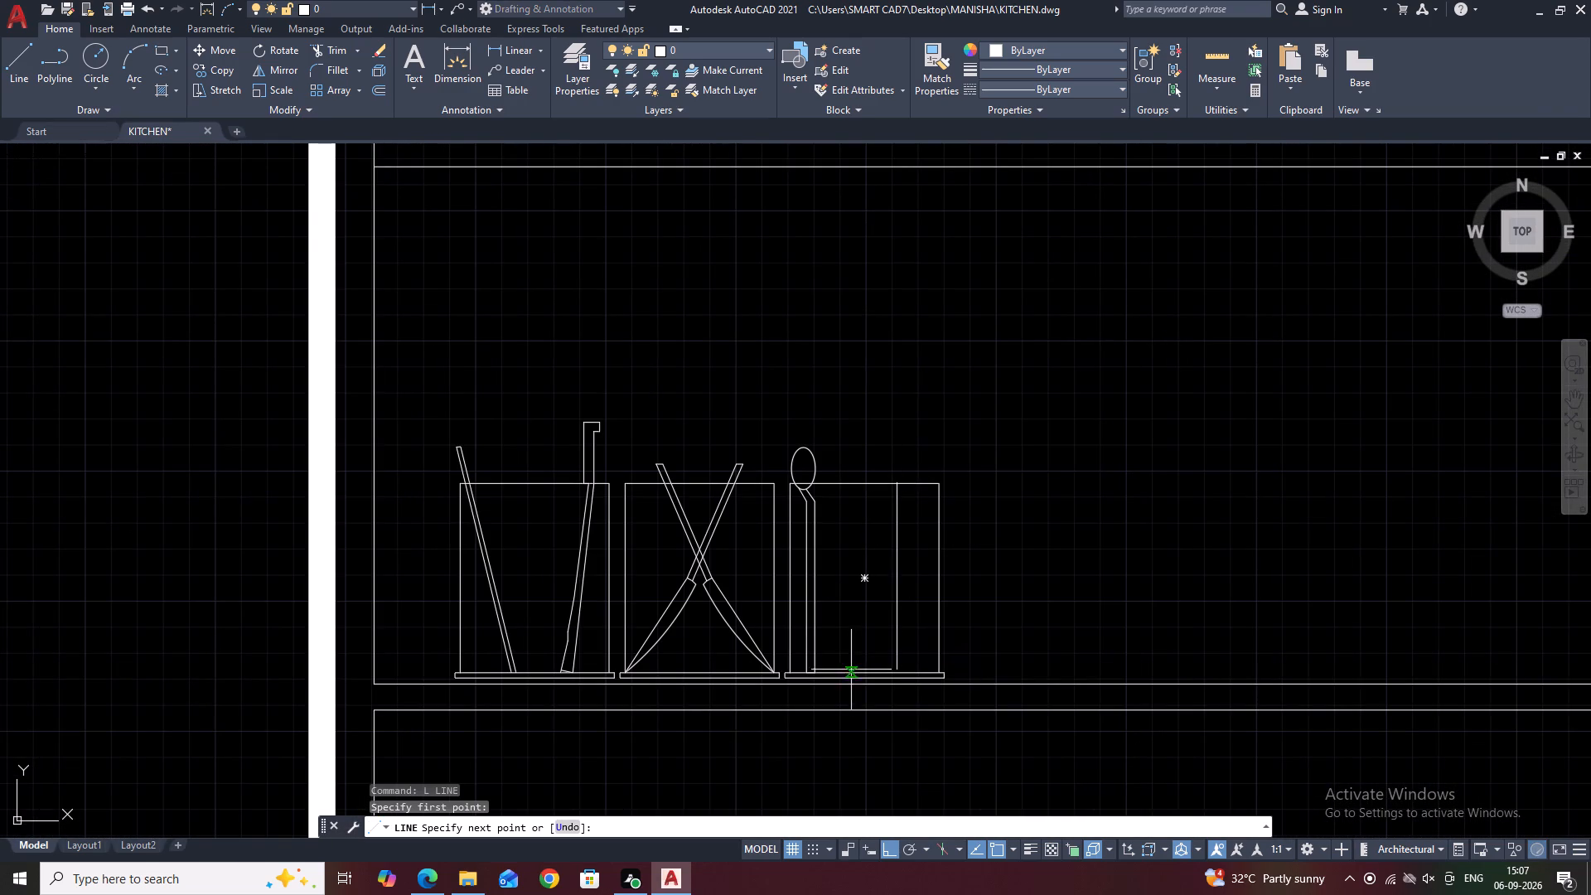
click(868, 674)
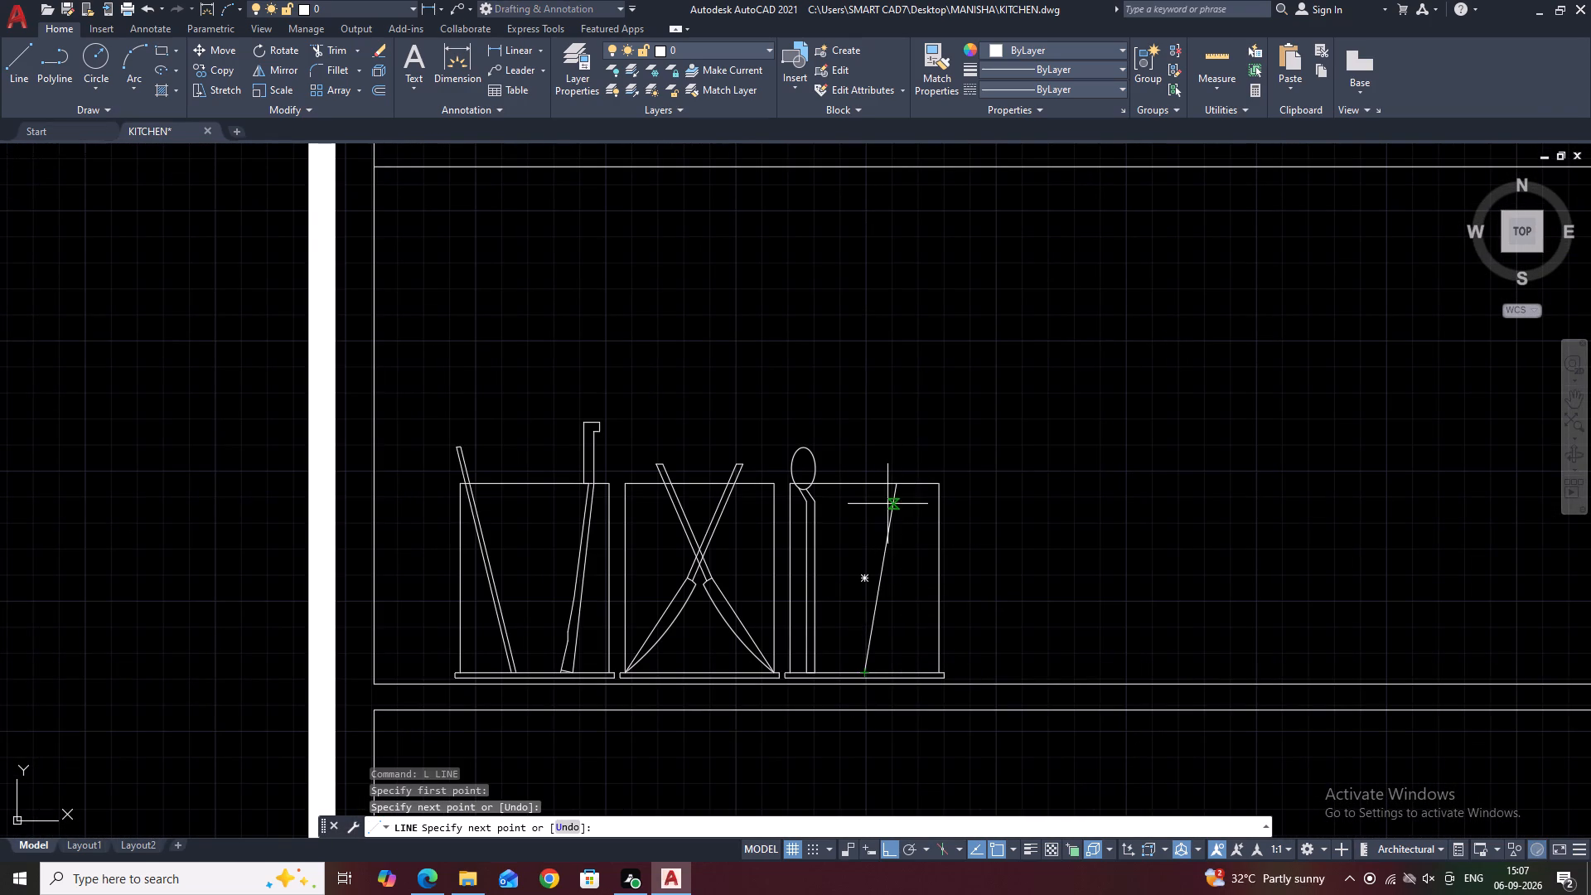
click(895, 486)
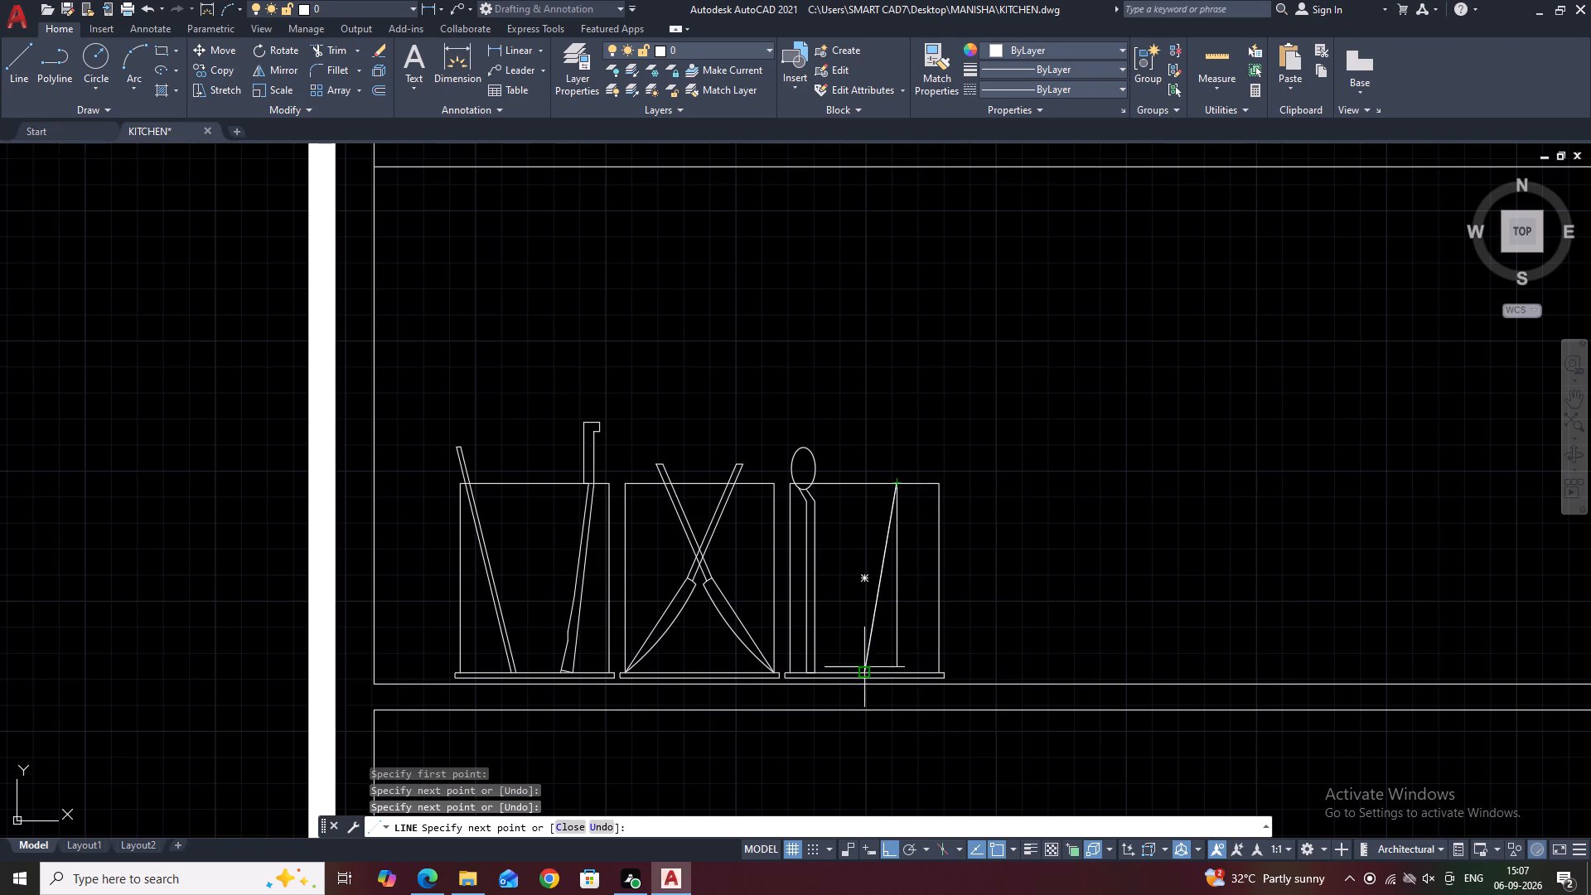
scroll(868, 679, up, 2)
click(873, 665)
key(Escape)
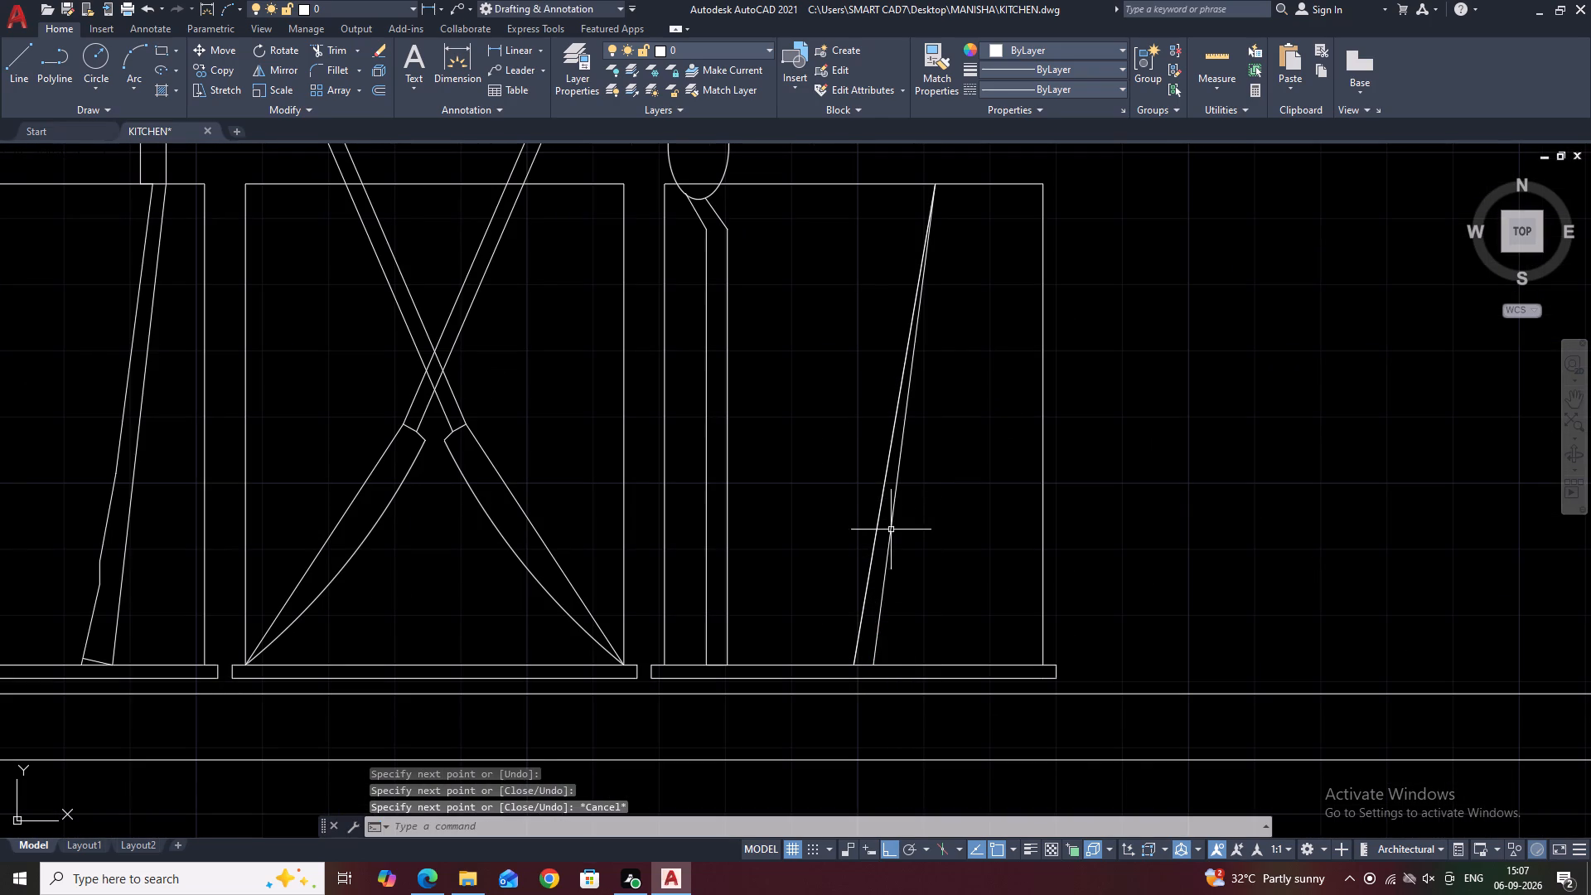
Erase the extra right-hand slanted line in the spoon container.
click(884, 602)
key(Delete)
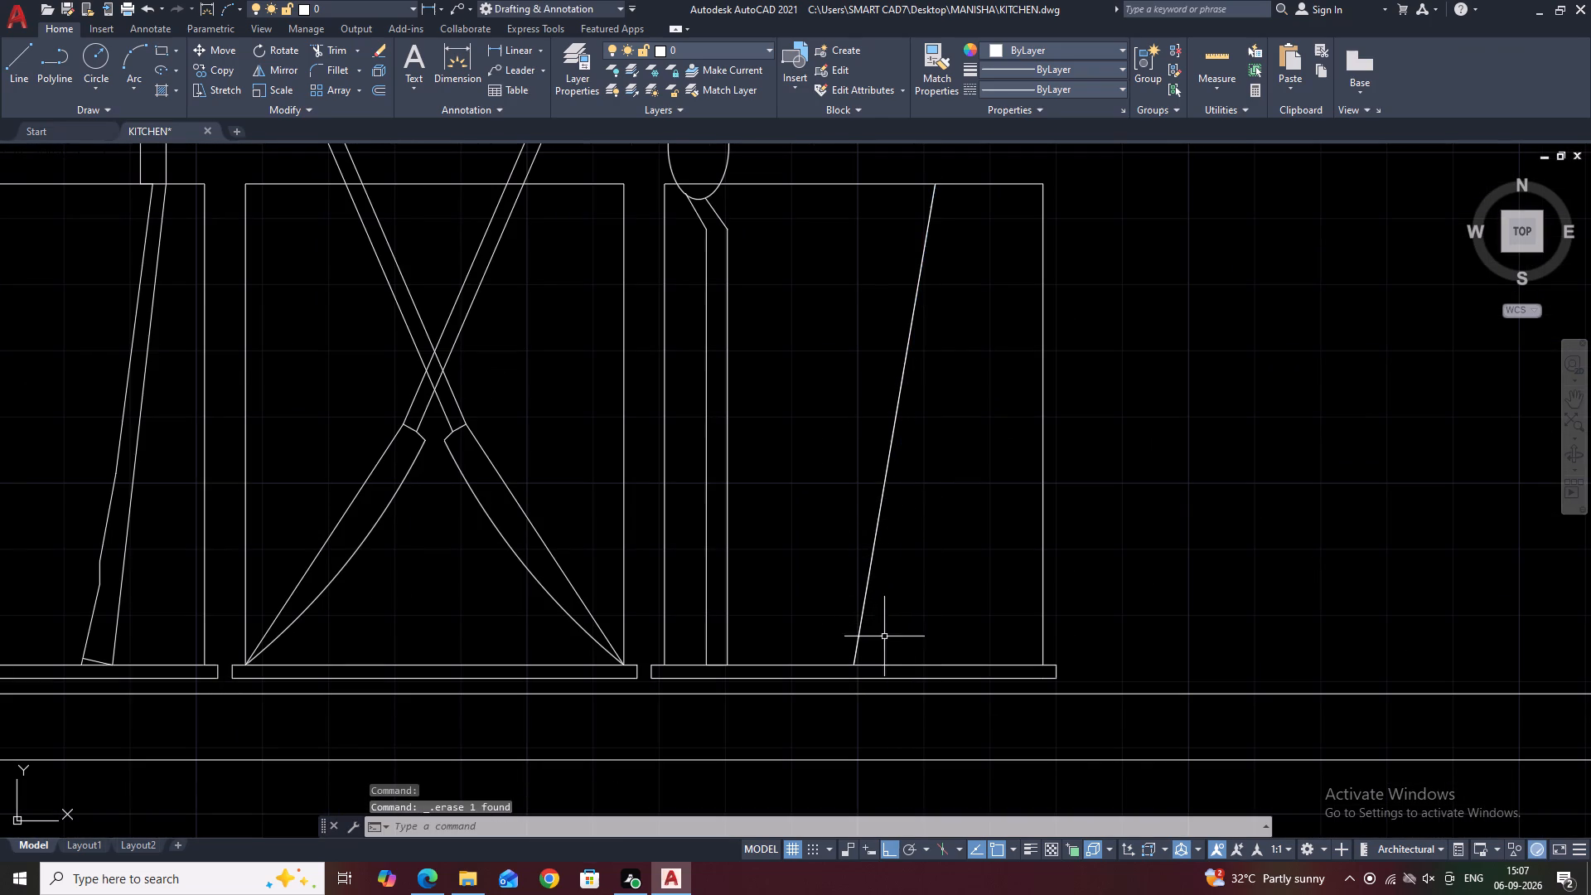
With Ortho off, draw a narrow tilted handle outline of connected lines rising up-right from the slanted line's top end.
scroll(888, 633, down, 1)
middle_drag(1060, 414, 1026, 566)
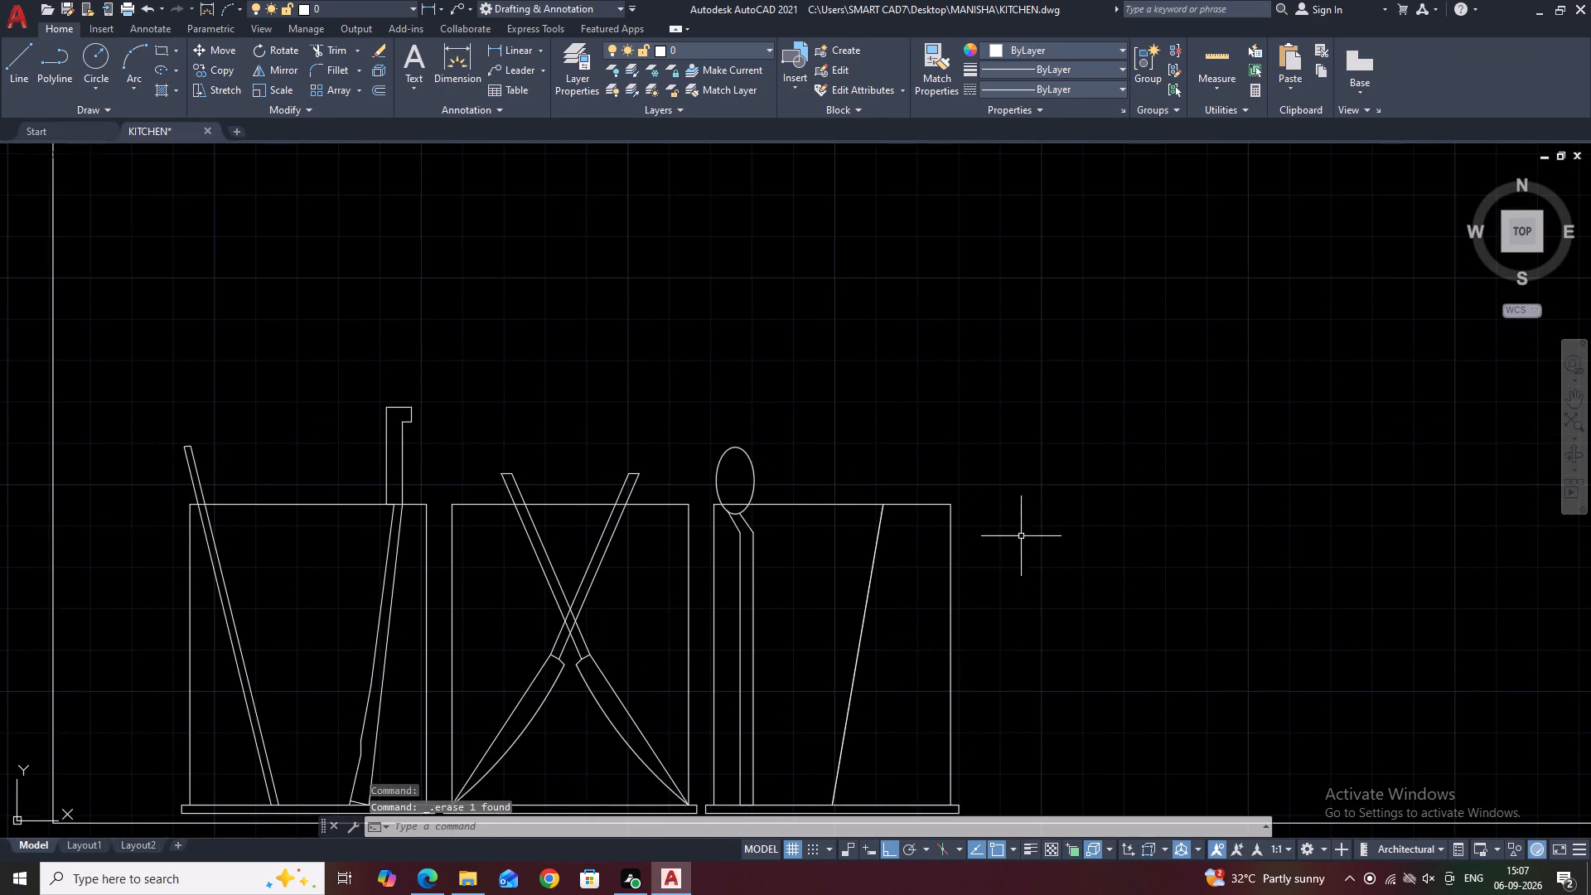
middle_drag(1034, 474, 1029, 557)
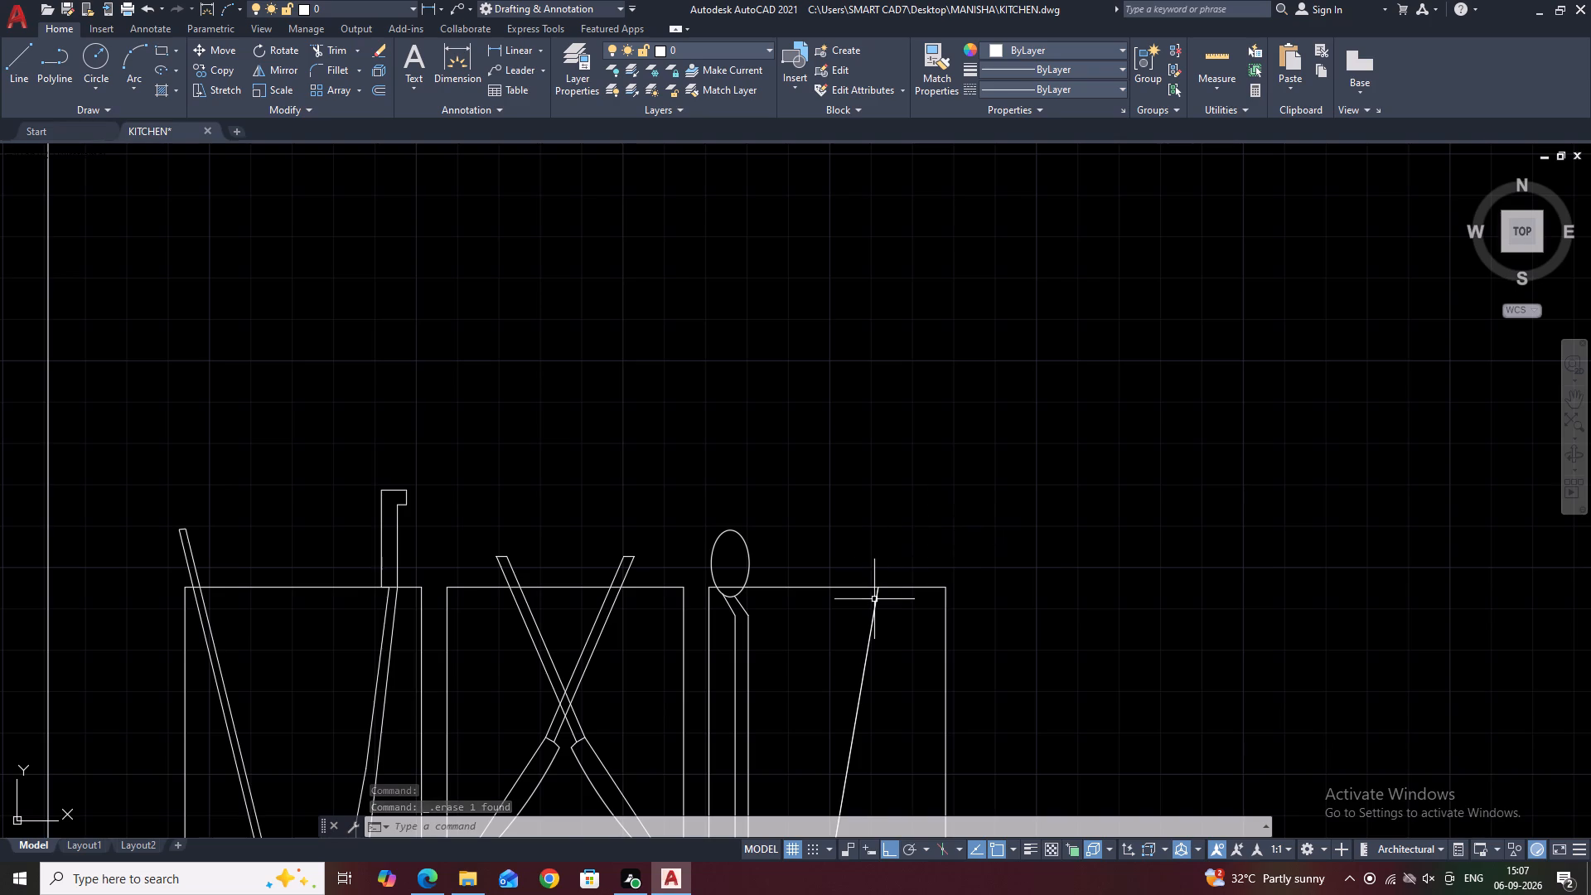
scroll(873, 600, up, 2)
text(L)
key(space)
scroll(878, 573, up, 2)
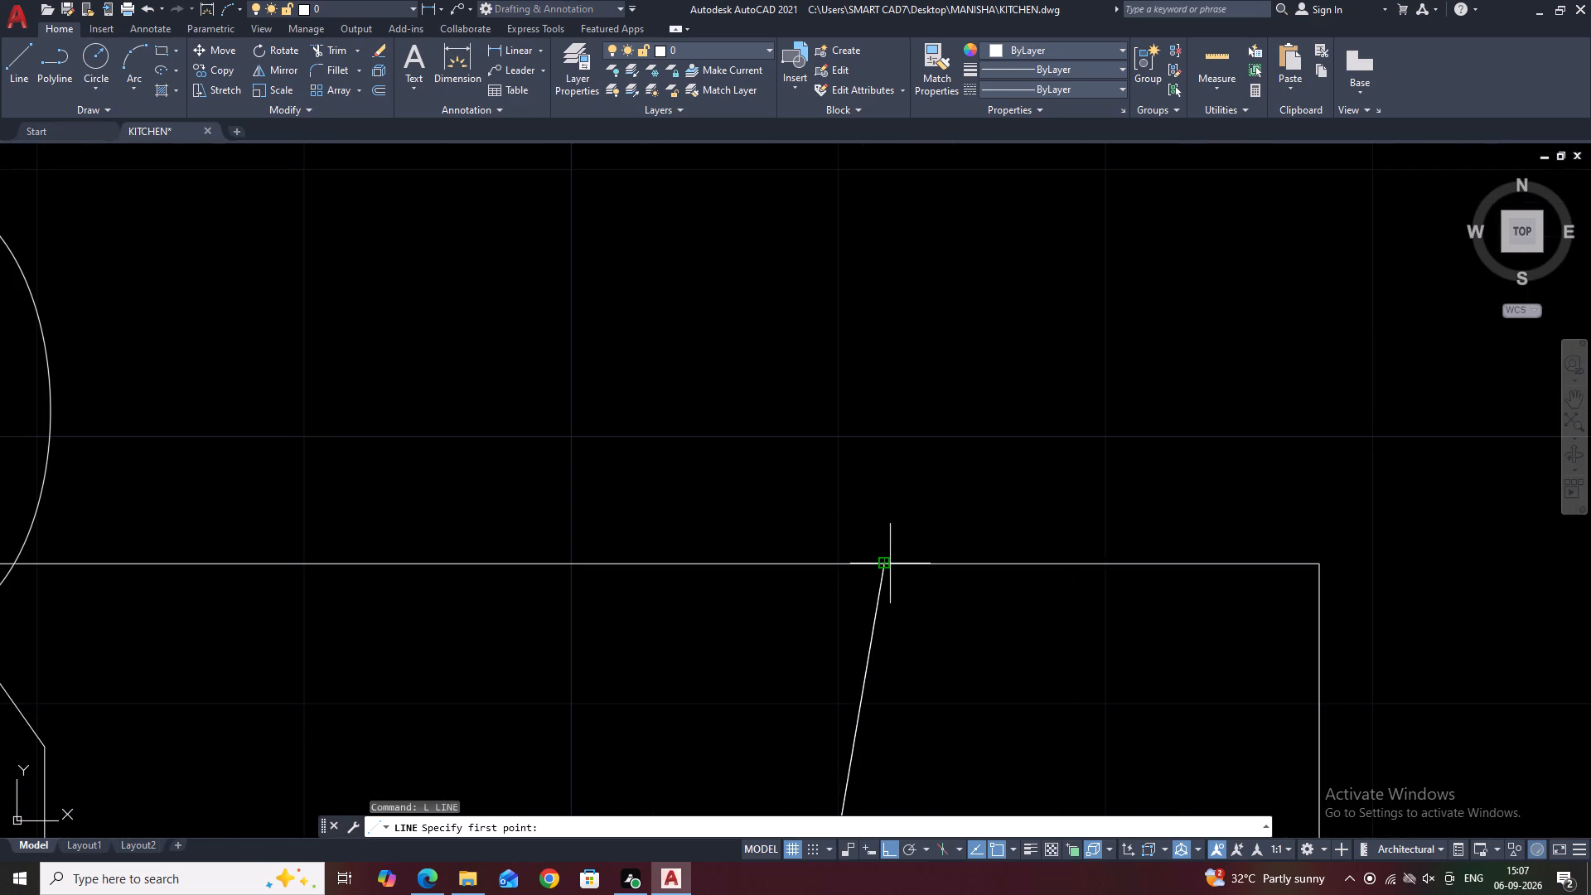
click(882, 559)
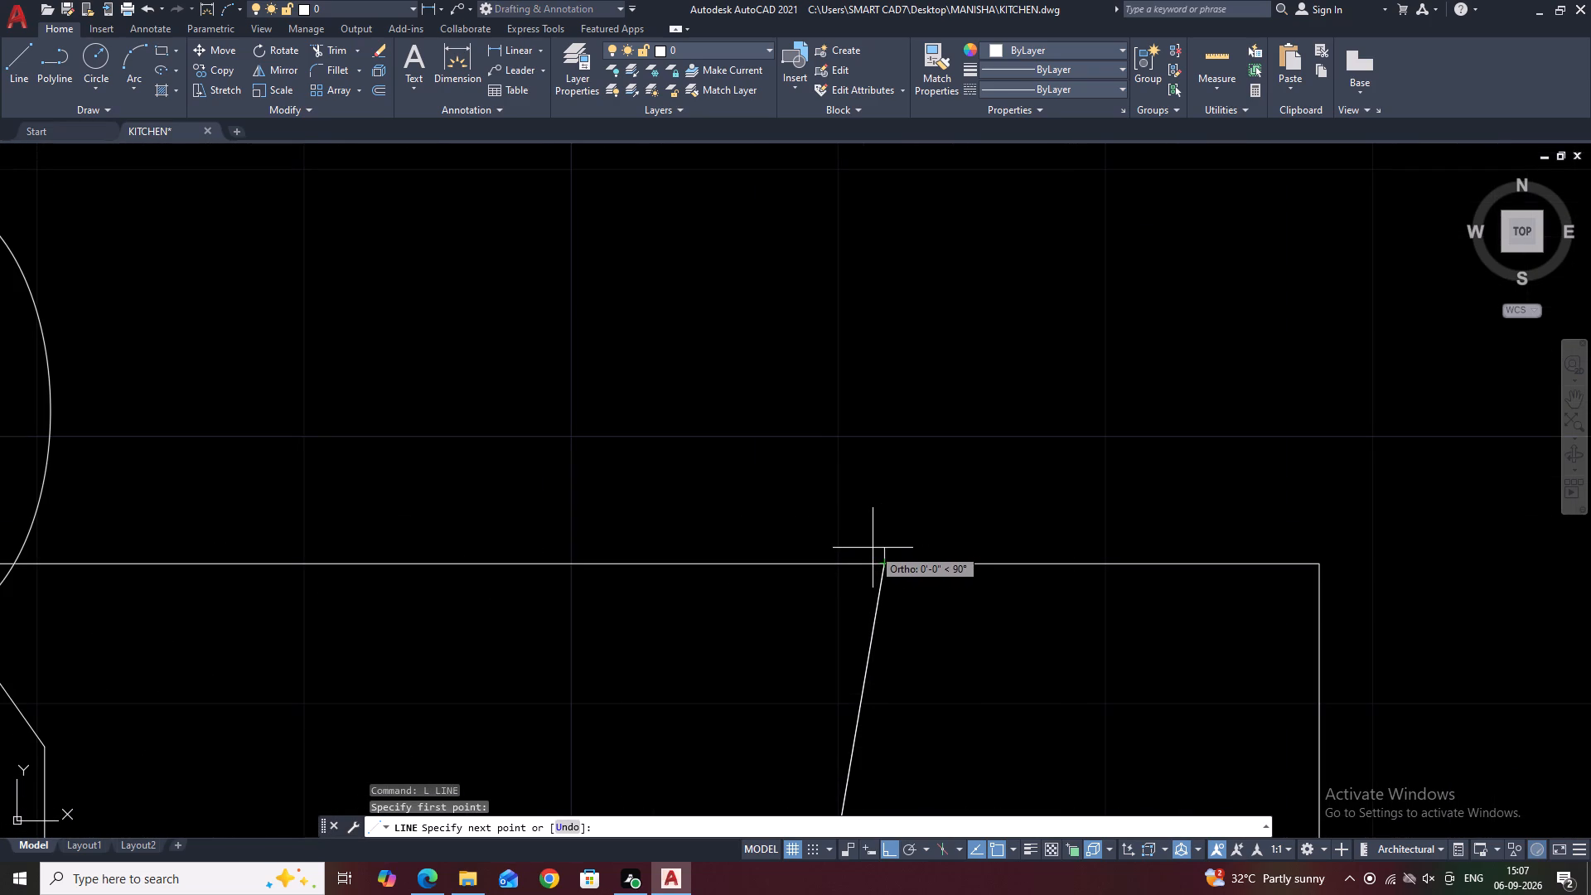
key(F8)
click(870, 552)
scroll(923, 457, down, 1)
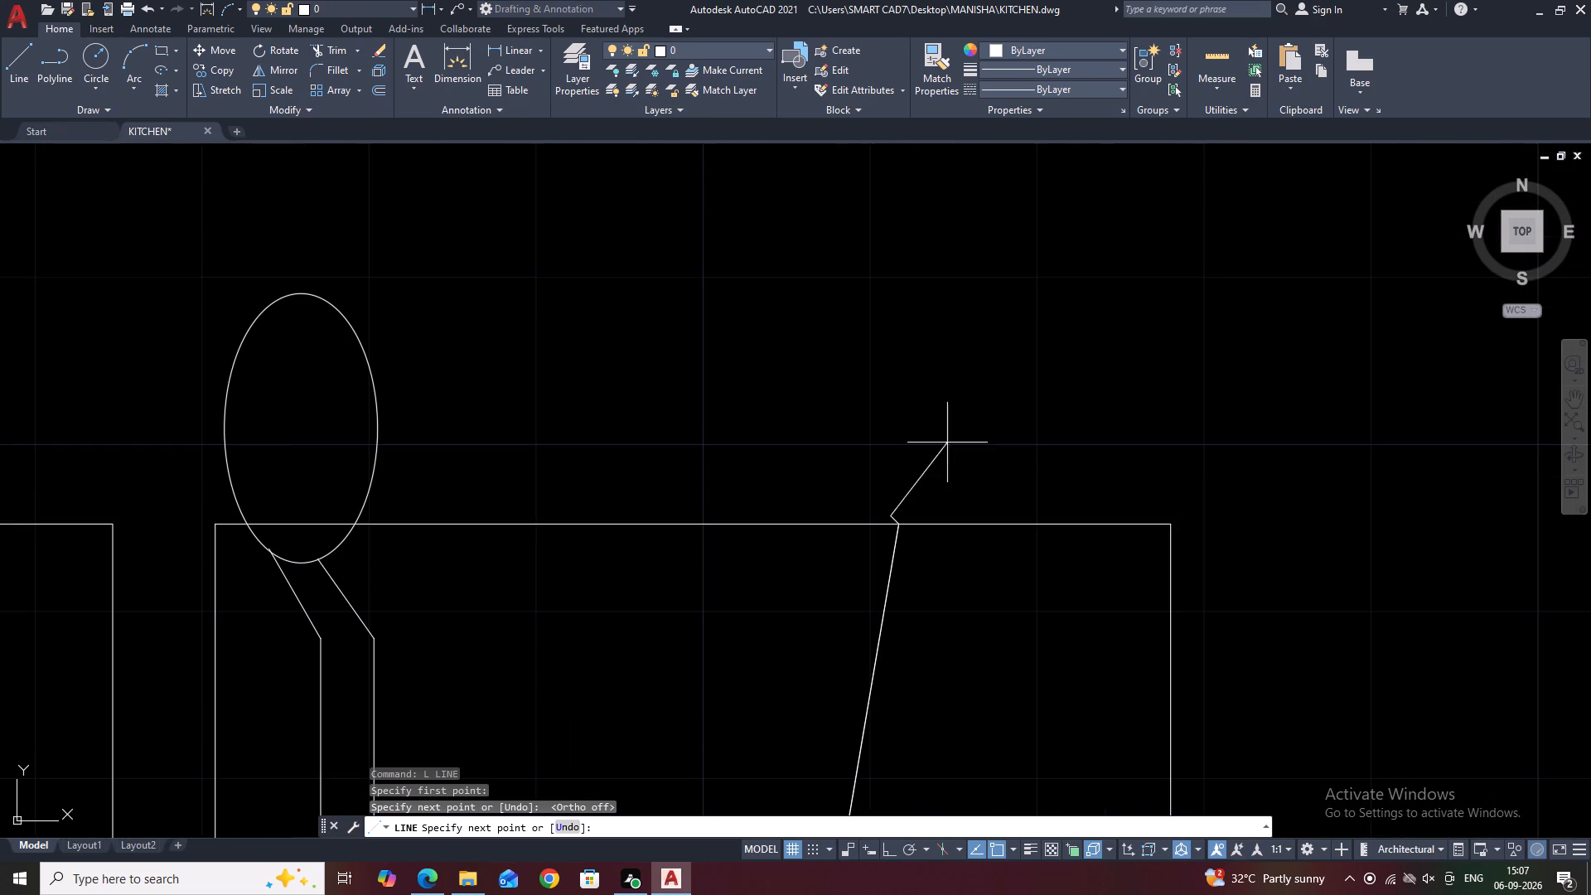
click(979, 385)
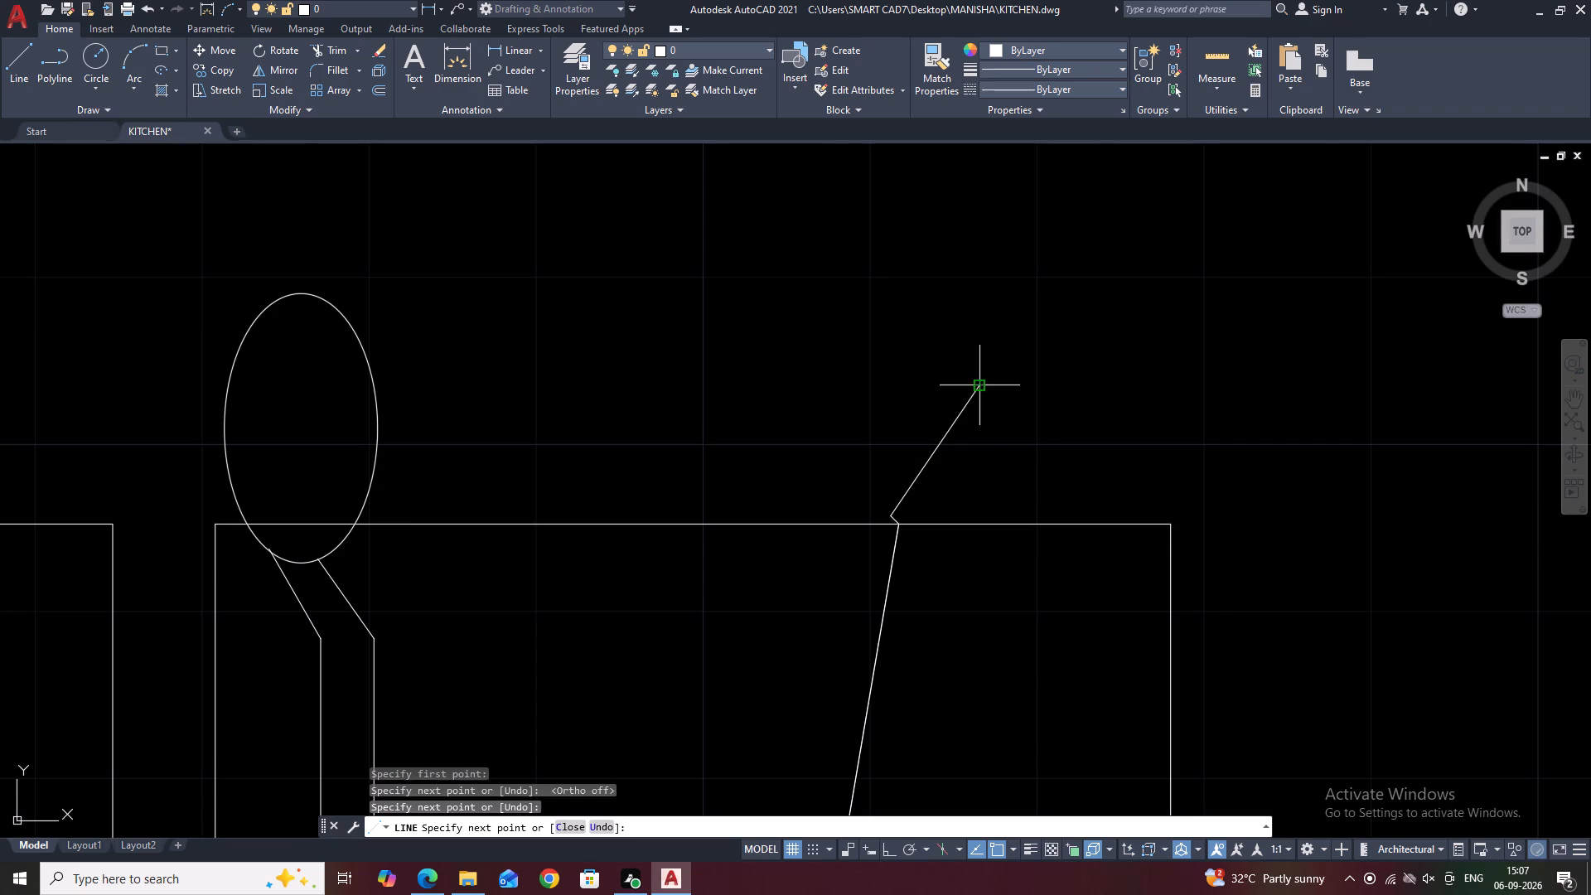
click(992, 402)
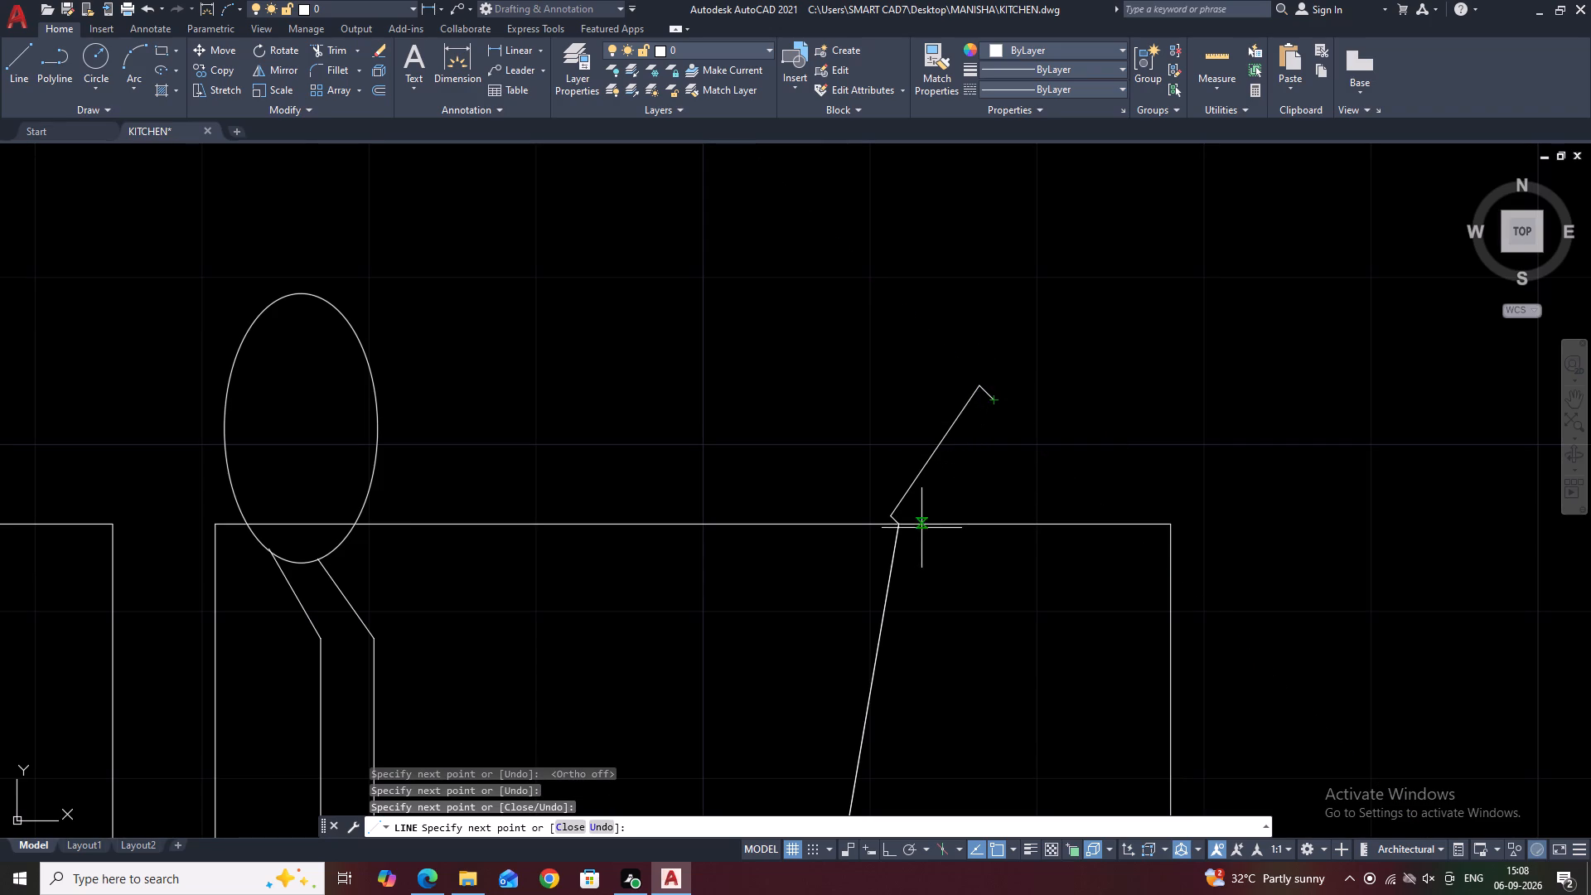
scroll(912, 530, up, 2)
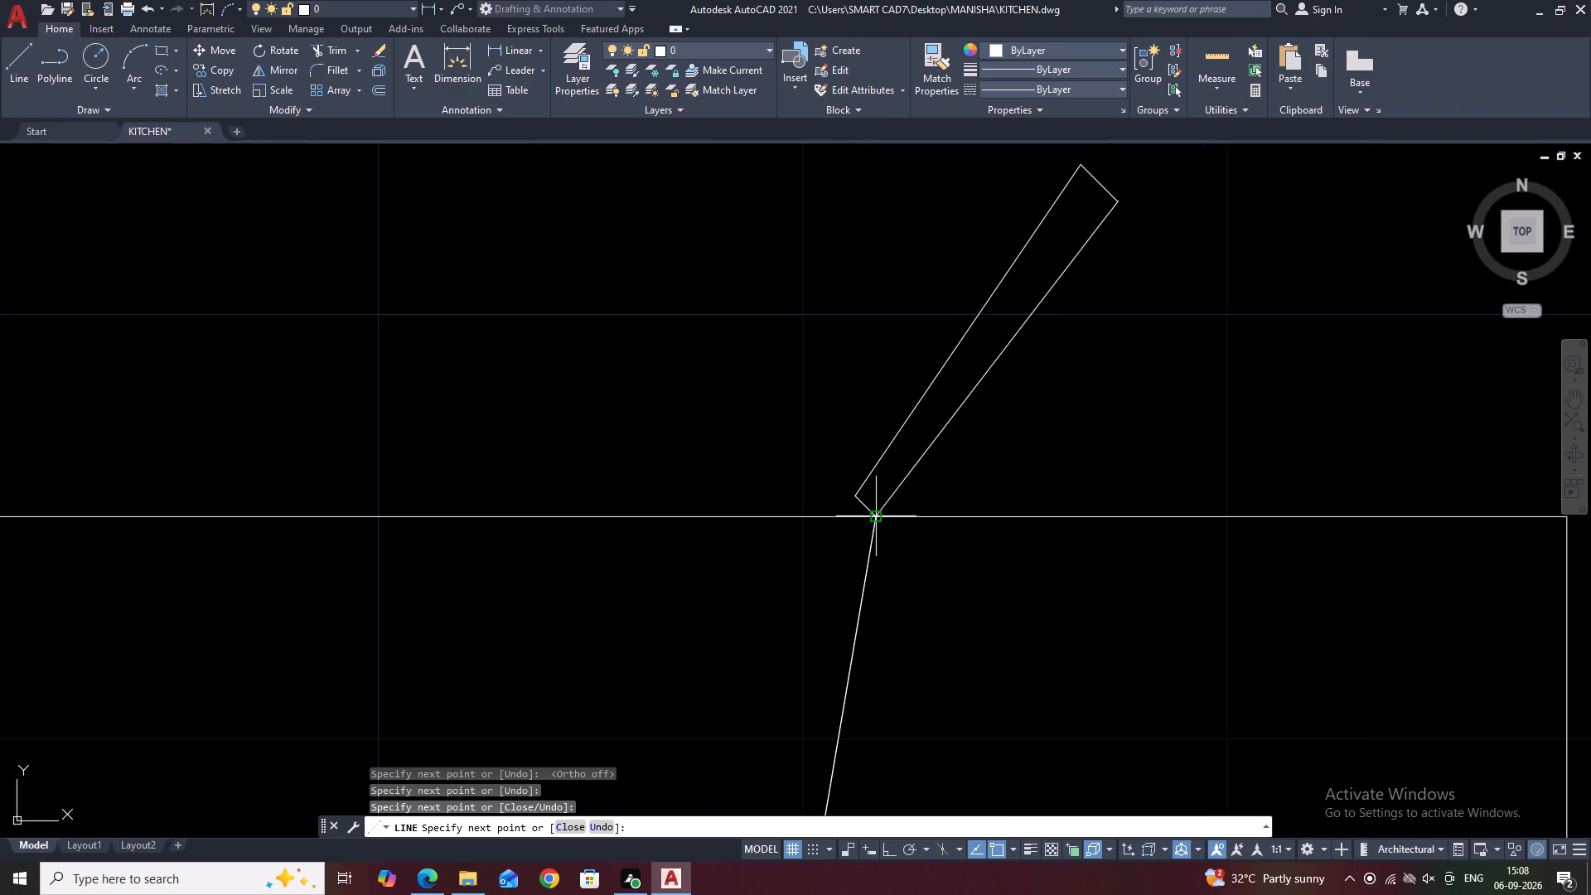
click(888, 531)
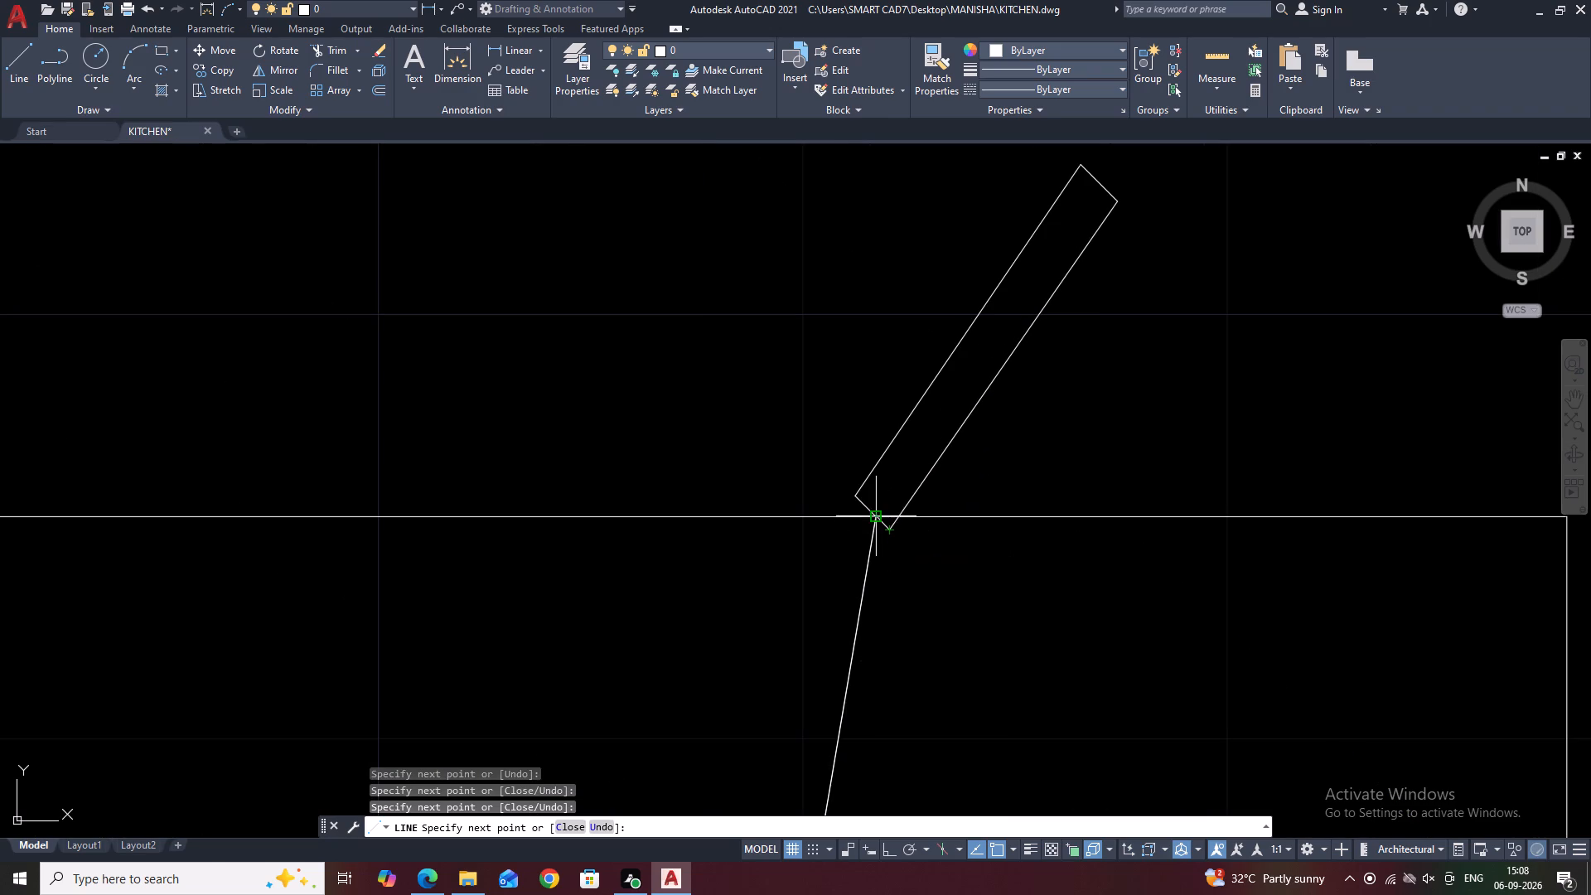
click(876, 519)
key(Escape)
Draw an upright rectangle slightly narrower than the containers, in the empty space to their right within the upper panel.
scroll(860, 428, down, 6)
middle_drag(1040, 409, 931, 432)
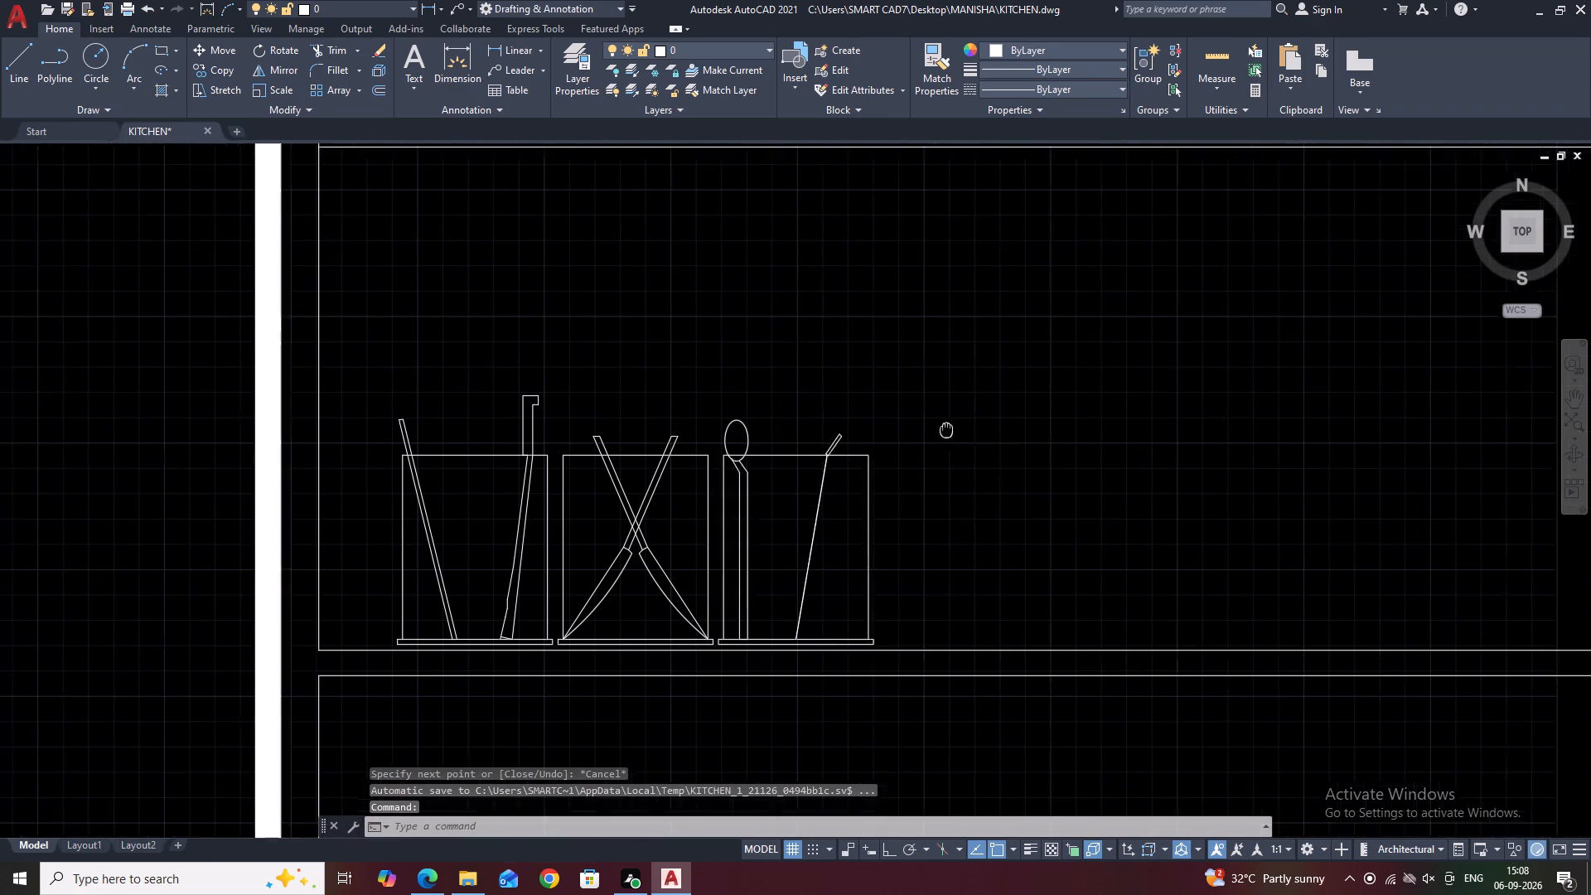
middle_drag(931, 432, 850, 443)
middle_drag(873, 530, 887, 489)
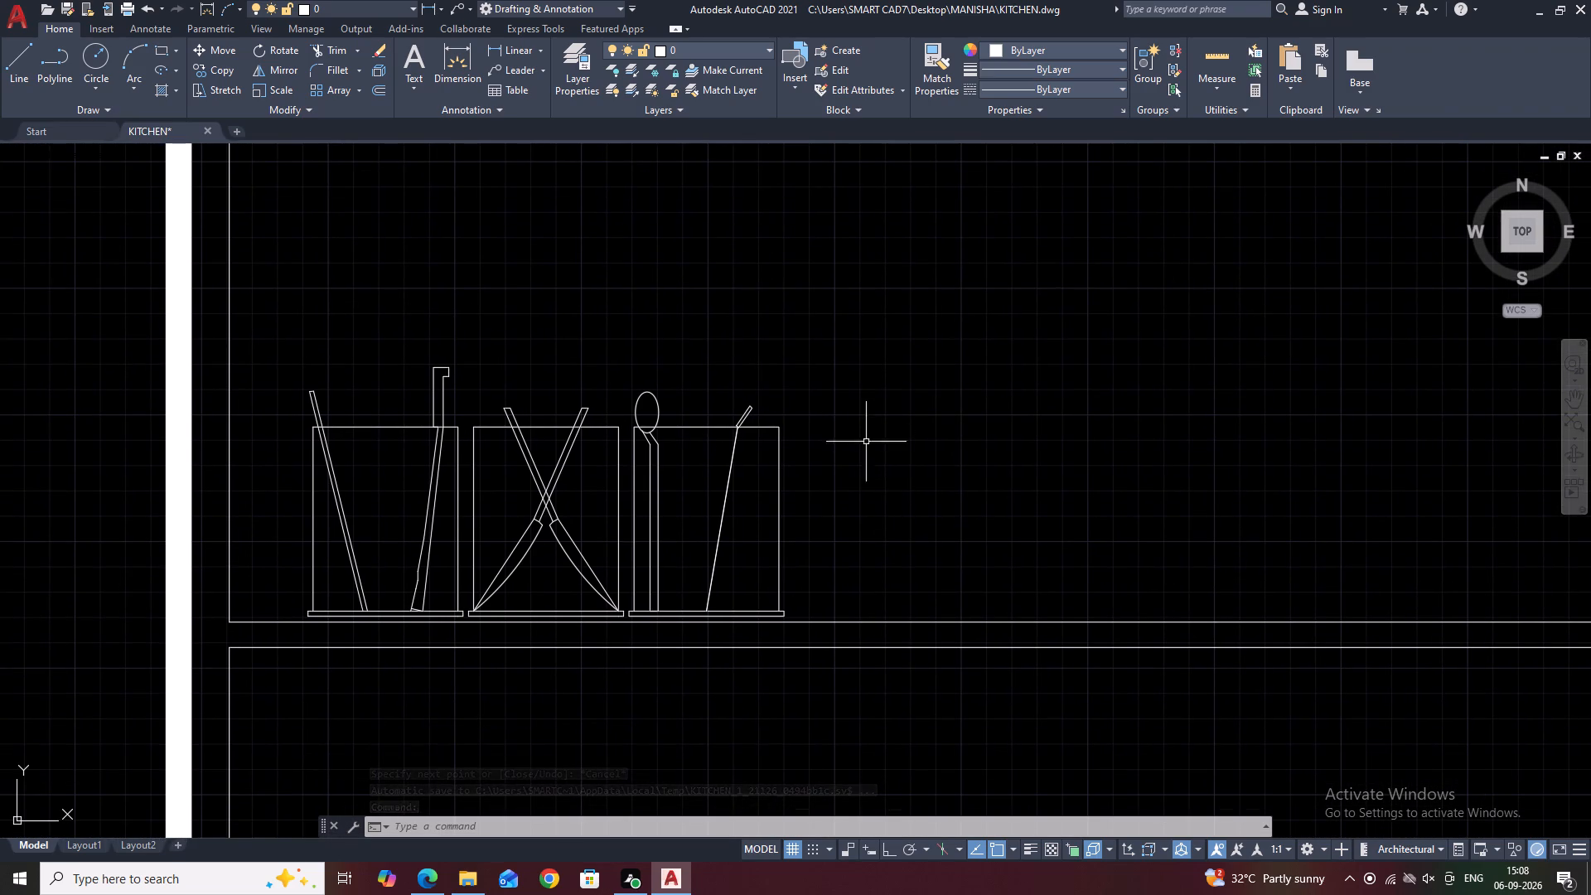
scroll(879, 445, down, 3)
middle_drag(1099, 445, 1055, 399)
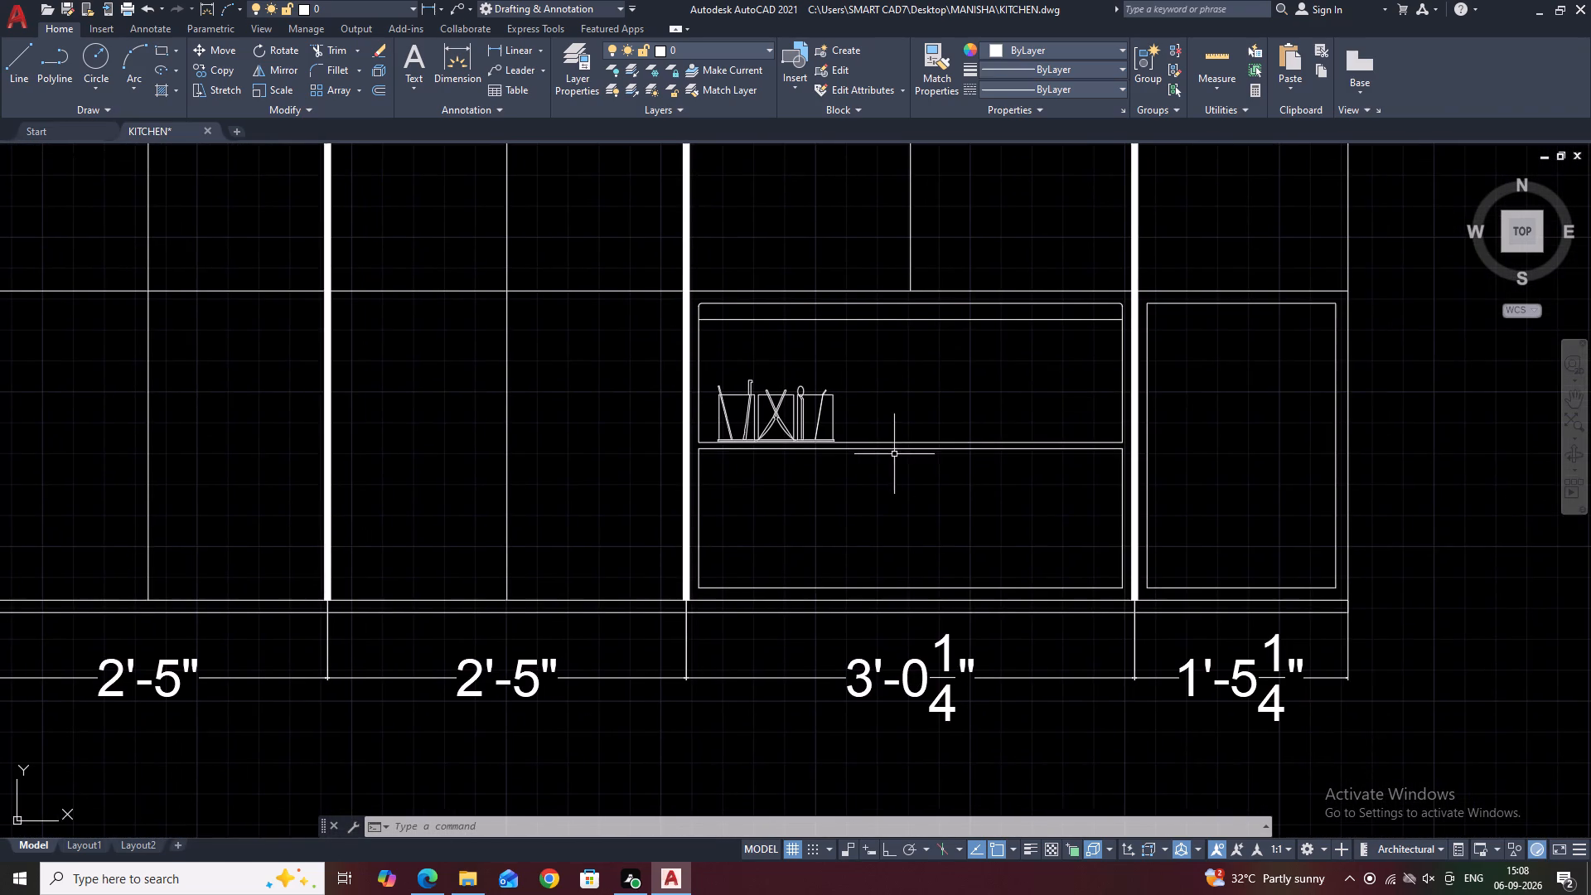
middle_drag(894, 454, 954, 466)
text(RE)
text(C)
key(space)
scroll(911, 434, up, 1)
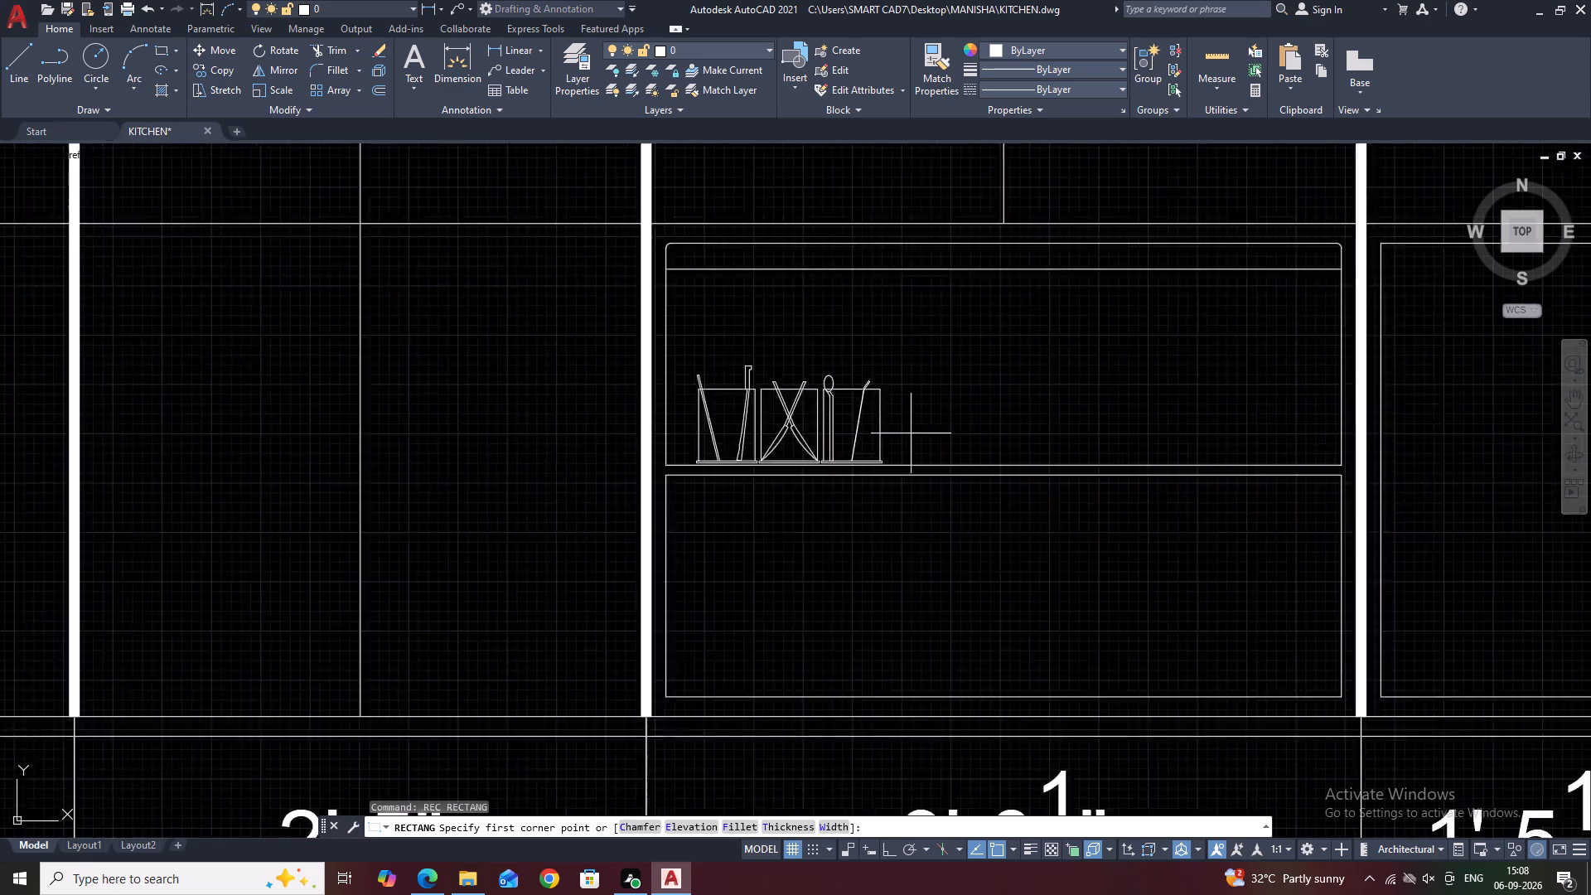
scroll(911, 433, up, 1)
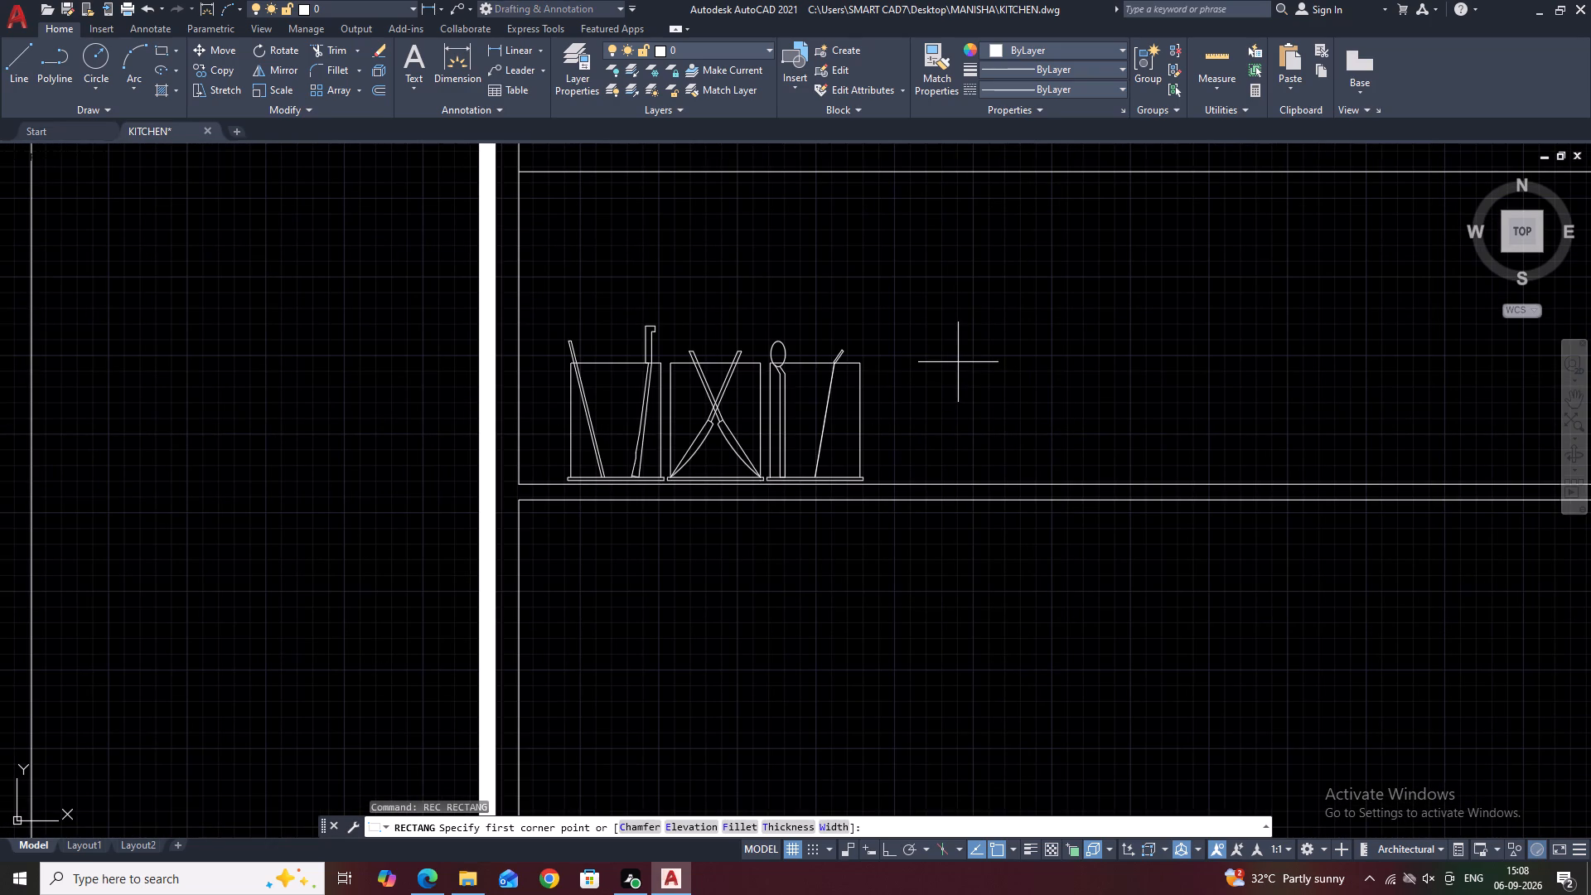
click(963, 360)
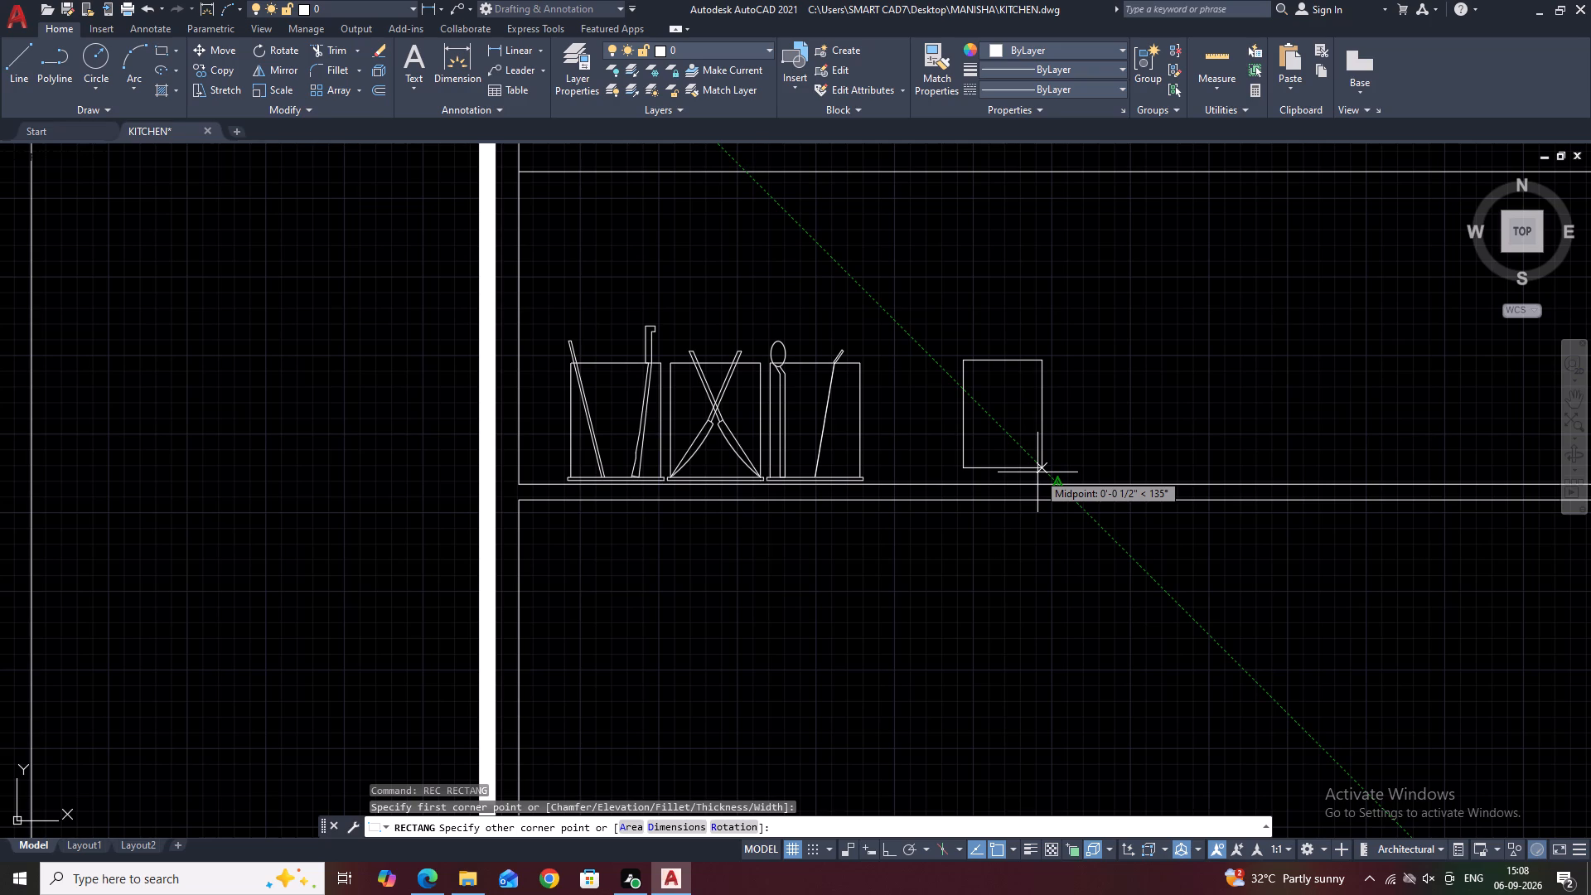
click(1037, 472)
Move the new rectangle right and down by its lower-left corner so it rests on the upper panel's bottom line.
scroll(1100, 408, down, 2)
middle_drag(1179, 398, 1044, 426)
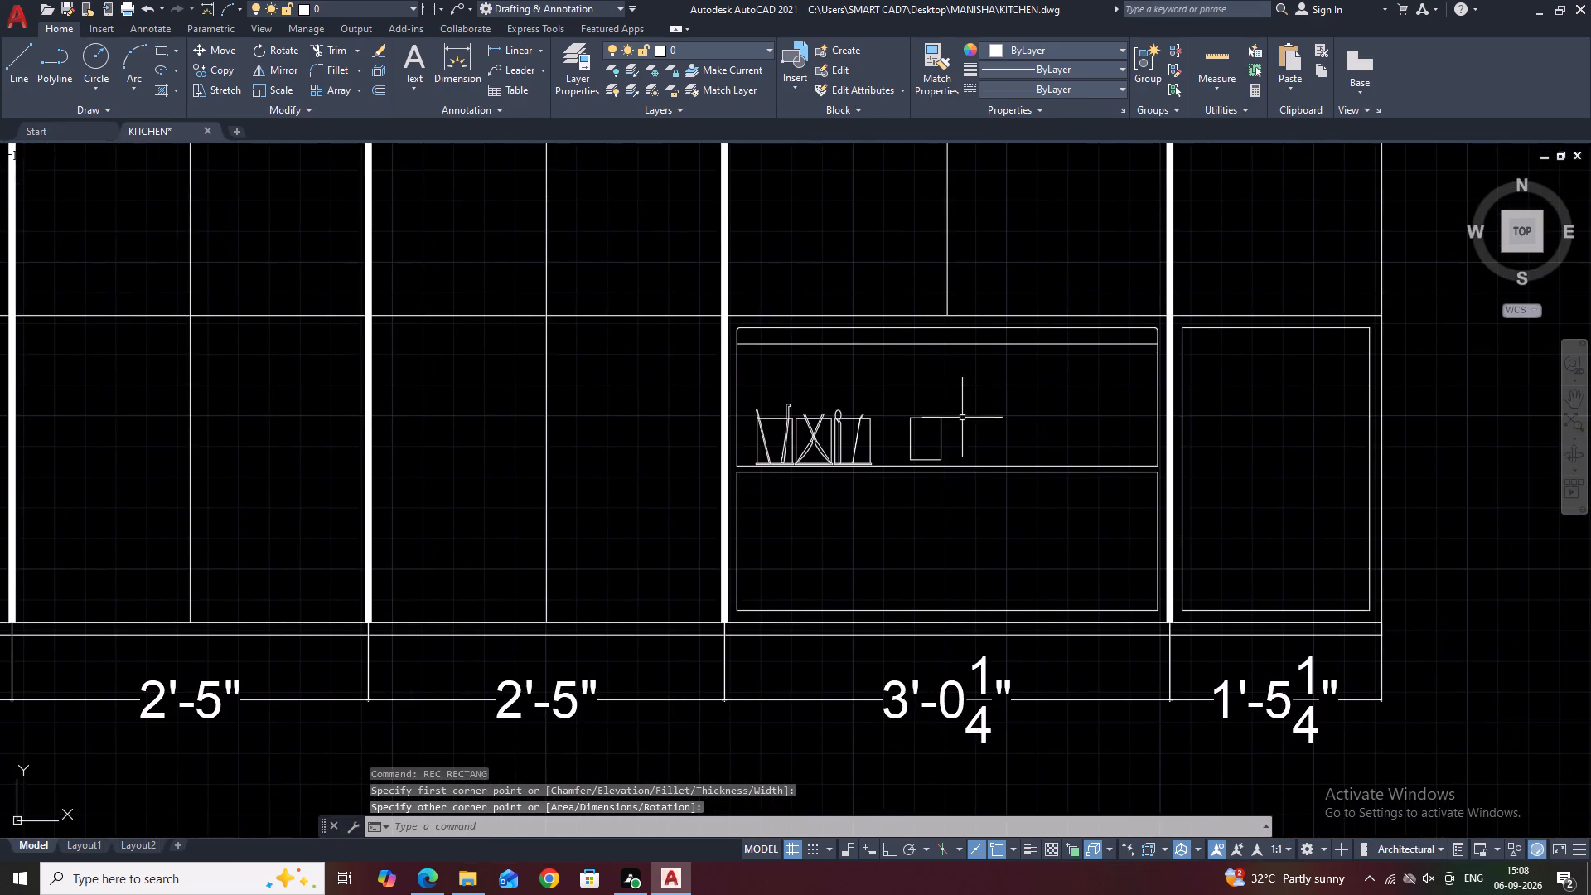
scroll(916, 435, up, 2)
drag(1120, 378, 1096, 393)
click(986, 426)
click(986, 416)
drag(962, 378, 960, 370)
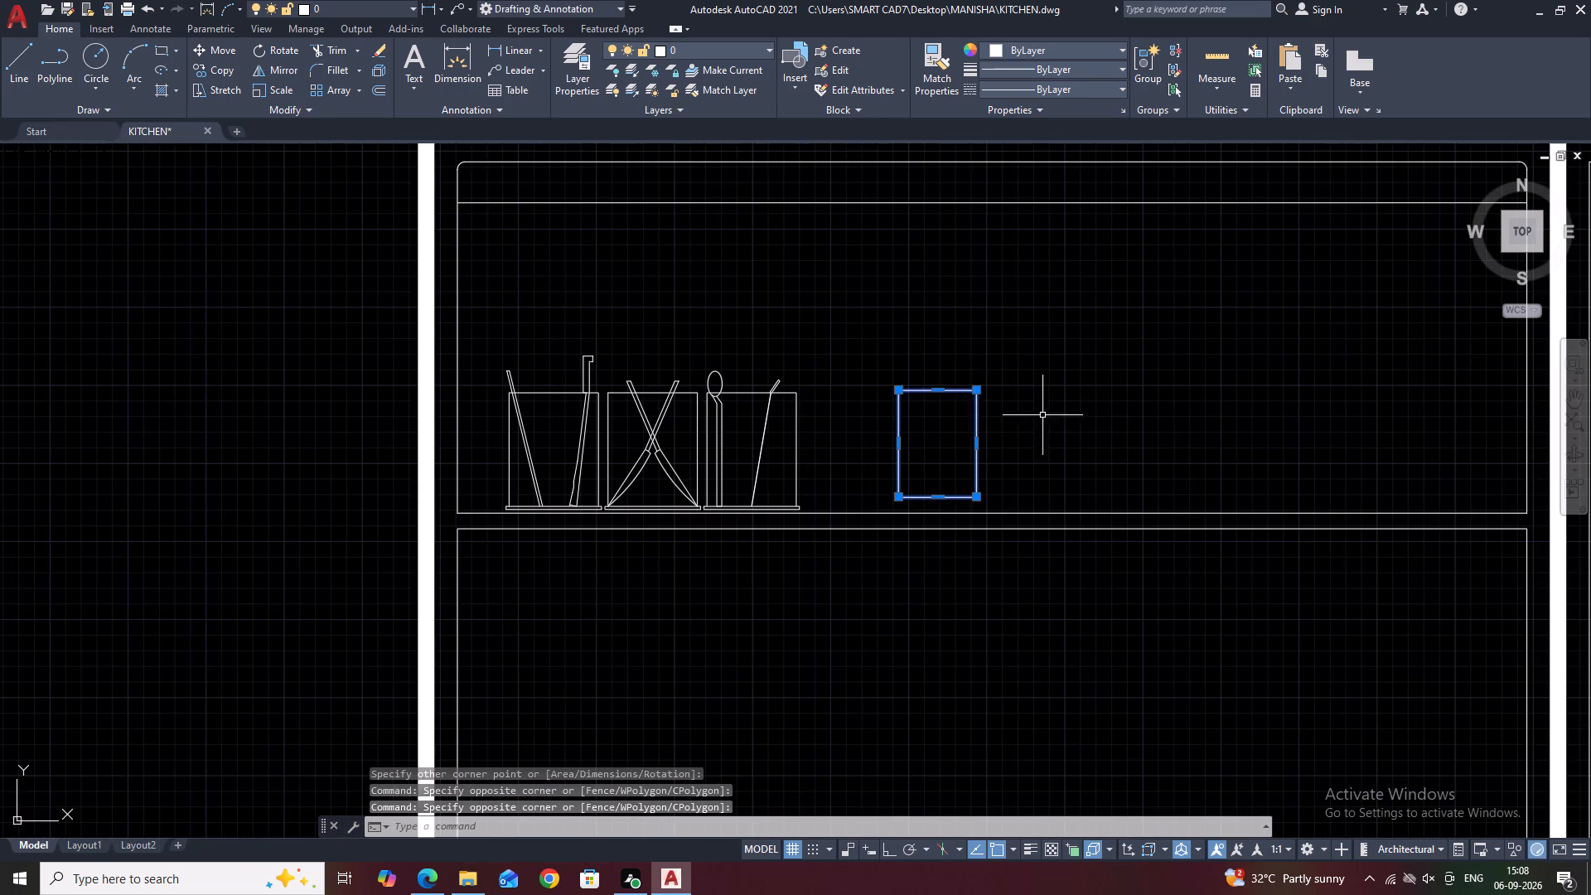
middle_drag(1103, 416, 907, 414)
key(m)
key(space)
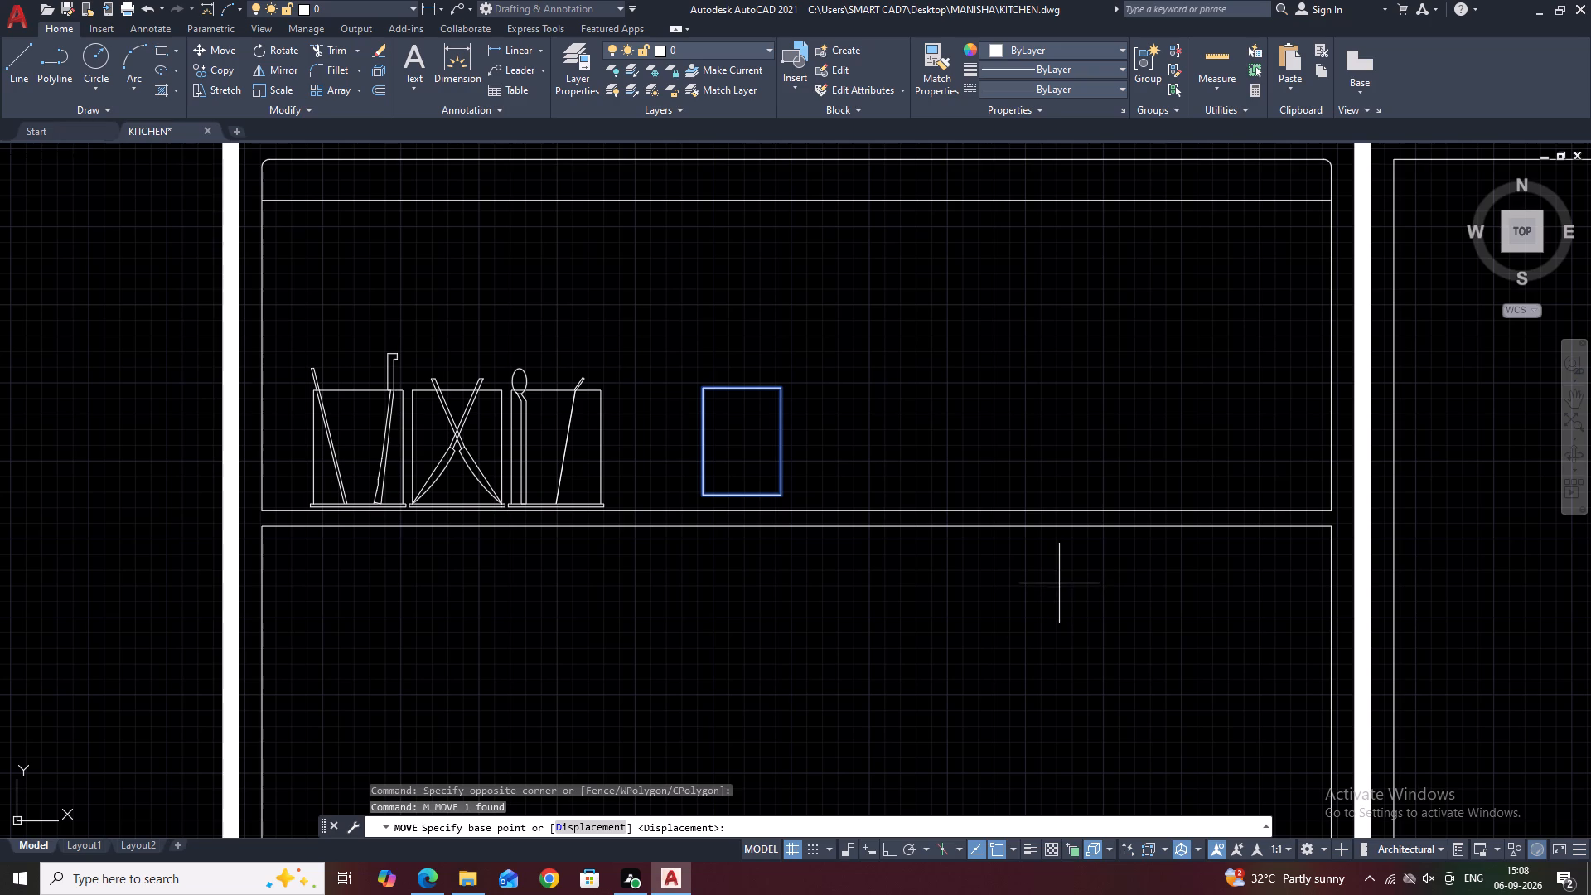
scroll(676, 495, up, 2)
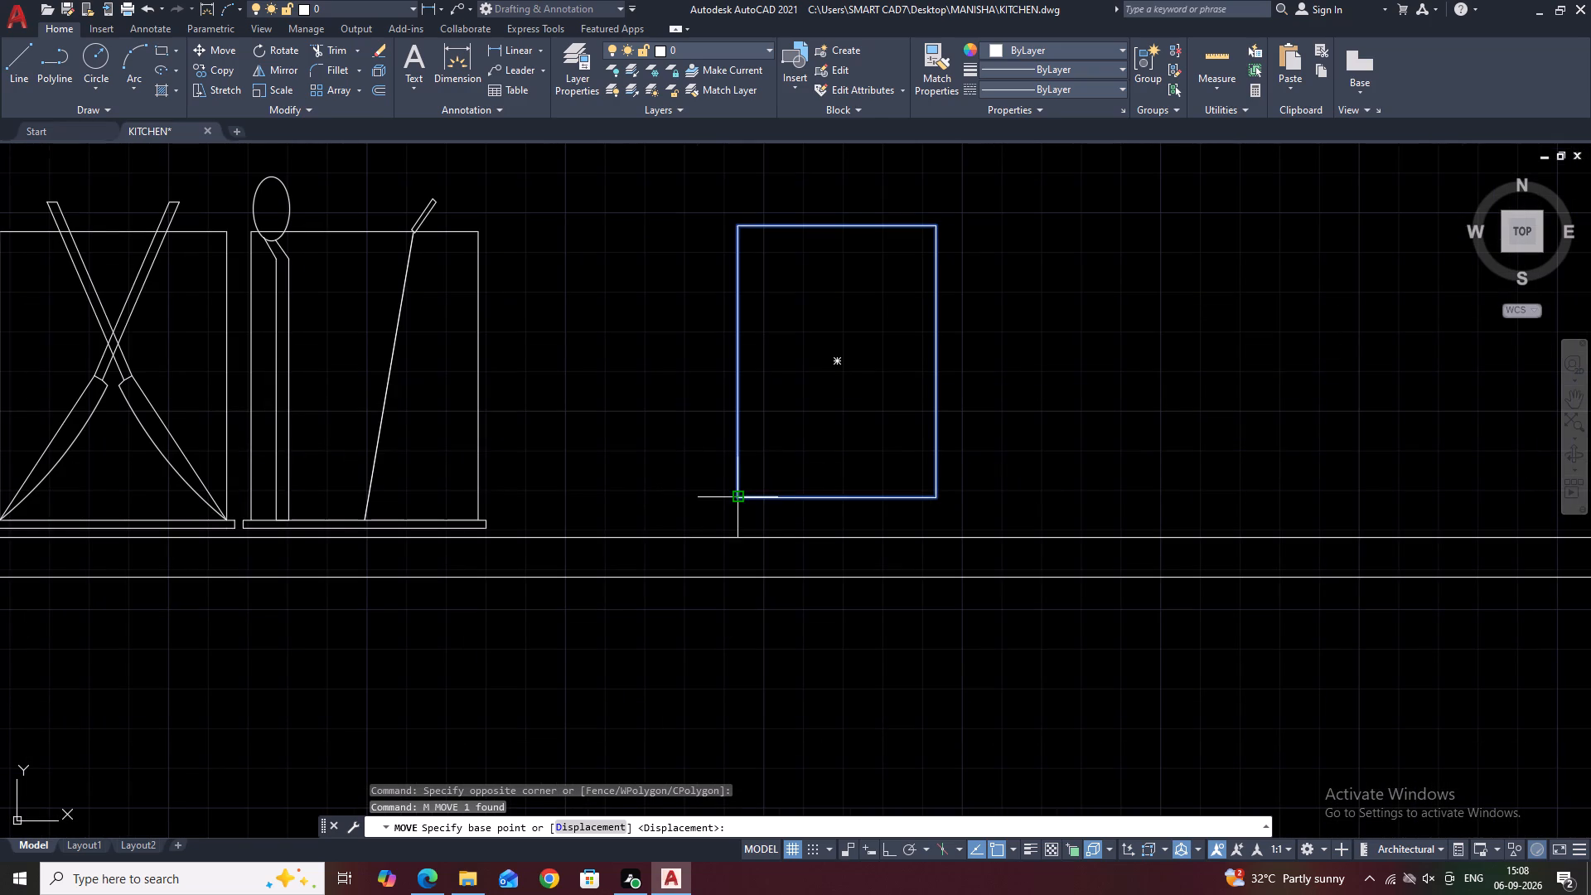
click(738, 494)
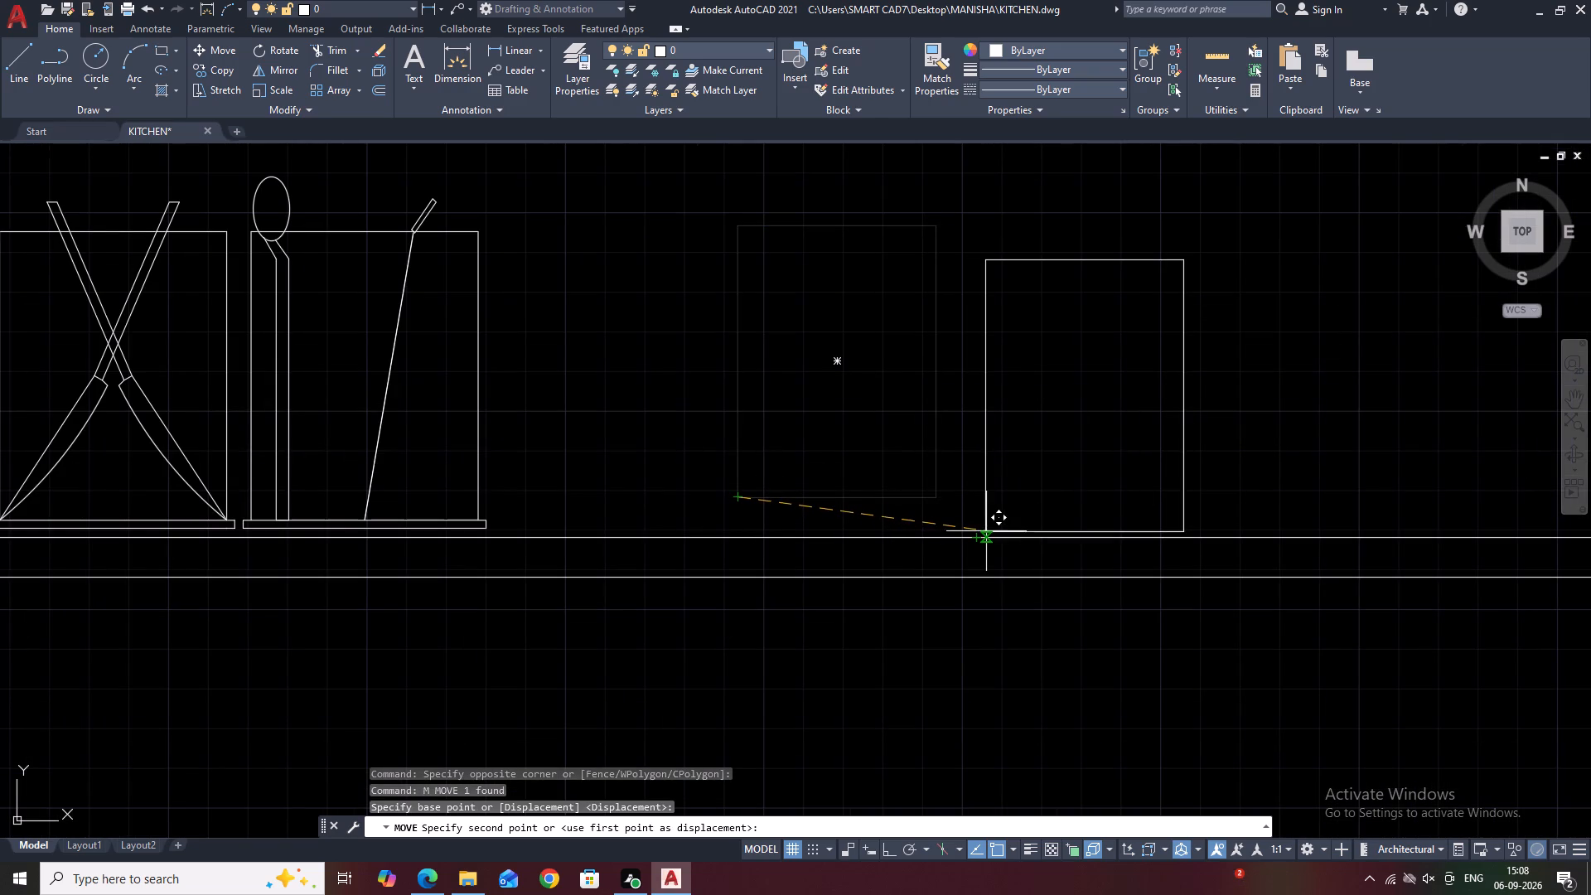
click(990, 531)
Scale the three containers with their utensils and bases up to roughly 1.5 times, from the first base's lower-left corner.
middle_drag(1216, 417, 930, 496)
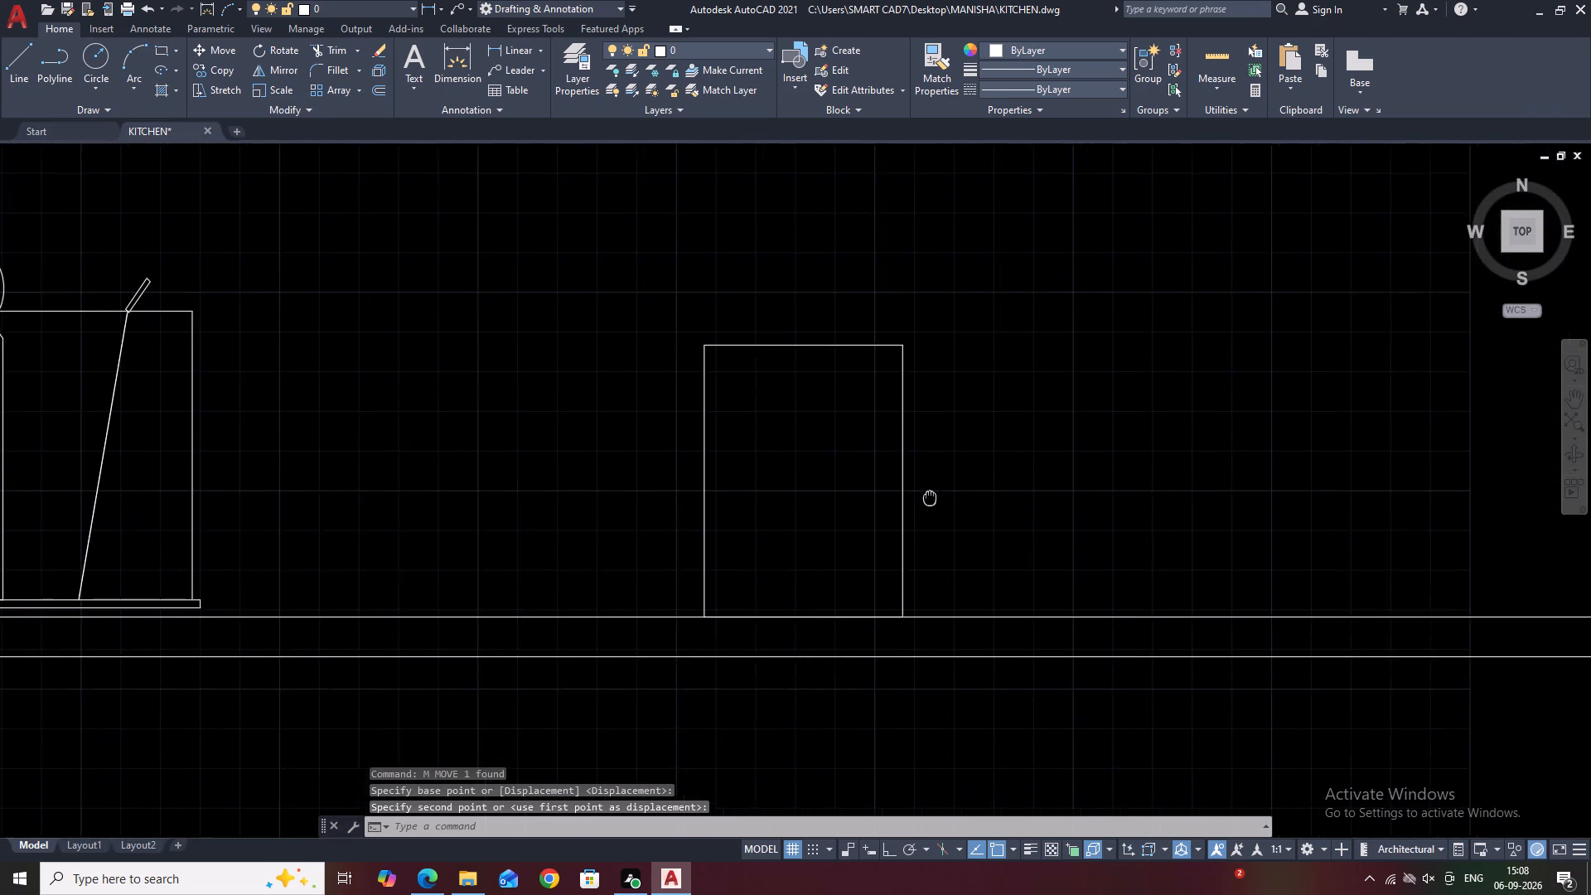
middle_drag(930, 496, 928, 498)
scroll(931, 499, down, 3)
scroll(586, 459, up, 2)
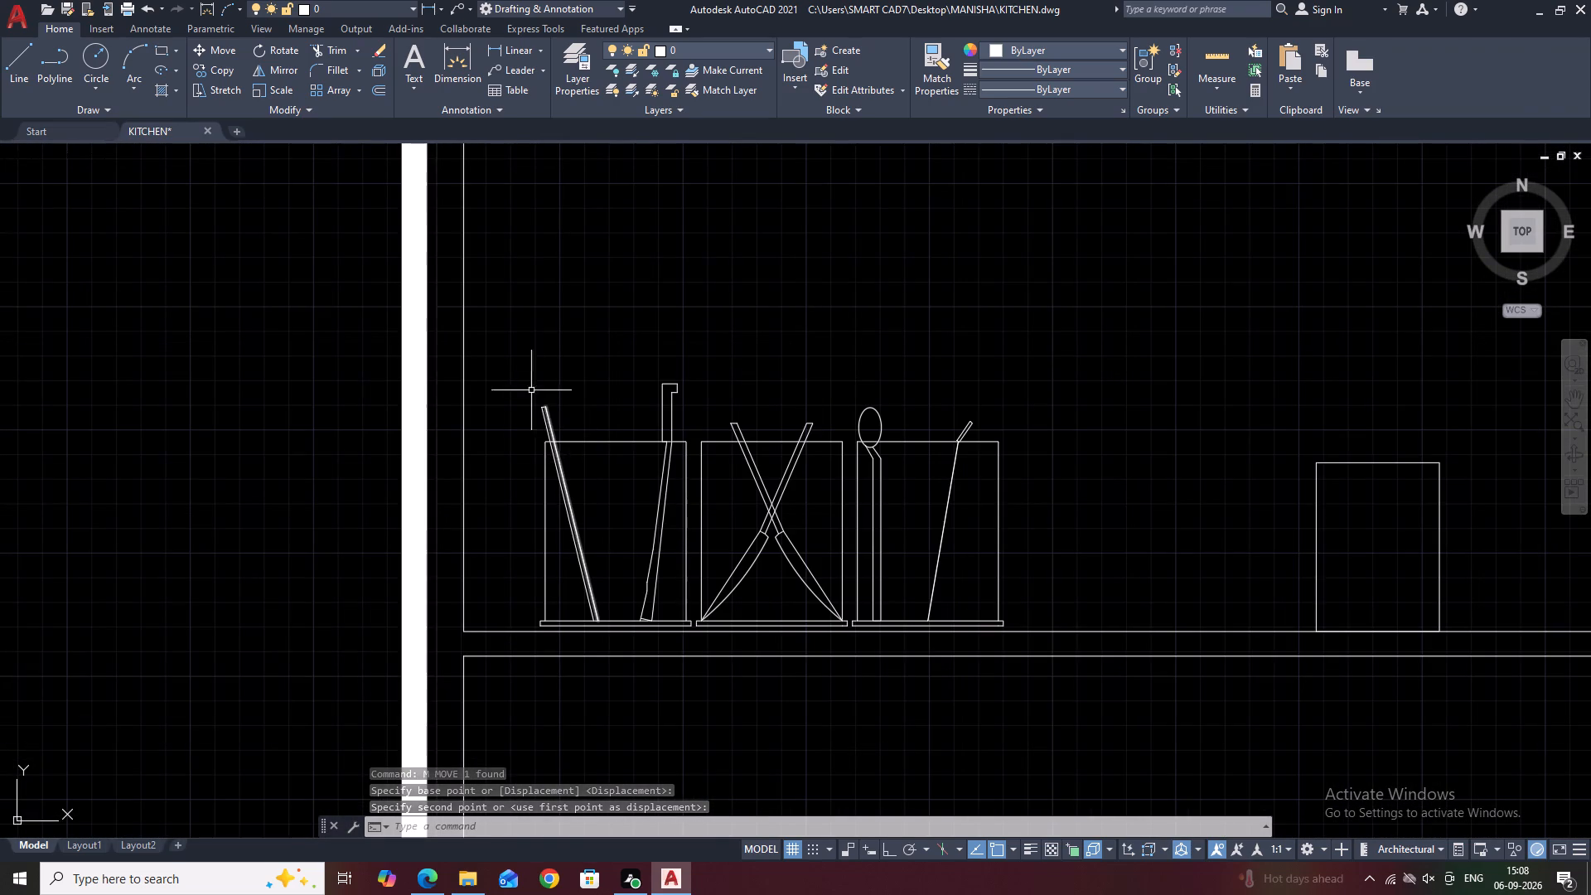
drag(513, 361, 521, 374)
click(1017, 642)
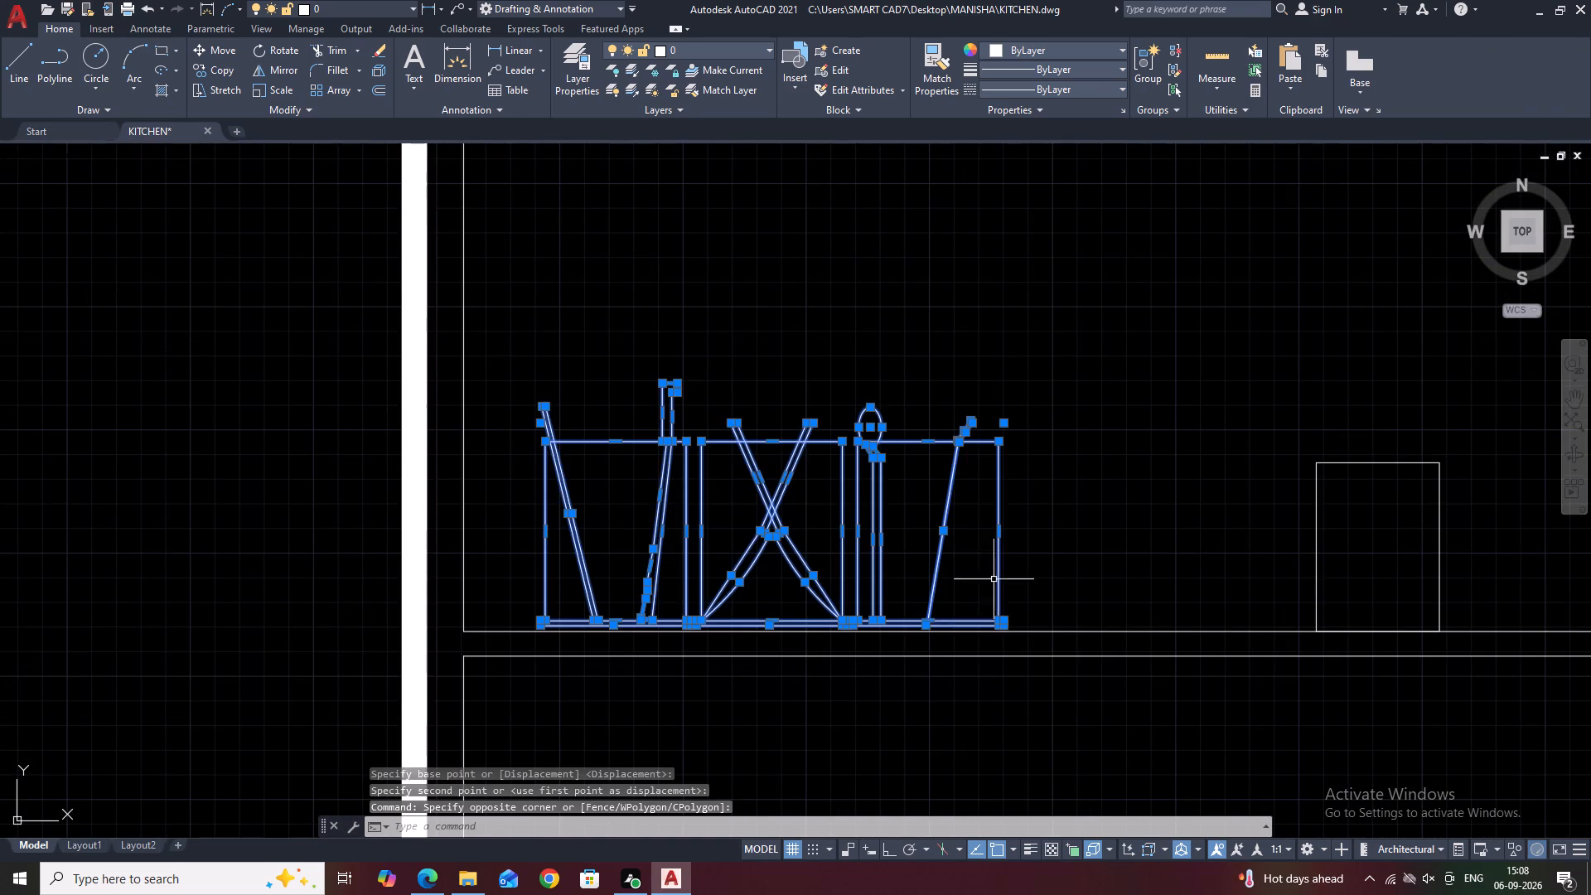
middle_drag(1047, 611, 1153, 625)
text(SC)
key(space)
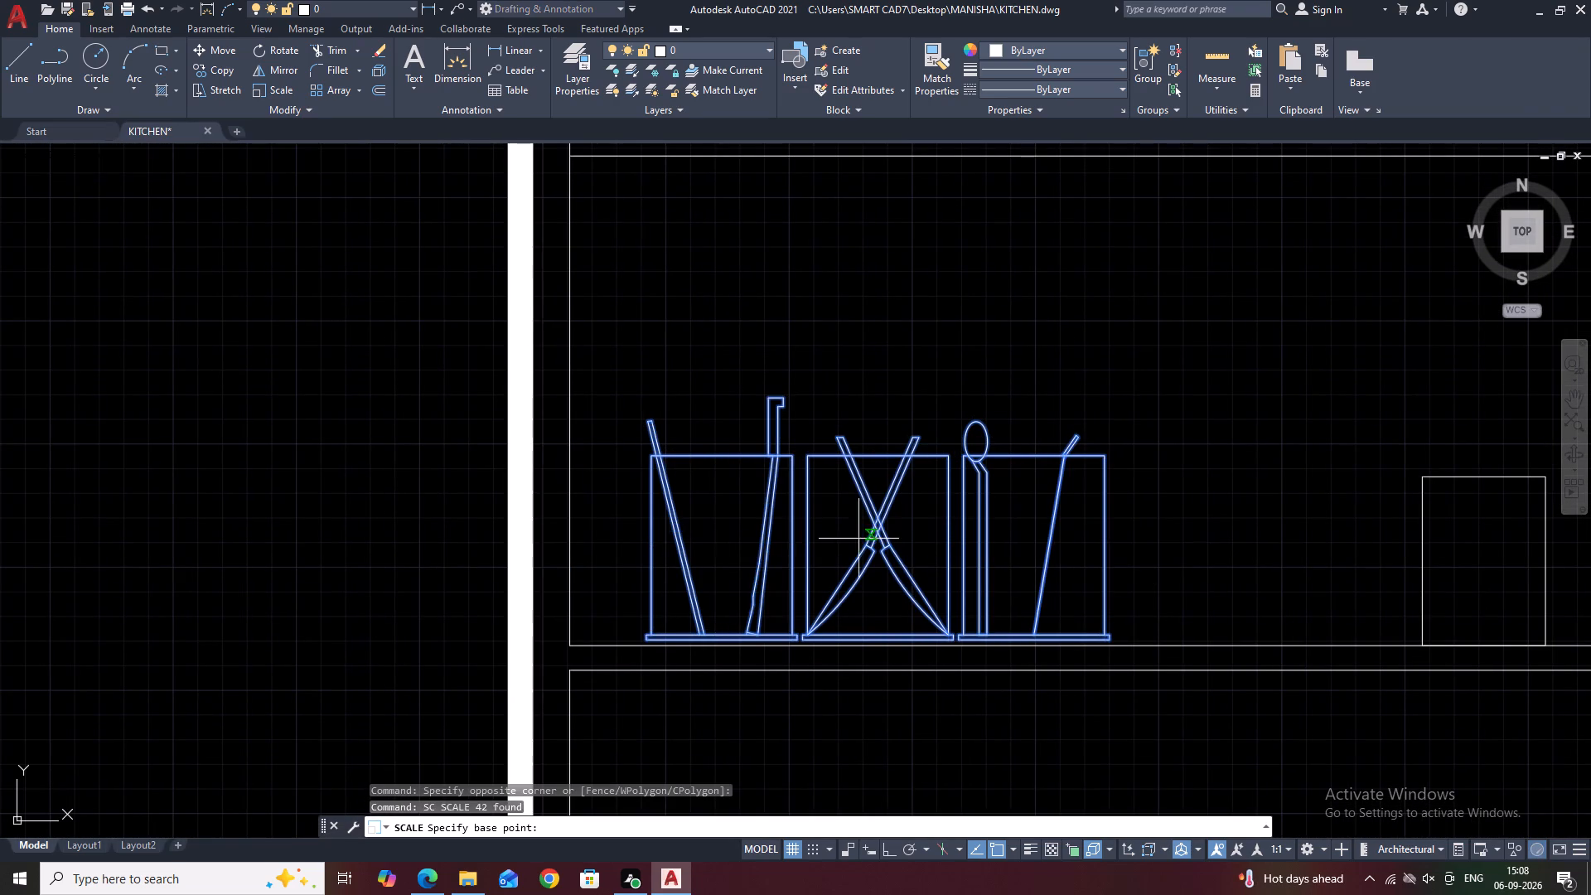
click(650, 642)
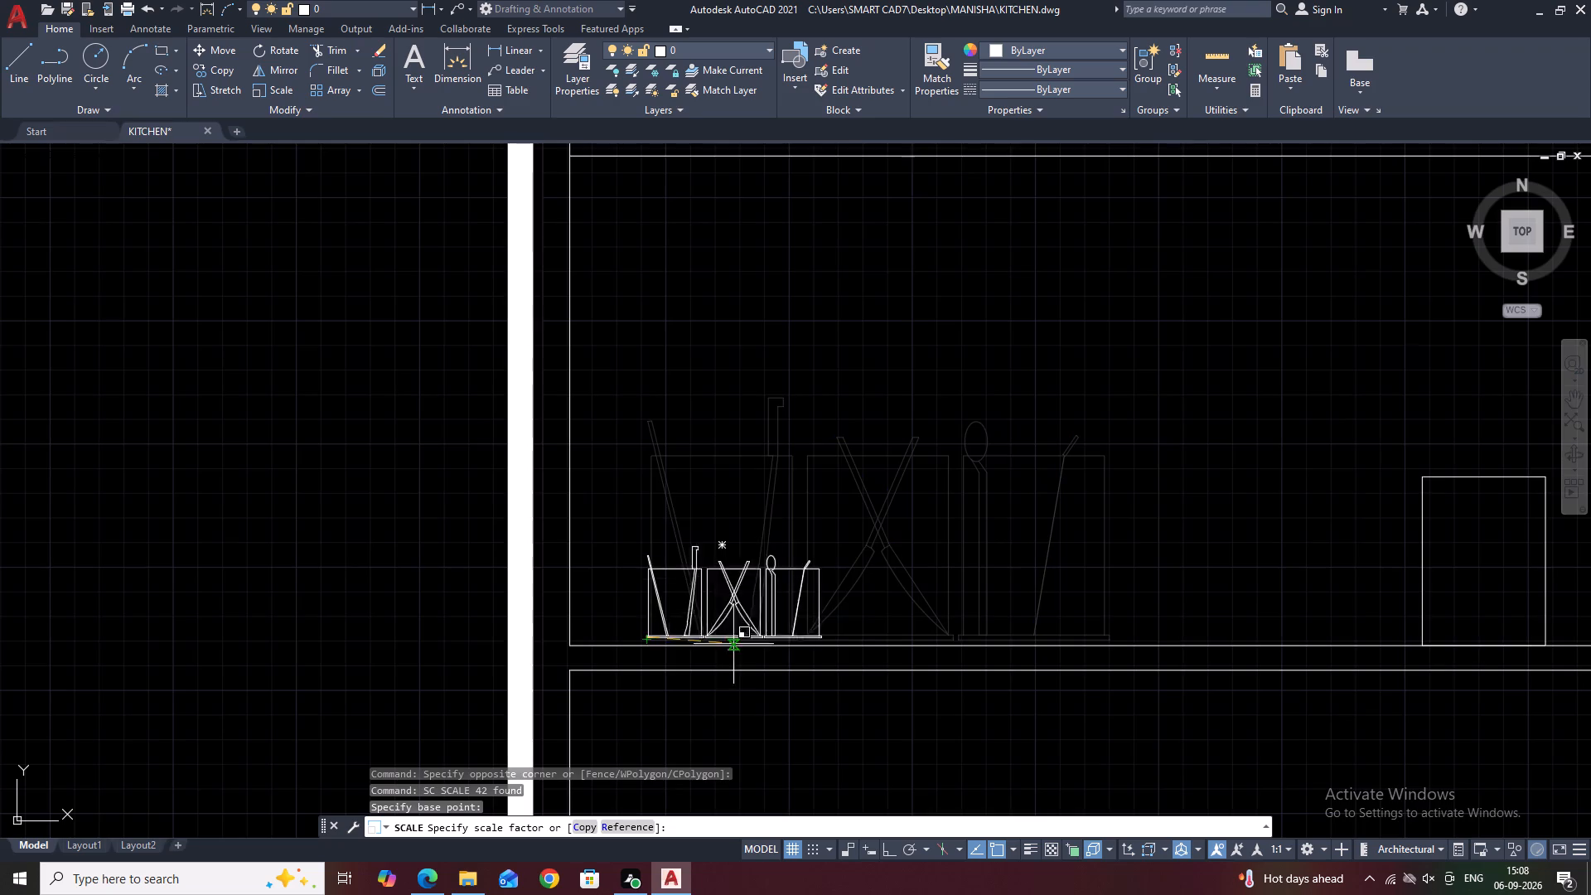
scroll(812, 642, down, 2)
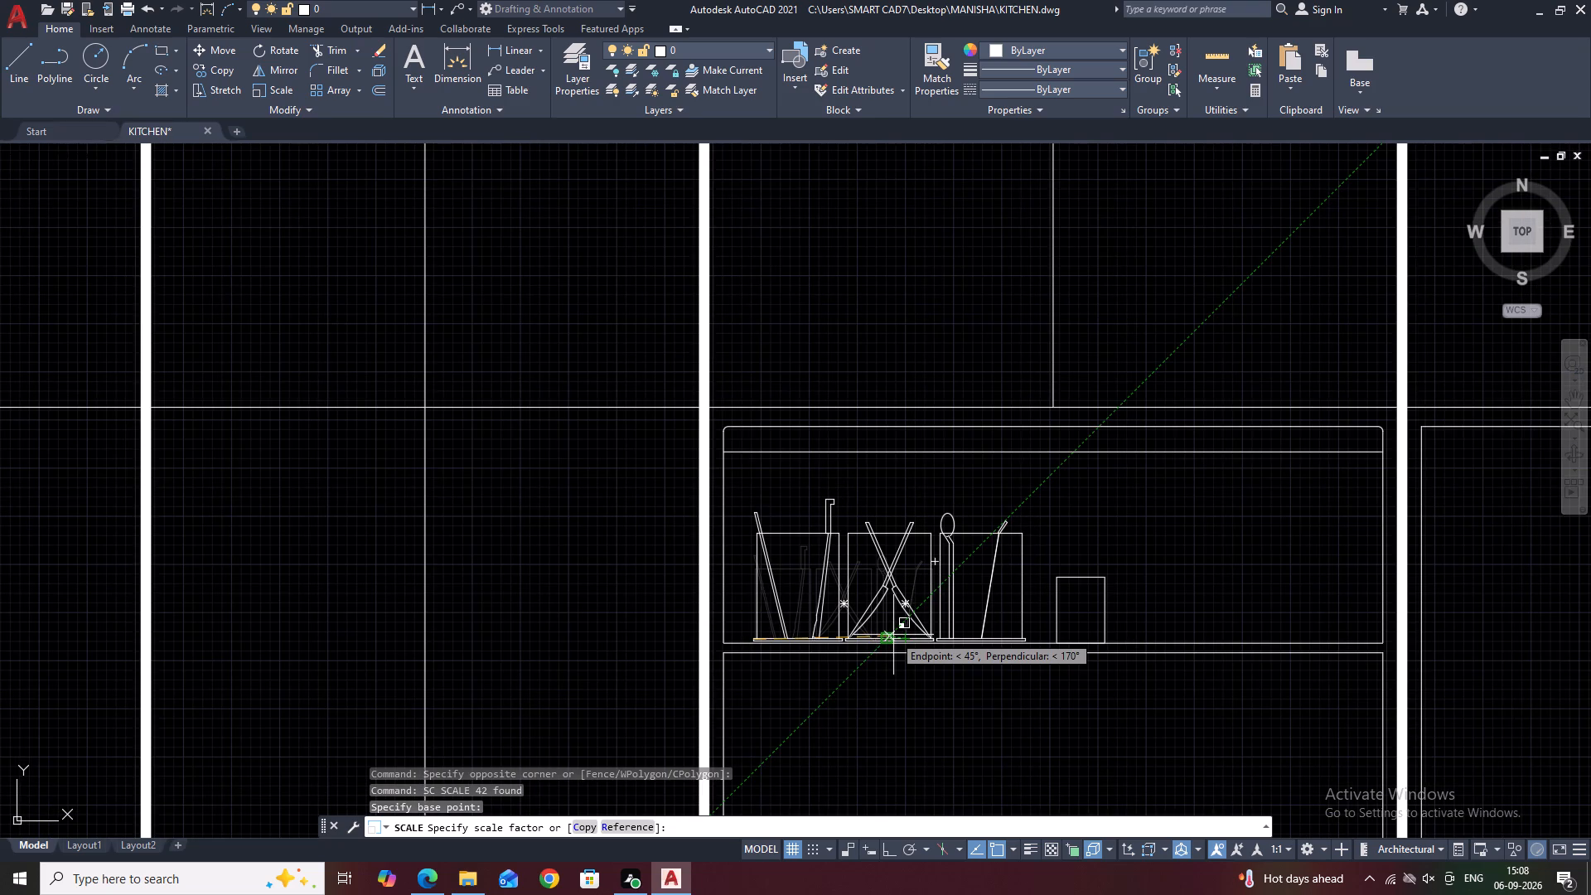
click(893, 635)
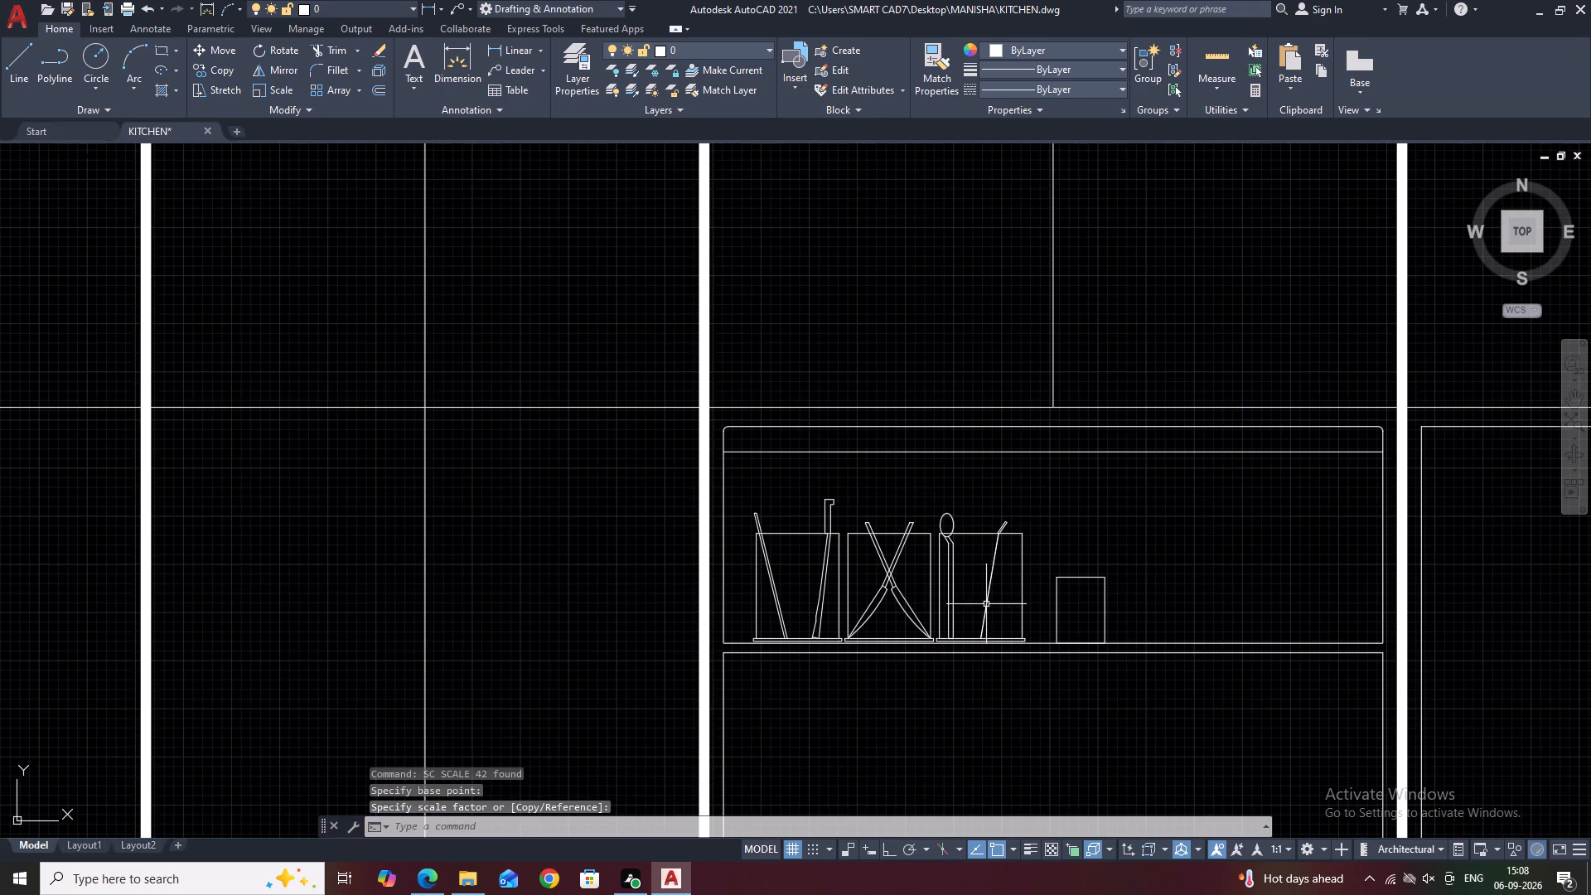
Stretch the plain rectangle's top edge up level with the utensil containers' tops and its right edge slightly outward.
middle_drag(1130, 593, 1120, 549)
scroll(1099, 589, up, 2)
click(1134, 494)
drag(1081, 412, 1076, 403)
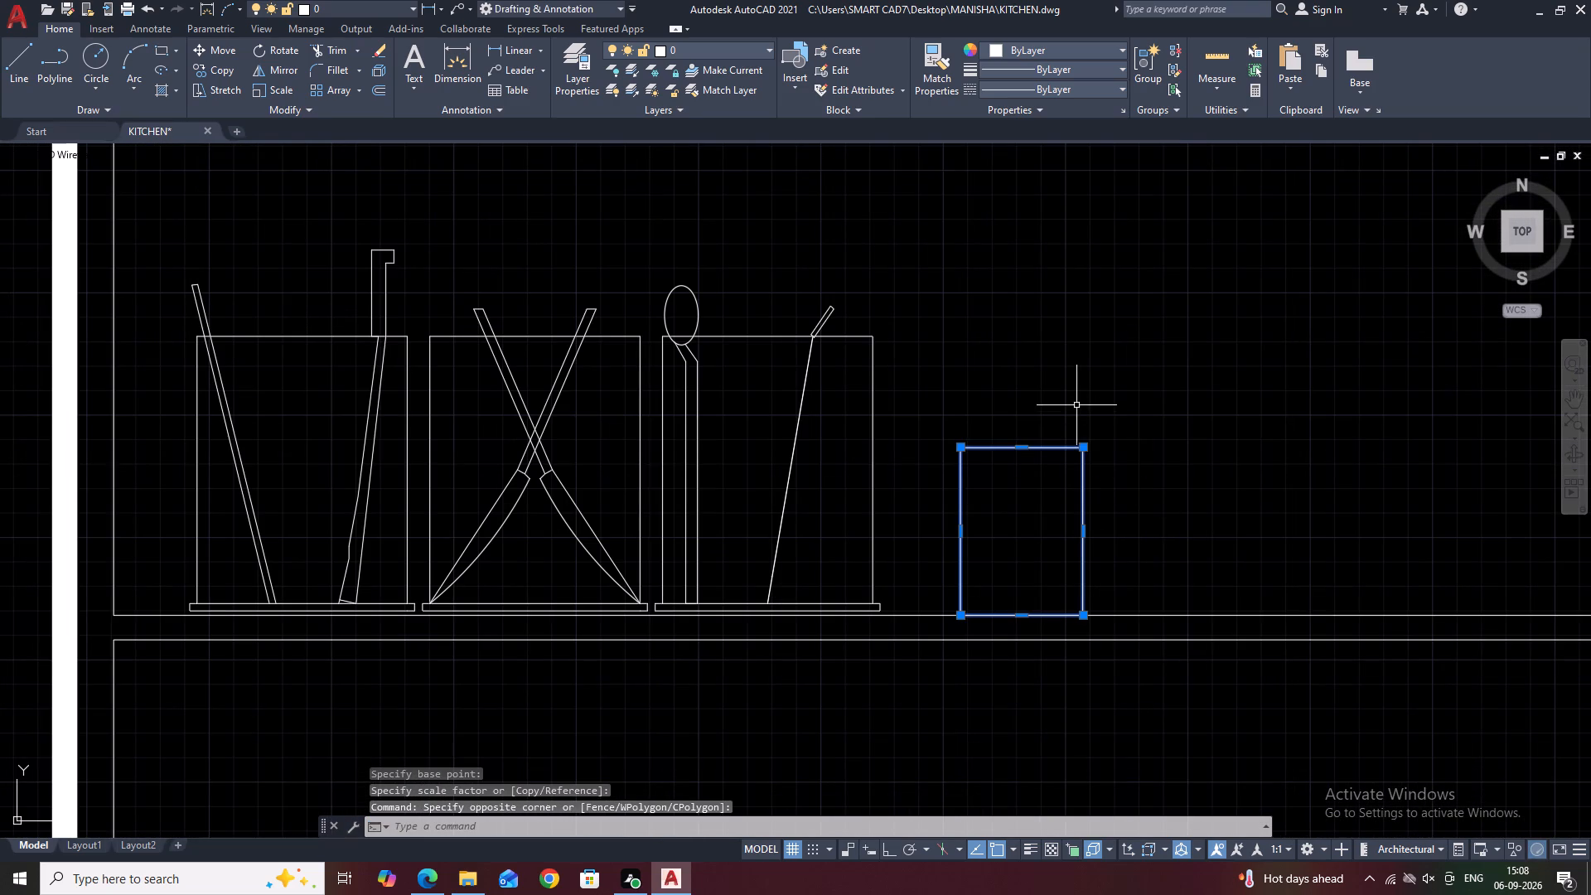
middle_drag(1134, 464, 1015, 592)
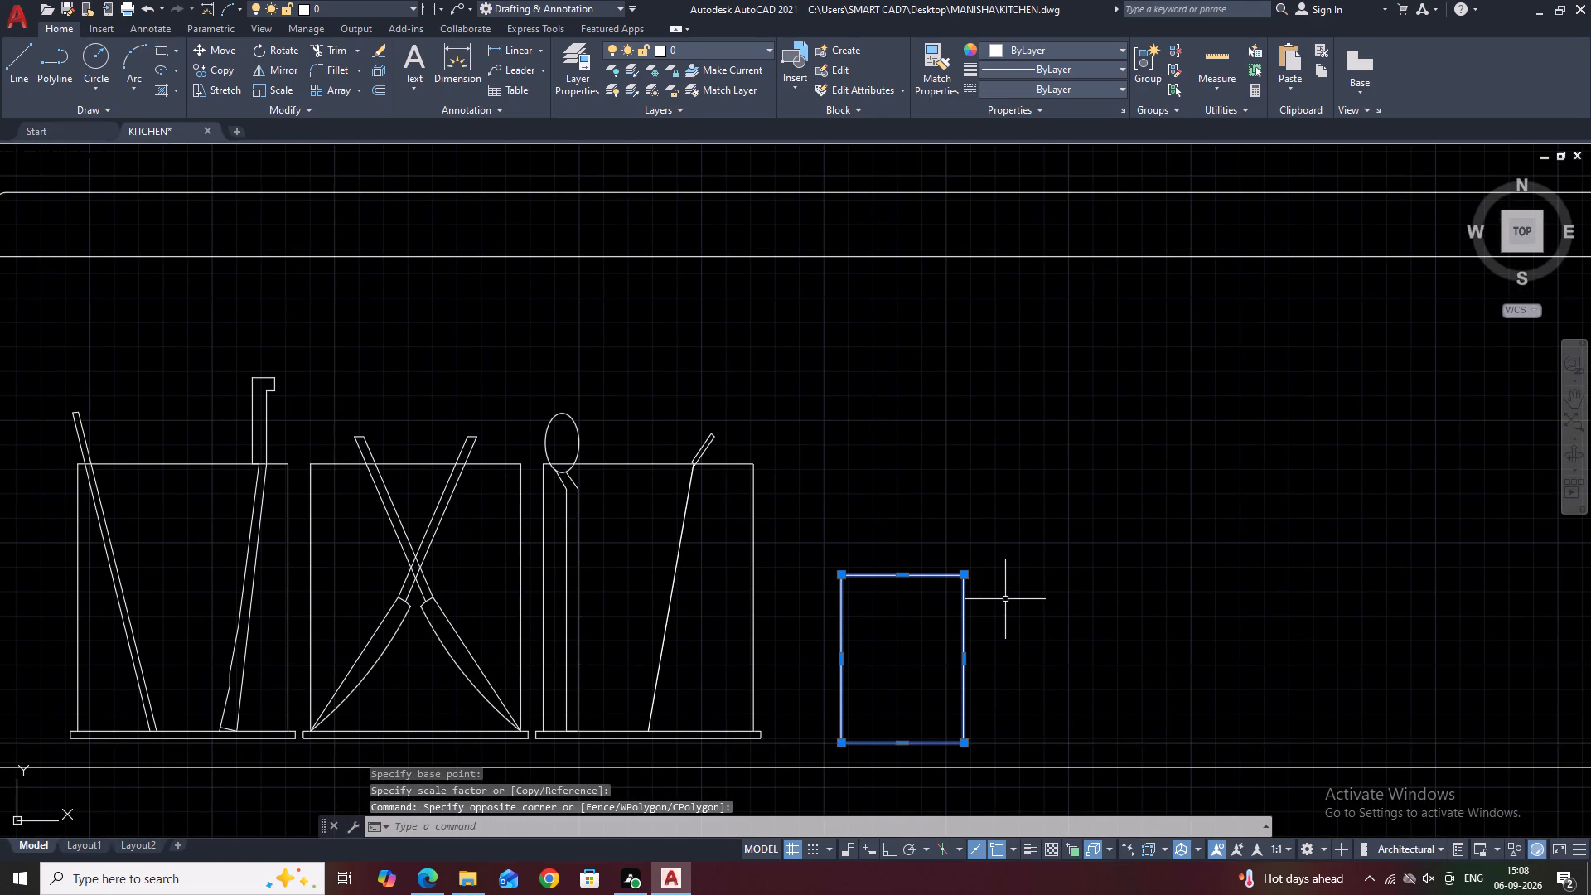
click(903, 573)
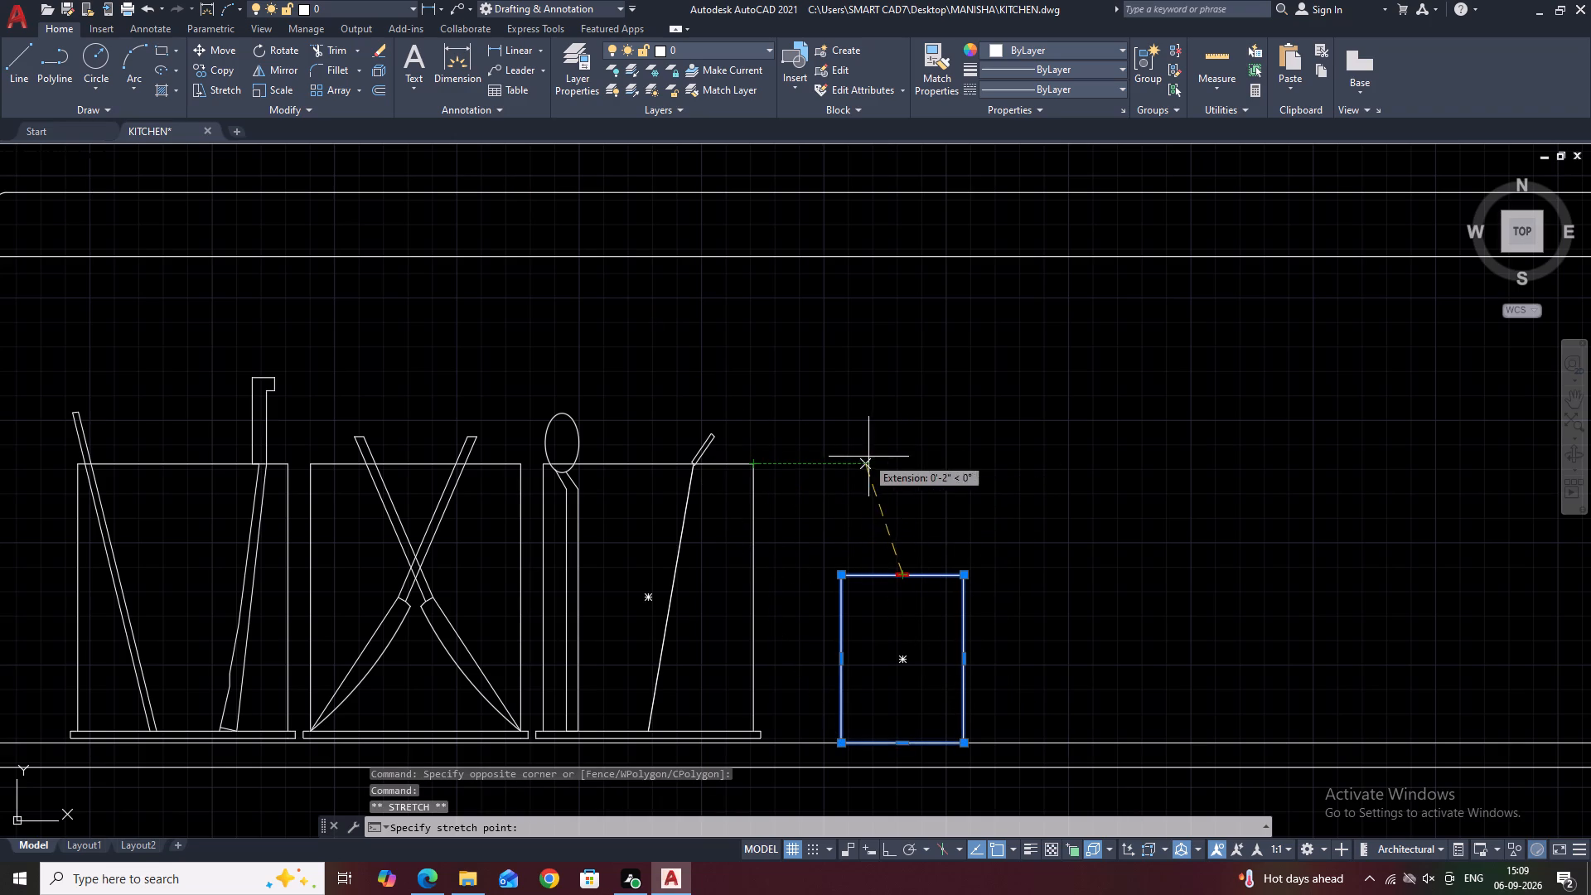
click(901, 464)
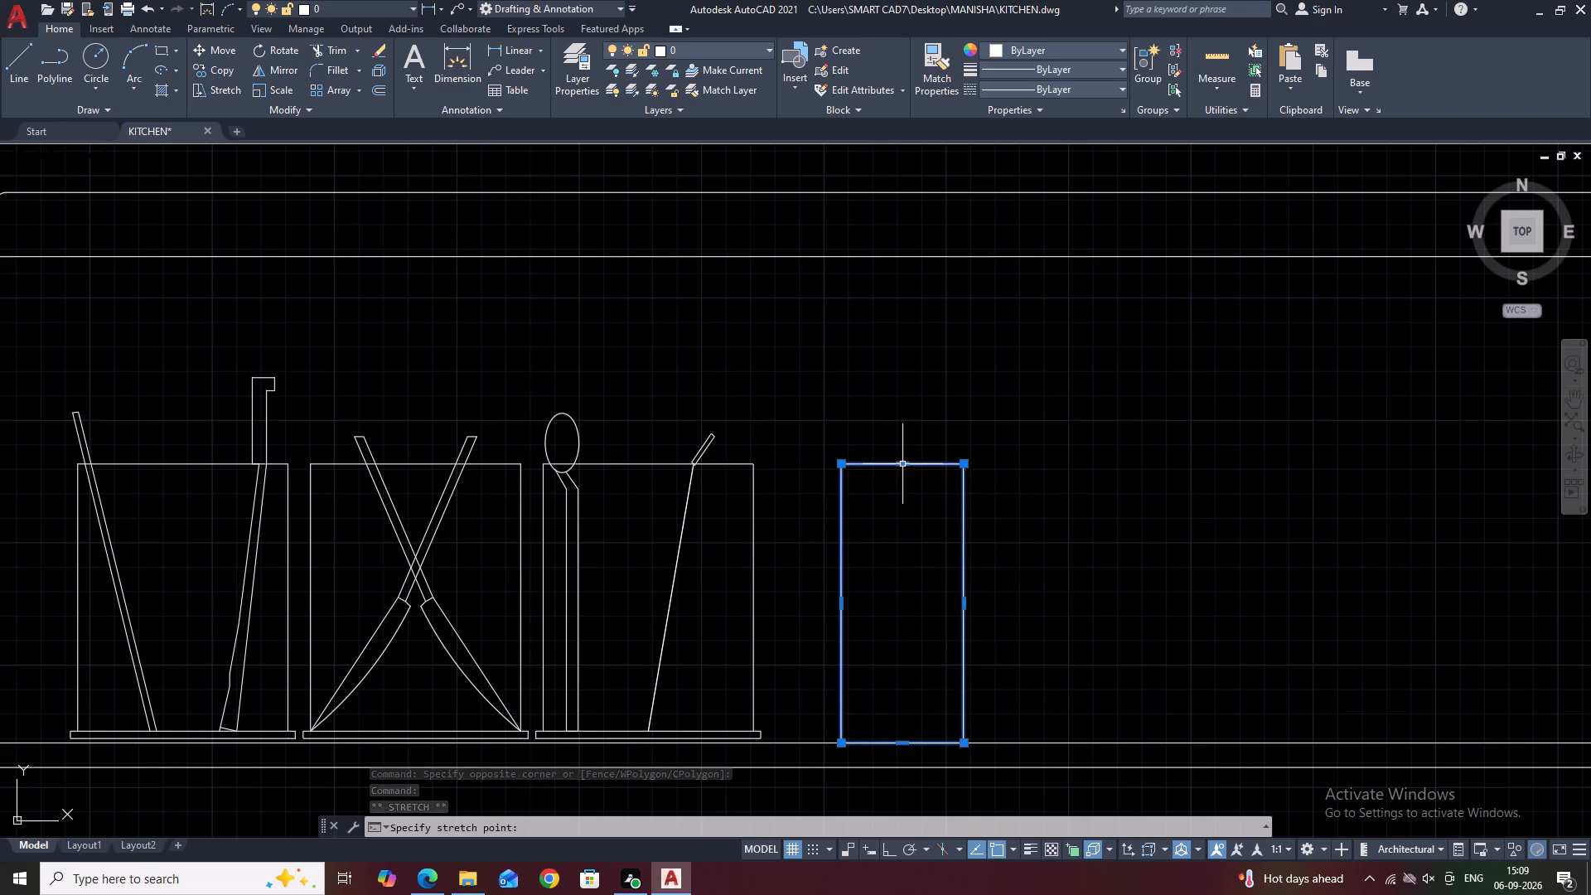
middle_drag(999, 503, 966, 430)
click(933, 529)
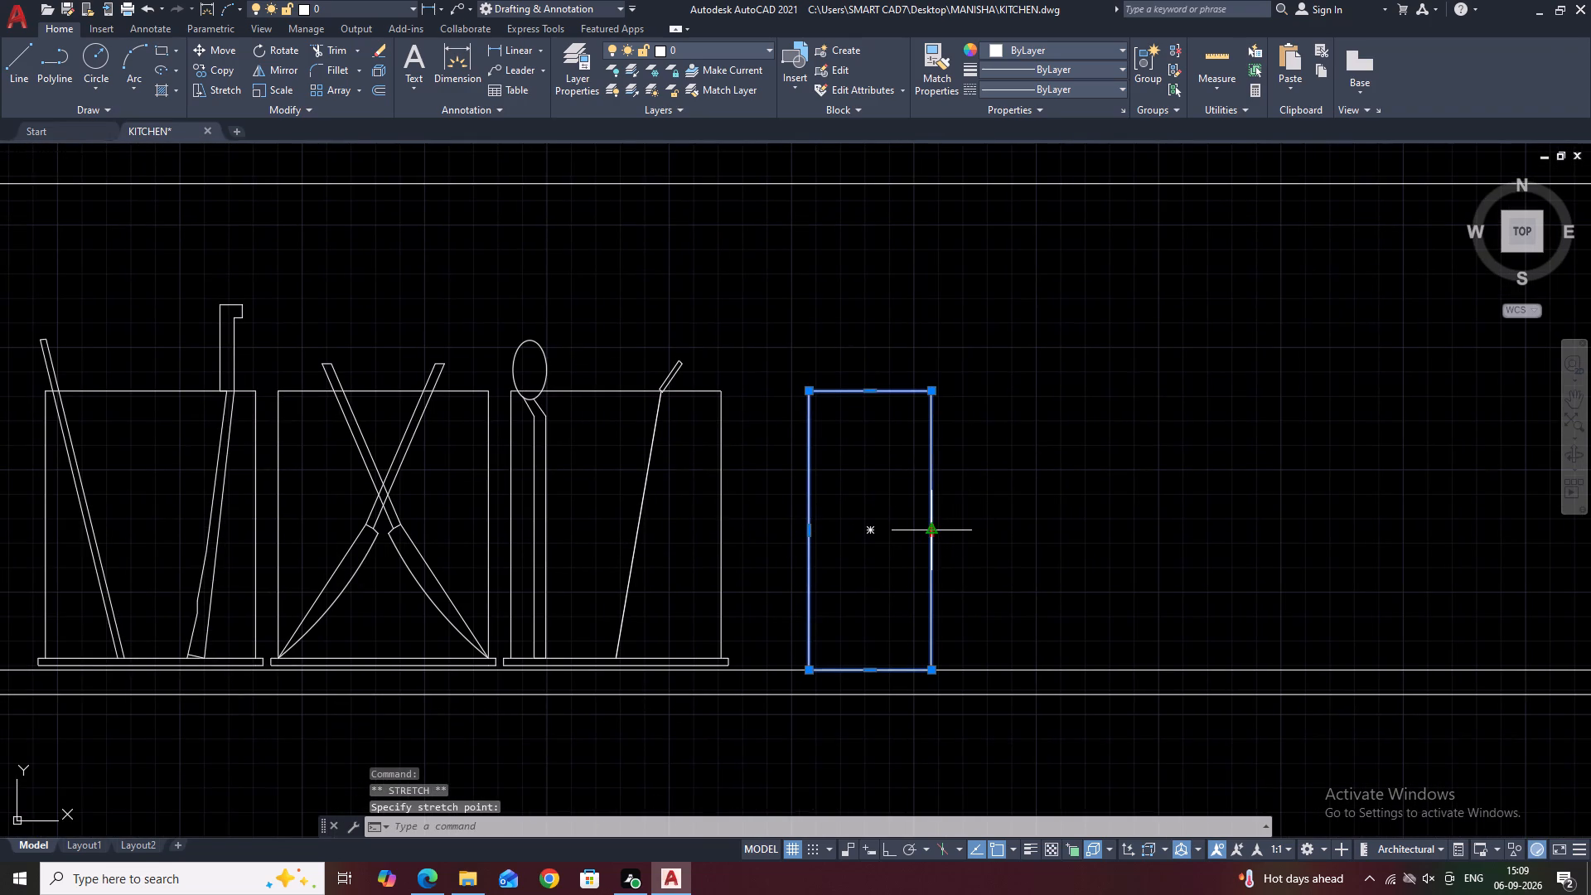
click(972, 527)
key(Escape)
scroll(964, 491, down, 2)
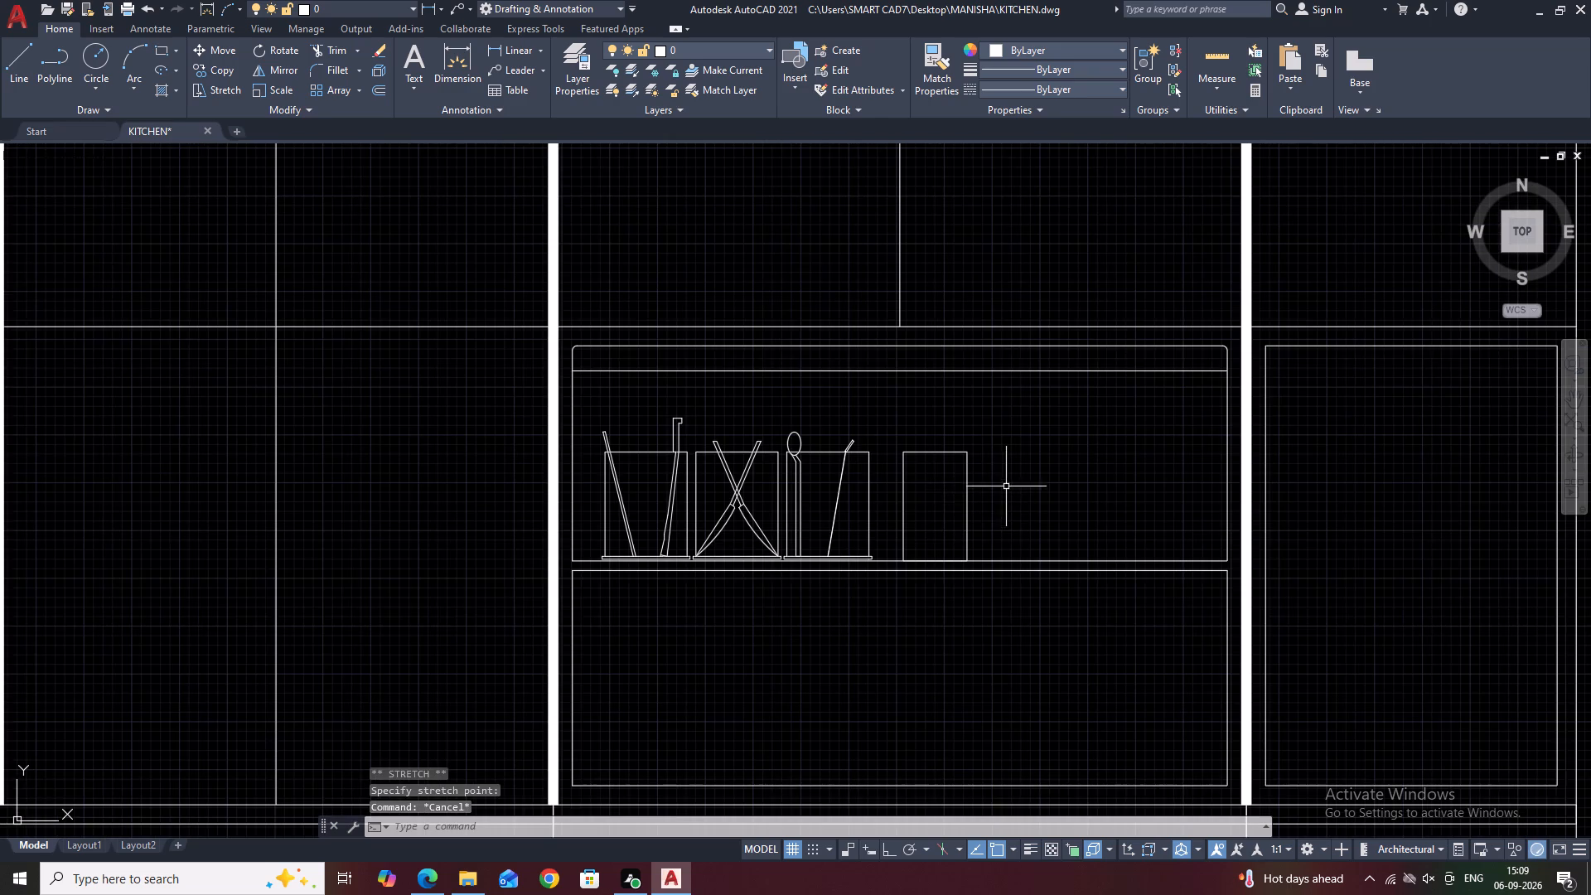
Lower the rectangle's top edge so it sits slightly below the tops of the utensil containers.
middle_drag(1002, 482, 1025, 554)
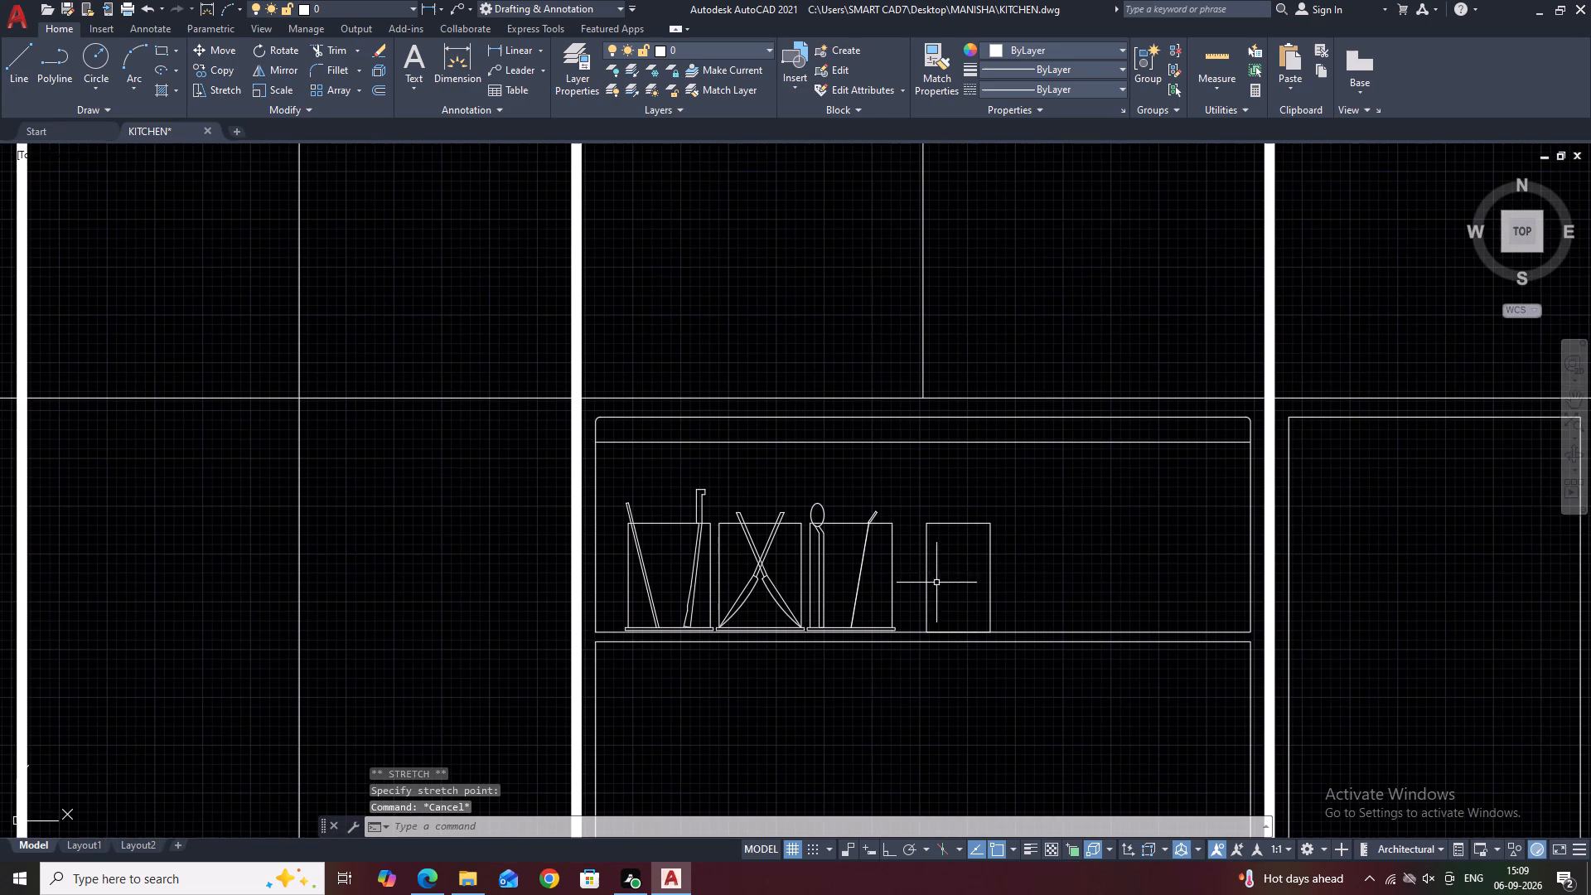
middle_drag(971, 515, 1000, 566)
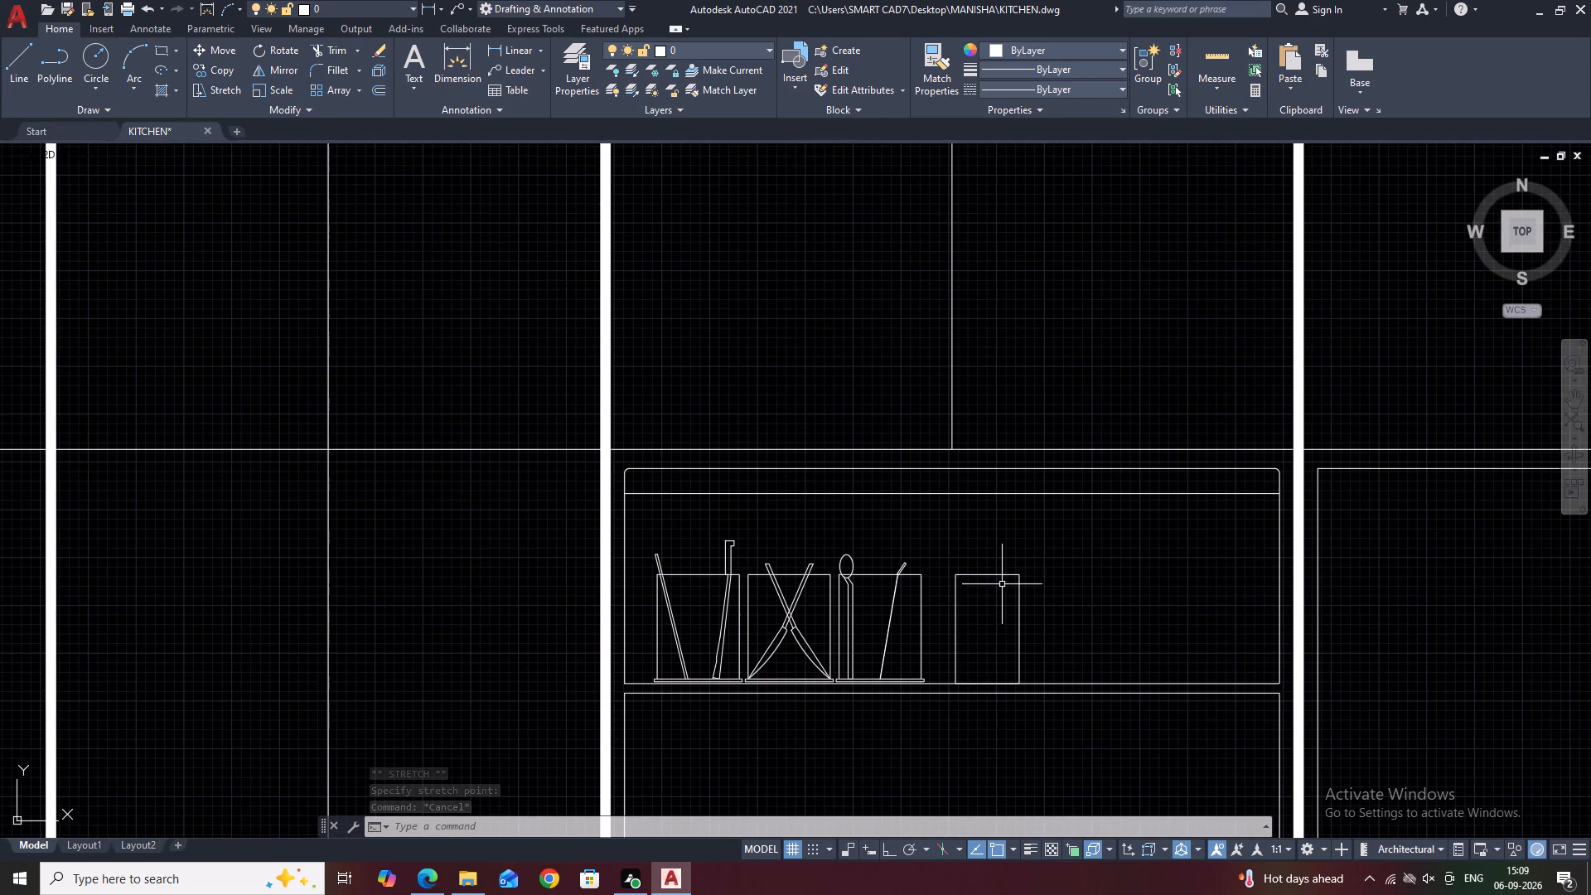
click(1018, 559)
click(983, 589)
scroll(983, 589, up, 2)
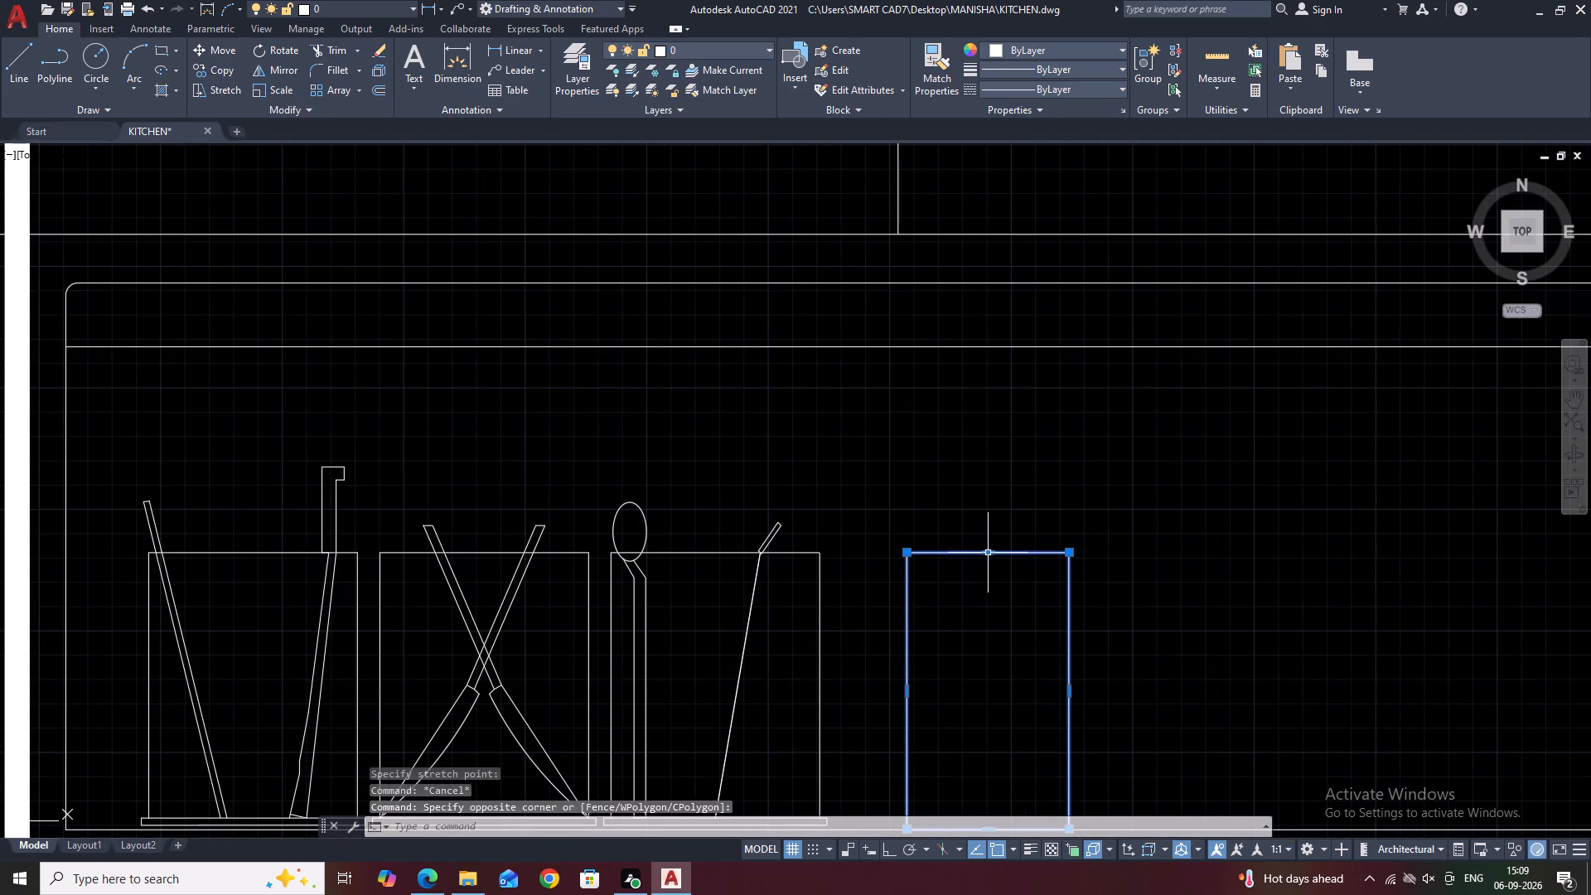
click(986, 553)
click(989, 573)
key(Escape)
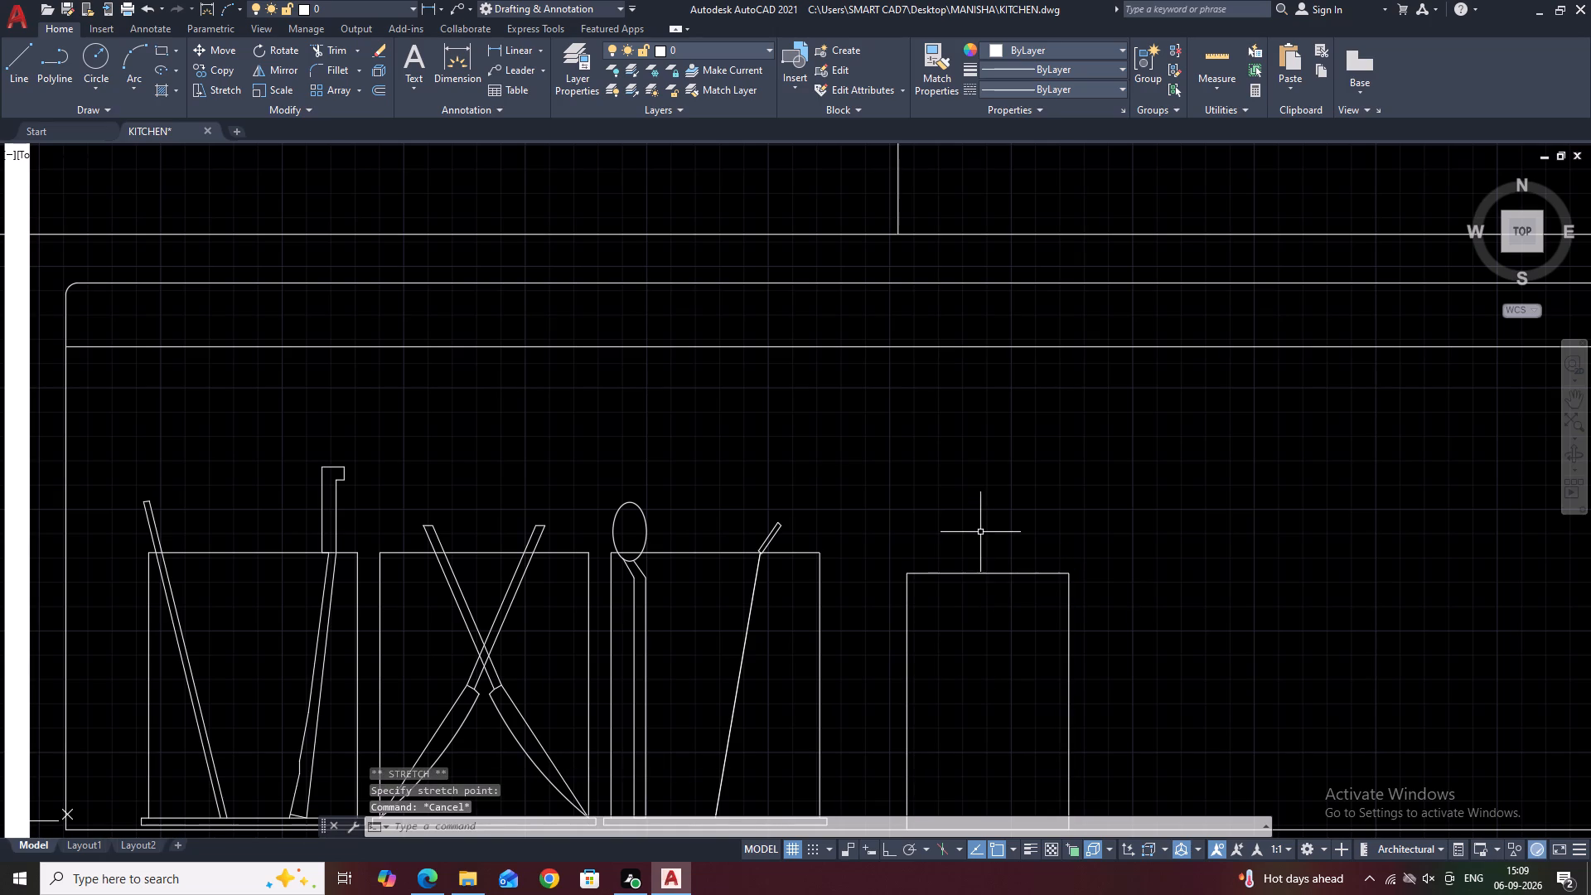
Fillet the rectangle's two upper corners with a radius of 0.5.
text(F)
key(space)
text(R)
key(space)
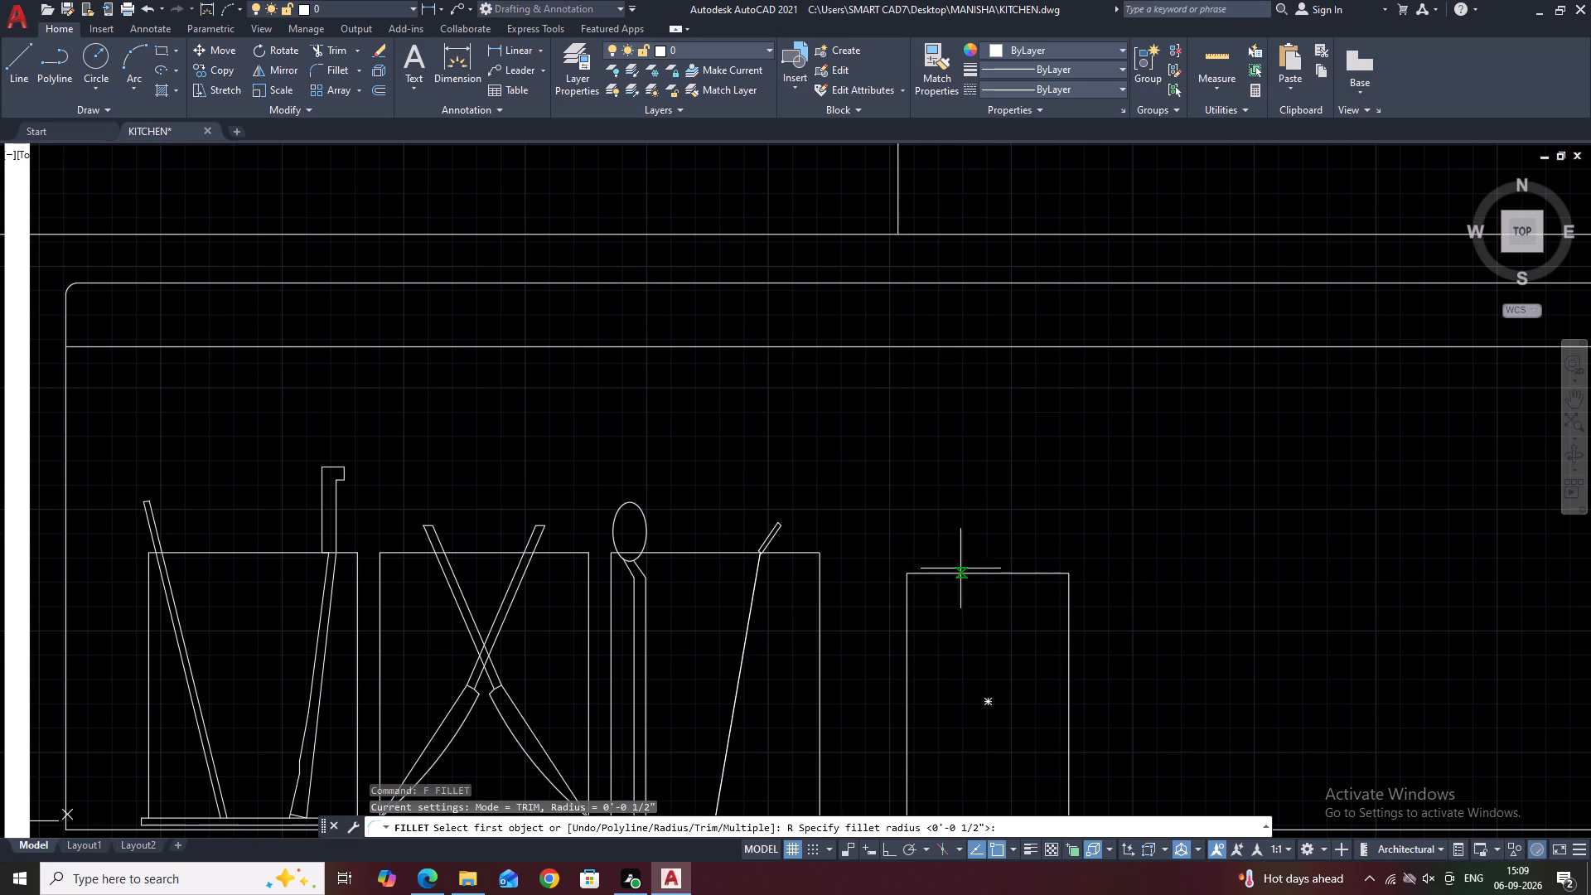
text(0.5)
key(space)
click(935, 573)
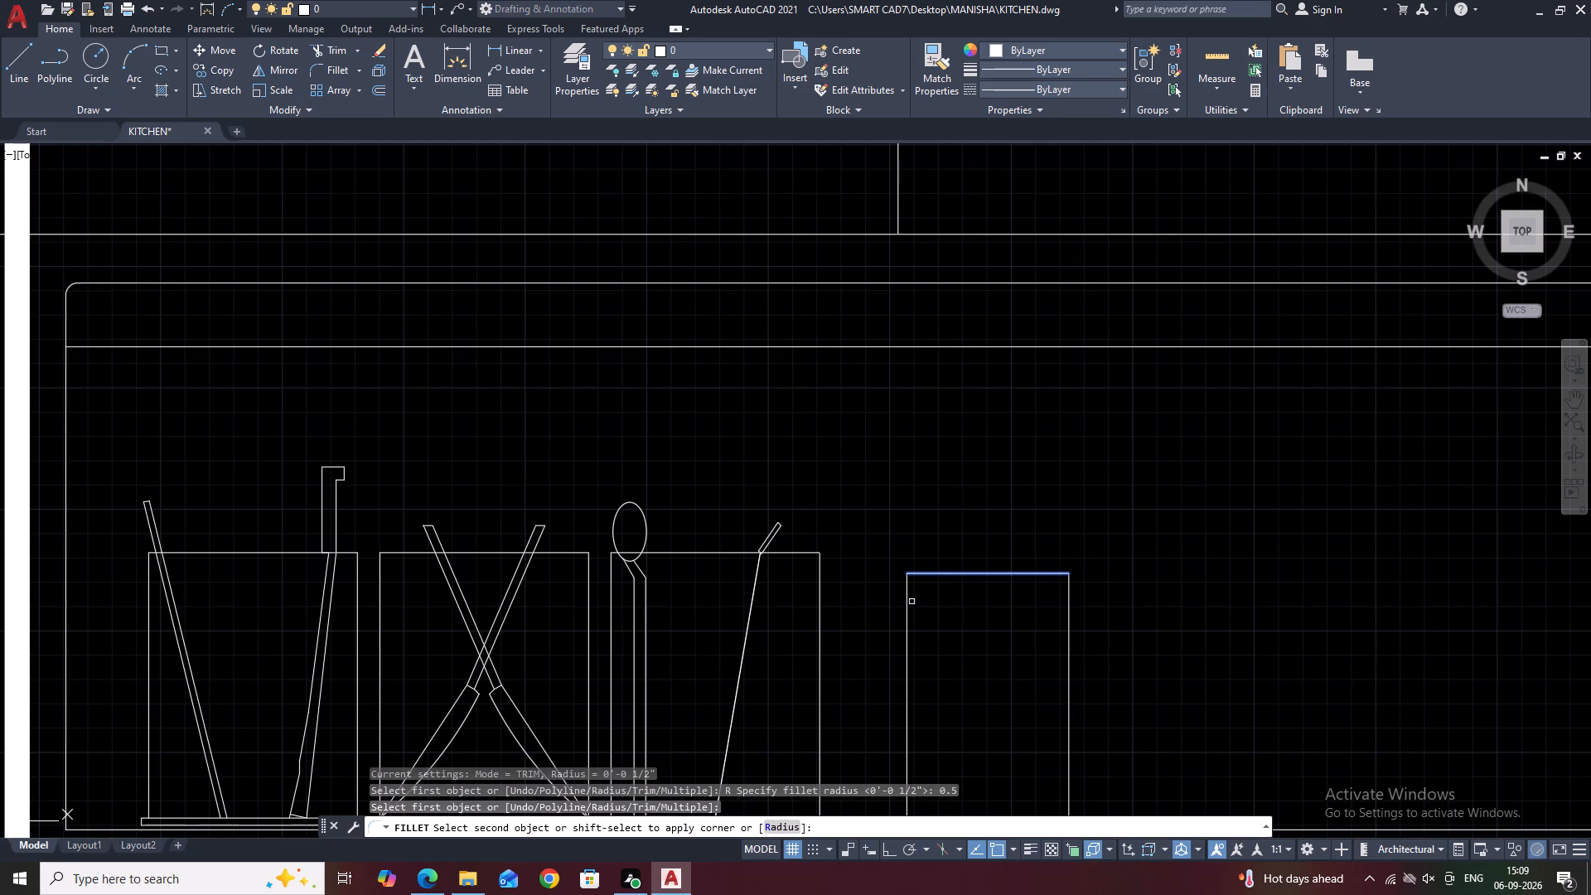
click(908, 608)
key(space)
click(1015, 575)
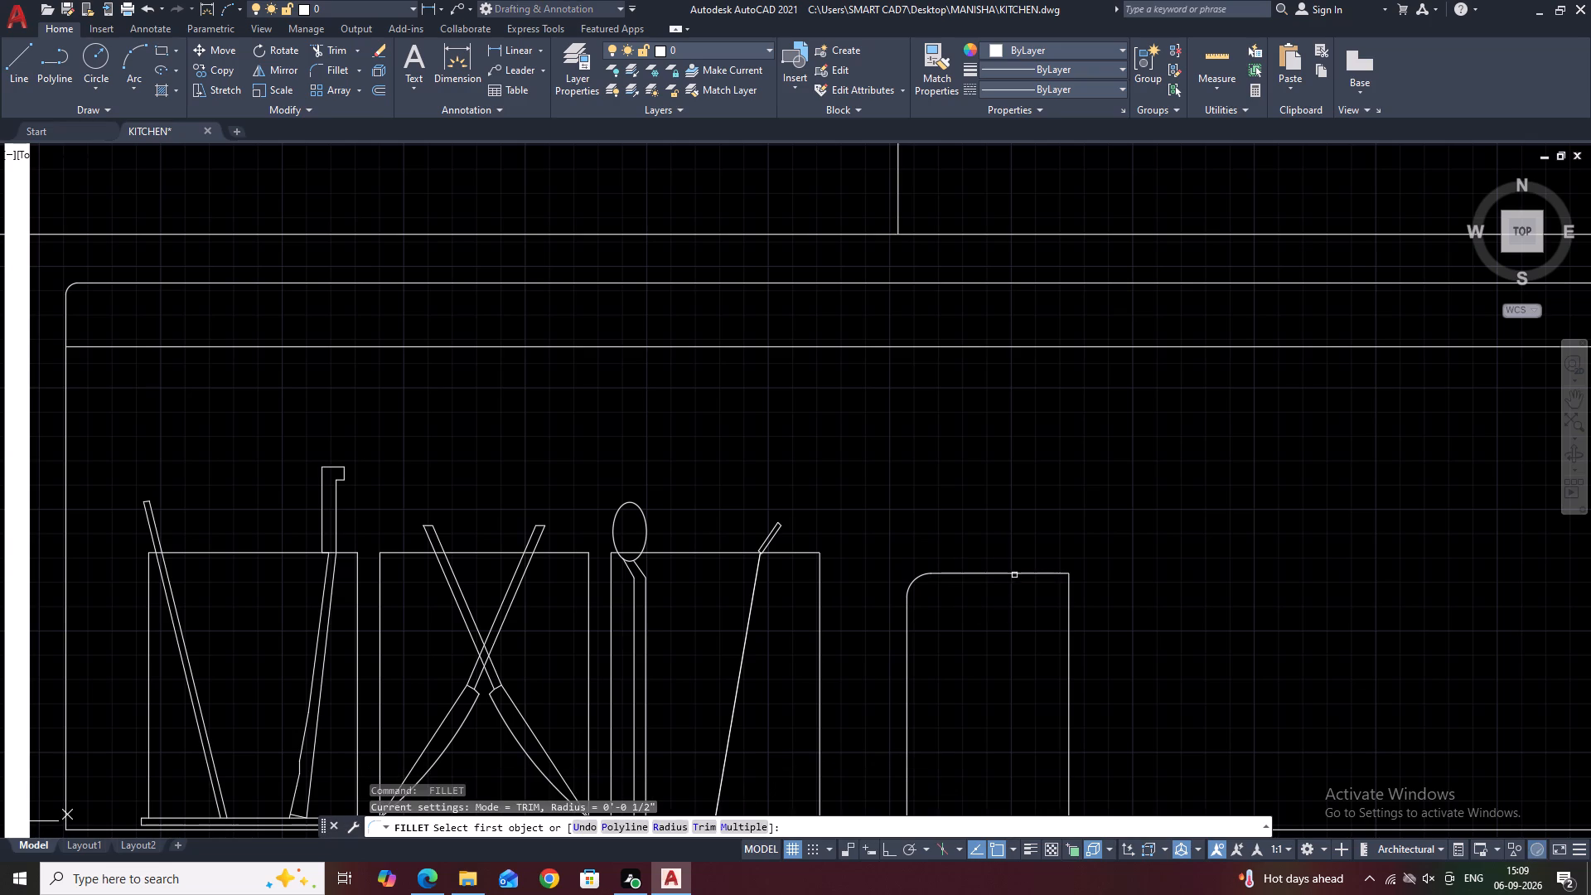
click(1068, 609)
scroll(1019, 544, down, 2)
middle_drag(1066, 568, 1066, 552)
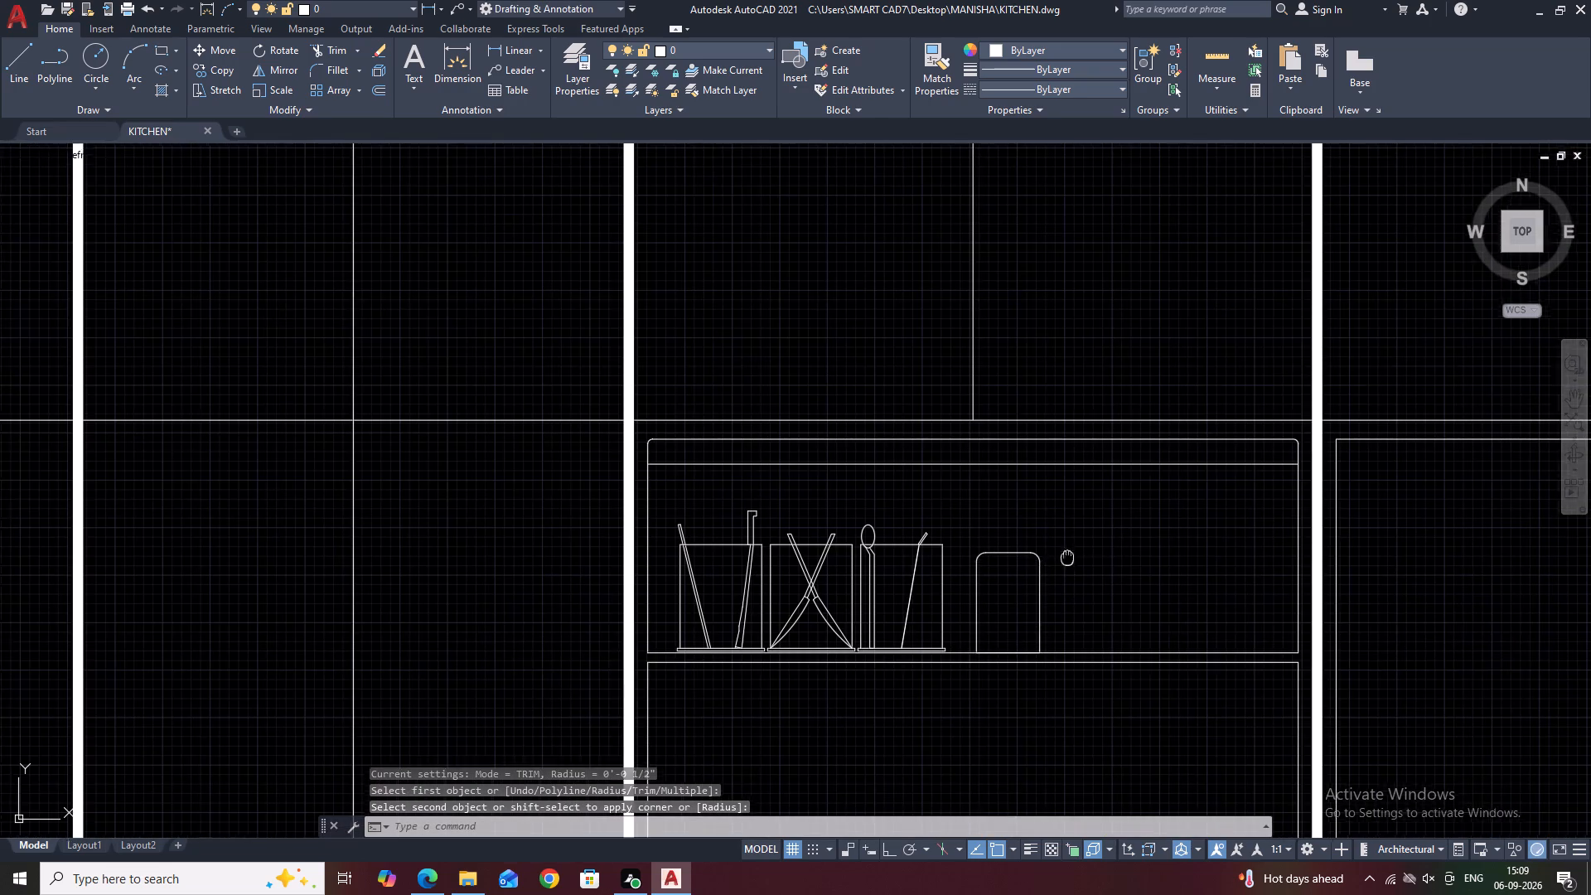
middle_drag(1066, 552, 1062, 540)
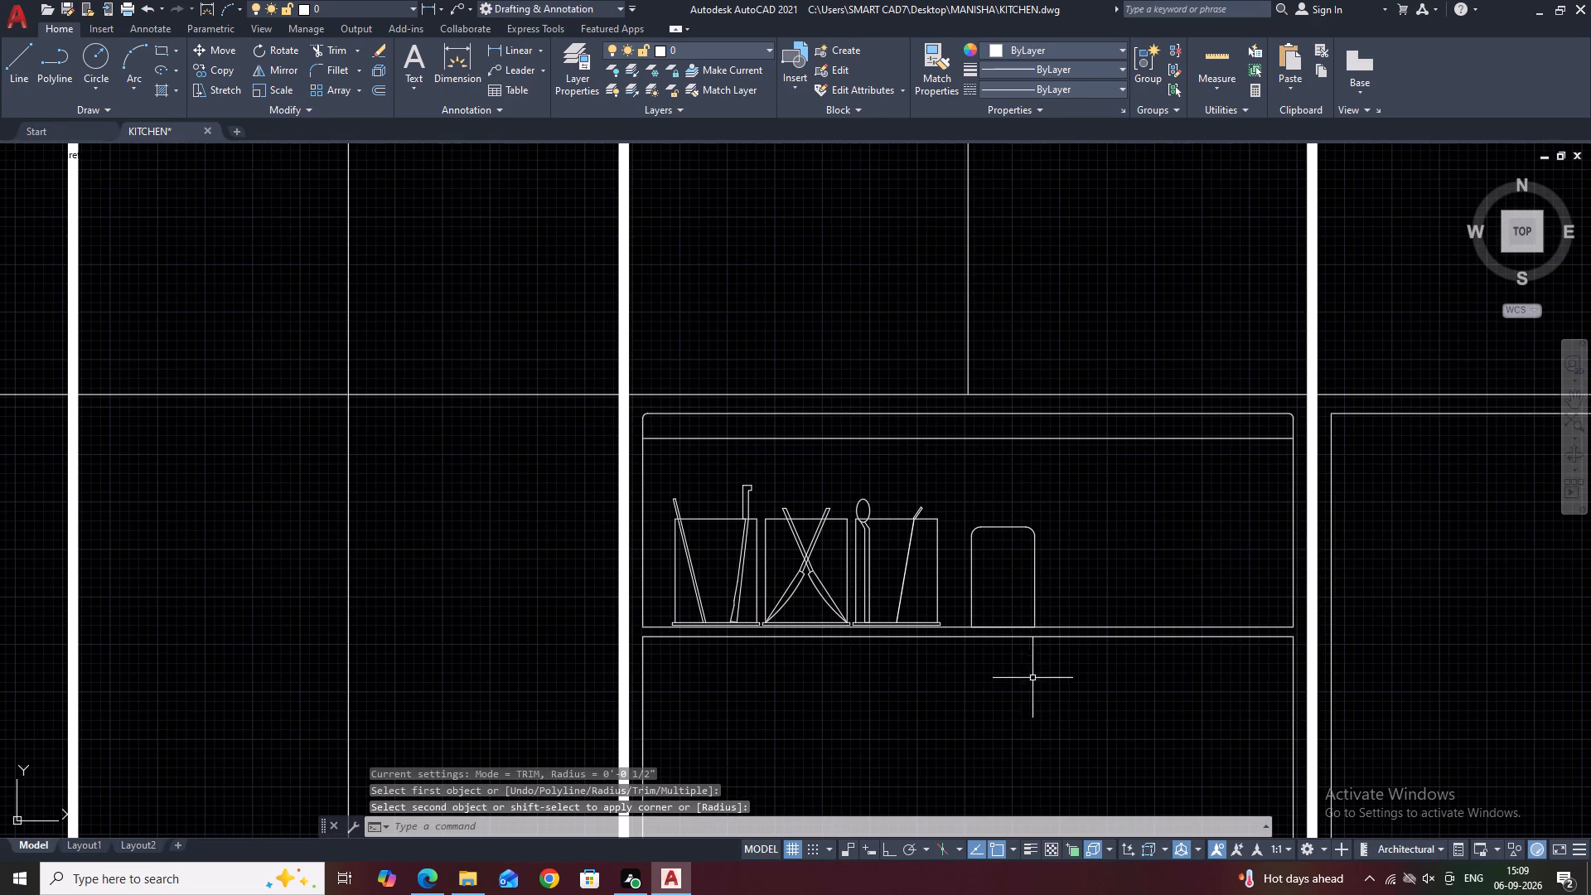
Draw a low base profile inside the rounded container's bottom: a short inward slant from each lower corner joined by a horizontal line.
scroll(988, 604, up, 3)
middle_drag(1086, 631, 1057, 585)
key(l)
key(space)
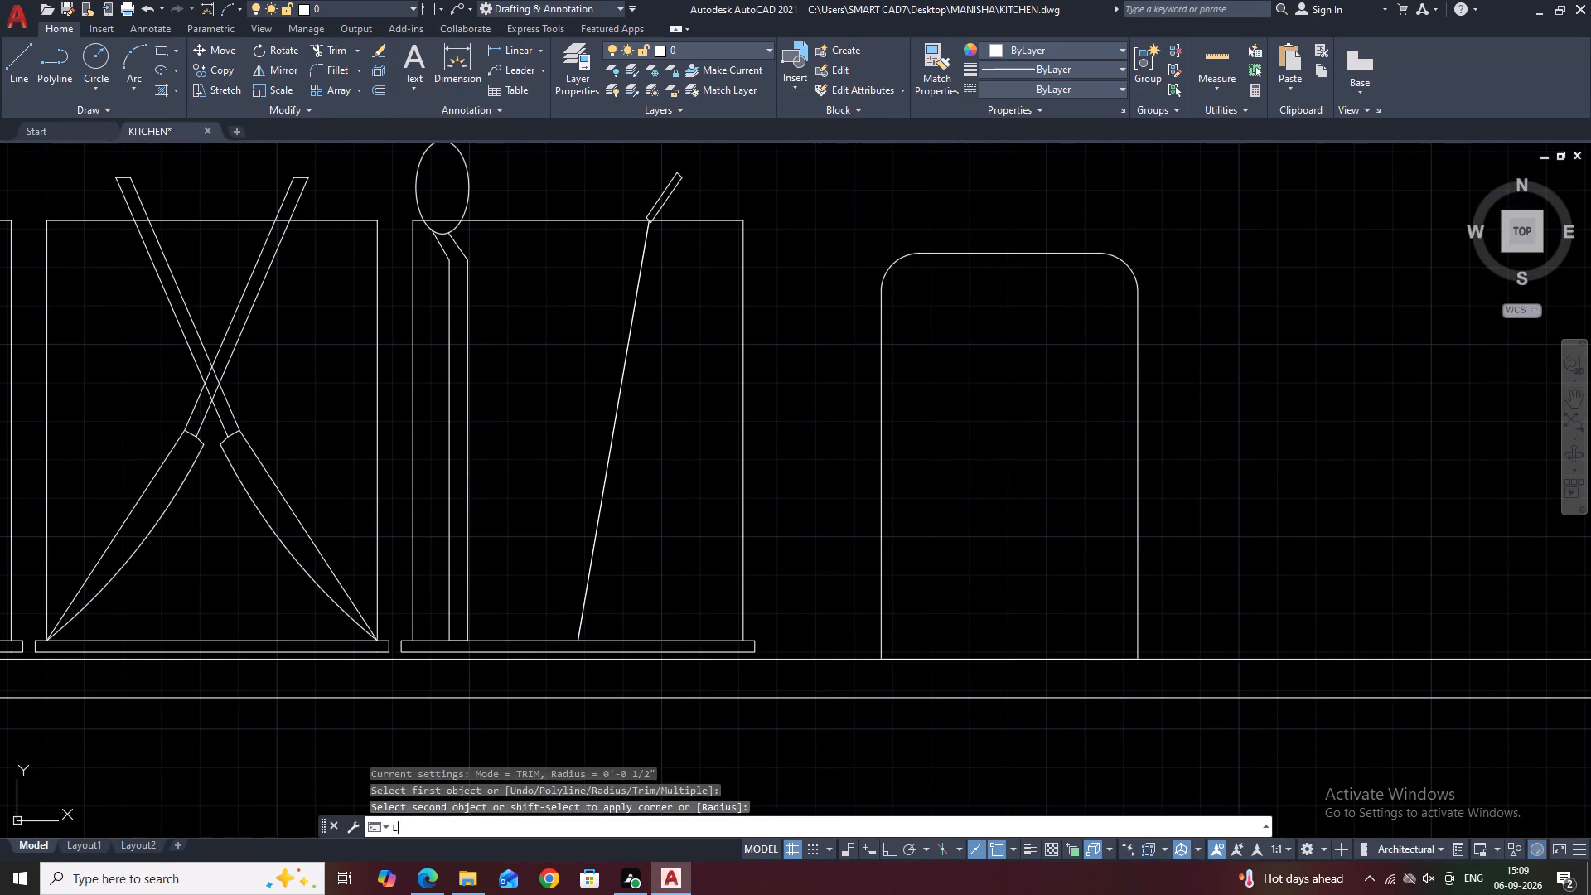
scroll(950, 636, up, 1)
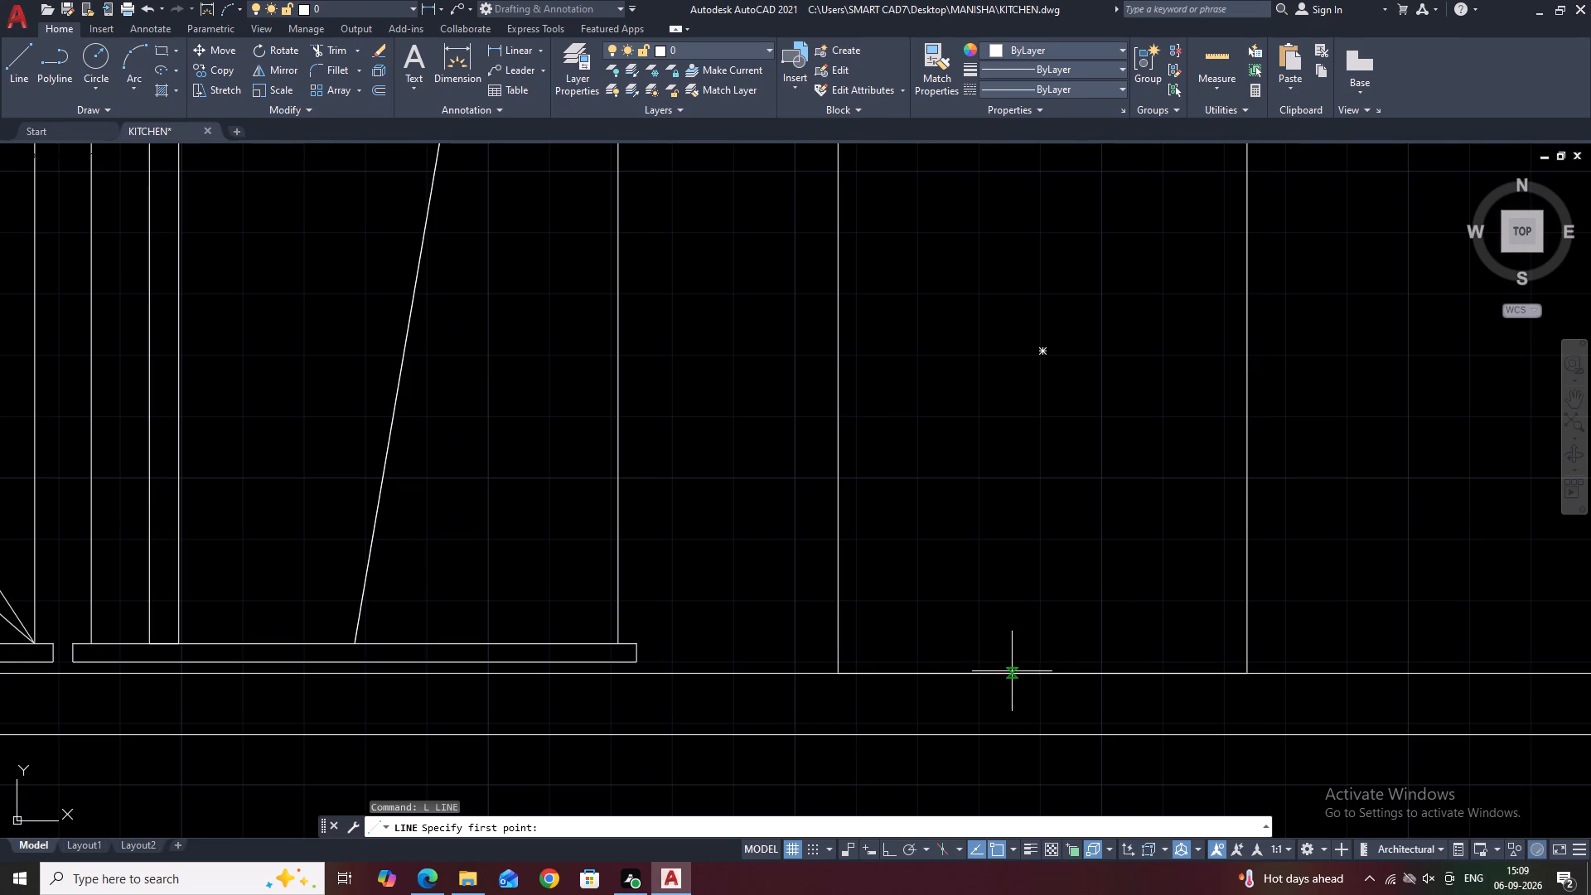
click(842, 673)
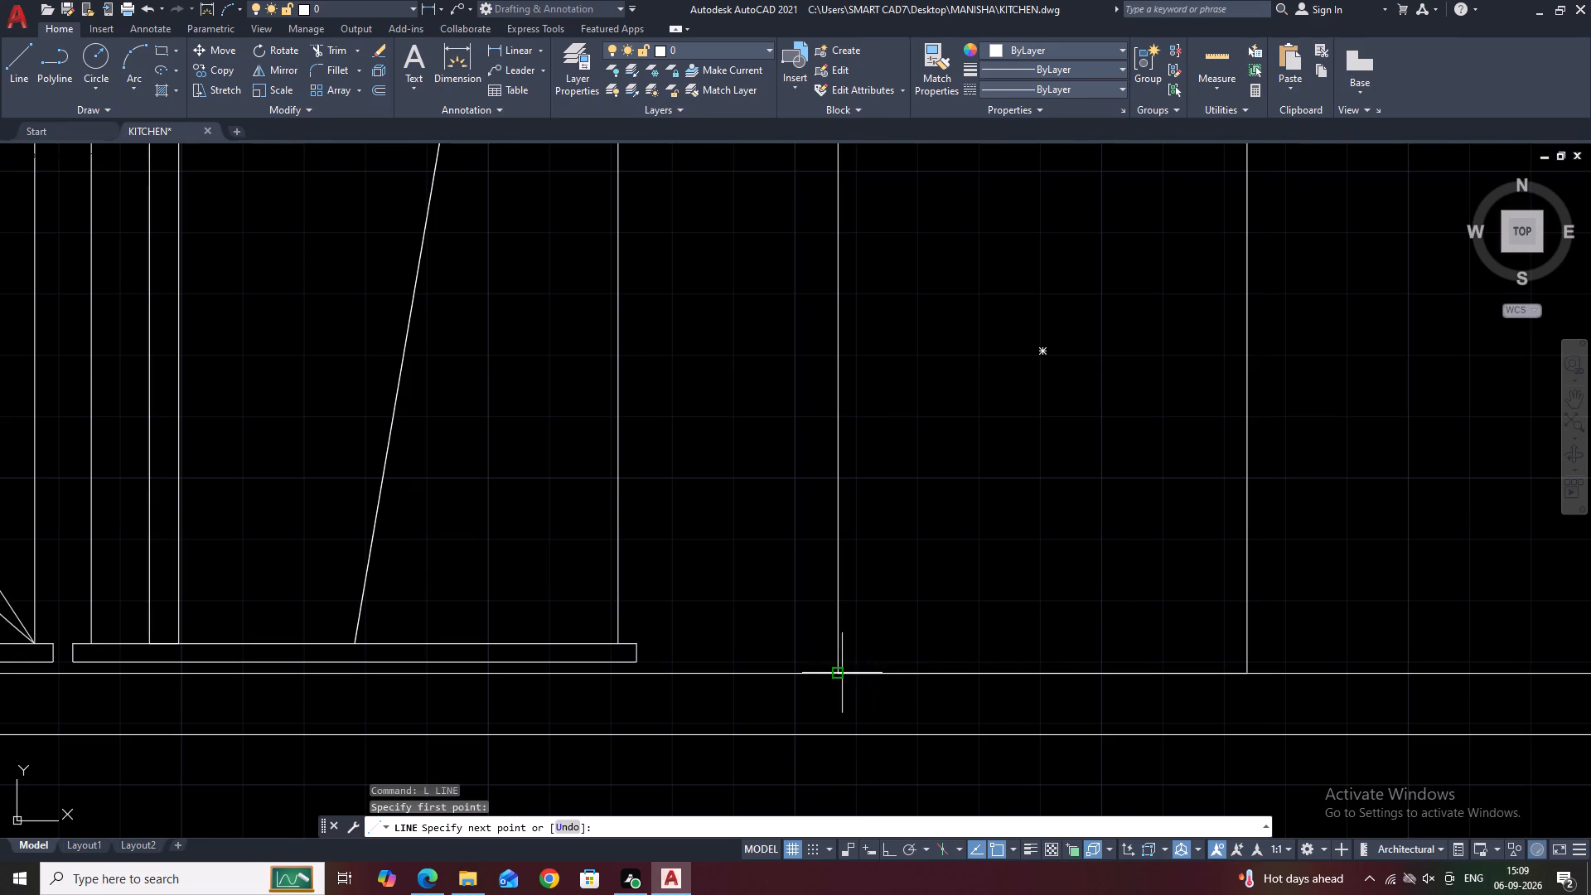
click(887, 643)
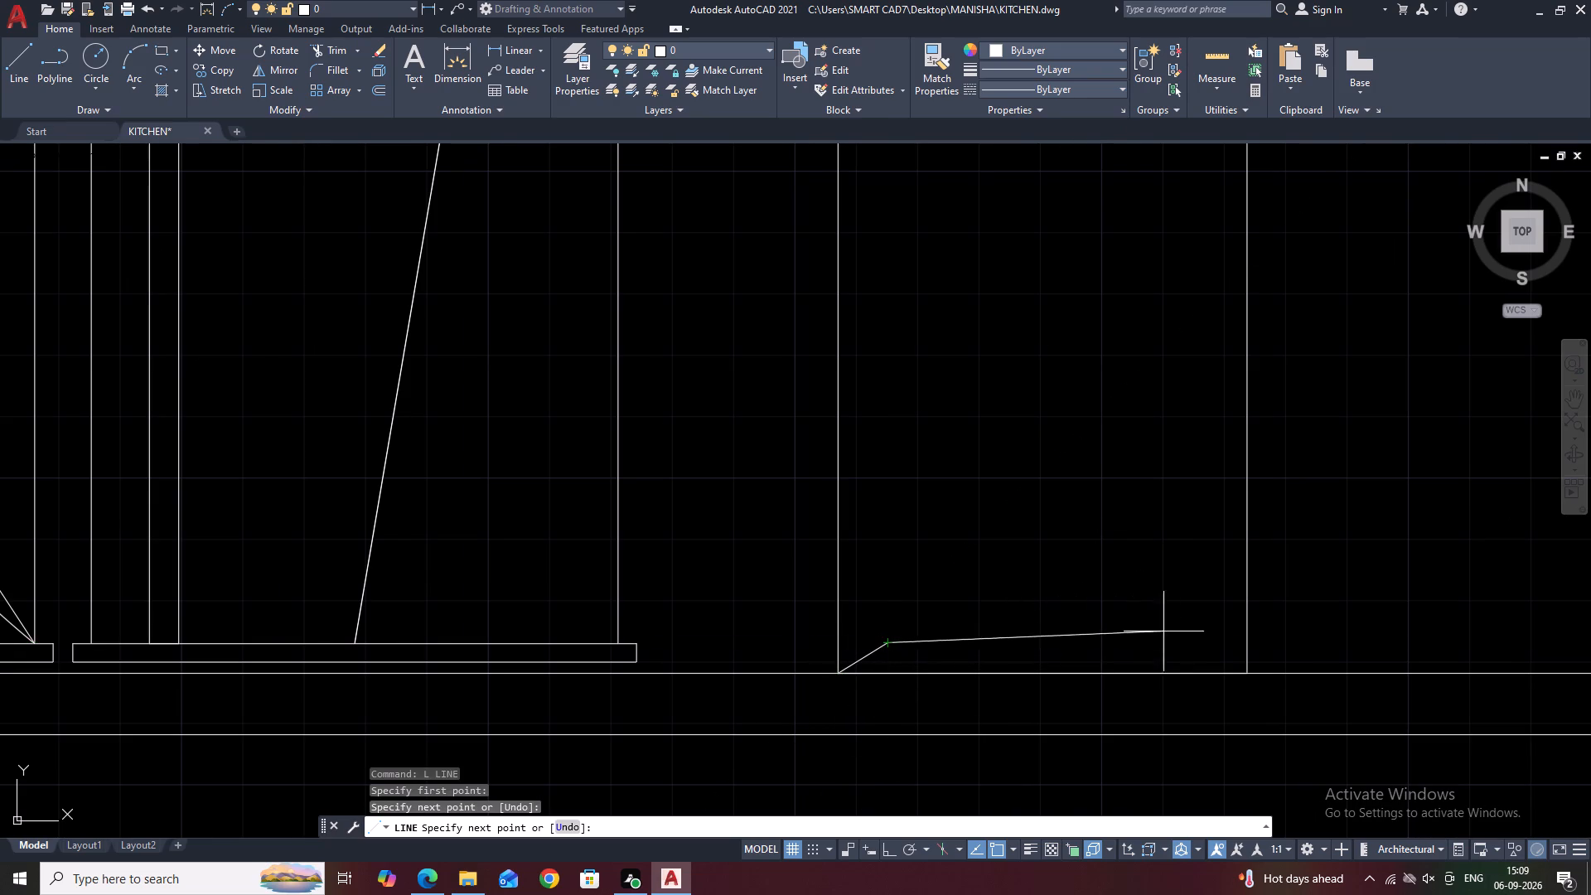
click(1211, 644)
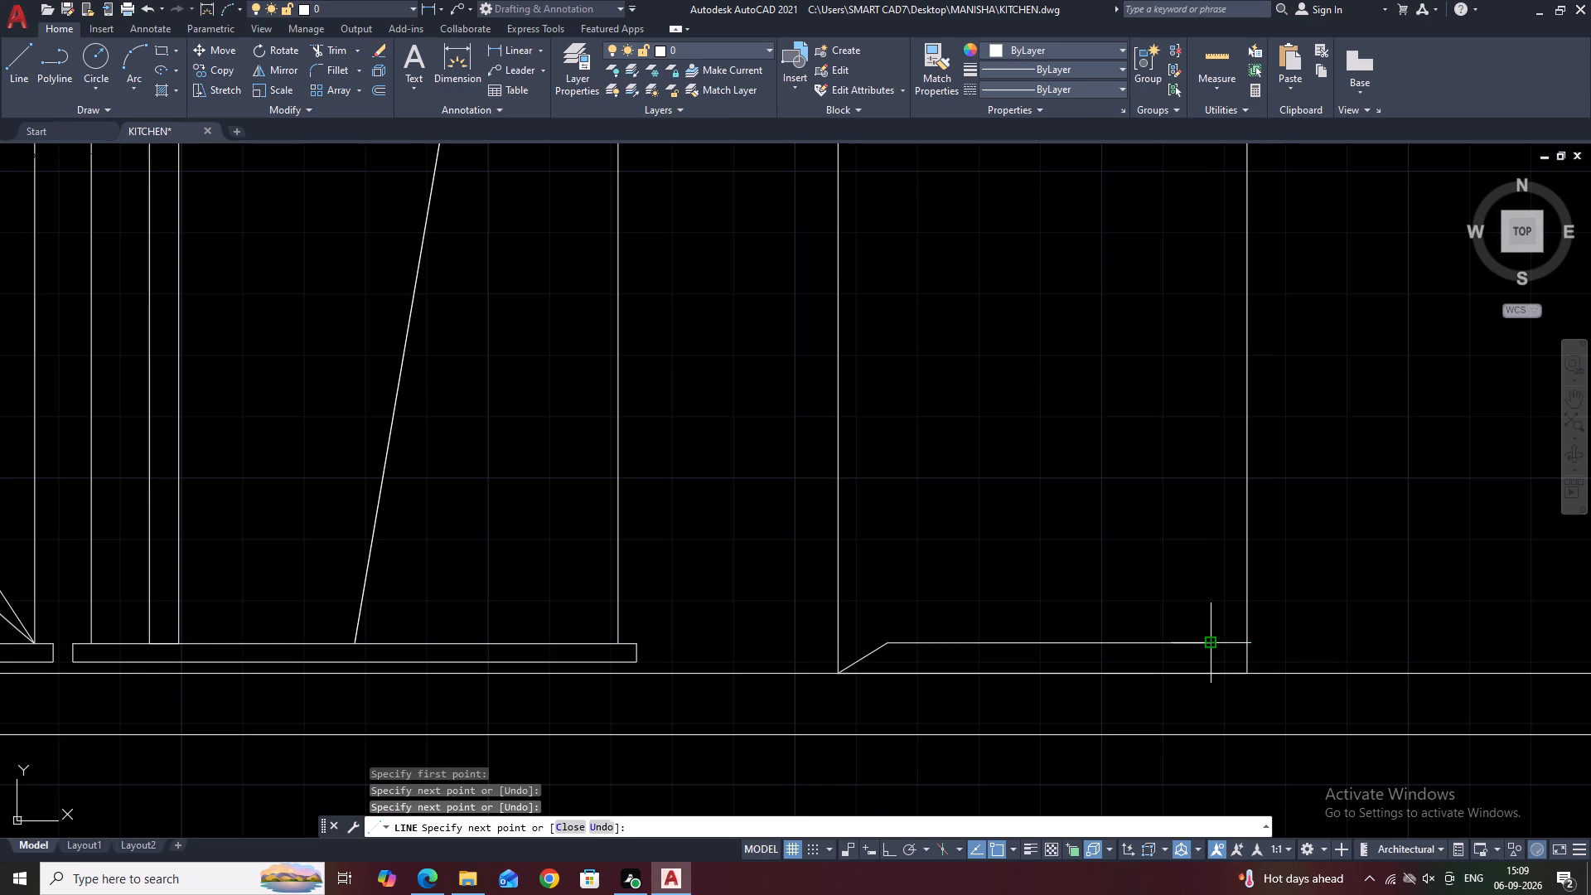
click(1245, 670)
key(Escape)
scroll(1161, 597, down, 2)
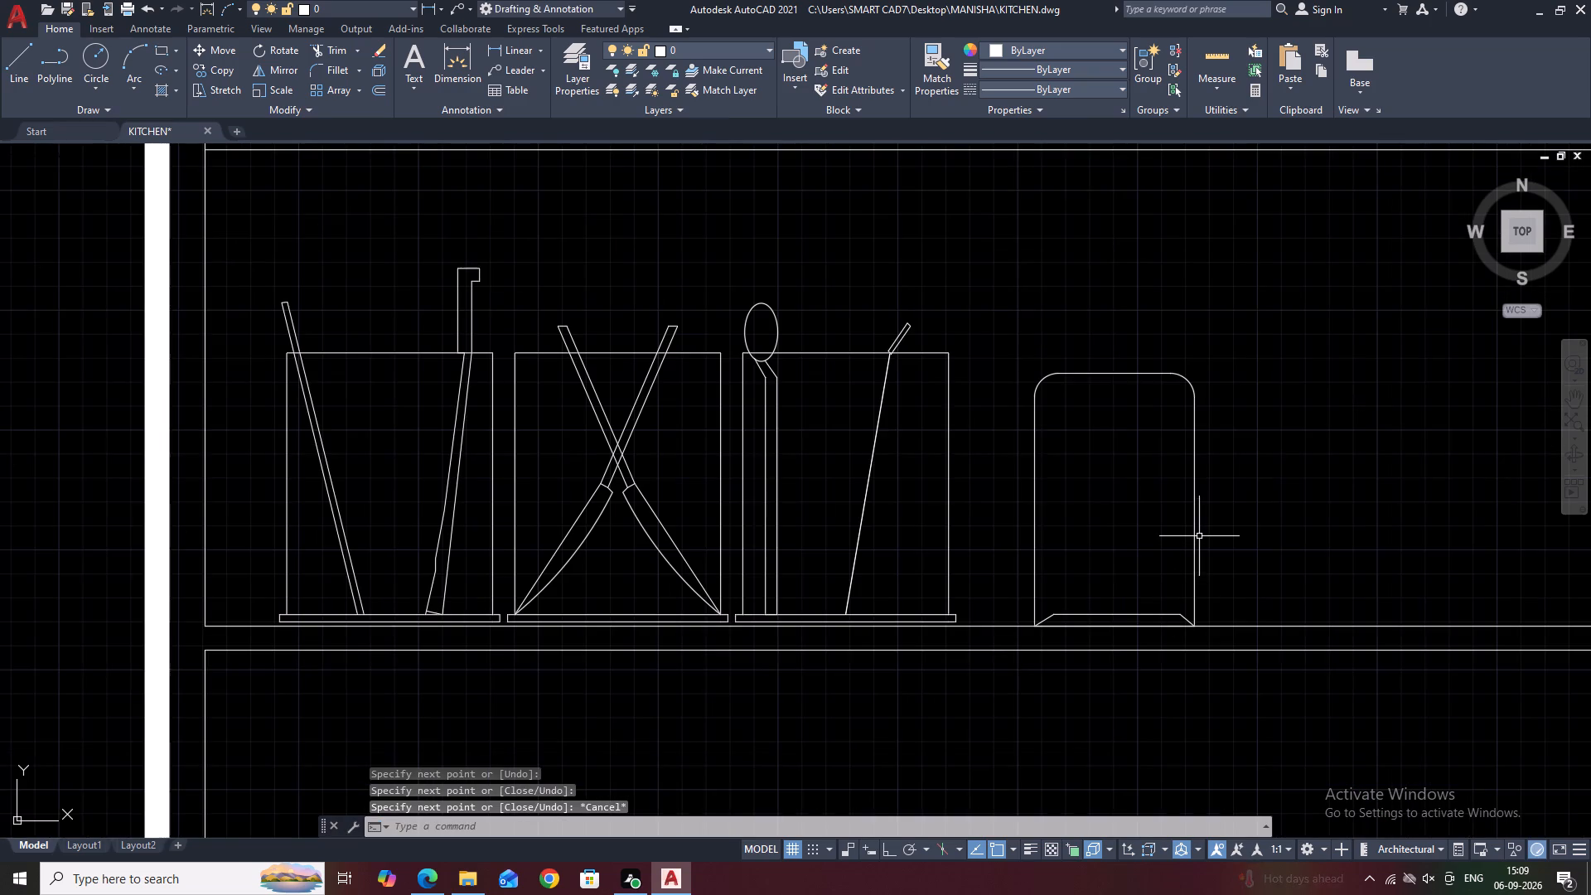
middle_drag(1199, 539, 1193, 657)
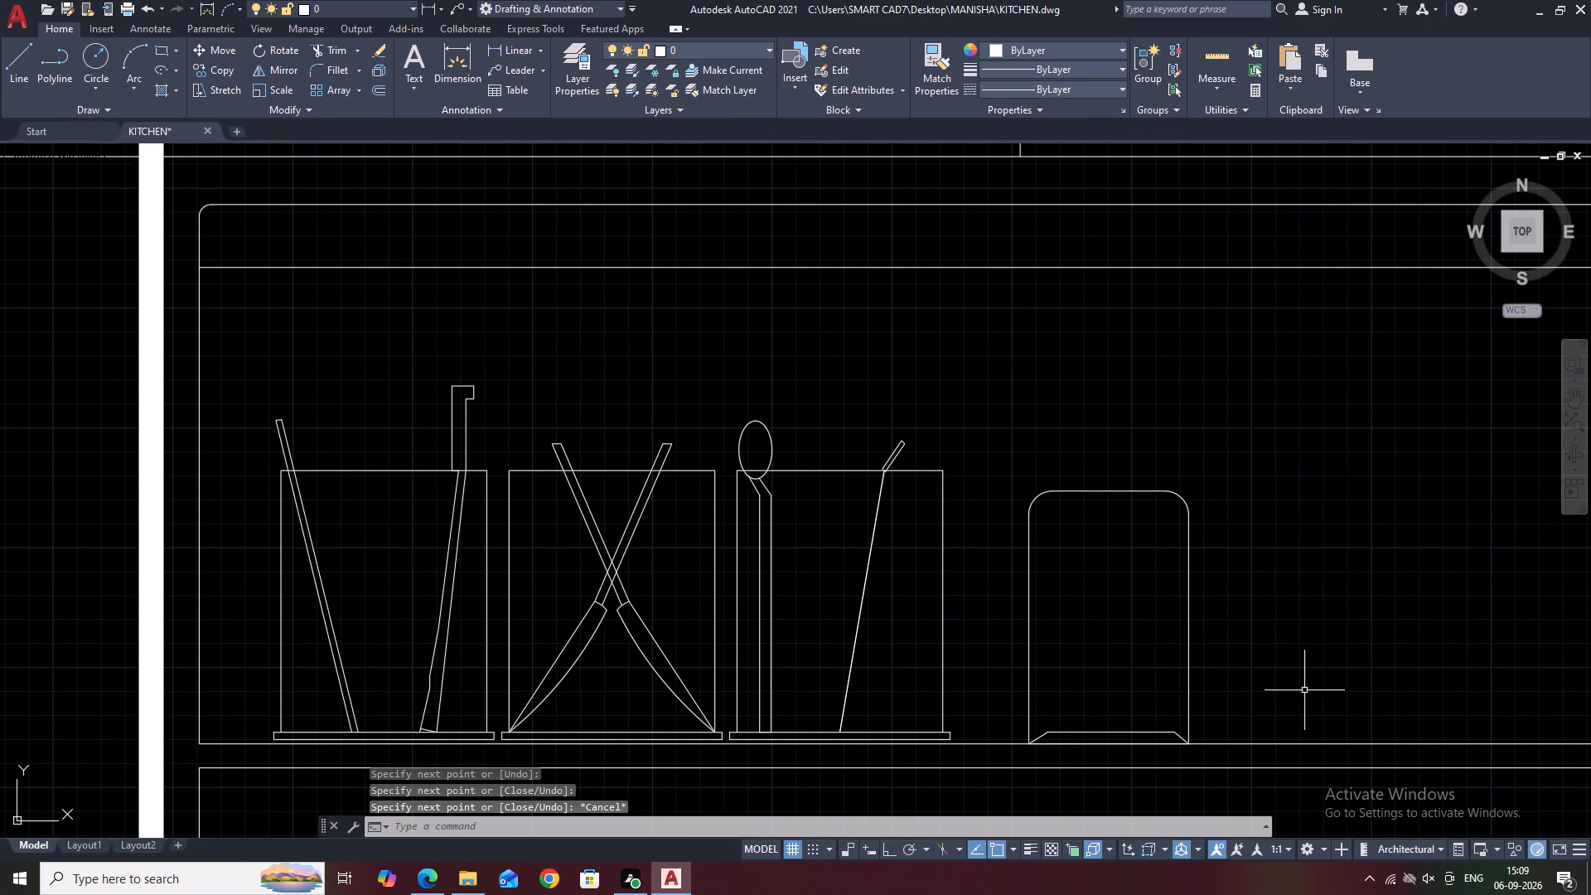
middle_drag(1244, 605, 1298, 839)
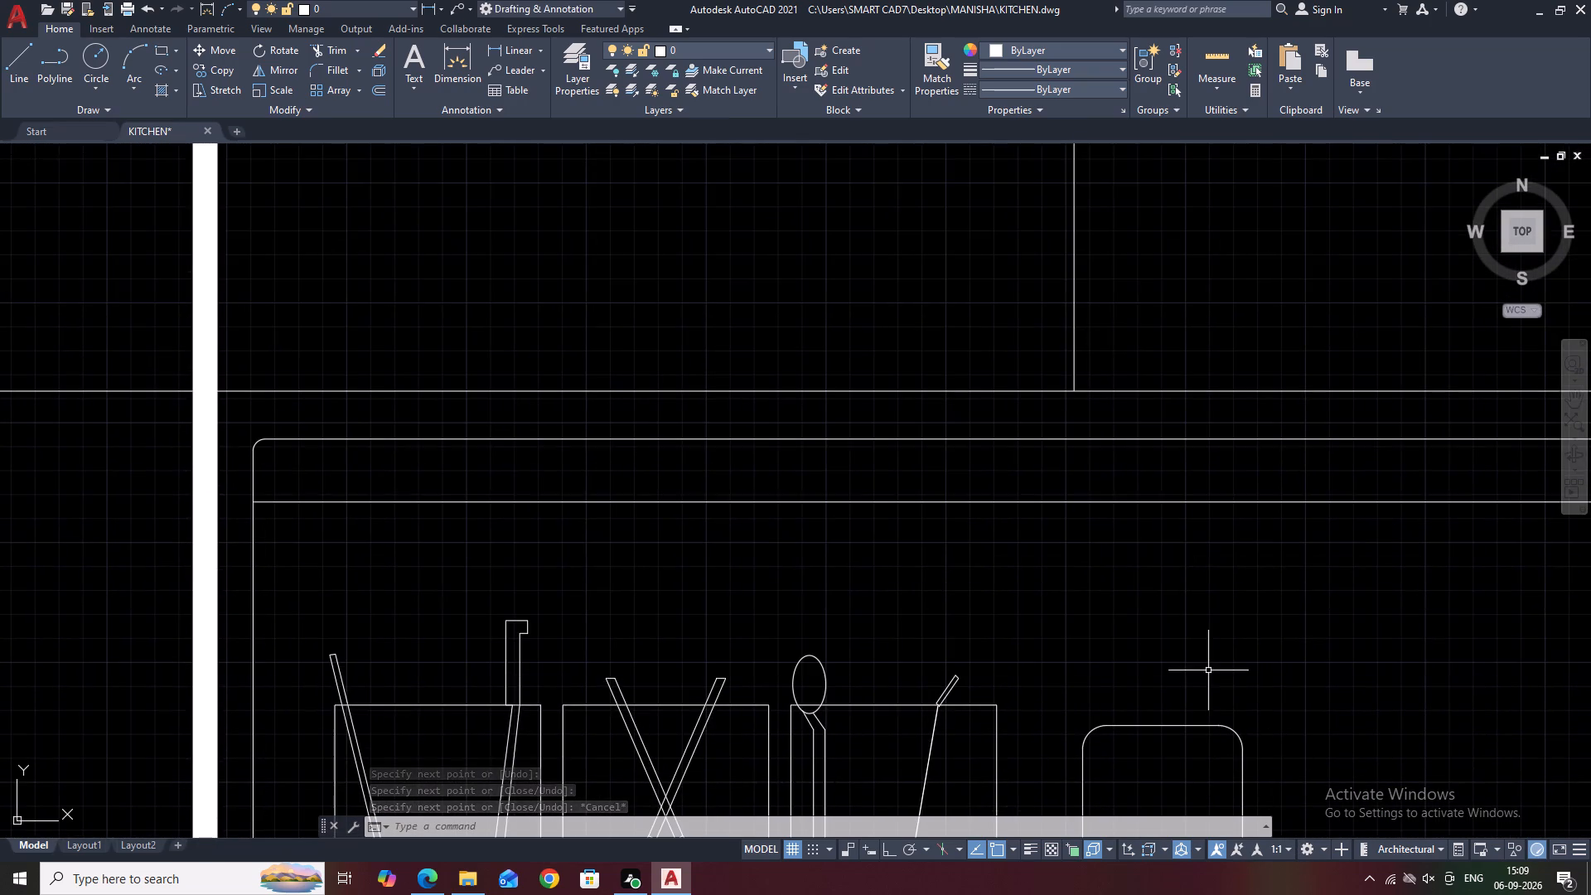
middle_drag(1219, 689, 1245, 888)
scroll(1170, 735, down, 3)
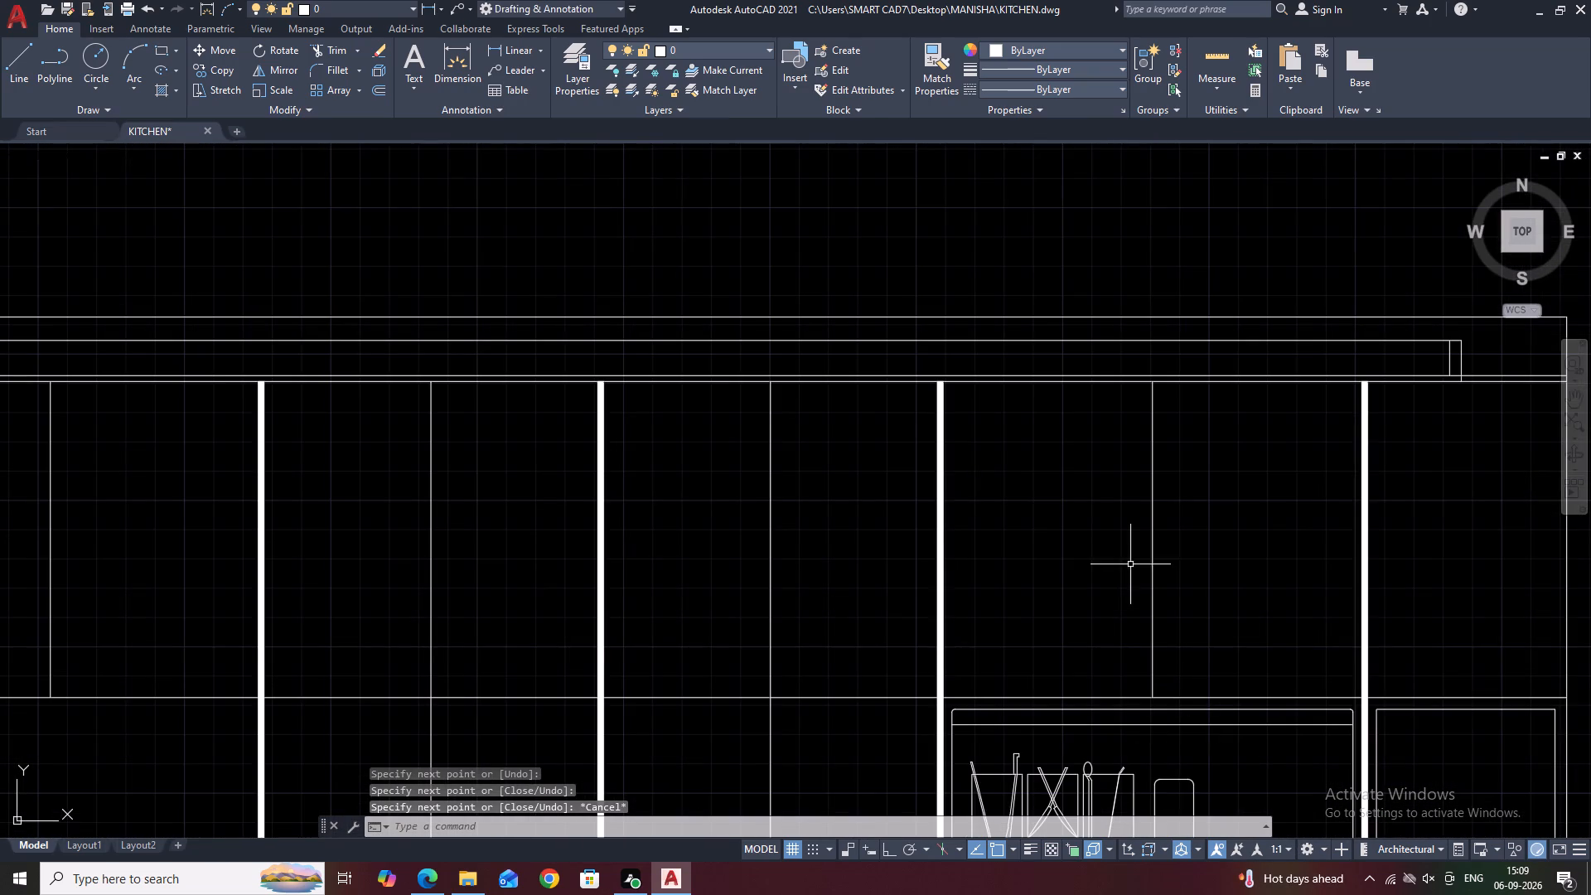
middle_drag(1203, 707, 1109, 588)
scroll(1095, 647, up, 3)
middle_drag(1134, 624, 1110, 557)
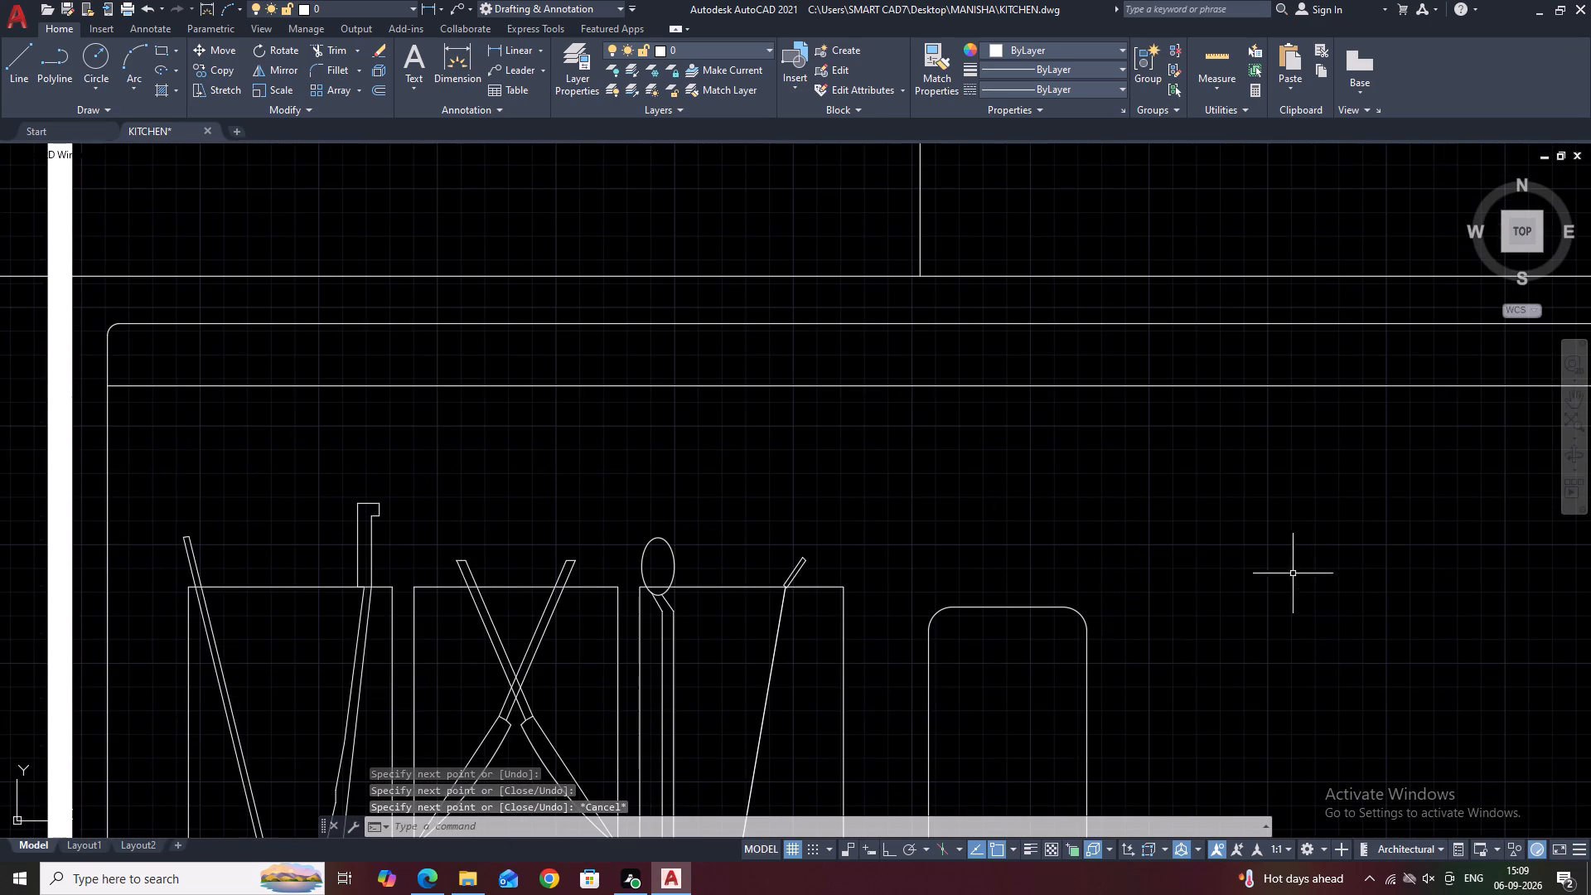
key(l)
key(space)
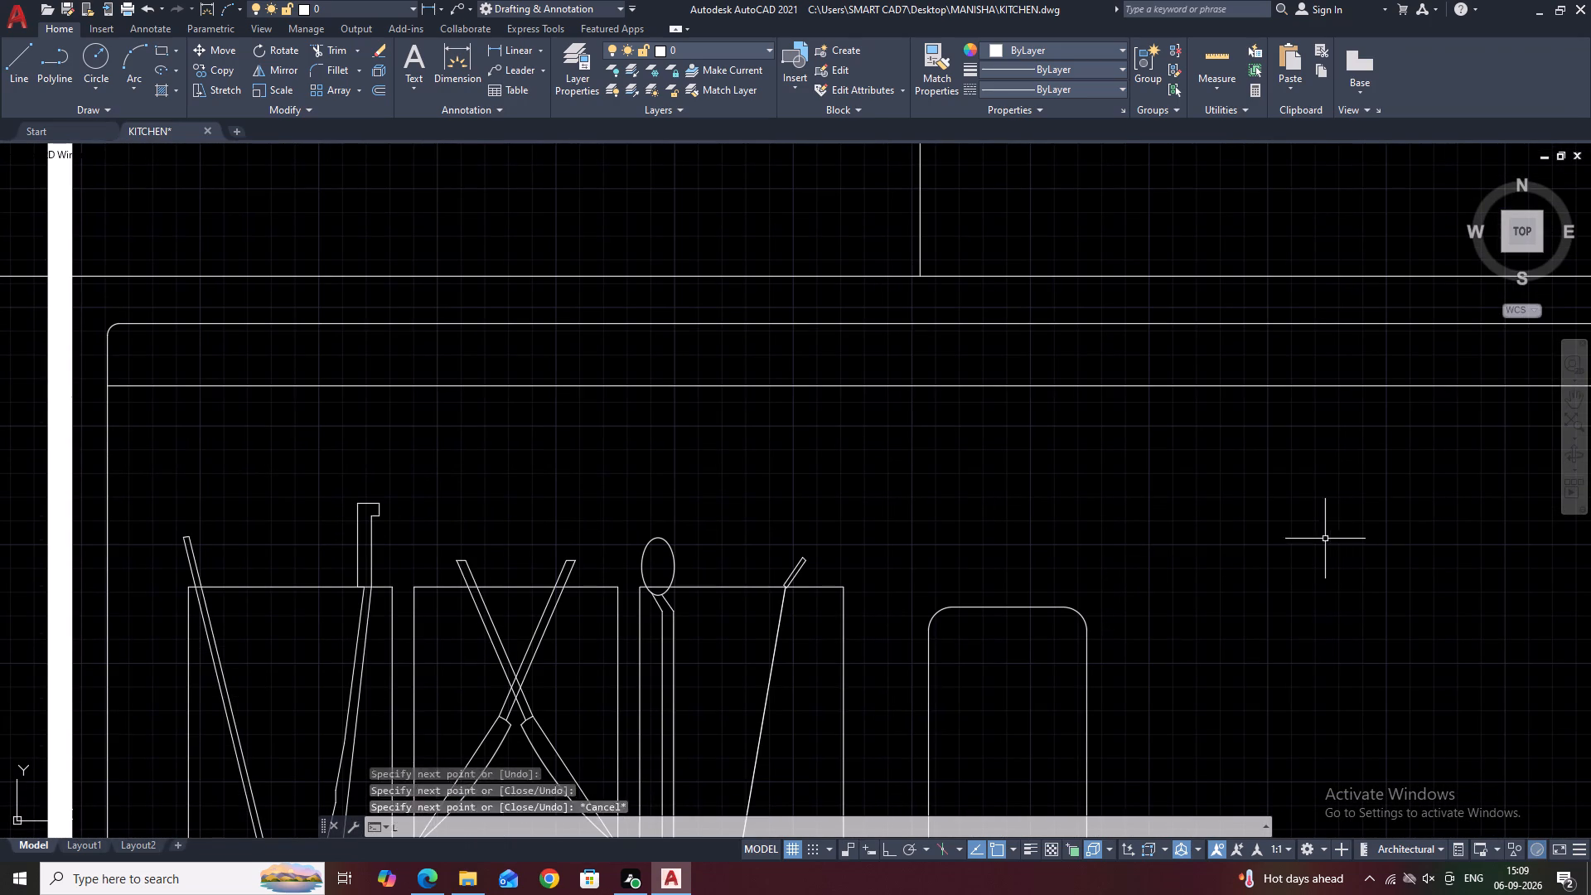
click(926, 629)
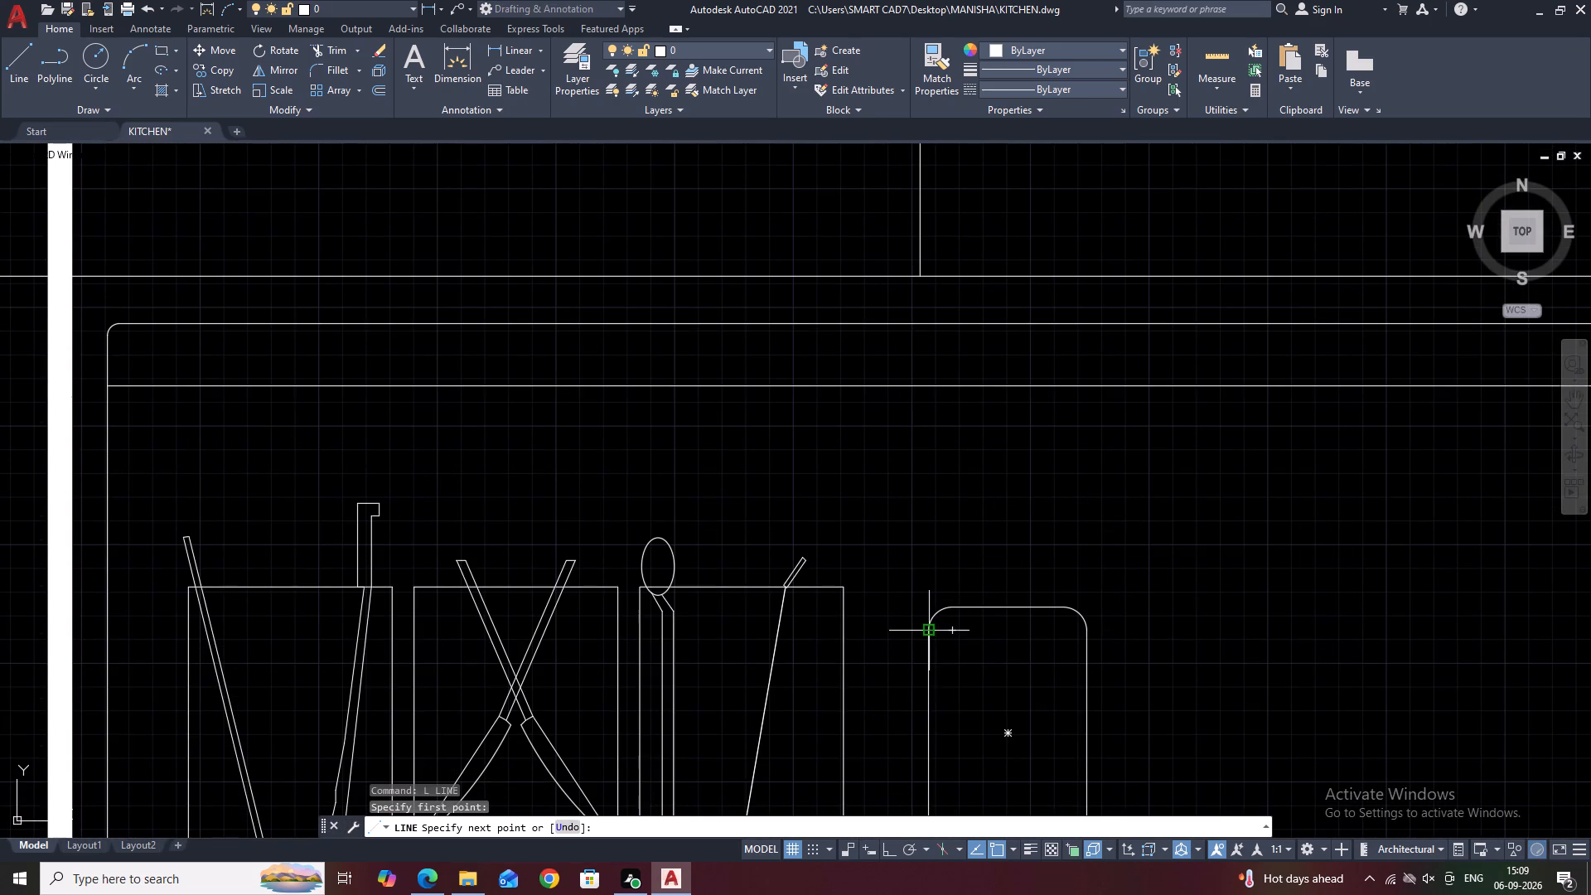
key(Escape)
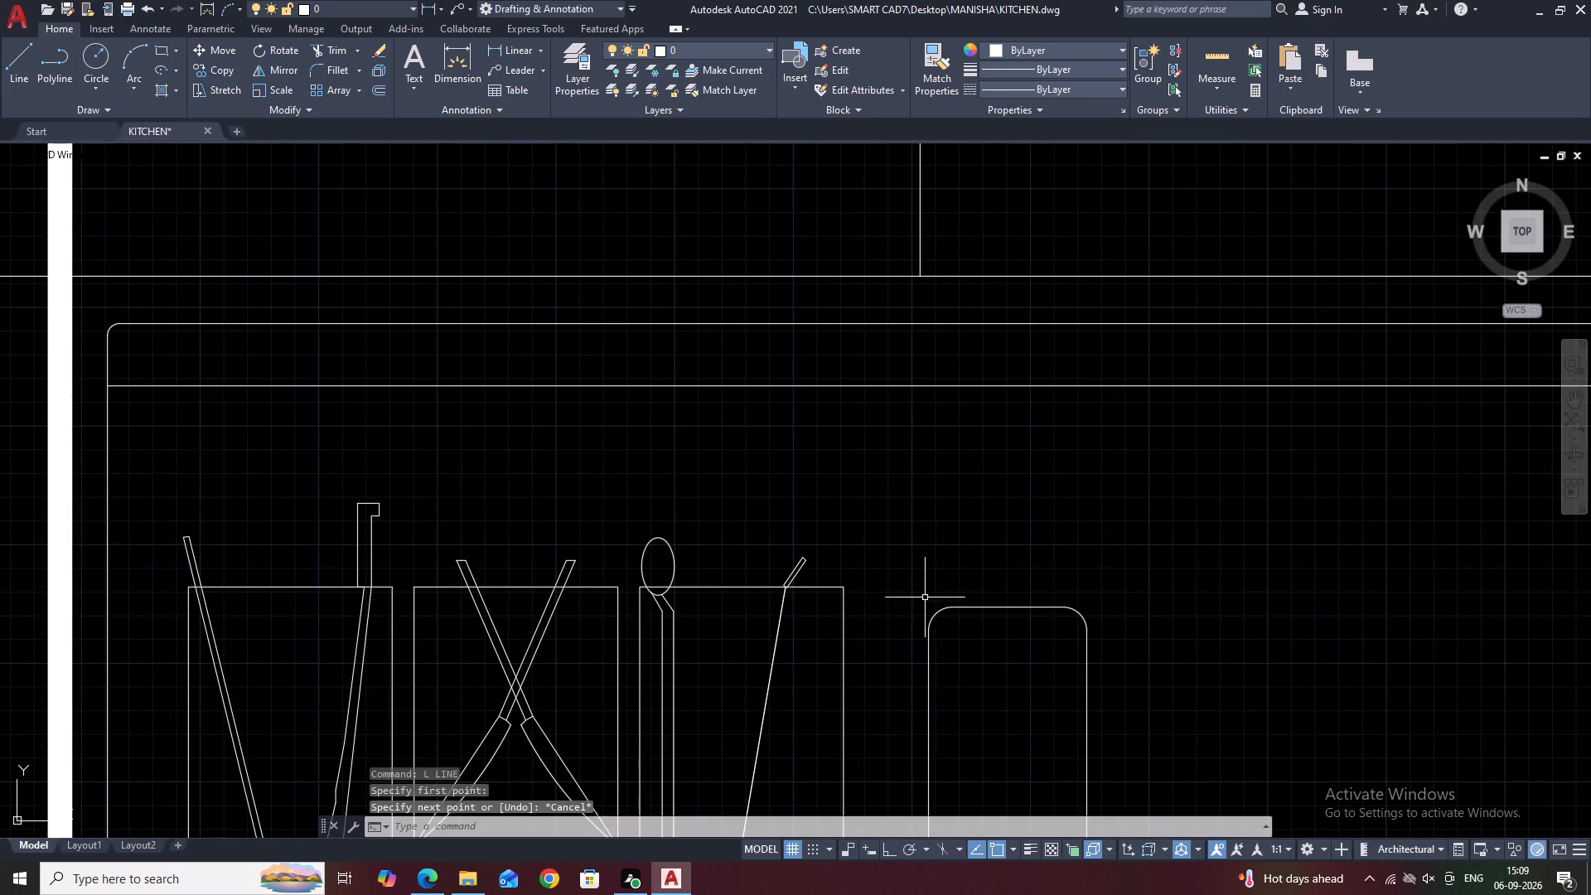
Draw two inward-sloping 45° shoulder lines, each about 1 inch long, rising from the midpoints of the container's rounded top corners.
key(space)
click(937, 615)
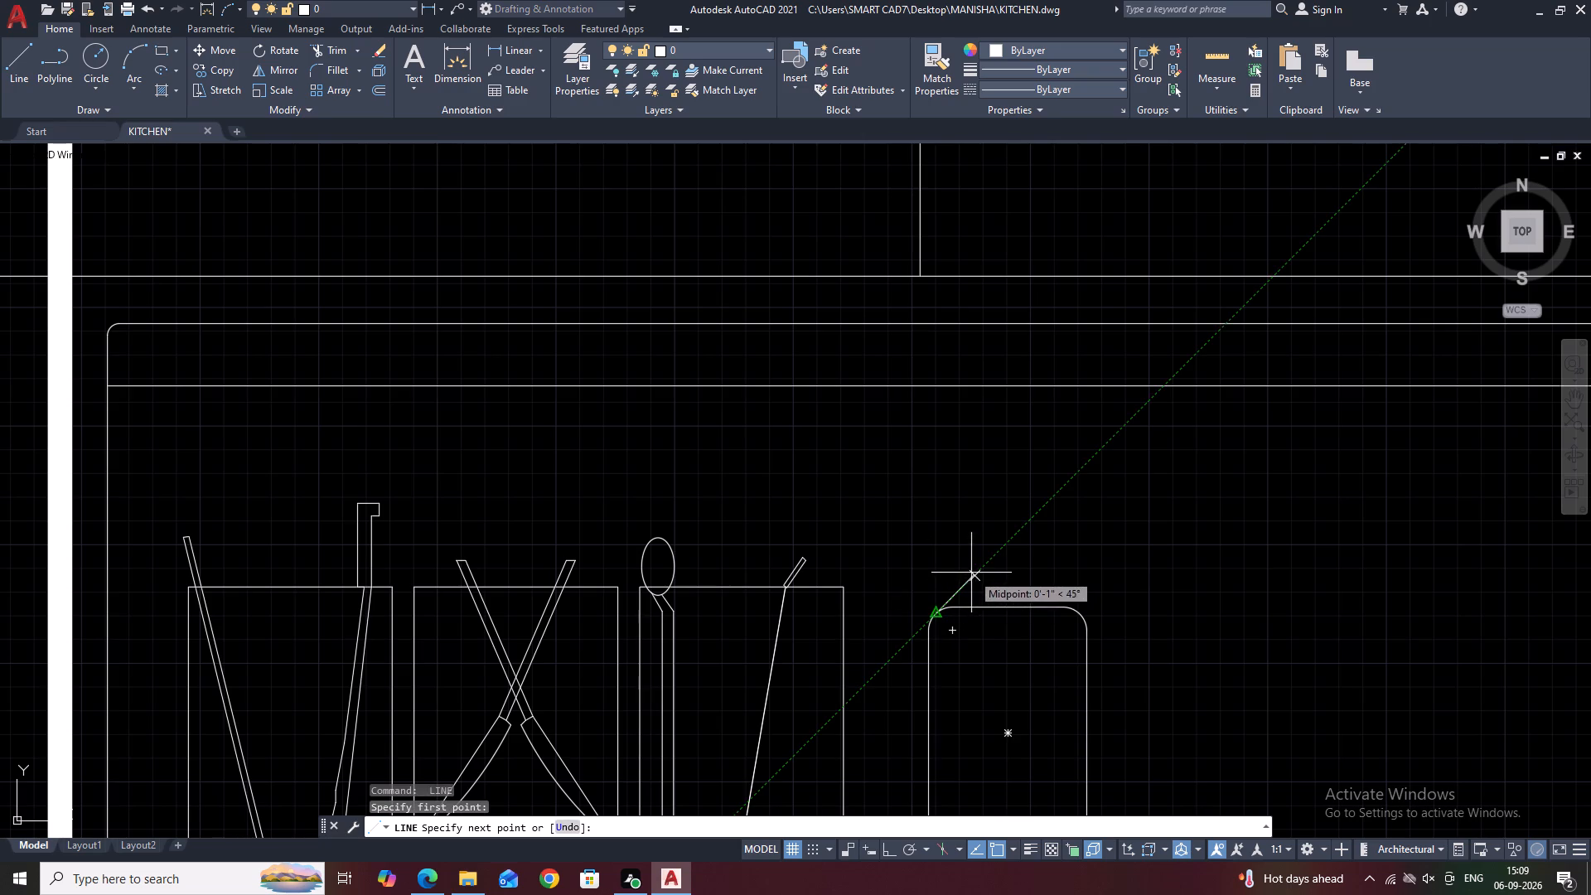
click(971, 573)
key(space)
key(space)
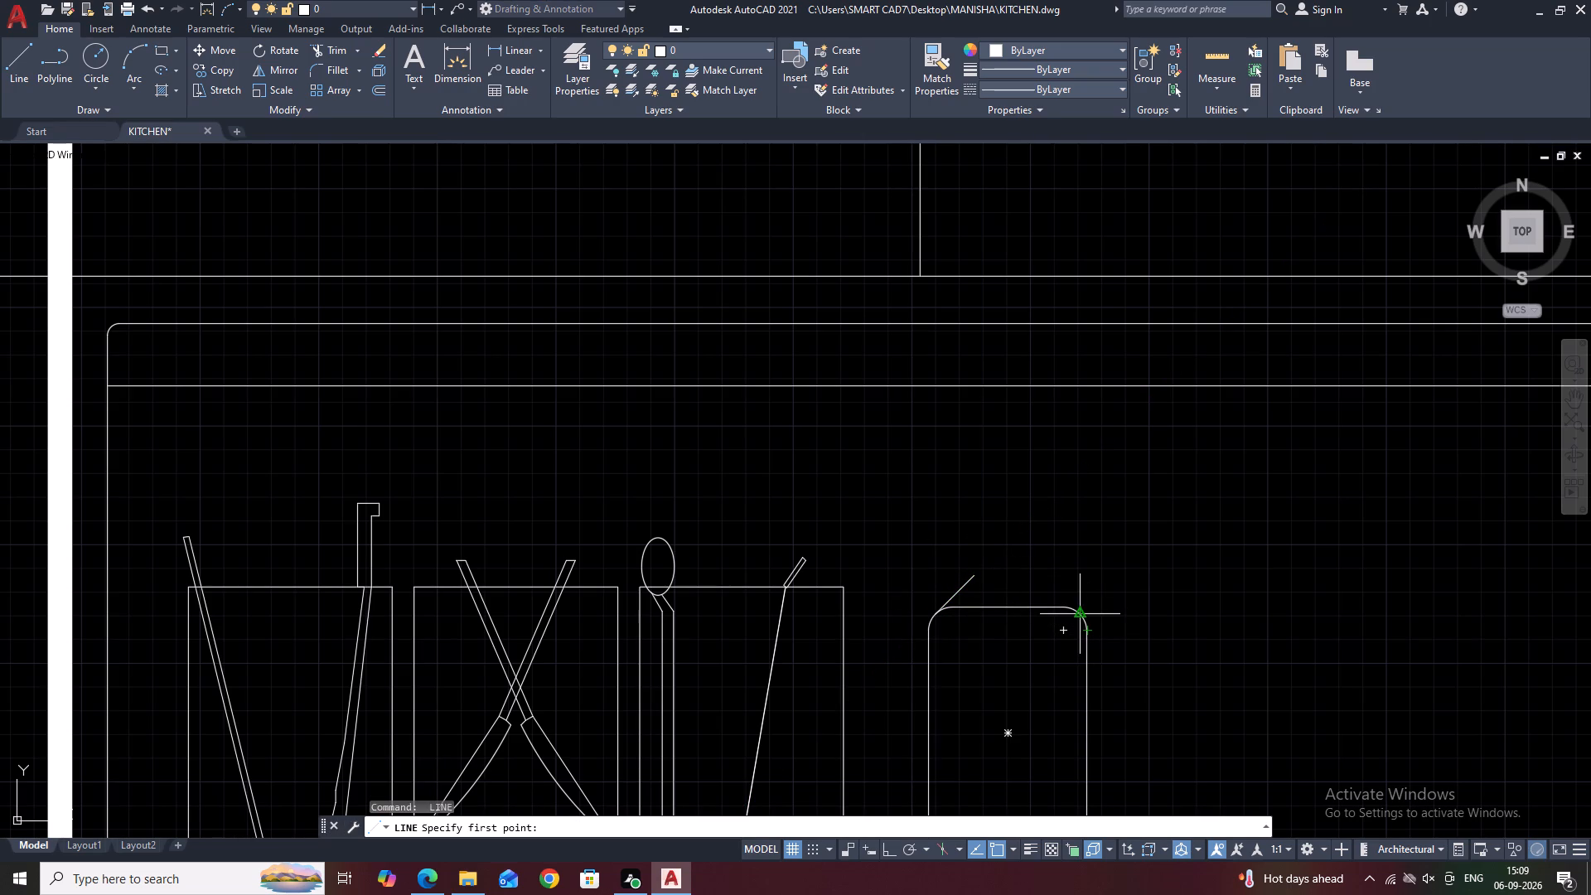
click(1083, 617)
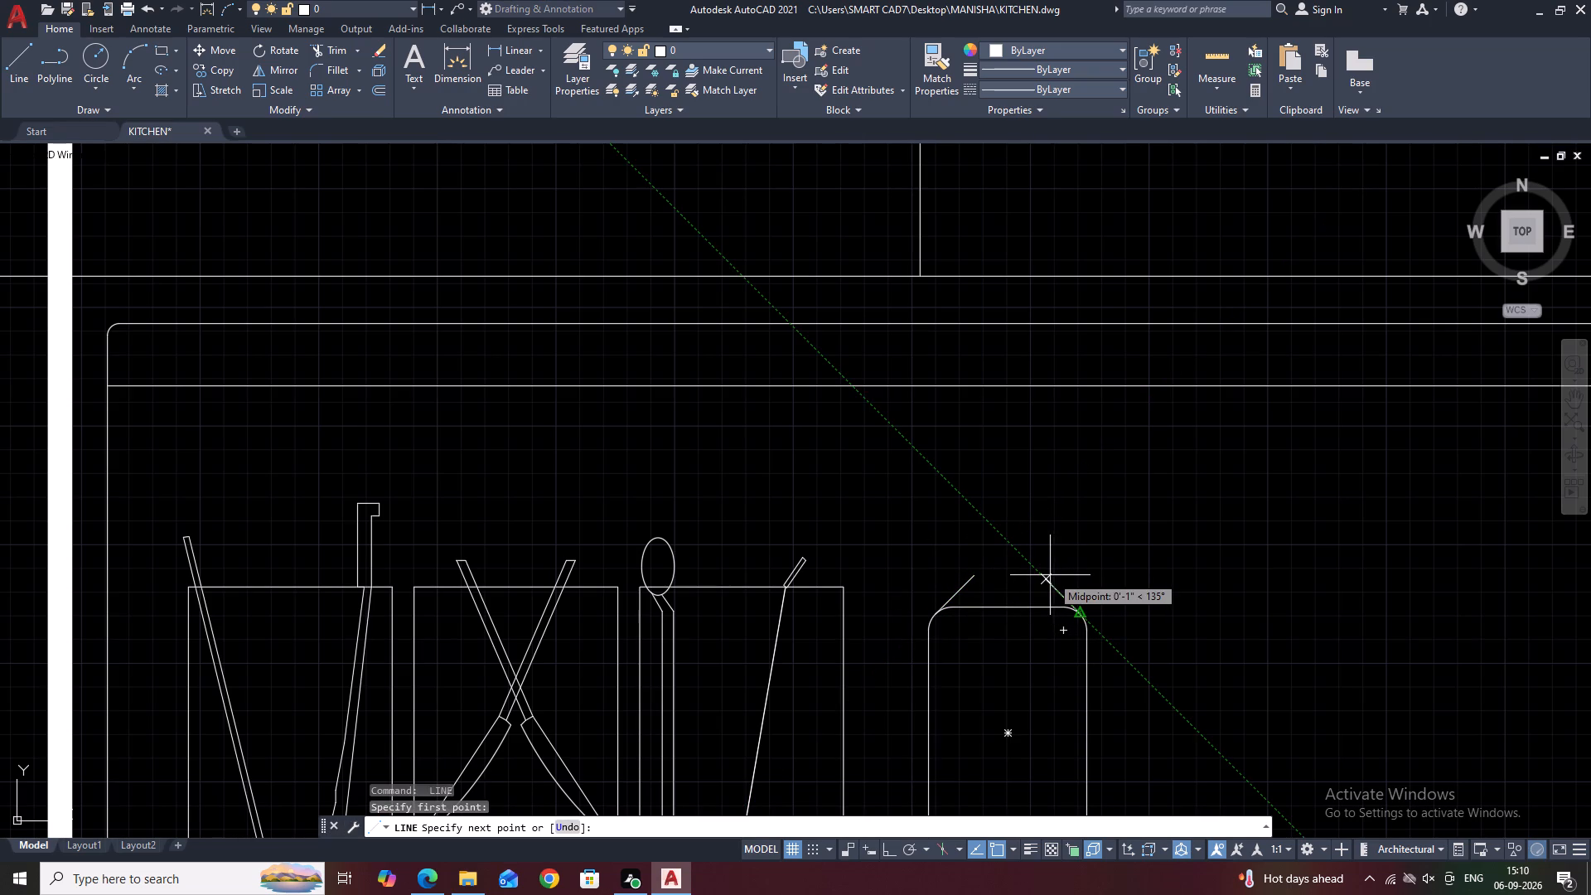
click(1047, 578)
key(Escape)
Draw a thin horizontal lid rectangle across the top of the shoulder lines, overhanging them slightly on both sides.
middle_drag(1017, 568, 1042, 603)
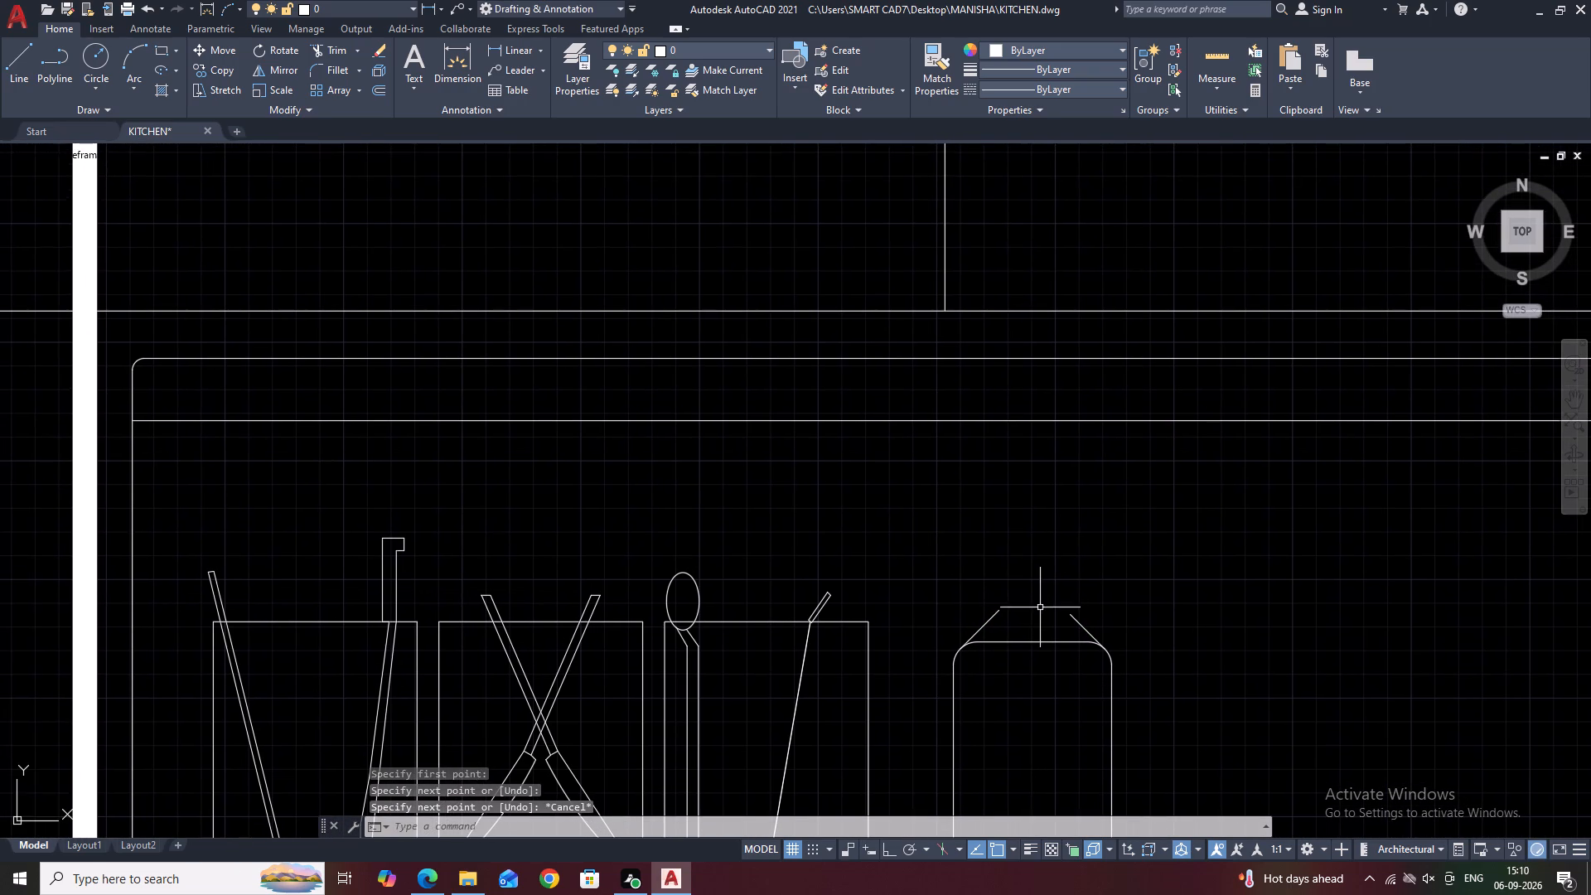
text(REC)
key(space)
scroll(1000, 612, up, 2)
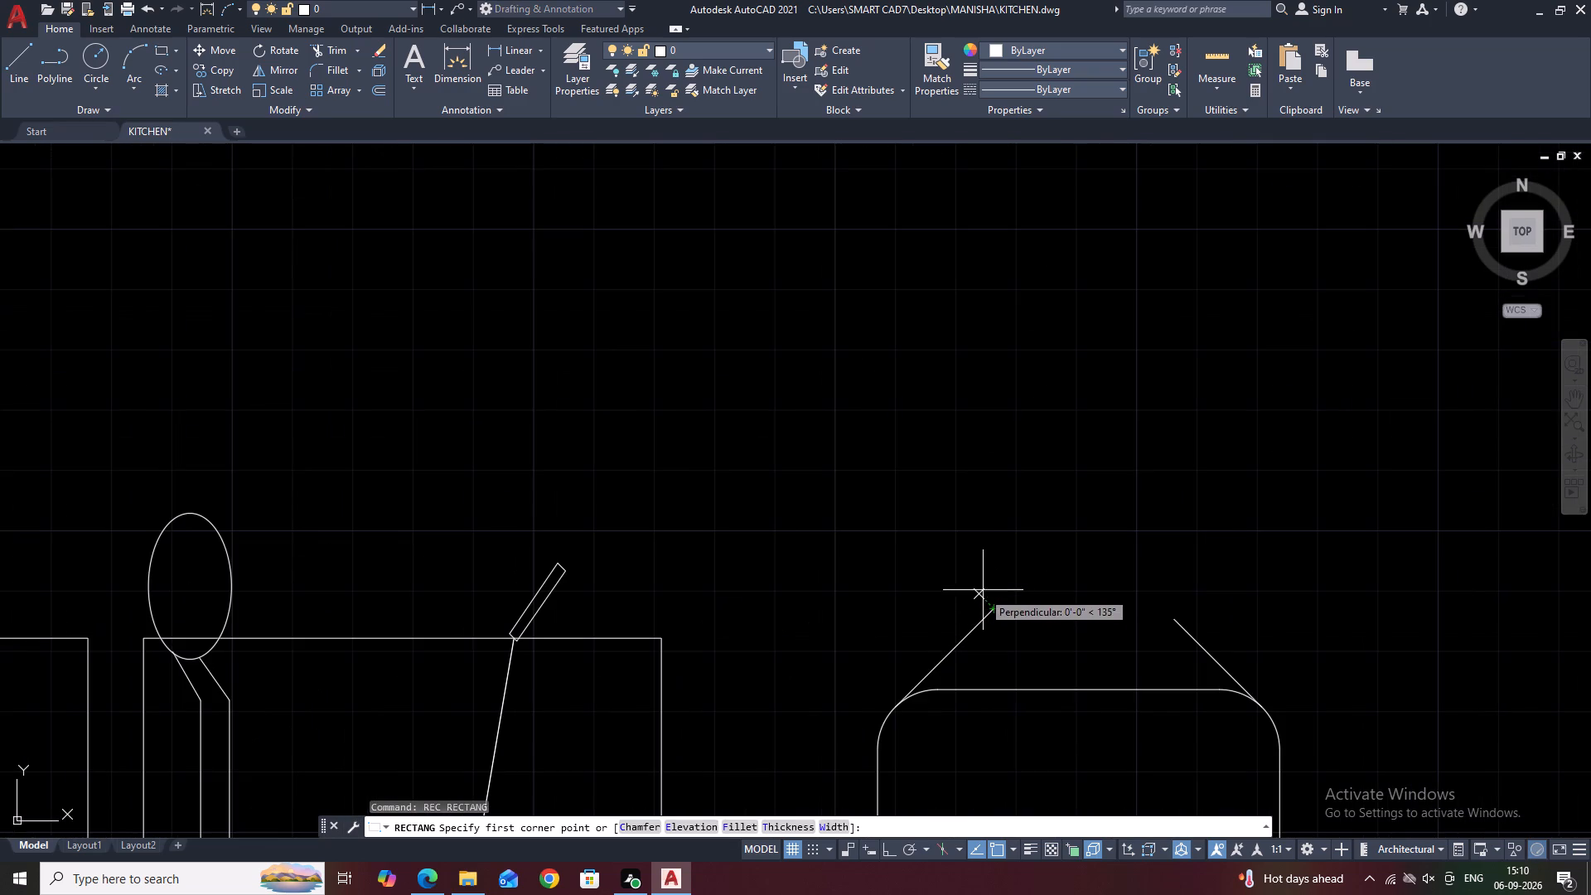
click(984, 588)
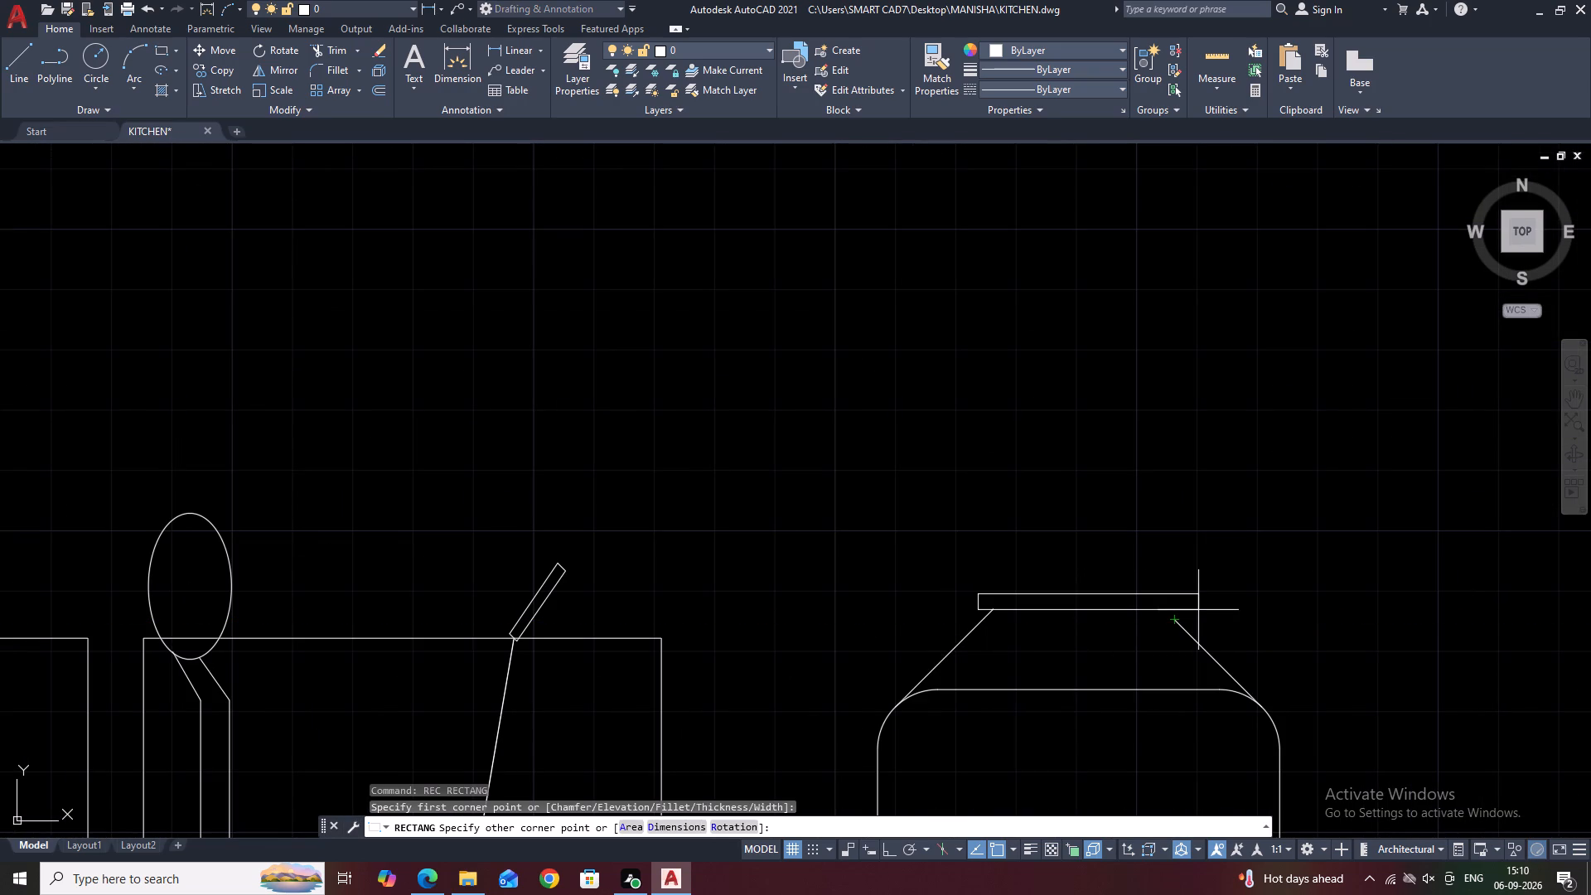
click(1200, 609)
Stretch the upper end of the jar's right shoulder line to meet the bottom edge of the lid rectangle.
scroll(1189, 622, up, 2)
click(1201, 621)
click(1146, 622)
scroll(1156, 622, up, 2)
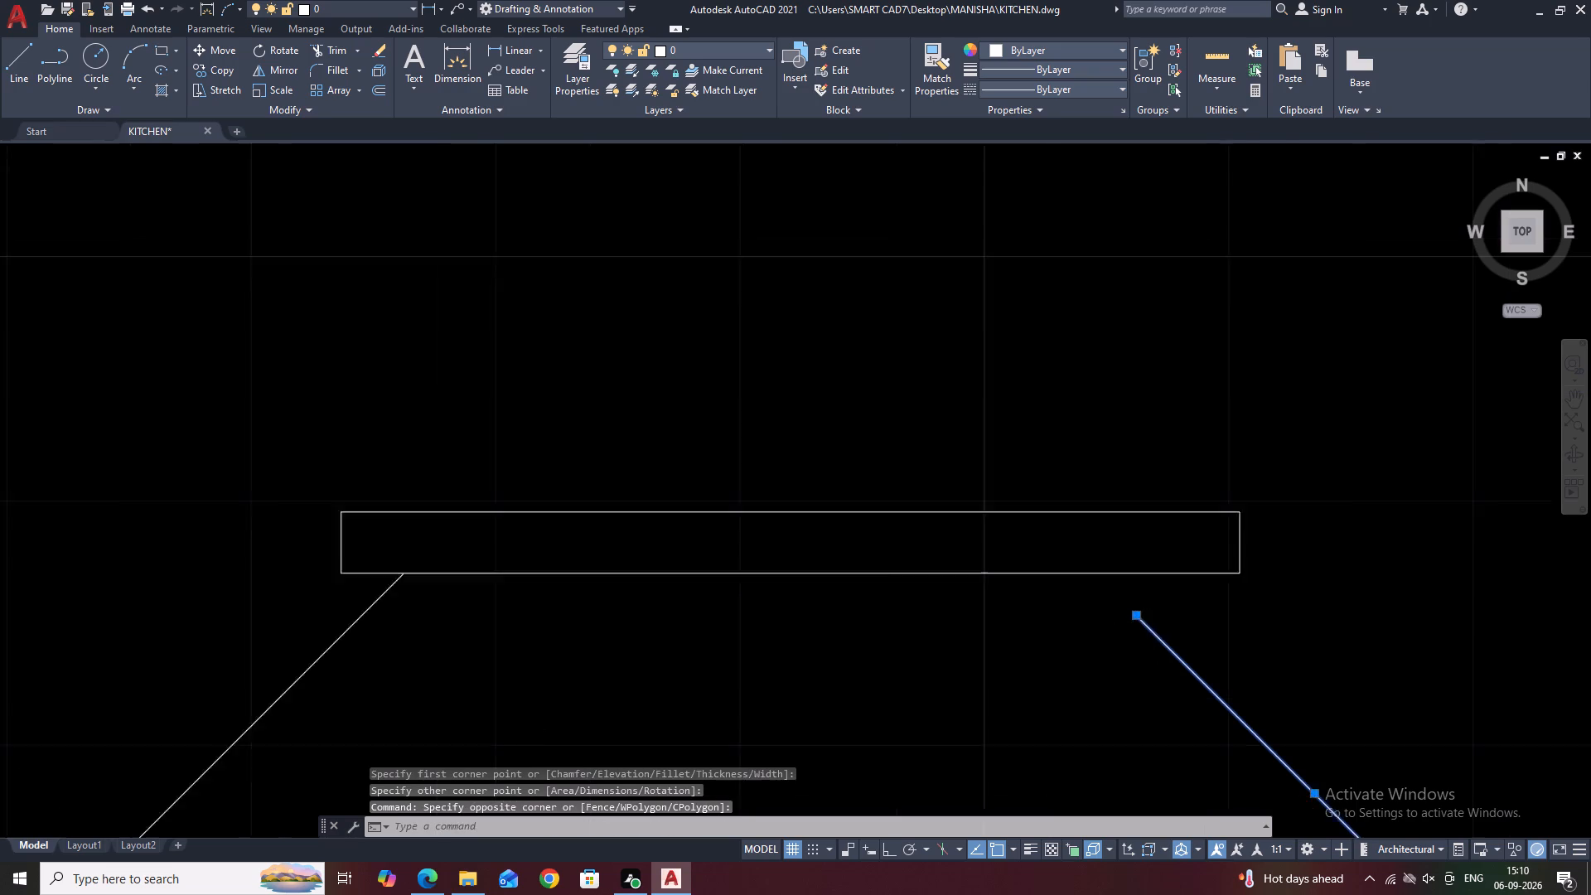
click(1124, 613)
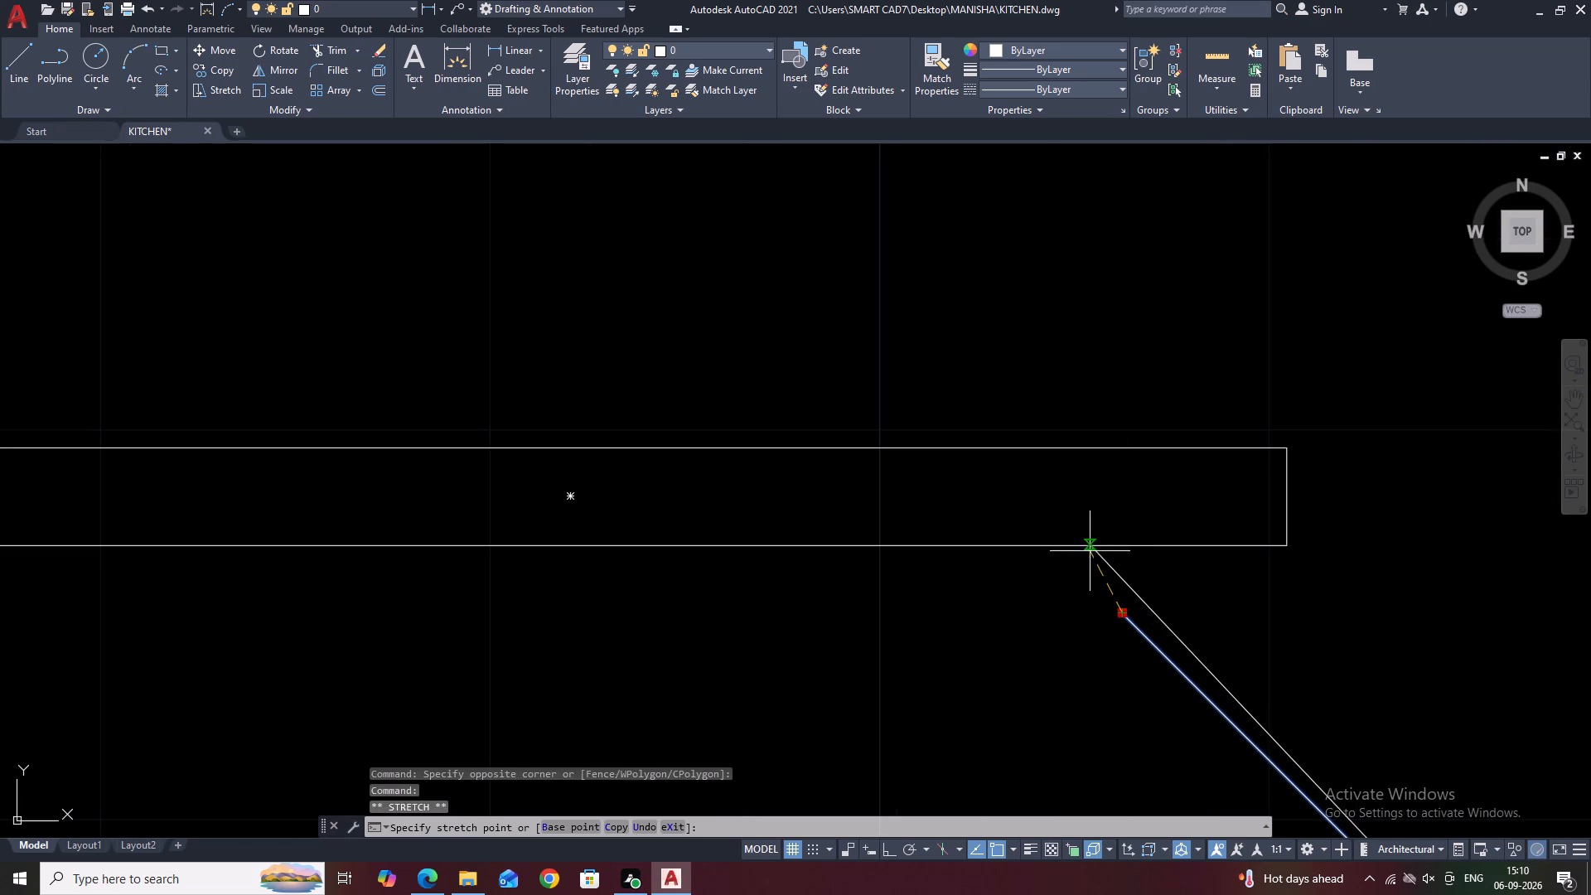
click(1081, 548)
key(Escape)
Move the lid rectangle slightly to the left along its bottom edge to even out its overhang on the shoulder lines.
scroll(1042, 547, down, 5)
middle_drag(1124, 539, 1139, 564)
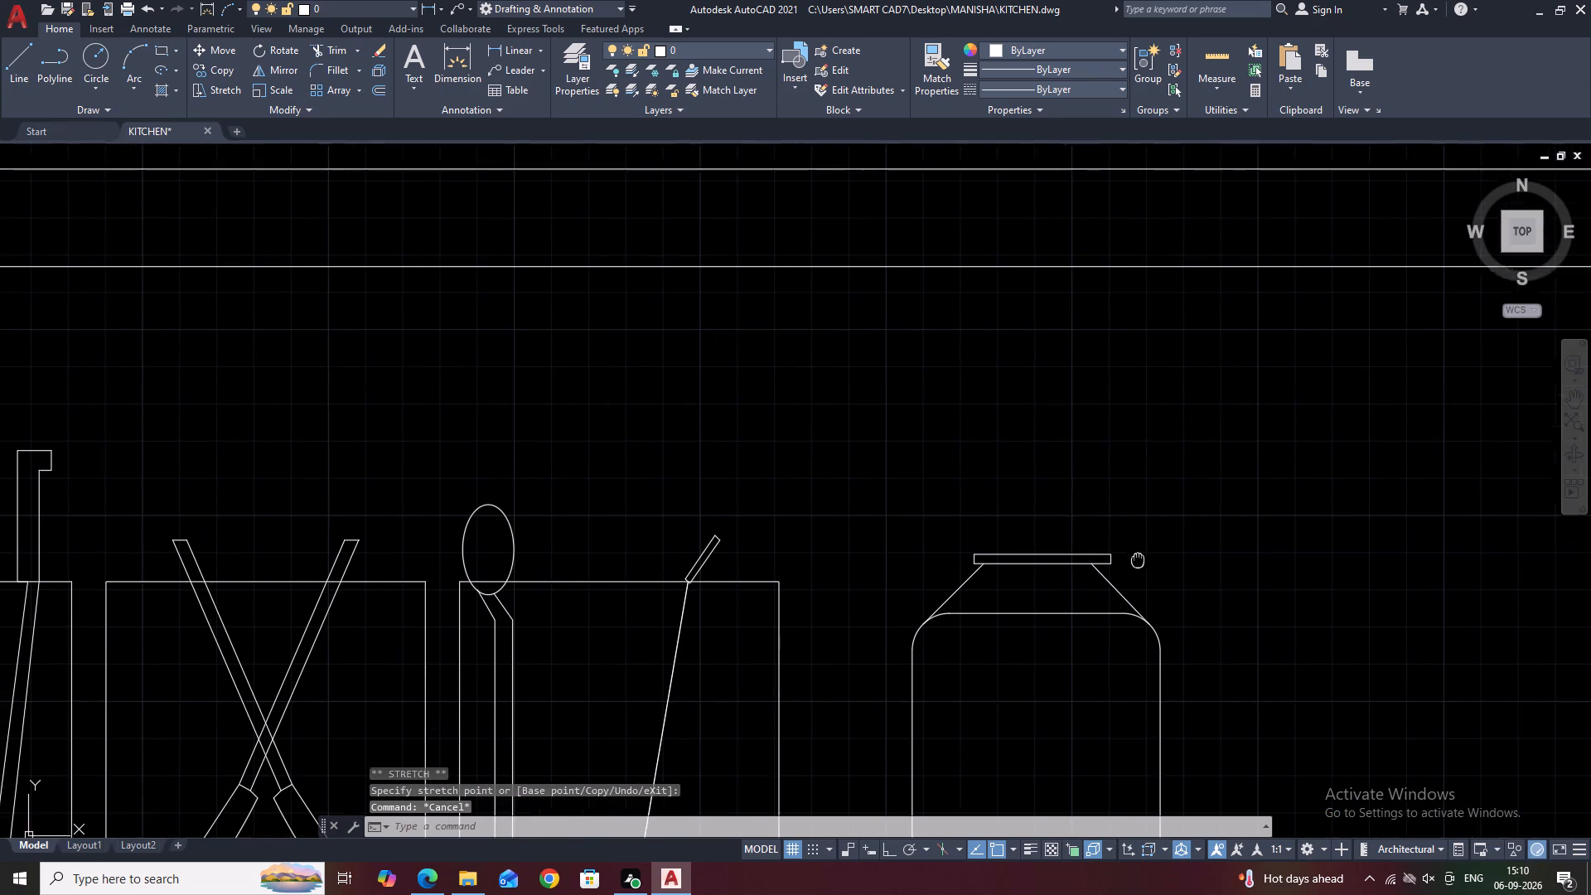
middle_drag(1139, 564, 1139, 564)
scroll(1133, 574, up, 2)
click(1137, 588)
click(1079, 516)
middle_drag(1097, 539, 1116, 572)
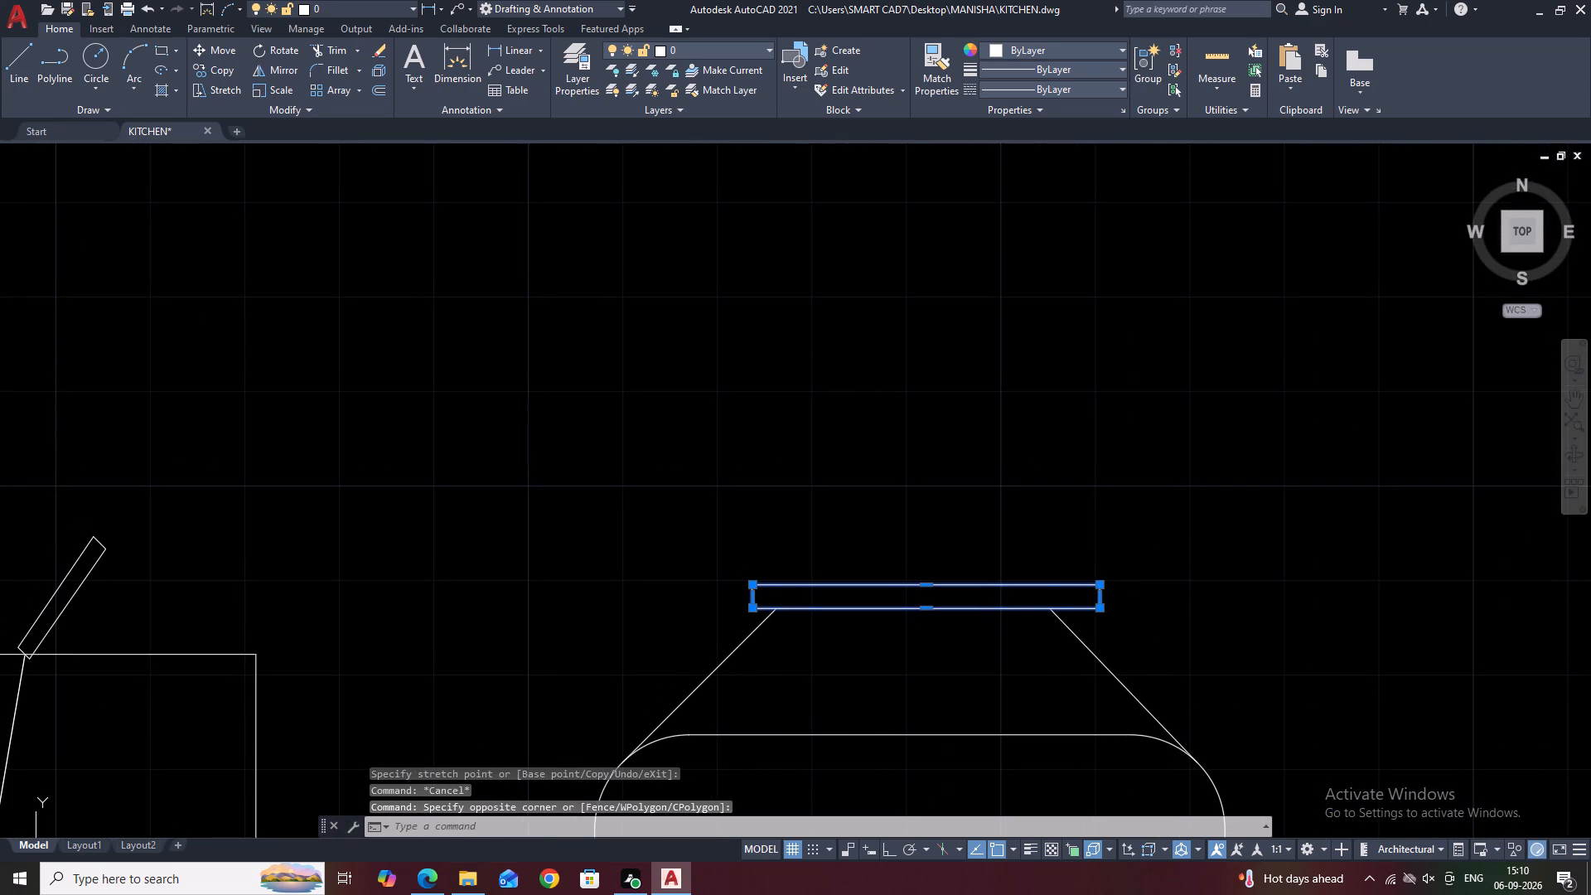
key(m)
key(space)
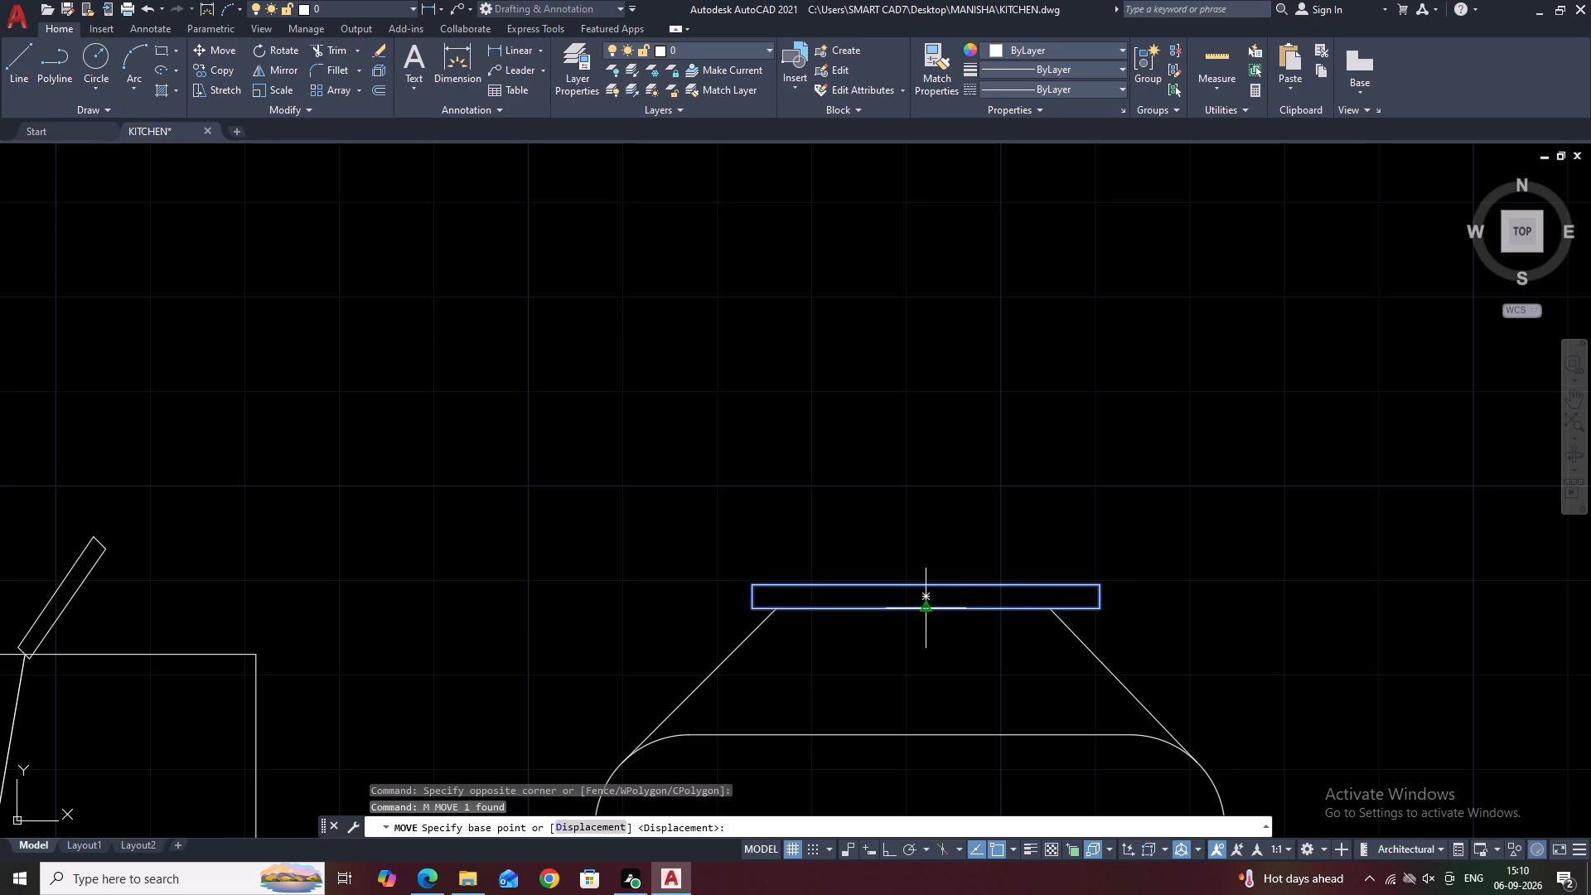
click(927, 609)
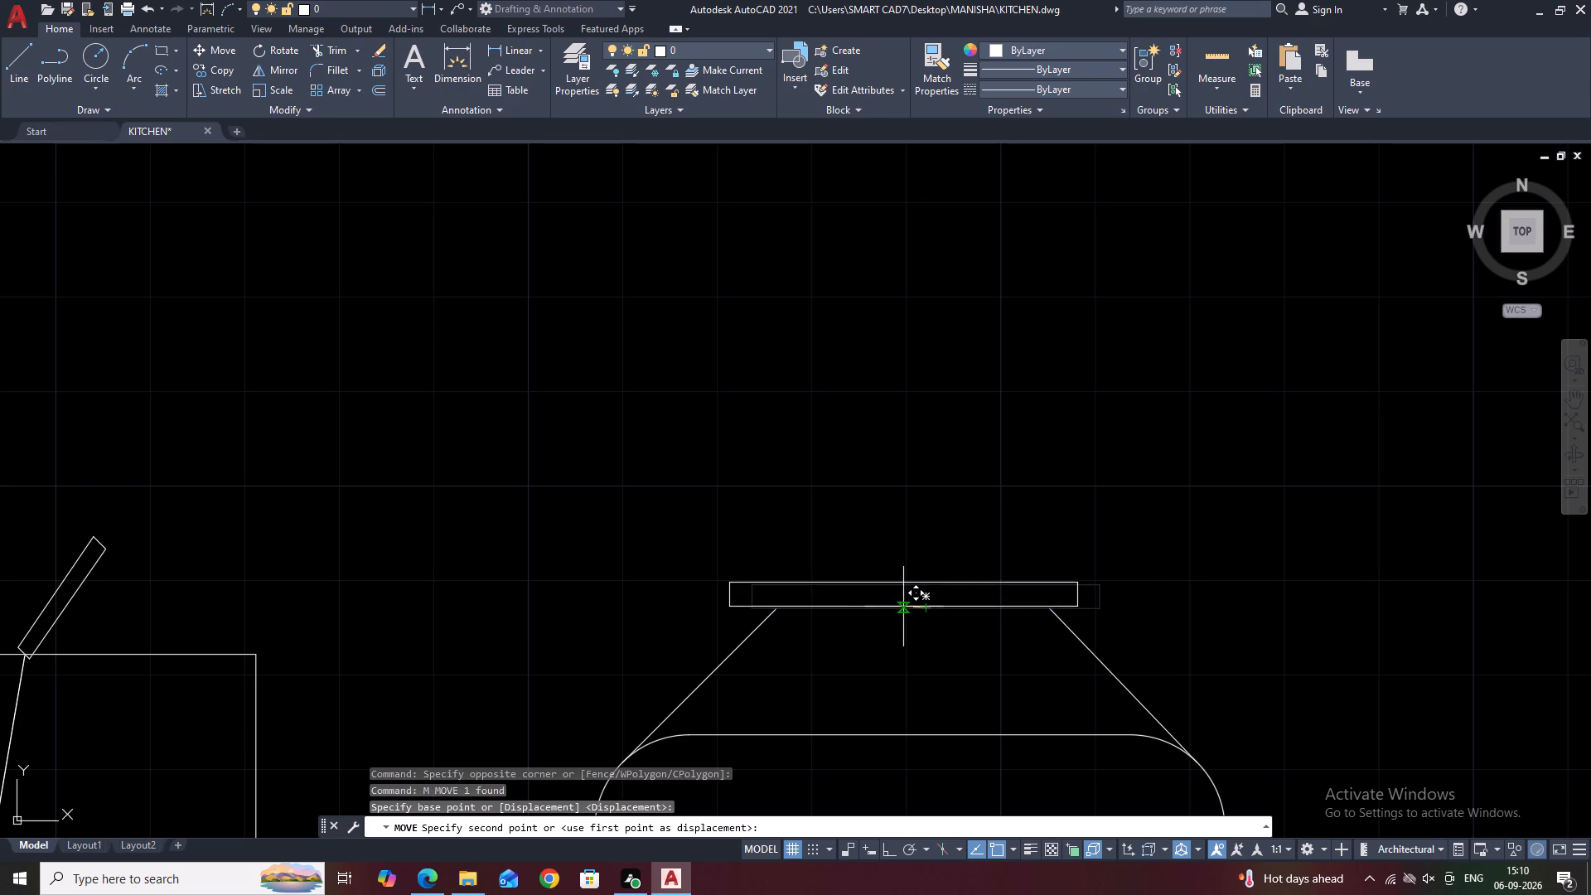
click(903, 607)
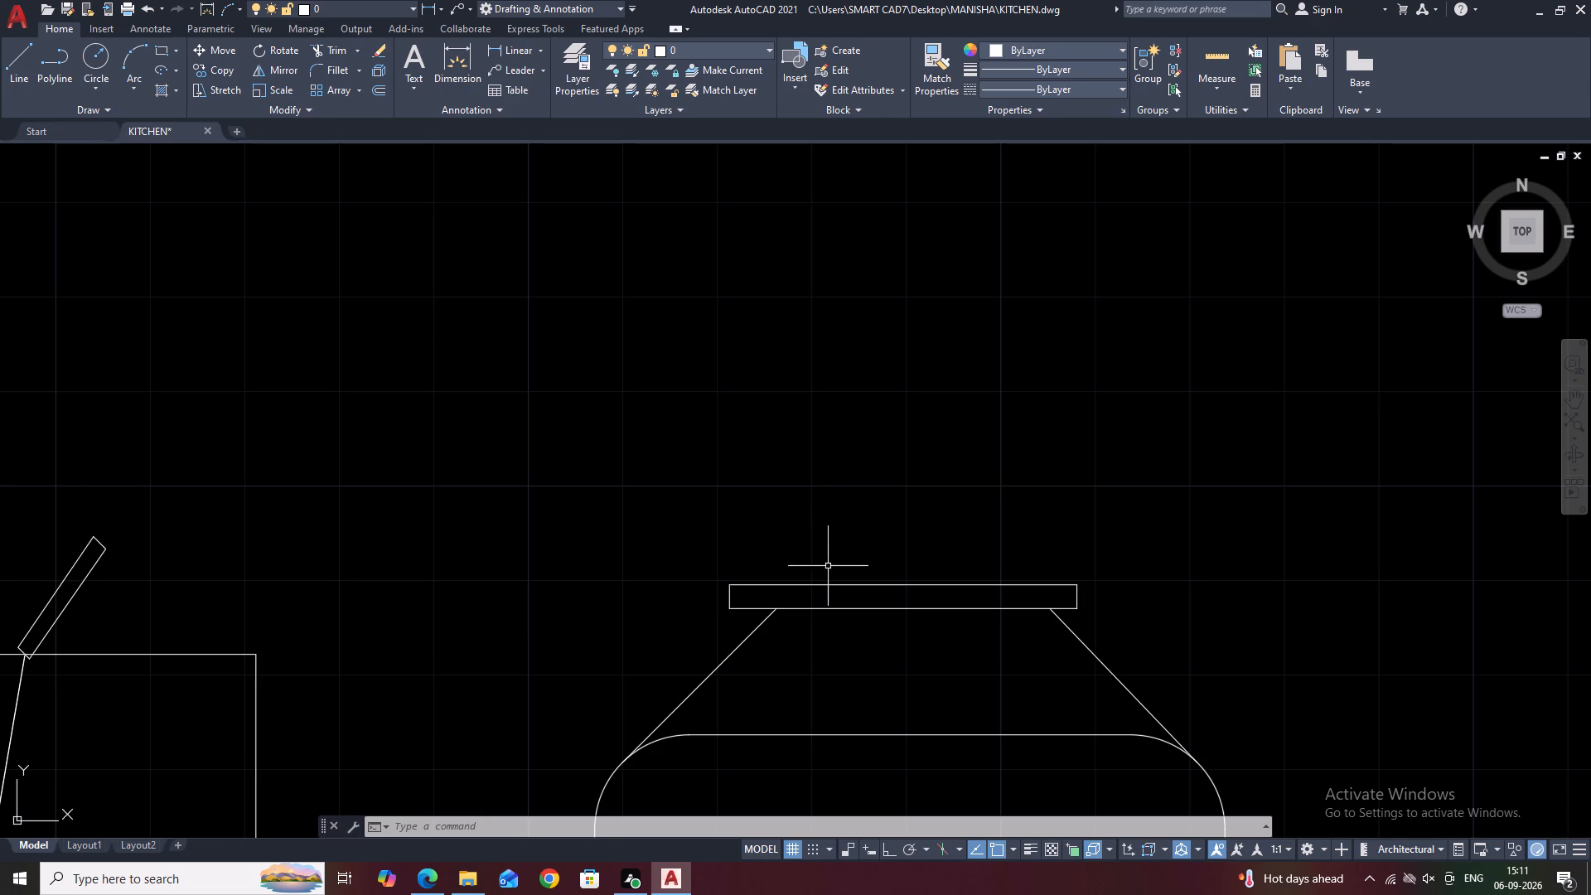
Move the lid rectangle slightly back to the right so it sits centred over the jar's shoulder lines.
scroll(809, 515, down, 1)
scroll(999, 580, up, 1)
middle_drag(1034, 546, 1057, 480)
scroll(990, 450, down, 4)
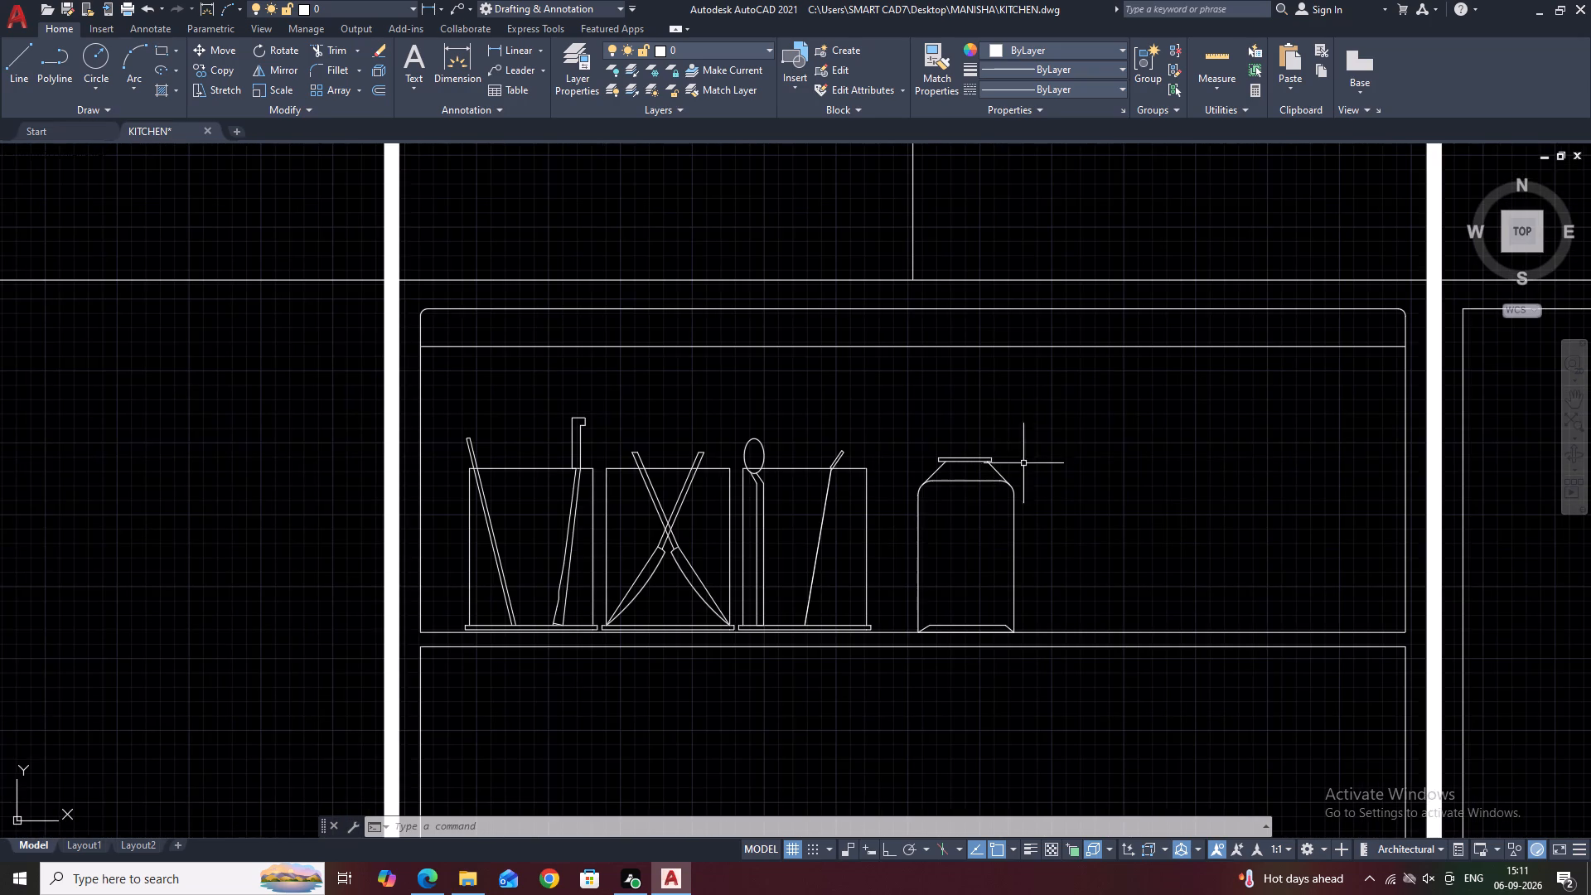
middle_drag(1067, 415, 1042, 495)
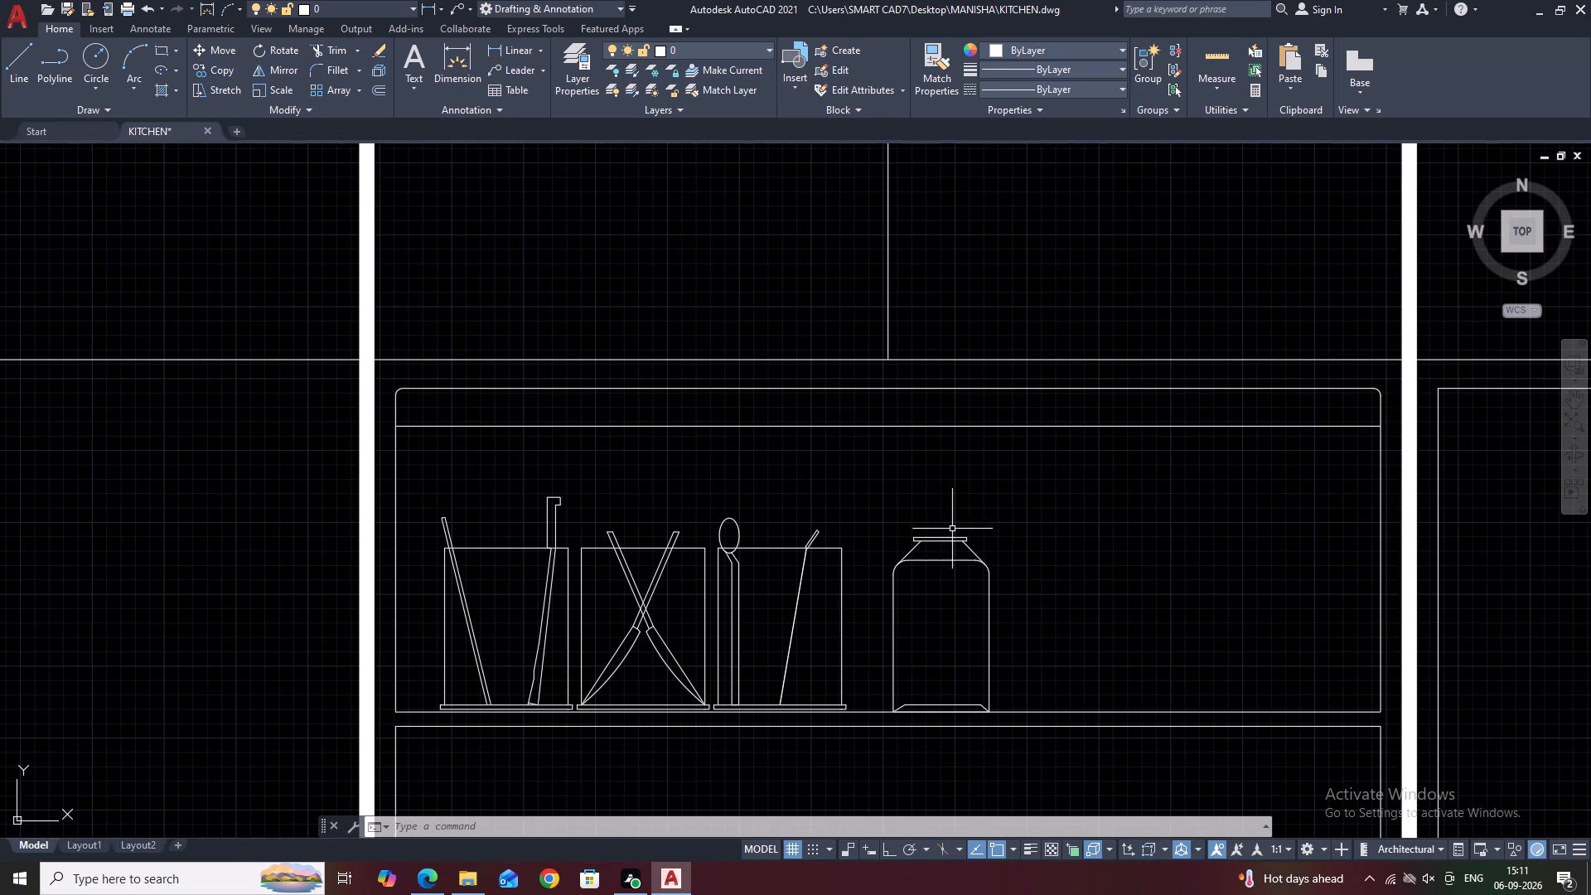
scroll(951, 530, up, 4)
drag(948, 578, 946, 565)
click(912, 490)
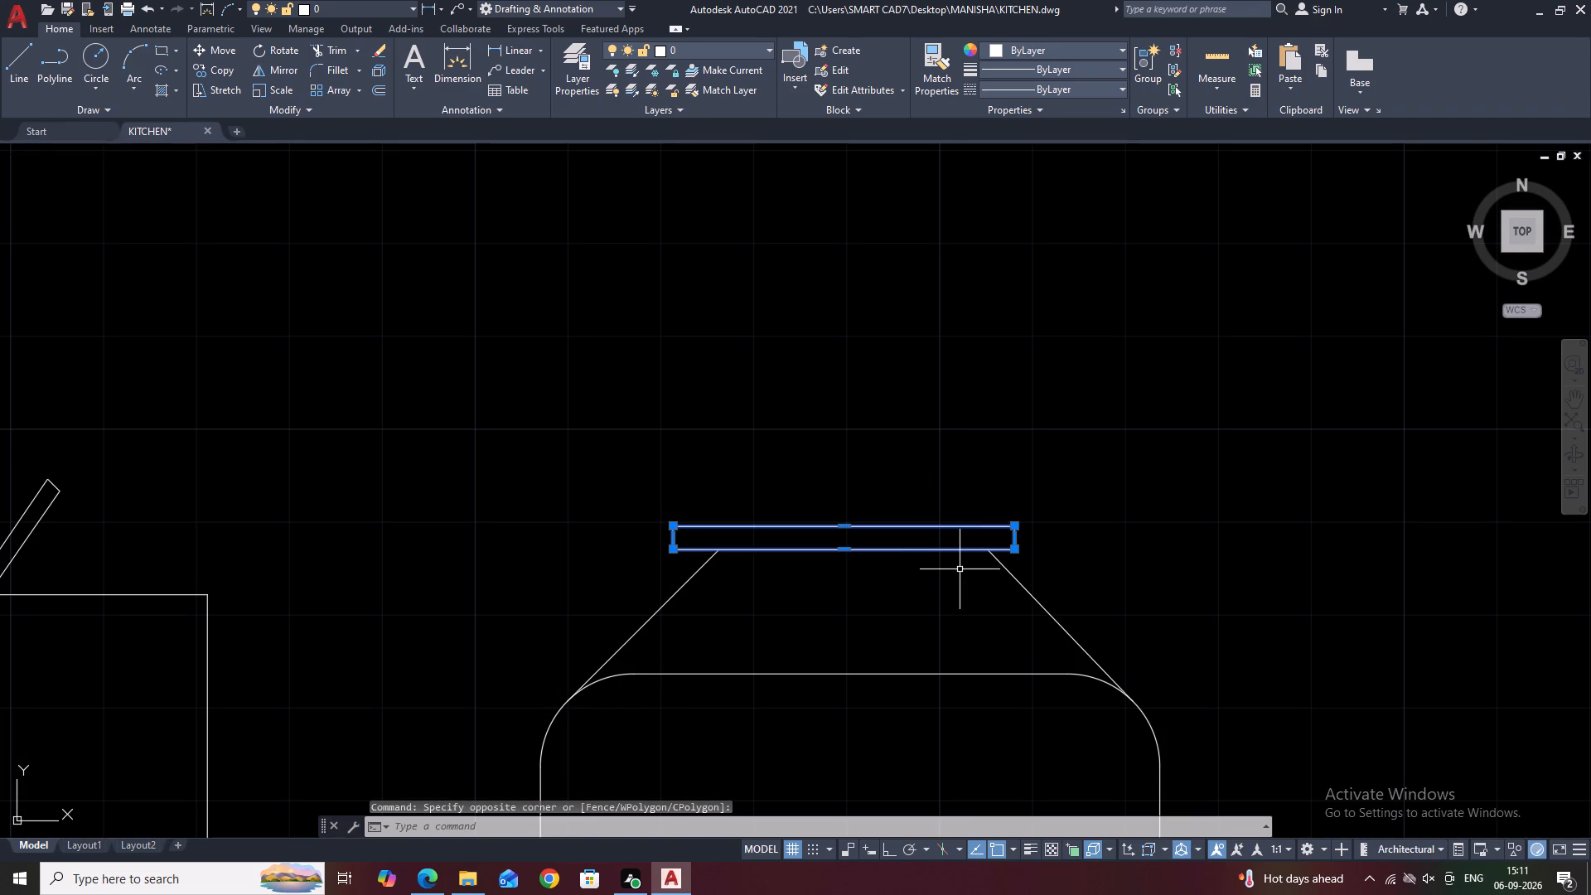
key(m)
key(space)
click(838, 549)
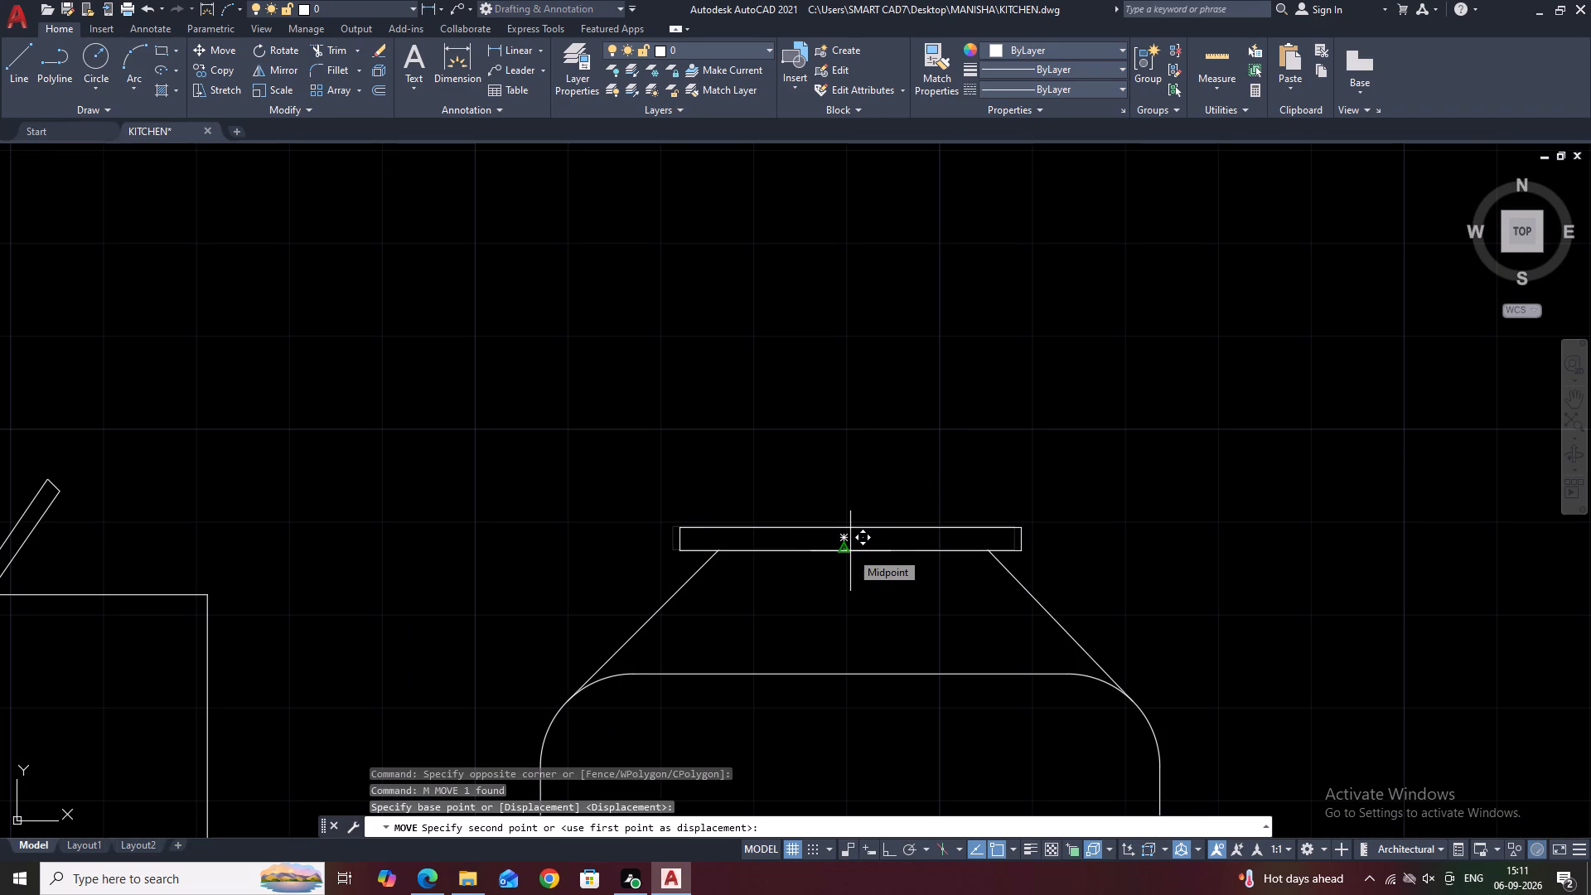
click(850, 551)
click(859, 564)
click(849, 526)
text(M)
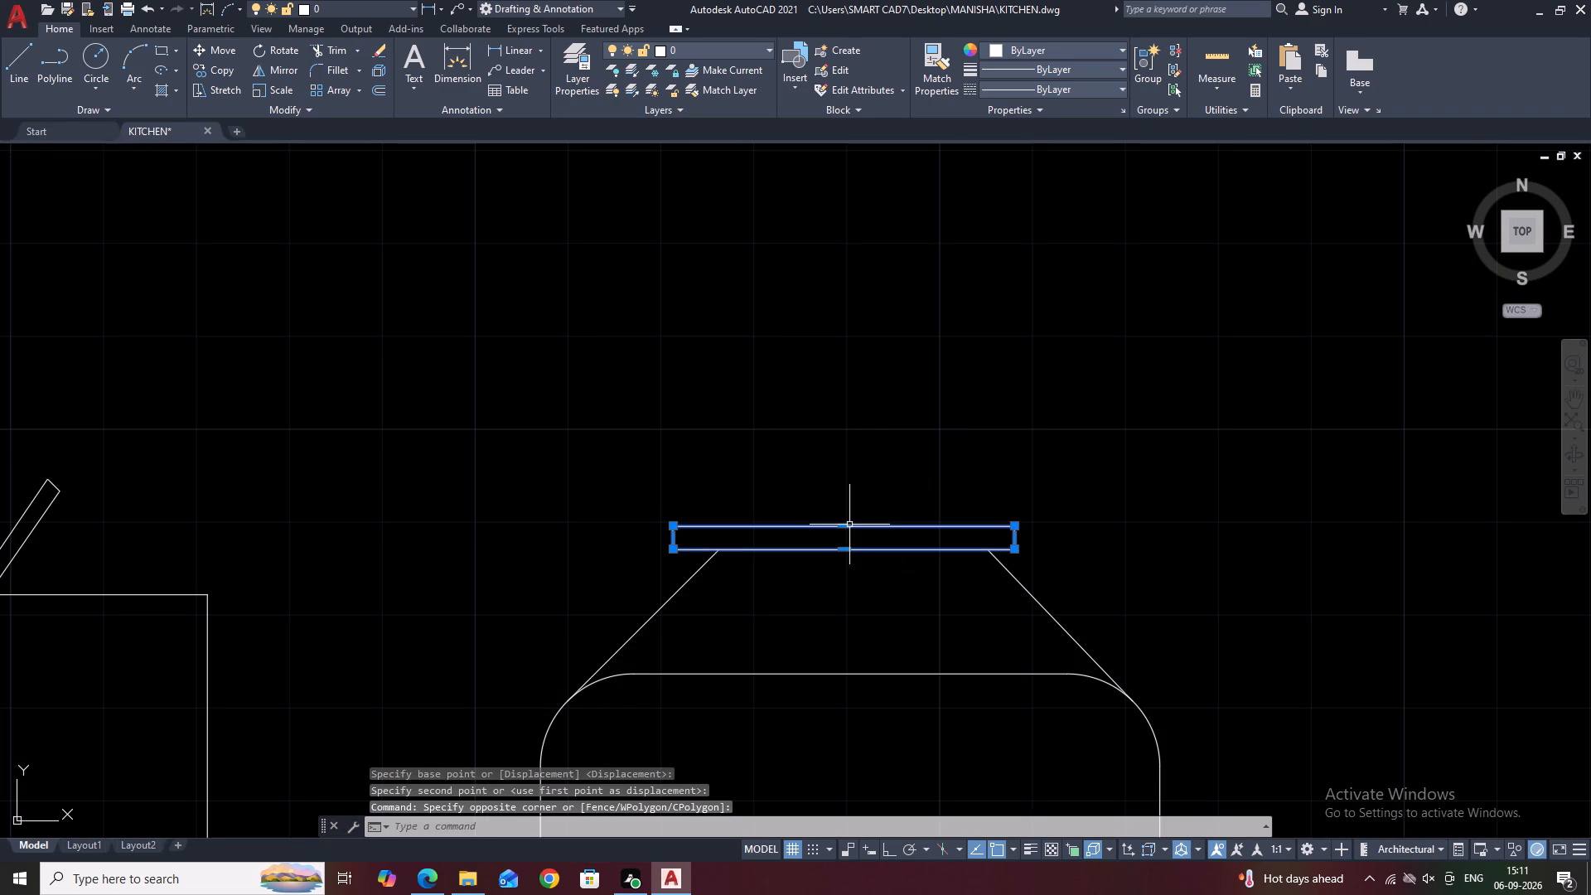
key(space)
click(840, 549)
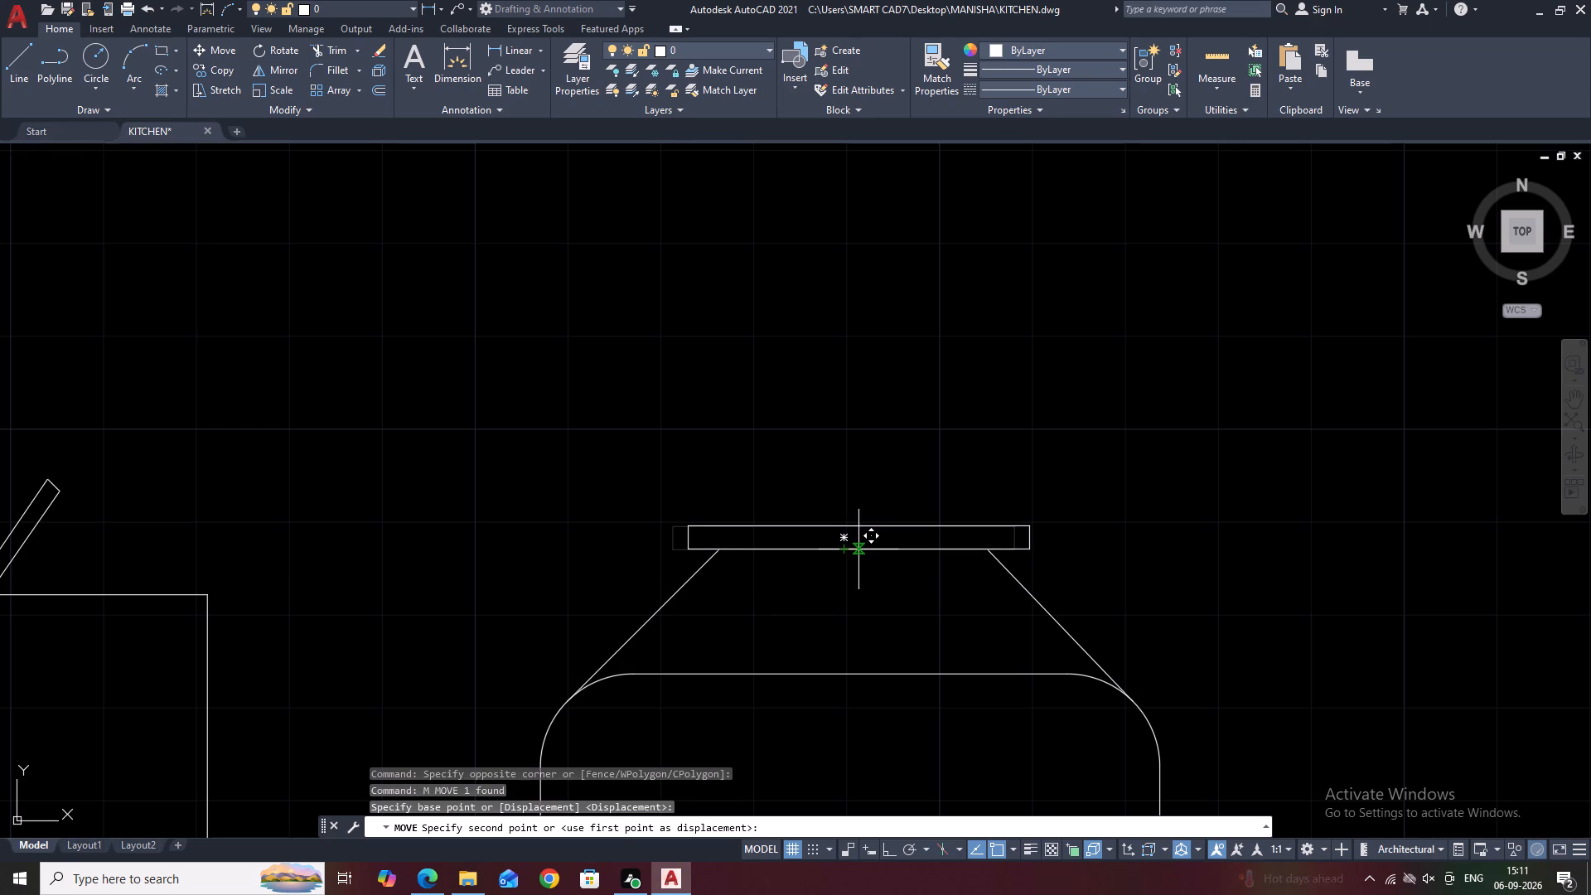
click(858, 549)
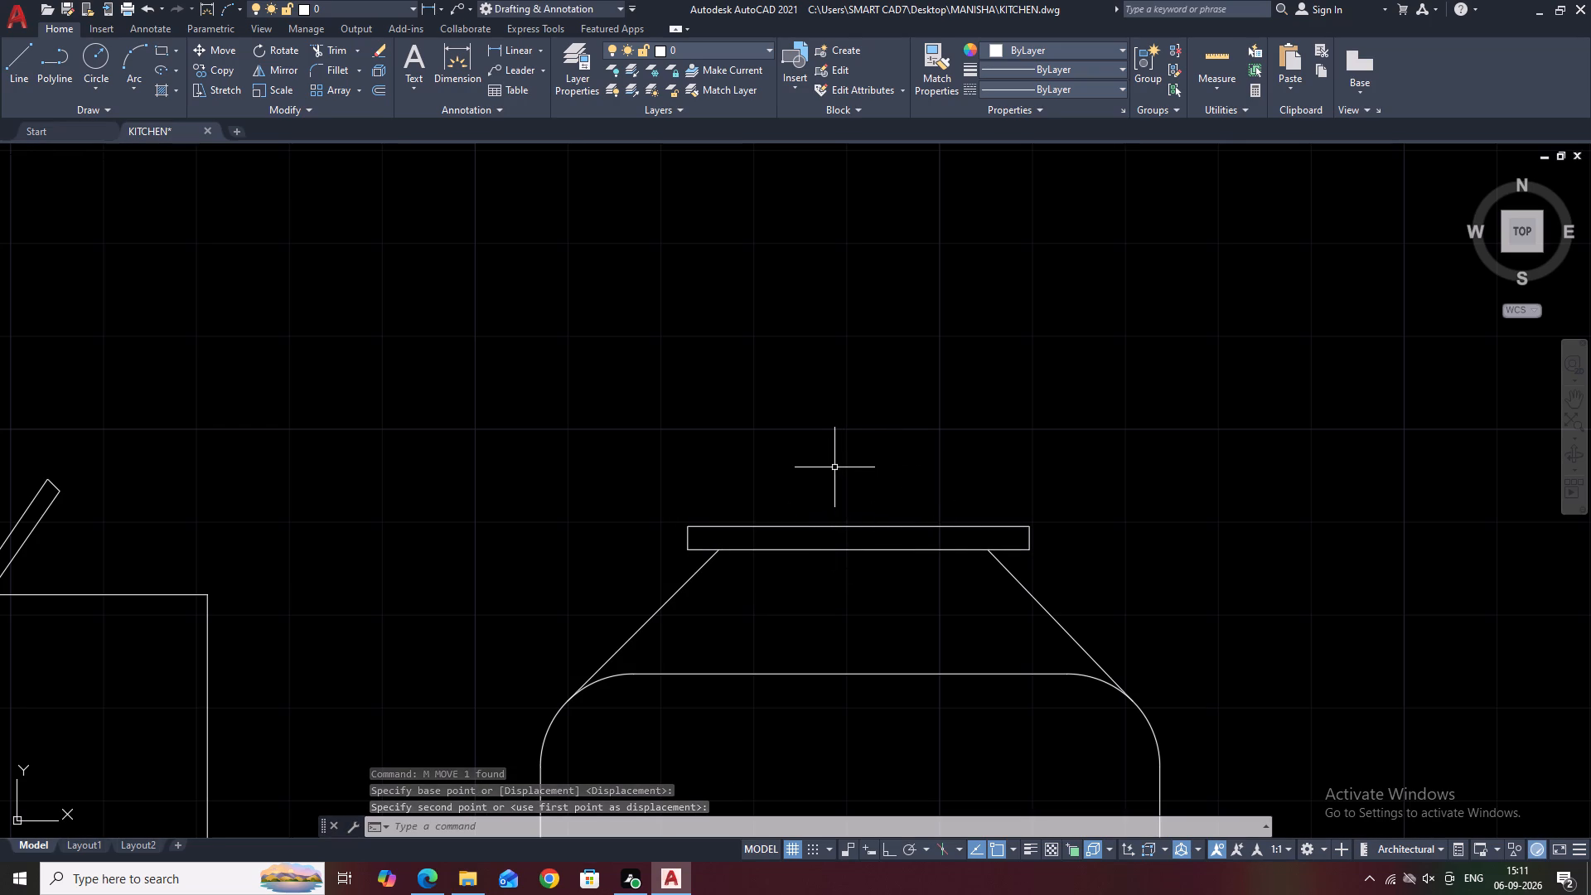
Draw a low trapezoid knob on top of the lid, with two inward-sloping sides and a horizontal top about 1 inch long.
text(L)
key(space)
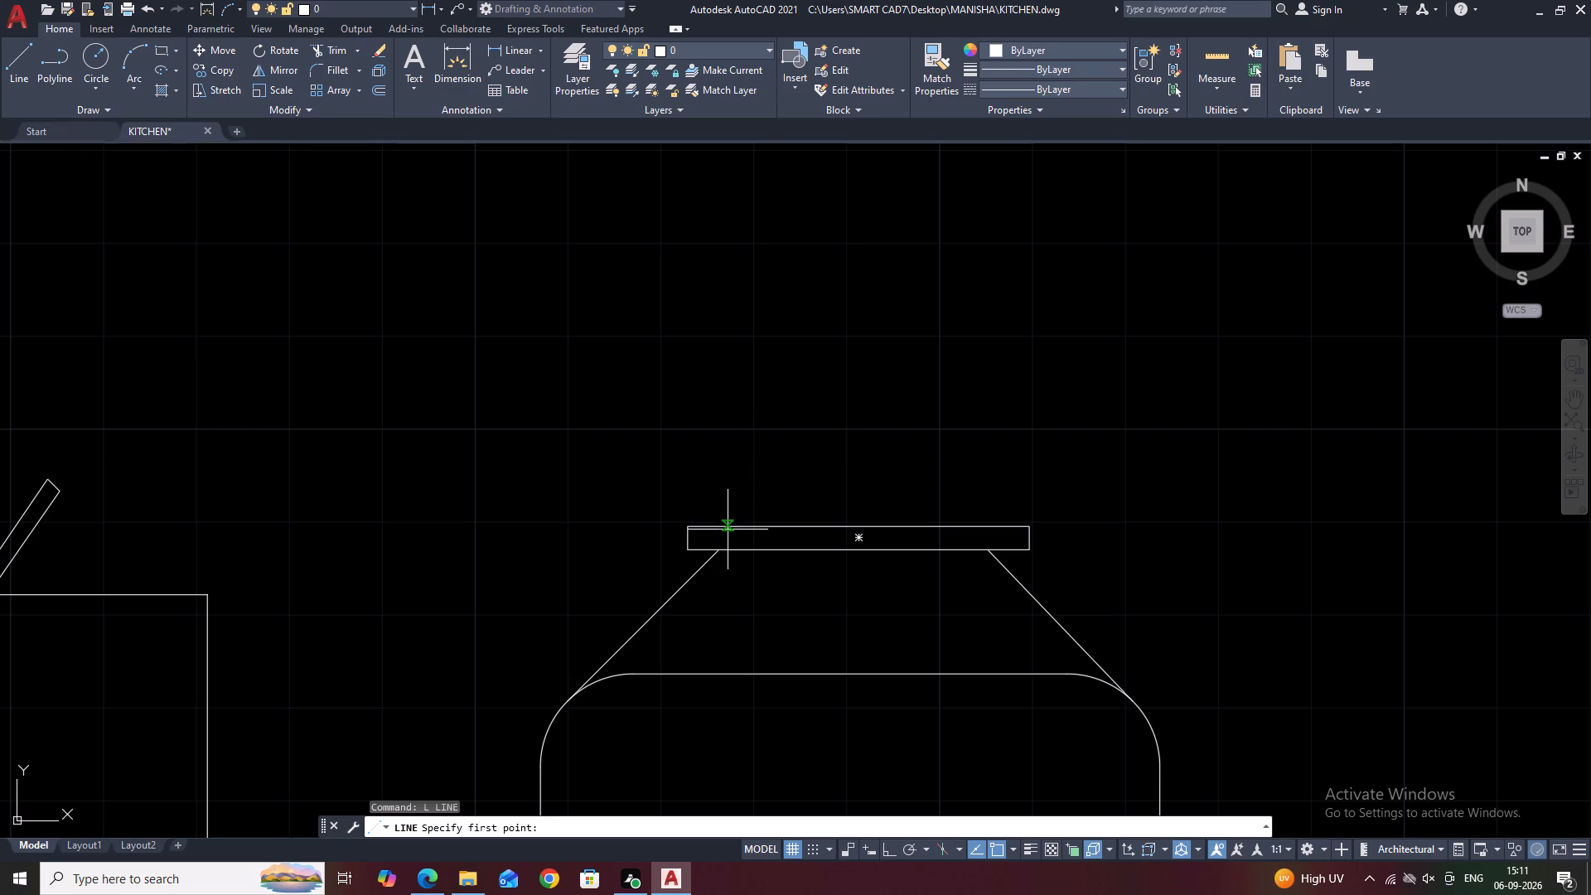
scroll(725, 530, up, 1)
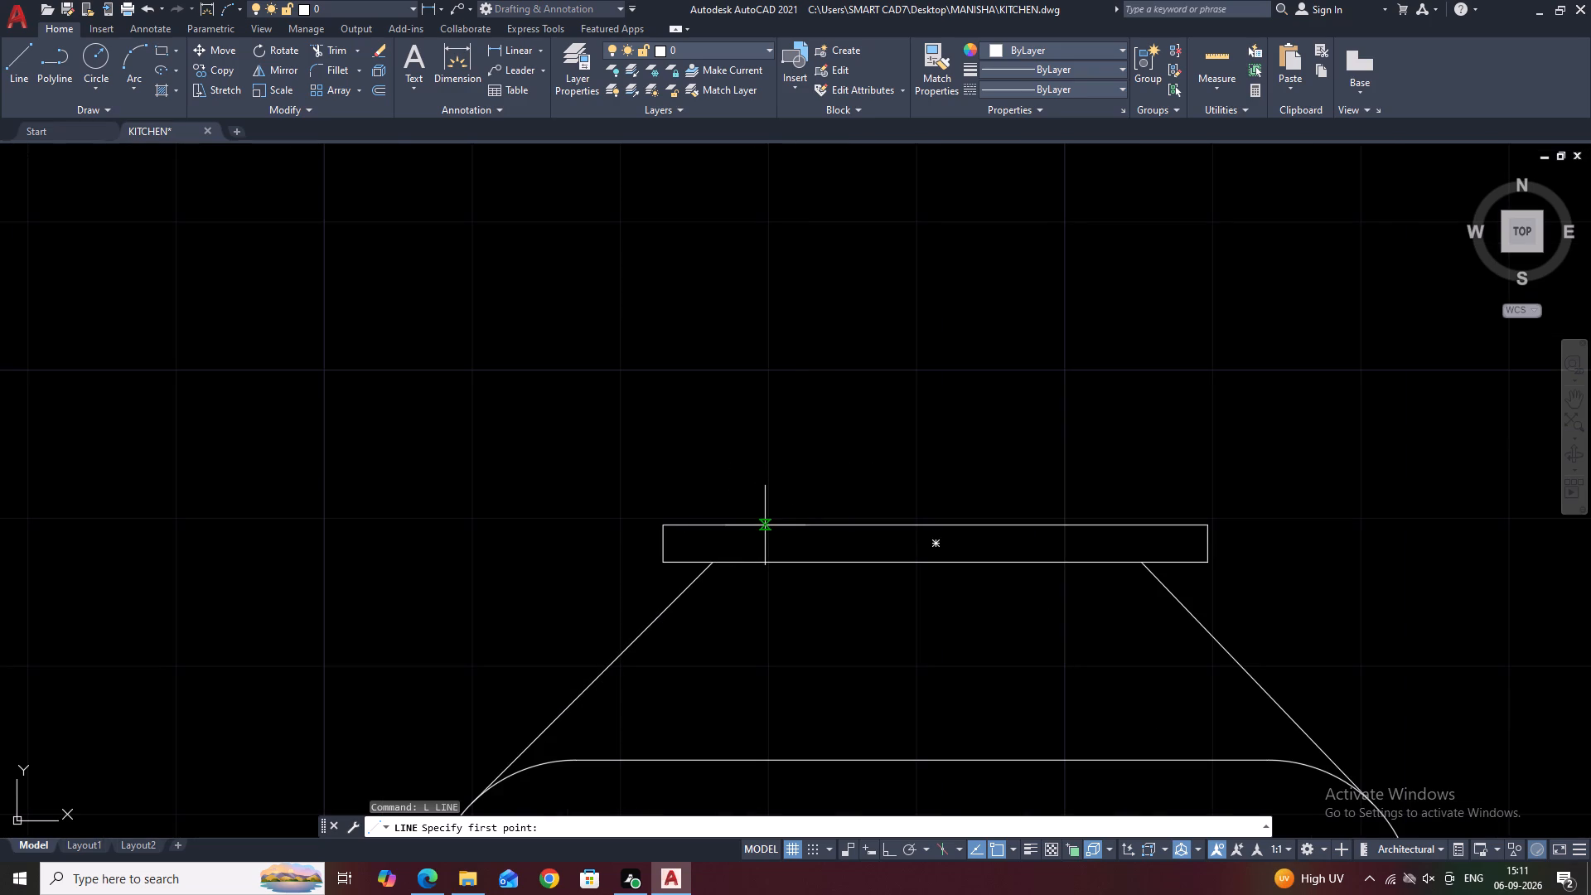
click(765, 525)
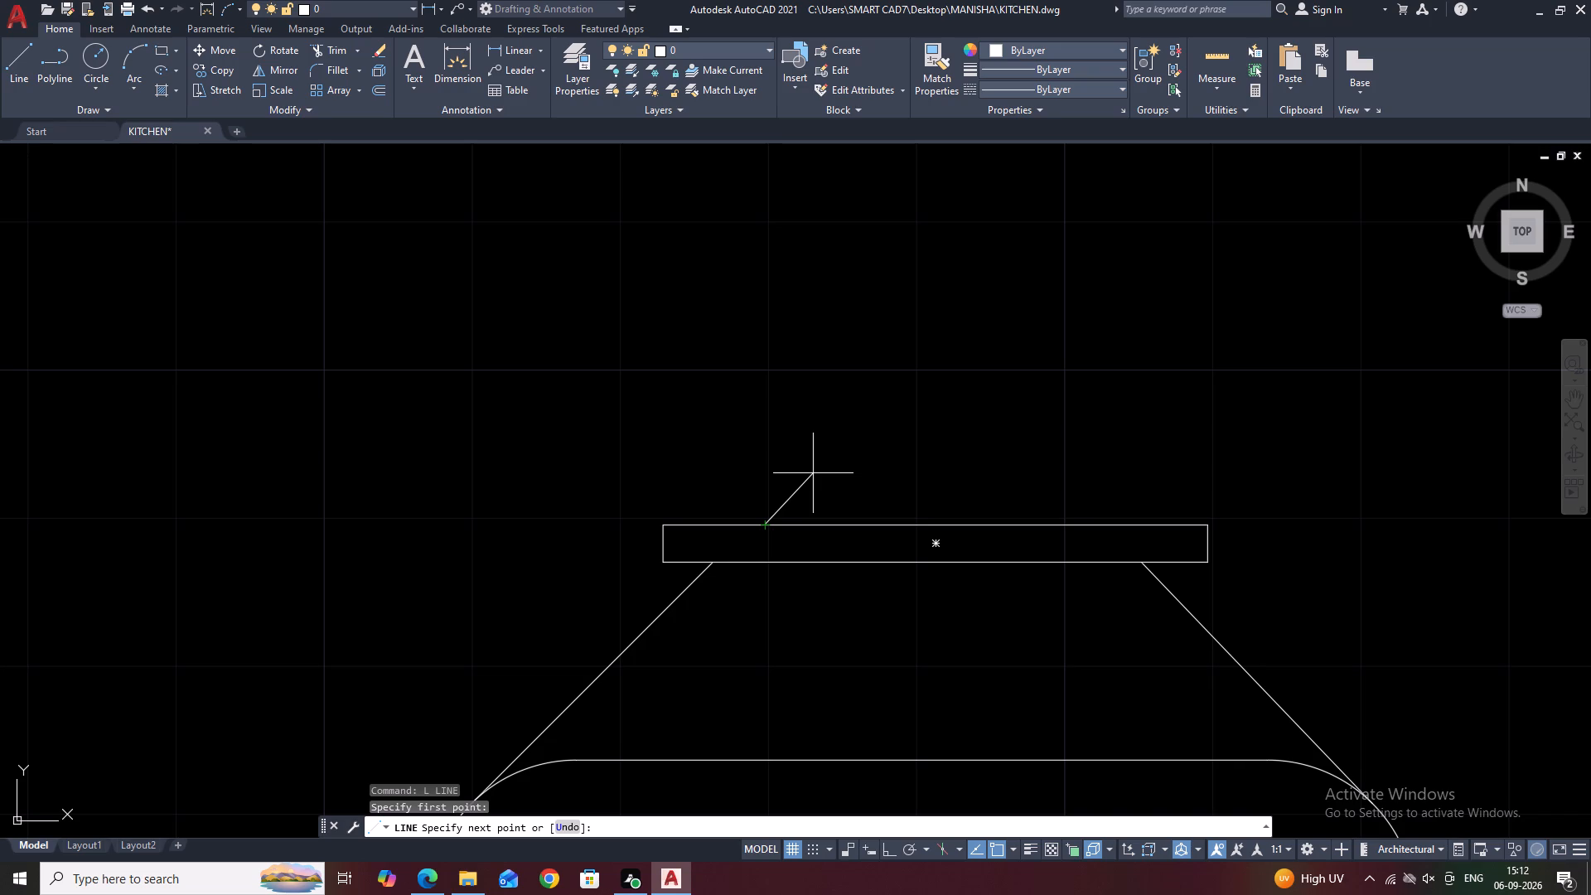
click(812, 473)
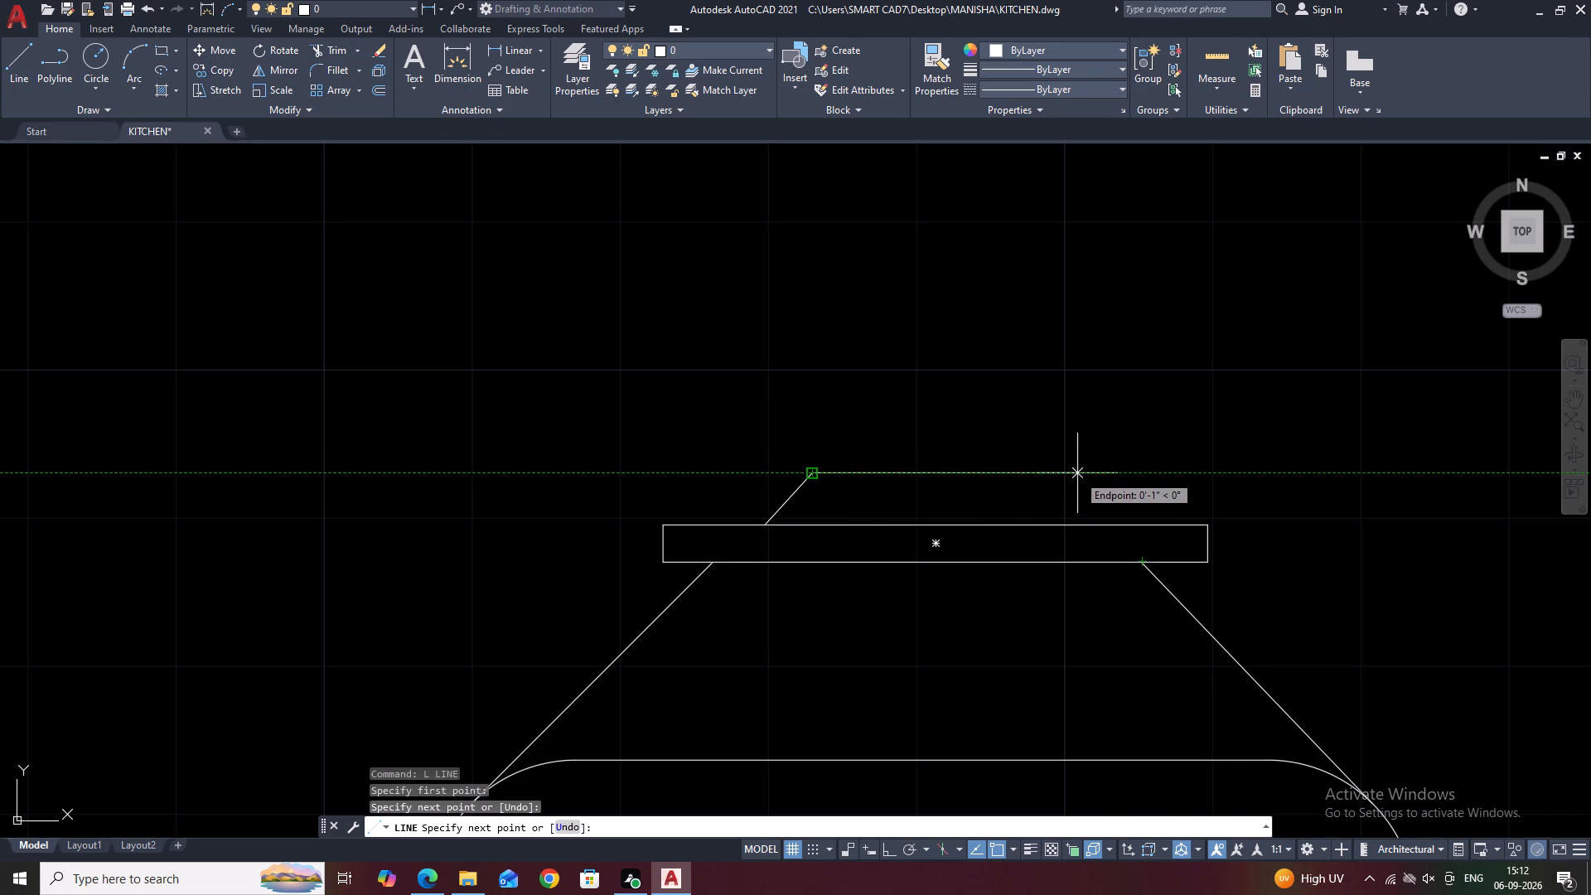
click(1076, 472)
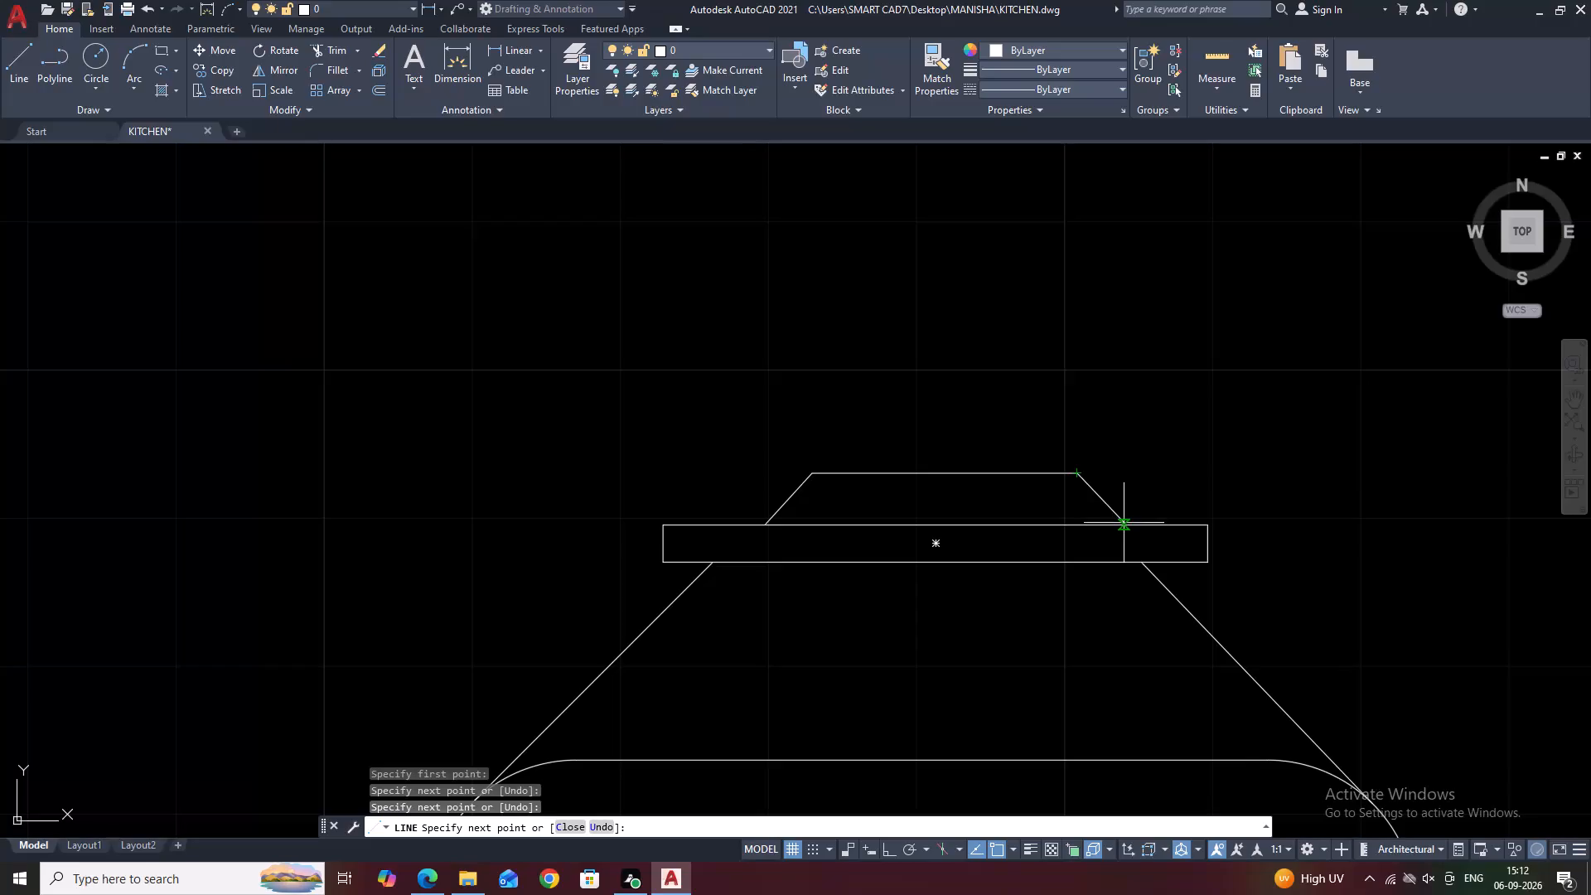
click(1120, 526)
key(Escape)
Move the three knob lines slightly to the left to centre the knob on the lid.
scroll(941, 413, down, 1)
middle_drag(1055, 430, 990, 459)
click(1003, 463)
click(768, 481)
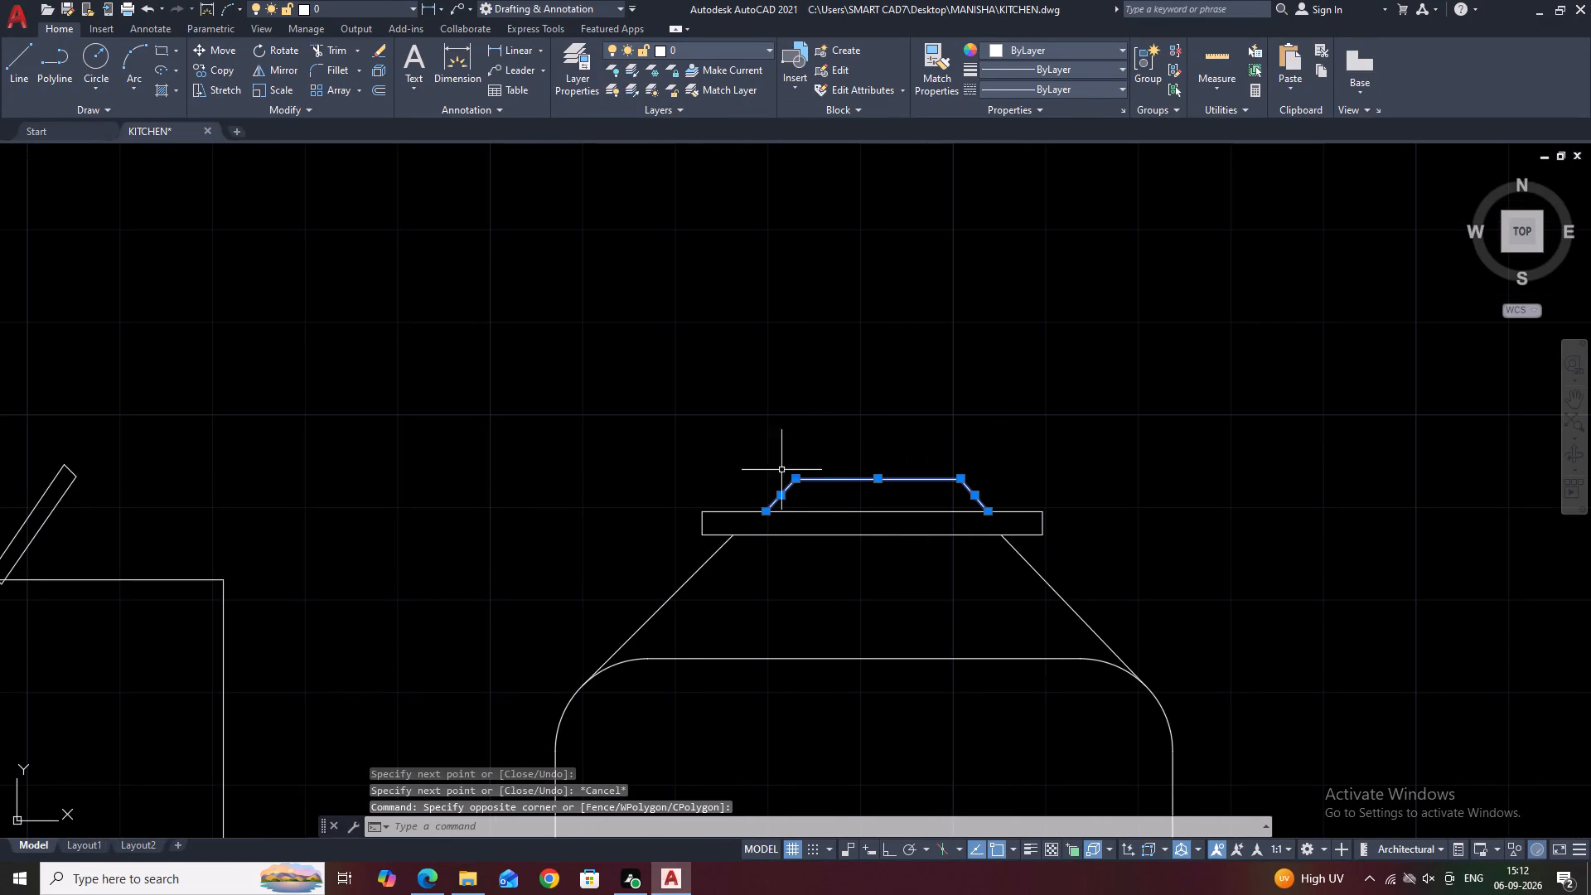
key(m)
key(space)
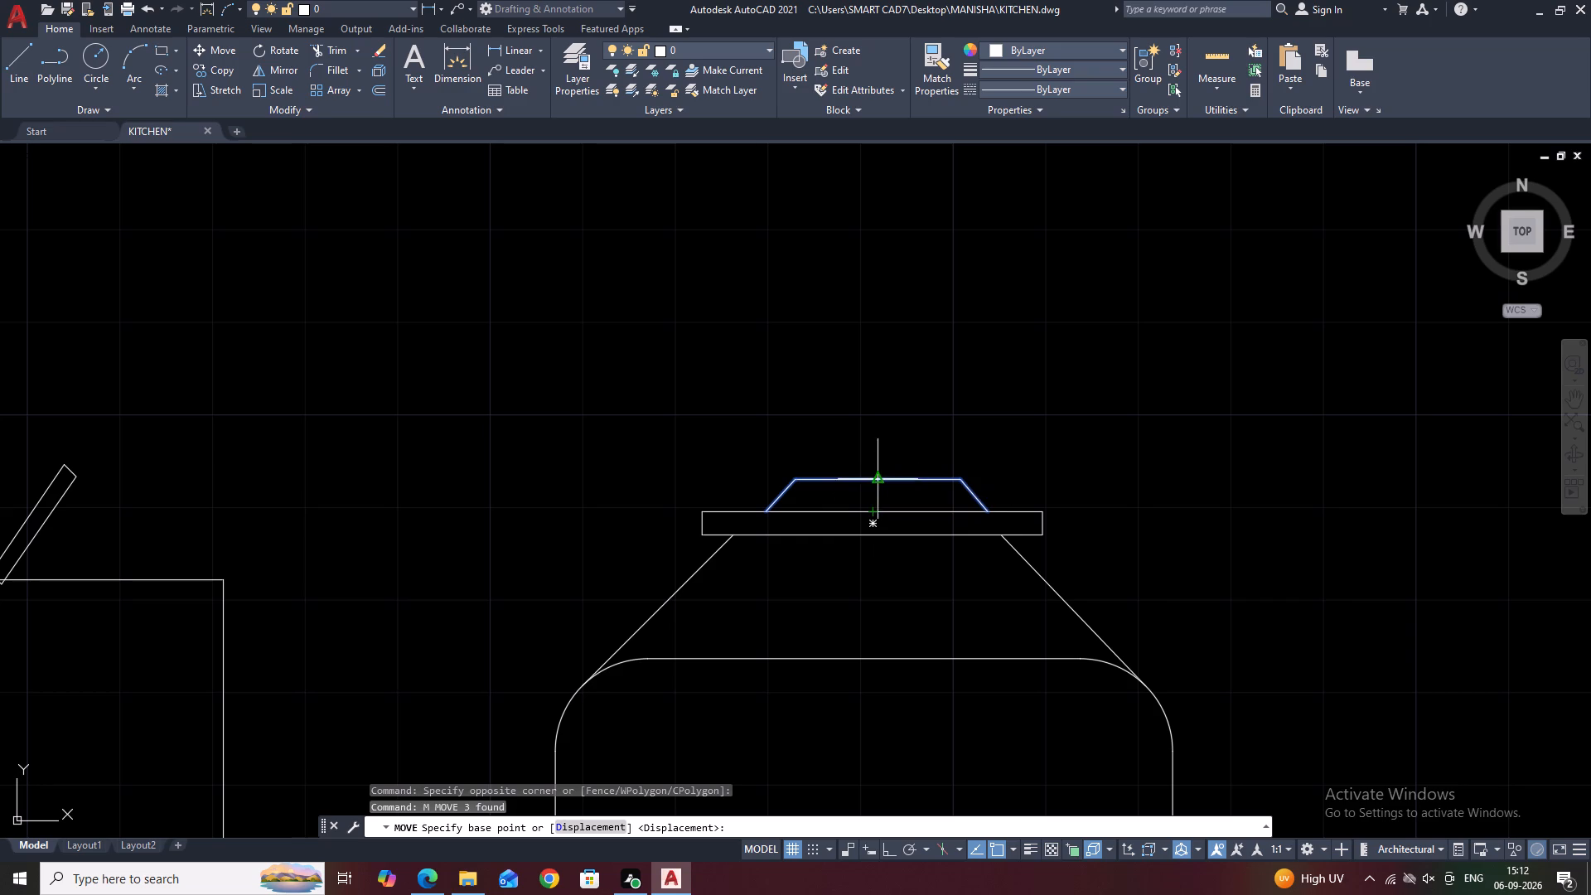
click(873, 477)
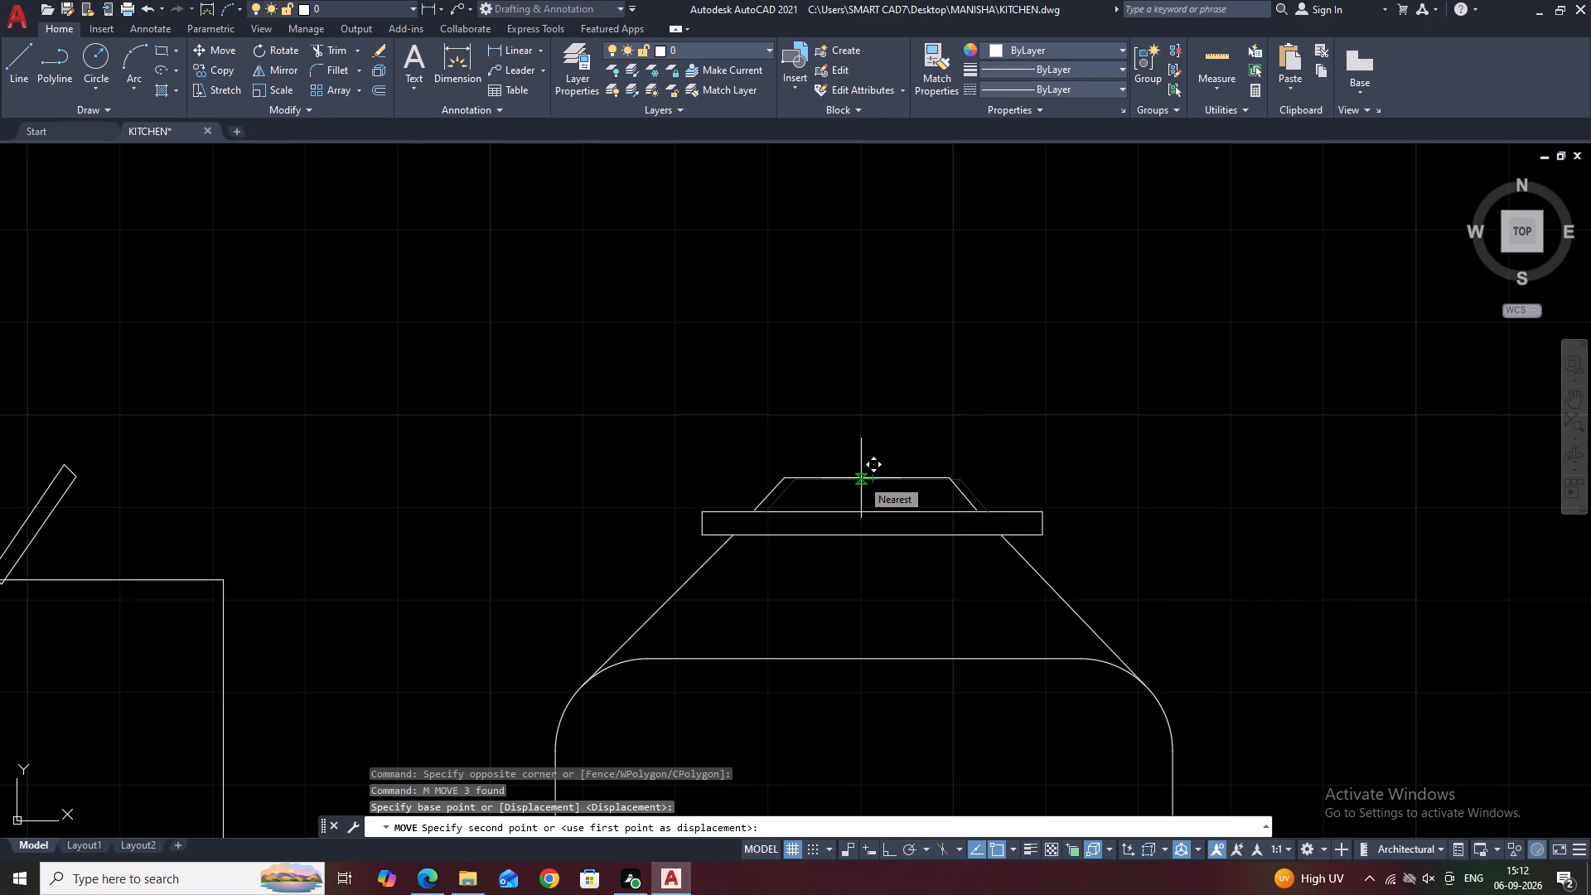
click(862, 478)
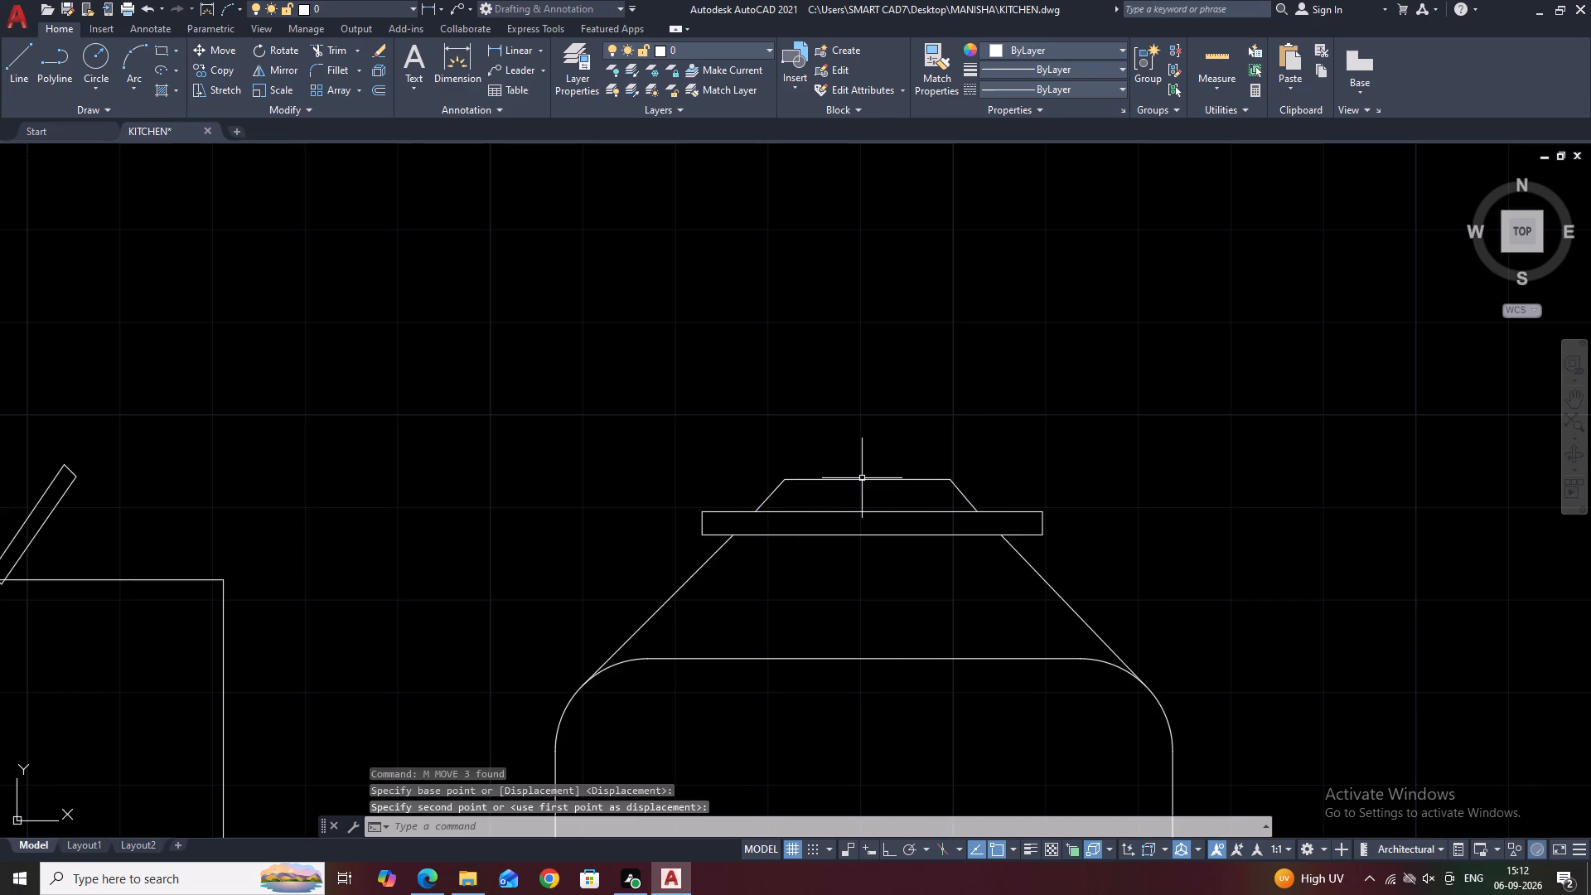
key(Escape)
With Ortho on, copy the complete jar twice to the right along the panel's bottom line, using its lower-left corner as base point.
scroll(869, 435, down, 3)
middle_drag(987, 465, 984, 397)
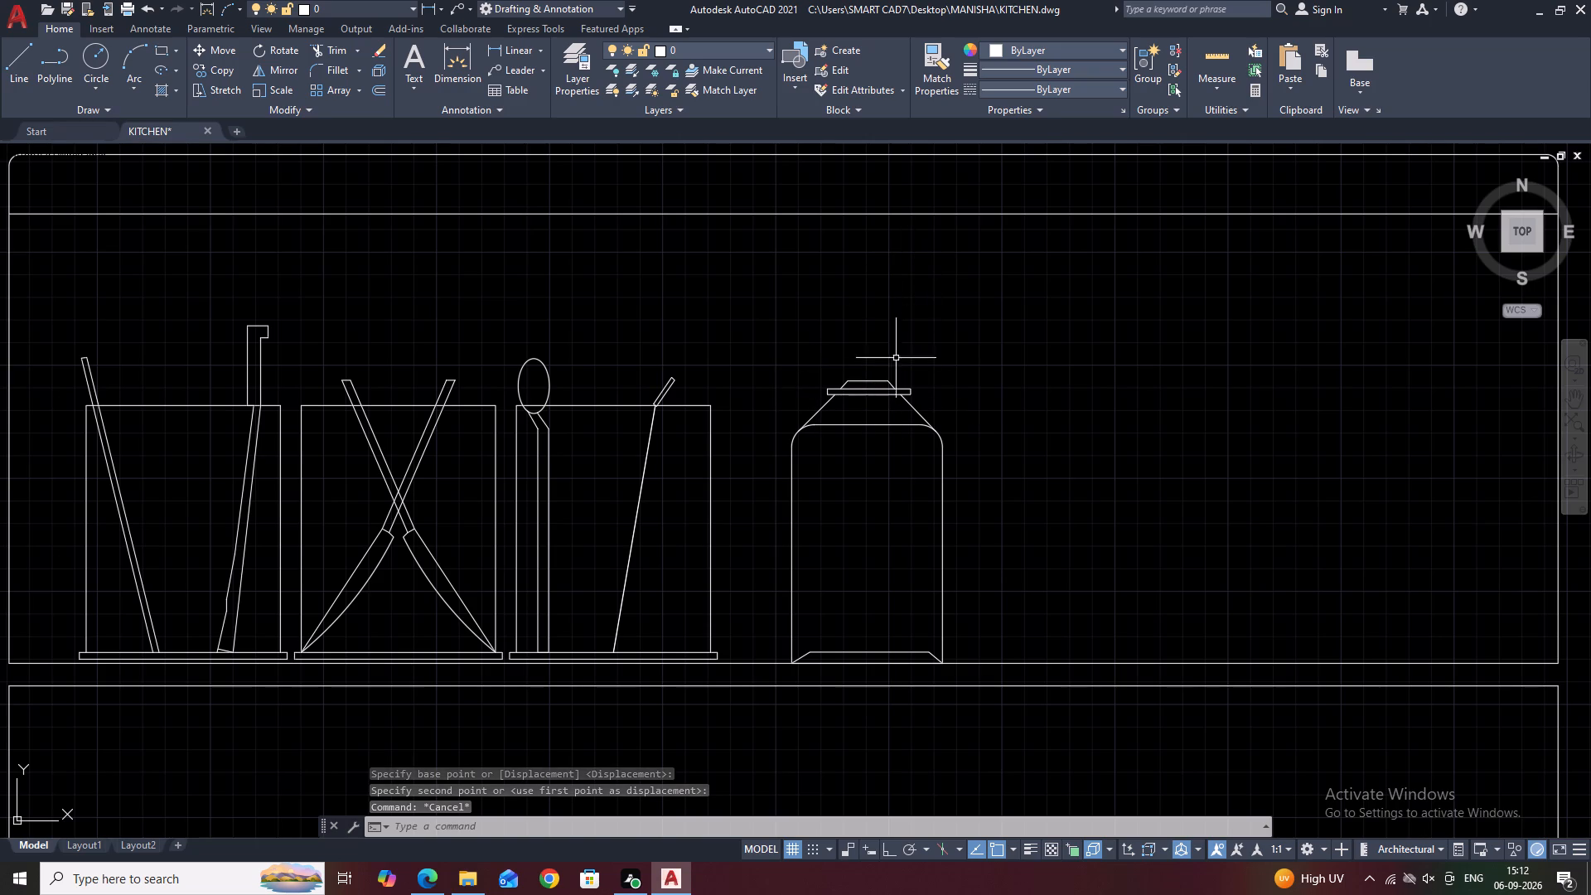
middle_drag(950, 461, 929, 438)
scroll(893, 339, down, 1)
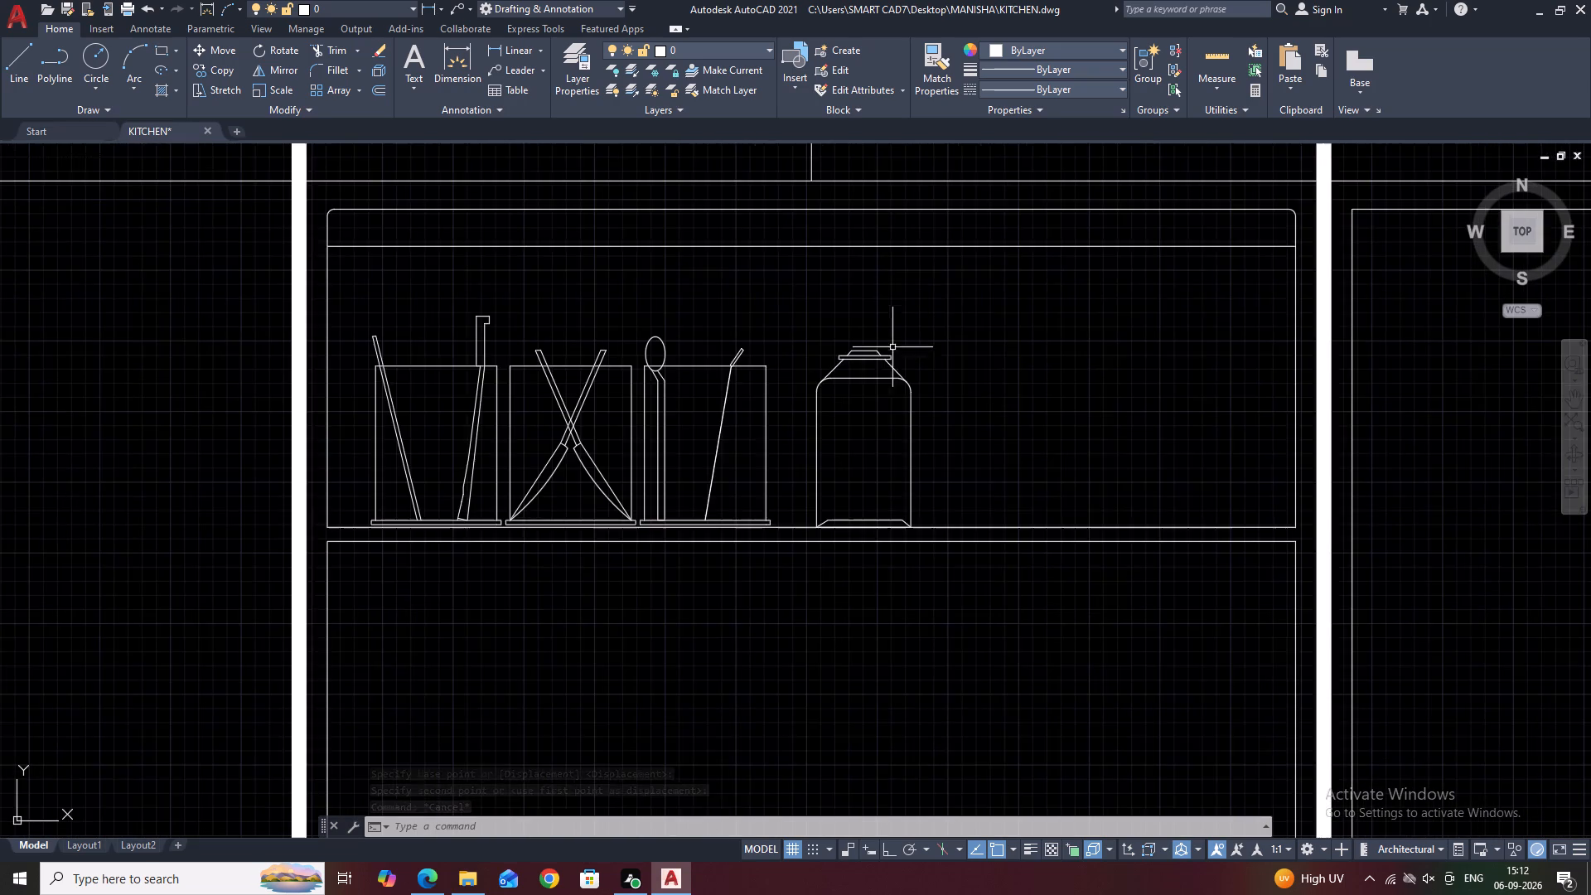
scroll(888, 366, down, 1)
scroll(840, 384, up, 2)
click(818, 288)
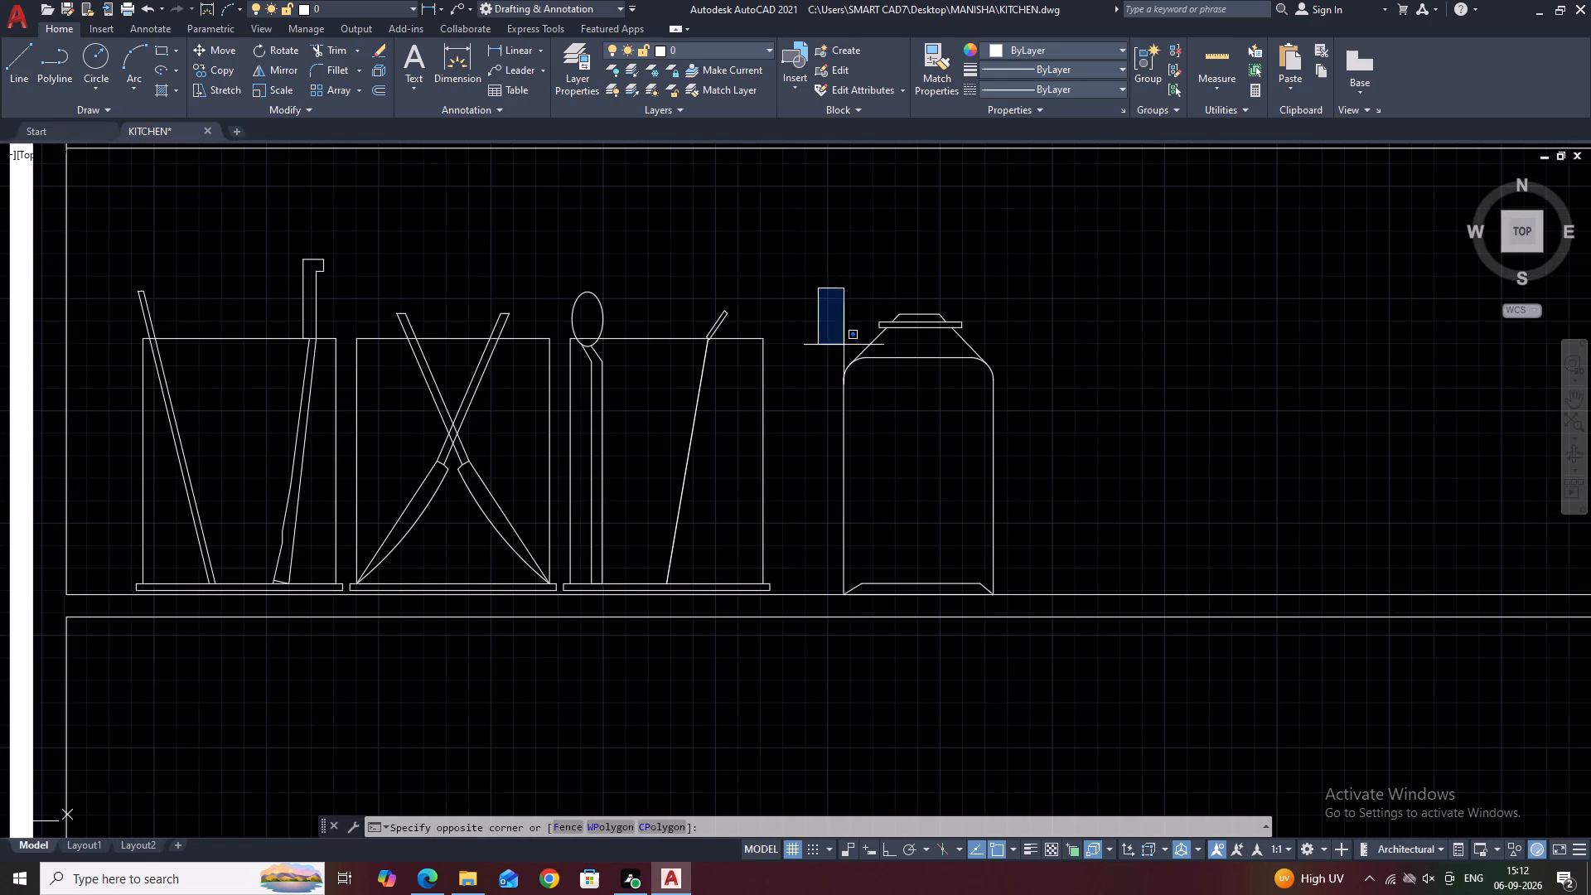
click(1010, 606)
middle_drag(981, 432, 960, 463)
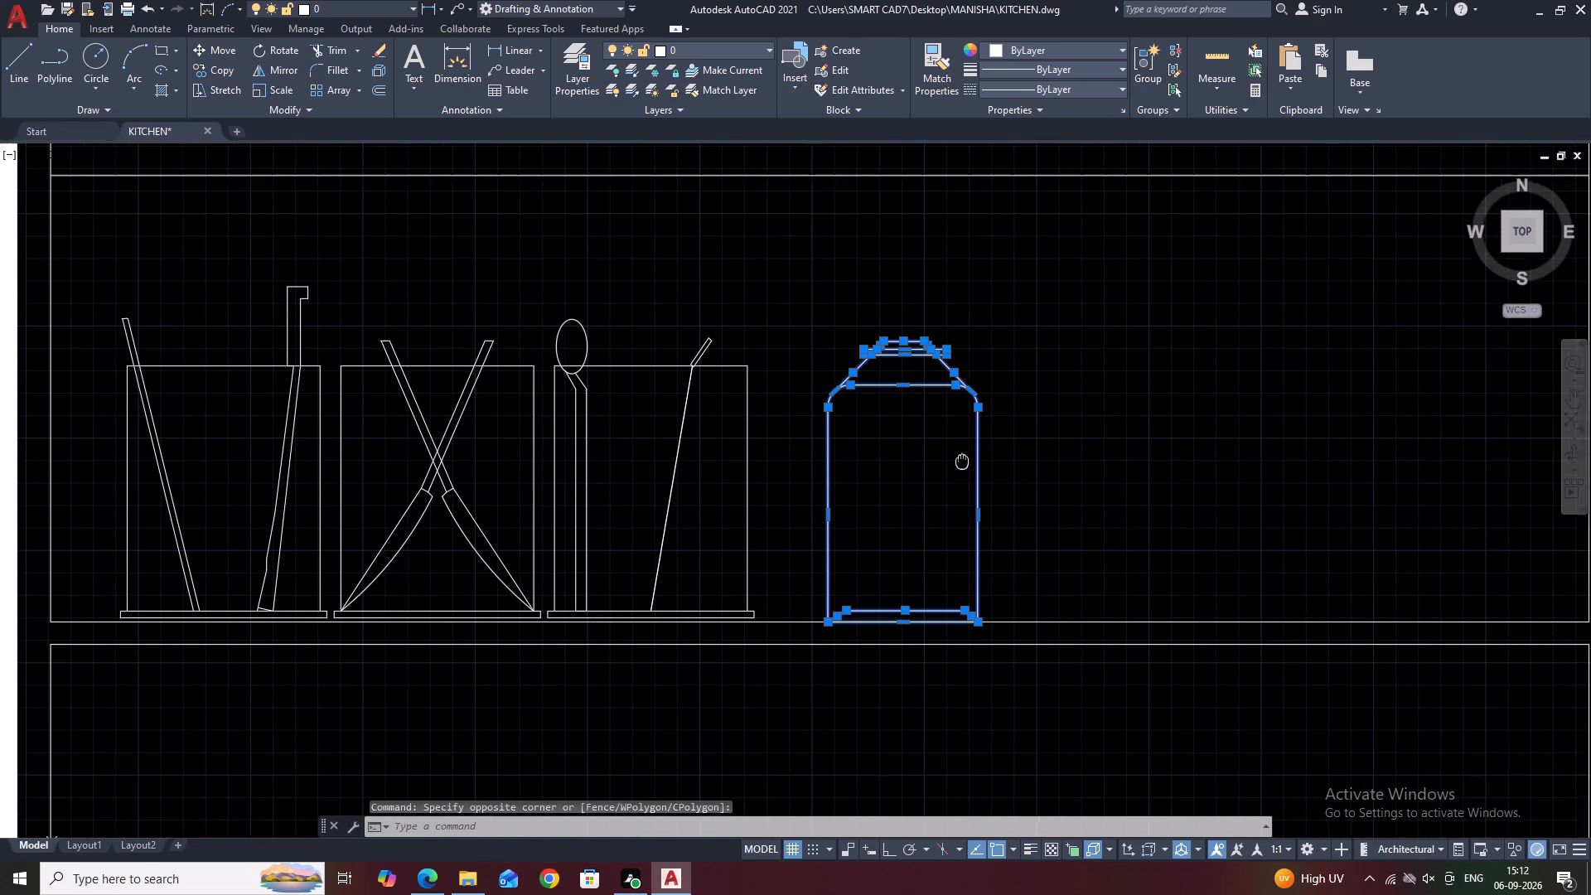
middle_drag(960, 463, 959, 463)
key(c)
text(O)
key(space)
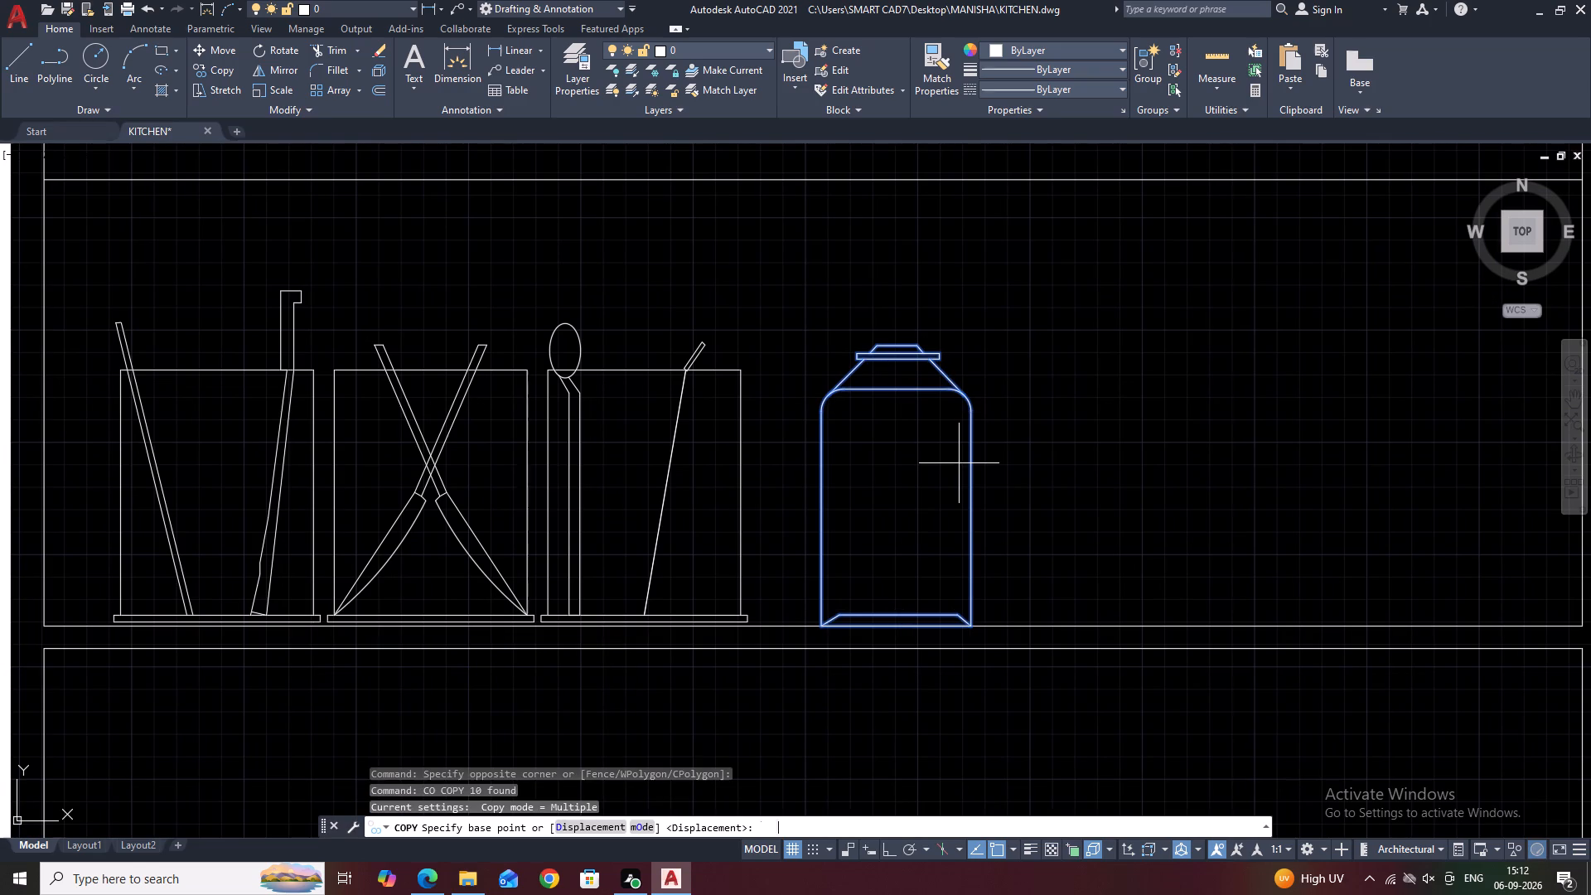
click(821, 626)
key(F8)
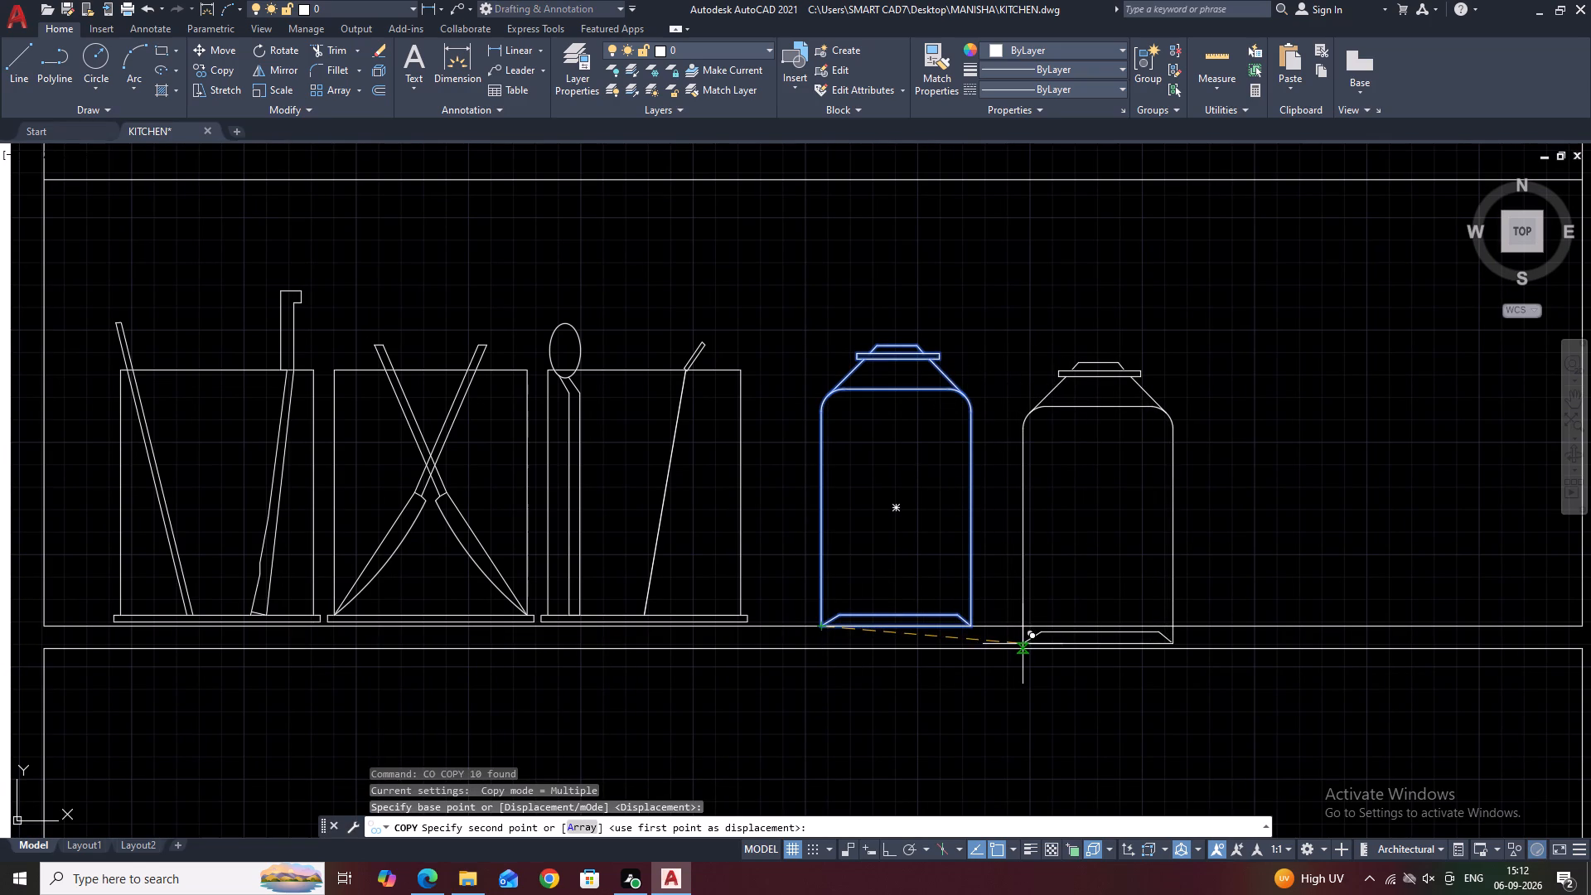
scroll(1052, 631, down, 1)
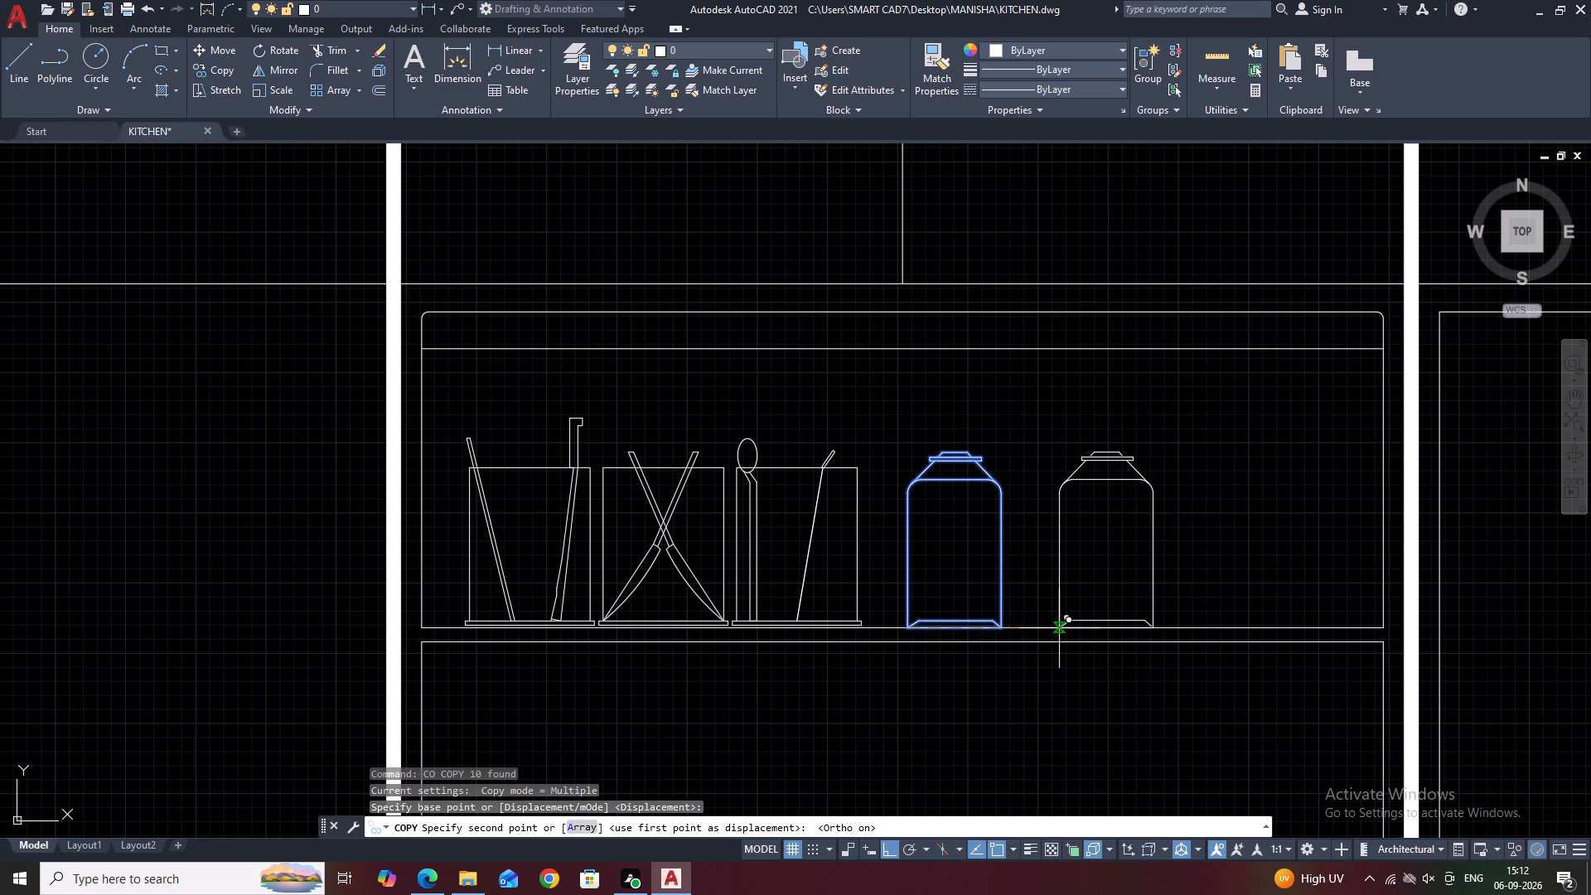
click(1059, 628)
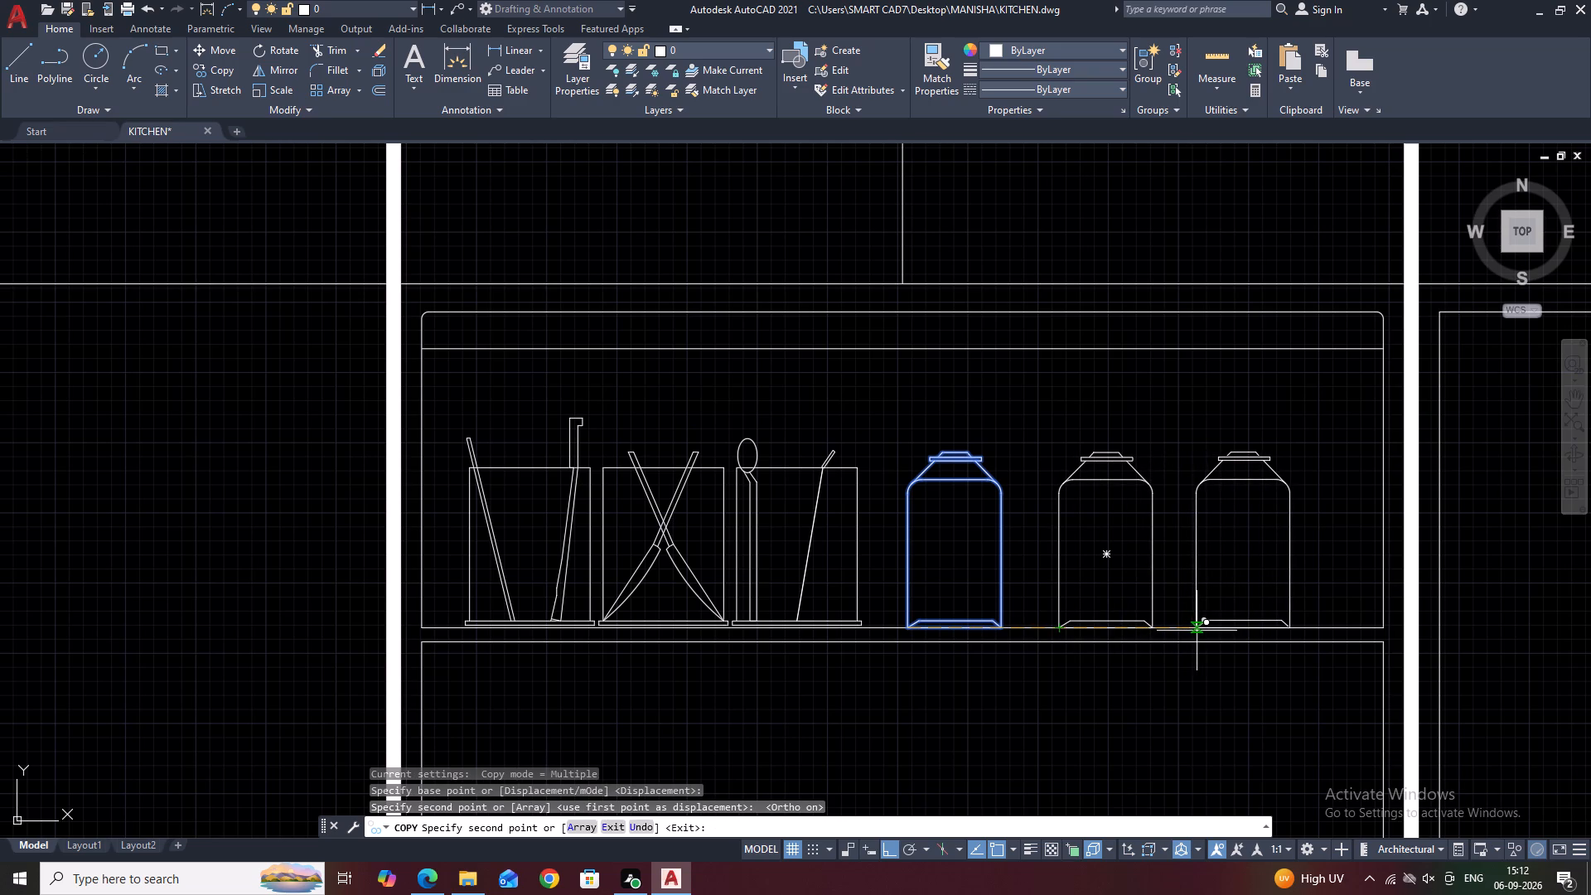
click(1204, 631)
key(Escape)
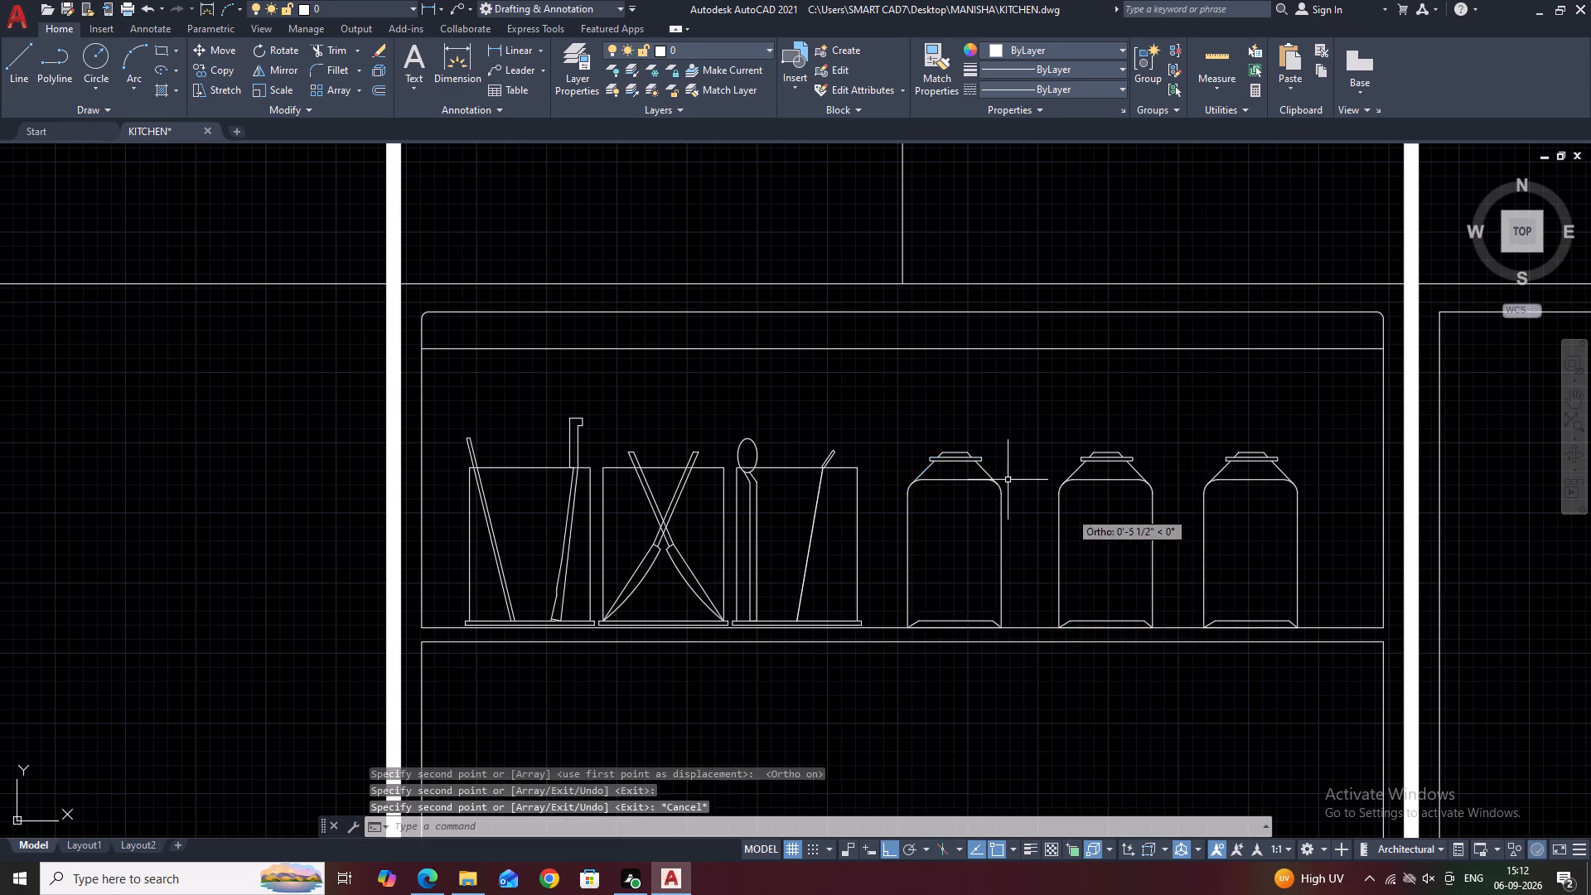
Move the original jar slightly right, closer to its first copy, to even the spacing between the three jars.
scroll(1007, 479, down, 2)
middle_drag(1129, 515, 1129, 443)
scroll(965, 431, up, 2)
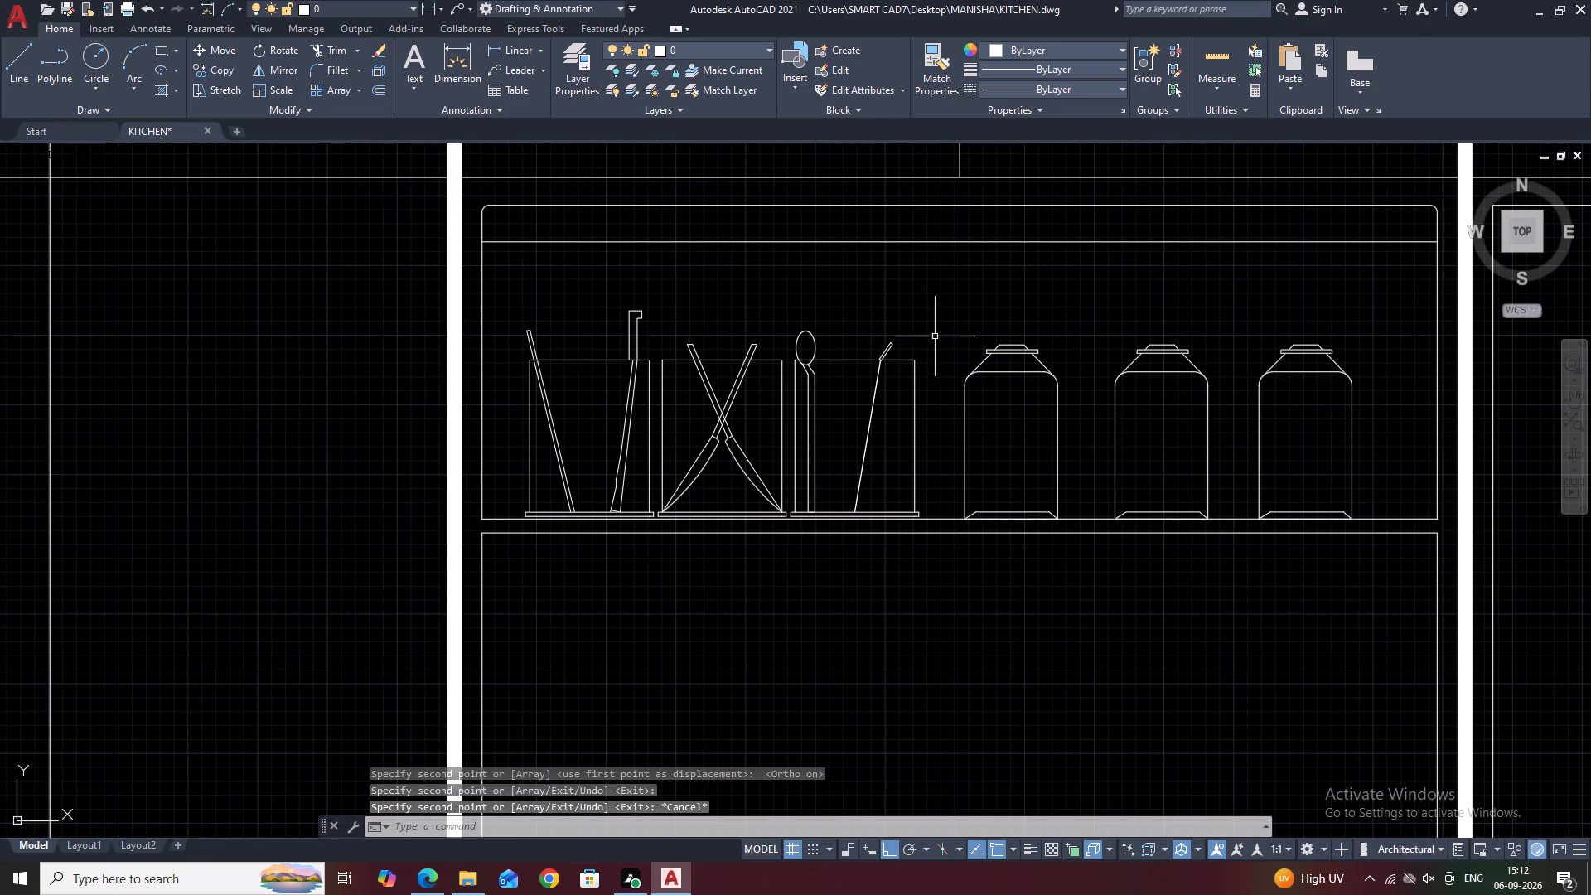
click(936, 330)
click(1091, 535)
middle_drag(1079, 458, 1080, 499)
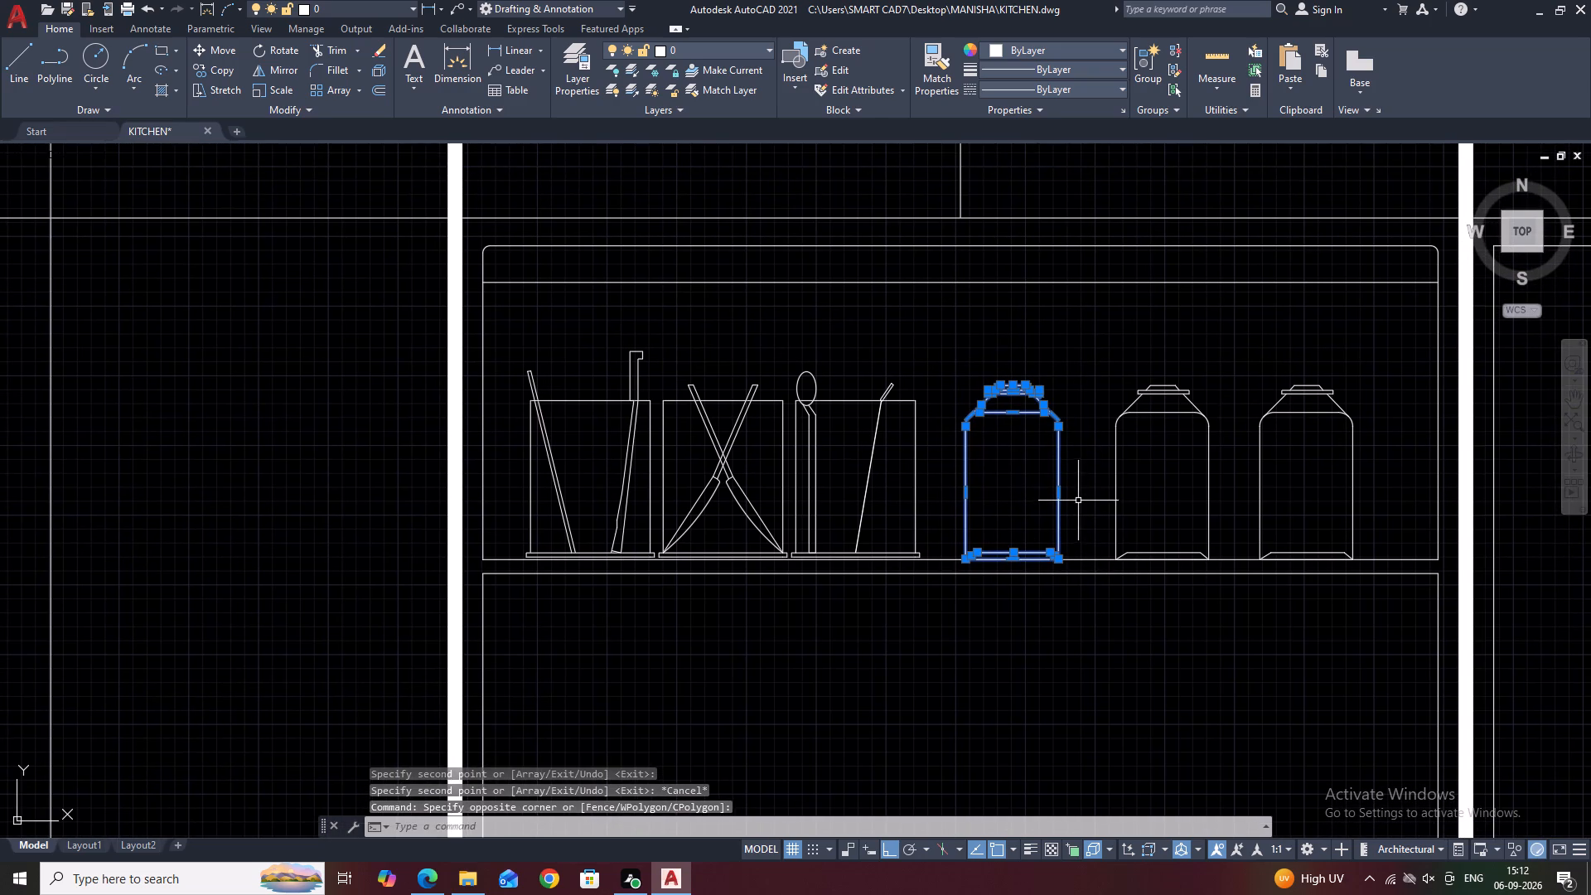
key(m)
key(space)
click(1076, 494)
click(1097, 496)
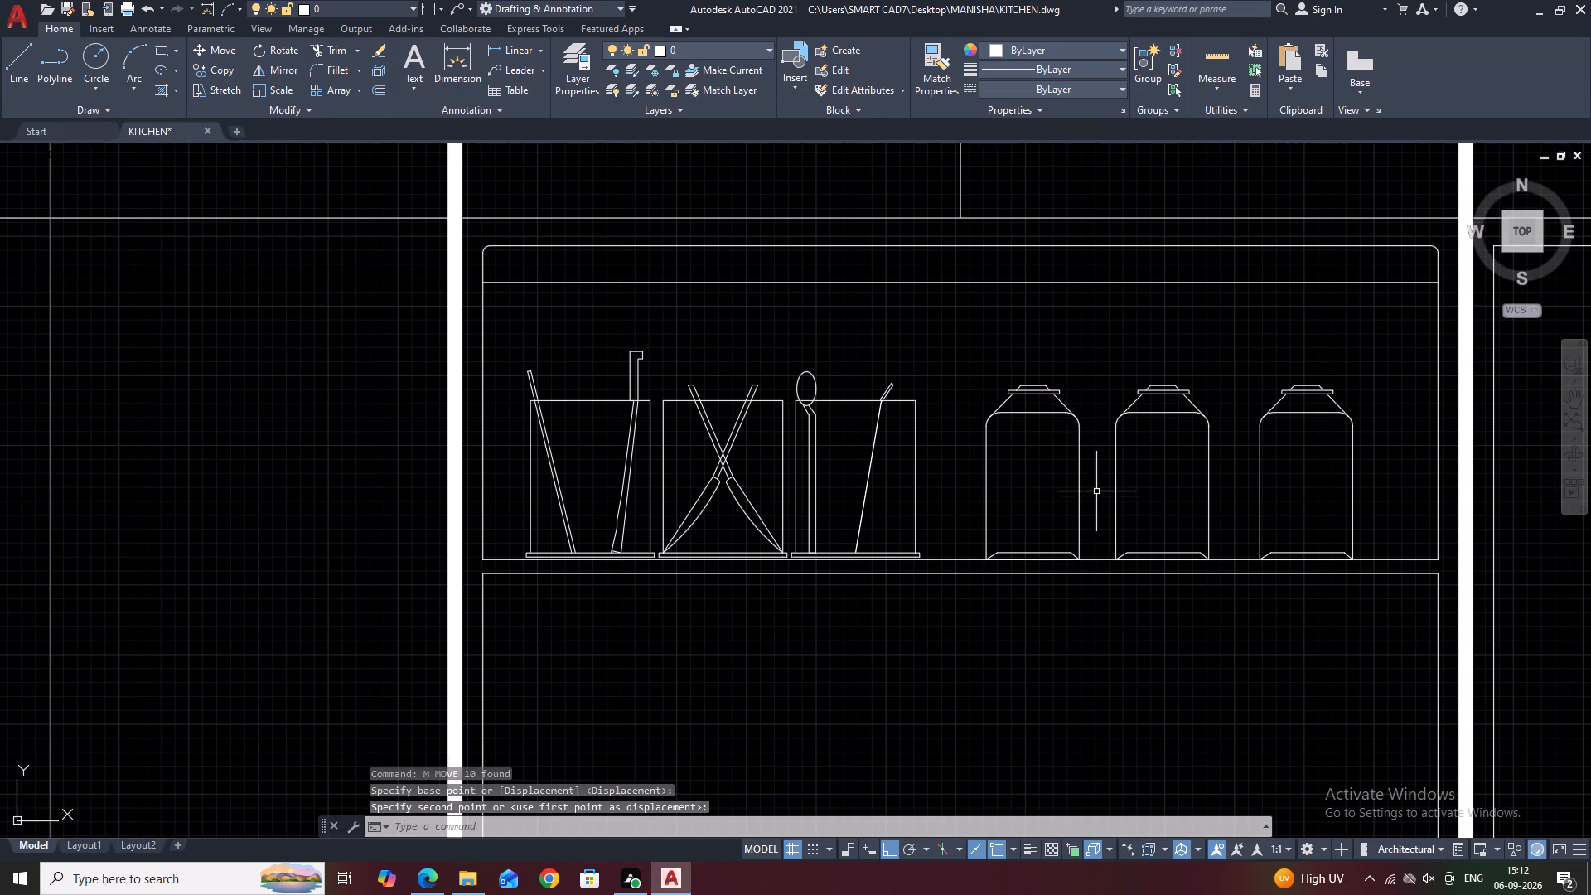
Move the third lidded jar slightly left with Ortho on to even the spacing of the jar row.
click(1243, 341)
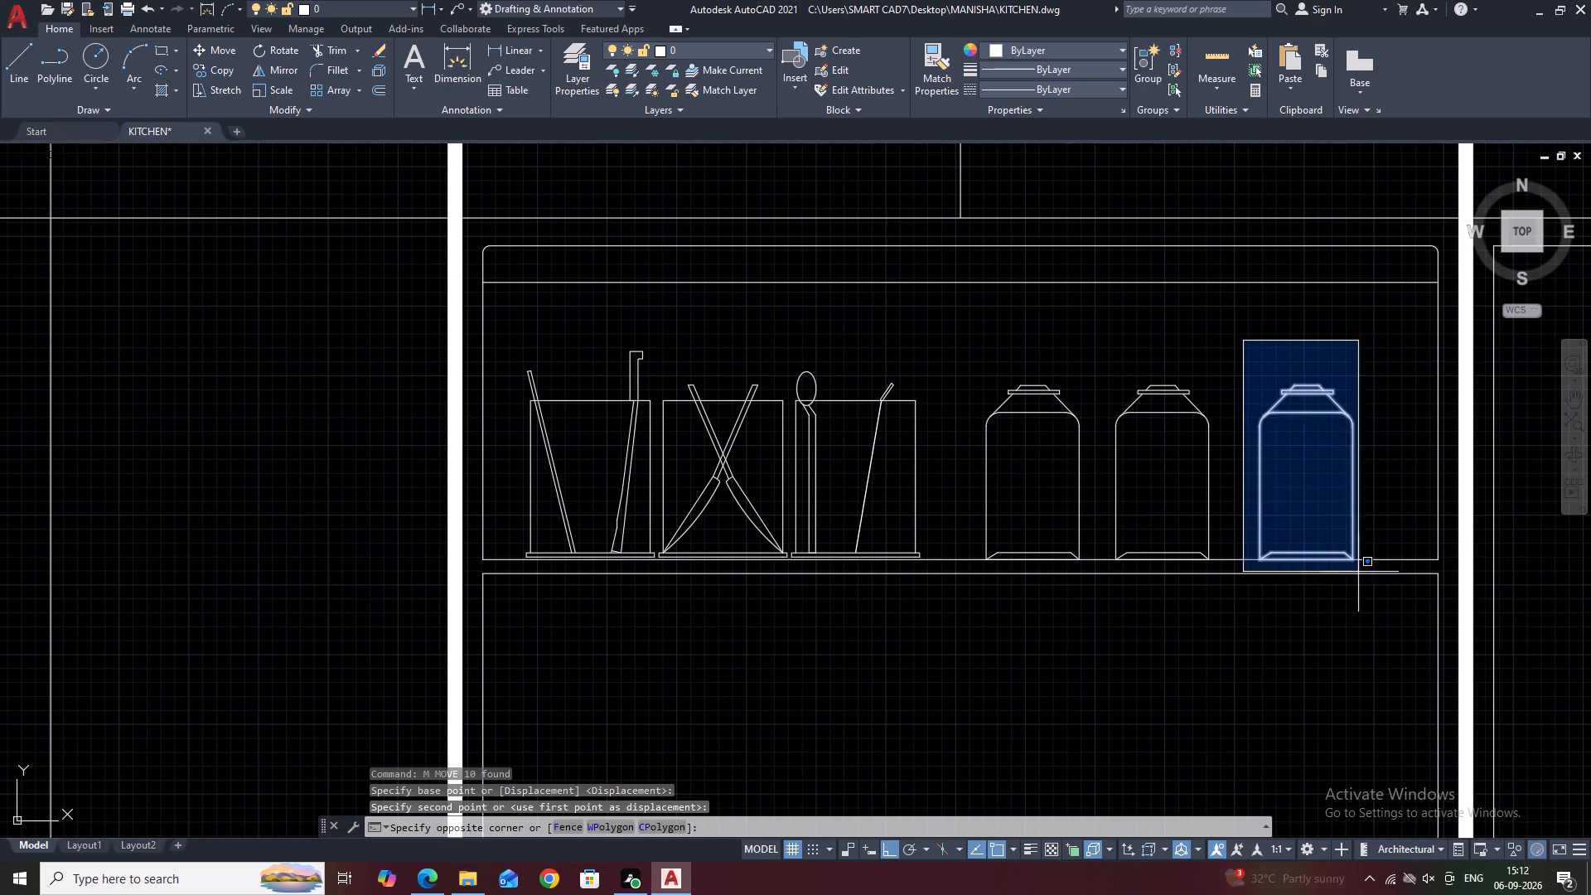
click(1361, 573)
key(m)
key(space)
scroll(1240, 558, up, 1)
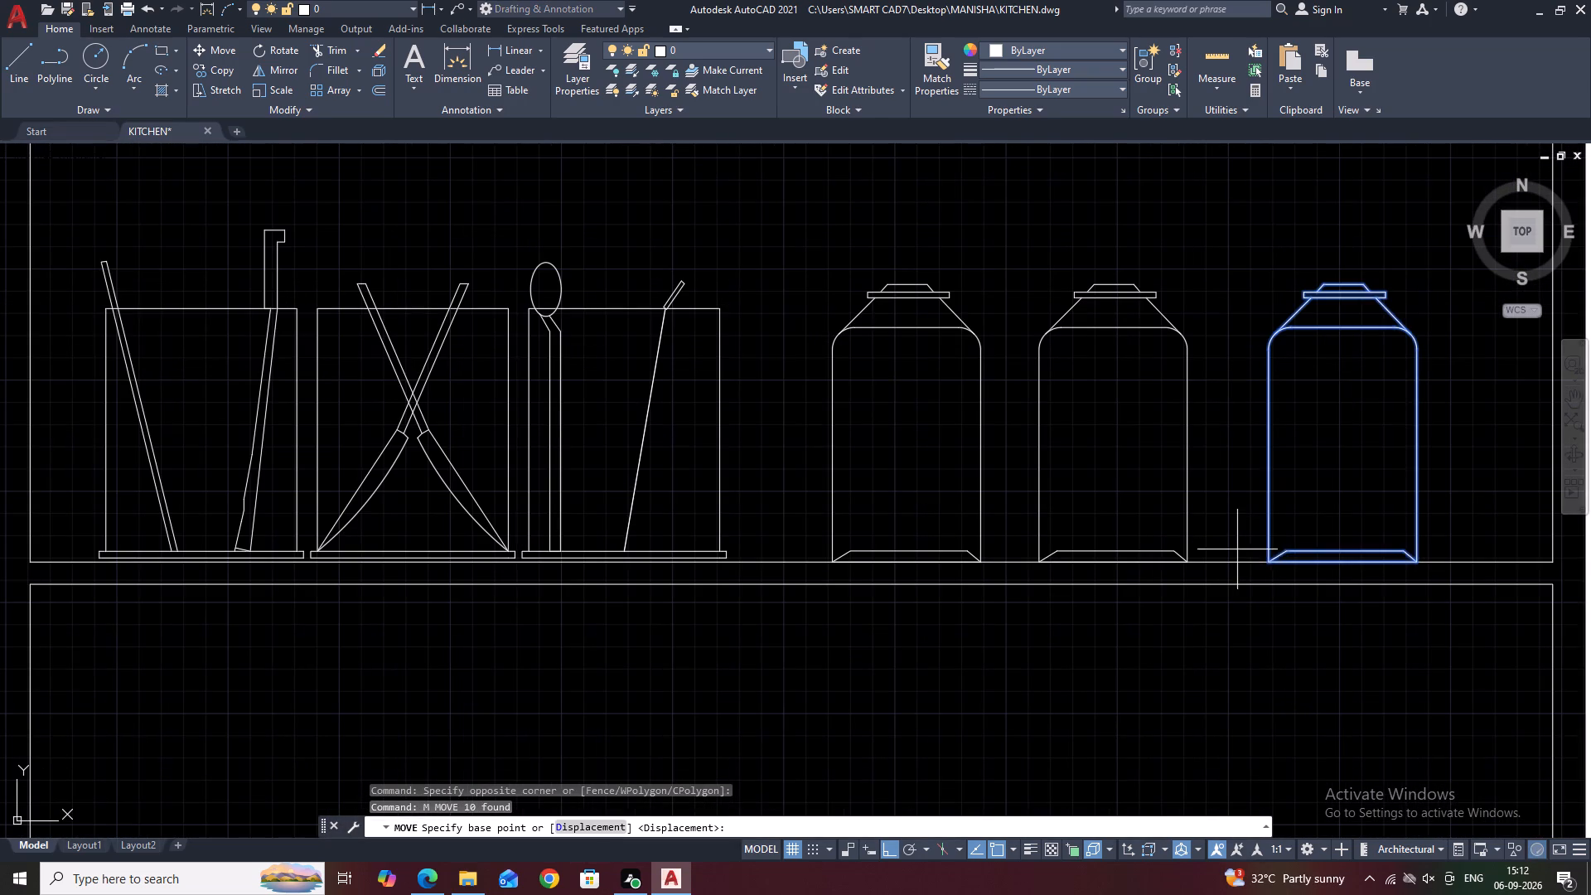
click(1234, 538)
click(1207, 534)
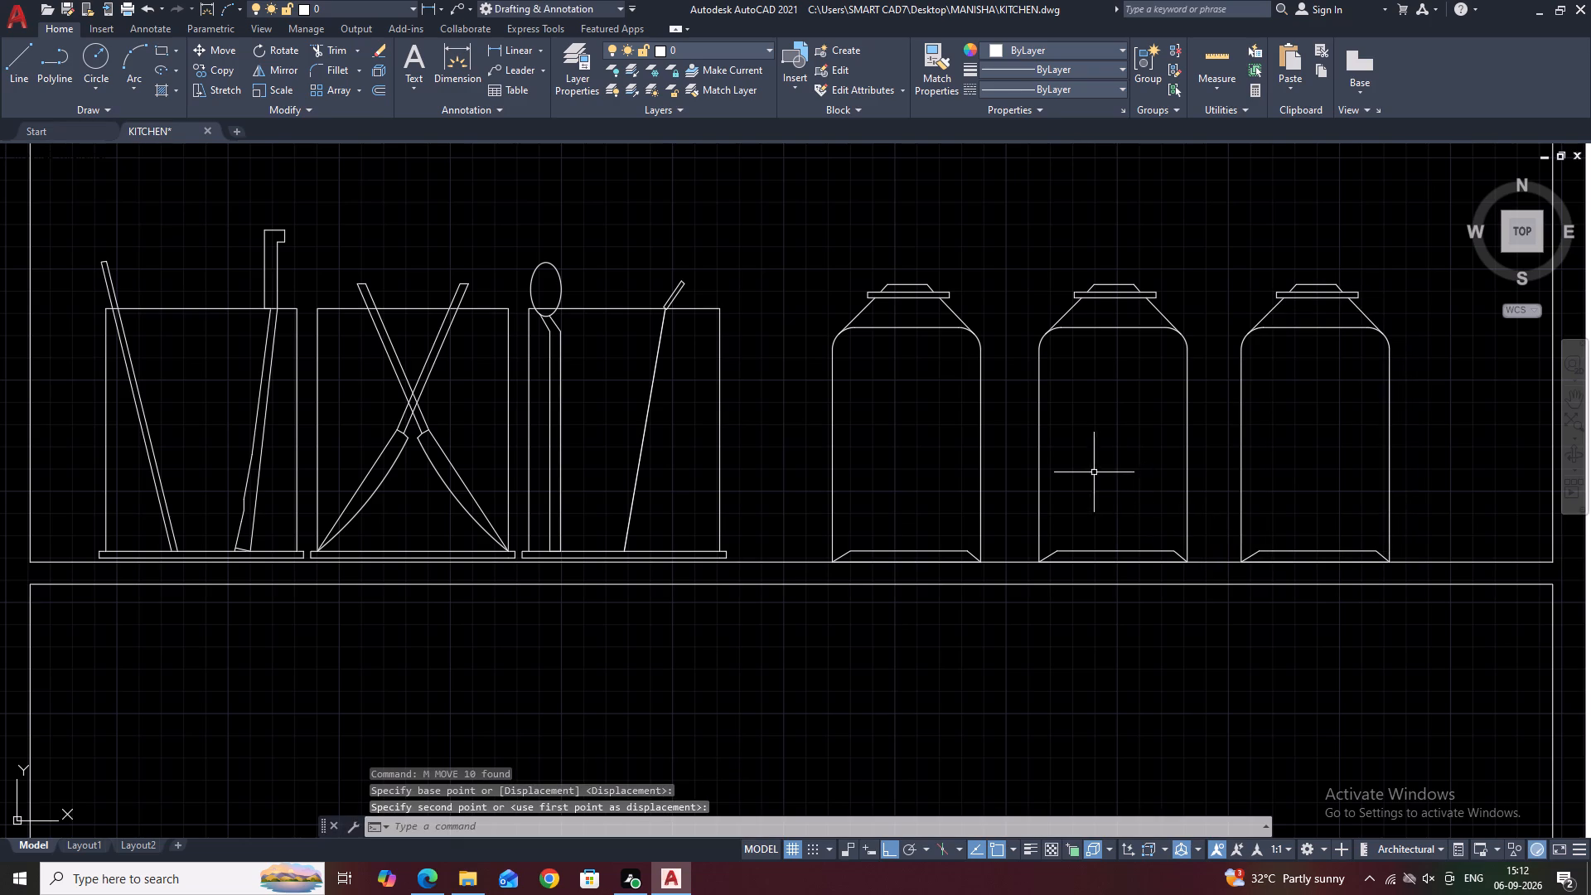
key(Escape)
scroll(943, 389, down, 2)
middle_drag(1117, 510, 1042, 452)
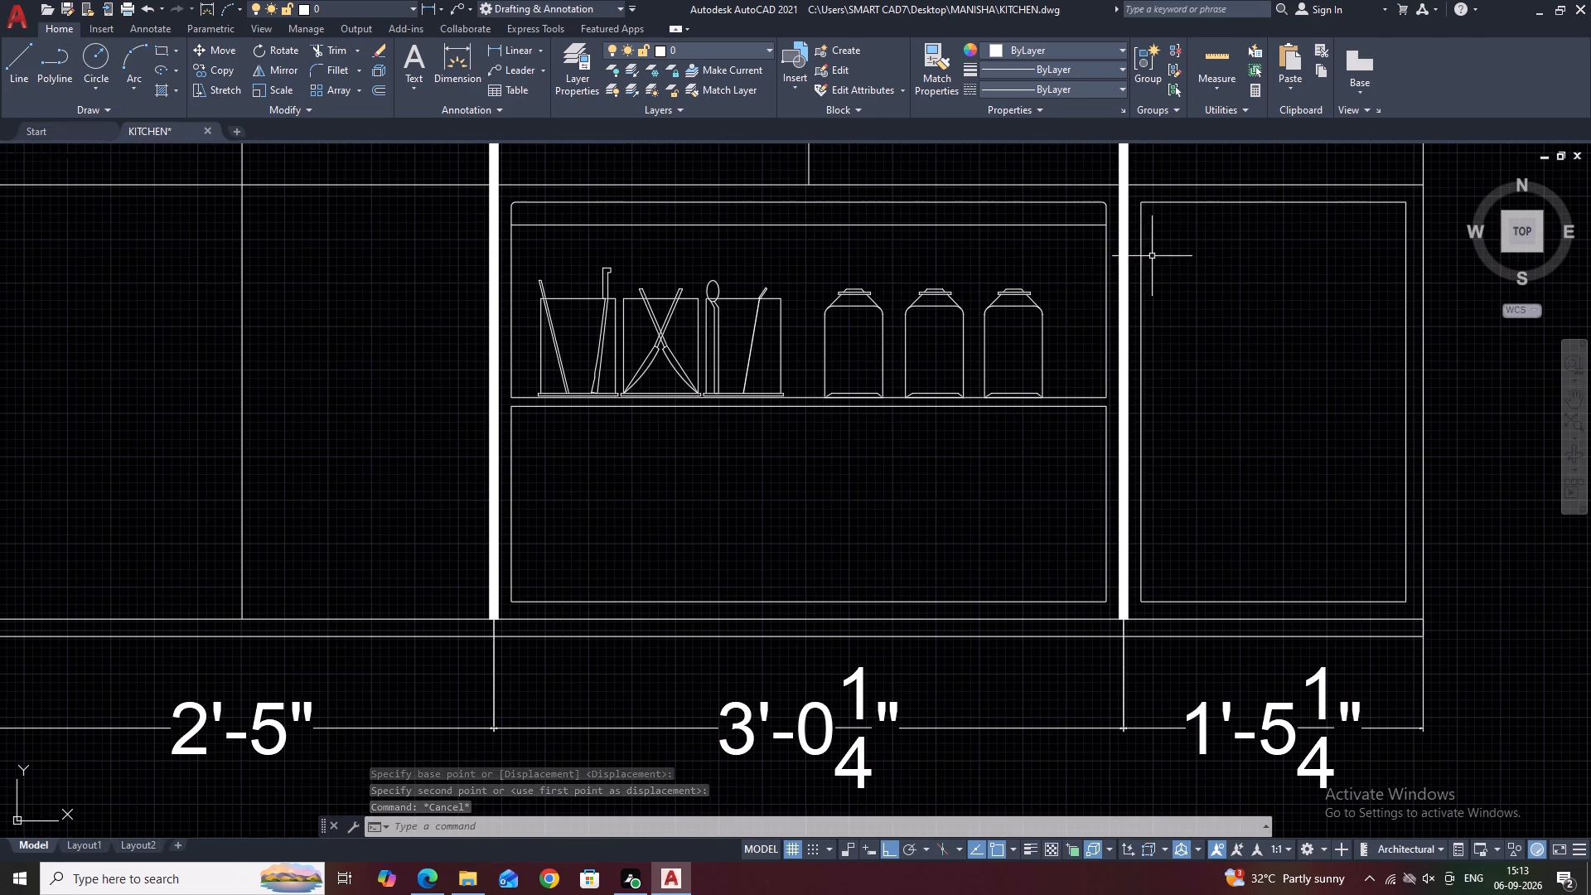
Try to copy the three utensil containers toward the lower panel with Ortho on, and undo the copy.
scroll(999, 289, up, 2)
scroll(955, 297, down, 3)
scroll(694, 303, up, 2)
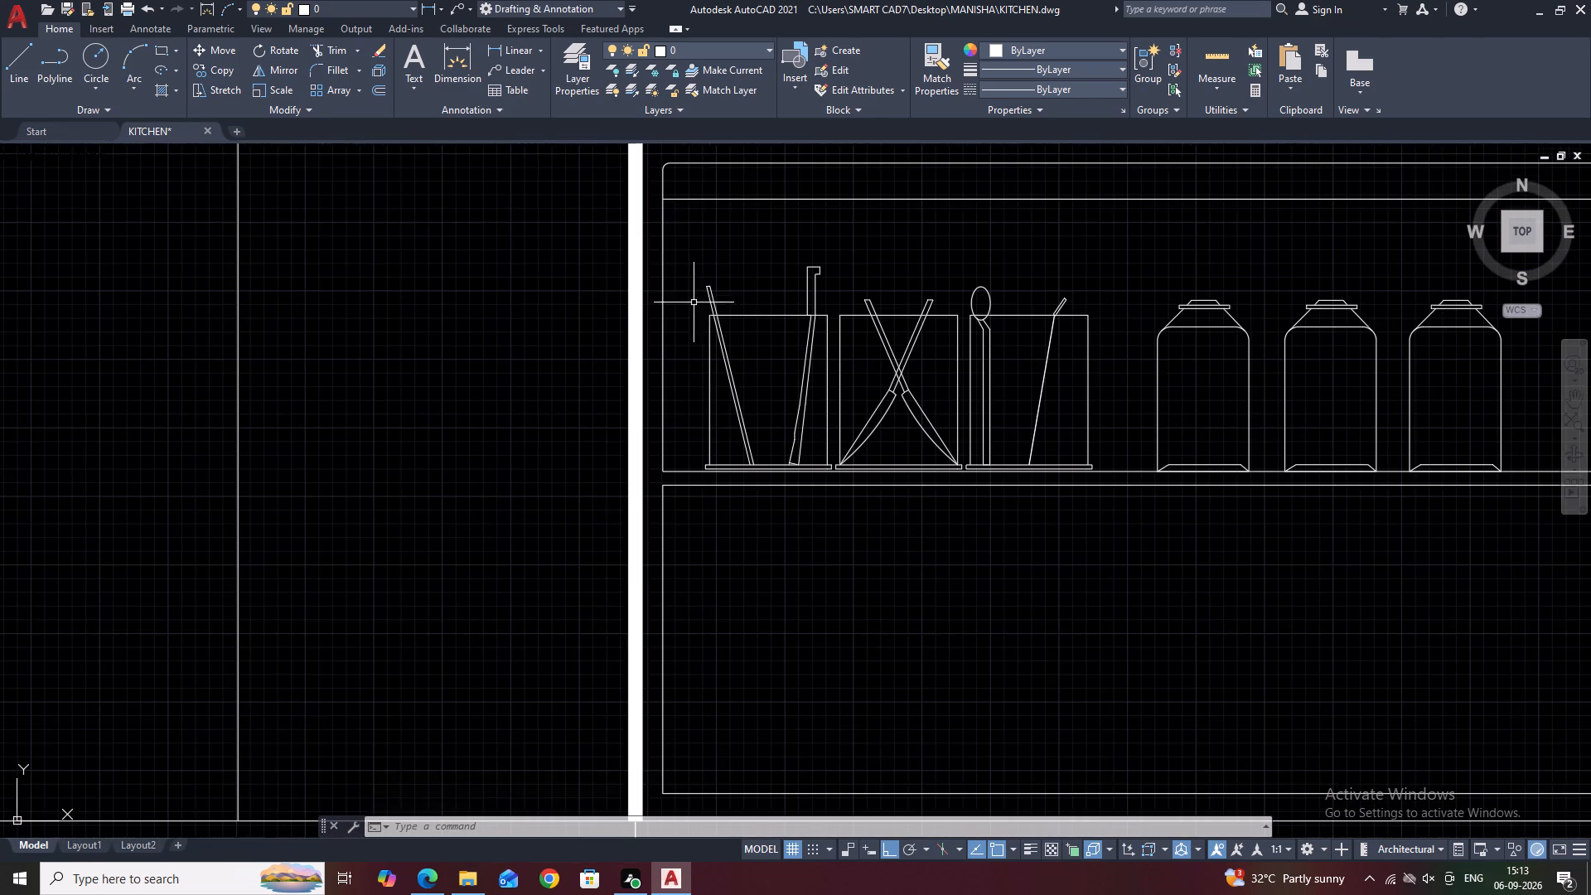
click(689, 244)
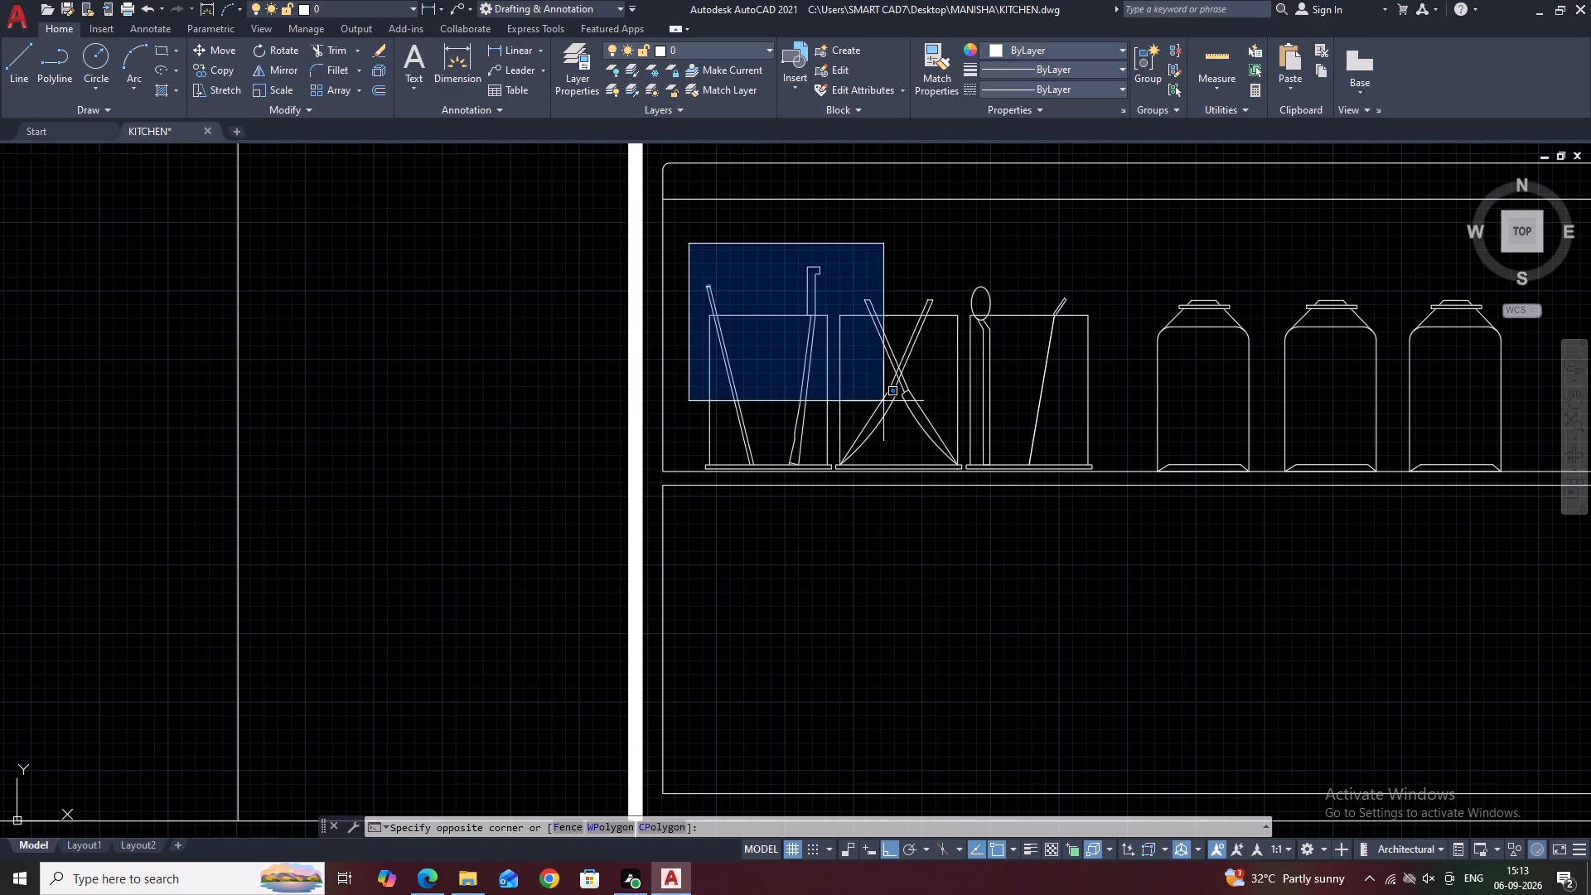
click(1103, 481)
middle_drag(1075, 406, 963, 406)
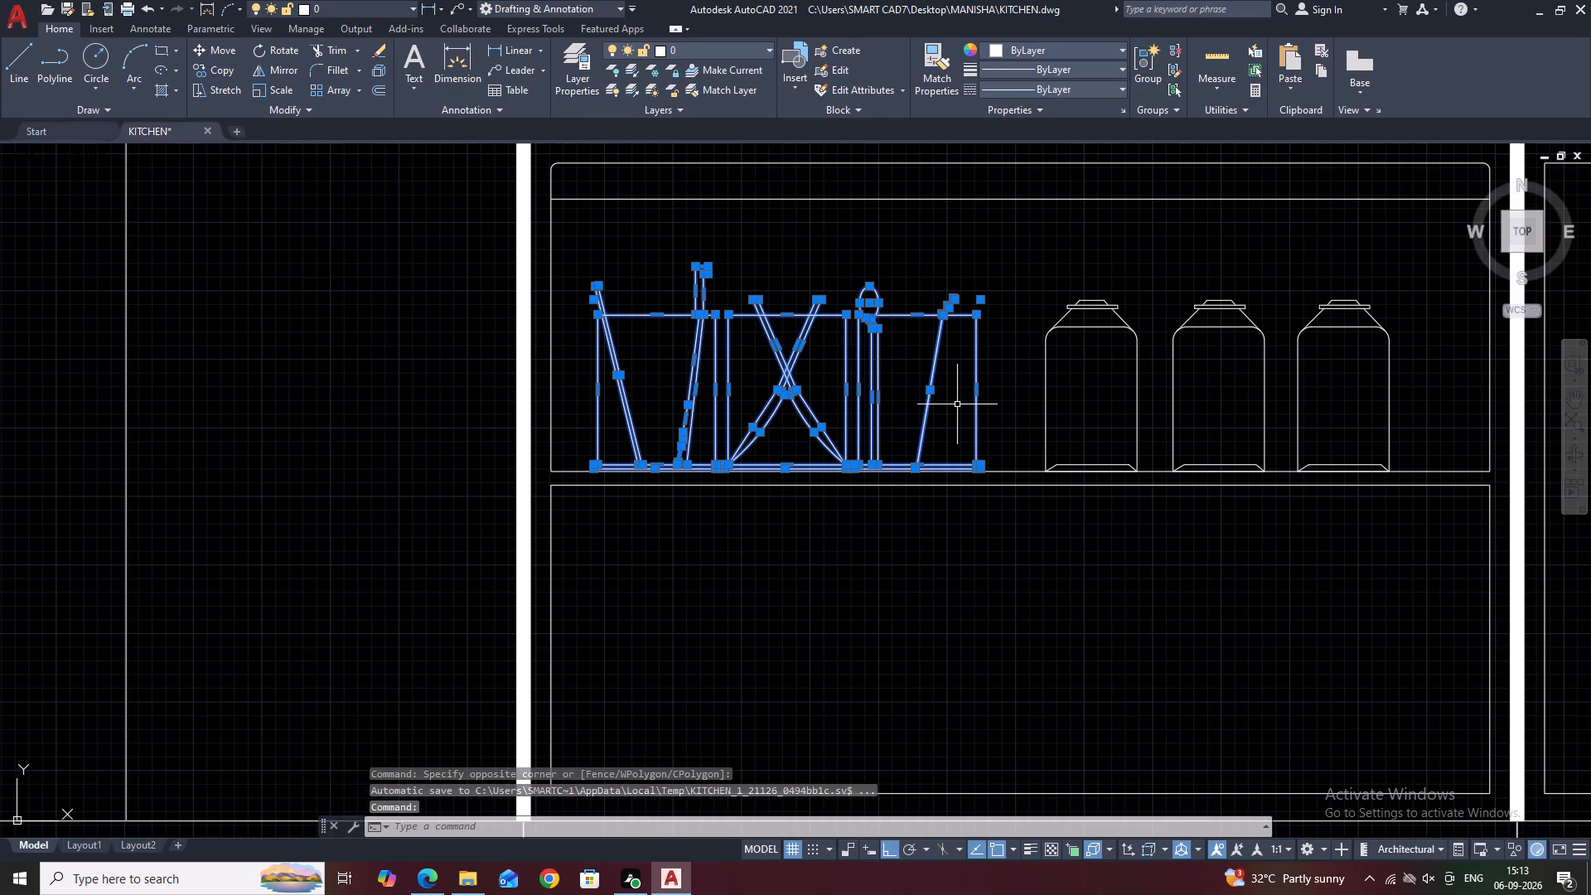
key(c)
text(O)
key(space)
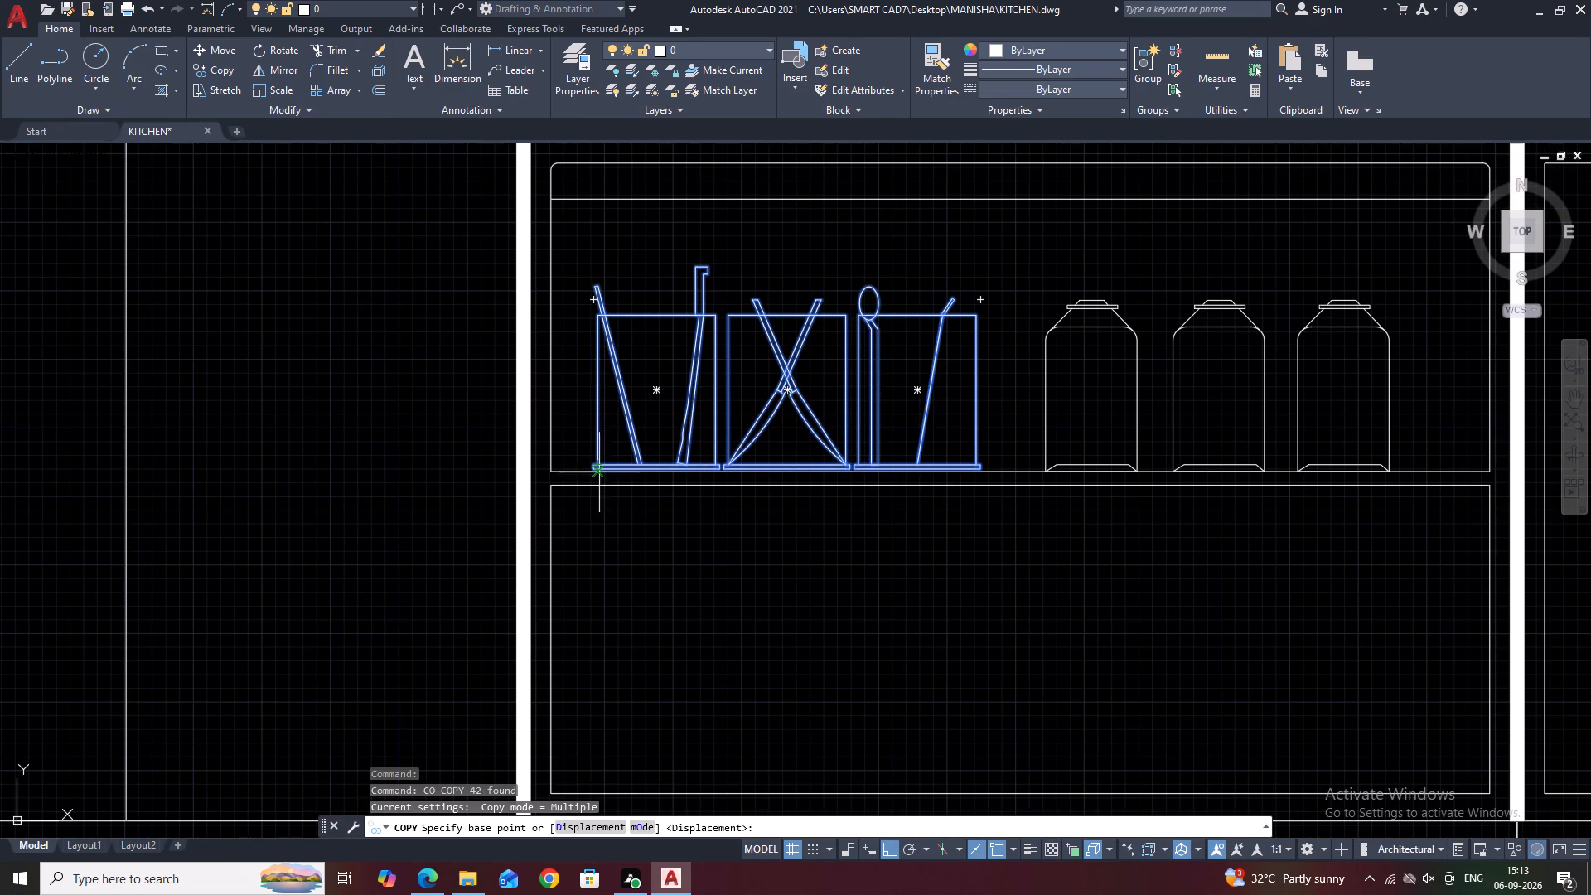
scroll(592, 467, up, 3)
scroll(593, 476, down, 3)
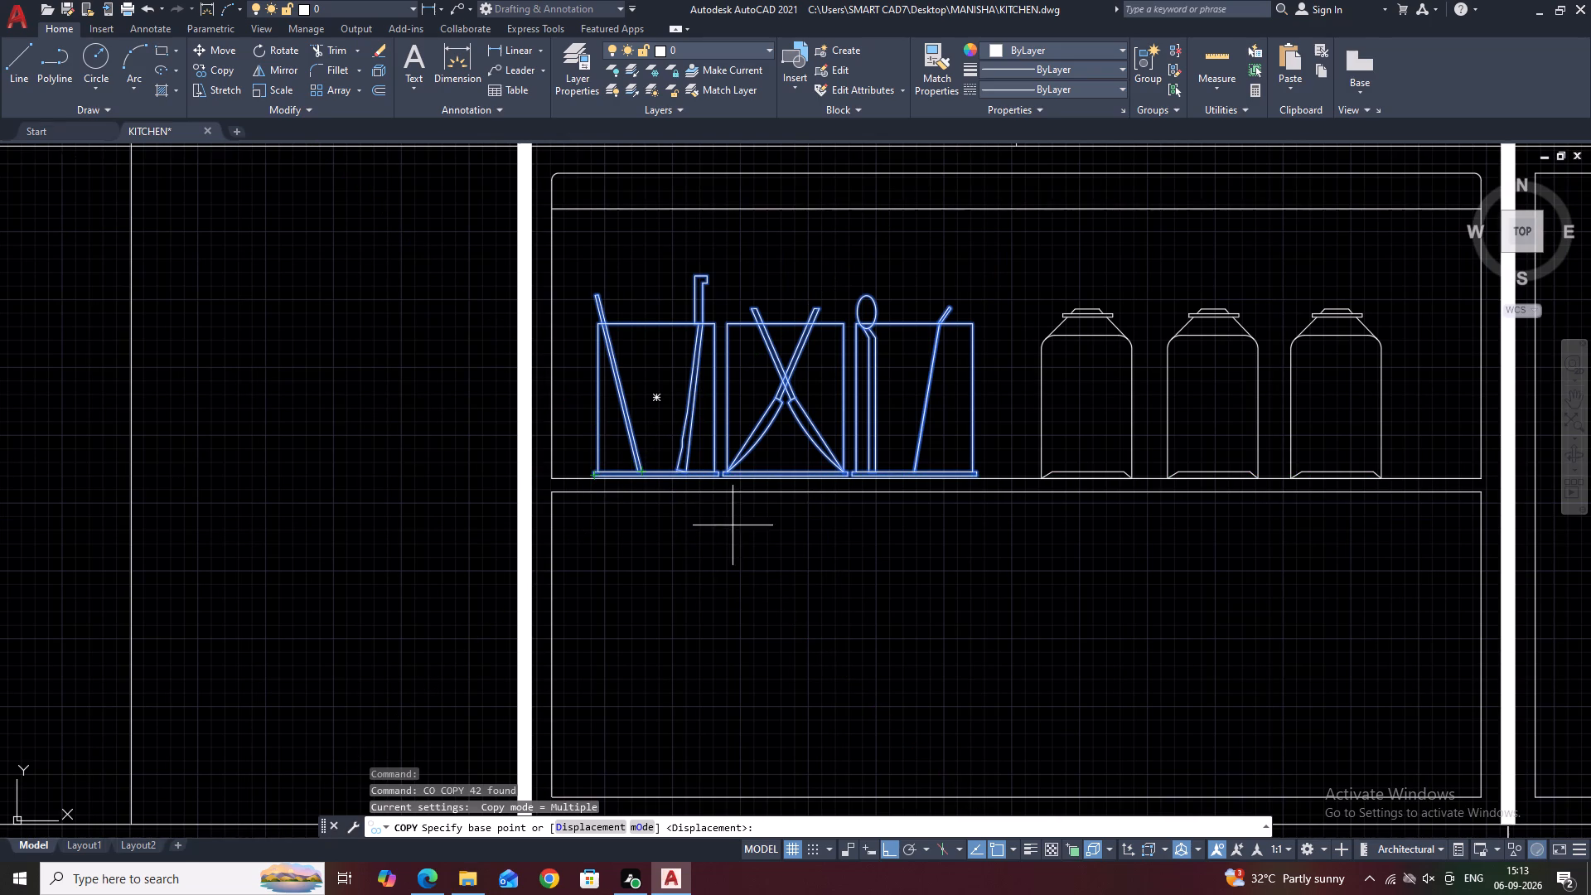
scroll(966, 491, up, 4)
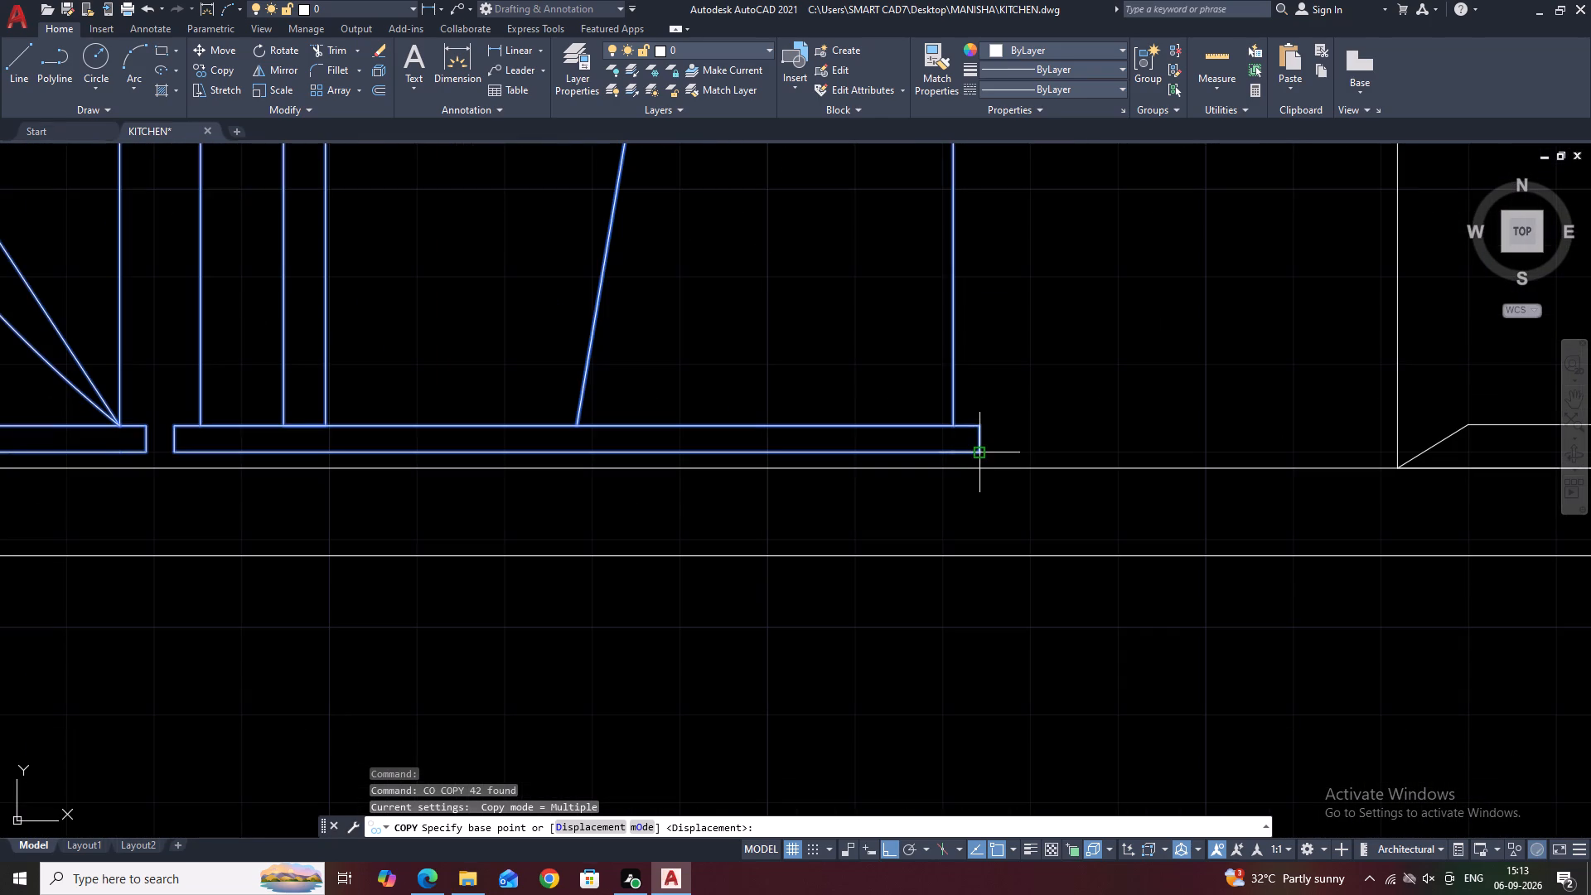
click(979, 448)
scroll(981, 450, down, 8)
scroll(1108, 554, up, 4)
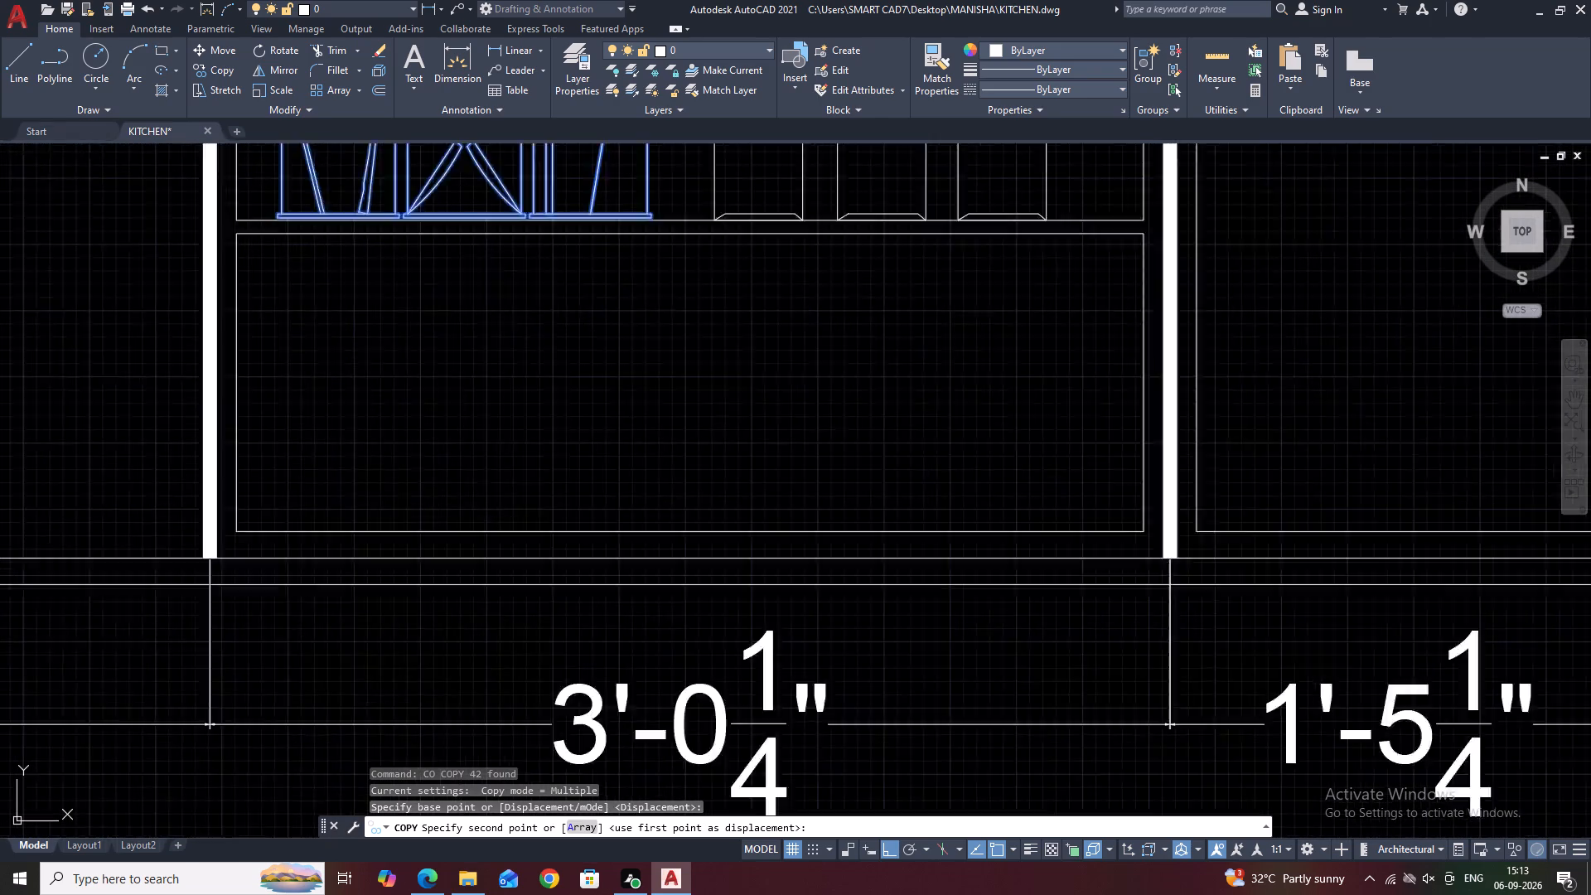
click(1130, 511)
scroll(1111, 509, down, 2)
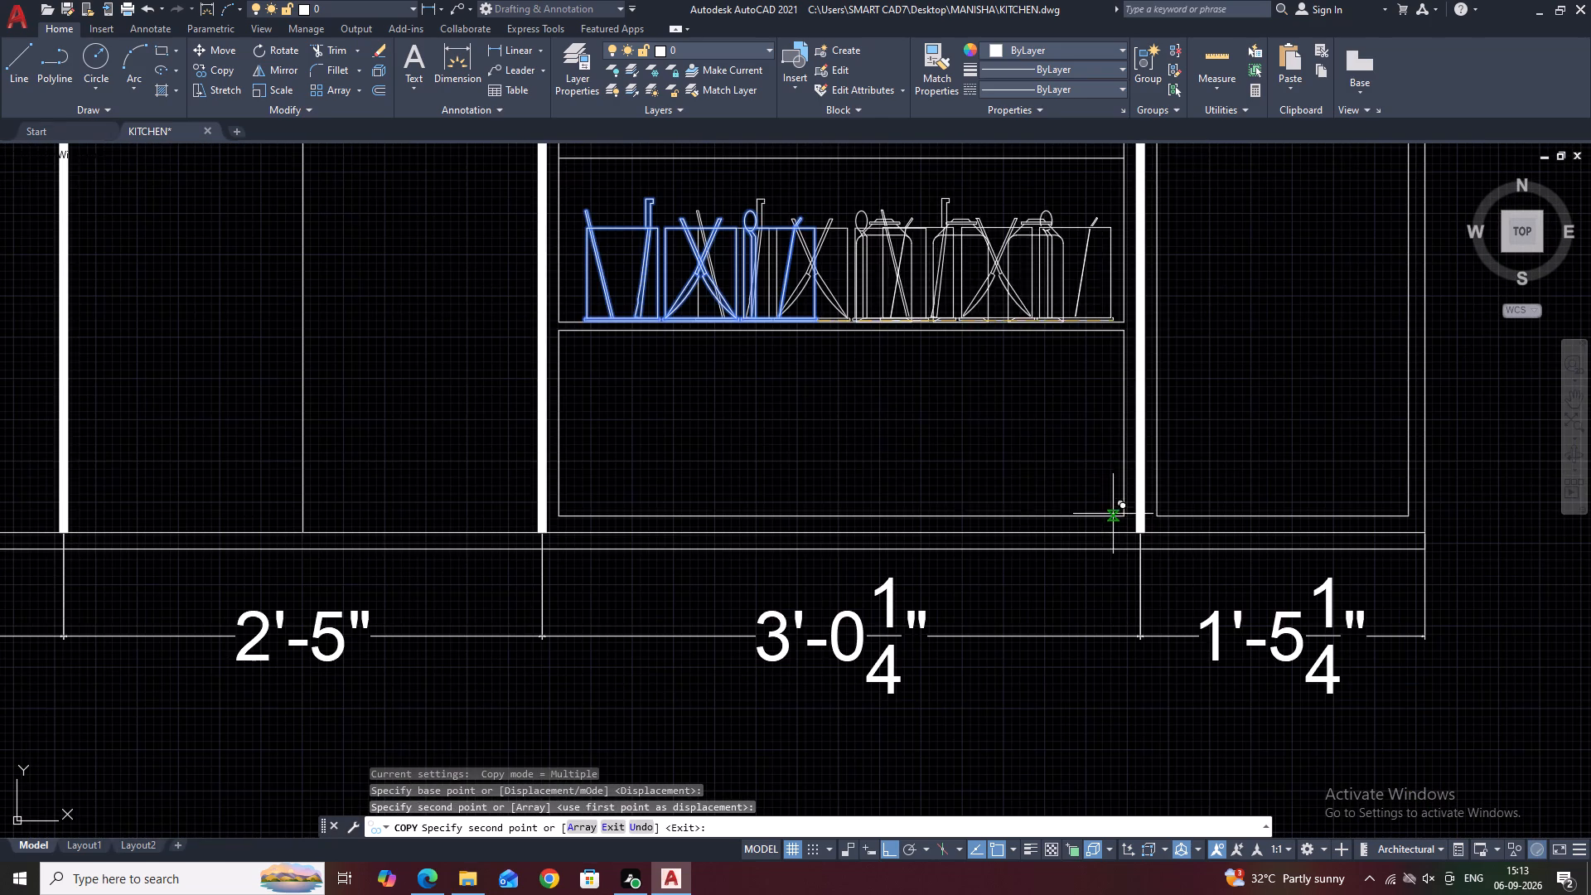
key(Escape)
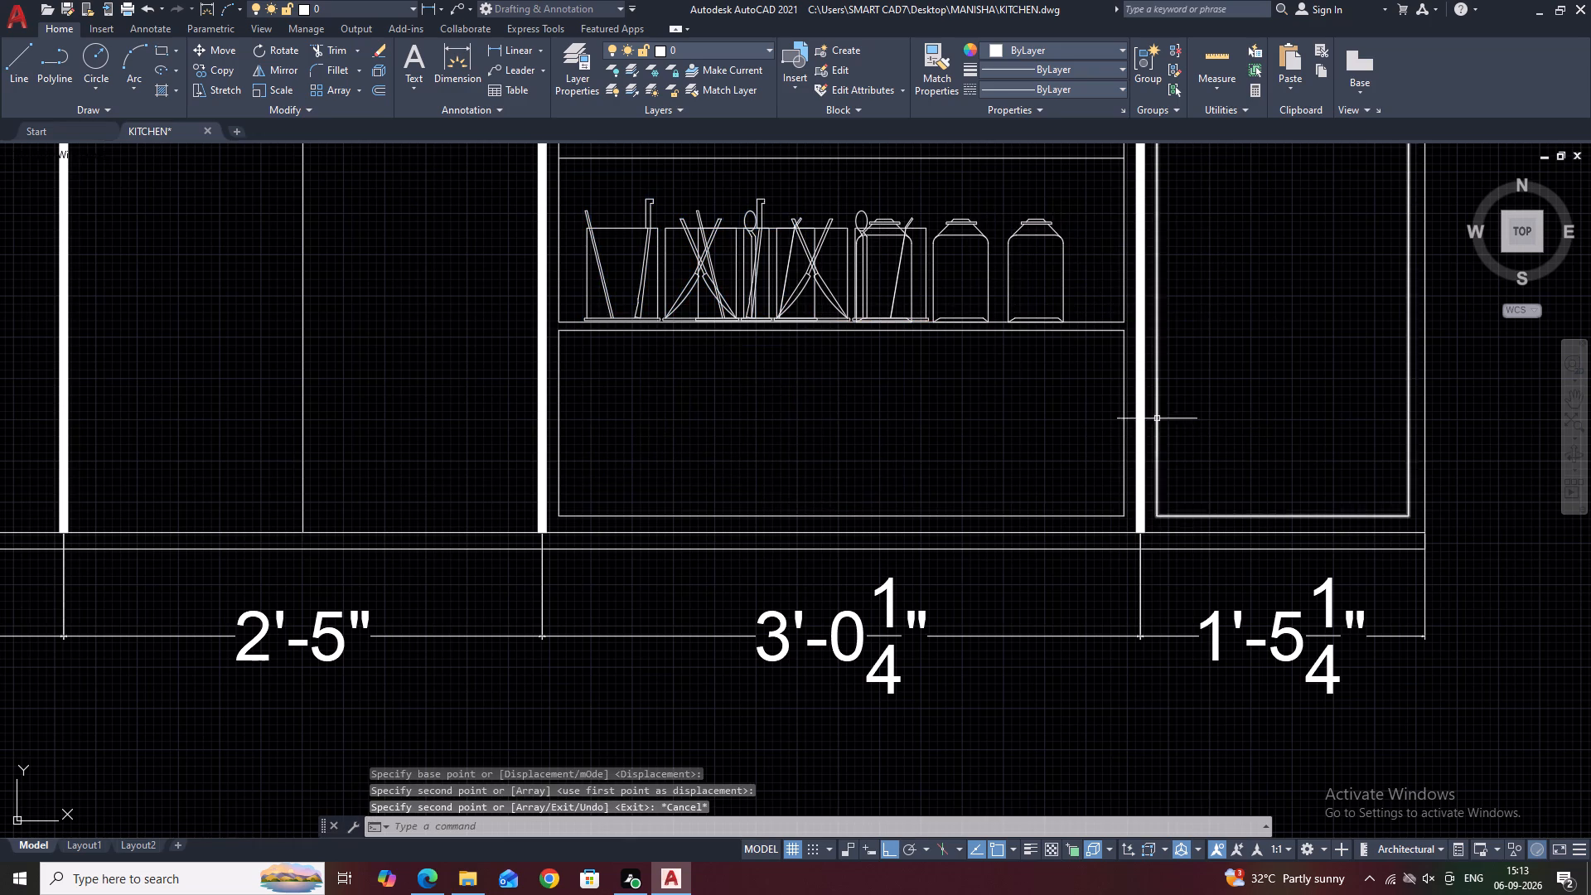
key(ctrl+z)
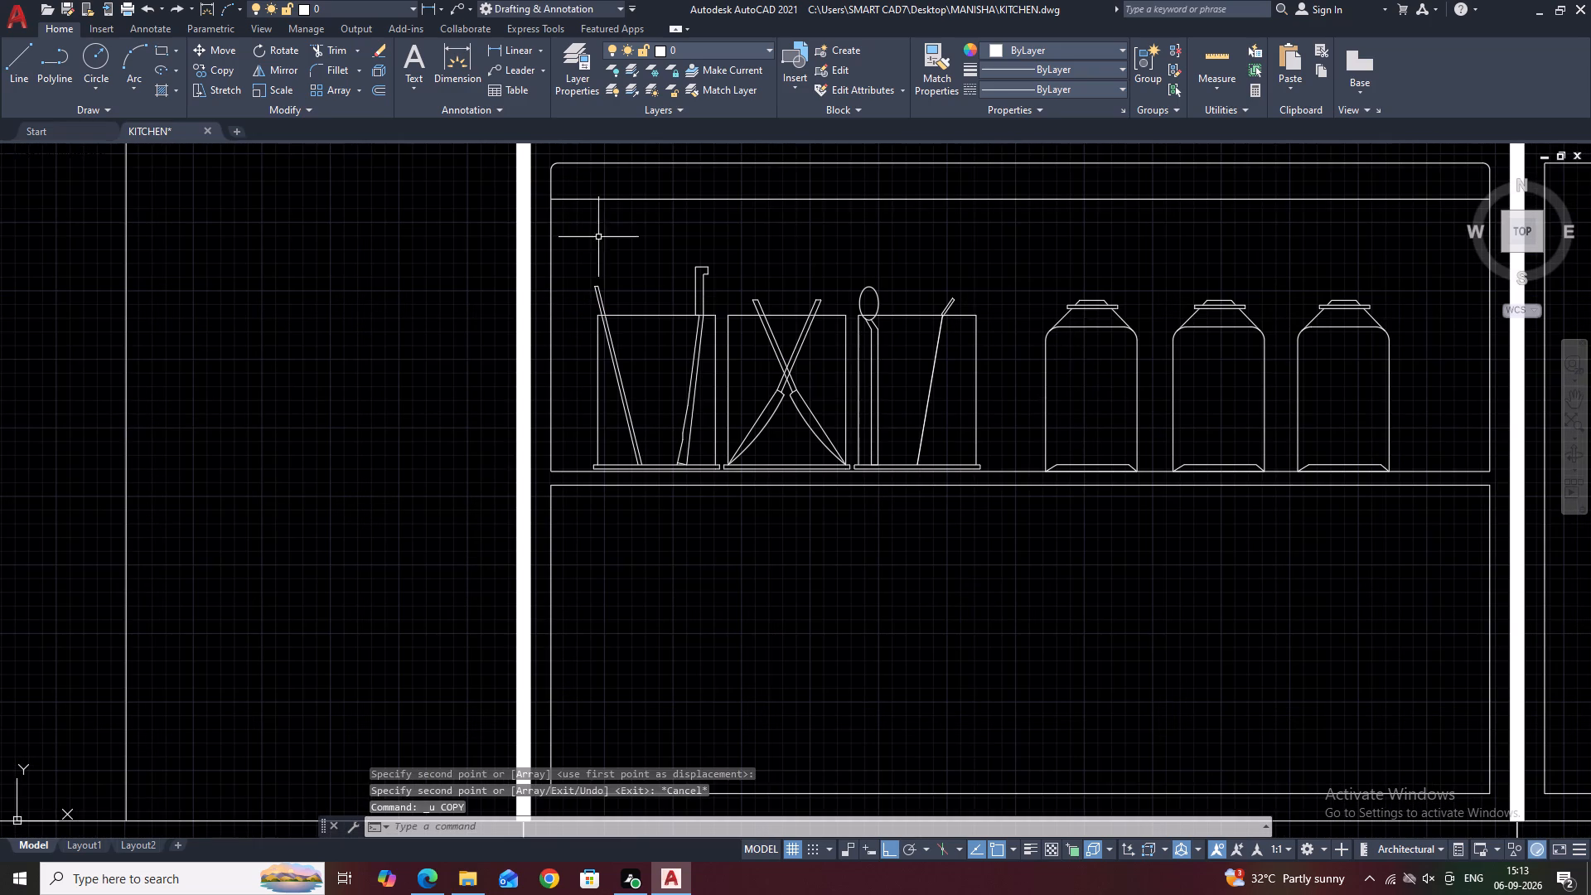
With Ortho off, copy the three utensil containers into the lower panel's lower-right corner, using the last base plate's lower-right corner as base point.
click(570, 262)
click(991, 473)
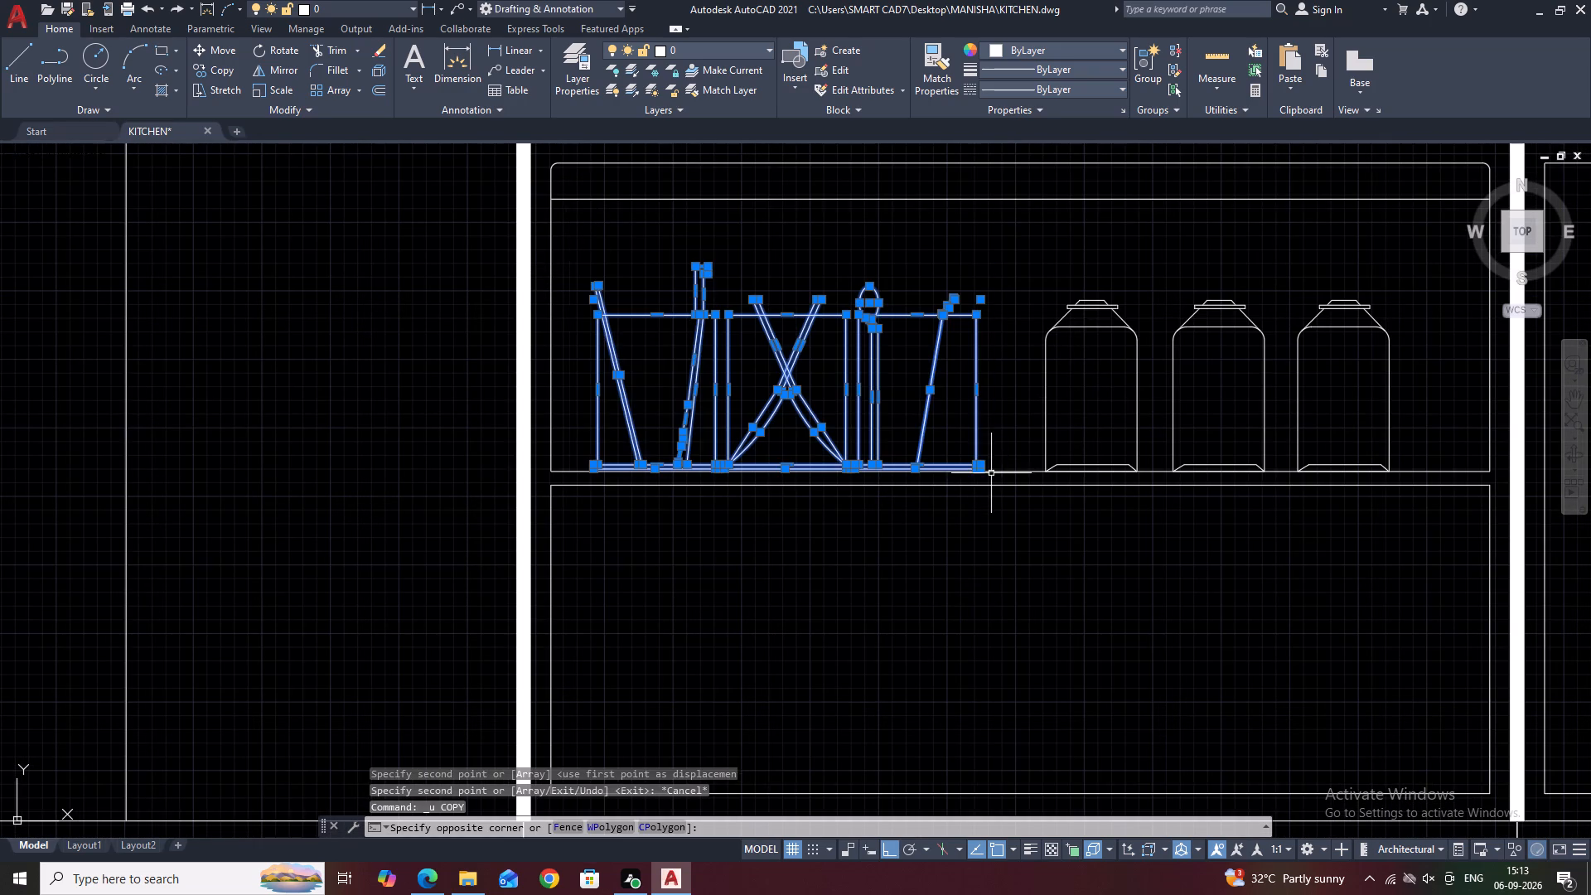
key(c)
text(O)
key(space)
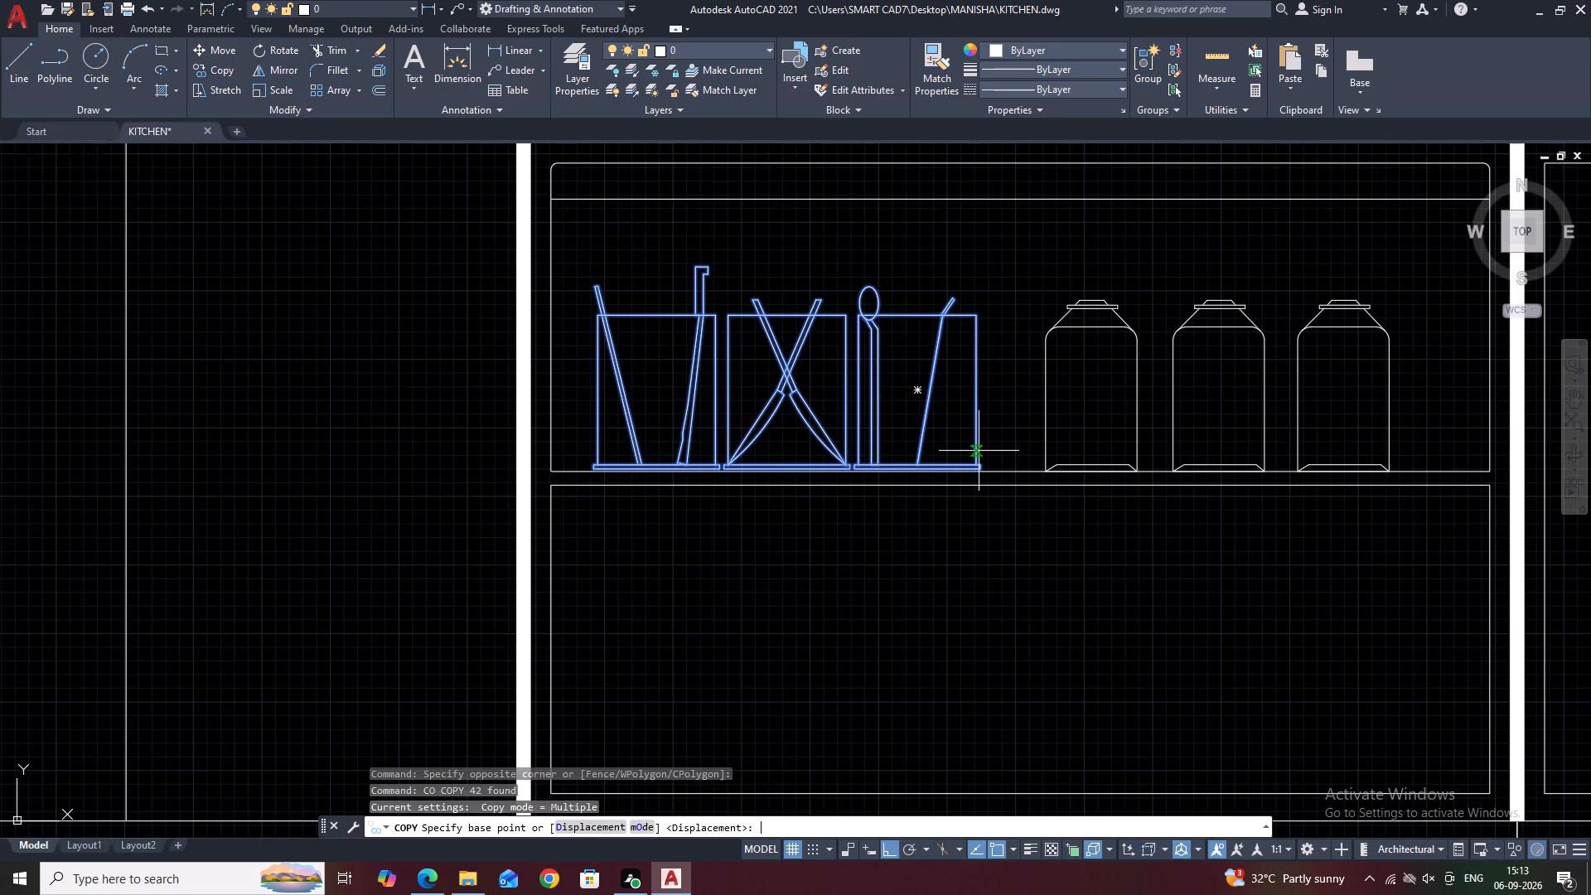
scroll(929, 449, up, 2)
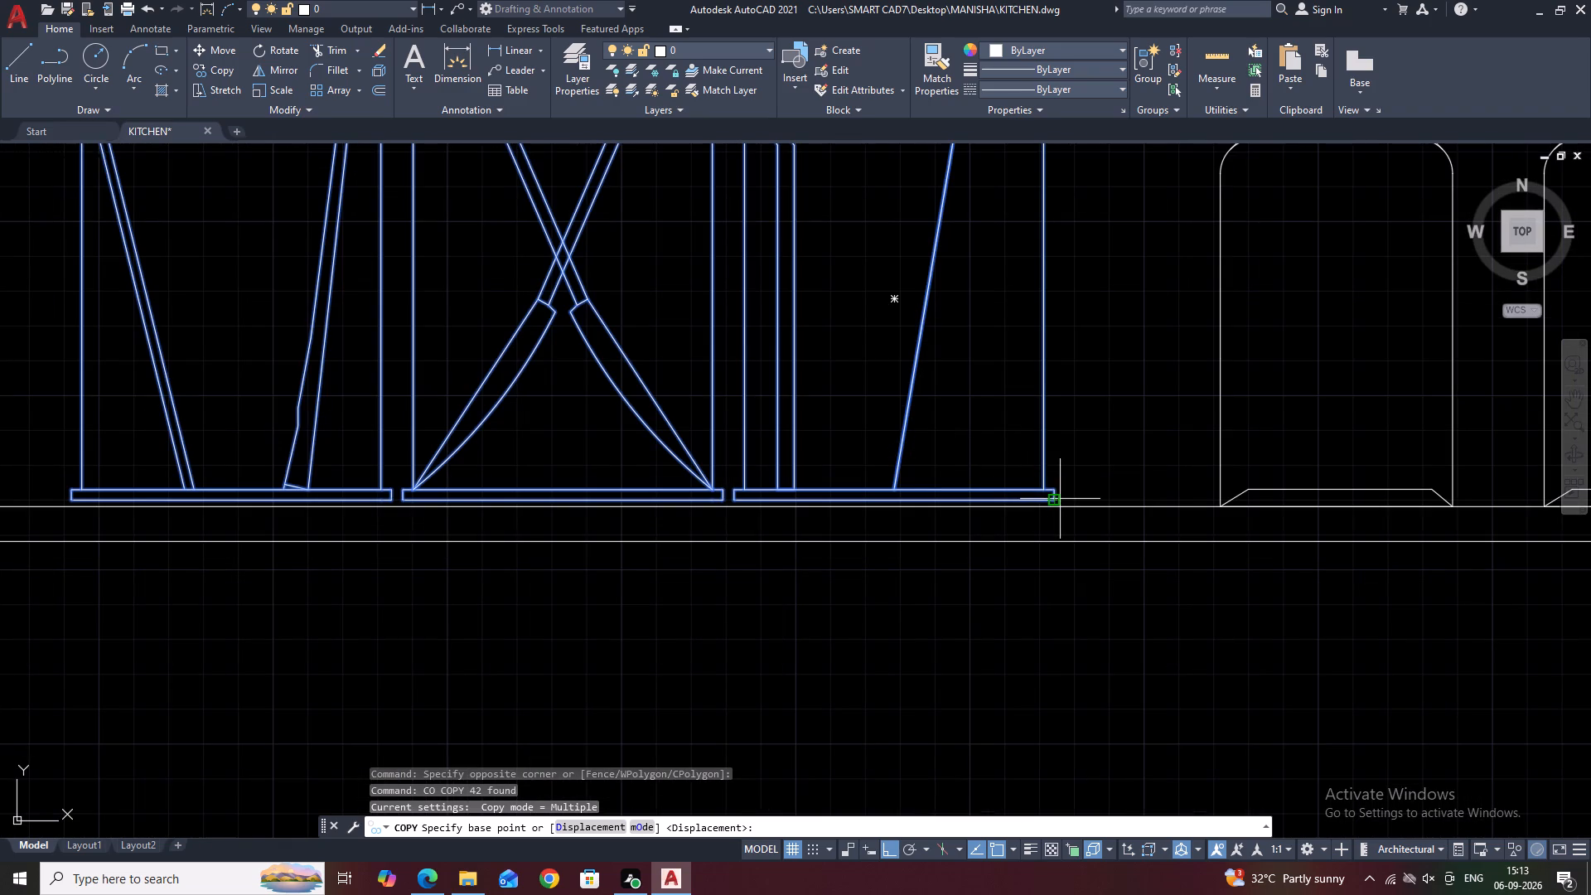
click(1055, 501)
scroll(1052, 492, down, 4)
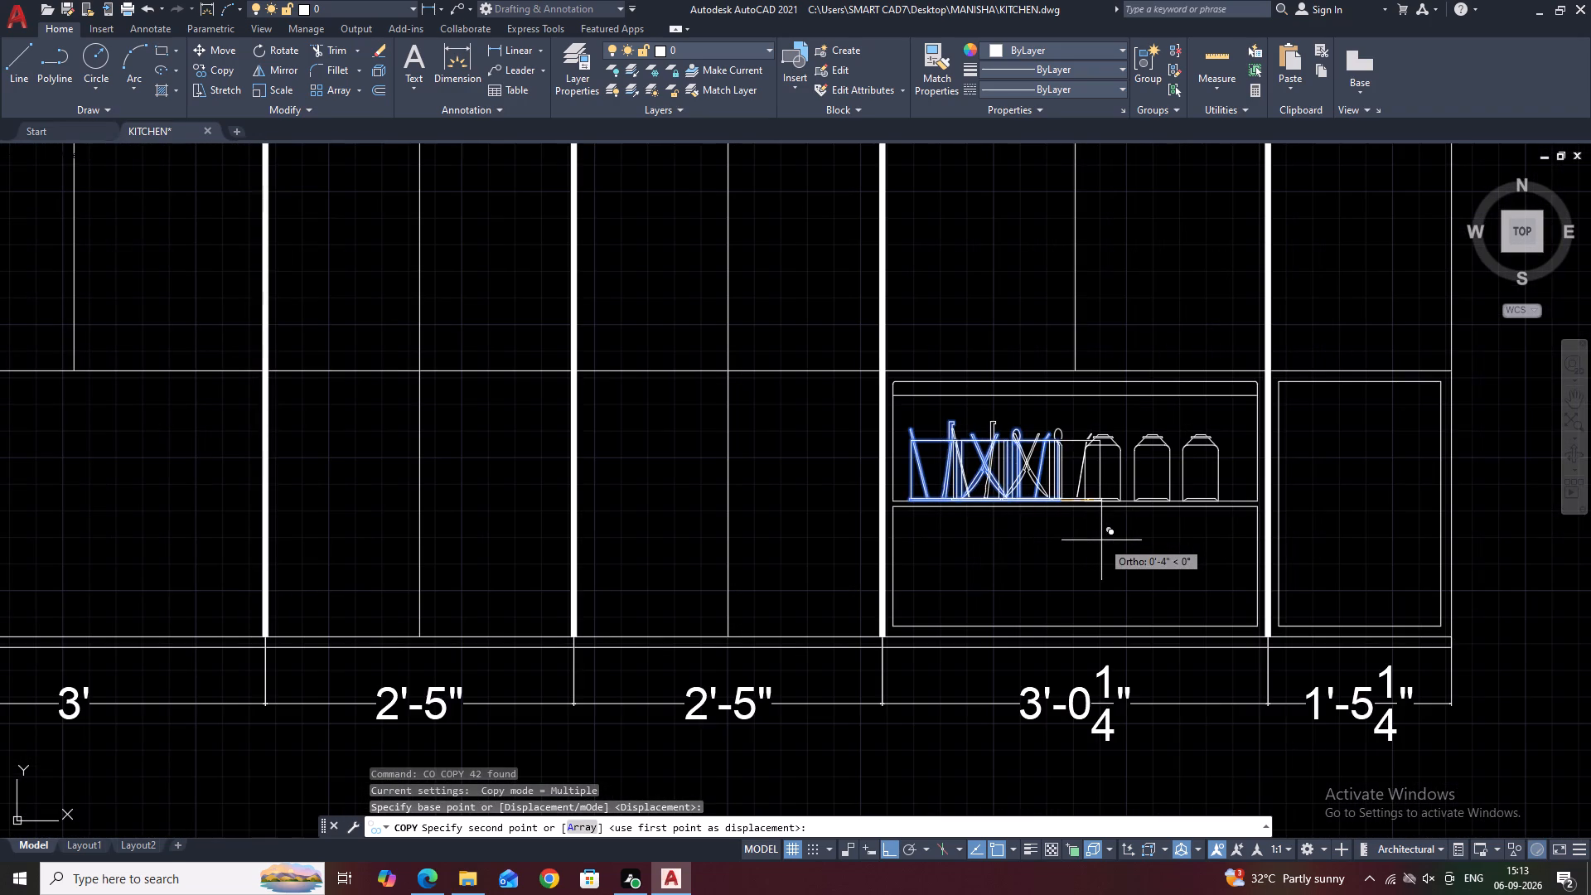
key(F8)
scroll(1288, 631, up, 2)
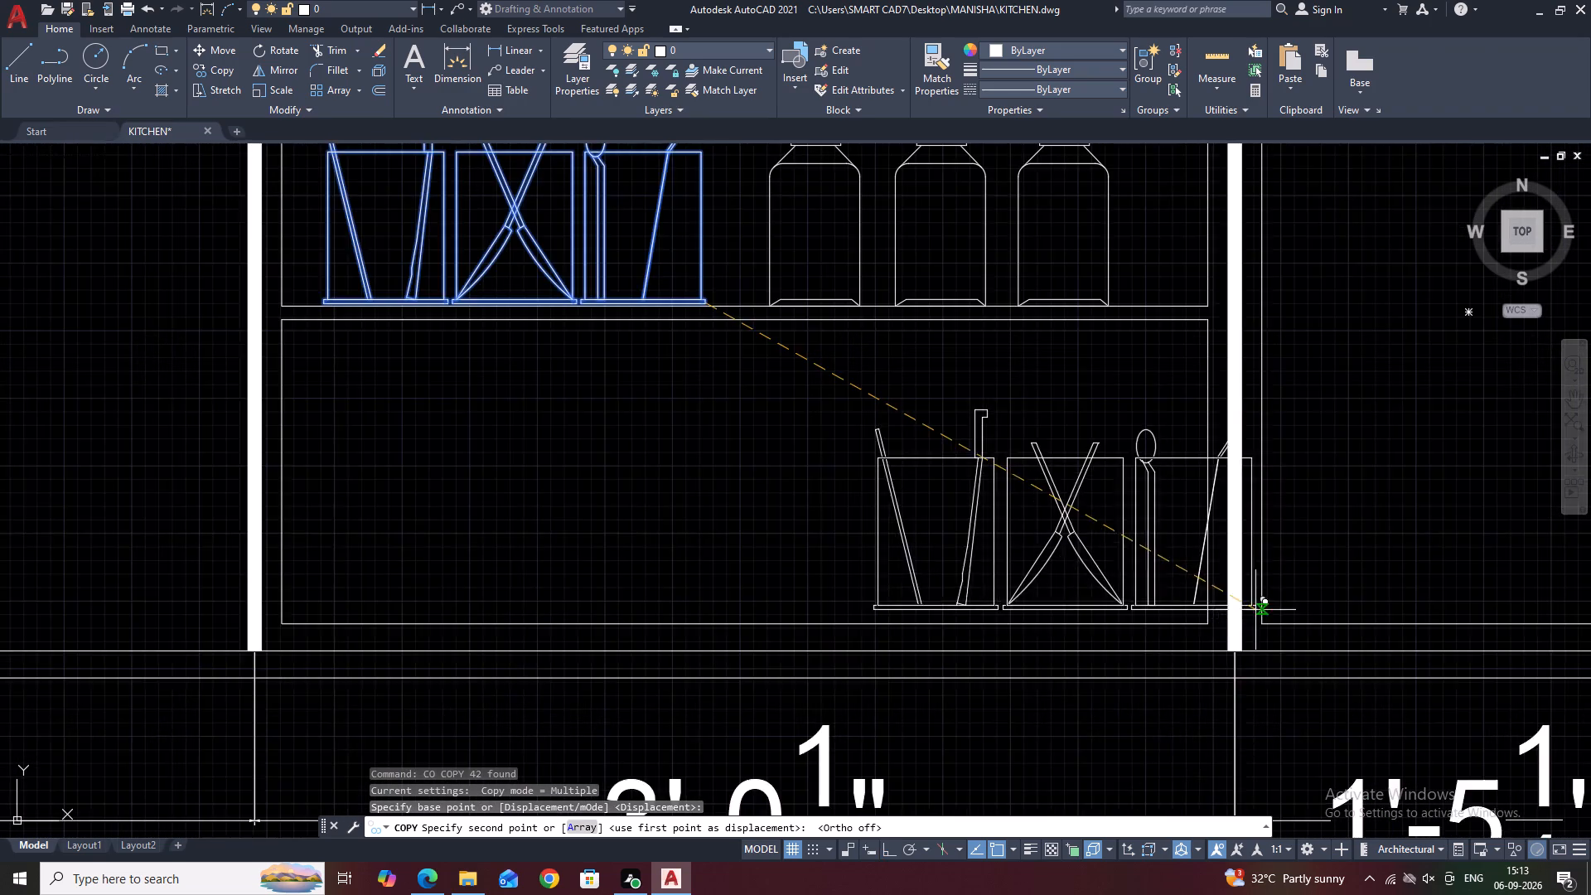
scroll(1241, 613, up, 2)
scroll(1133, 637, up, 1)
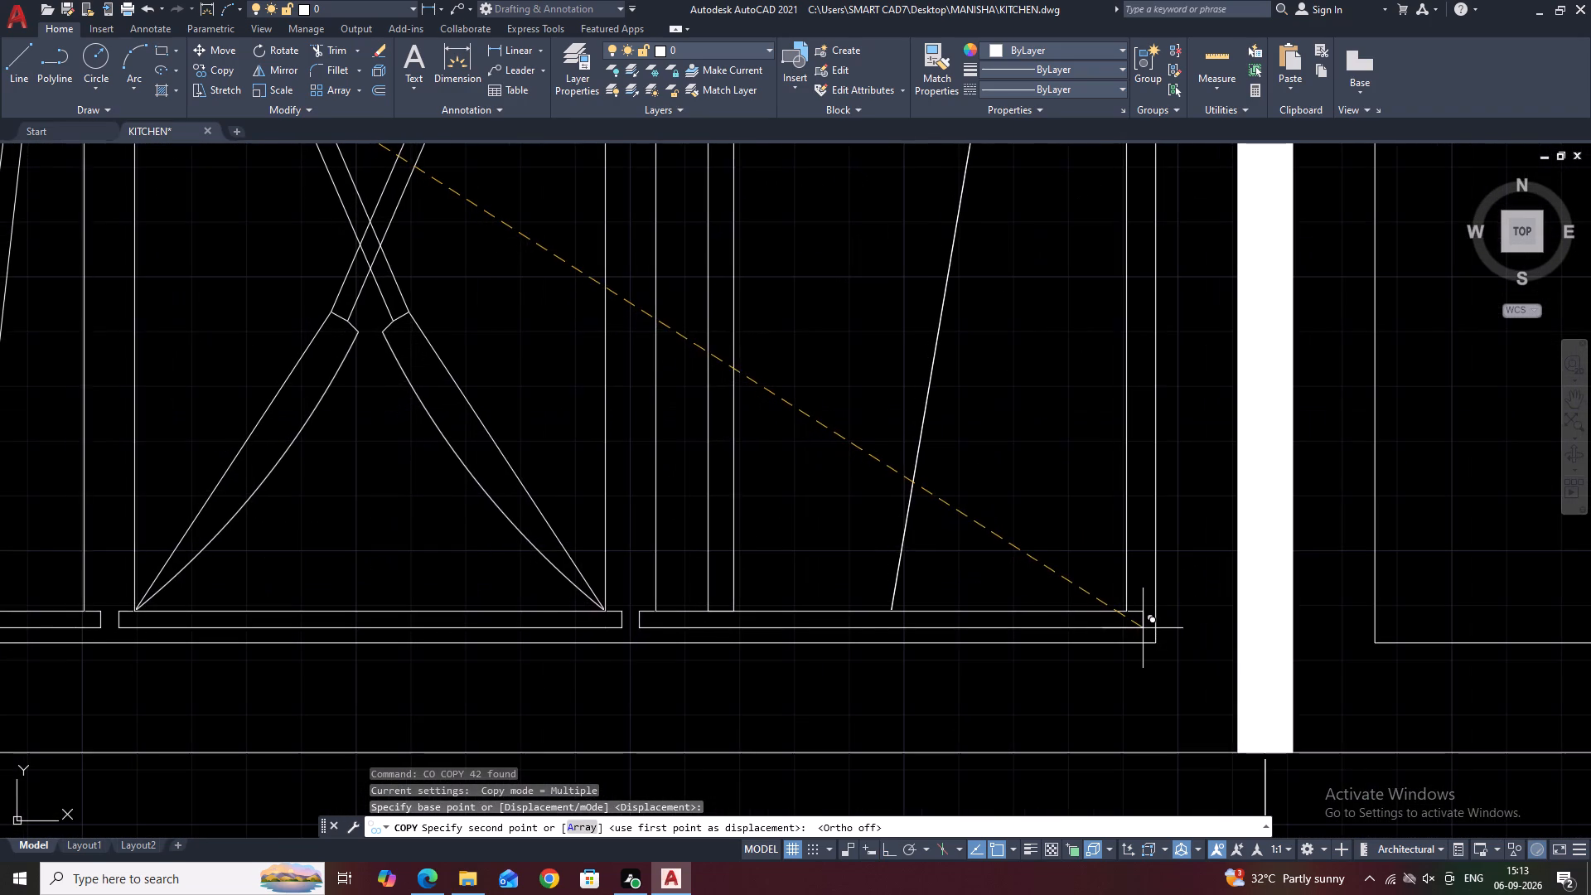
click(1140, 631)
key(Escape)
scroll(974, 554, down, 3)
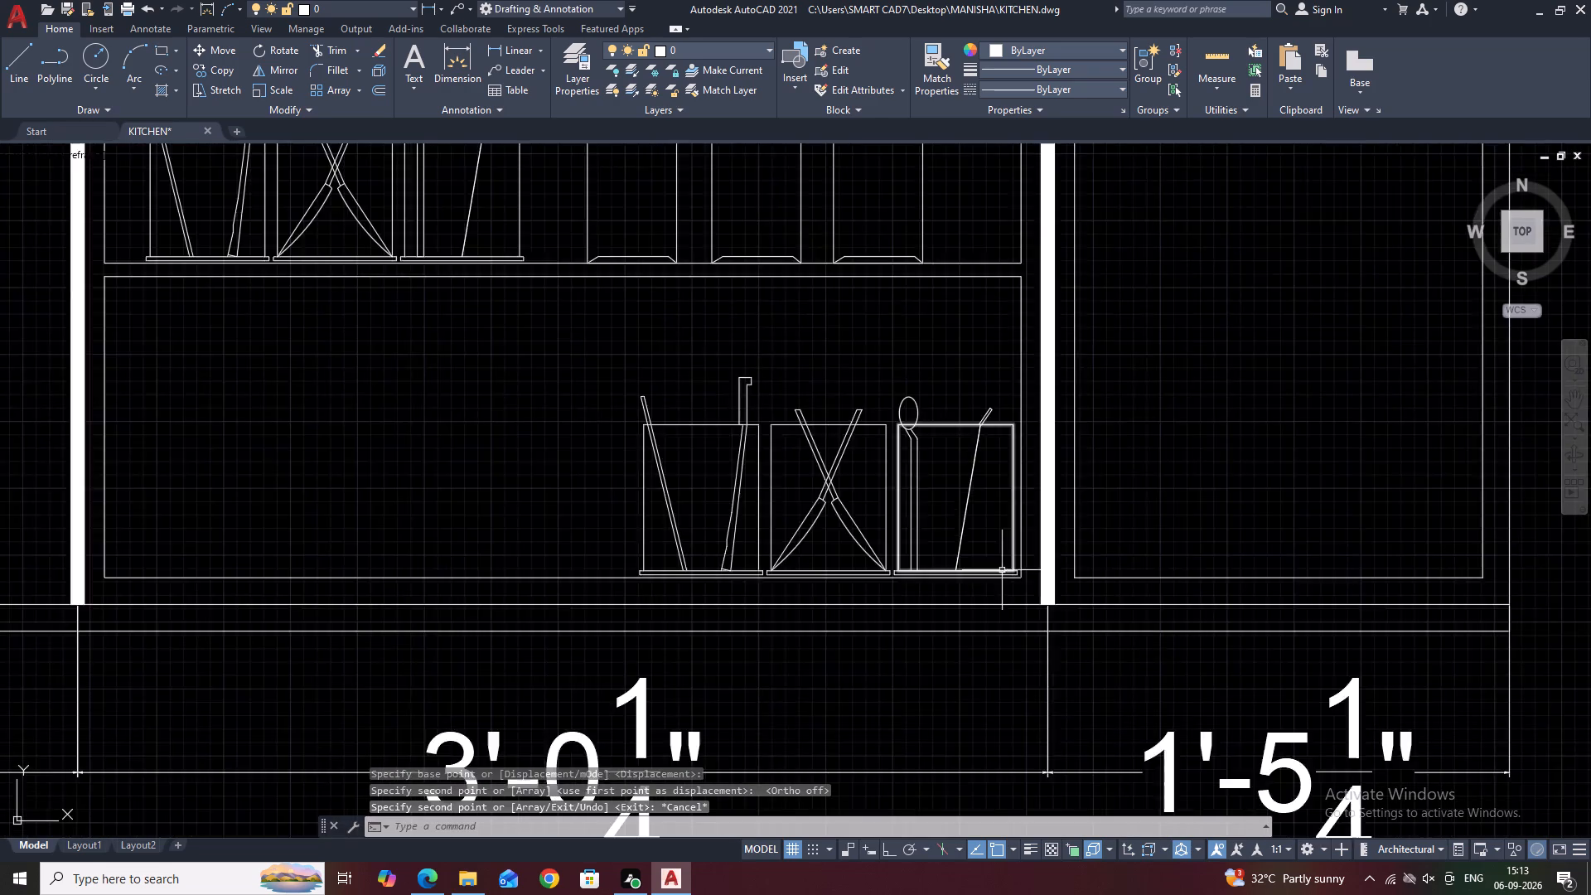
Copy the three lidded jars into the lower panel's lower-left corner, using the first jar's lower-left corner as base point.
scroll(1018, 572, down, 2)
scroll(871, 399, up, 2)
click(813, 312)
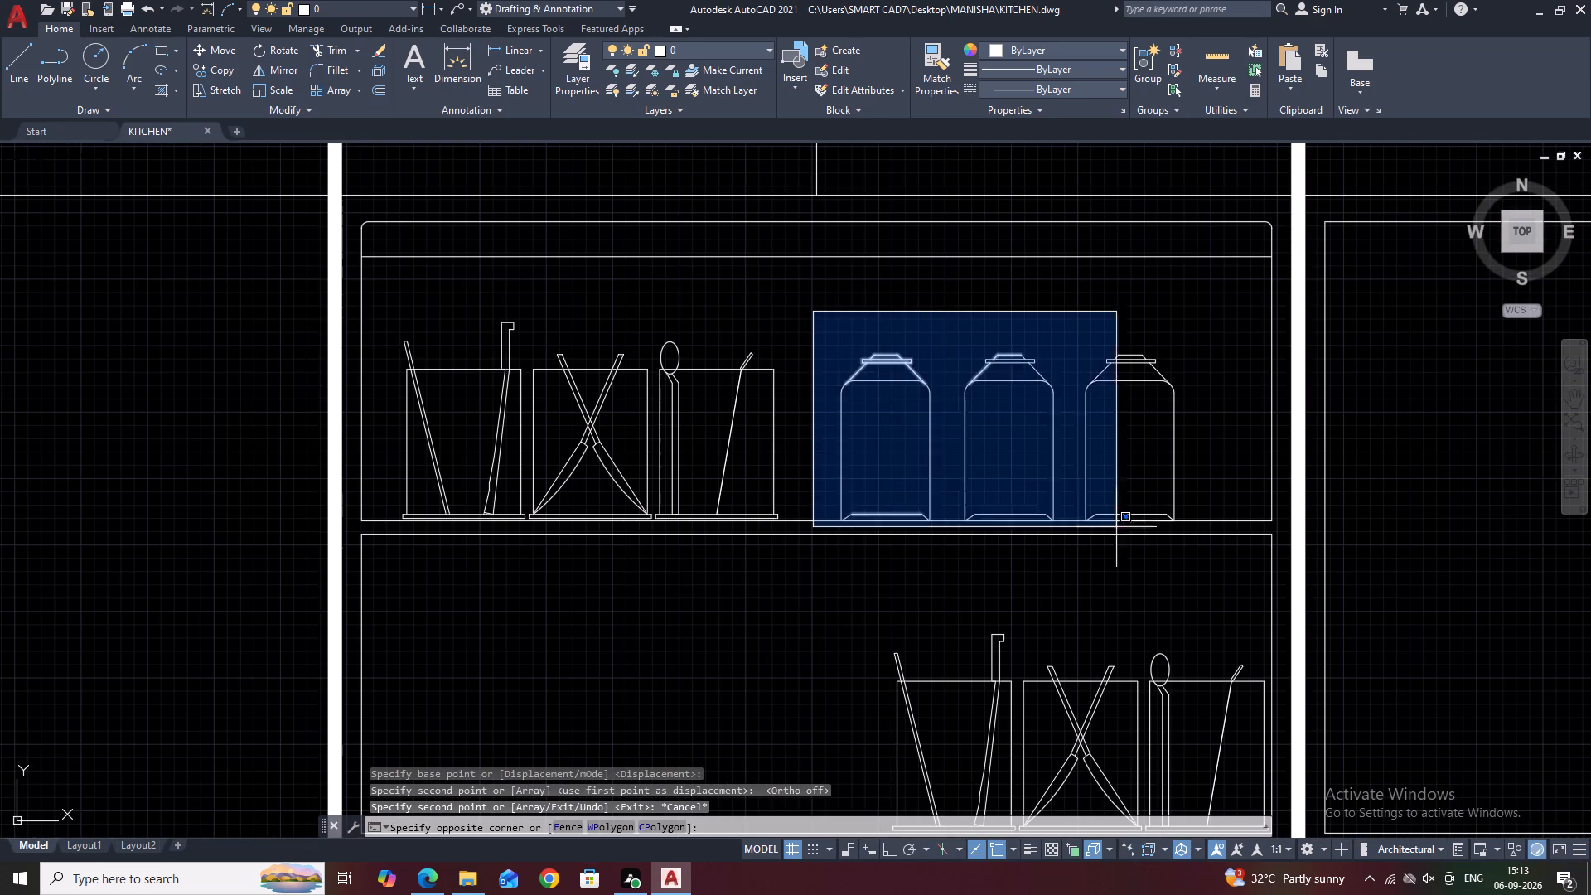
click(1200, 526)
middle_drag(1074, 452, 1117, 516)
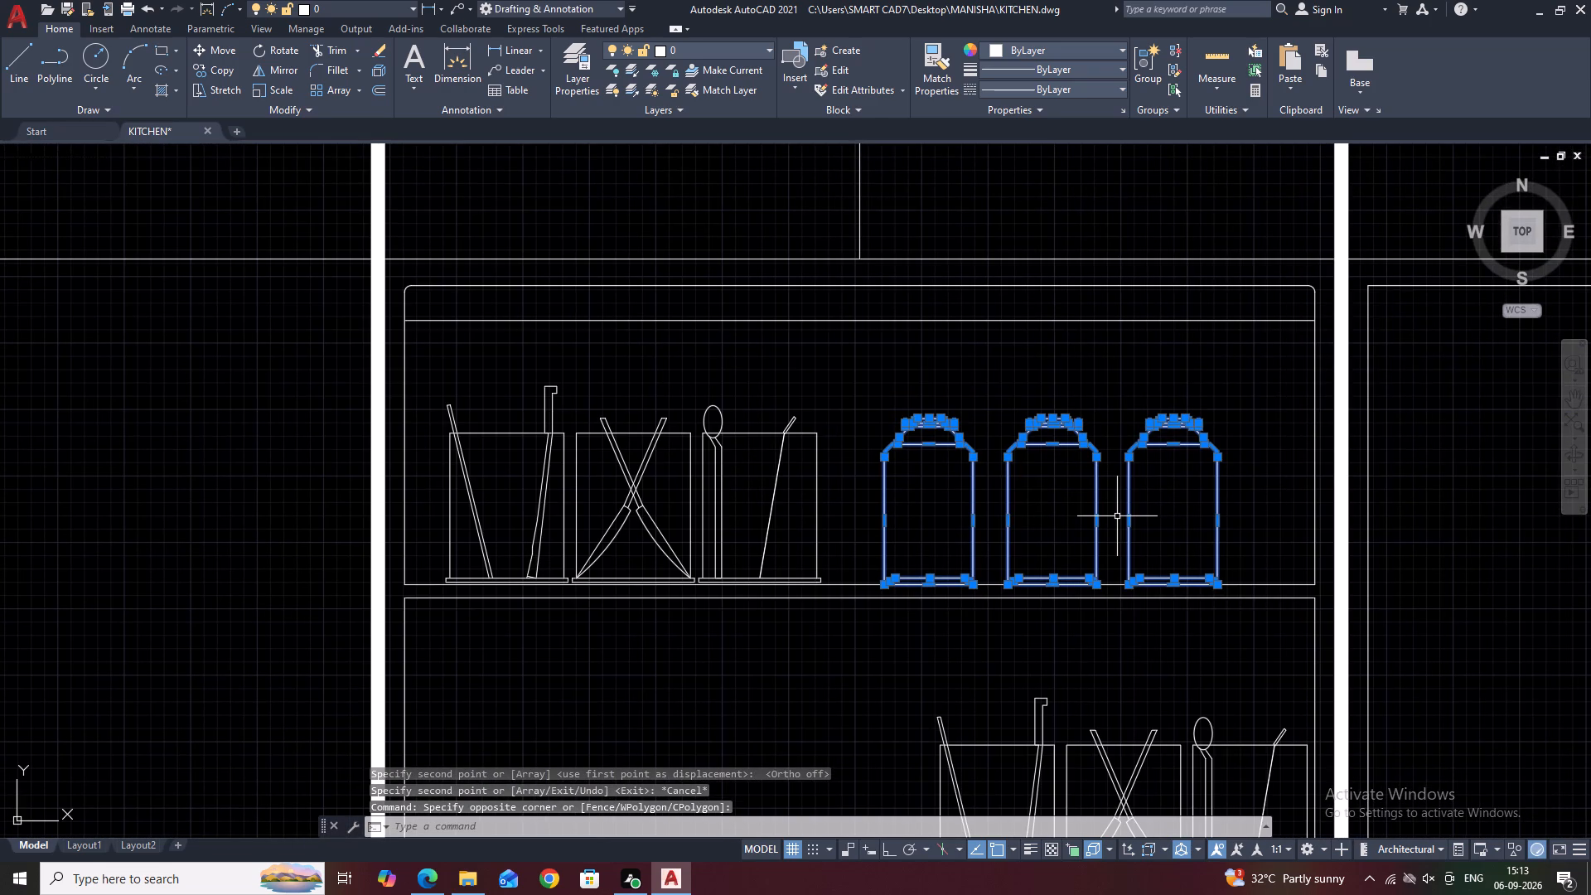
key(c)
key(o)
key(space)
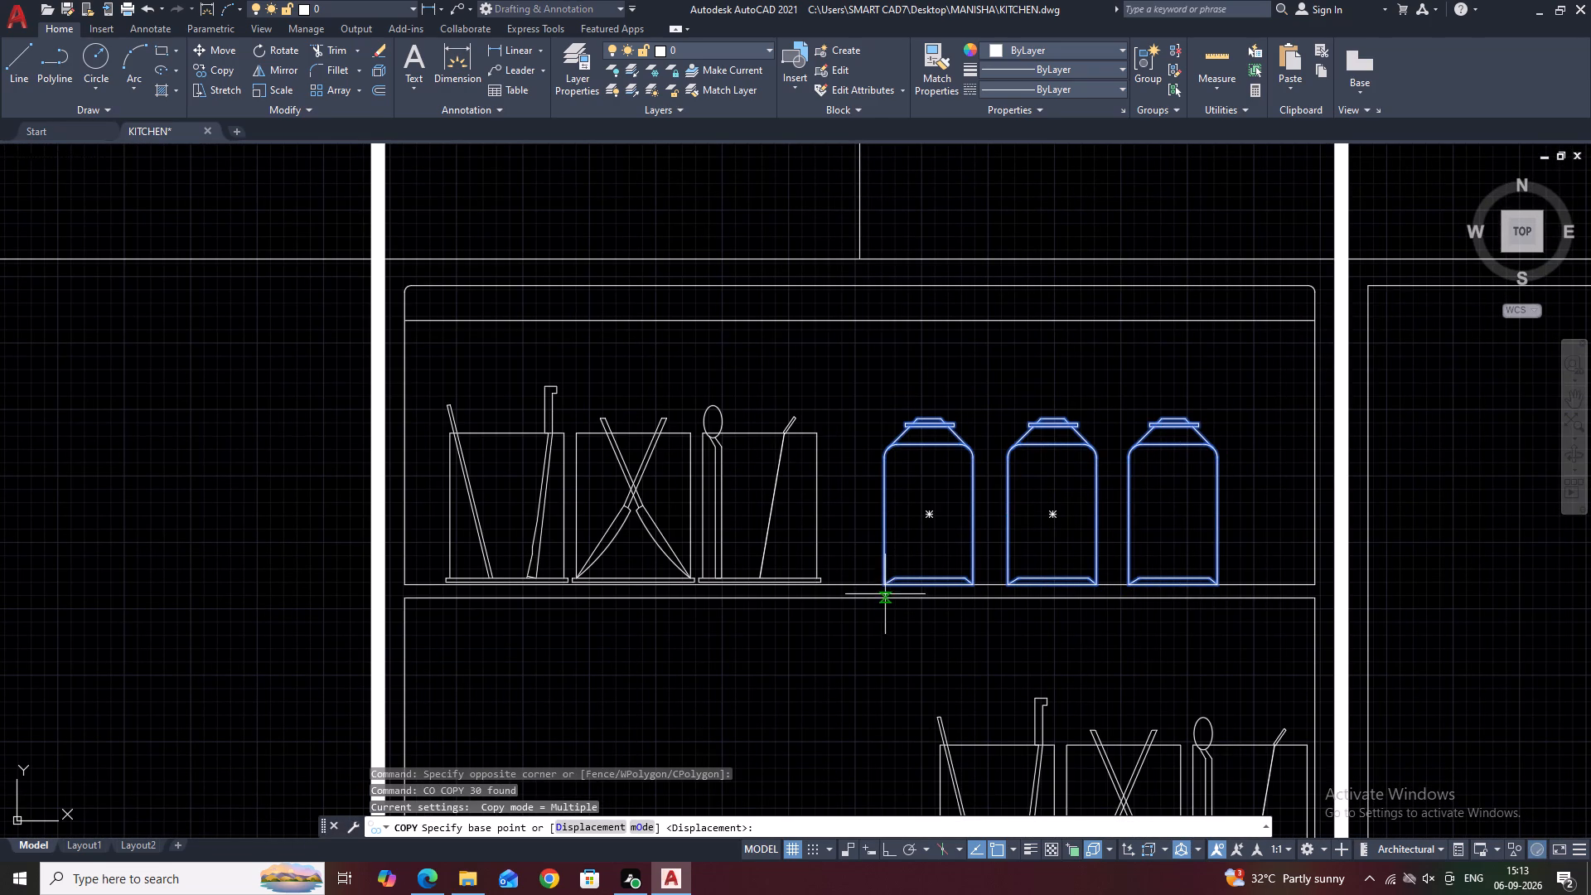
click(881, 588)
scroll(909, 555, down, 2)
scroll(771, 689, up, 3)
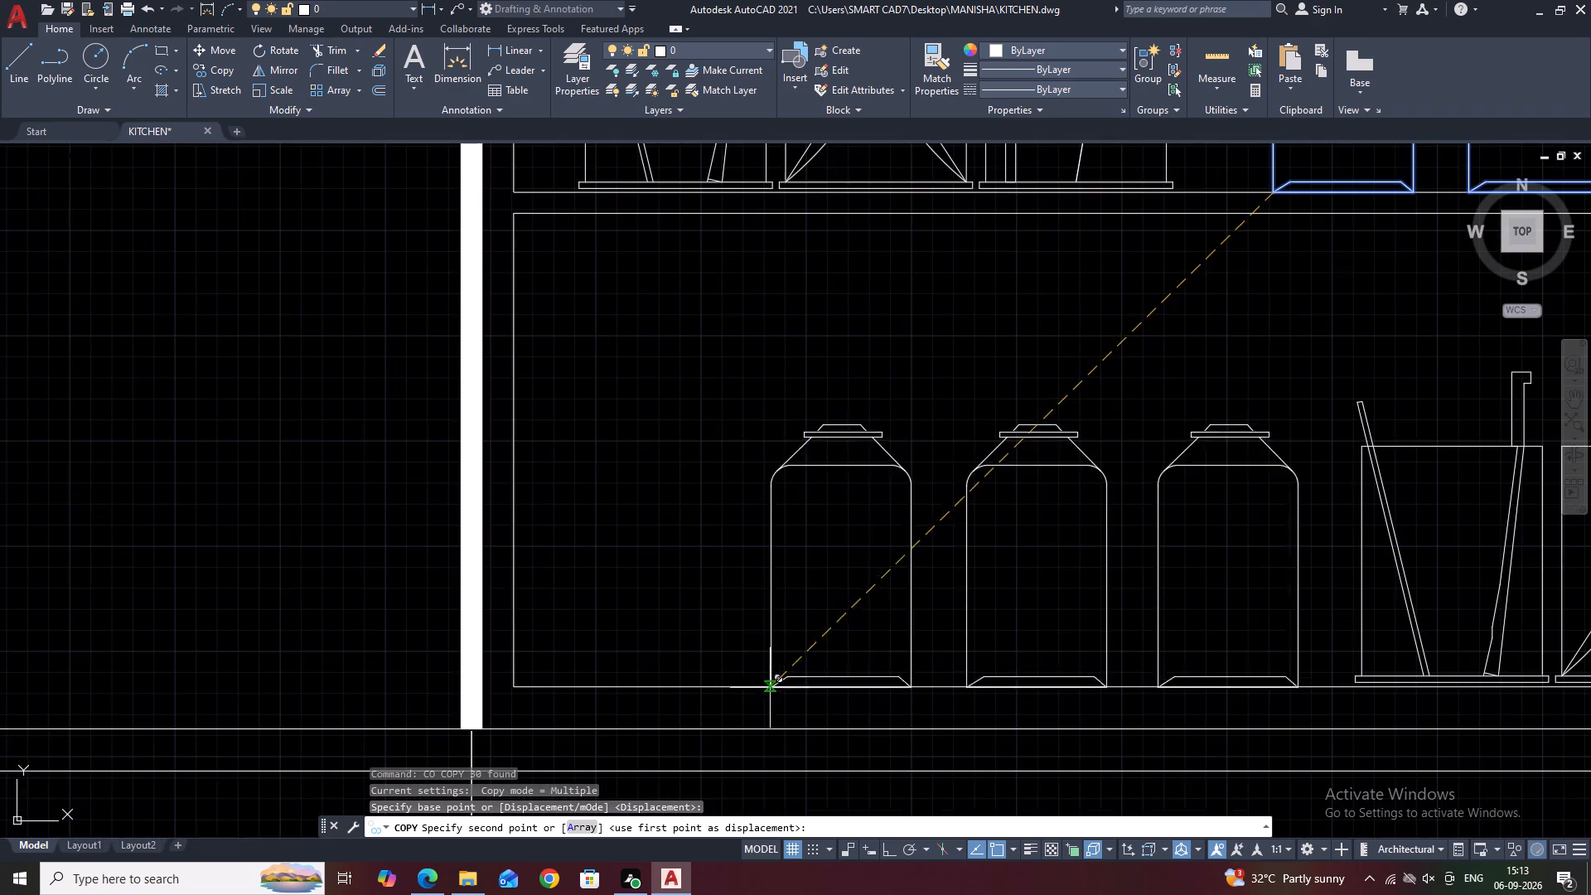
click(526, 675)
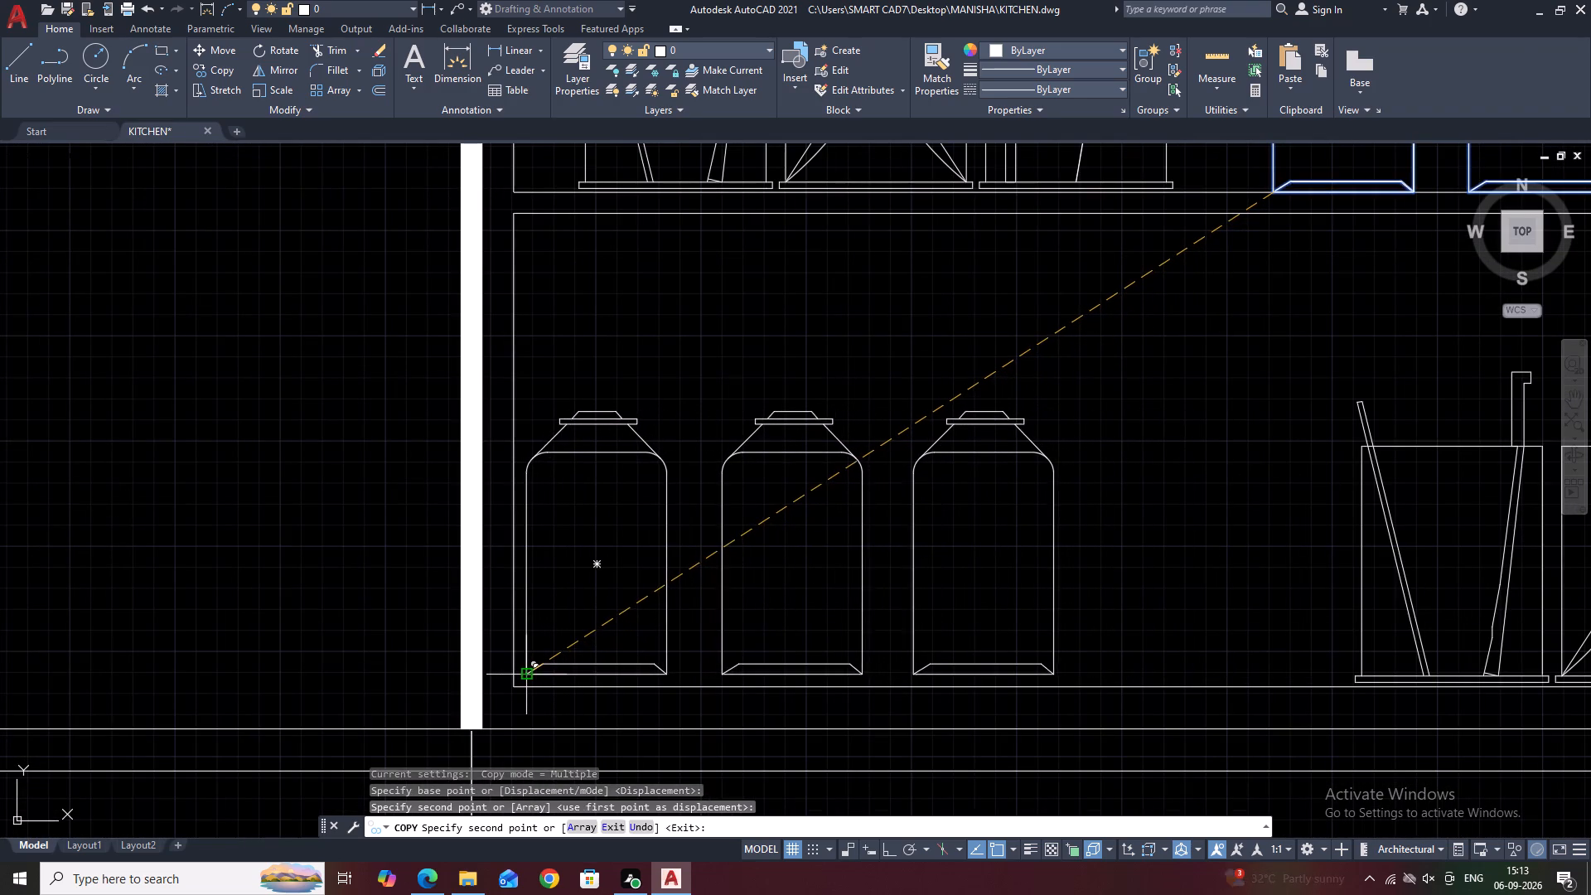
key(Escape)
Move the copied utensil containers in the lower panel slightly left, away from the panel's right edge.
scroll(766, 554, down, 2)
scroll(1008, 506, down, 1)
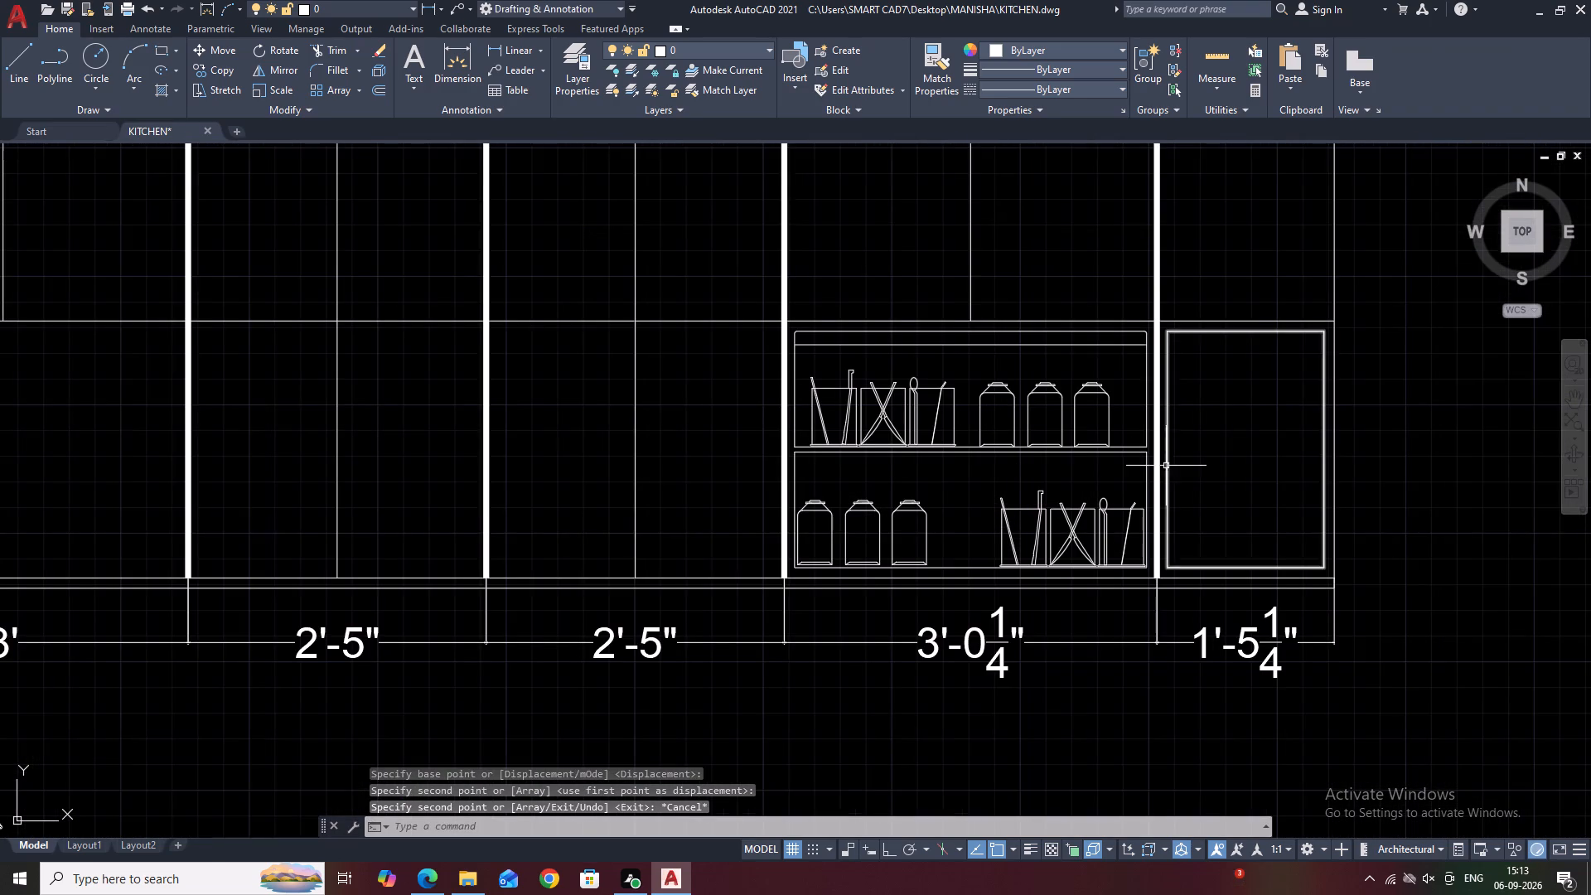
middle_drag(1166, 465, 1138, 448)
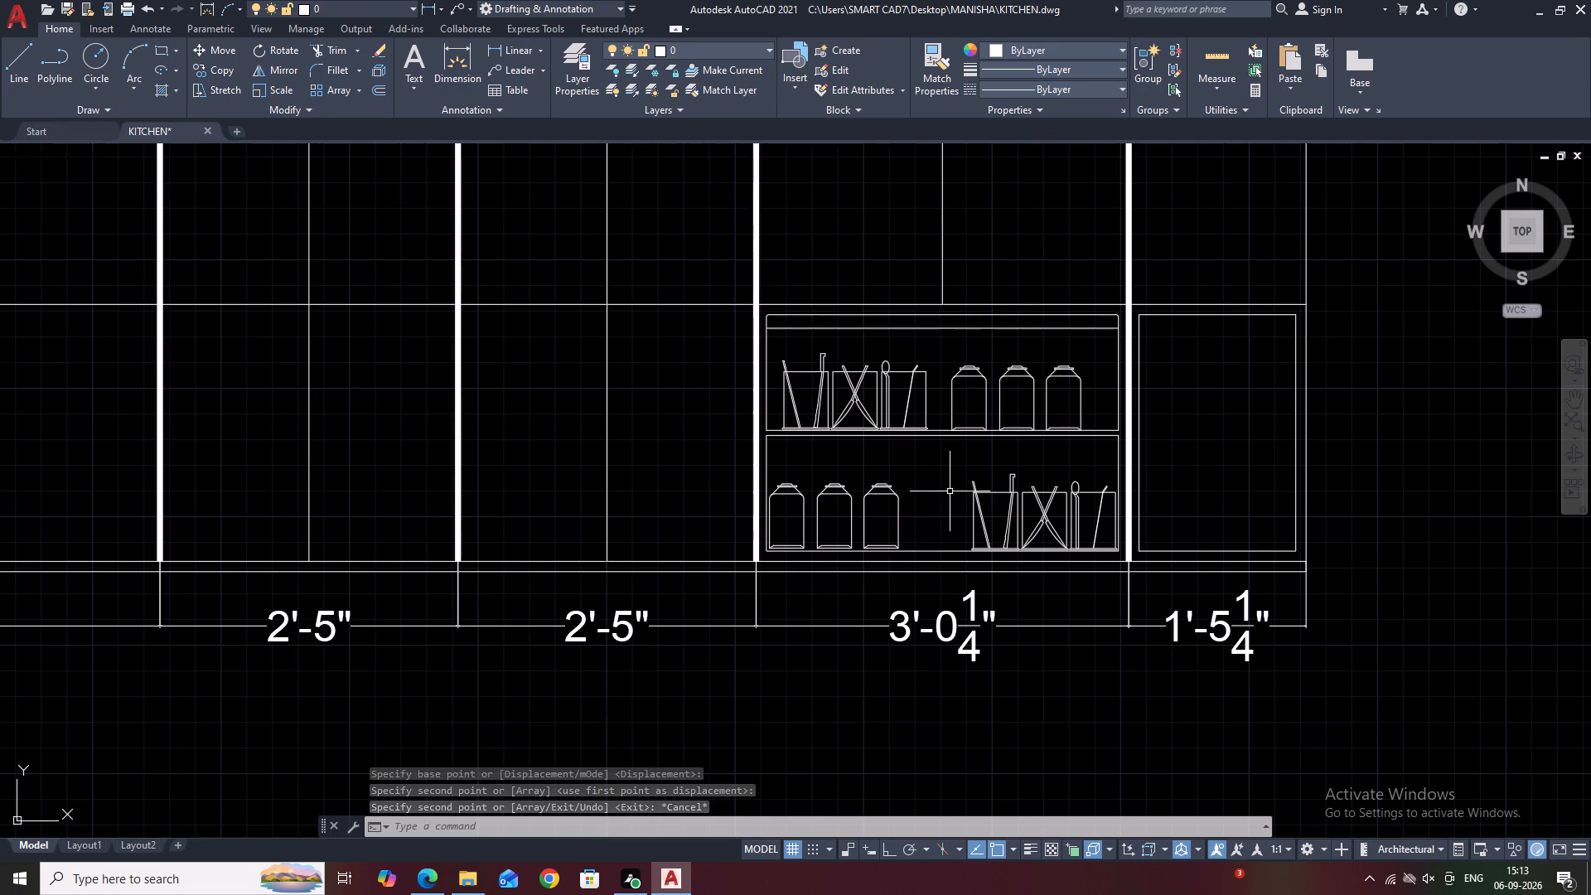
scroll(946, 487, up, 1)
click(951, 438)
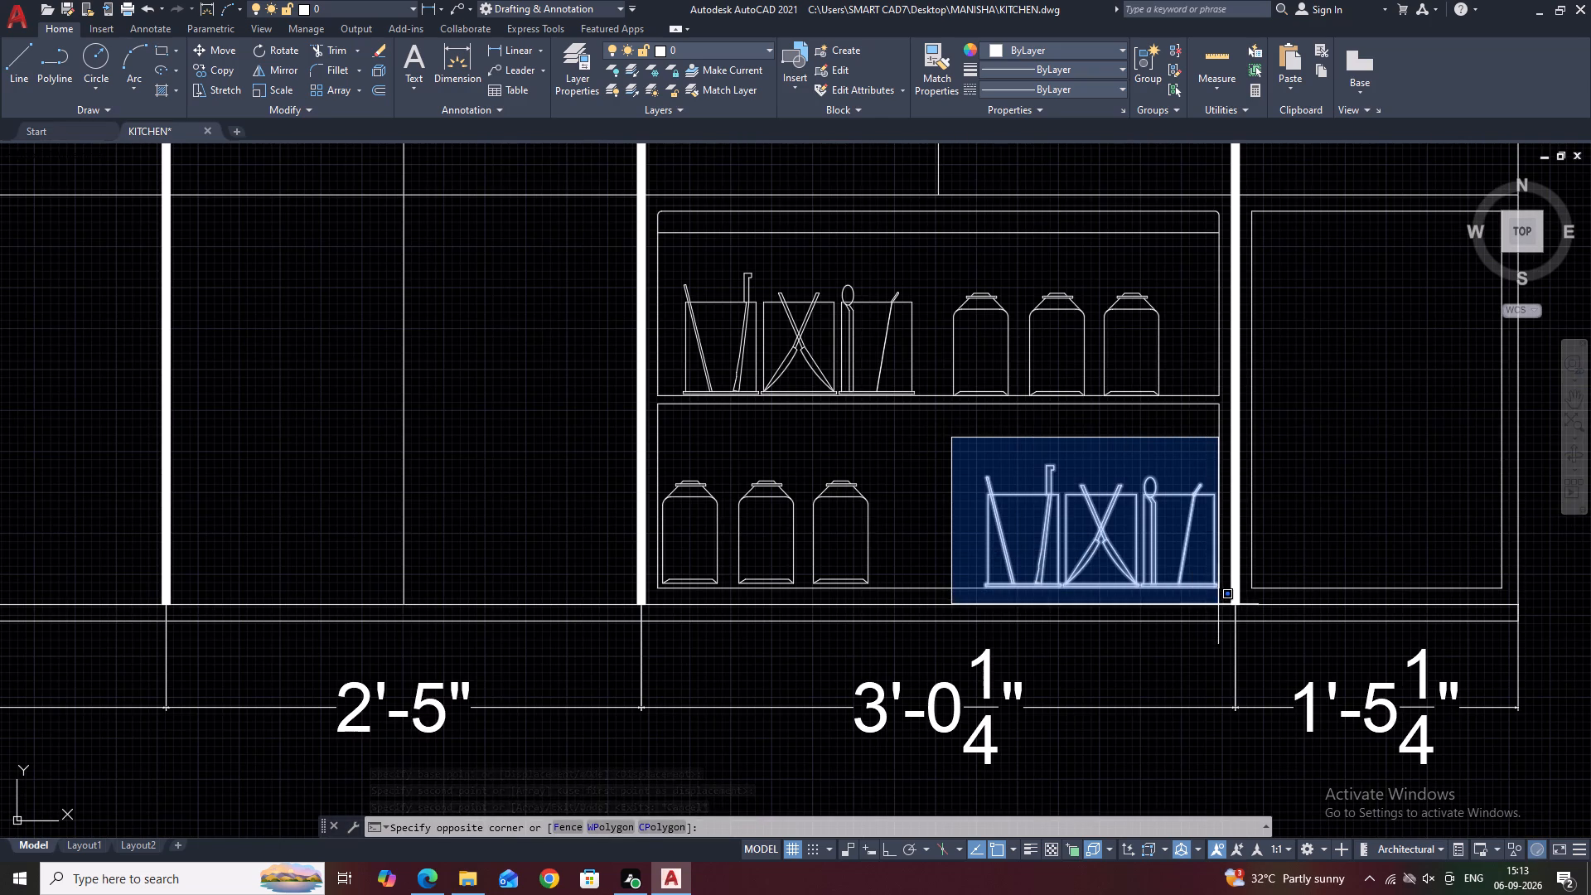
click(1221, 599)
key(m)
key(space)
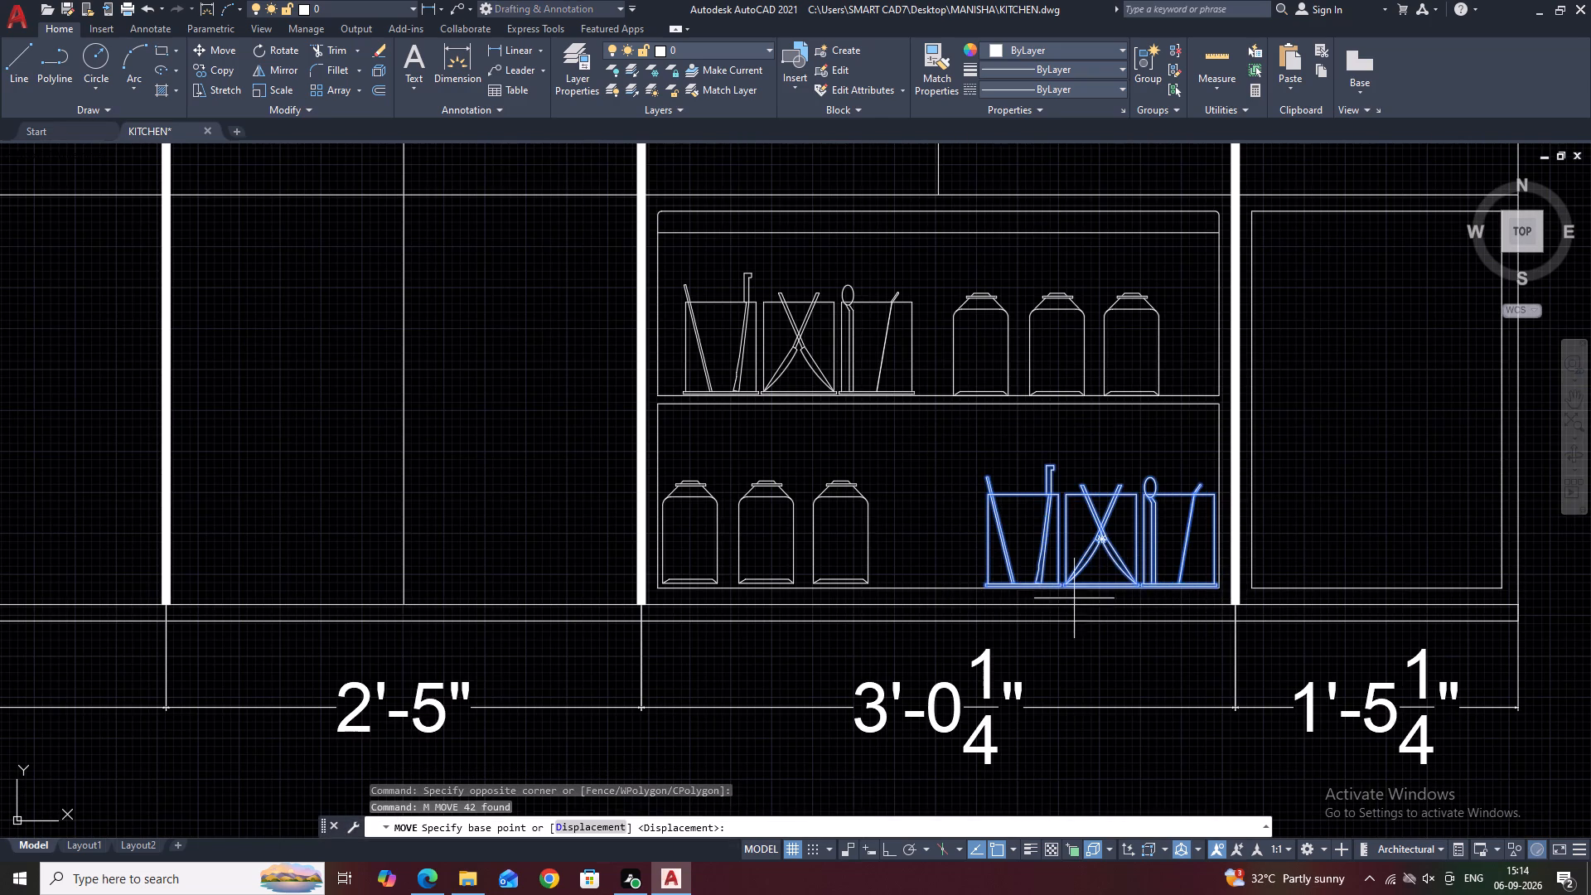
click(935, 549)
click(903, 549)
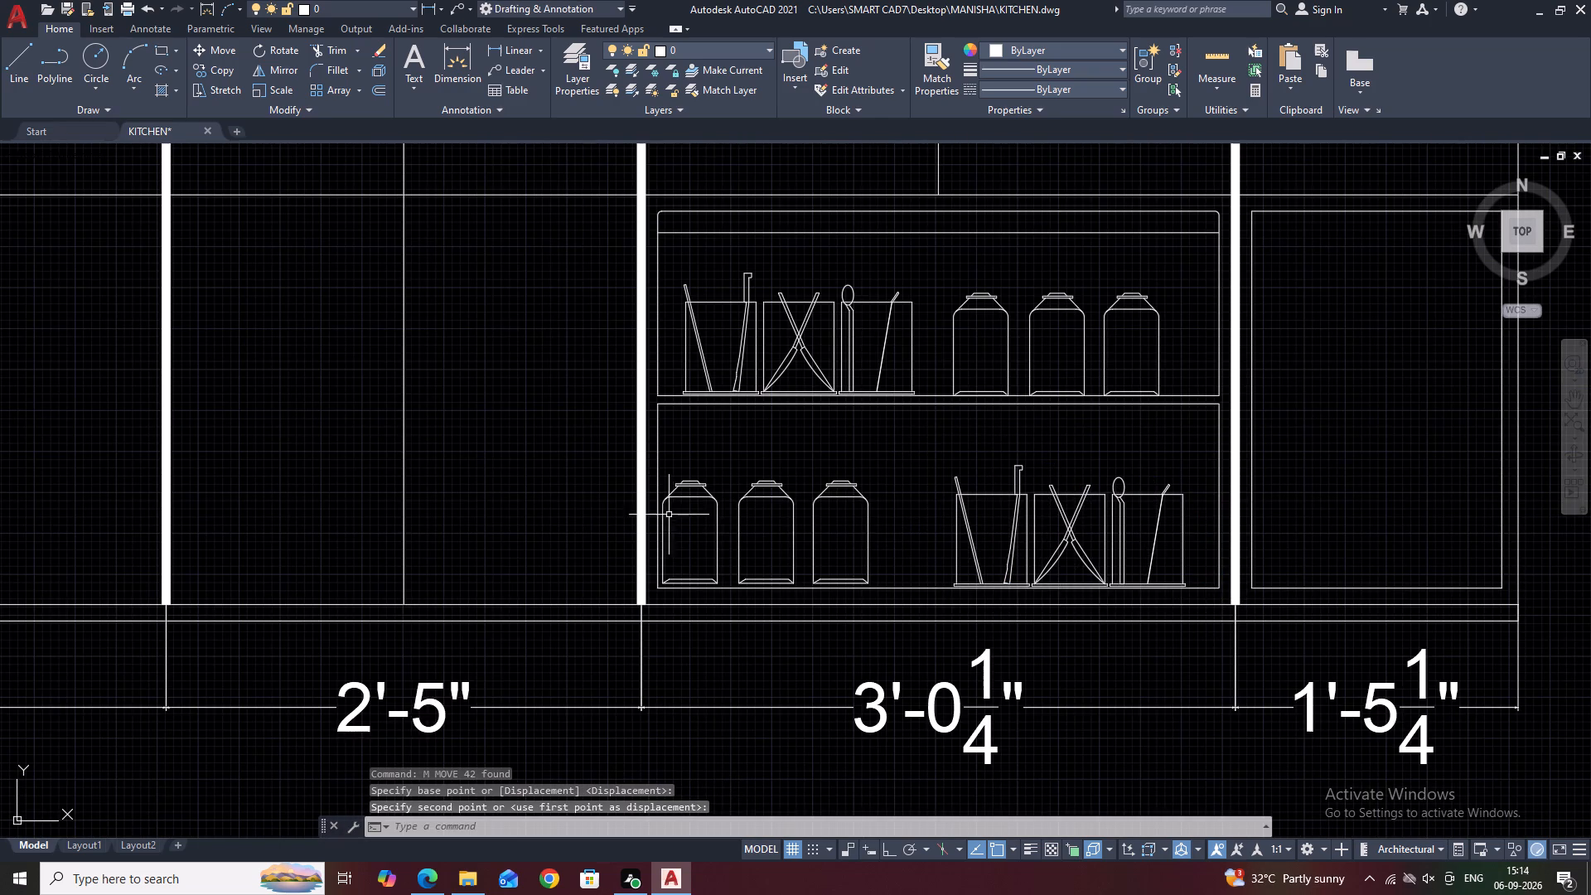
Move the three copied jars in the lower panel slightly right, away from the panel's left edge.
click(570, 431)
click(912, 613)
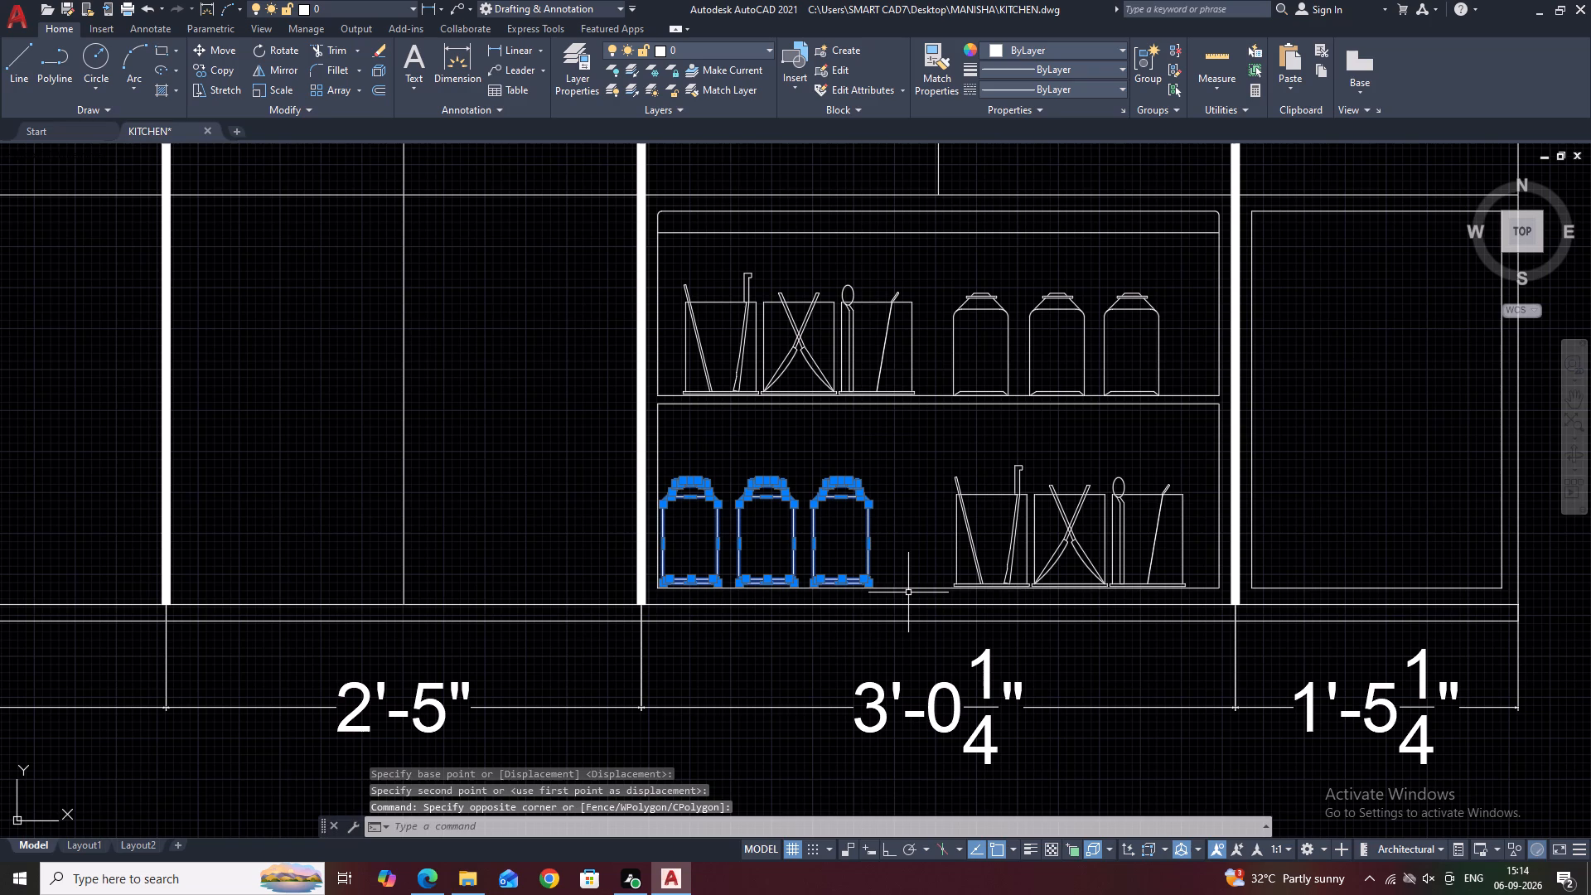
key(m)
key(space)
click(891, 558)
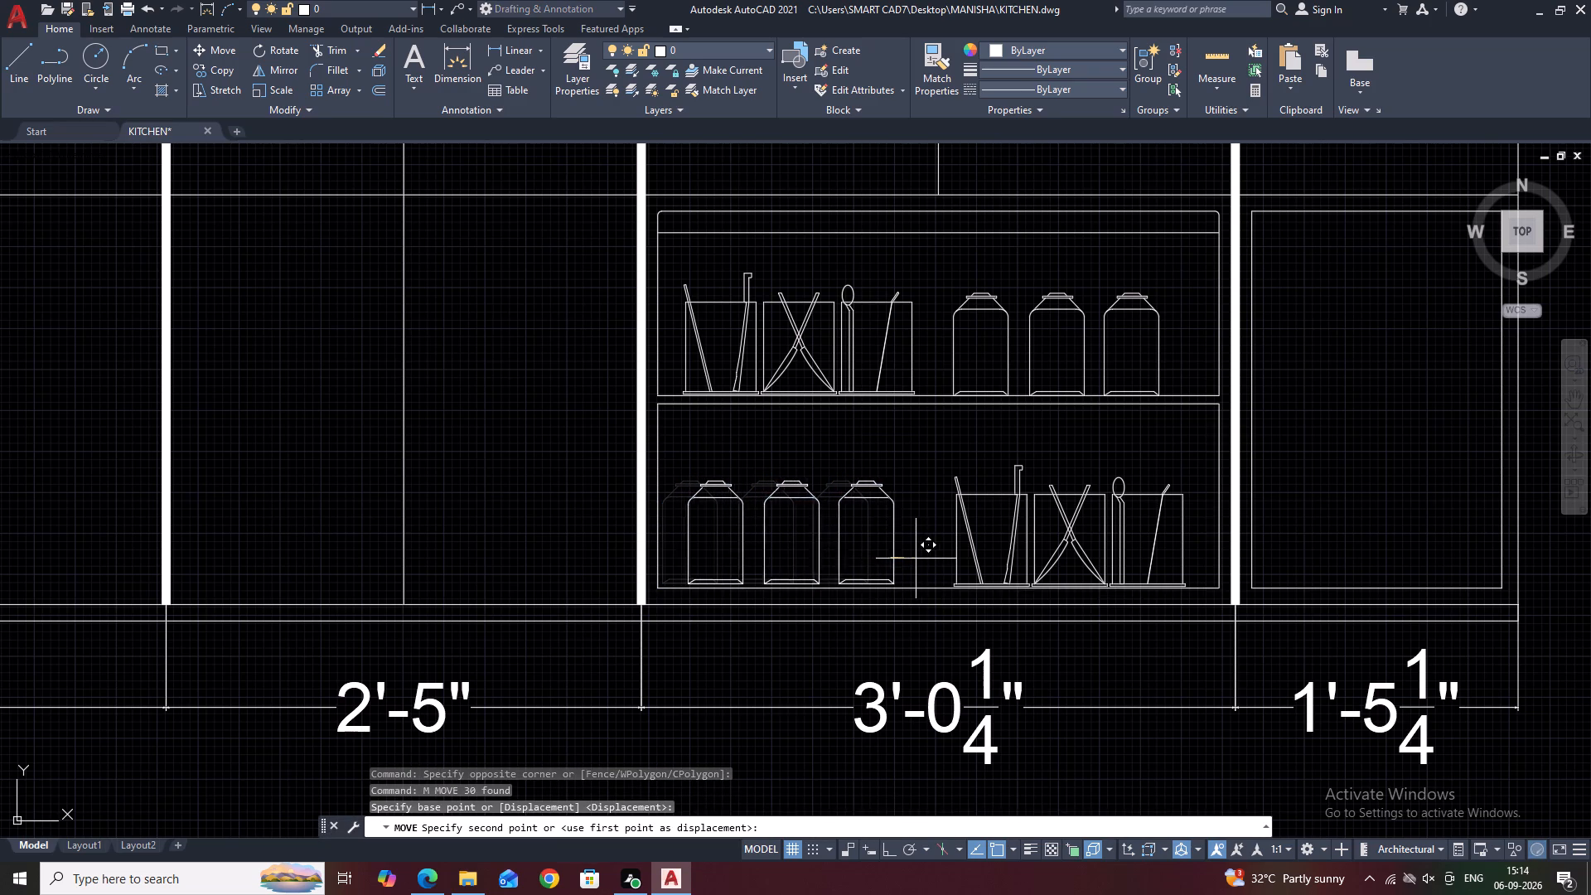
click(923, 559)
key(Escape)
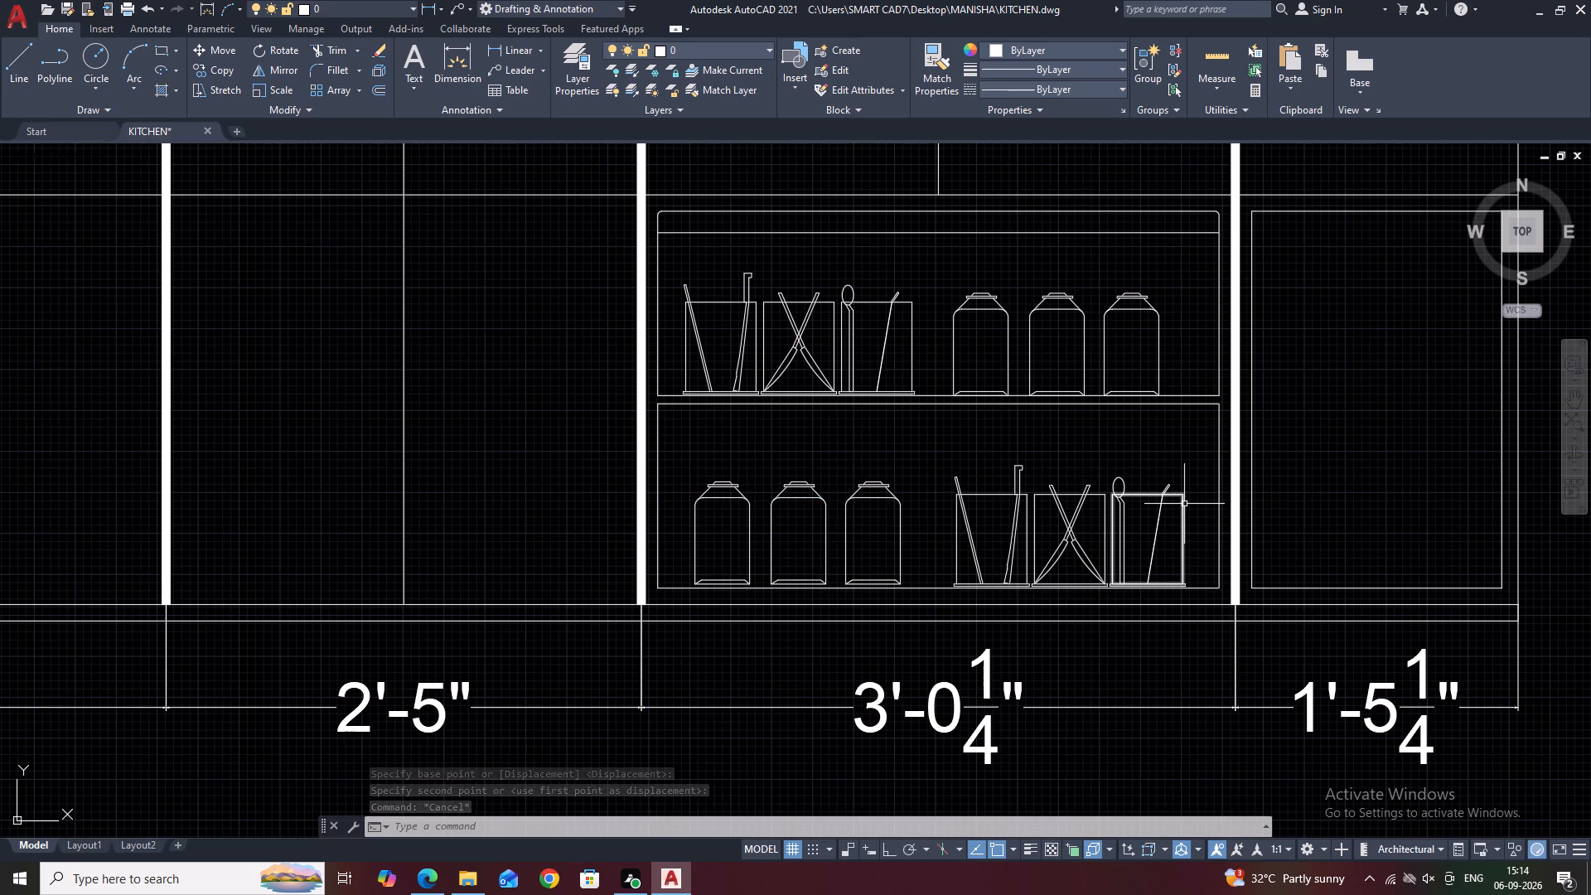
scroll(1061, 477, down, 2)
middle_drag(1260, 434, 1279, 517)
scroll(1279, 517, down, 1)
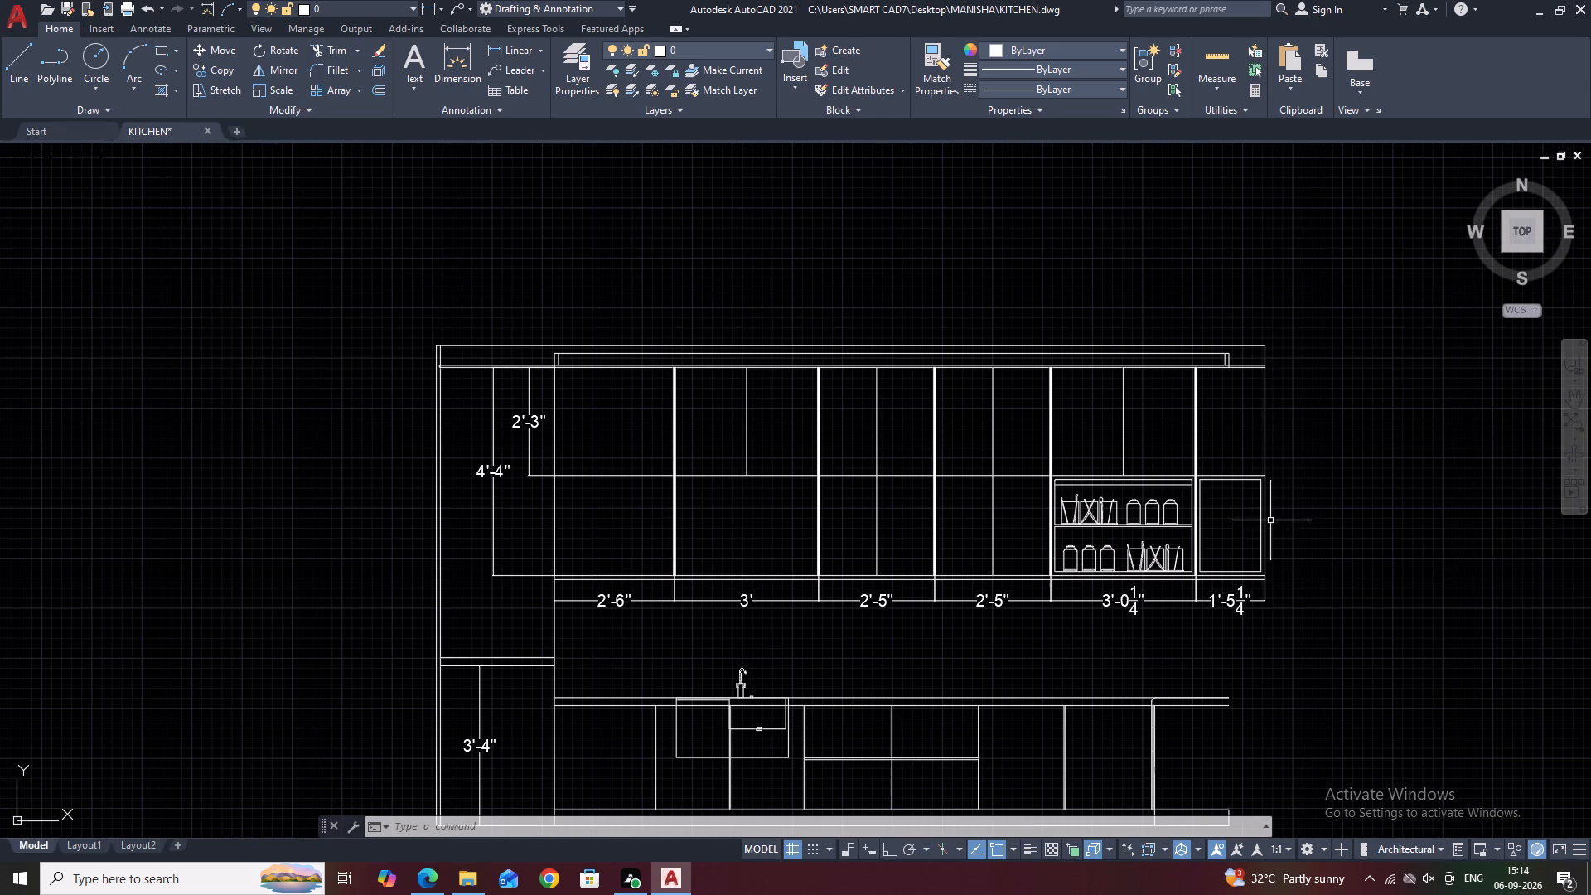
With Ortho on, draw a horizontal line from the 1'-5 1/4" unit's inner frame to its outer right edge, level with the neighbouring top rail line.
scroll(1227, 505, up, 2)
middle_drag(1289, 471, 1211, 403)
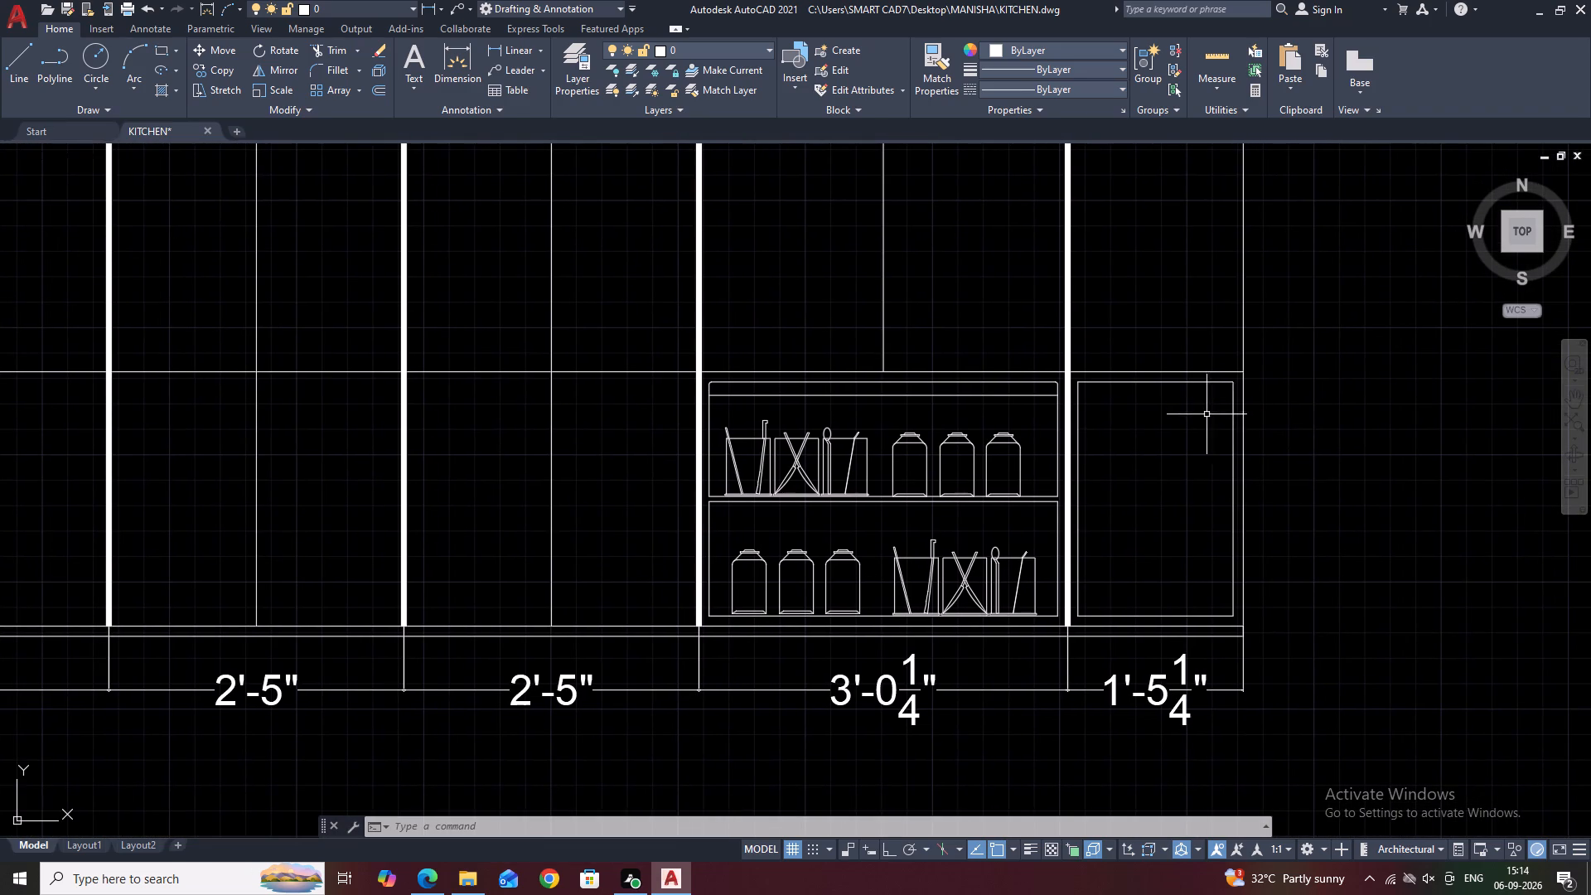
scroll(1037, 389, up, 3)
click(1072, 414)
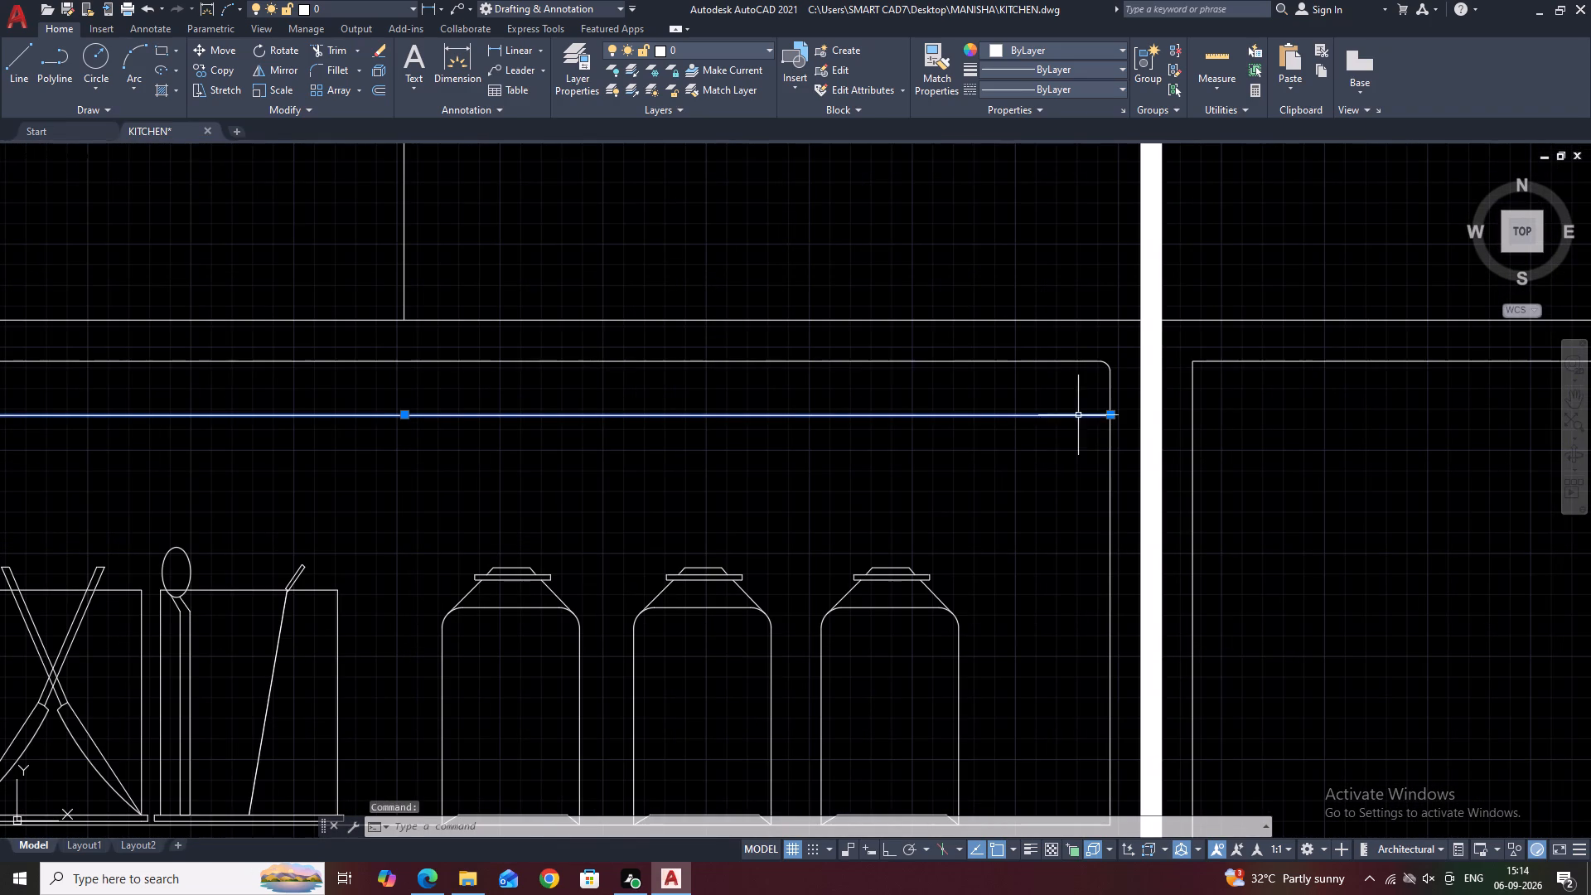
middle_drag(1079, 400, 1044, 403)
key(Escape)
key(l)
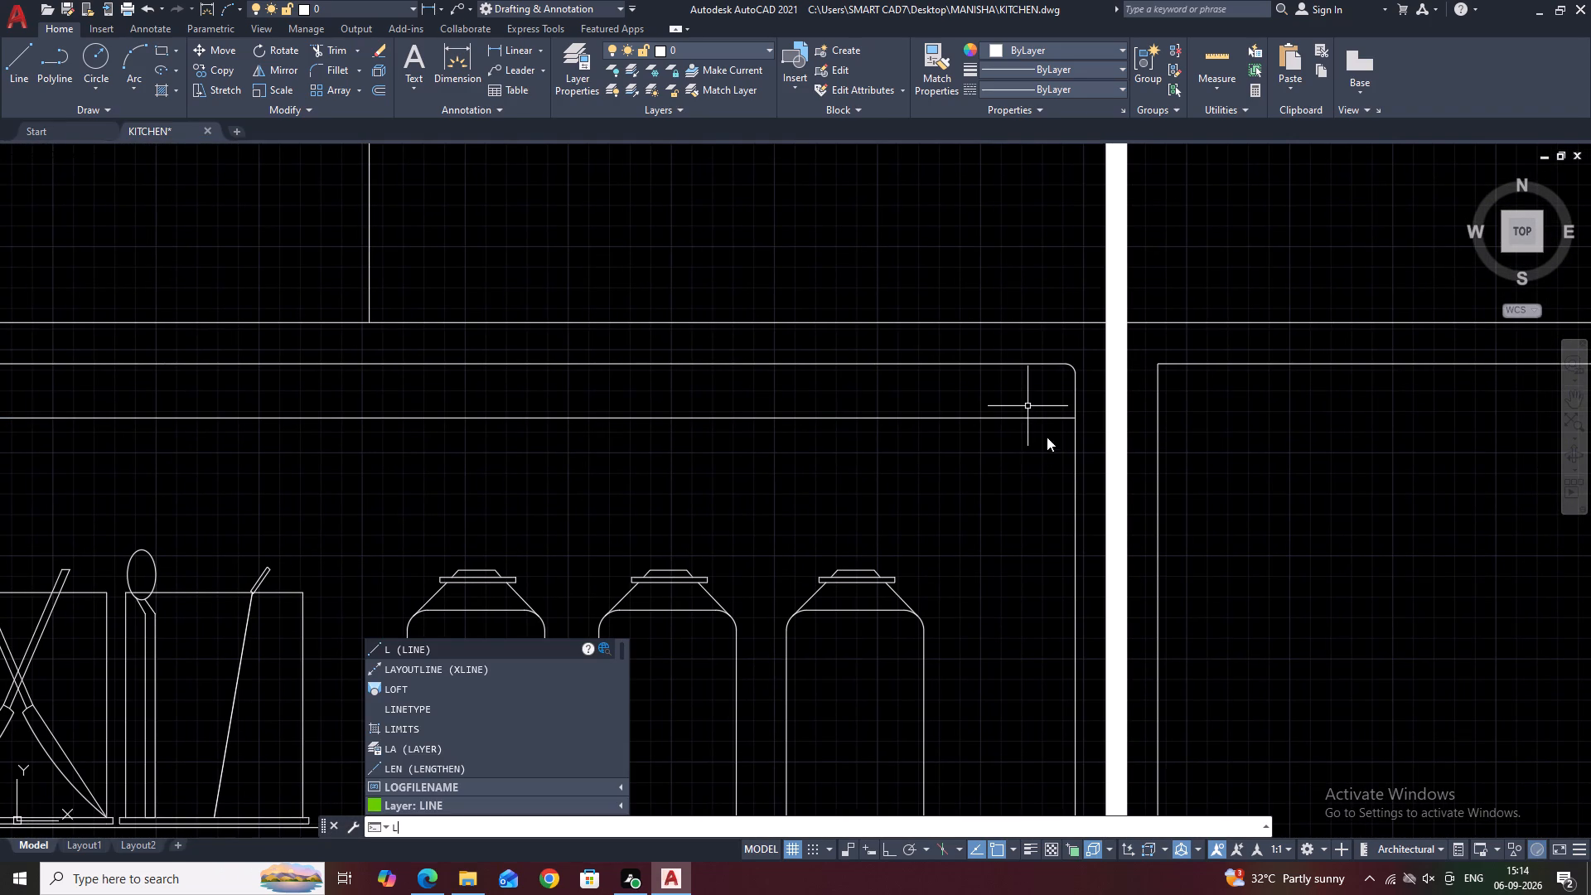
key(space)
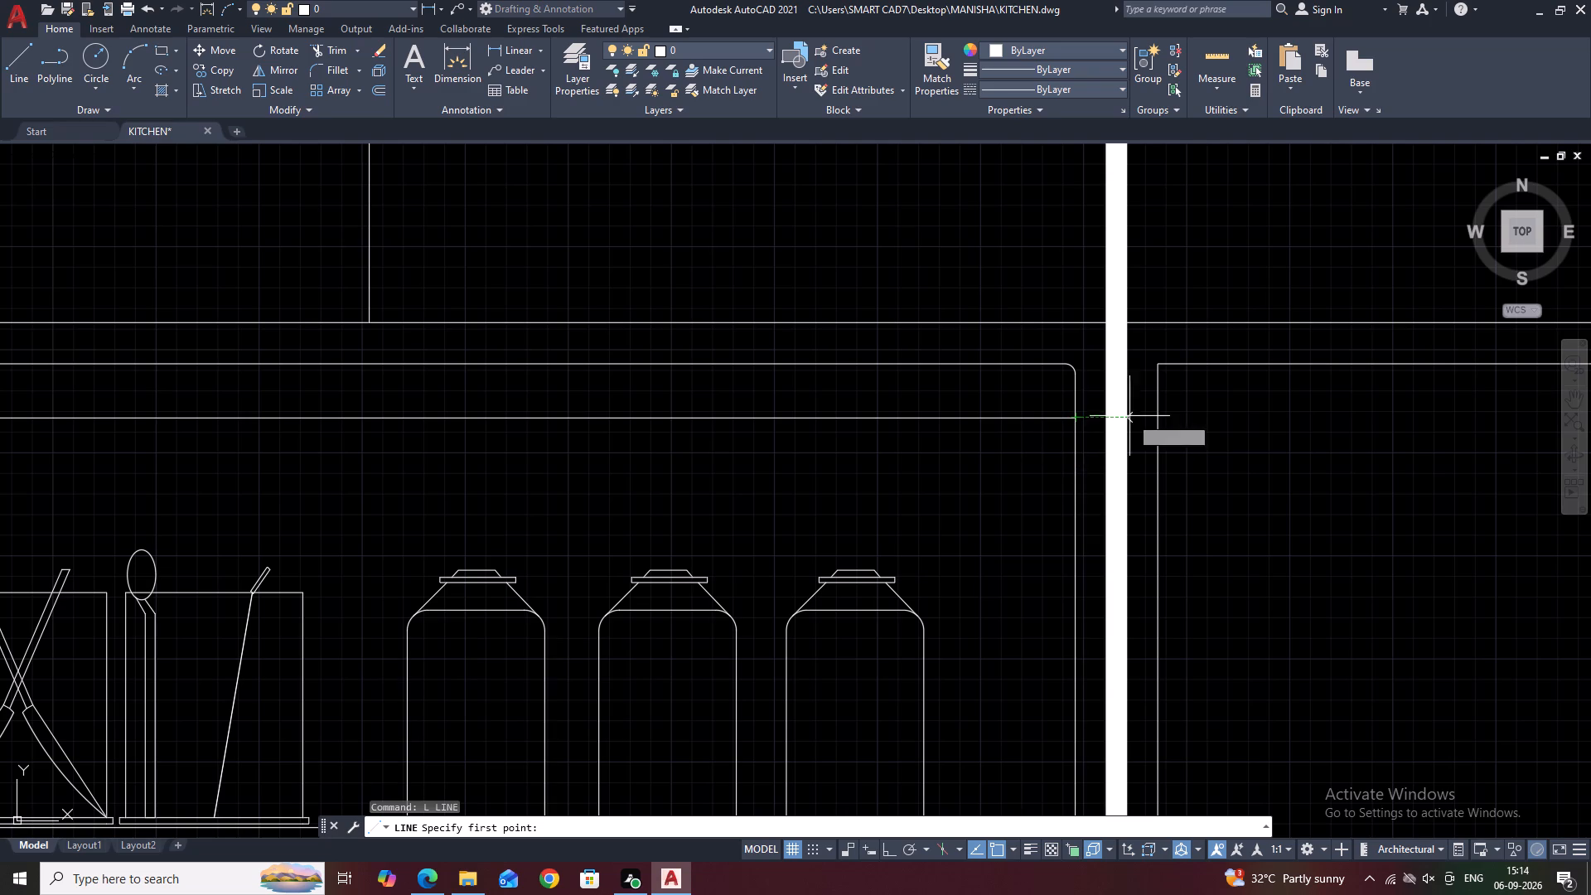
click(1158, 414)
scroll(1005, 404, down, 2)
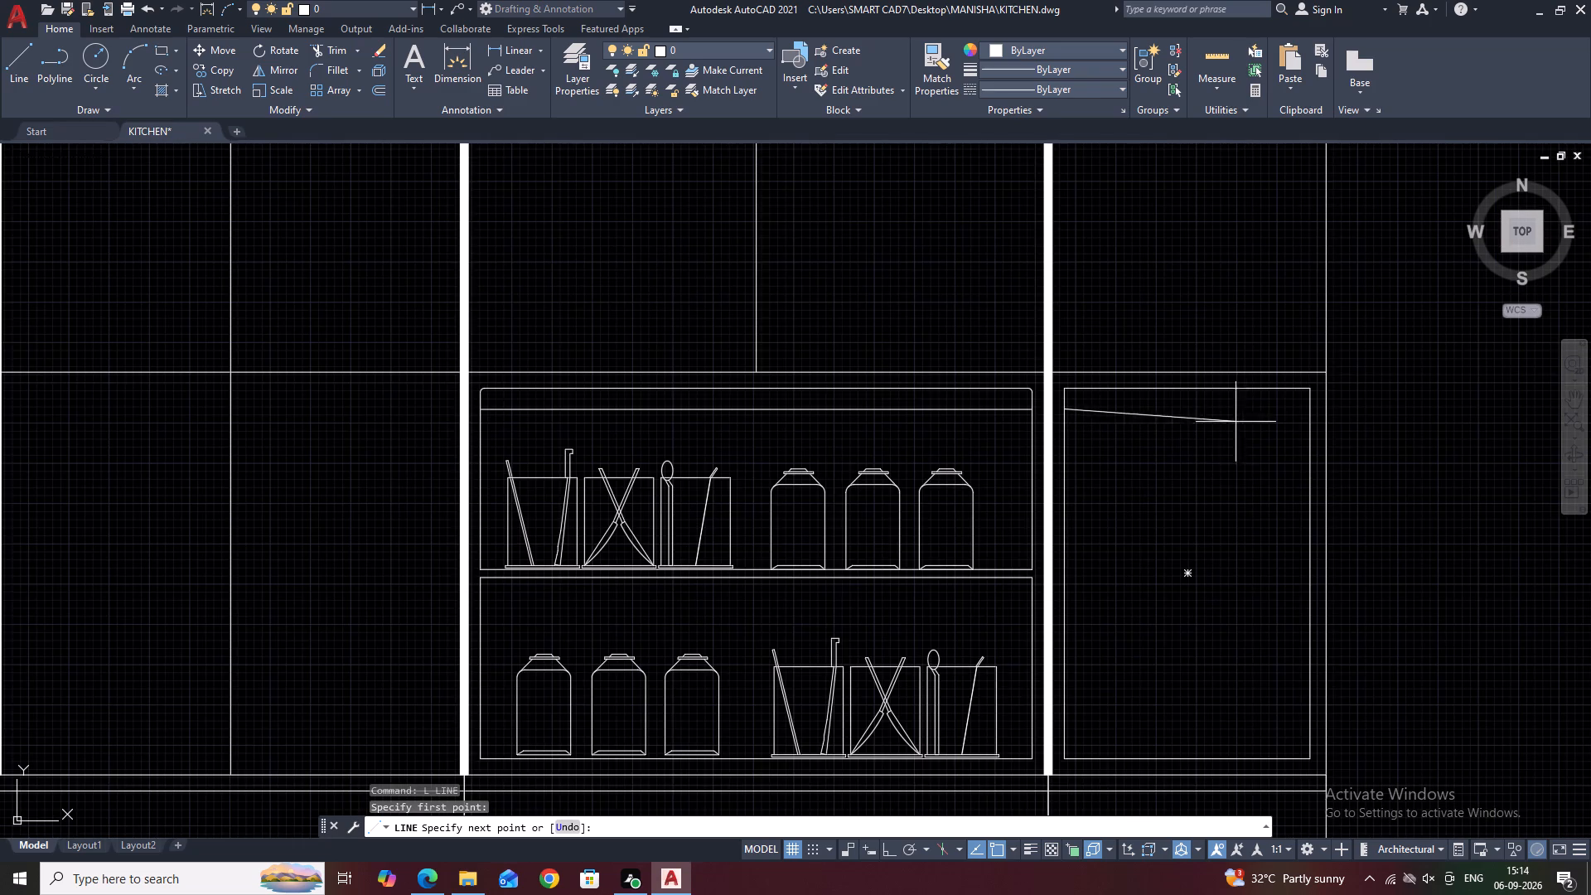
key(F8)
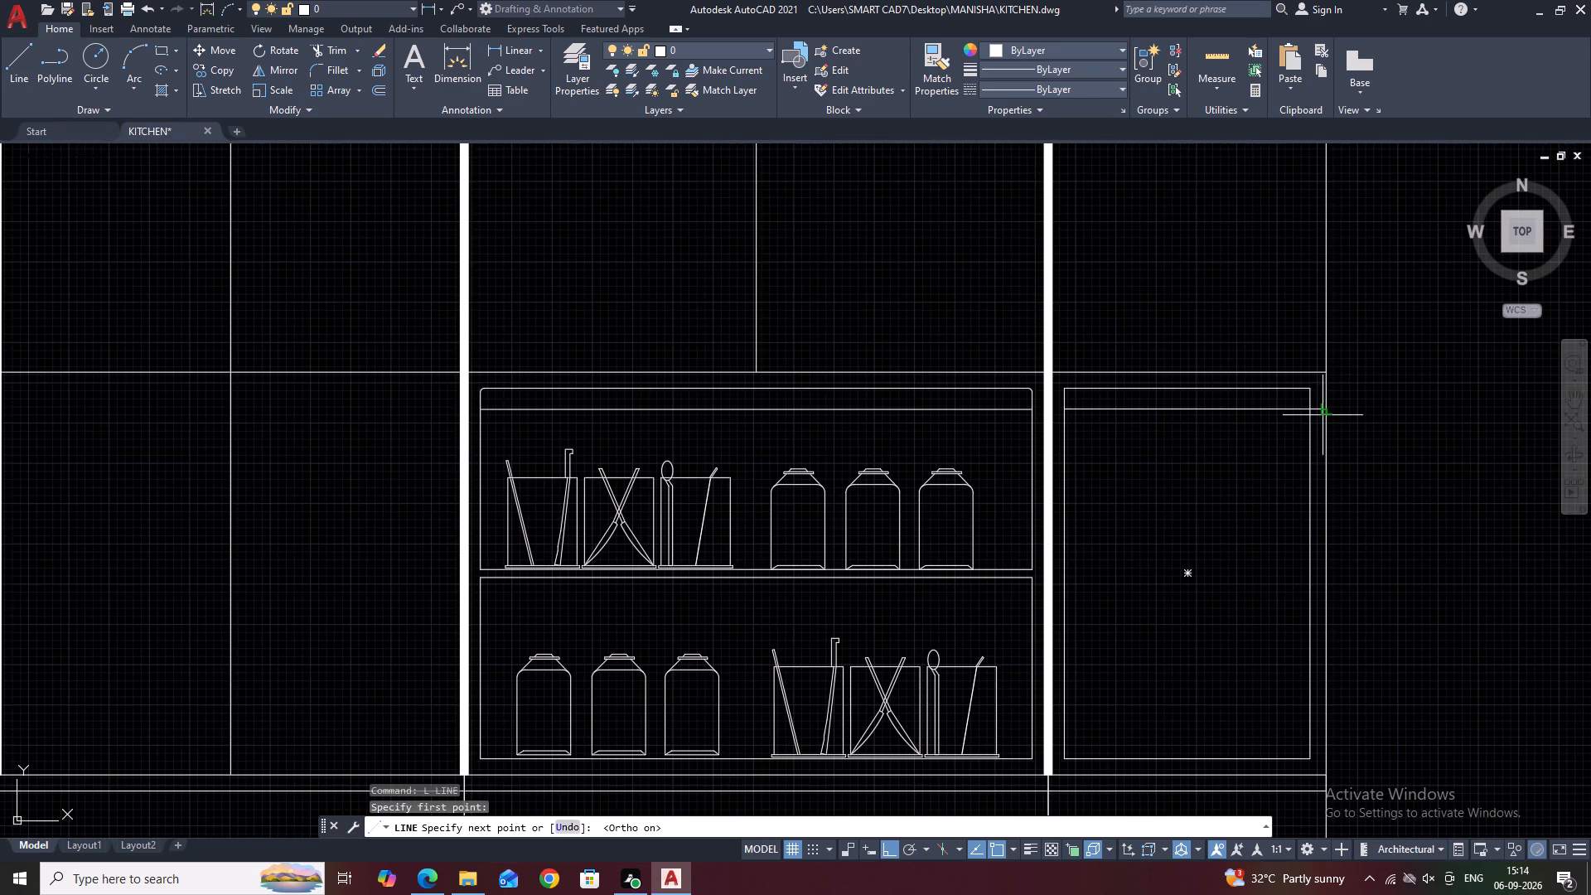
click(1325, 411)
key(space)
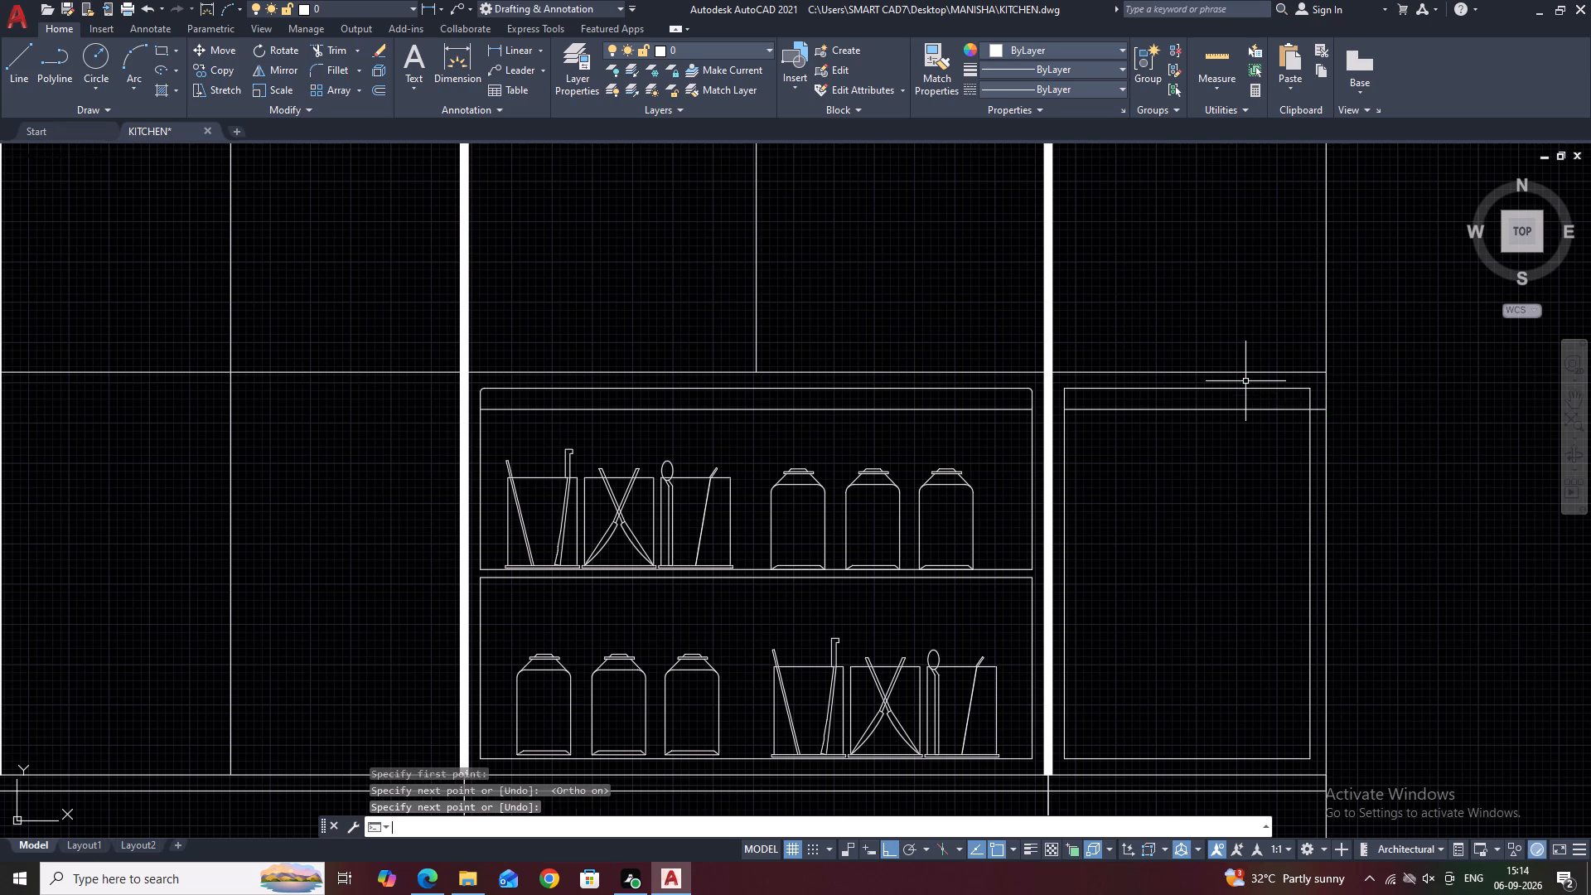
Draw two horizontal shelf lines across the 1'-5 1/4" unit's inner frame, level with the neighbouring upper panel's bottom edge and lower panel's top edge.
middle_drag(1247, 405, 1219, 301)
key(space)
scroll(997, 469, up, 2)
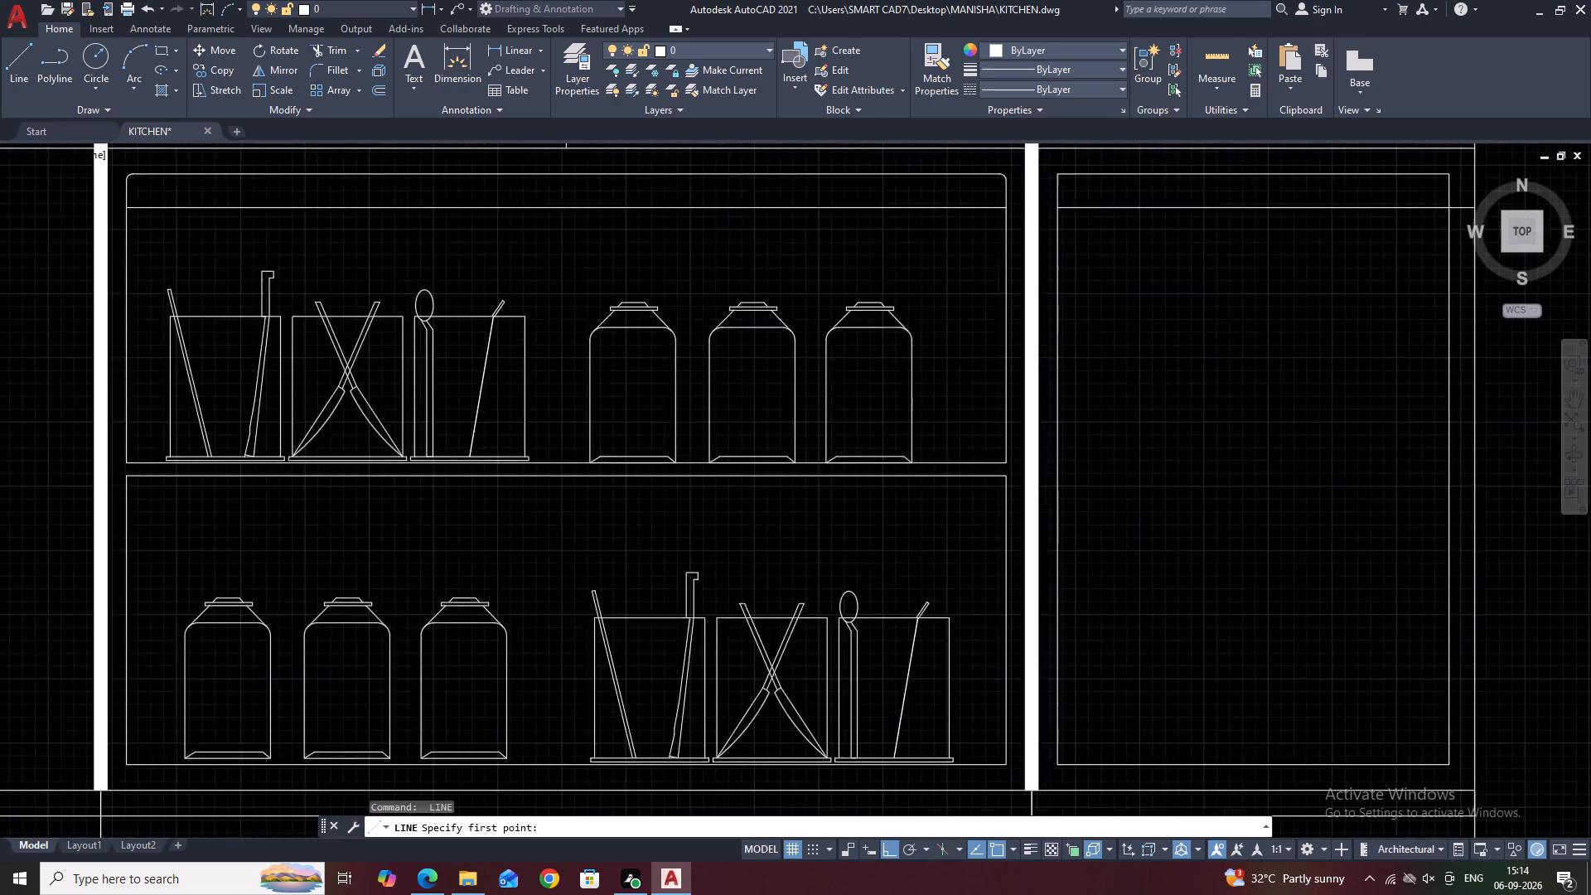
click(1089, 461)
scroll(1097, 460, down, 2)
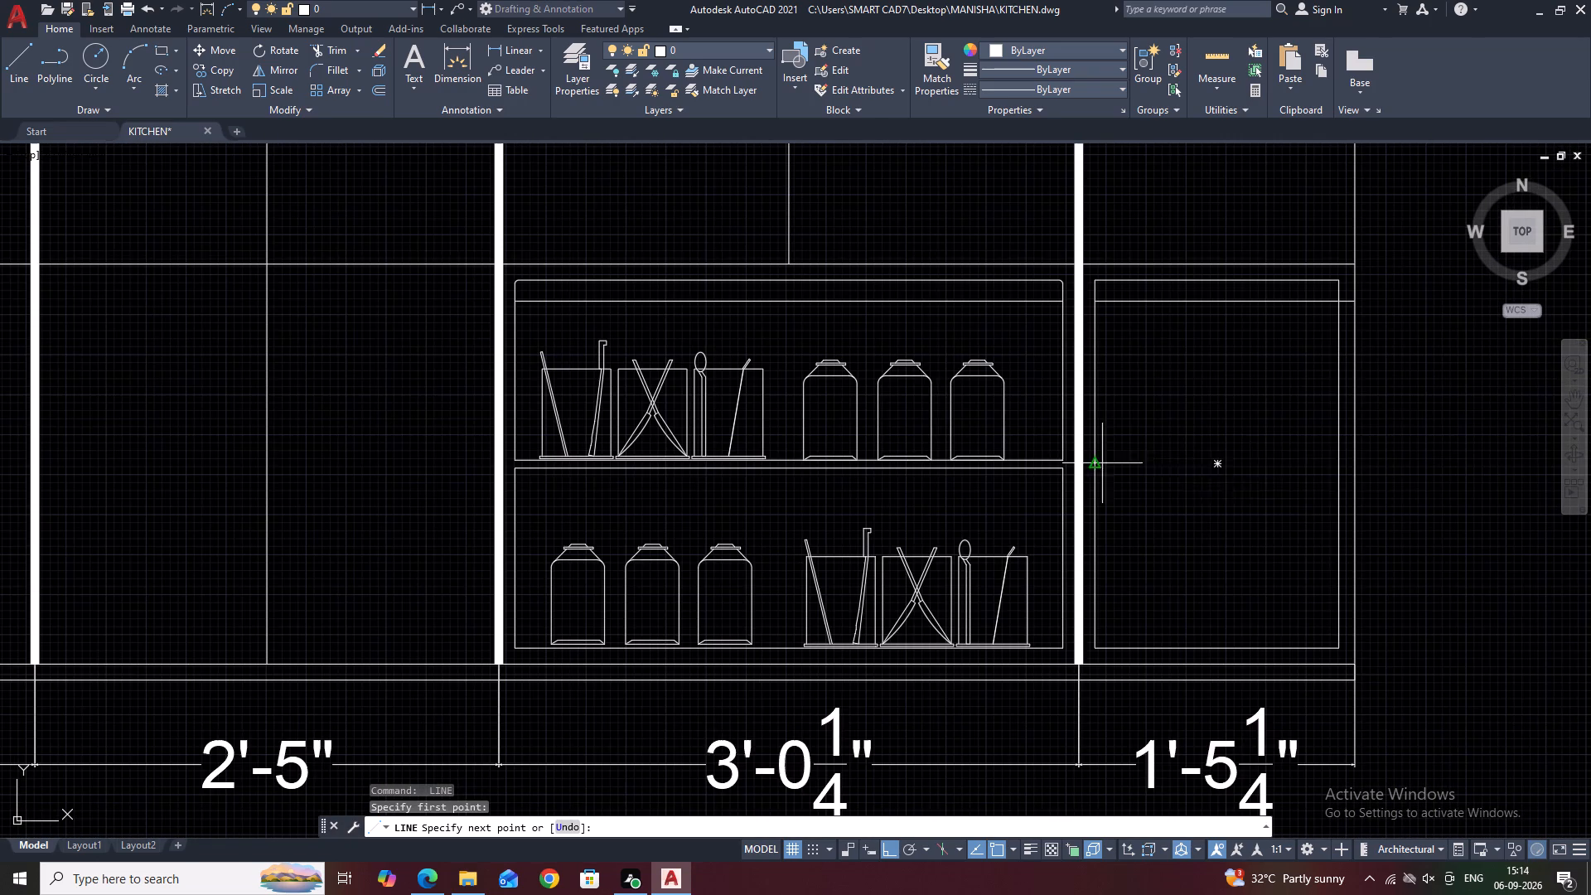
click(1337, 463)
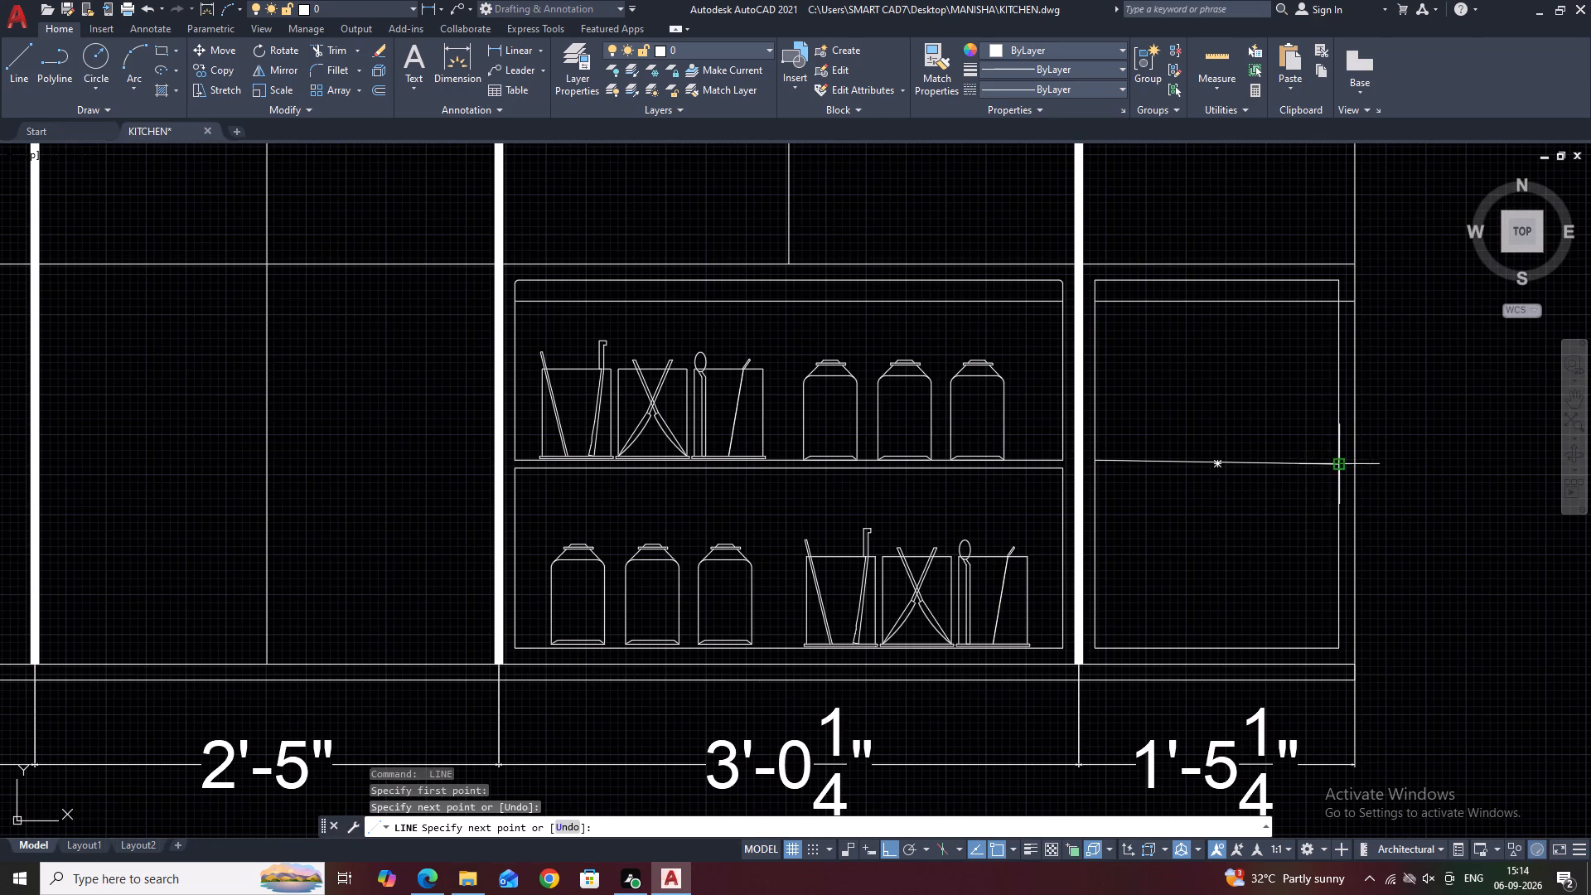
key(ctrl+z)
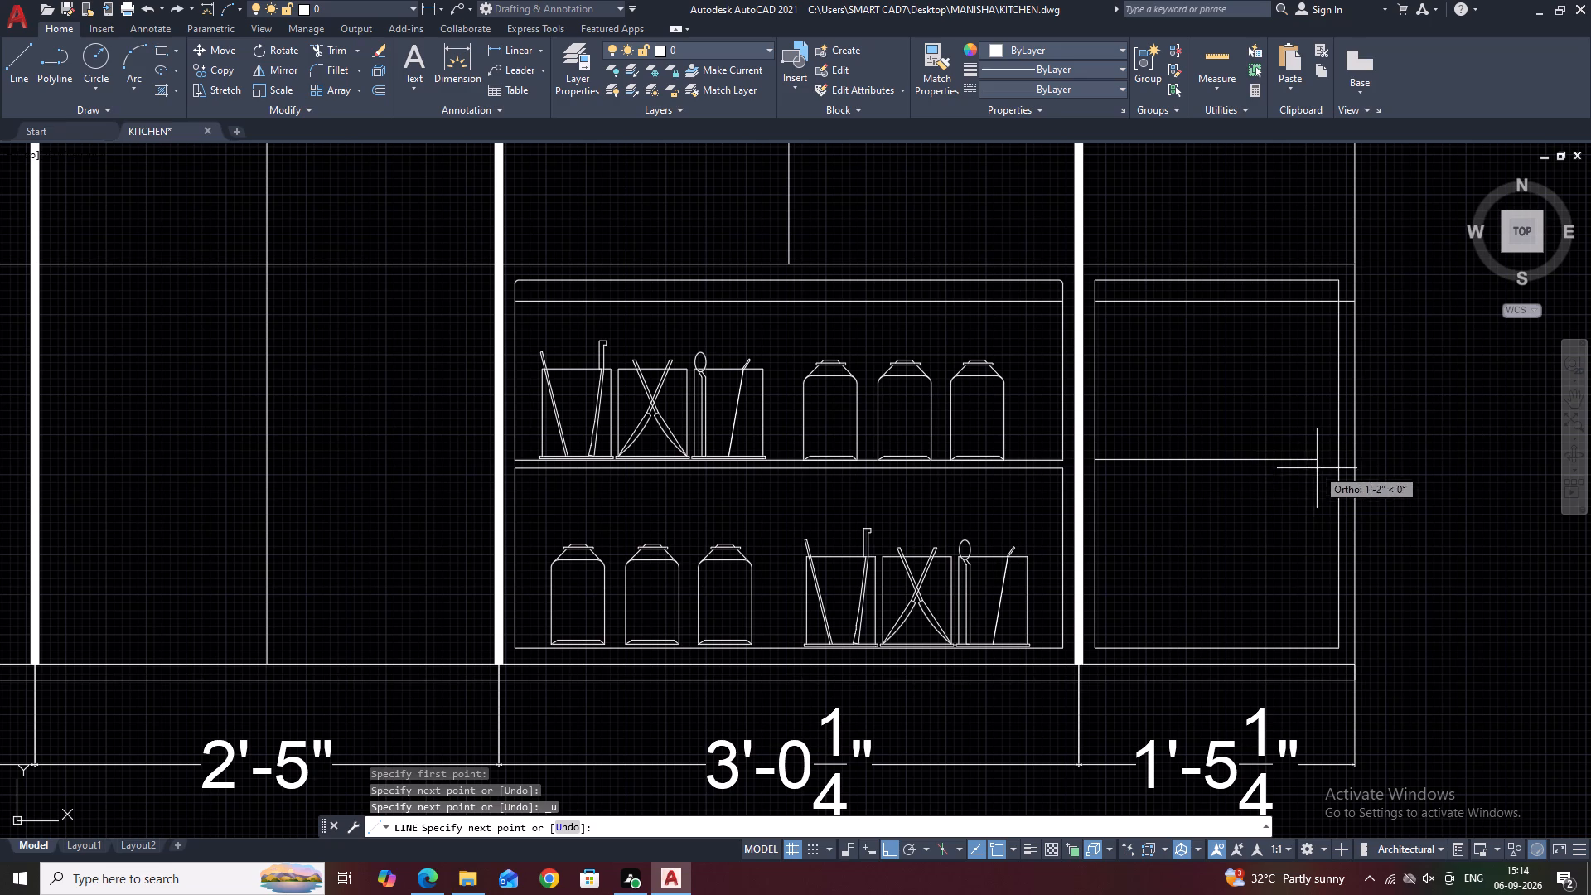
click(1339, 458)
key(space)
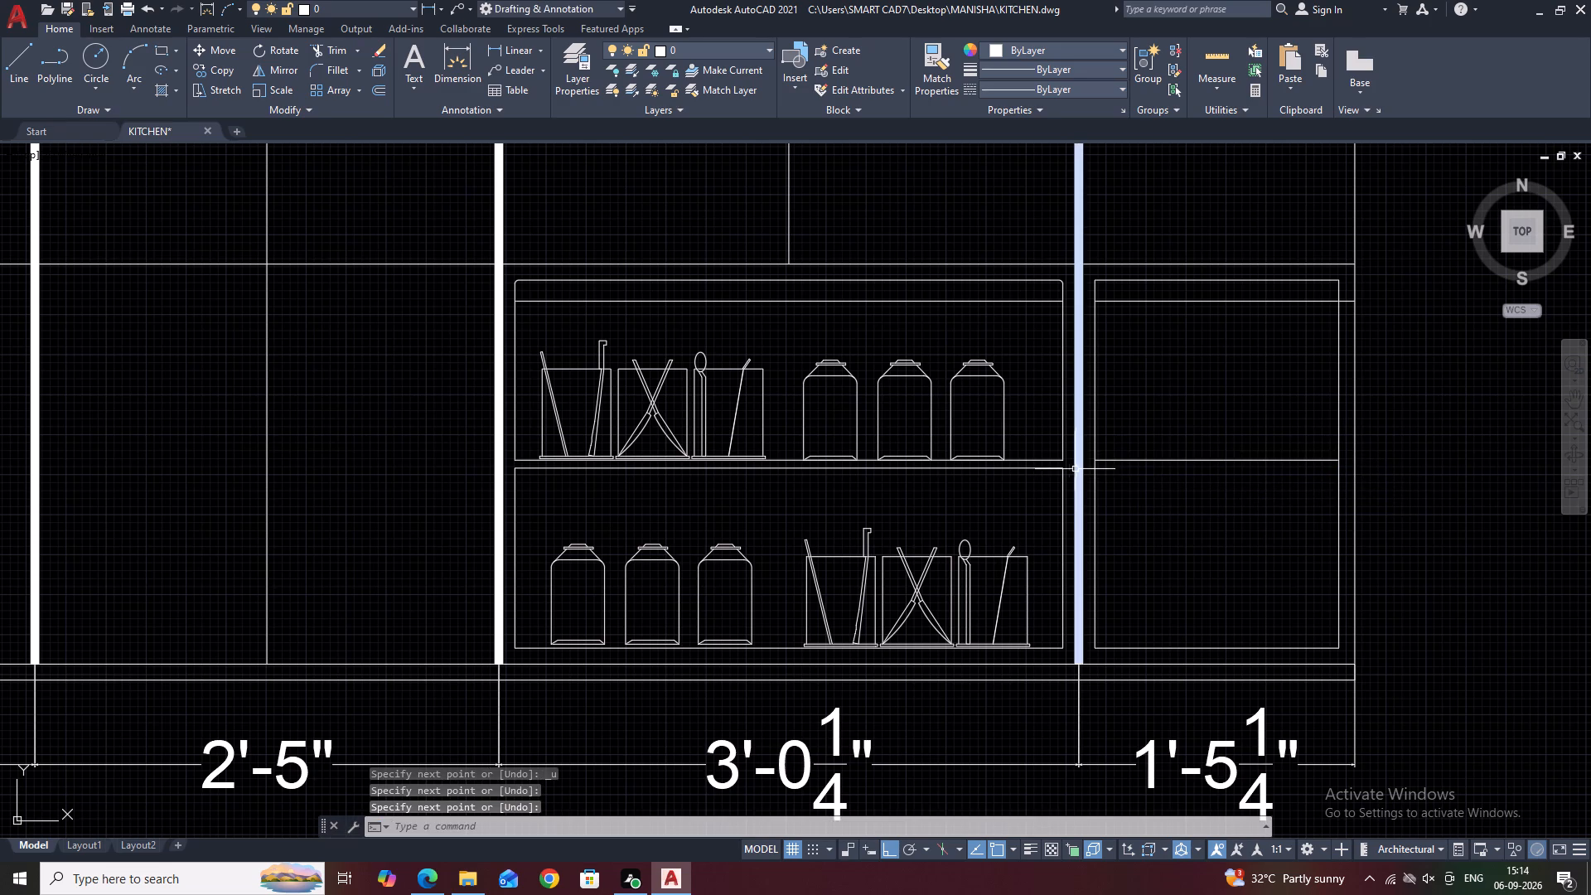
key(space)
click(1100, 467)
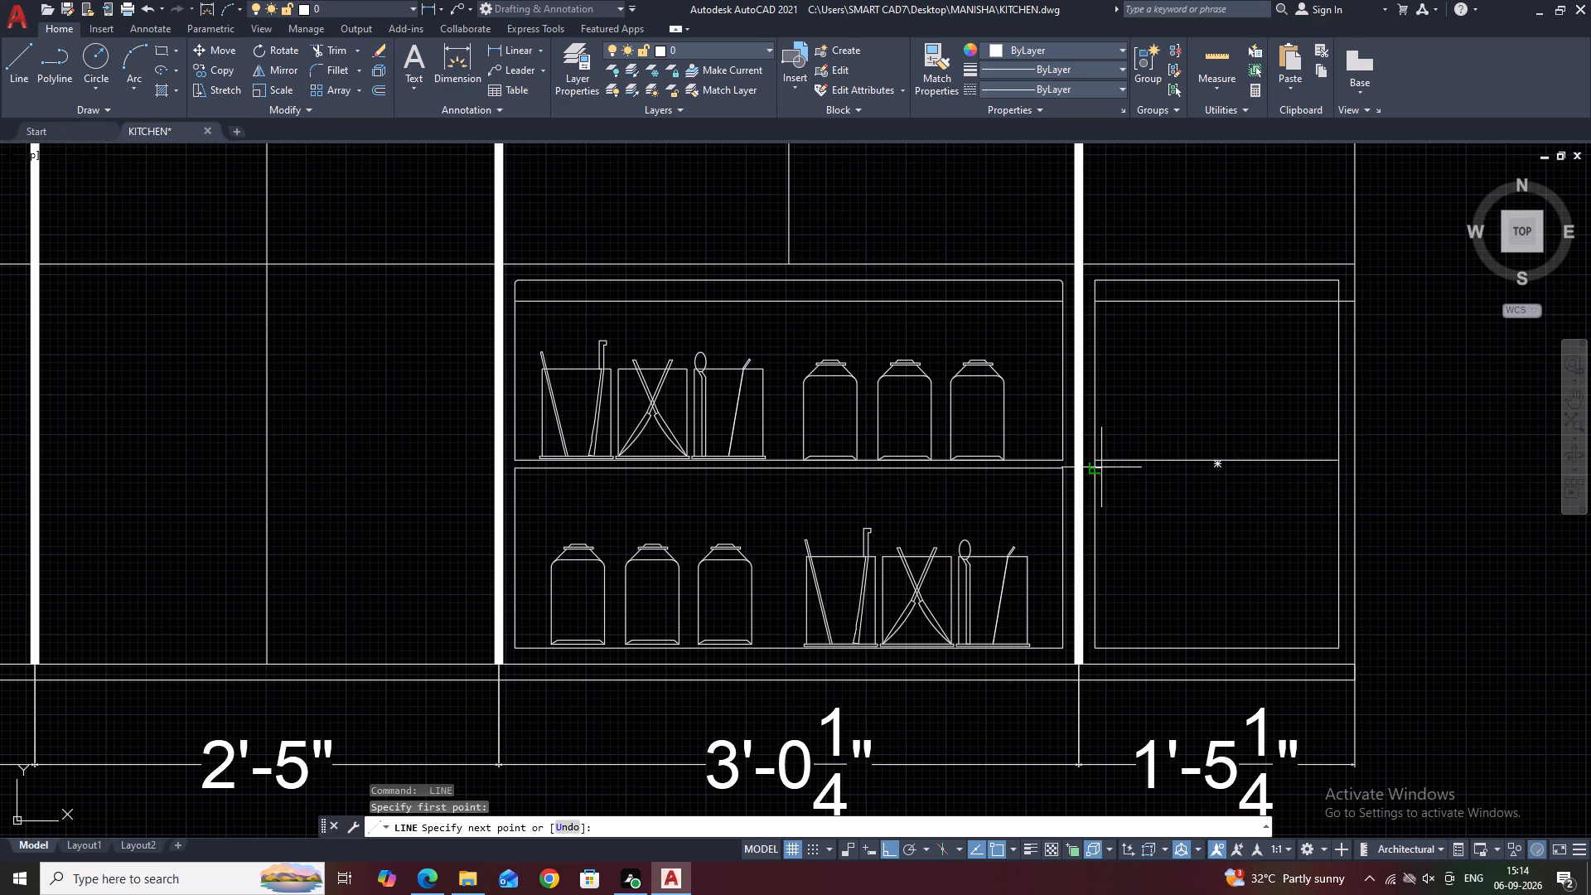
click(1341, 467)
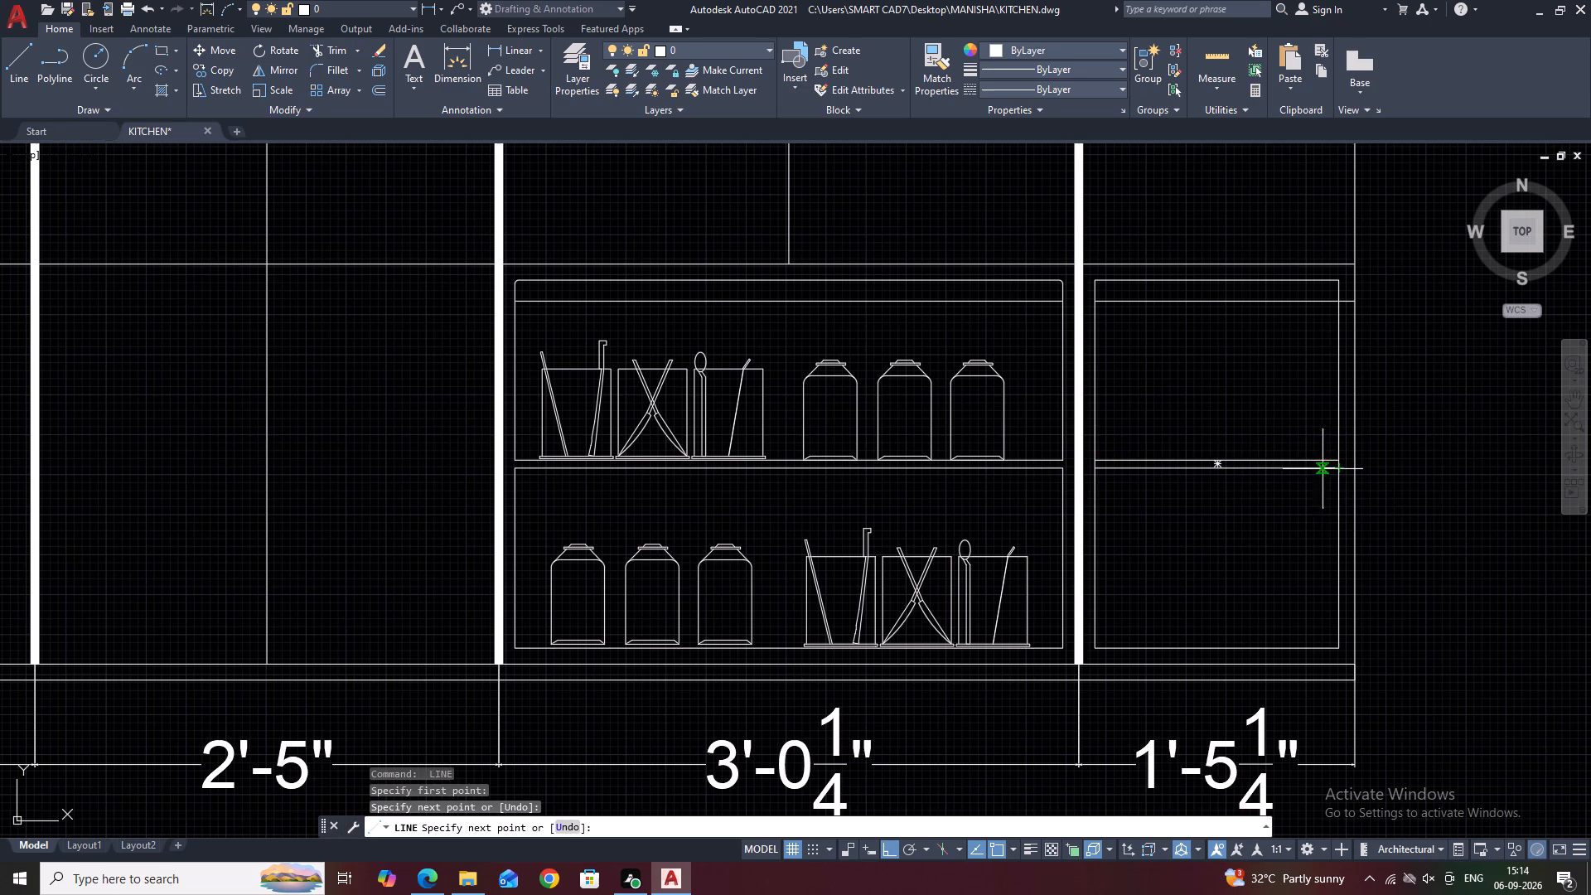
key(Escape)
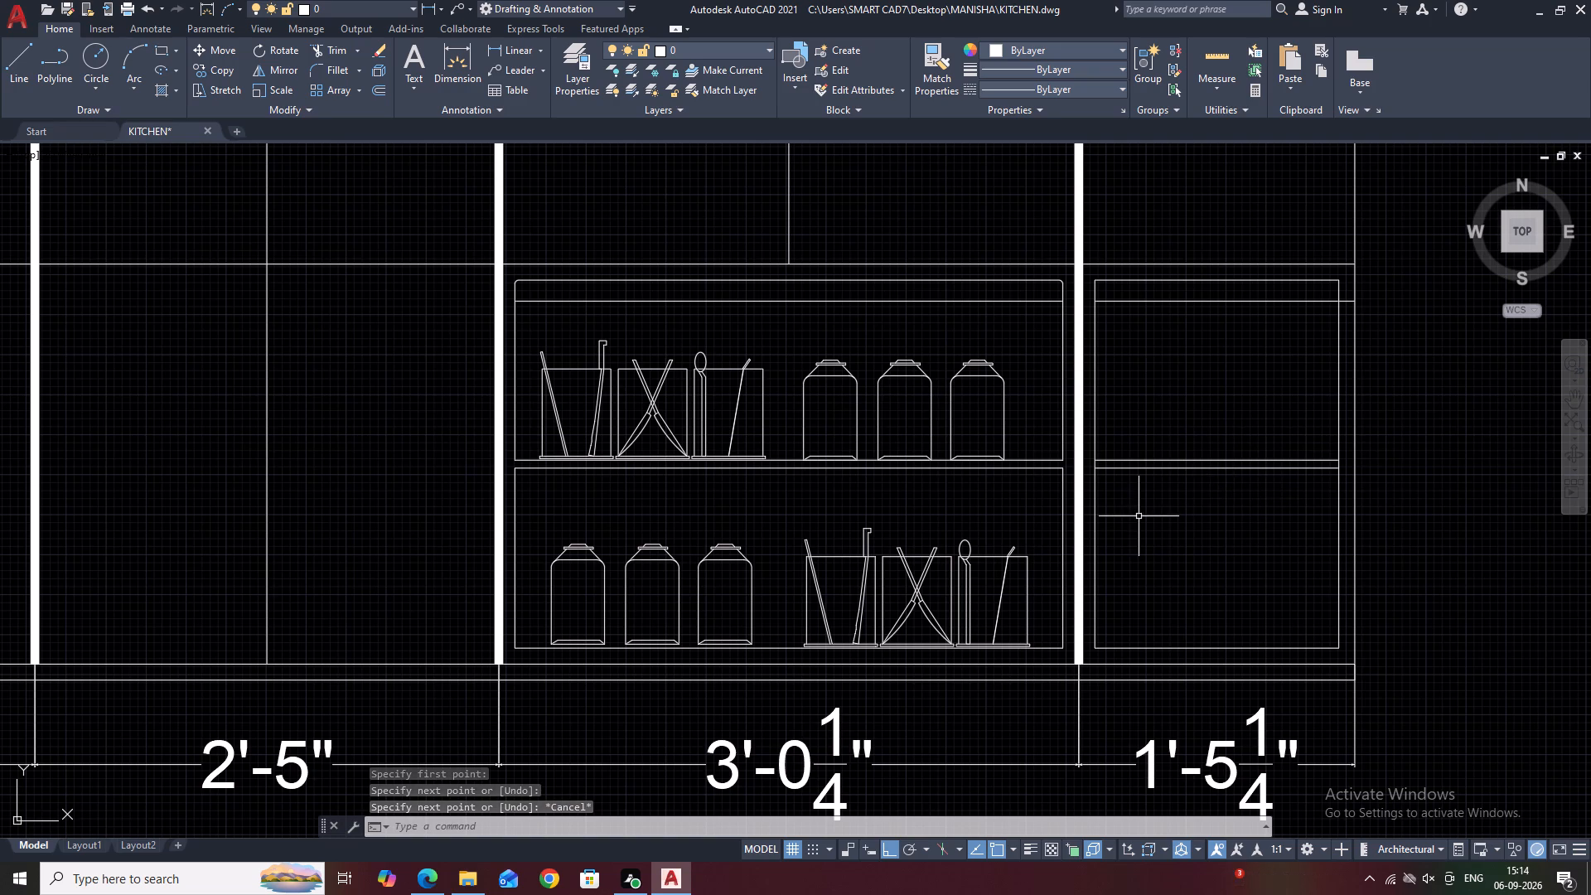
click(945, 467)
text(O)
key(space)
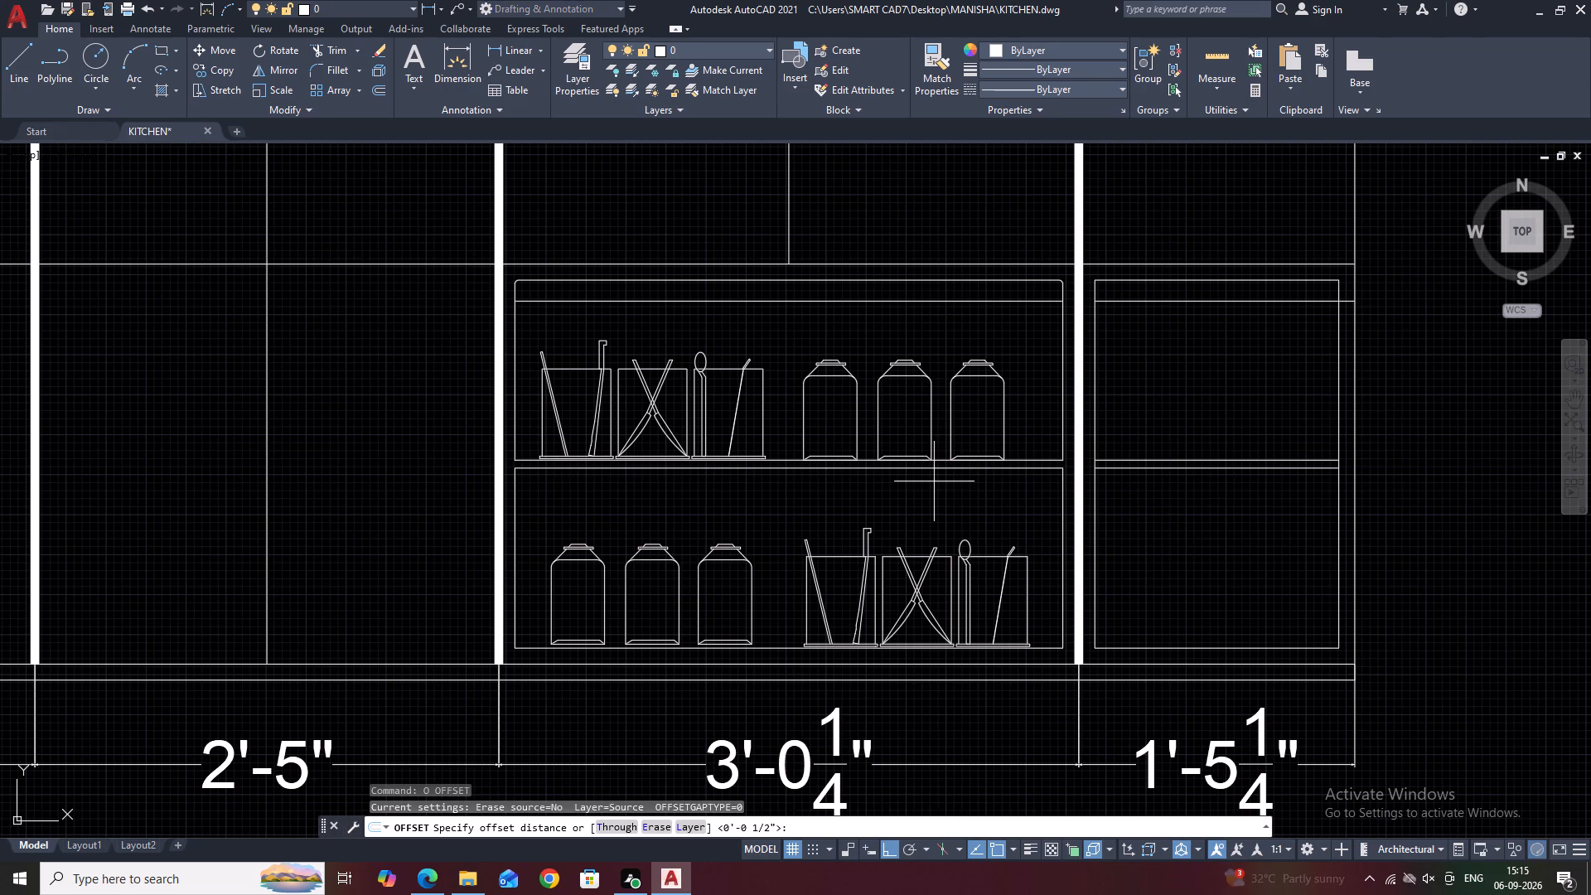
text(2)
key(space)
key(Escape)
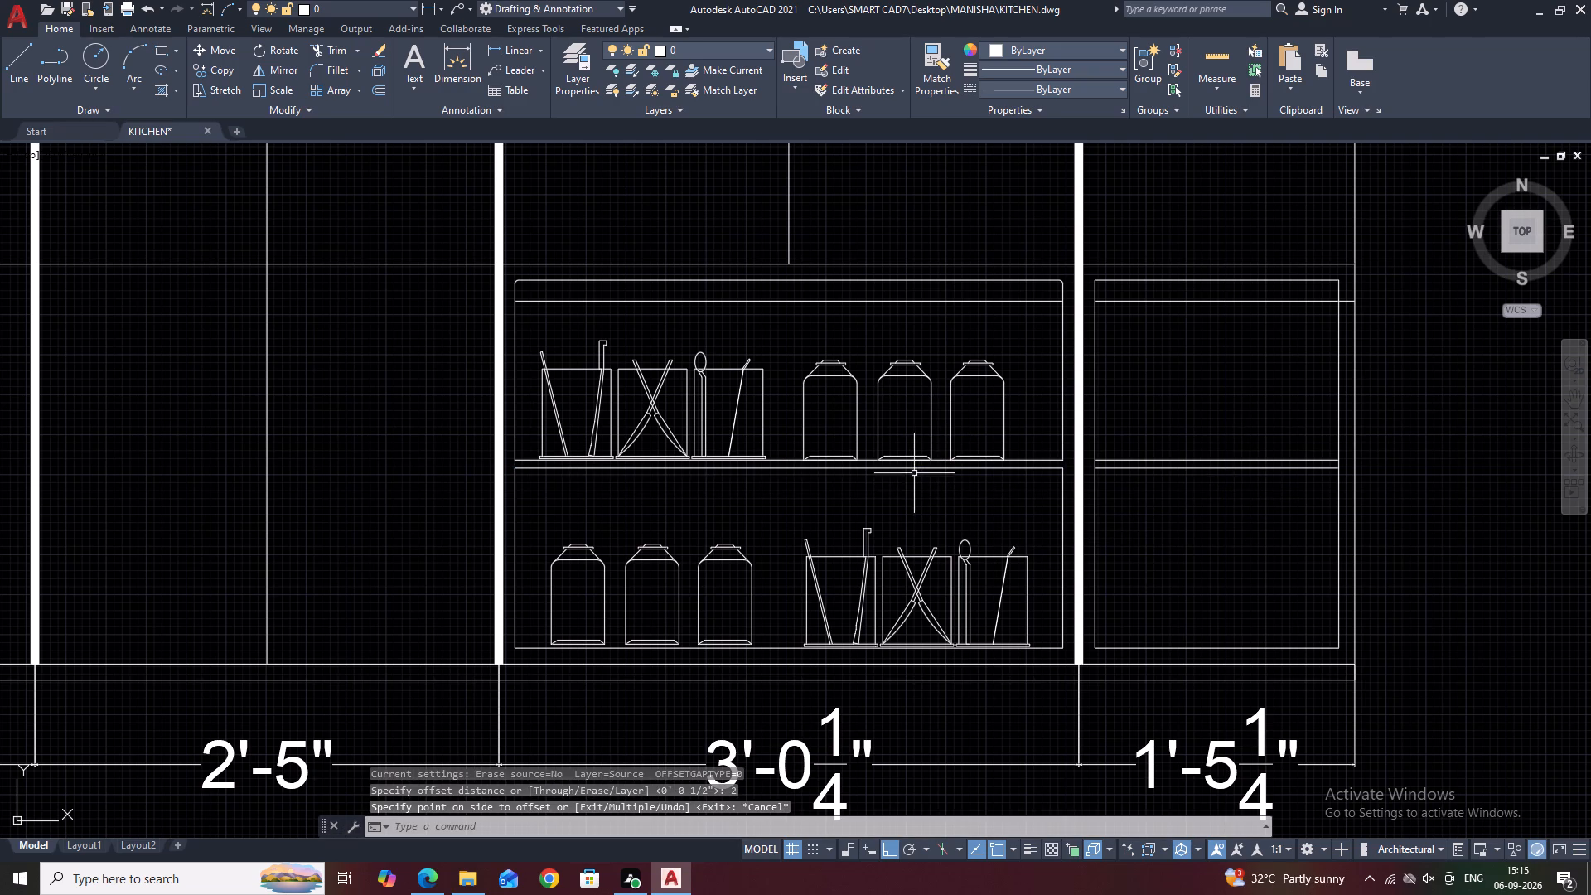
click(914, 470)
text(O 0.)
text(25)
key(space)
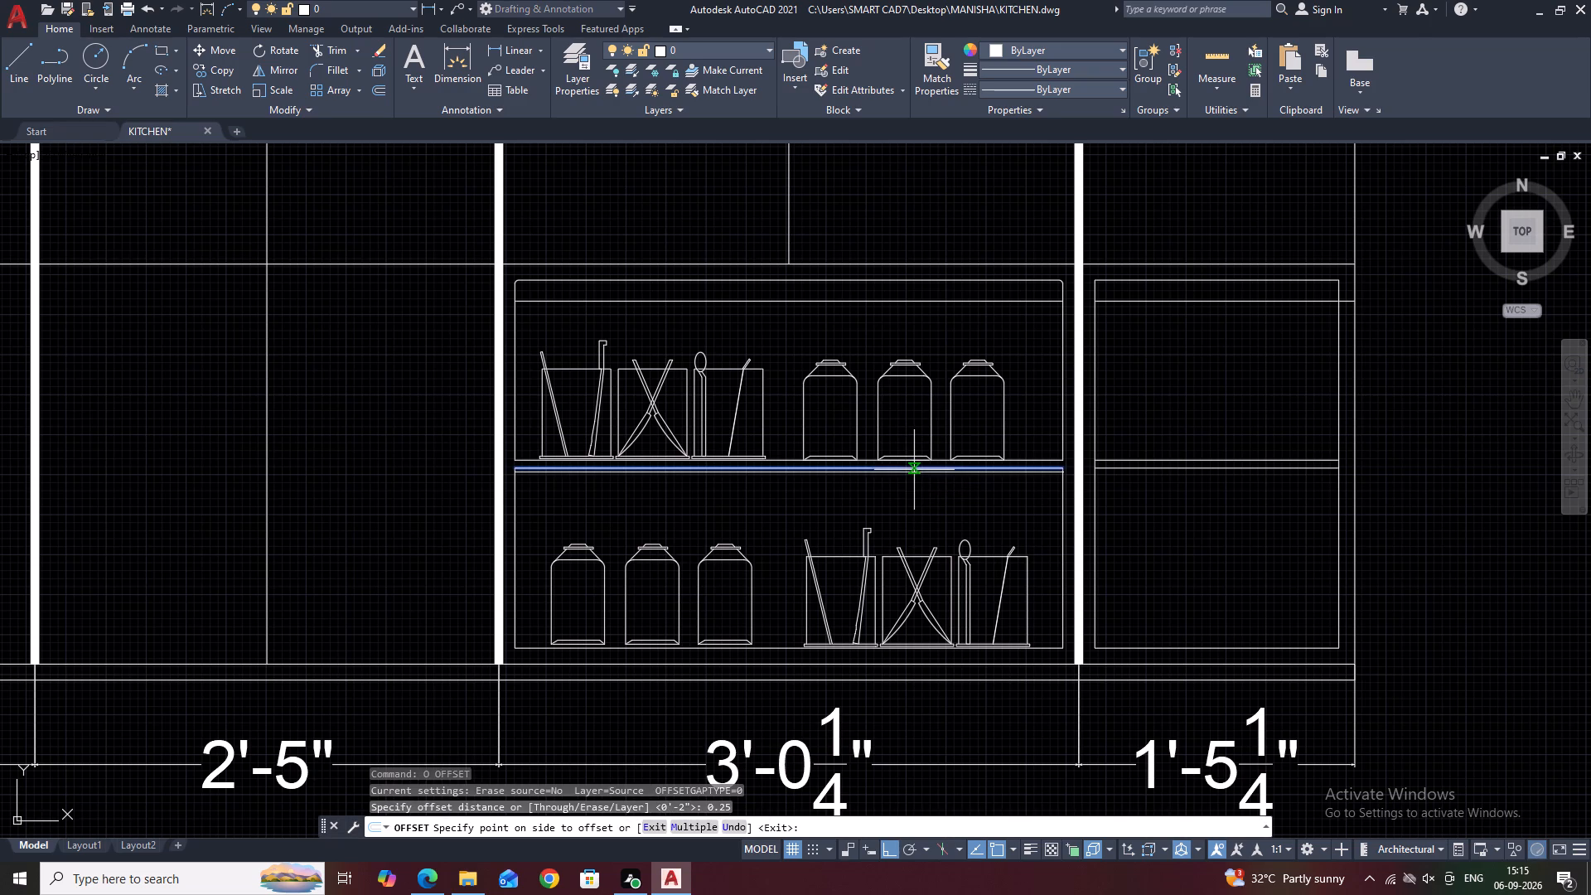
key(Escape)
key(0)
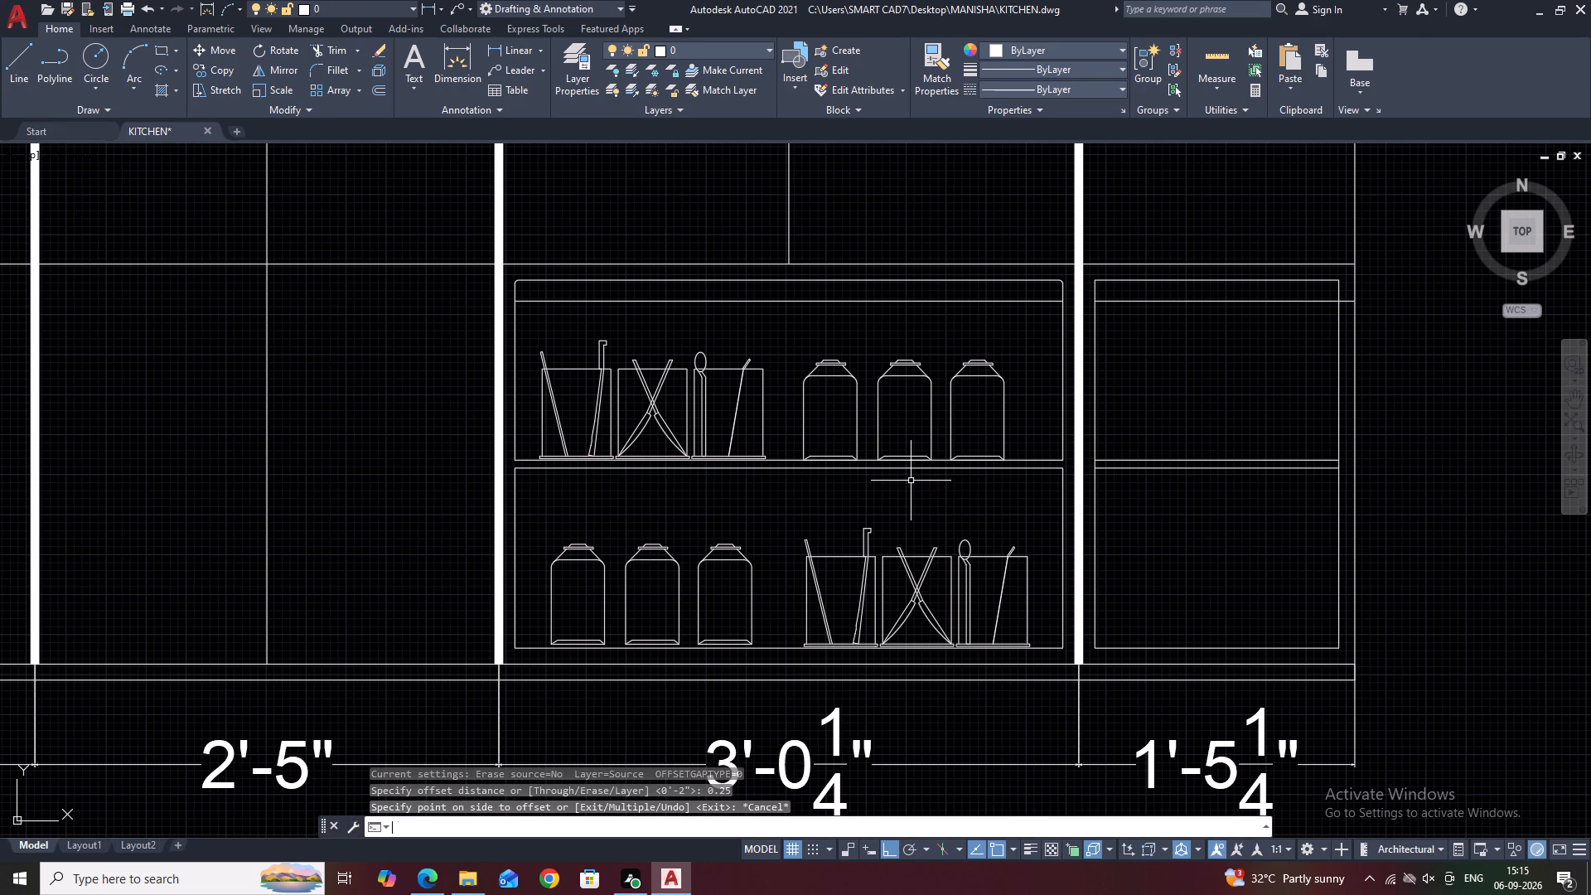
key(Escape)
Offset the top edge of the 3'-0 1/4" unit's lower panel 0.5 inch downward.
text(O)
key(space)
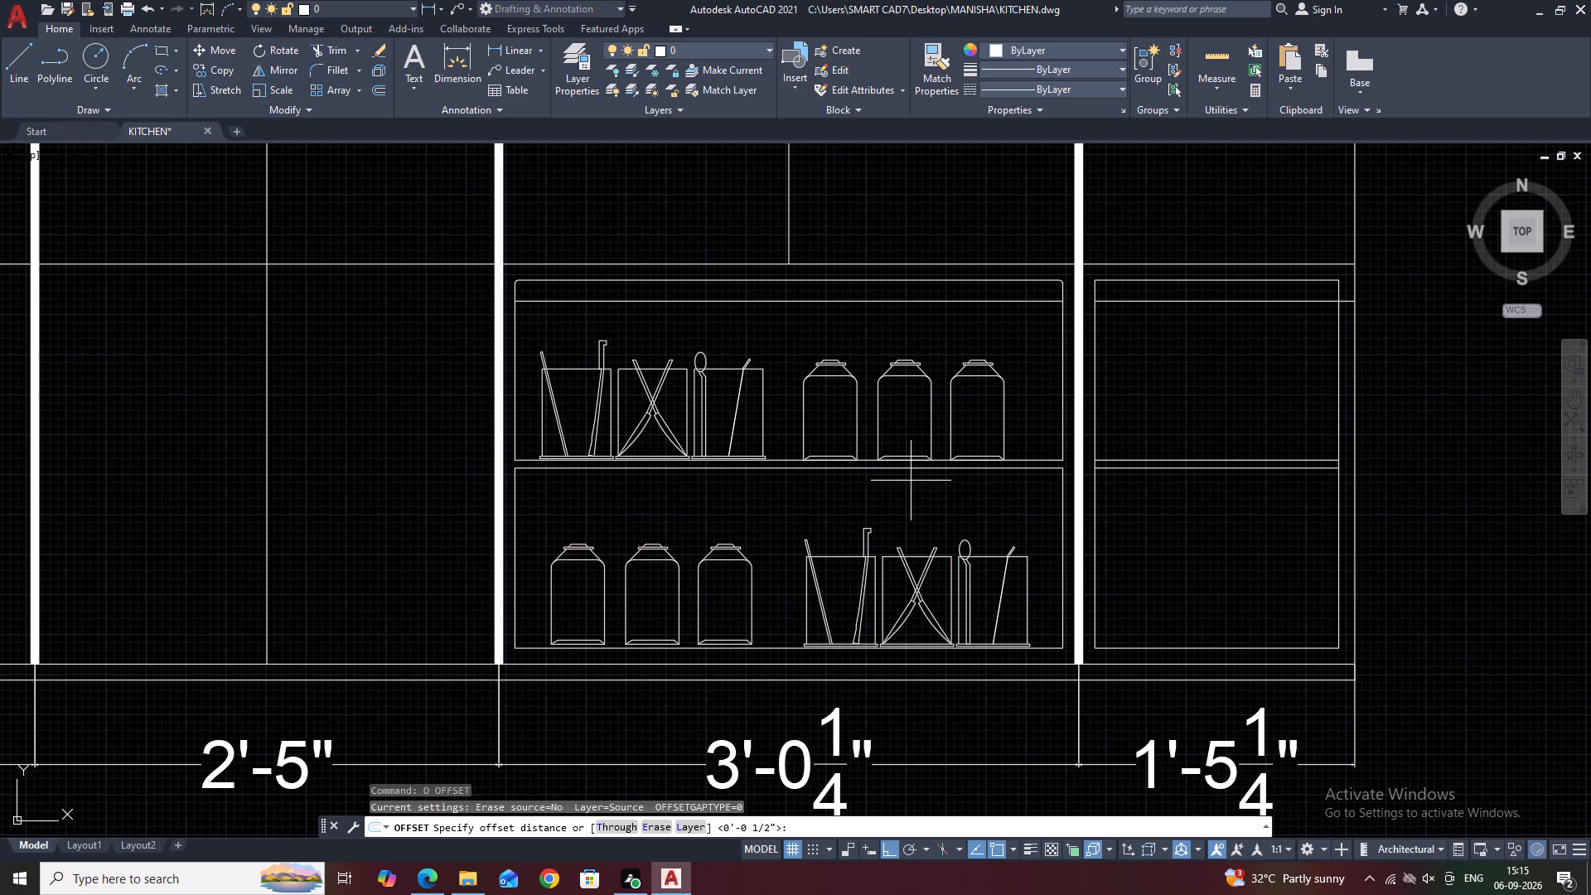
text(0.5)
key(space)
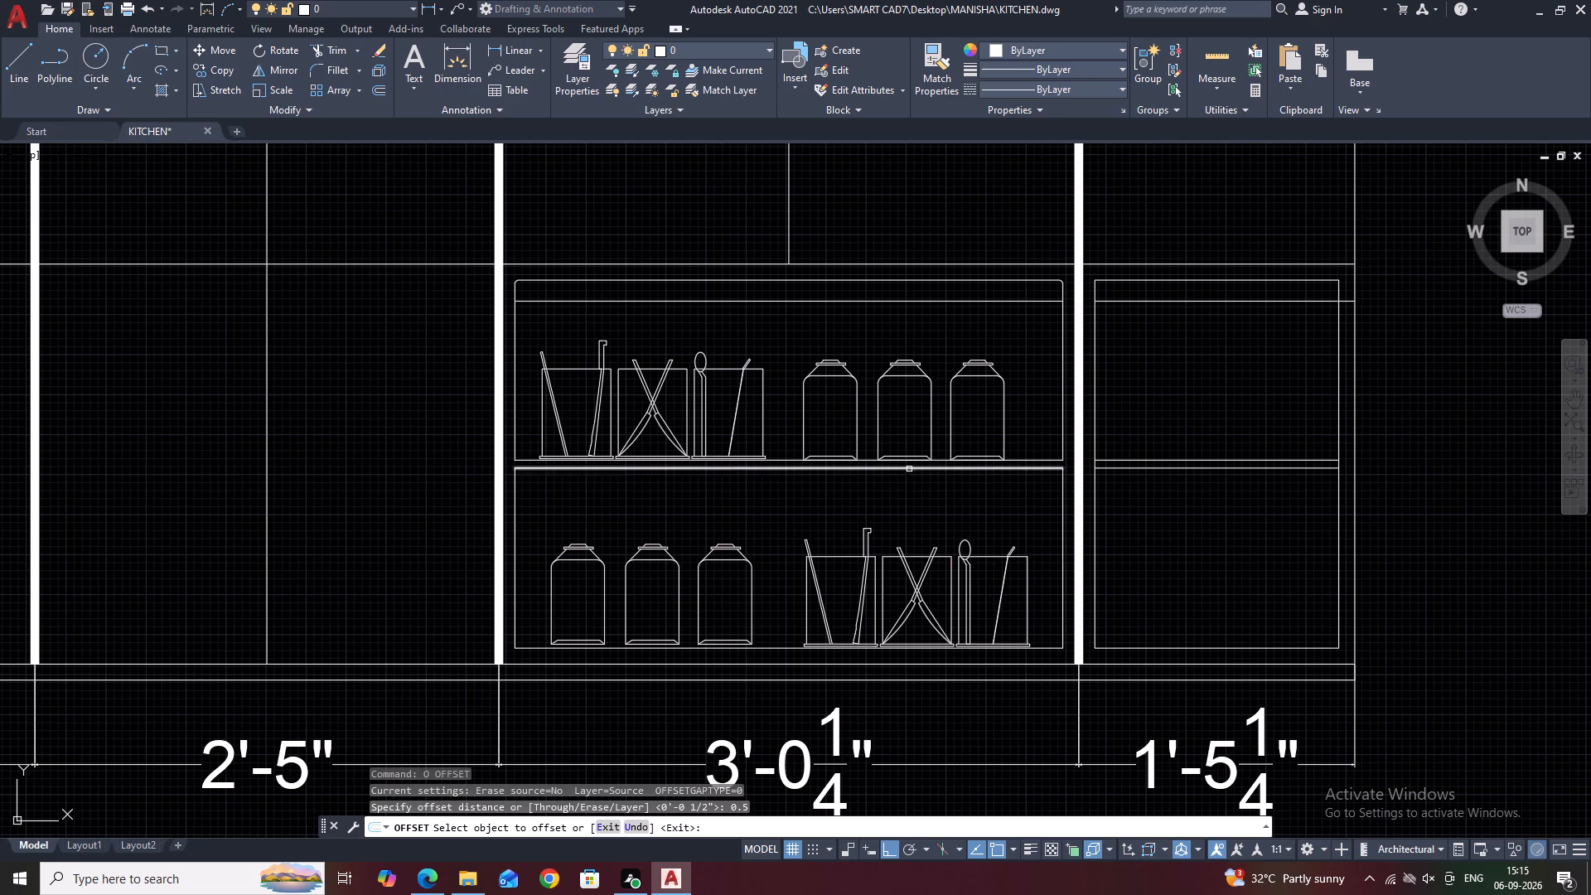
click(909, 468)
click(914, 499)
key(Escape)
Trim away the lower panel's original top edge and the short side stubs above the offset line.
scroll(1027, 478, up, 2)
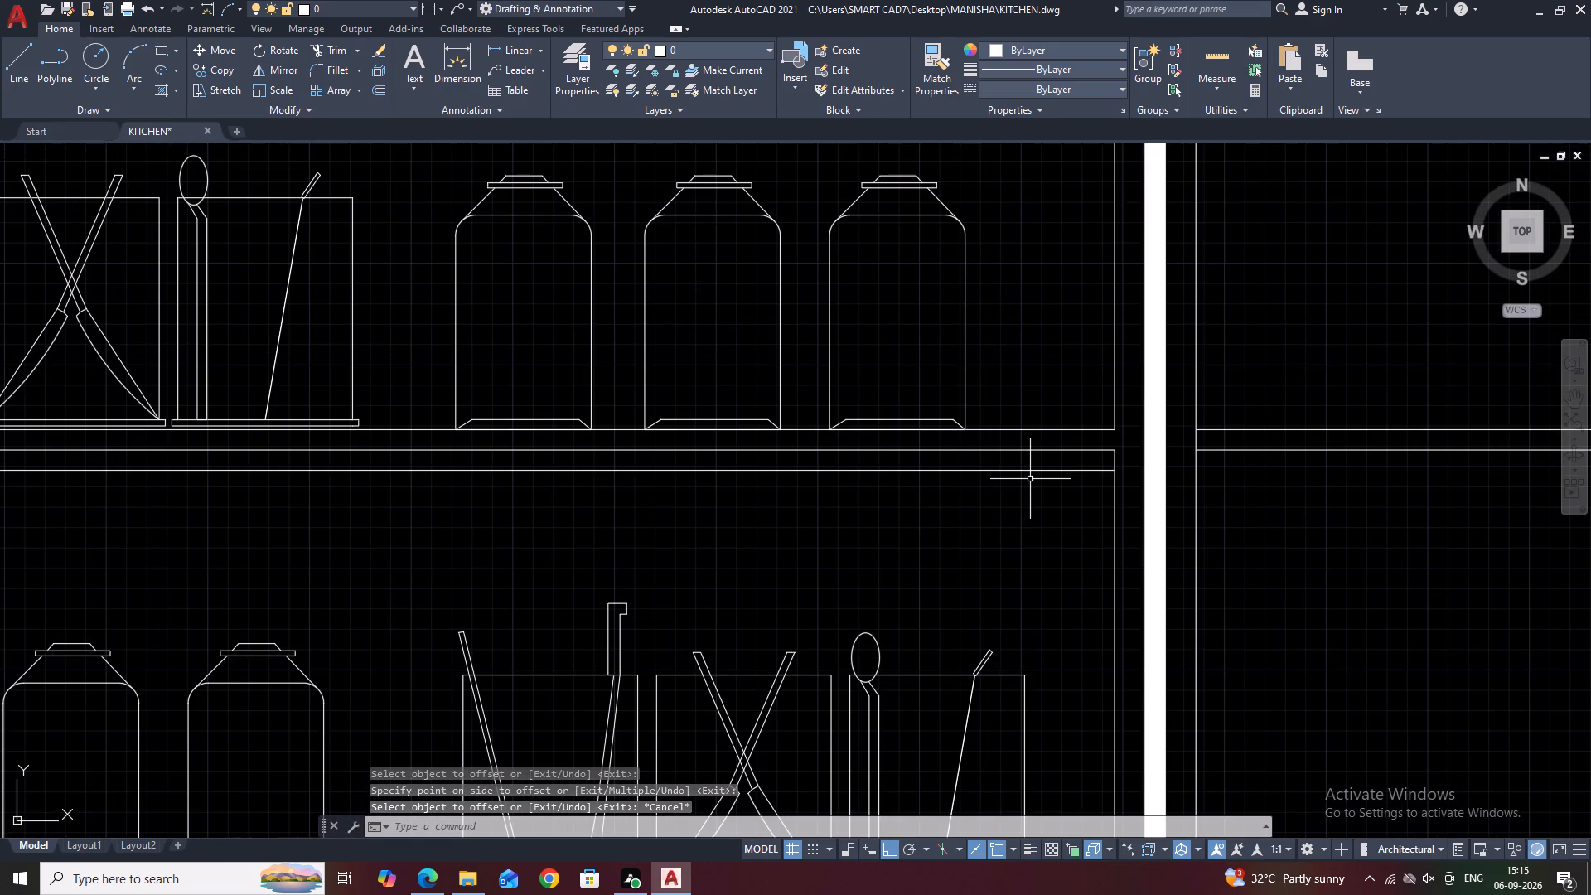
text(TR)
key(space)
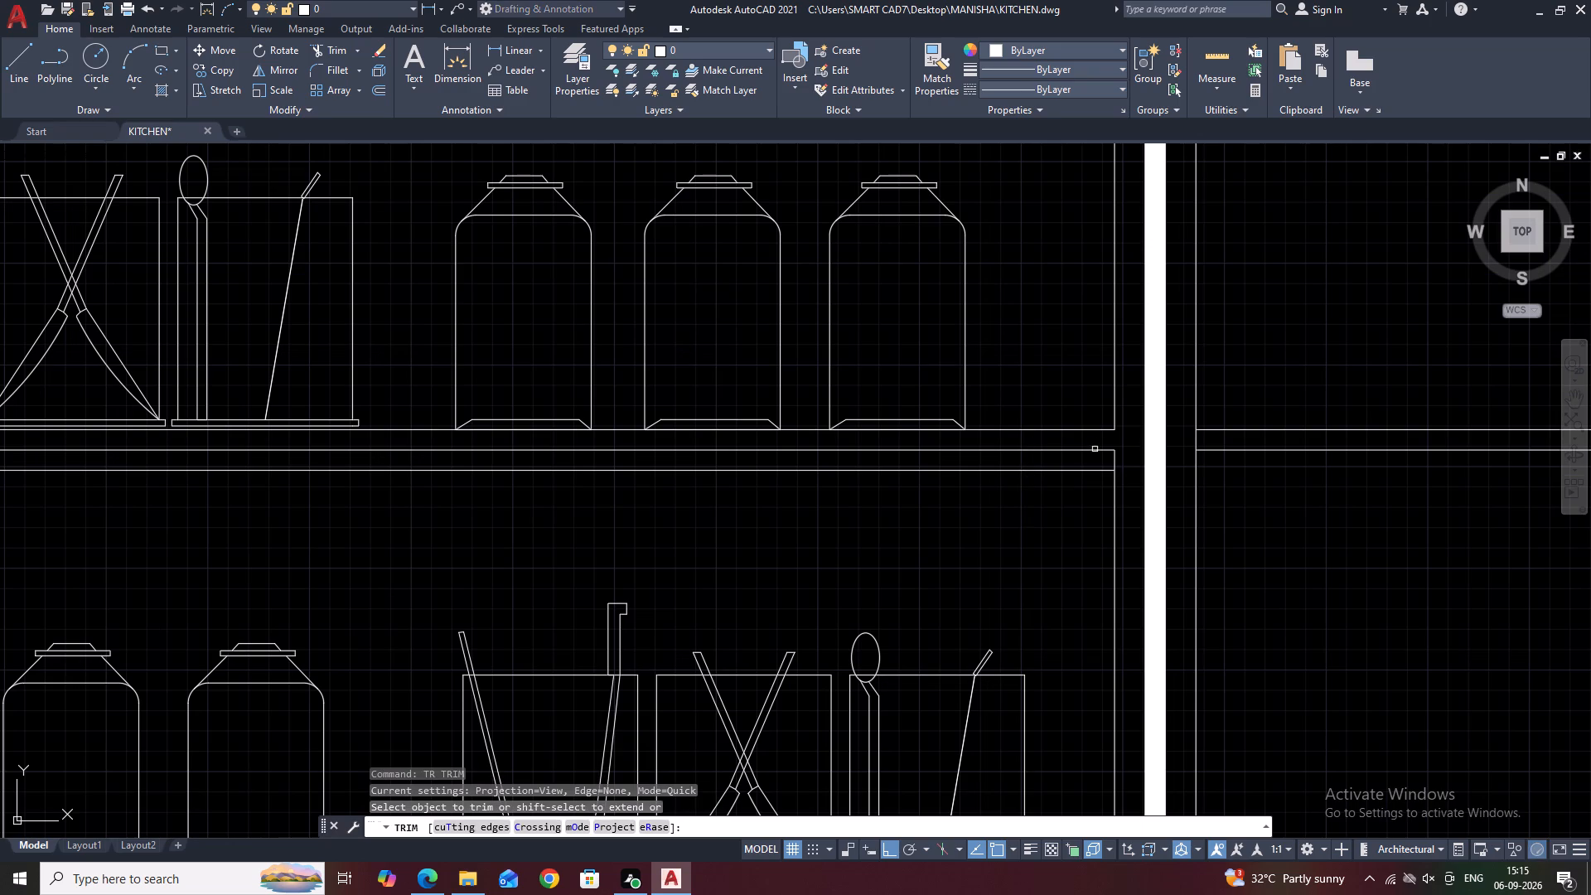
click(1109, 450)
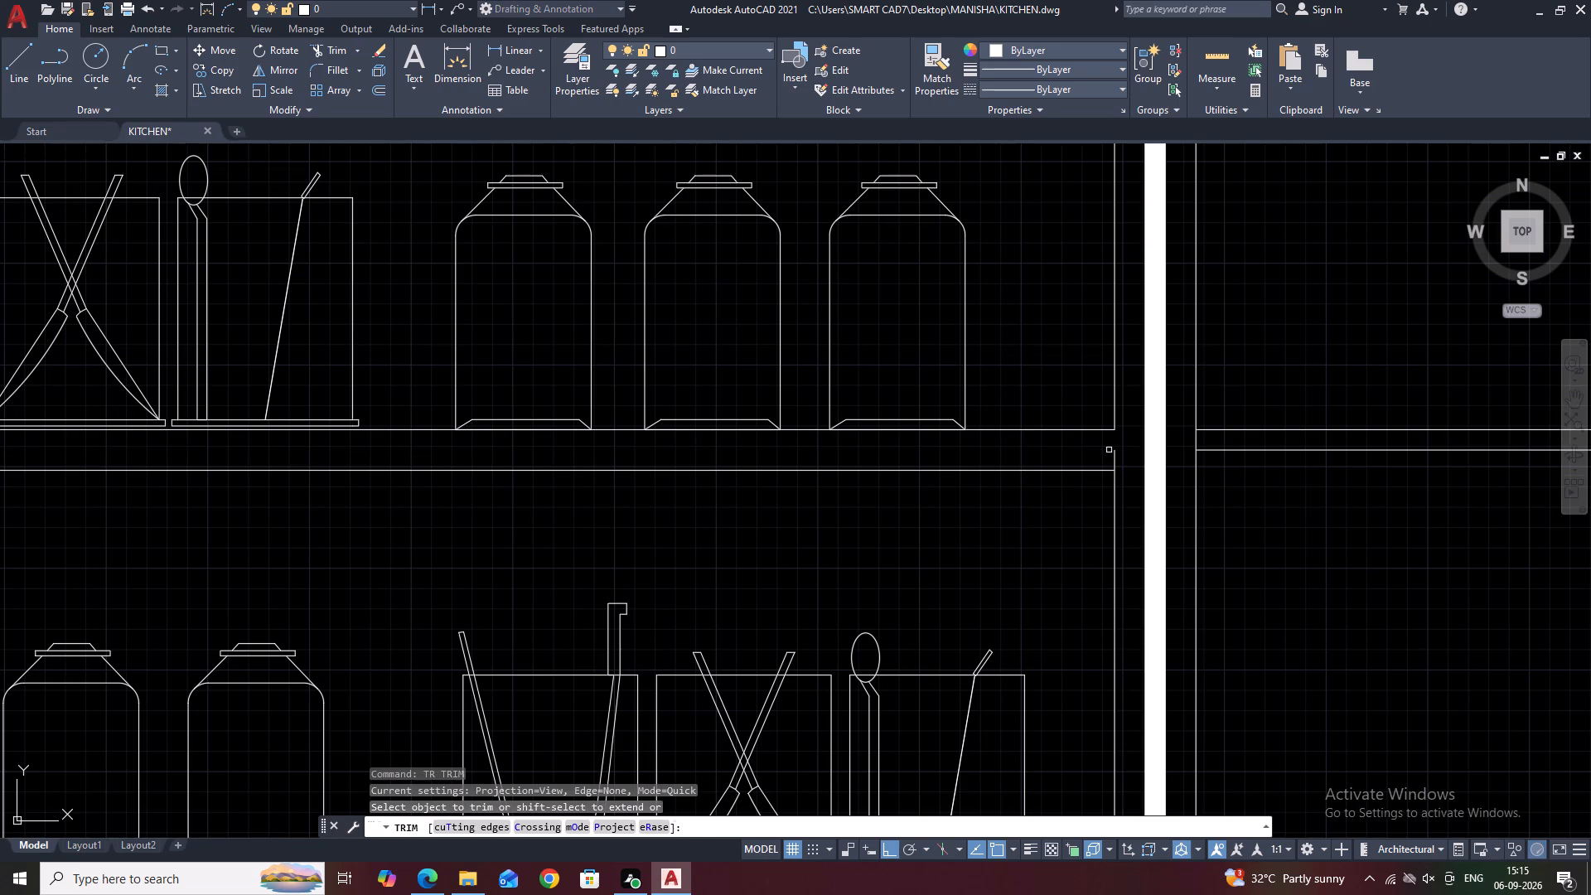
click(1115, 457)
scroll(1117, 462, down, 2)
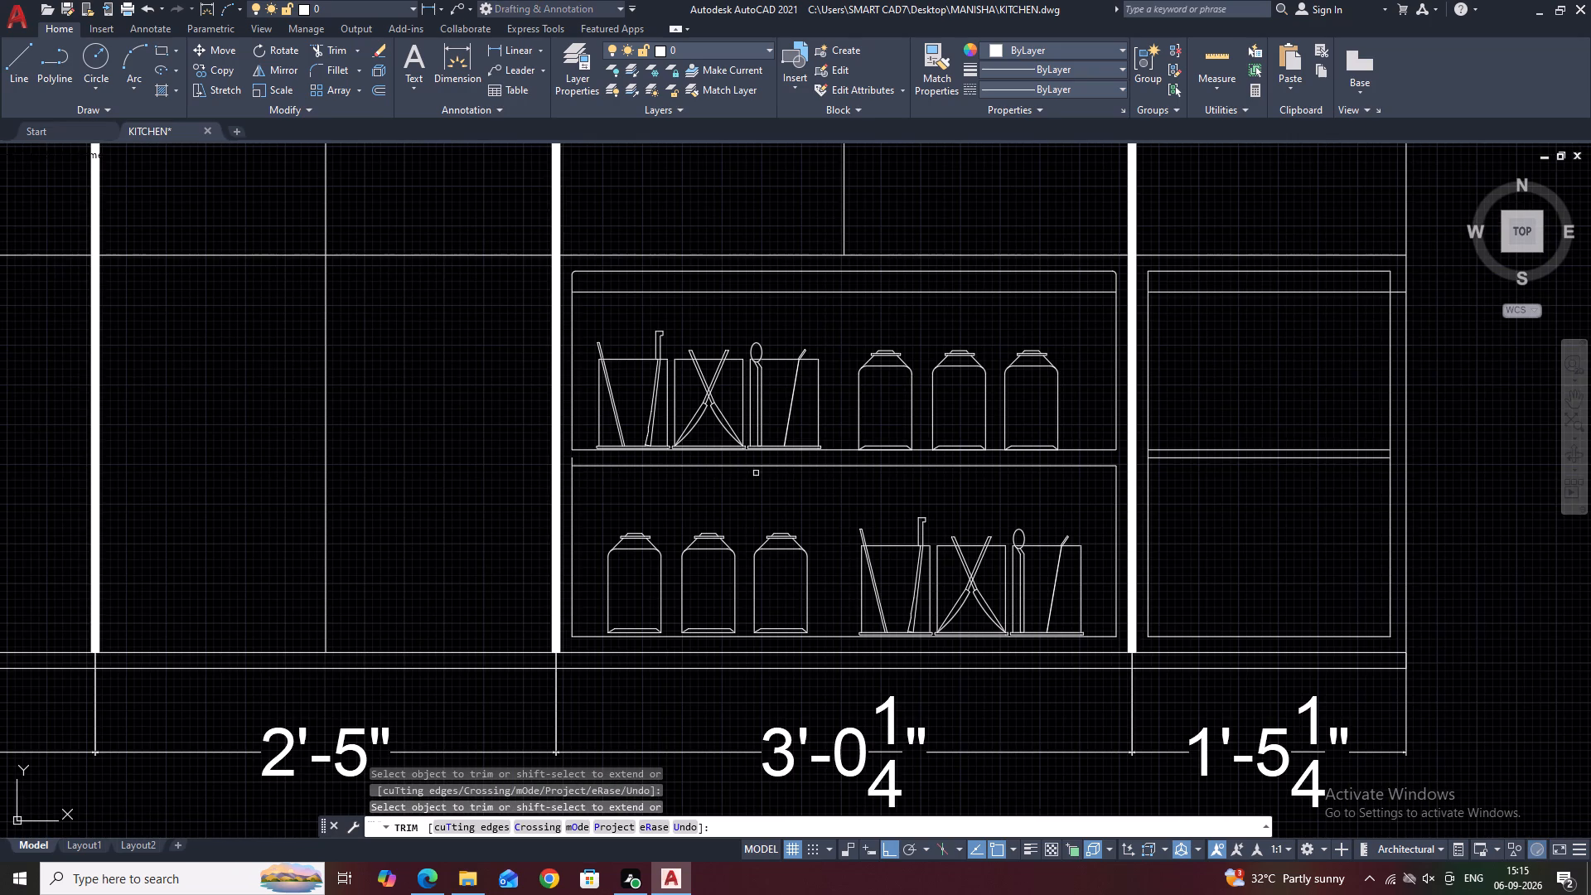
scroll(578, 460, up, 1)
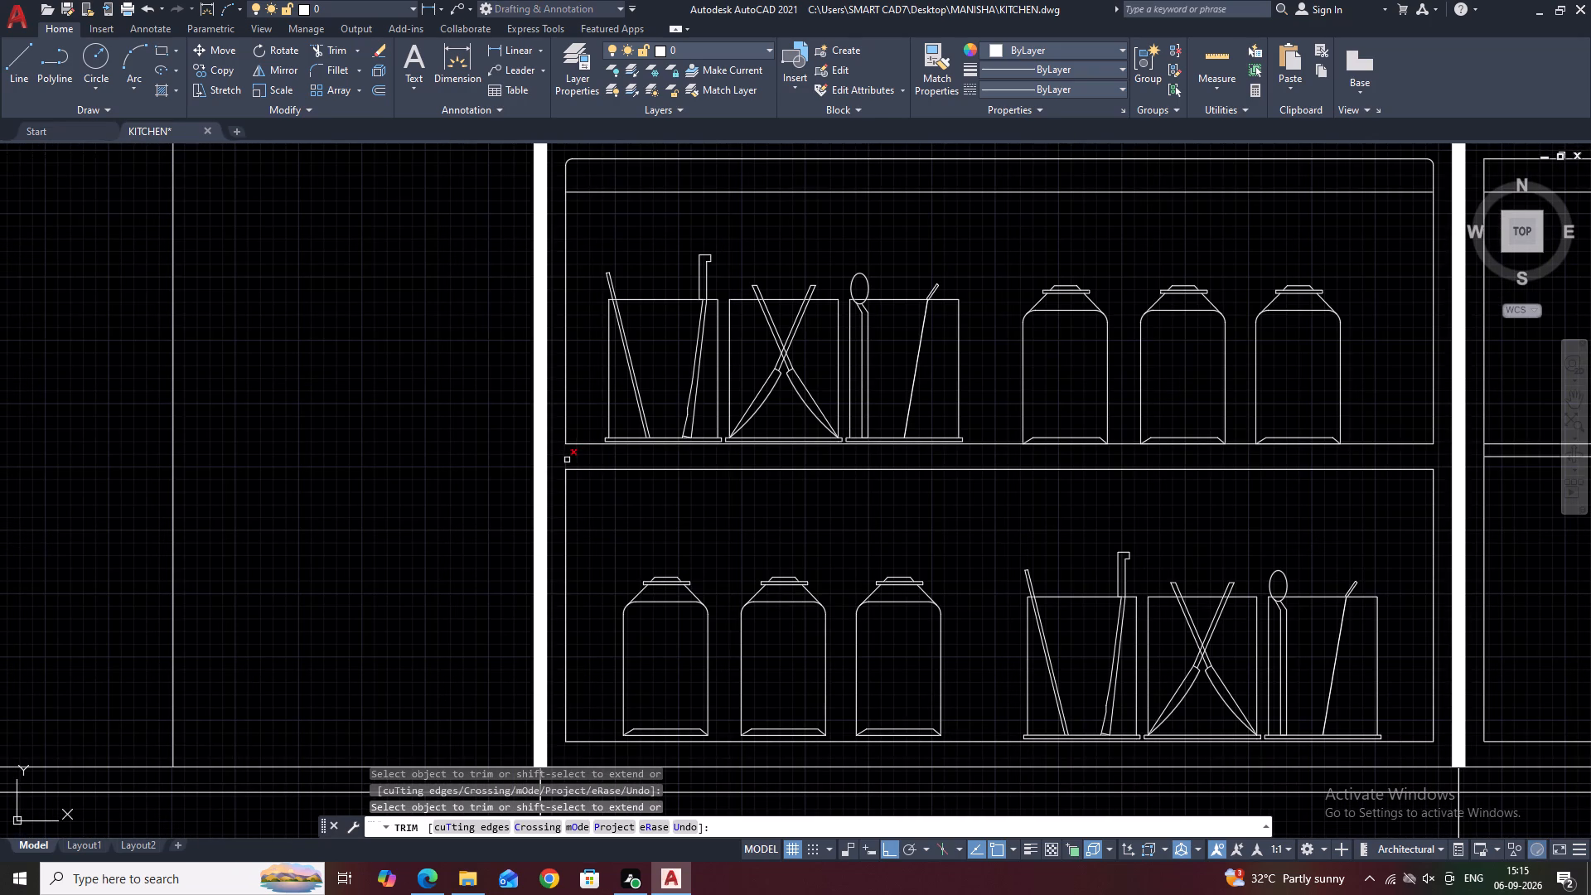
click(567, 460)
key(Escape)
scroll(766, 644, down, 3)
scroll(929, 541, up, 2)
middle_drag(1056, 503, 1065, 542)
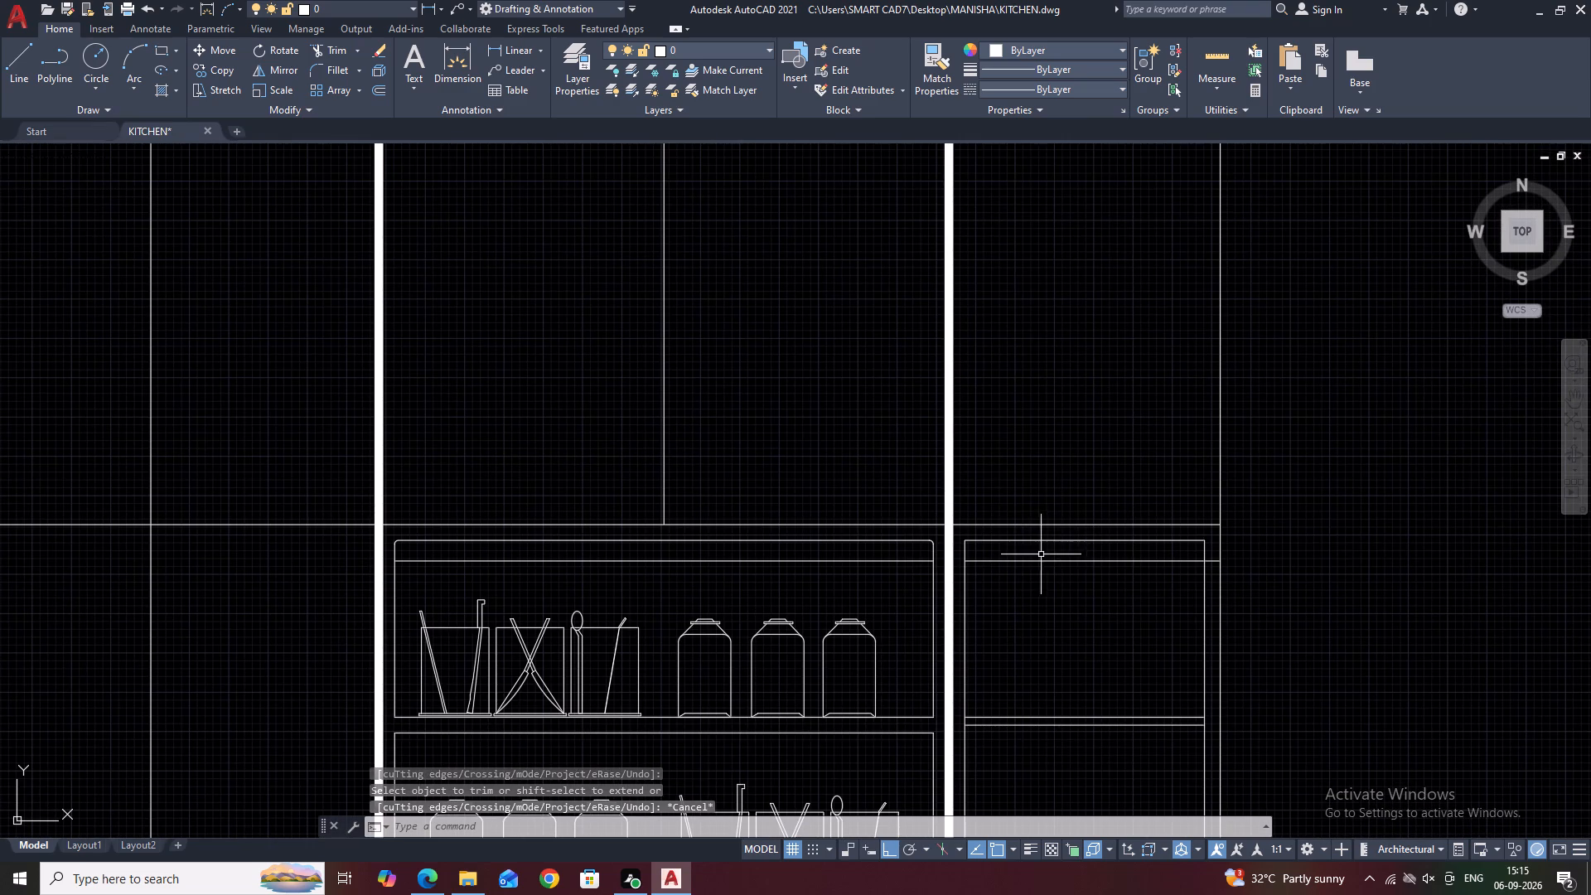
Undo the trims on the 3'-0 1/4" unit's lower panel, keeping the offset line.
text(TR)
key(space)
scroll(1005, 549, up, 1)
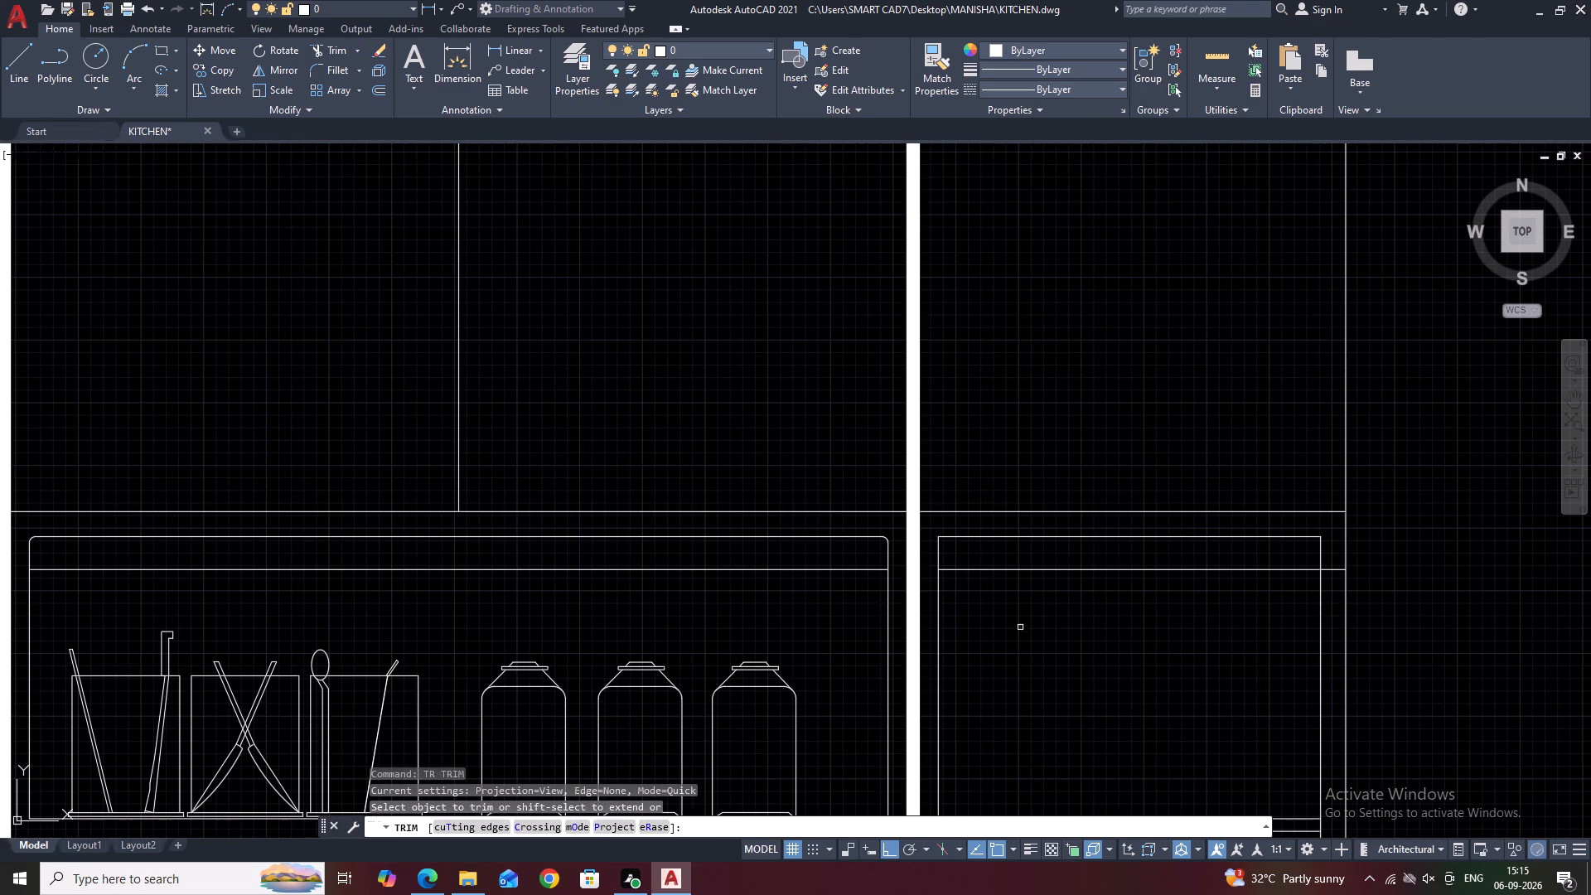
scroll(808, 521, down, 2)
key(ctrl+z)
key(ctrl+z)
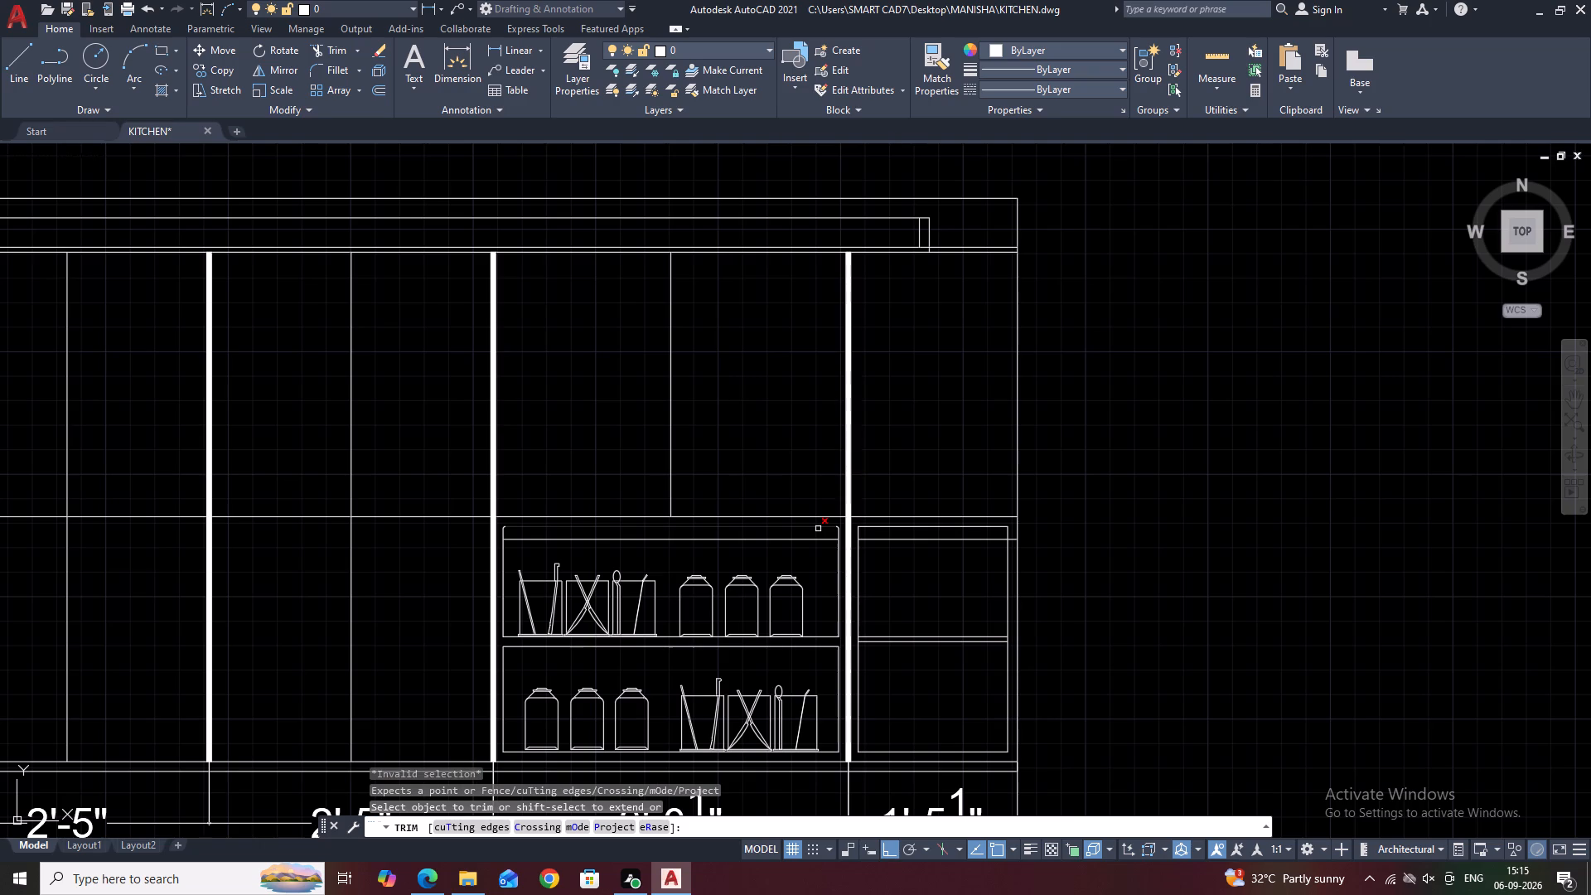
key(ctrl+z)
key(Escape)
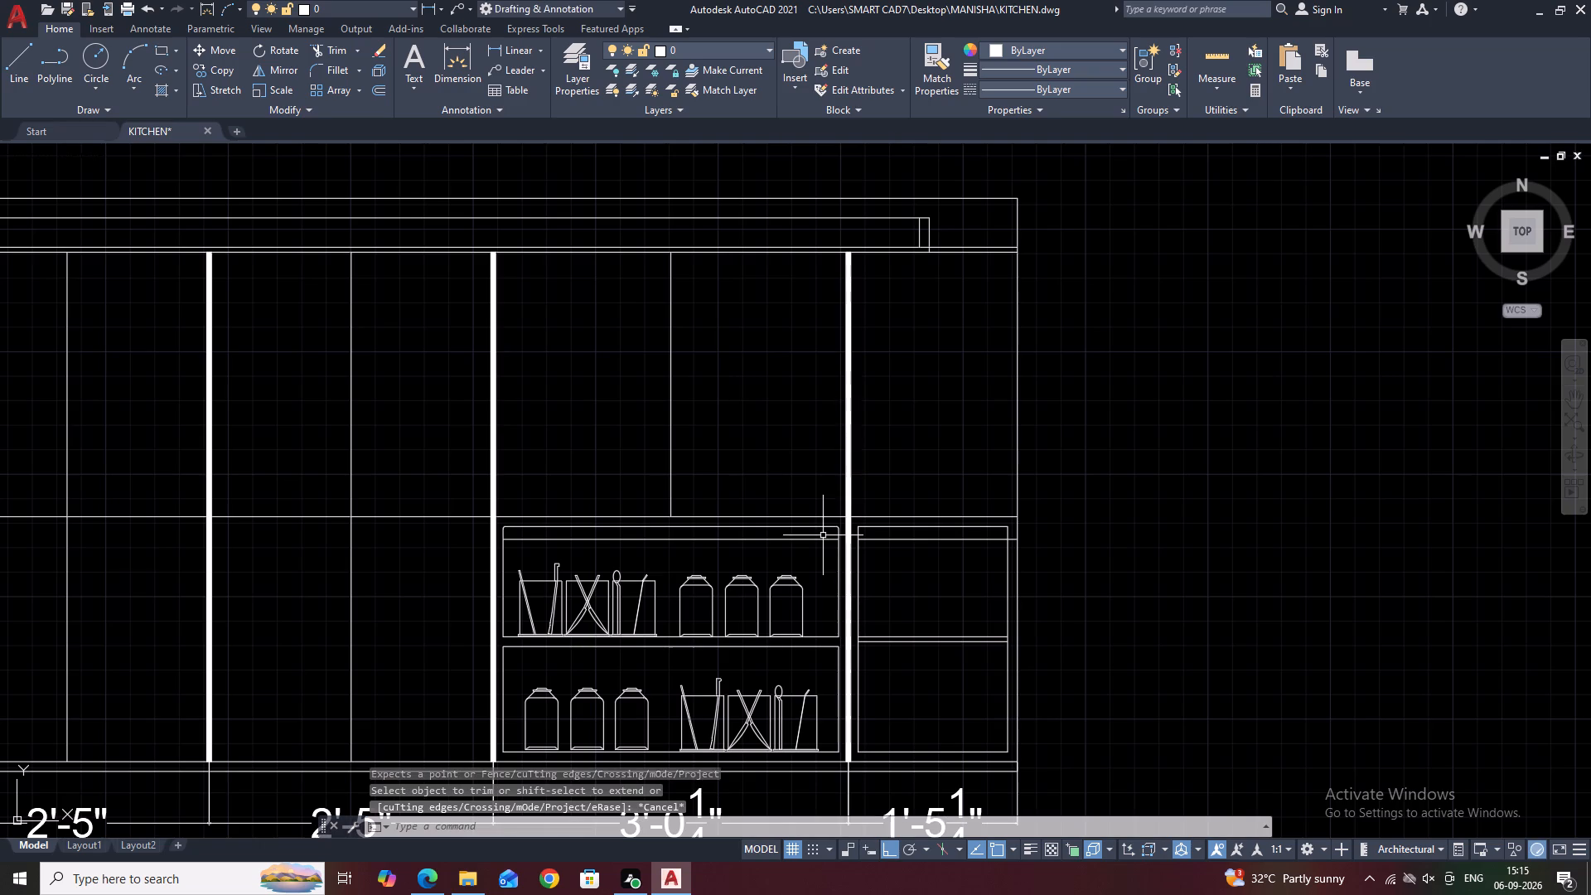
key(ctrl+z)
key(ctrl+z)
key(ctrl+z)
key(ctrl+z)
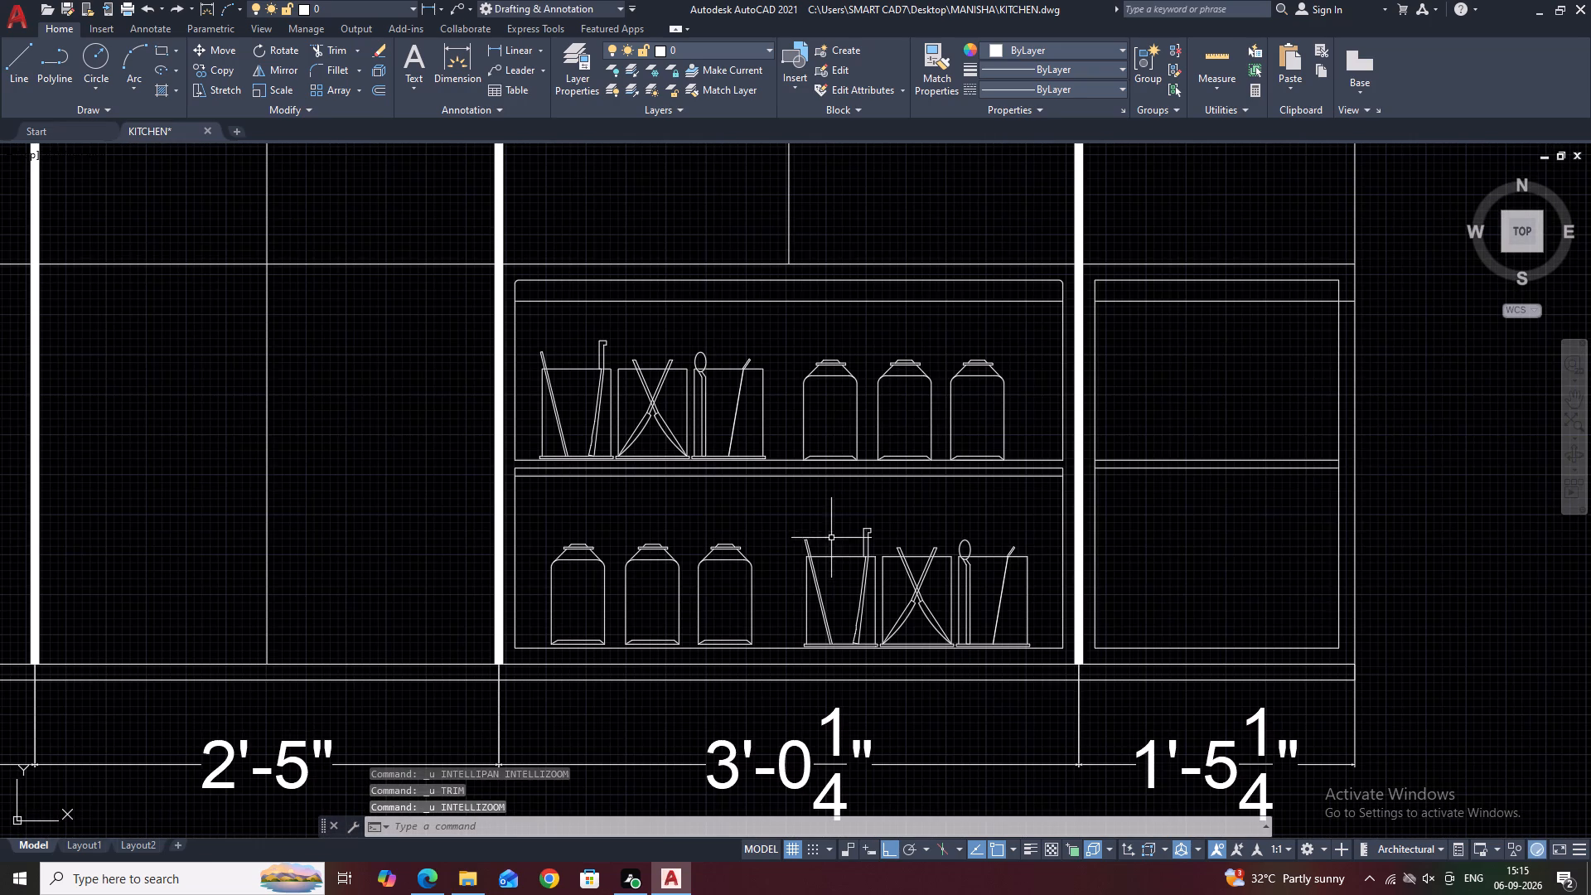
Draw a horizontal line across the 1'-5 1/4" unit's inner frame, level with the offset line in the neighbouring lower panel.
scroll(1110, 475, up, 2)
text(L)
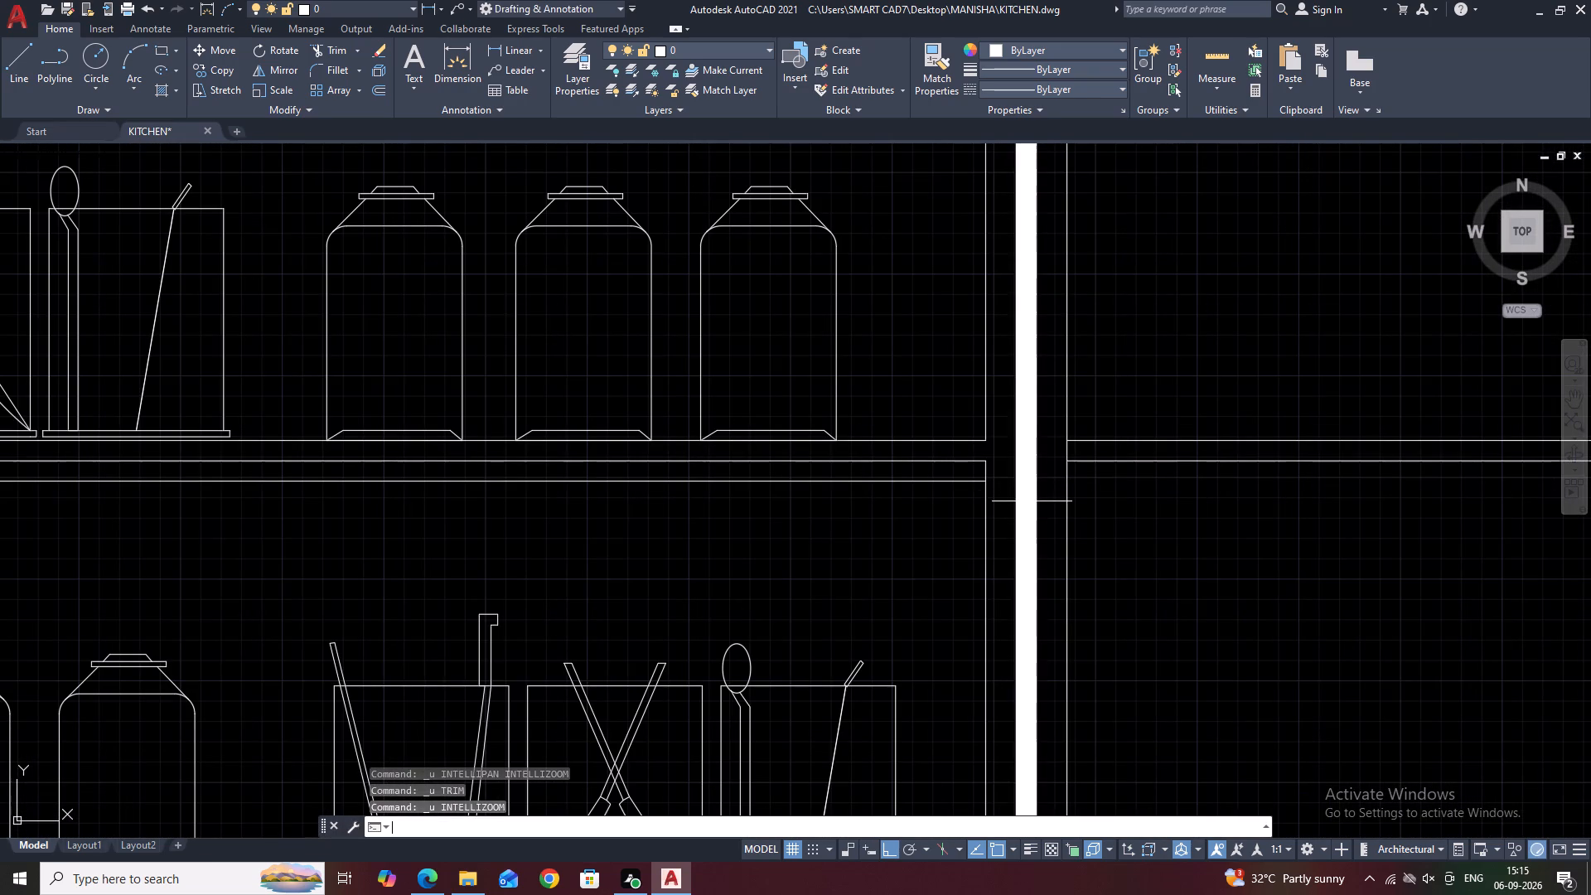
key(space)
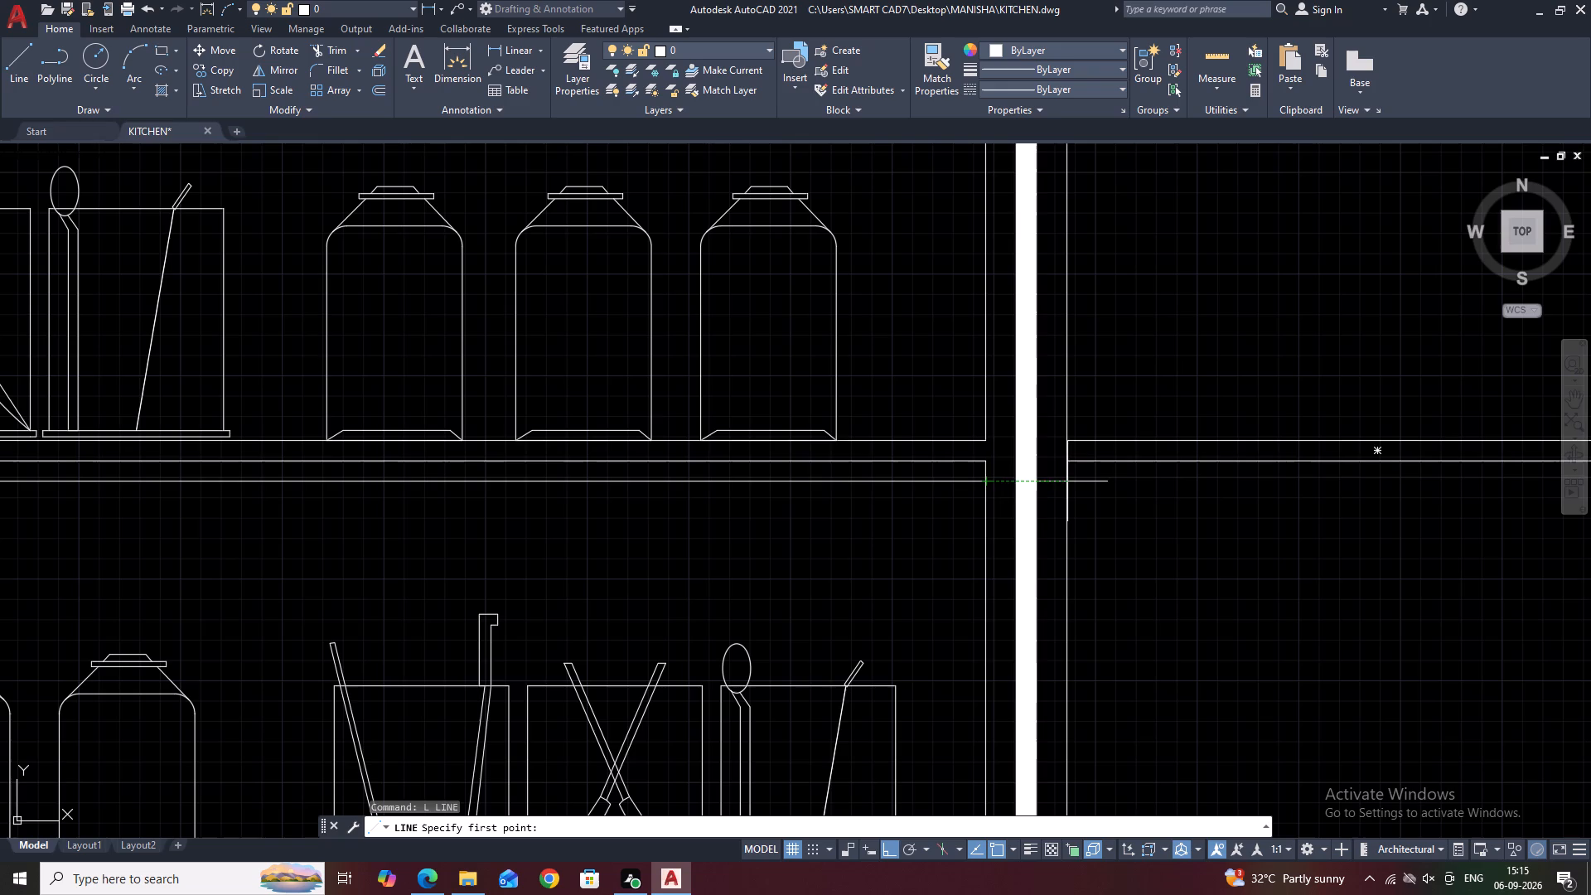
click(1070, 480)
scroll(1130, 482, down, 1)
click(1478, 484)
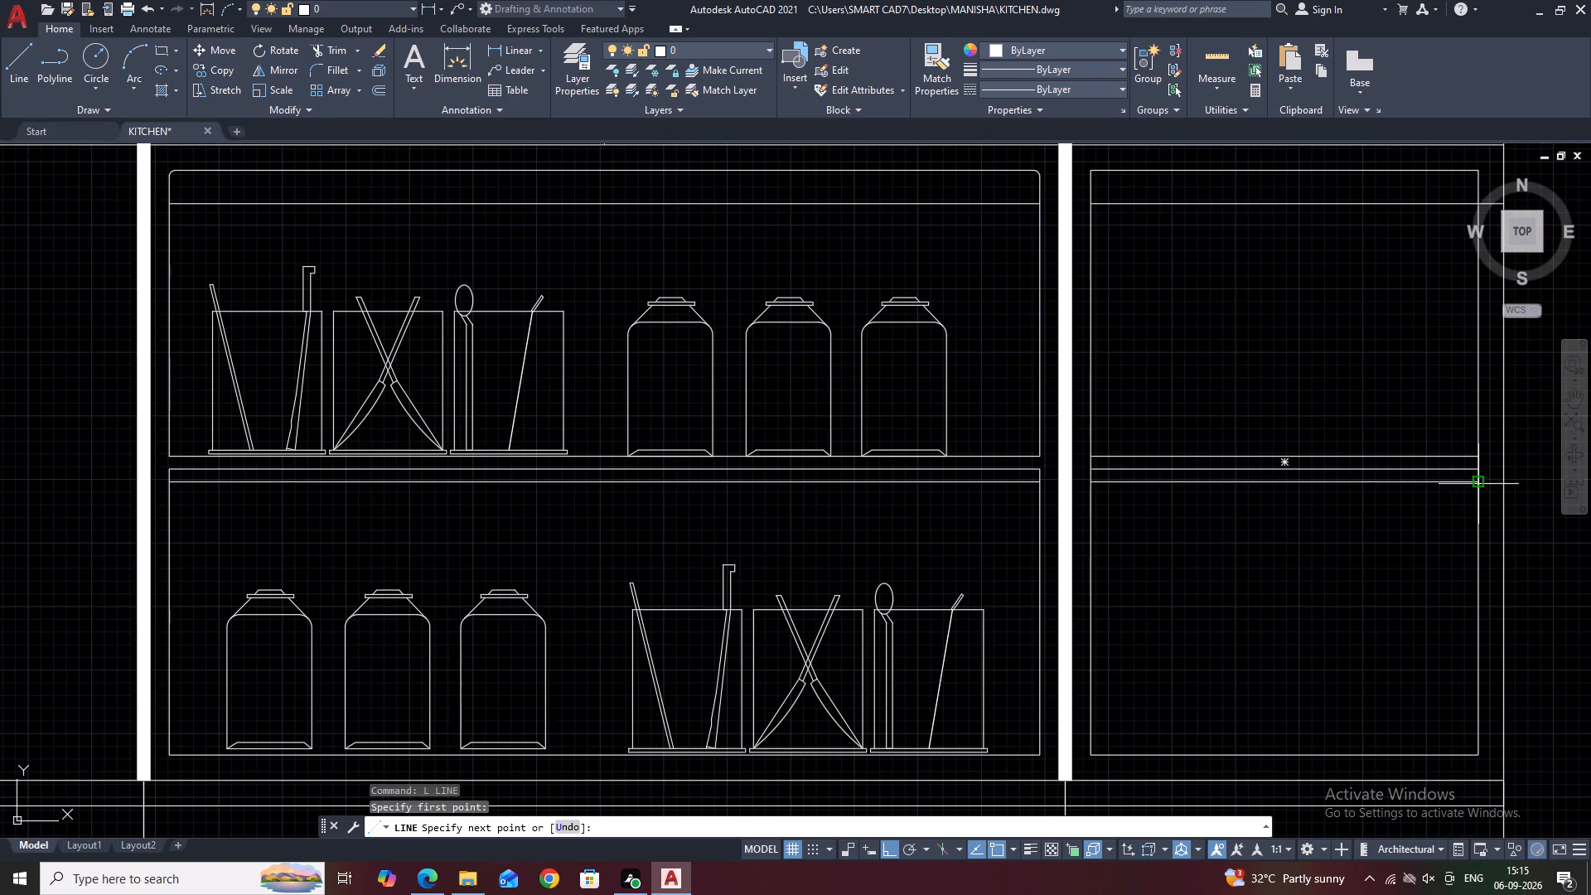
Extend the shelf lines across the divider so they join the 3'-0 1/4" unit to the 1'-5 1/4" unit.
key(Escape)
scroll(1018, 469, up, 1)
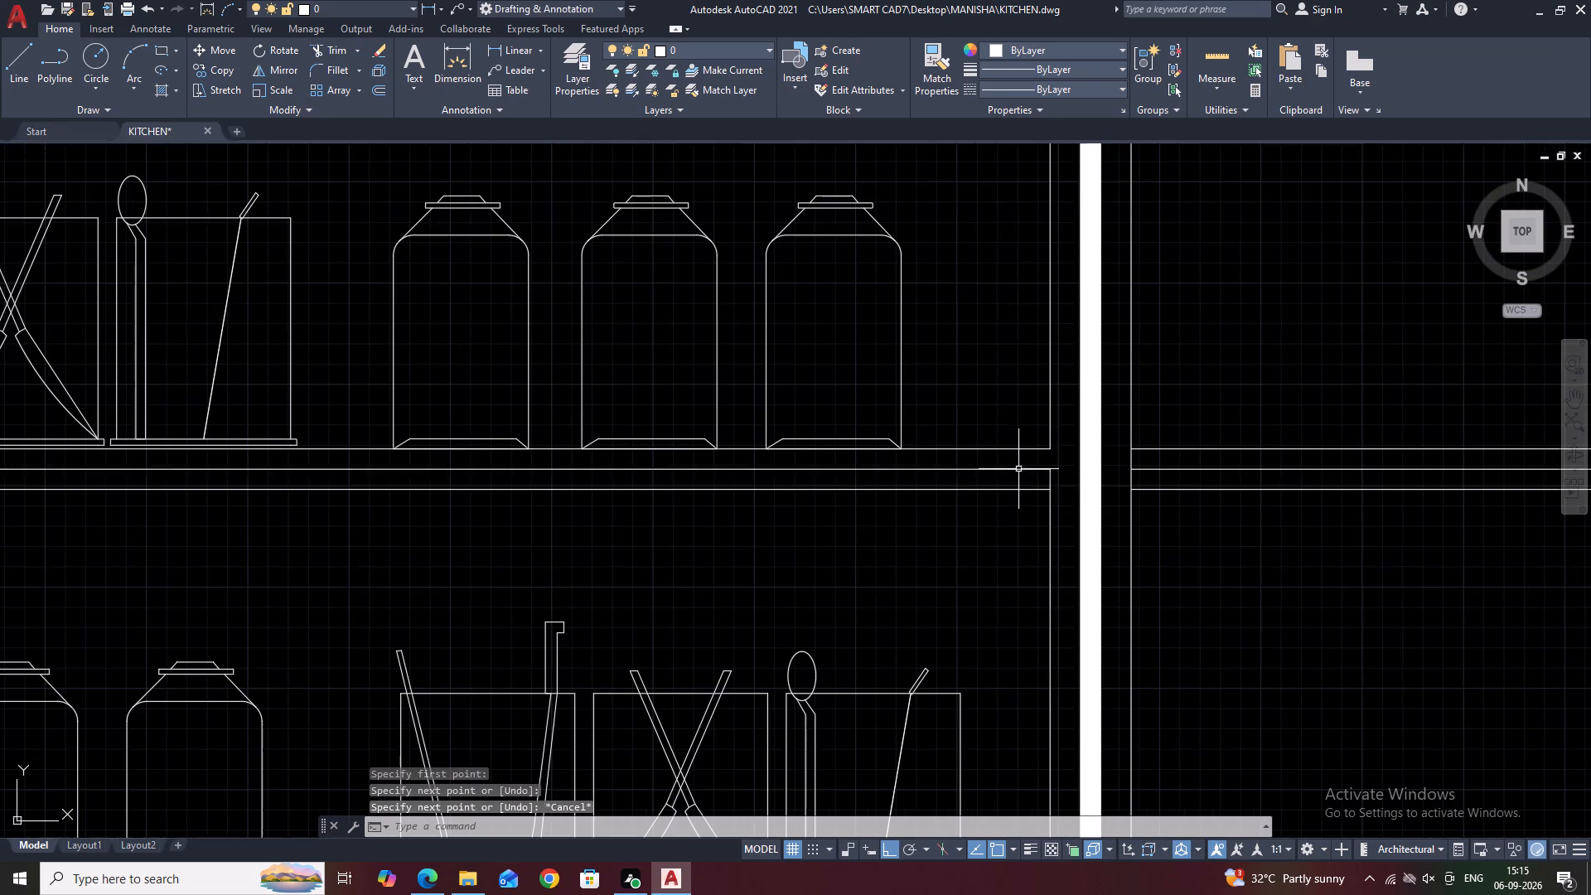
scroll(981, 487, down, 2)
middle_drag(999, 529, 1040, 568)
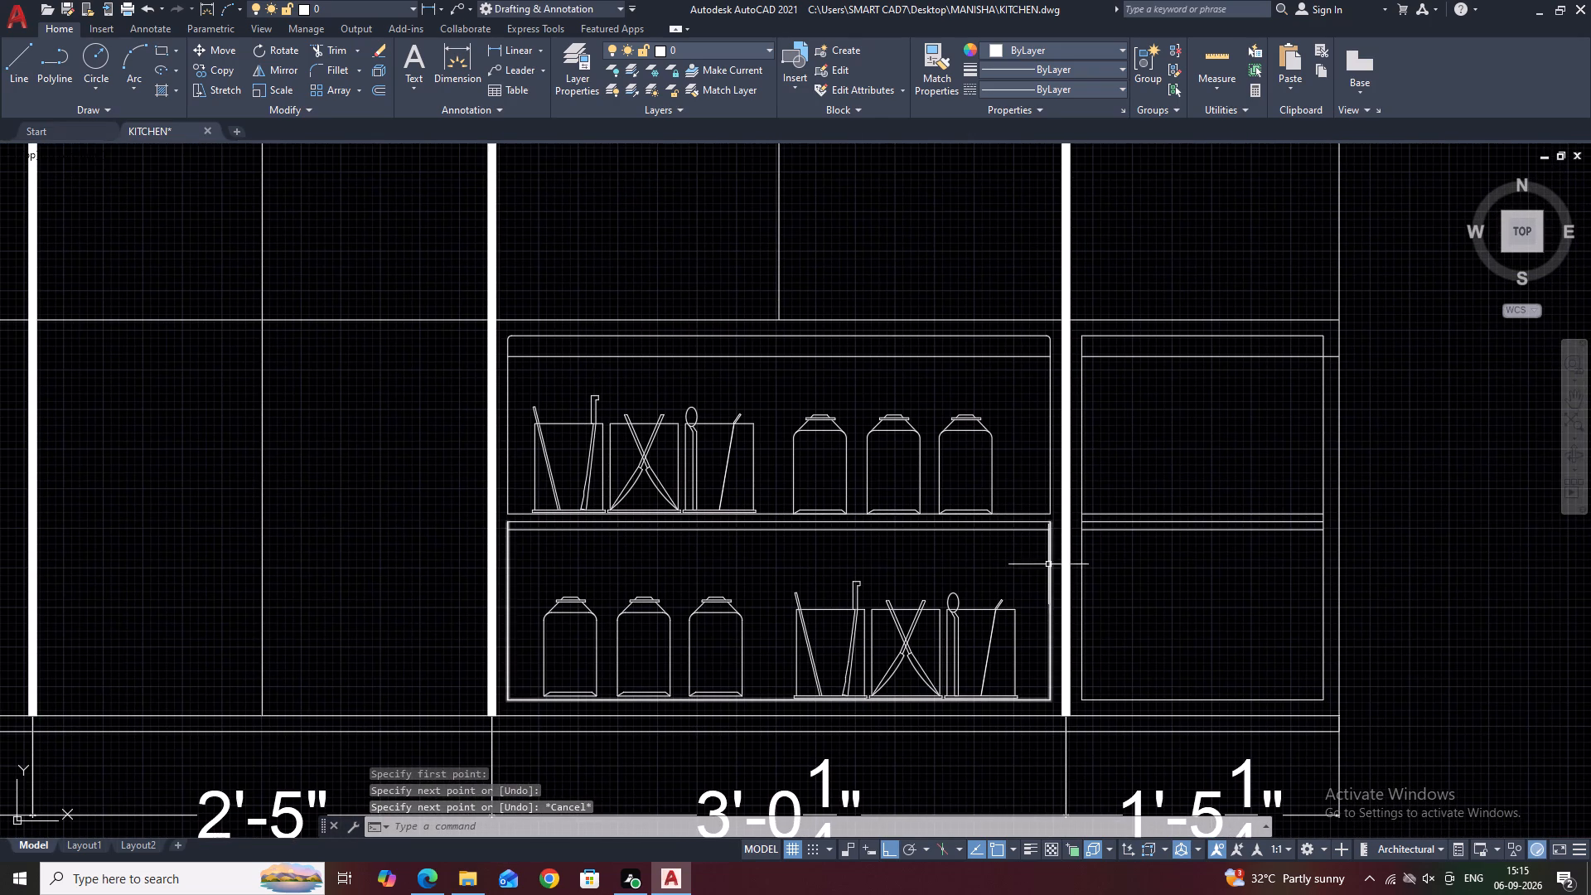
scroll(1029, 520, up, 2)
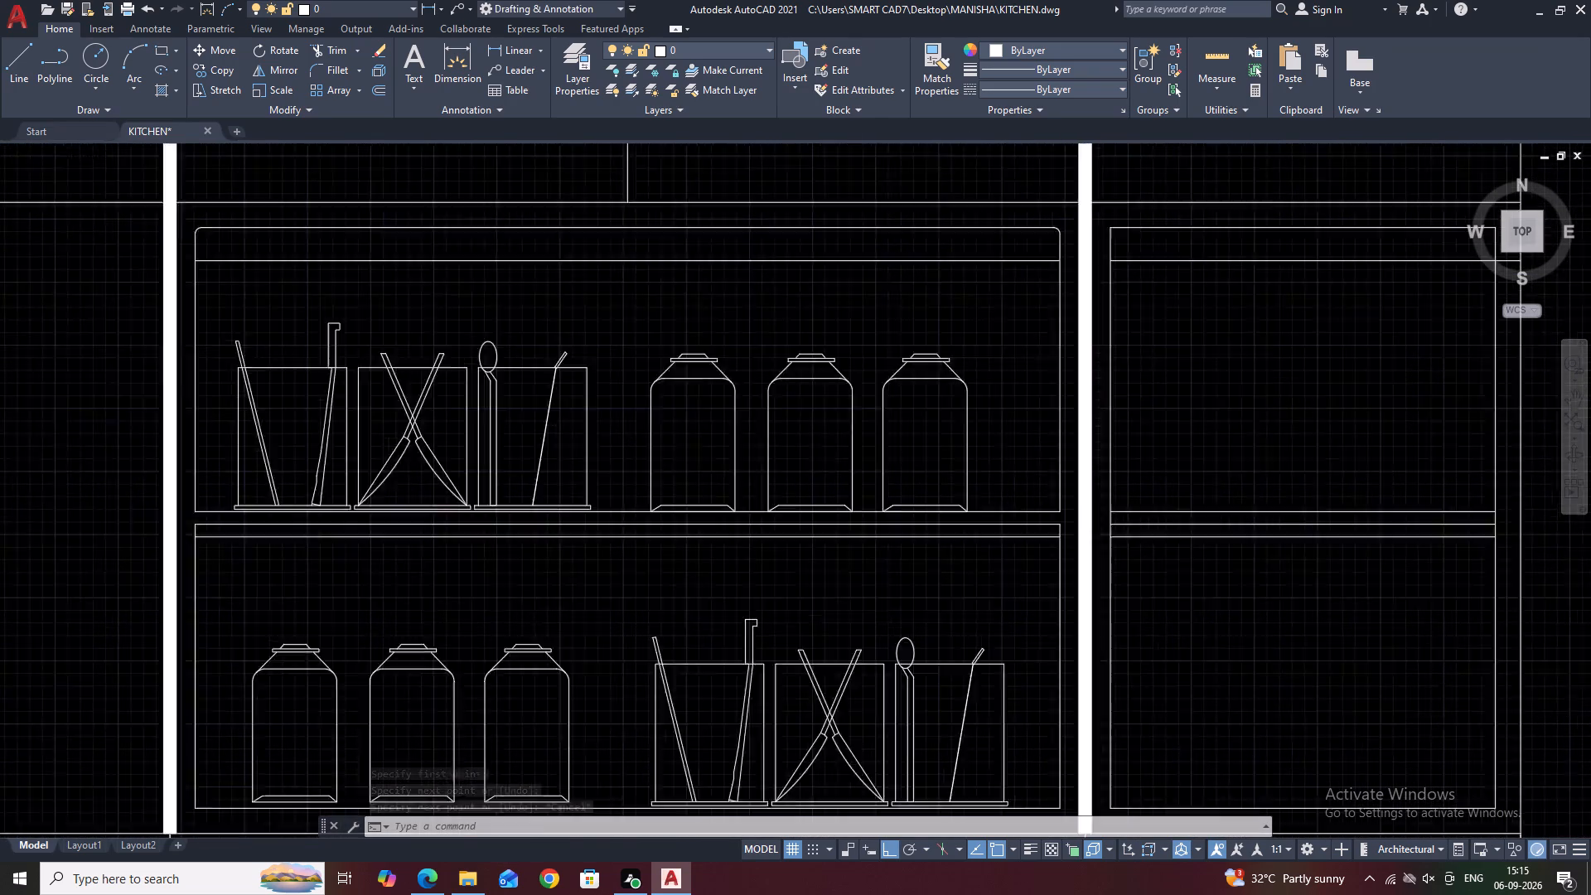
text(EX)
key(space)
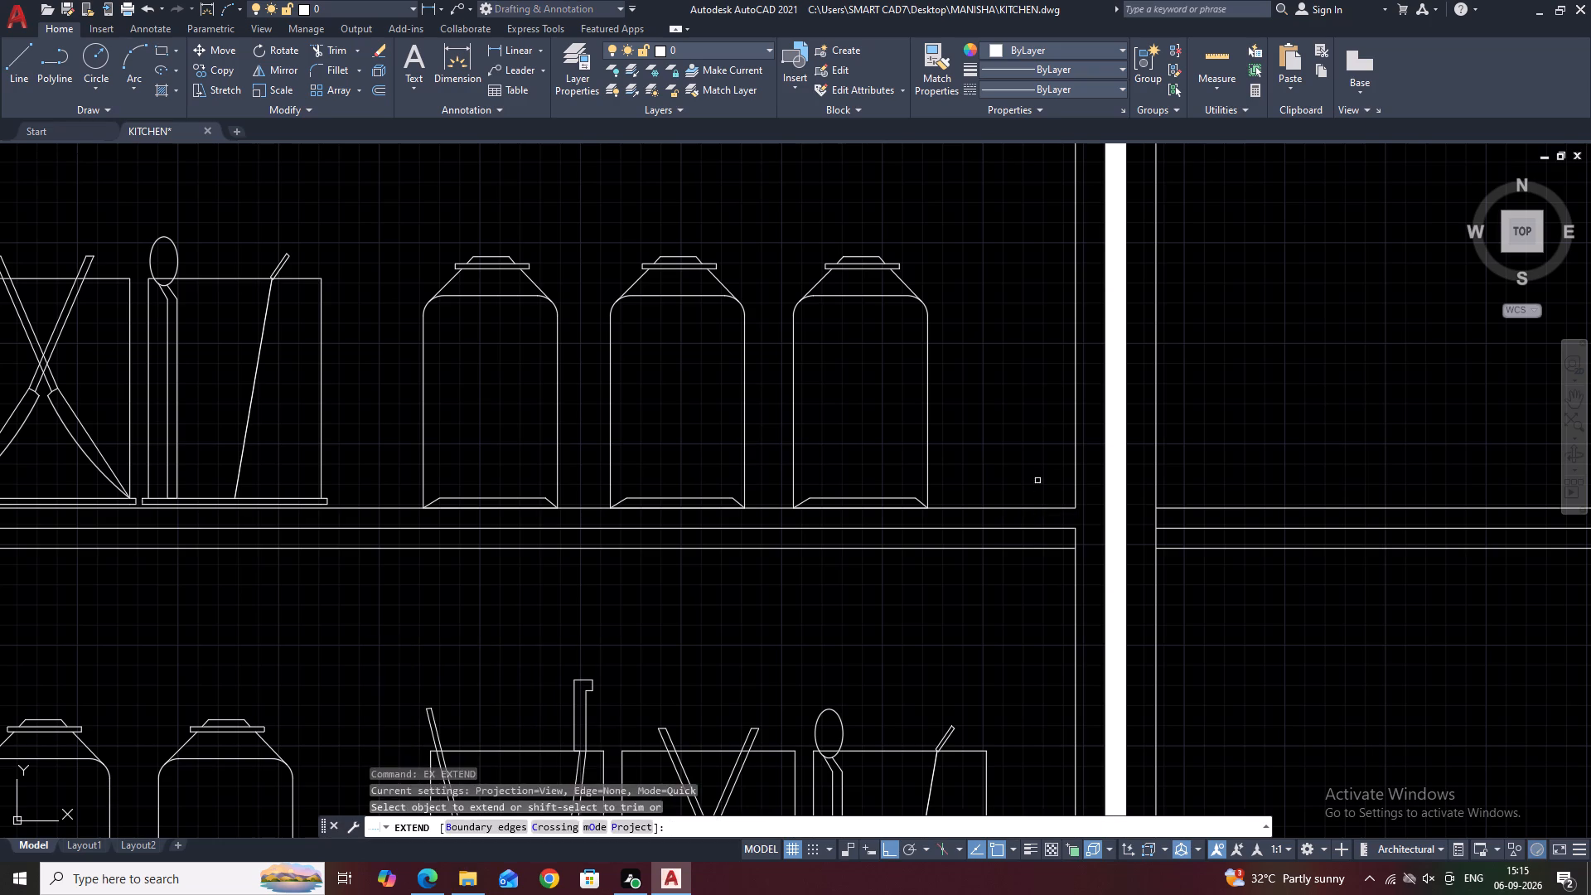
click(1042, 477)
click(1037, 587)
click(1089, 488)
click(1098, 559)
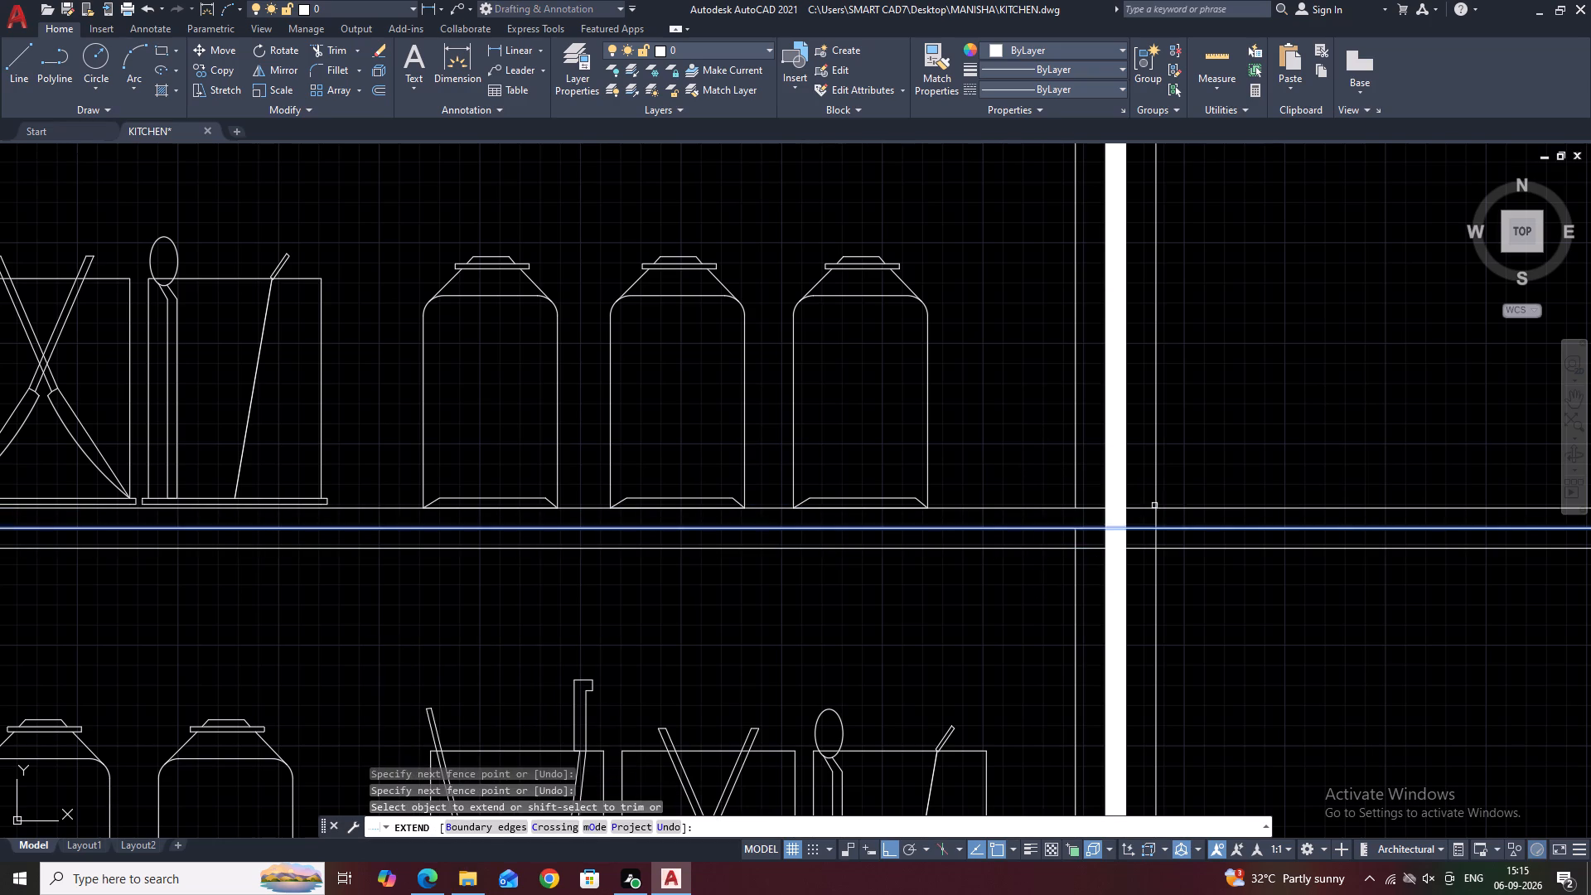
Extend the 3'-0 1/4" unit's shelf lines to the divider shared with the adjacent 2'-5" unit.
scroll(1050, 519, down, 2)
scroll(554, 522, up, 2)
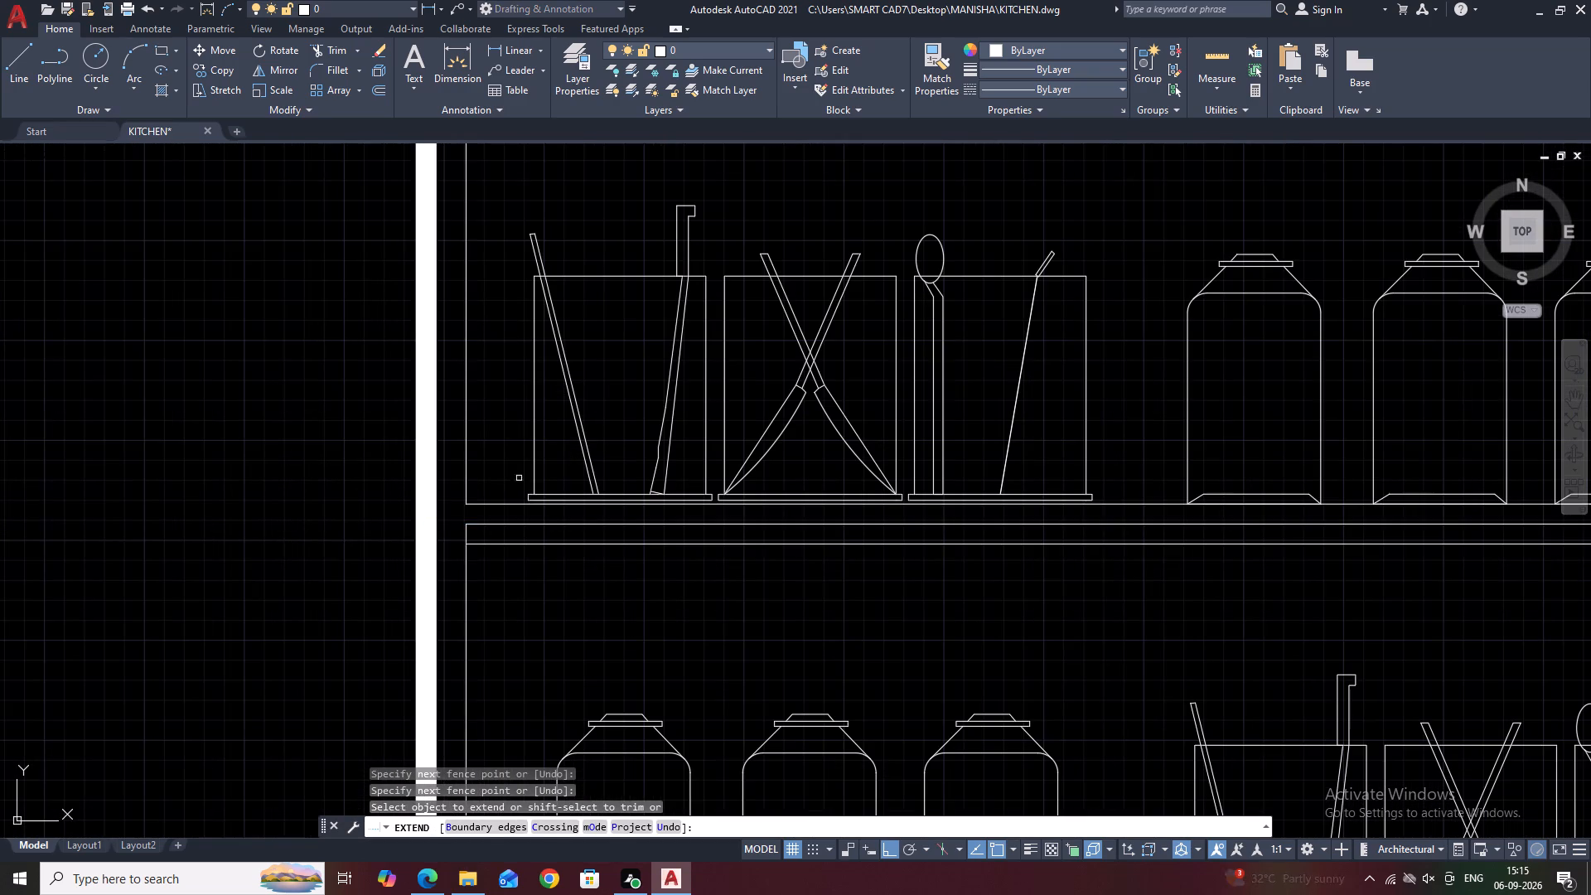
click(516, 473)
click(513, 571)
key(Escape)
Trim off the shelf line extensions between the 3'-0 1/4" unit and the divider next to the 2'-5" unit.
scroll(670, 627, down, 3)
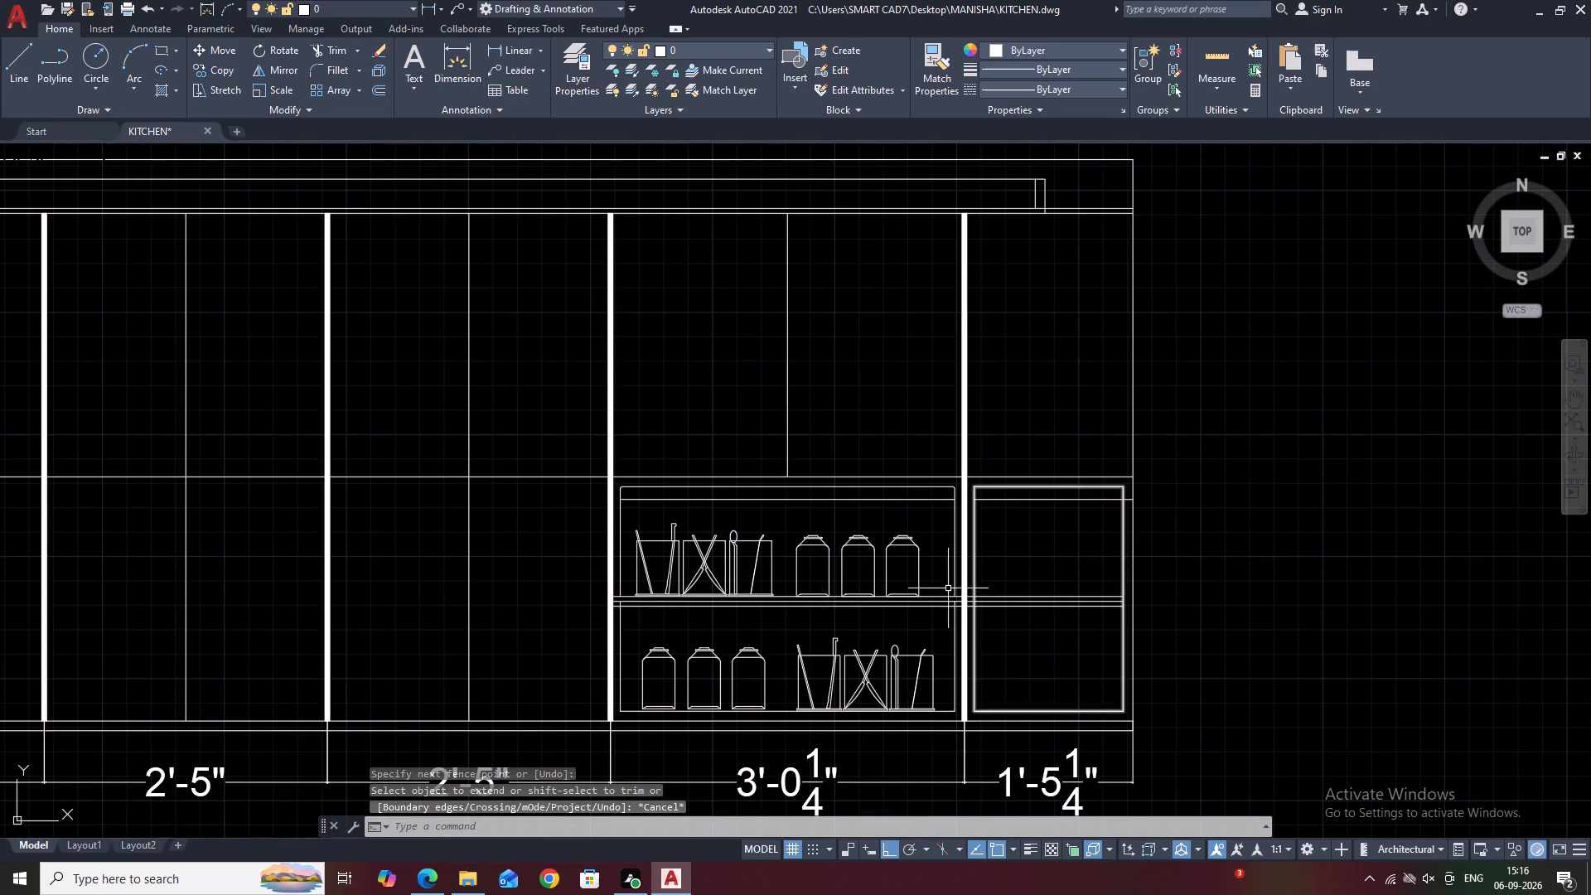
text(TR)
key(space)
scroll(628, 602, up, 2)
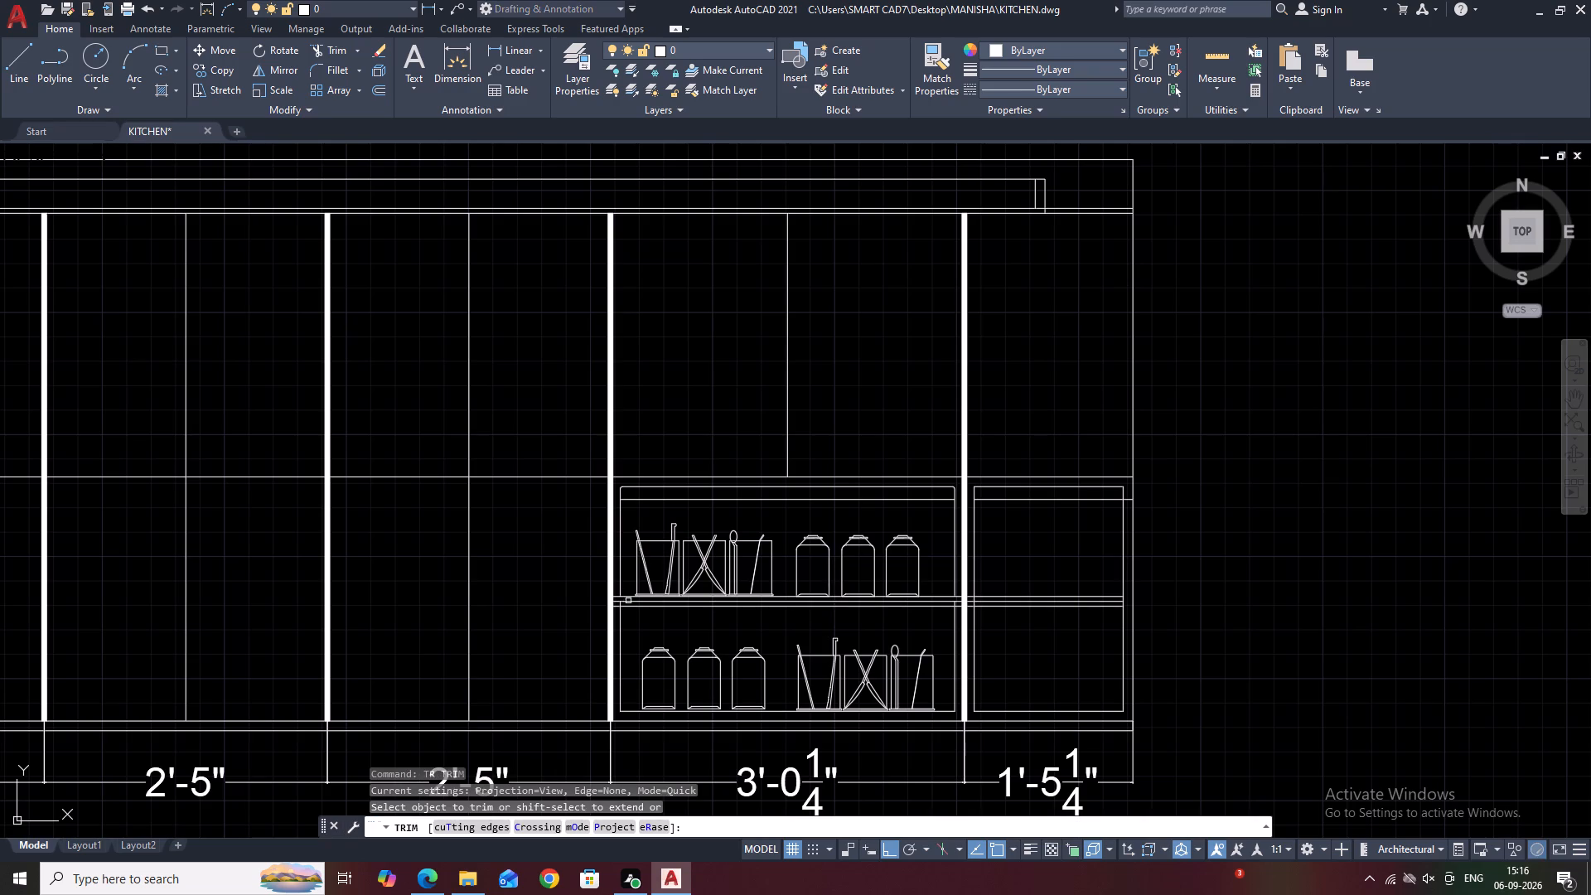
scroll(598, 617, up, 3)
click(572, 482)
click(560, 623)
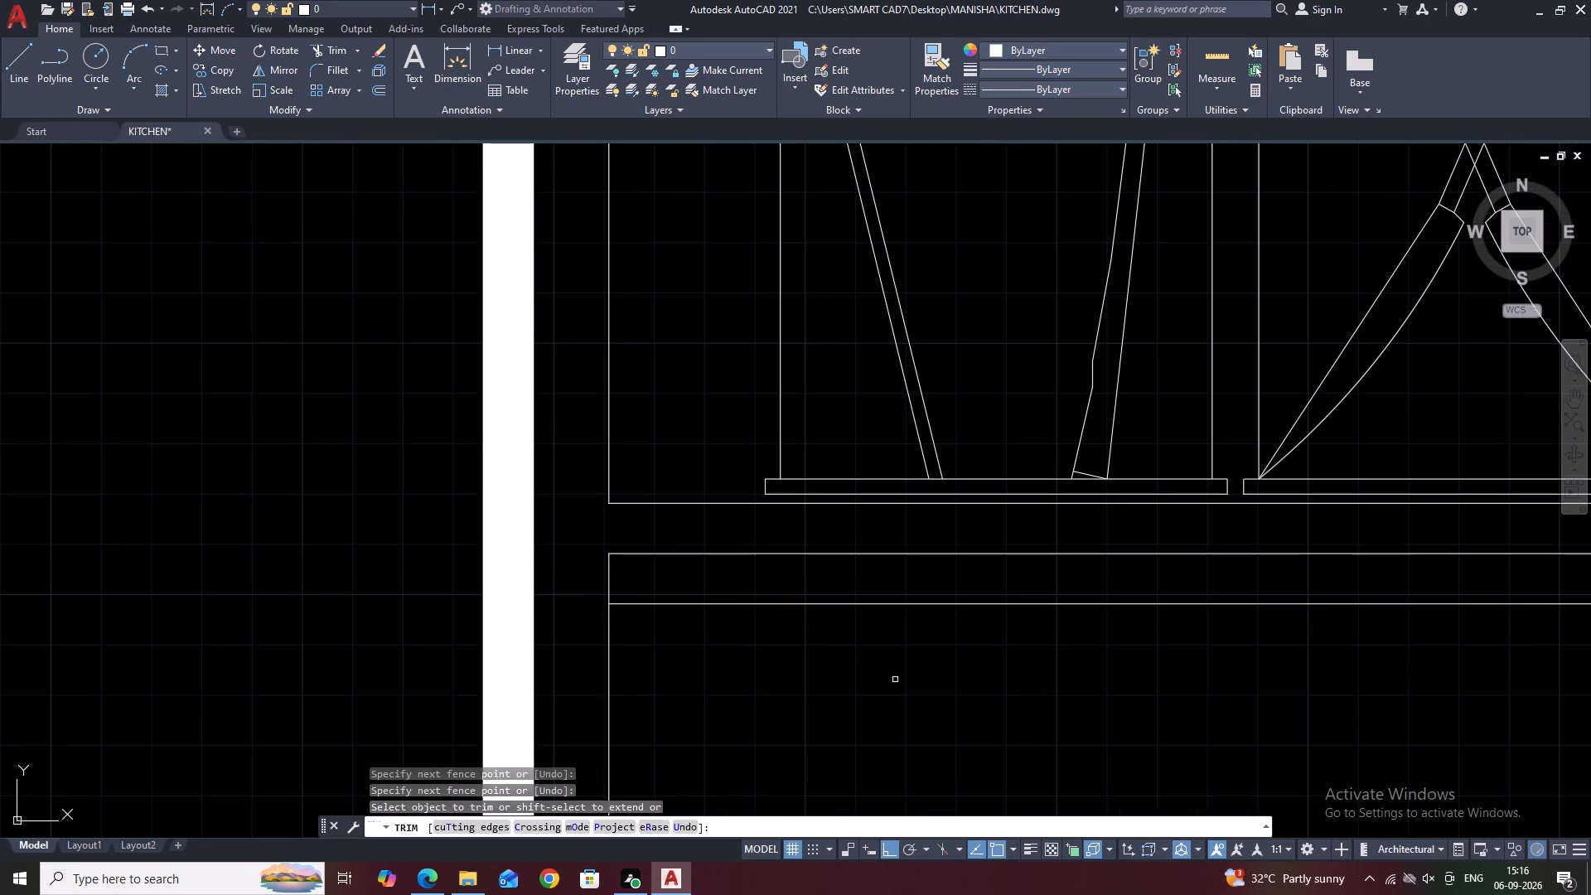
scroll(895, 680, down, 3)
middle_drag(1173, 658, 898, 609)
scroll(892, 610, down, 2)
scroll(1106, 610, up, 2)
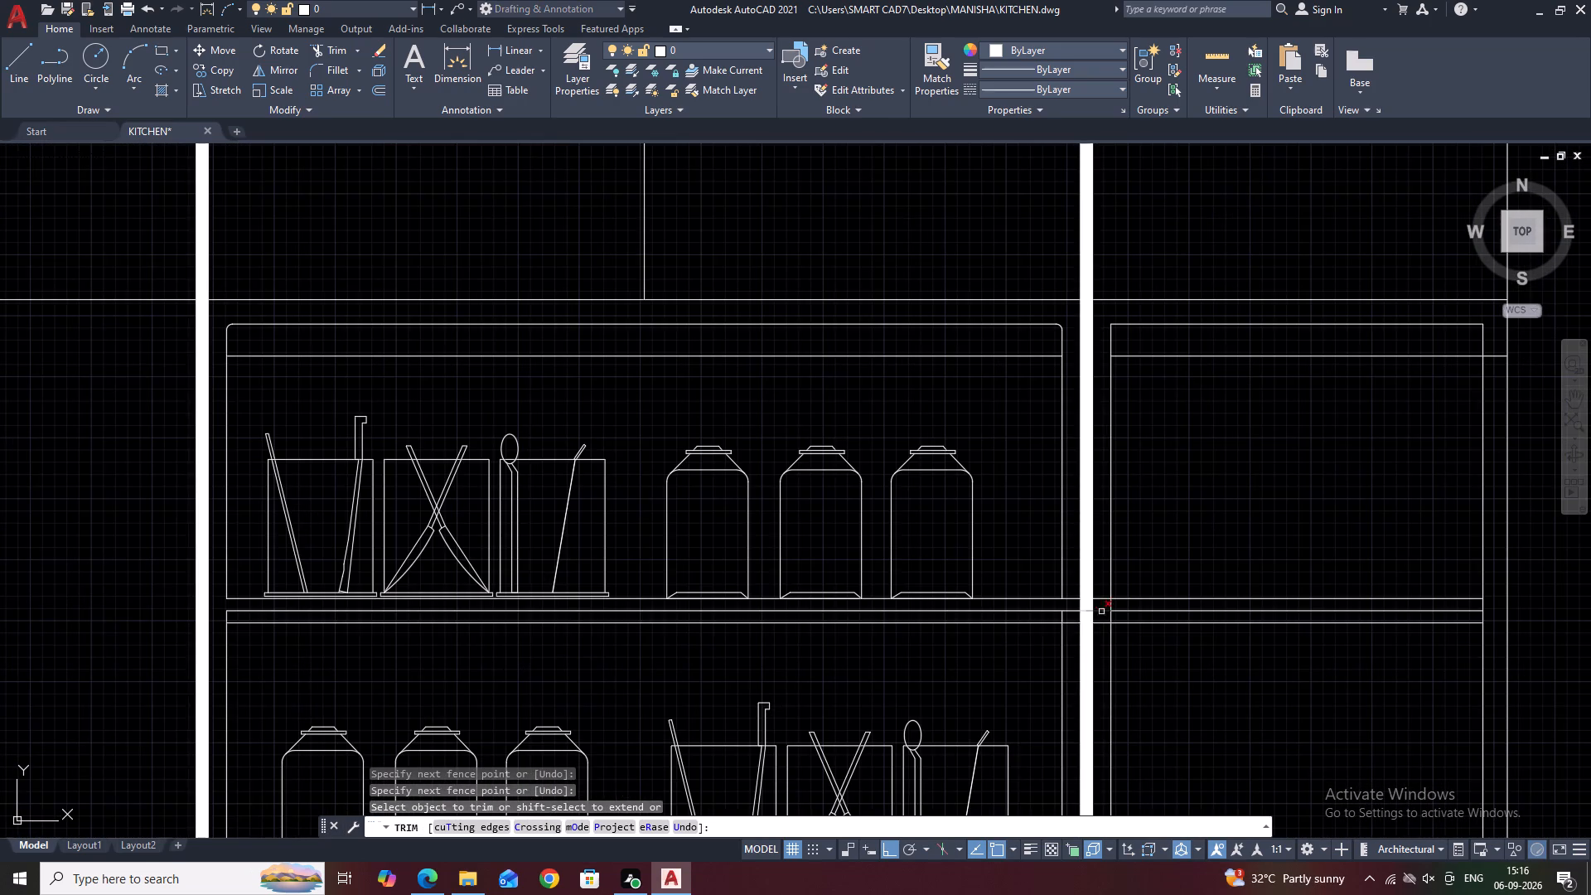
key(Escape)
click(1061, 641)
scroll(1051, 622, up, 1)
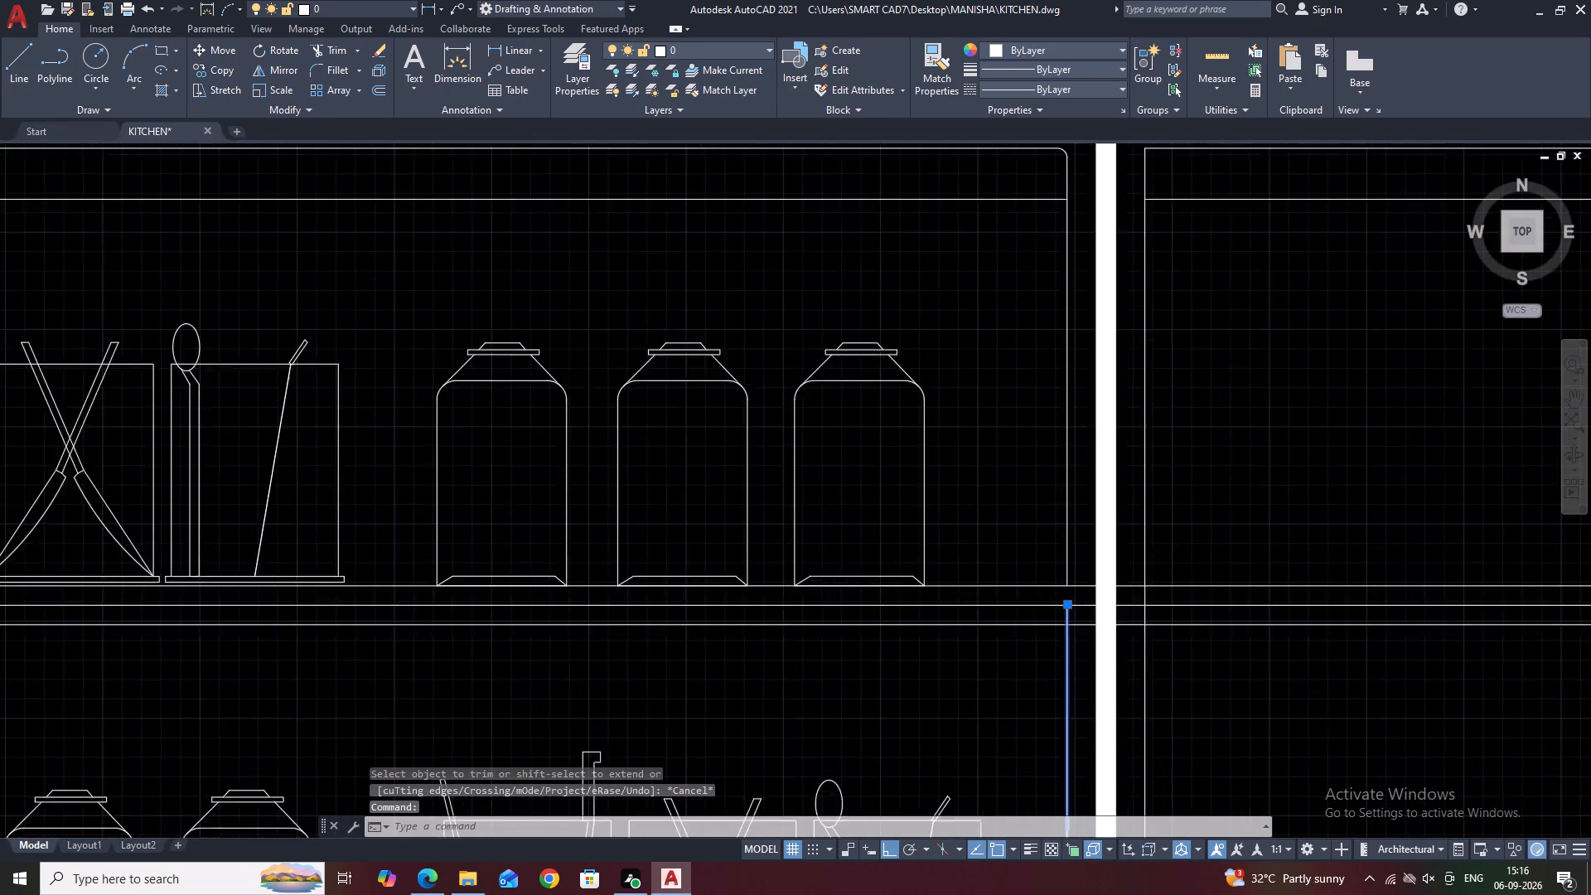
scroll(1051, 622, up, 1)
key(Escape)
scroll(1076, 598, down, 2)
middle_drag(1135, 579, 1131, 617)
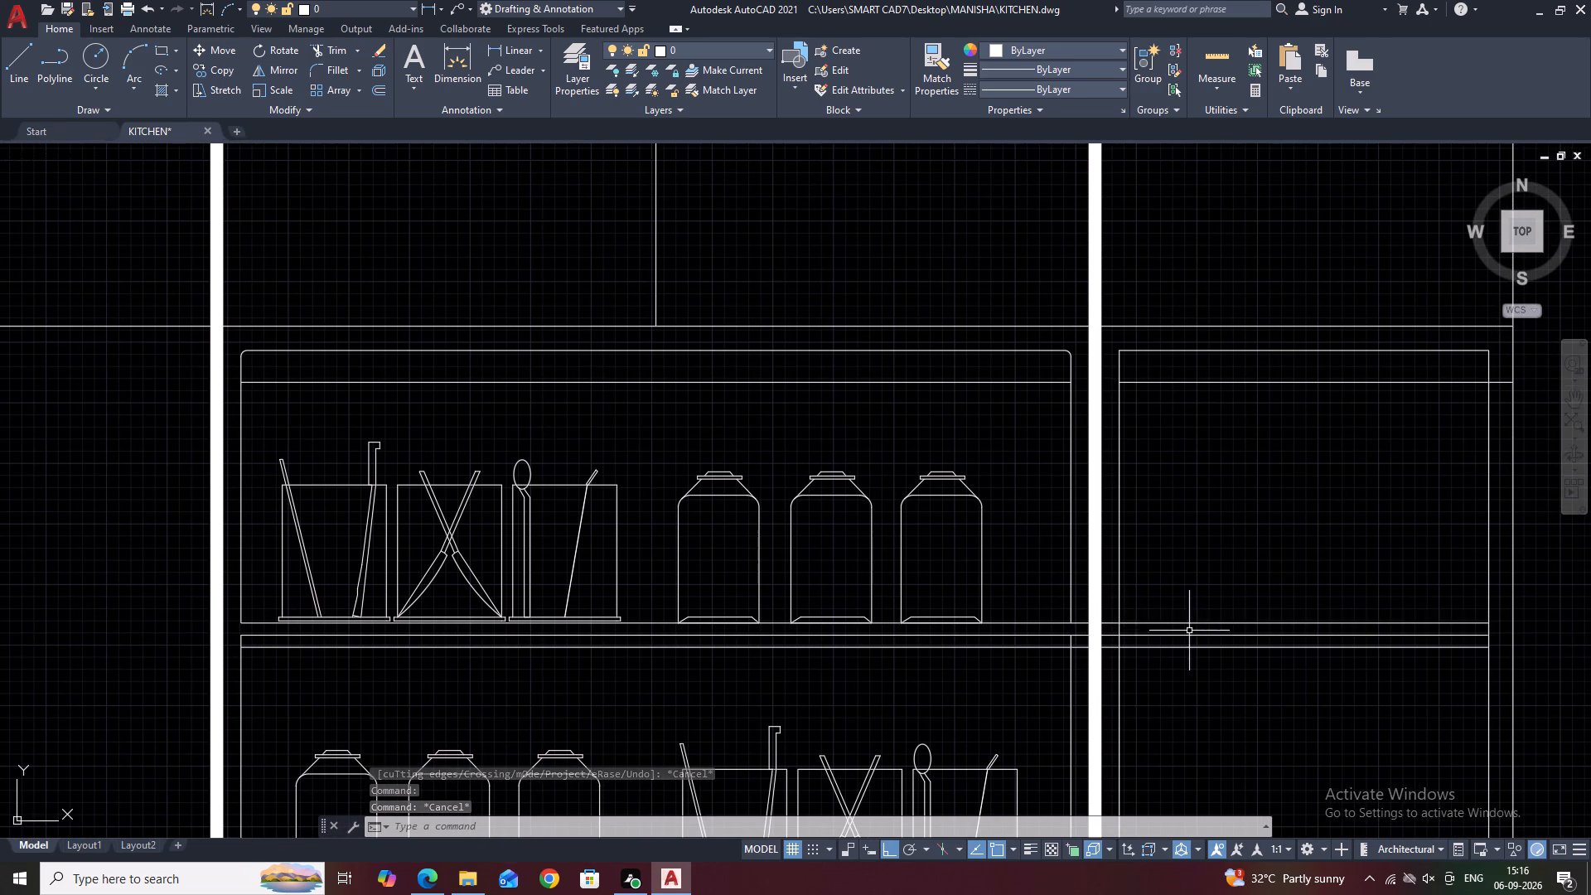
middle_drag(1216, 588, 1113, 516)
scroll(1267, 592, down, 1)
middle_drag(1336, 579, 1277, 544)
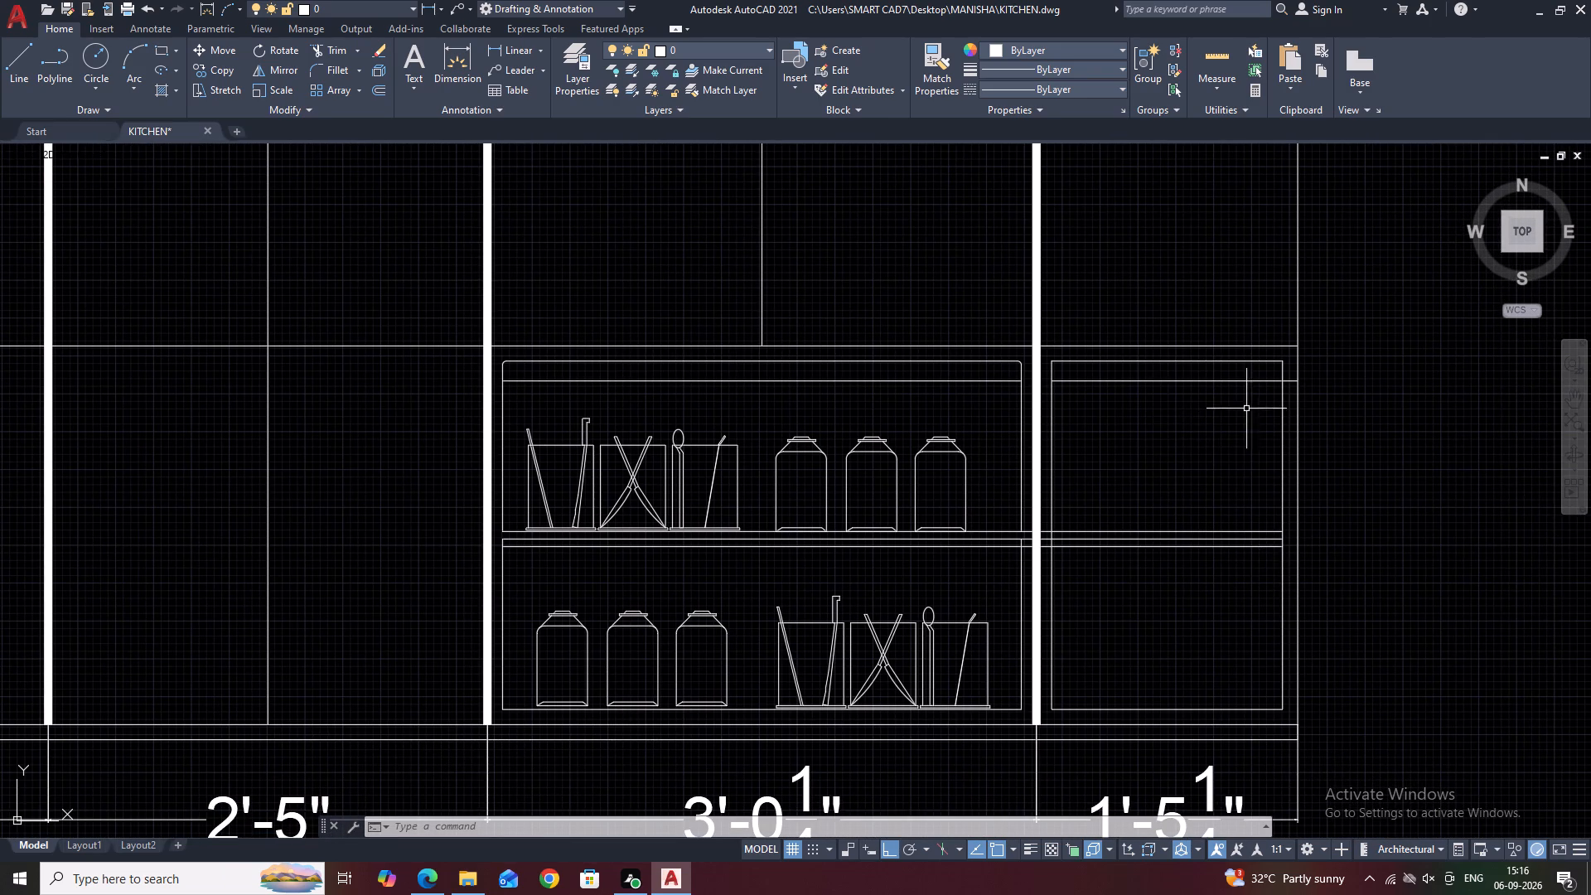
Draw a horizontal line from the top outer corner of the 1'-5 1/4" unit's inner frame to the elevation's right edge.
middle_drag(1267, 416, 1182, 652)
scroll(1163, 587, up, 1)
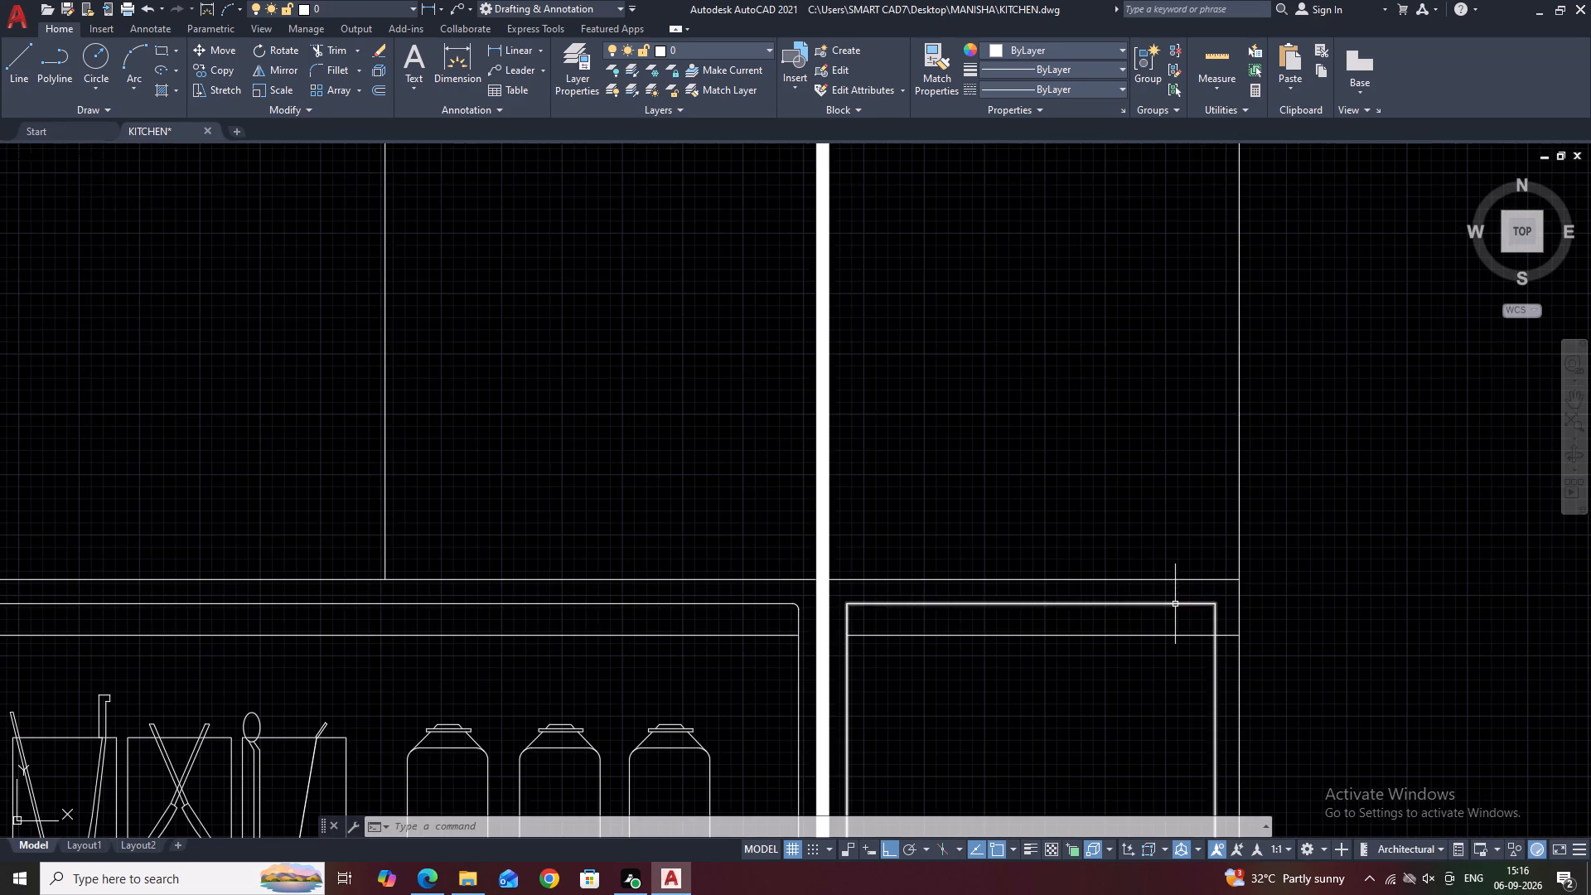
click(1178, 604)
key(Escape)
text(L)
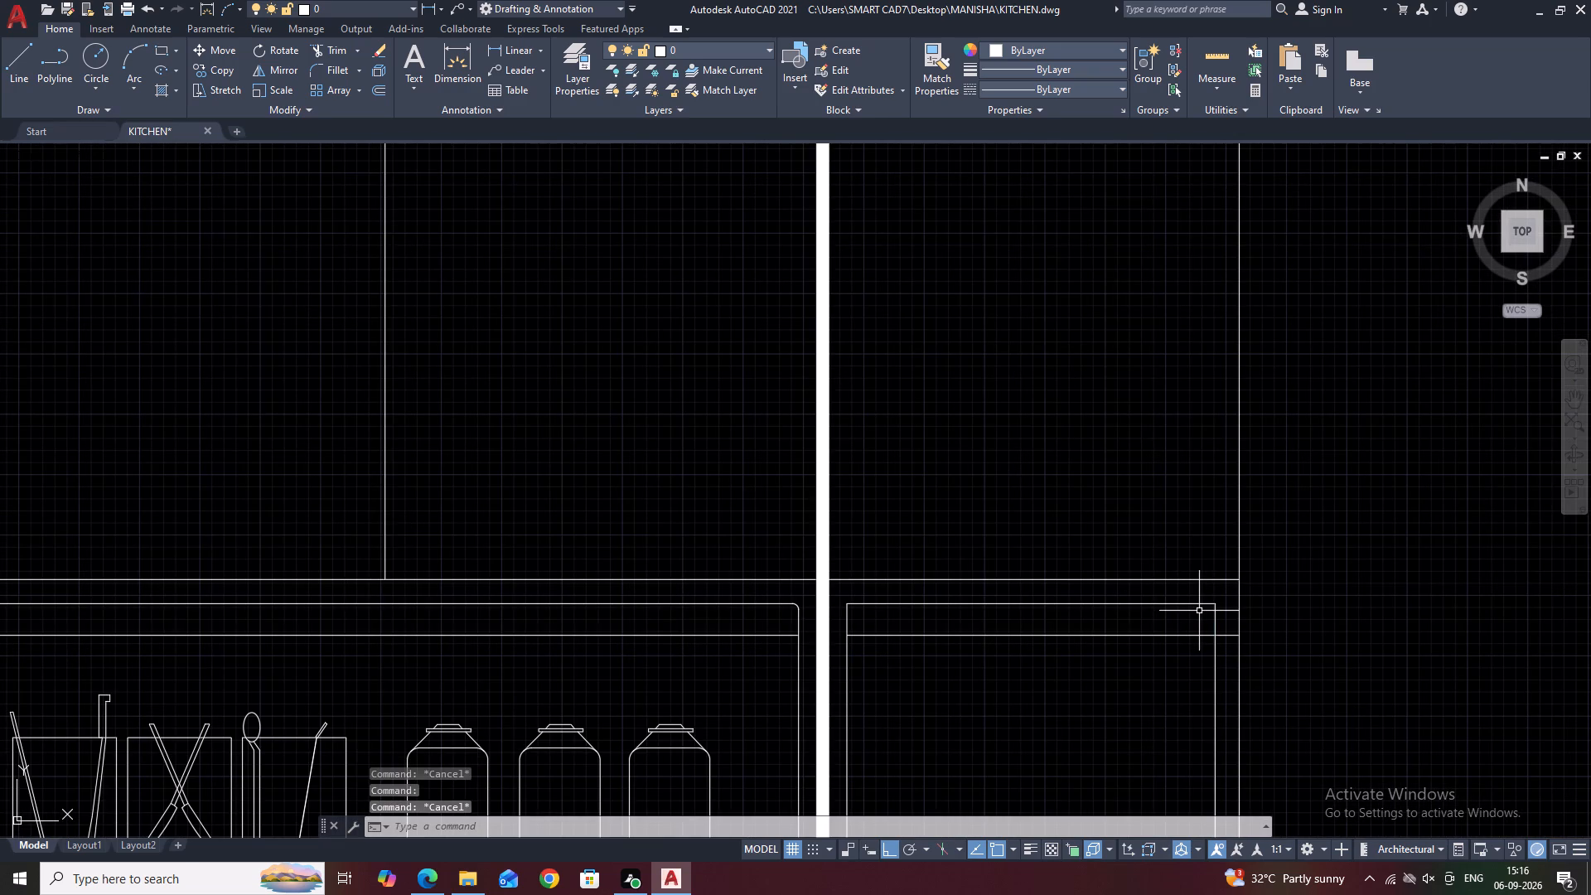
key(space)
click(1216, 602)
click(1240, 606)
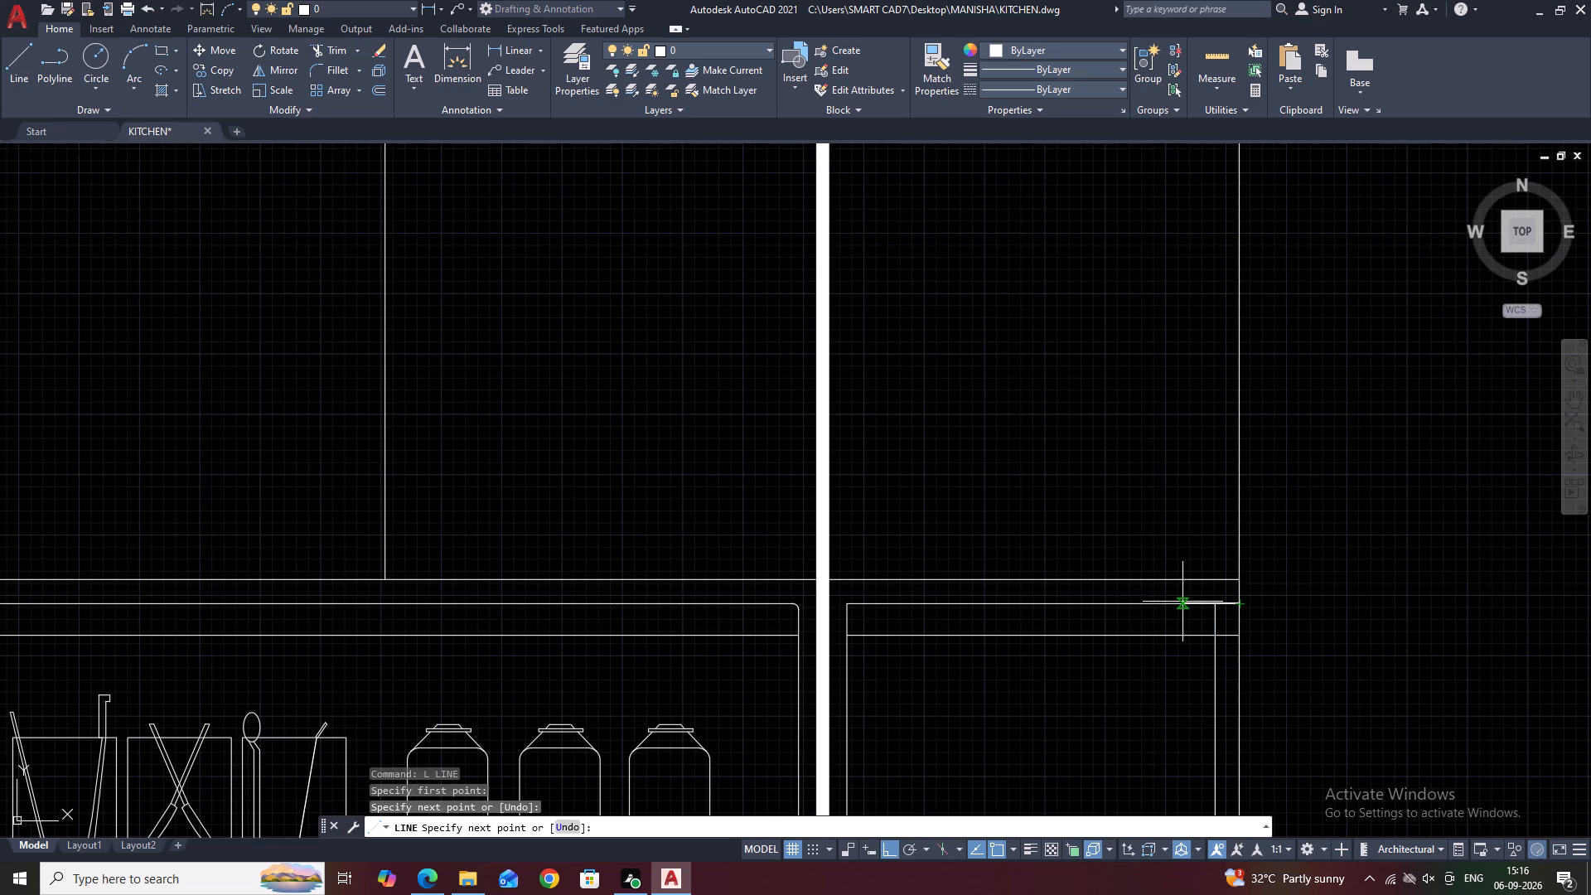
key(Escape)
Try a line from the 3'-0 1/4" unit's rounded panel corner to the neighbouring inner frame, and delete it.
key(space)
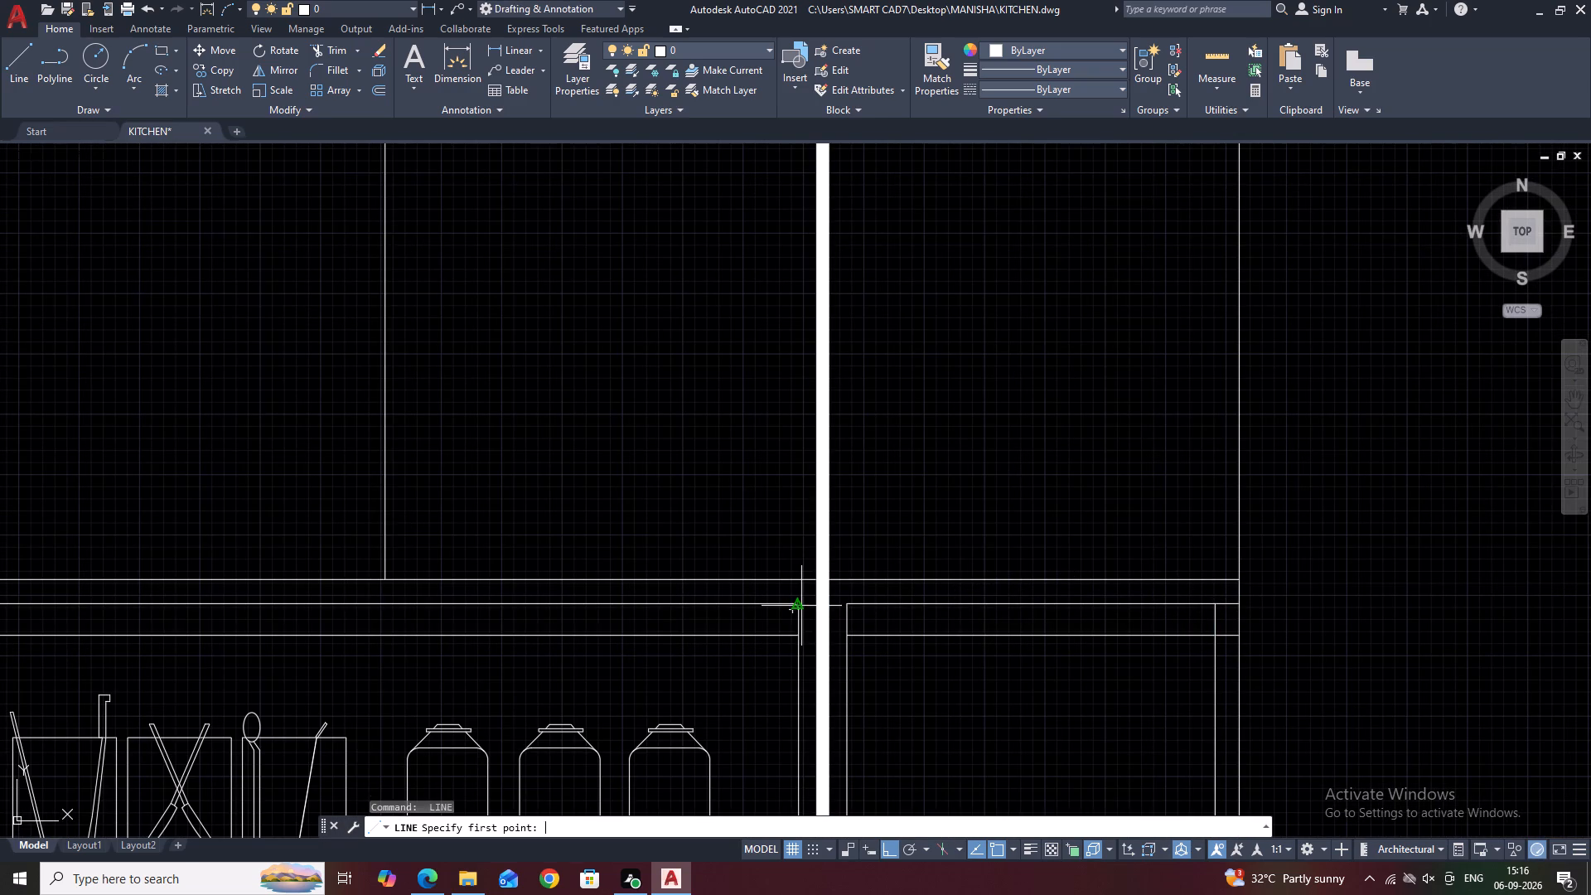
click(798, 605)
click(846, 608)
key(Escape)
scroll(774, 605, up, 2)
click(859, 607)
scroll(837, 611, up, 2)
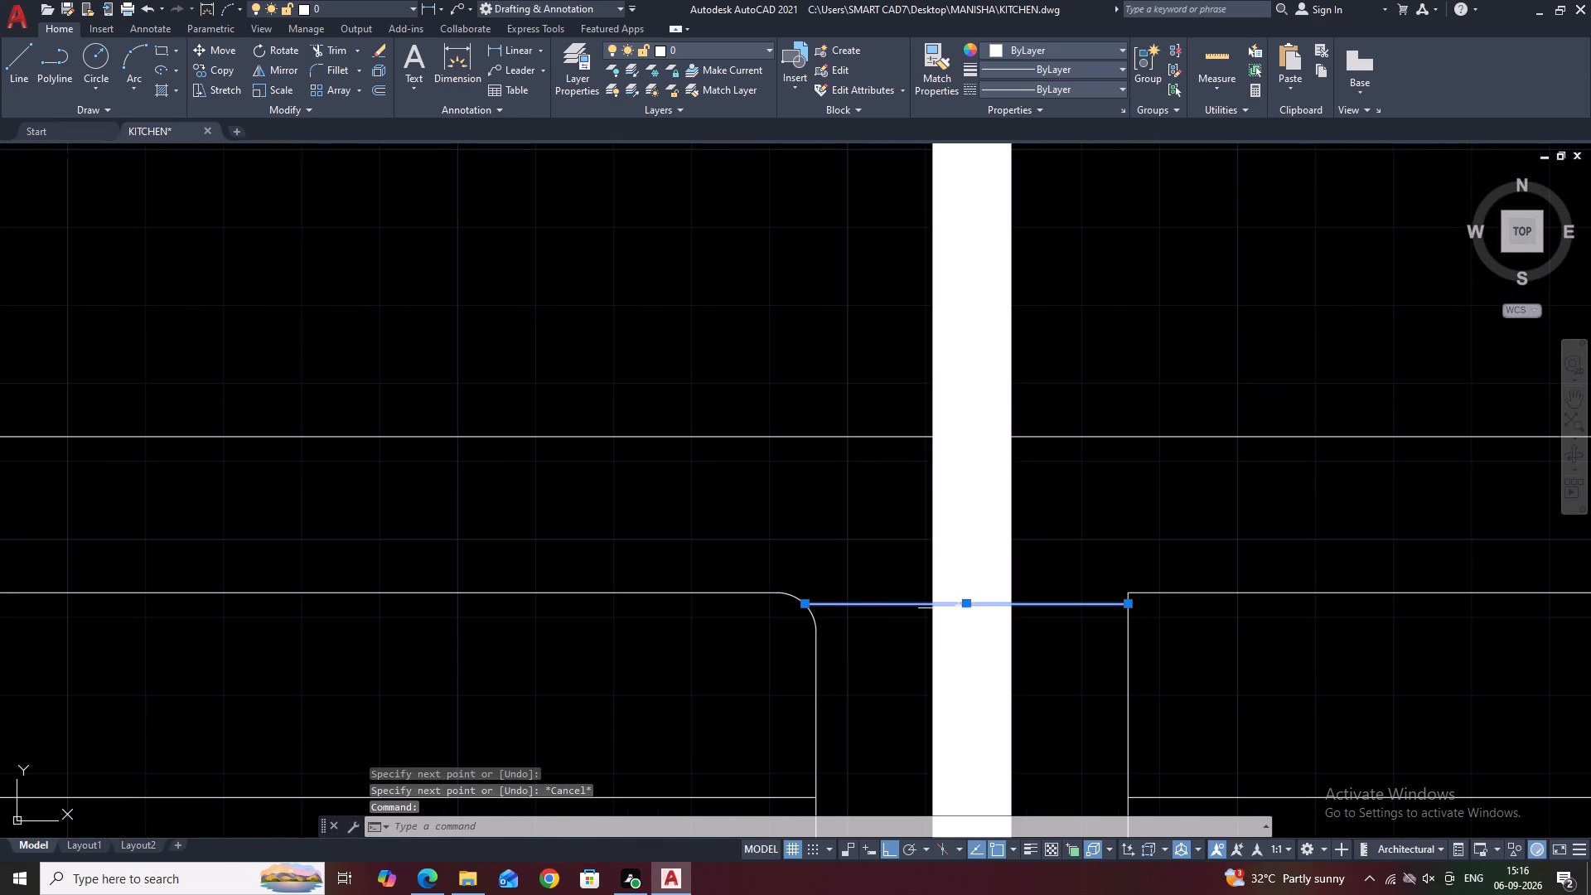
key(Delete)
Draw a horizontal line across the divider from the 1'-5 1/4" frame's top corner to the 3'-0 1/4" panel's top edge.
text(L)
key(space)
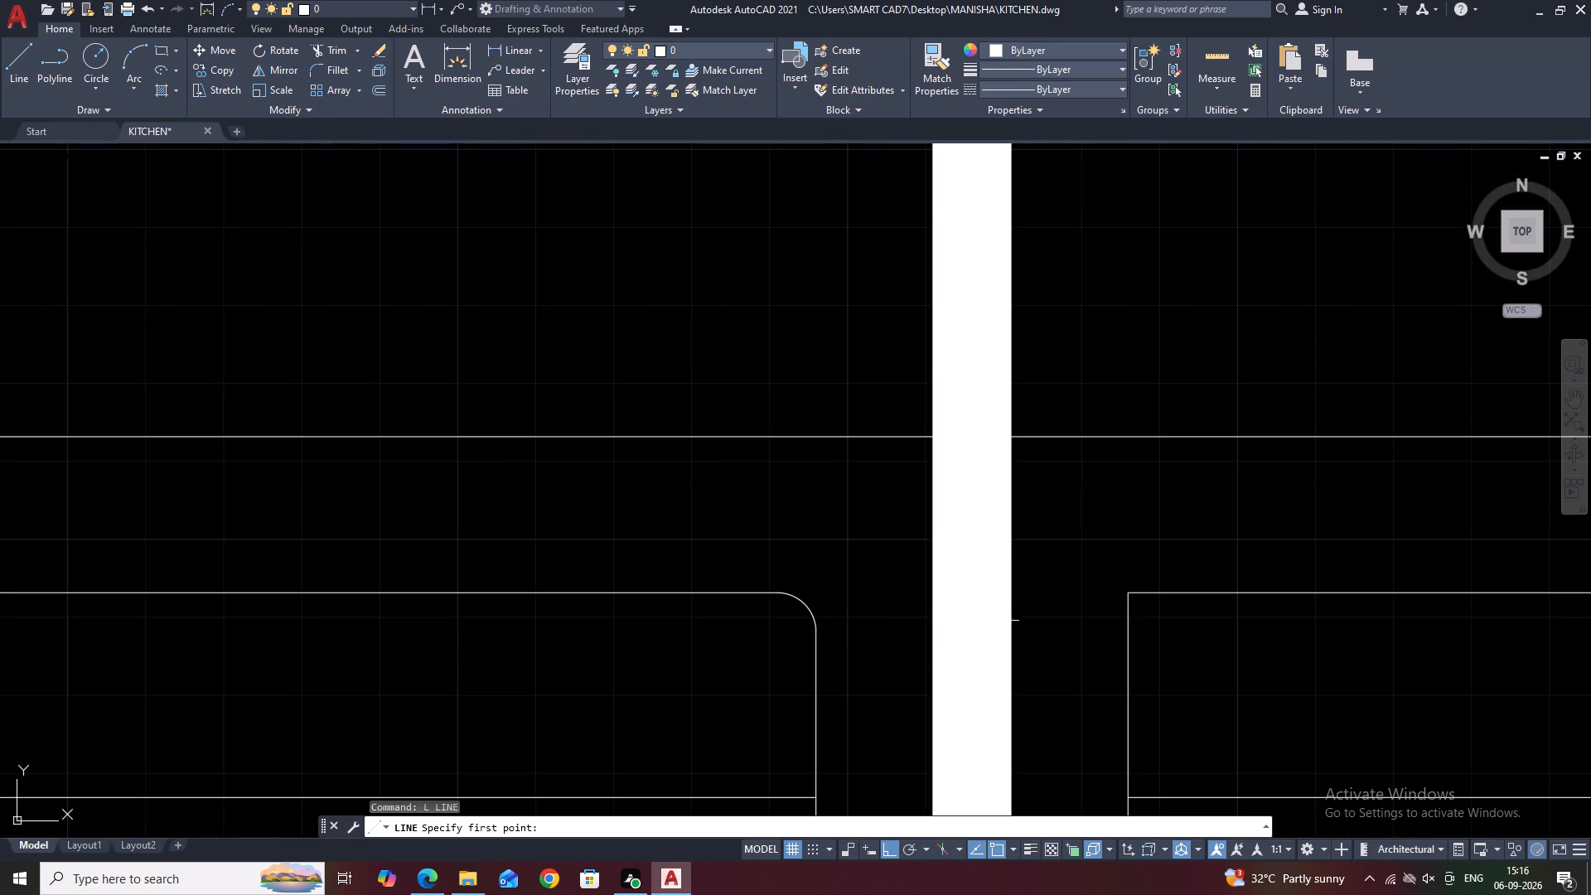
click(1127, 593)
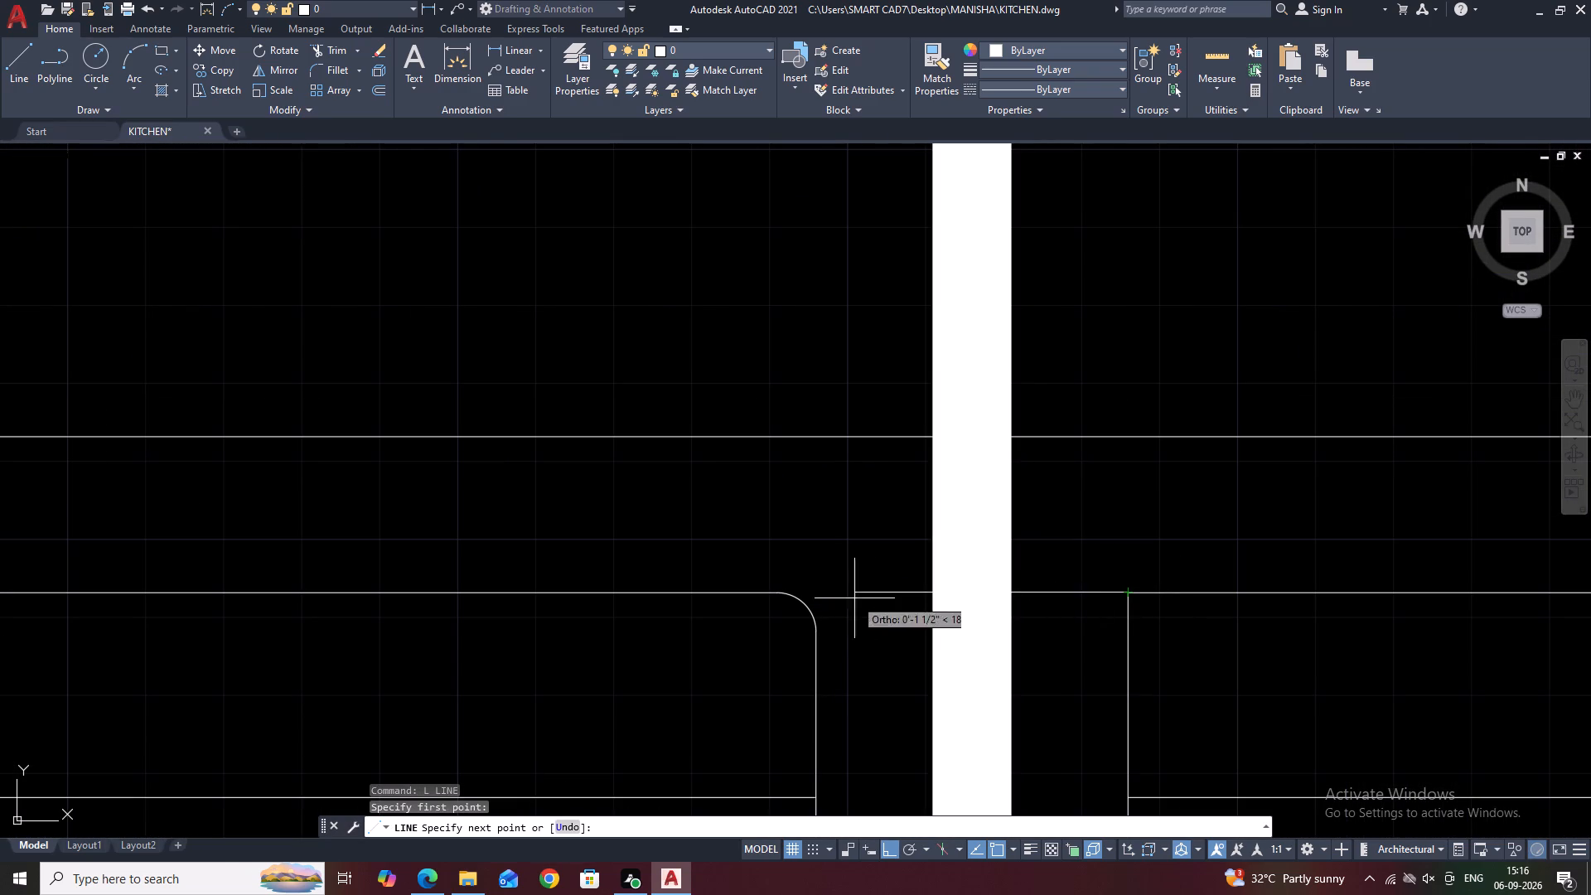
click(777, 593)
key(Escape)
scroll(1026, 593, down, 4)
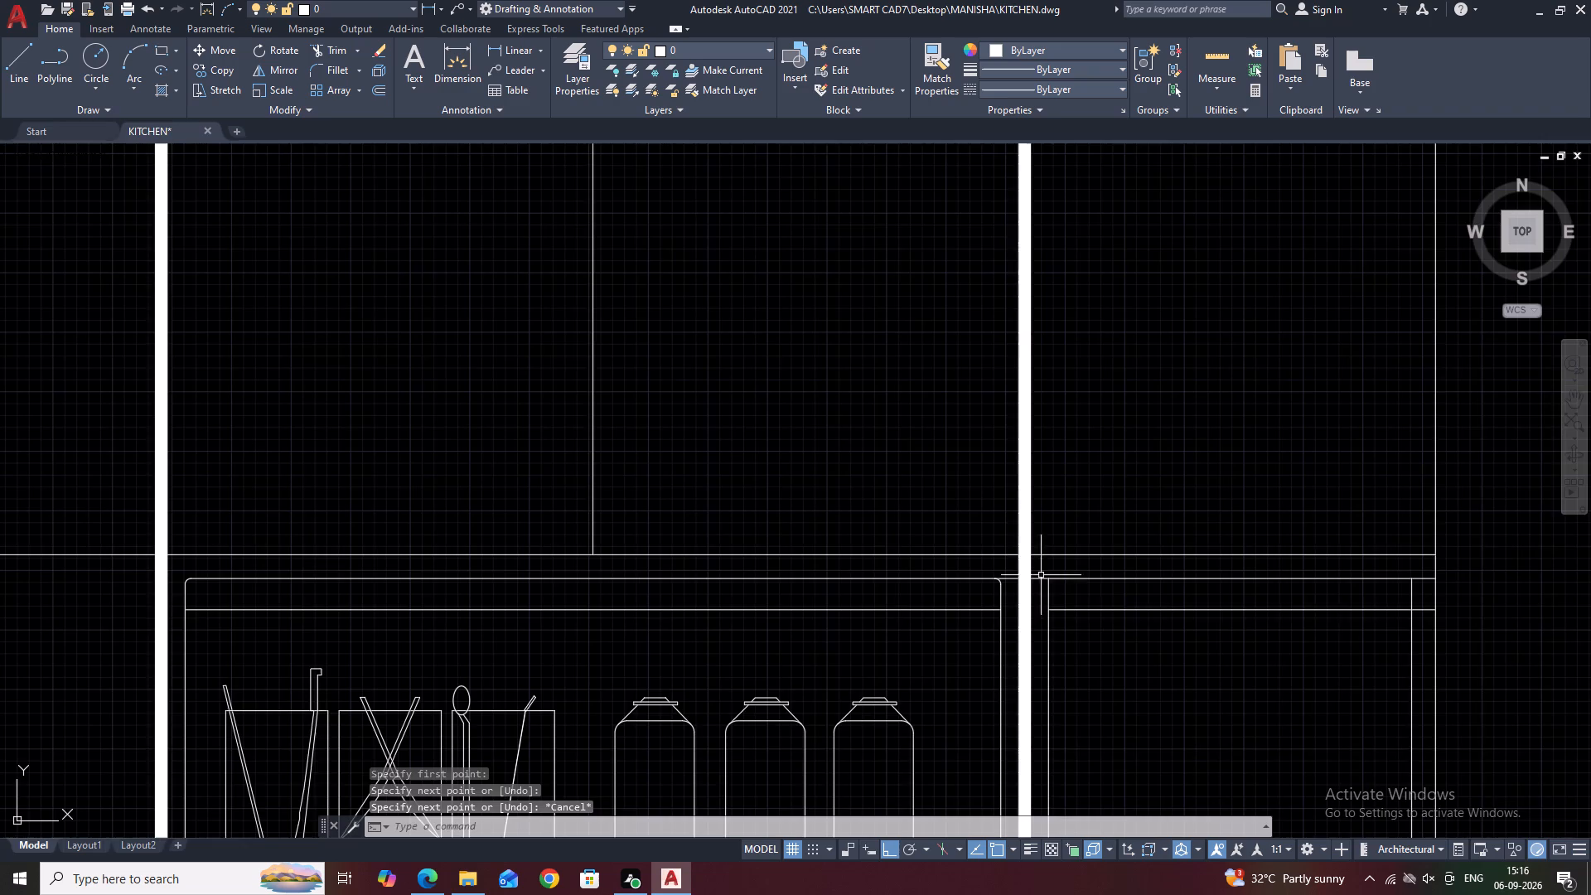
Offset the sink elevation's outer boundary outline 4 inches outward.
middle_drag(1154, 609, 1039, 564)
middle_drag(1146, 582, 989, 562)
scroll(1134, 577, down, 2)
middle_drag(1245, 555, 1196, 514)
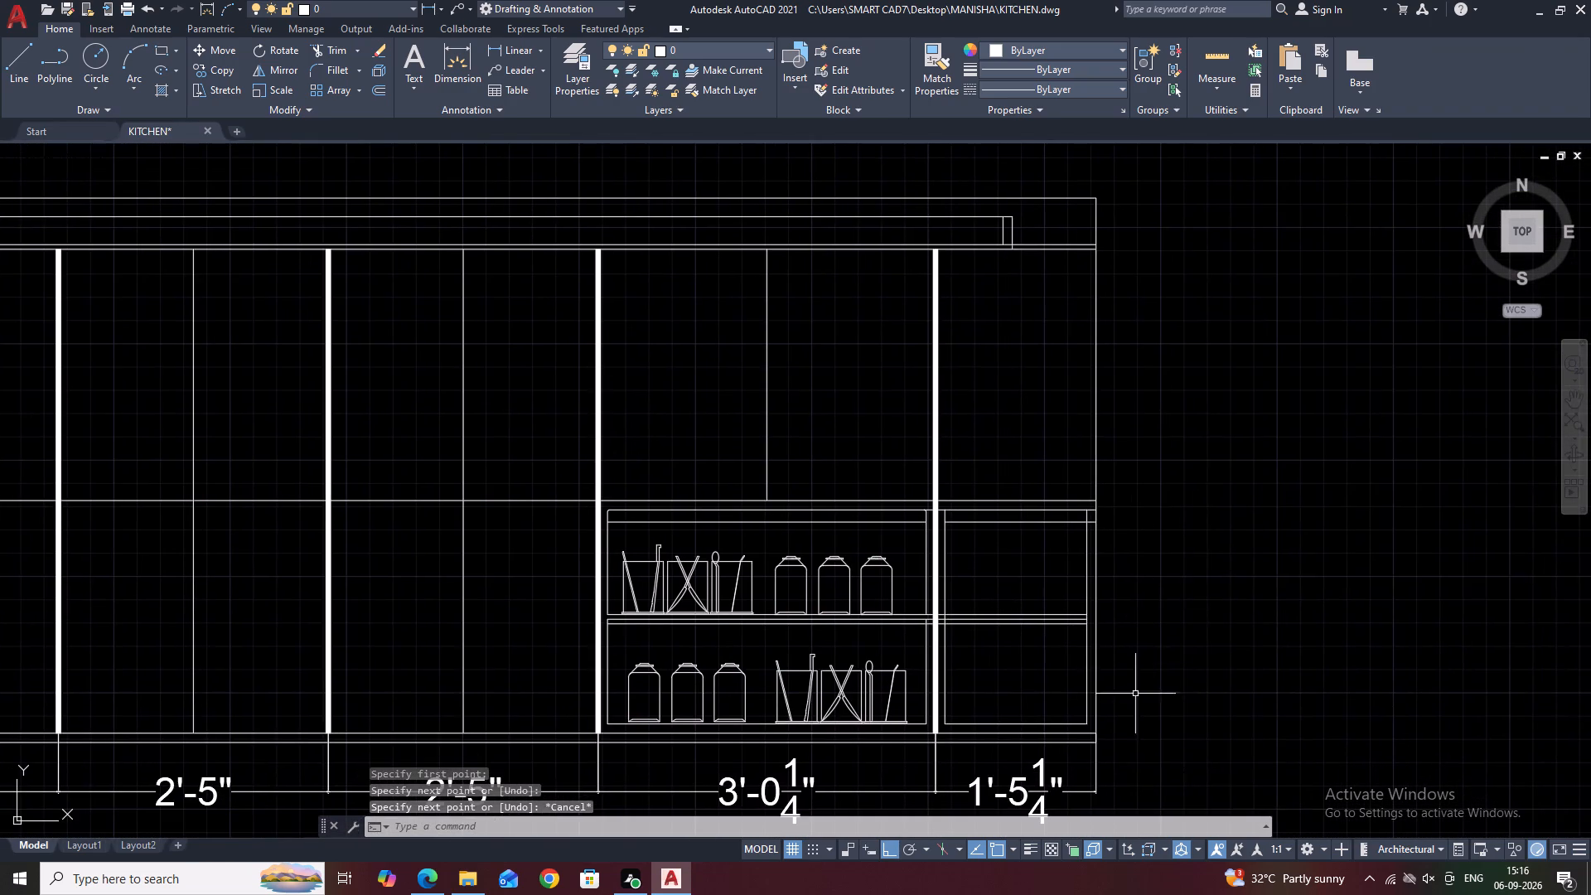
middle_drag(1242, 681, 1163, 561)
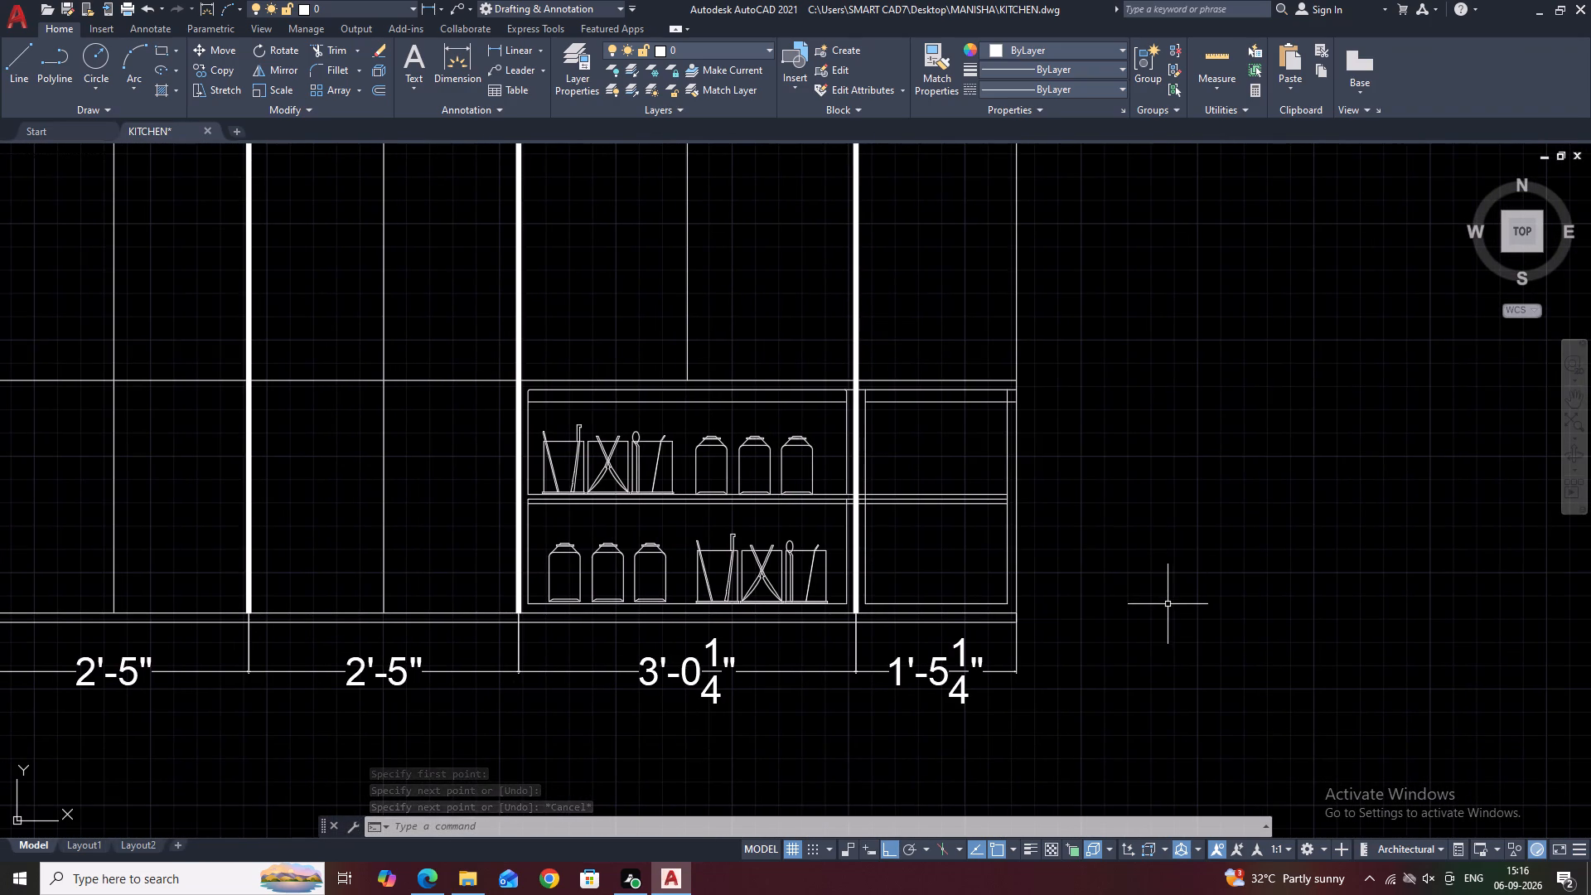
middle_drag(1096, 530, 1073, 483)
scroll(1072, 483, down, 3)
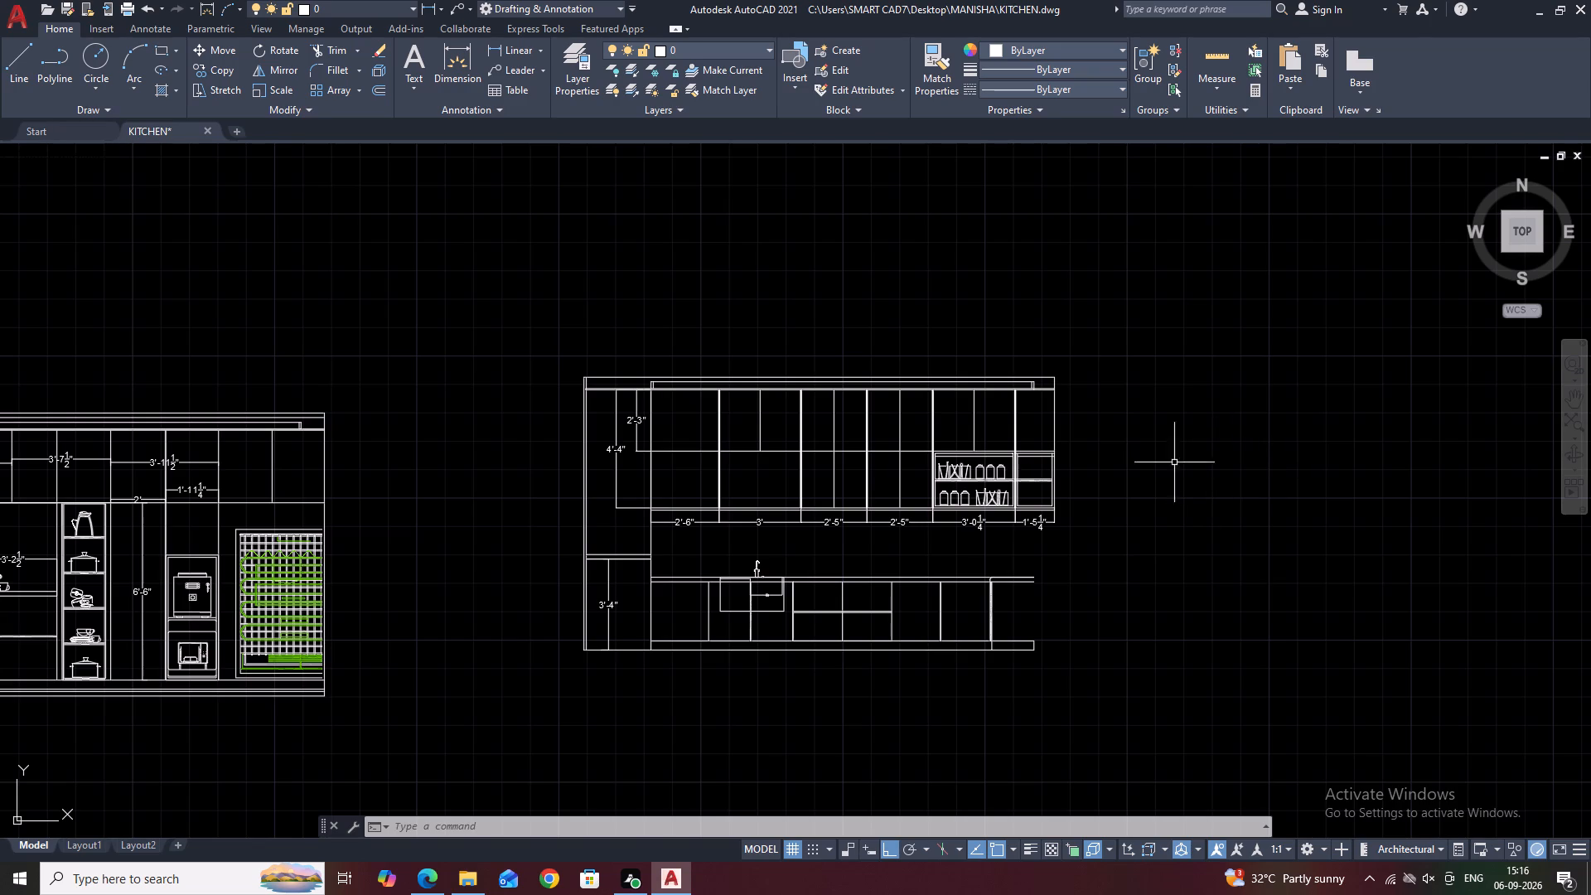
scroll(1047, 482, up, 3)
click(1067, 343)
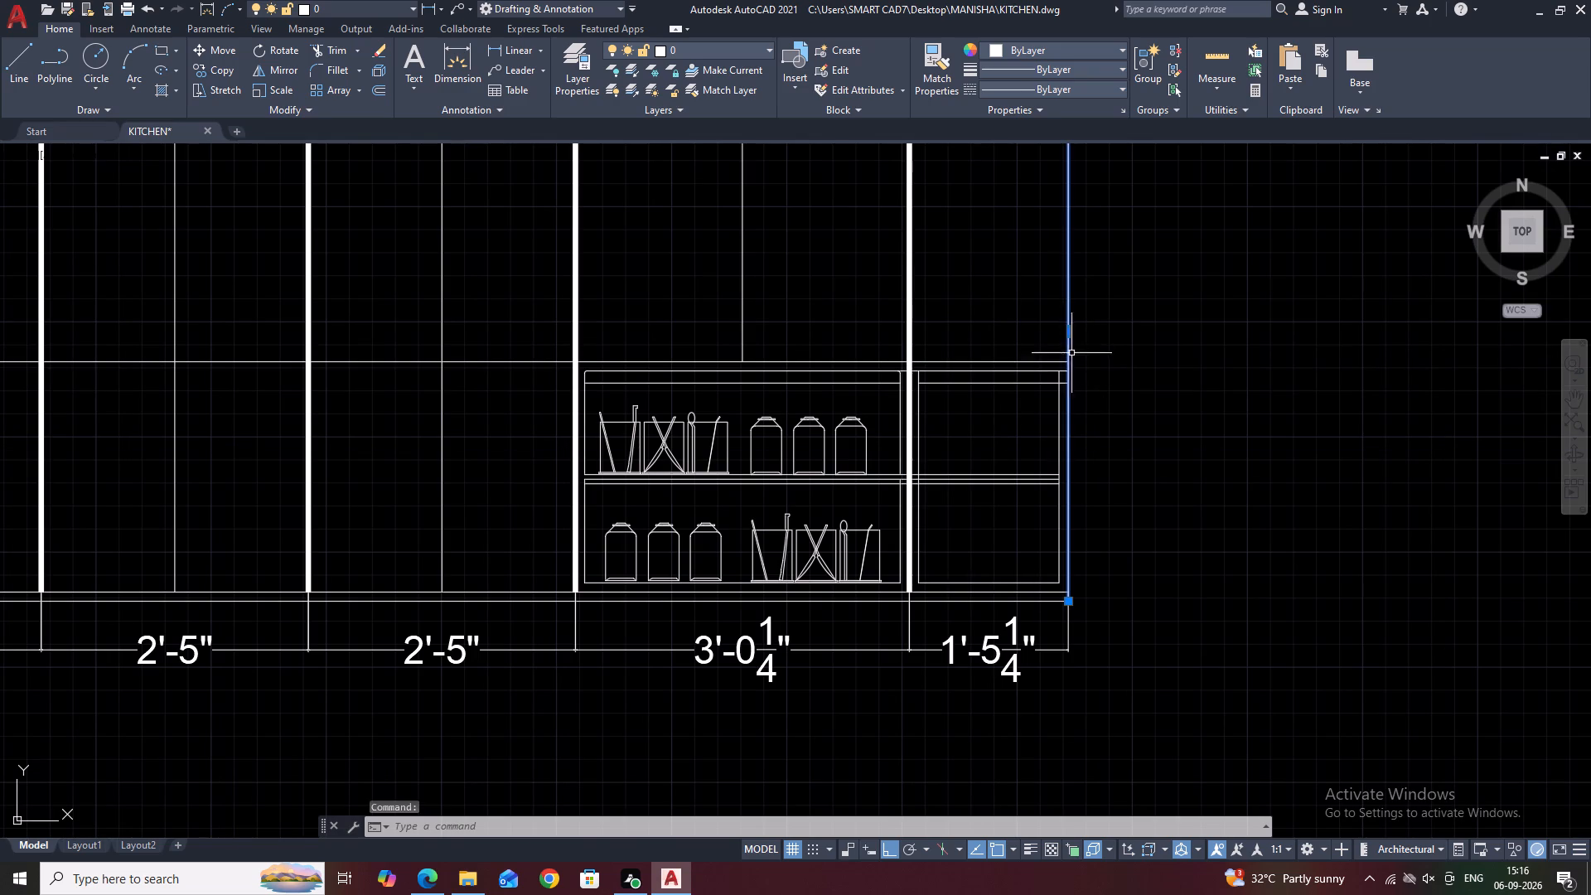
key(o)
key(space)
text(4)
key(space)
click(1183, 379)
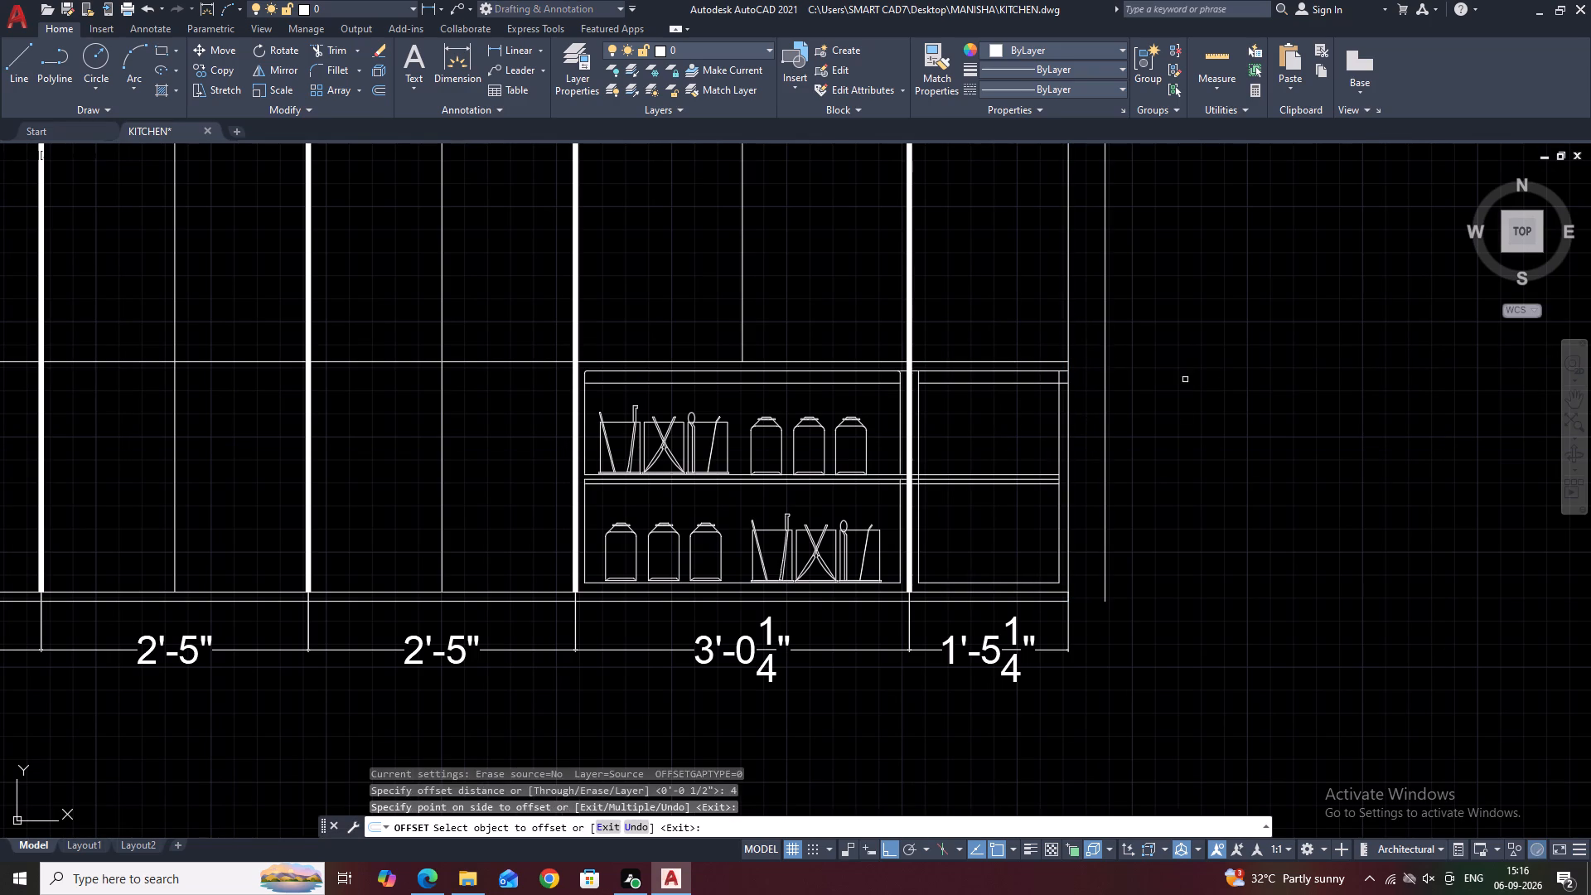
key(Escape)
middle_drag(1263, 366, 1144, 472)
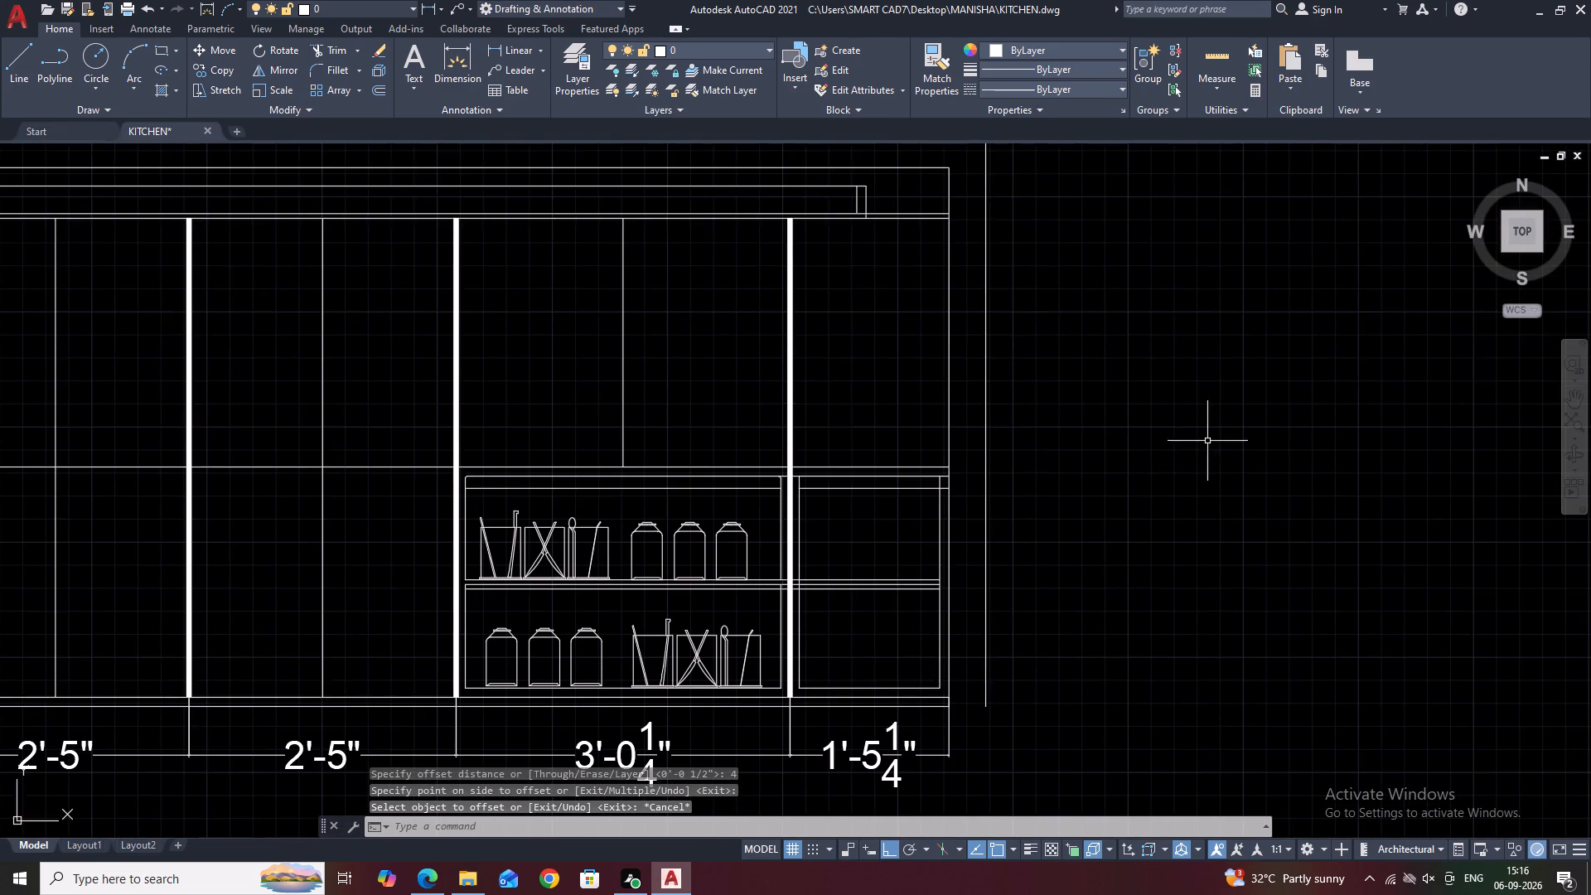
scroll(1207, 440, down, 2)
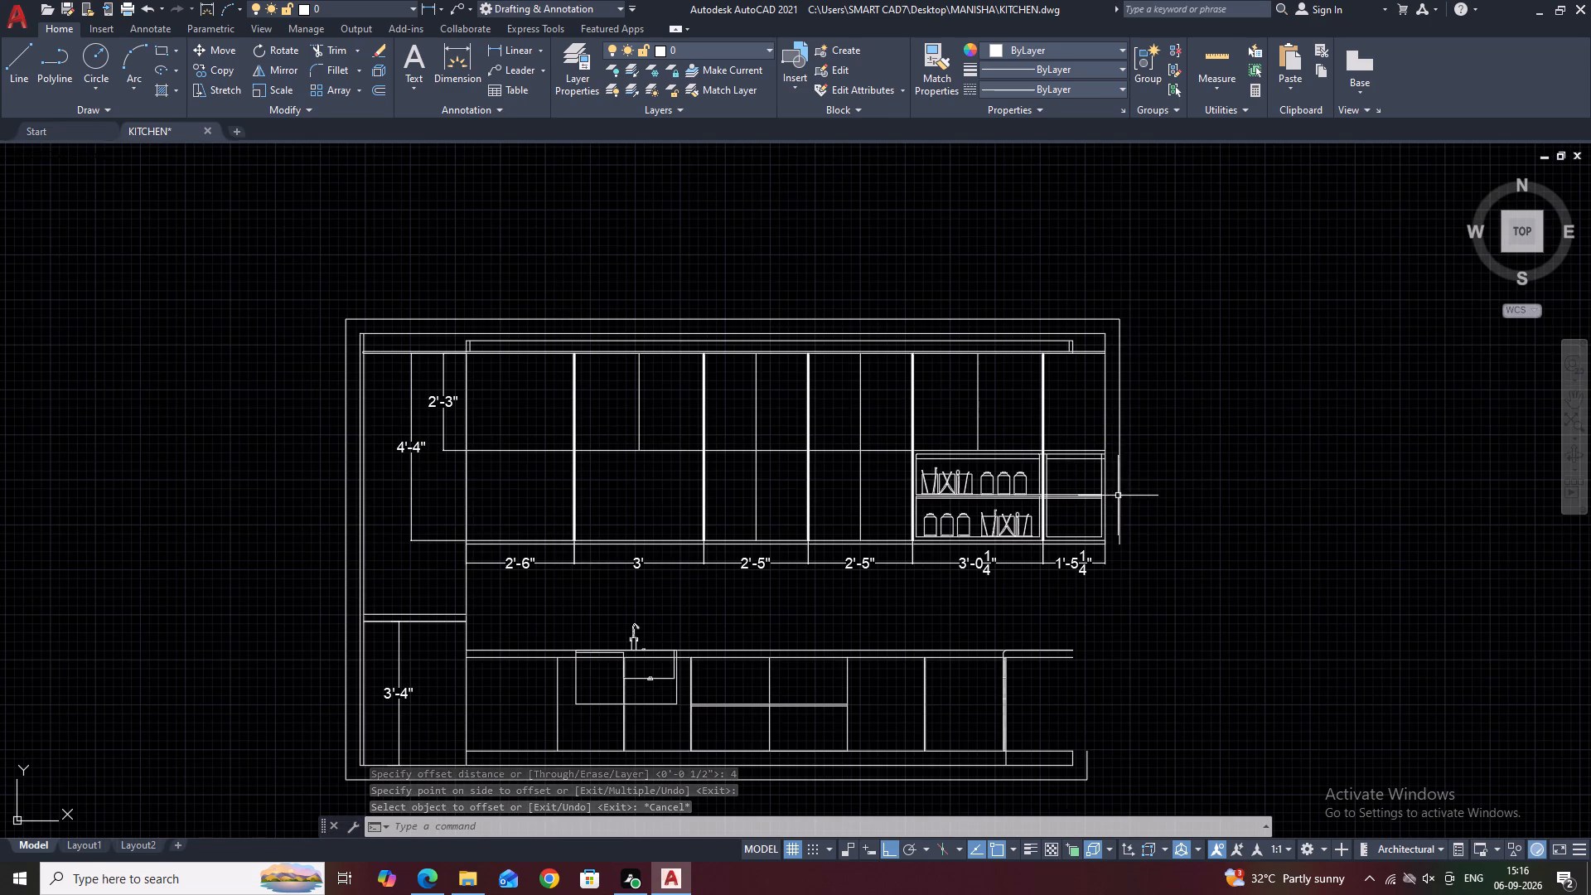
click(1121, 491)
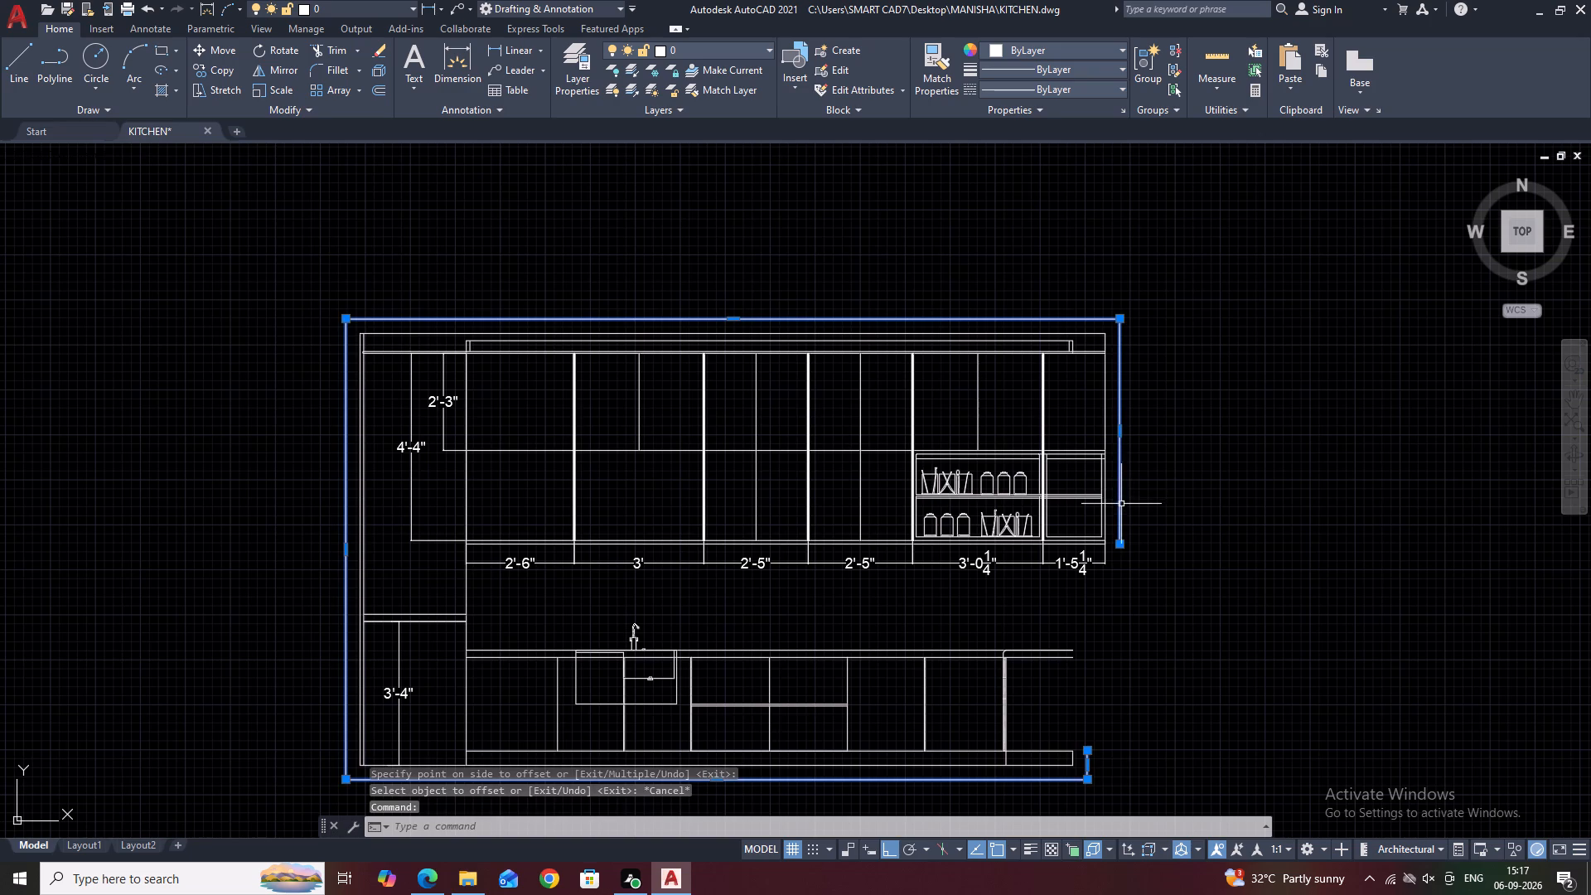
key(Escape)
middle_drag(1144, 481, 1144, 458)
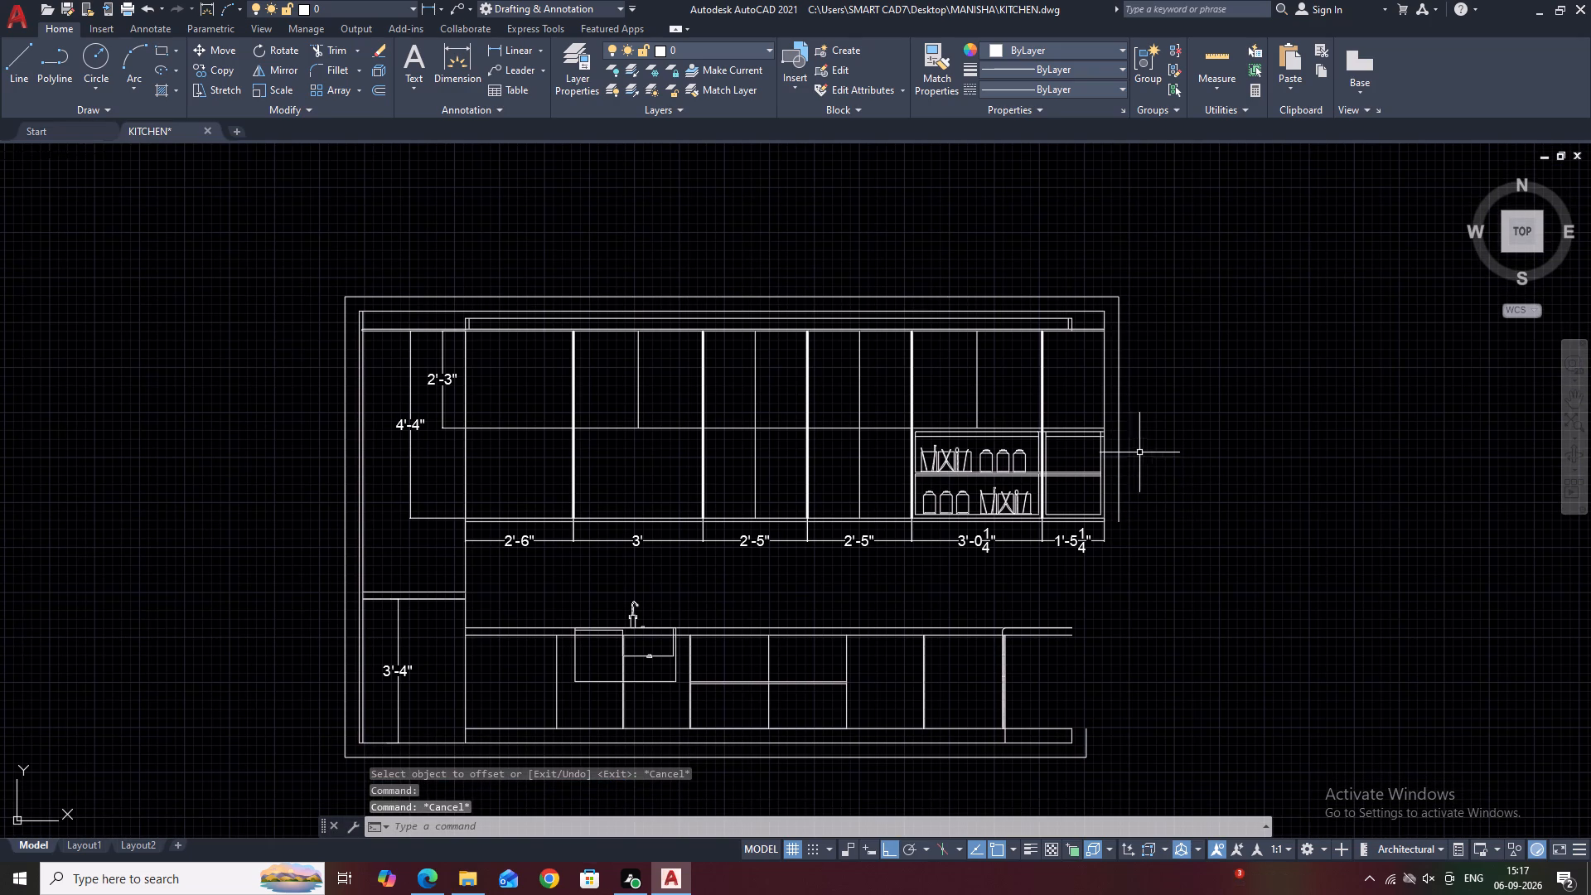